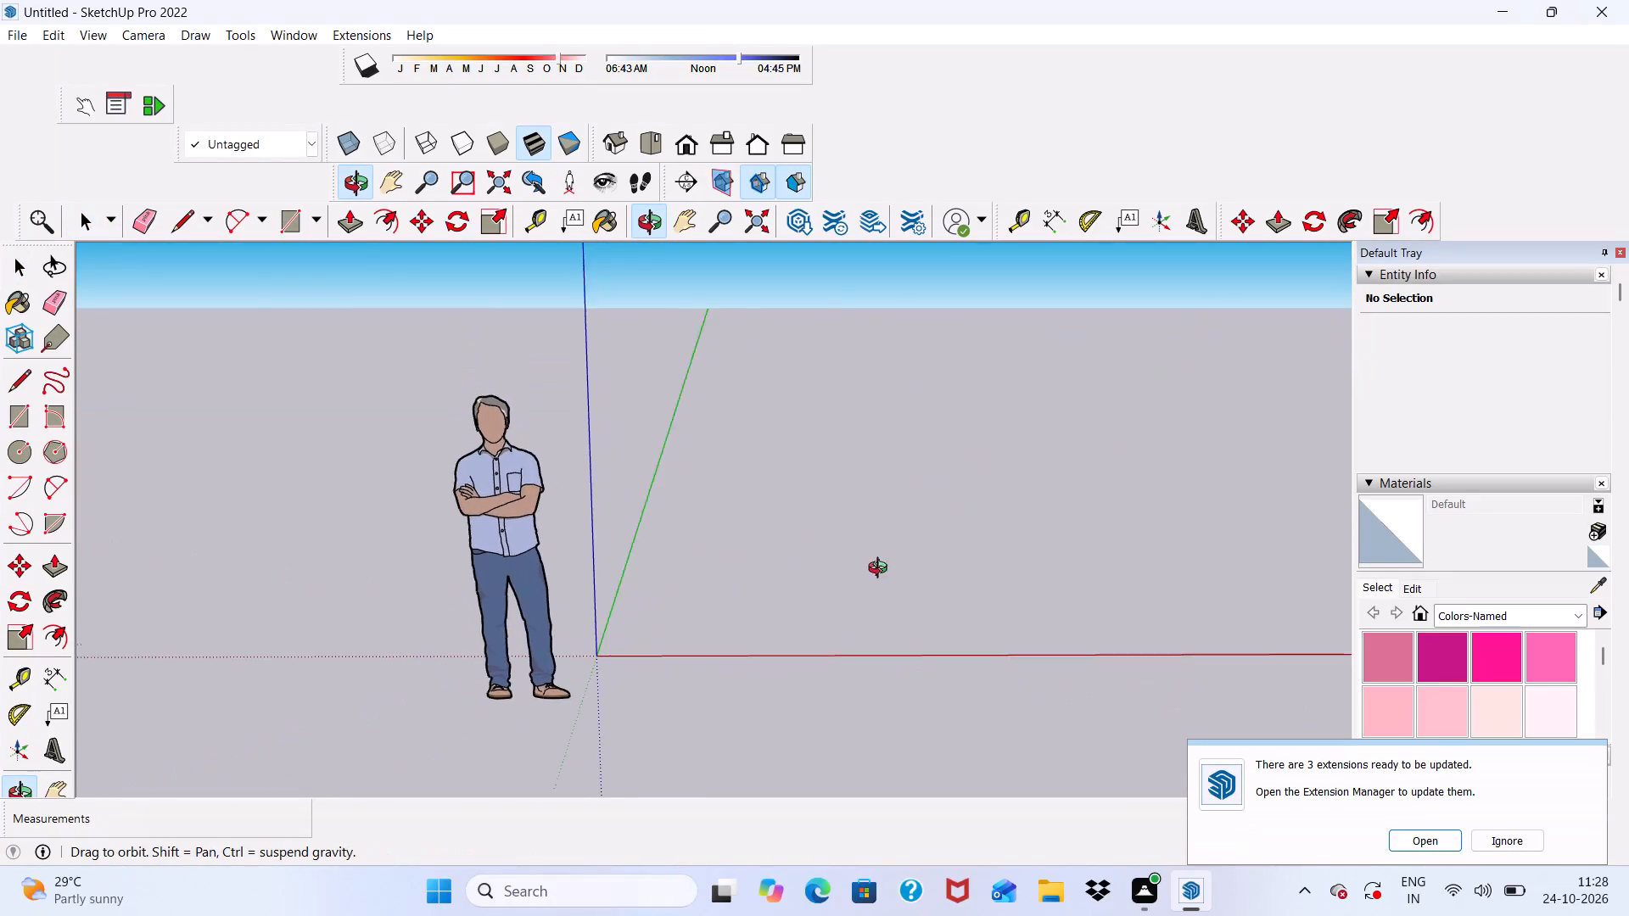
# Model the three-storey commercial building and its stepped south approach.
# Draw a rectangle about 12' 6" by 16' 5" on the ground plane, beyond the red axis and beside the green axis.
pyautogui.scroll(4, 854, 474)
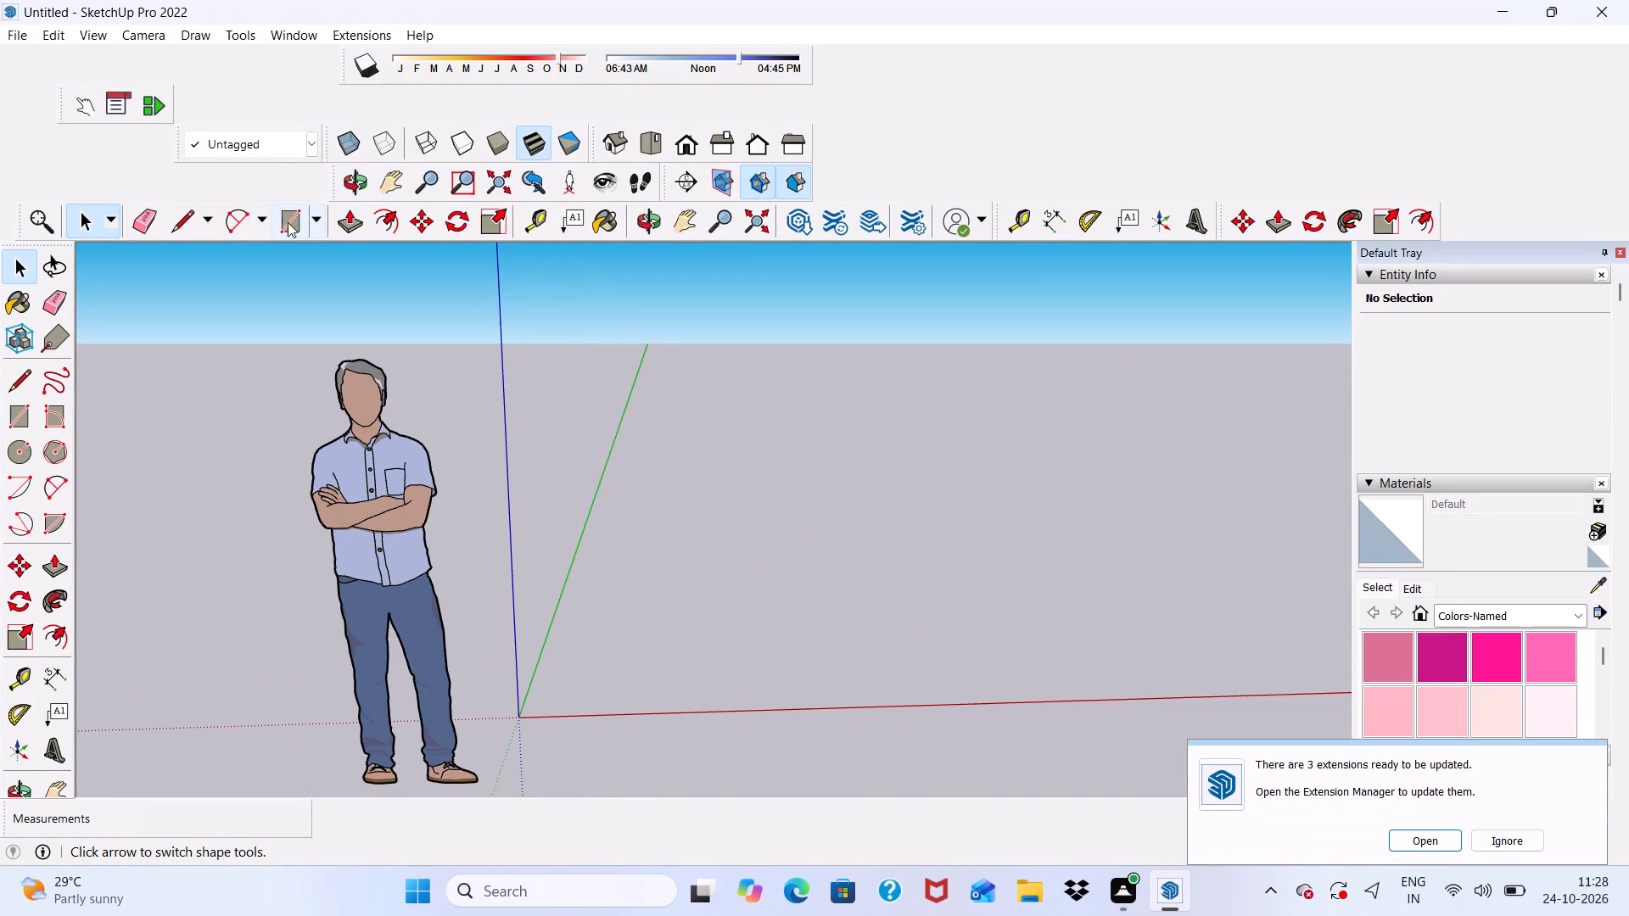
pyautogui.click(294, 222)
pyautogui.scroll(4, 699, 471)
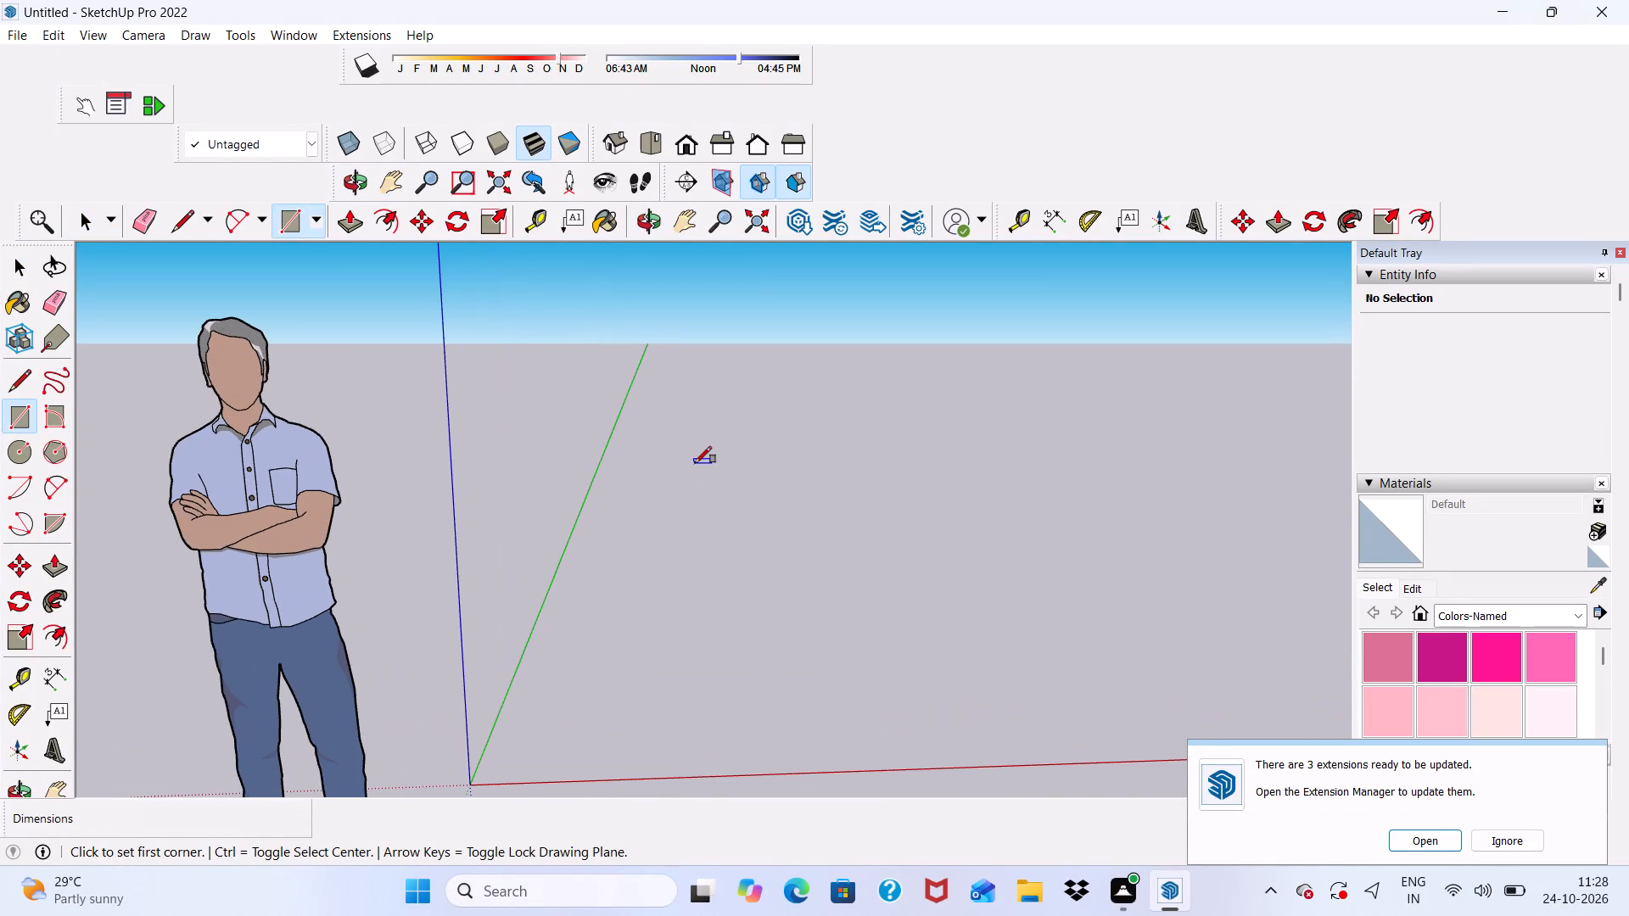
pyautogui.click(660, 494)
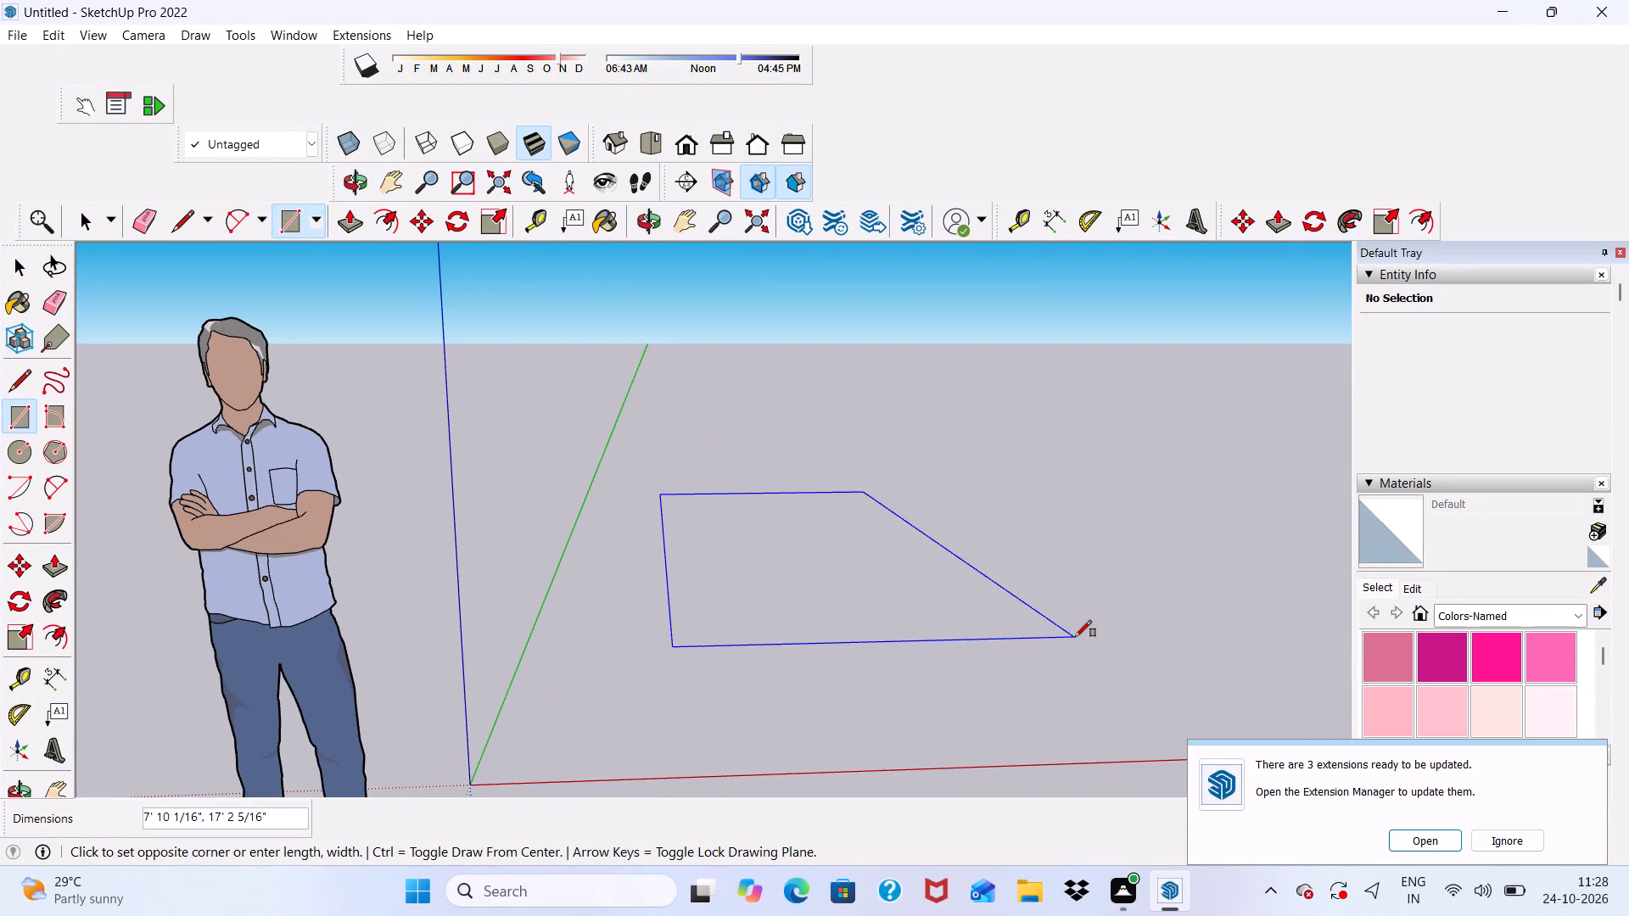
pyautogui.scroll(-5, 898, 574)
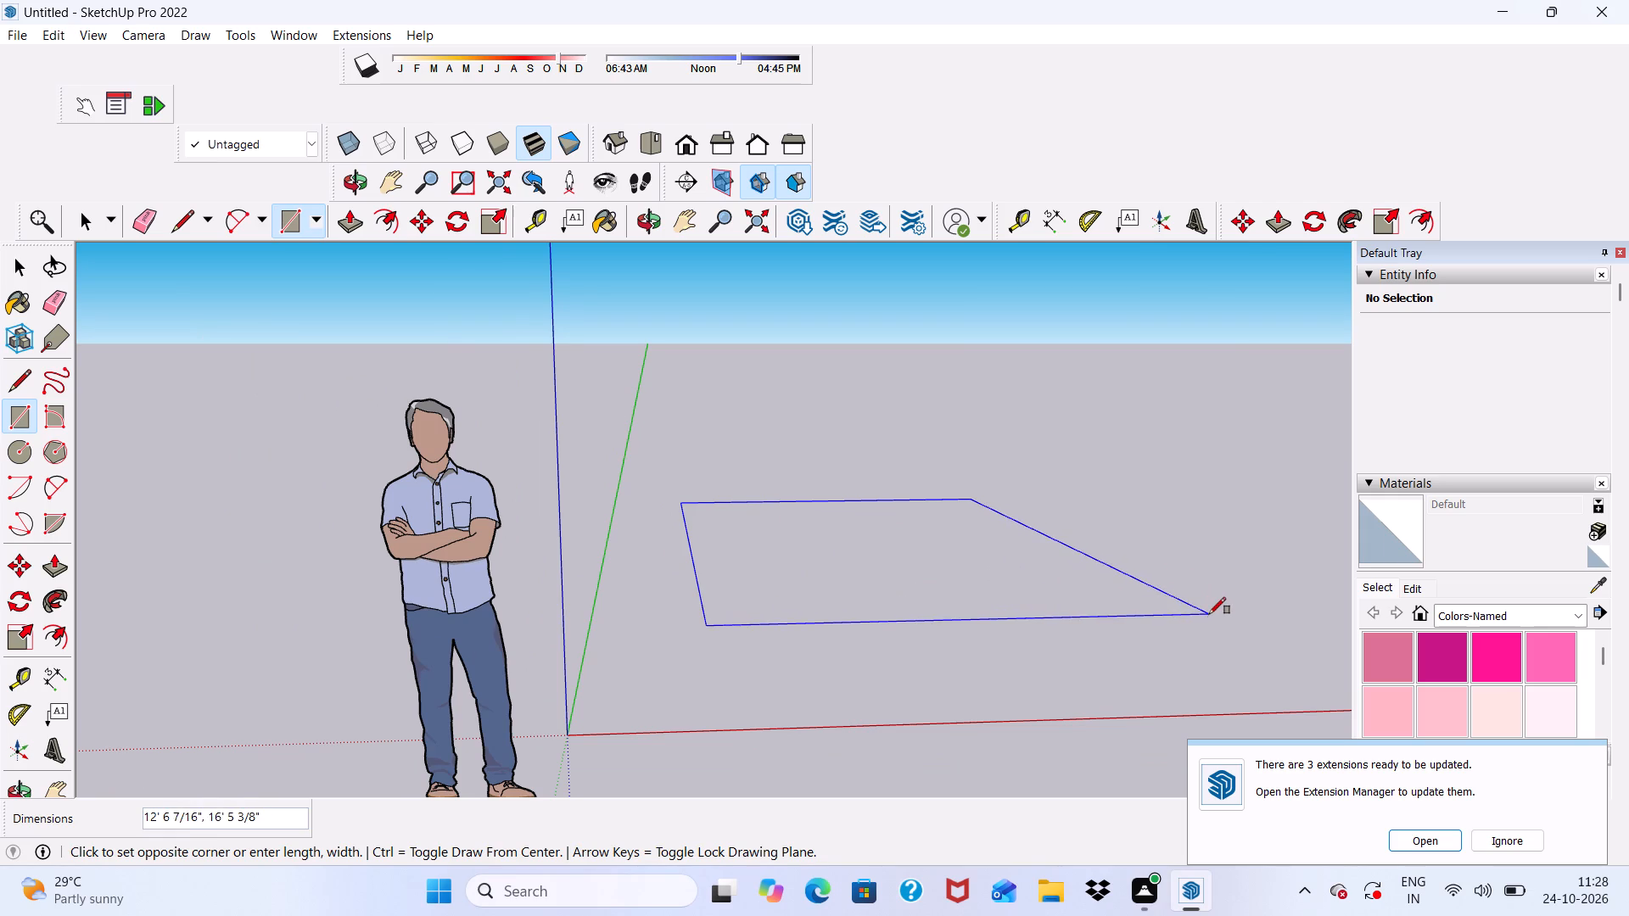
pyautogui.click(1209, 616)
pyautogui.scroll(-4, 854, 505)
pyautogui.scroll(1, 809, 533)
pyautogui.moveTo(809, 533); pyautogui.dragTo(708, 656, button='middle')
pyautogui.press('space')
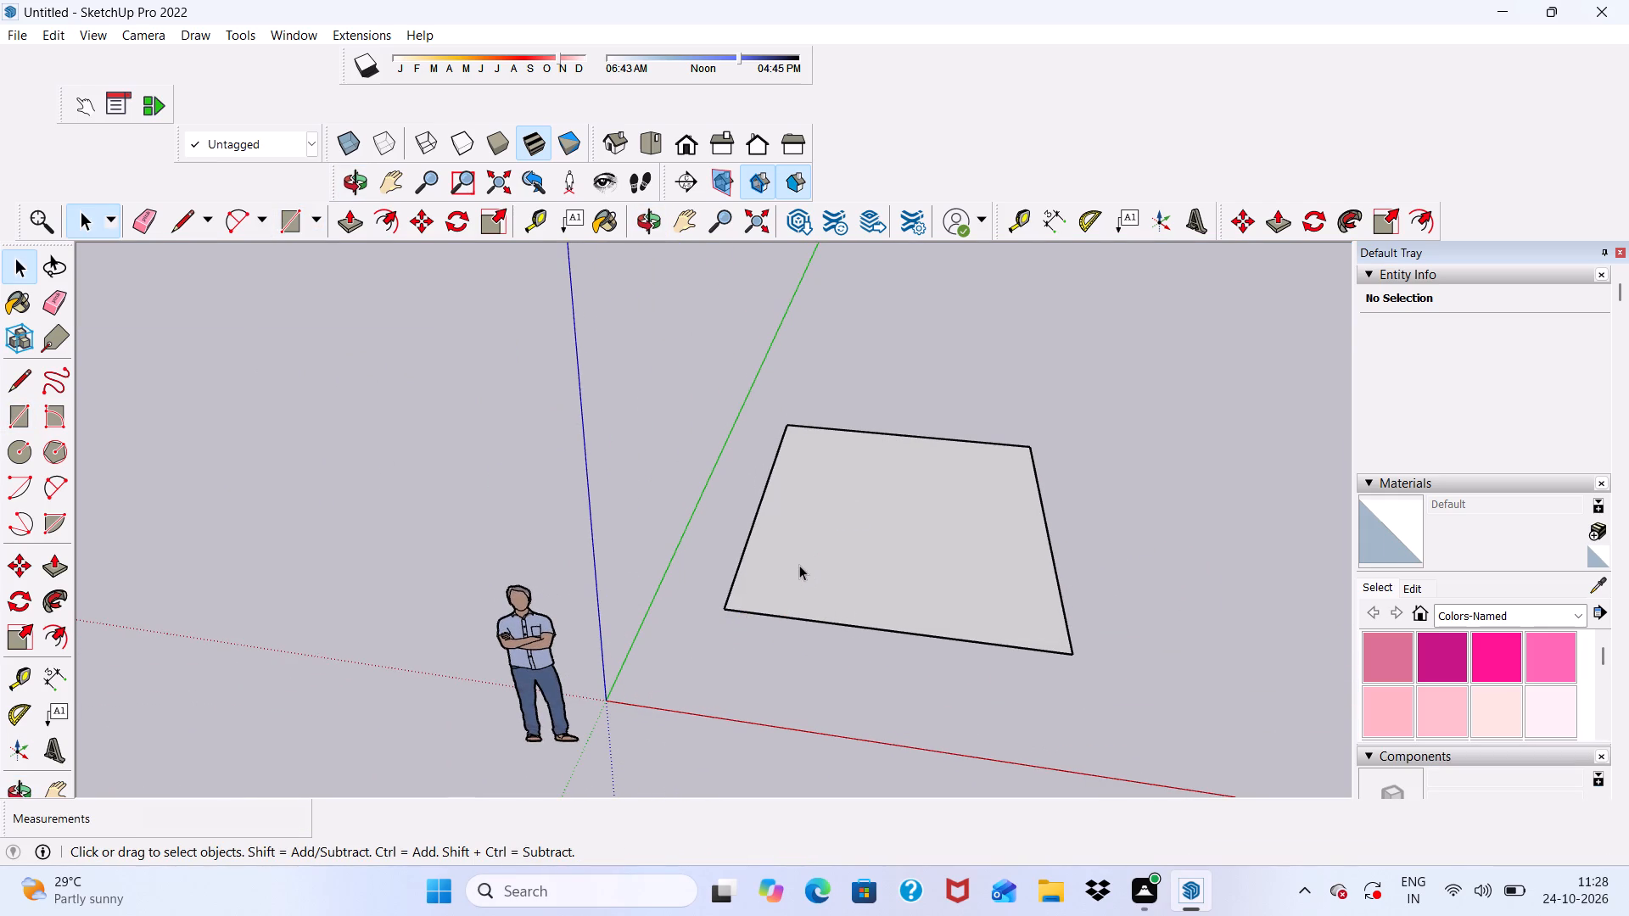
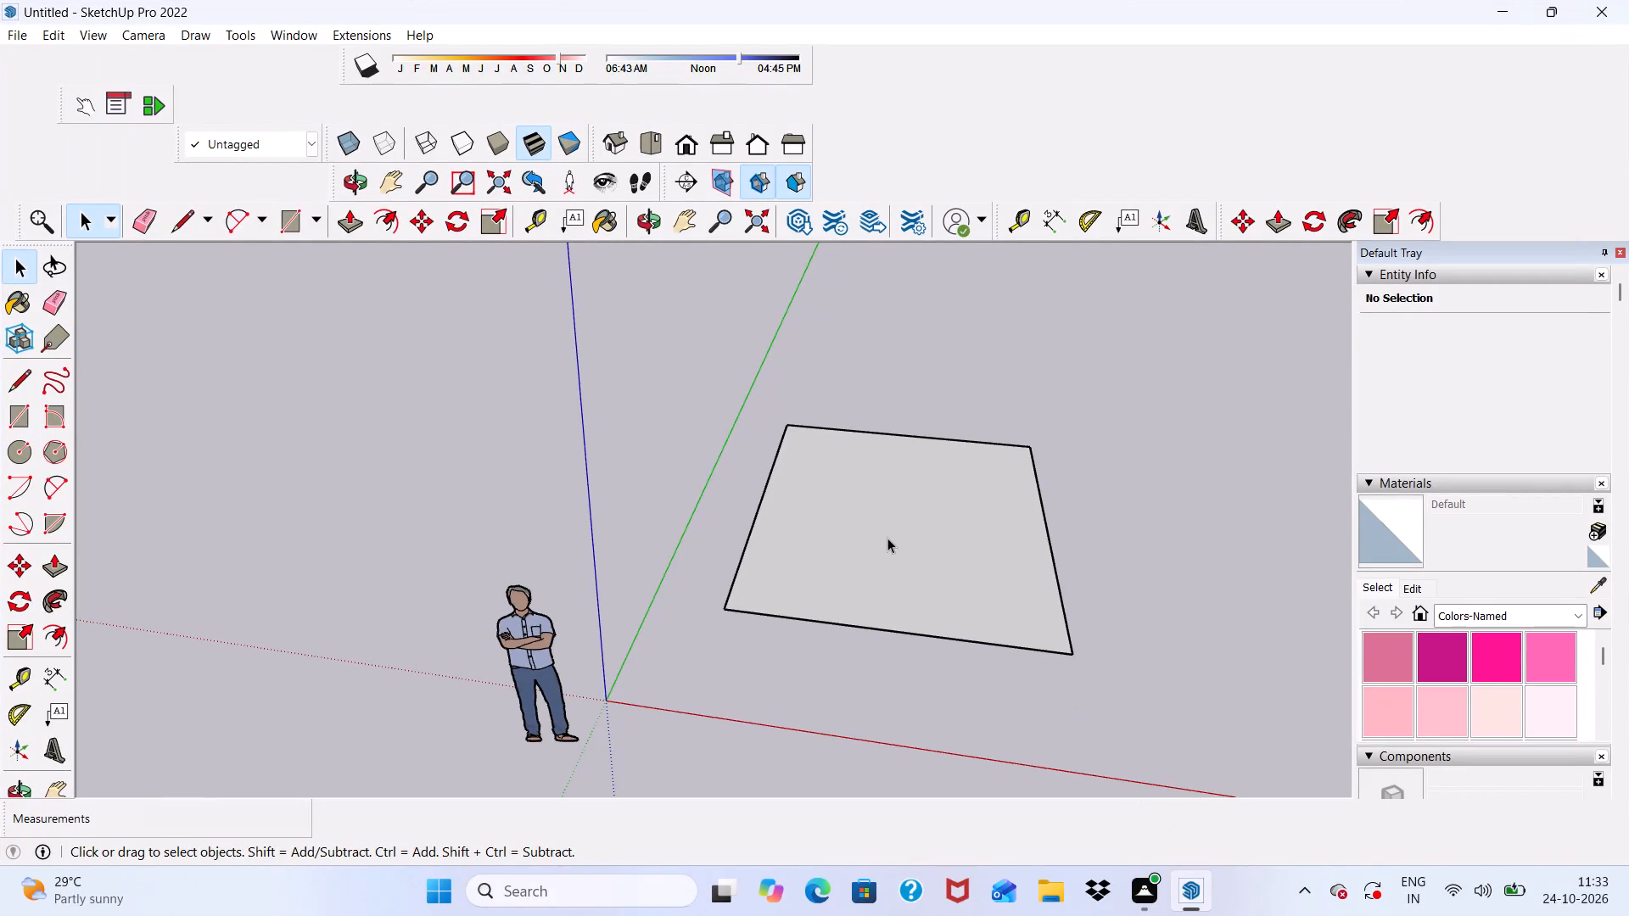
# Undo the freehand rectangle on the ground plane.
pyautogui.hotkey('ctrl', 'z')
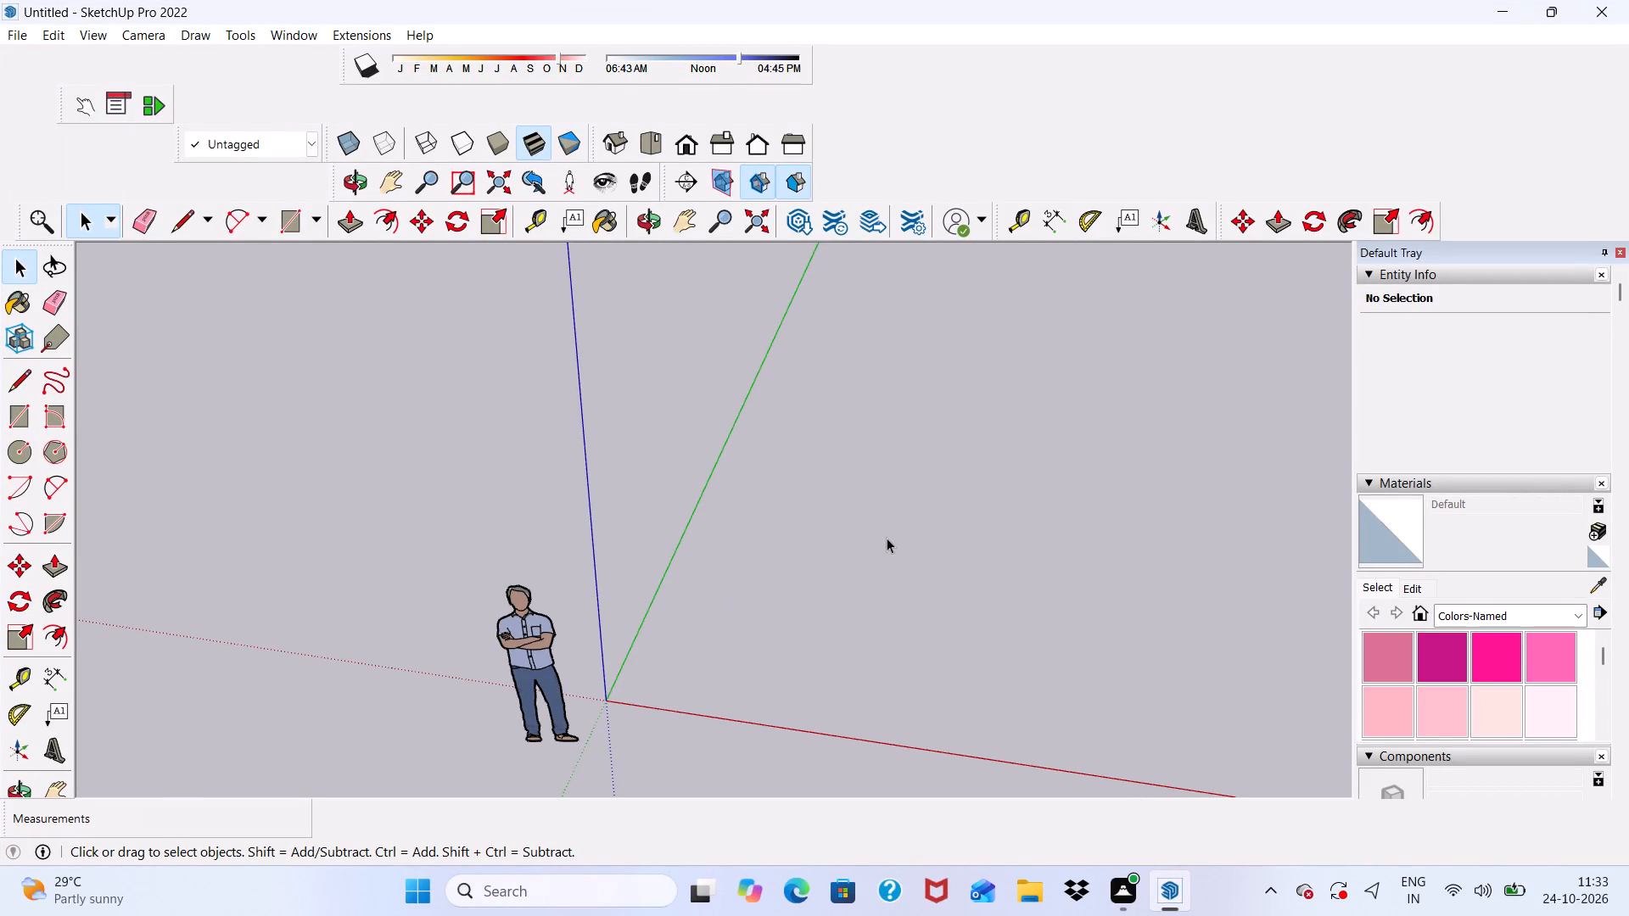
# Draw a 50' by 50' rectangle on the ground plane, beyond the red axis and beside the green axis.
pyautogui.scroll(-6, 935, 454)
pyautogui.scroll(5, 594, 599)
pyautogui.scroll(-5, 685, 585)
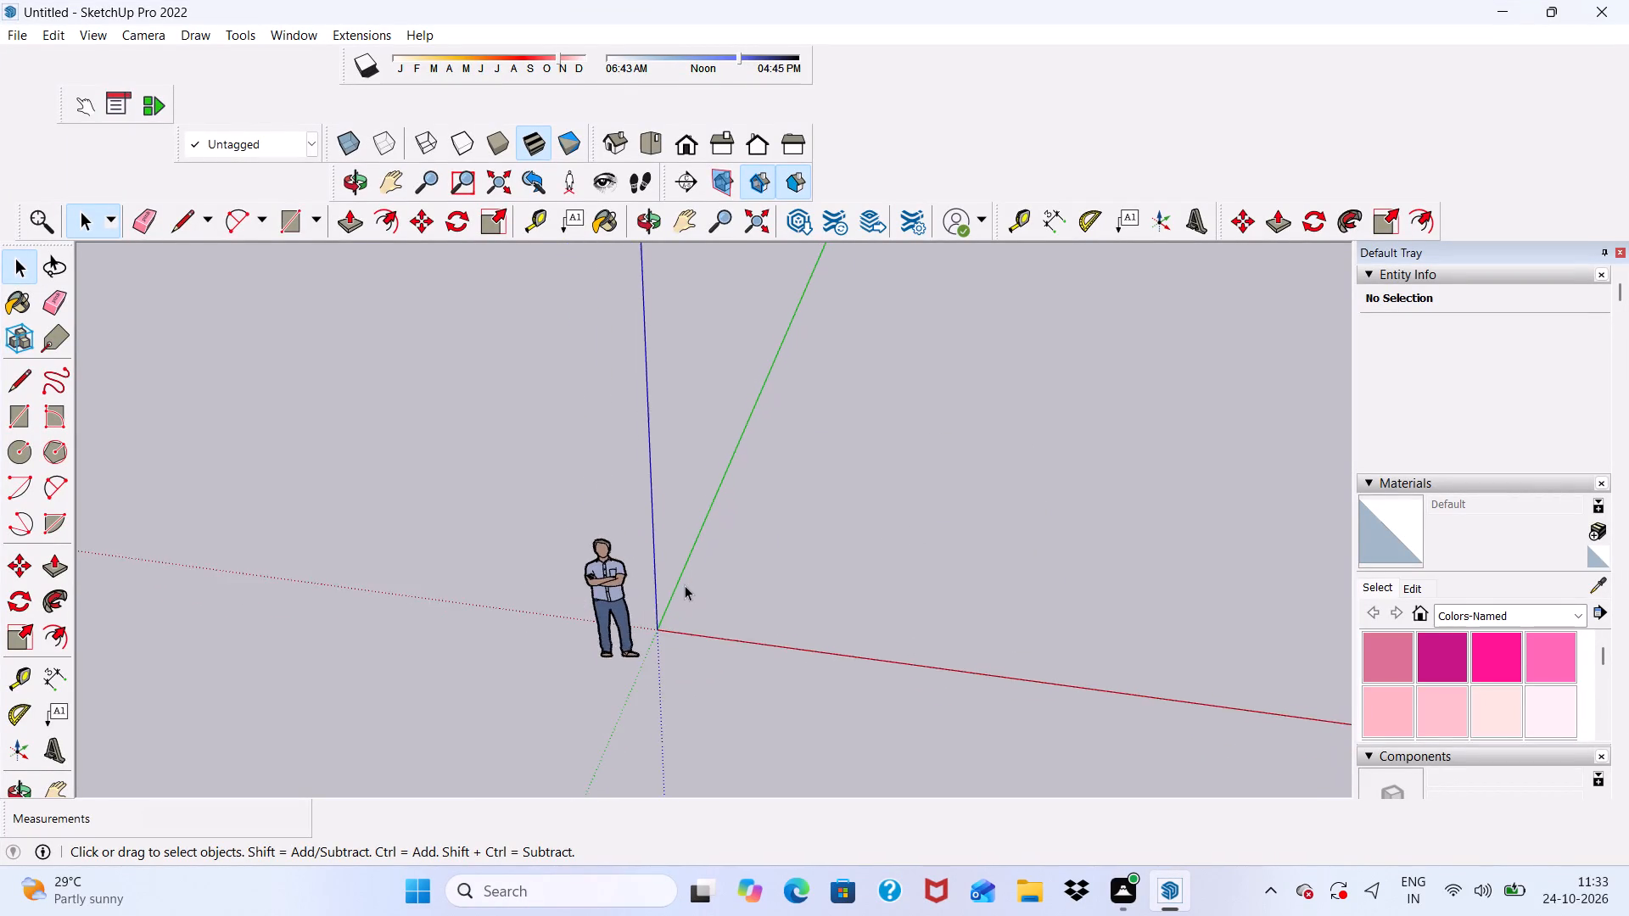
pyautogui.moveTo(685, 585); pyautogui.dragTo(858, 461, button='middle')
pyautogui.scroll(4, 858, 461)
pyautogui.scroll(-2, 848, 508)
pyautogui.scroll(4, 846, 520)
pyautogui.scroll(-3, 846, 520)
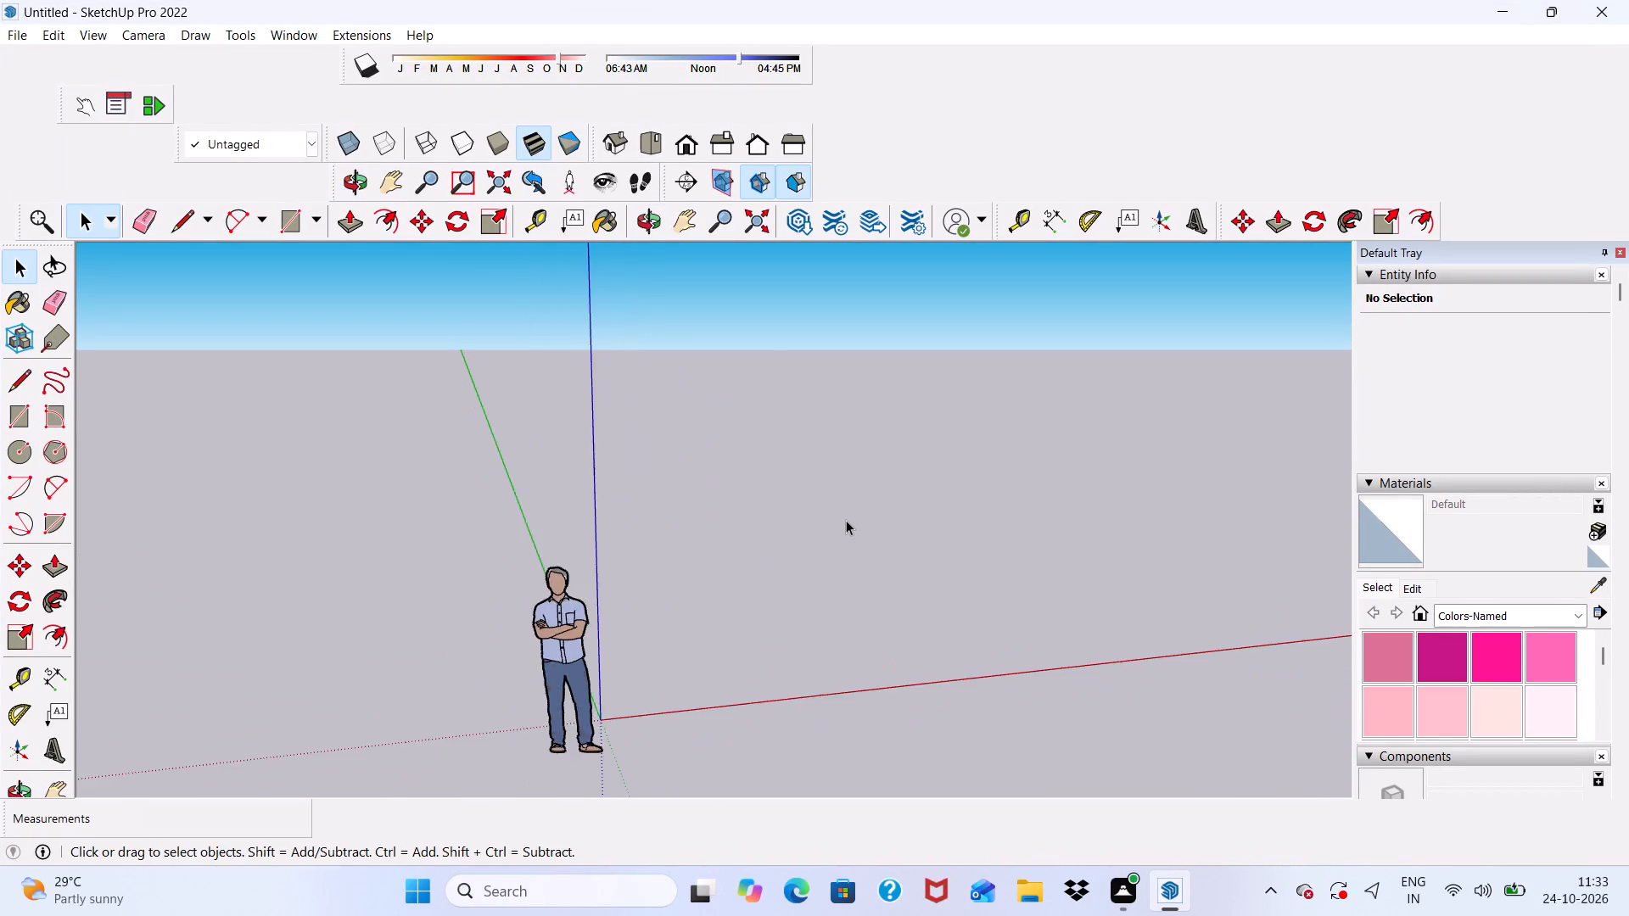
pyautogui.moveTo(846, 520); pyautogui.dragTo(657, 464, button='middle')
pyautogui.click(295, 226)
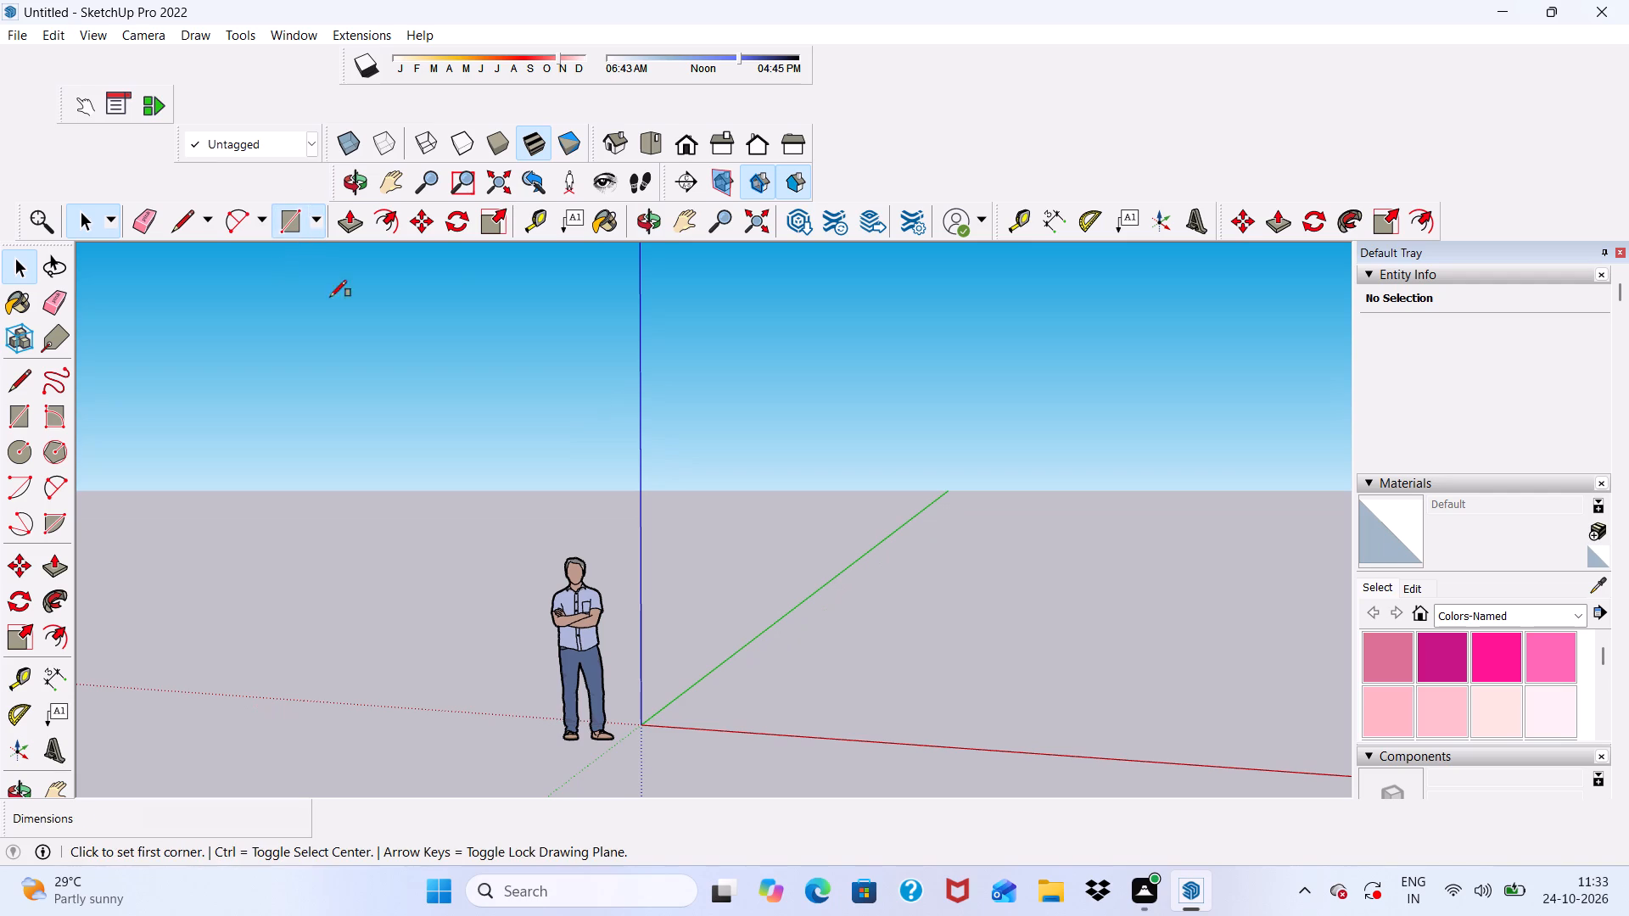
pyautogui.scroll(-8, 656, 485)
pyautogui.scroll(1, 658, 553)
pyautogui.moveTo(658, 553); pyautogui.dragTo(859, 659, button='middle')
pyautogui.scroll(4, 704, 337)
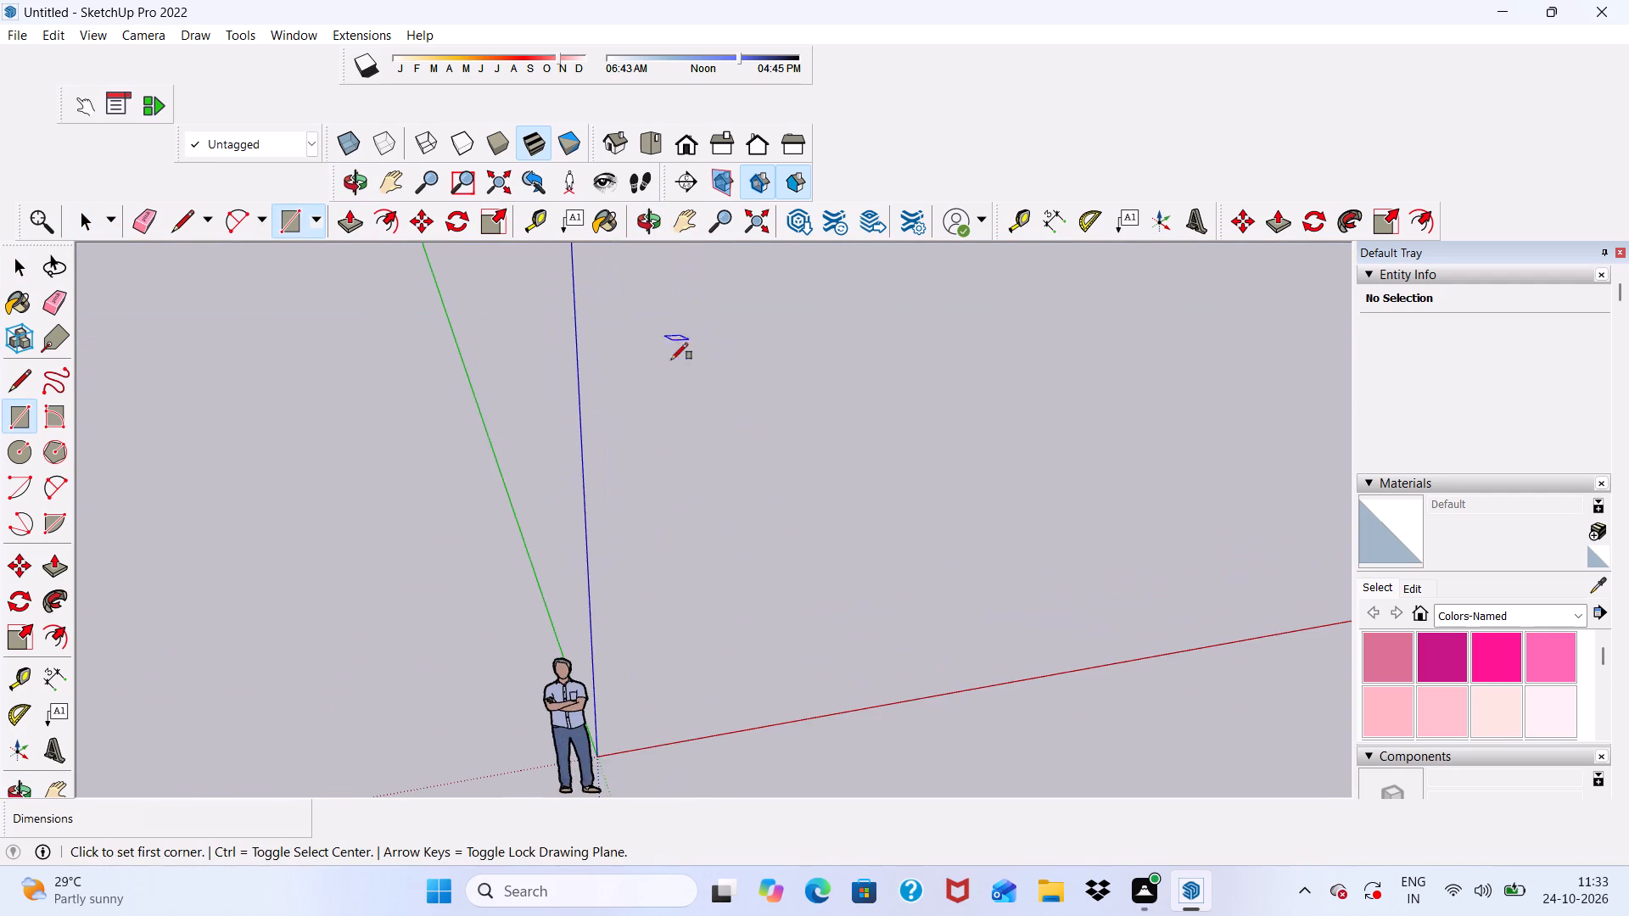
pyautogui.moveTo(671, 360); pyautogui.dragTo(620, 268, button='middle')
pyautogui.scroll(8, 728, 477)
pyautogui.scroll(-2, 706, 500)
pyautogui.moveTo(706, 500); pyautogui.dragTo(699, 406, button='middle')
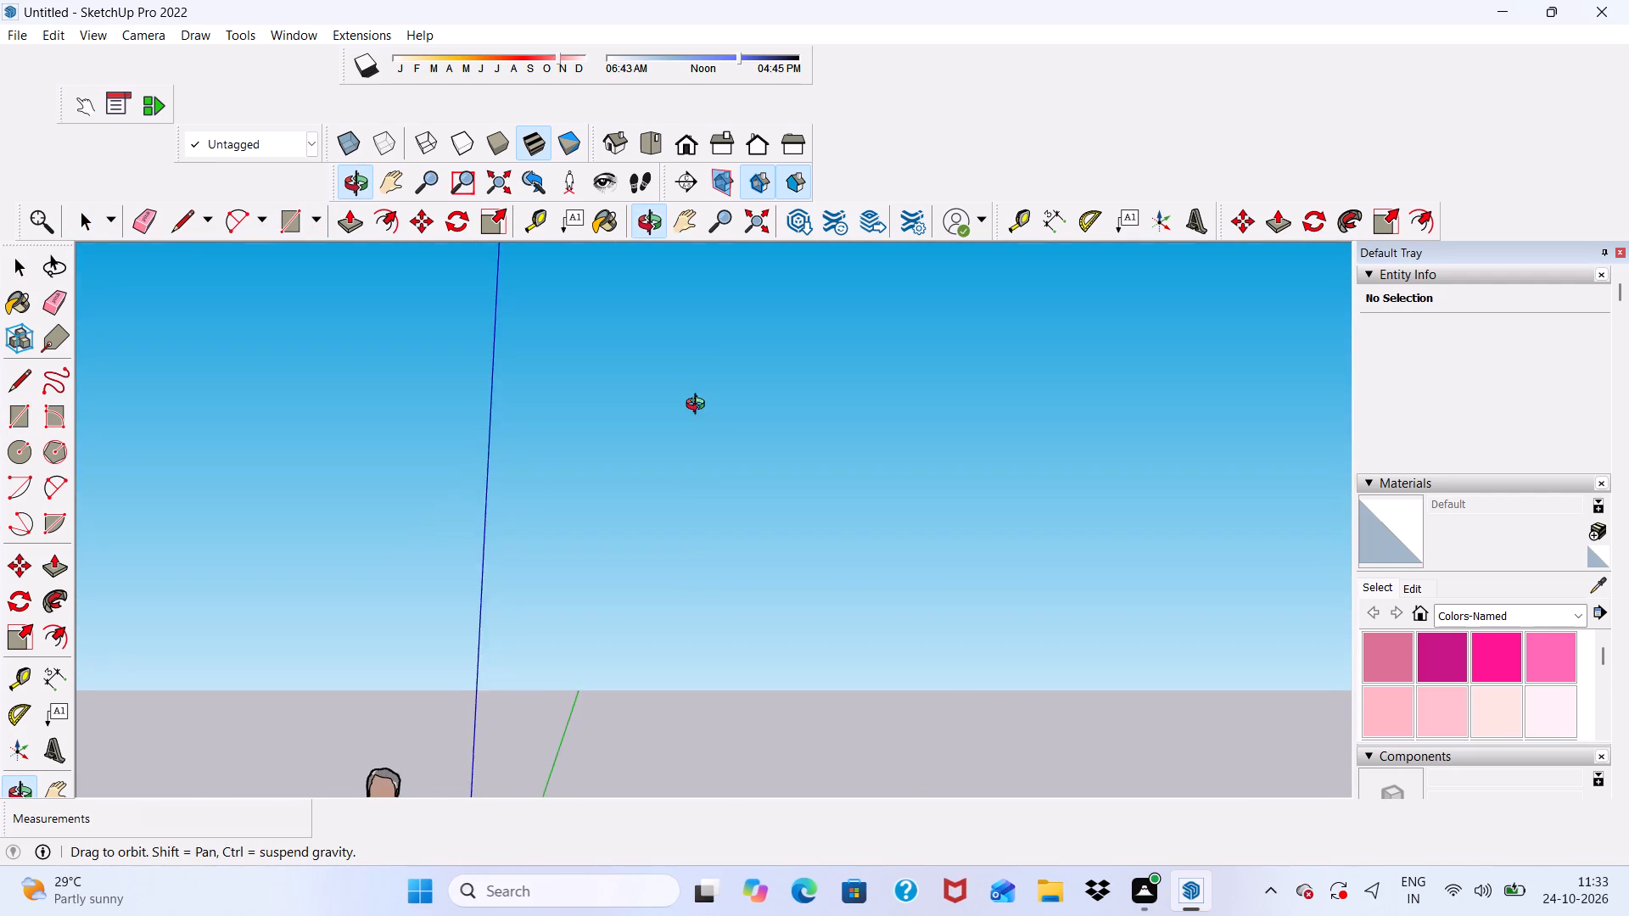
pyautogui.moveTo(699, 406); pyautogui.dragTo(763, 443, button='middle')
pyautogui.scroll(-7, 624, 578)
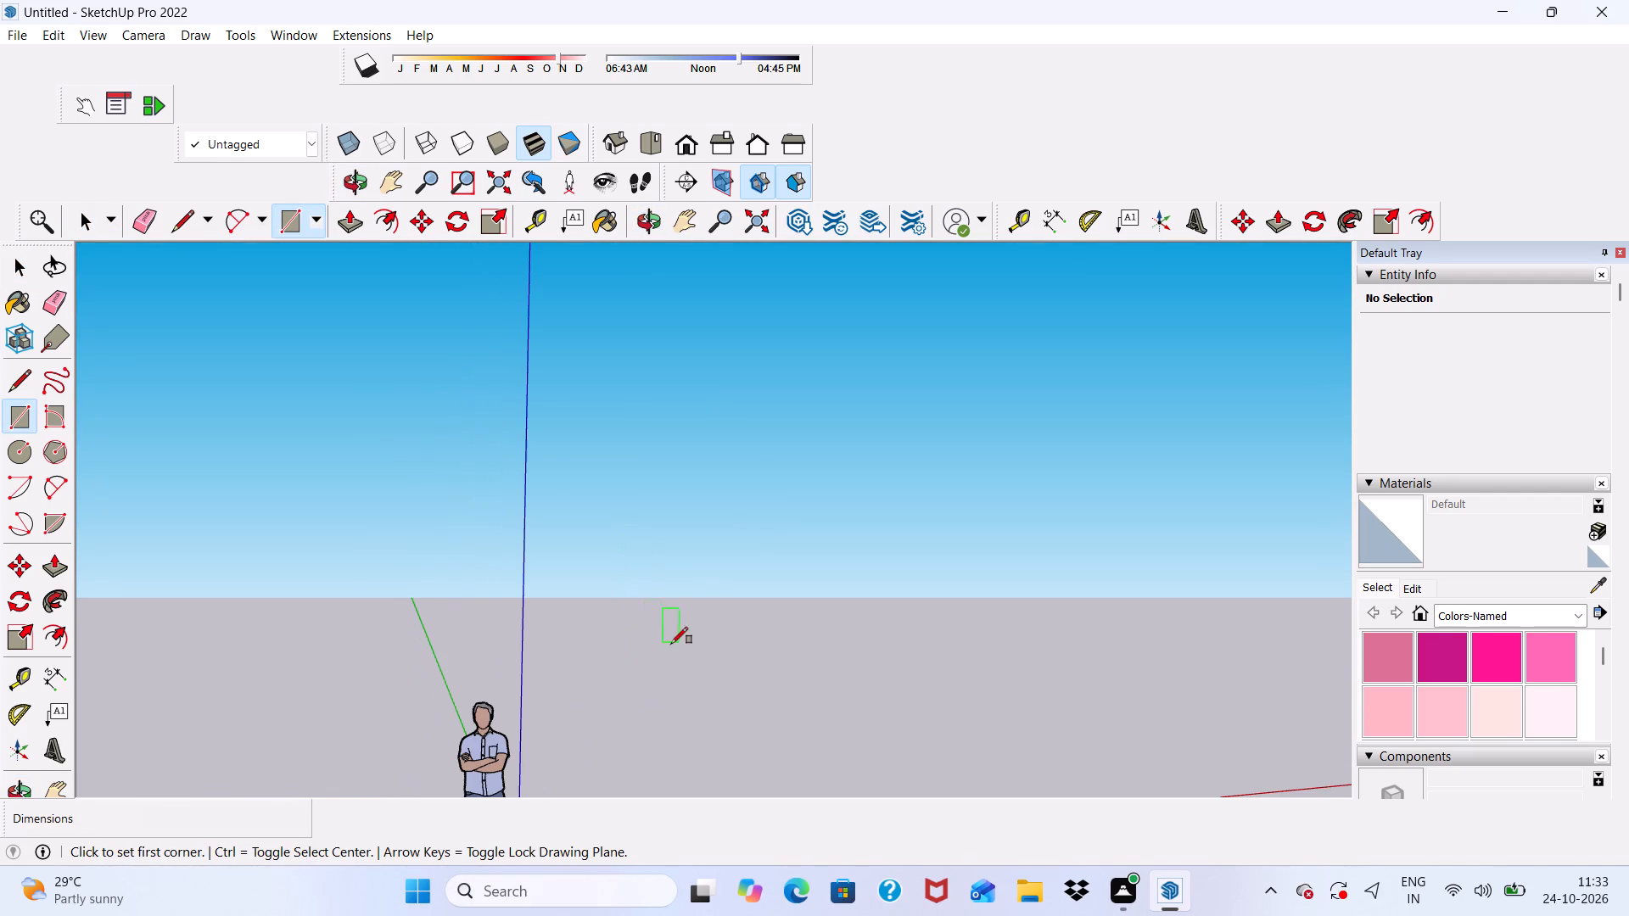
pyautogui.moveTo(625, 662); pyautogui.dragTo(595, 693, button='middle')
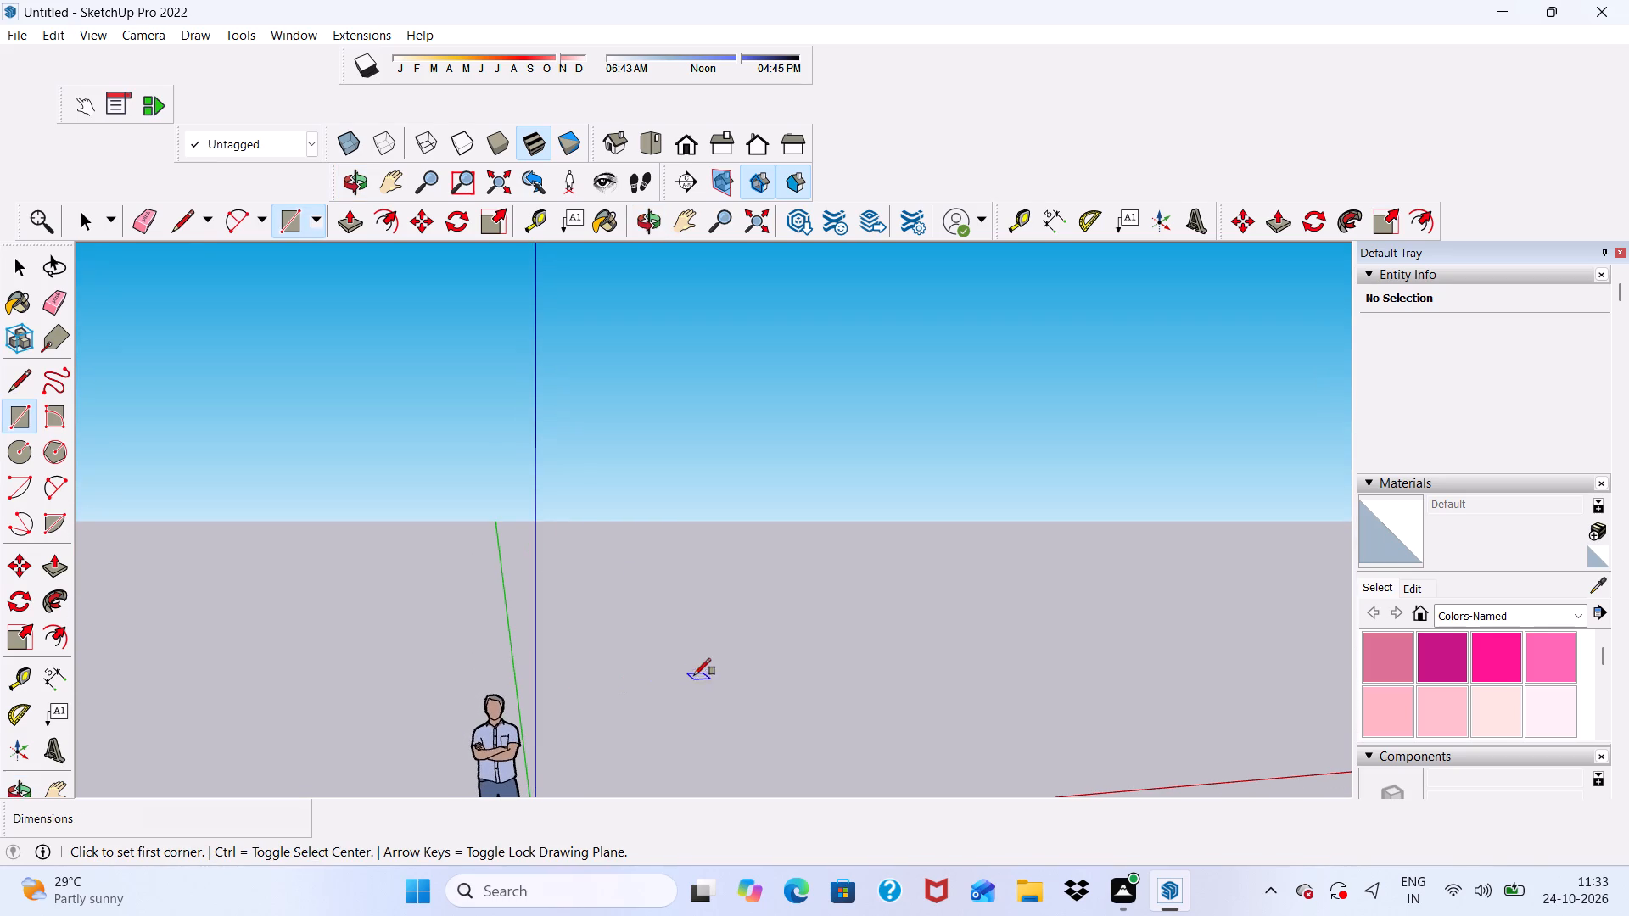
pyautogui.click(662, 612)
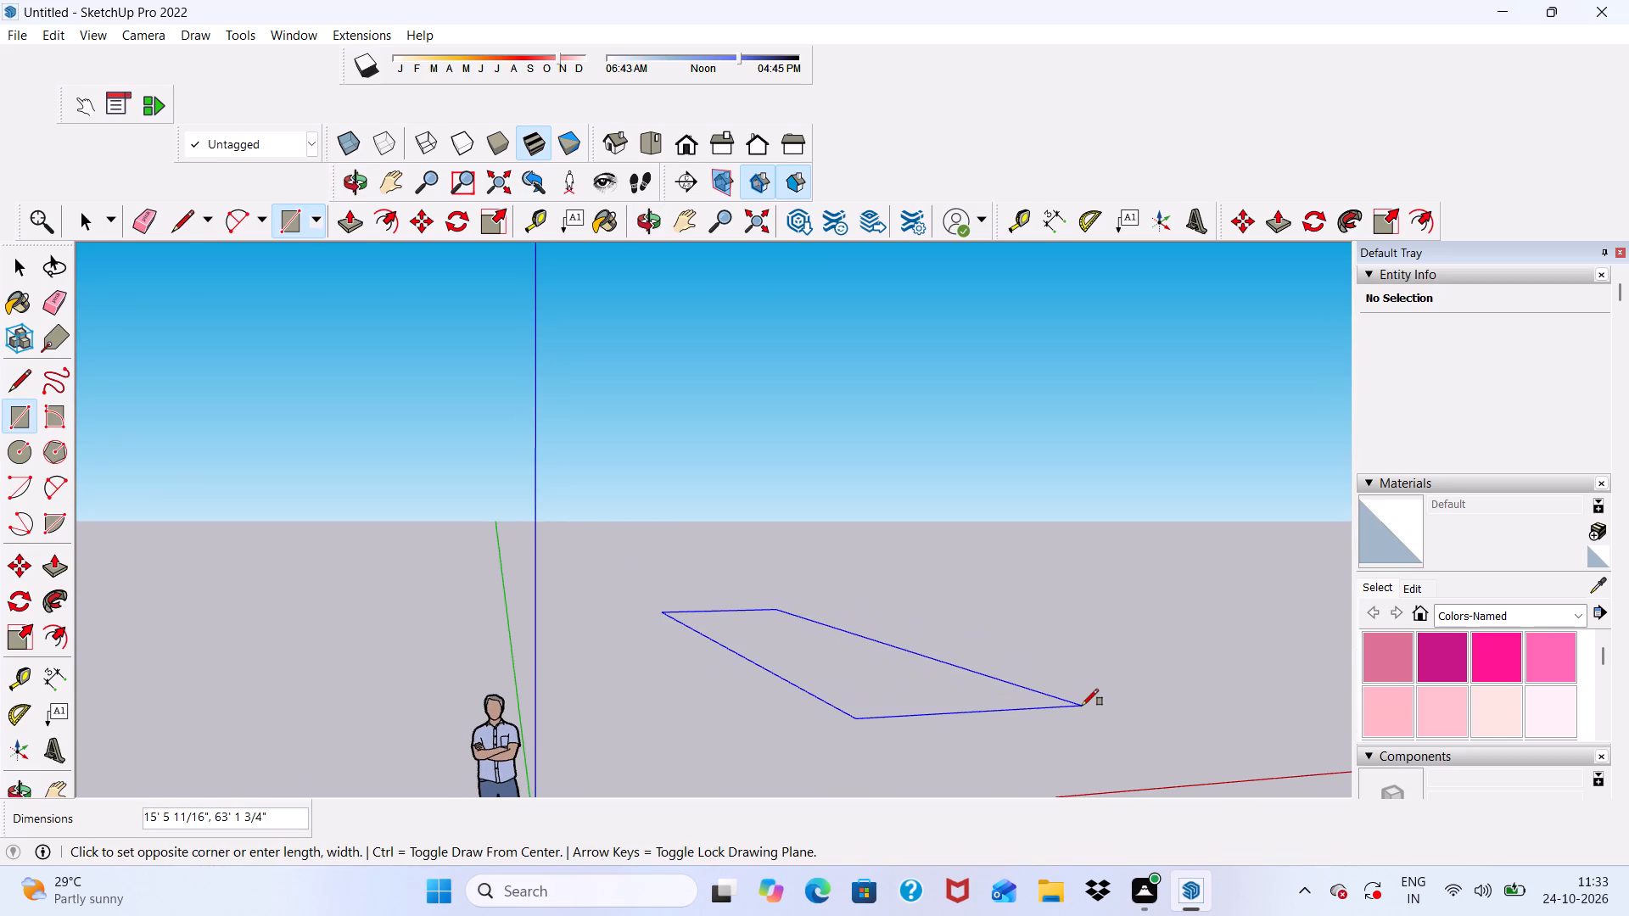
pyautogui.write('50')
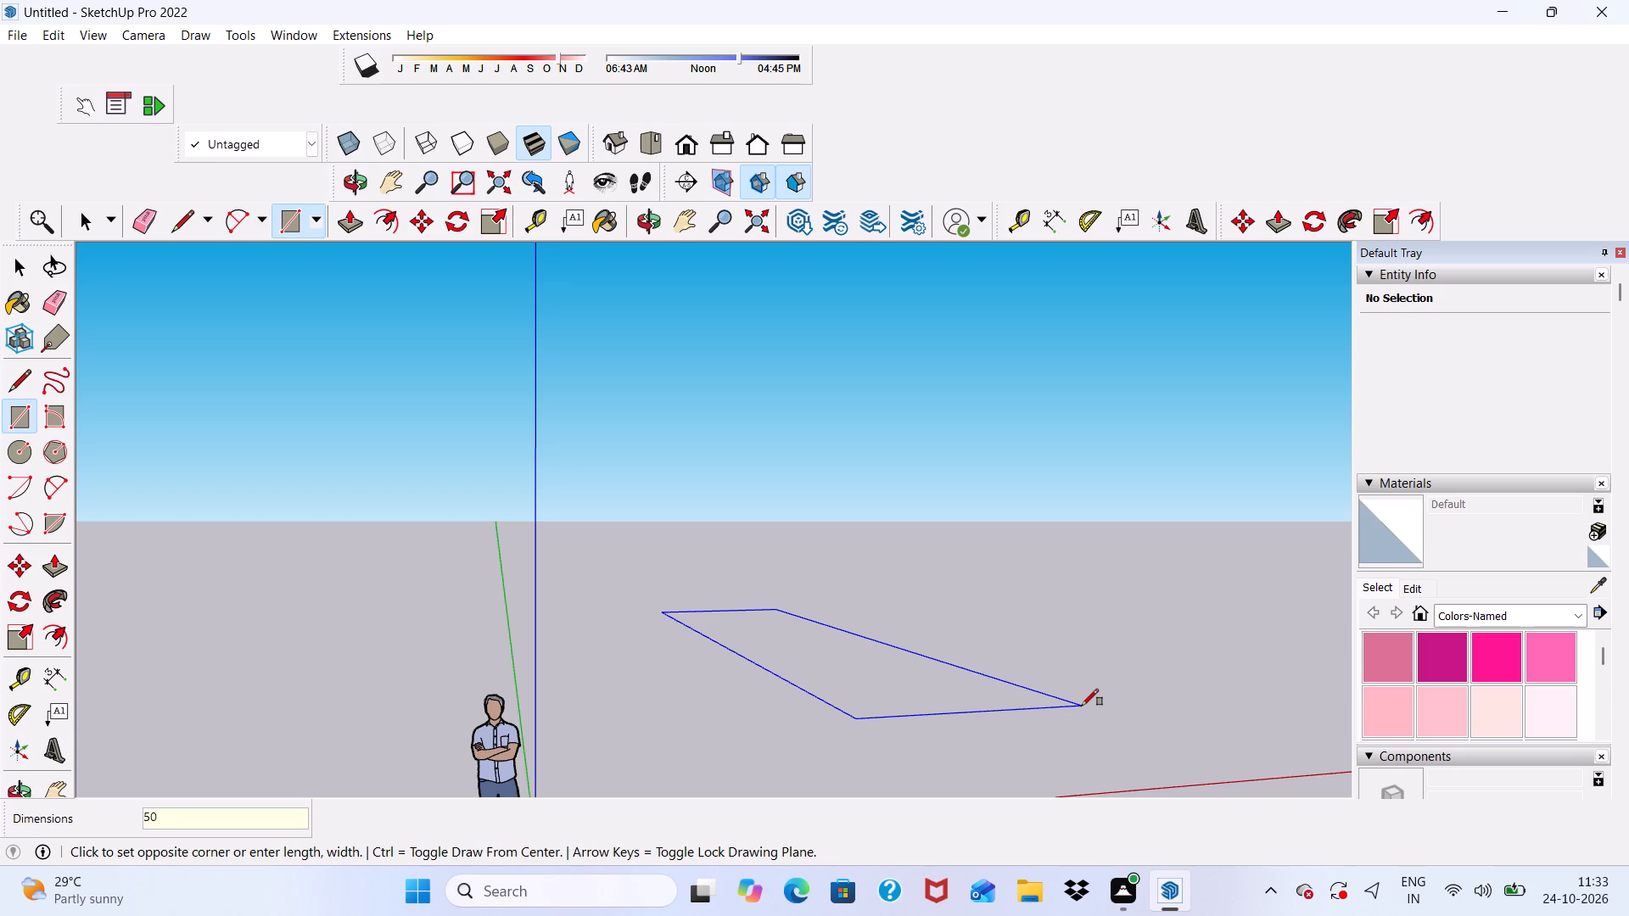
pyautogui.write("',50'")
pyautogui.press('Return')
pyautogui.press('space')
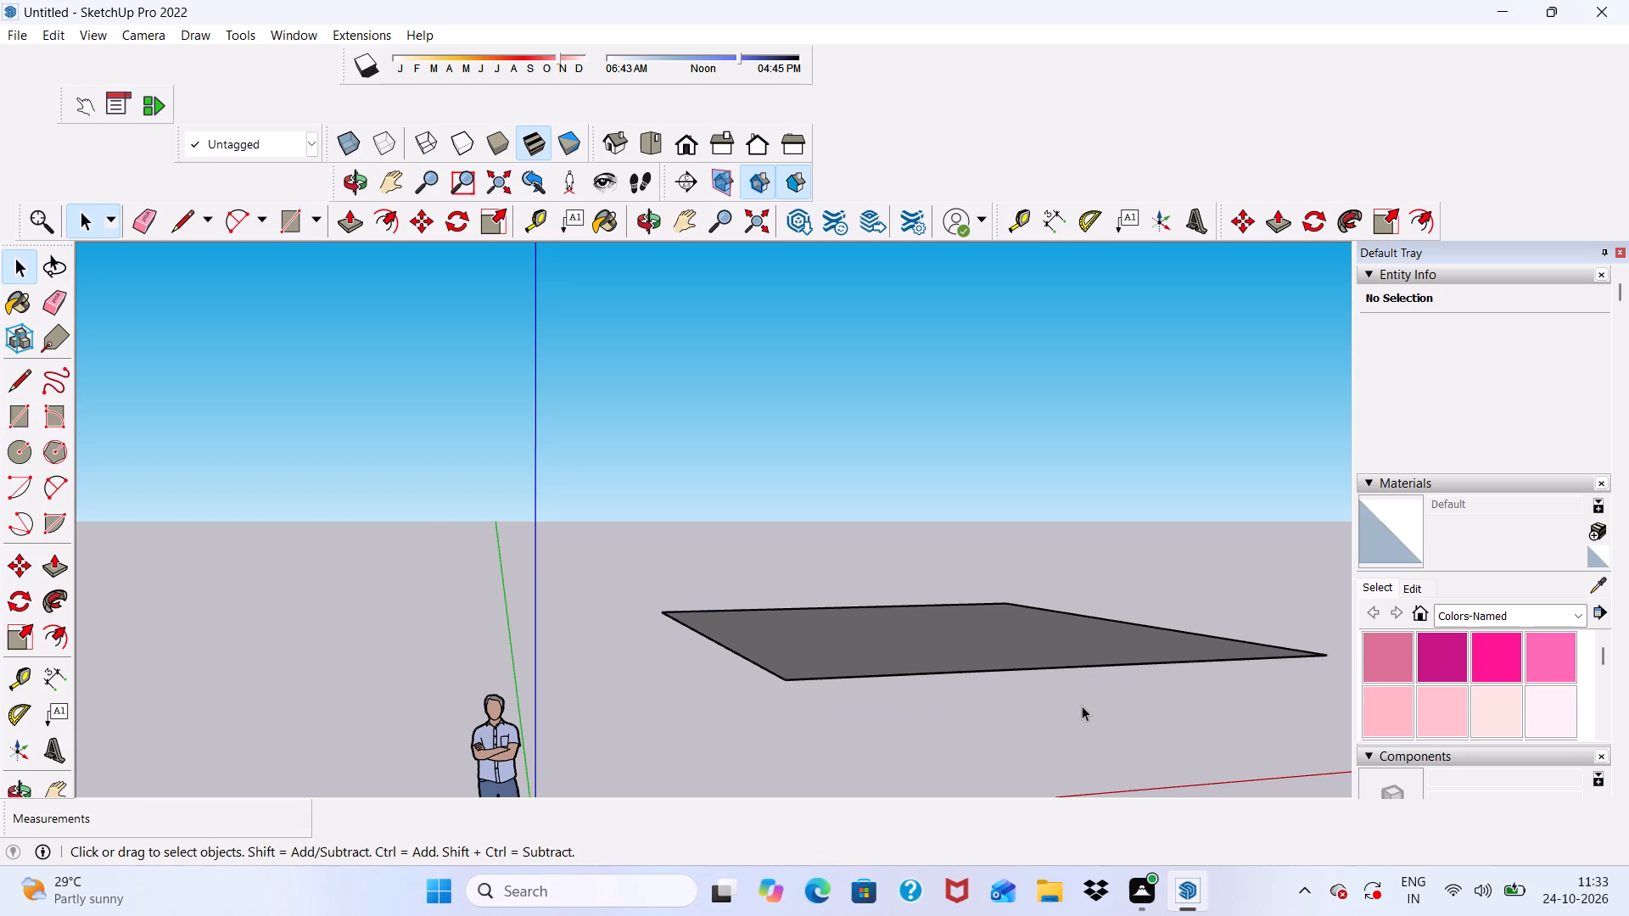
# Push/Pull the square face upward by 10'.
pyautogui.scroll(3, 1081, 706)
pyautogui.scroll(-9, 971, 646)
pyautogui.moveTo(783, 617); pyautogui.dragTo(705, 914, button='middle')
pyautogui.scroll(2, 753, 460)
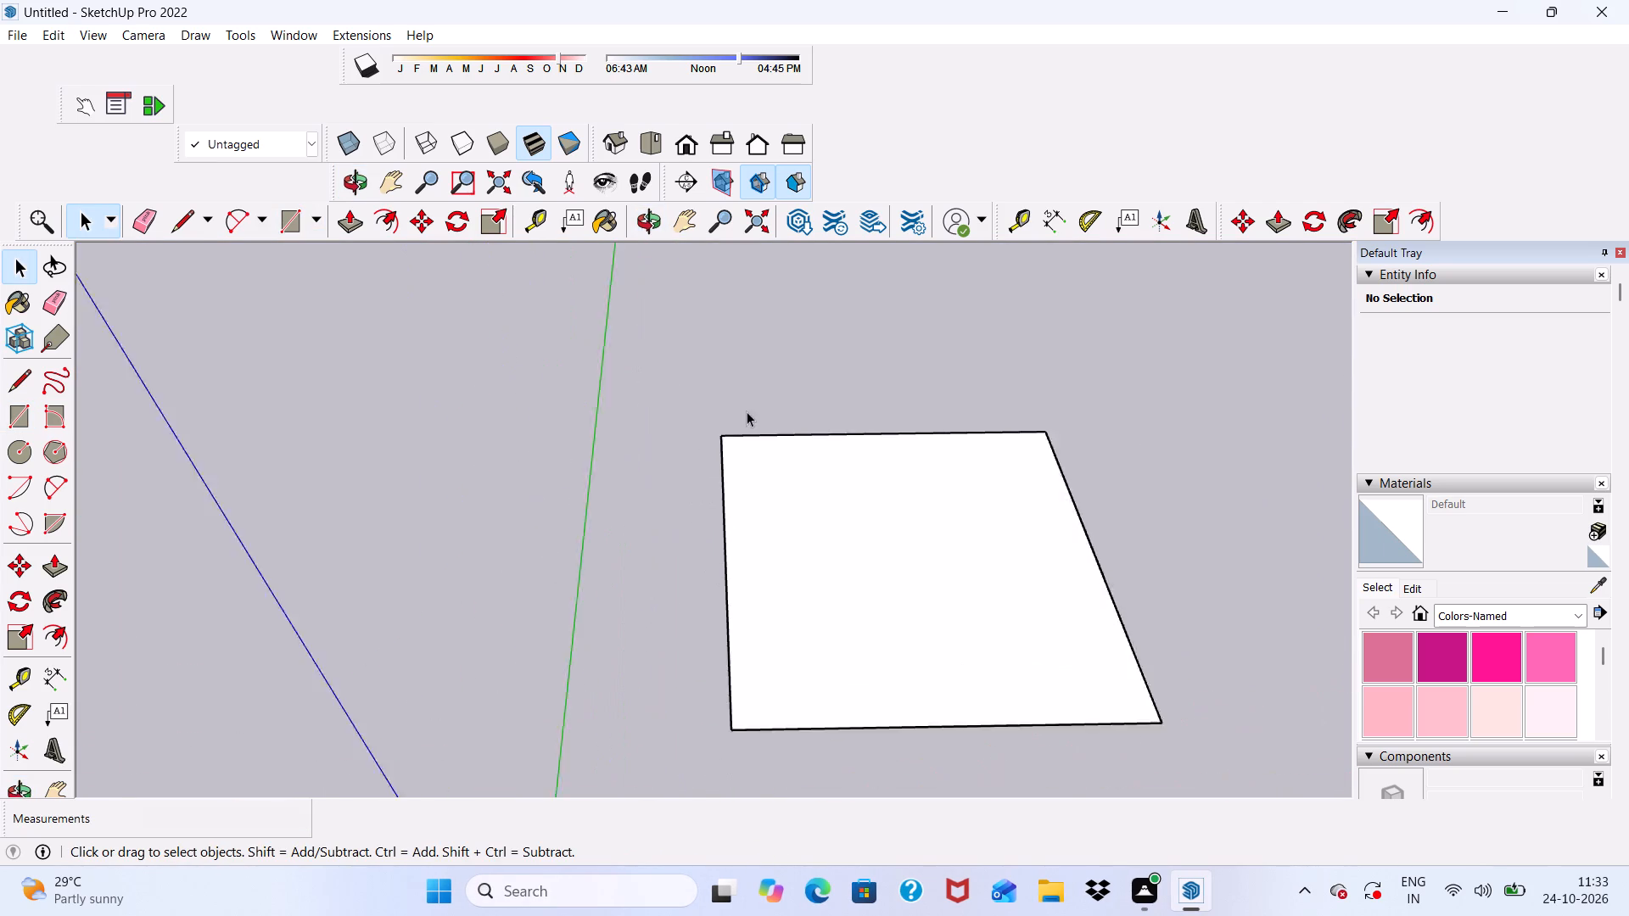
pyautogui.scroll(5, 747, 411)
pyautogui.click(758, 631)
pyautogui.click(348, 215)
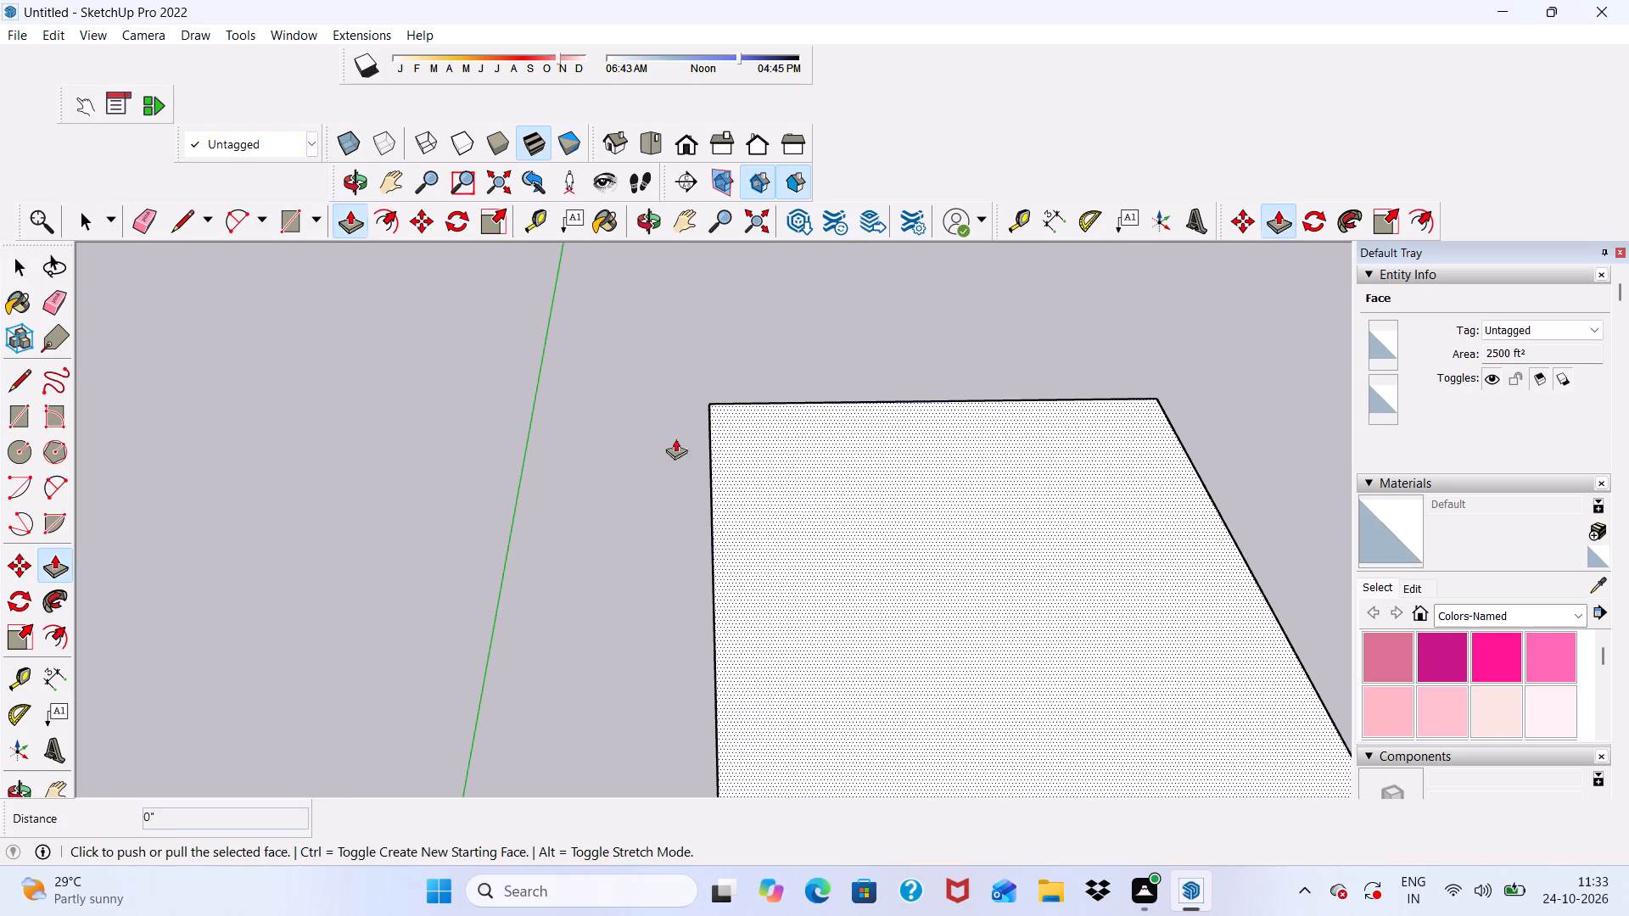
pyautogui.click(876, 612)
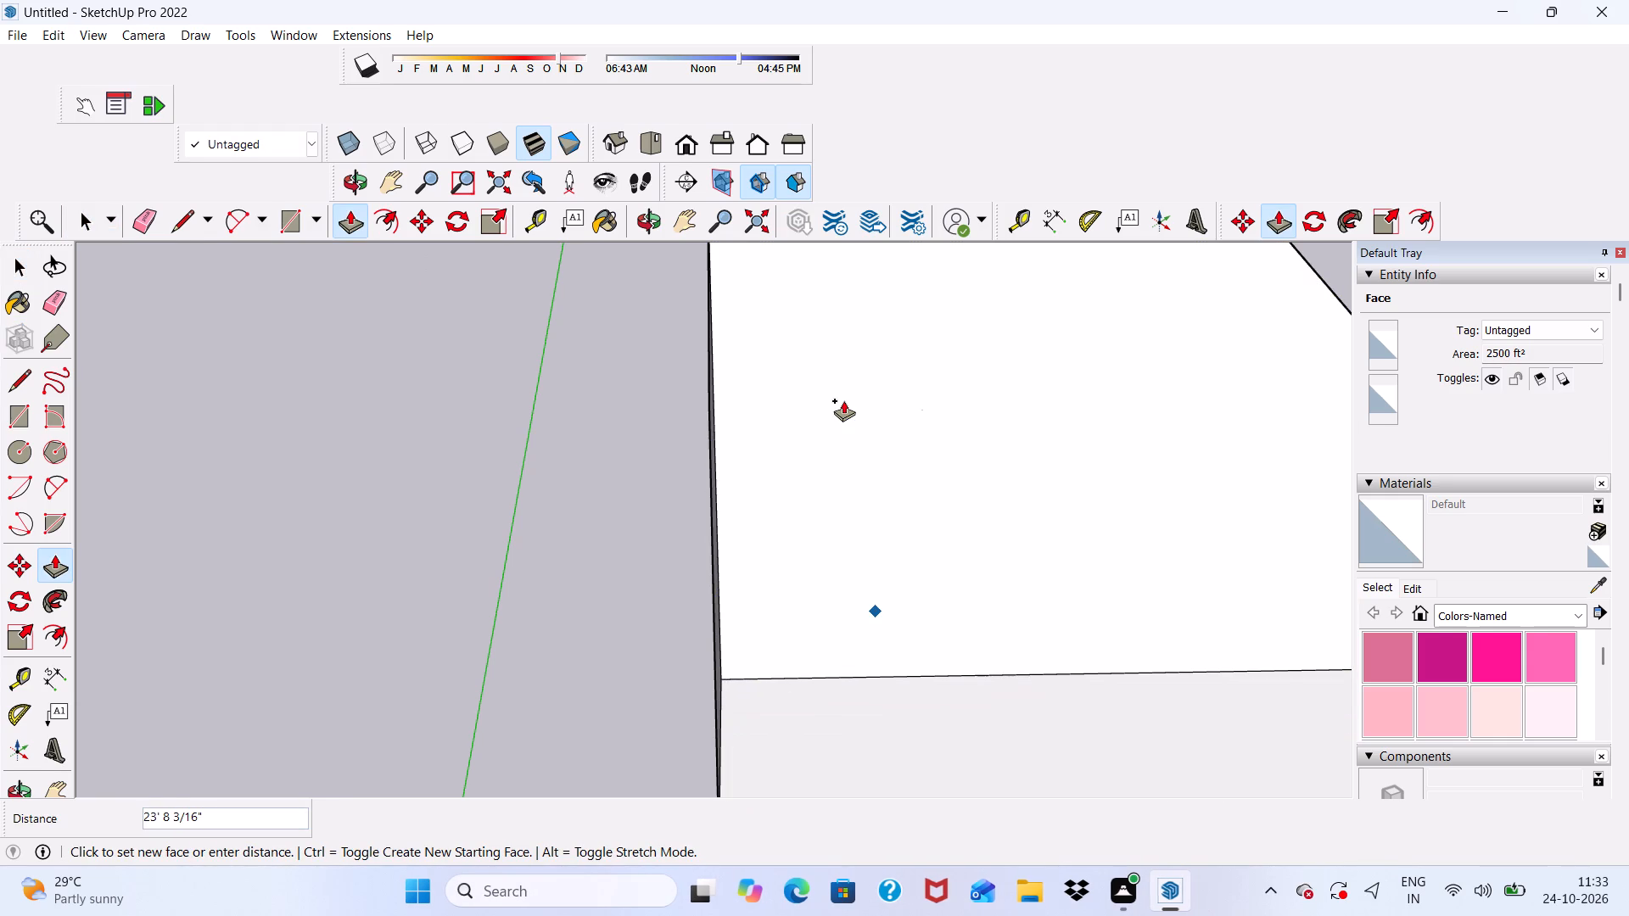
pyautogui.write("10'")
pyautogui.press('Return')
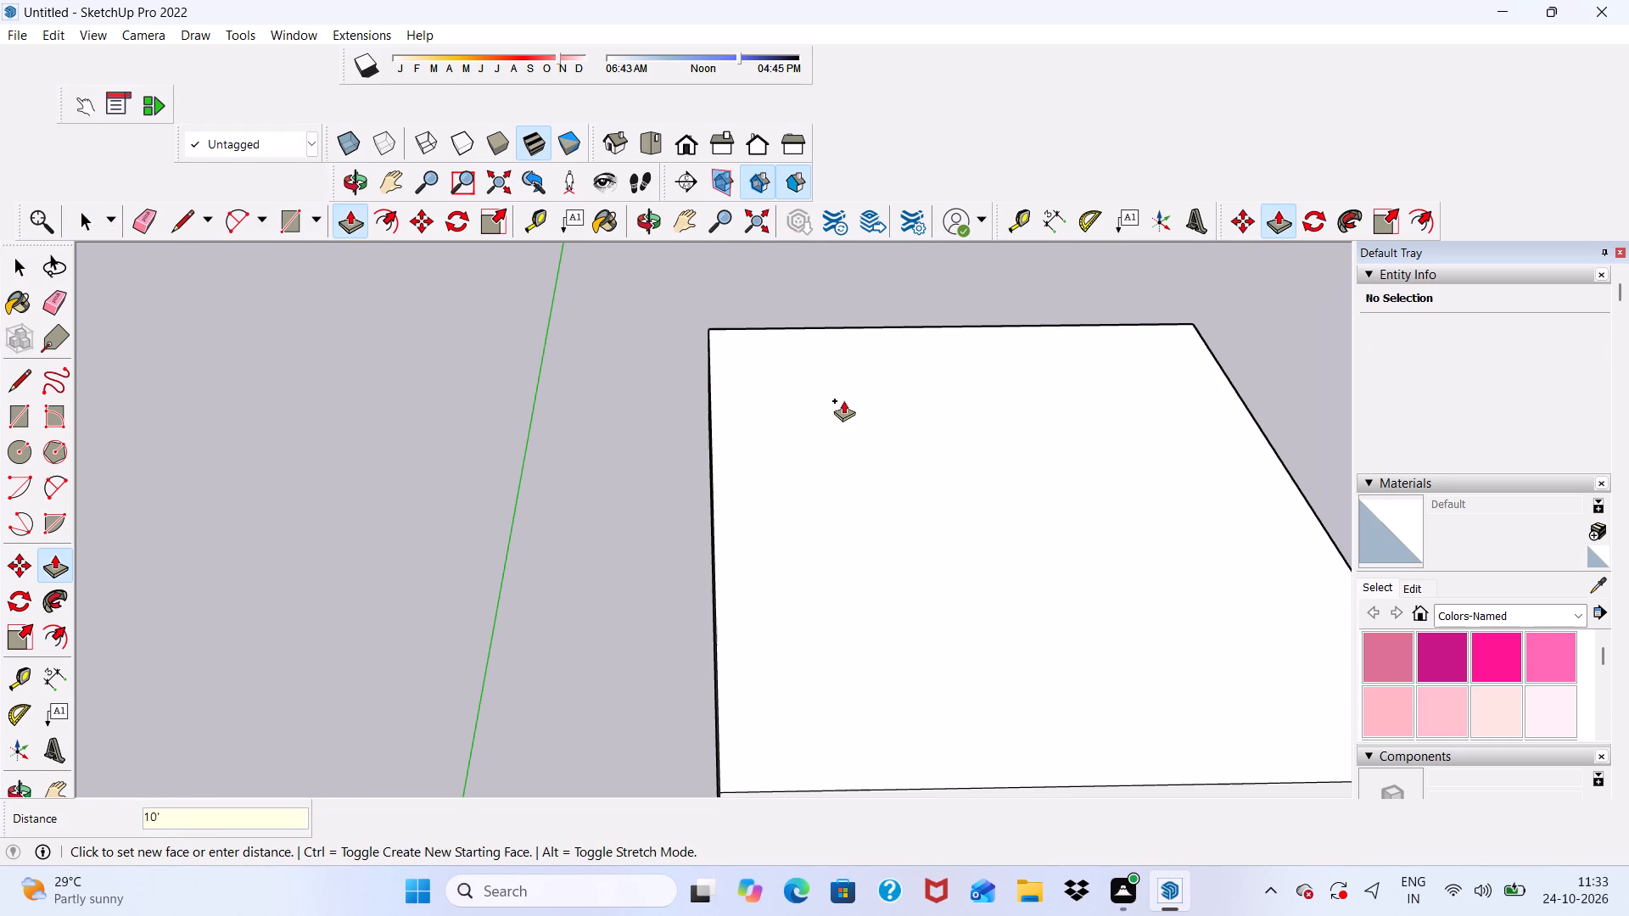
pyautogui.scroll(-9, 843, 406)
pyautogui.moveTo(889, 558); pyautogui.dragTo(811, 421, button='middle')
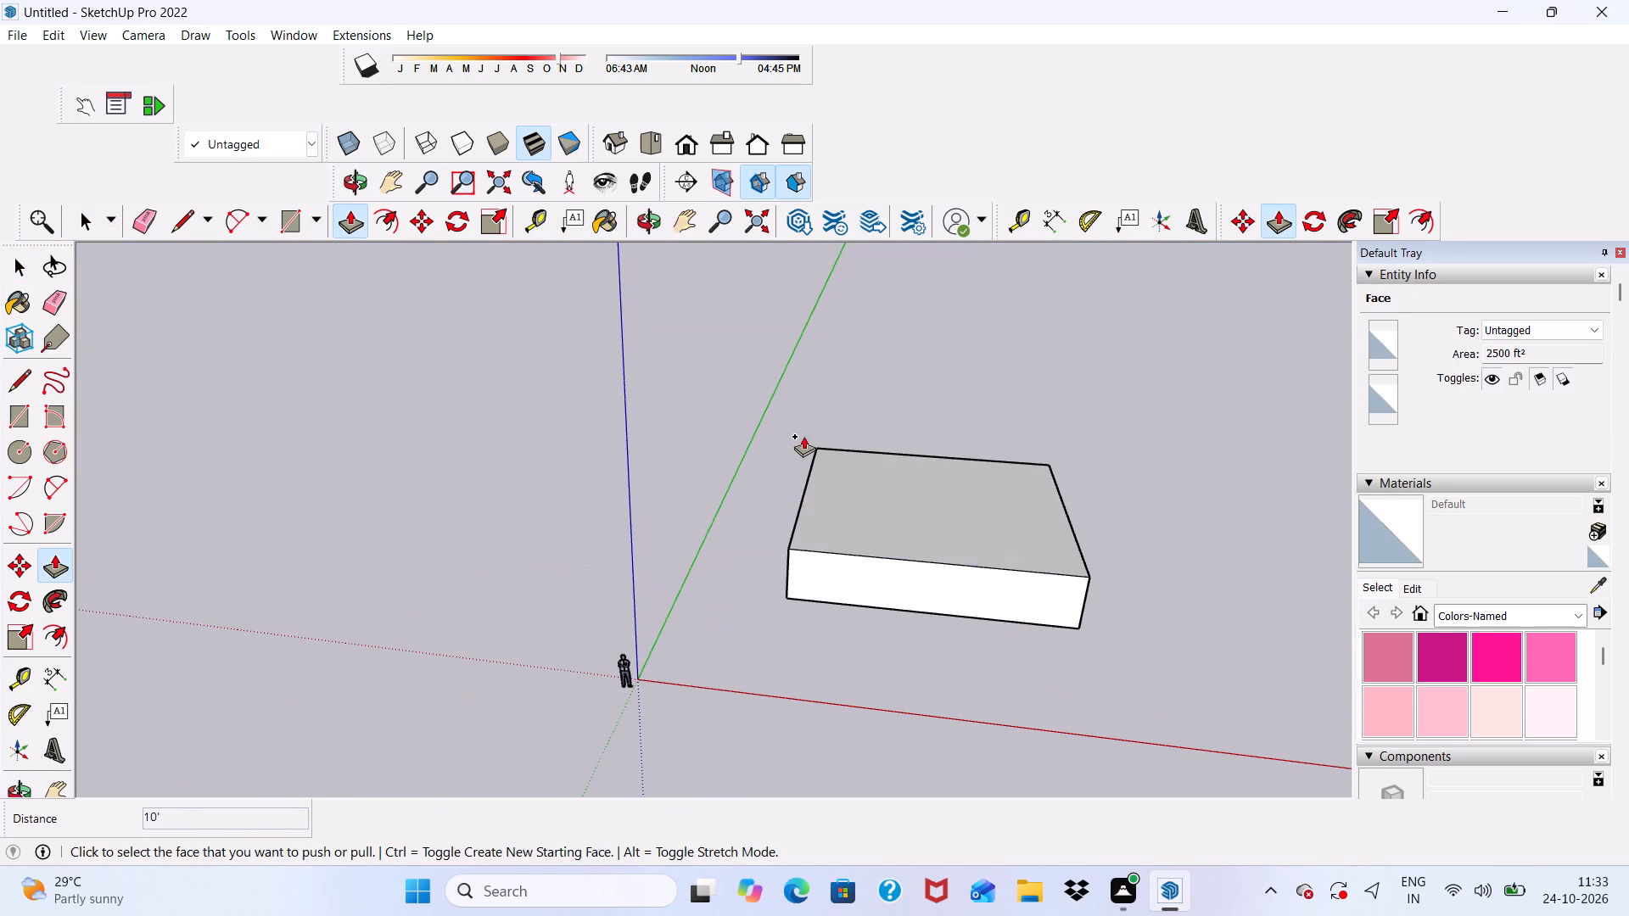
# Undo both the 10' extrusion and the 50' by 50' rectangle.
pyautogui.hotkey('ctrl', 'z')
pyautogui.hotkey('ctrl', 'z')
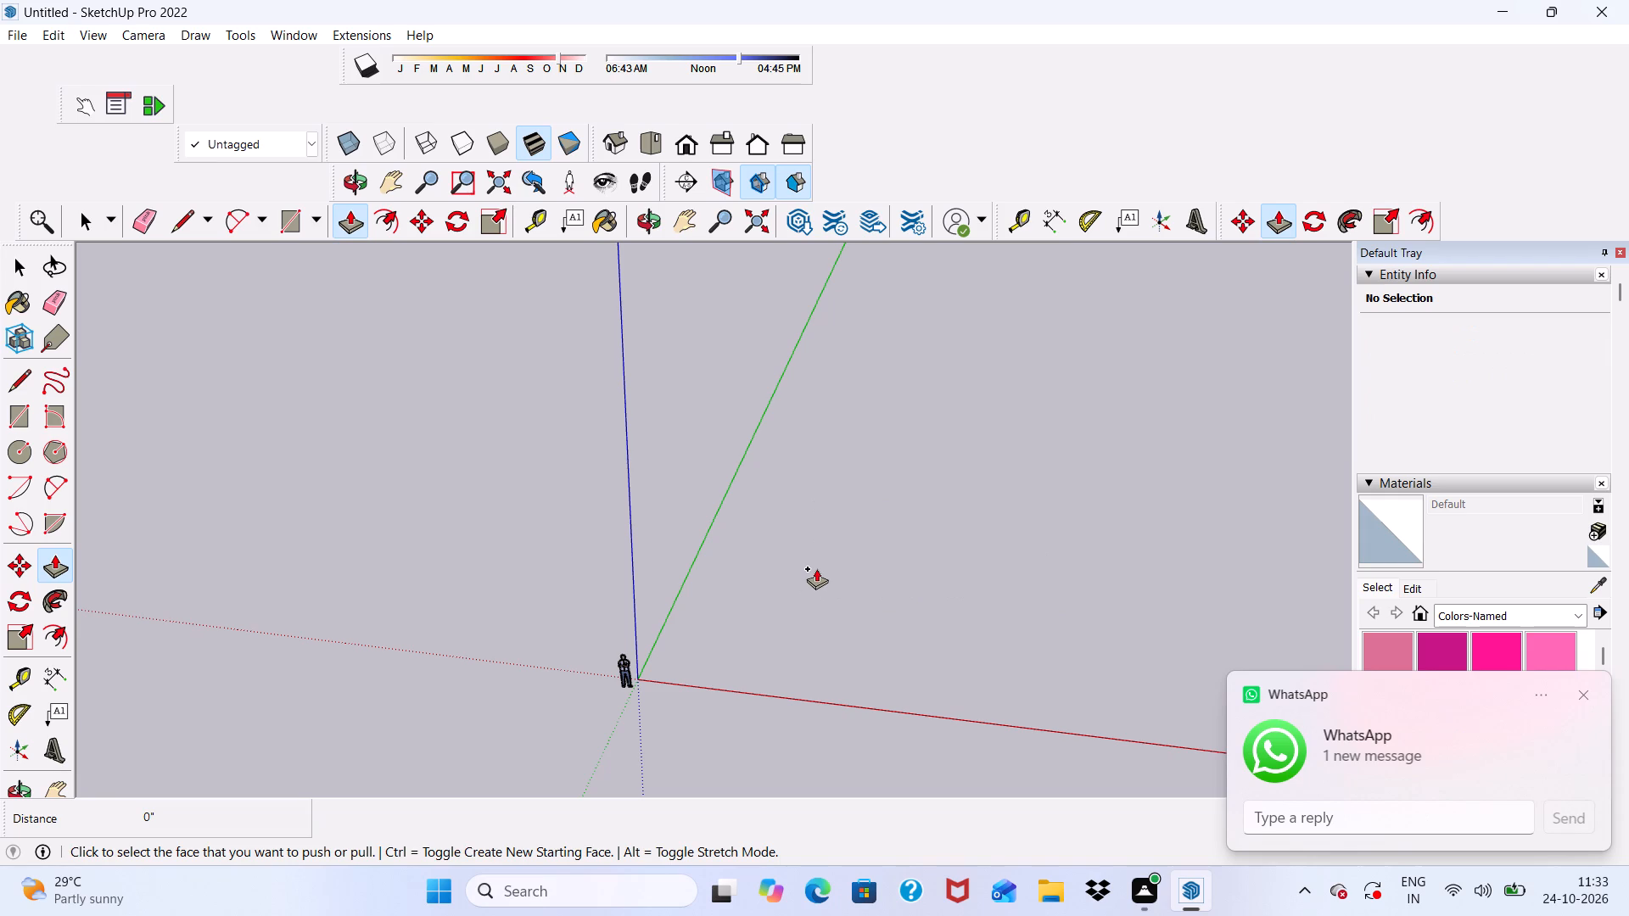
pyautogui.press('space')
# Draw a new 50' by 50' rectangle on the ground plane, starting beside the green axis and extending across the red axis.
pyautogui.scroll(4, 817, 569)
pyautogui.scroll(-4, 819, 569)
pyautogui.moveTo(791, 617); pyautogui.dragTo(790, 379, button='middle')
pyautogui.scroll(11, 822, 498)
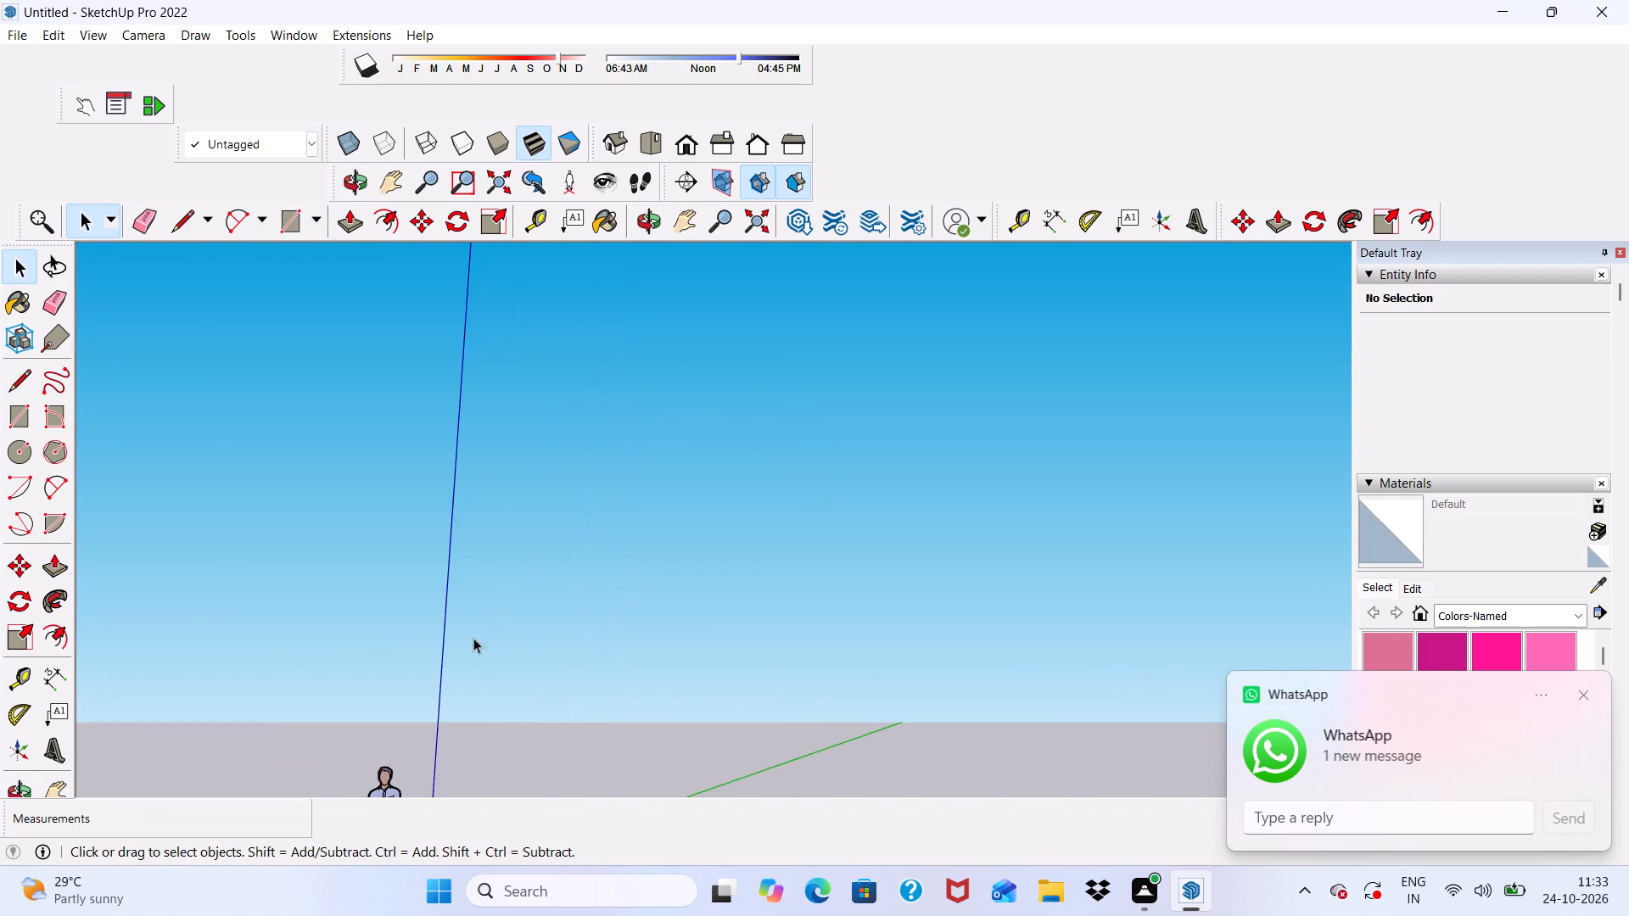
pyautogui.moveTo(383, 672); pyautogui.dragTo(695, 660, button='middle')
pyautogui.scroll(-5, 669, 528)
pyautogui.moveTo(620, 707); pyautogui.dragTo(625, 747, button='middle')
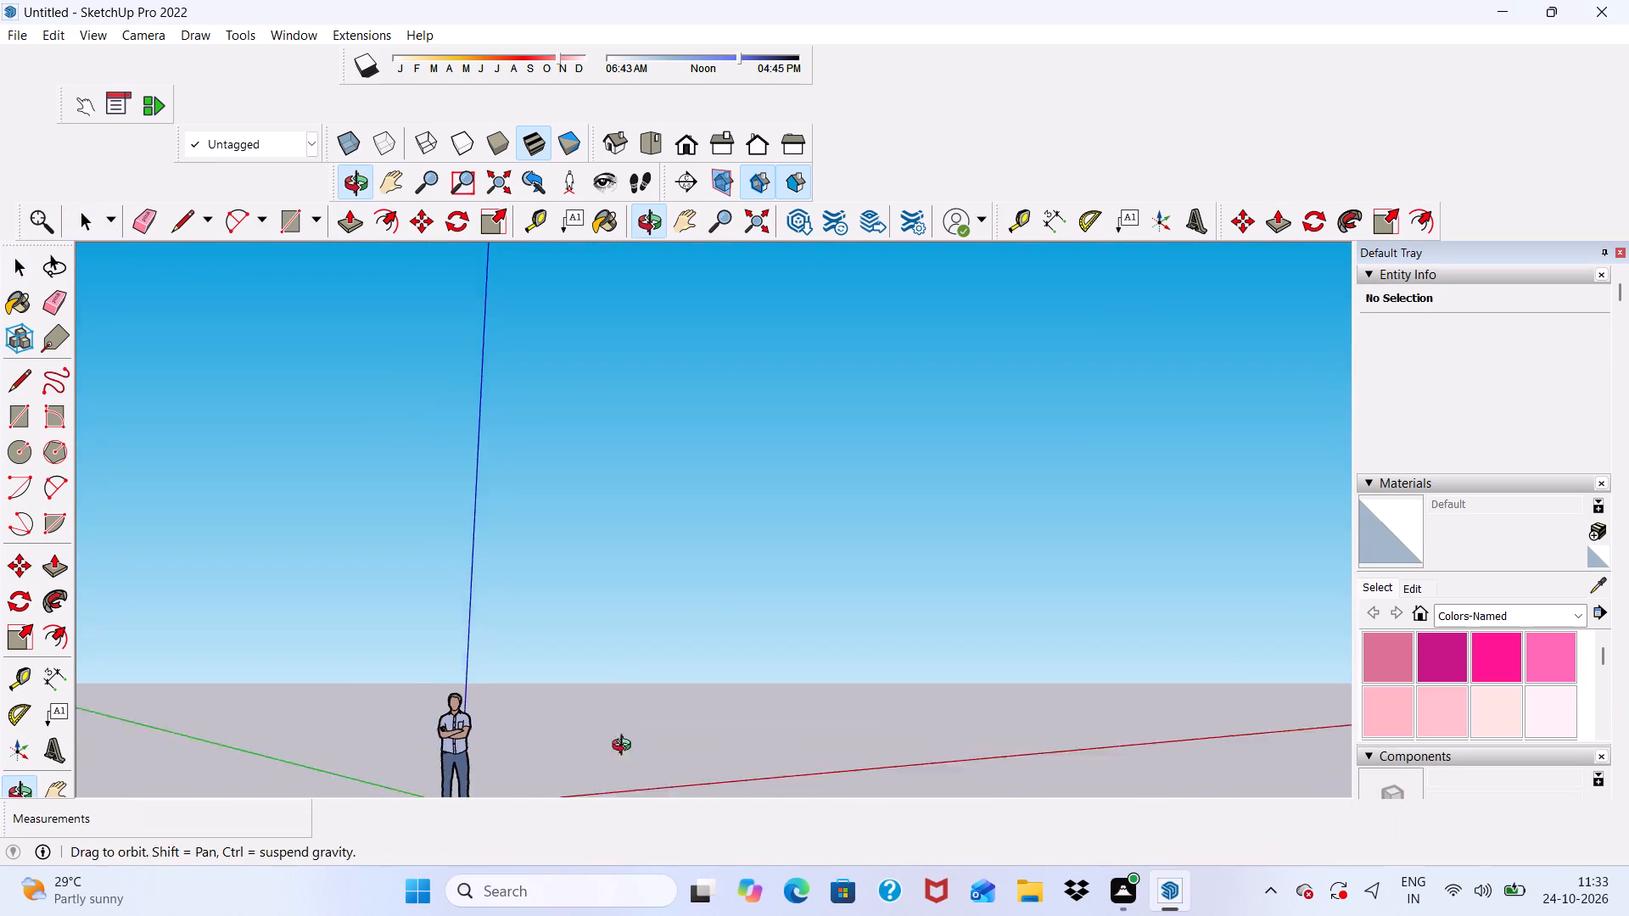
pyautogui.moveTo(625, 747); pyautogui.dragTo(632, 793, button='middle')
pyautogui.scroll(4, 557, 669)
pyautogui.moveTo(555, 667); pyautogui.dragTo(400, 622, button='middle')
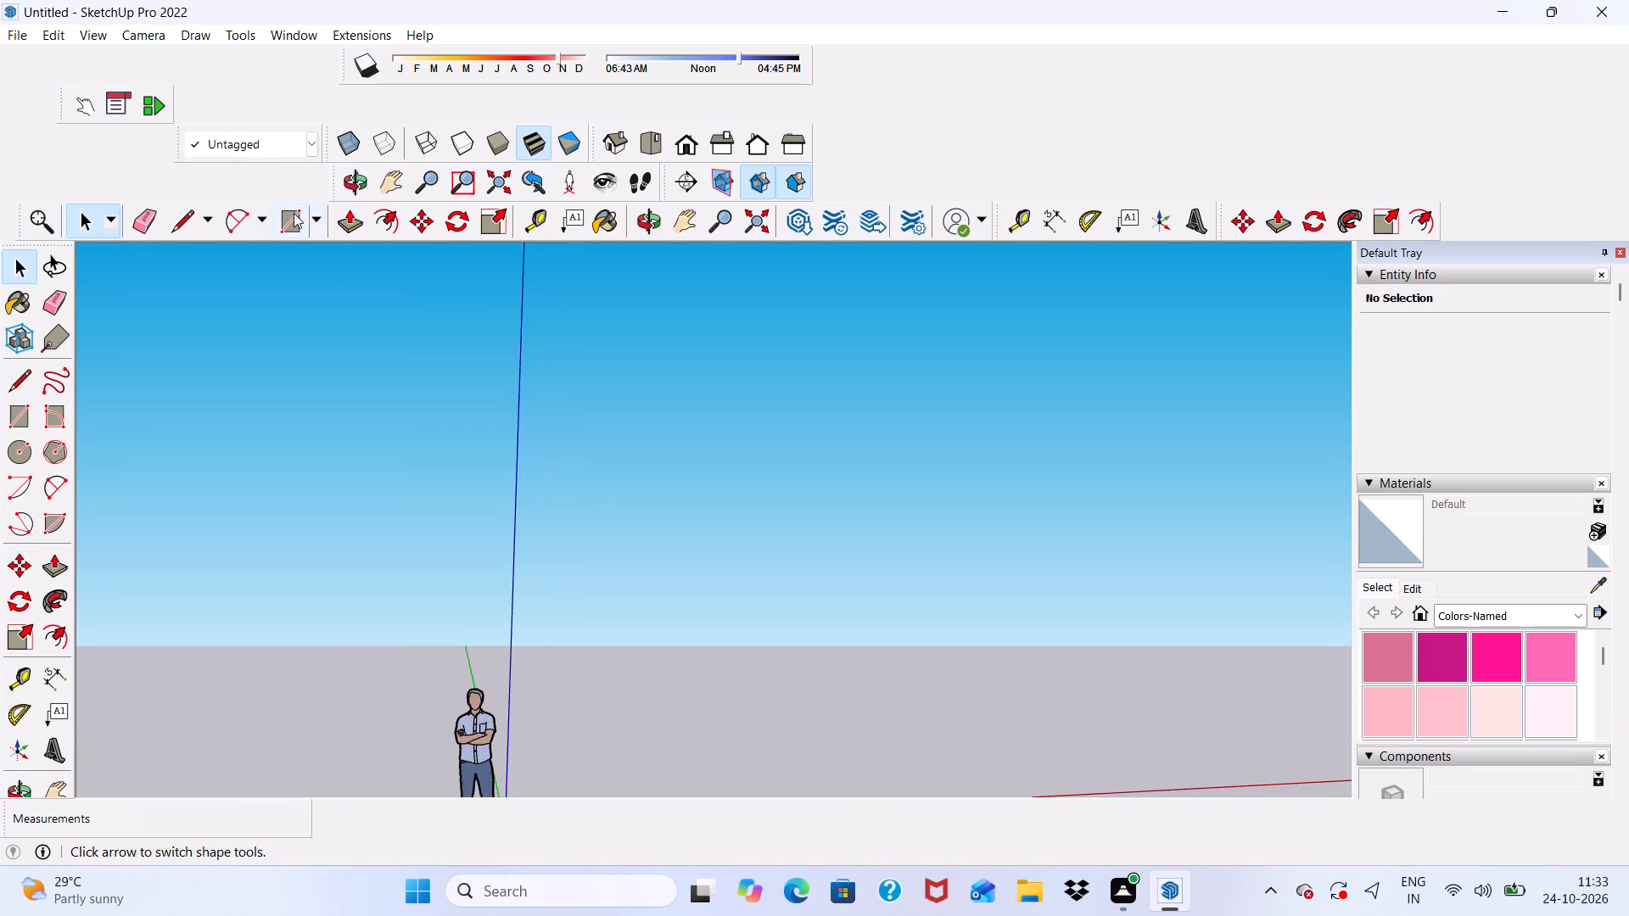
pyautogui.click(292, 215)
pyautogui.scroll(-4, 616, 667)
pyautogui.middleClick(716, 673)
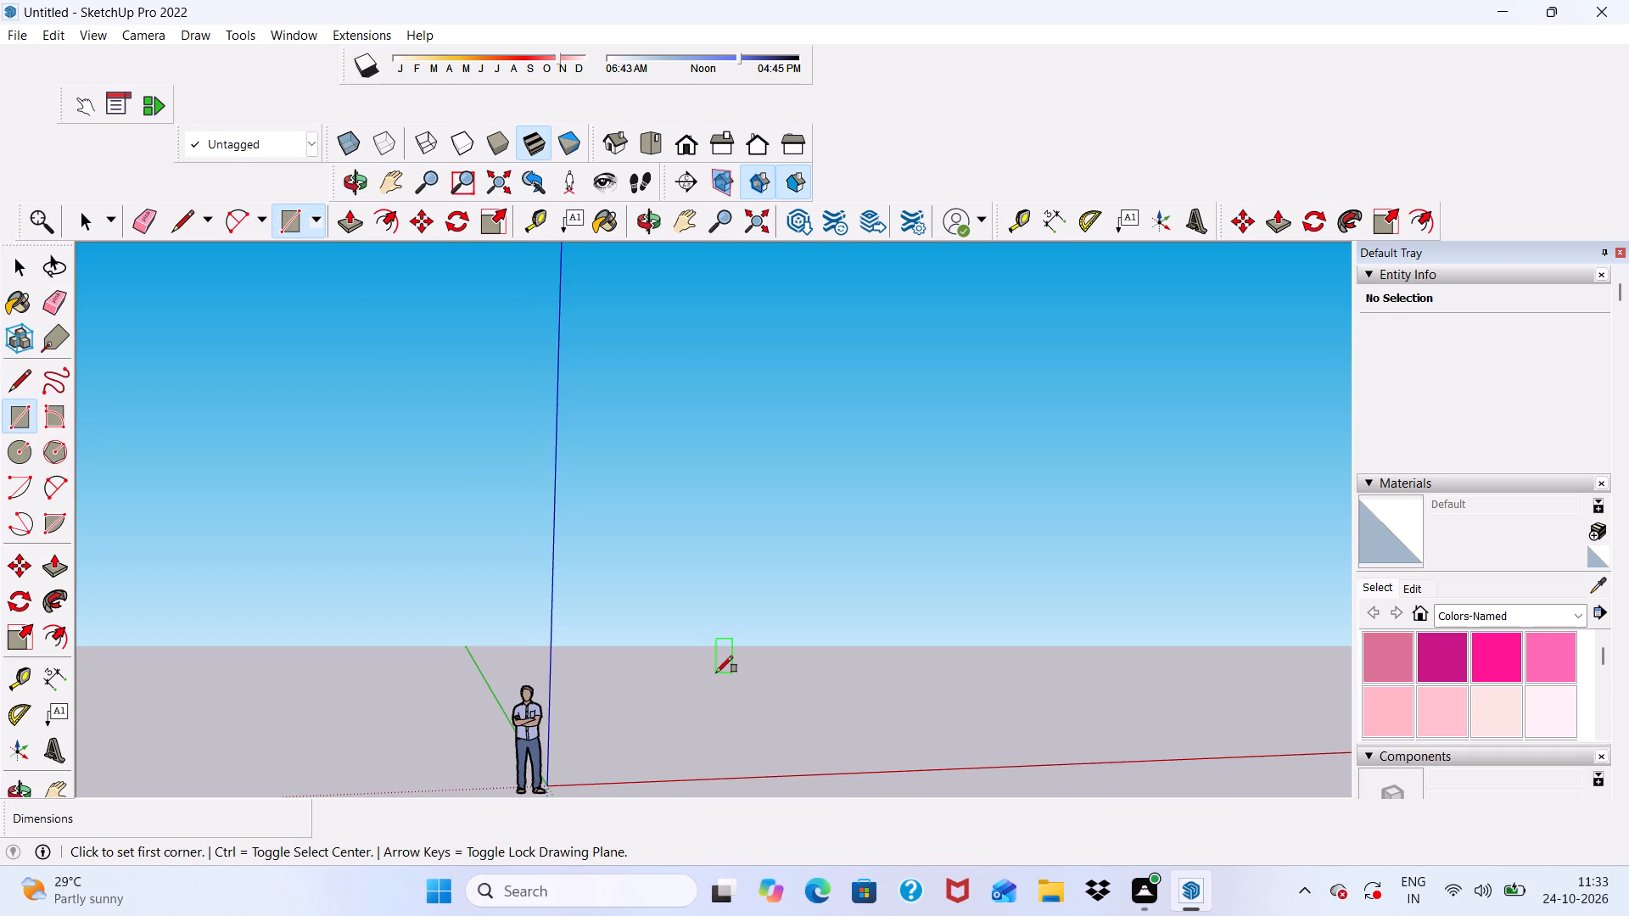
pyautogui.scroll(5, 698, 618)
pyautogui.scroll(-6, 677, 608)
pyautogui.moveTo(708, 654); pyautogui.dragTo(642, 690, button='middle')
pyautogui.scroll(5, 675, 669)
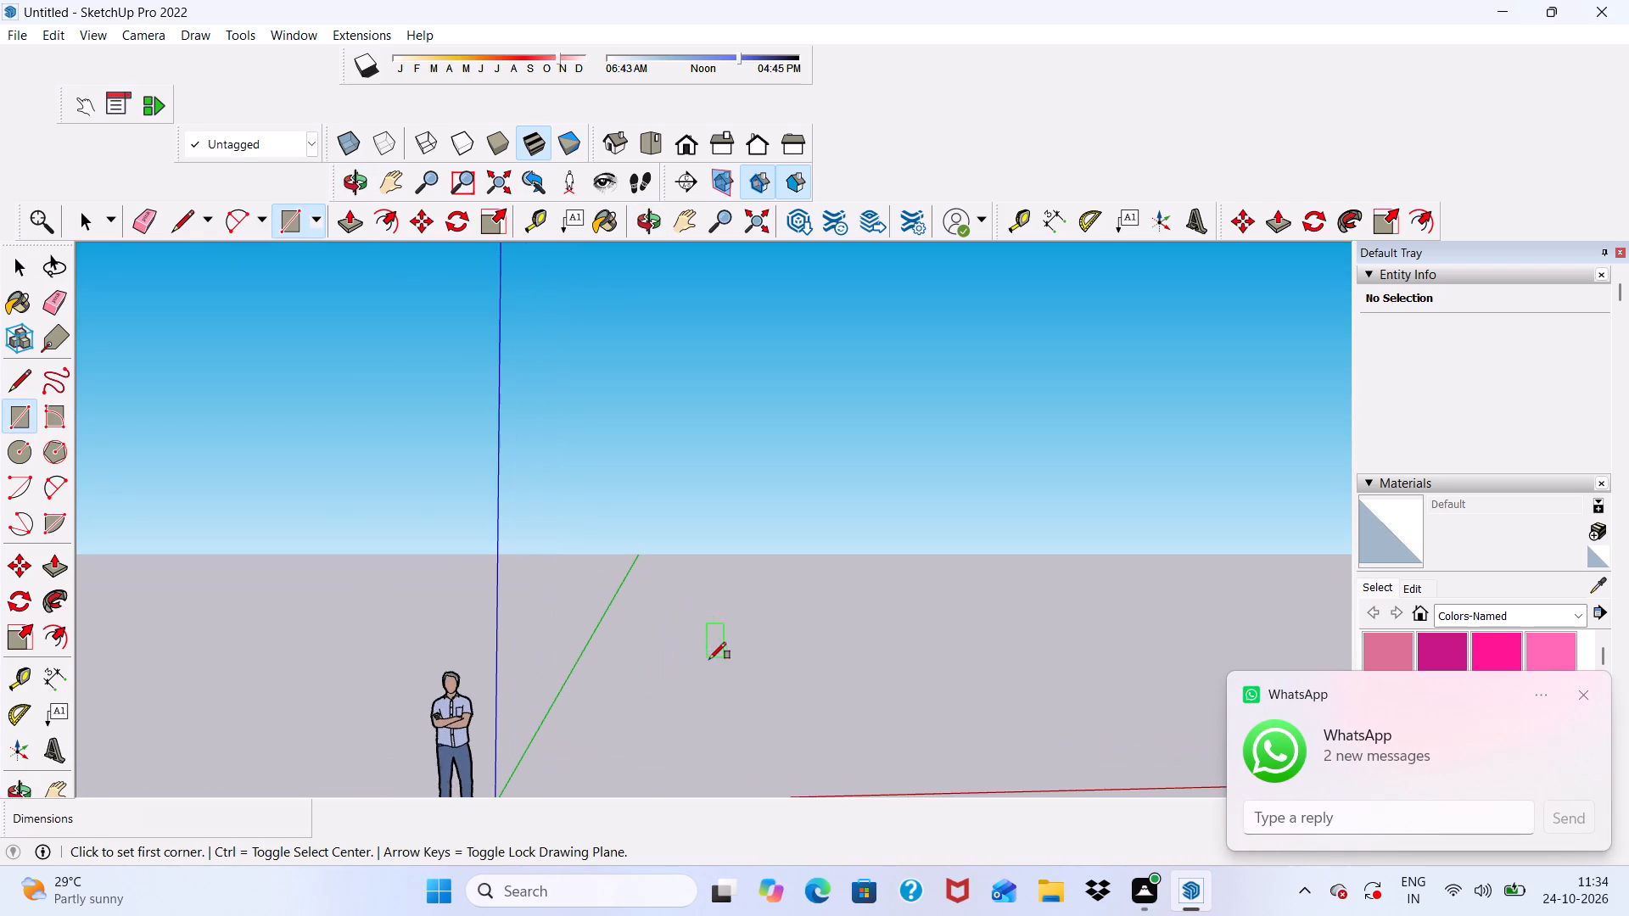
pyautogui.scroll(5, 710, 660)
pyautogui.moveTo(653, 635); pyautogui.dragTo(764, 696, button='middle')
pyautogui.scroll(1, 653, 635)
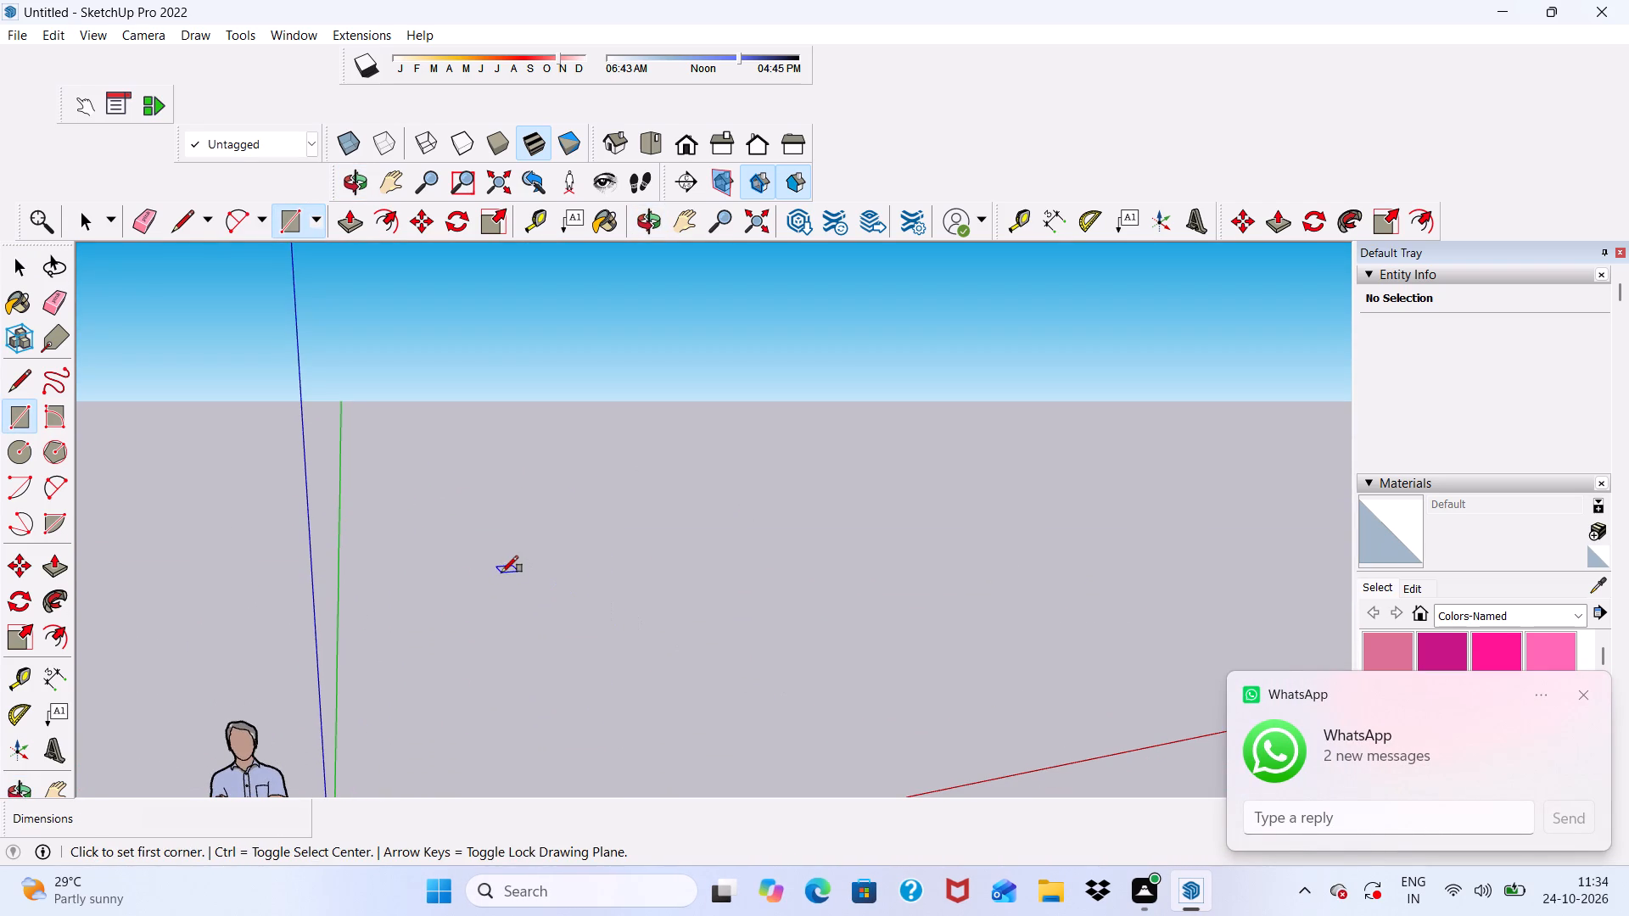
pyautogui.click(501, 572)
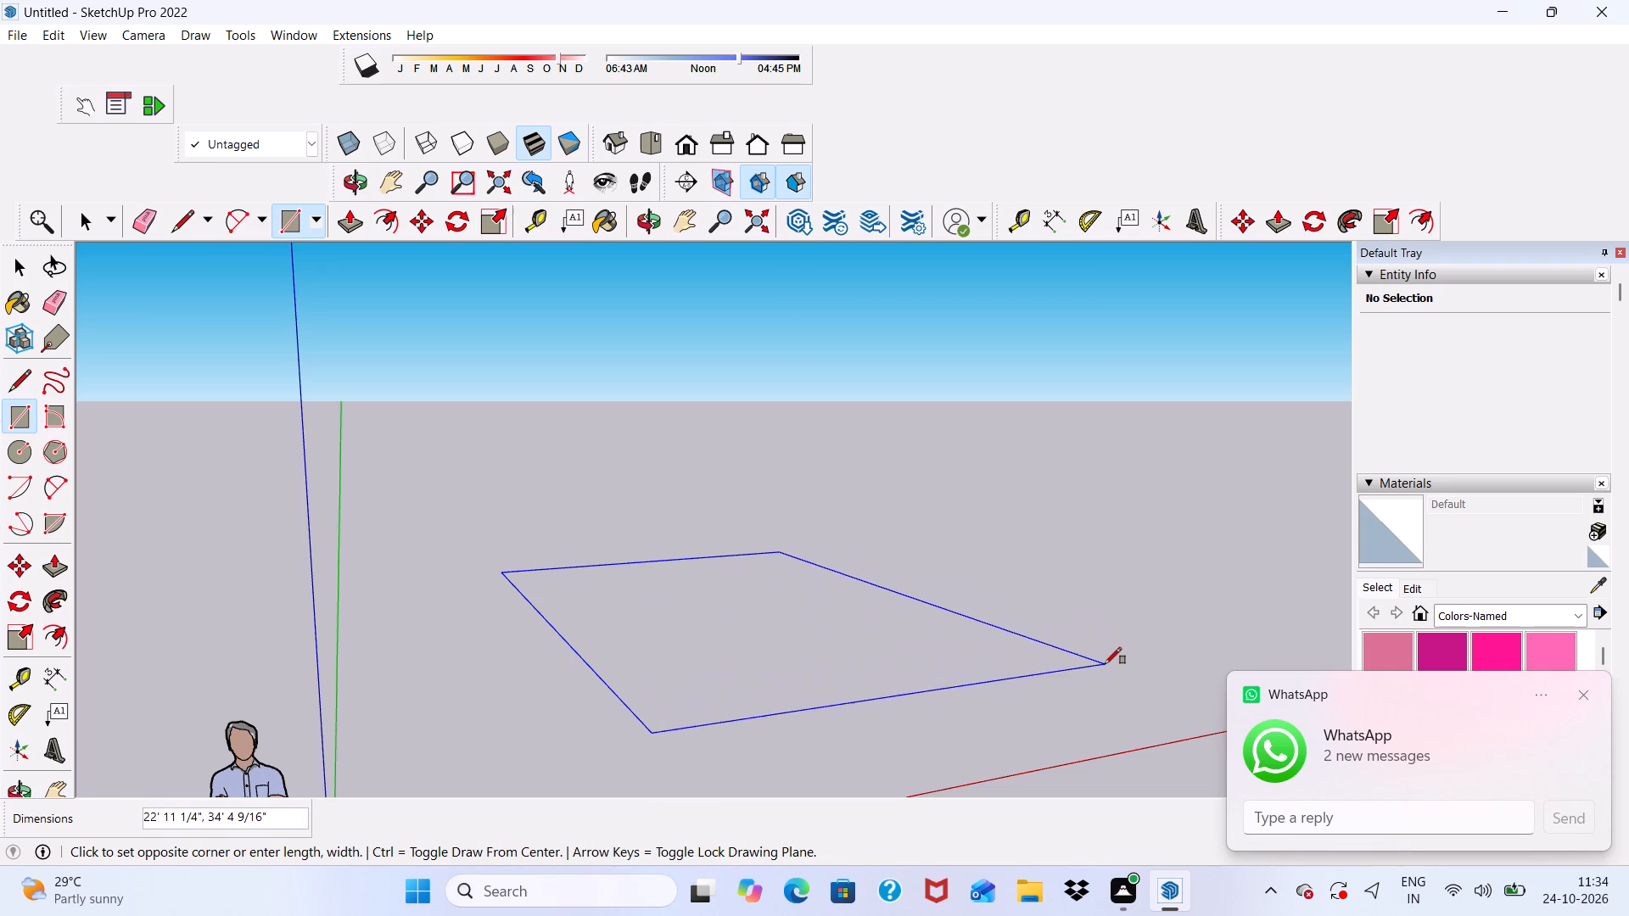
pyautogui.write("50',")
pyautogui.write("50'")
pyautogui.press('Return')
pyautogui.press('space')
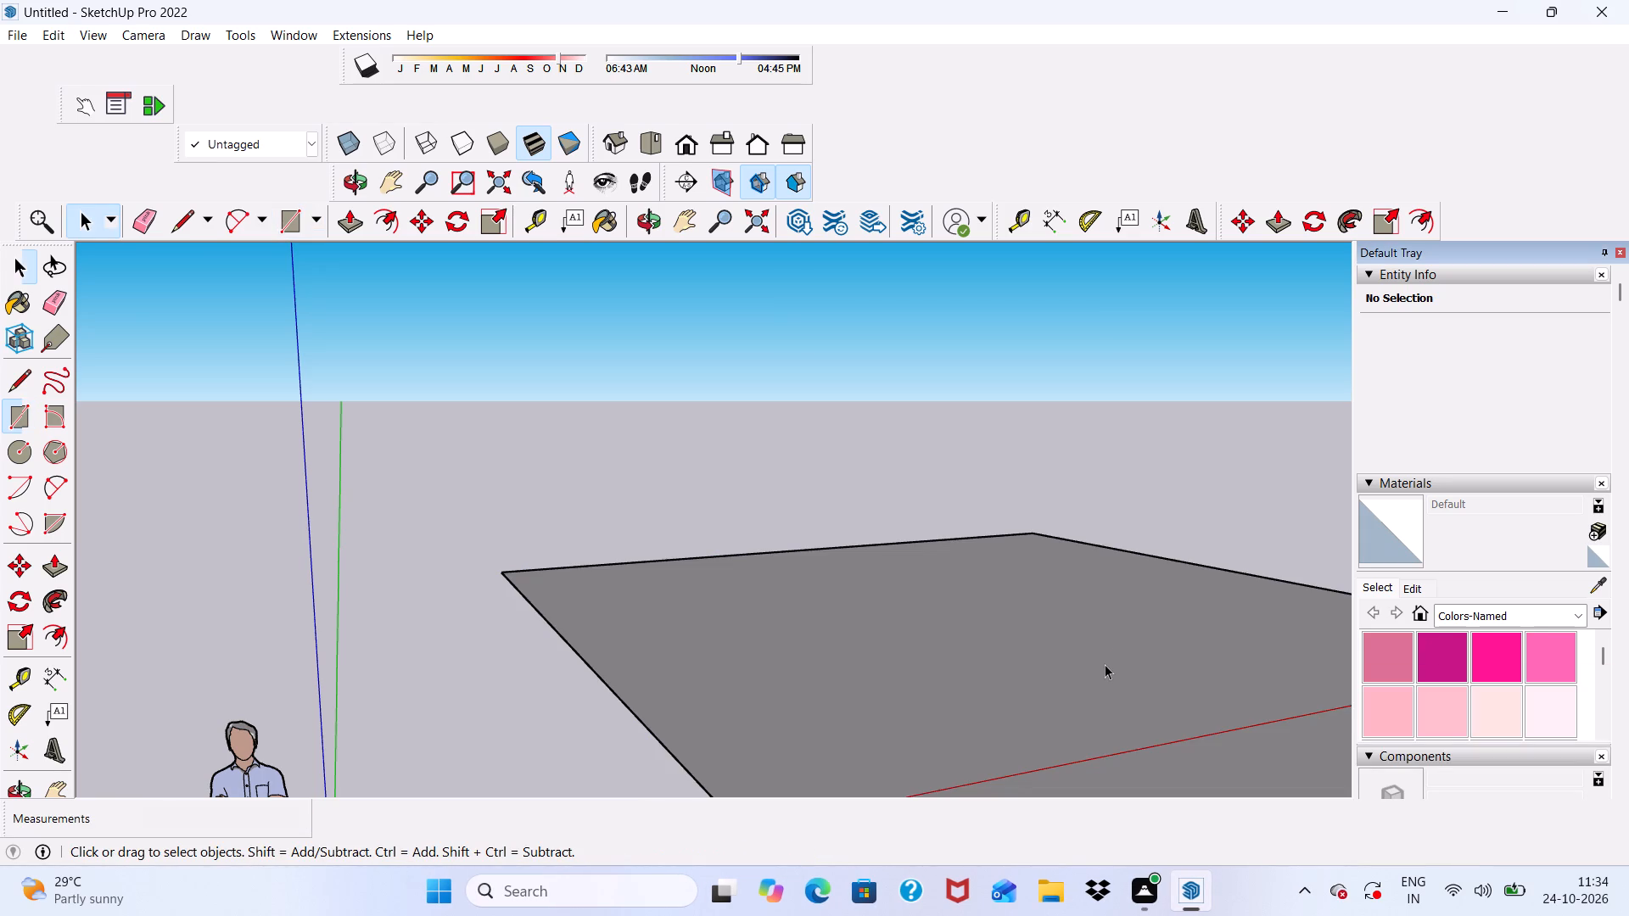
# Move the square face with its edges about 13' 10" across the ground so it clears the red axis.
pyautogui.scroll(1, 1105, 664)
pyautogui.scroll(-11, 691, 633)
pyautogui.scroll(8, 589, 606)
pyautogui.scroll(-4, 397, 613)
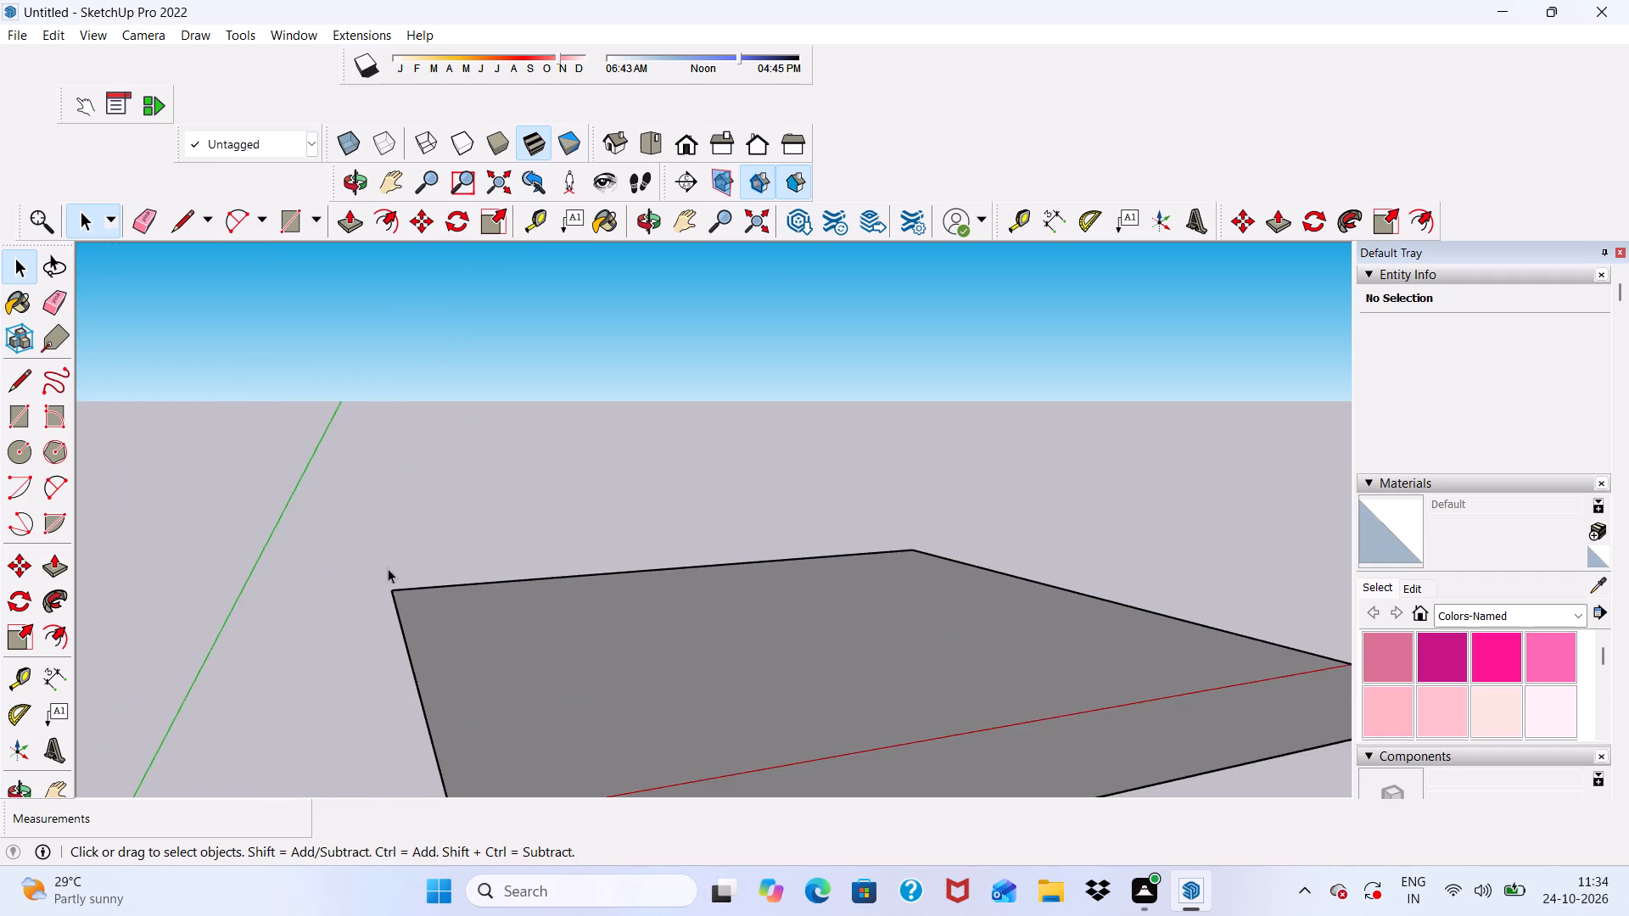
pyautogui.scroll(-2, 388, 568)
pyautogui.scroll(1, 547, 673)
pyautogui.moveTo(548, 673); pyautogui.dragTo(361, 690, button='middle')
pyautogui.doubleClick(363, 663)
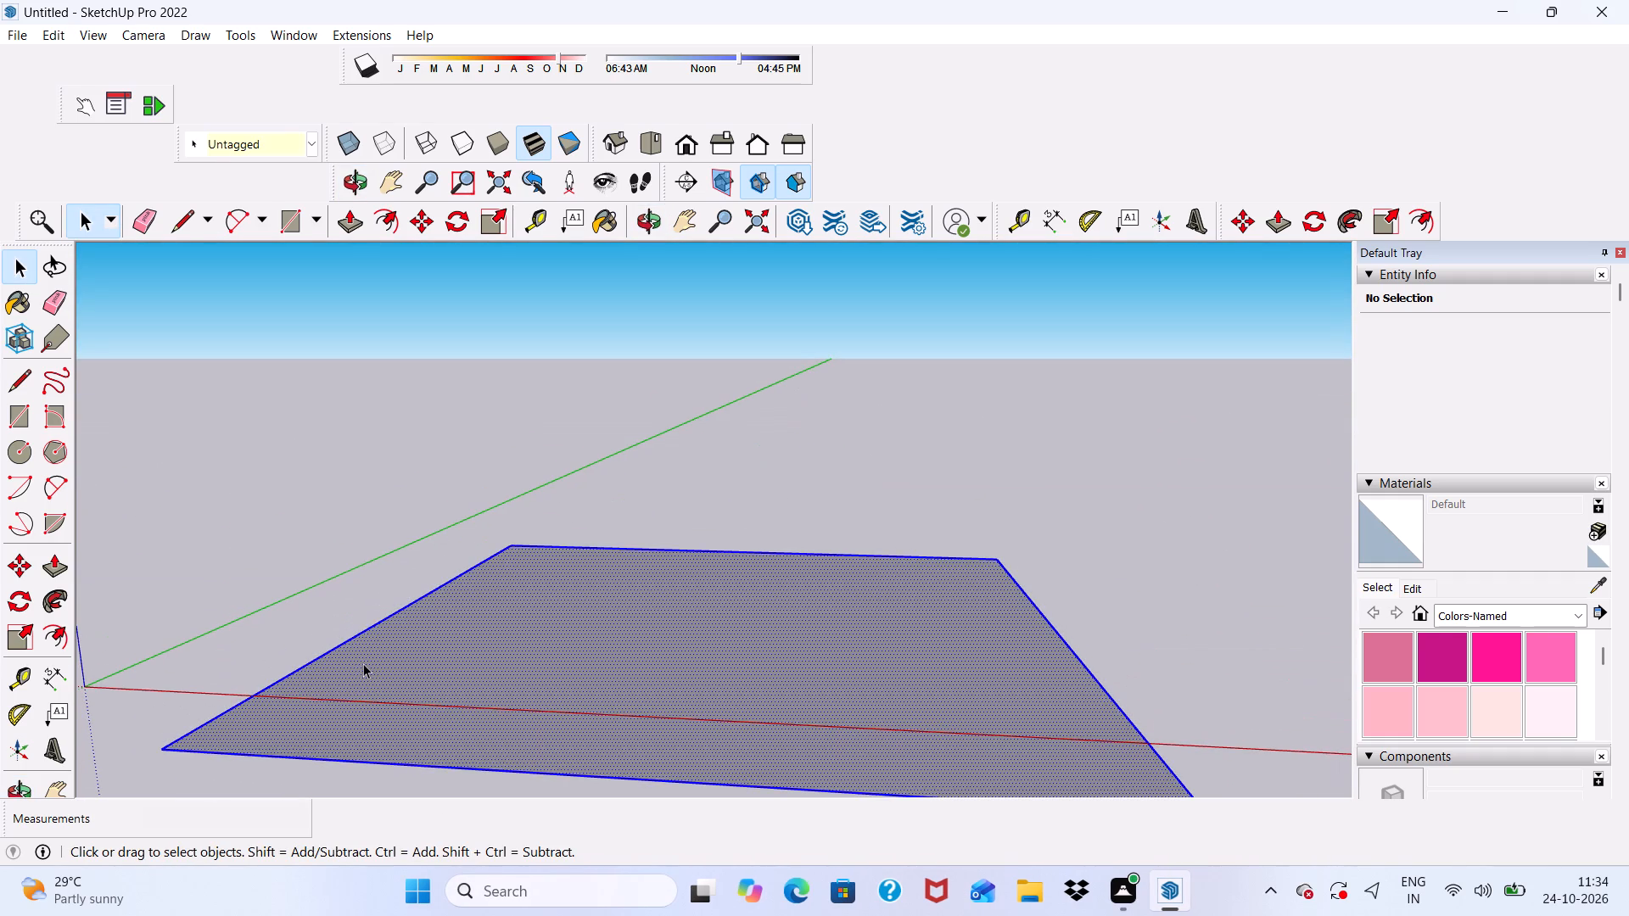
pyautogui.click(417, 217)
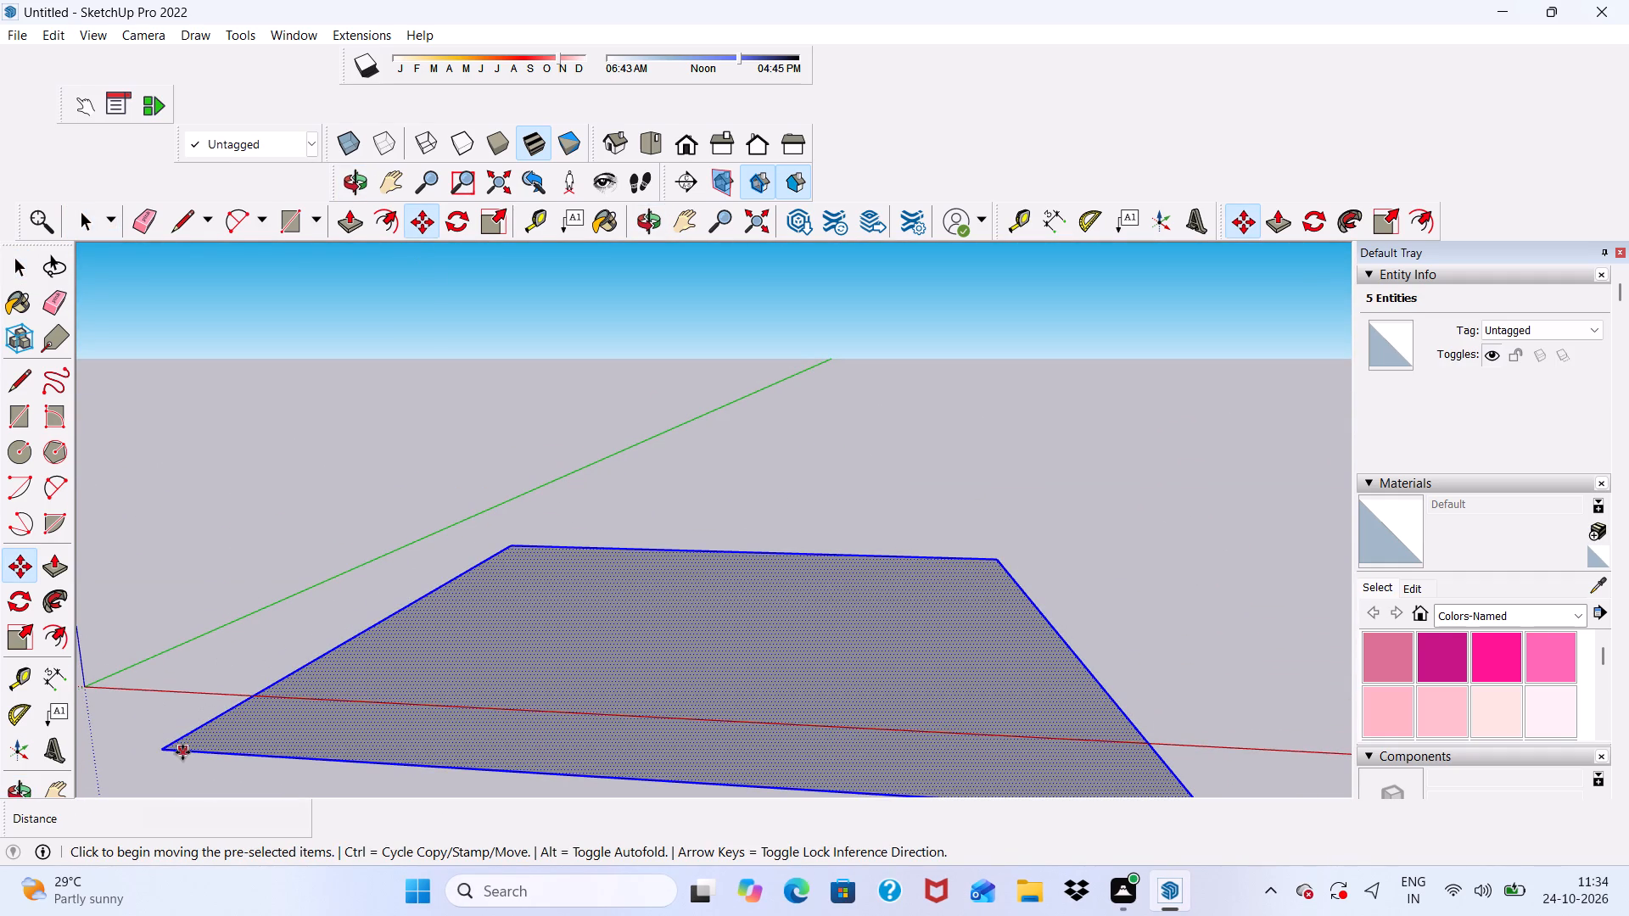
pyautogui.click(182, 753)
pyautogui.click(382, 665)
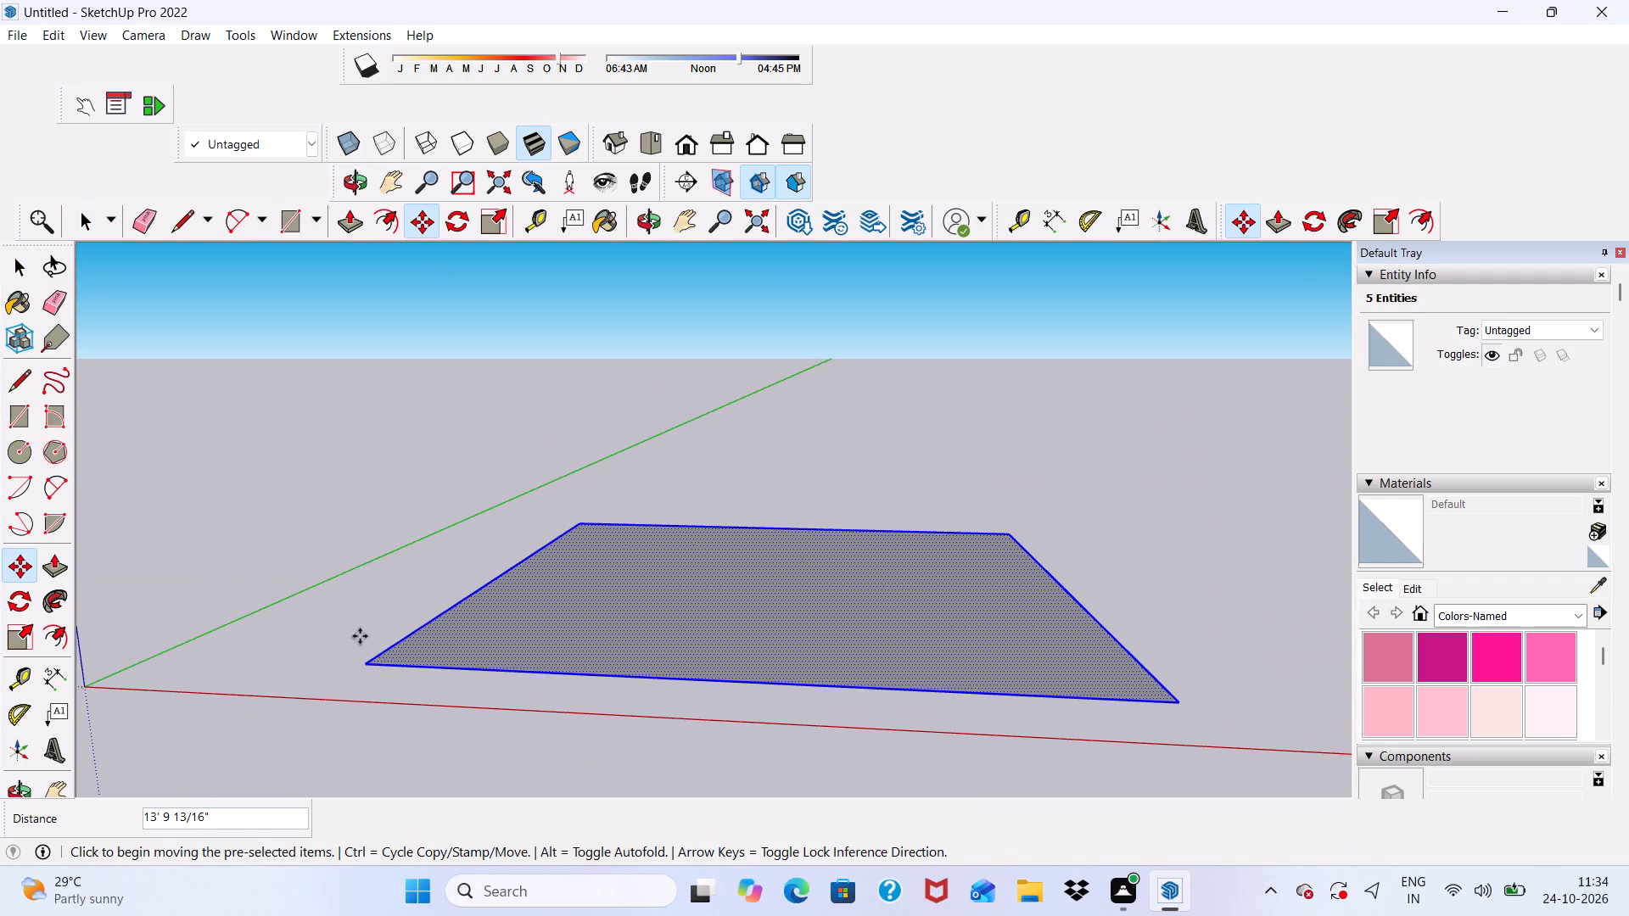
pyautogui.press('space')
pyautogui.click(340, 638)
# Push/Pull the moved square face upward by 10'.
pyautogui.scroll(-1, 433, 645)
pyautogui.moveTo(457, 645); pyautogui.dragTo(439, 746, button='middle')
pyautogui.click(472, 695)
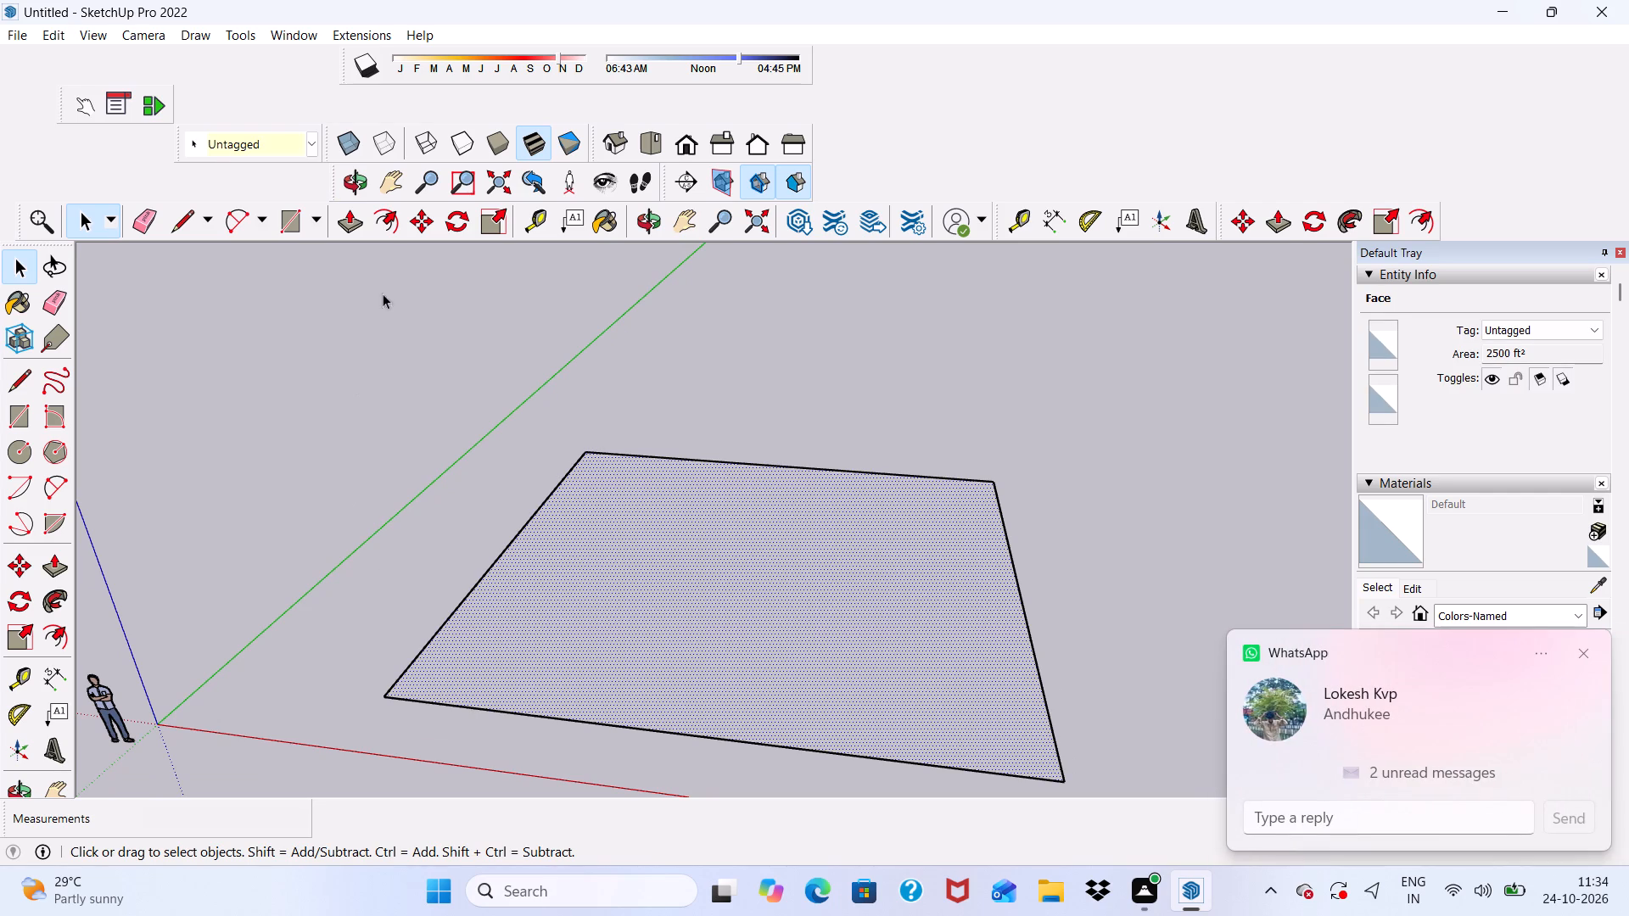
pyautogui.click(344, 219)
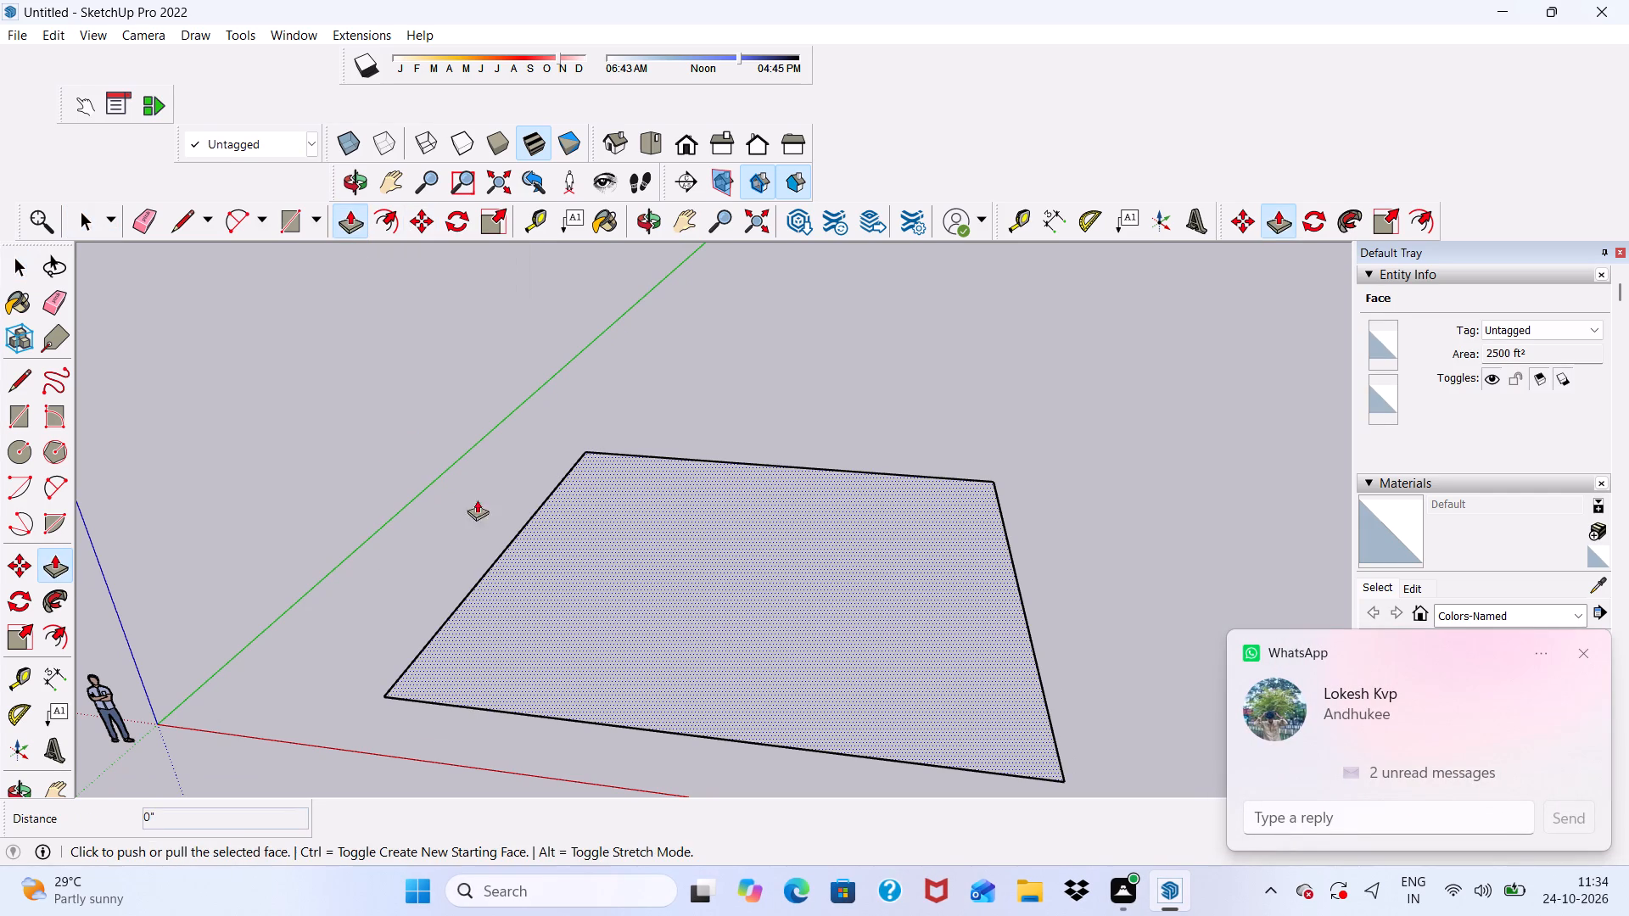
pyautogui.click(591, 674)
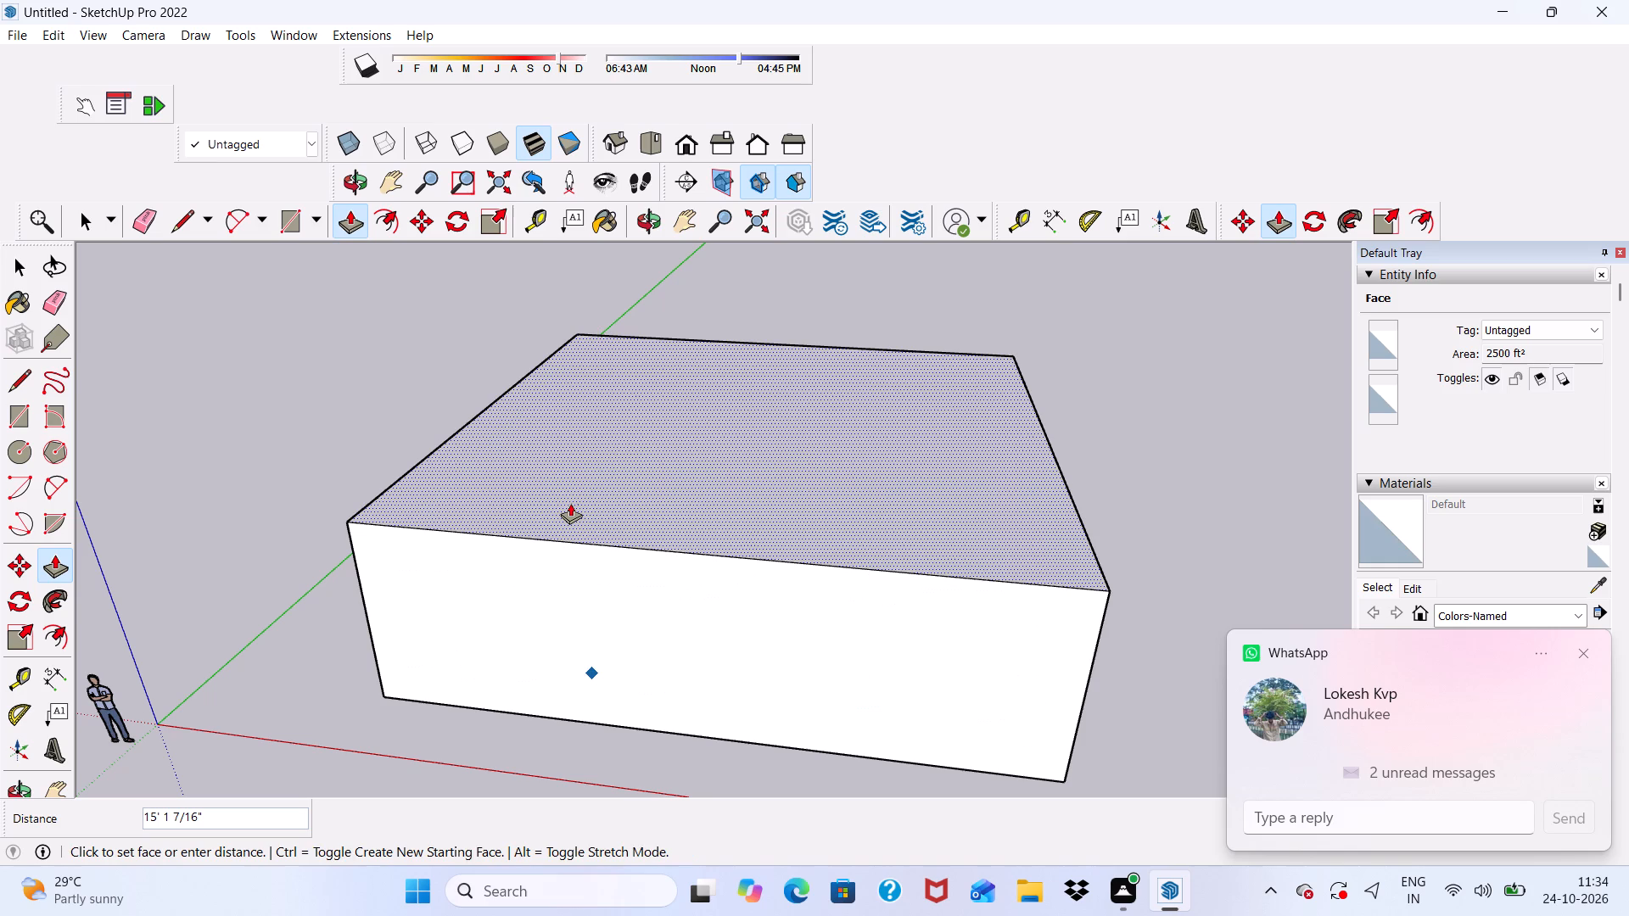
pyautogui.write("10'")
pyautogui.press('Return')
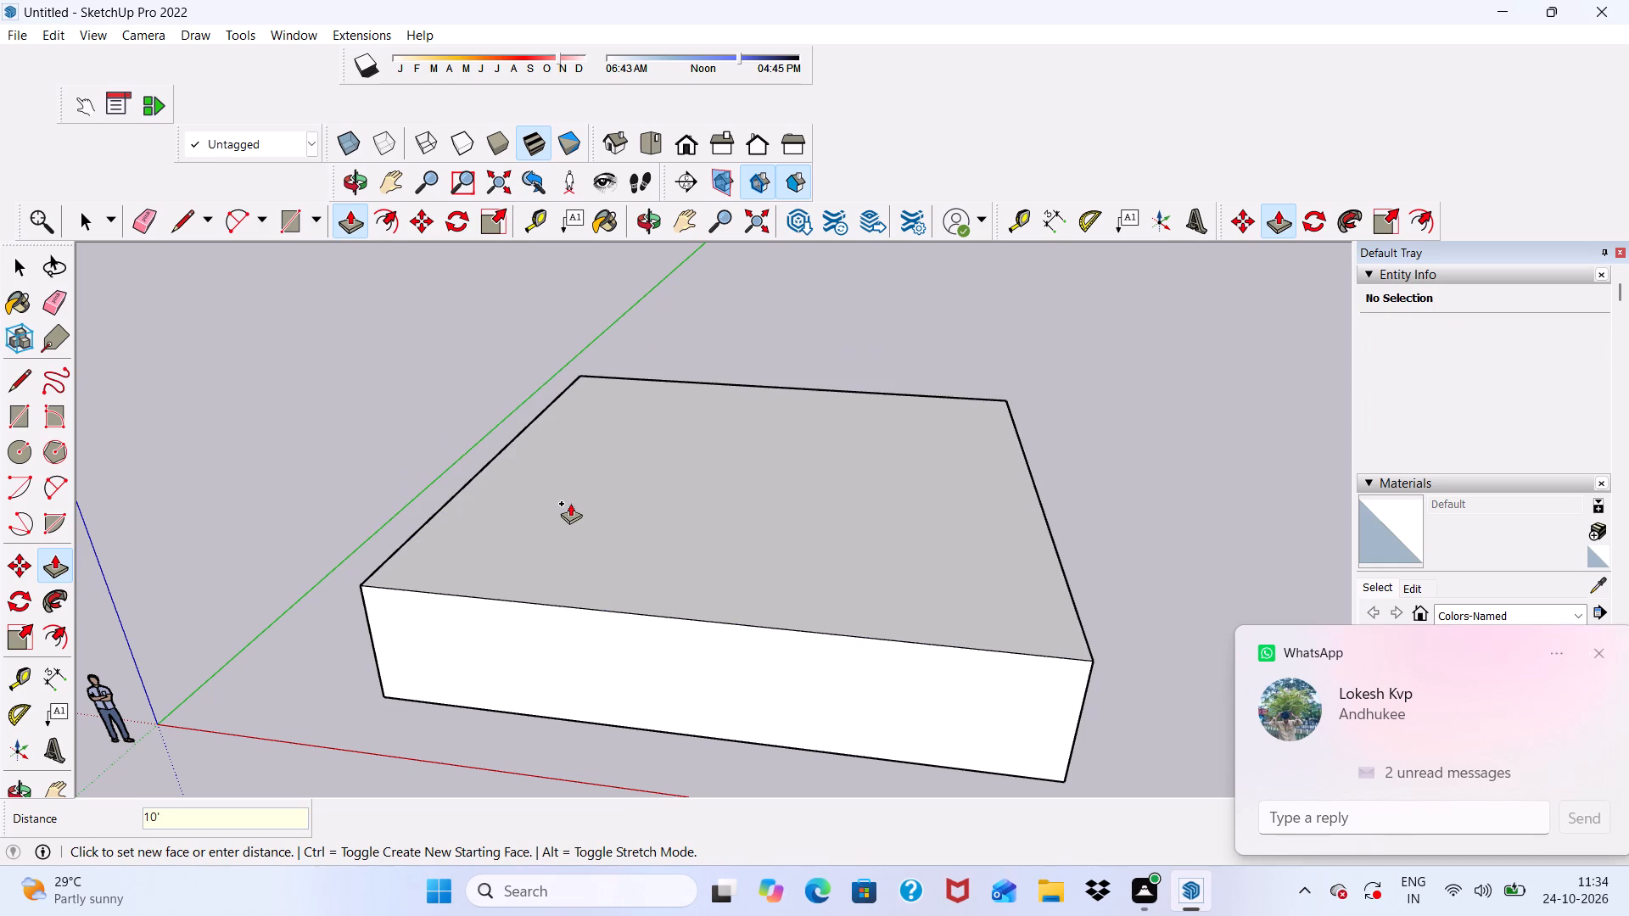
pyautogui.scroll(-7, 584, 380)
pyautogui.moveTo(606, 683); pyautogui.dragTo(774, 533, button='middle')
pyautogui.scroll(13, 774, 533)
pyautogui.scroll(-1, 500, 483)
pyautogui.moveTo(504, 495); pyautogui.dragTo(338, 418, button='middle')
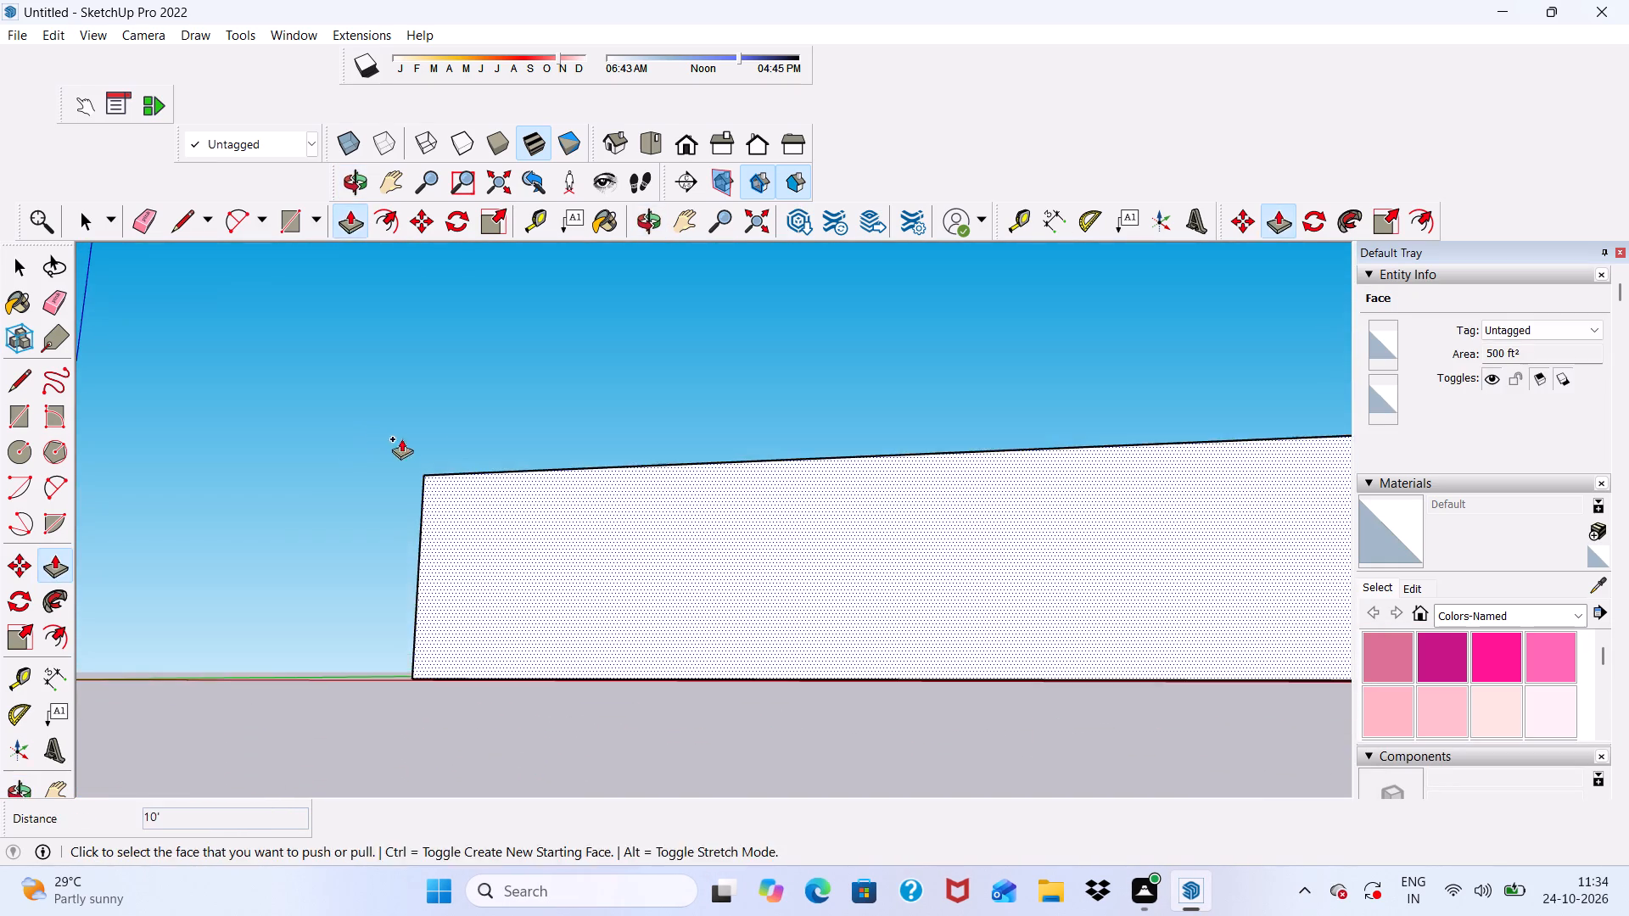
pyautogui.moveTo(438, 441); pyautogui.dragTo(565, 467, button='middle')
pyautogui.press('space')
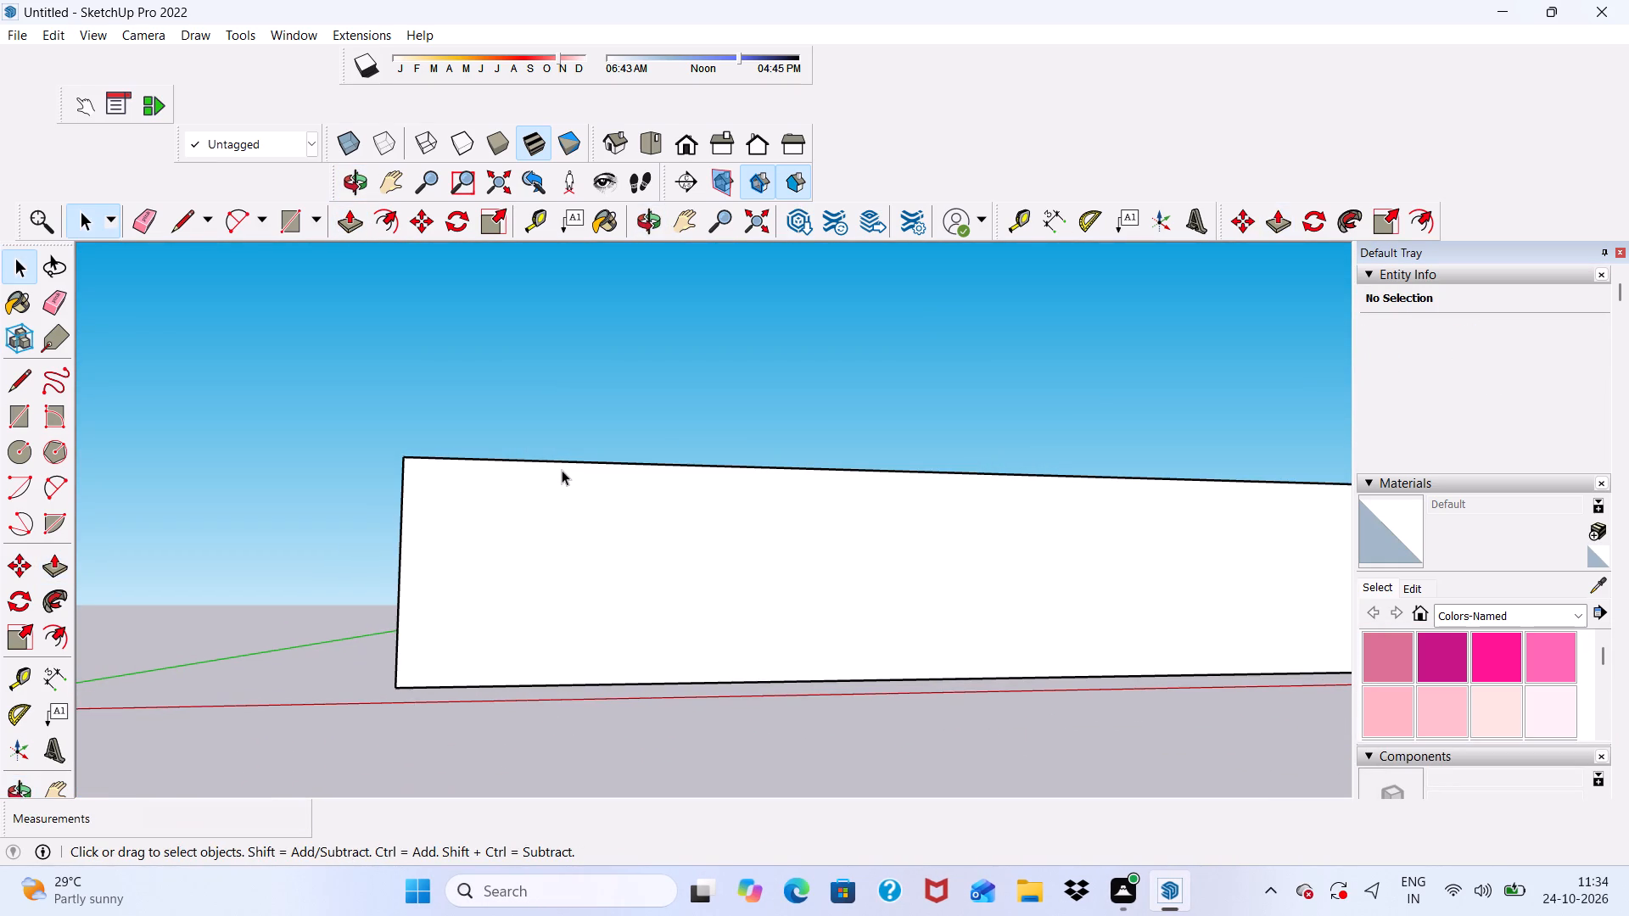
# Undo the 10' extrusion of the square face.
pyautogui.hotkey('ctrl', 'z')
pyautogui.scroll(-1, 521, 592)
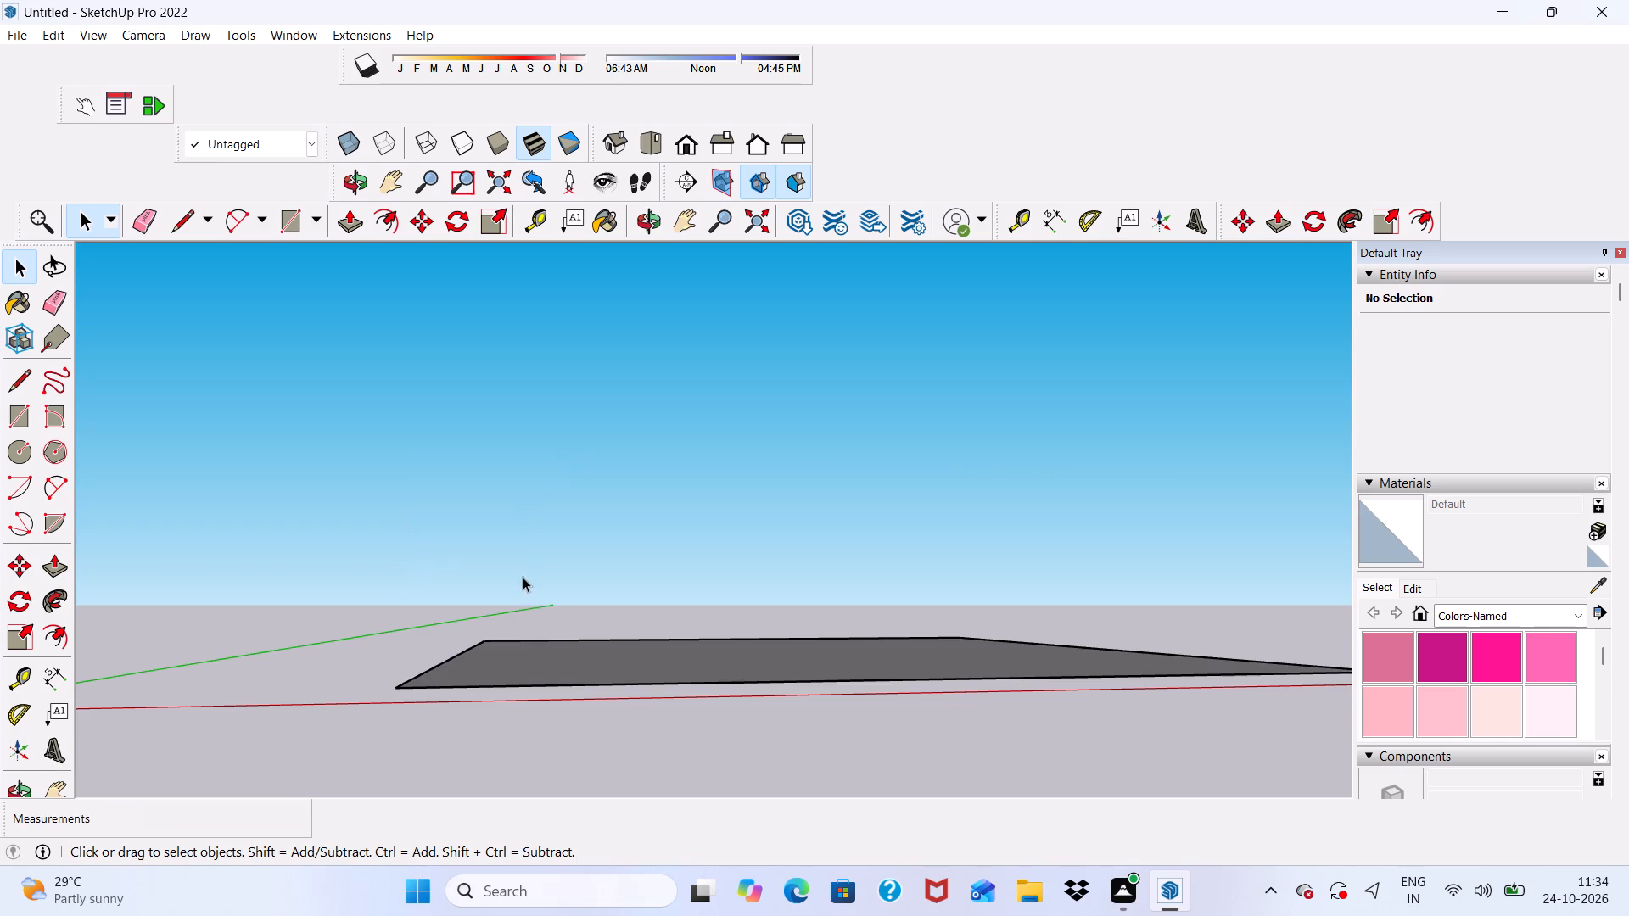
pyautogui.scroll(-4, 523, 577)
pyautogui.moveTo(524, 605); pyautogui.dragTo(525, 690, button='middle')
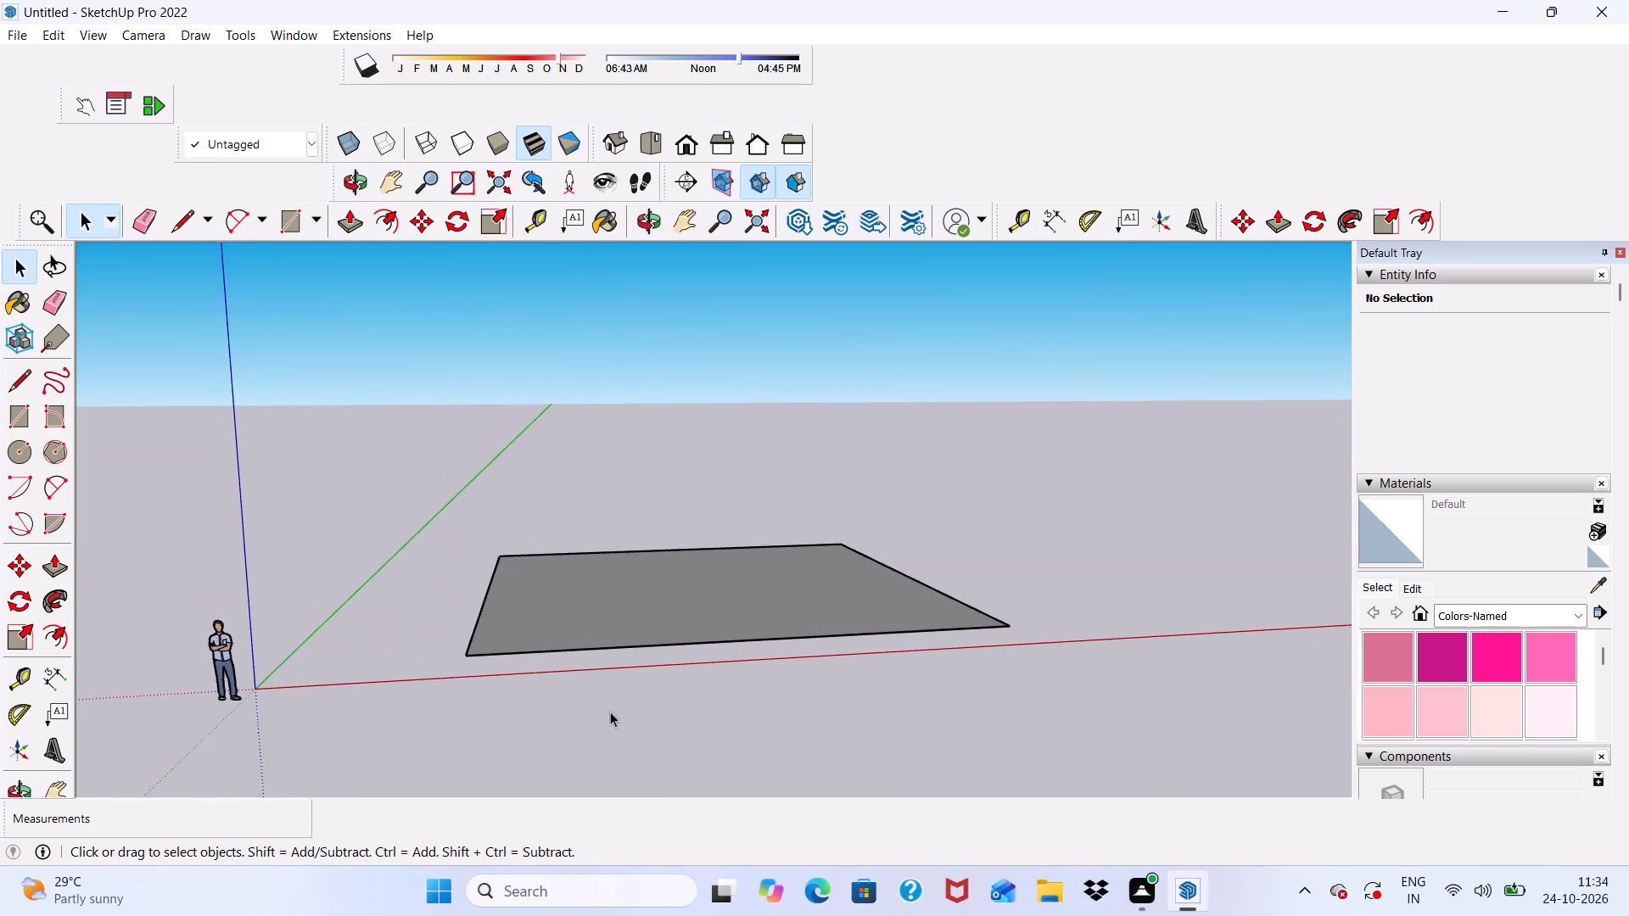
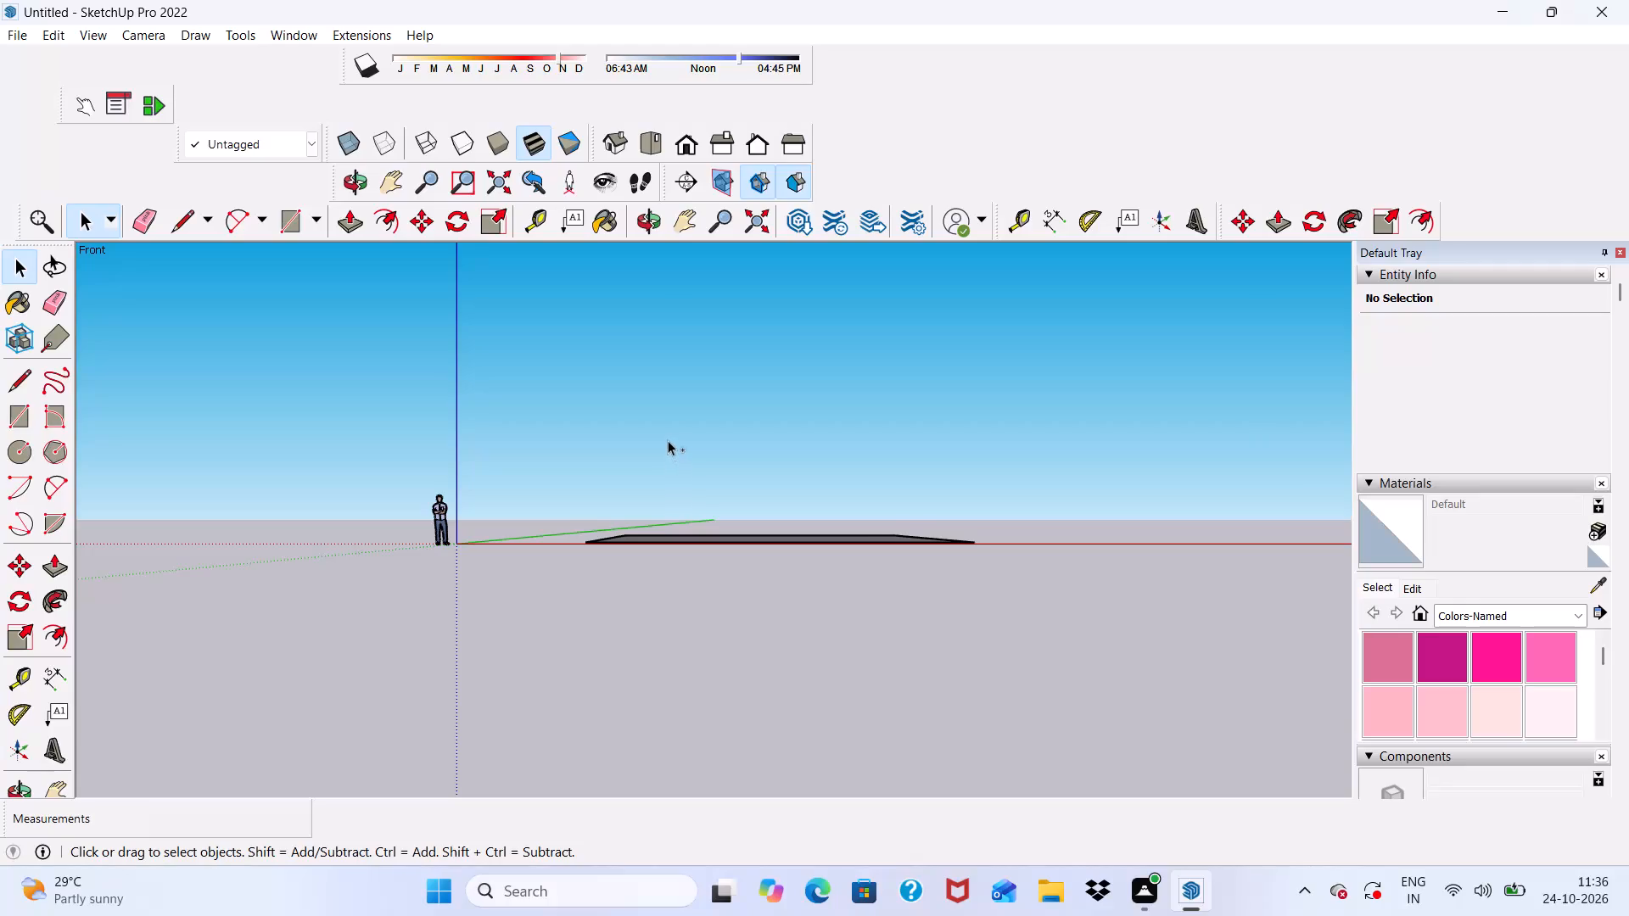
# Undo the move and the drawing of the existing square face.
pyautogui.hotkey('ctrl', 'z')
pyautogui.hotkey('ctrl', 'z')
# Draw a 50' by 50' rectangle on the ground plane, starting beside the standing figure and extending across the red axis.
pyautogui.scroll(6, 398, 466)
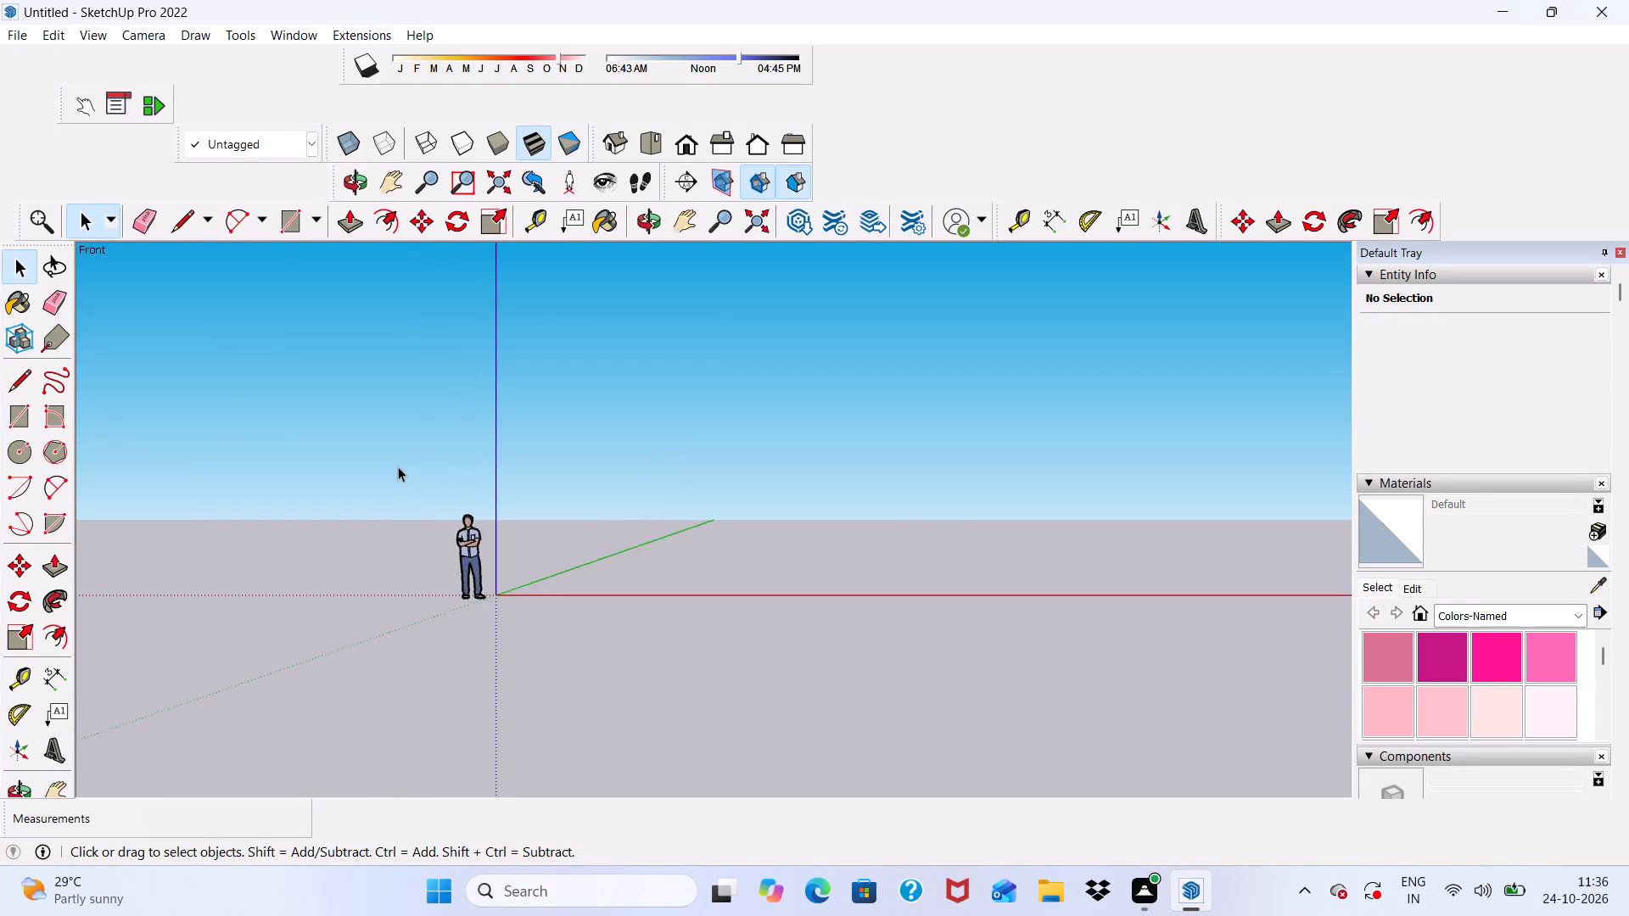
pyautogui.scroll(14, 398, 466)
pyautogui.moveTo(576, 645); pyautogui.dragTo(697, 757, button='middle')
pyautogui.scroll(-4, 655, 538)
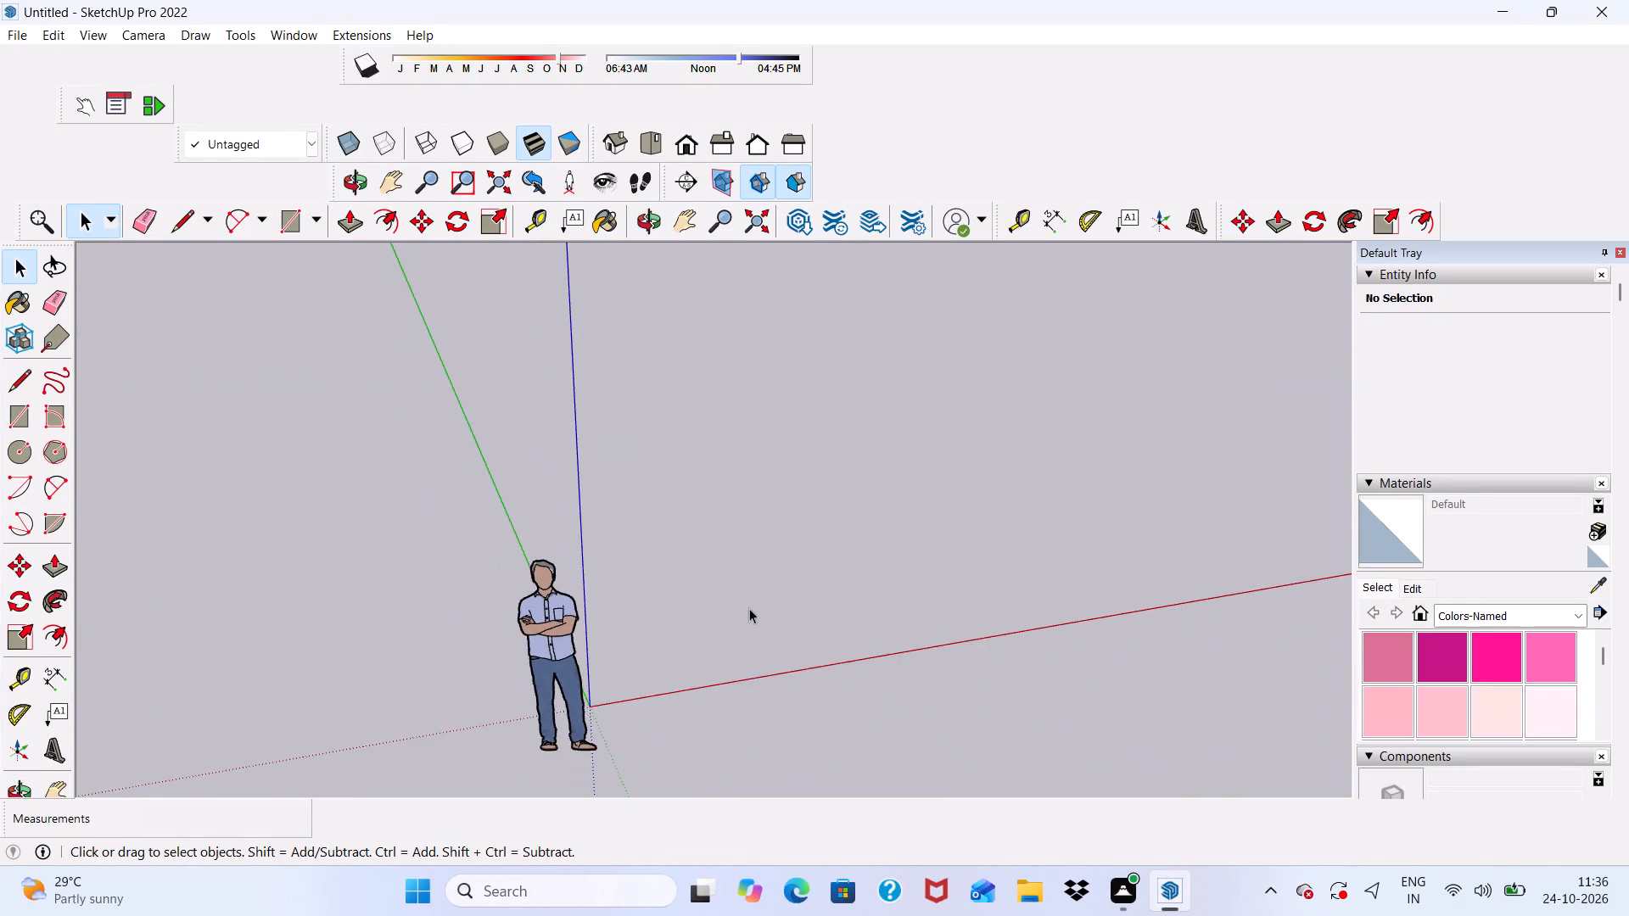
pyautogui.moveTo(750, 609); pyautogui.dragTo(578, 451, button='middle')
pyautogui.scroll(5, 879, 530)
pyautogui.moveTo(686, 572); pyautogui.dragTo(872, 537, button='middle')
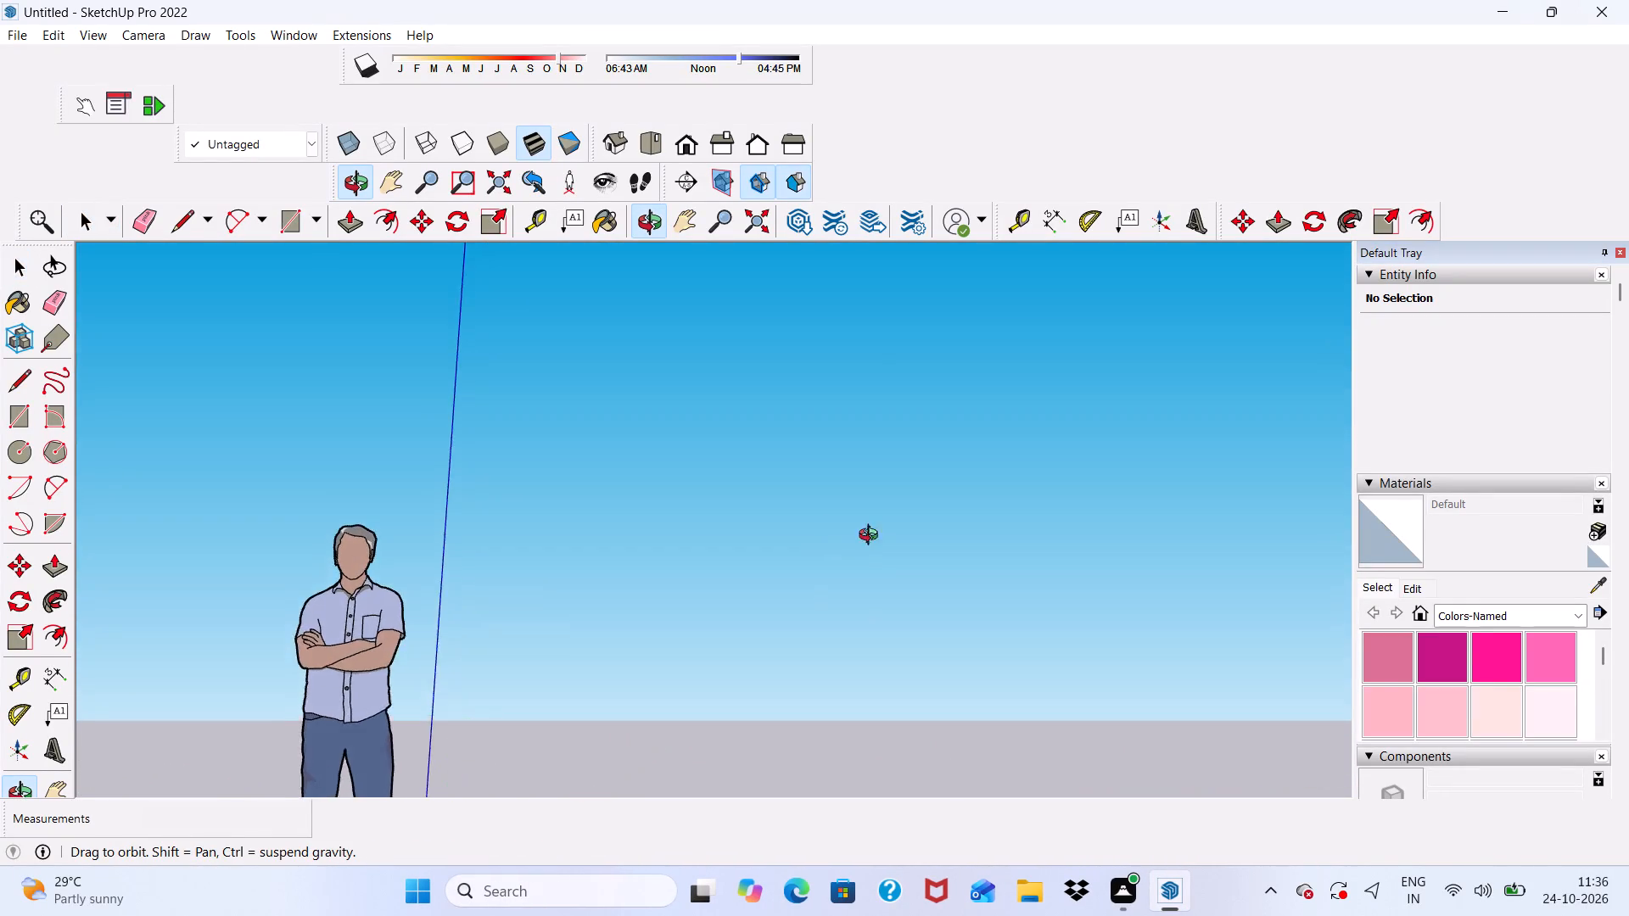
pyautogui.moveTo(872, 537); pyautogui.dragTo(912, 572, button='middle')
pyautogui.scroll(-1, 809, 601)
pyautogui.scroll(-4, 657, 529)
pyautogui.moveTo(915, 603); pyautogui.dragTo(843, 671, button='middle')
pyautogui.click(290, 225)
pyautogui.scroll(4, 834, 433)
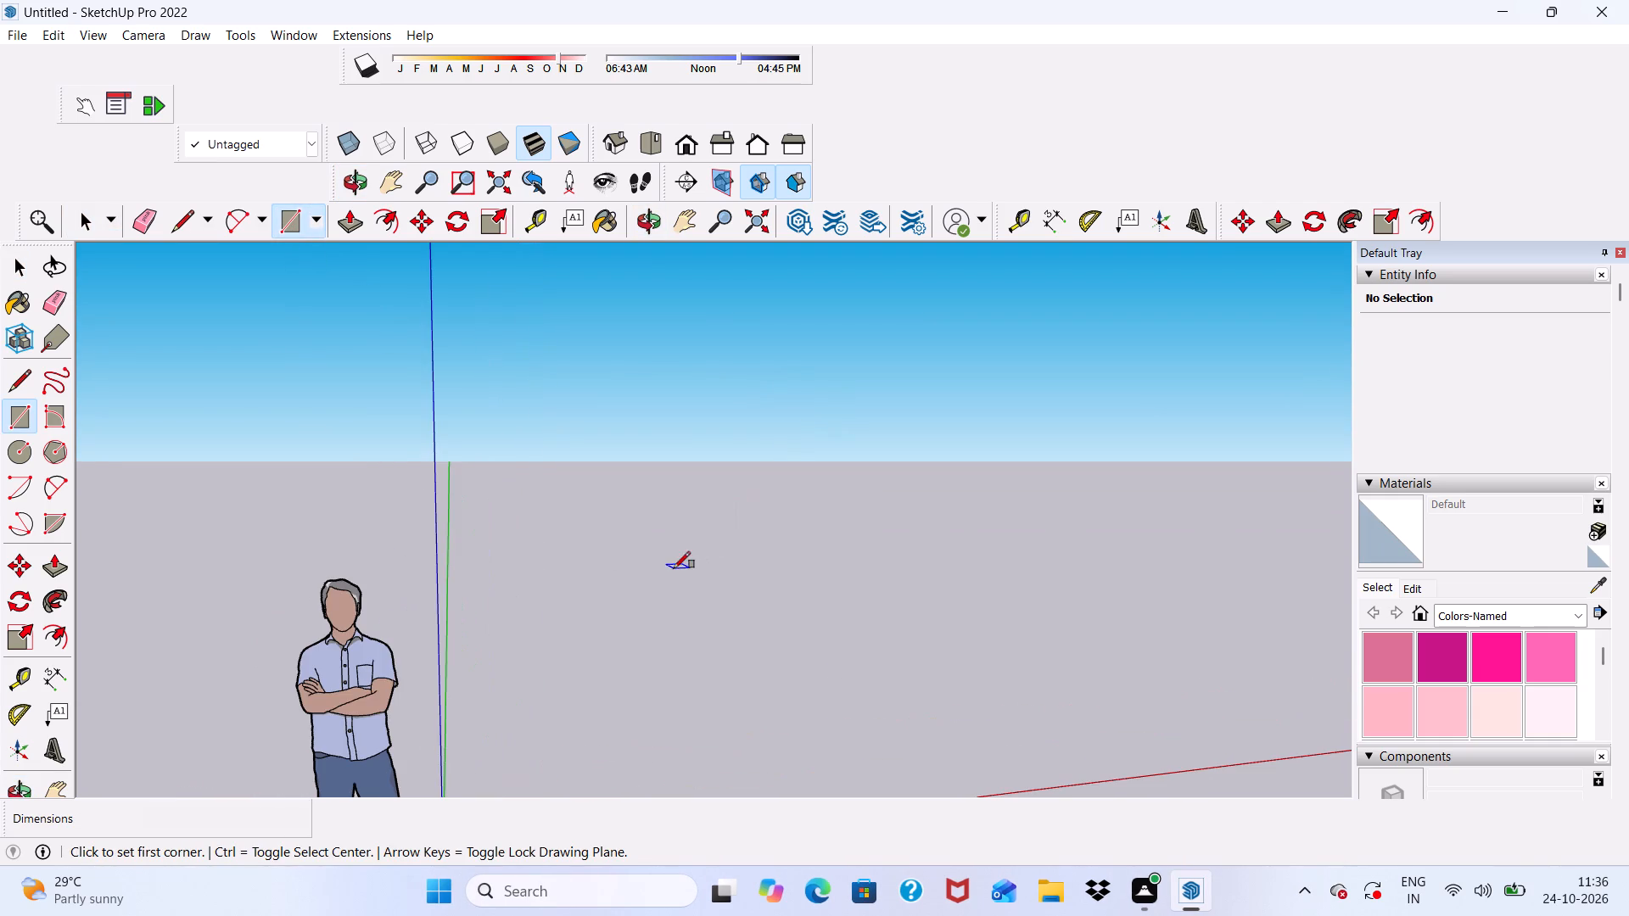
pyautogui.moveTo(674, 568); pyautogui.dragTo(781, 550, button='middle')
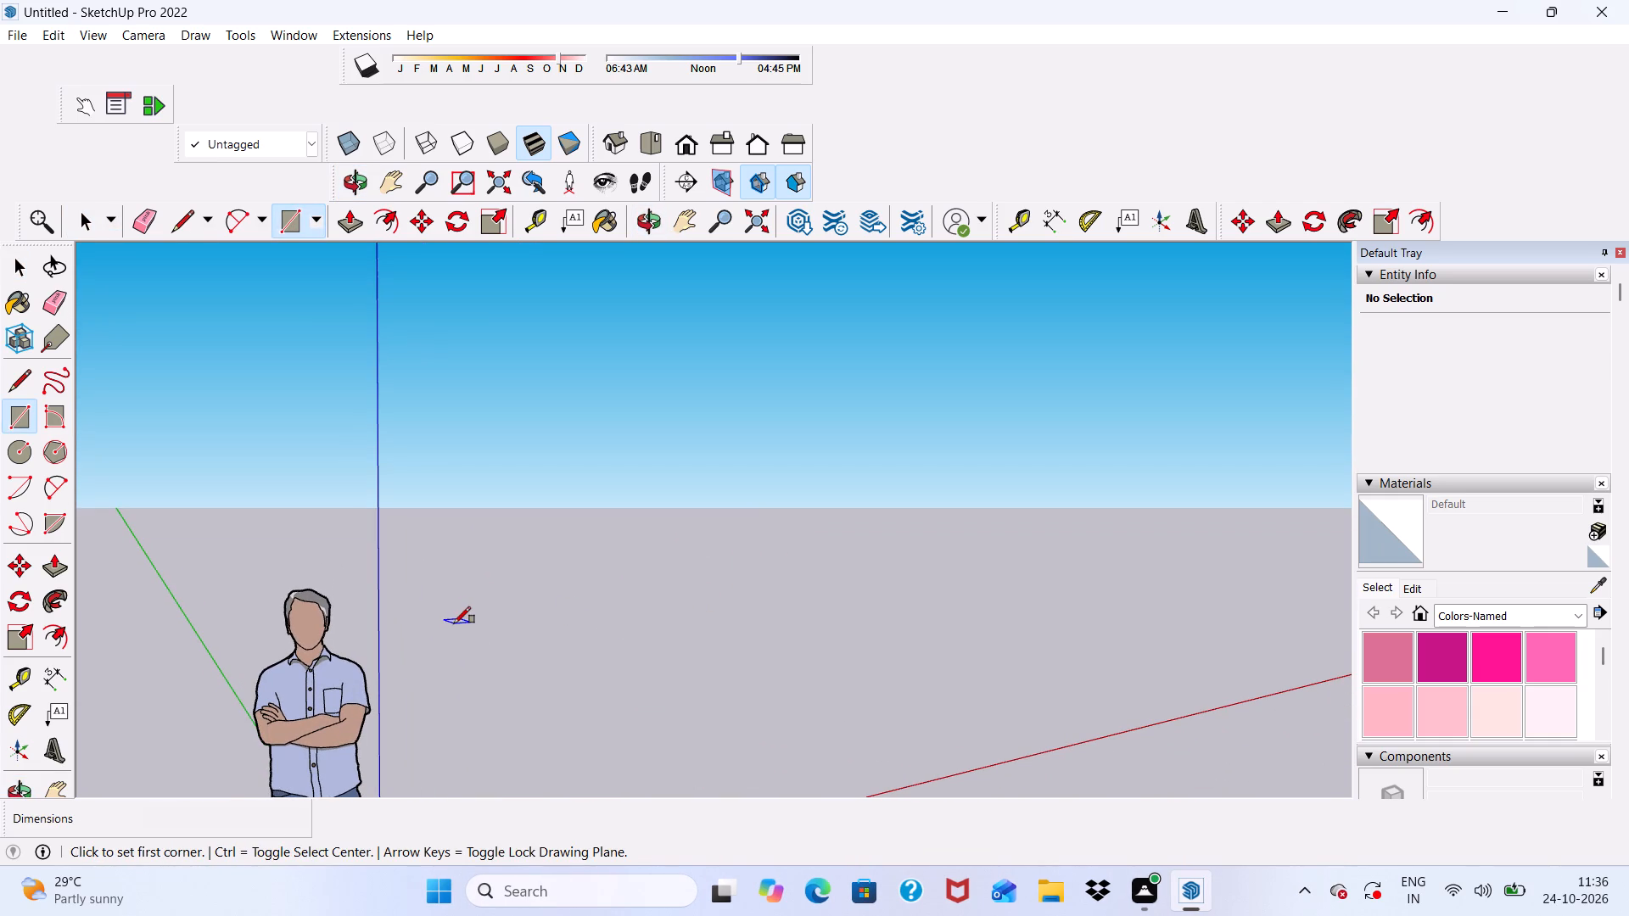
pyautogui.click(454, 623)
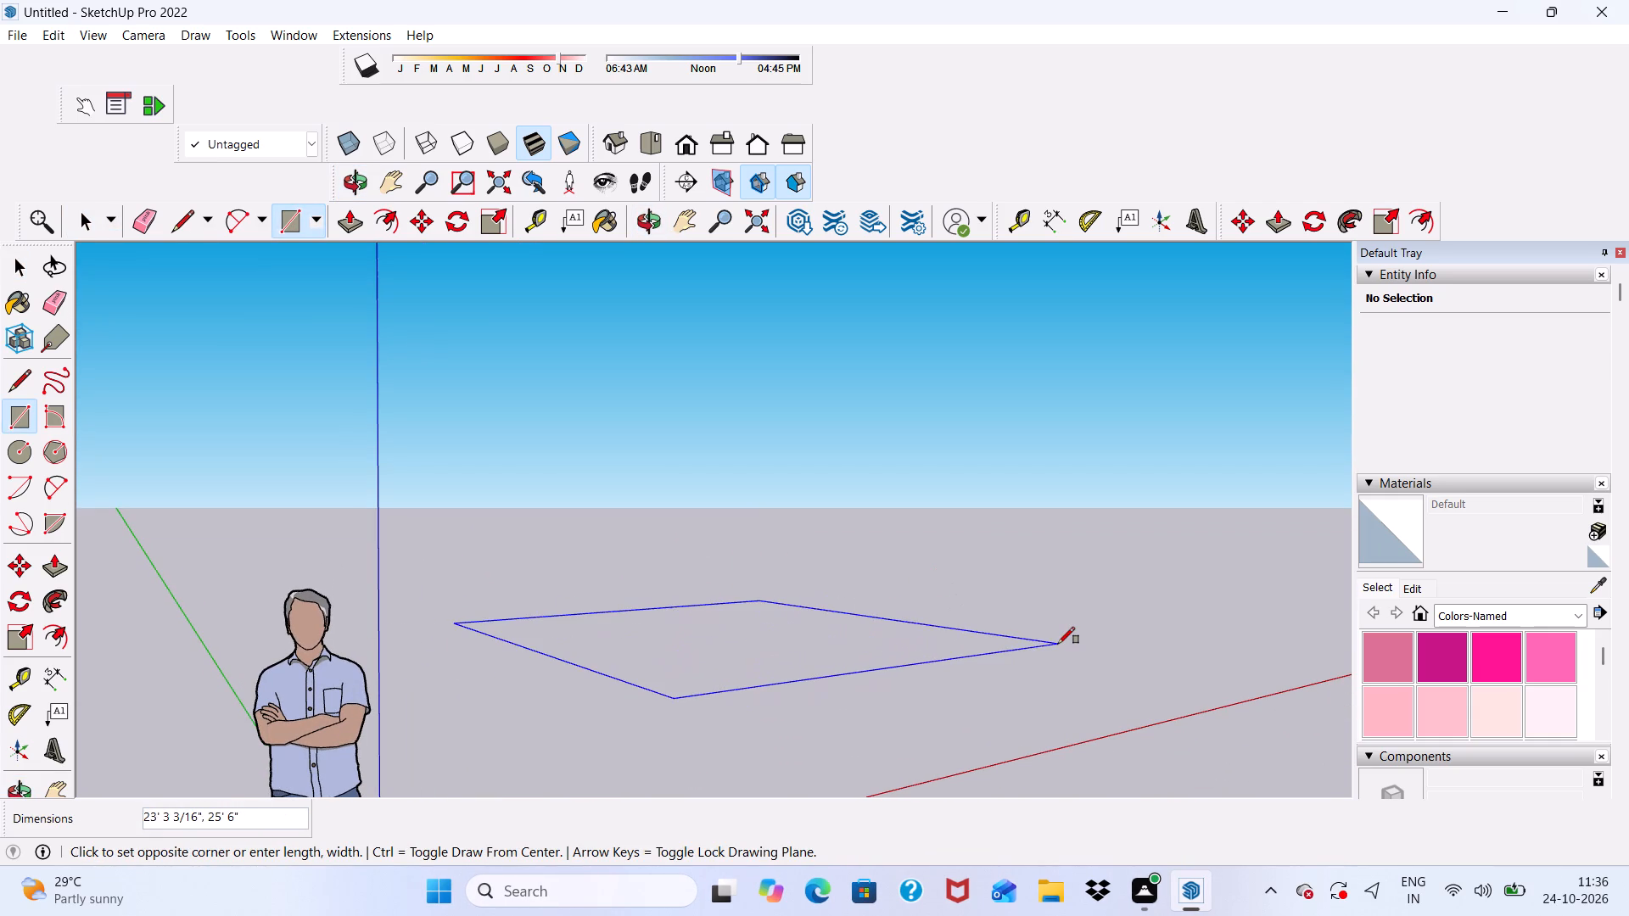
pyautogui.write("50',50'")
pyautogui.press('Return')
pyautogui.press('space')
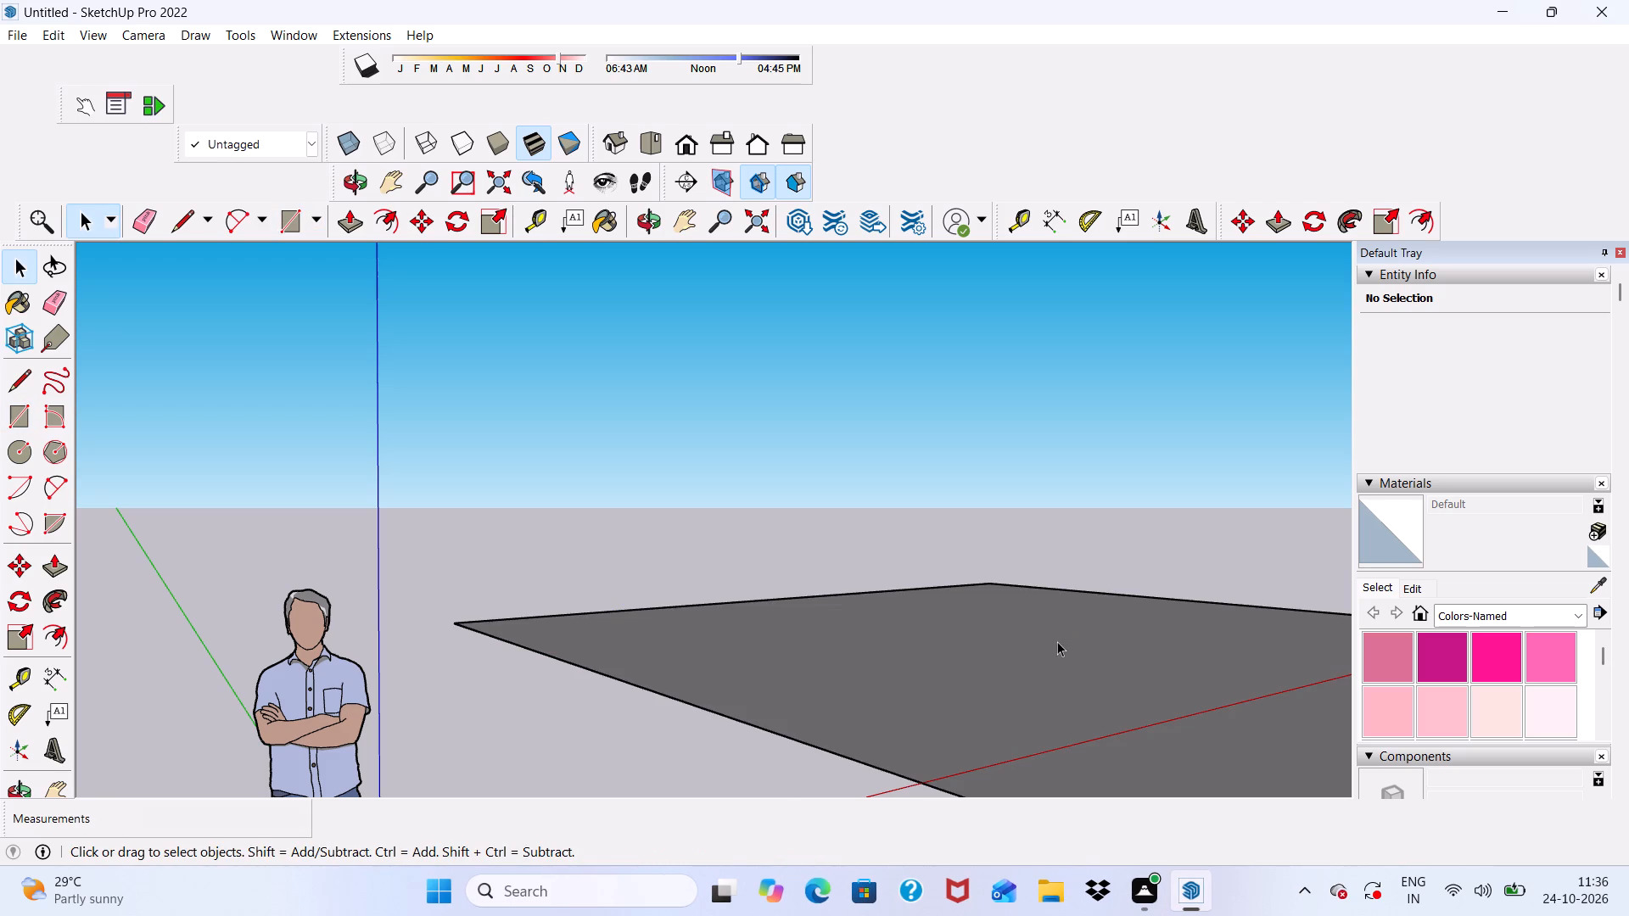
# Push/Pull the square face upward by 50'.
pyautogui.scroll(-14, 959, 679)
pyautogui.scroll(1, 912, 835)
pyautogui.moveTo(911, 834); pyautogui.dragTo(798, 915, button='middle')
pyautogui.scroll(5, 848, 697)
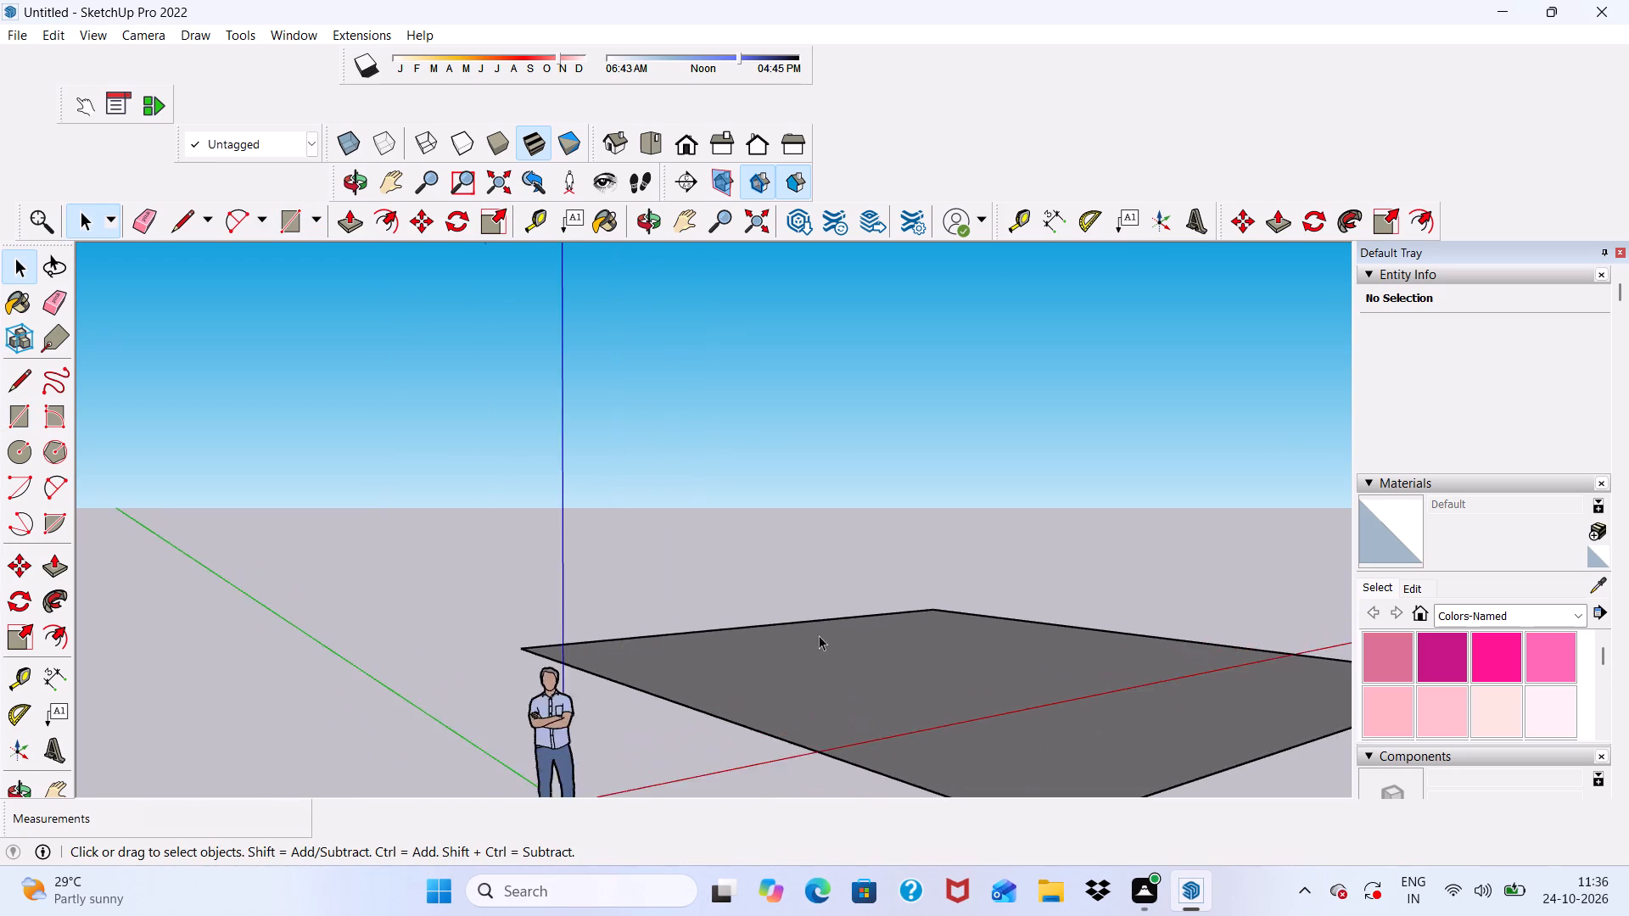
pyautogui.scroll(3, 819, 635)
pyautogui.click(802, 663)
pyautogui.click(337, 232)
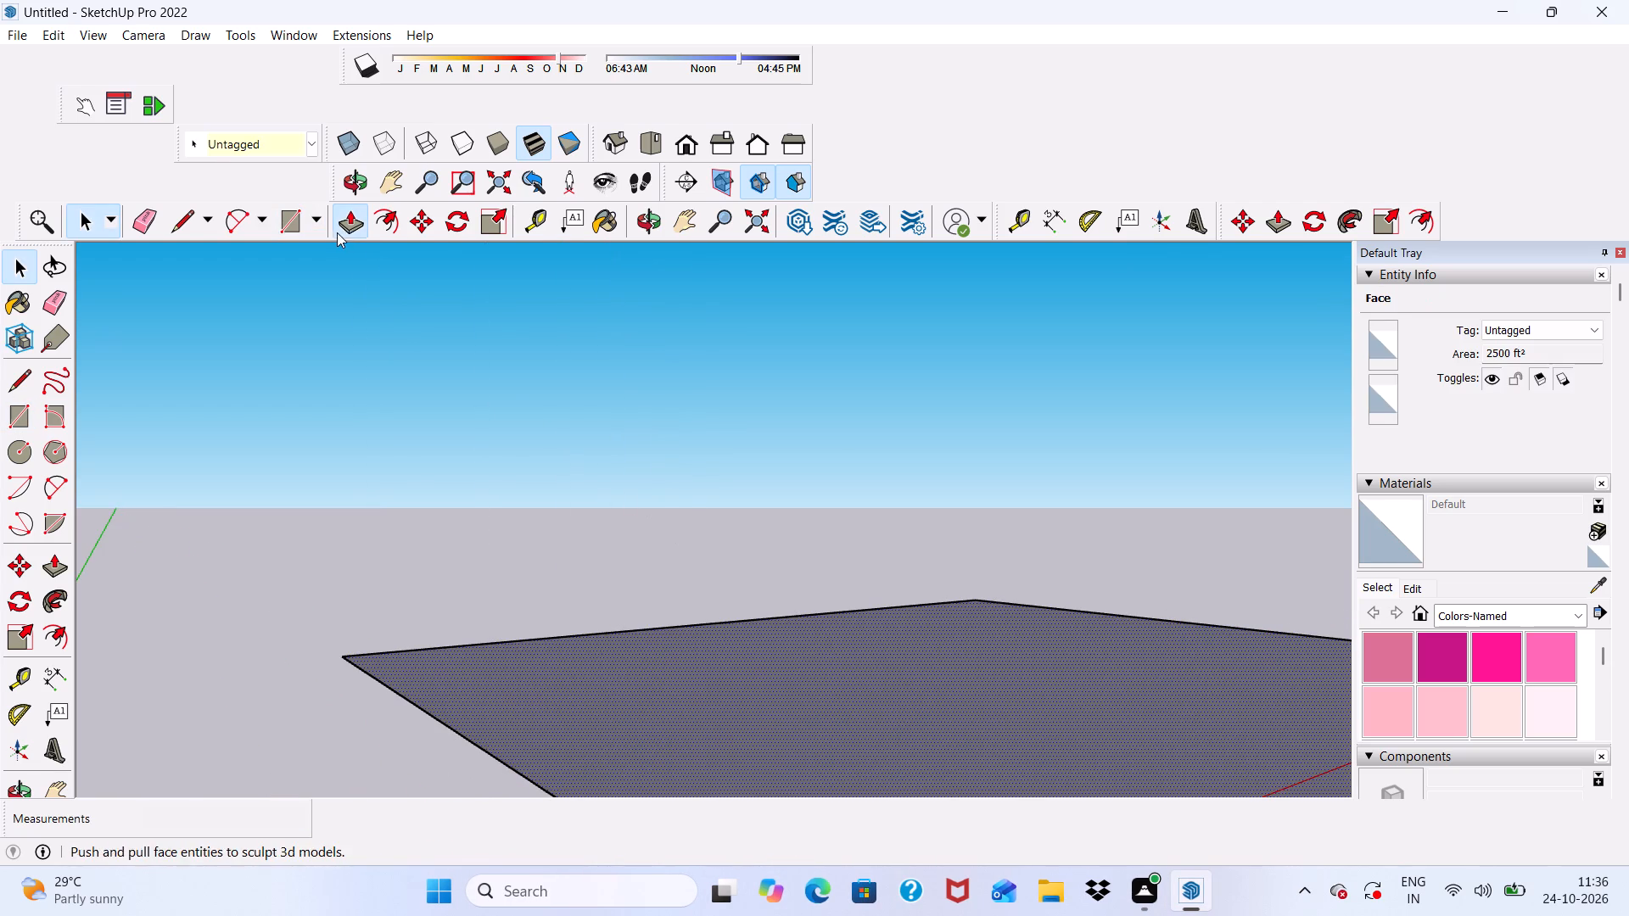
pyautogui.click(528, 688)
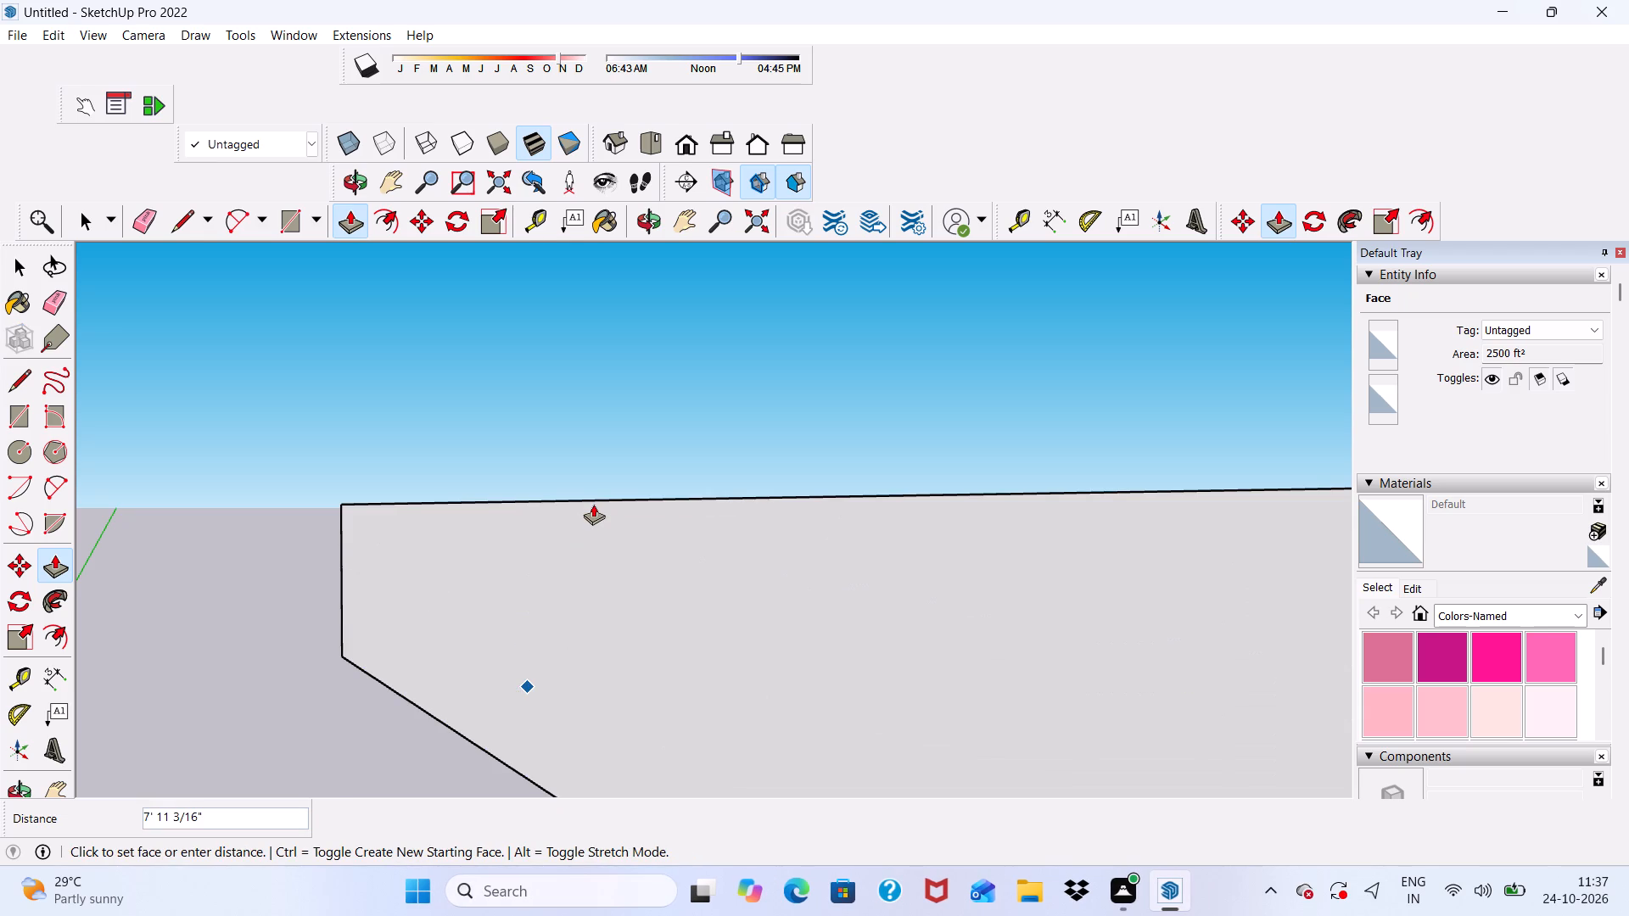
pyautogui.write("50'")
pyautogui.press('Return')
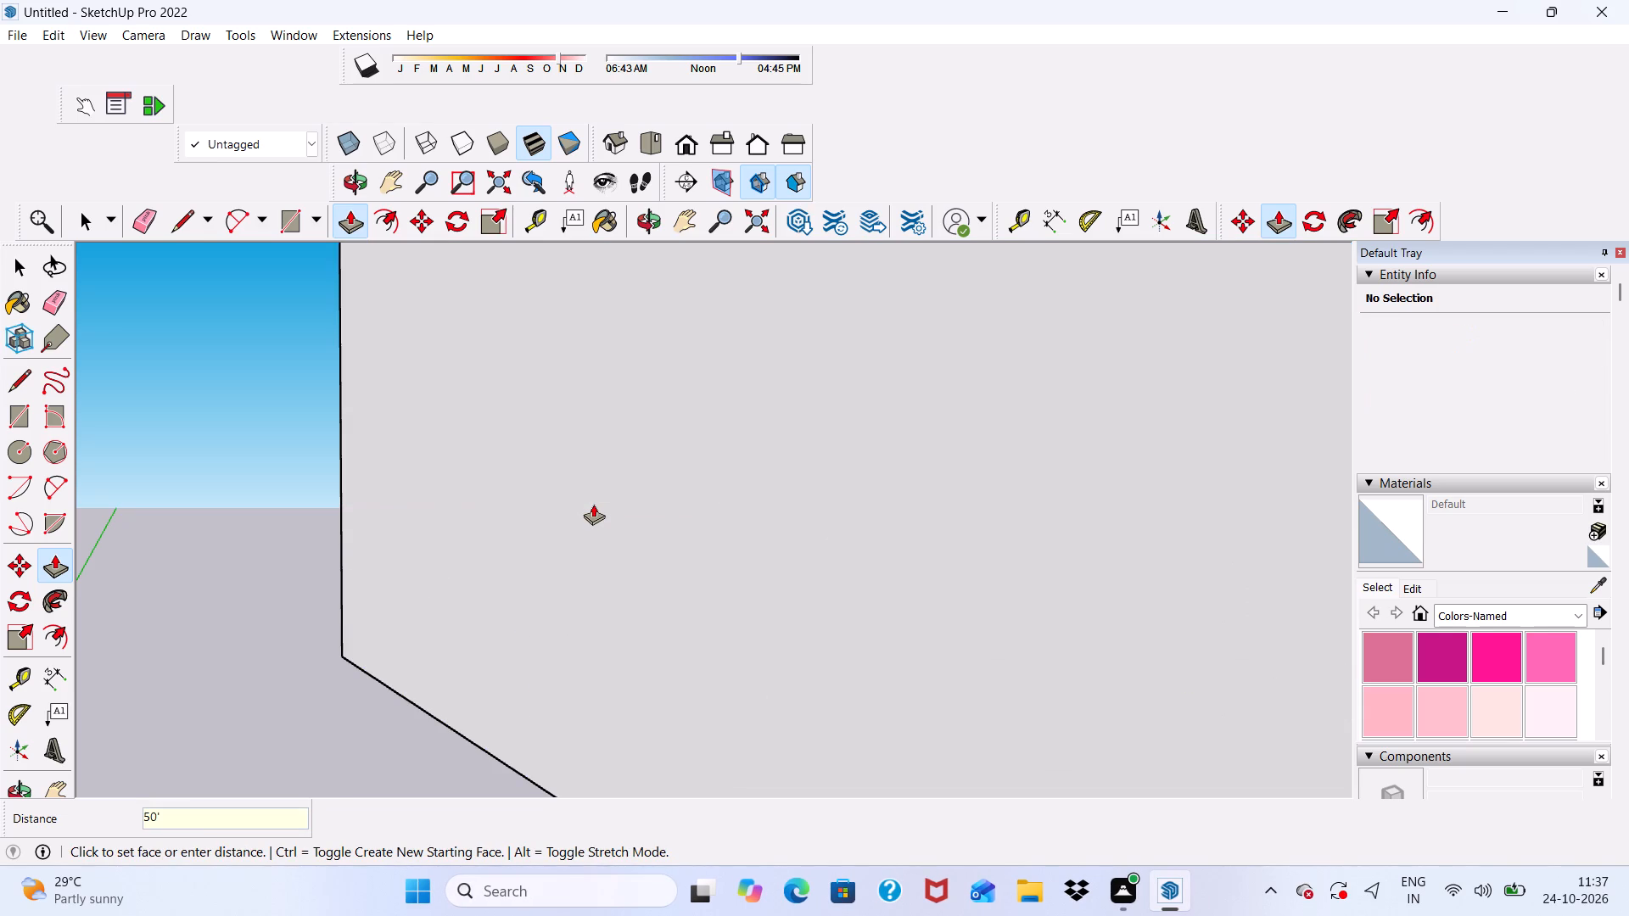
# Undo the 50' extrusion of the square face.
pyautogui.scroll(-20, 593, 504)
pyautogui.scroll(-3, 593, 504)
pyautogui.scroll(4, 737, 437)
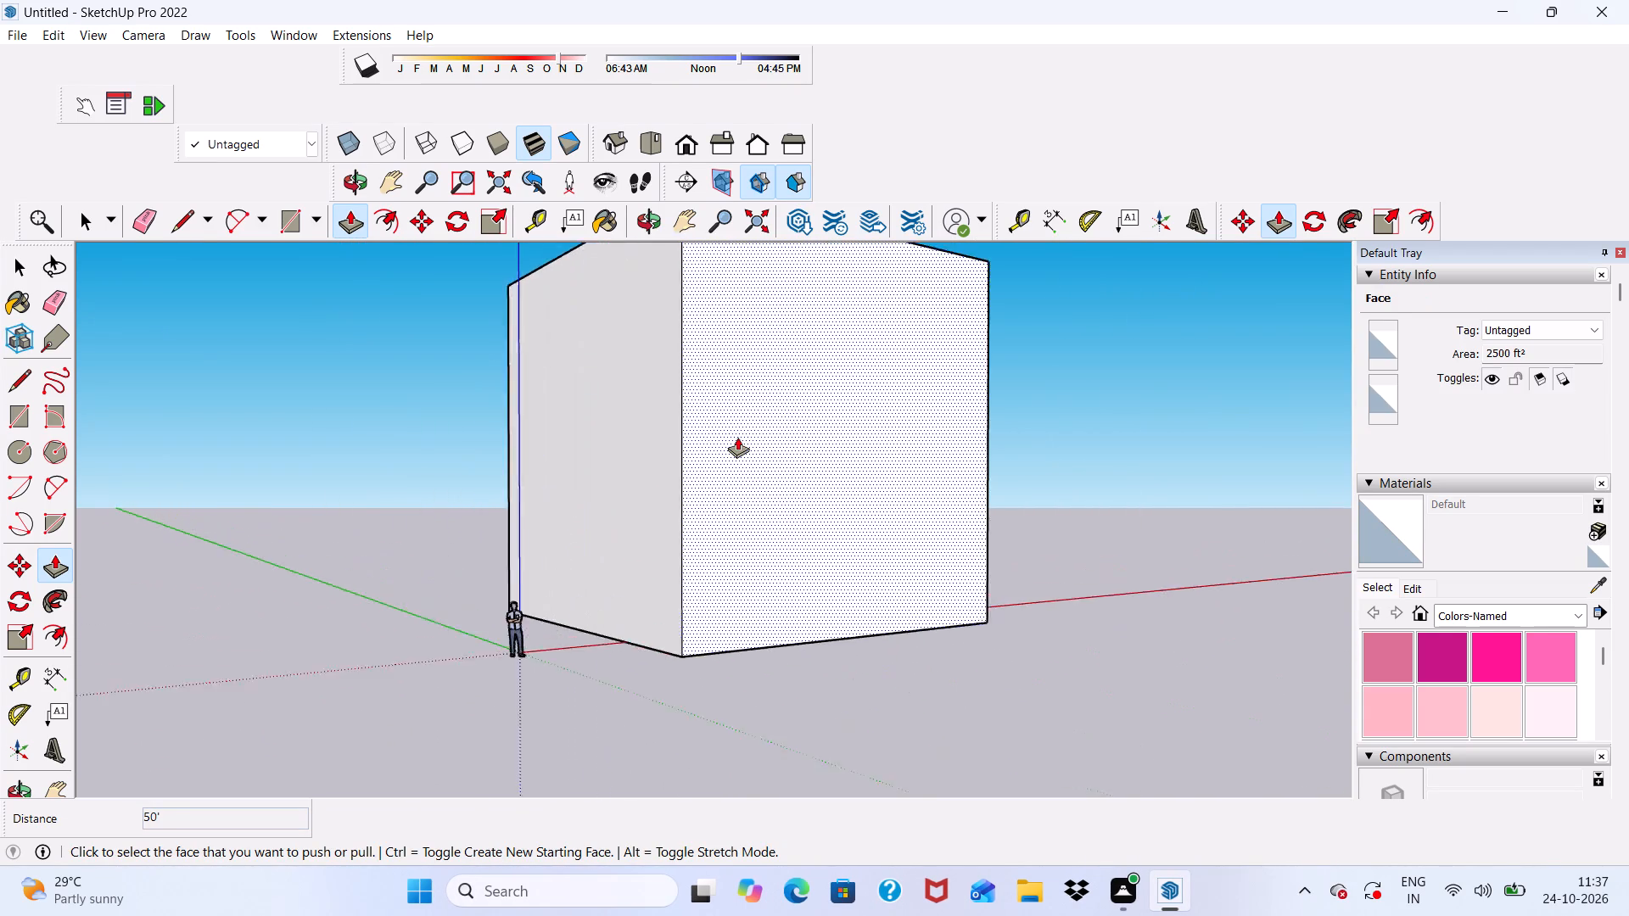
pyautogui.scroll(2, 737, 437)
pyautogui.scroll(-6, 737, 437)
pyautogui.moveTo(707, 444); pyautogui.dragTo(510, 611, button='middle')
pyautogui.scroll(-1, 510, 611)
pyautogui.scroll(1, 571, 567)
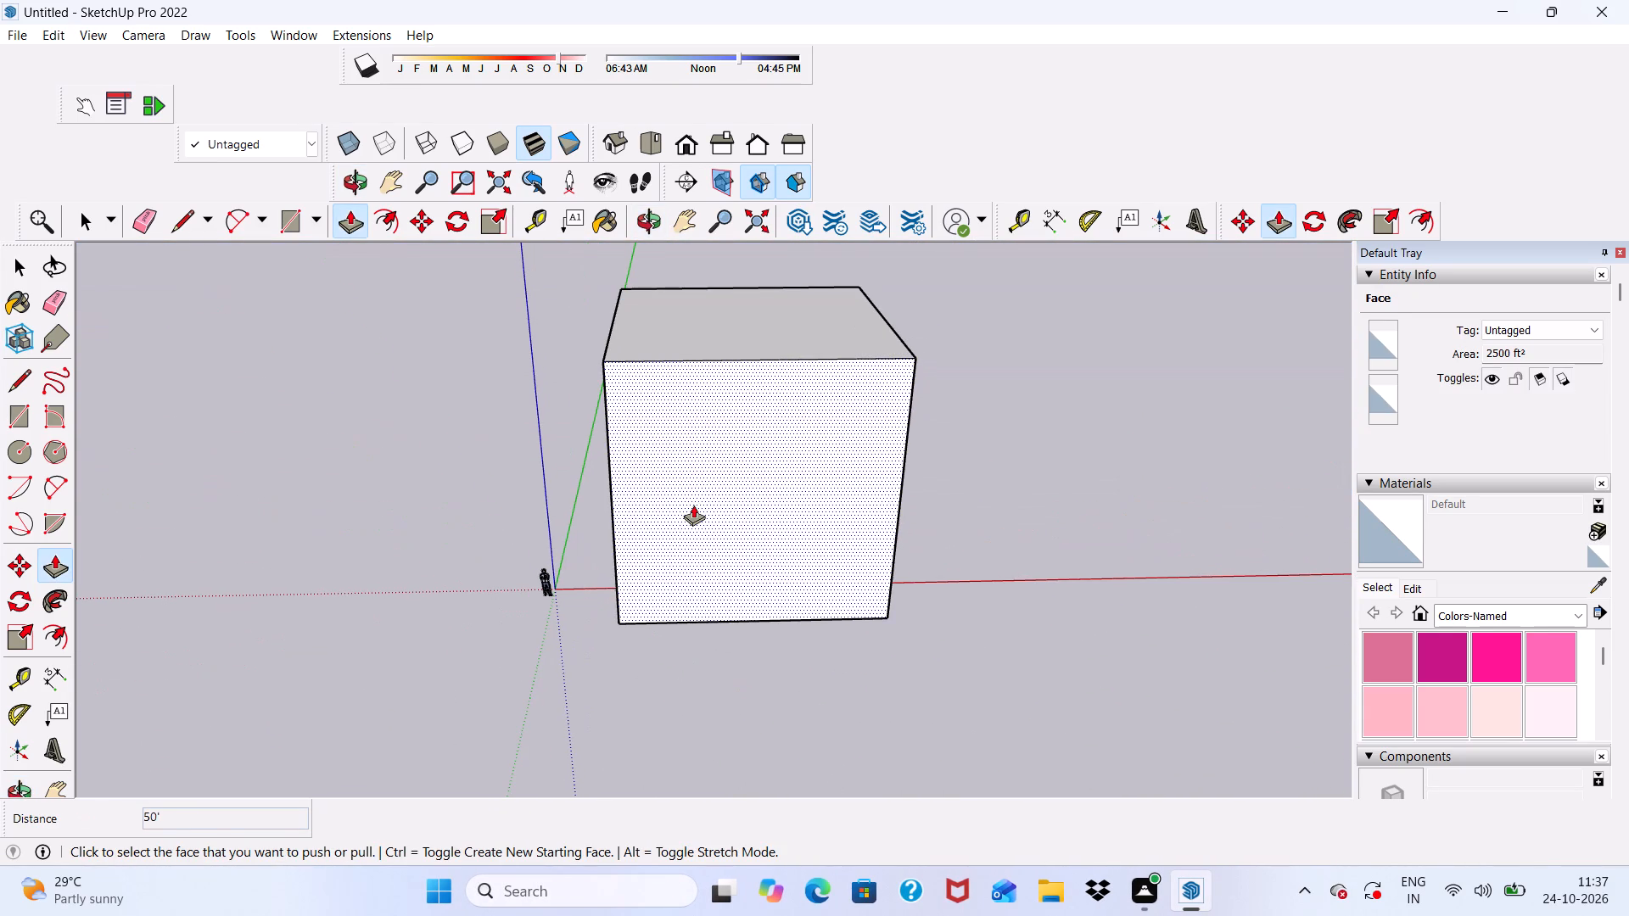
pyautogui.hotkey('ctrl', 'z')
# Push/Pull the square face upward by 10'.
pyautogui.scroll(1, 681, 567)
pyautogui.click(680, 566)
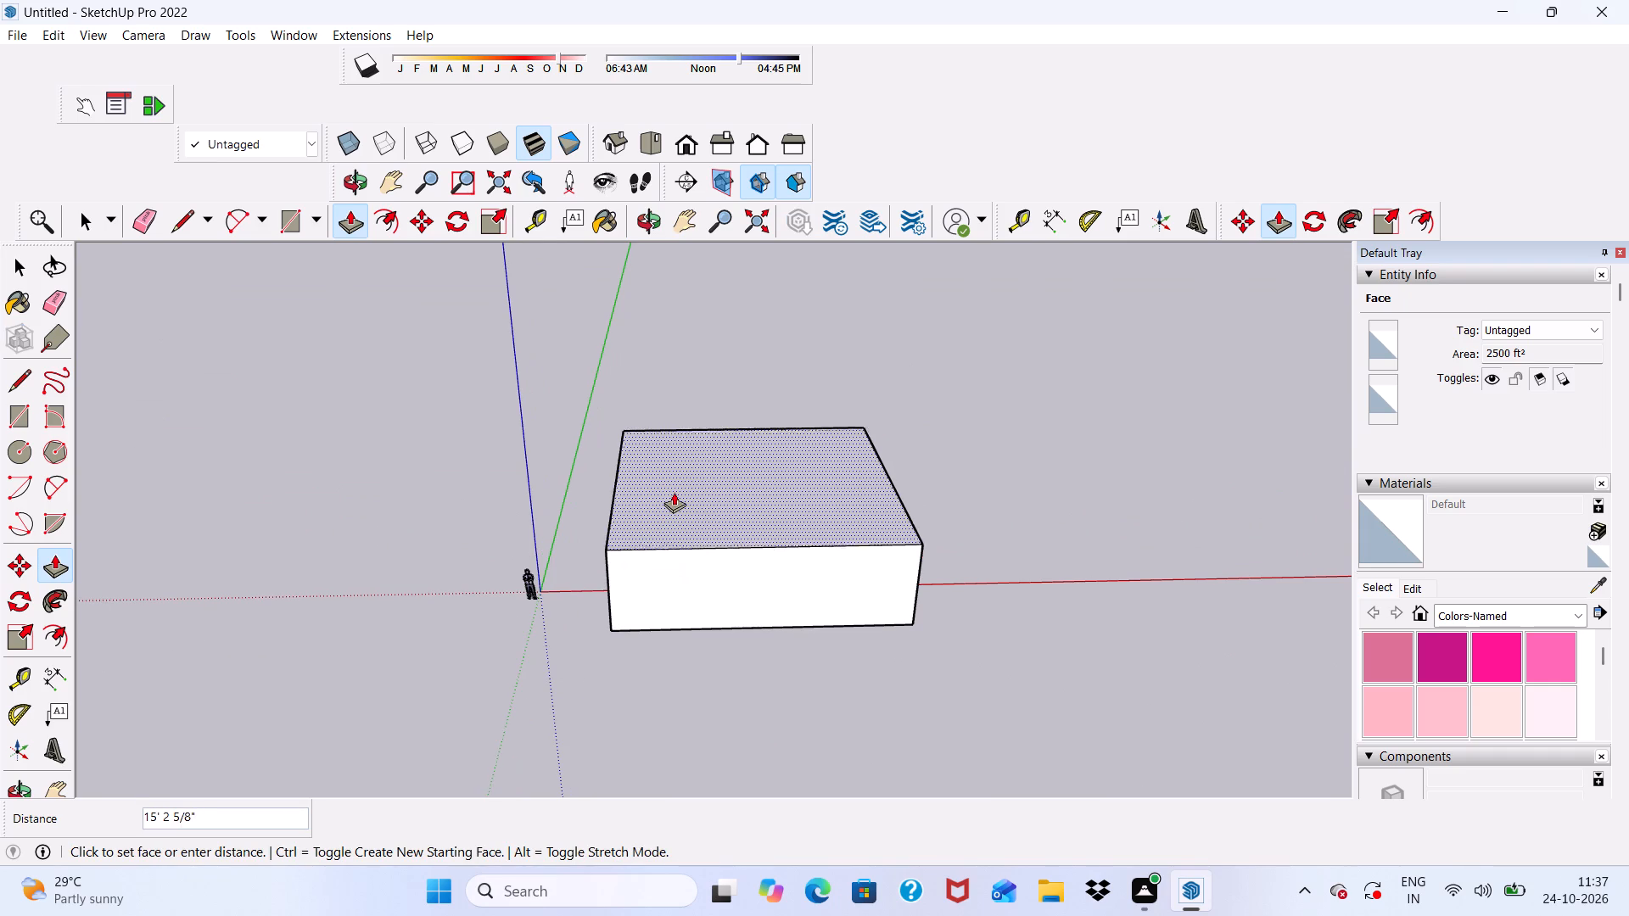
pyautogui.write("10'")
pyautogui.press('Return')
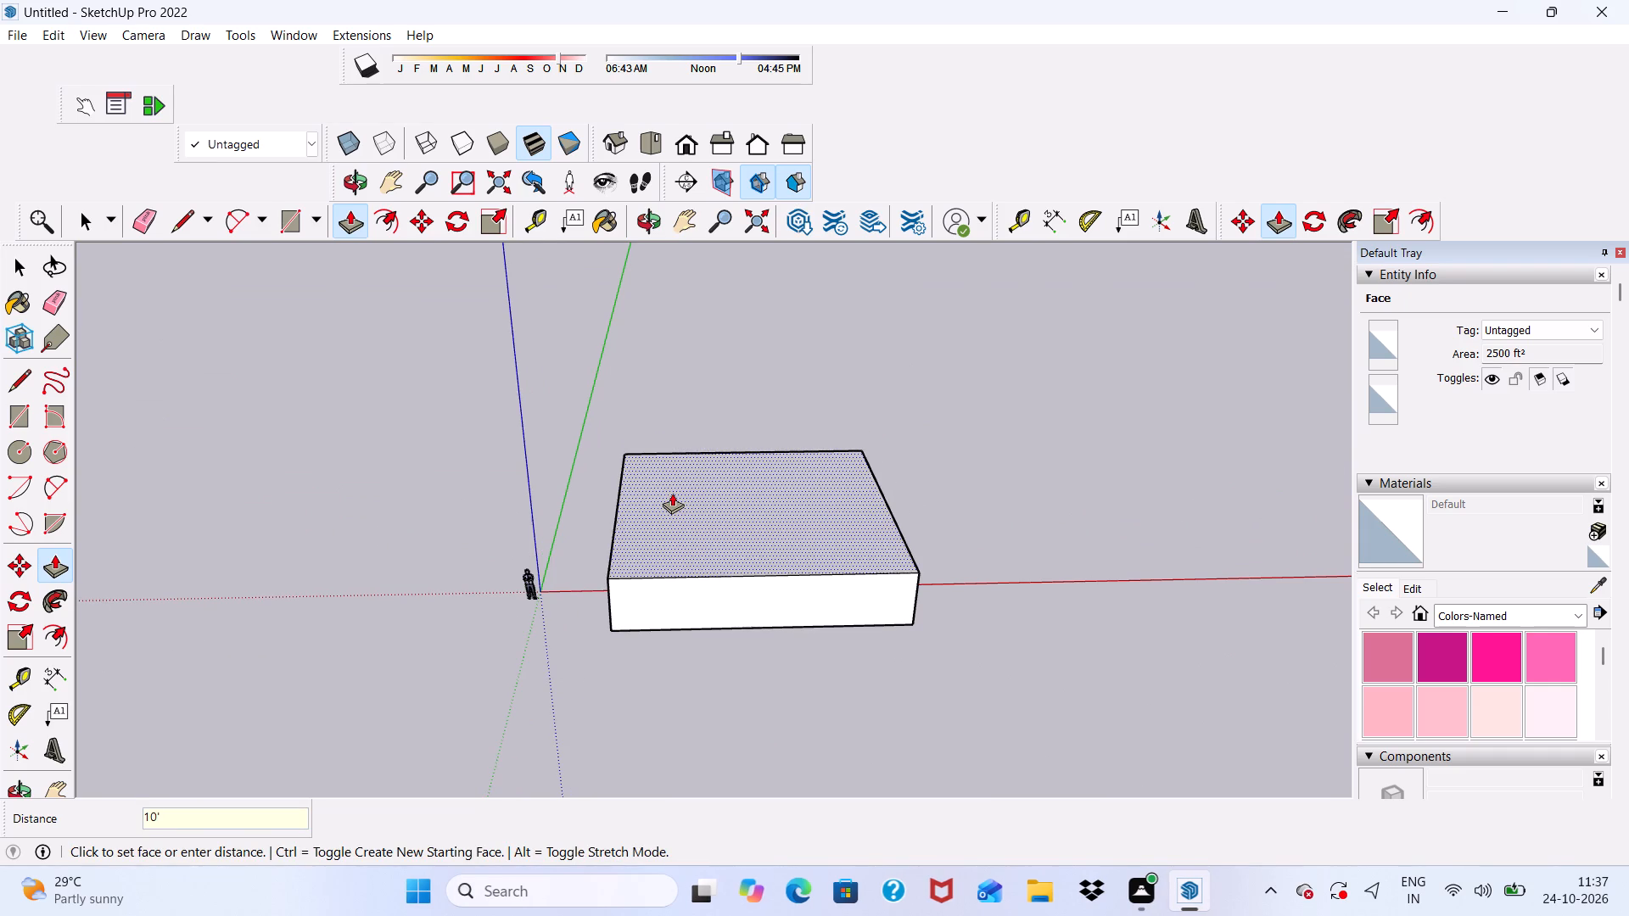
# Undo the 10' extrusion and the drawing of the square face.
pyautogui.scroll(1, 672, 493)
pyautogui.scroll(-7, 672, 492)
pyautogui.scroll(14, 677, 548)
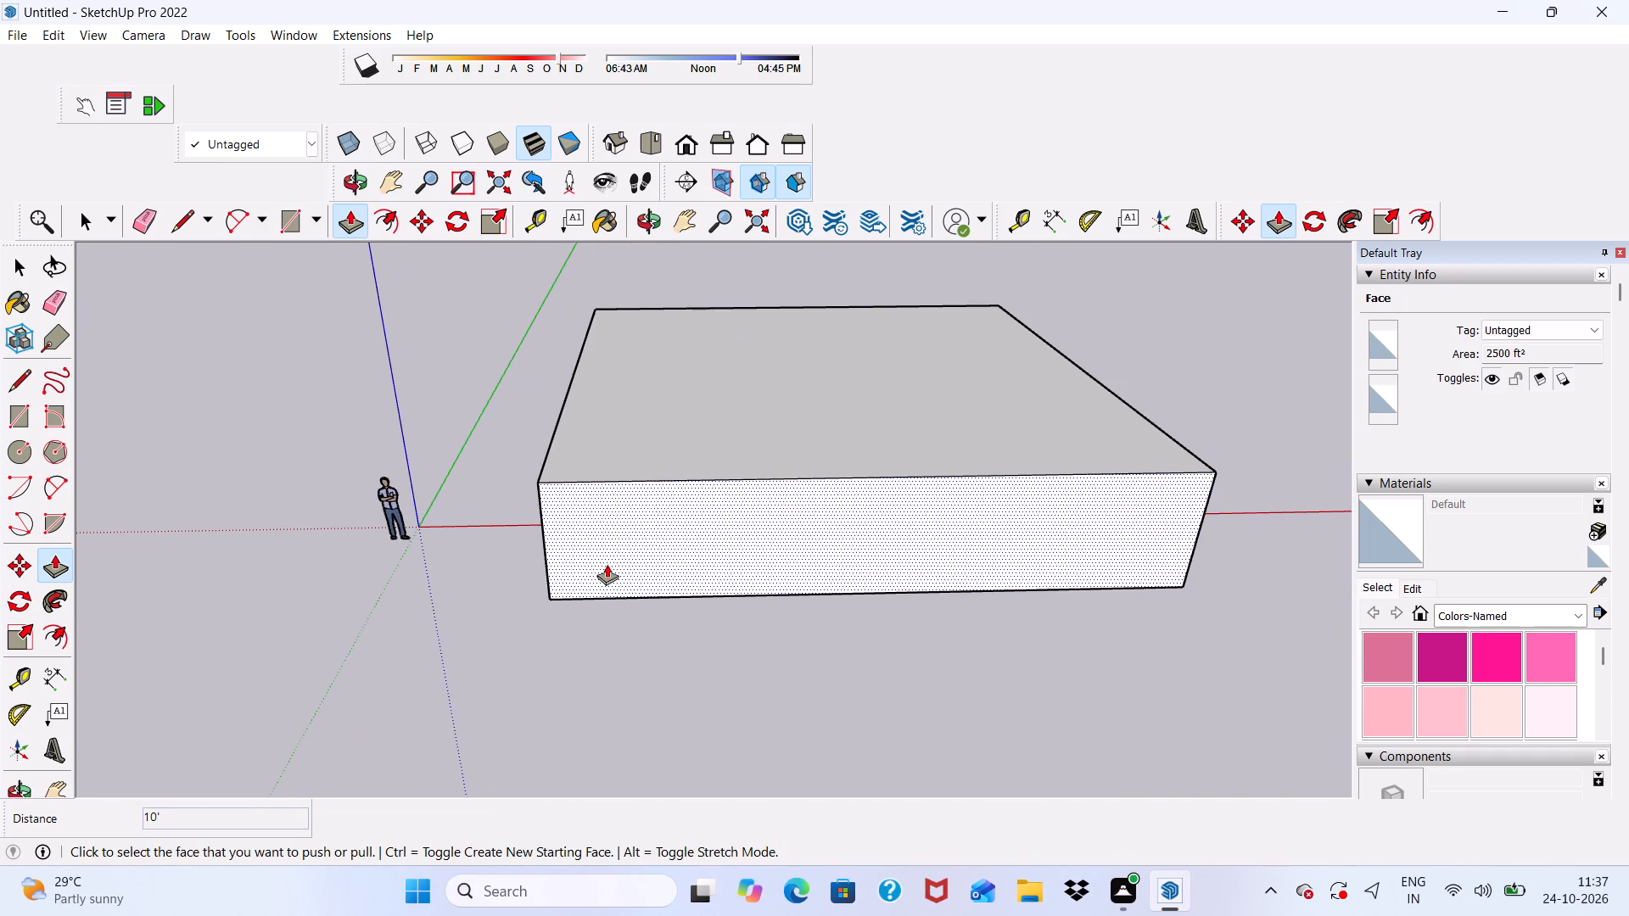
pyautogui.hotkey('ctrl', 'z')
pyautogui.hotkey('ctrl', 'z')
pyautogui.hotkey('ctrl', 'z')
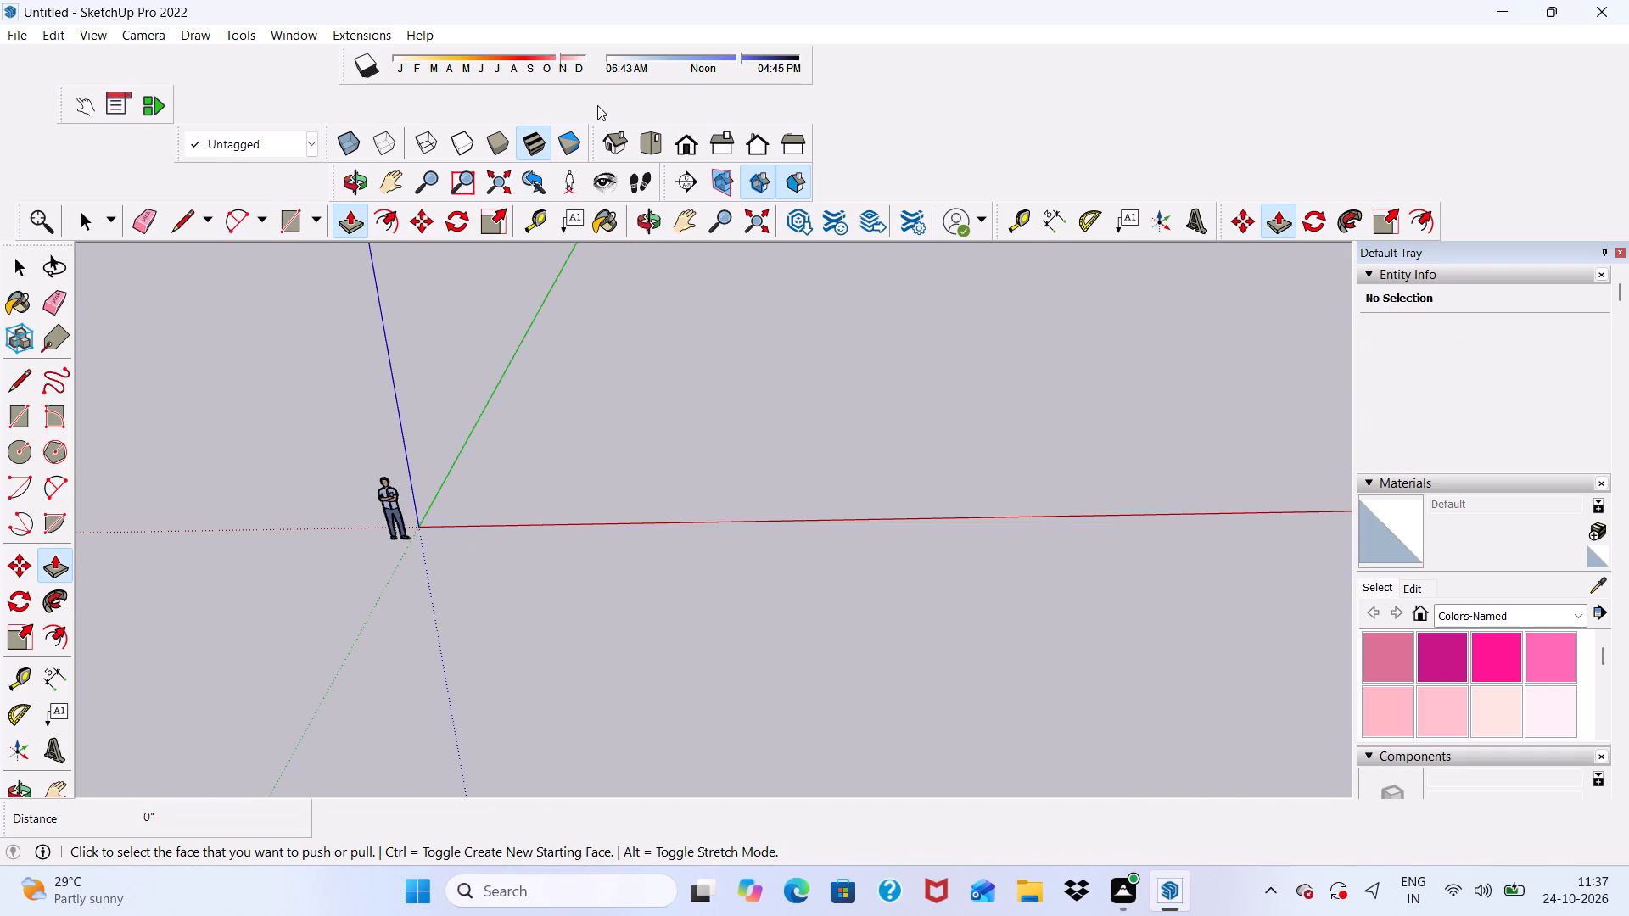
# Draw a new 50' by 50' rectangle on the ground plane, starting beside the green axis and extending across the red axis.
pyautogui.click(650, 148)
pyautogui.scroll(4, 933, 467)
pyautogui.moveTo(844, 506); pyautogui.dragTo(824, 359, button='middle')
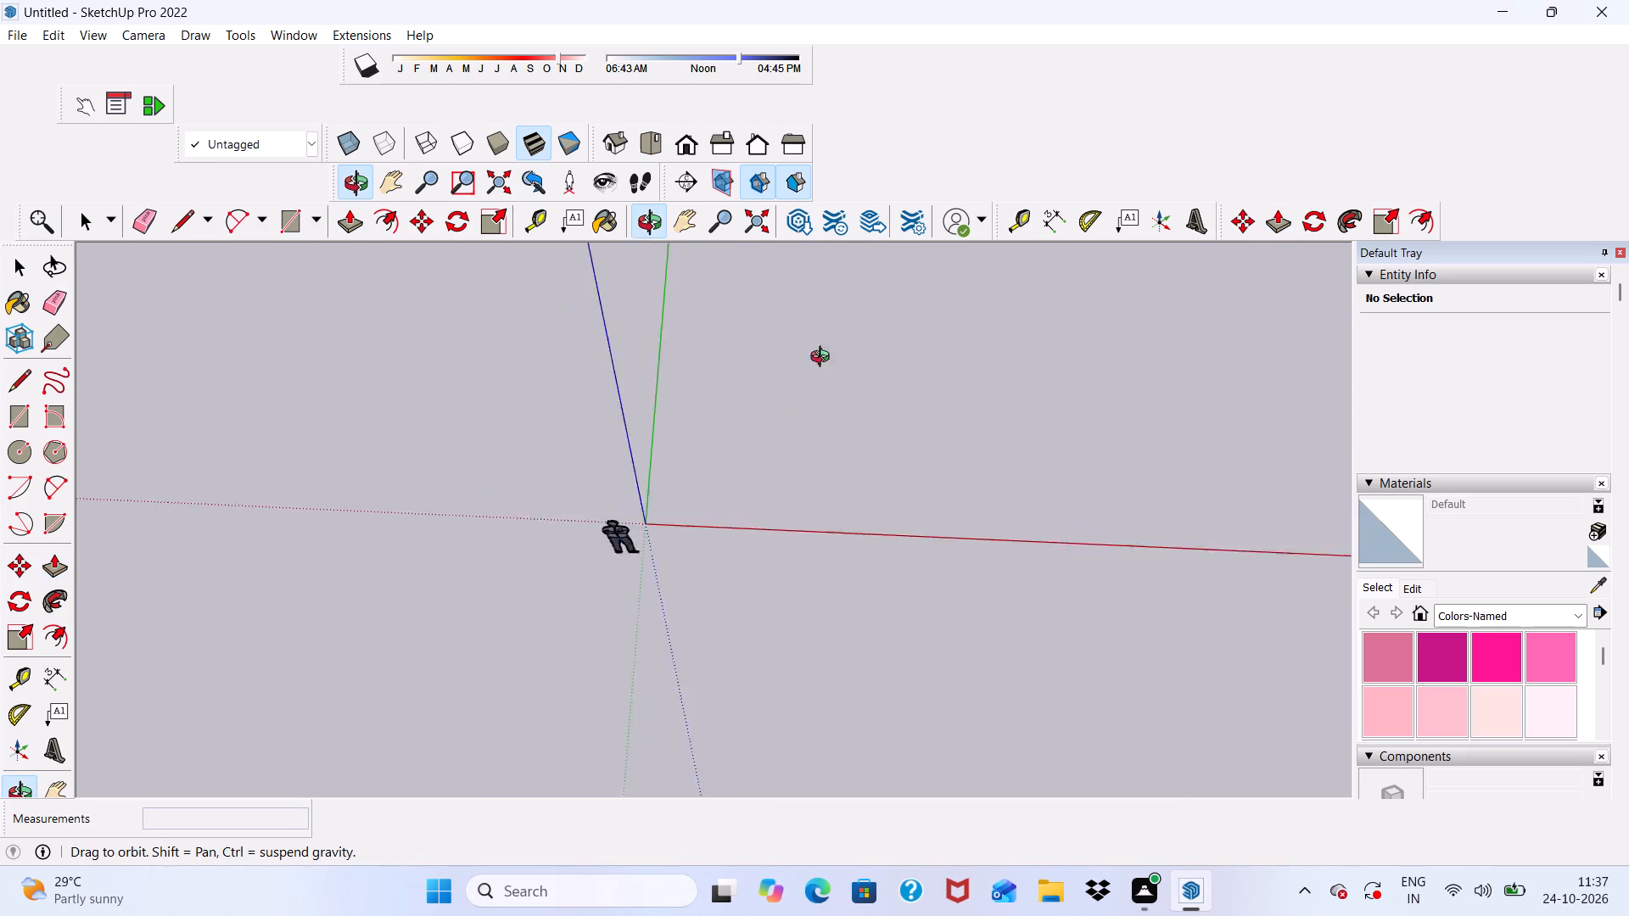
pyautogui.moveTo(824, 359); pyautogui.dragTo(786, 0, button='middle')
pyautogui.scroll(5, 848, 736)
pyautogui.scroll(4, 675, 549)
pyautogui.moveTo(644, 500); pyautogui.dragTo(776, 497, button='middle')
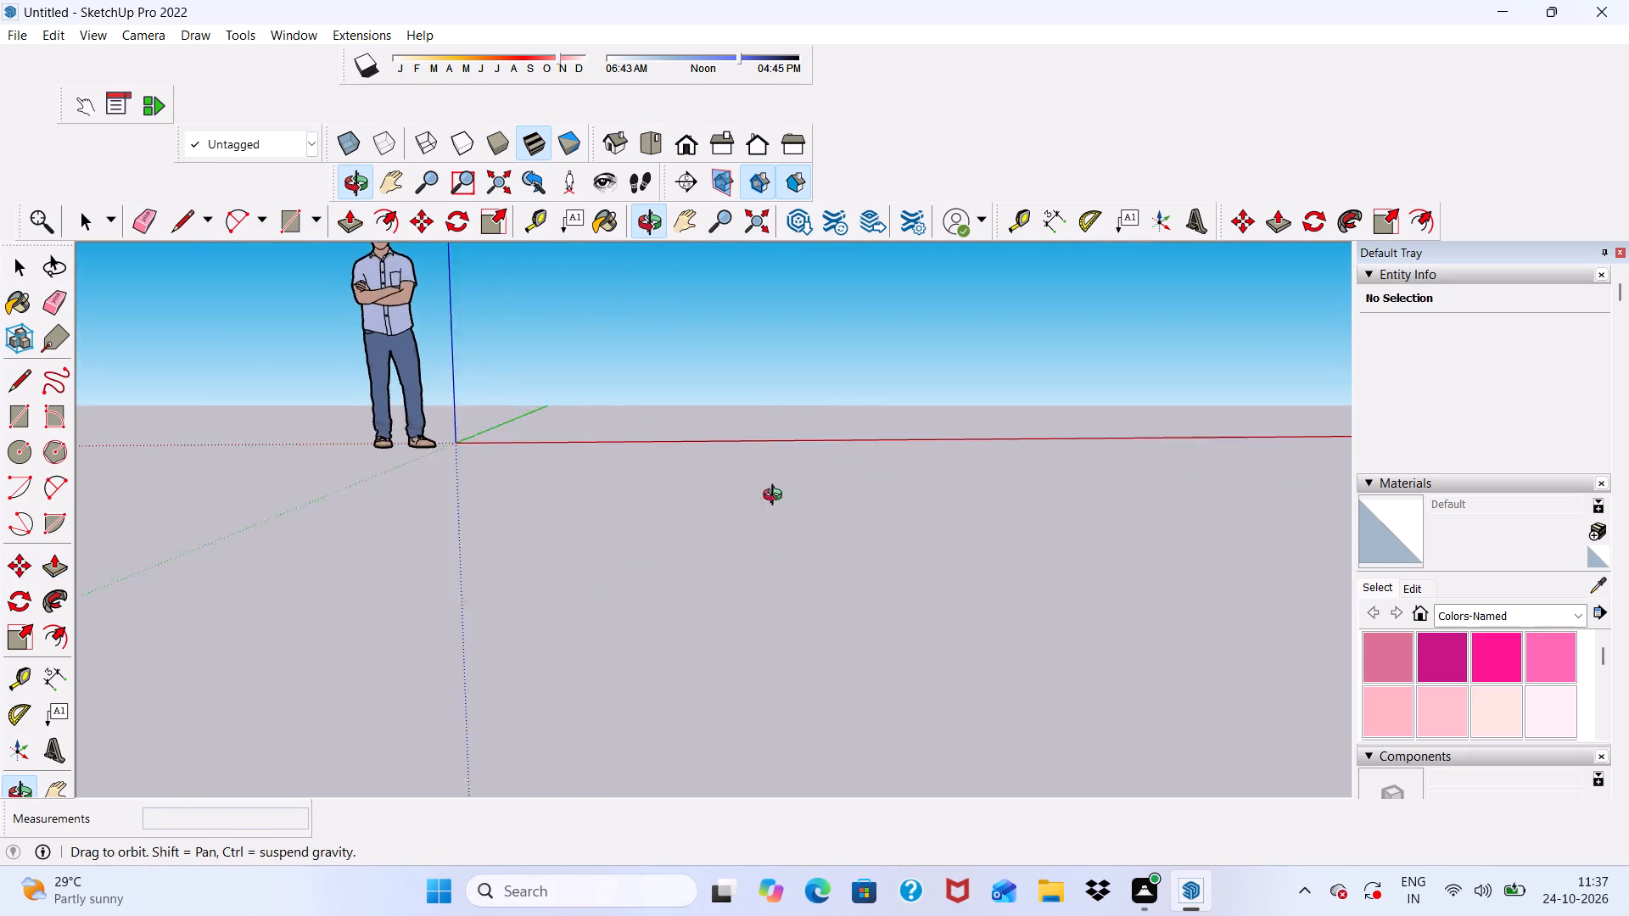
pyautogui.moveTo(776, 497); pyautogui.dragTo(894, 541, button='middle')
pyautogui.scroll(-5, 585, 464)
pyautogui.scroll(5, 675, 365)
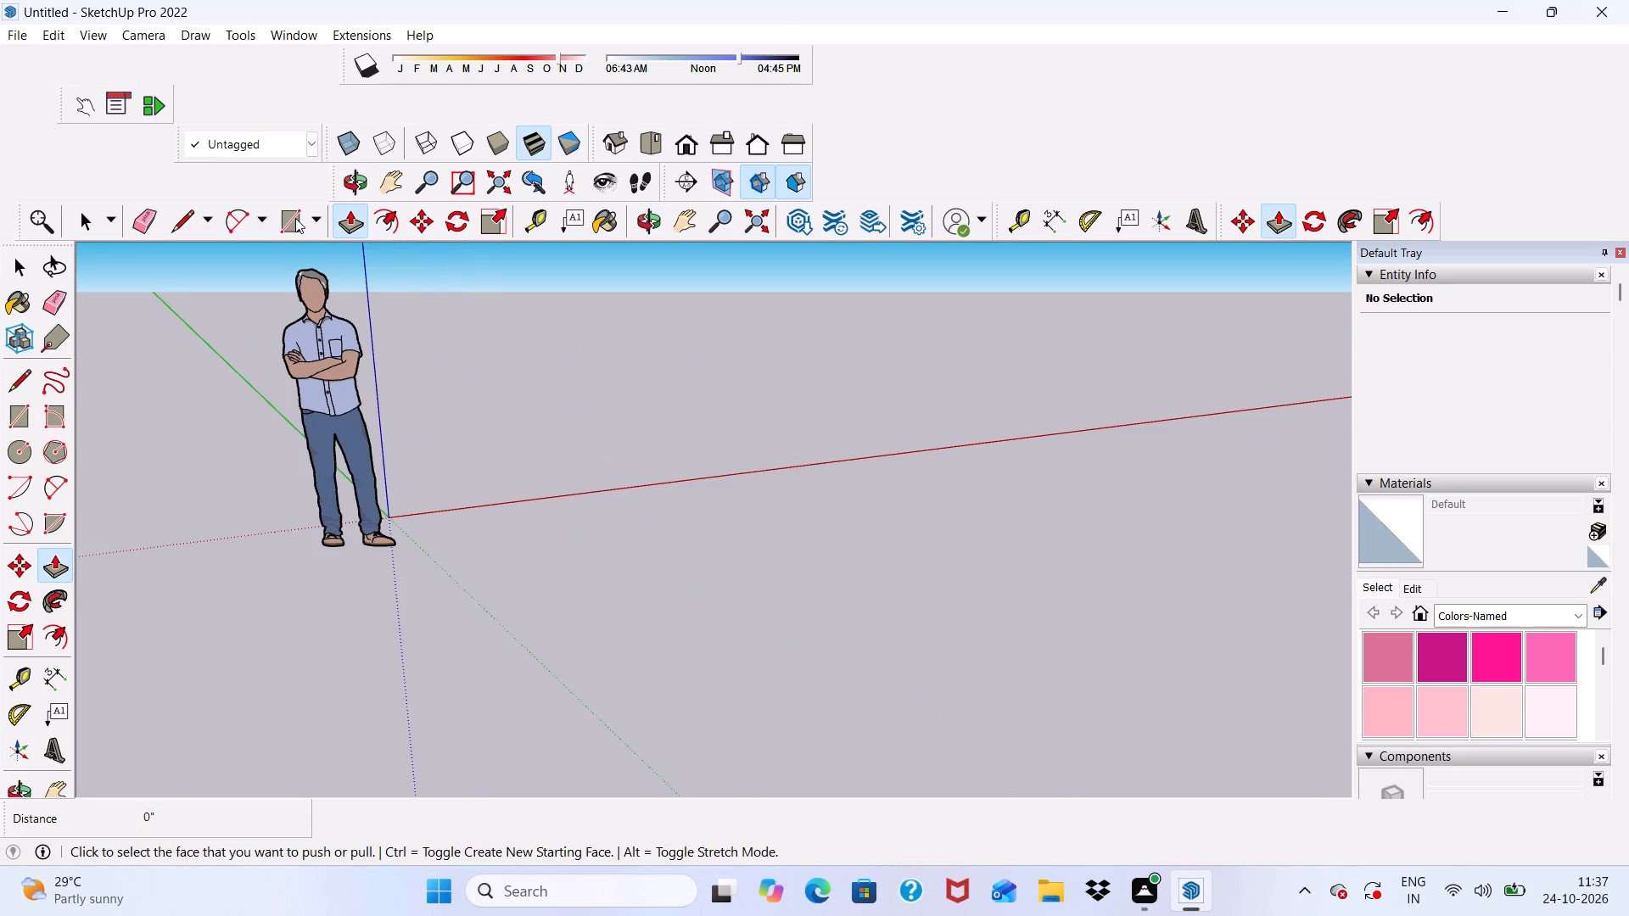
pyautogui.click(295, 218)
pyautogui.scroll(-5, 662, 597)
pyautogui.scroll(11, 524, 398)
pyautogui.moveTo(537, 407); pyautogui.dragTo(468, 391, button='middle')
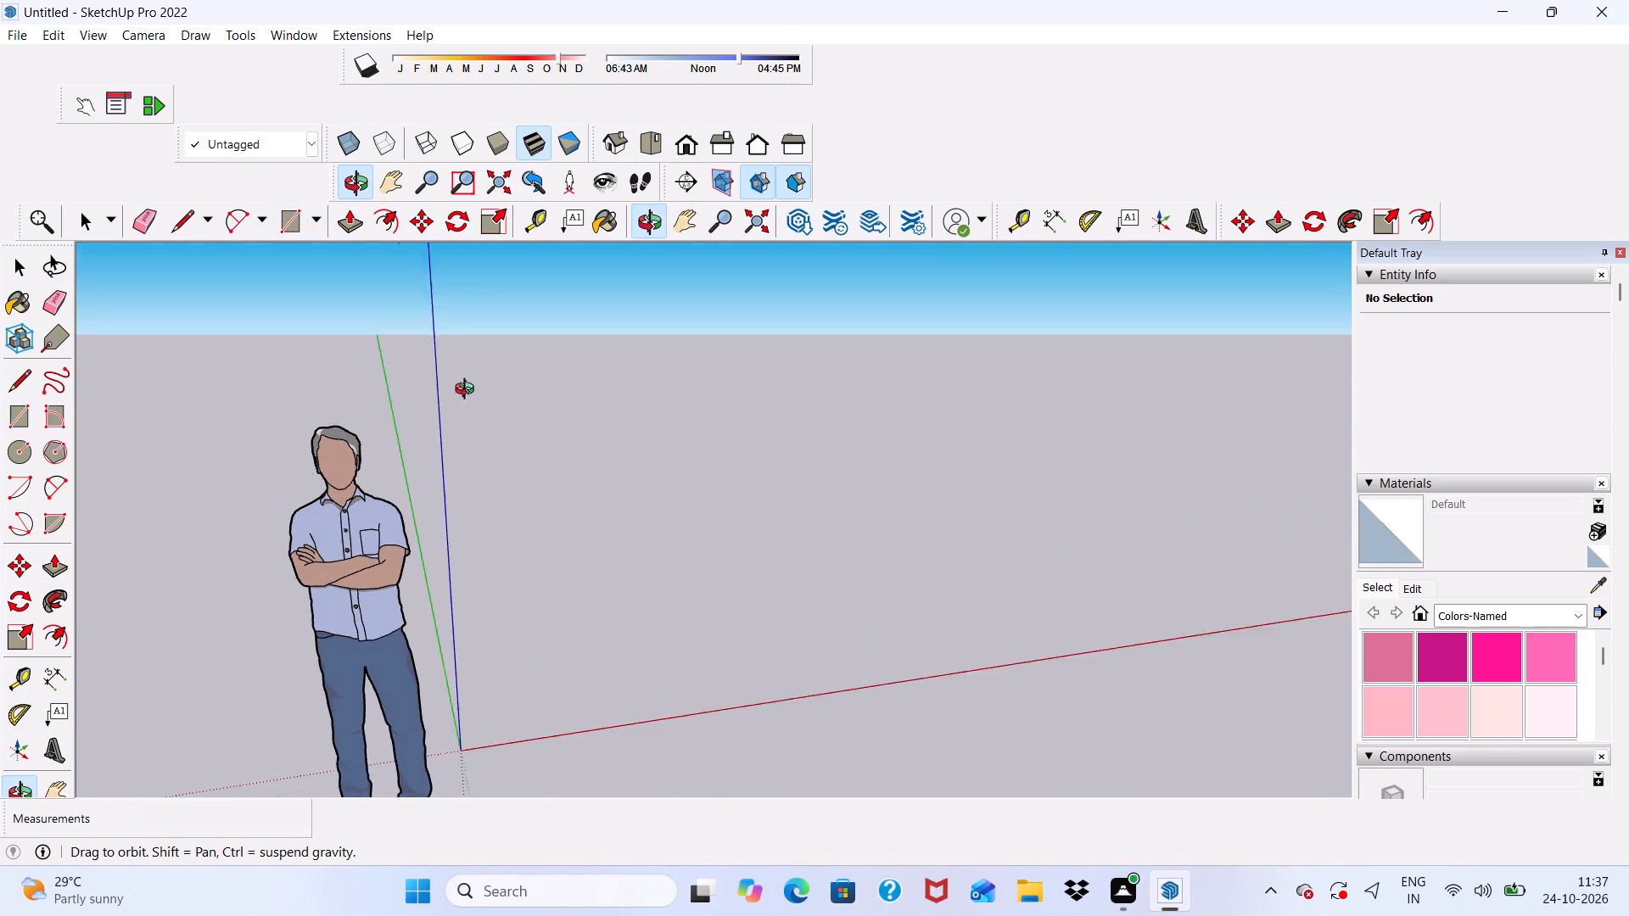
pyautogui.moveTo(468, 391); pyautogui.dragTo(437, 386, button='middle')
pyautogui.scroll(9, 574, 388)
pyautogui.scroll(-4, 544, 465)
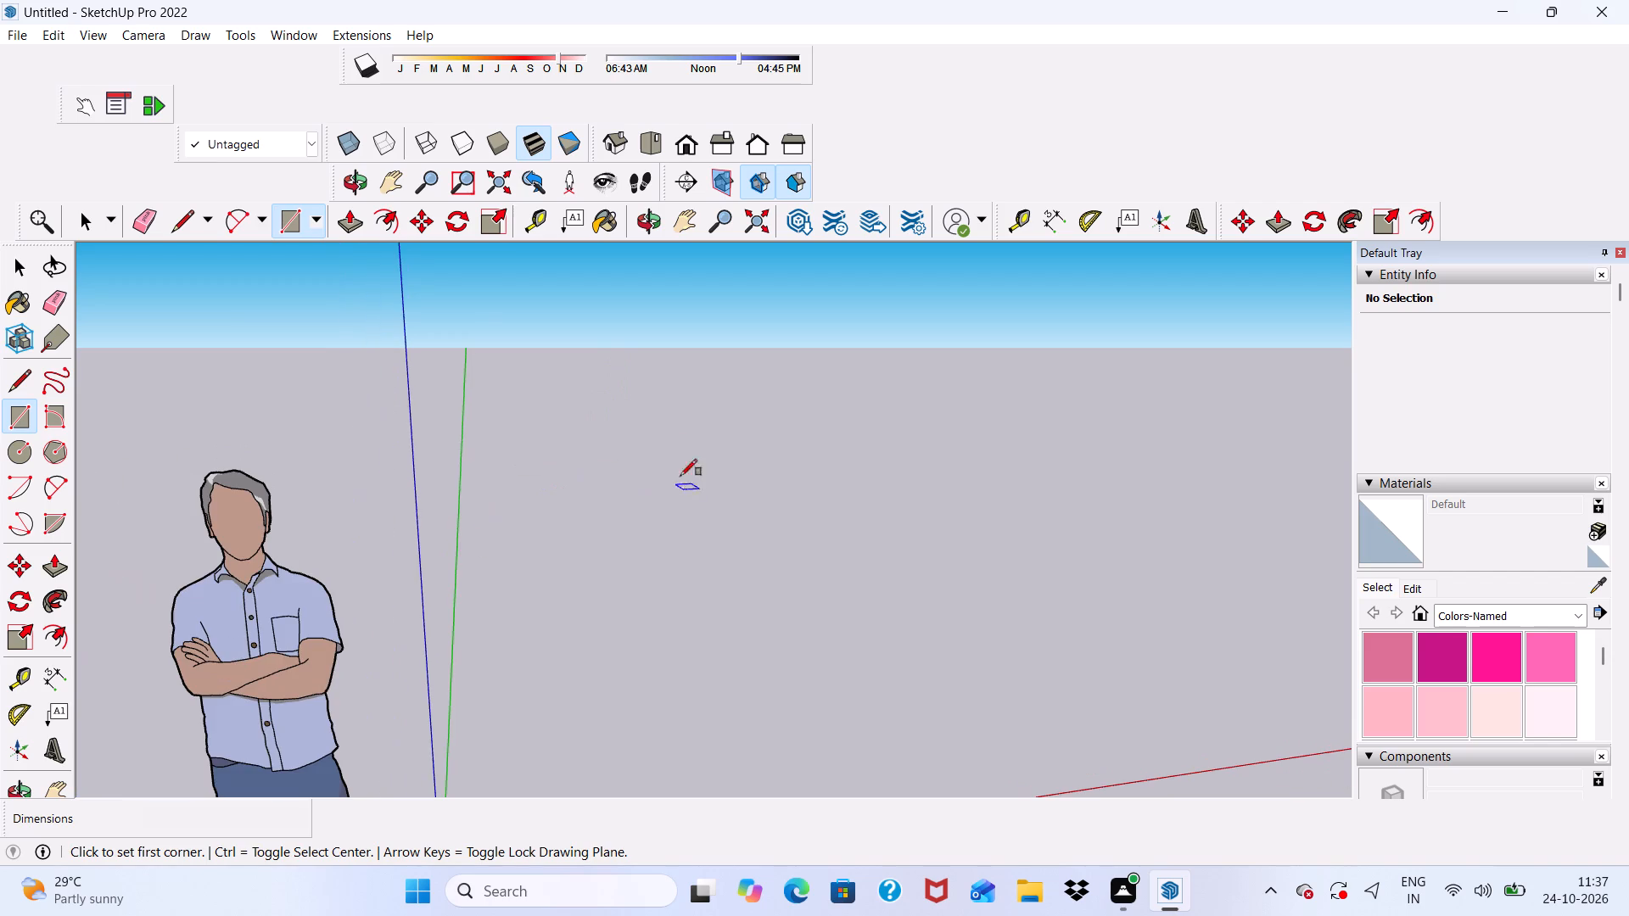
pyautogui.click(594, 485)
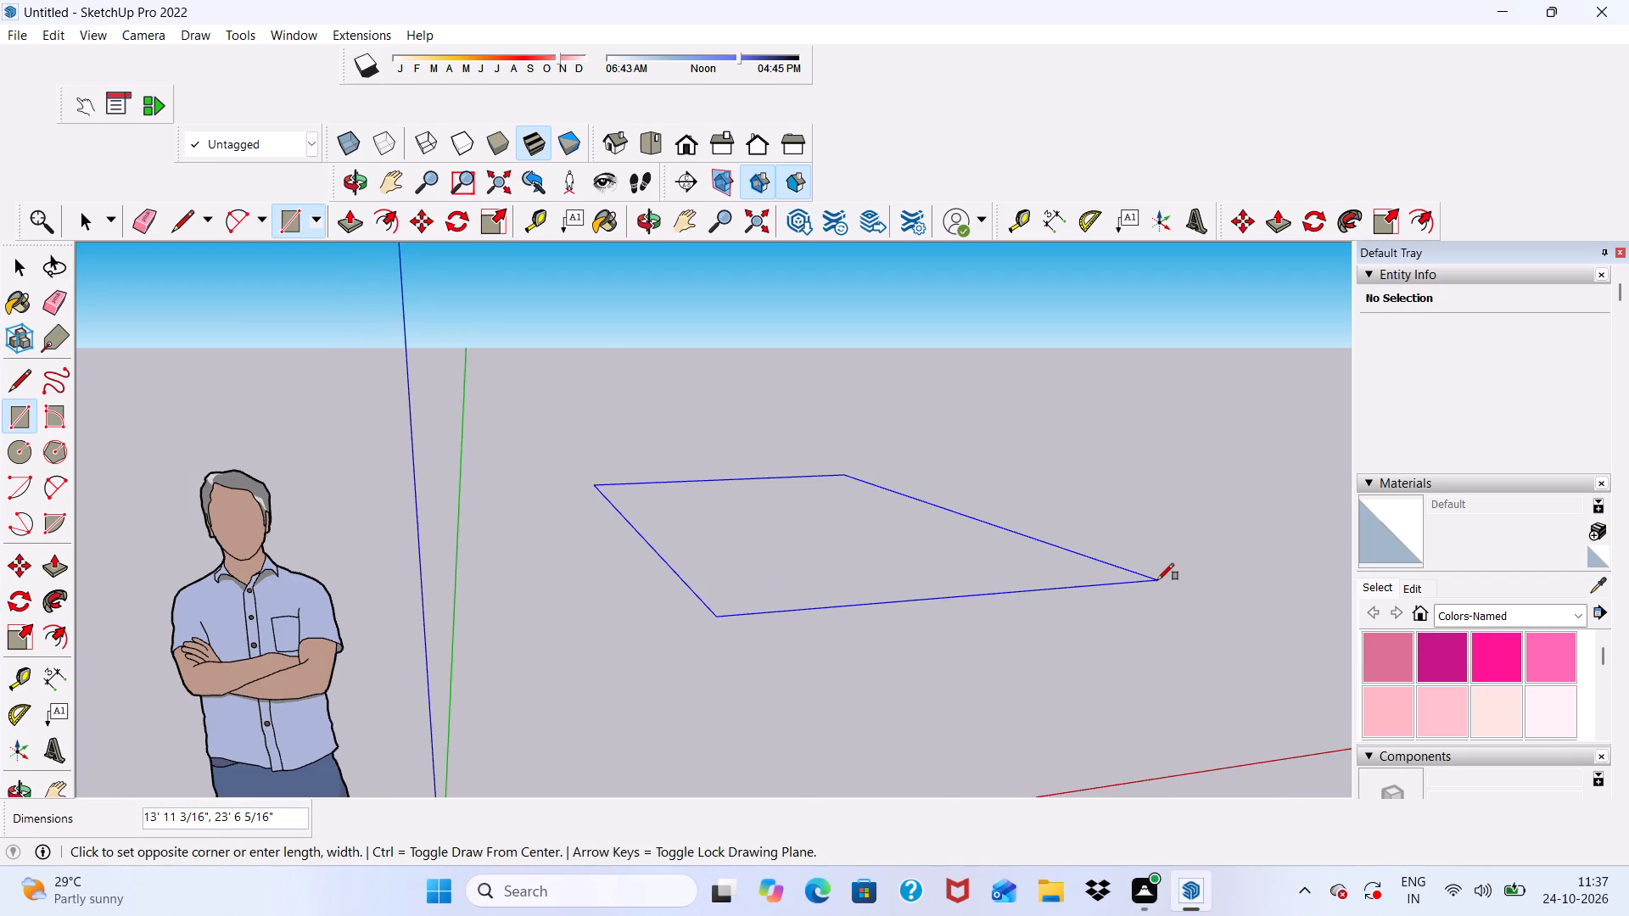
pyautogui.write("50',50'")
pyautogui.press('Return')
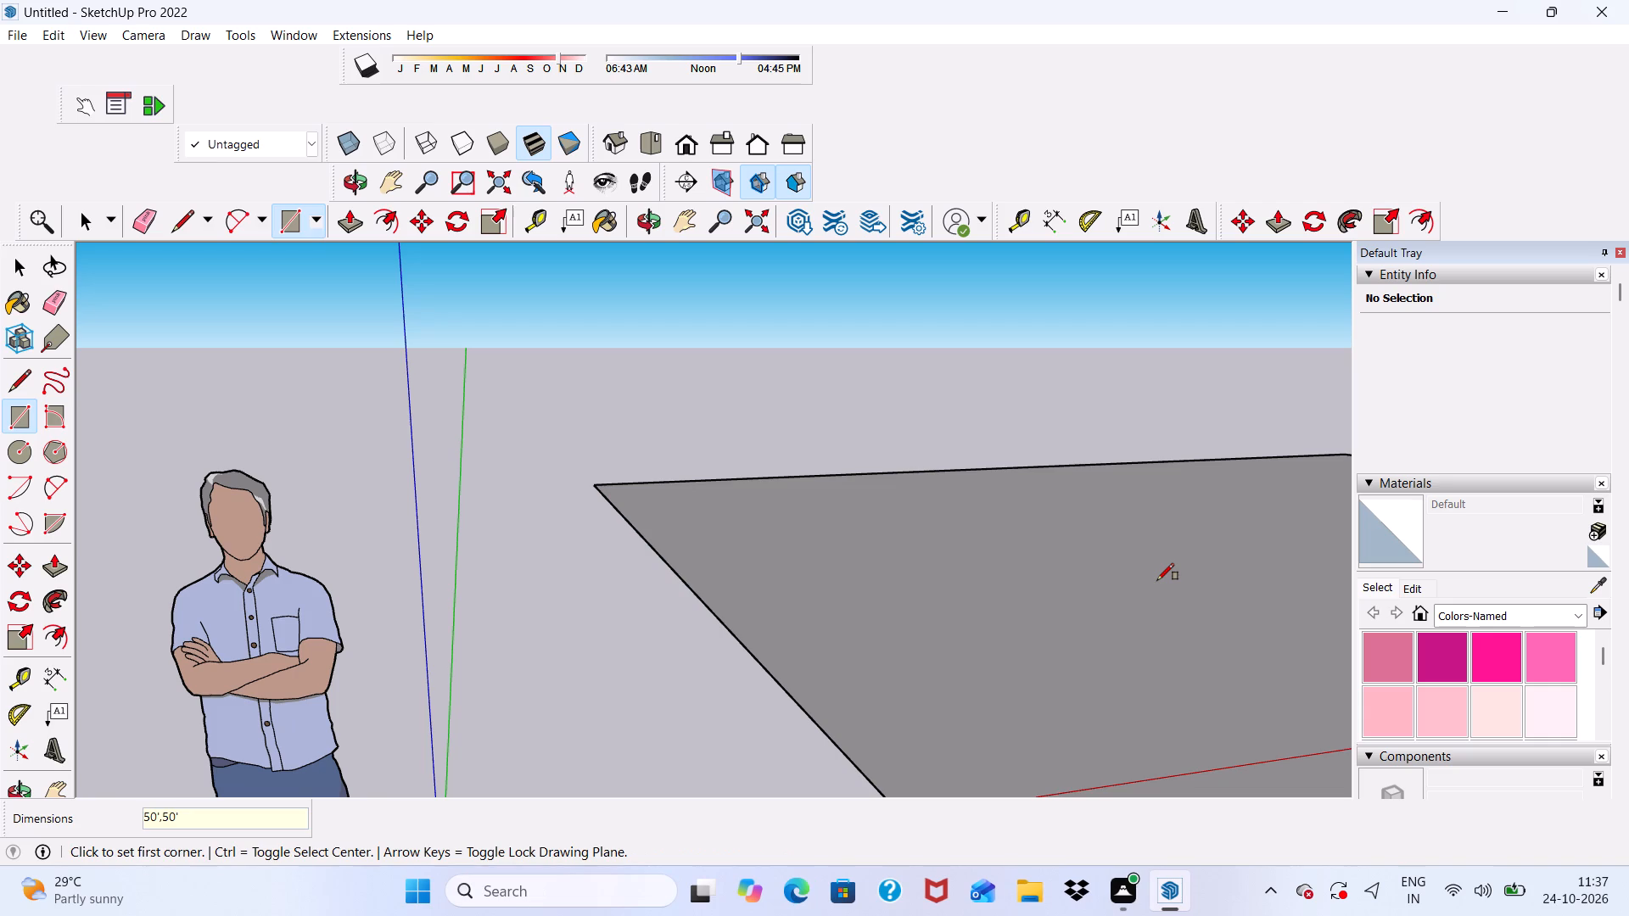
pyautogui.press('space')
# Move the square face with its edges about 34' 6" across the ground so it clears the red axis.
pyautogui.scroll(-17, 1126, 566)
pyautogui.scroll(2, 1088, 556)
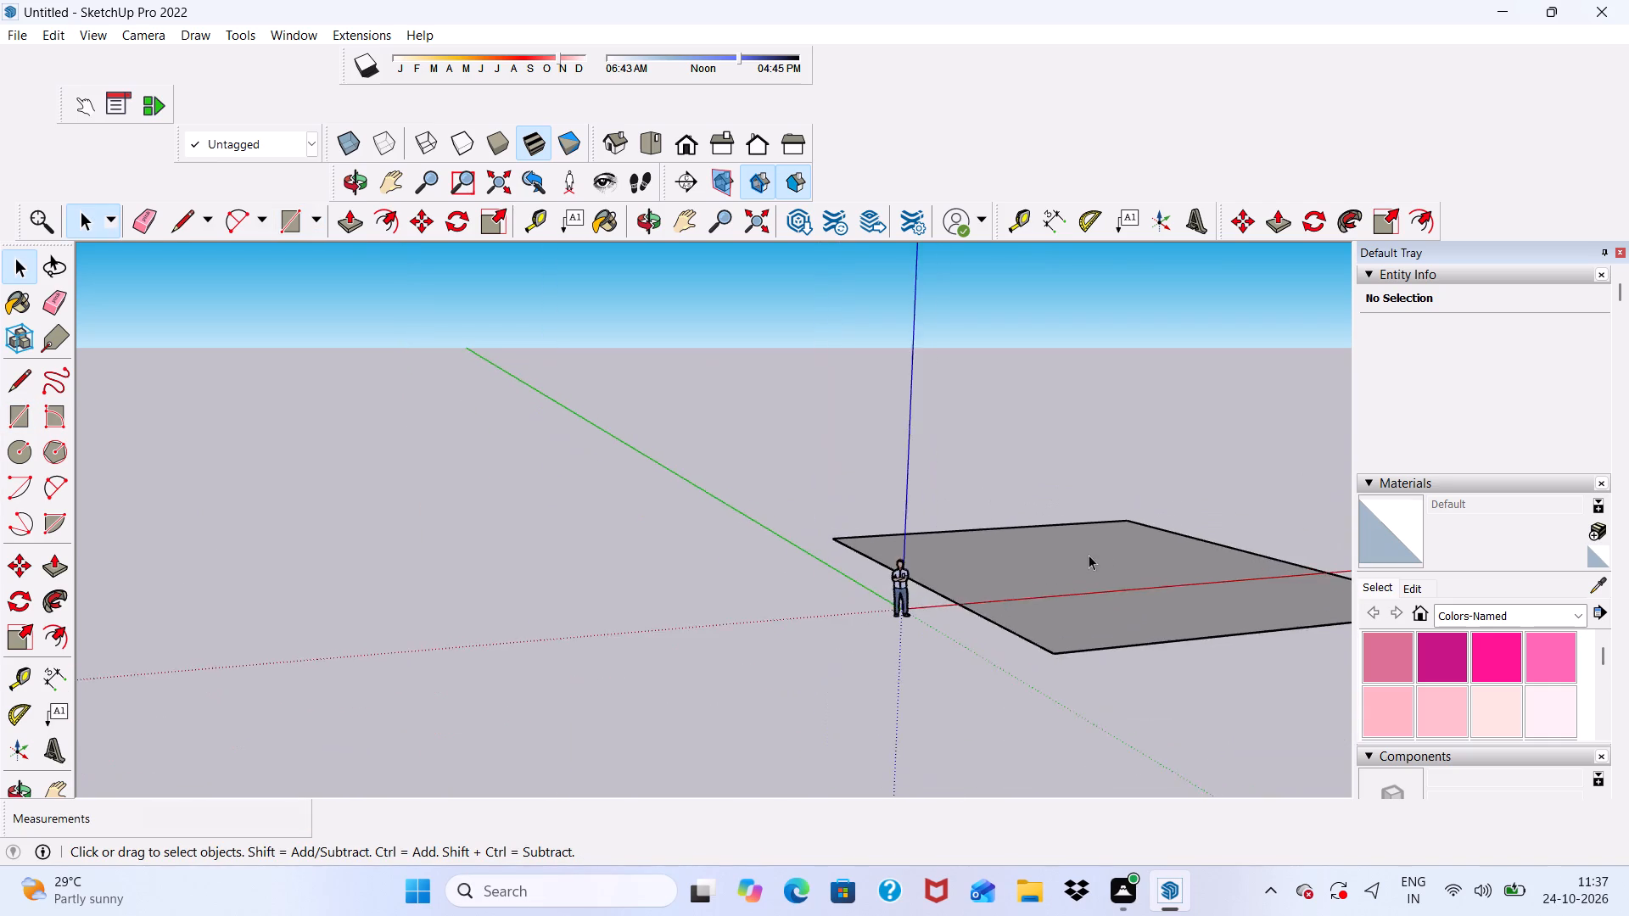
pyautogui.moveTo(1089, 625); pyautogui.dragTo(943, 701, button='middle')
pyautogui.scroll(-6, 910, 534)
pyautogui.scroll(10, 1044, 595)
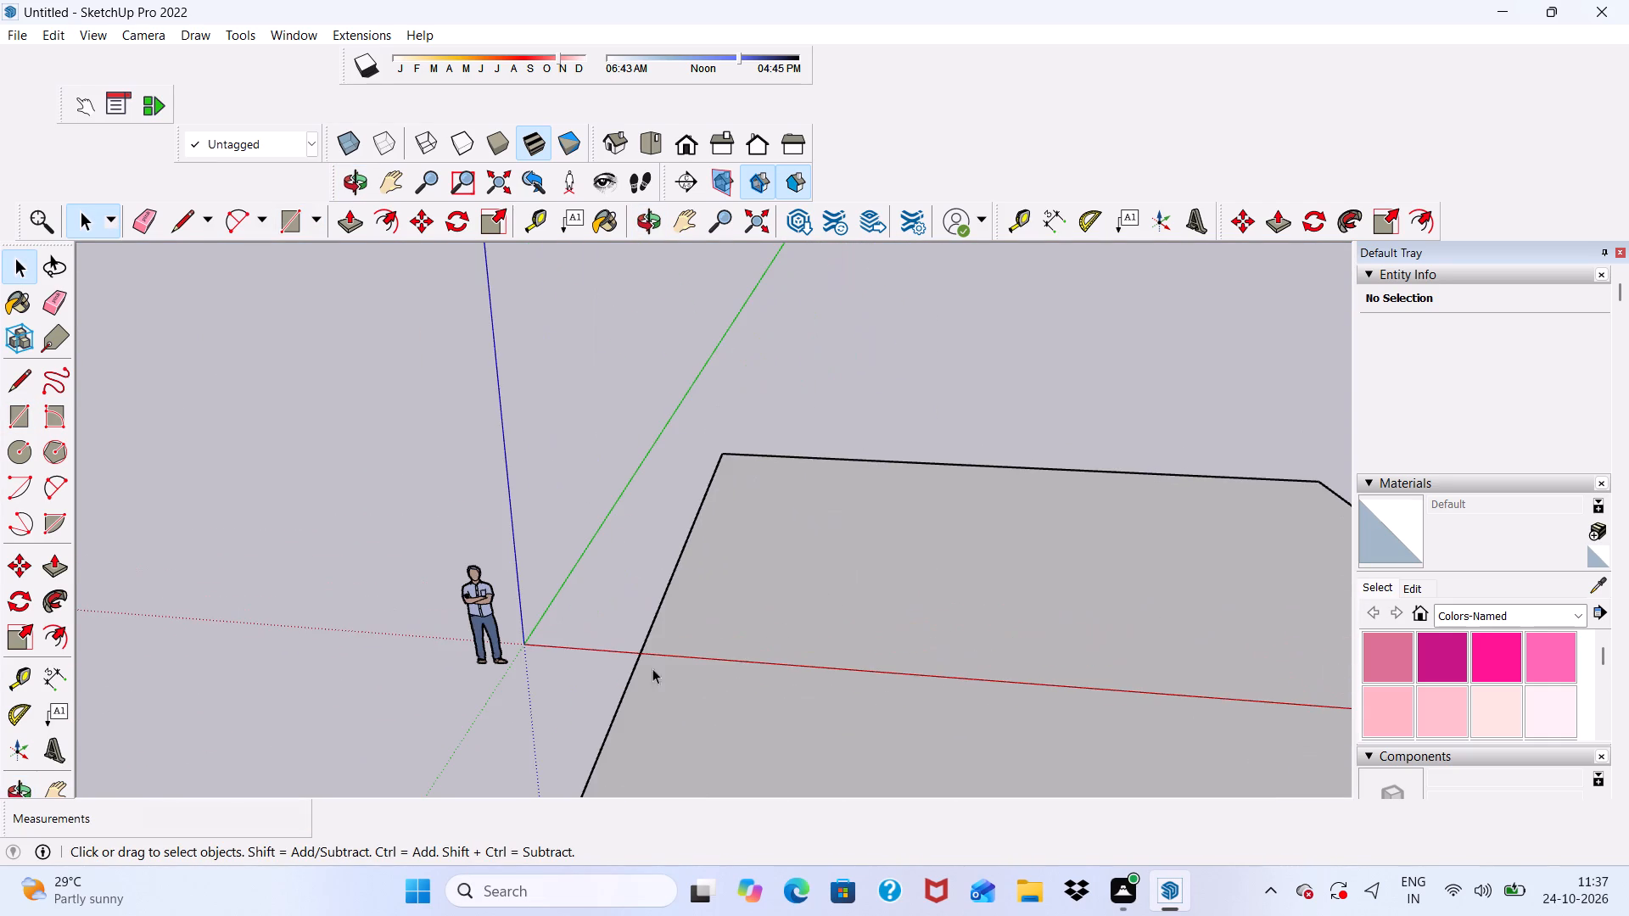
pyautogui.doubleClick(682, 613)
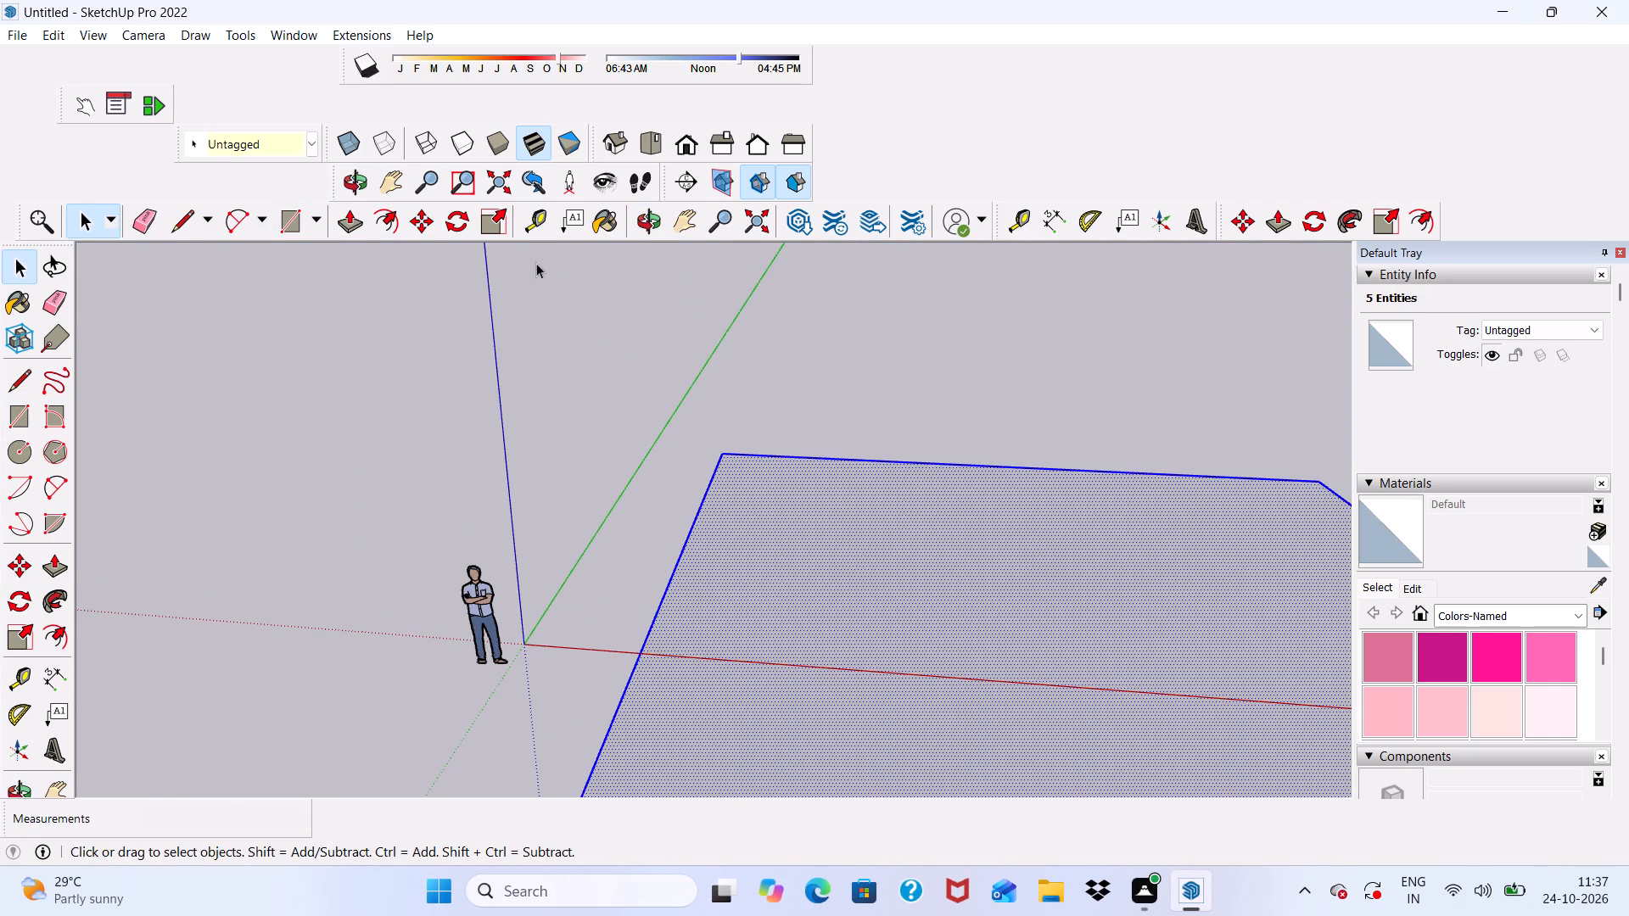
pyautogui.click(430, 220)
pyautogui.scroll(-5, 458, 309)
pyautogui.scroll(2, 533, 684)
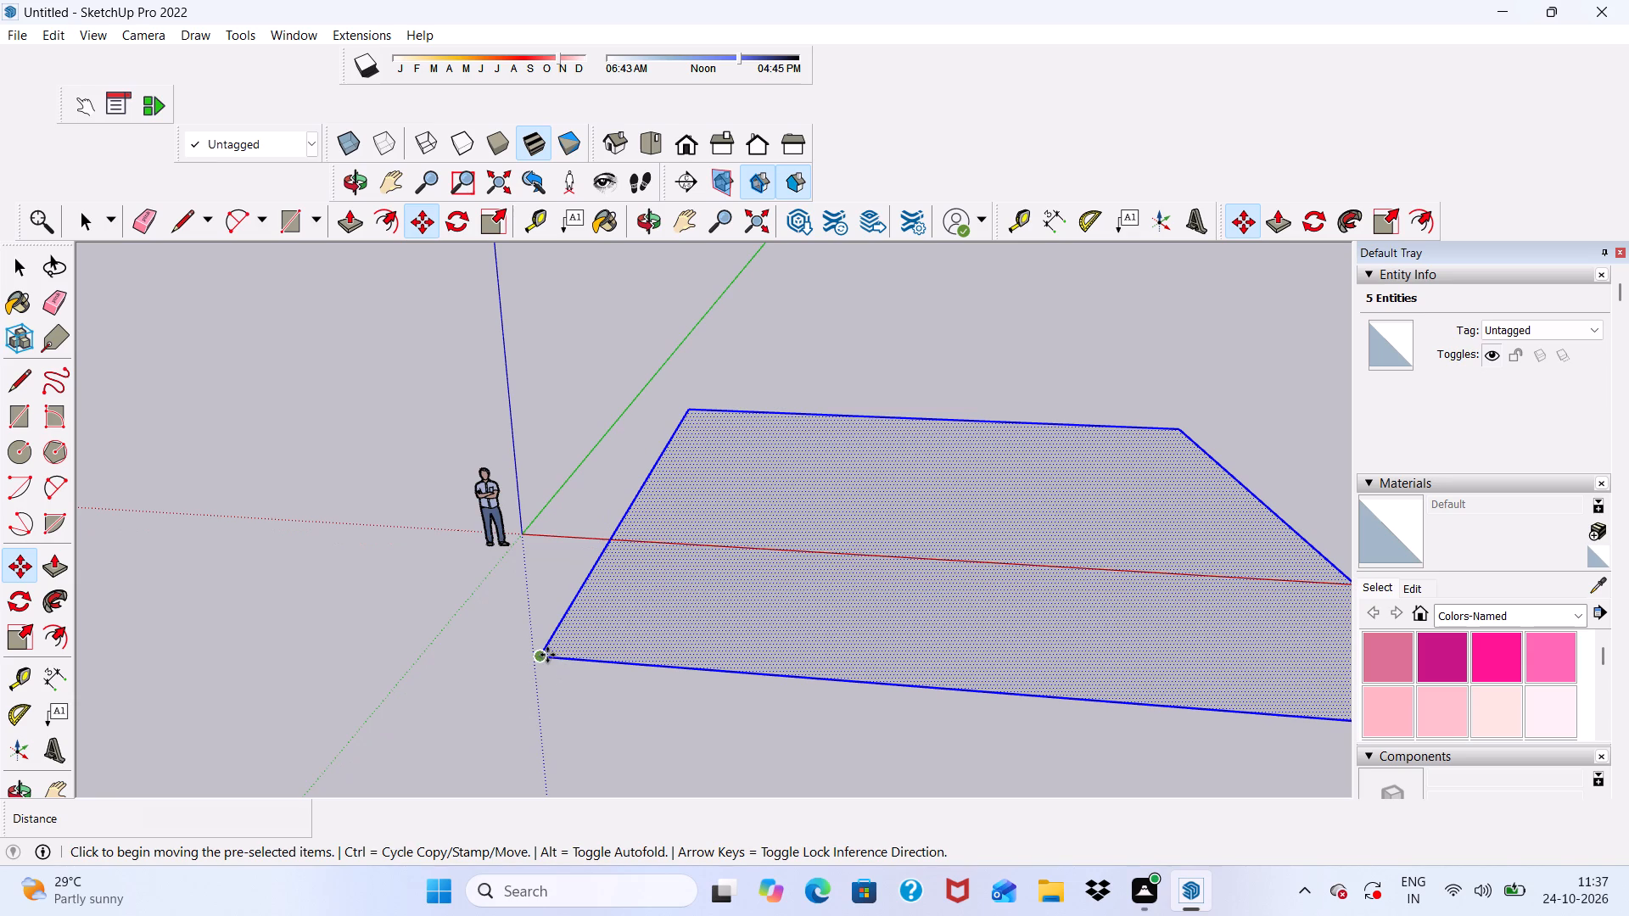
pyautogui.click(547, 655)
pyautogui.click(725, 461)
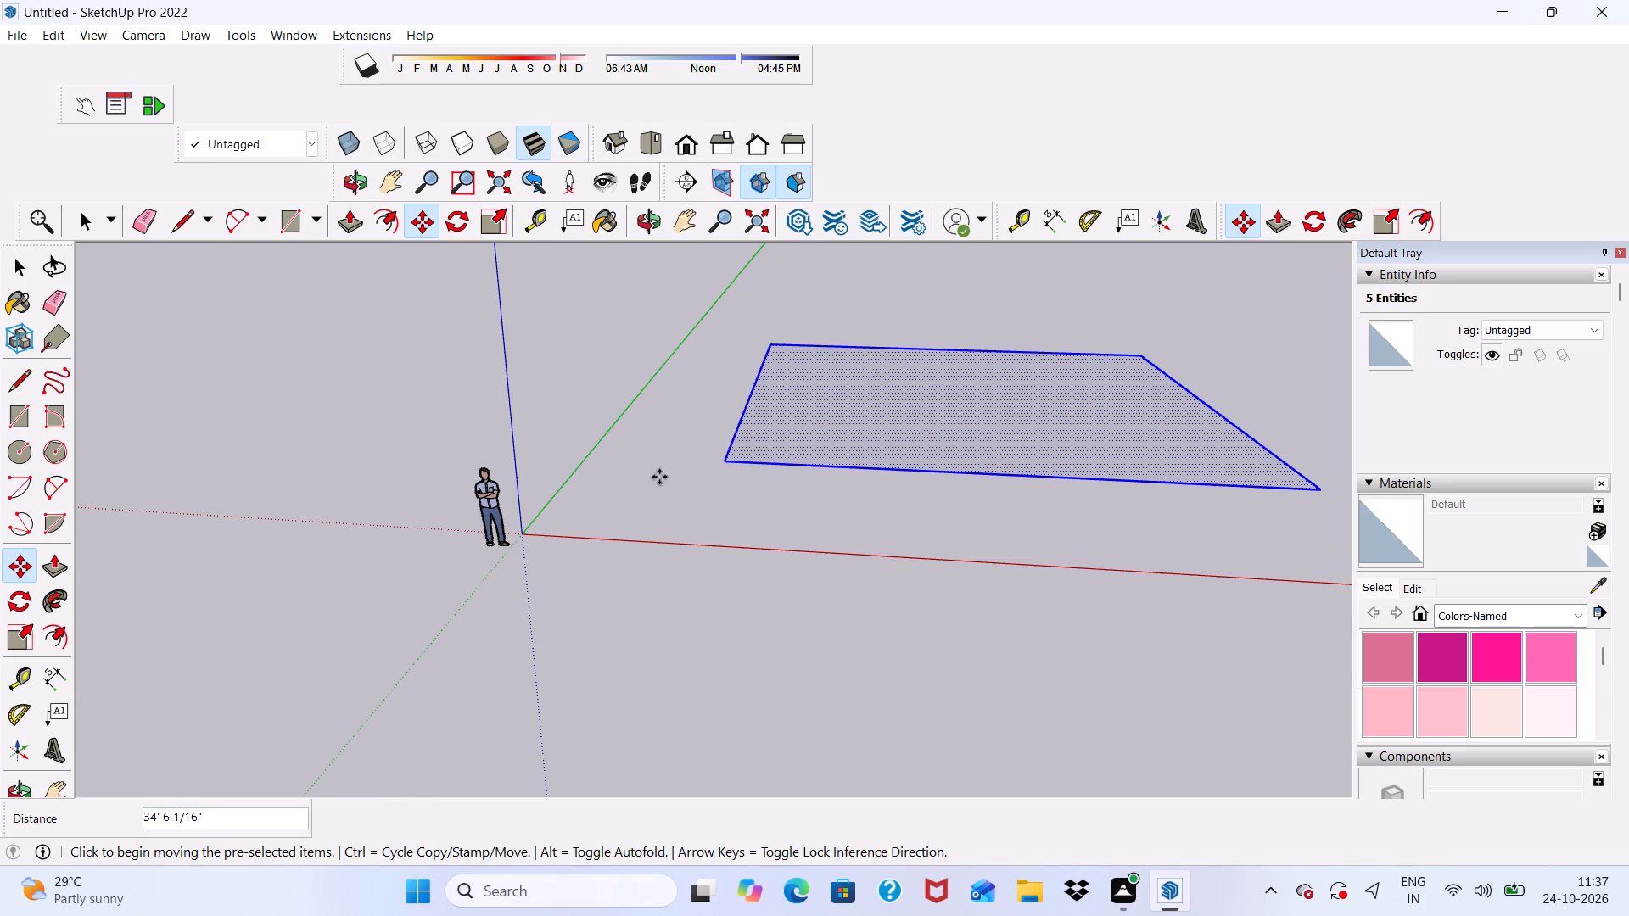
pyautogui.press('space')
pyautogui.click(654, 482)
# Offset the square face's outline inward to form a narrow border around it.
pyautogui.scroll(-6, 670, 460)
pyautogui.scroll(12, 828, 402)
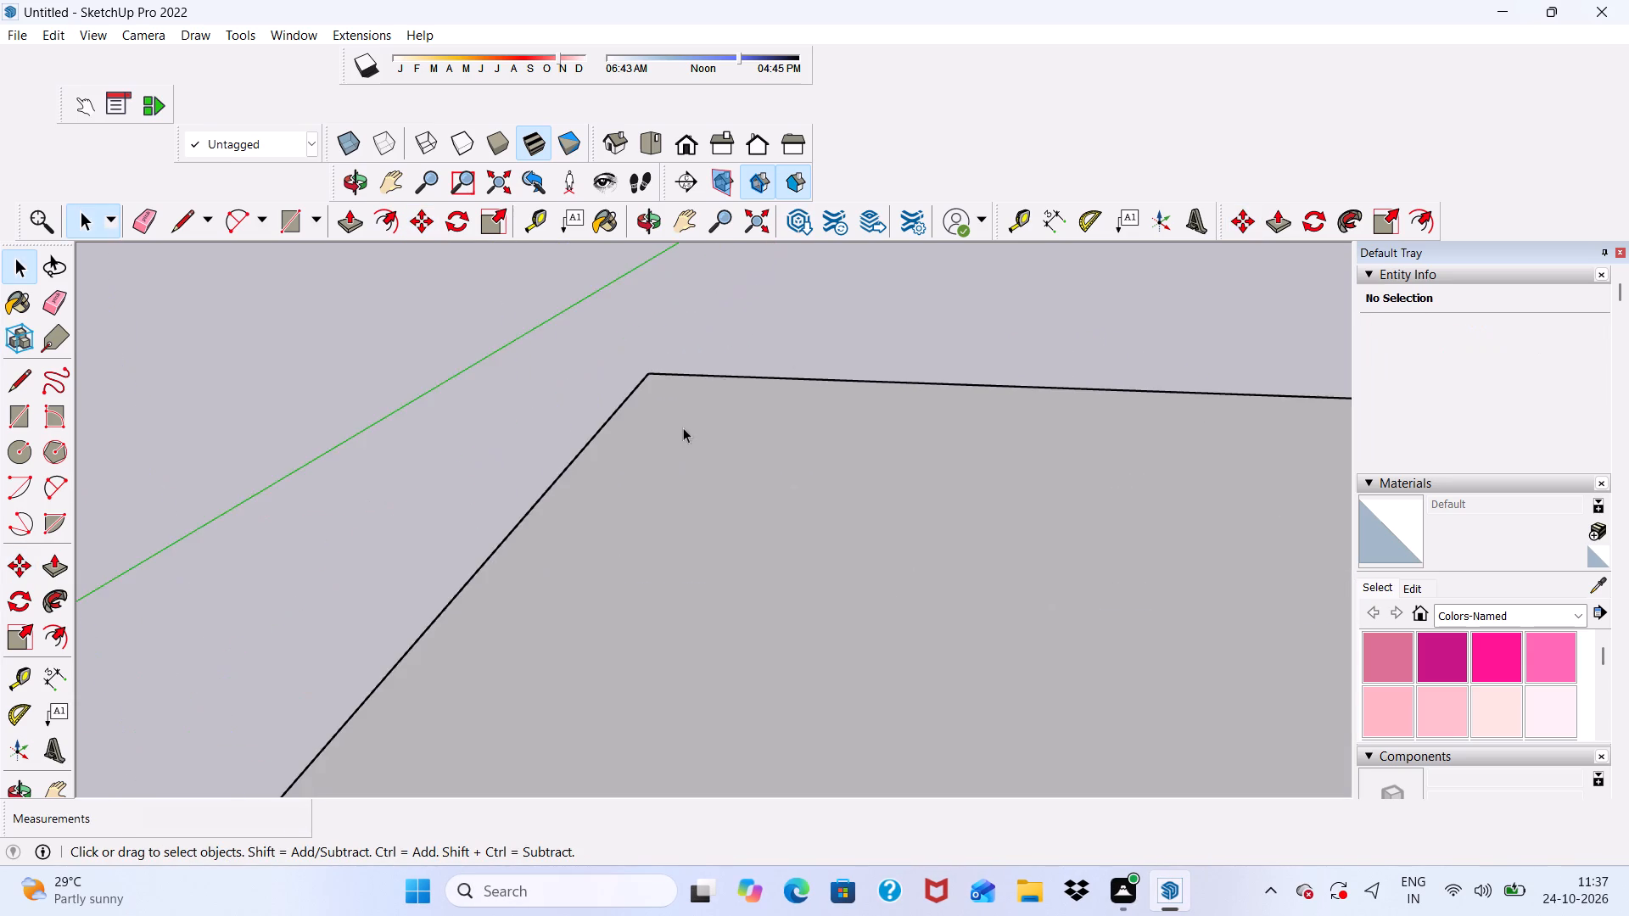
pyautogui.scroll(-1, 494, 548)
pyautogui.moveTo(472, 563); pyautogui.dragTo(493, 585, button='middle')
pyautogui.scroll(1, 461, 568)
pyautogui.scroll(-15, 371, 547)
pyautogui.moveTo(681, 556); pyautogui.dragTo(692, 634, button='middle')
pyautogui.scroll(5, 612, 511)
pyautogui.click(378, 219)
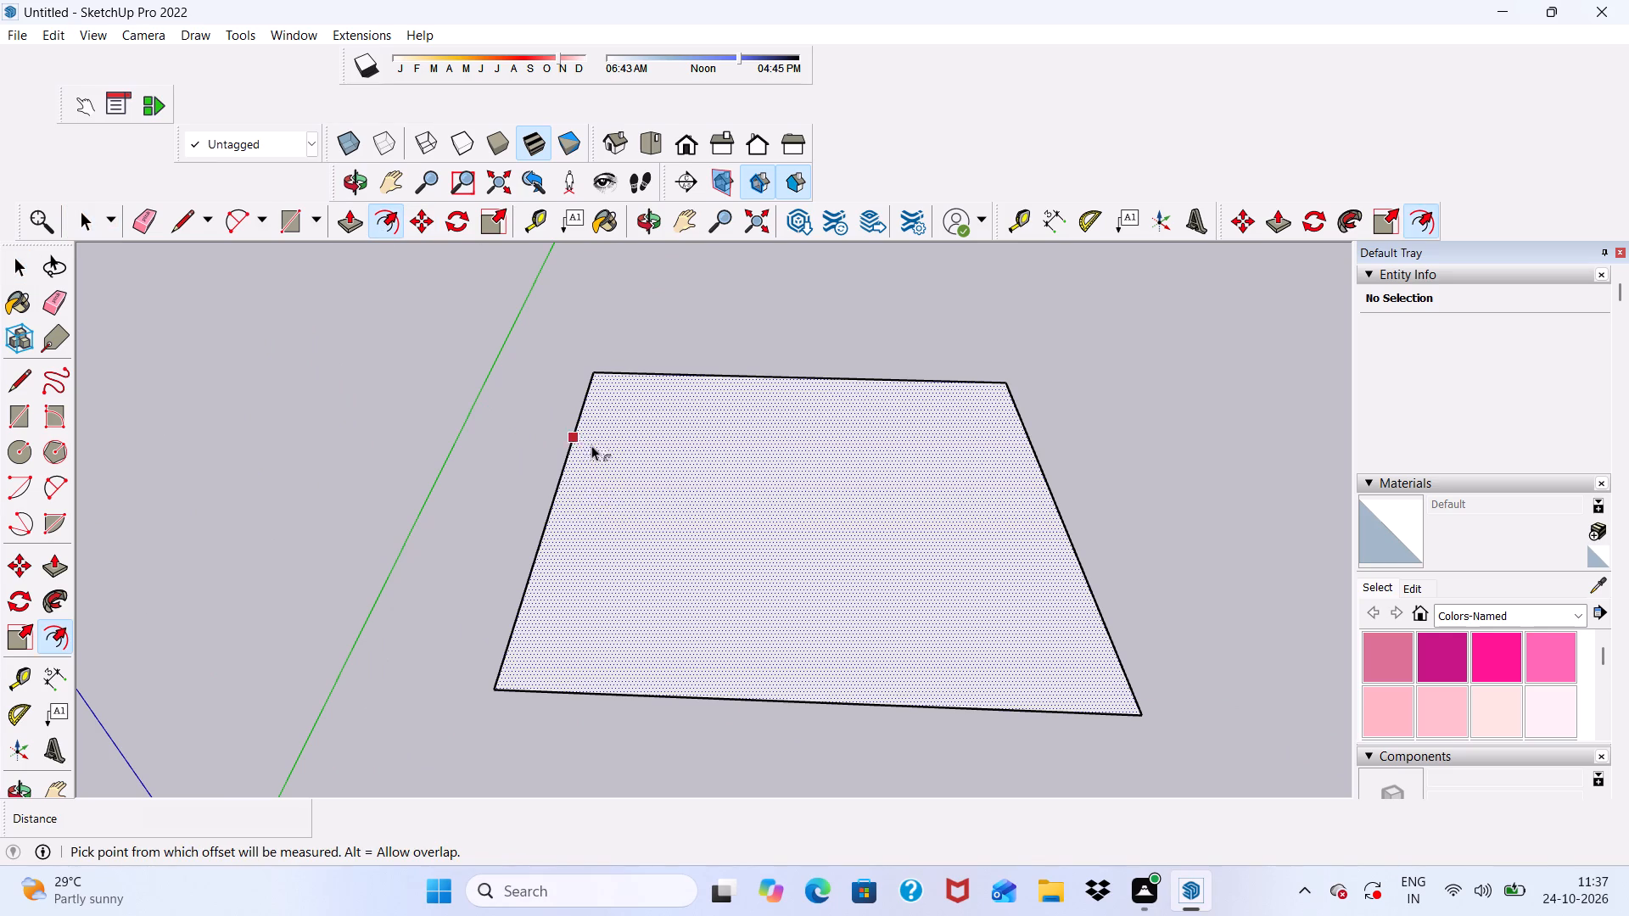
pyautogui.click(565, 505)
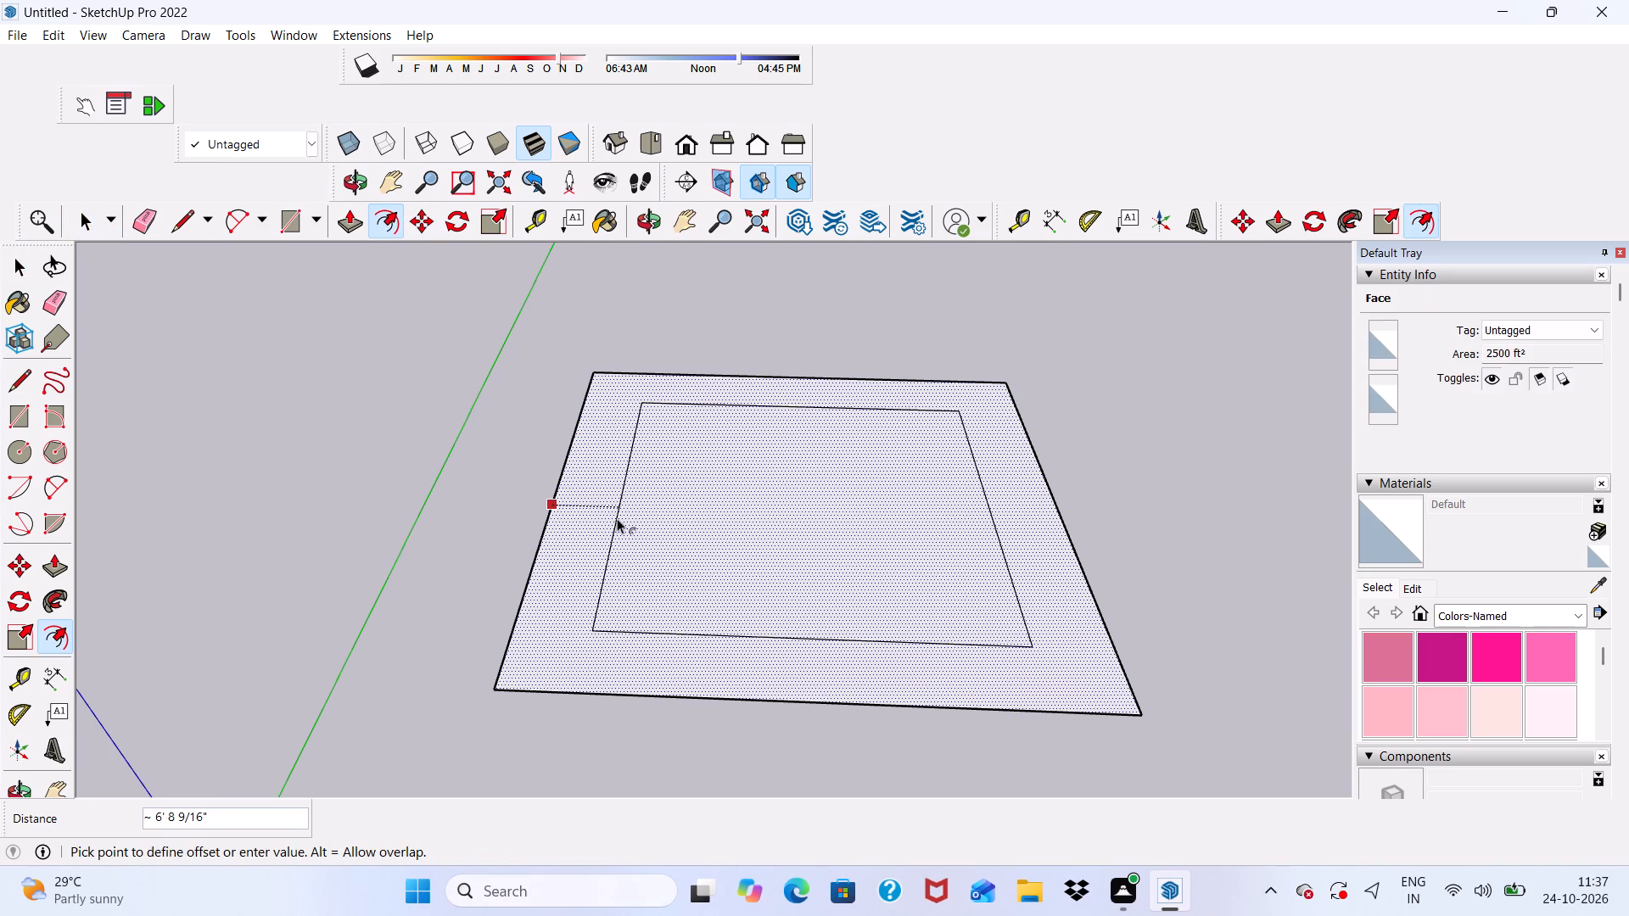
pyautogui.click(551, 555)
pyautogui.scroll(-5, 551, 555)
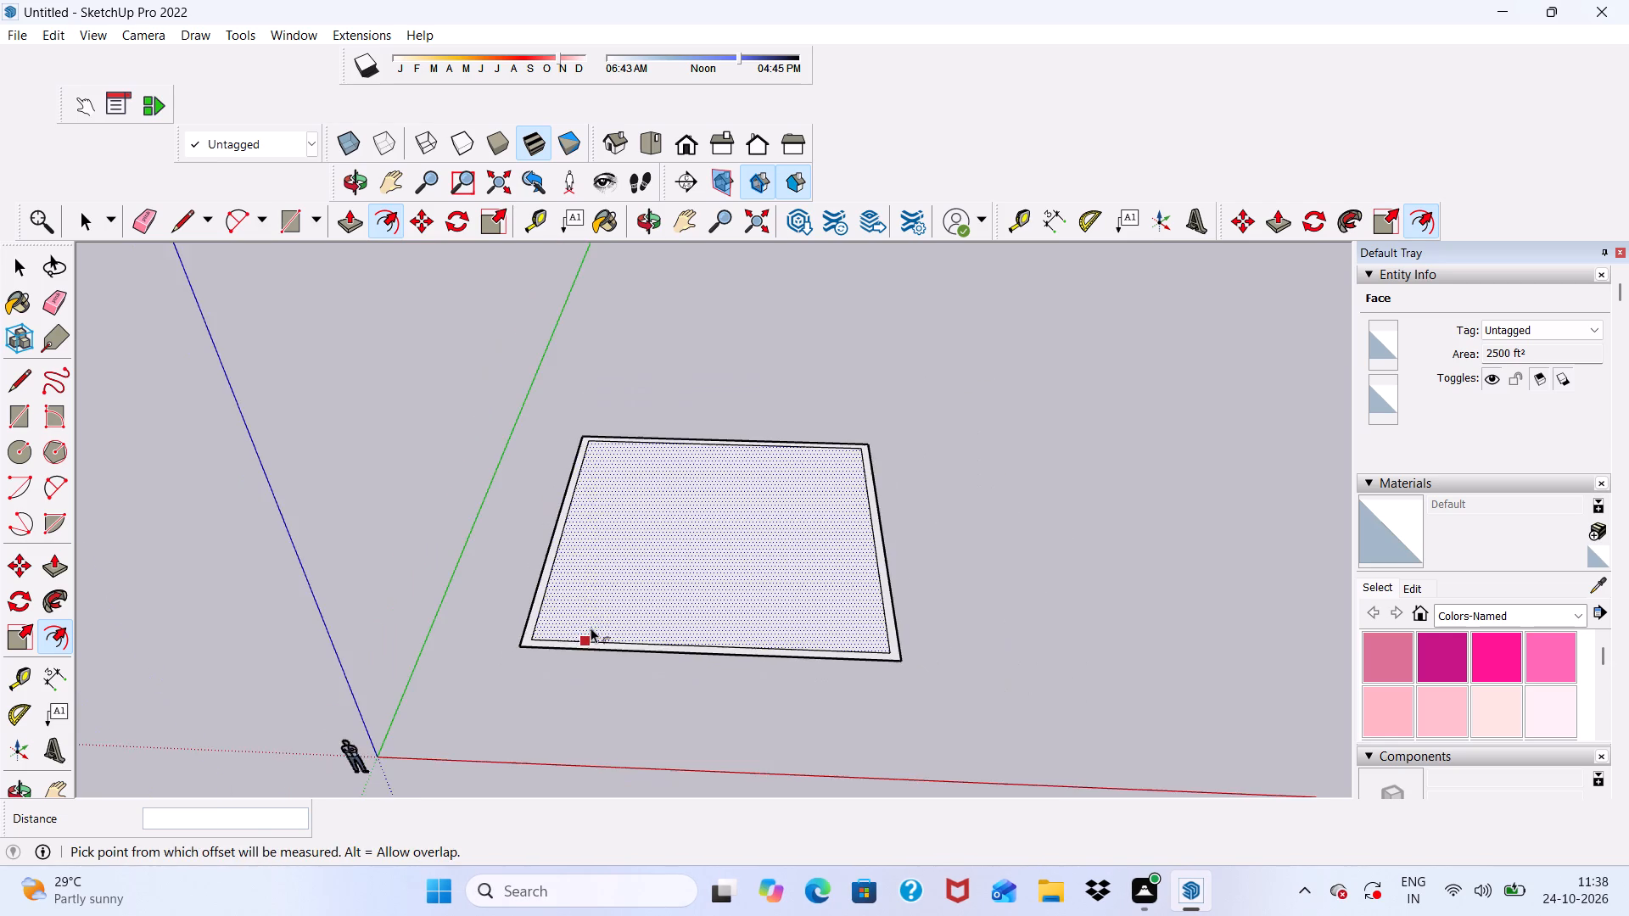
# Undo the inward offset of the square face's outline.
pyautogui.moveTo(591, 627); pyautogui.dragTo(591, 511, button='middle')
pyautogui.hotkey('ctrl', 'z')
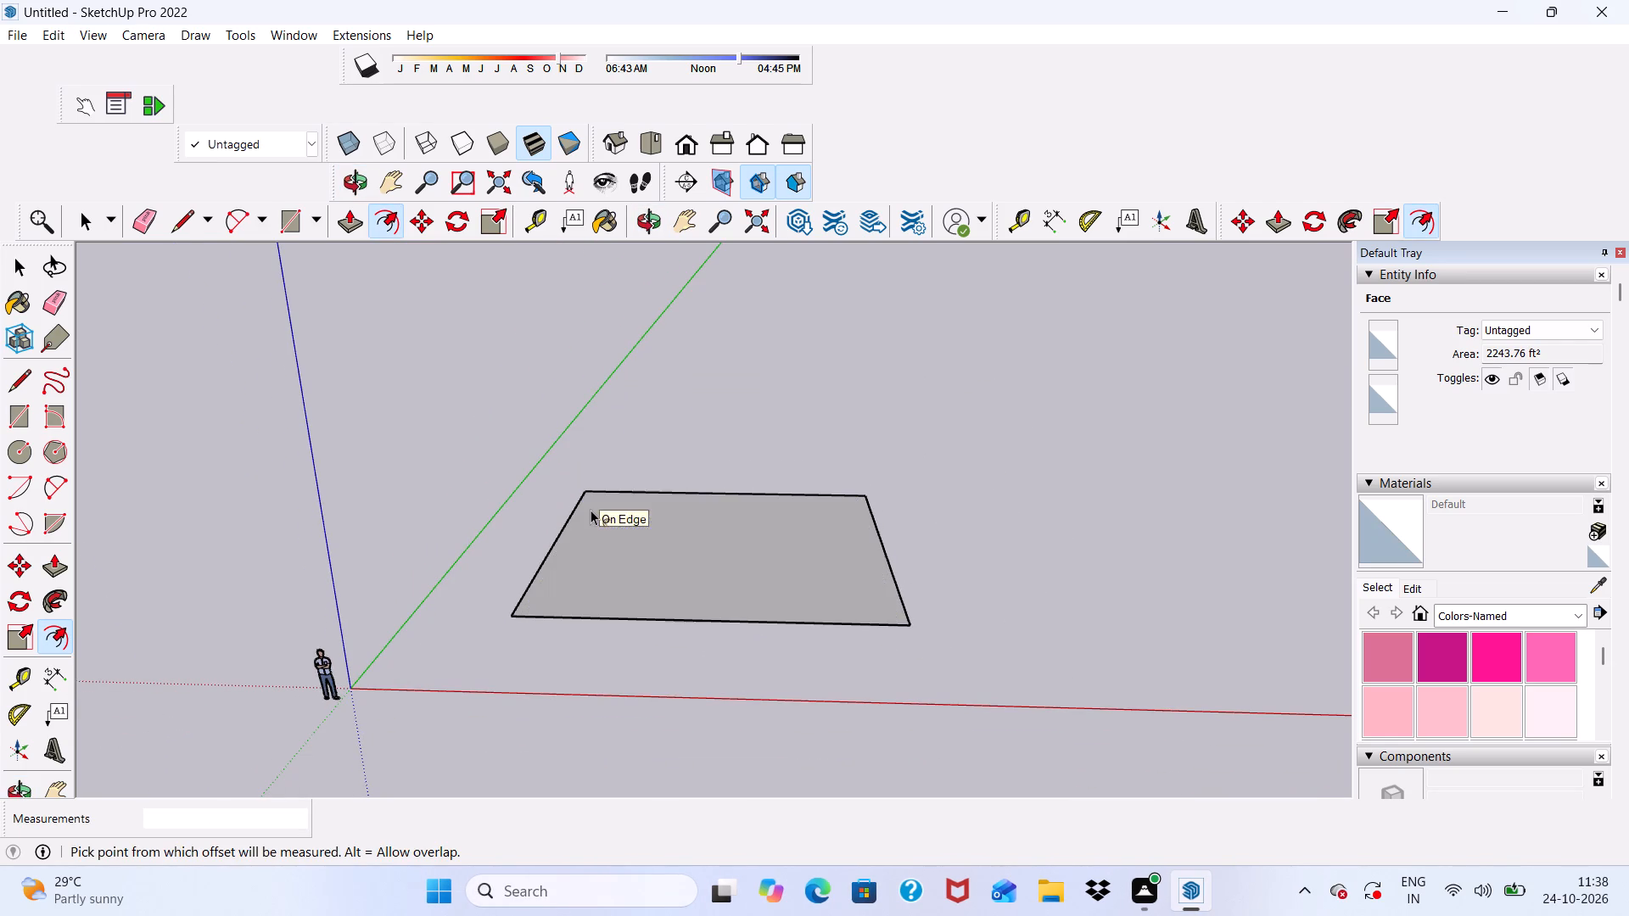
# Offset the square face's outline 9" inward to form a thin wall border.
pyautogui.click(556, 567)
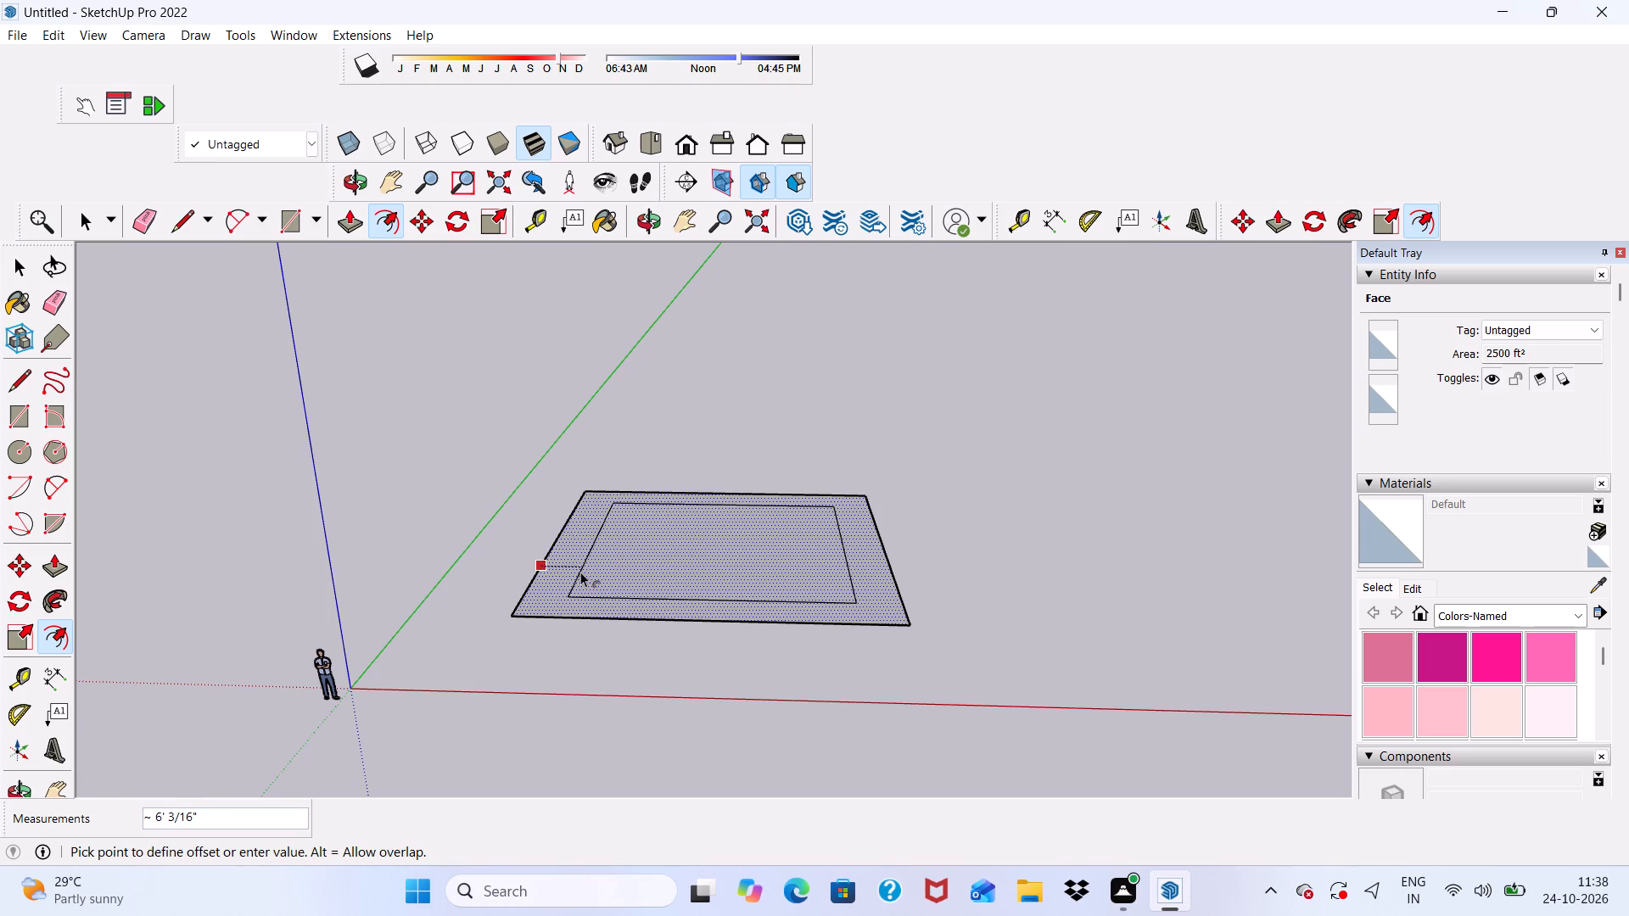
pyautogui.write('9"')
pyautogui.press('Return')
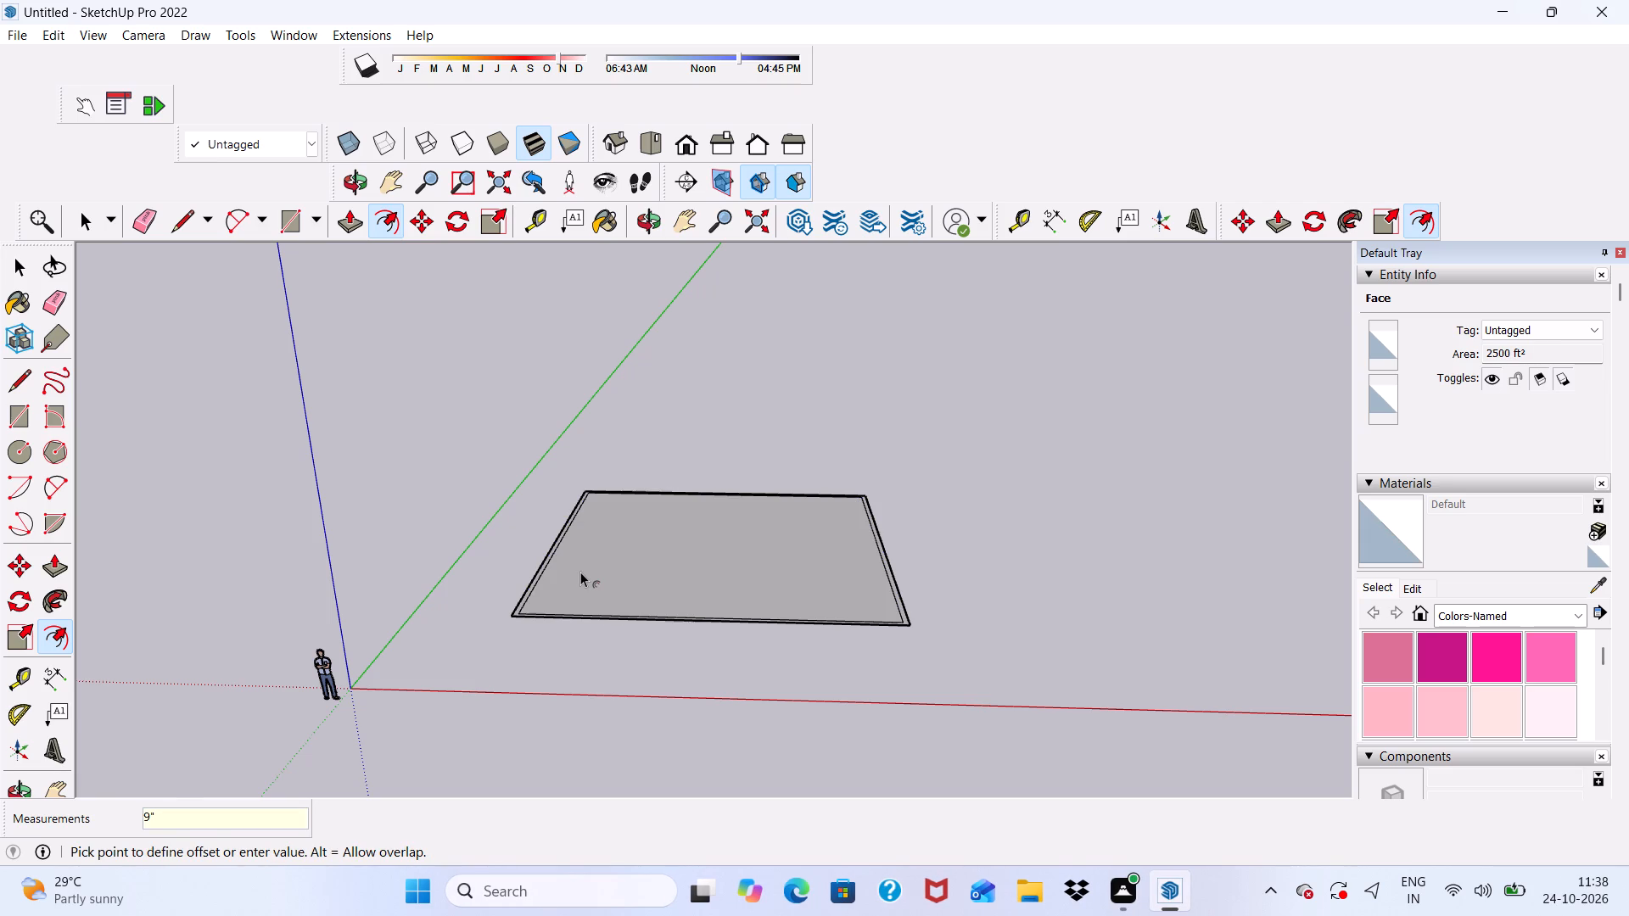
pyautogui.press('space')
# Offset the wall border's outer outline outward to form a wider ground apron around it.
pyautogui.scroll(12, 580, 572)
pyautogui.moveTo(572, 581); pyautogui.dragTo(585, 717, button='middle')
pyautogui.scroll(-6, 495, 567)
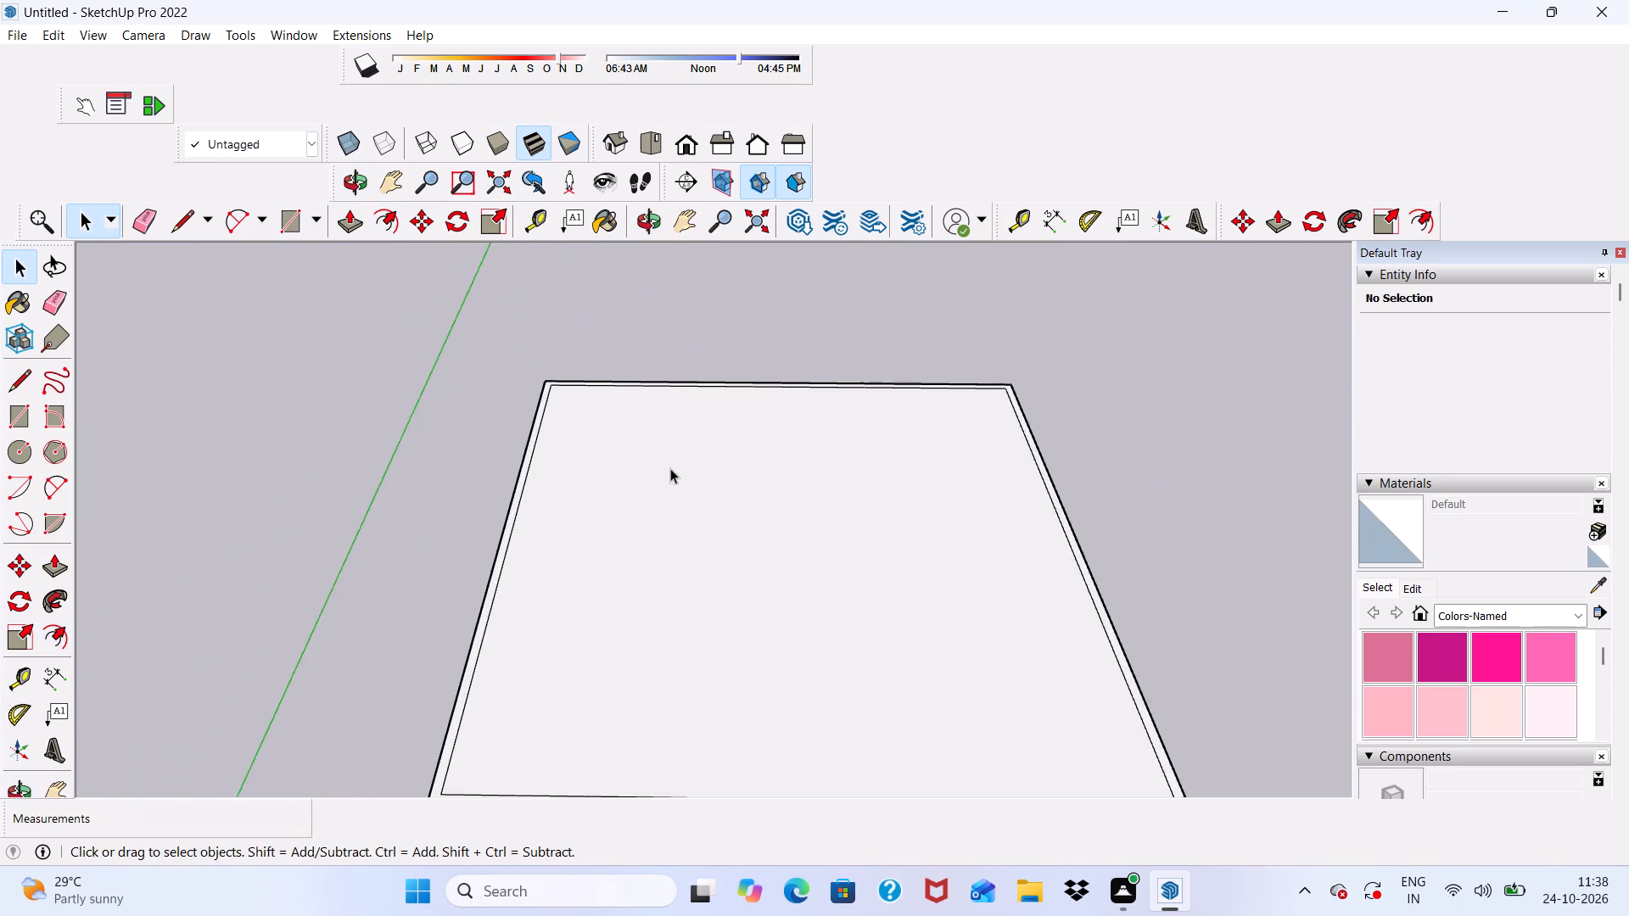
pyautogui.scroll(-6, 670, 468)
pyautogui.moveTo(678, 667); pyautogui.dragTo(665, 717, button='middle')
pyautogui.scroll(9, 563, 684)
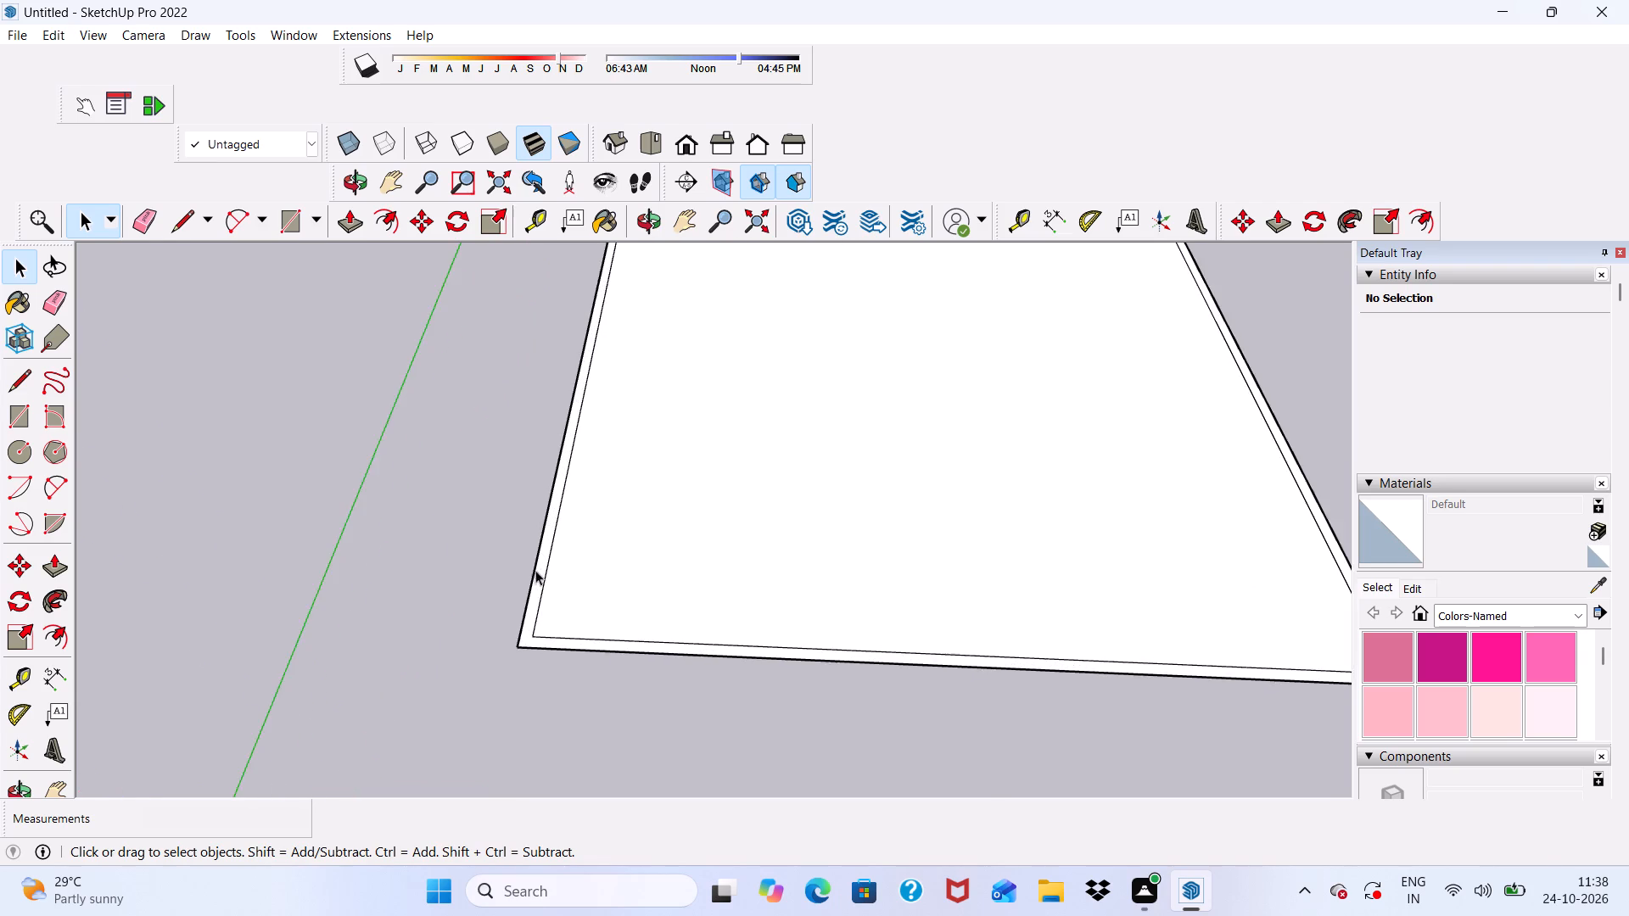
pyautogui.scroll(4, 533, 556)
pyautogui.click(553, 513)
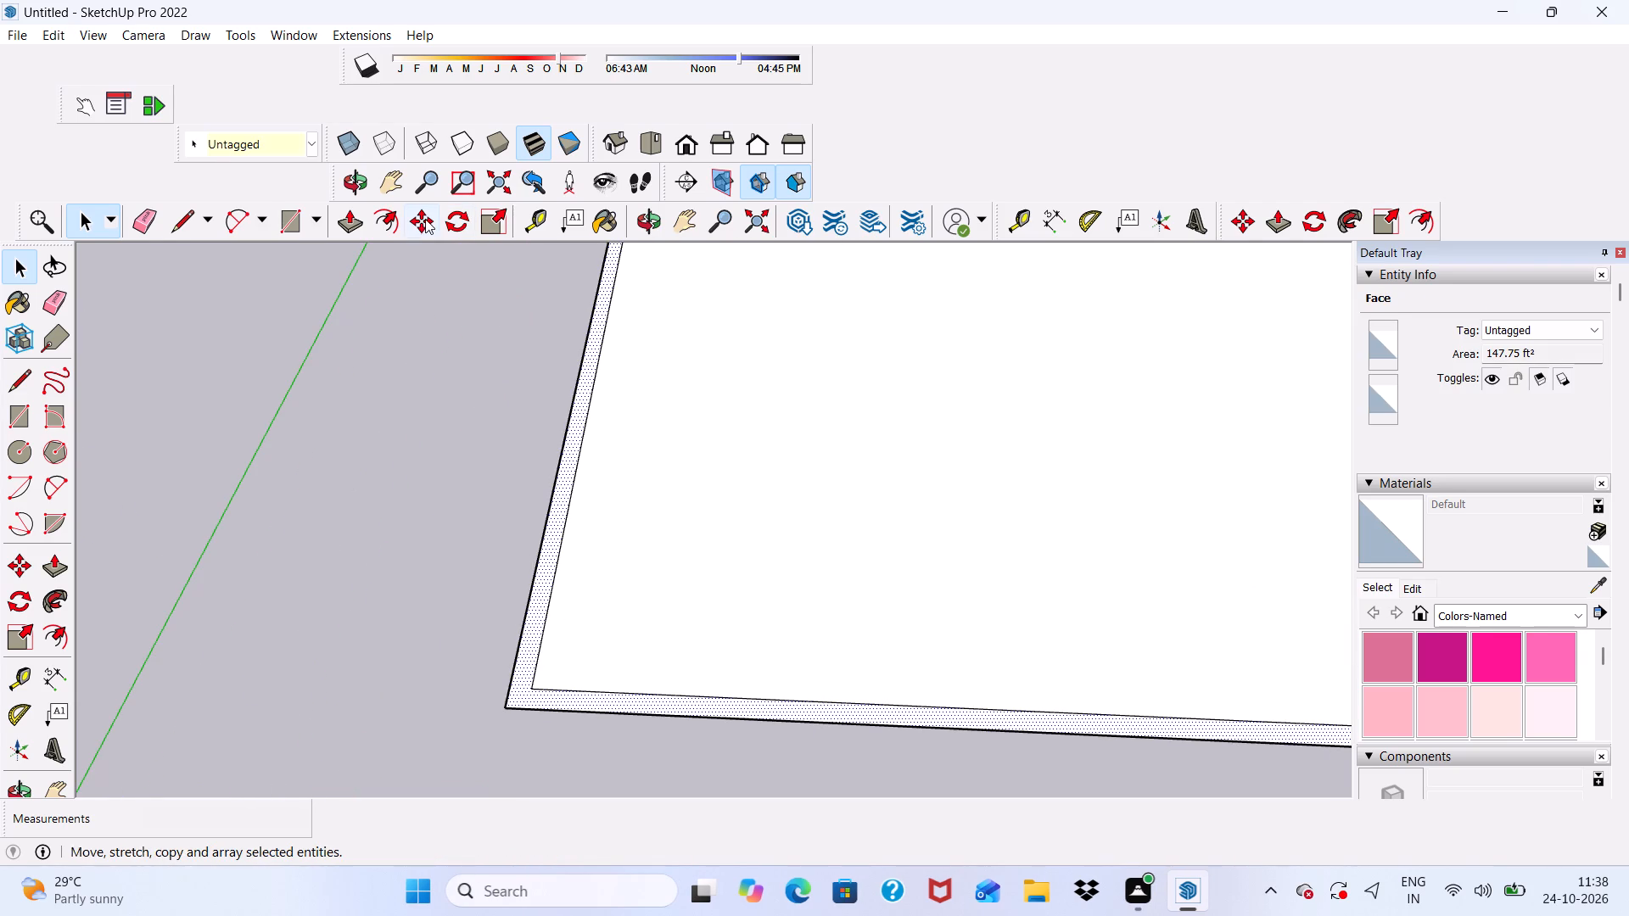
pyautogui.click(382, 227)
pyautogui.click(563, 439)
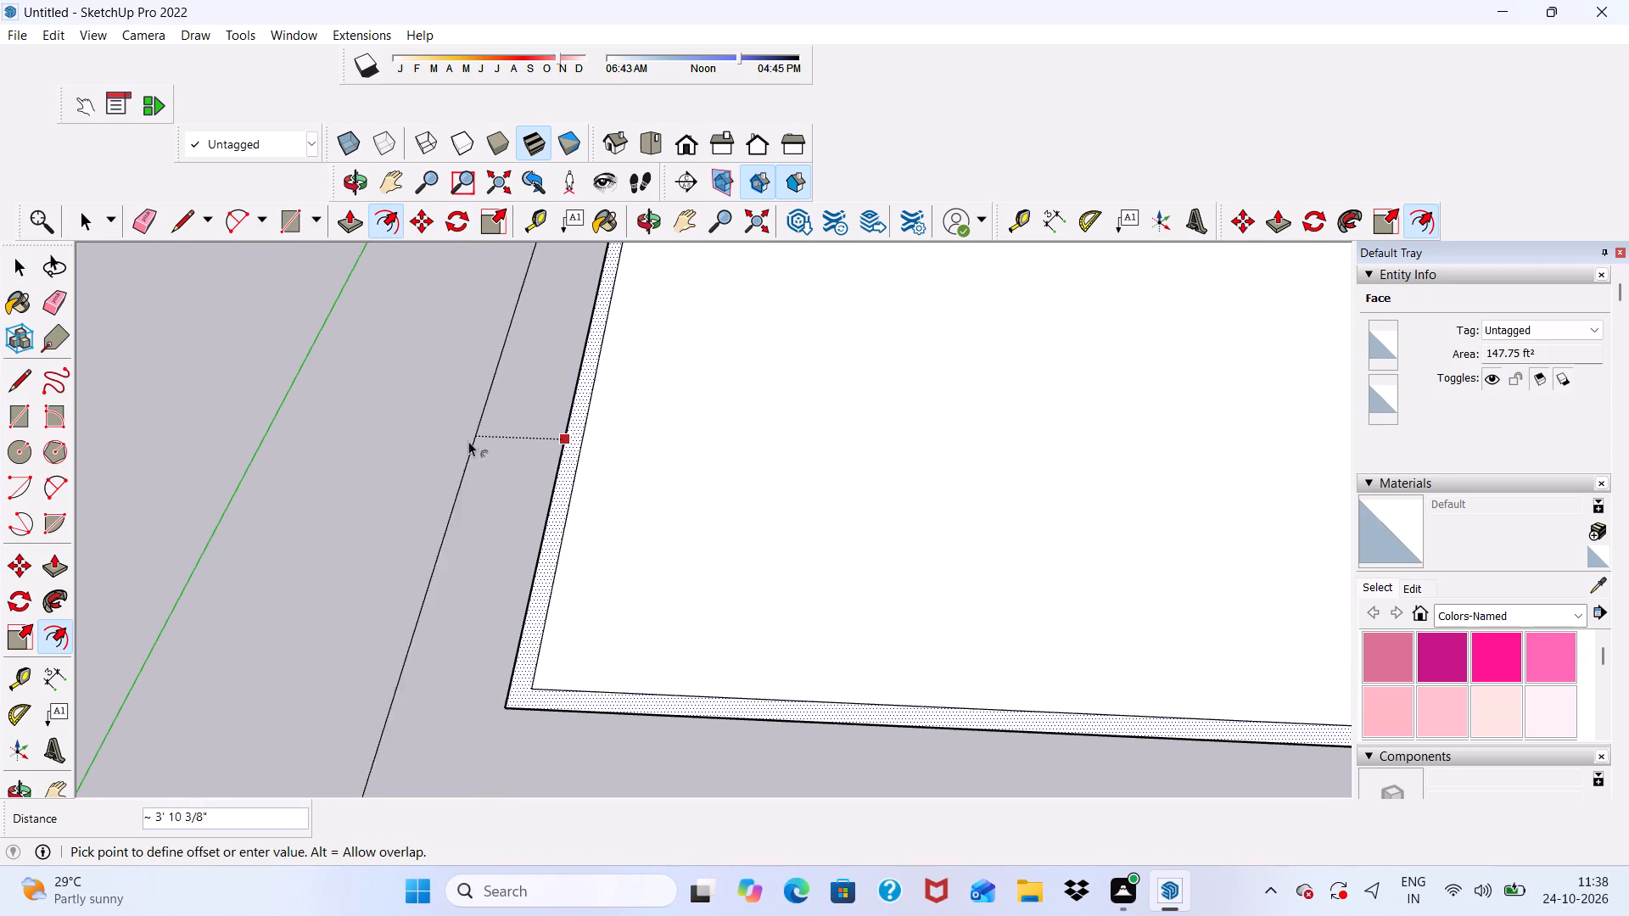
pyautogui.click(371, 451)
pyautogui.scroll(-10, 371, 444)
pyautogui.press('space')
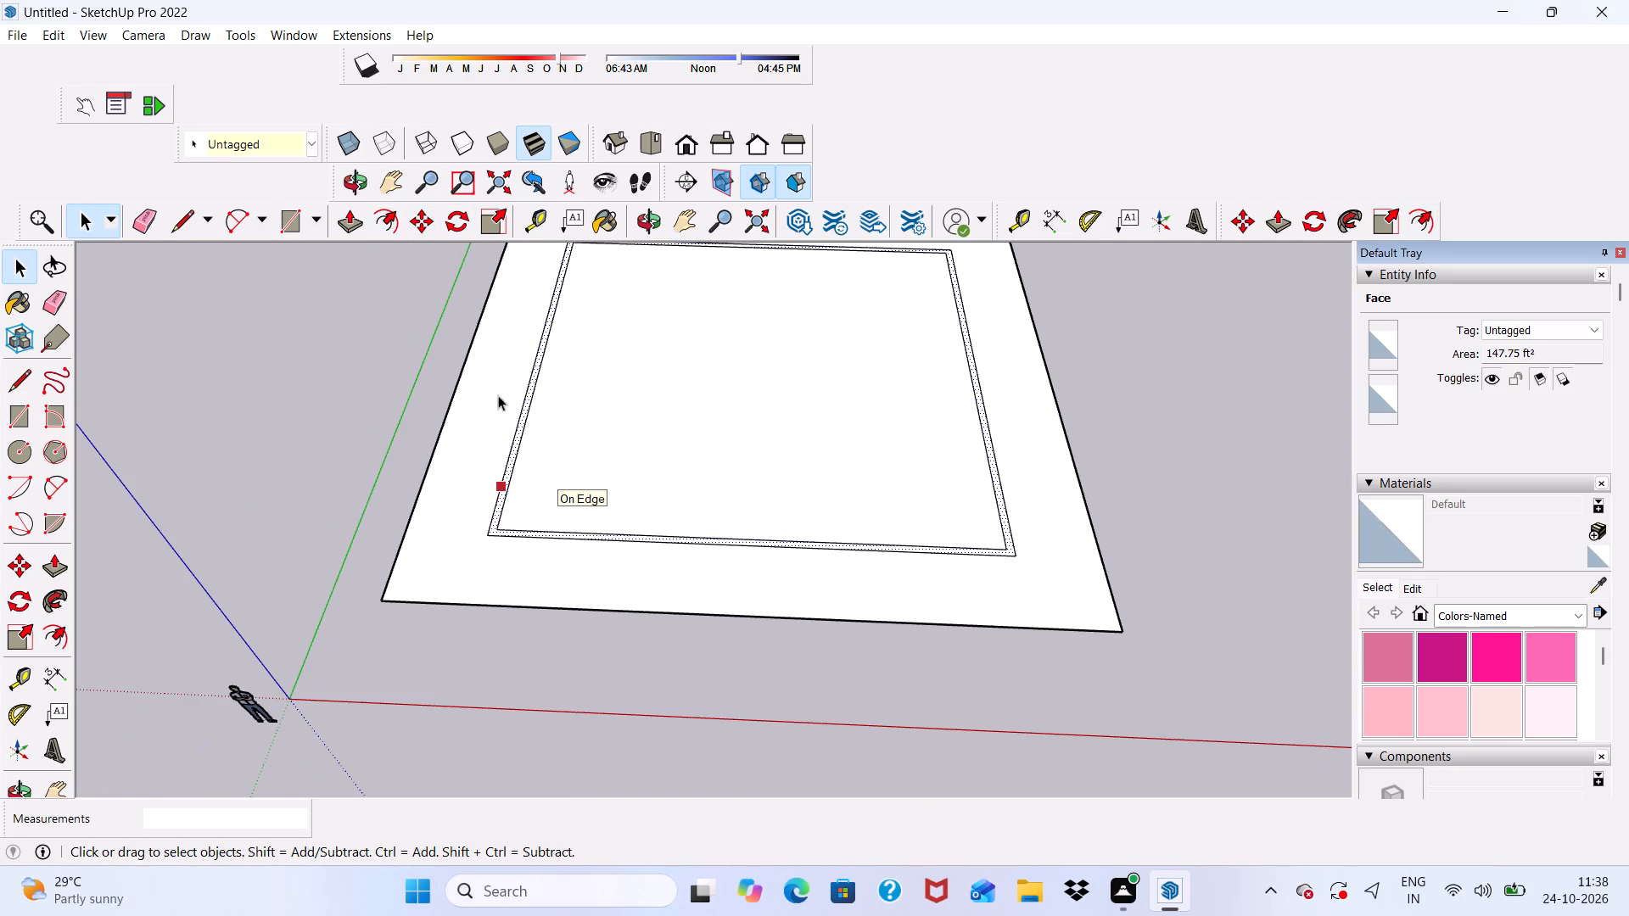
# Push/Pull the narrow wall border face up 10' to raise the four walls.
pyautogui.click(350, 217)
pyautogui.scroll(8, 497, 416)
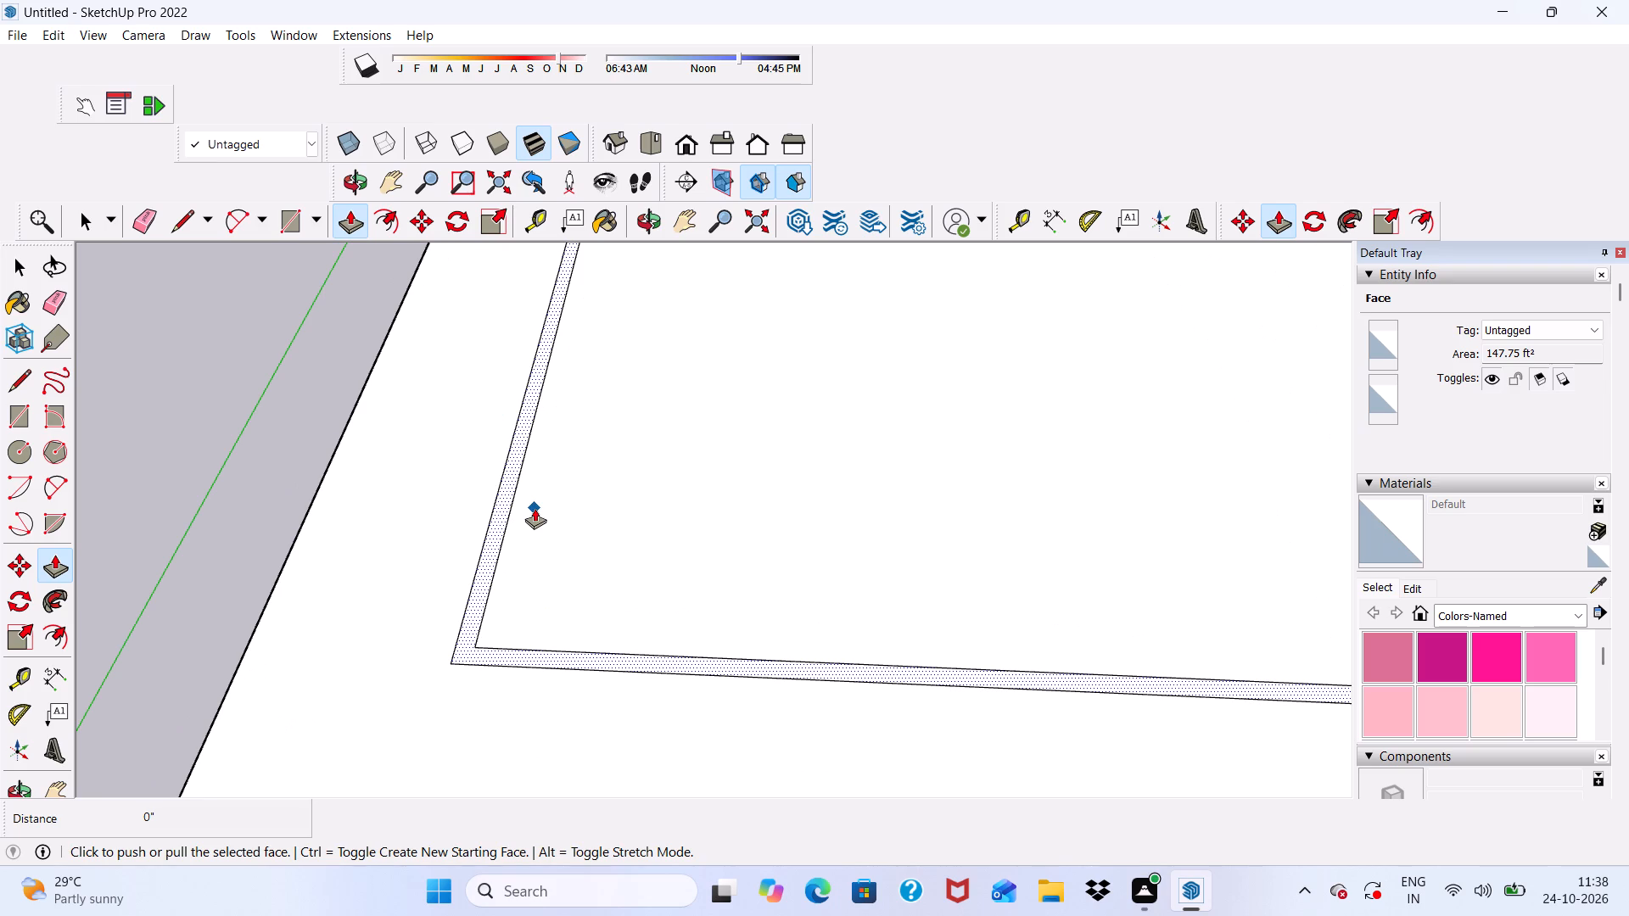
pyautogui.scroll(4, 516, 468)
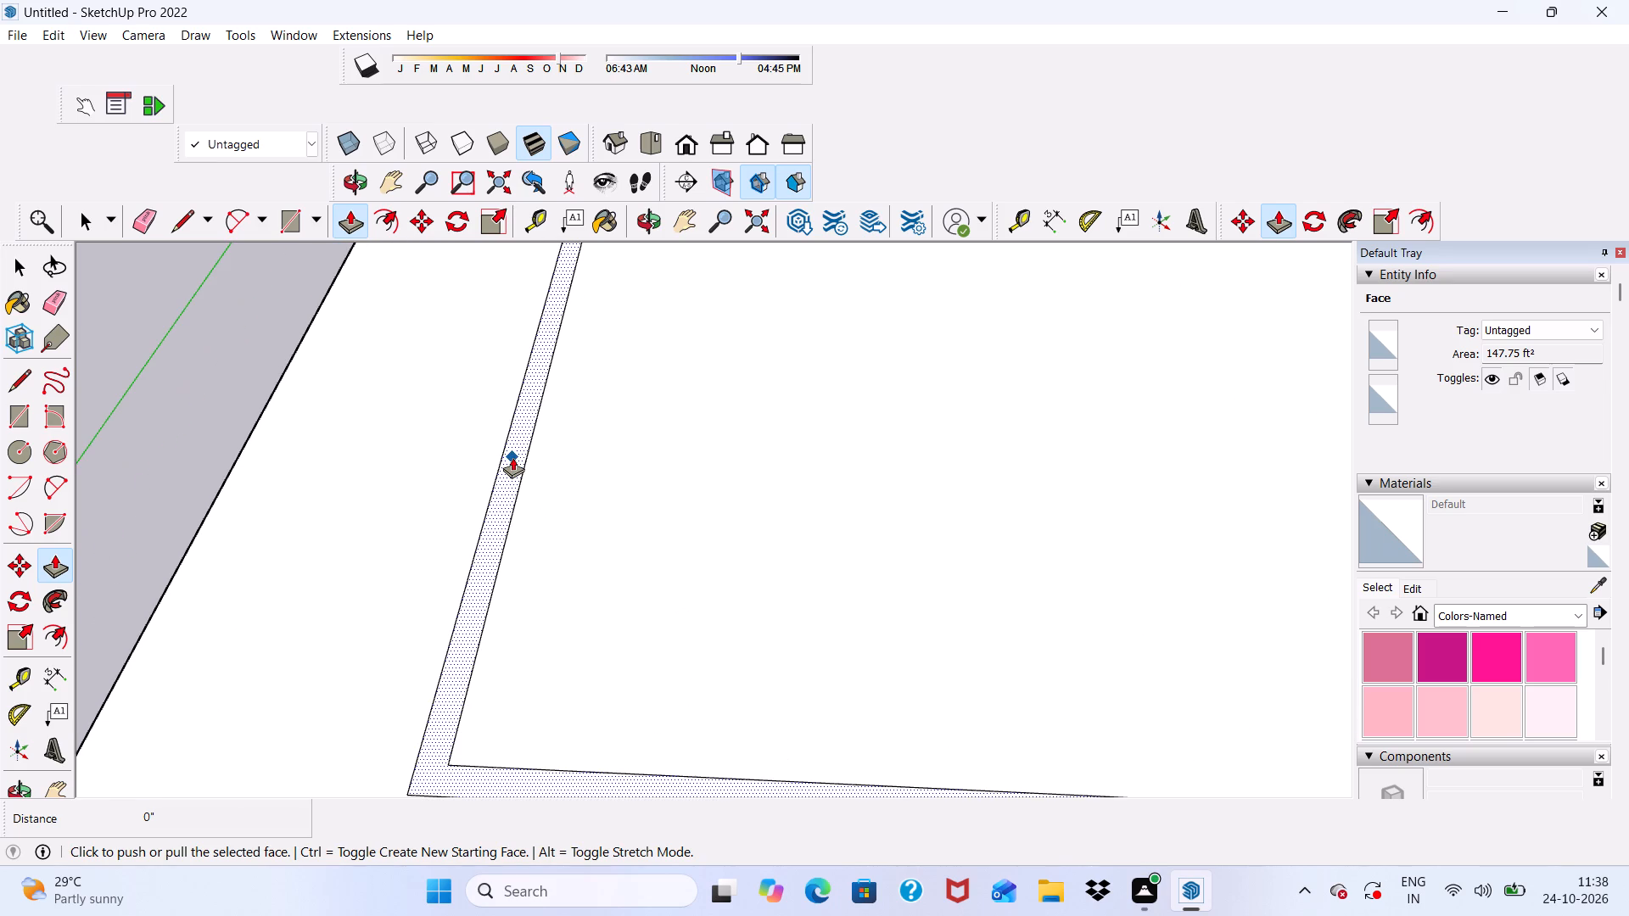
pyautogui.click(512, 457)
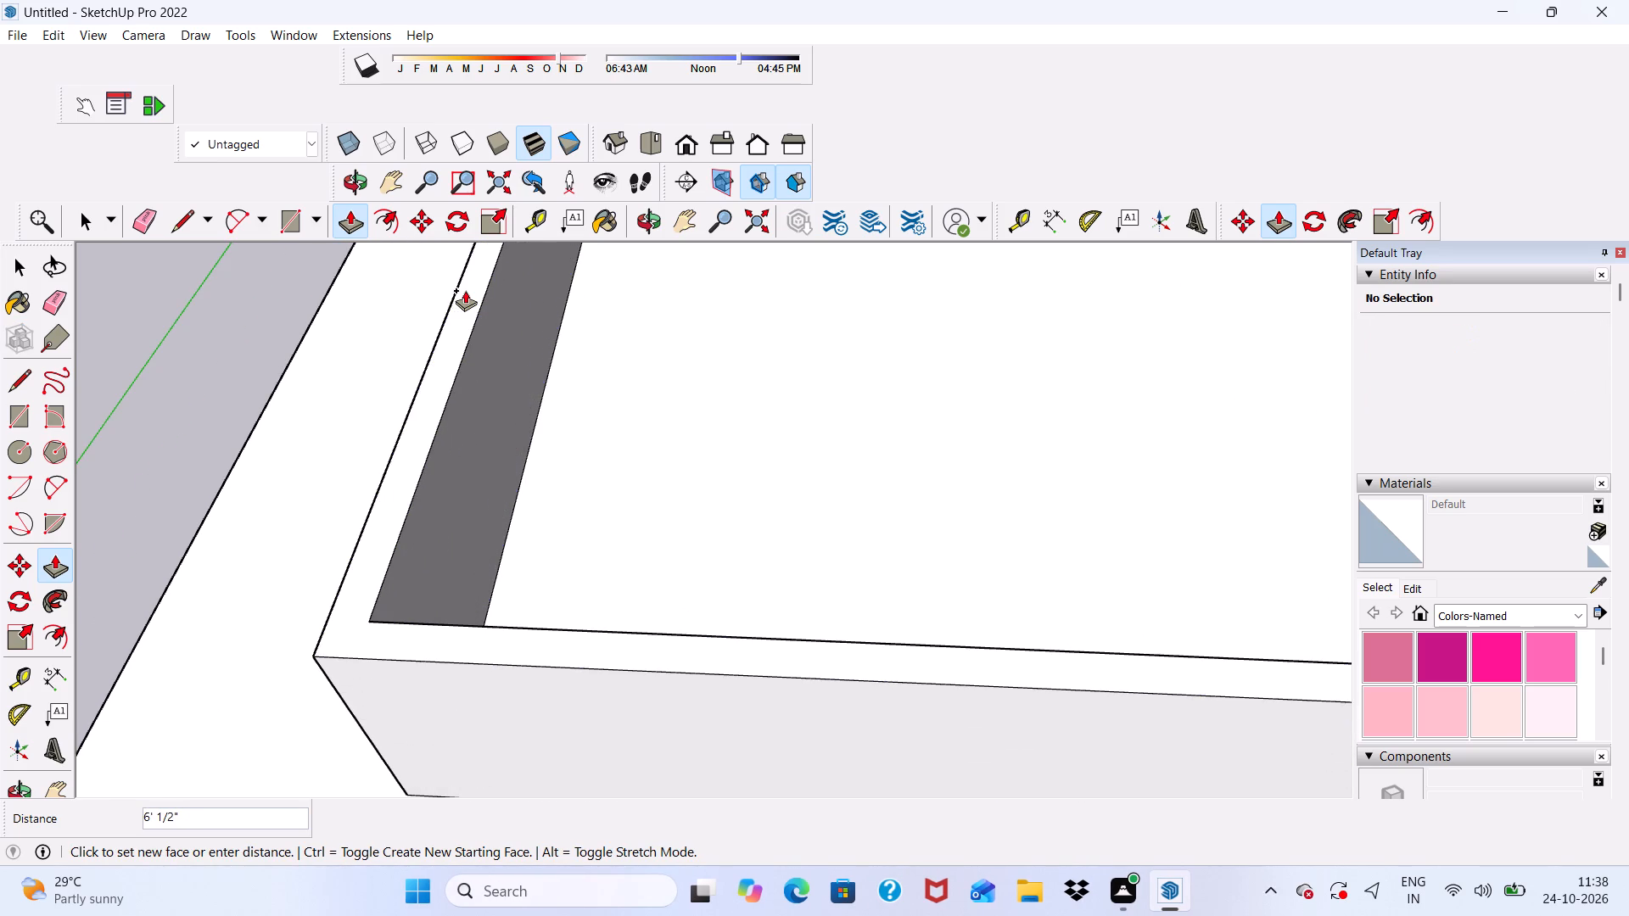
pyautogui.write("10'")
pyautogui.press('Return')
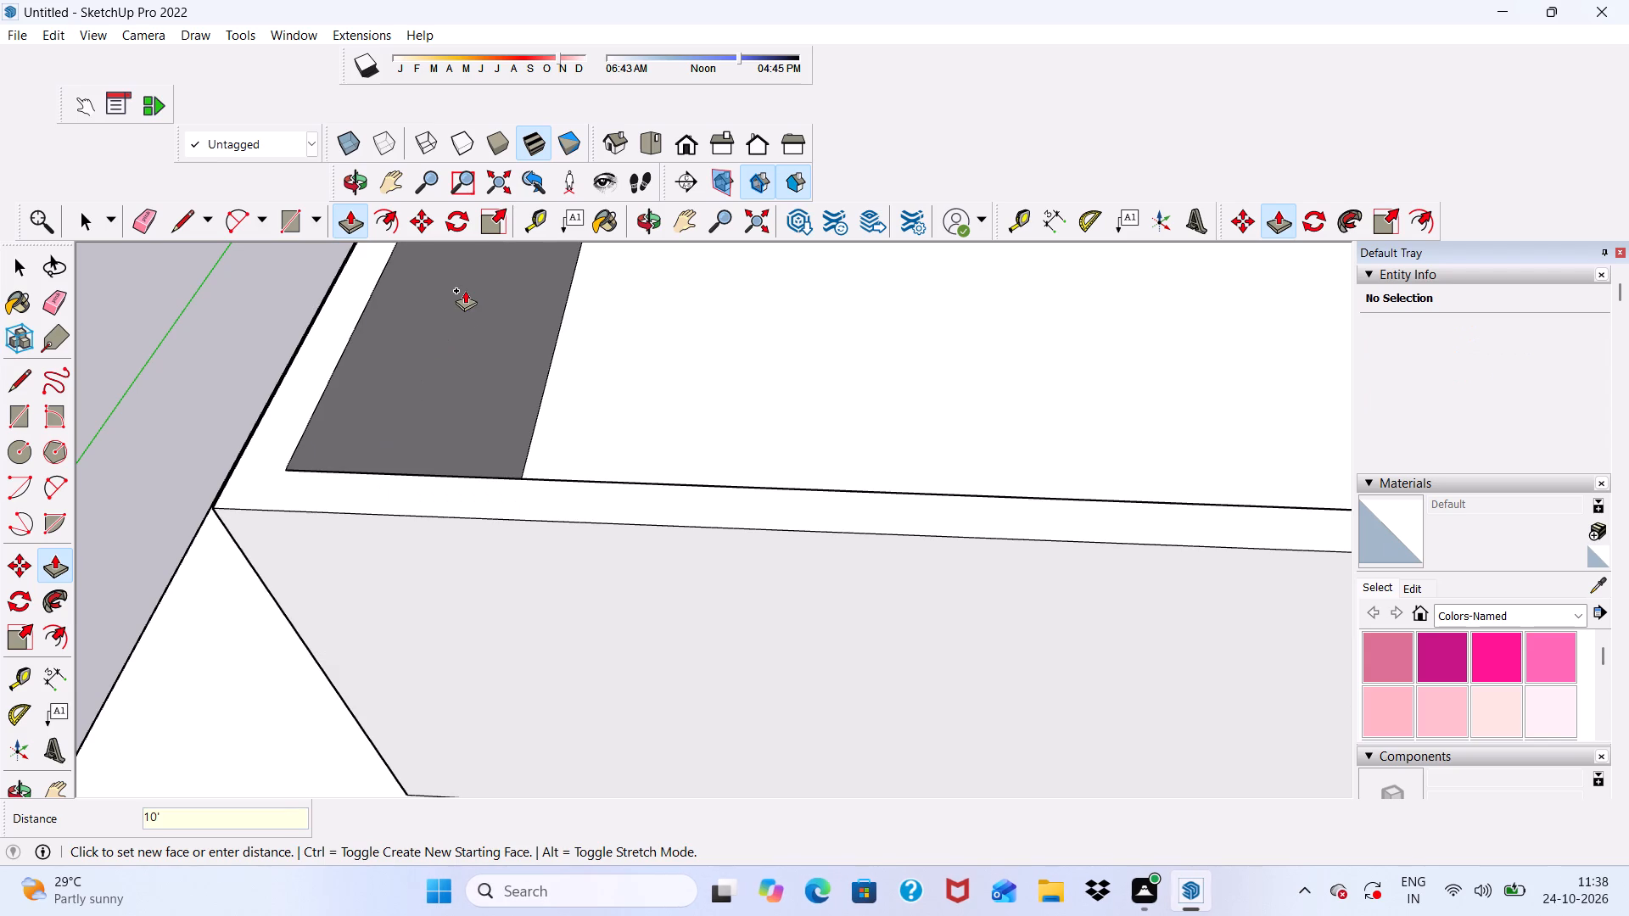
# Examine the raised walls from the front and from above, comparing their height with the scale figure.
pyautogui.scroll(-12, 465, 290)
pyautogui.moveTo(583, 460); pyautogui.dragTo(593, 188, button='middle')
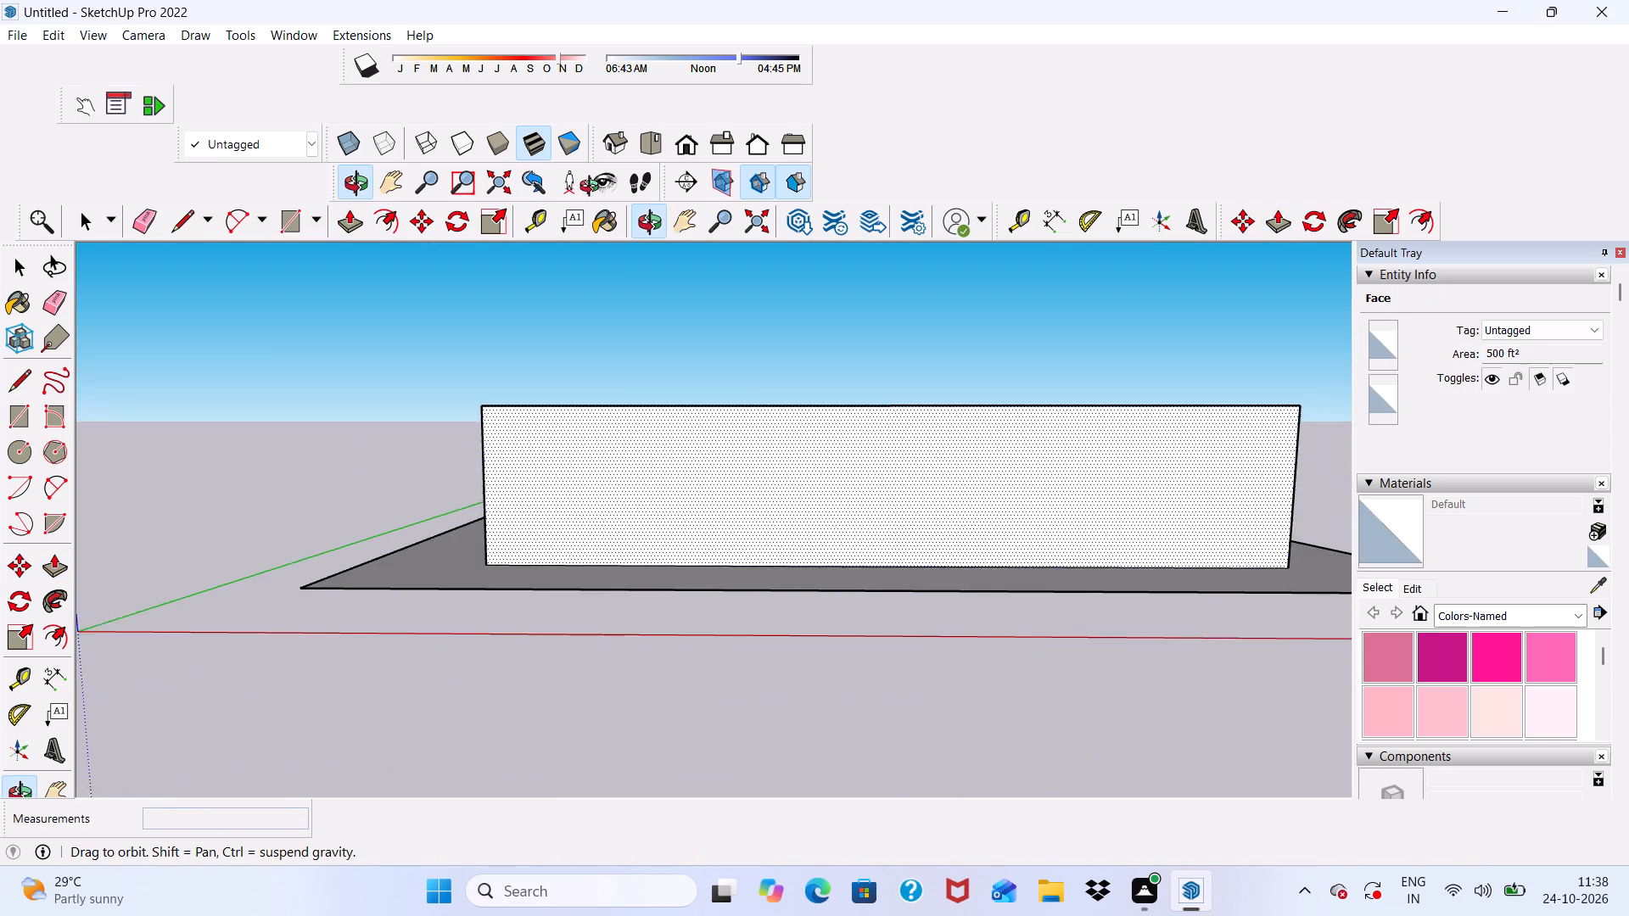
pyautogui.moveTo(593, 188); pyautogui.dragTo(595, 193, button='middle')
pyautogui.scroll(-6, 629, 408)
pyautogui.scroll(5, 653, 372)
pyautogui.press('space')
pyautogui.scroll(-4, 586, 427)
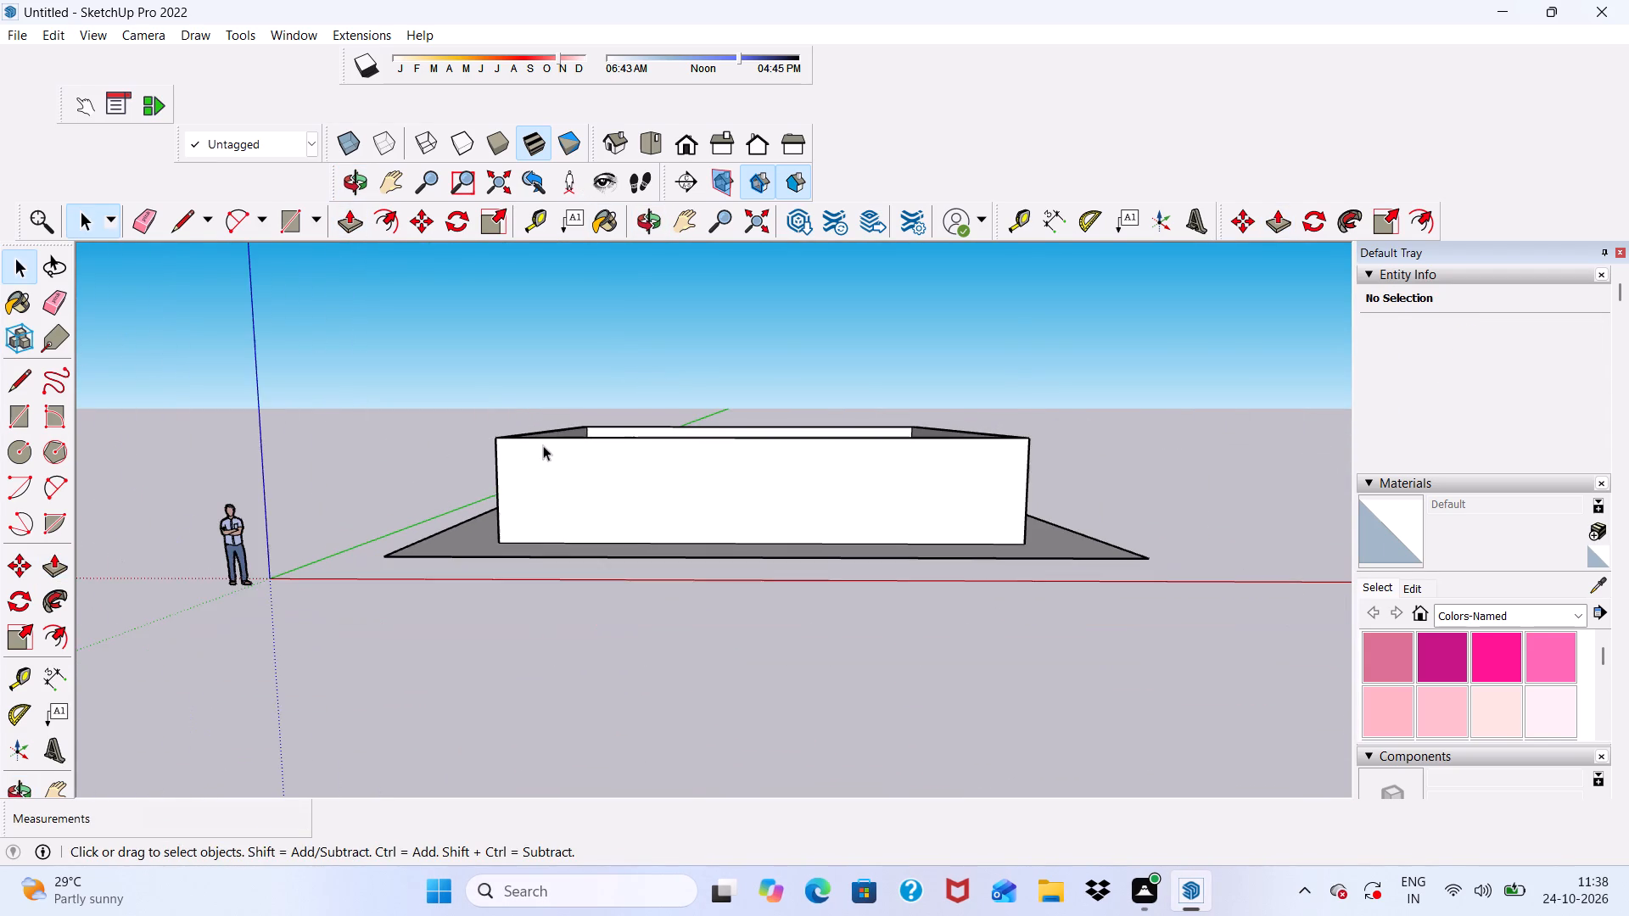
pyautogui.moveTo(543, 445); pyautogui.dragTo(620, 521, button='middle')
pyautogui.scroll(1, 616, 519)
pyautogui.scroll(-5, 592, 493)
pyautogui.scroll(2, 602, 549)
pyautogui.moveTo(602, 549); pyautogui.dragTo(603, 549, button='middle')
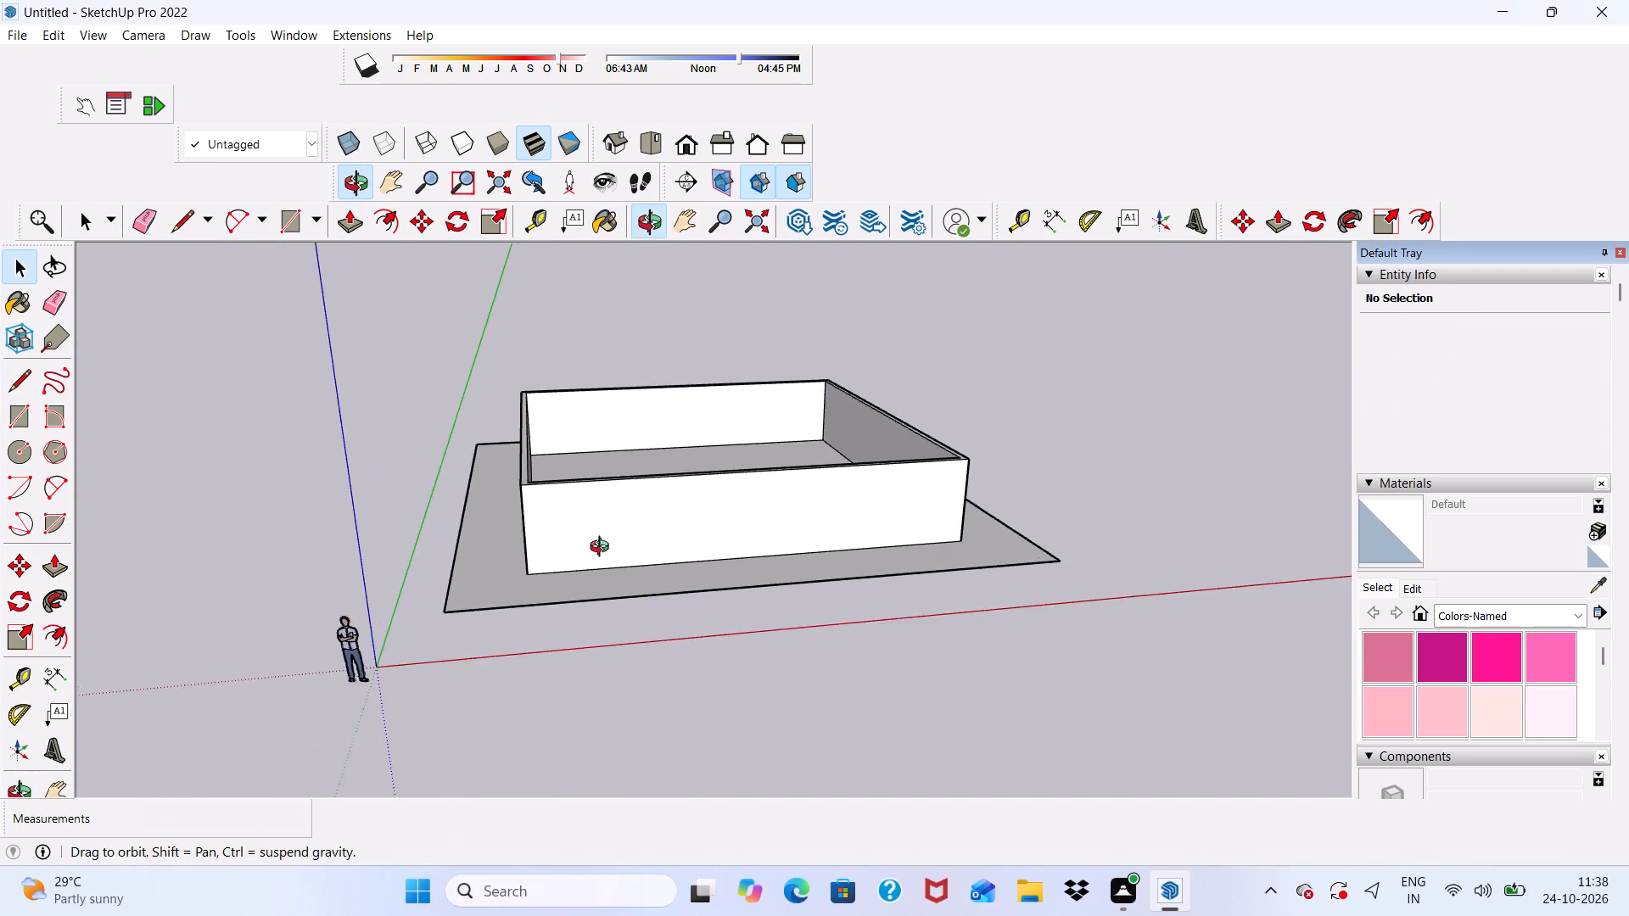
pyautogui.moveTo(603, 549); pyautogui.dragTo(535, 483, button='middle')
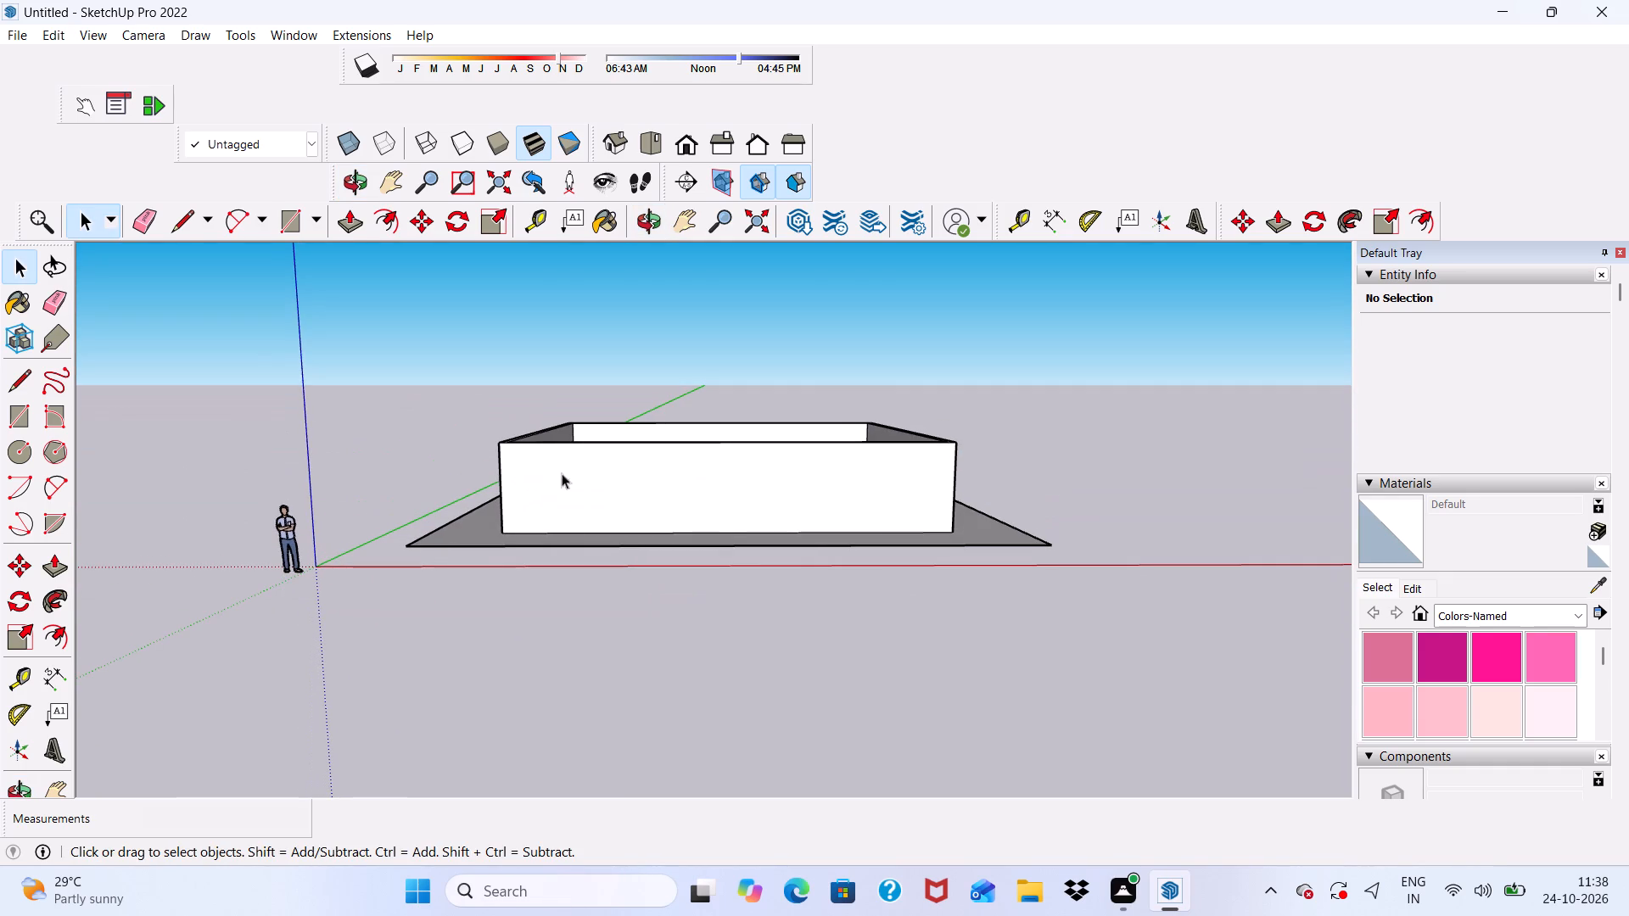
pyautogui.scroll(8, 641, 465)
pyautogui.scroll(-1, 641, 464)
# Push/Pull the top face of the walls up another 5'.
pyautogui.moveTo(641, 464); pyautogui.dragTo(531, 711, button='middle')
pyautogui.scroll(9, 401, 416)
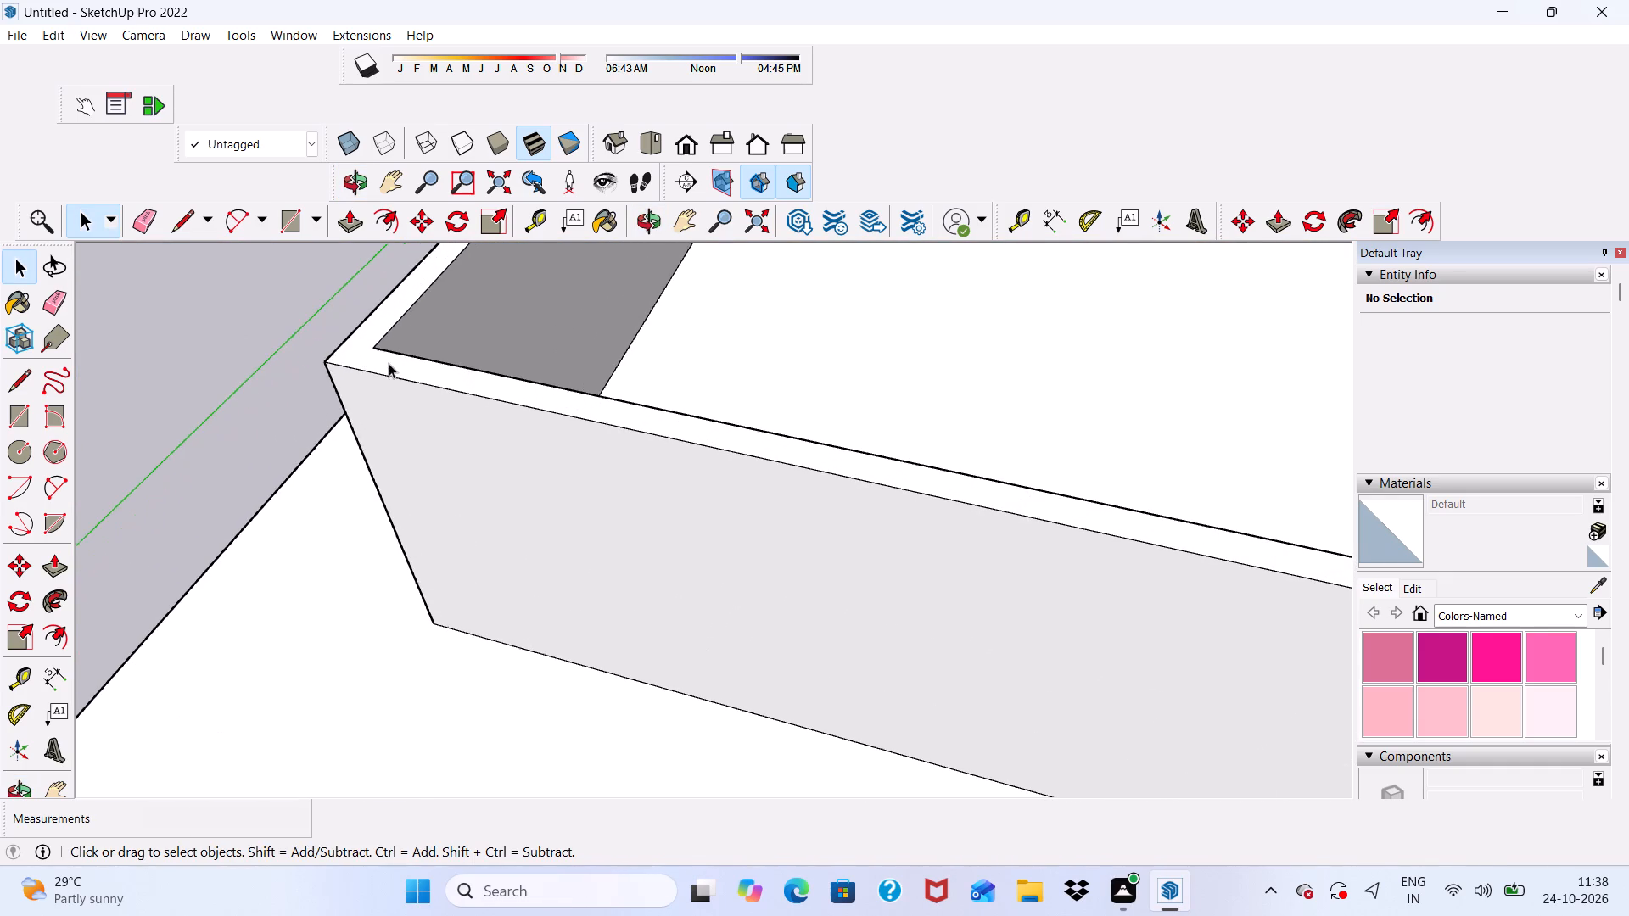
pyautogui.scroll(1, 389, 363)
pyautogui.click(355, 360)
pyautogui.click(344, 214)
pyautogui.click(356, 338)
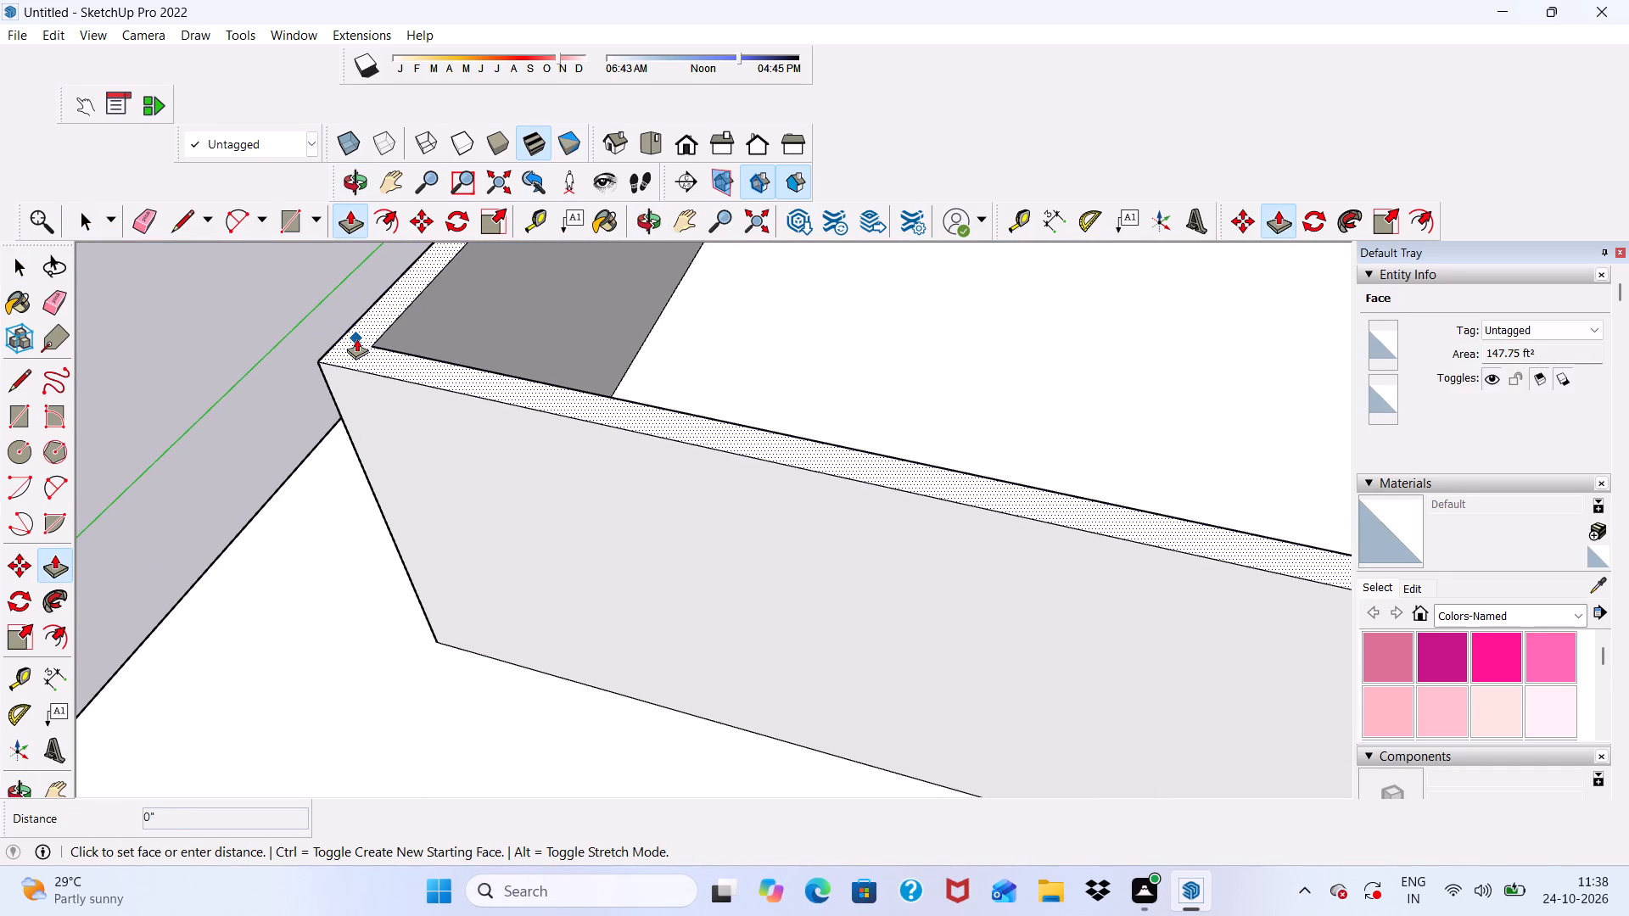
pyautogui.write("5'")
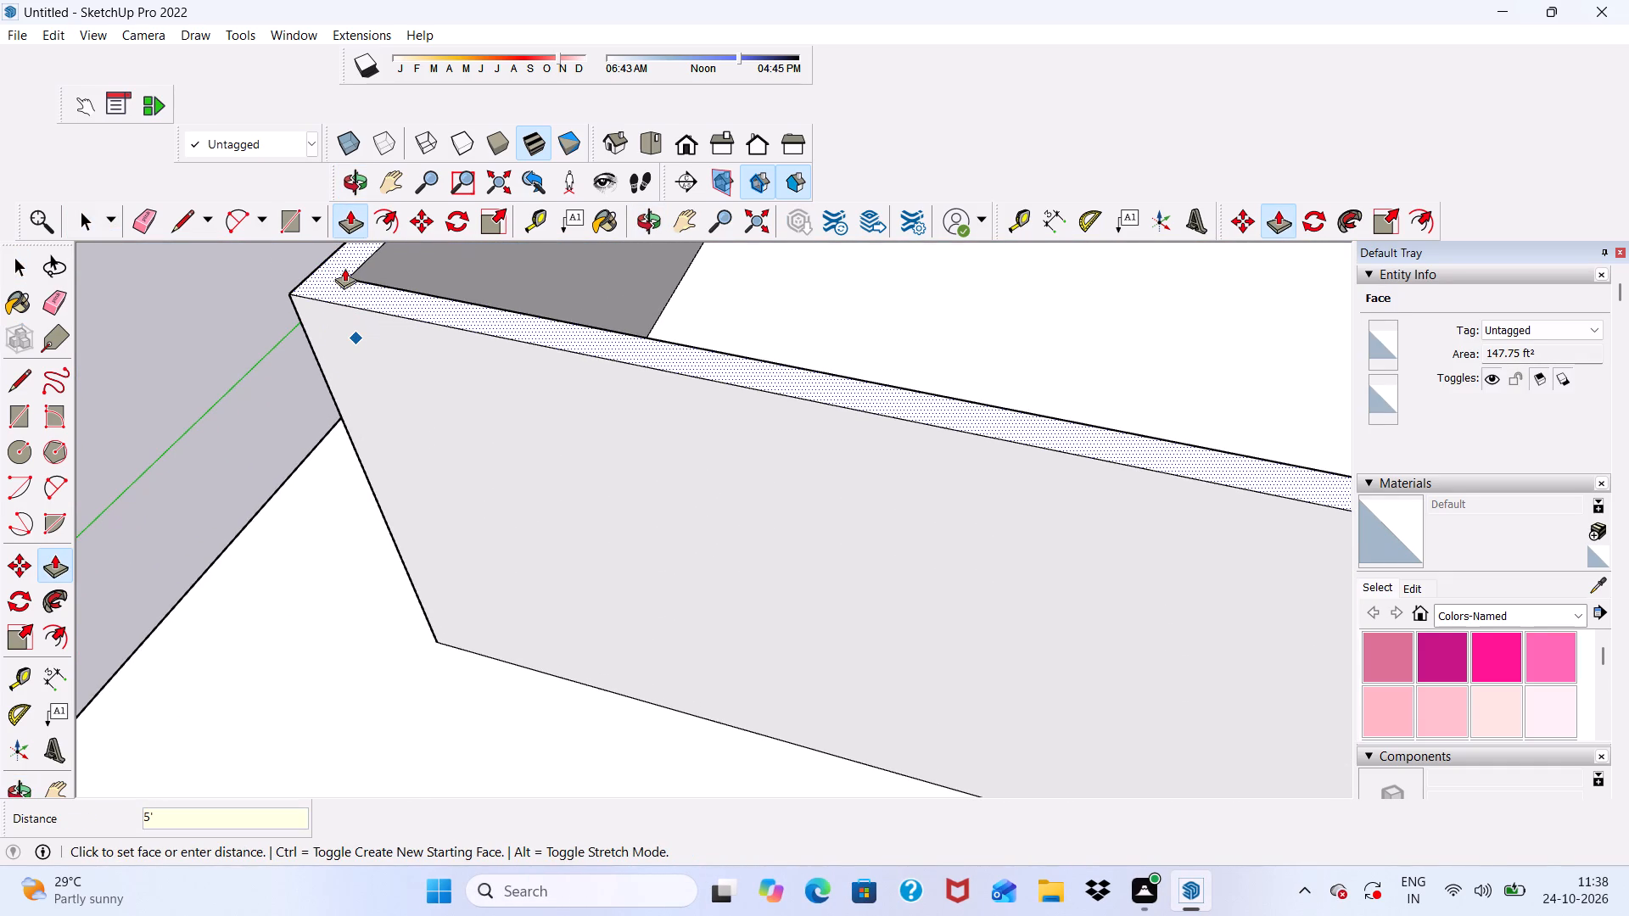
pyautogui.press('Return')
# Examine the heightened walls from several angles, ending with a view of the front wall.
pyautogui.scroll(-14, 327, 127)
pyautogui.moveTo(640, 515); pyautogui.dragTo(675, 321, button='middle')
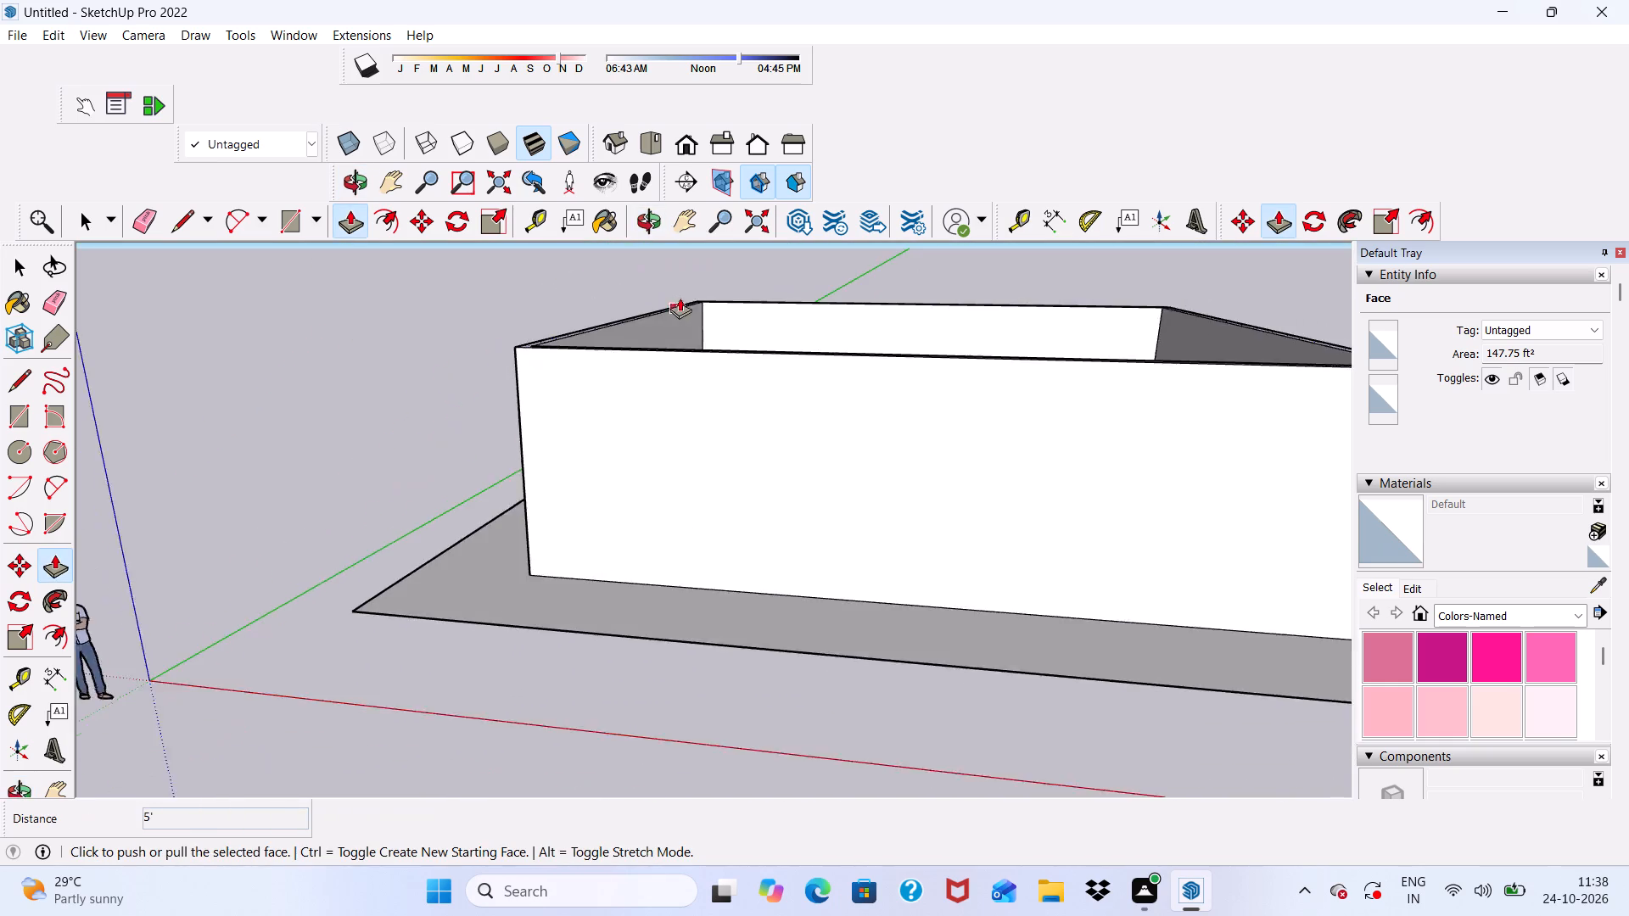
pyautogui.scroll(1, 675, 302)
pyautogui.scroll(-6, 680, 346)
pyautogui.moveTo(606, 454); pyautogui.dragTo(694, 422, button='middle')
pyautogui.scroll(7, 725, 376)
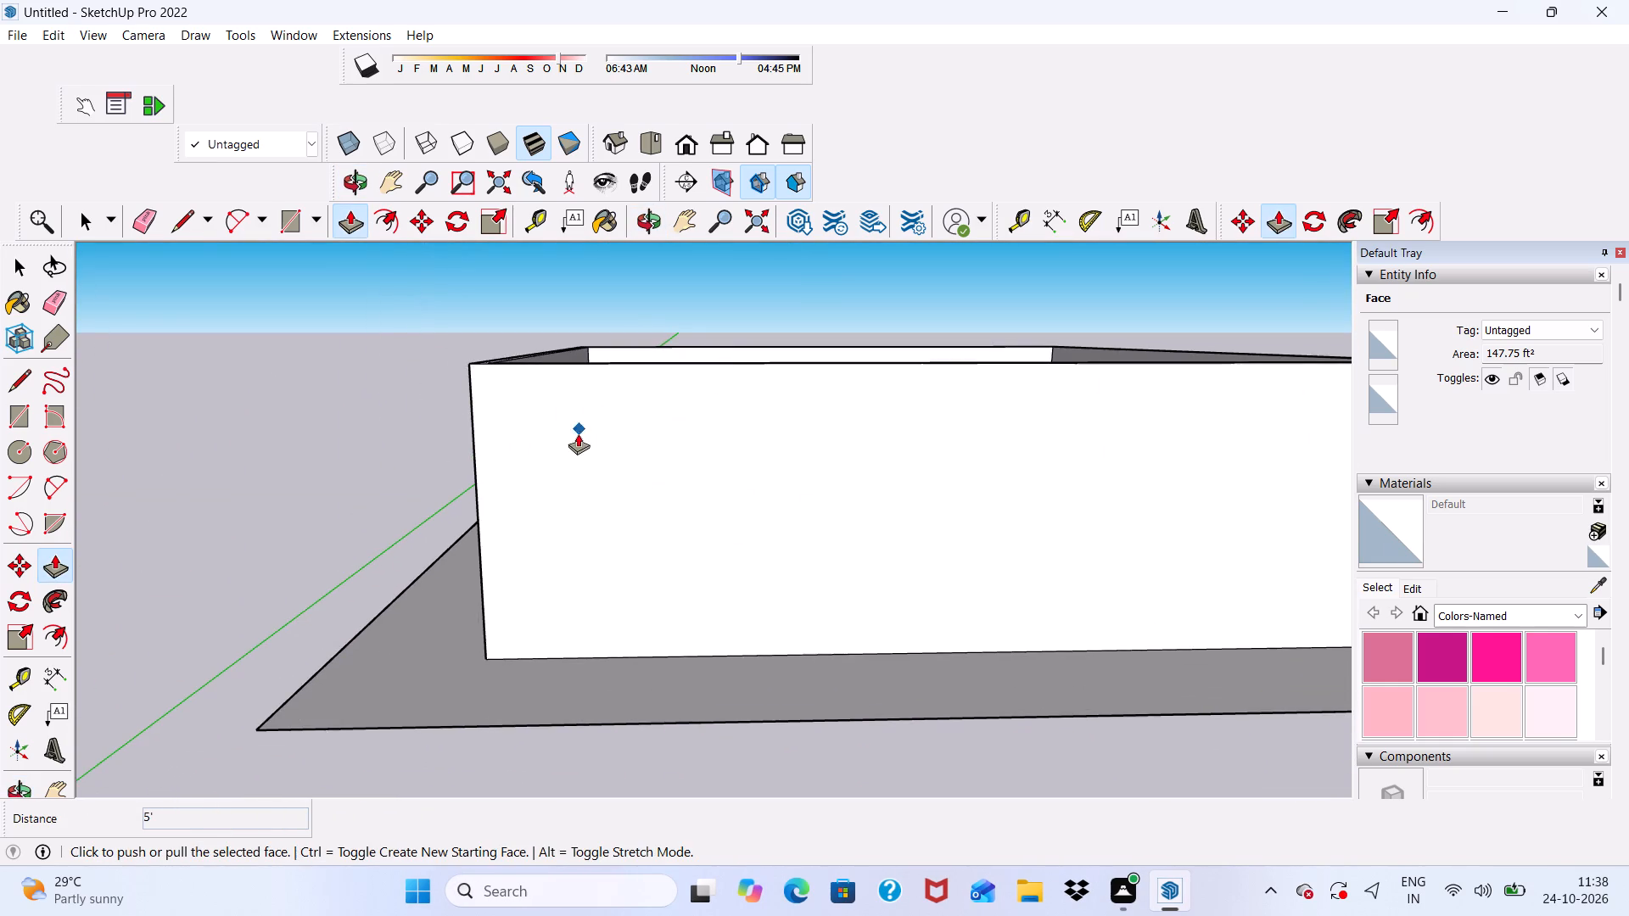
pyautogui.moveTo(577, 438); pyautogui.dragTo(609, 465, button='middle')
pyautogui.press('space')
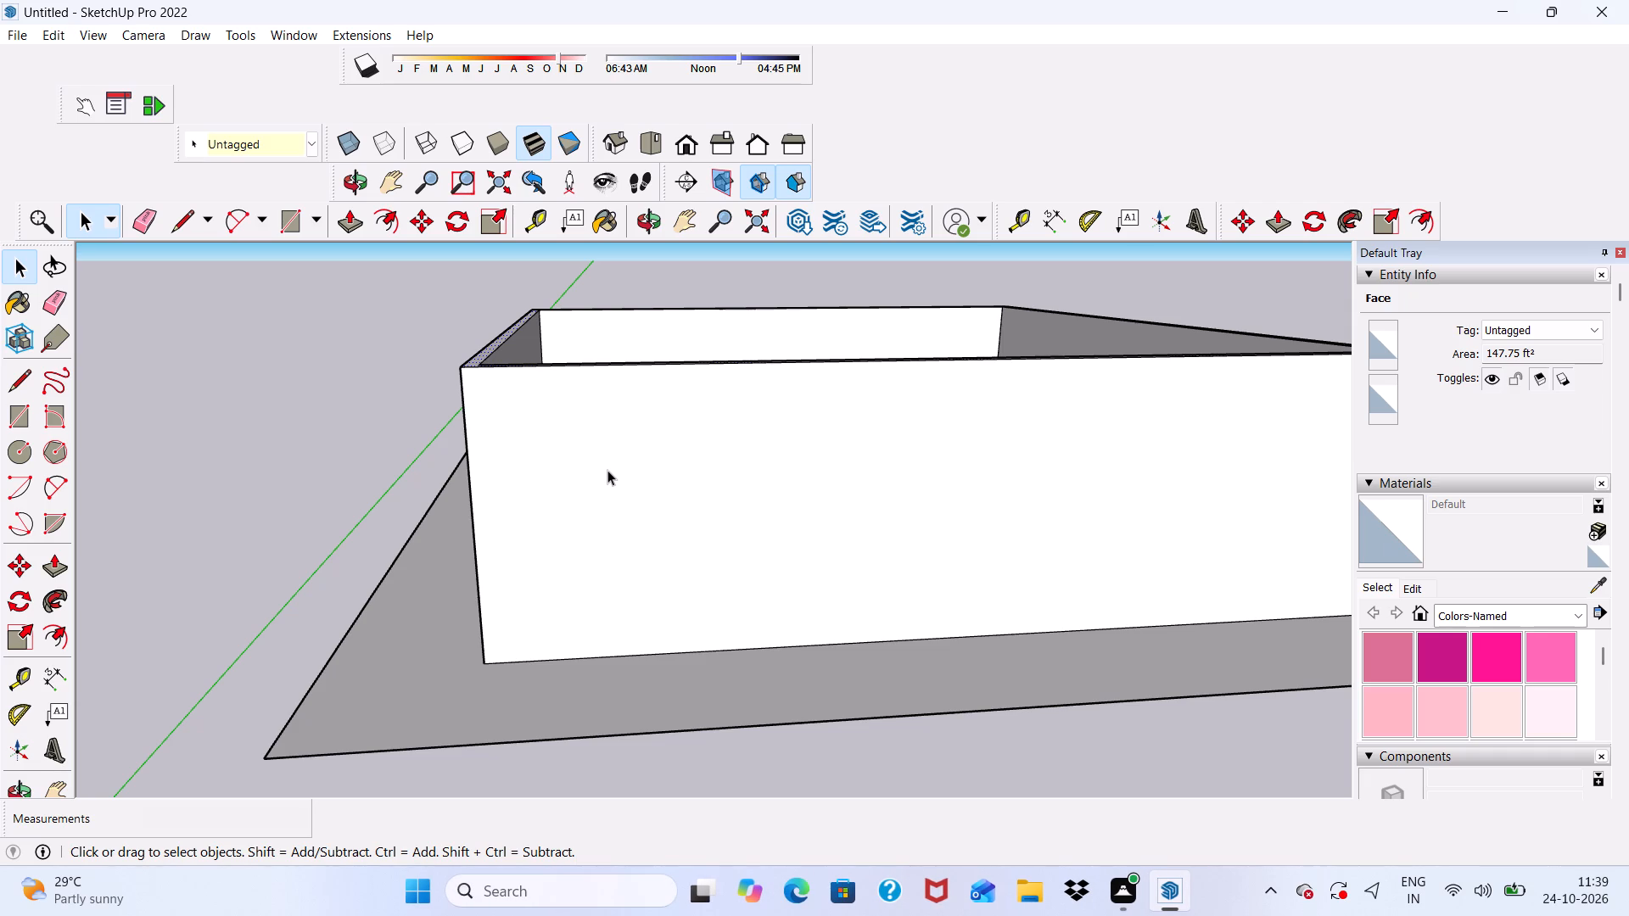
pyautogui.scroll(1, 598, 462)
pyautogui.scroll(-6, 563, 452)
pyautogui.scroll(-1, 843, 552)
pyautogui.moveTo(847, 553); pyautogui.dragTo(814, 522, button='middle')
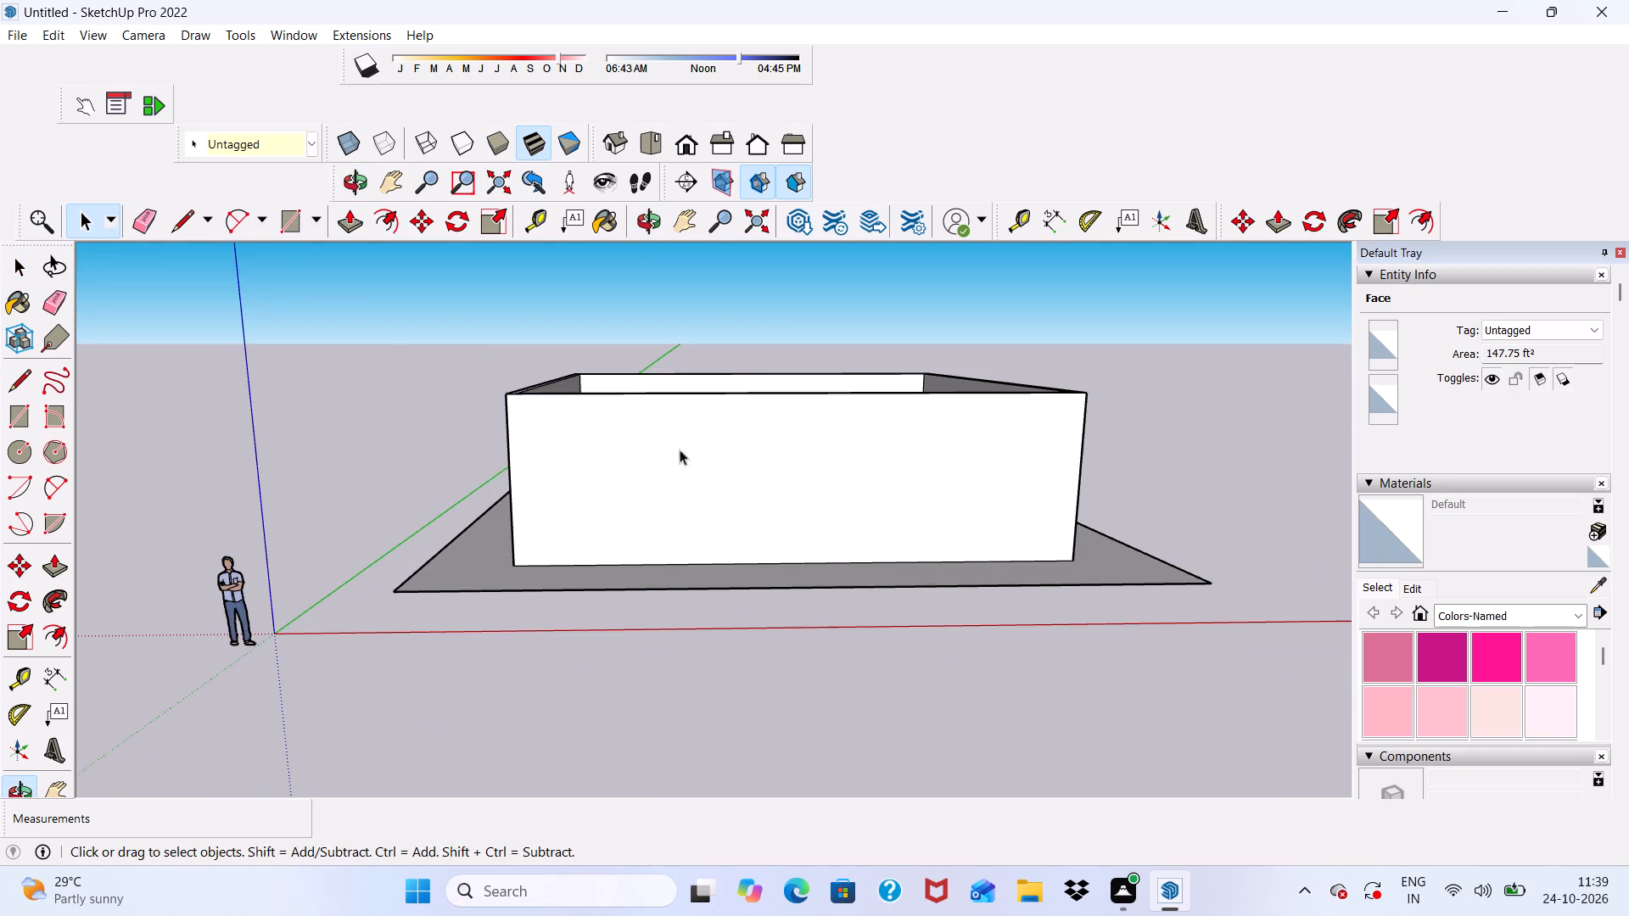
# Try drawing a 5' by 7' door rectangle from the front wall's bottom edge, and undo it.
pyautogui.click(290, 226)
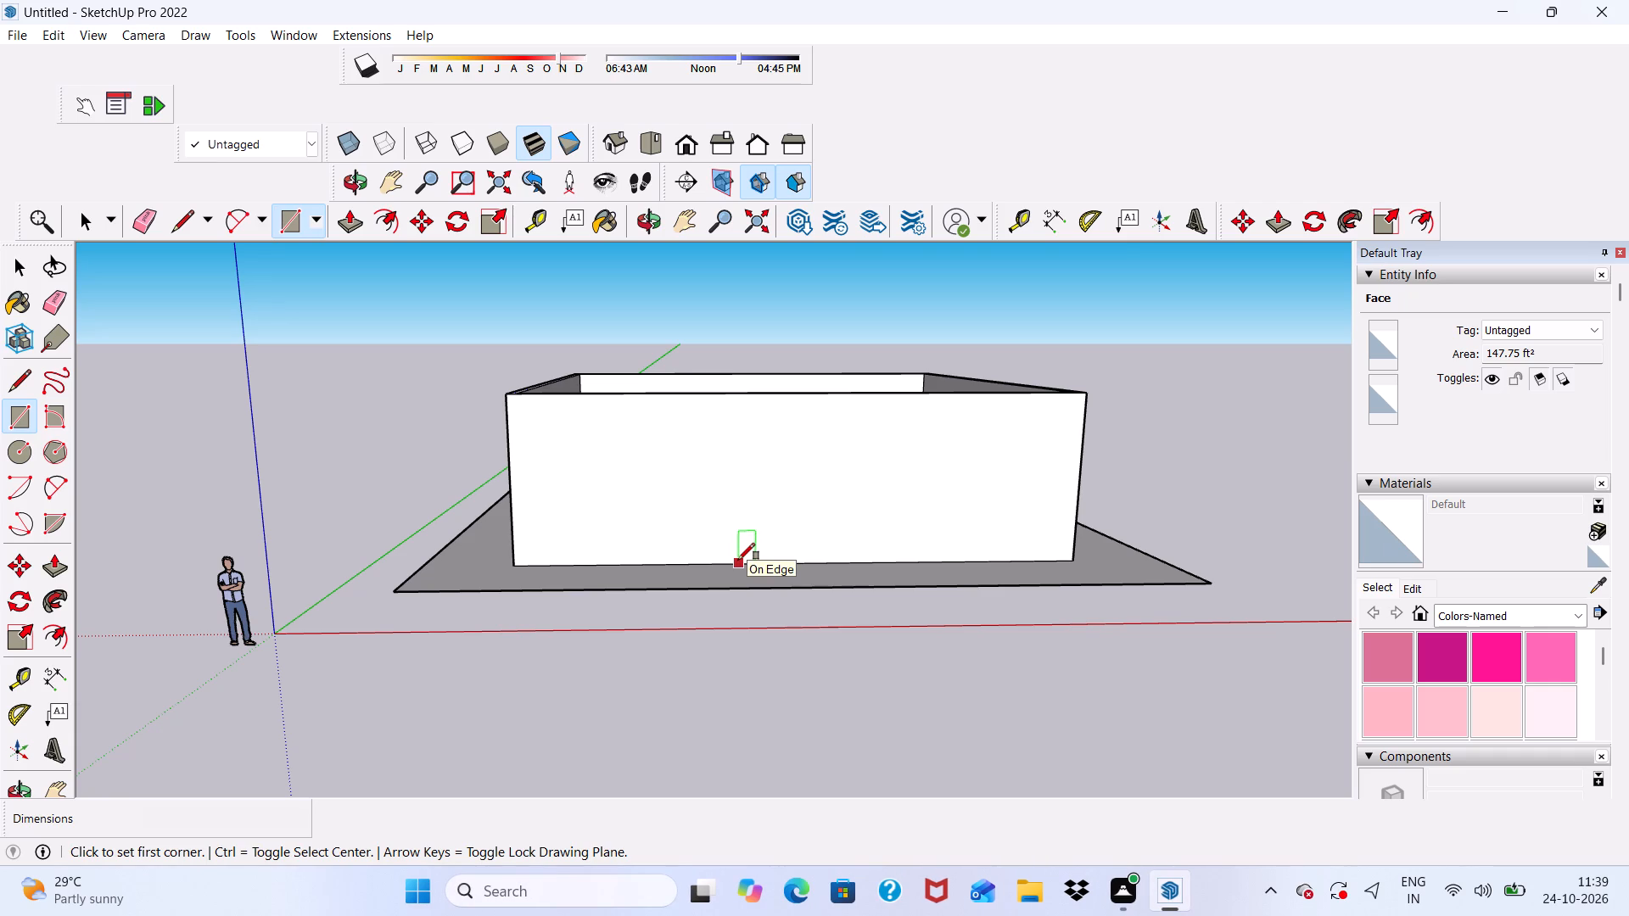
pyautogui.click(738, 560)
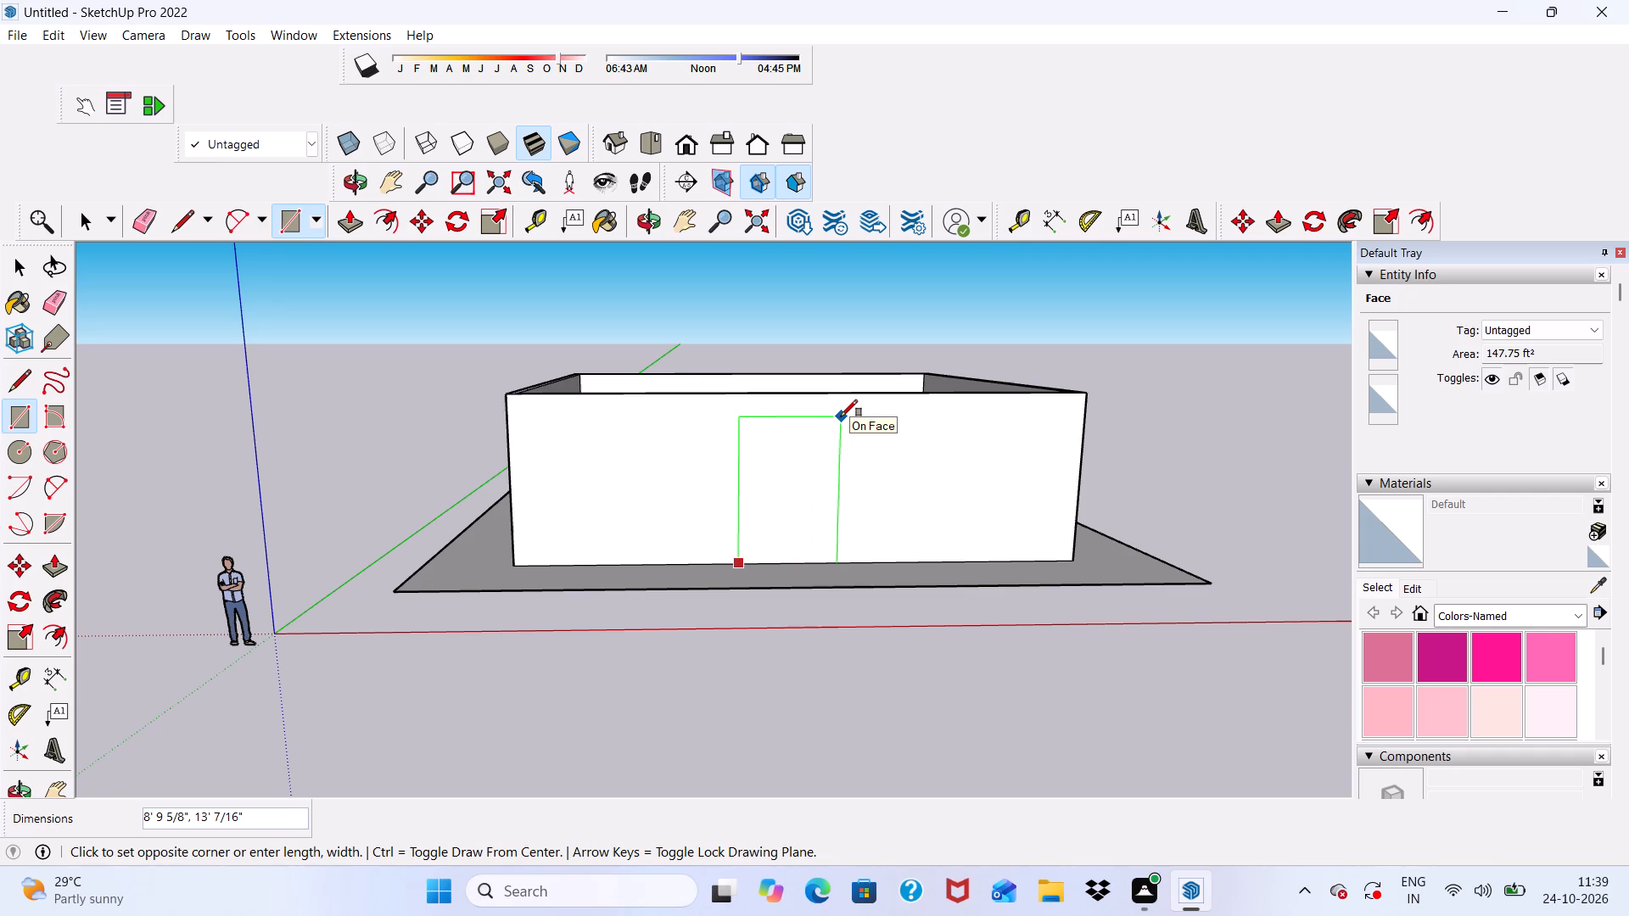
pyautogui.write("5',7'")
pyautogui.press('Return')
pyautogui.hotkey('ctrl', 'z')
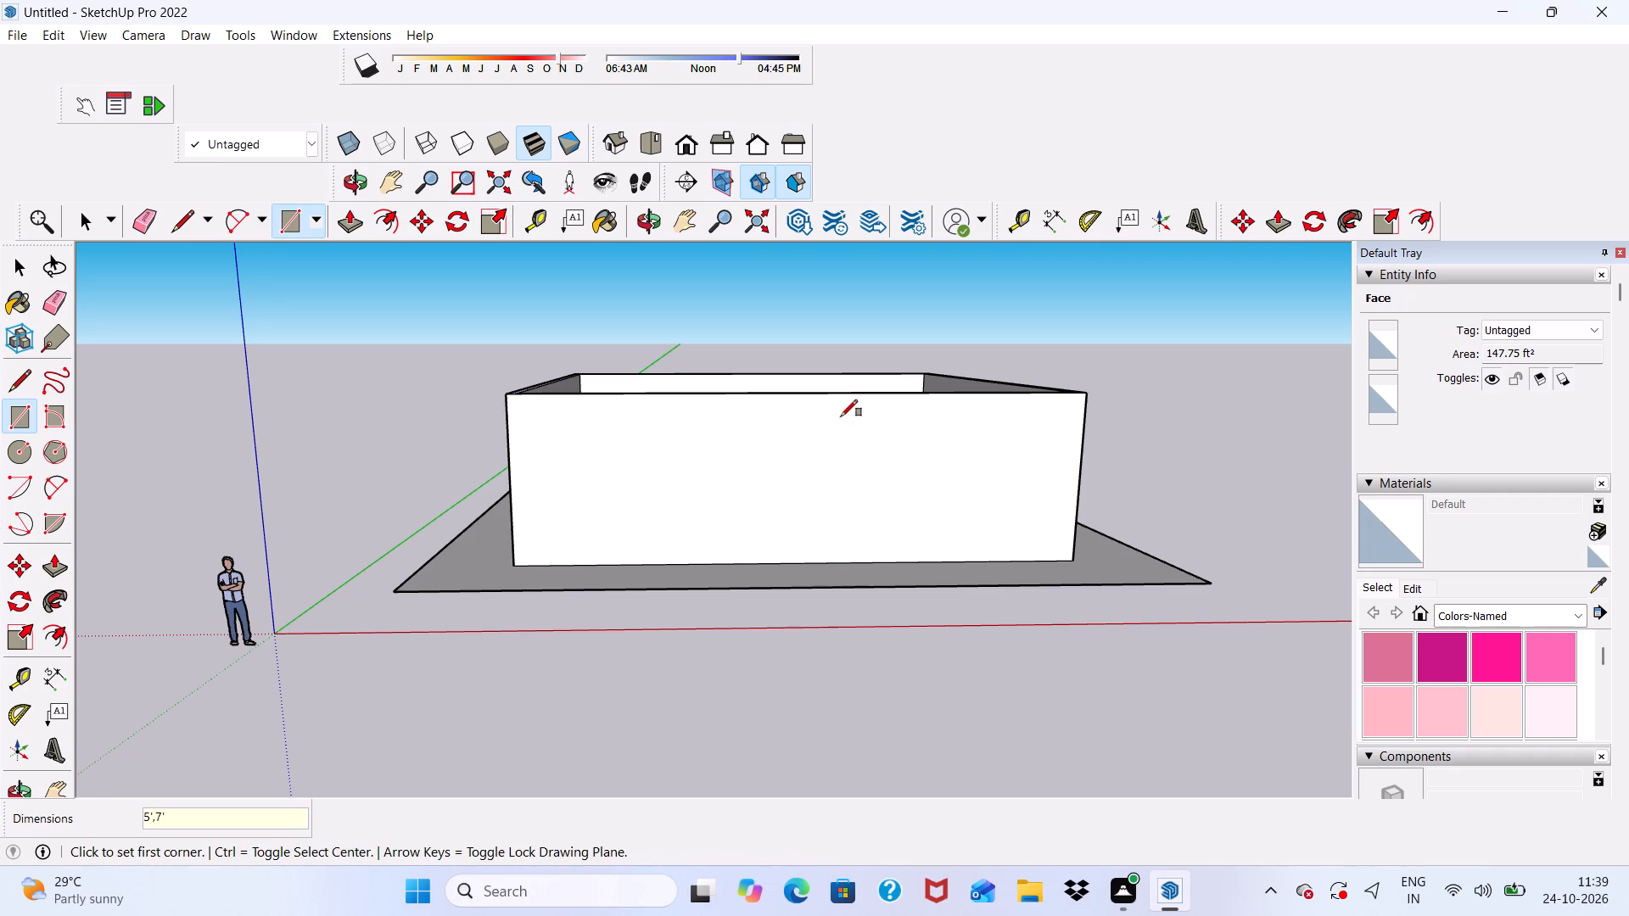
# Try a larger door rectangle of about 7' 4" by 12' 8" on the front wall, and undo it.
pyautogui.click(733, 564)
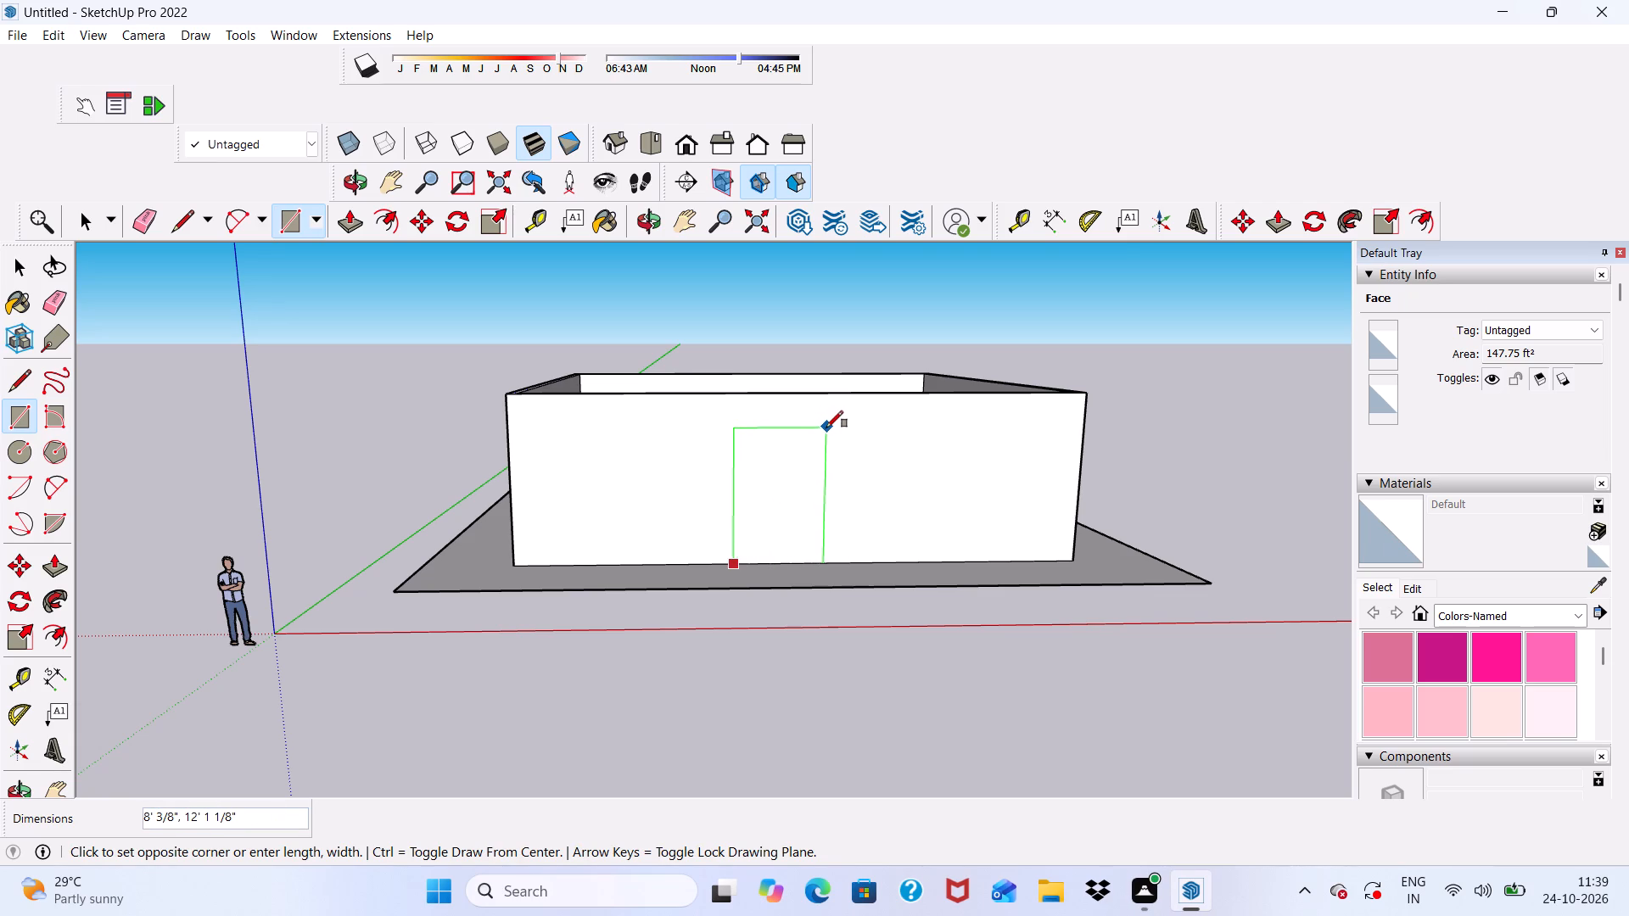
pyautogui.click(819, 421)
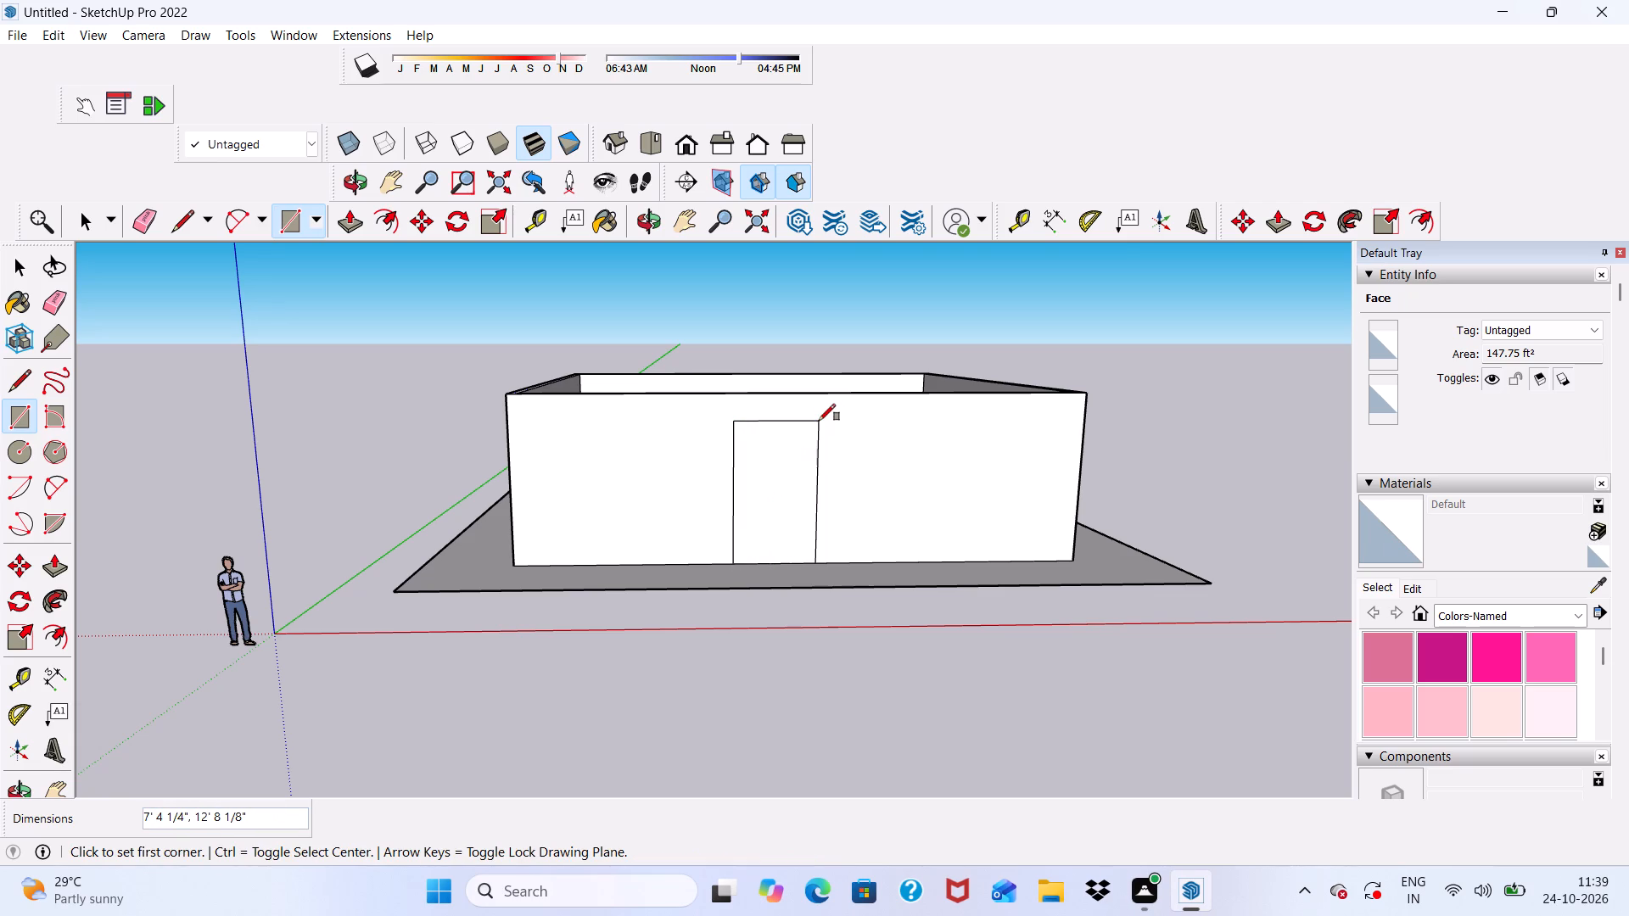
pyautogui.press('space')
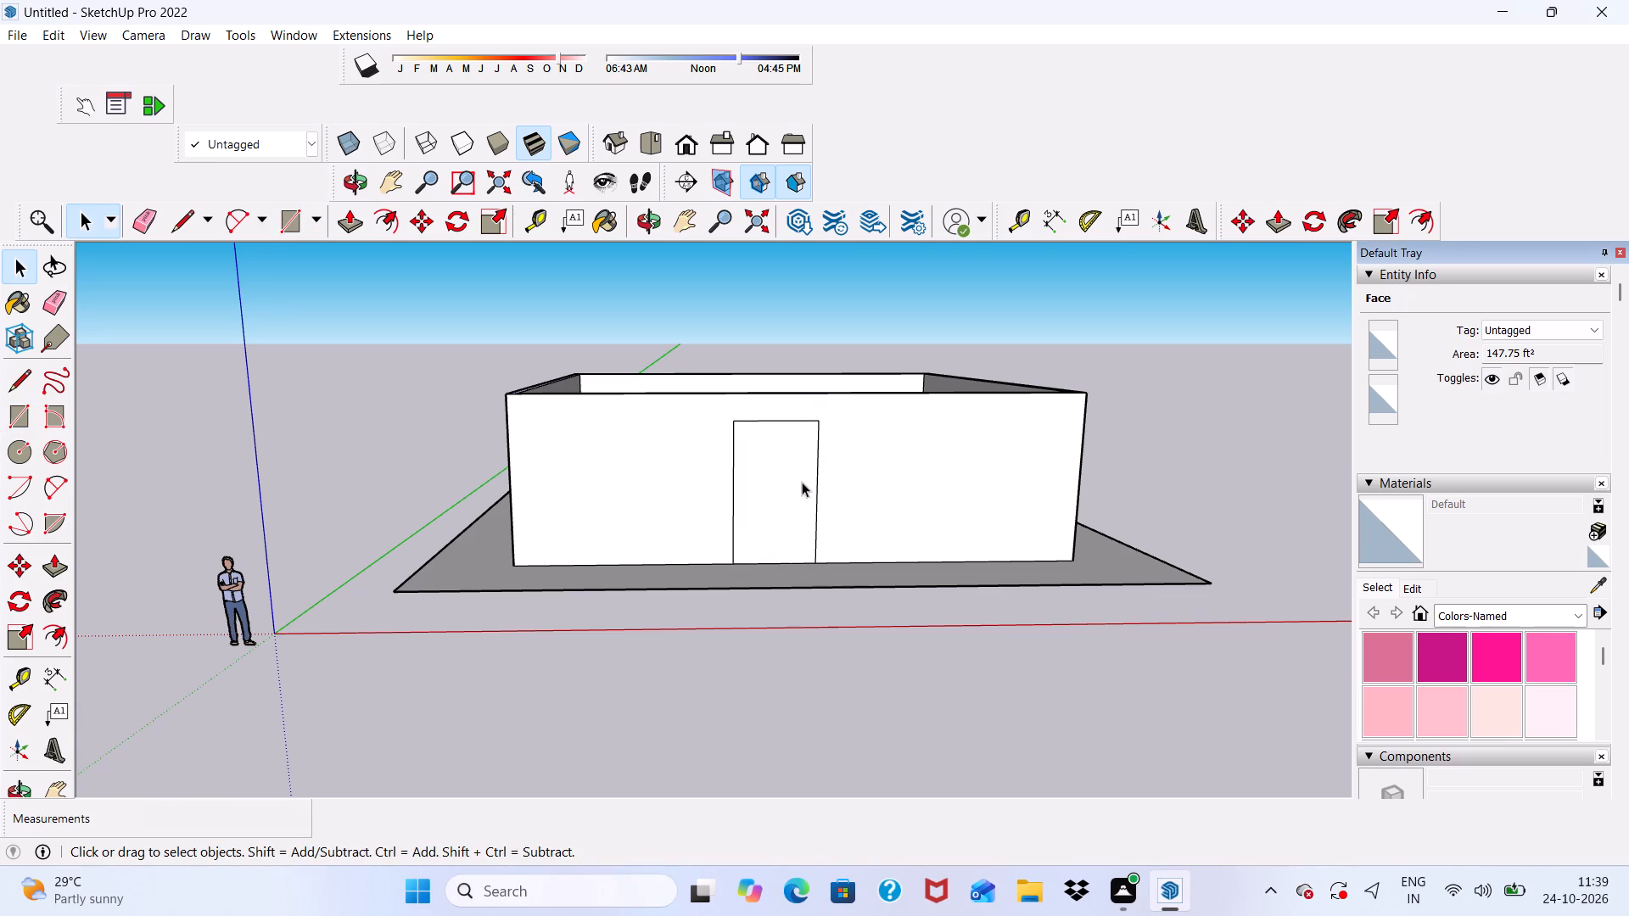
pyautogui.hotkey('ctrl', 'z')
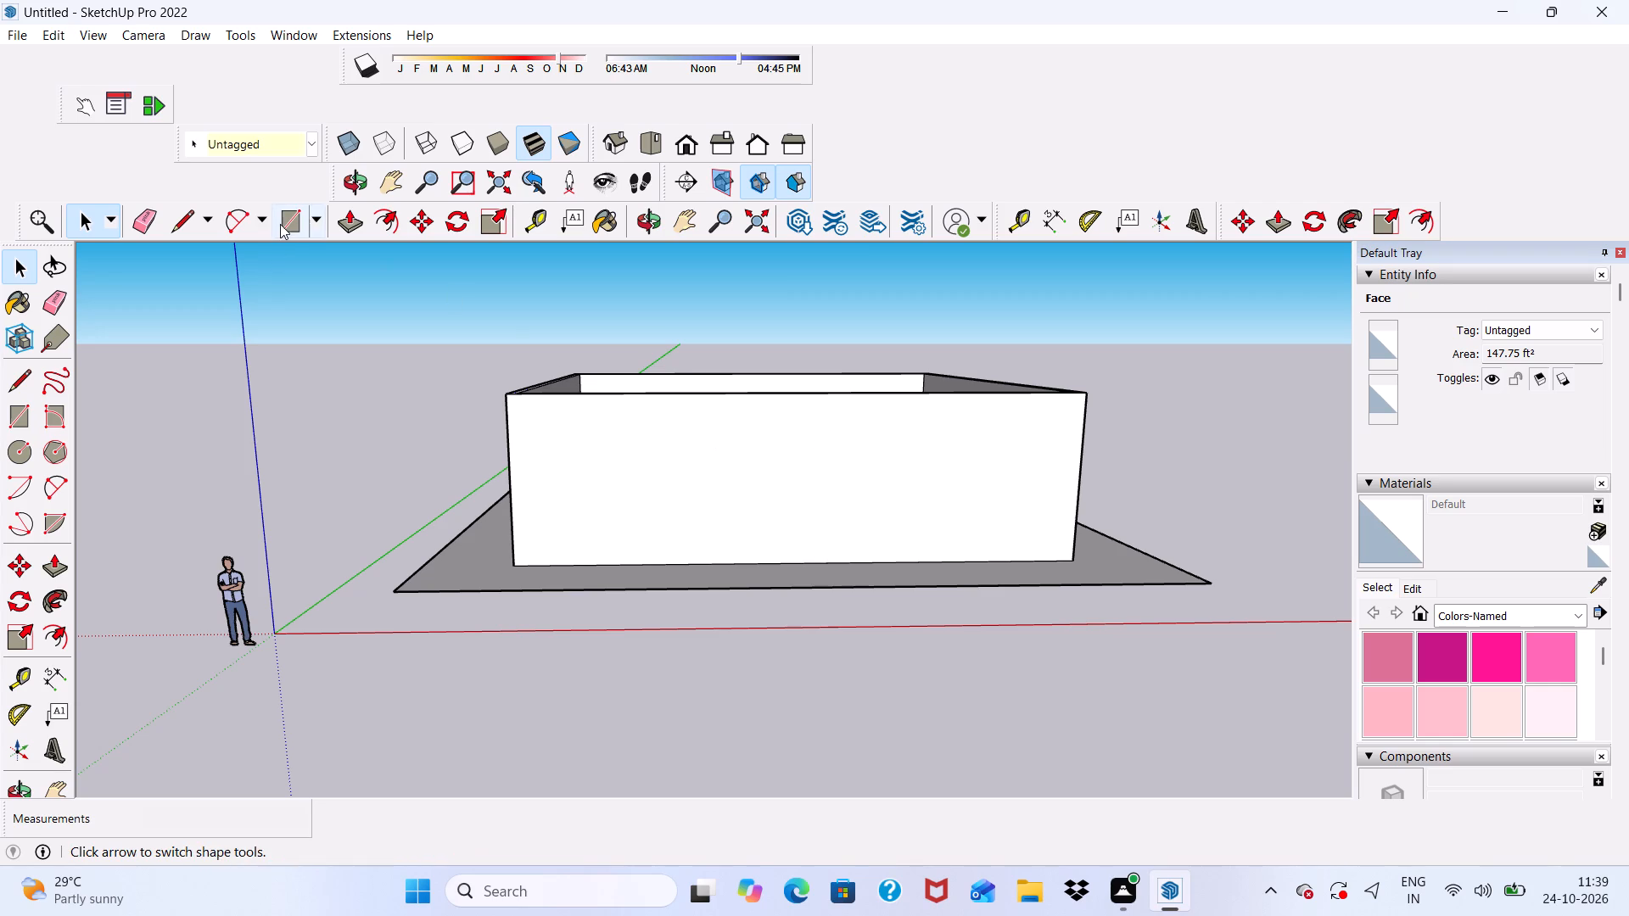
# Draw a door rectangle about 7' wide and 11' 3" high, rising from the front wall's bottom edge near its middle.
pyautogui.click(281, 223)
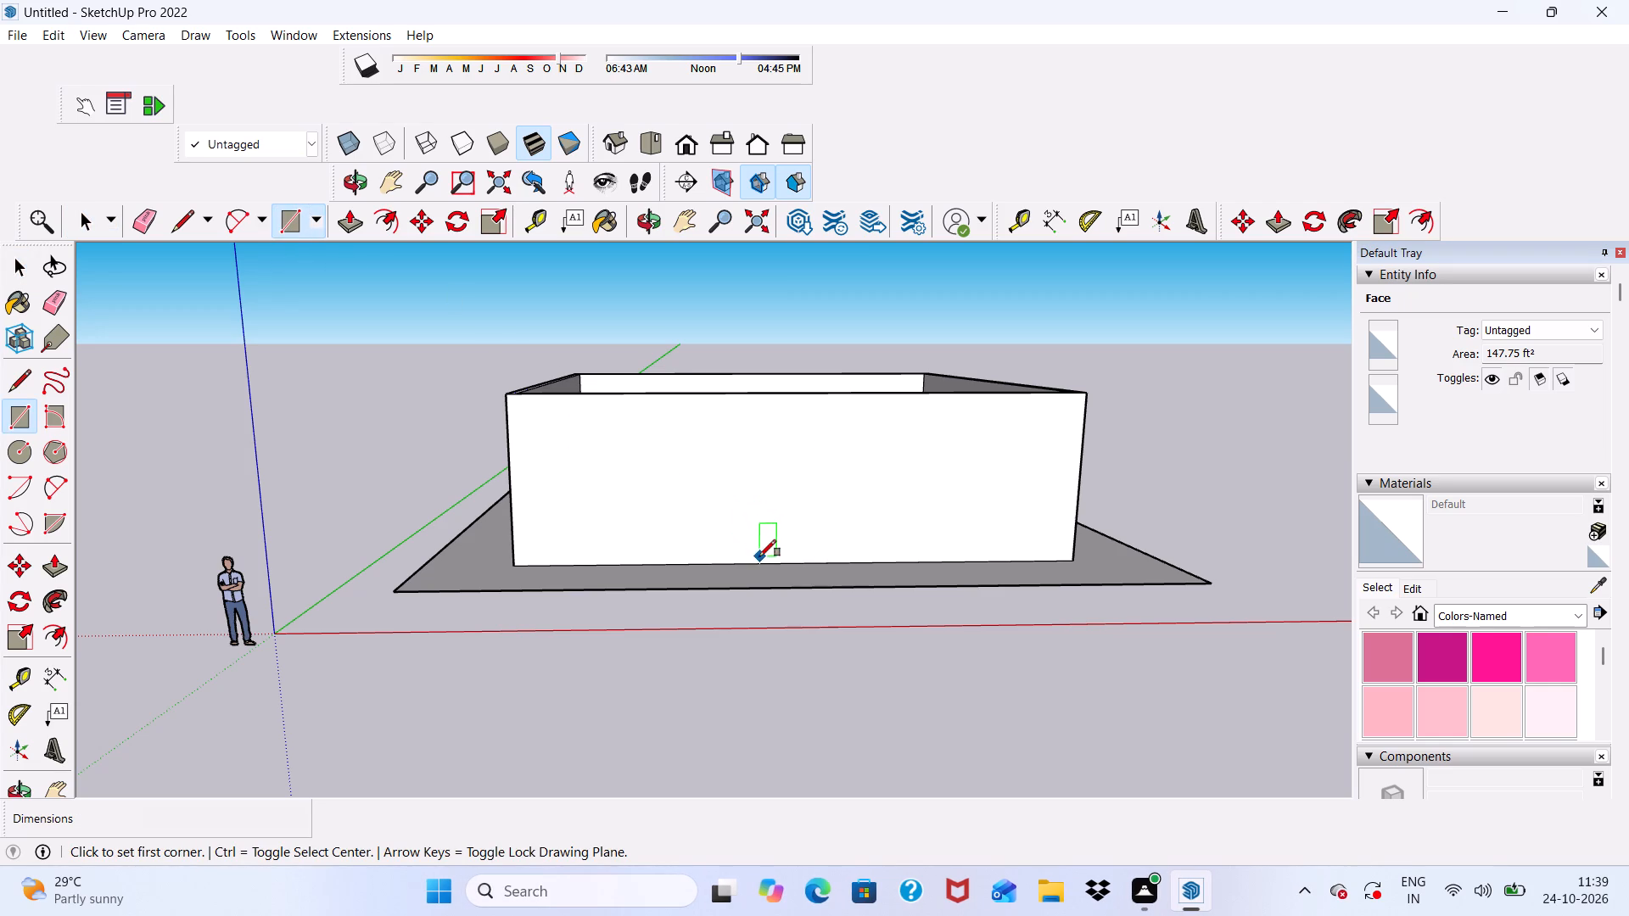
pyautogui.click(759, 559)
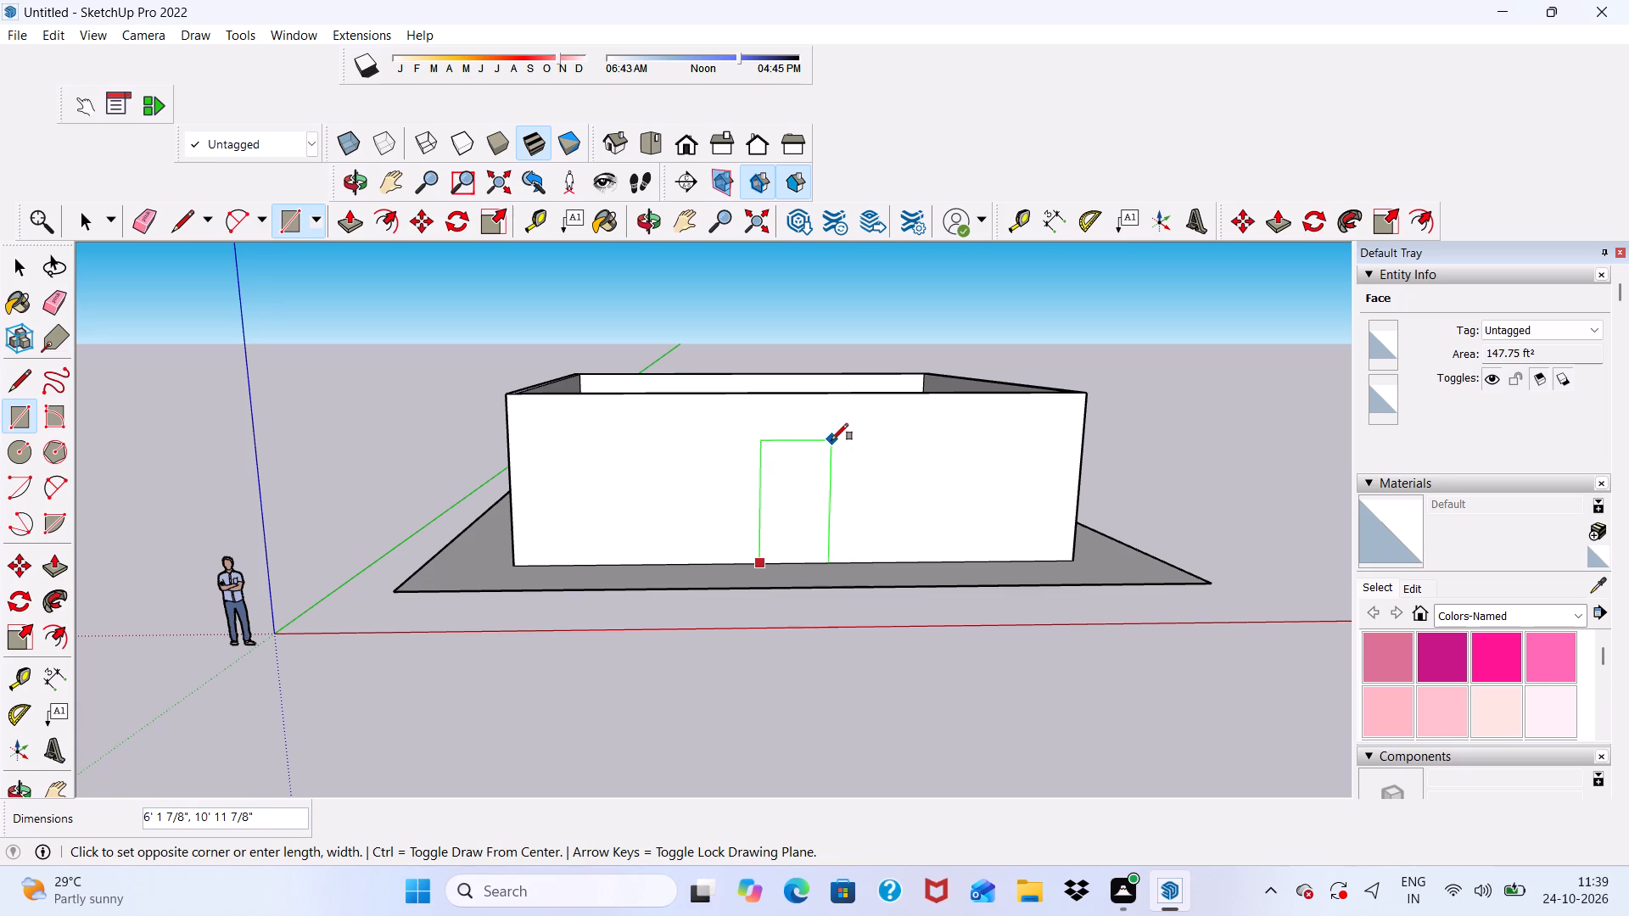
pyautogui.click(841, 436)
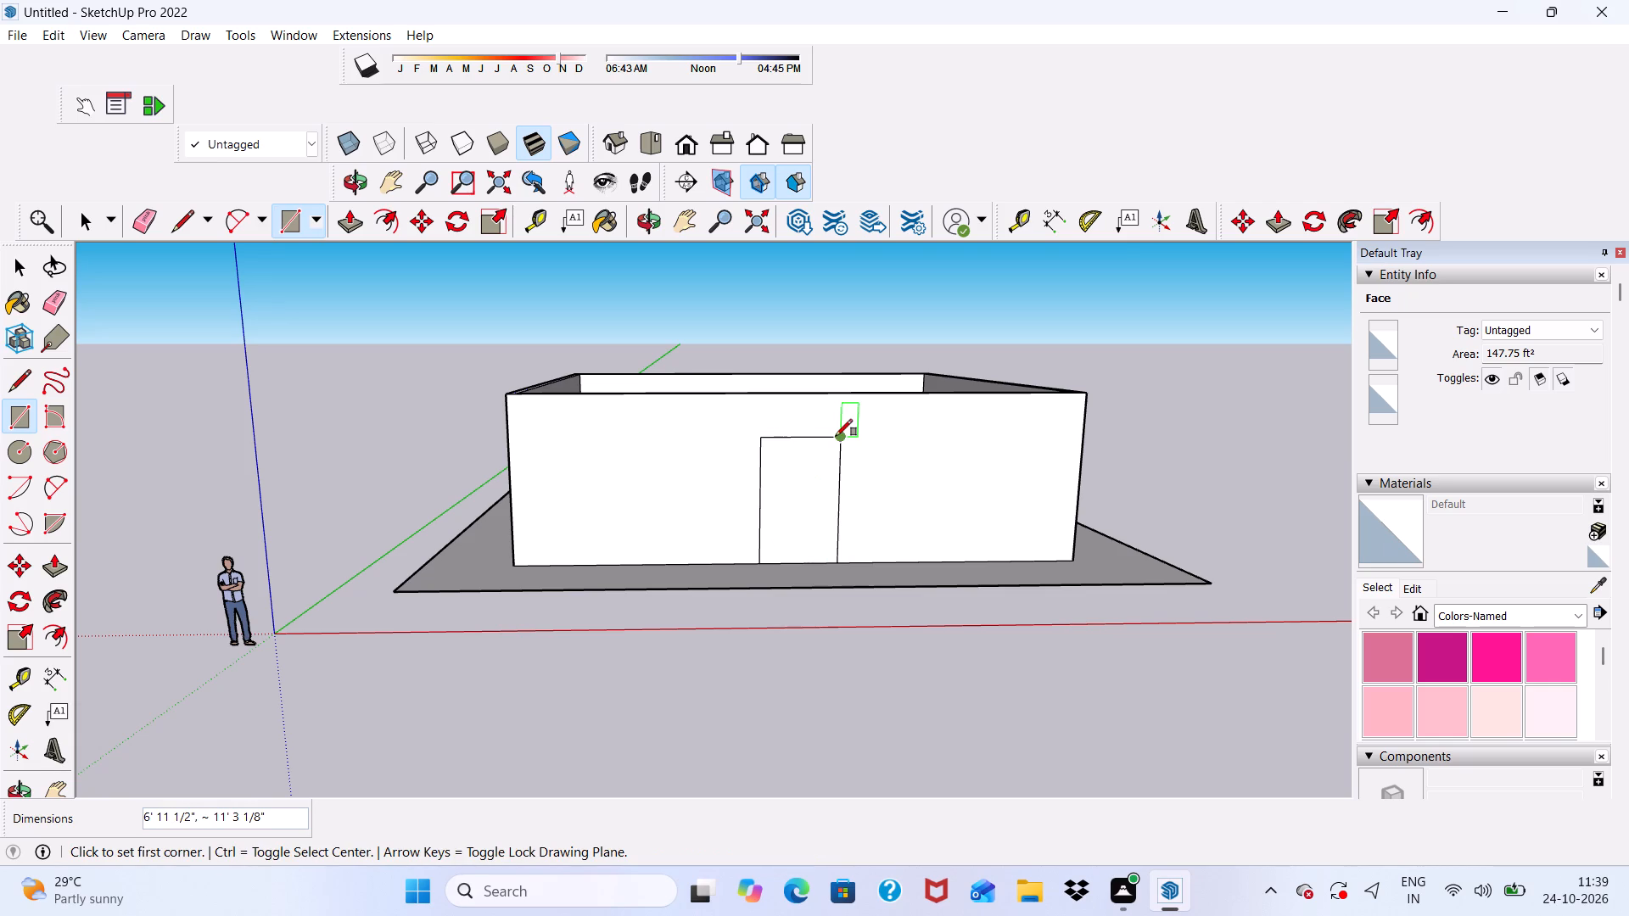
pyautogui.press('space')
# Offset the front door rectangle's sides and top outward by 6" to outline the door frame.
pyautogui.scroll(3, 787, 464)
pyautogui.click(781, 464)
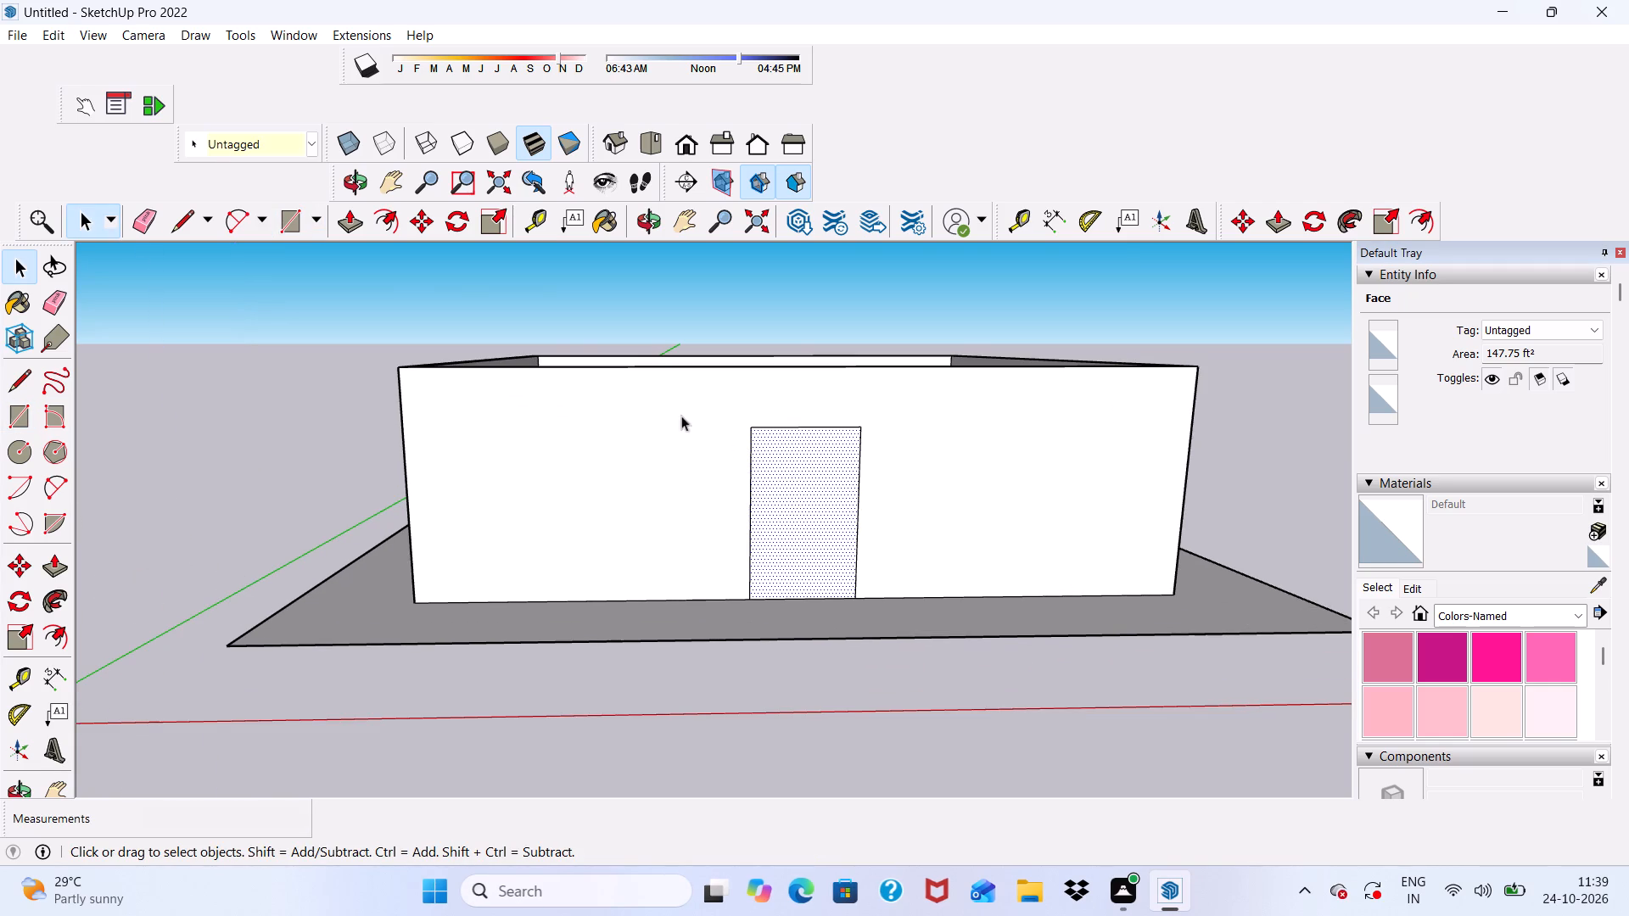
pyautogui.click(394, 226)
pyautogui.click(766, 461)
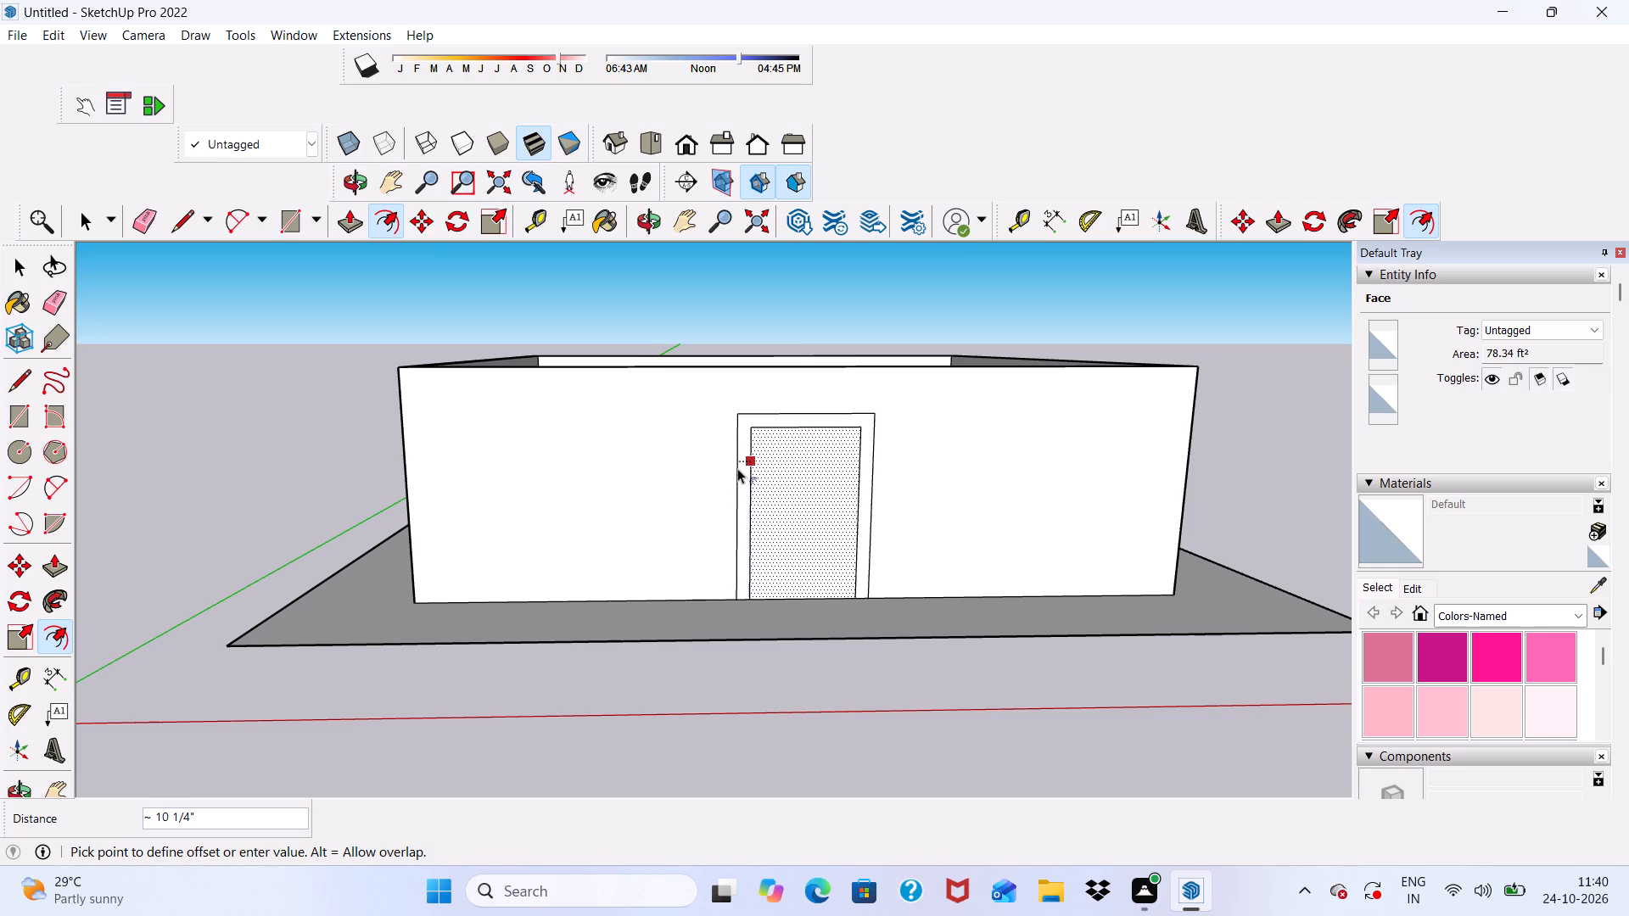
pyautogui.scroll(4, 737, 468)
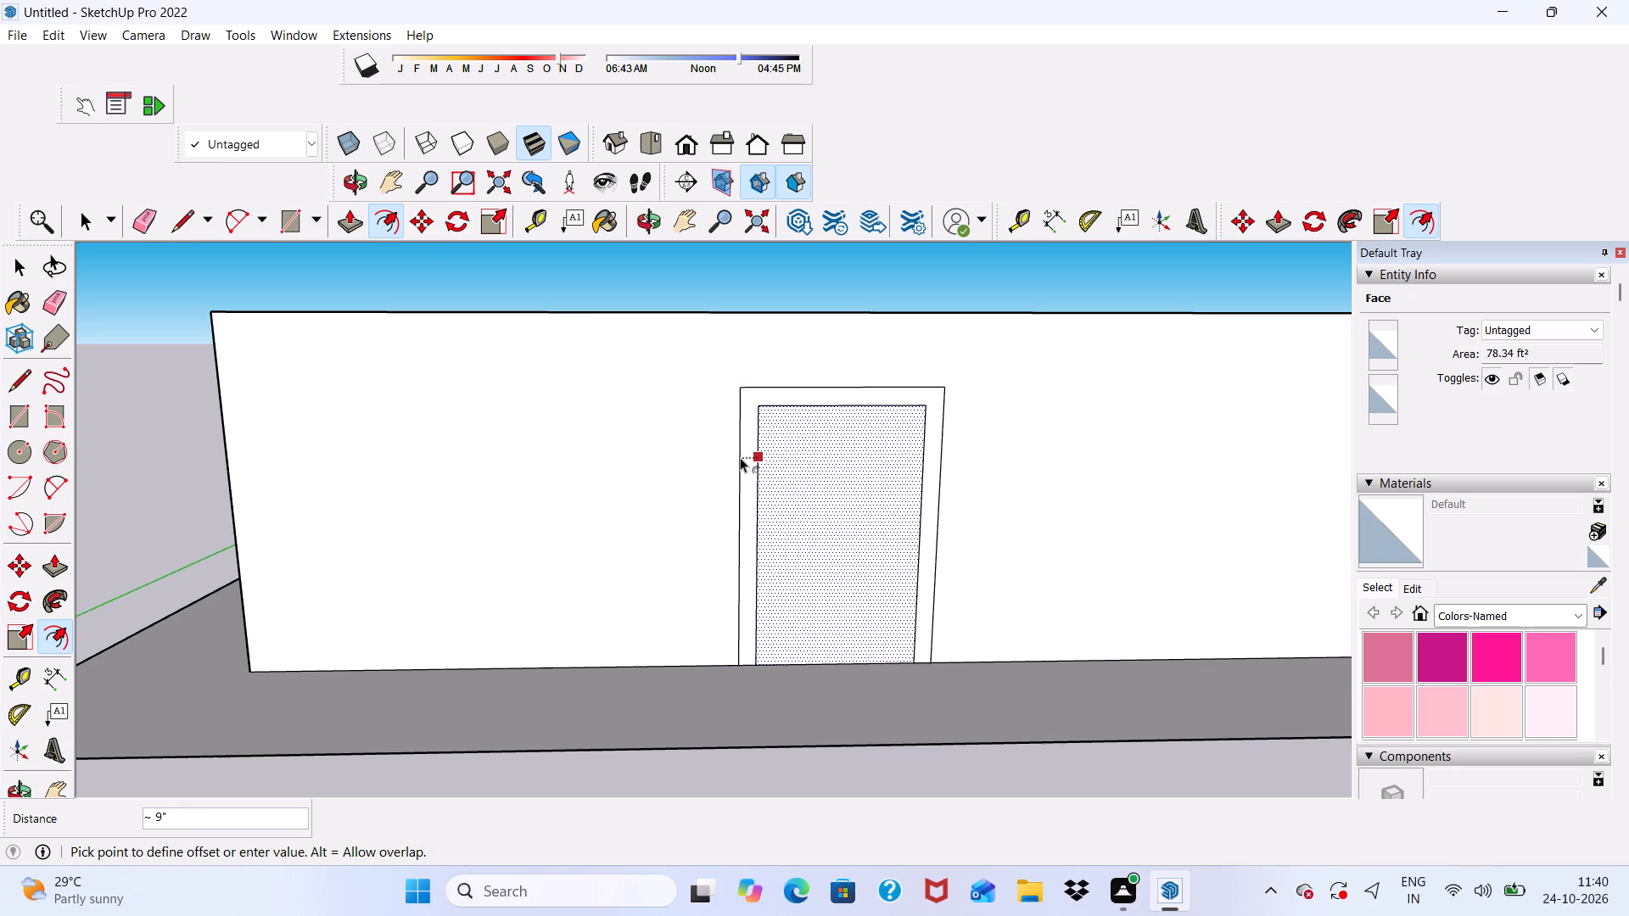
pyautogui.write('6"')
pyautogui.press('Return')
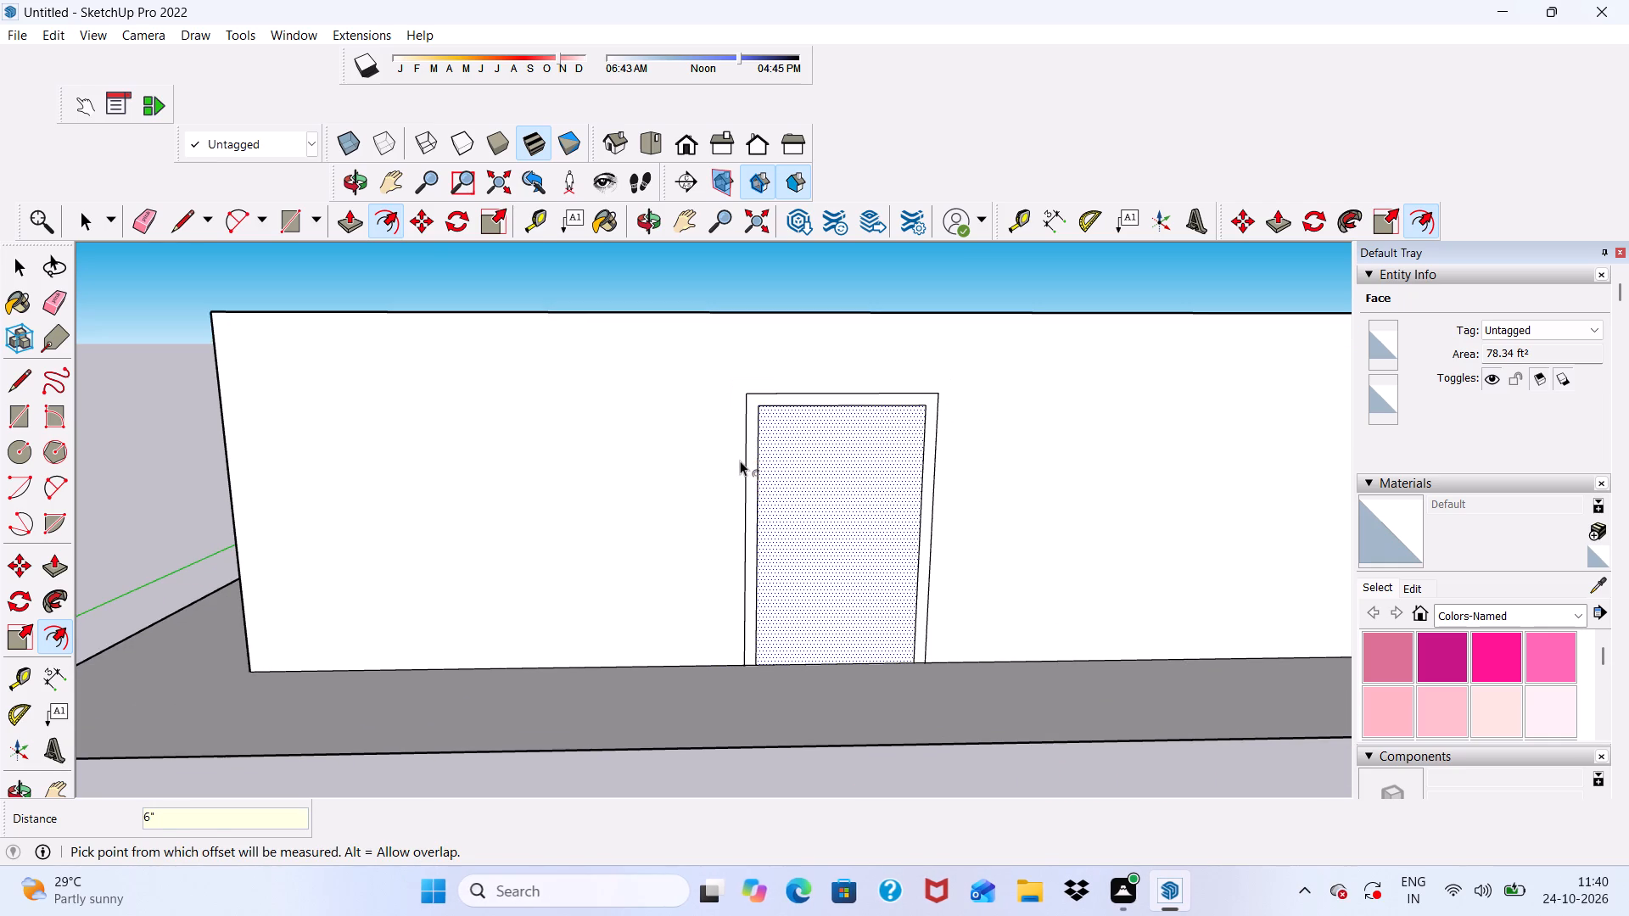
pyautogui.scroll(5, 868, 410)
pyautogui.press('space')
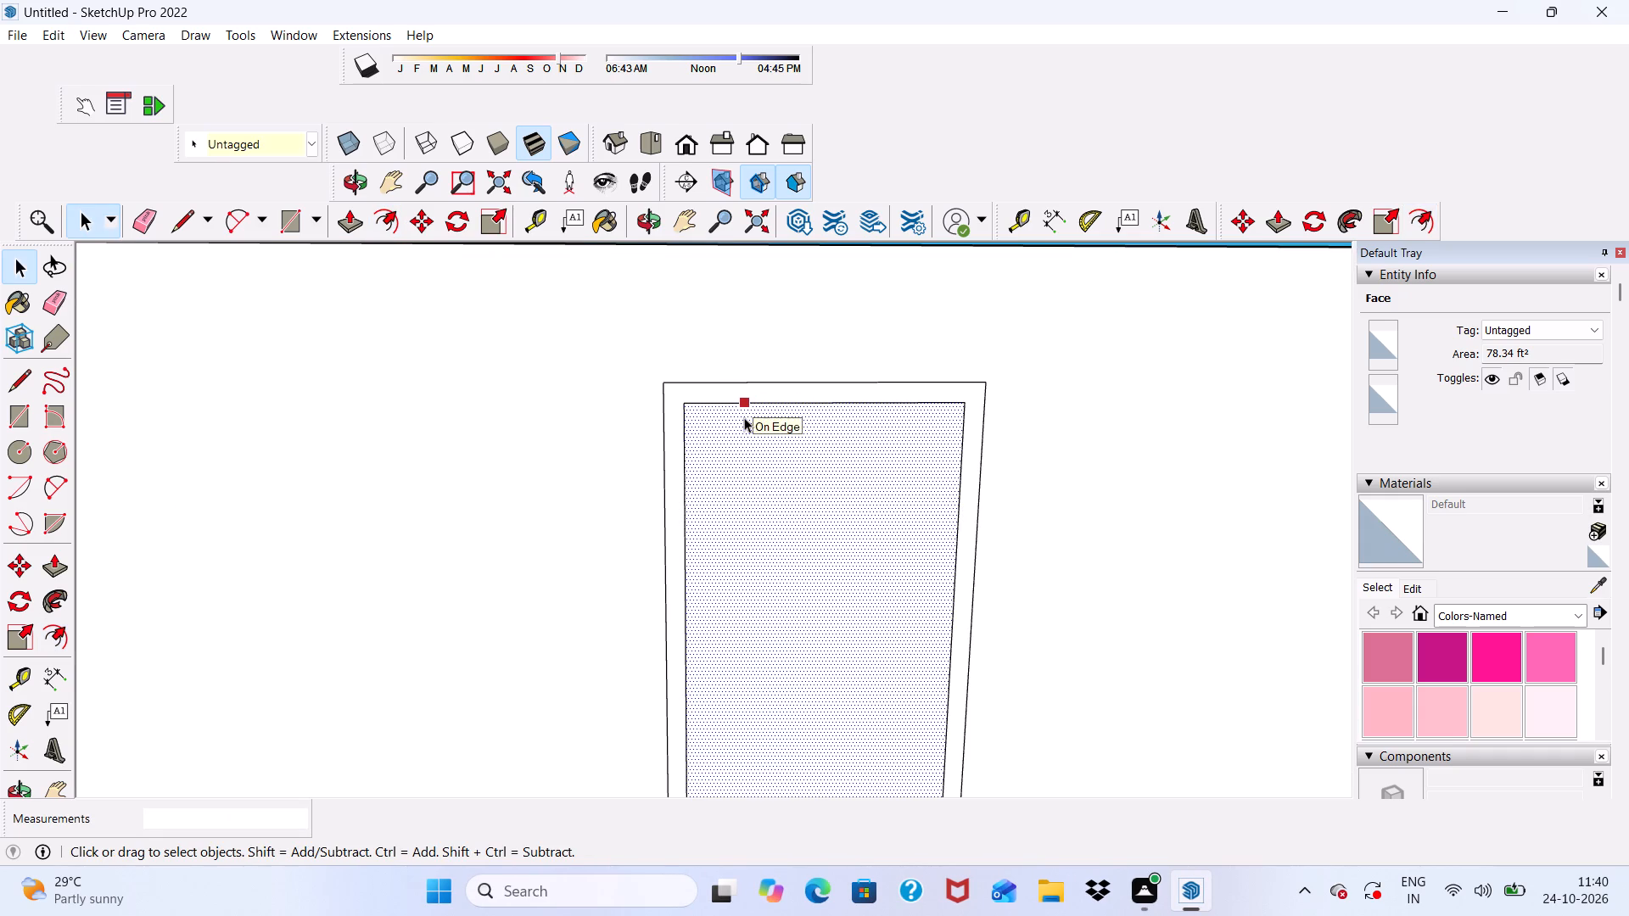
# Push/Pull the inner door panel face by 3".
pyautogui.scroll(5, 739, 408)
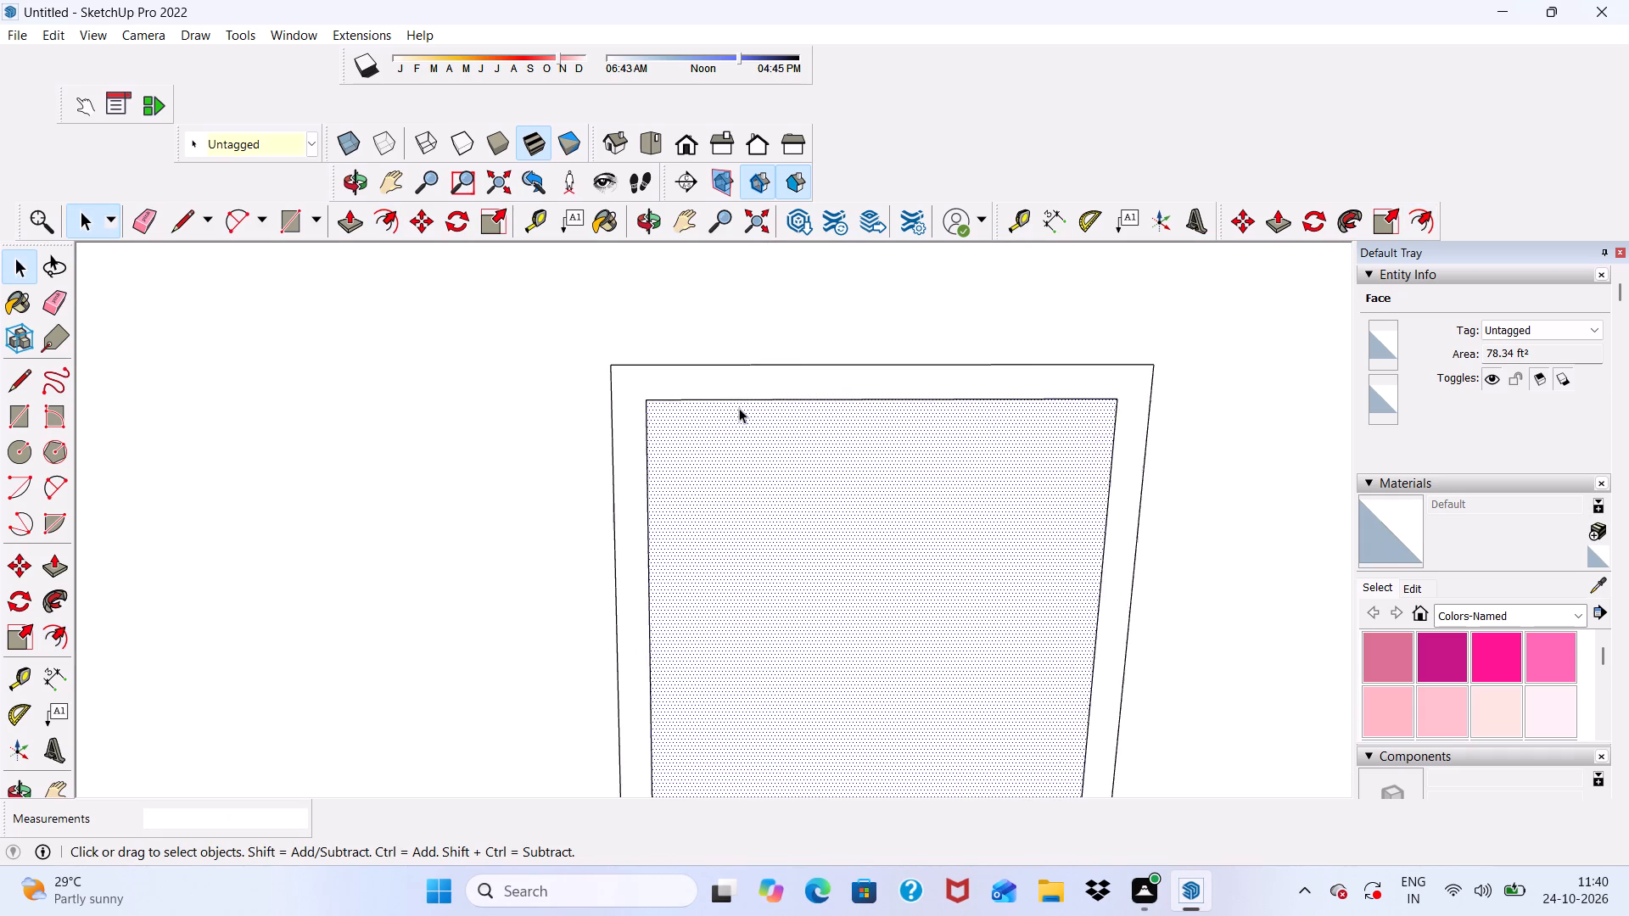
pyautogui.scroll(-5, 735, 407)
pyautogui.scroll(-6, 566, 473)
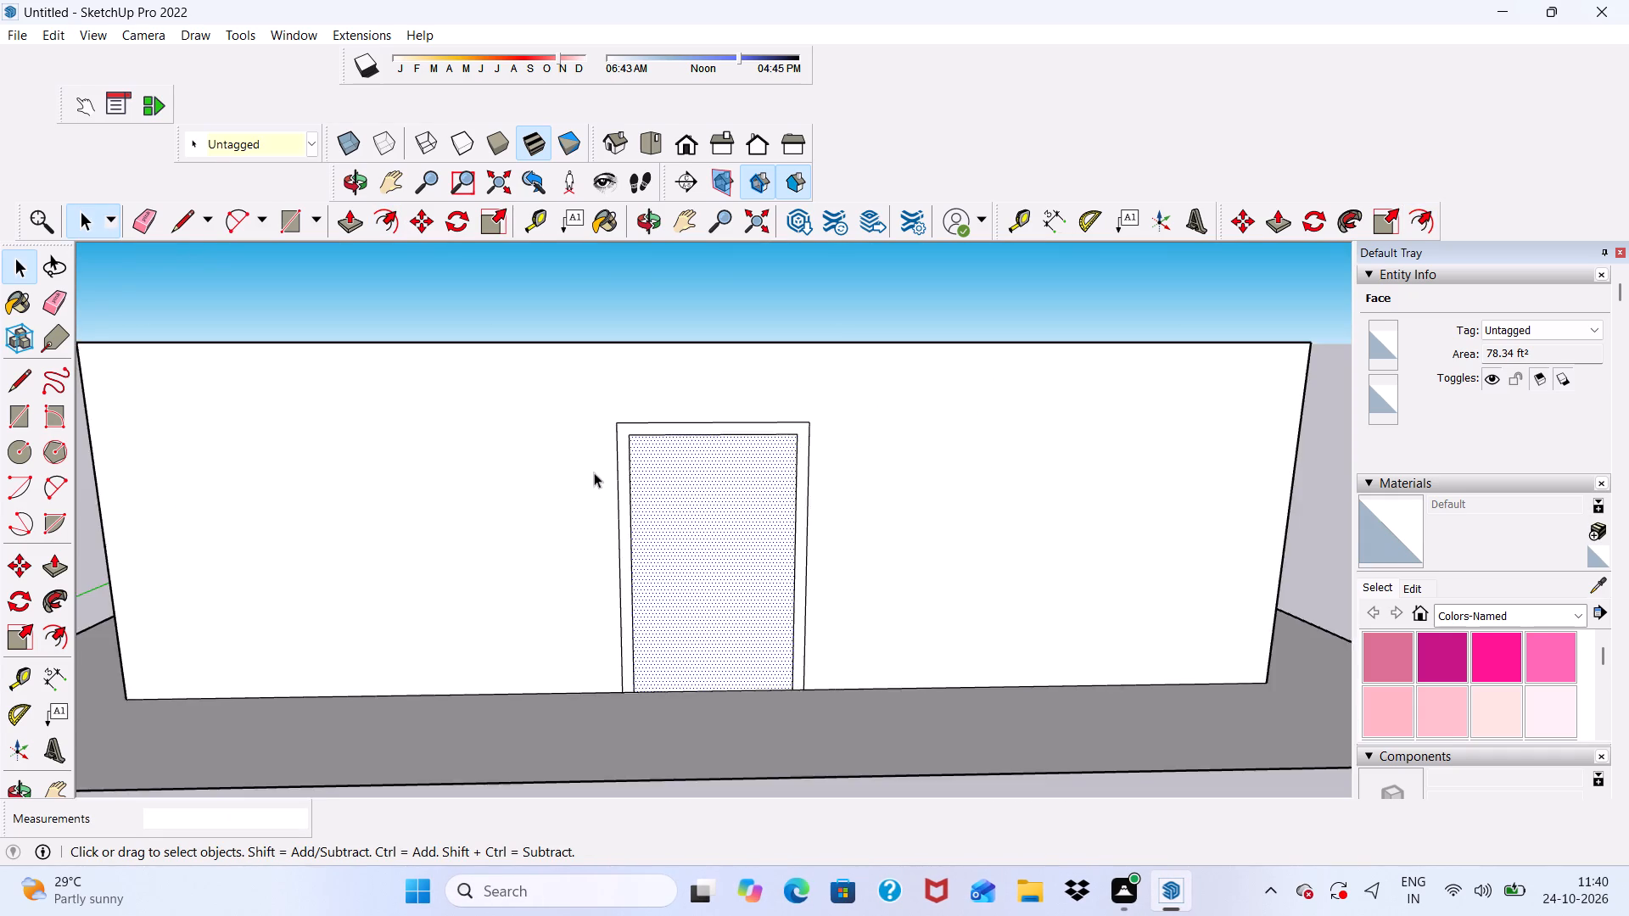
pyautogui.scroll(-5, 594, 472)
pyautogui.click(149, 528)
pyautogui.scroll(4, 707, 484)
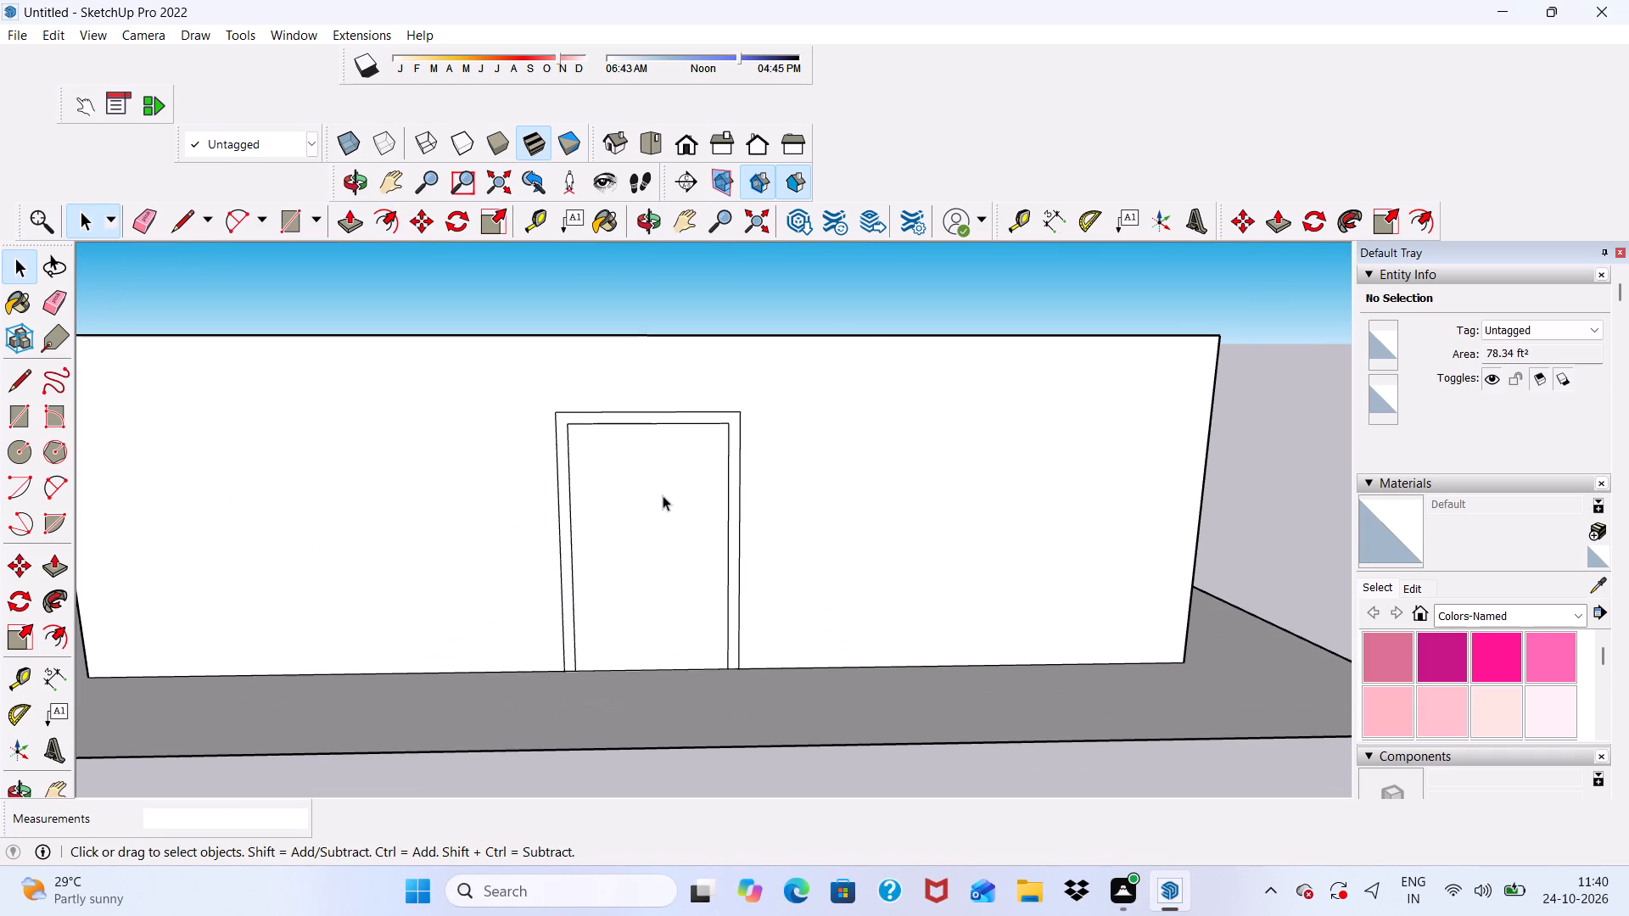
pyautogui.click(663, 495)
pyautogui.click(348, 221)
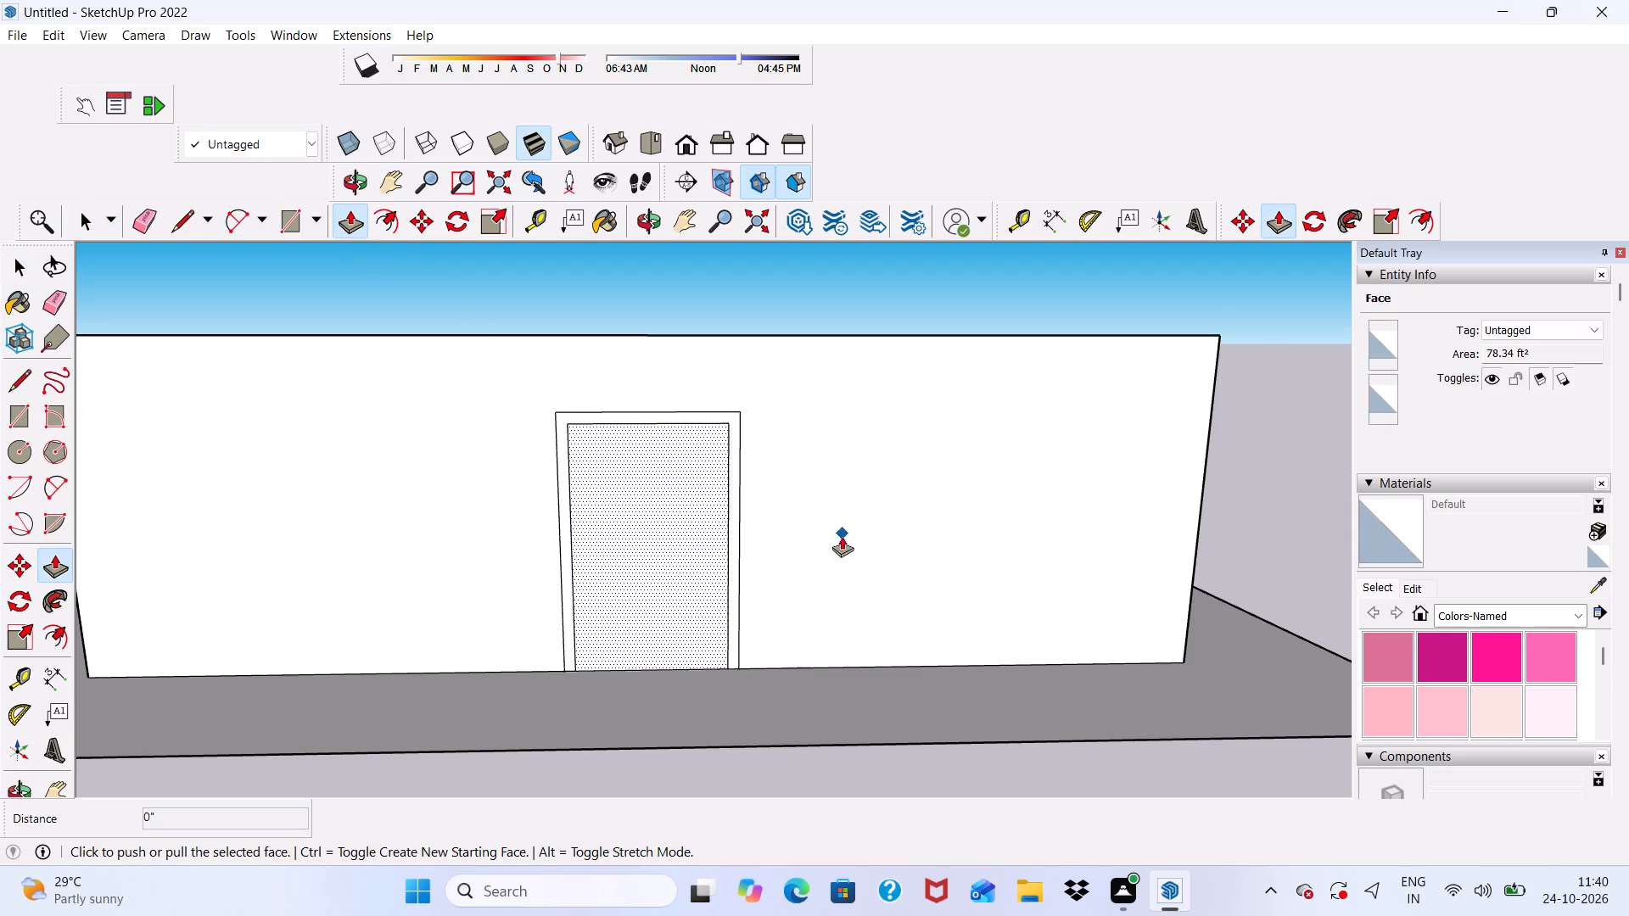
pyautogui.scroll(2, 837, 537)
pyautogui.click(637, 489)
pyautogui.write('3"')
pyautogui.press('Return')
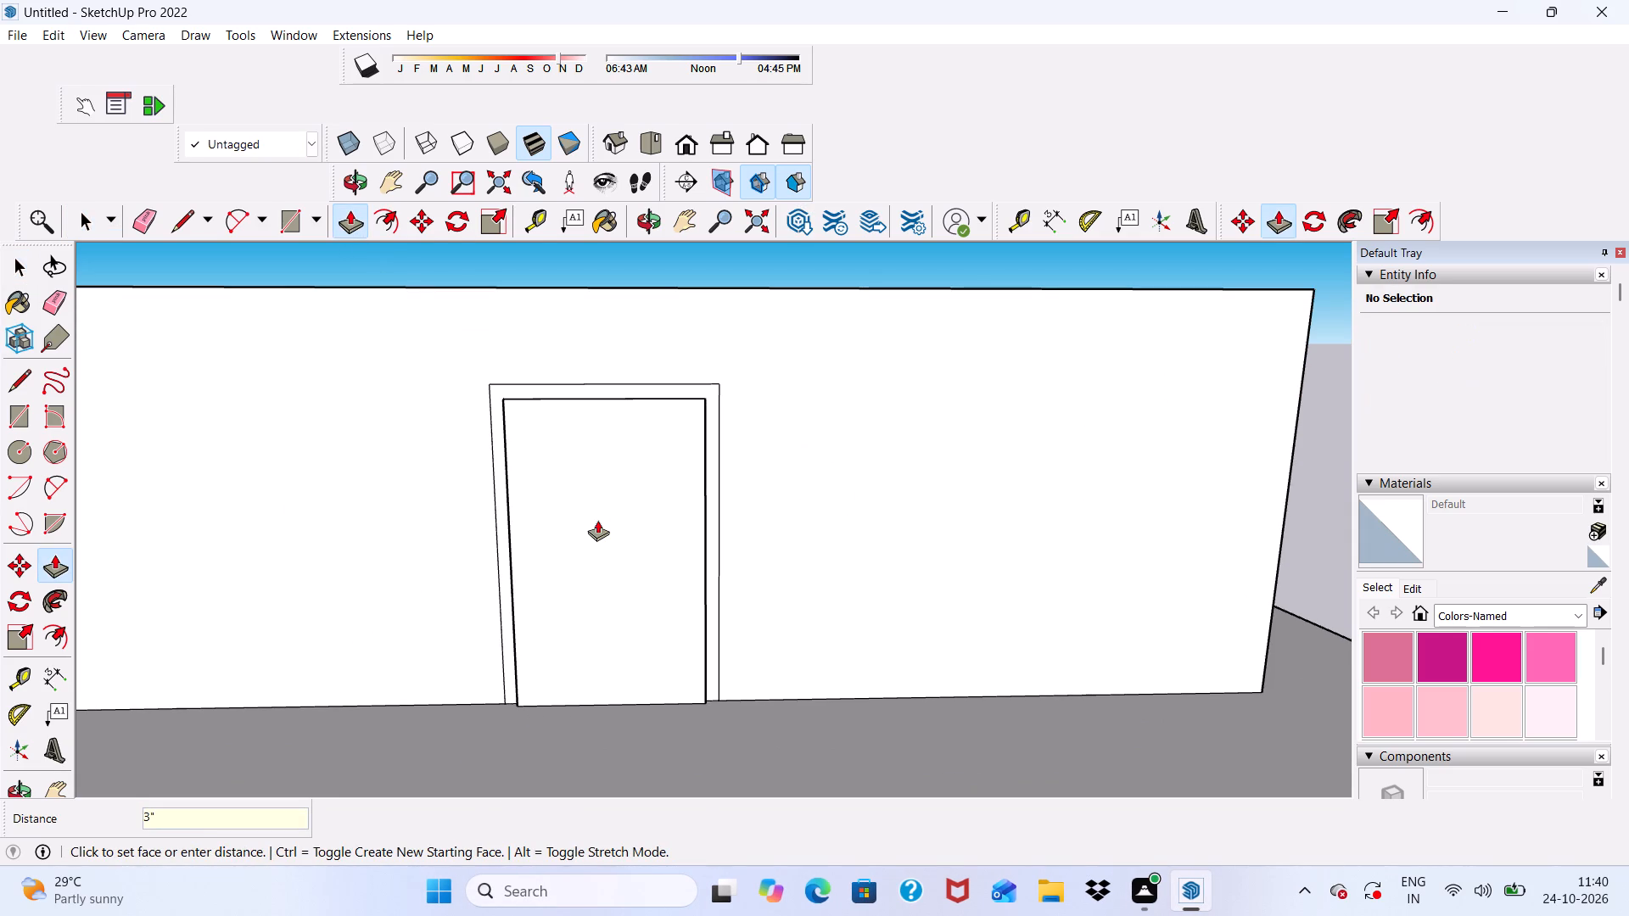
# Pull the door frame face outward from the front wall by 6".
pyautogui.scroll(-4, 609, 445)
pyautogui.scroll(13, 525, 398)
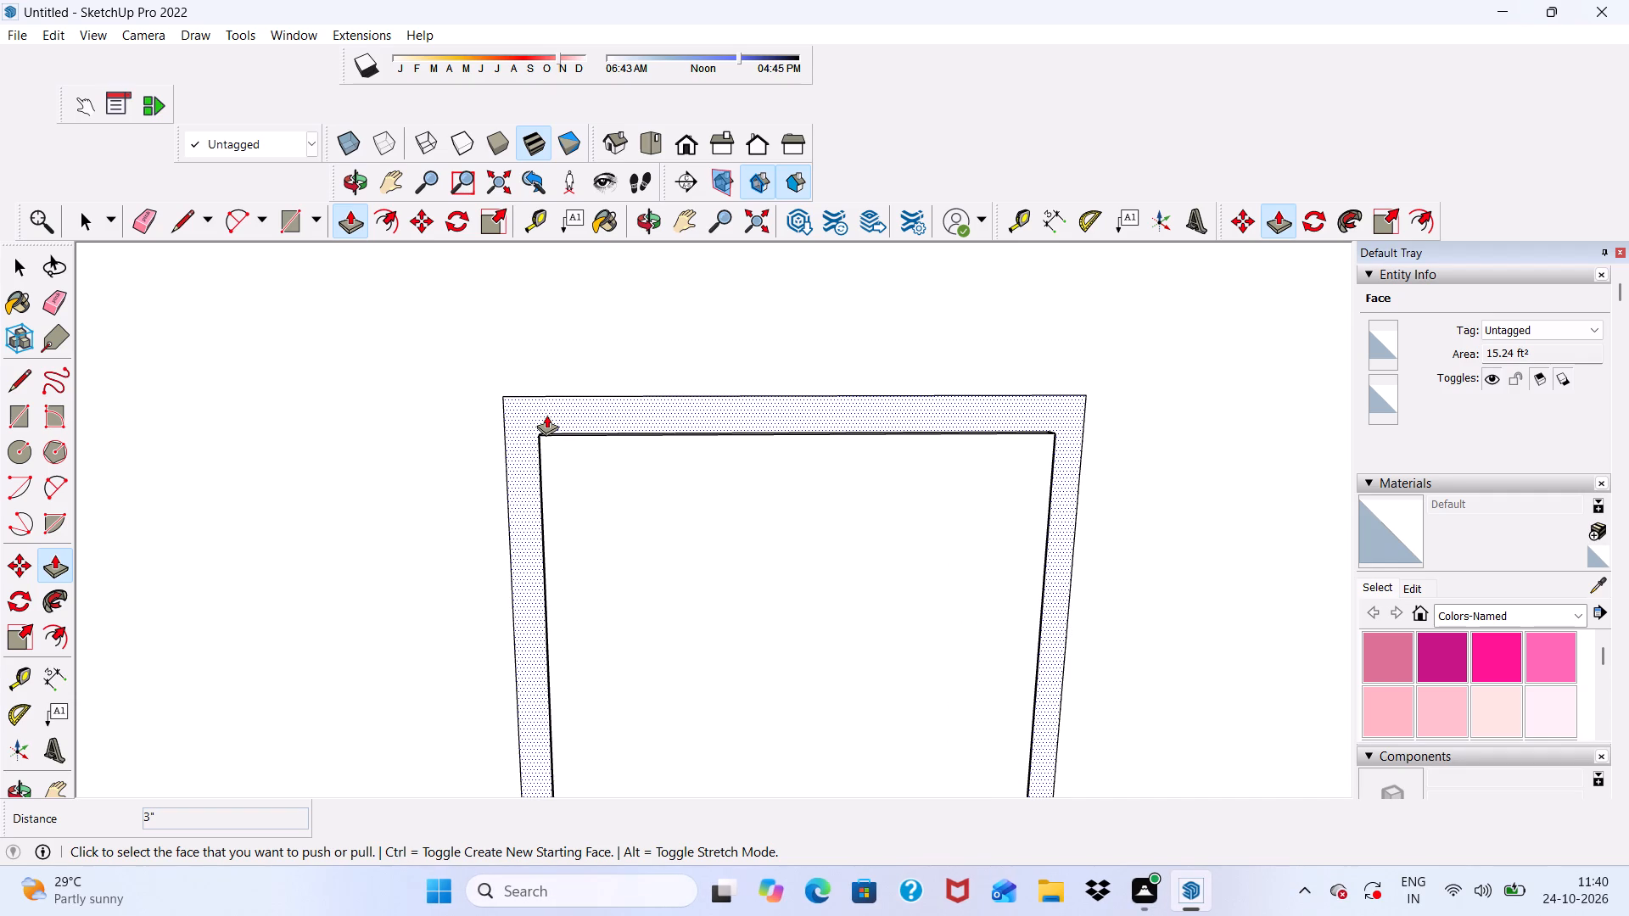
pyautogui.scroll(1, 546, 415)
pyautogui.click(546, 415)
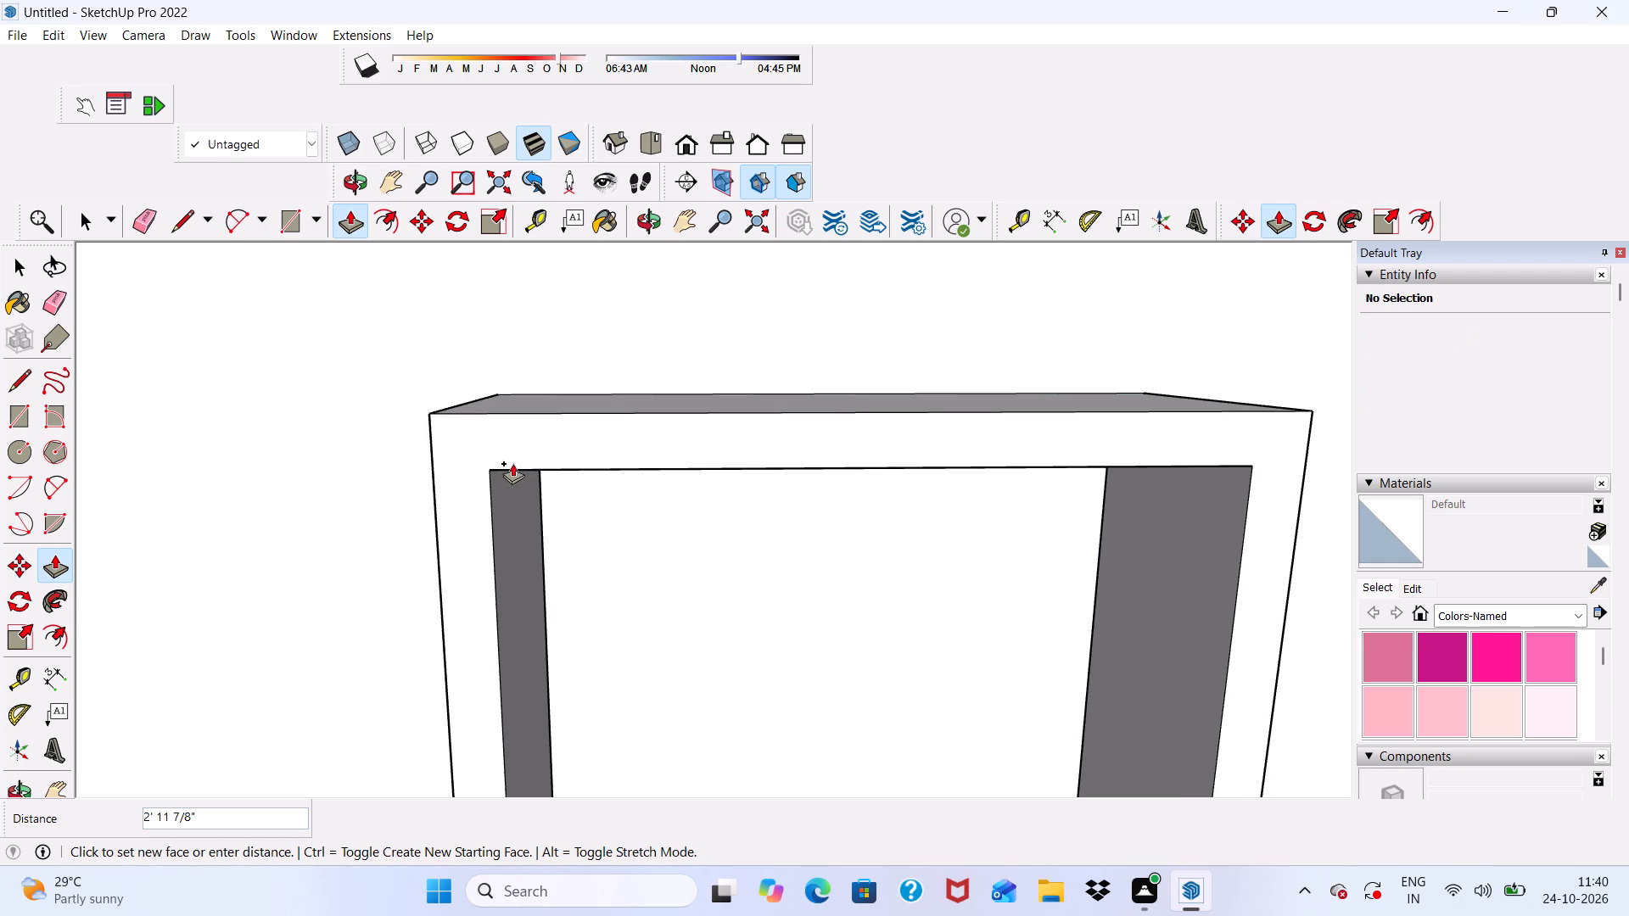
pyautogui.press('6')
pyautogui.hotkey('shift', '"')
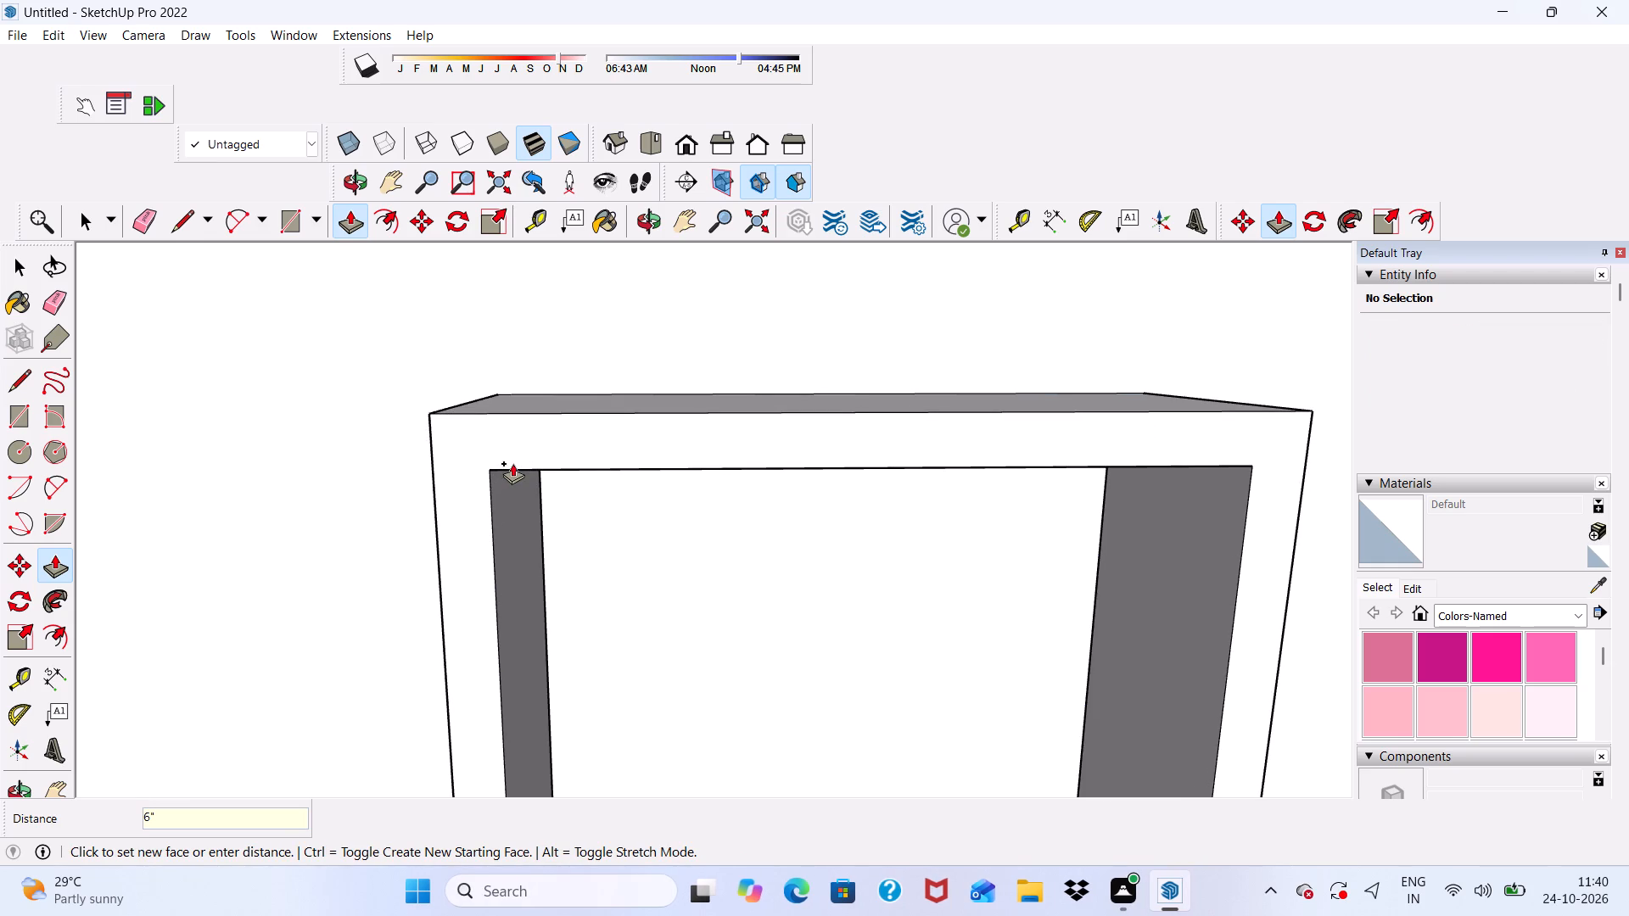
pyautogui.press('Return')
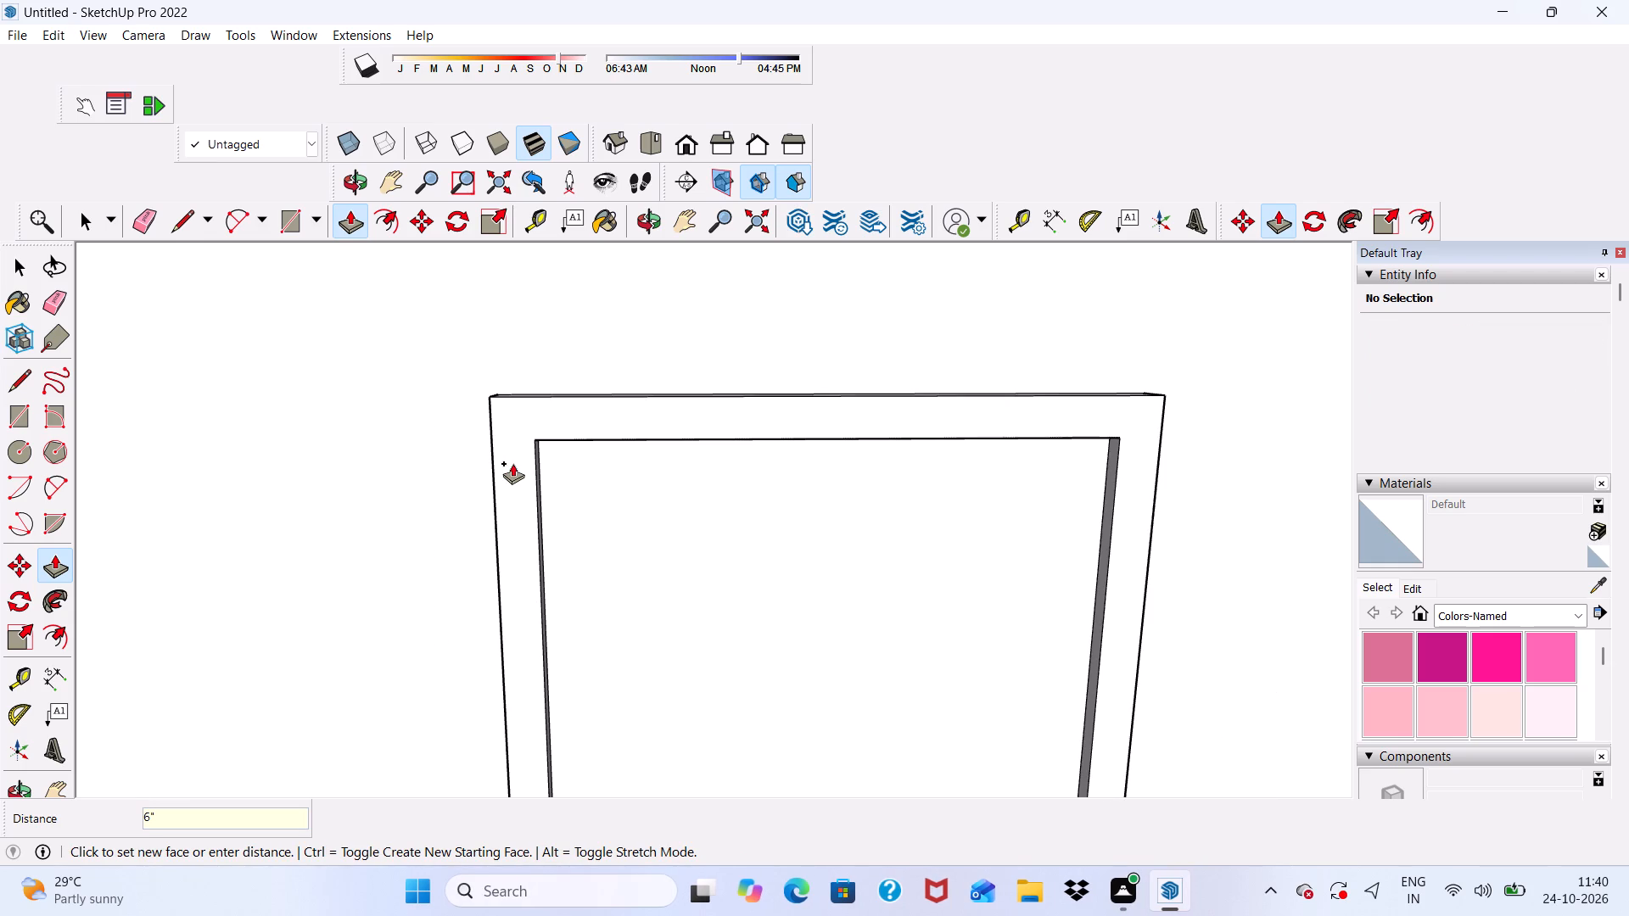
pyautogui.press('space')
# Examine the raised door frame and panel from several angles, ending with a view of the front wall.
pyautogui.scroll(-5, 512, 463)
pyautogui.moveTo(512, 465); pyautogui.dragTo(328, 338, button='middle')
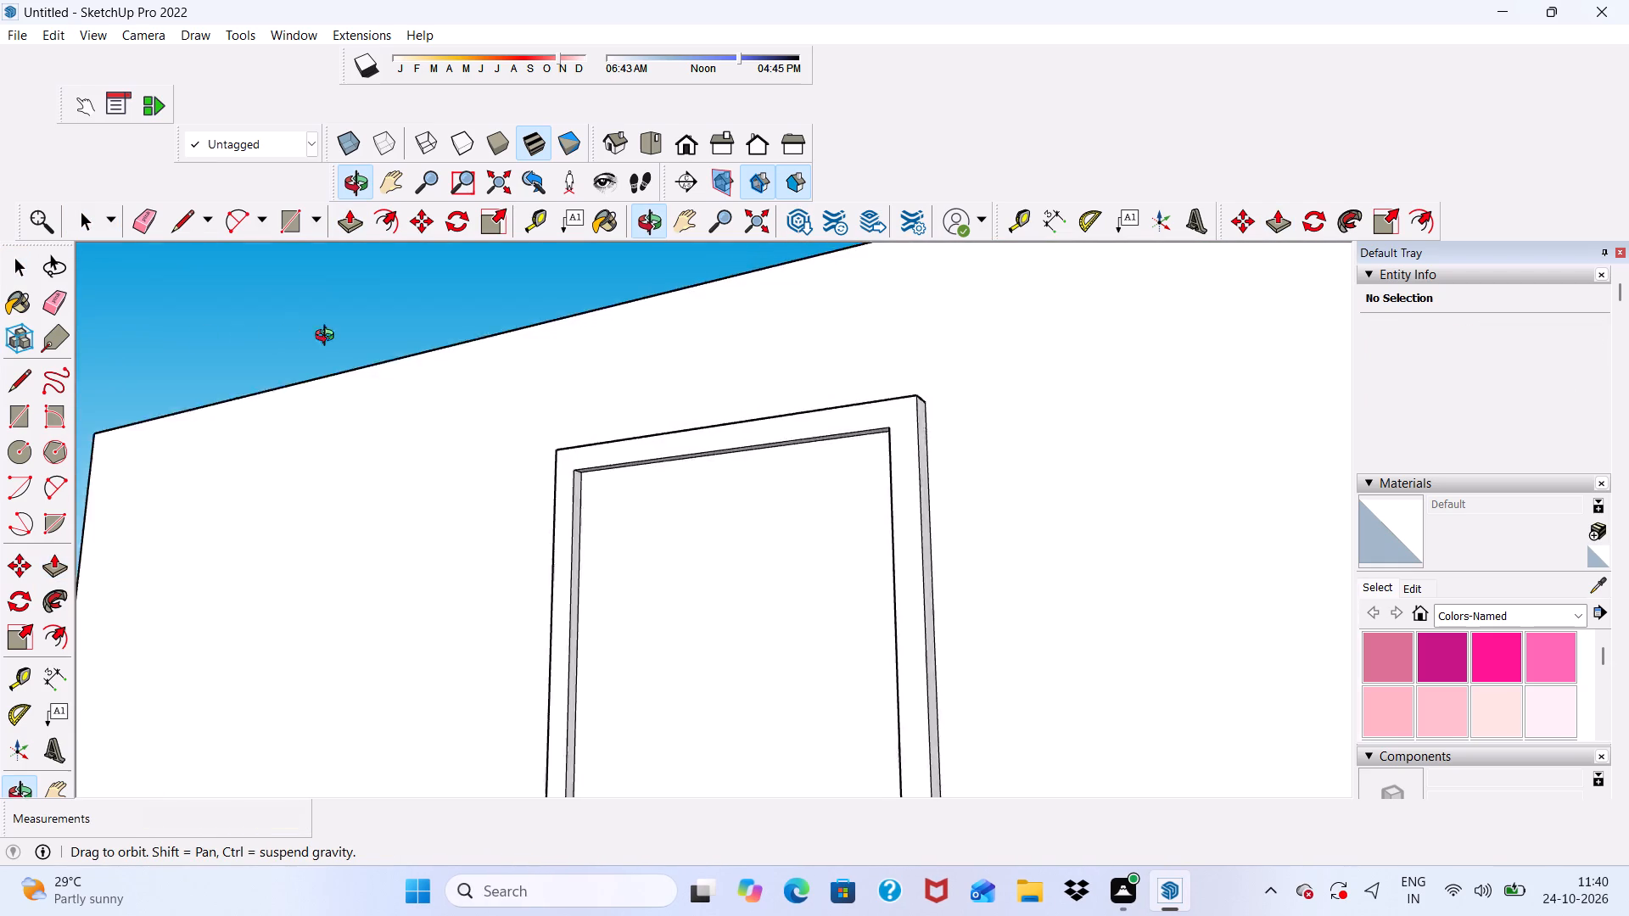
pyautogui.moveTo(328, 338); pyautogui.dragTo(378, 358, button='middle')
pyautogui.scroll(-4, 388, 373)
pyautogui.moveTo(423, 463); pyautogui.dragTo(527, 403, button='middle')
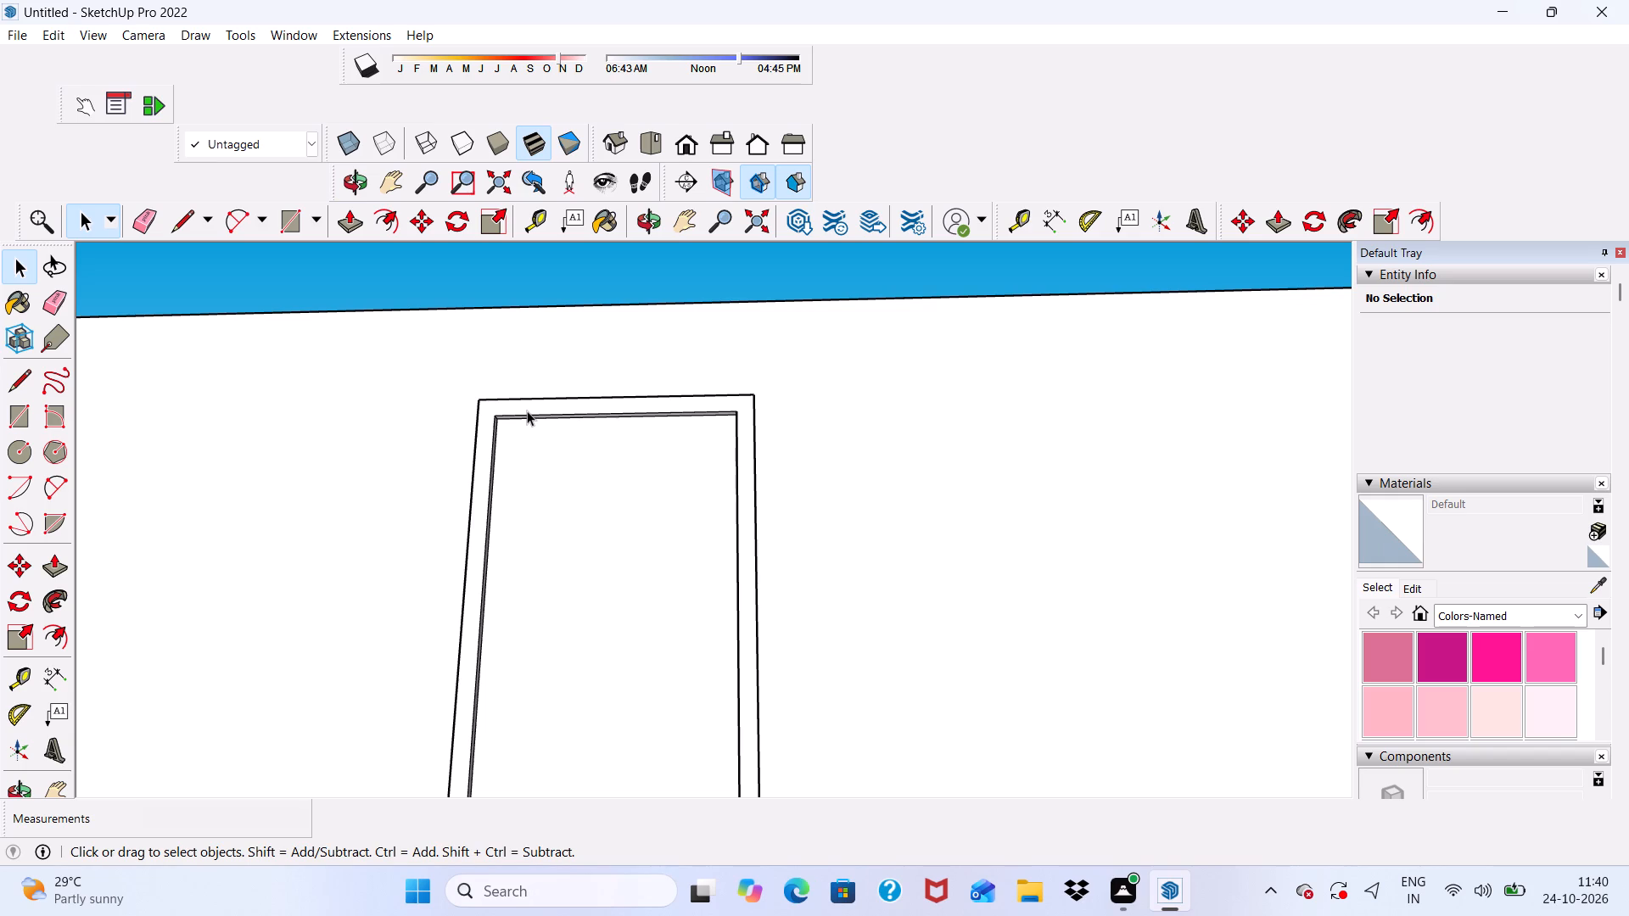
pyautogui.scroll(2, 529, 381)
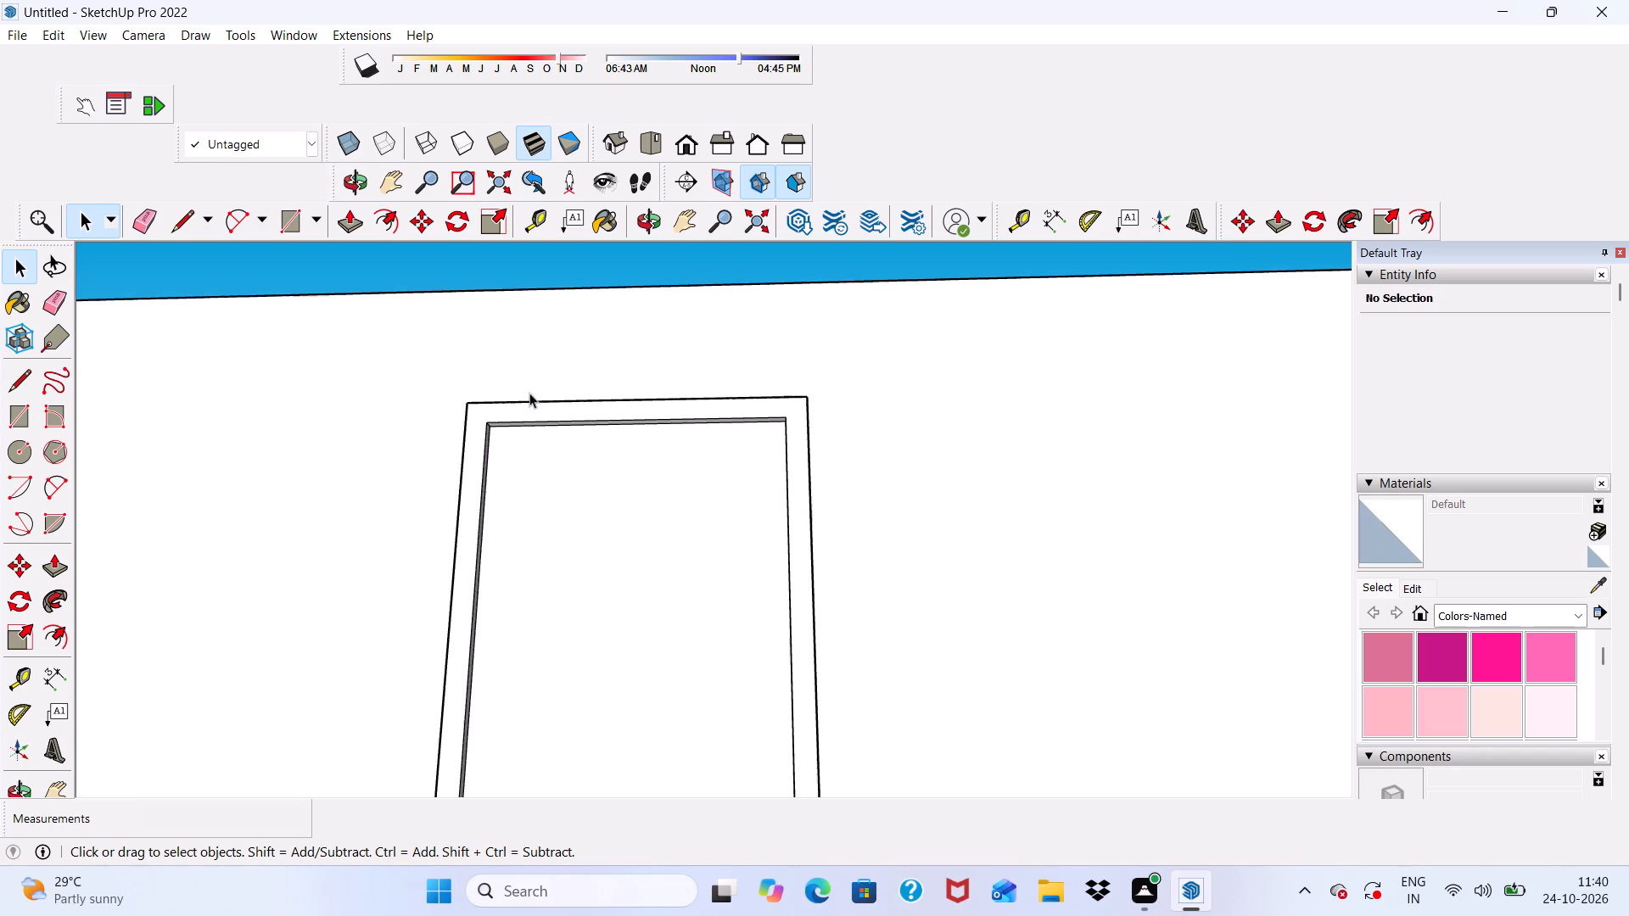
pyautogui.scroll(1, 529, 393)
pyautogui.scroll(-6, 530, 394)
pyautogui.moveTo(670, 461); pyautogui.dragTo(703, 572, button='middle')
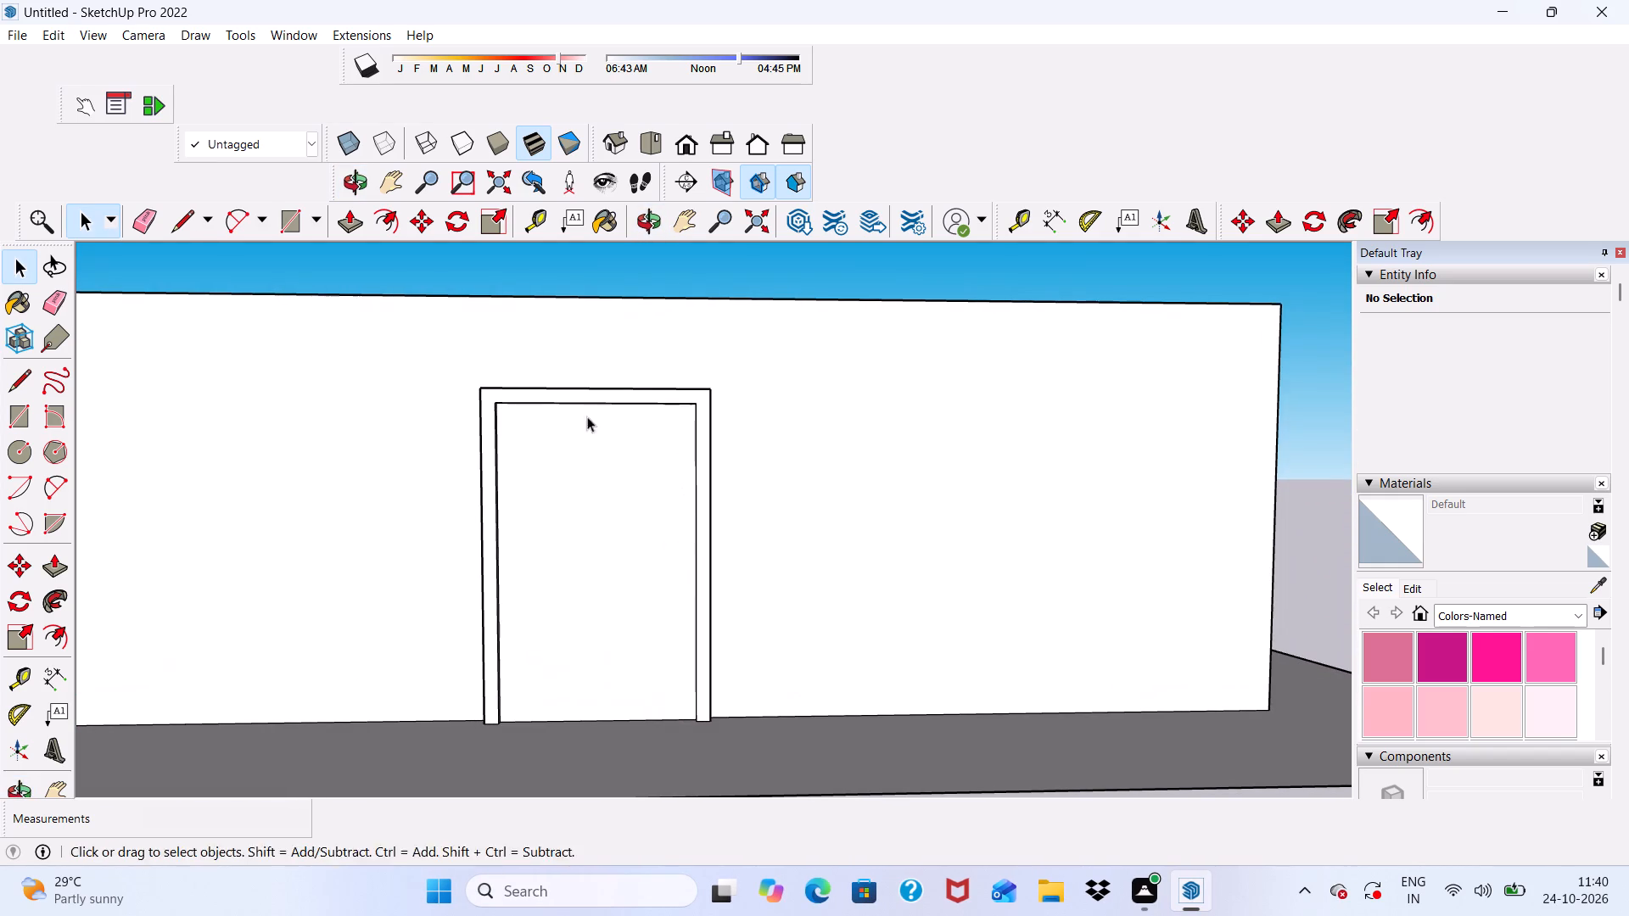
# Draw a thin horizontal strip about 1 11/16" high and 6' 11 1/2" wide across the upper part of the door panel.
pyautogui.click(295, 235)
pyautogui.scroll(5, 632, 502)
pyautogui.moveTo(585, 486); pyautogui.dragTo(520, 512, button='middle')
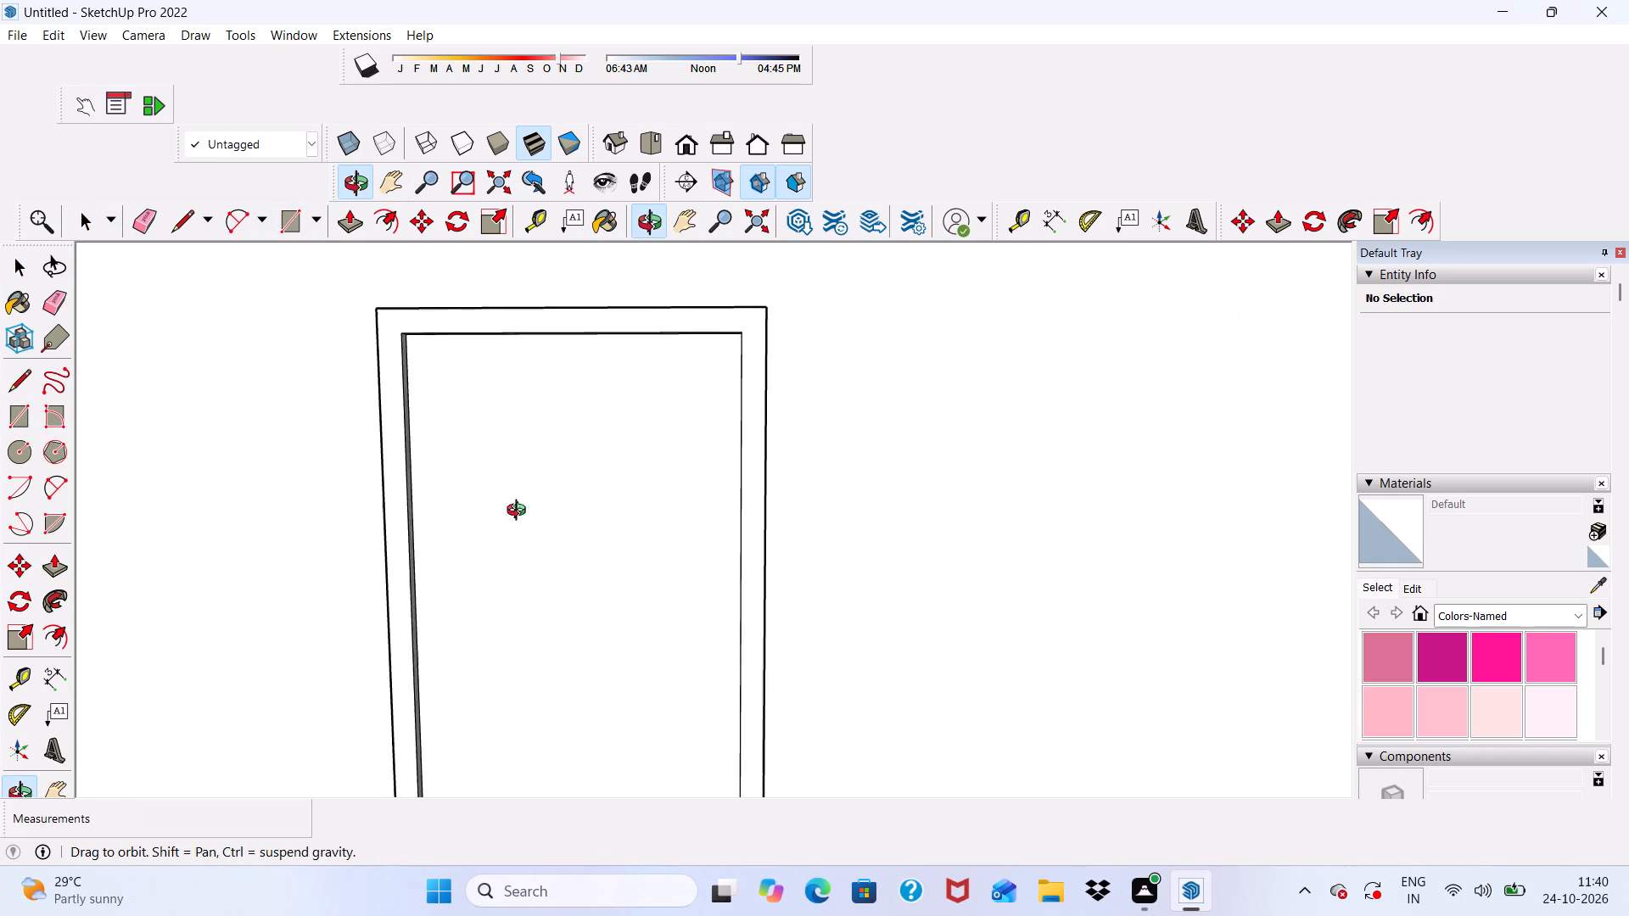
pyautogui.moveTo(520, 512); pyautogui.dragTo(475, 520, button='middle')
pyautogui.scroll(8, 465, 419)
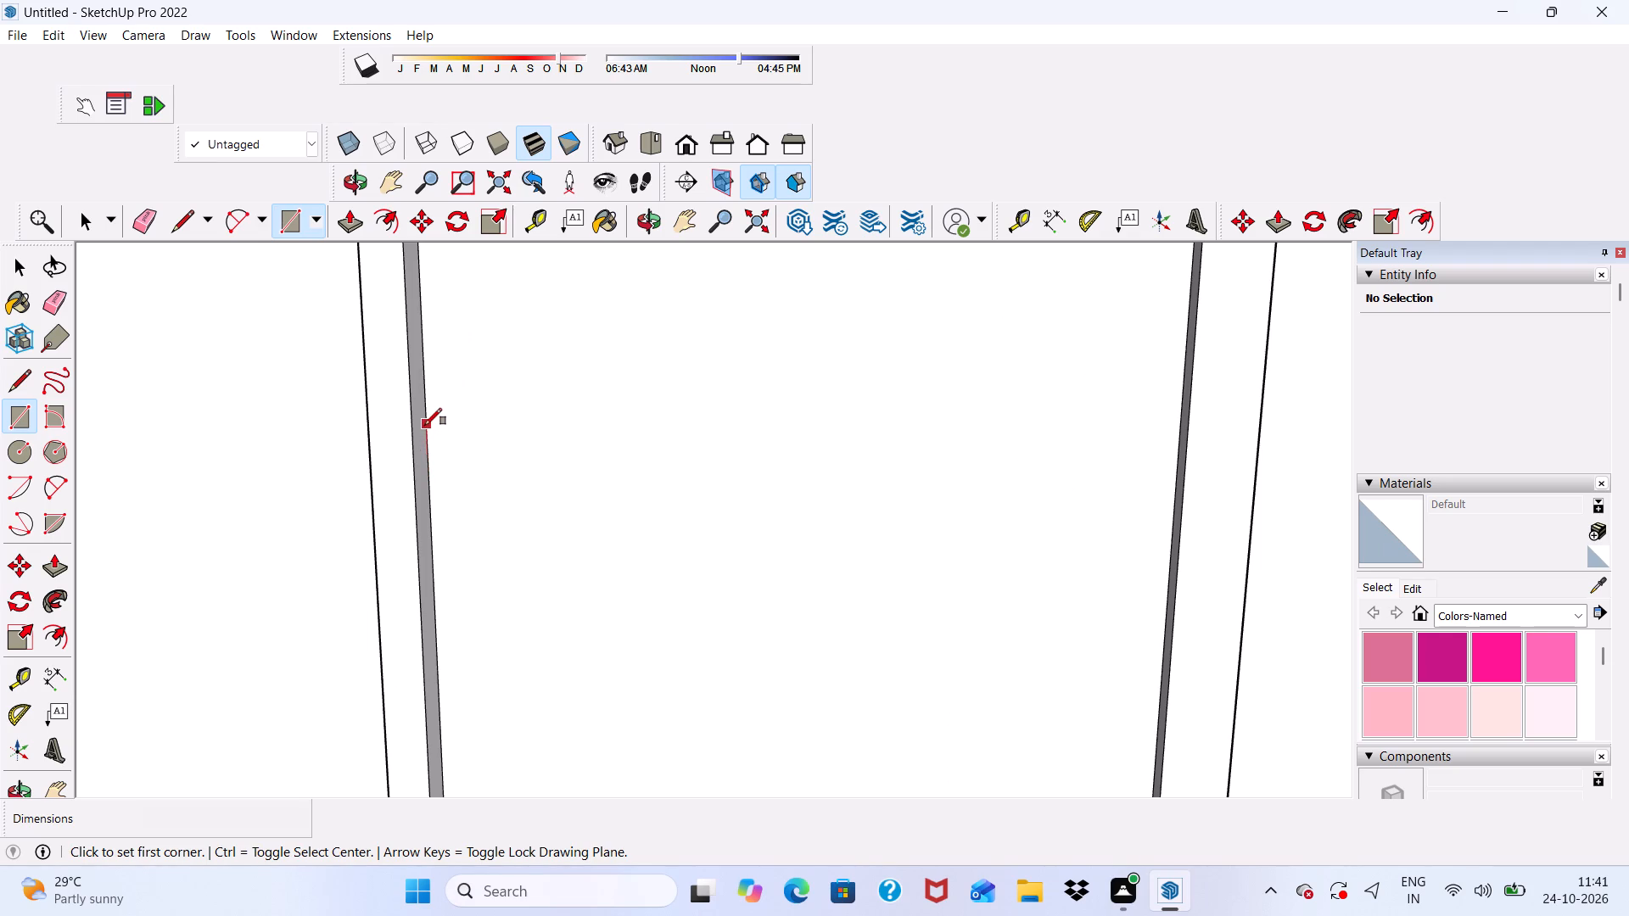
pyautogui.click(425, 425)
pyautogui.scroll(-7, 483, 450)
pyautogui.moveTo(837, 435); pyautogui.dragTo(1072, 473, button='middle')
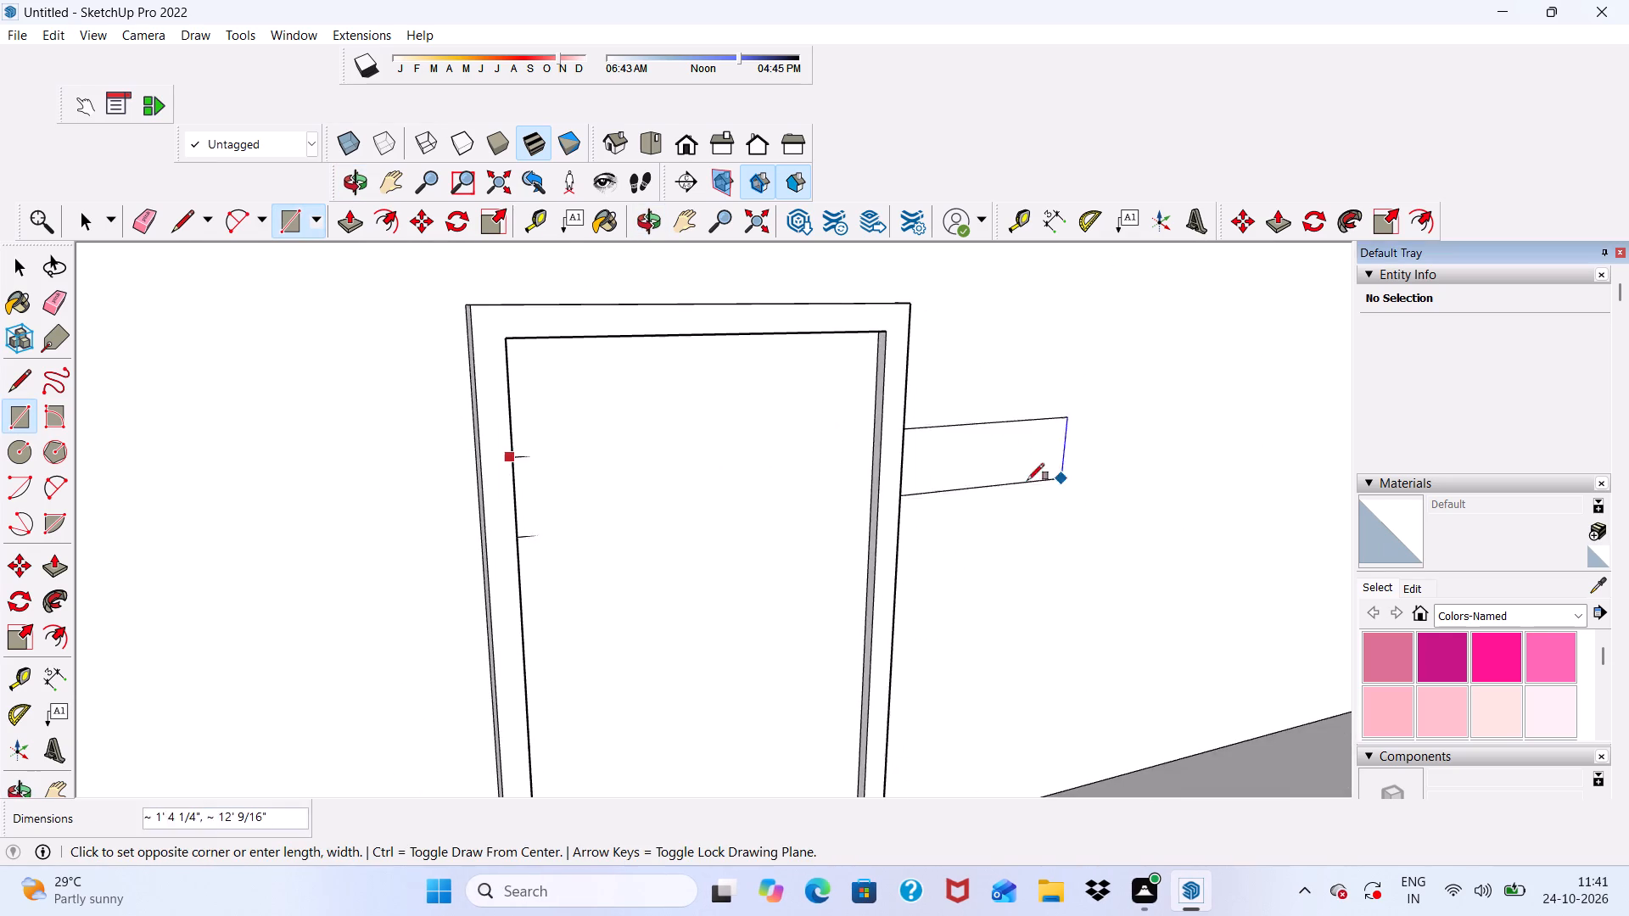
pyautogui.scroll(5, 801, 471)
pyautogui.scroll(4, 866, 430)
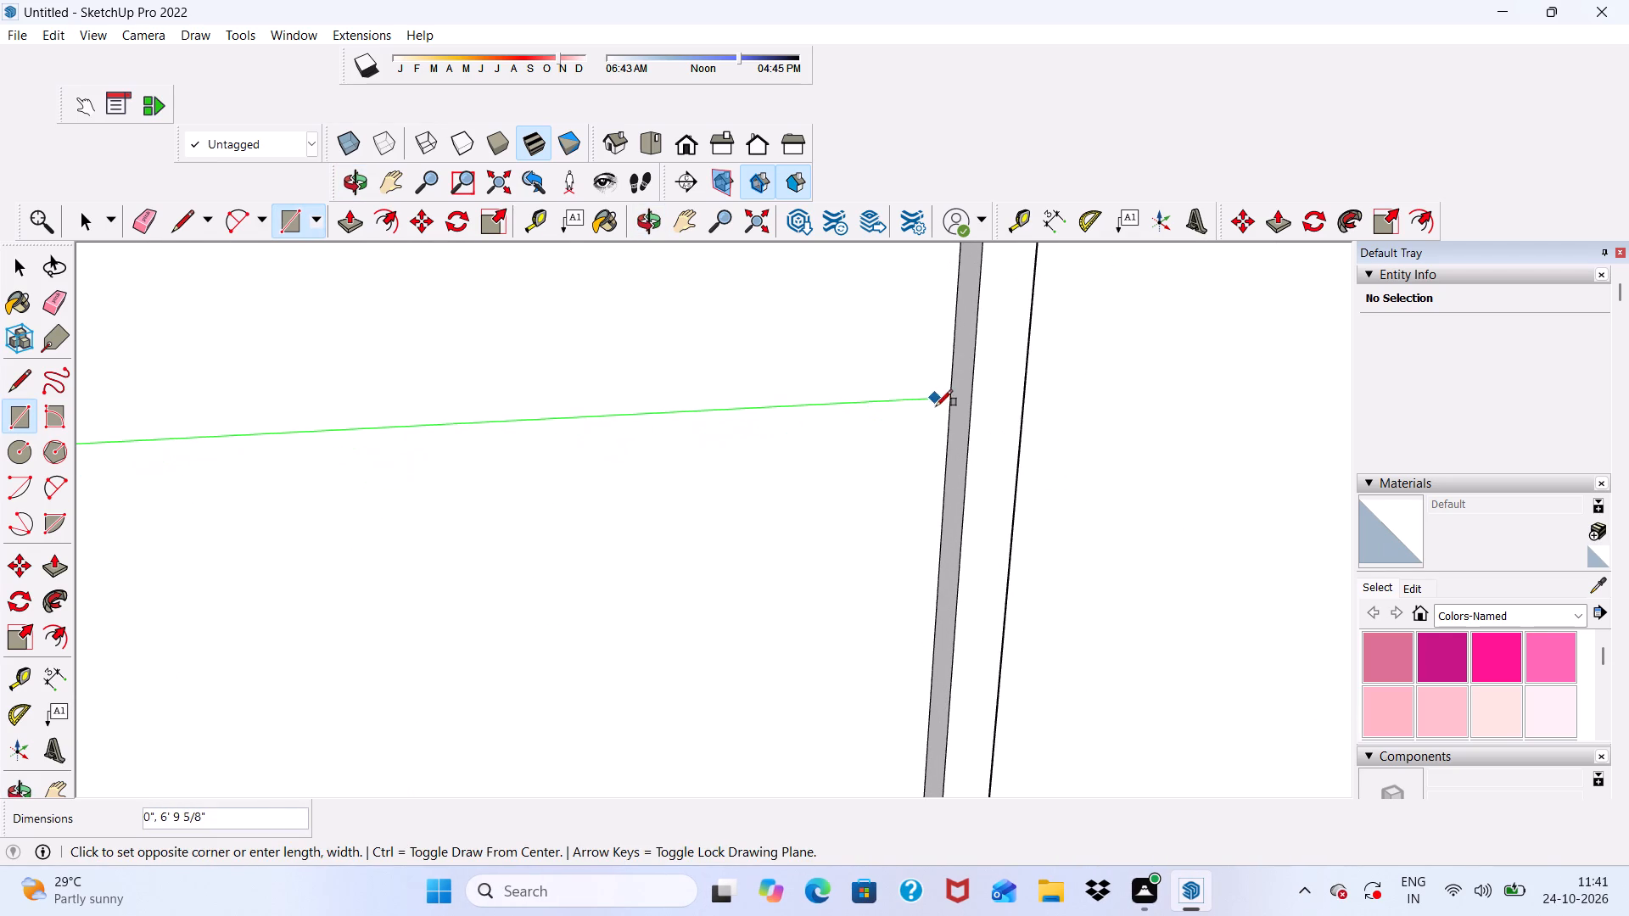
pyautogui.scroll(4, 936, 407)
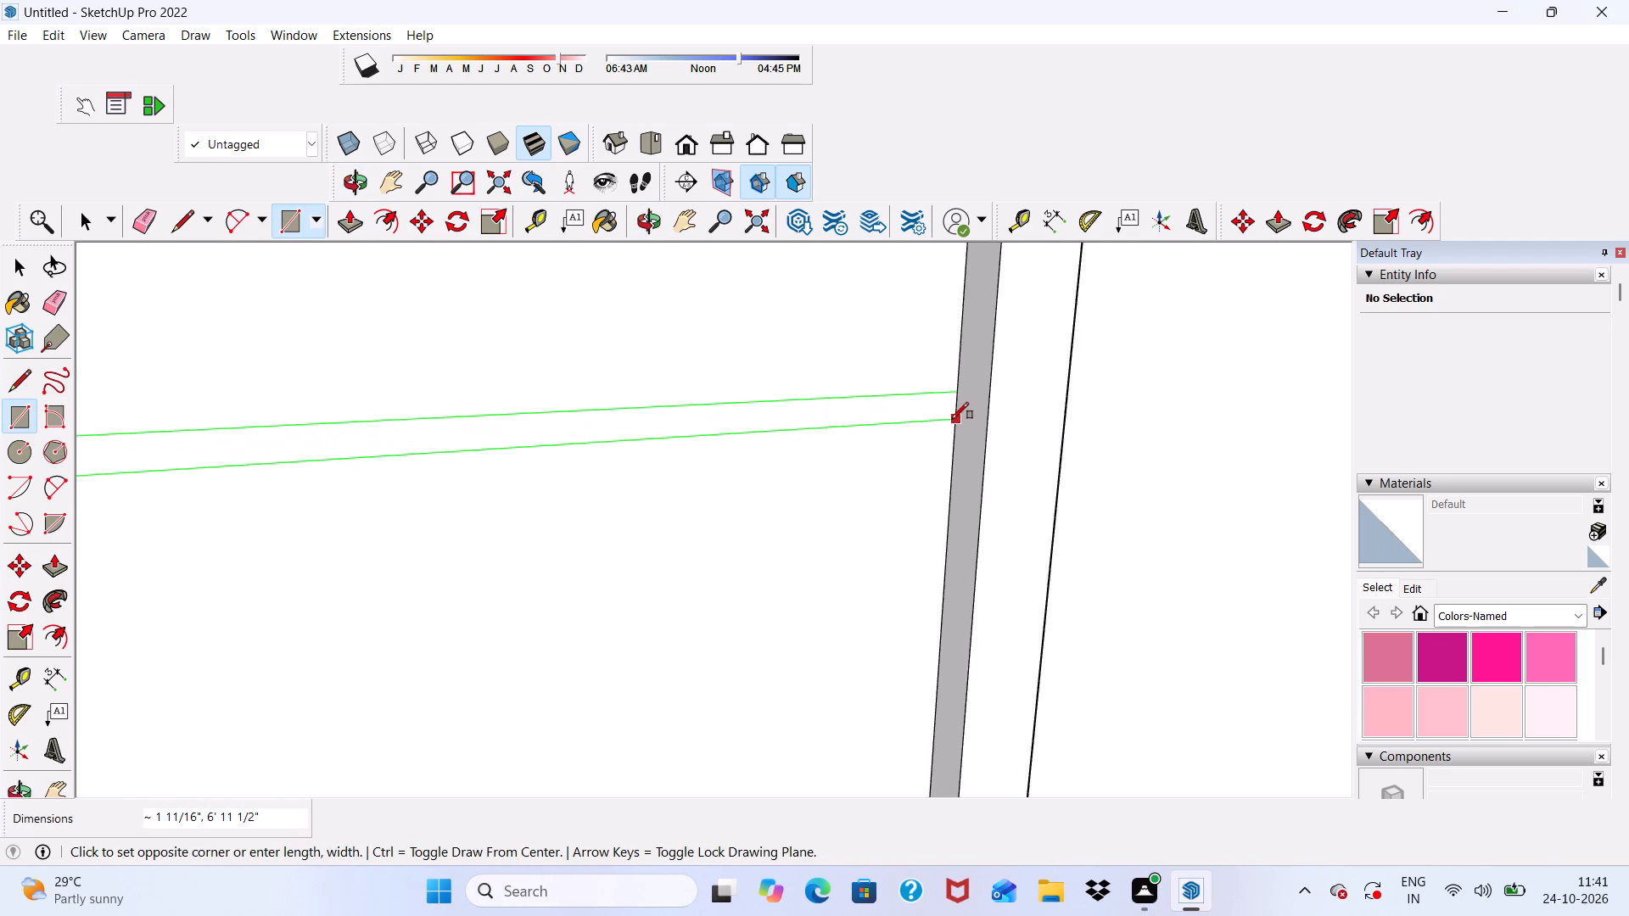
pyautogui.click(952, 419)
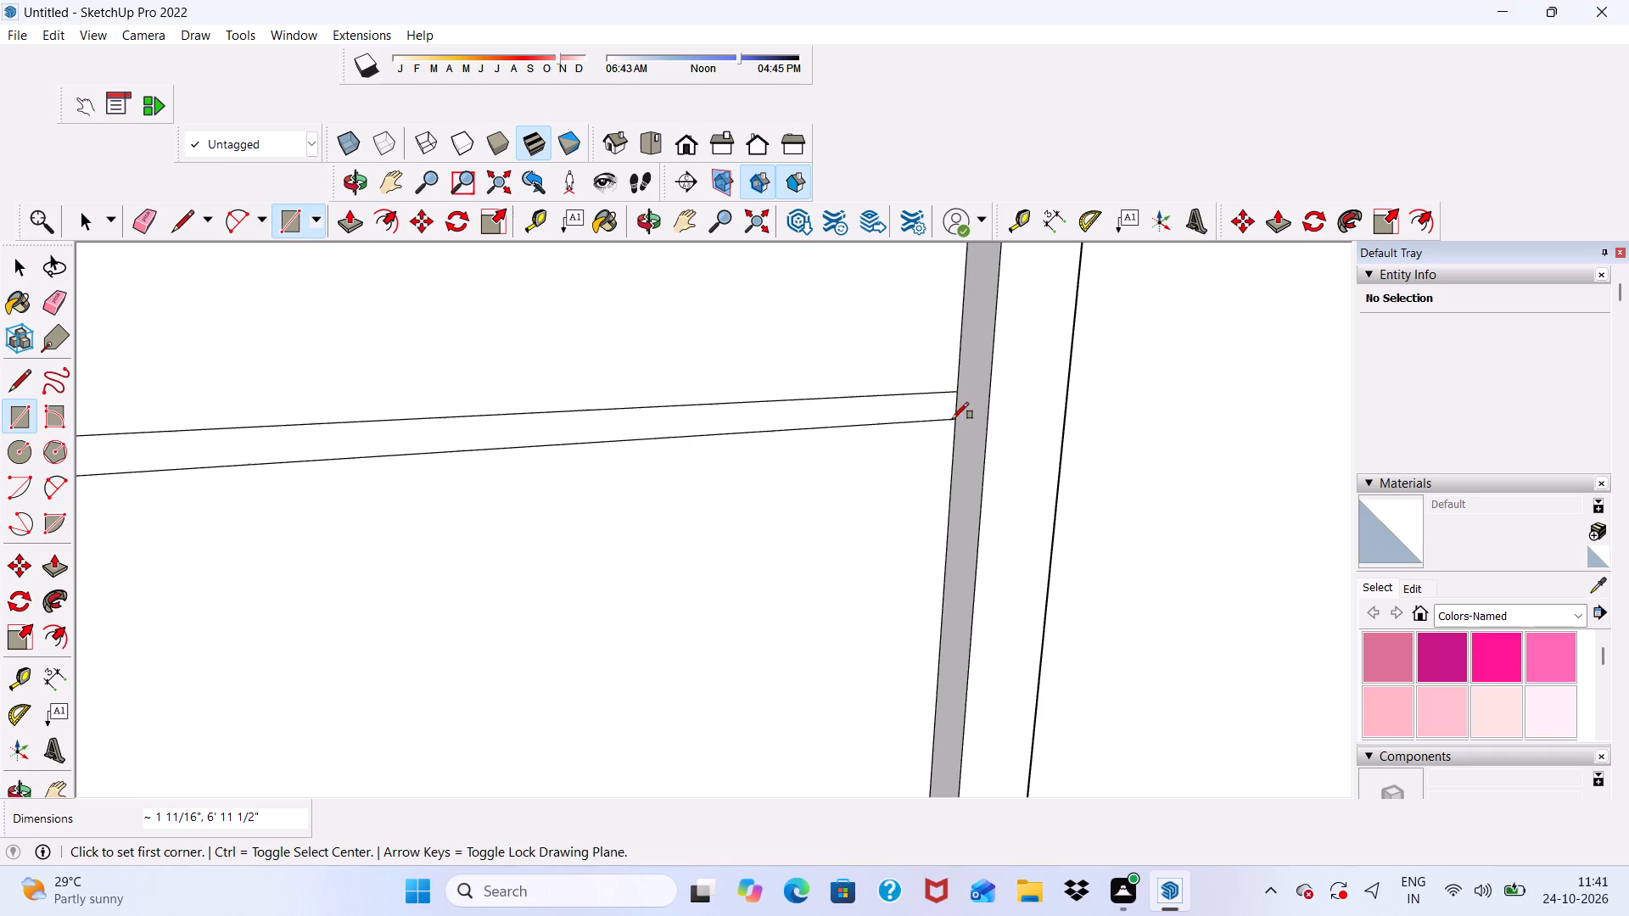
pyautogui.press('space')
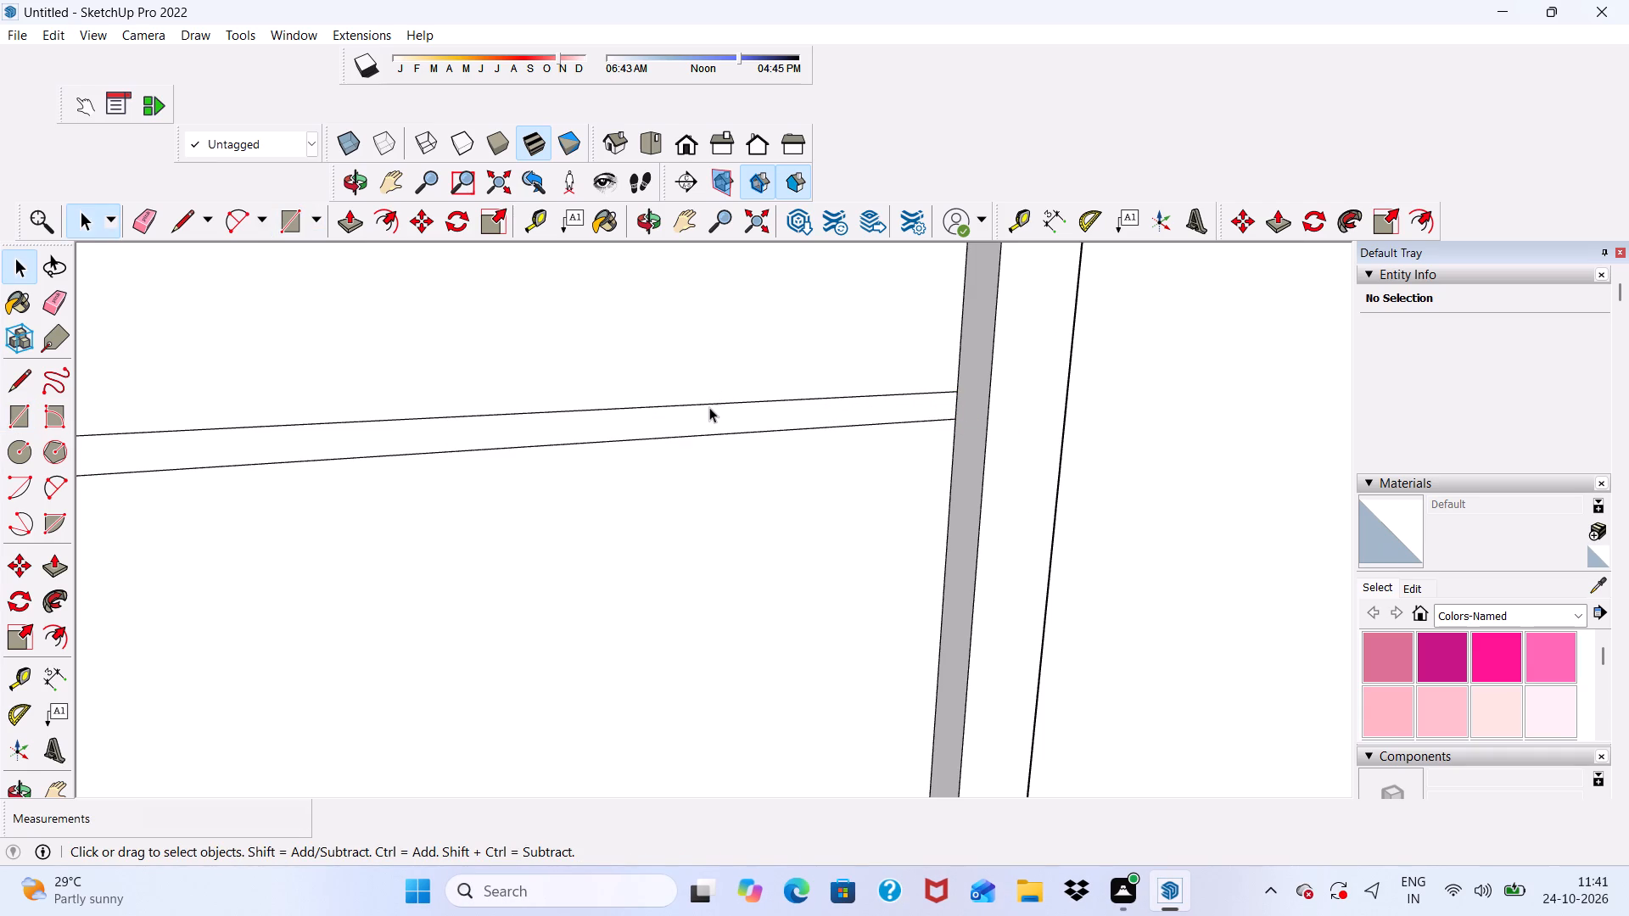
# Copy the horizontal strip with its edges straight down the door panel by about 2' 10".
pyautogui.doubleClick(705, 418)
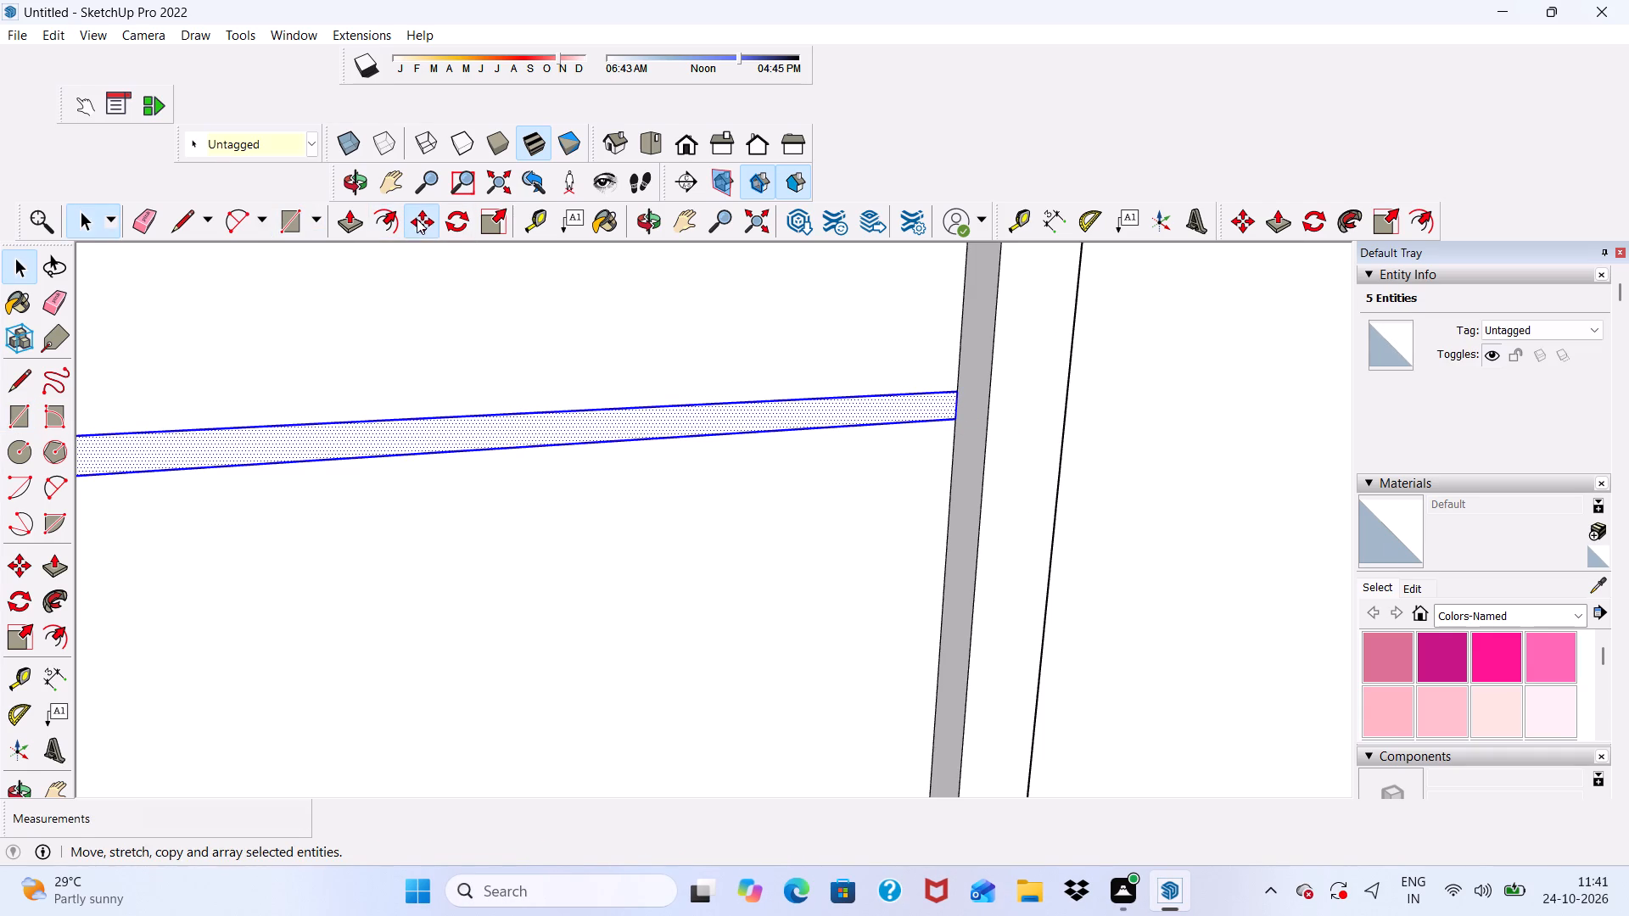
pyautogui.click(417, 219)
pyautogui.click(484, 430)
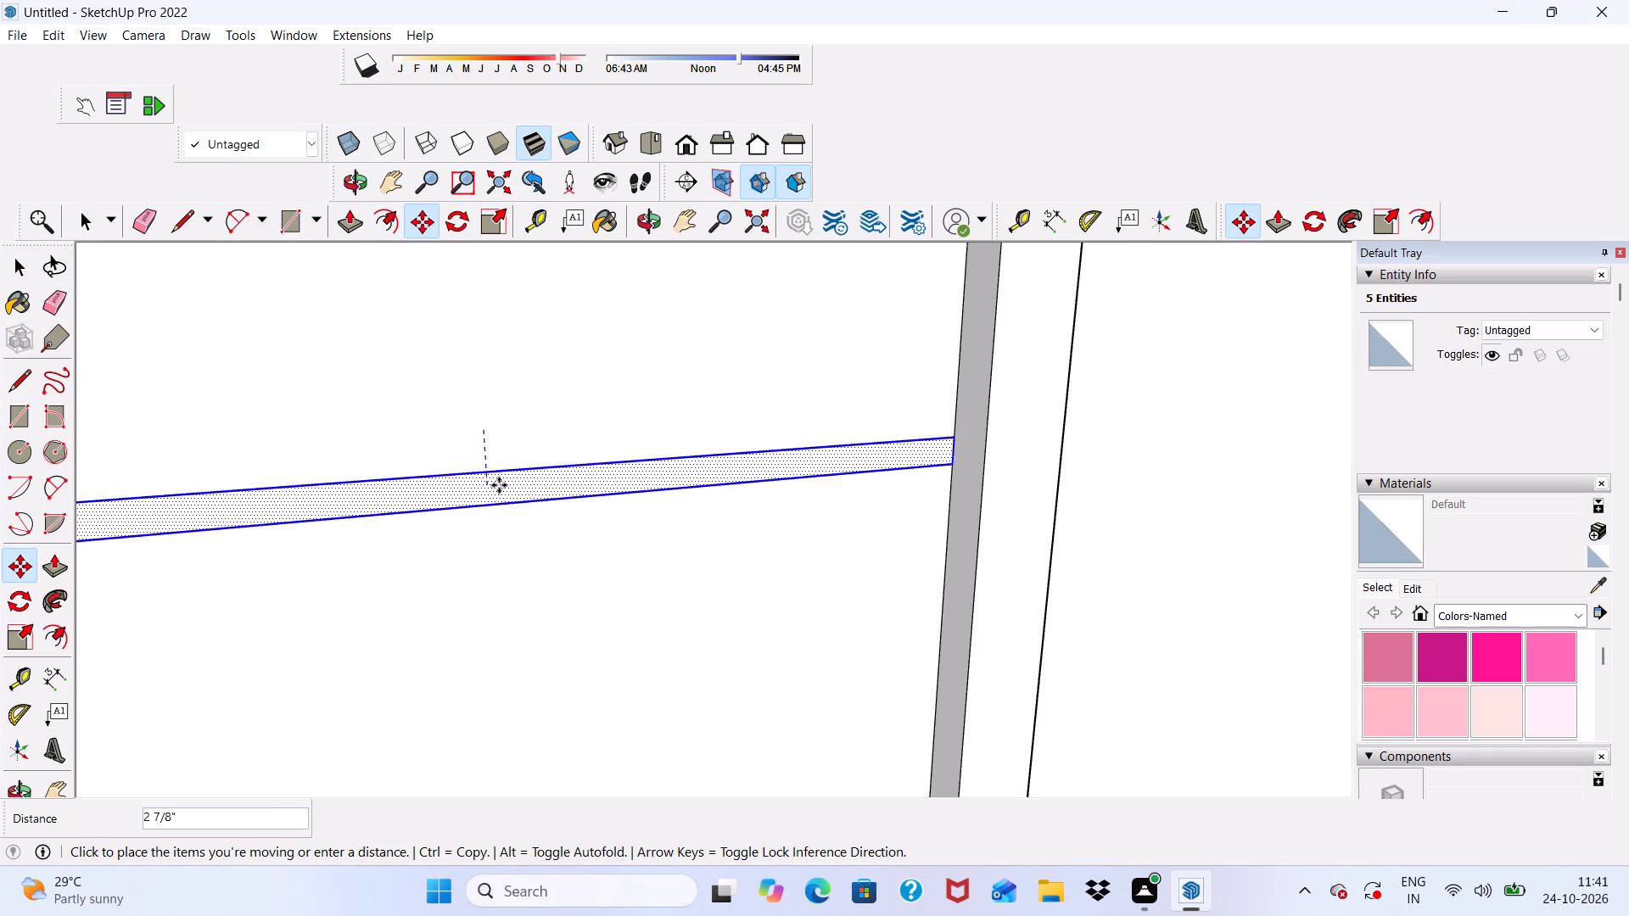
pyautogui.scroll(-4, 487, 437)
pyautogui.scroll(-12, 497, 330)
pyautogui.scroll(4, 552, 487)
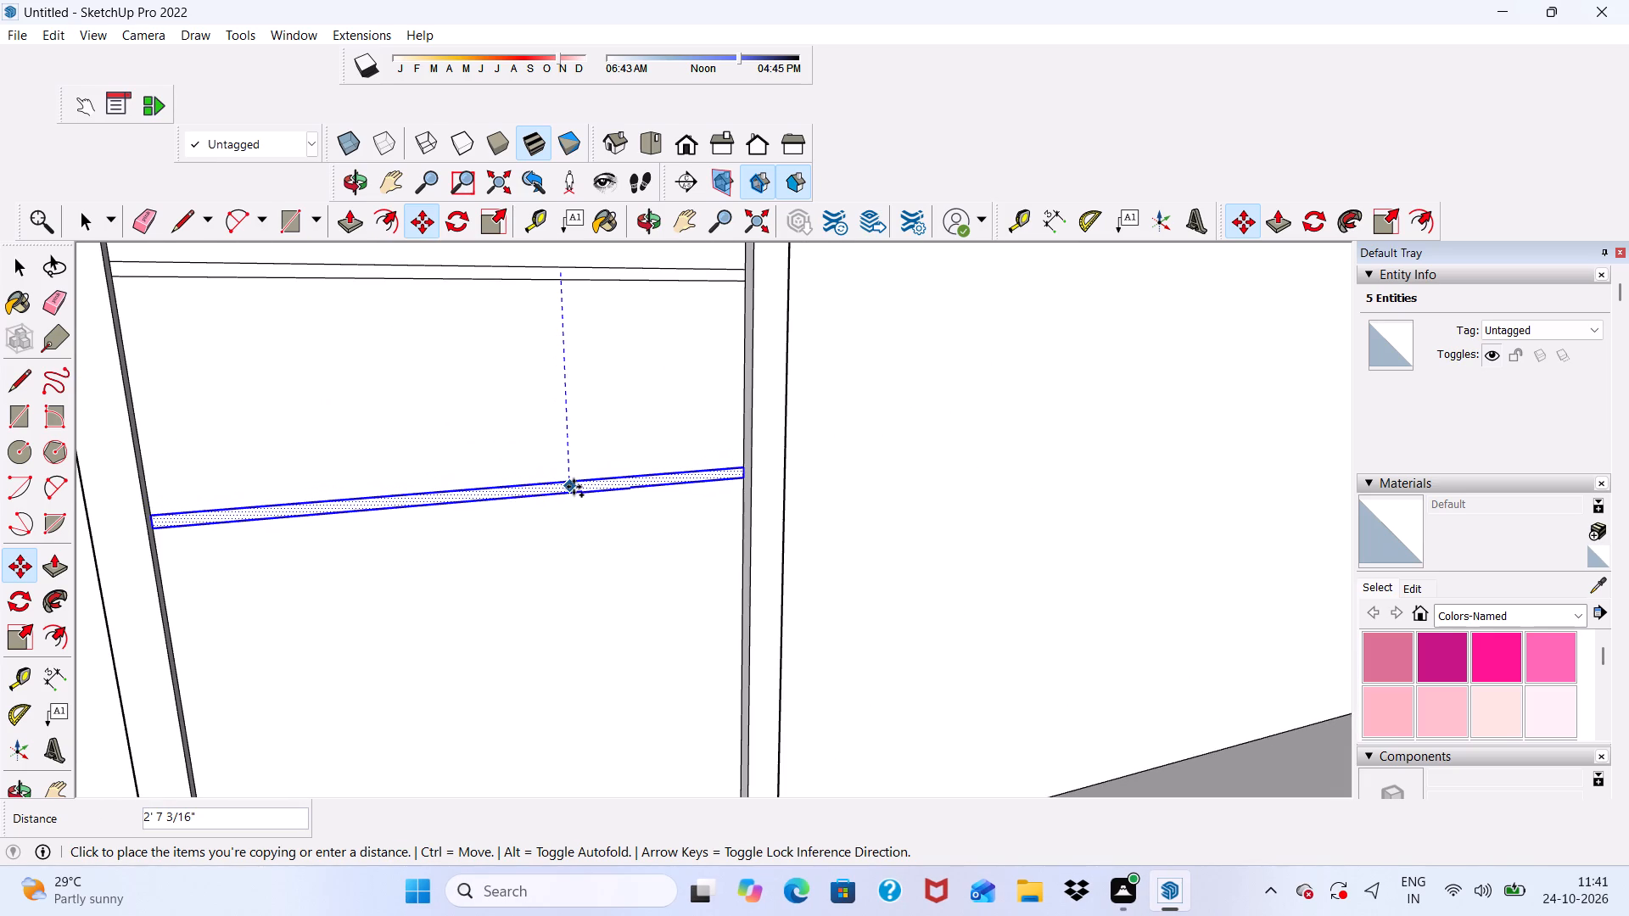
pyautogui.click(574, 505)
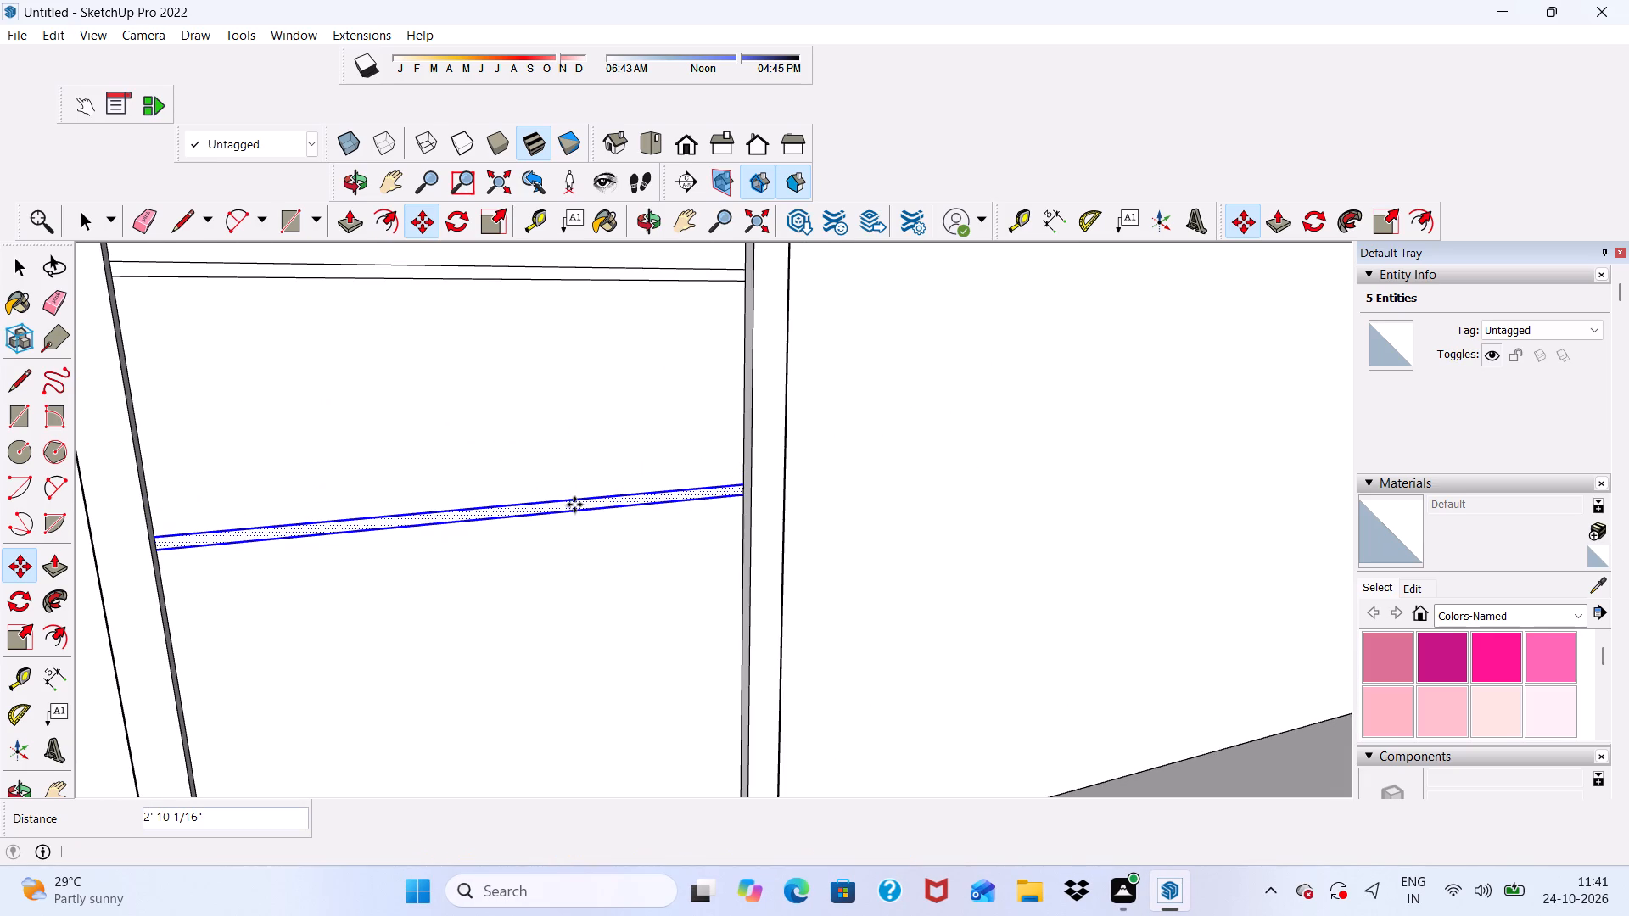
# Copy the second strip straight down by about 3' 5 11/16" to the lower door panel, and clear the selection.
pyautogui.click(574, 505)
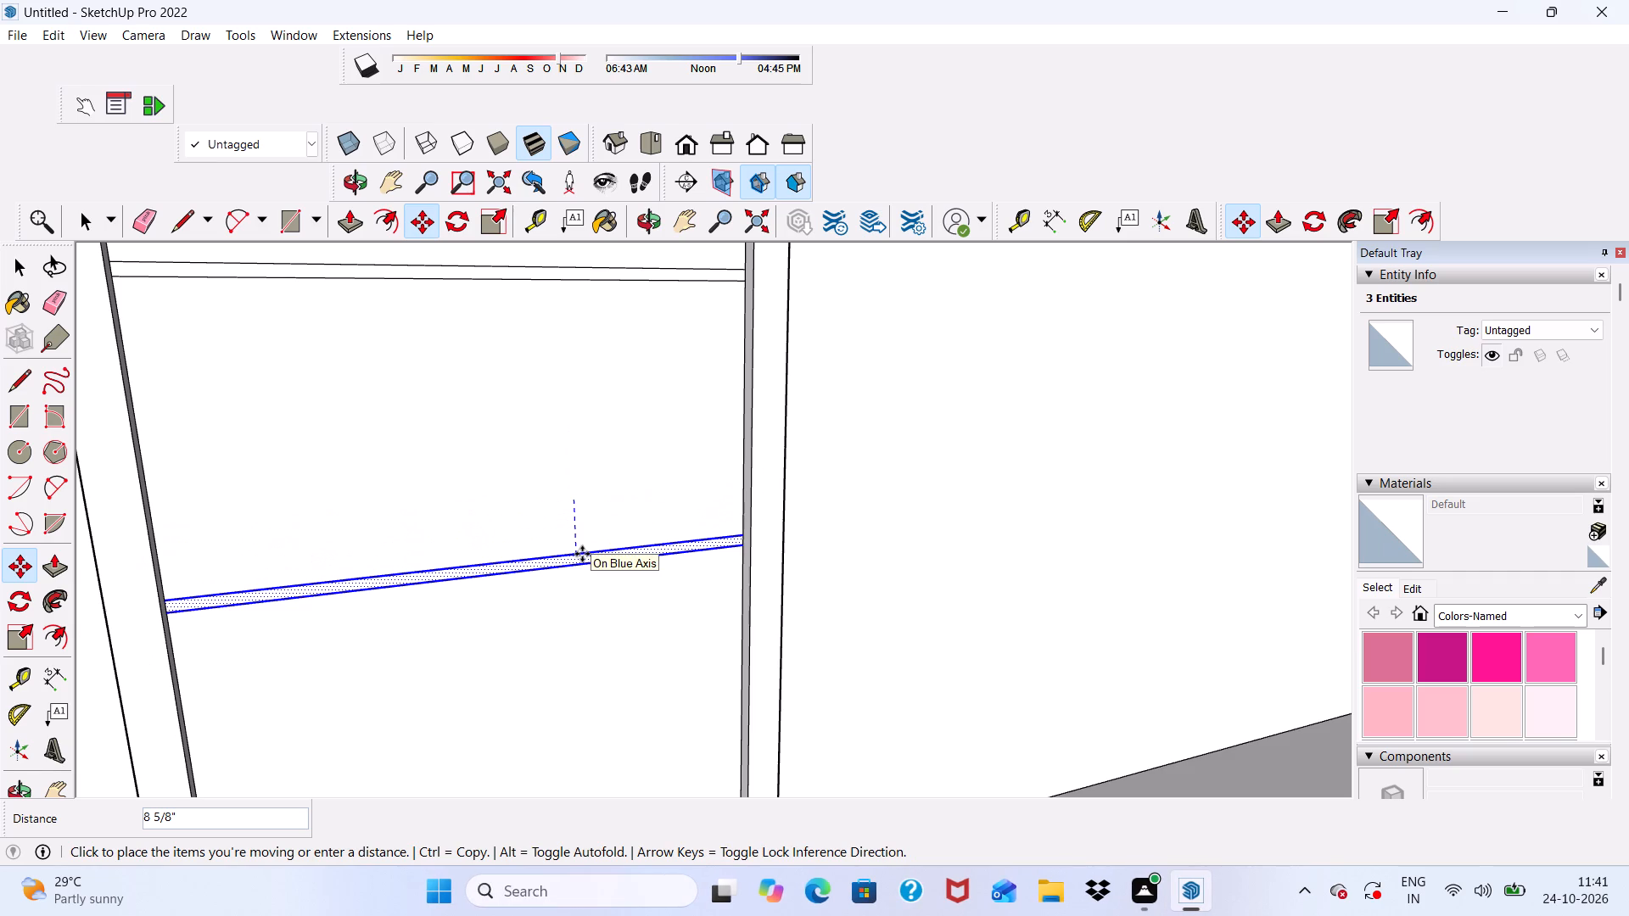
pyautogui.scroll(-4, 563, 468)
pyautogui.scroll(-3, 540, 302)
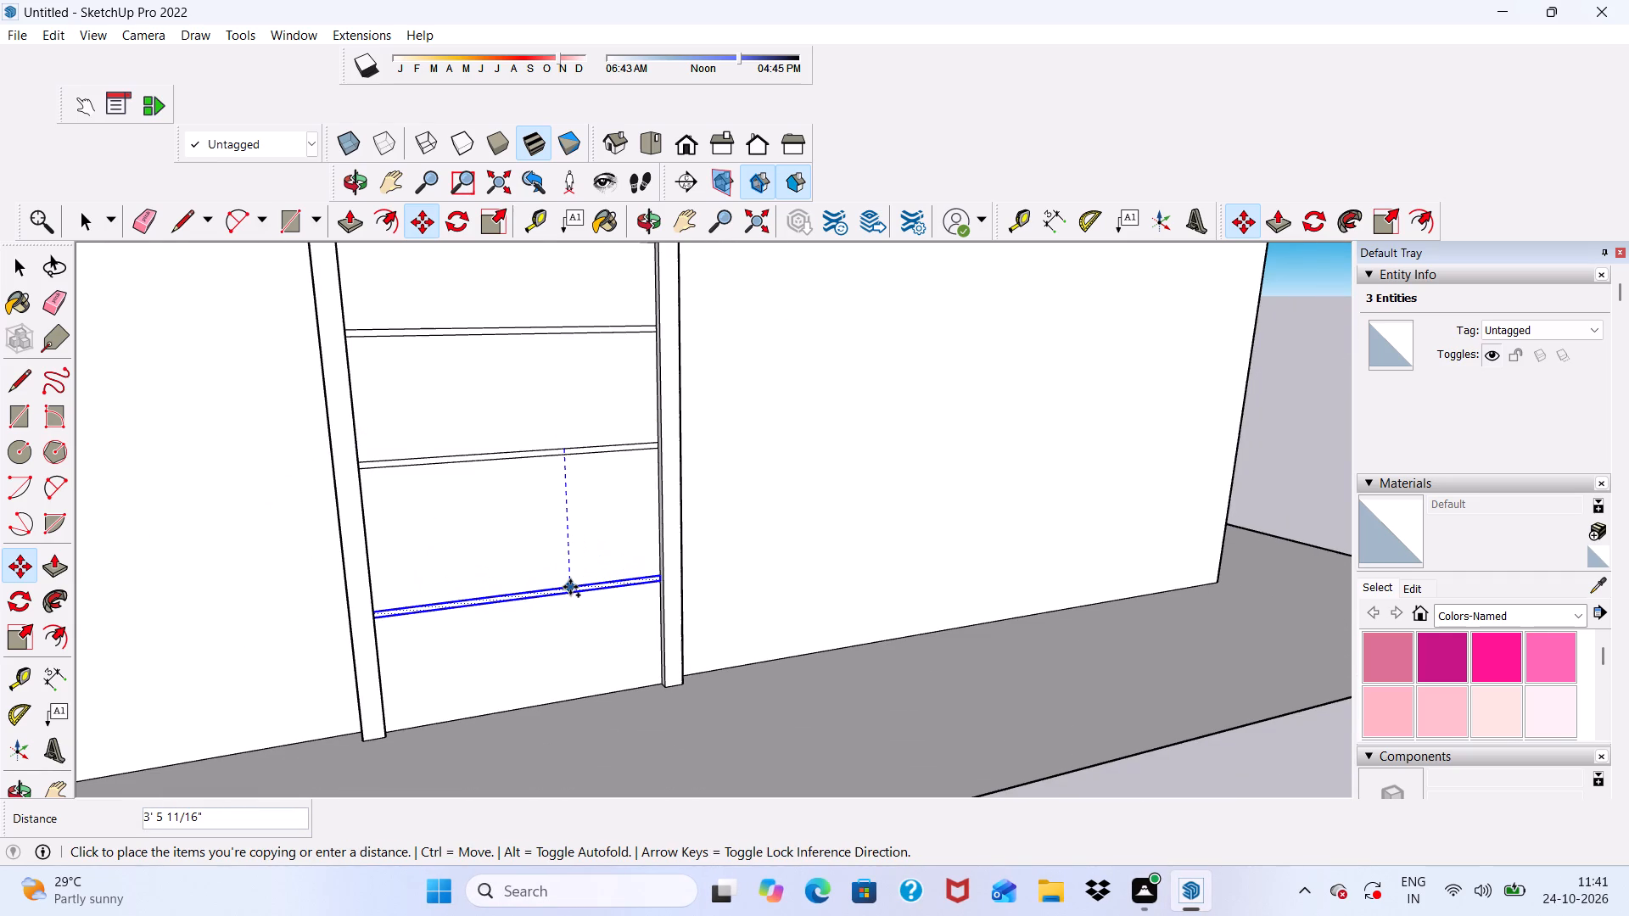
pyautogui.click(570, 587)
pyautogui.scroll(-10, 521, 481)
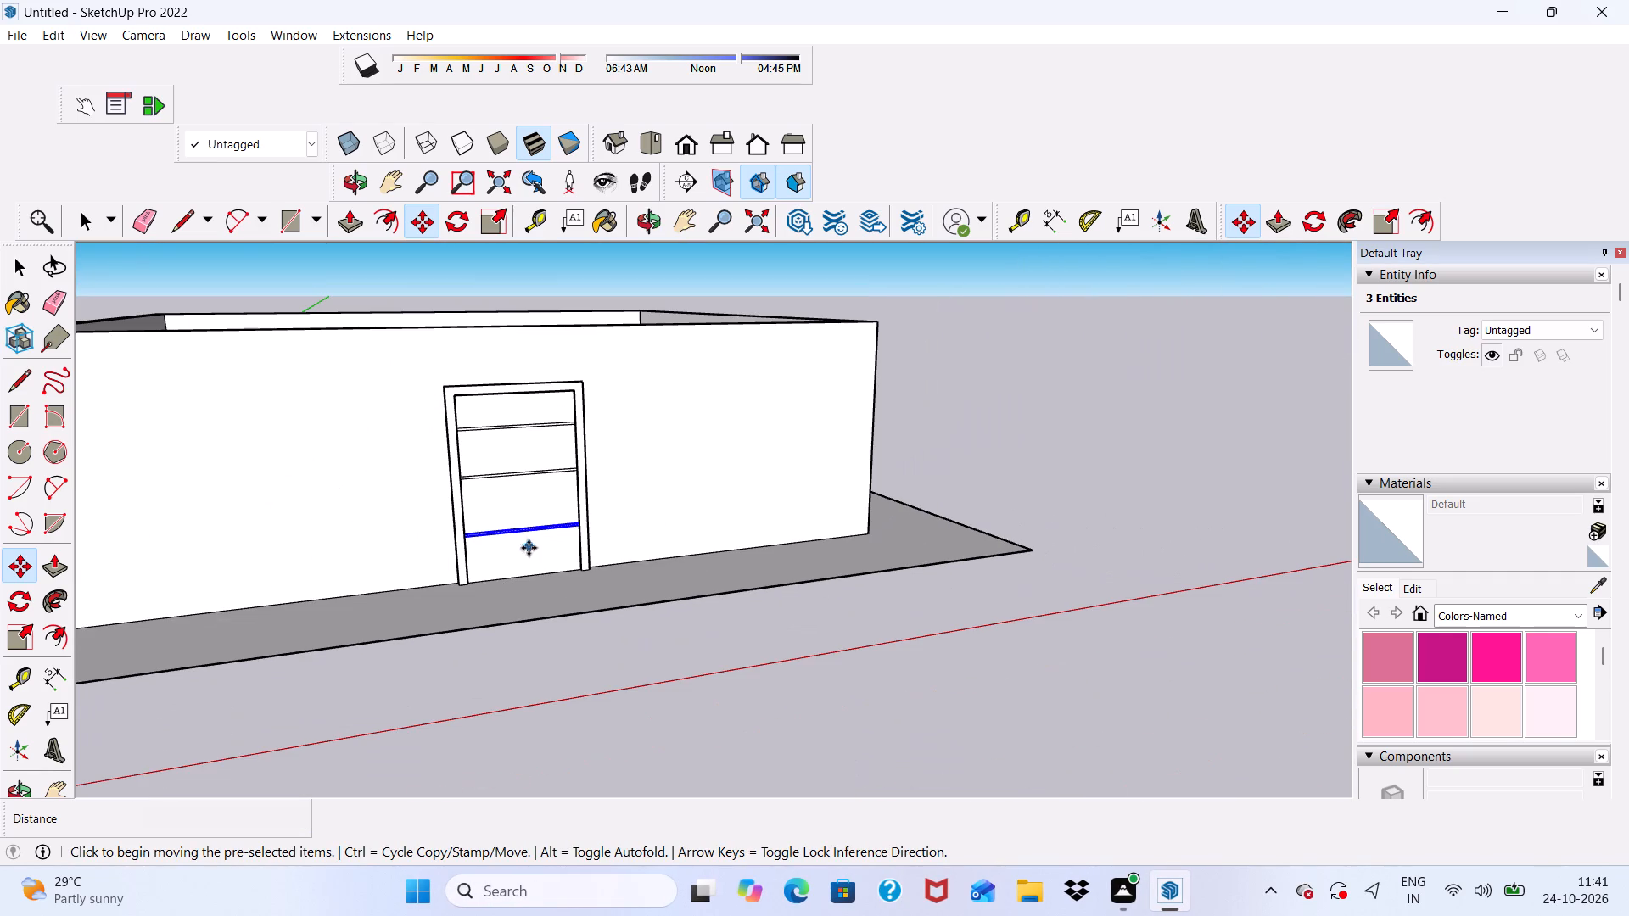
pyautogui.press('space')
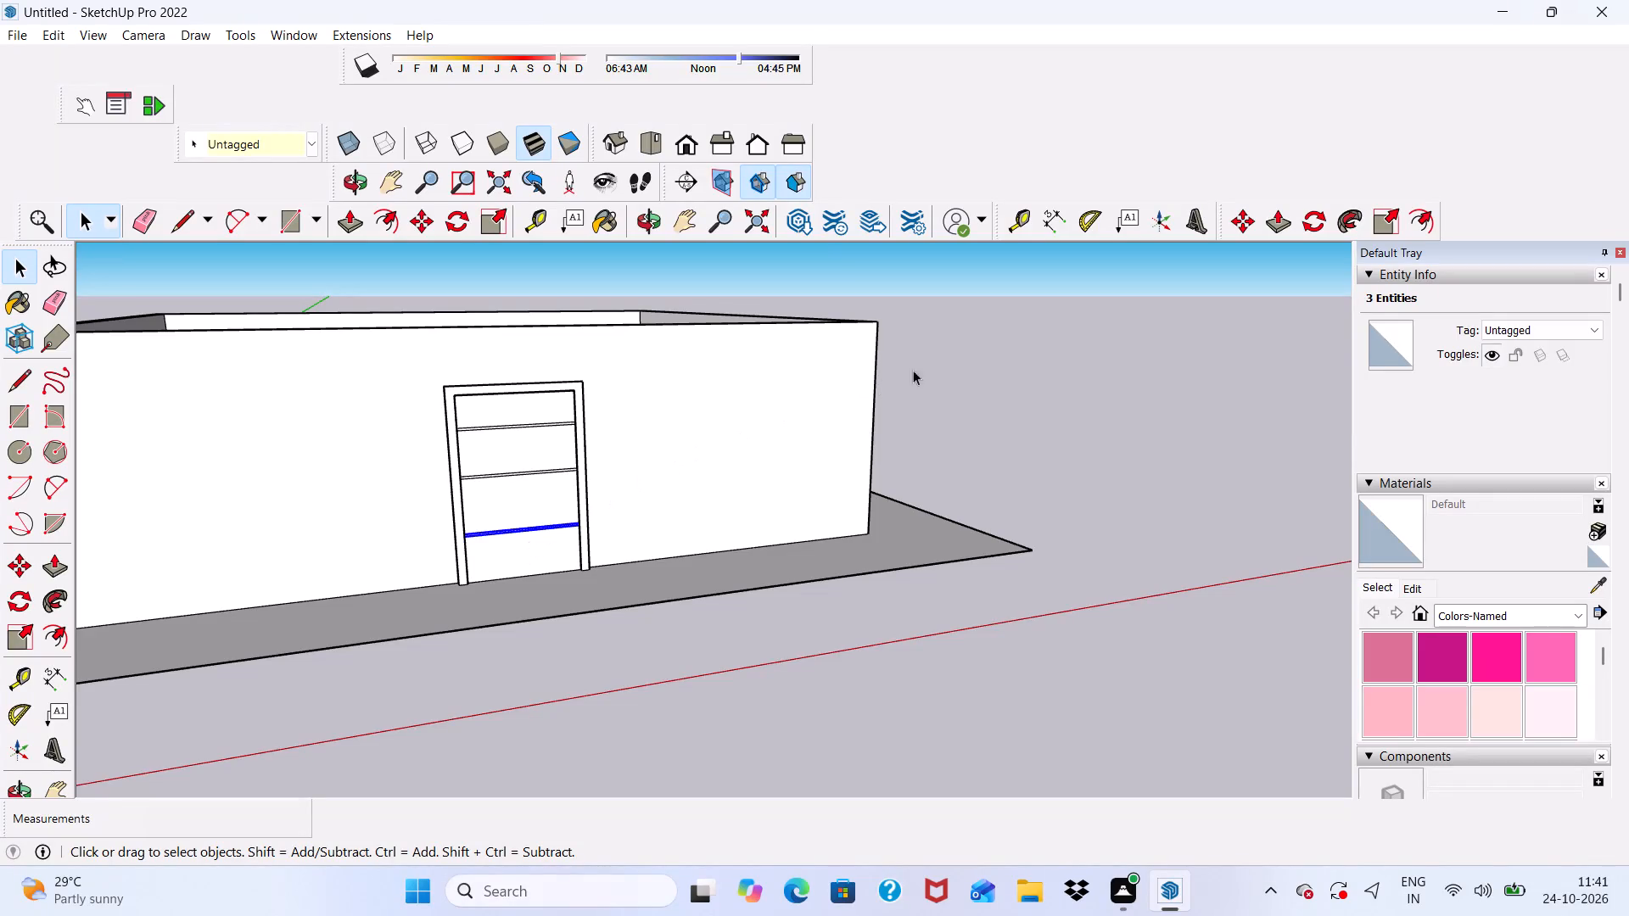
pyautogui.click(988, 357)
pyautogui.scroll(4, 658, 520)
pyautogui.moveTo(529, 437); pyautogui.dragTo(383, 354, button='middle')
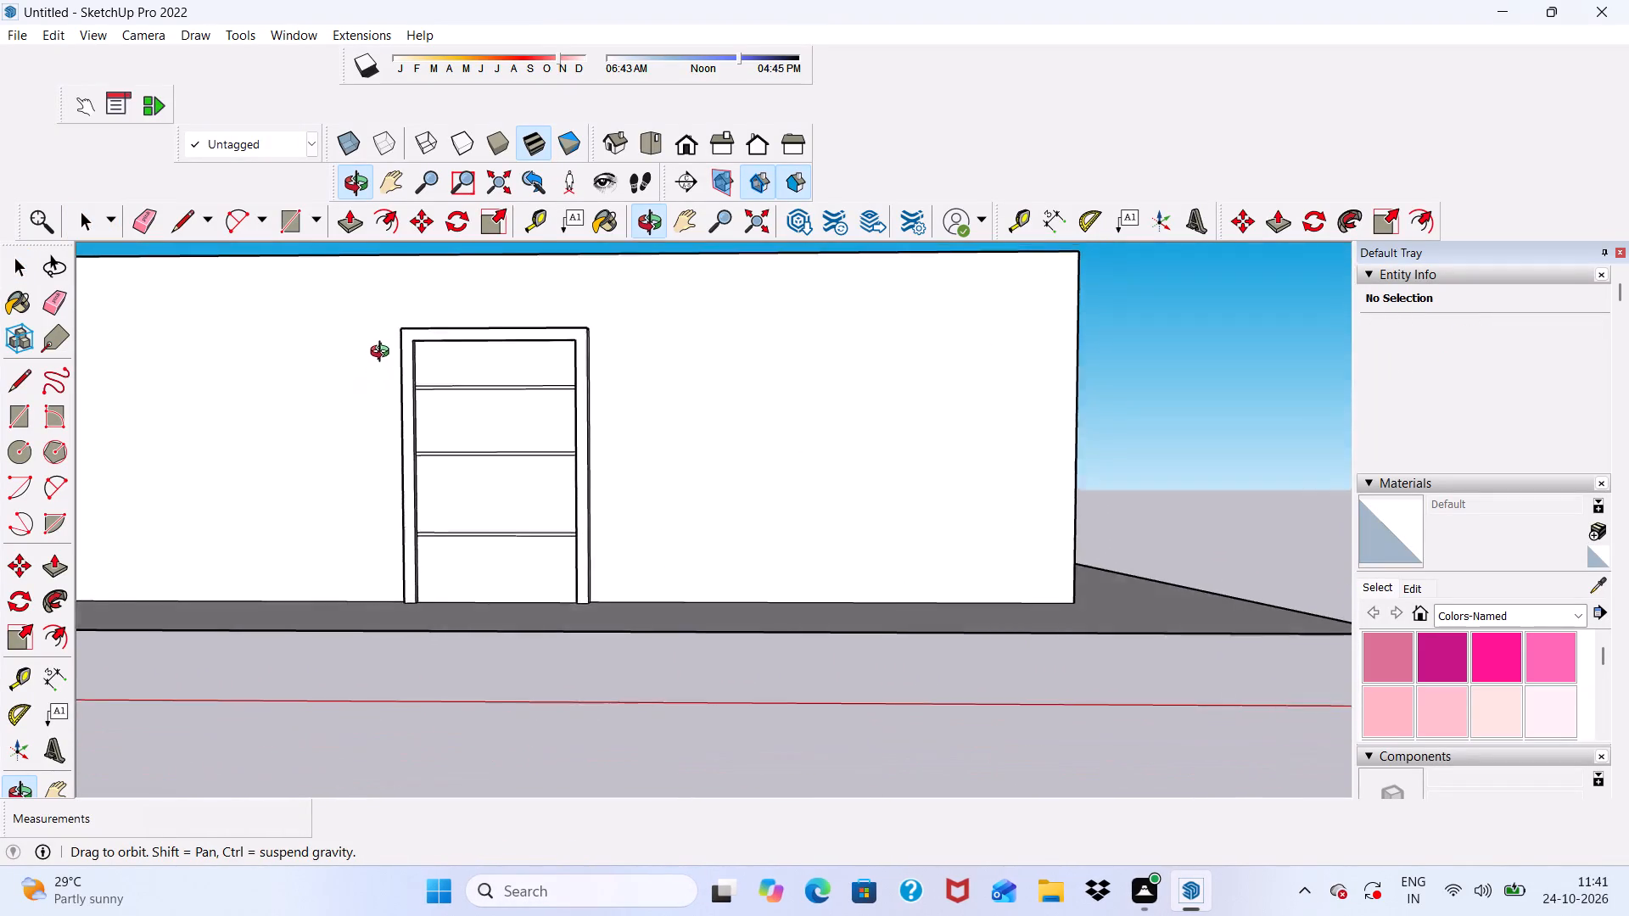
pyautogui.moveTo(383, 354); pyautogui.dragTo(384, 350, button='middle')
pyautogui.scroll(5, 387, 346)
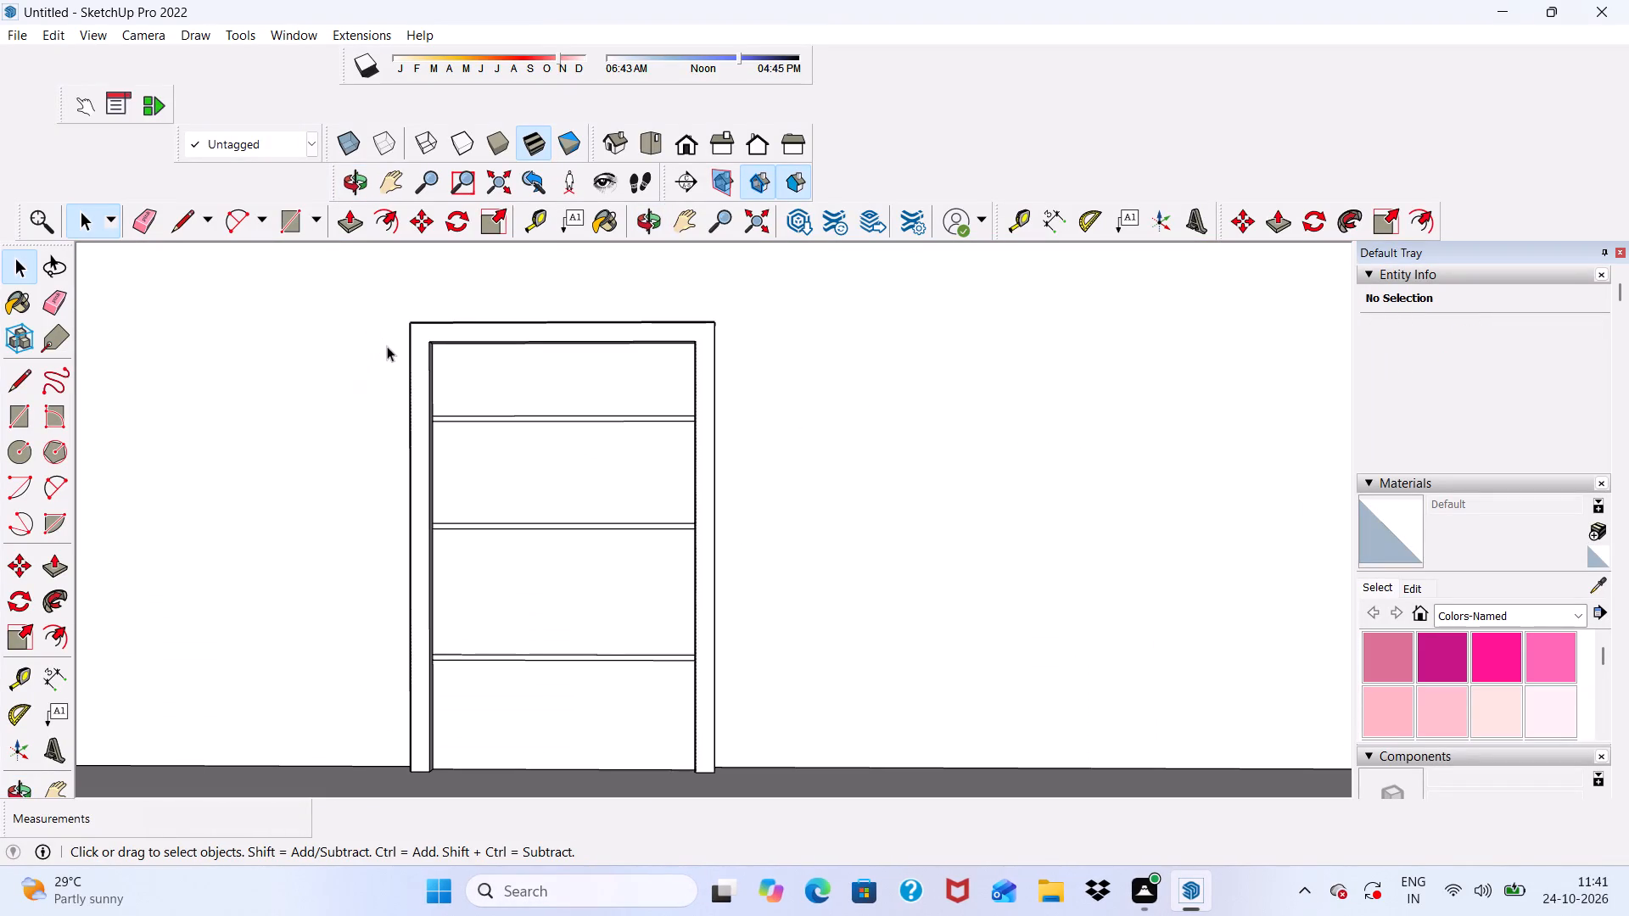
# Draw a small upright rectangle about 3 1/8" wide near the left edge of the door panel, above the top strip.
pyautogui.scroll(5, 407, 364)
pyautogui.moveTo(426, 390); pyautogui.dragTo(531, 479, button='middle')
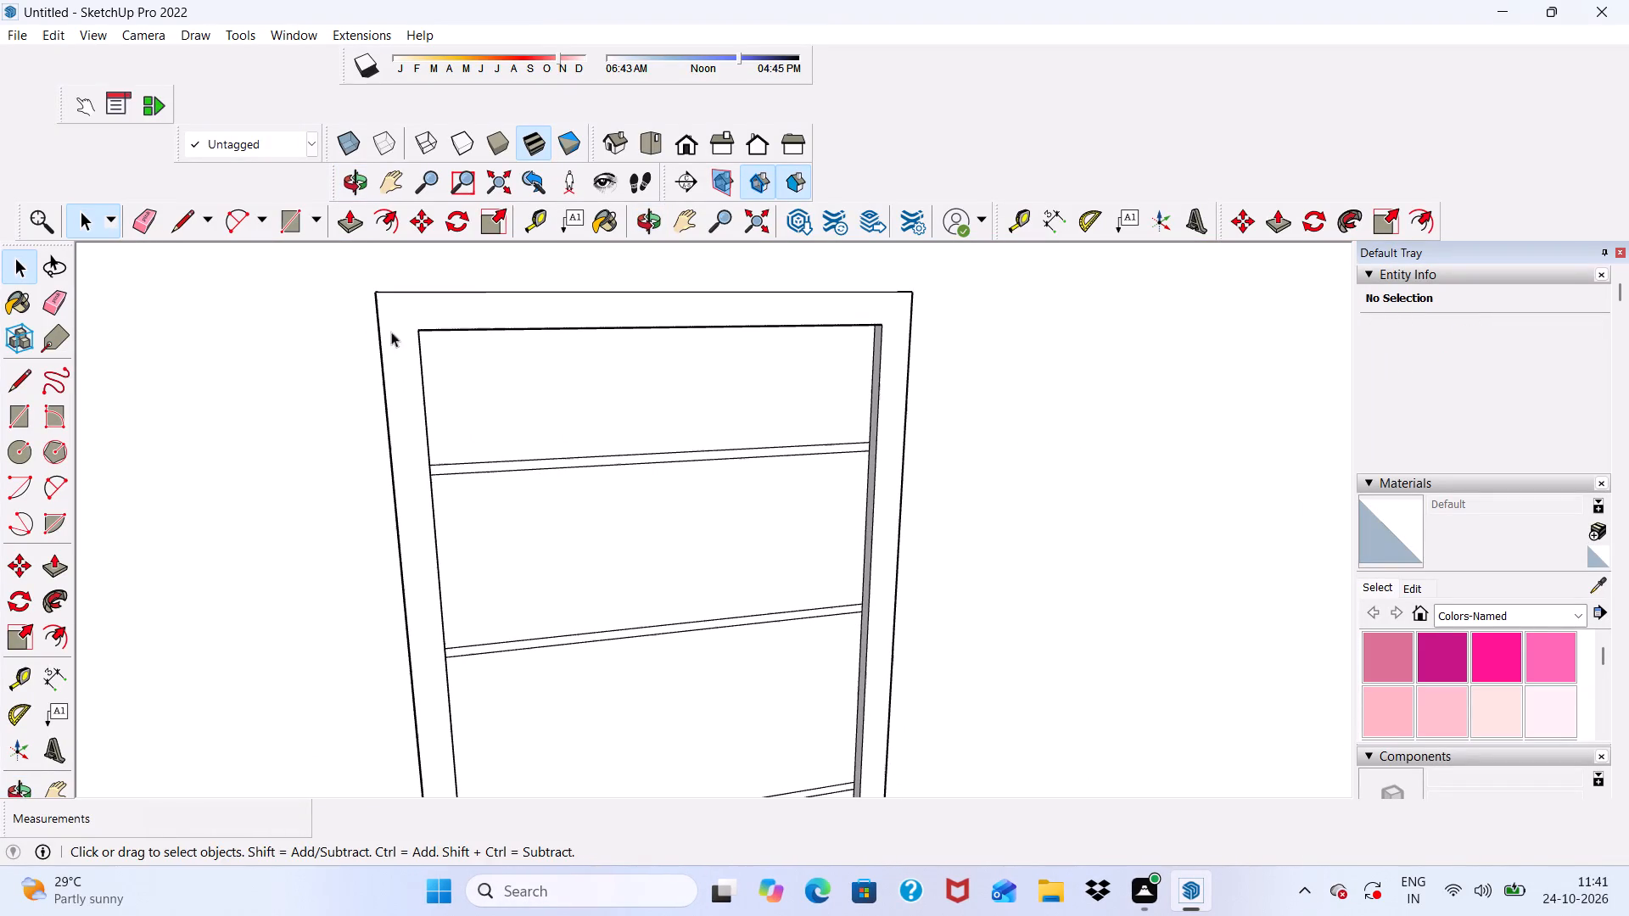
pyautogui.click(290, 226)
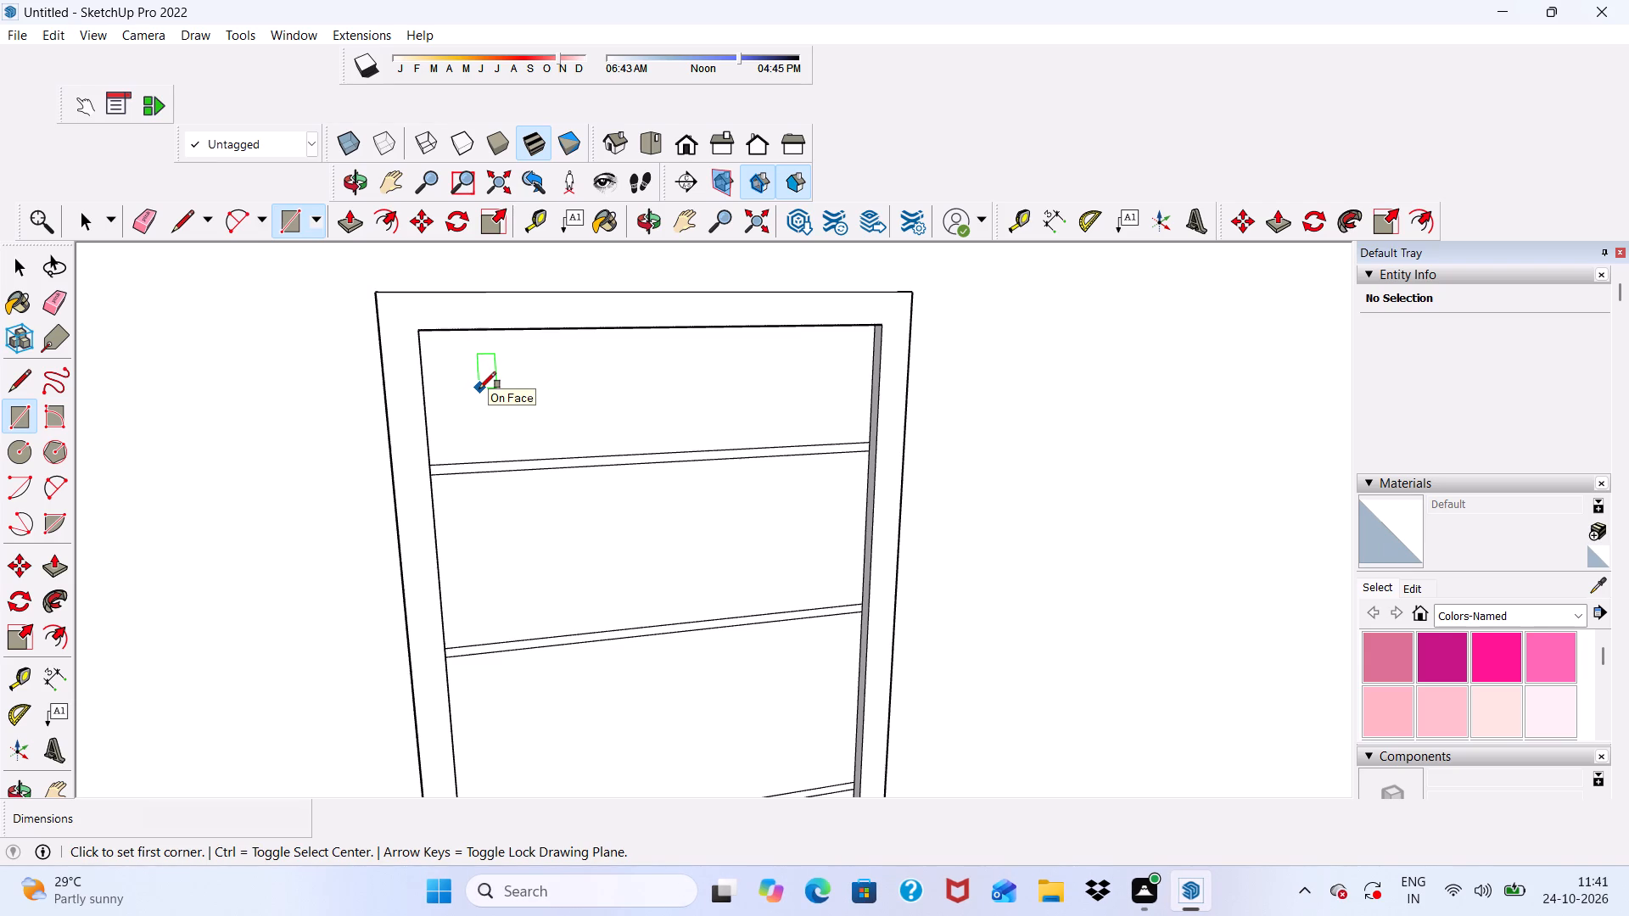
pyautogui.scroll(4, 488, 414)
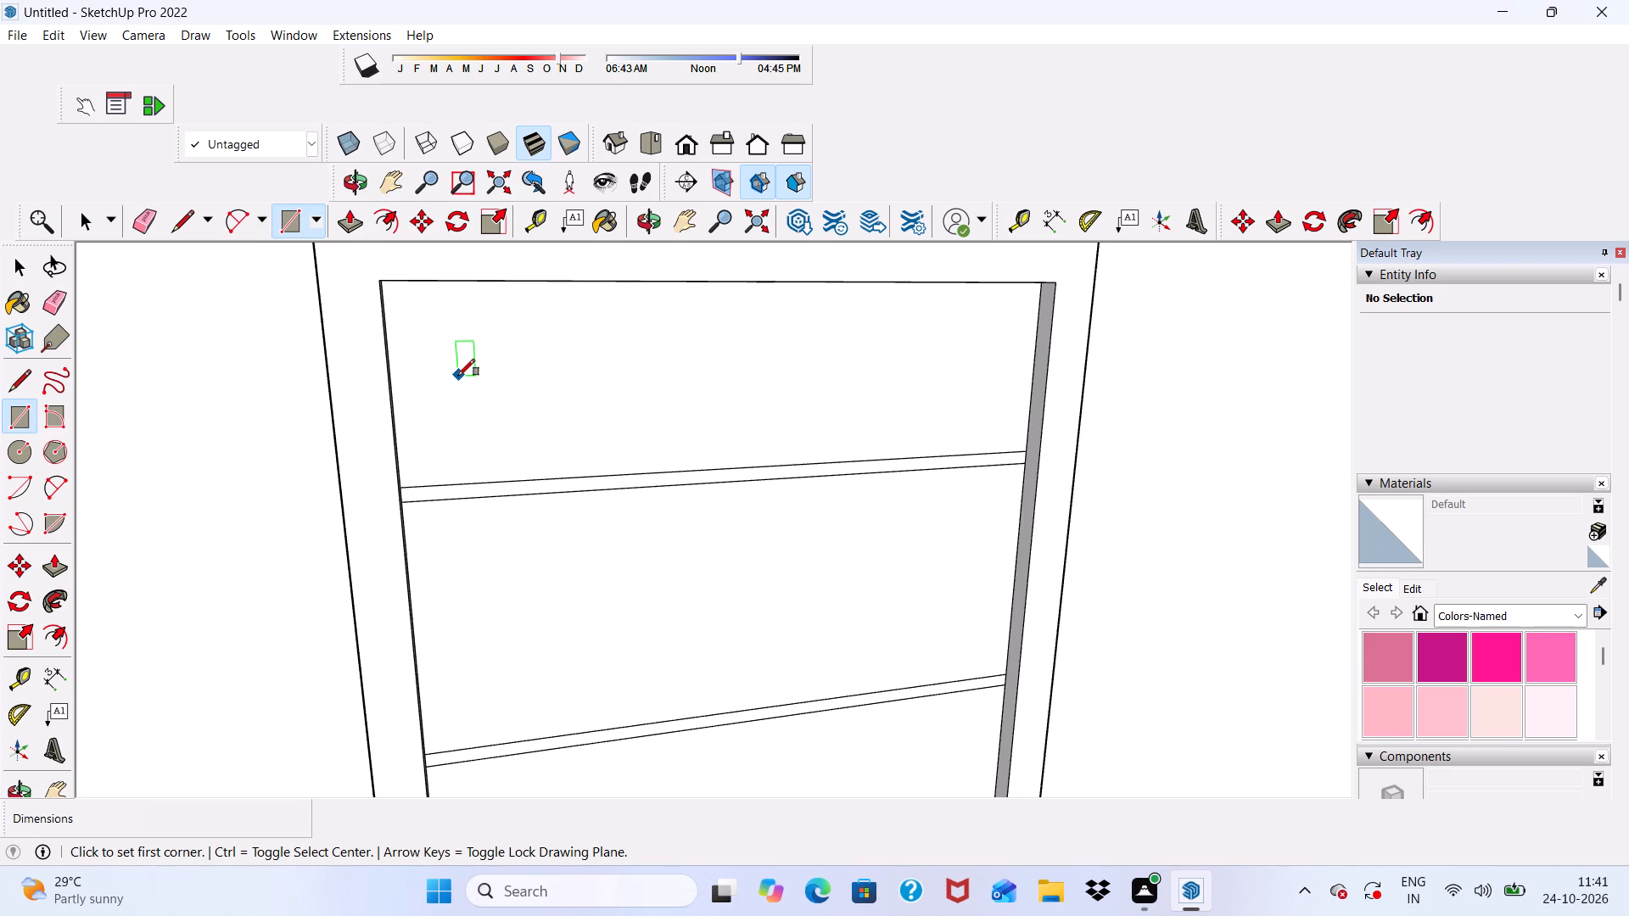
pyautogui.click(461, 370)
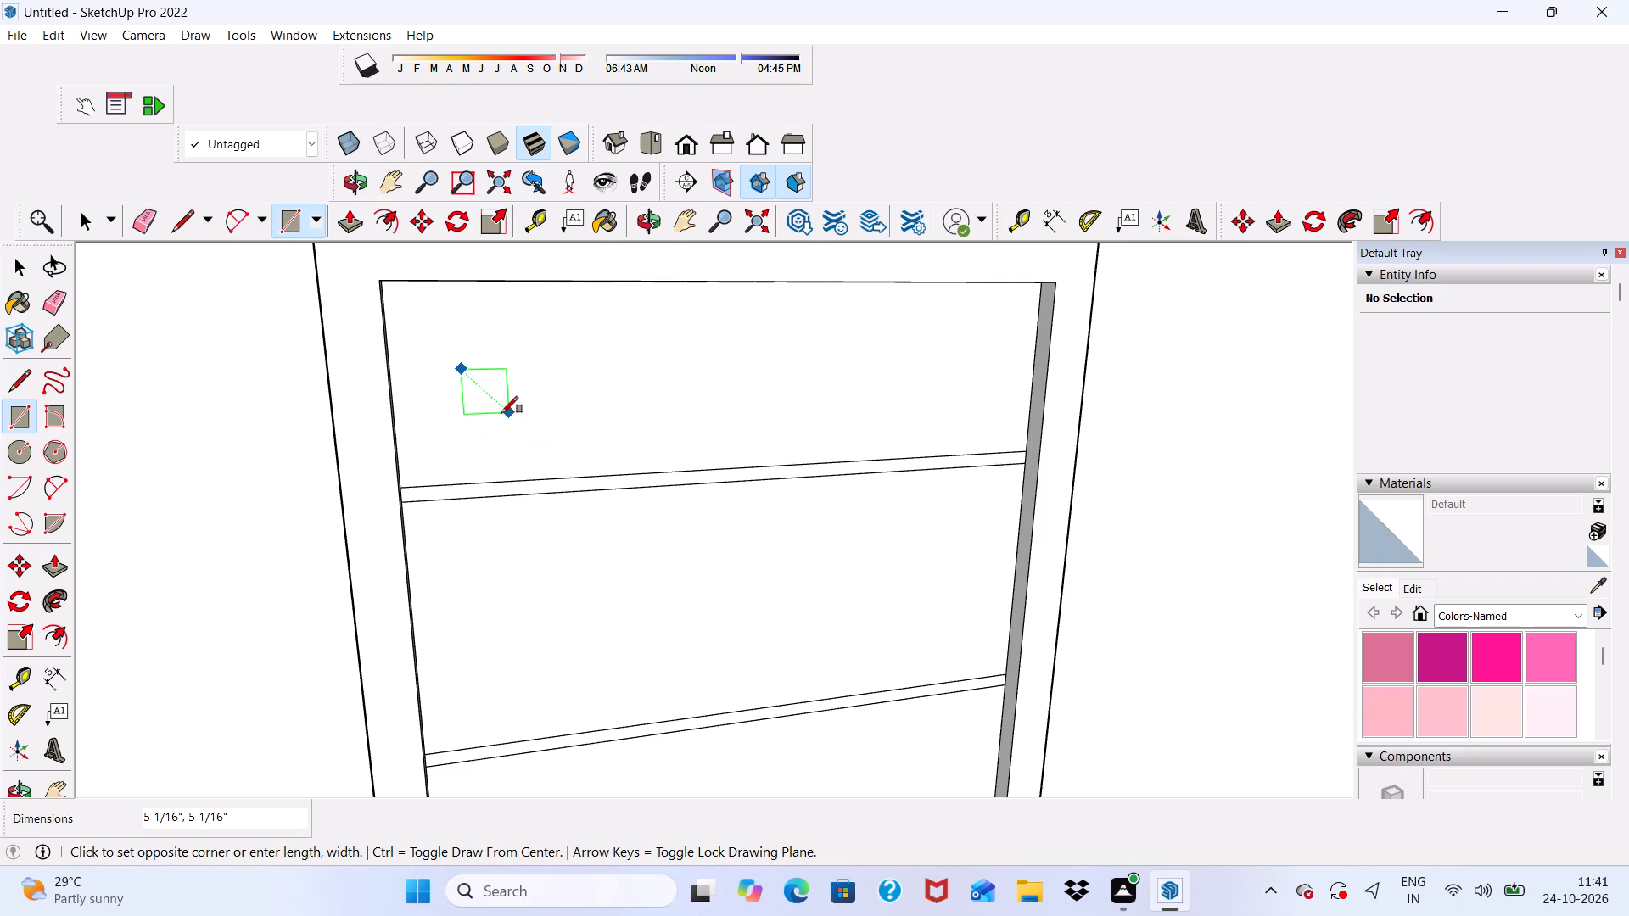
pyautogui.click(493, 430)
pyautogui.scroll(-5, 467, 377)
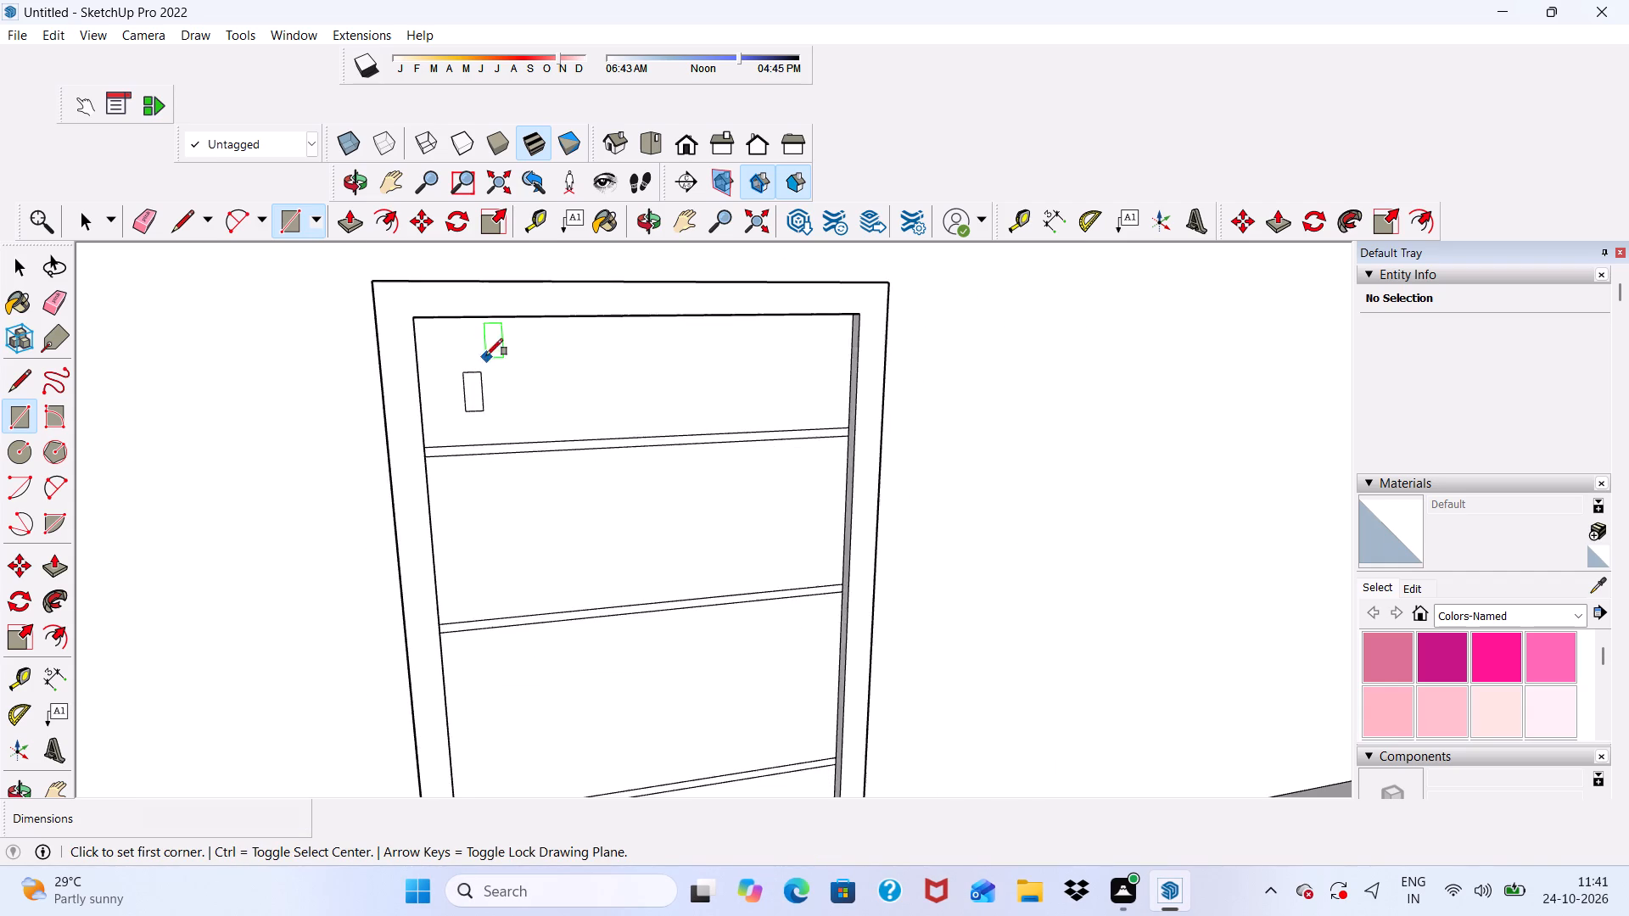
pyautogui.scroll(-3, 486, 355)
# Copy the small rectangle with its edges down the door panel by about 5' 4 13/16", just above the lowest strip.
pyautogui.press('space')
pyautogui.scroll(4, 490, 366)
pyautogui.doubleClick(468, 396)
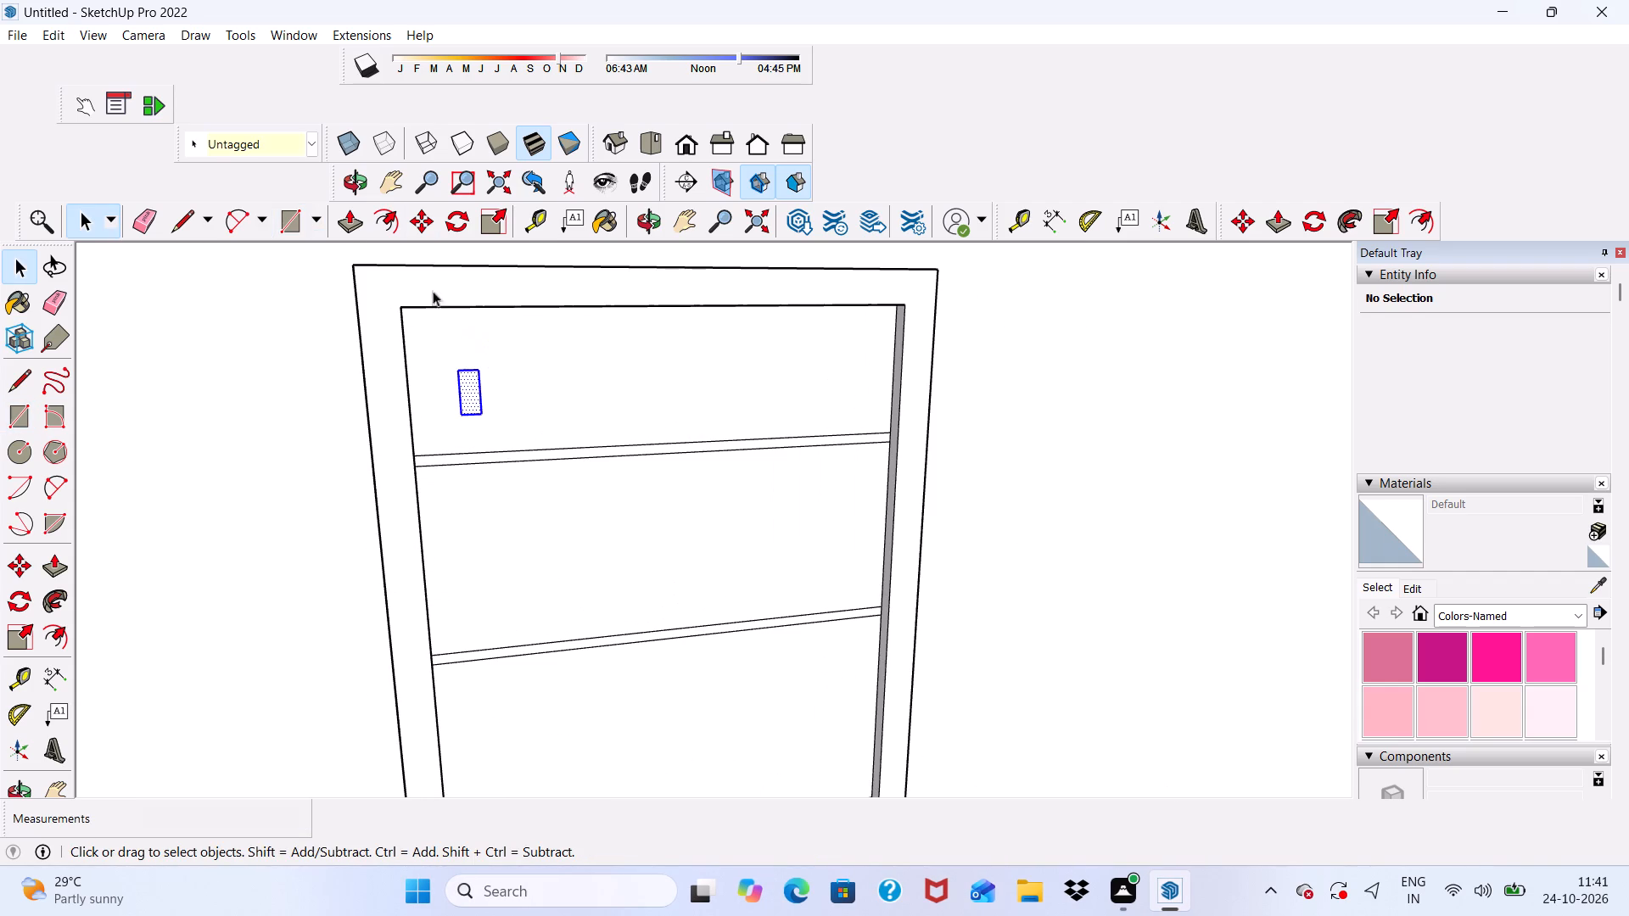
pyautogui.click(426, 227)
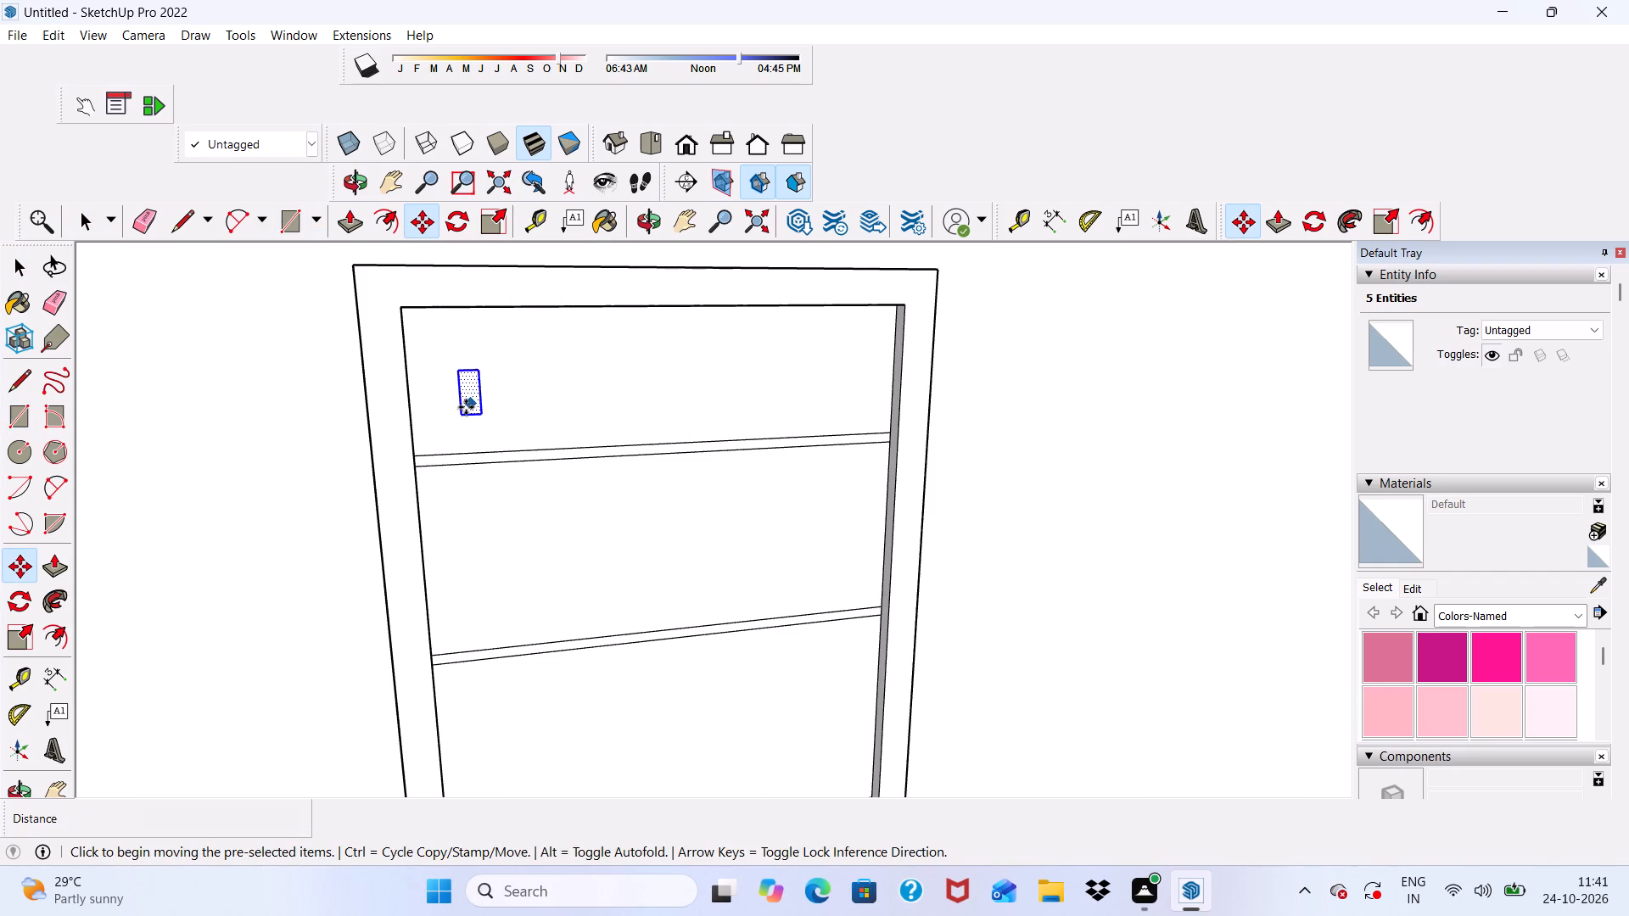
pyautogui.click(475, 397)
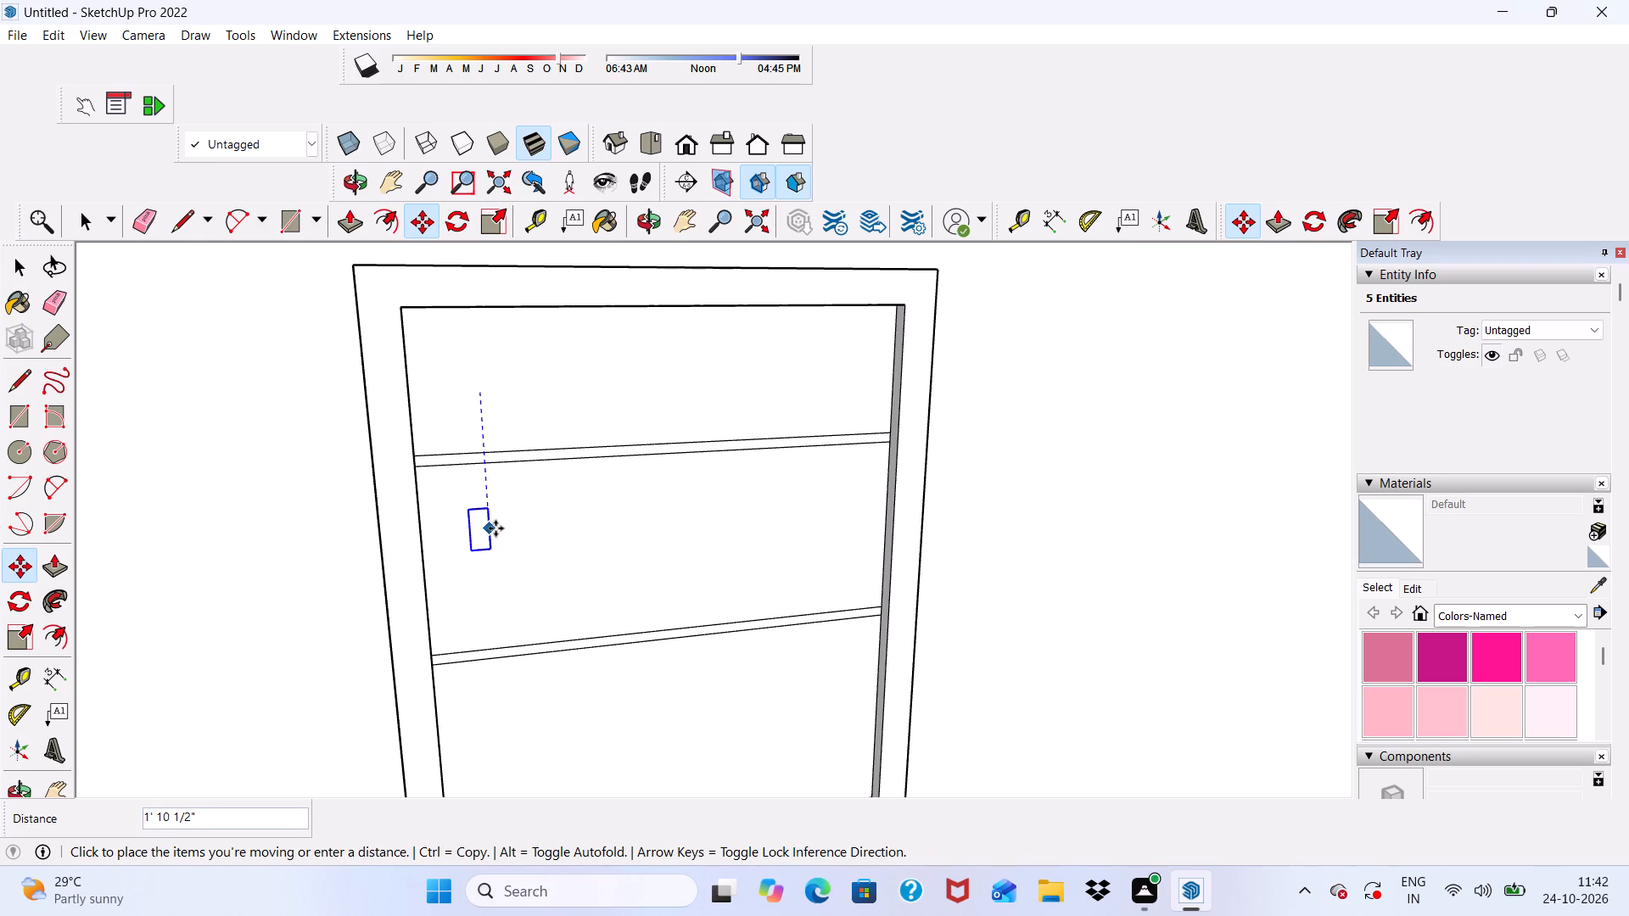
pyautogui.scroll(-5, 495, 528)
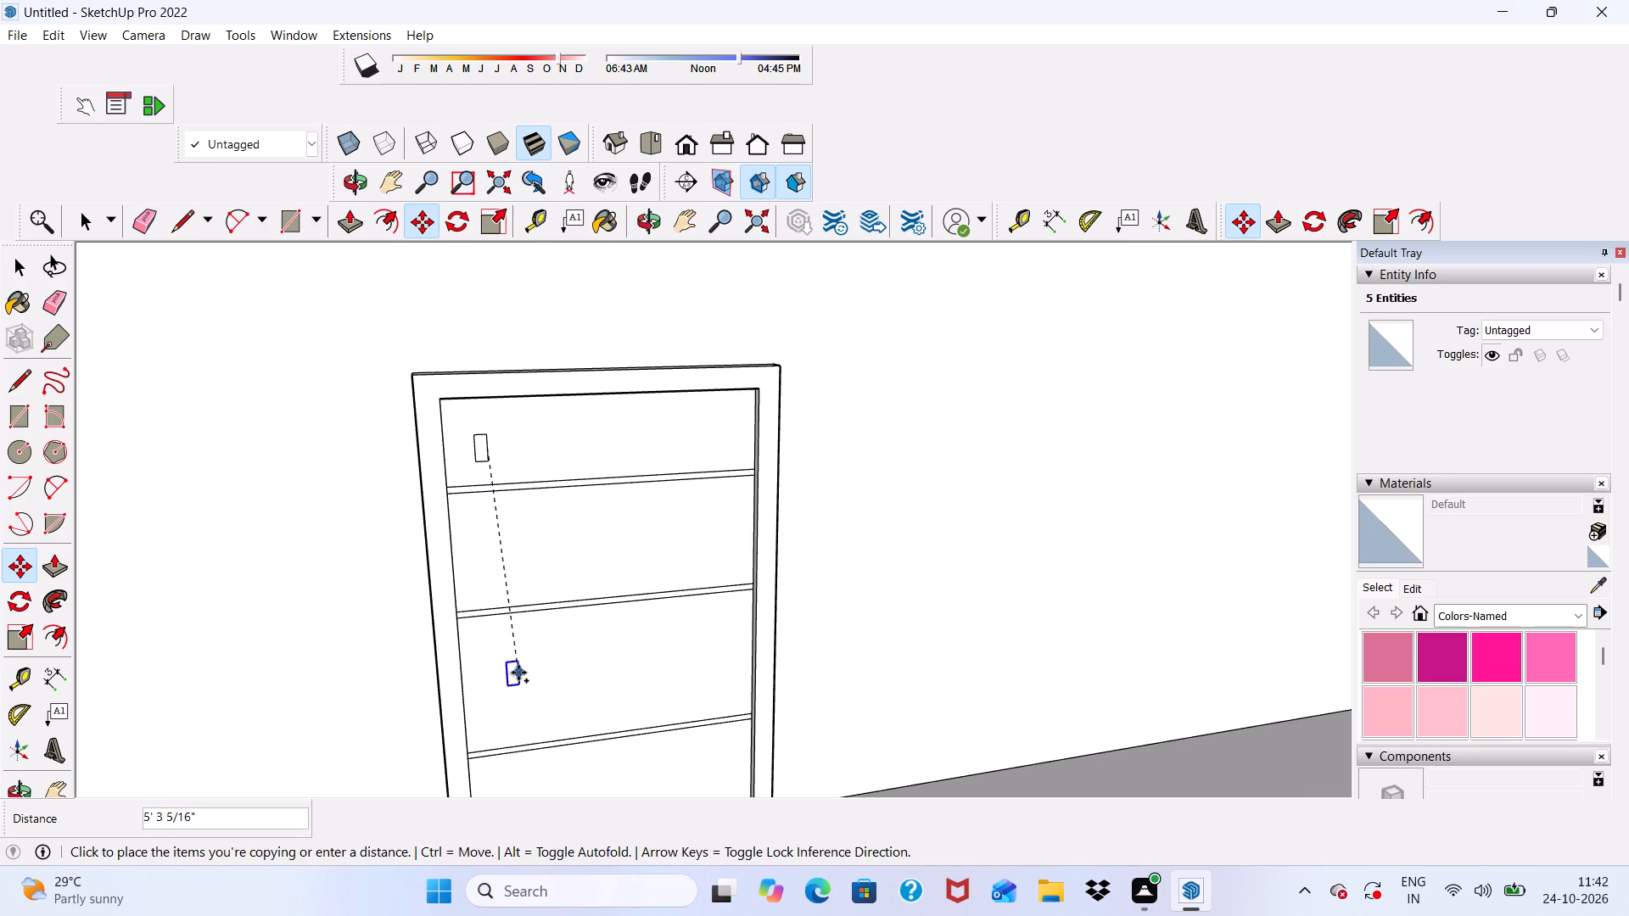
pyautogui.click(508, 679)
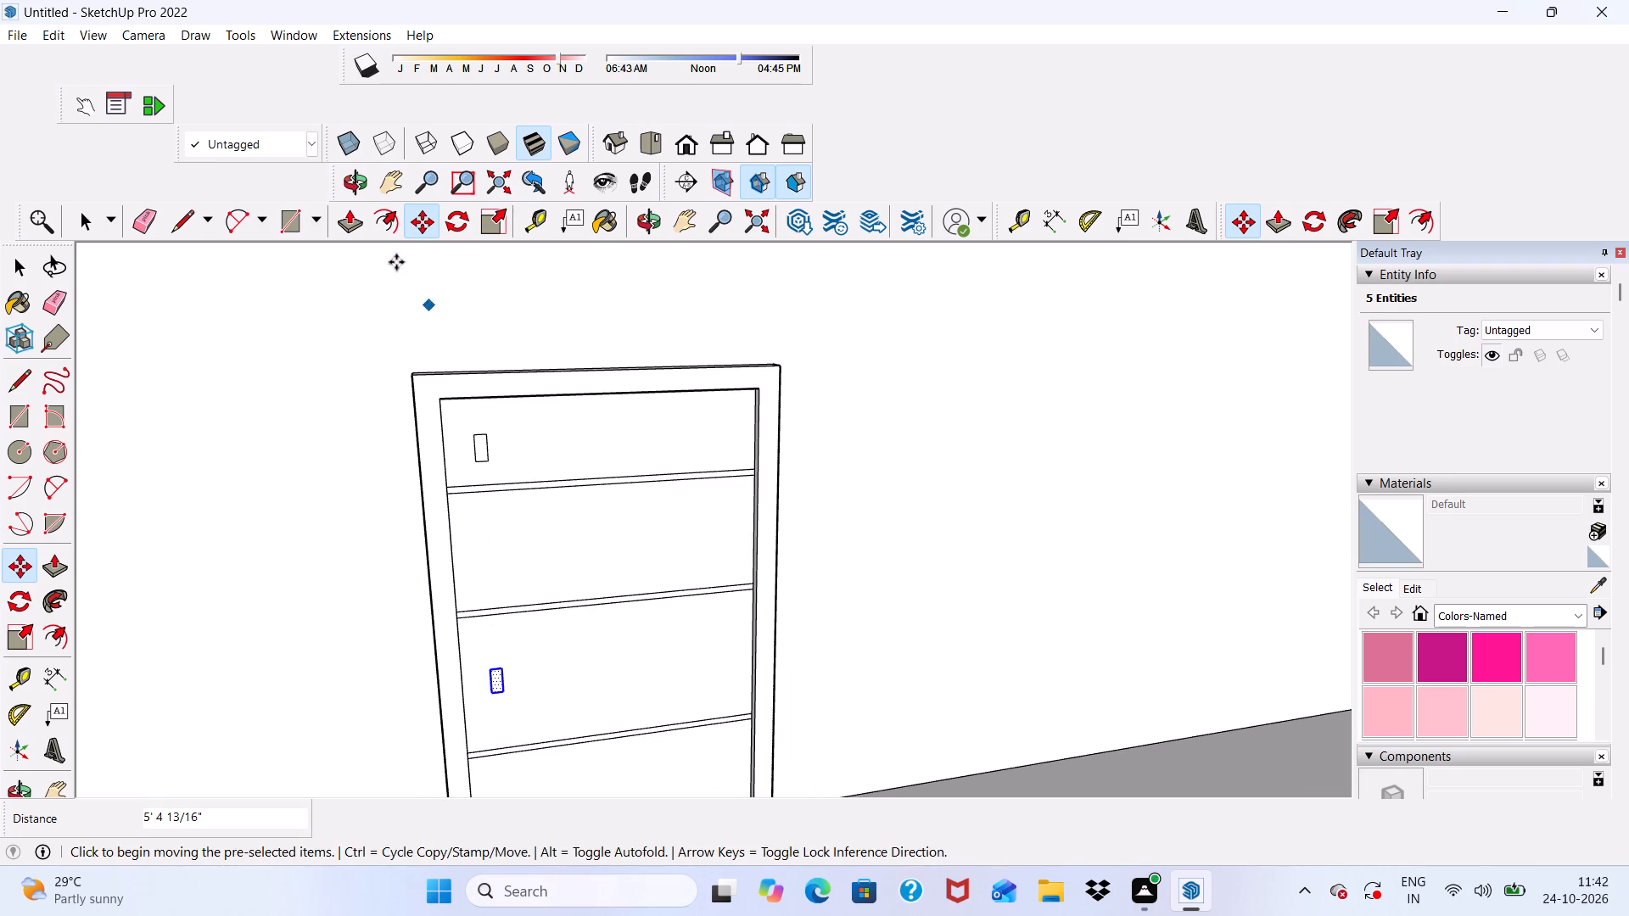
# Extrude both small rectangles outward from the door panel by 3", starting with the lower one.
pyautogui.press('space')
pyautogui.click(345, 218)
pyautogui.scroll(11, 566, 787)
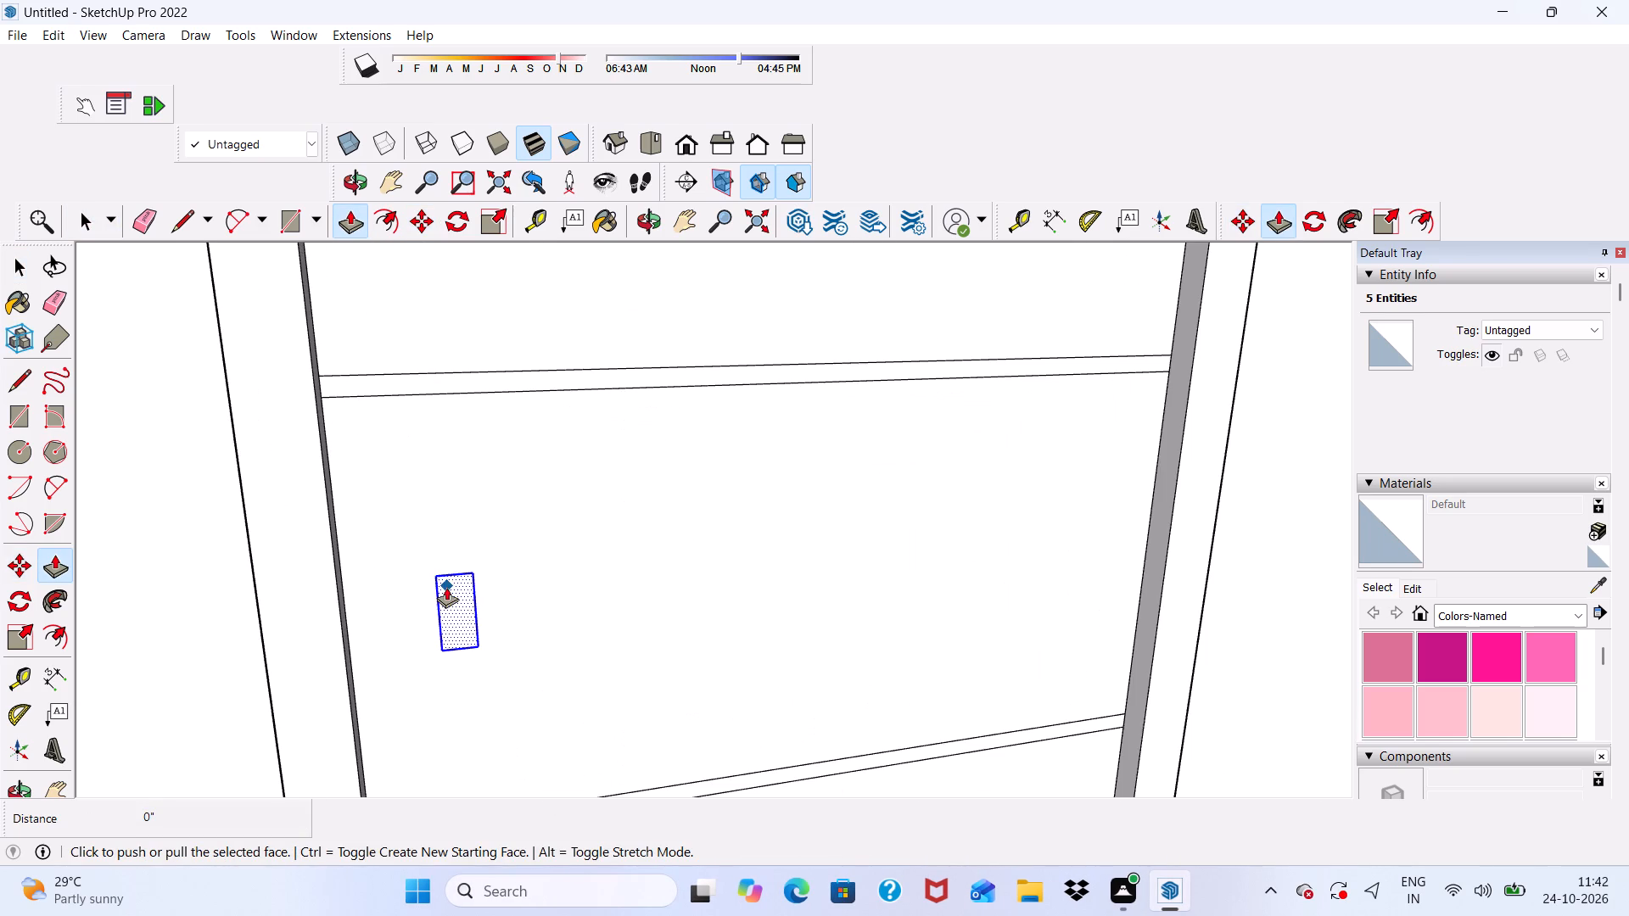
pyautogui.click(446, 587)
pyautogui.write('3"')
pyautogui.press('Return')
pyautogui.scroll(-9, 520, 583)
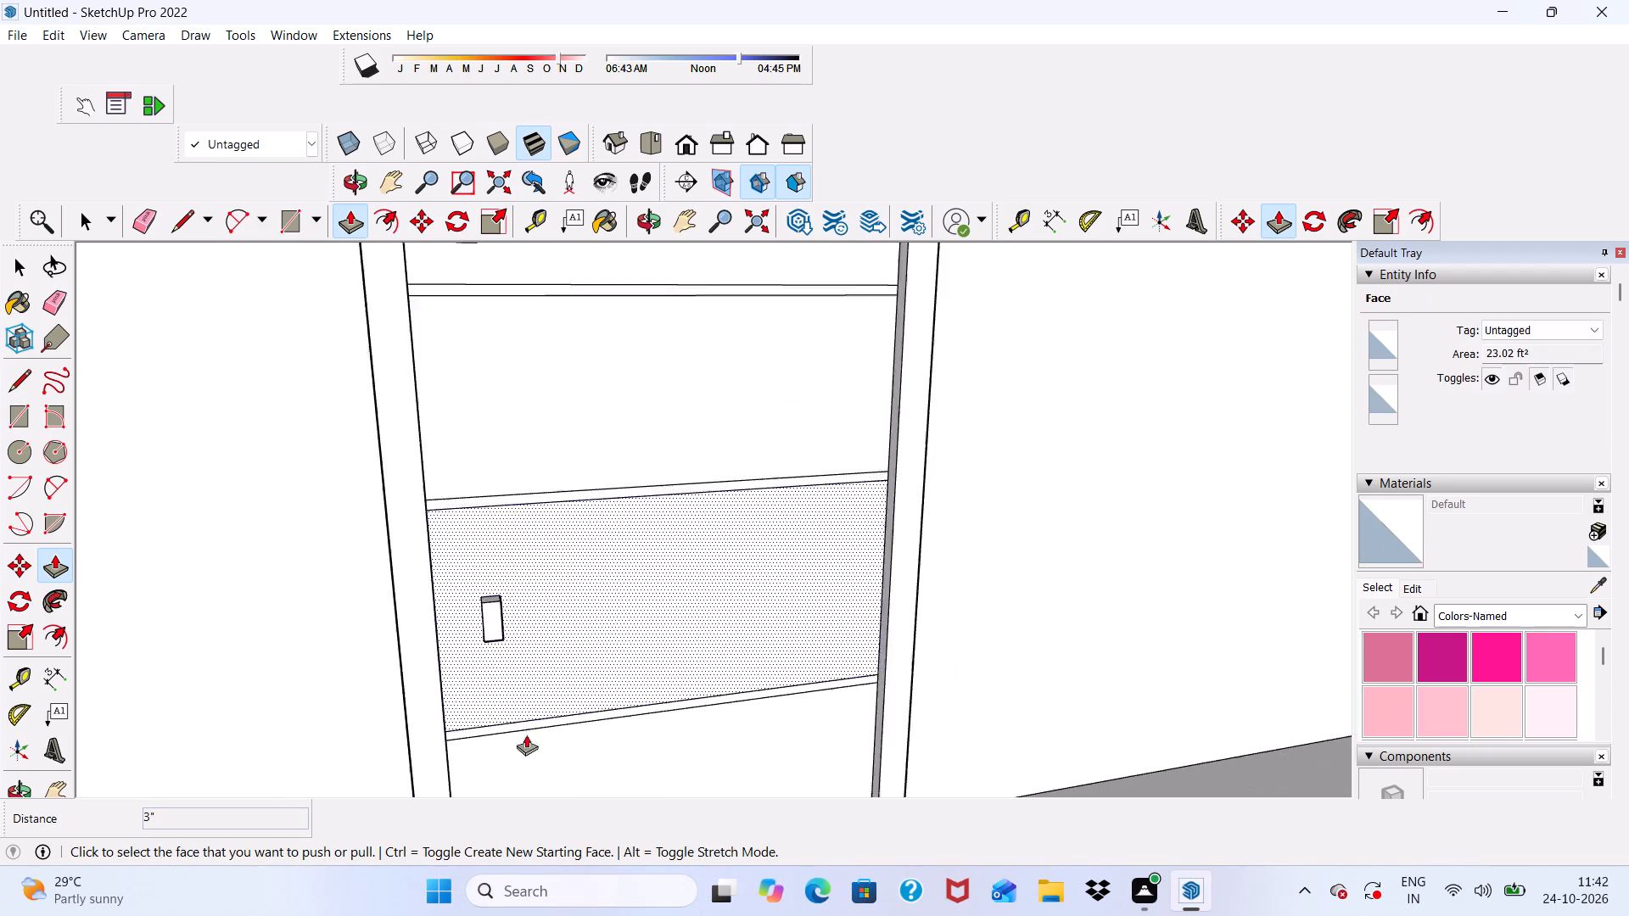
pyautogui.scroll(11, 445, 289)
pyautogui.click(509, 346)
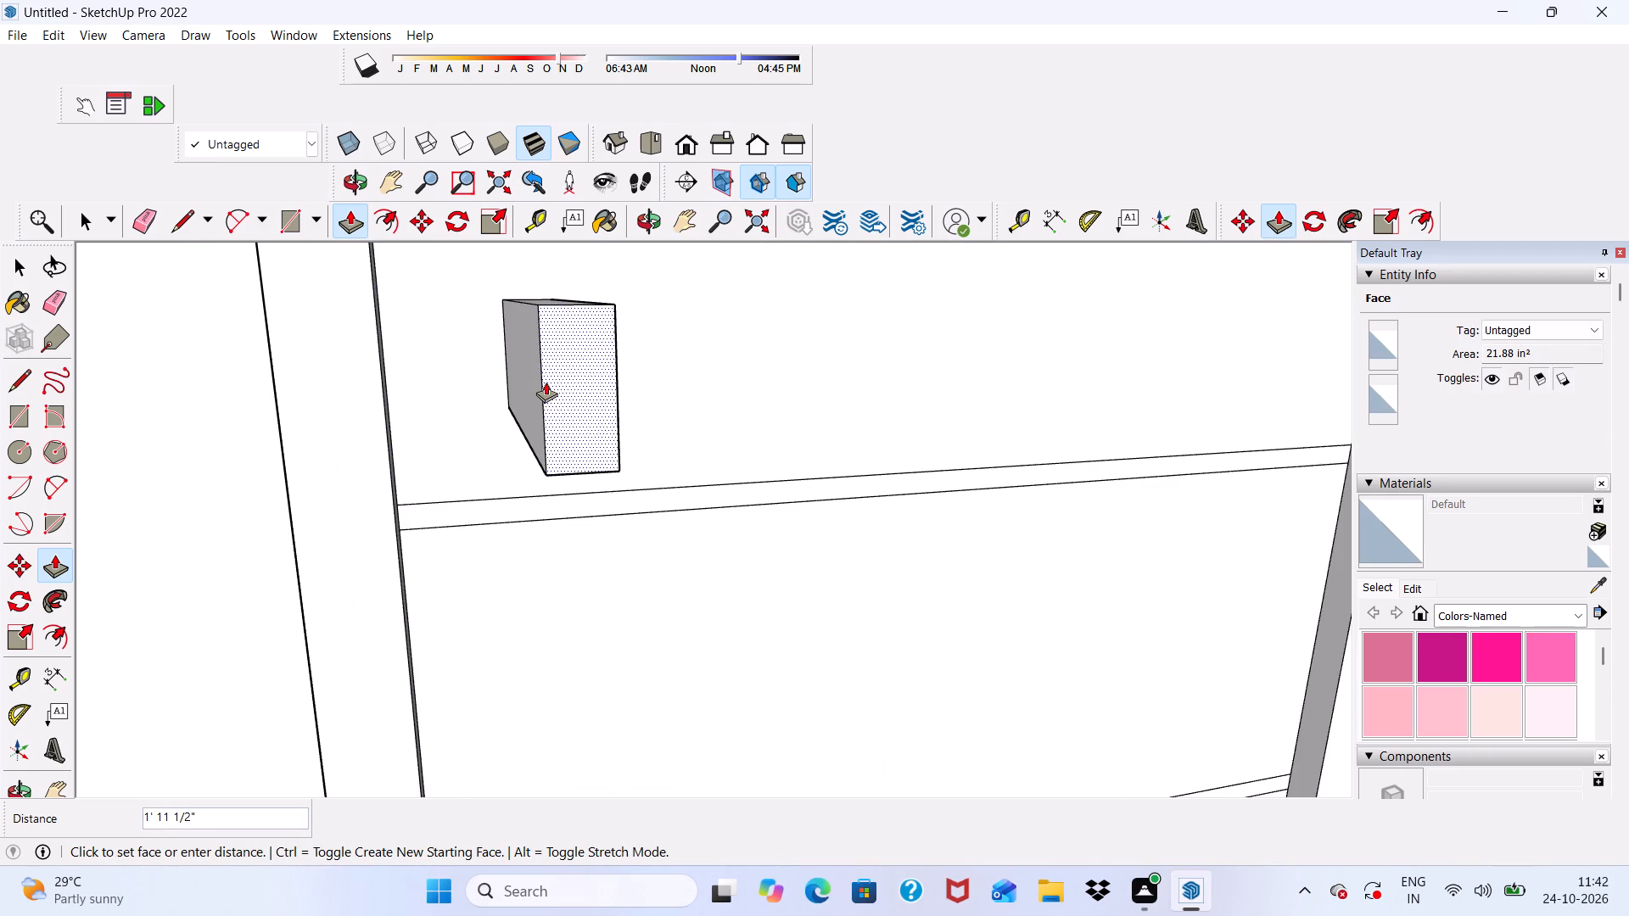
pyautogui.write('3"')
pyautogui.press('Return')
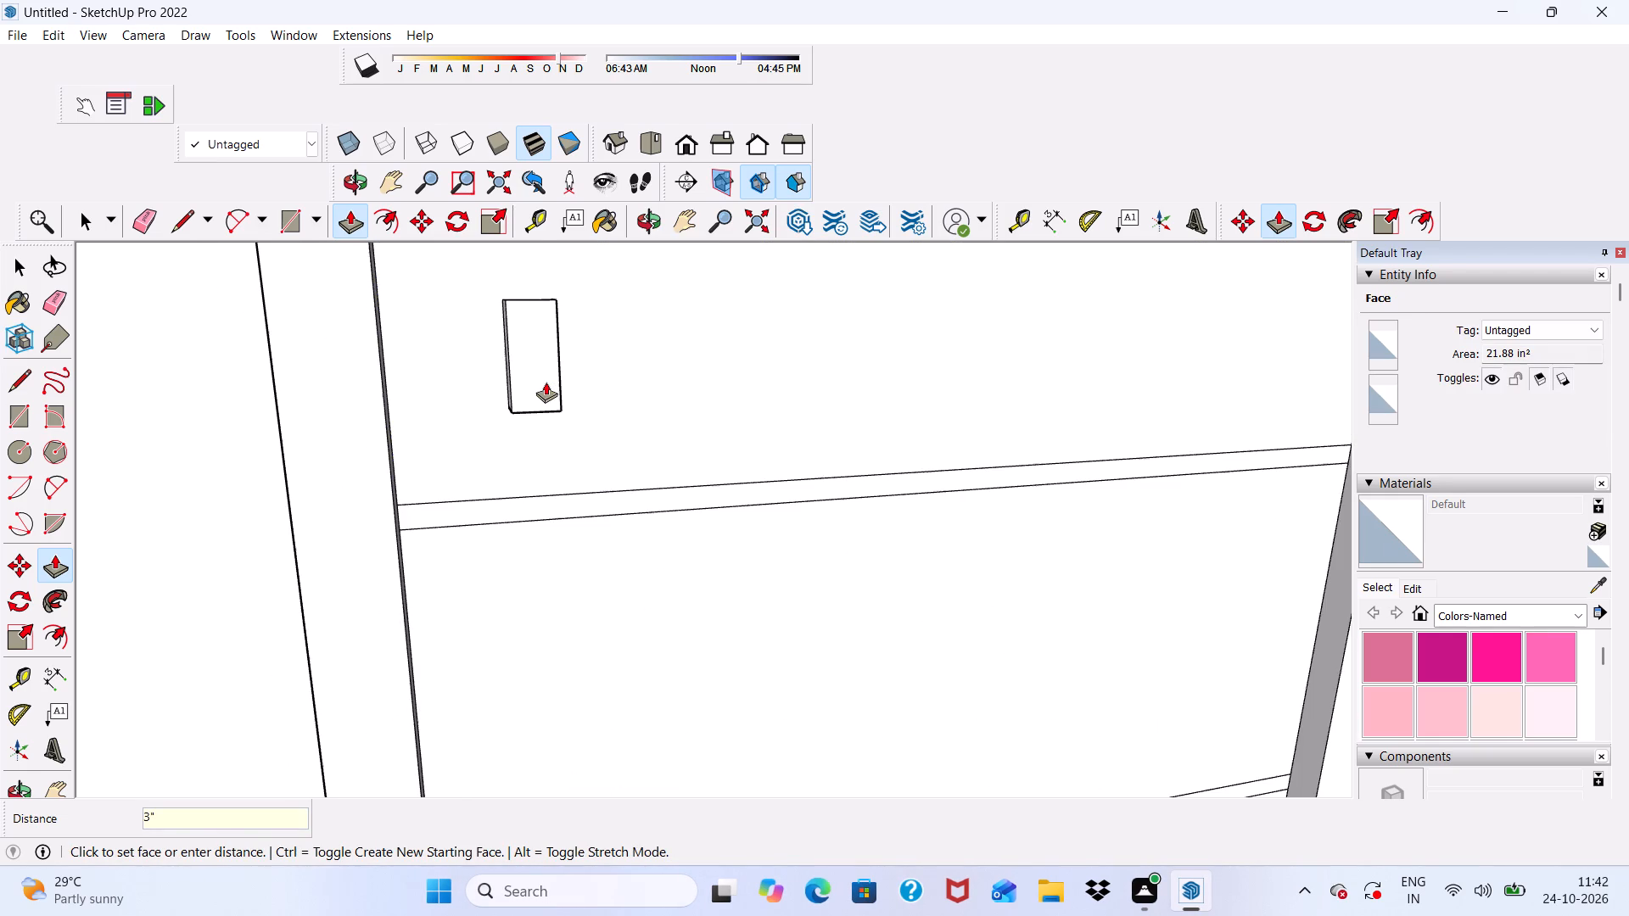
# Draw a vertical rectangle 5' 4 13/16" by 3 1/8" from the upper block's lower front corner to the lower block's opposite bottom corner.
pyautogui.scroll(3, 546, 382)
pyautogui.scroll(-16, 527, 370)
pyautogui.moveTo(610, 524); pyautogui.dragTo(305, 596, button='middle')
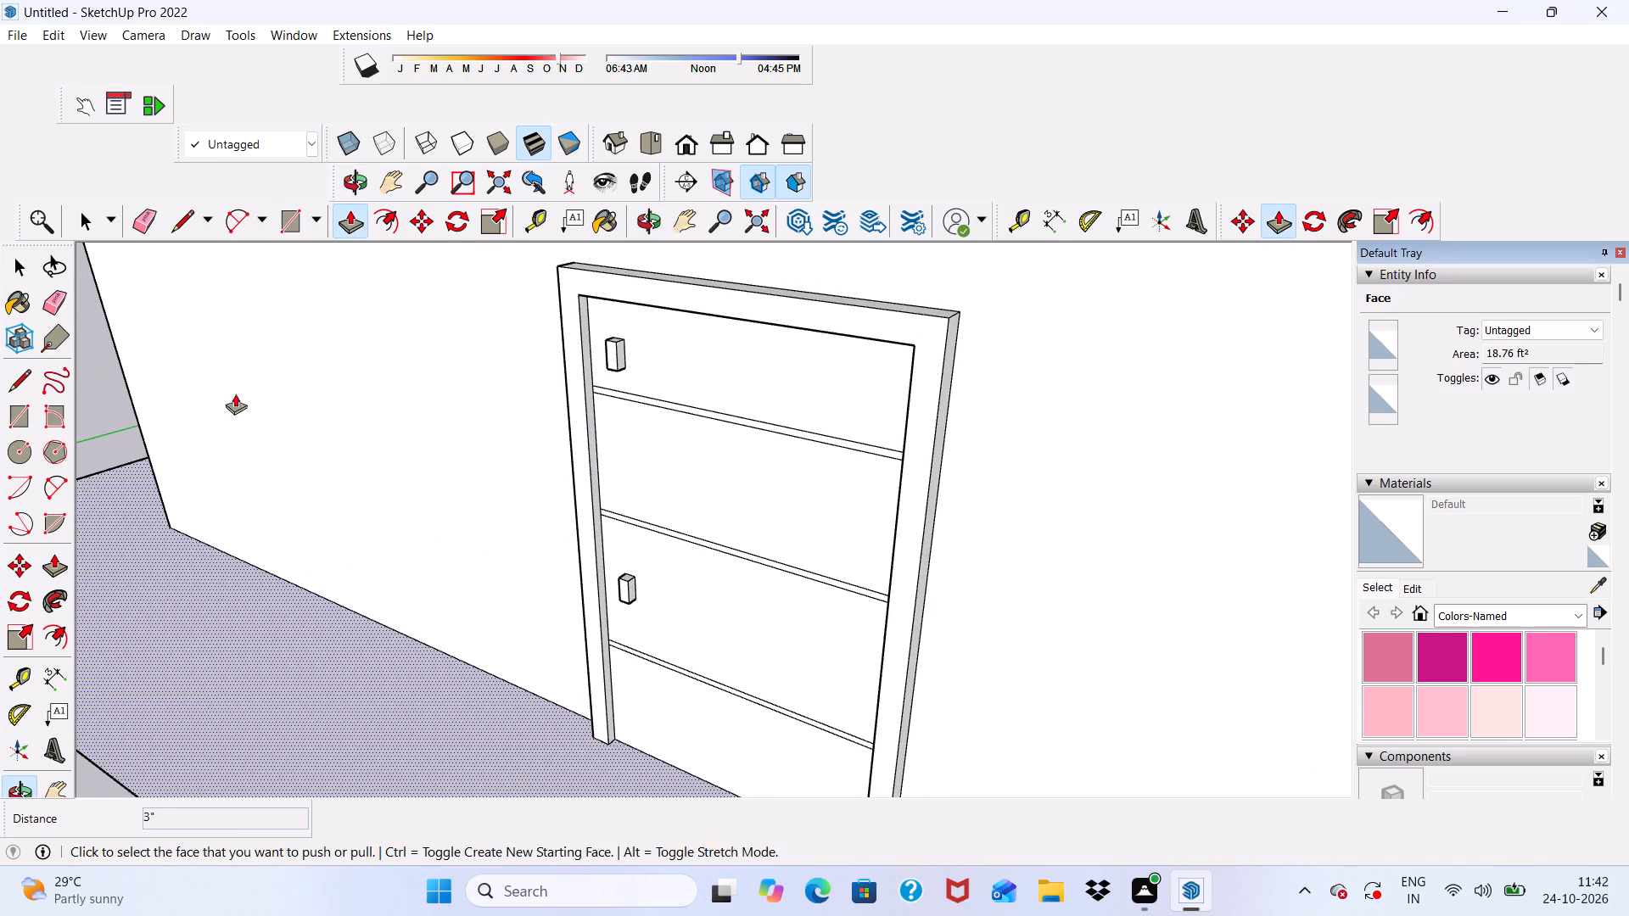
pyautogui.click(279, 221)
pyautogui.scroll(2, 551, 418)
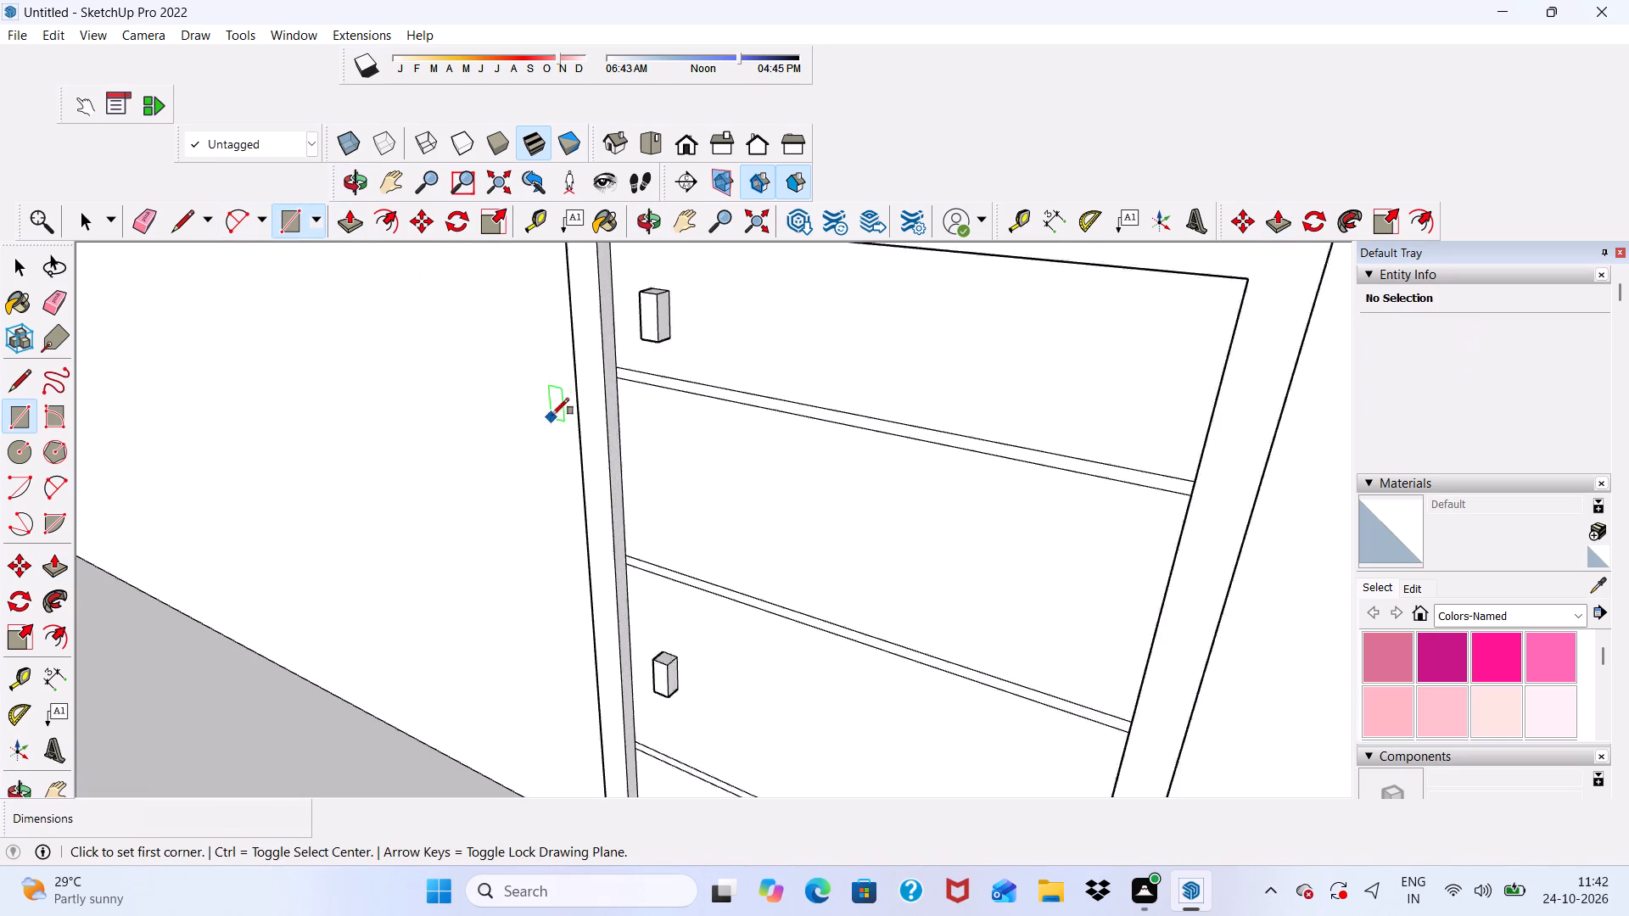
pyautogui.scroll(8, 552, 415)
pyautogui.scroll(4, 648, 302)
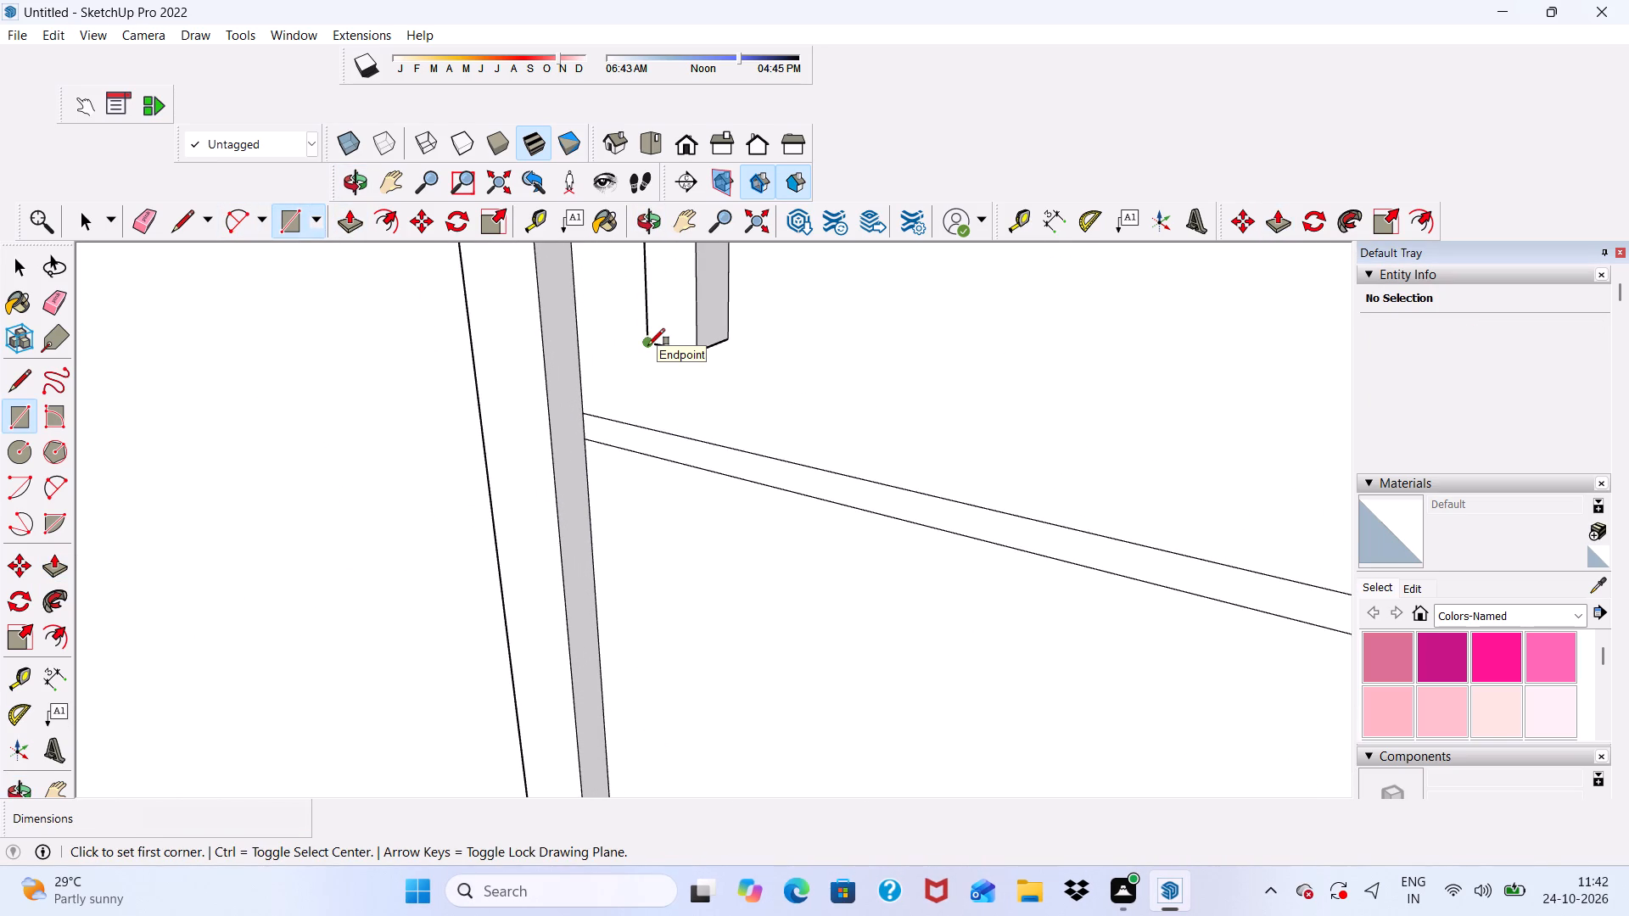
pyautogui.click(648, 345)
pyautogui.scroll(-10, 663, 349)
pyautogui.scroll(-3, 726, 259)
pyautogui.scroll(5, 682, 687)
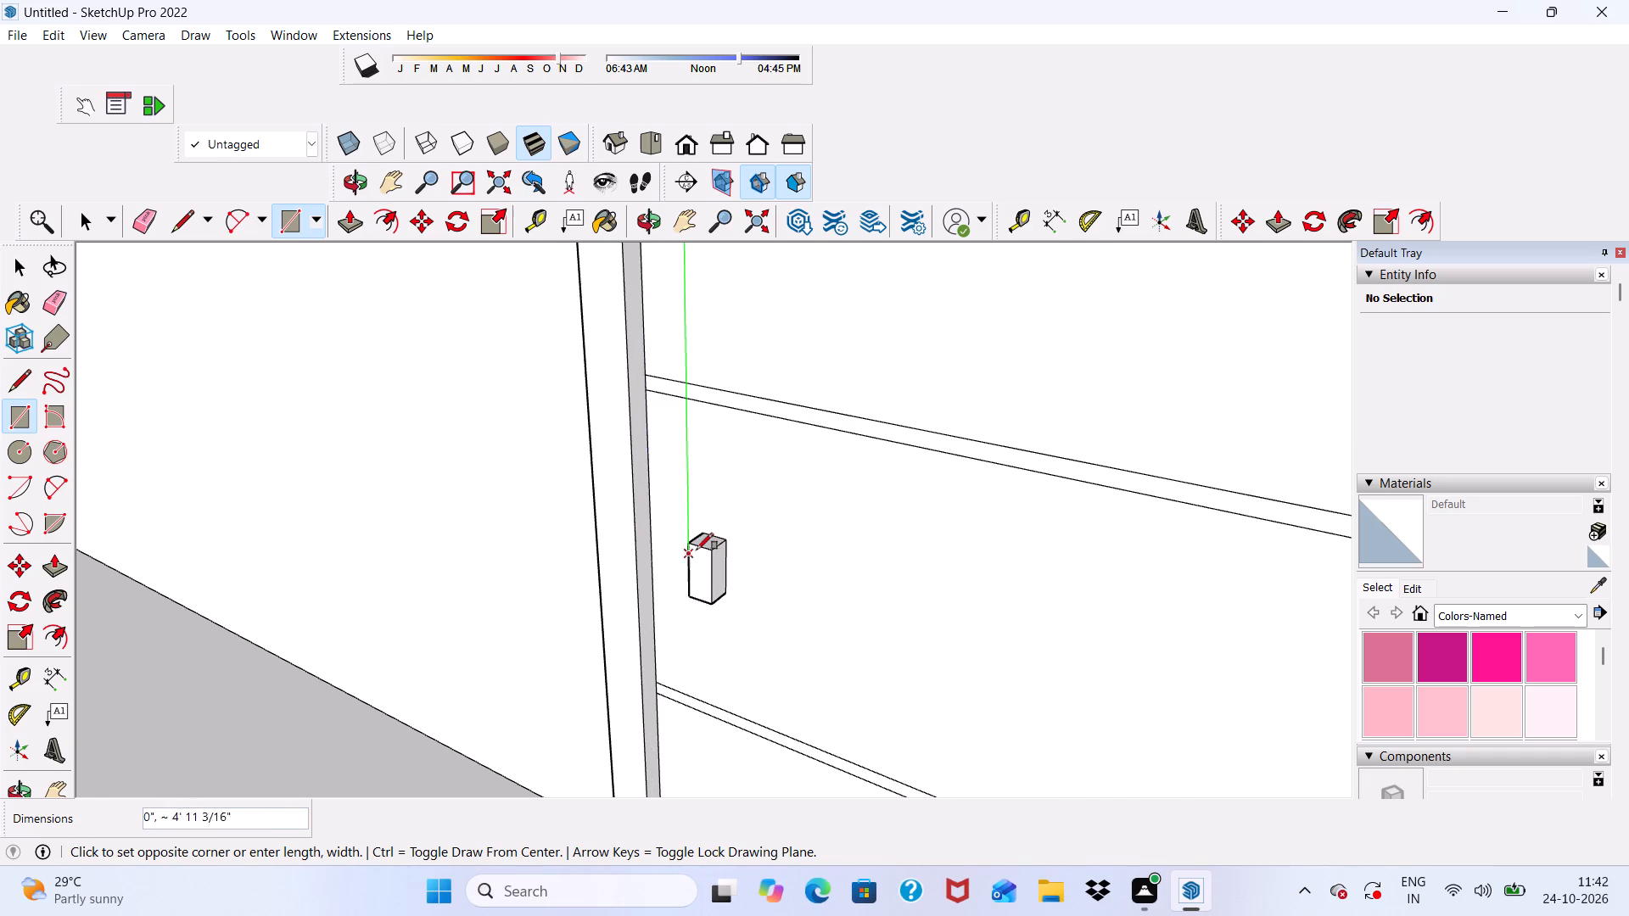
pyautogui.scroll(8, 697, 548)
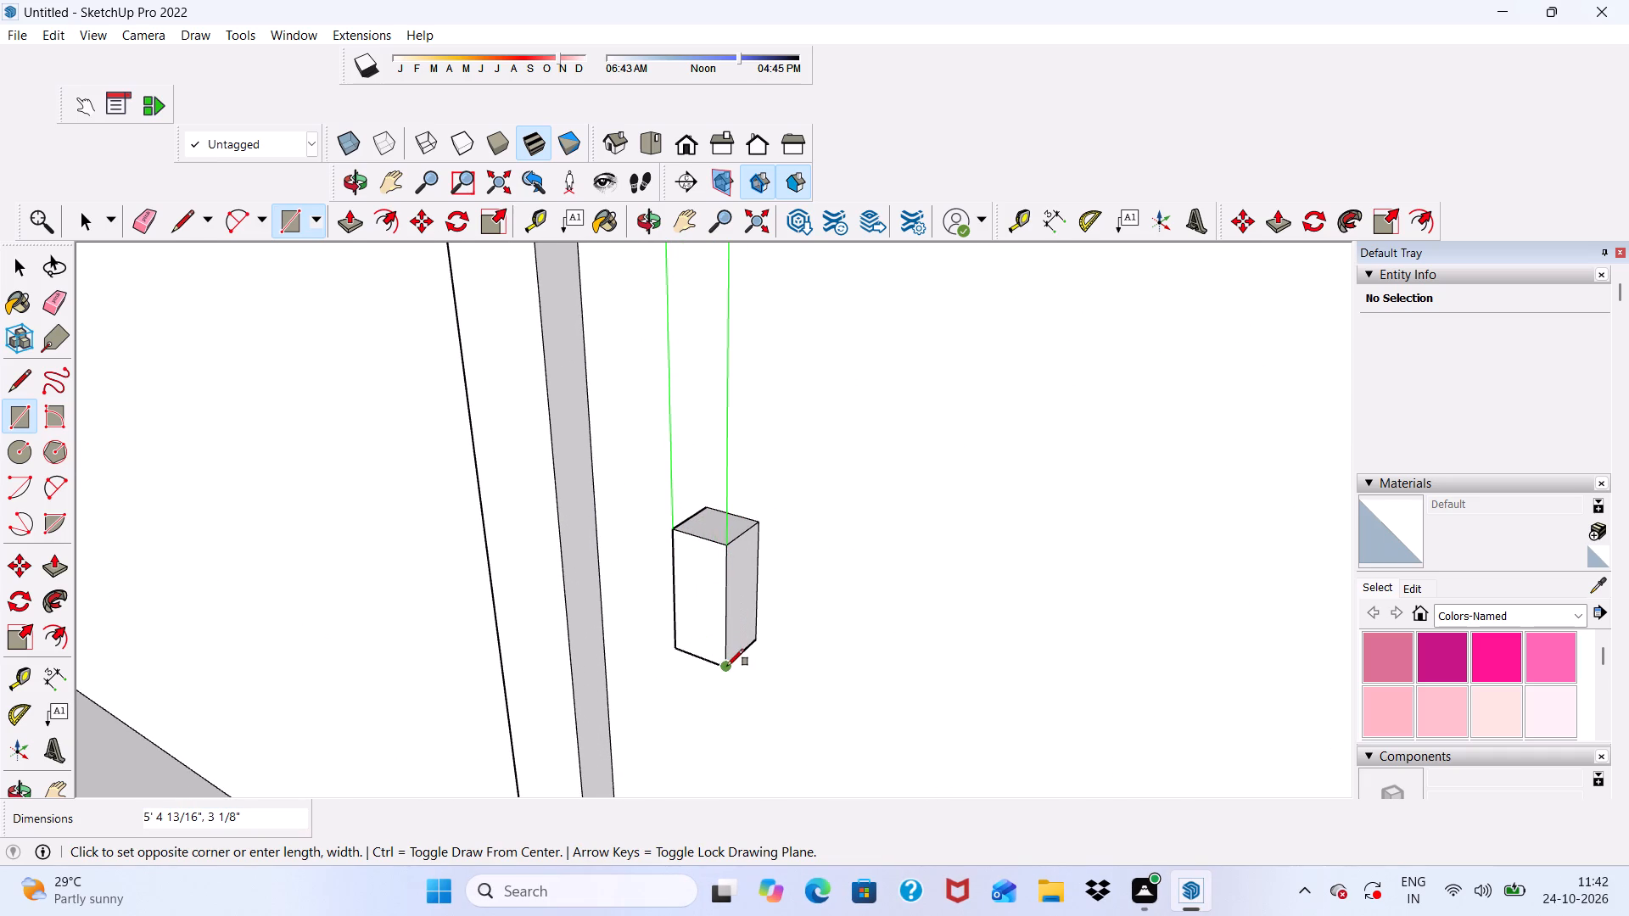
pyautogui.click(727, 666)
pyautogui.scroll(-4, 662, 526)
# Extrude the long vertical face between the two blocks outward by 3" to form the handle bar.
pyautogui.press('space')
pyautogui.scroll(3, 668, 445)
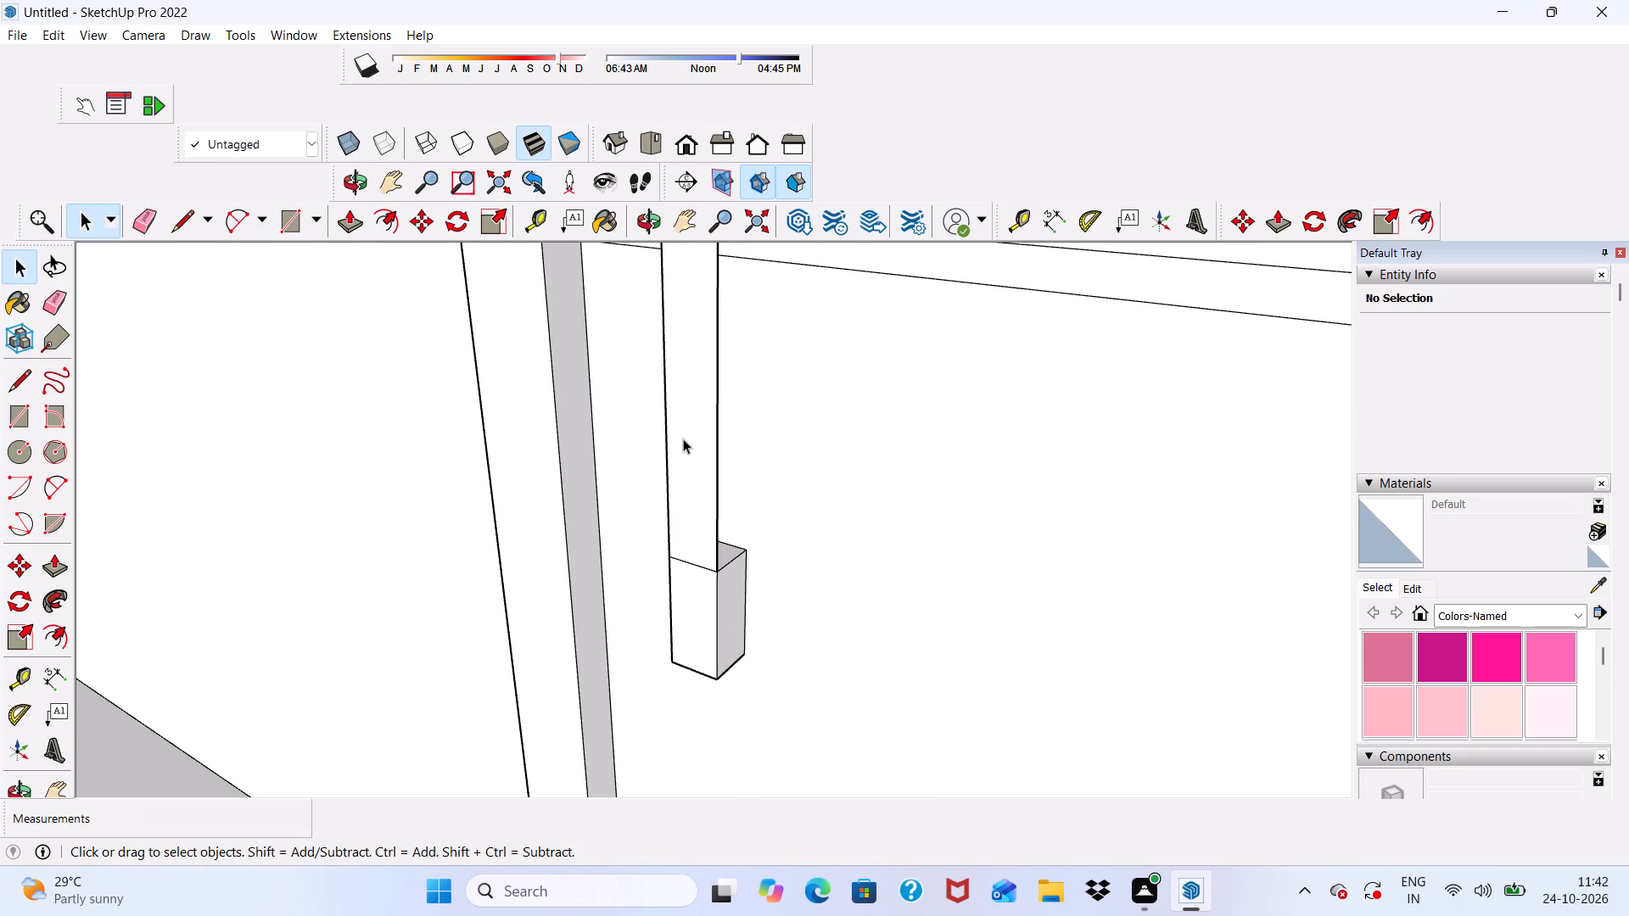
pyautogui.click(683, 438)
pyautogui.click(355, 226)
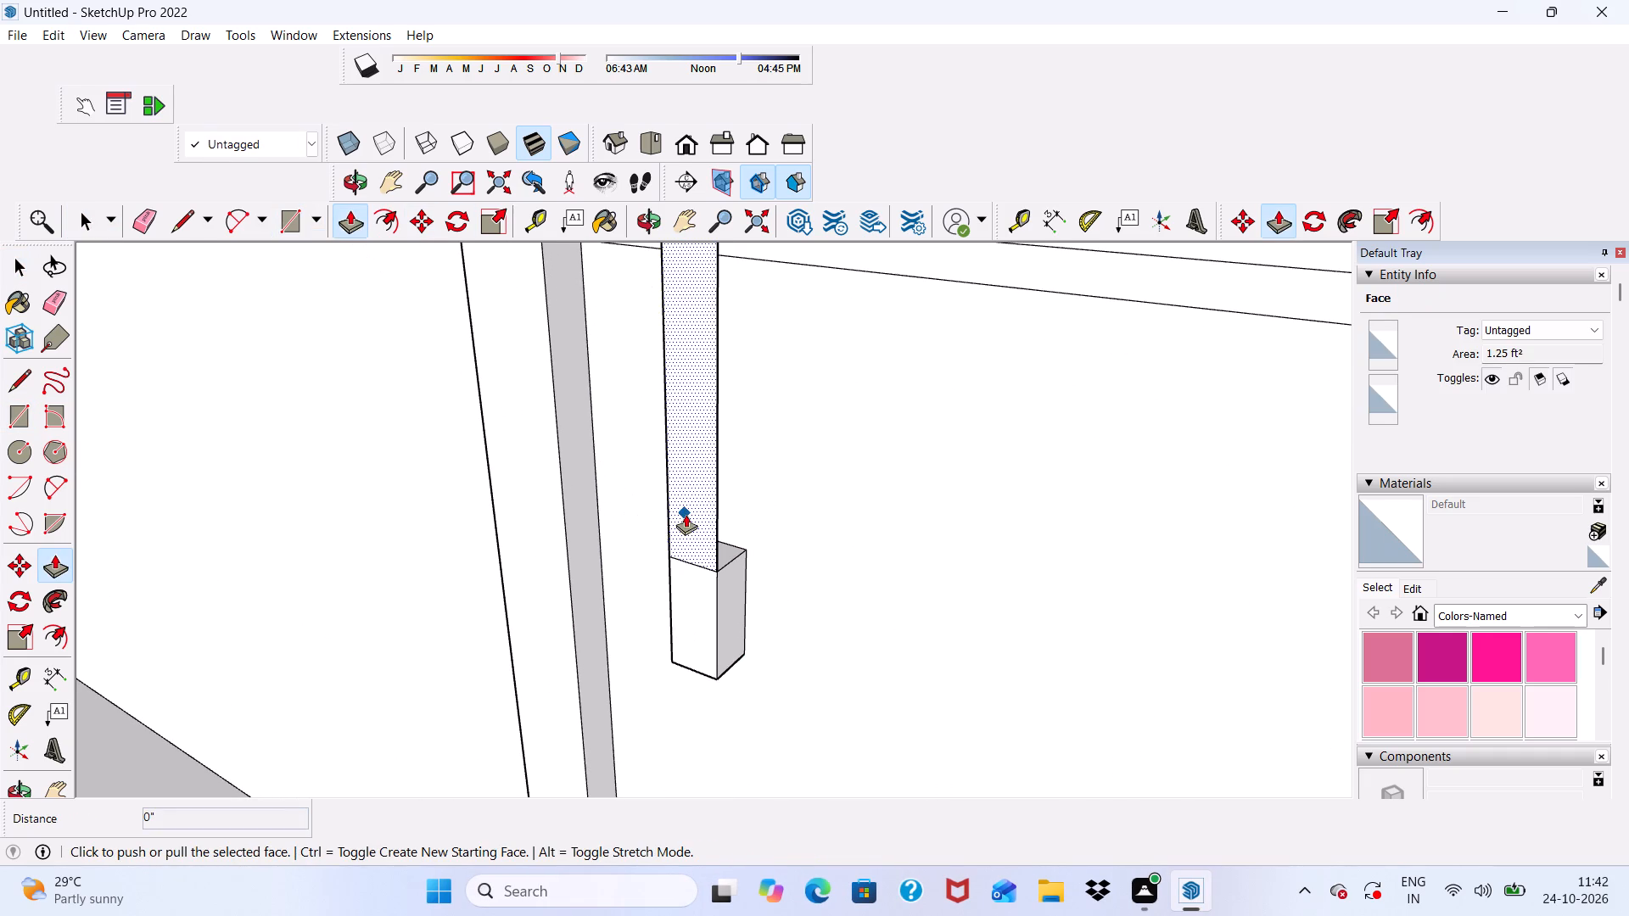
pyautogui.click(687, 512)
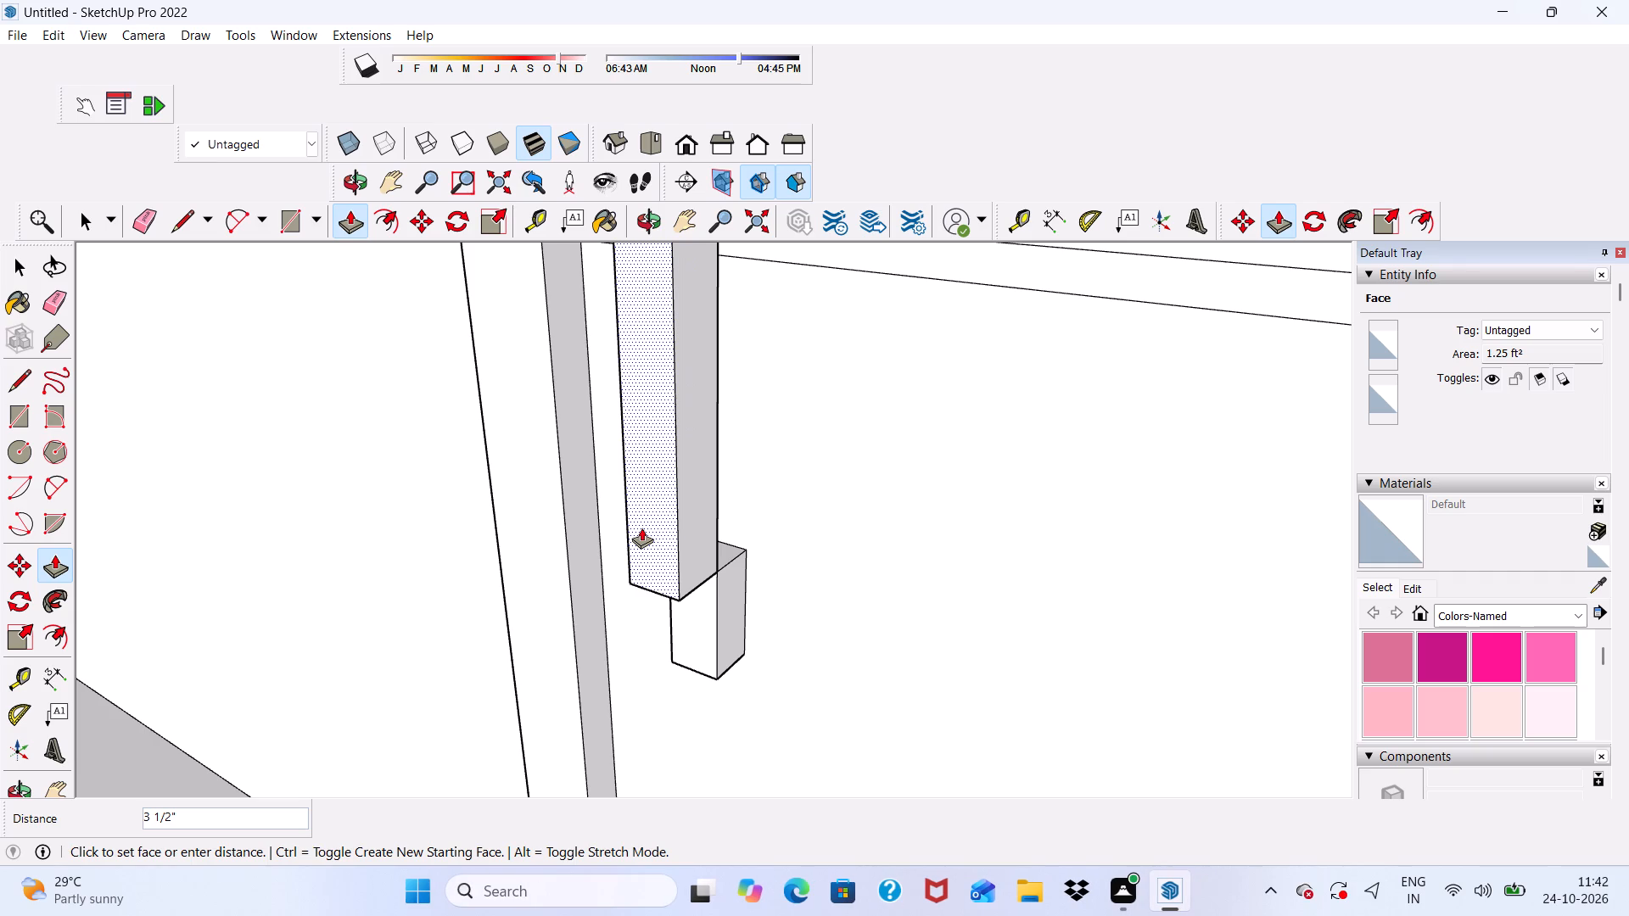
pyautogui.write('3"')
pyautogui.press('Return')
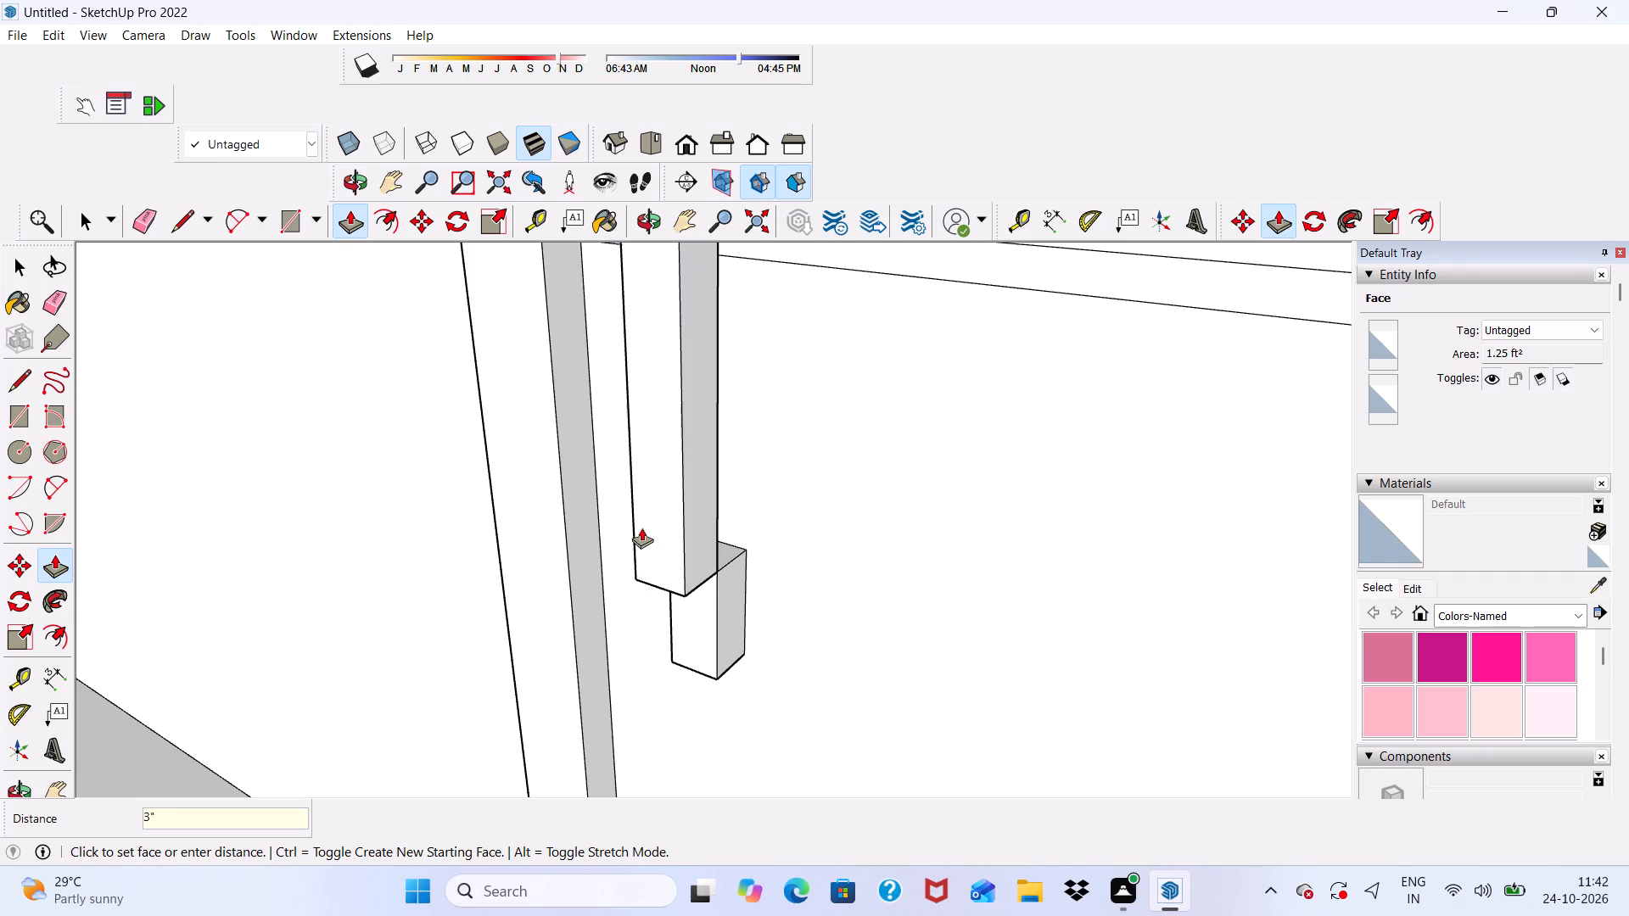
# Extend the front faces of the lower and upper handle blocks outward by 3", flush with the bar.
pyautogui.scroll(4, 669, 646)
pyautogui.click(698, 630)
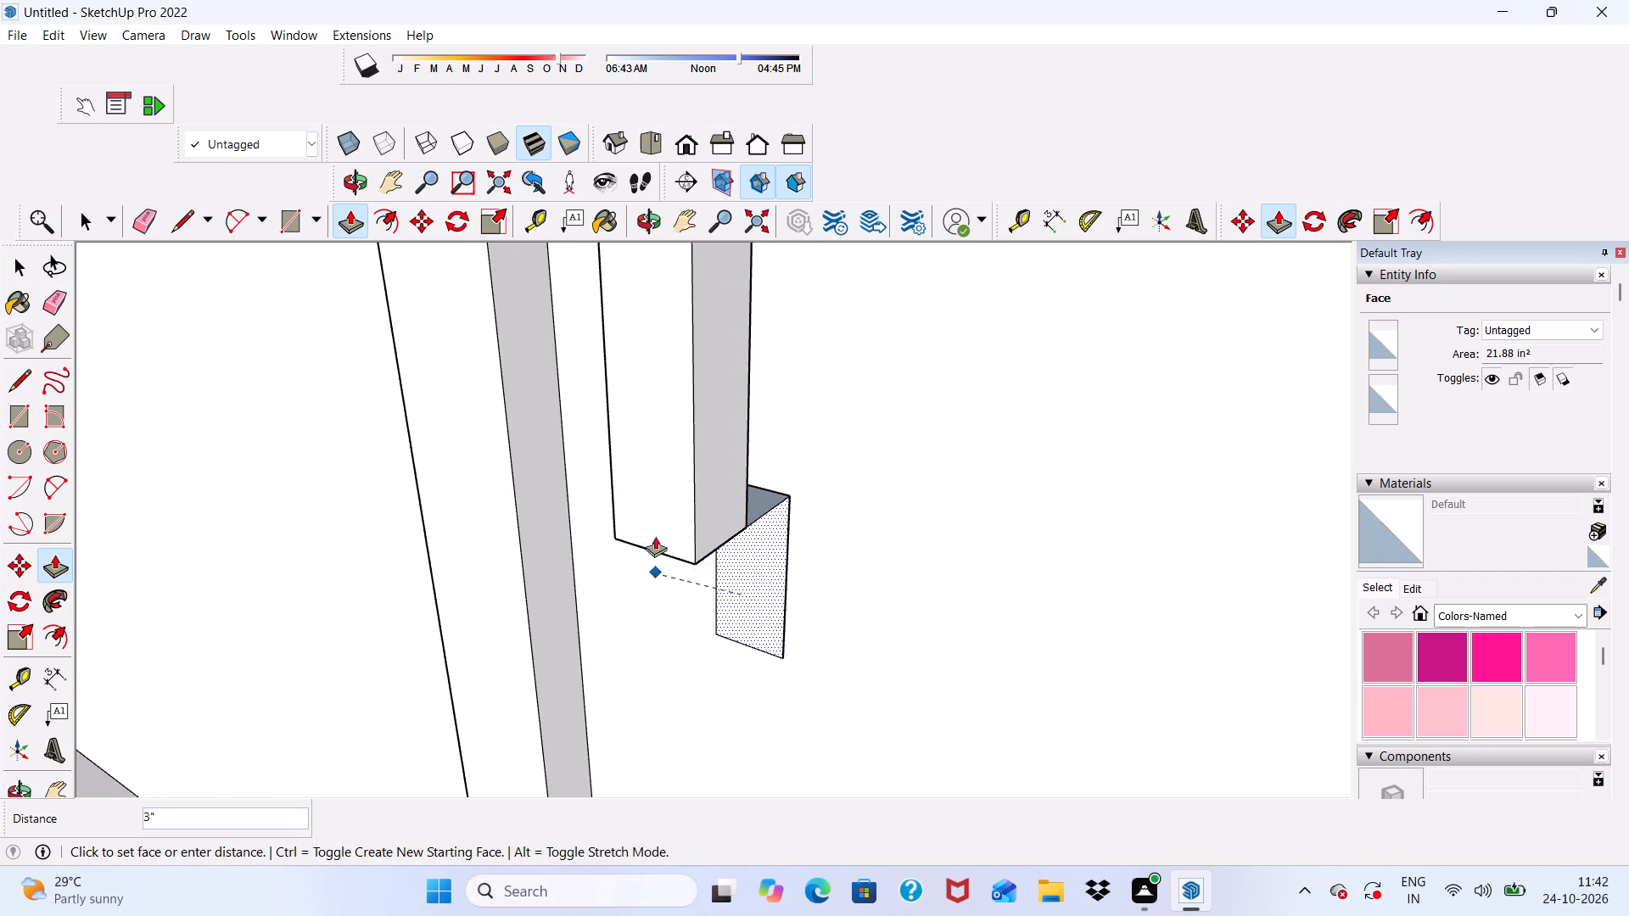
pyautogui.click(643, 494)
pyautogui.scroll(-20, 642, 500)
pyautogui.scroll(-4, 642, 500)
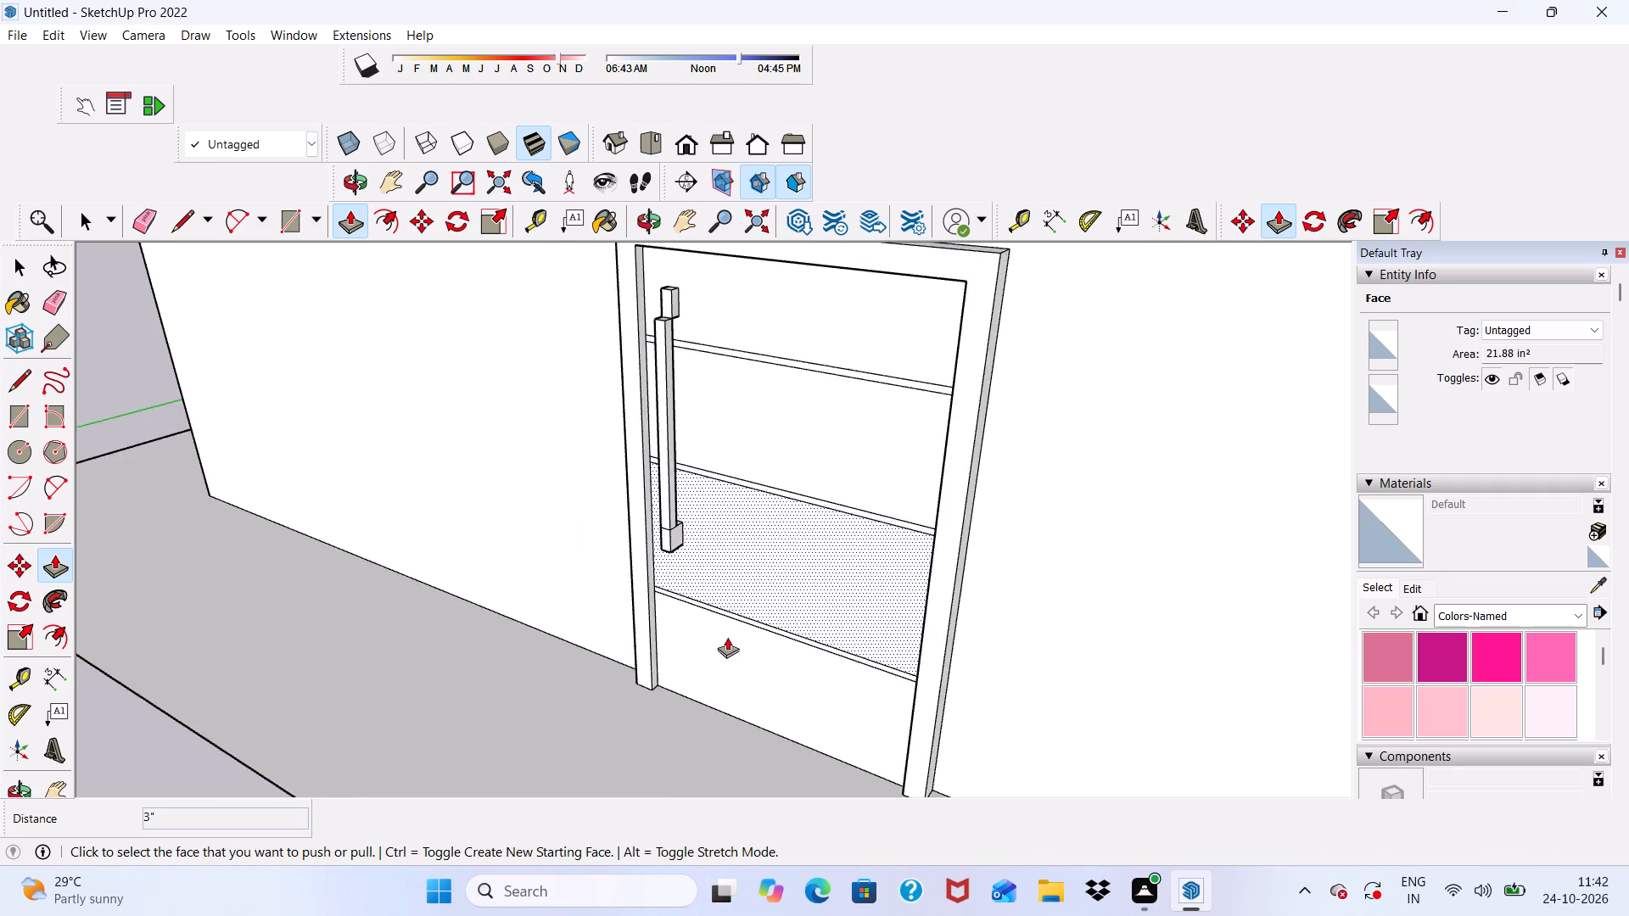
pyautogui.scroll(17, 652, 312)
pyautogui.click(701, 390)
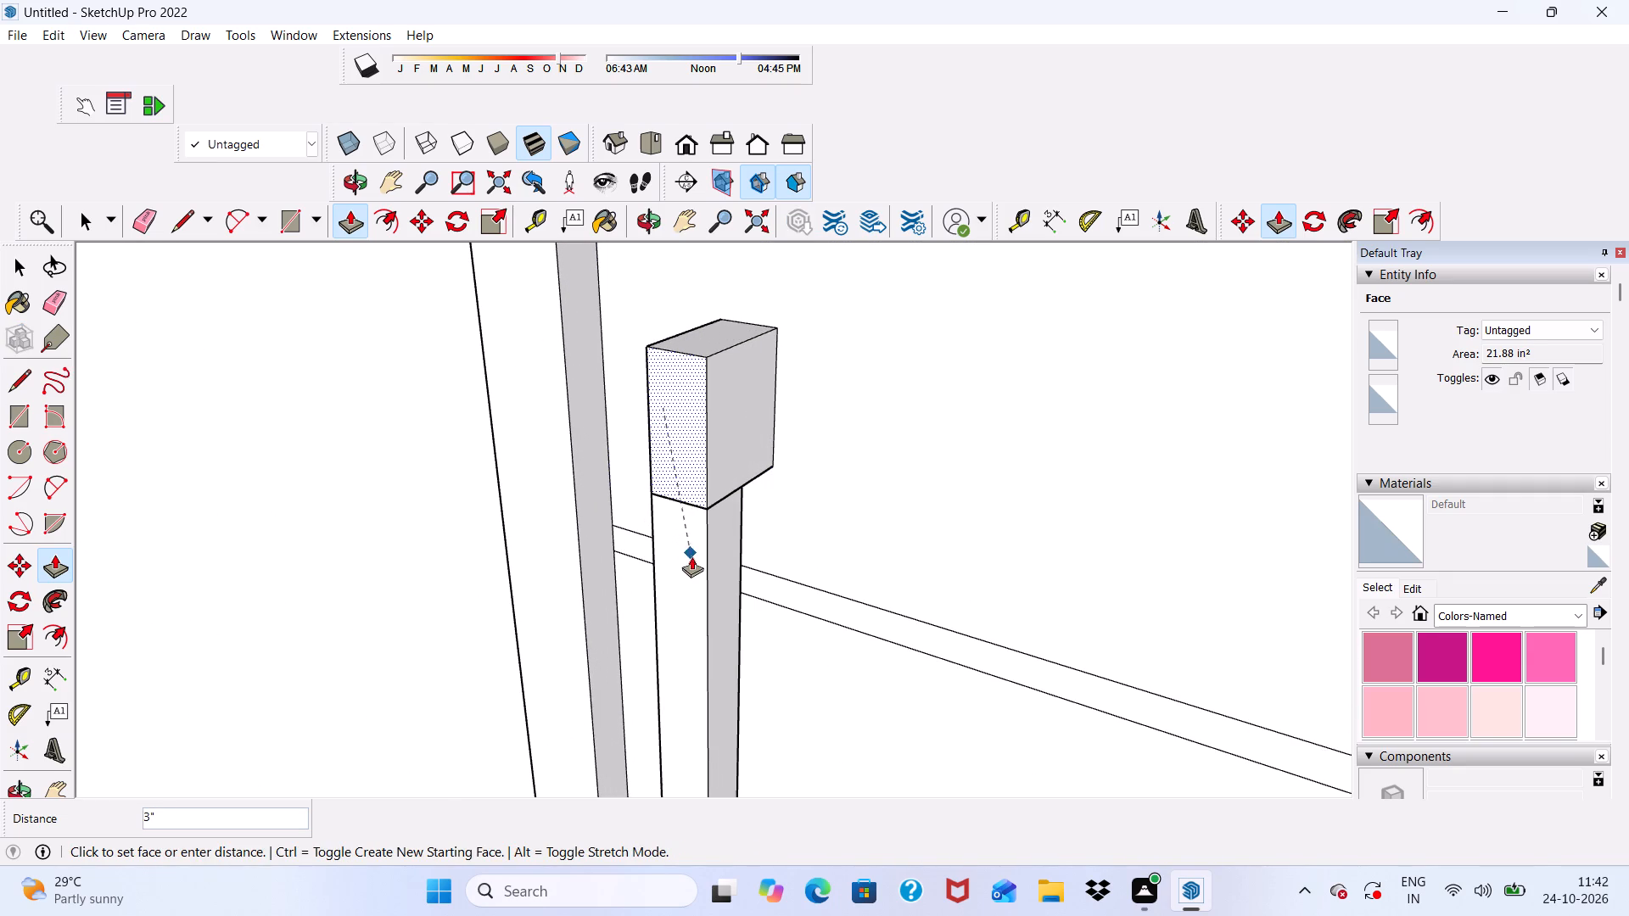
pyautogui.click(691, 556)
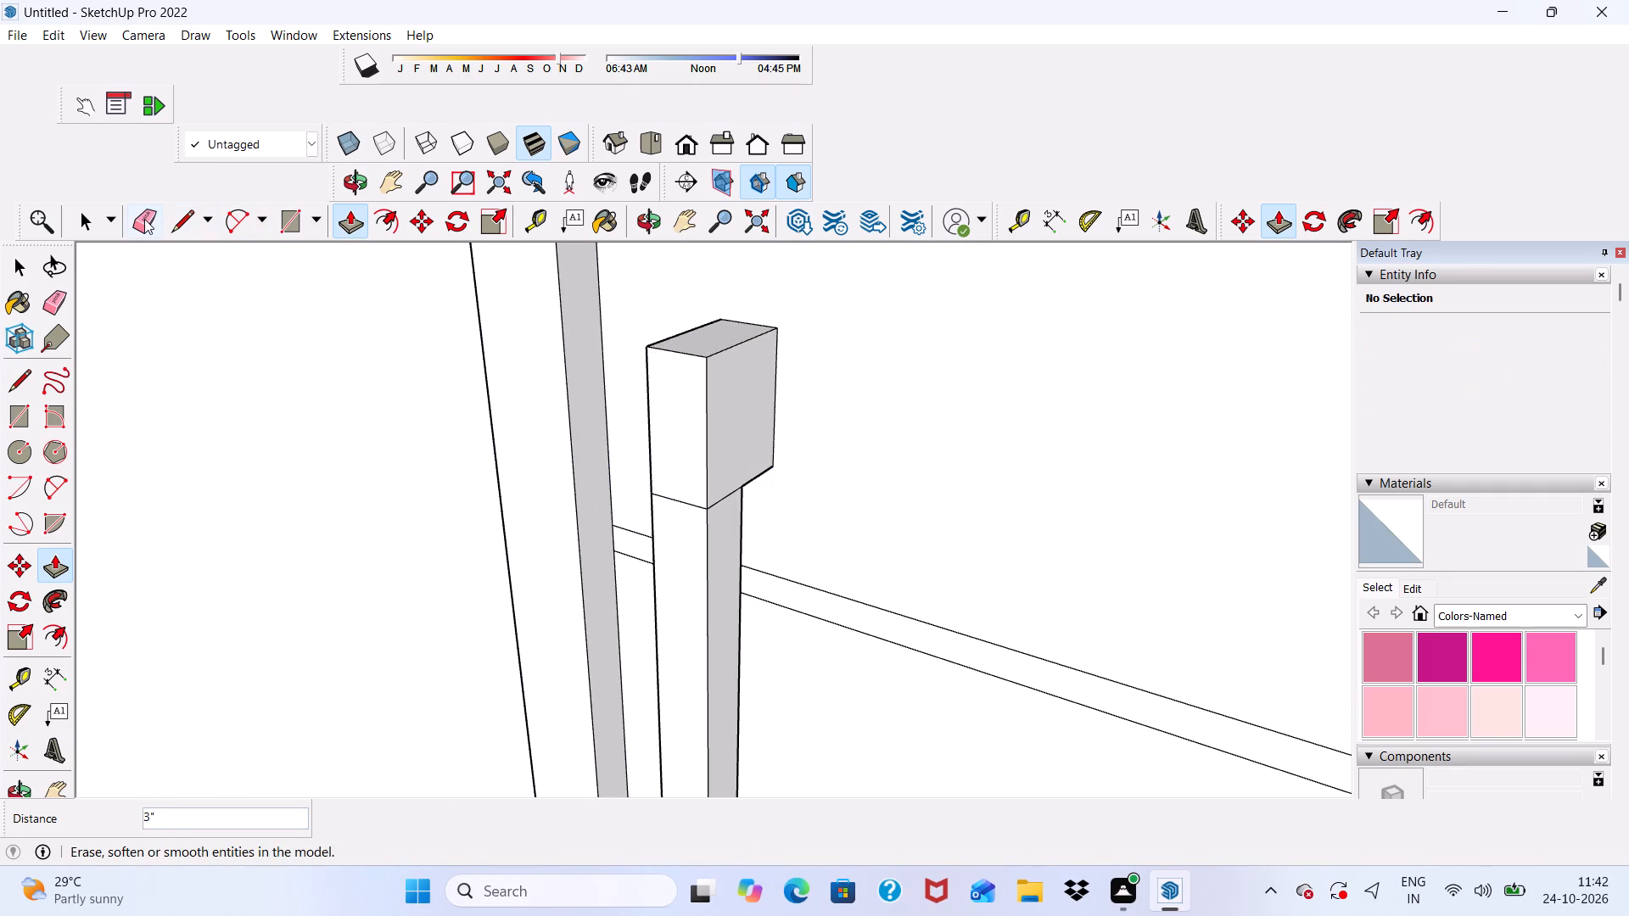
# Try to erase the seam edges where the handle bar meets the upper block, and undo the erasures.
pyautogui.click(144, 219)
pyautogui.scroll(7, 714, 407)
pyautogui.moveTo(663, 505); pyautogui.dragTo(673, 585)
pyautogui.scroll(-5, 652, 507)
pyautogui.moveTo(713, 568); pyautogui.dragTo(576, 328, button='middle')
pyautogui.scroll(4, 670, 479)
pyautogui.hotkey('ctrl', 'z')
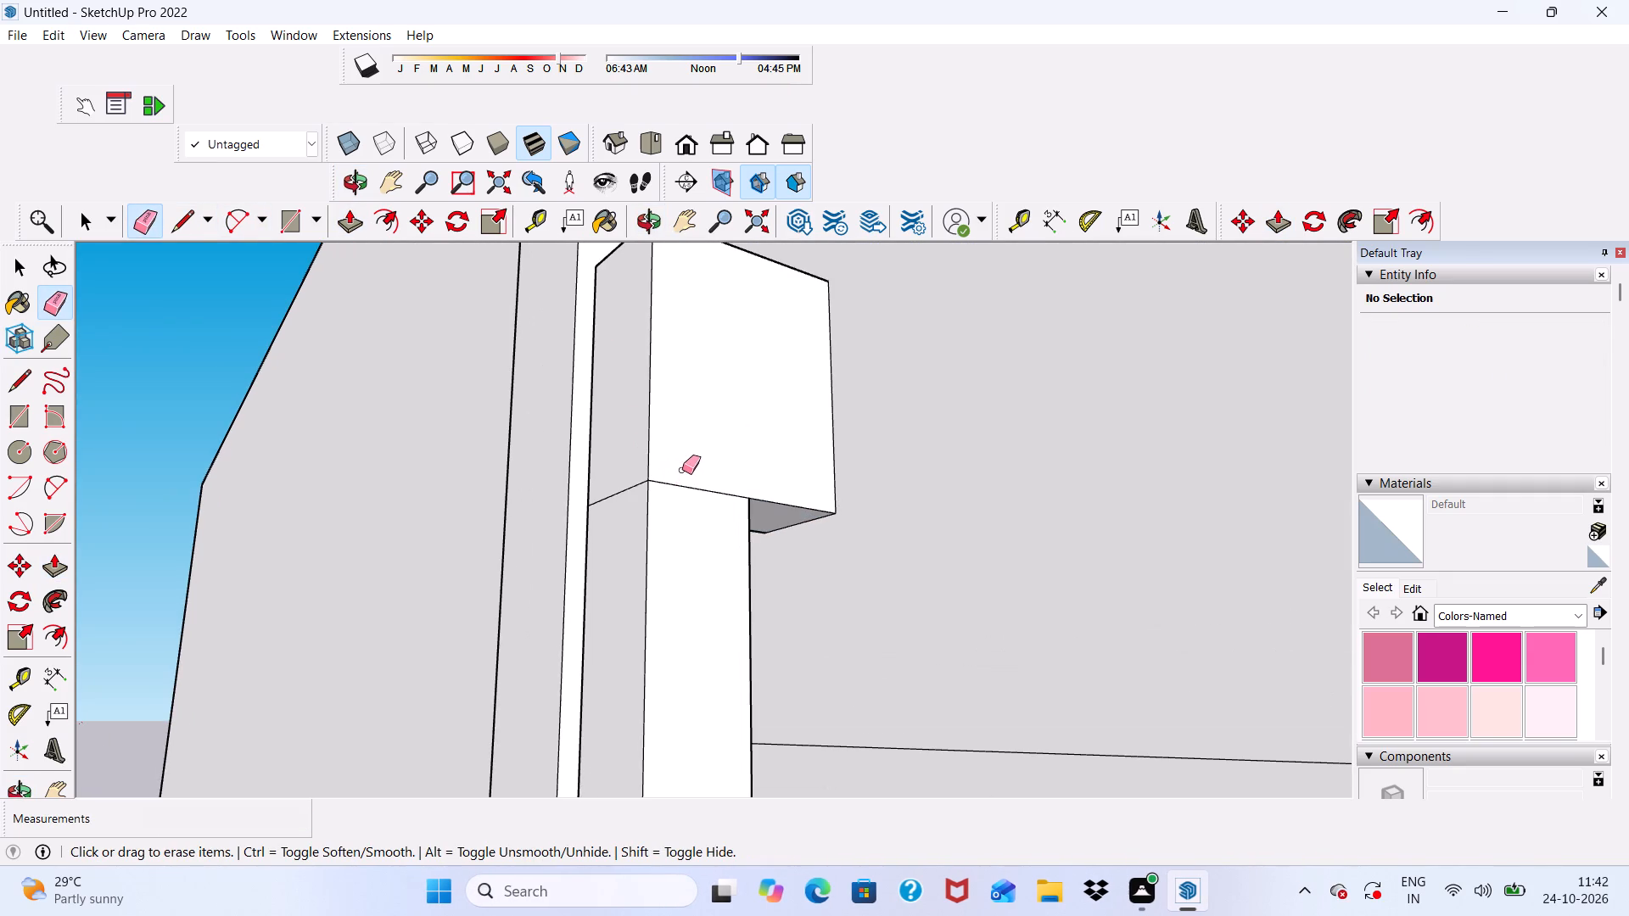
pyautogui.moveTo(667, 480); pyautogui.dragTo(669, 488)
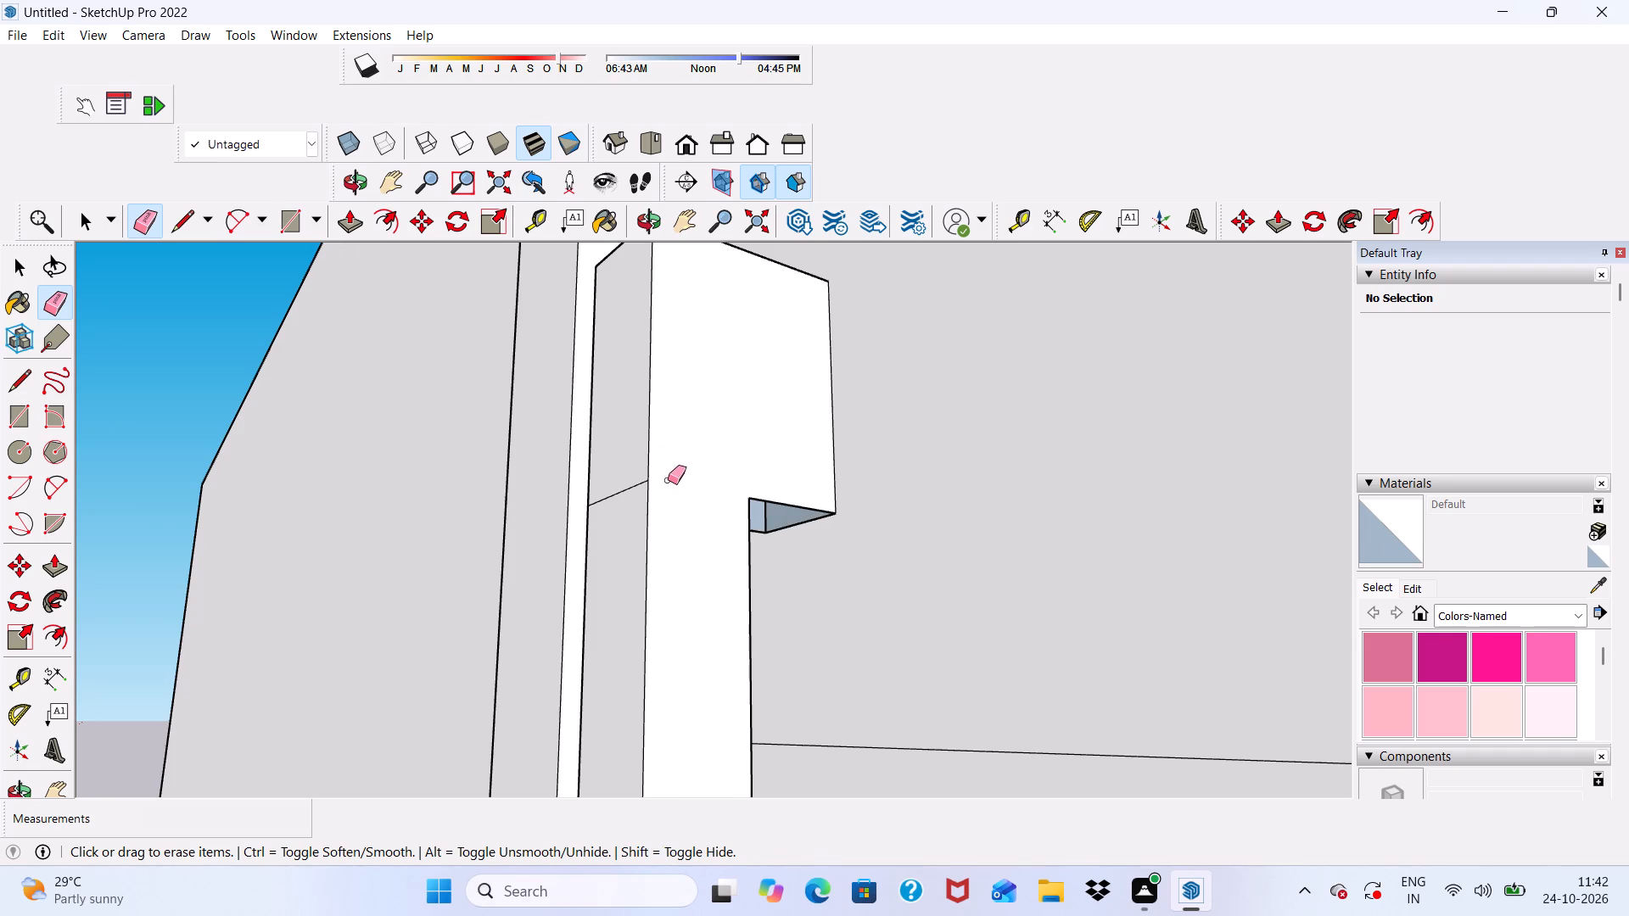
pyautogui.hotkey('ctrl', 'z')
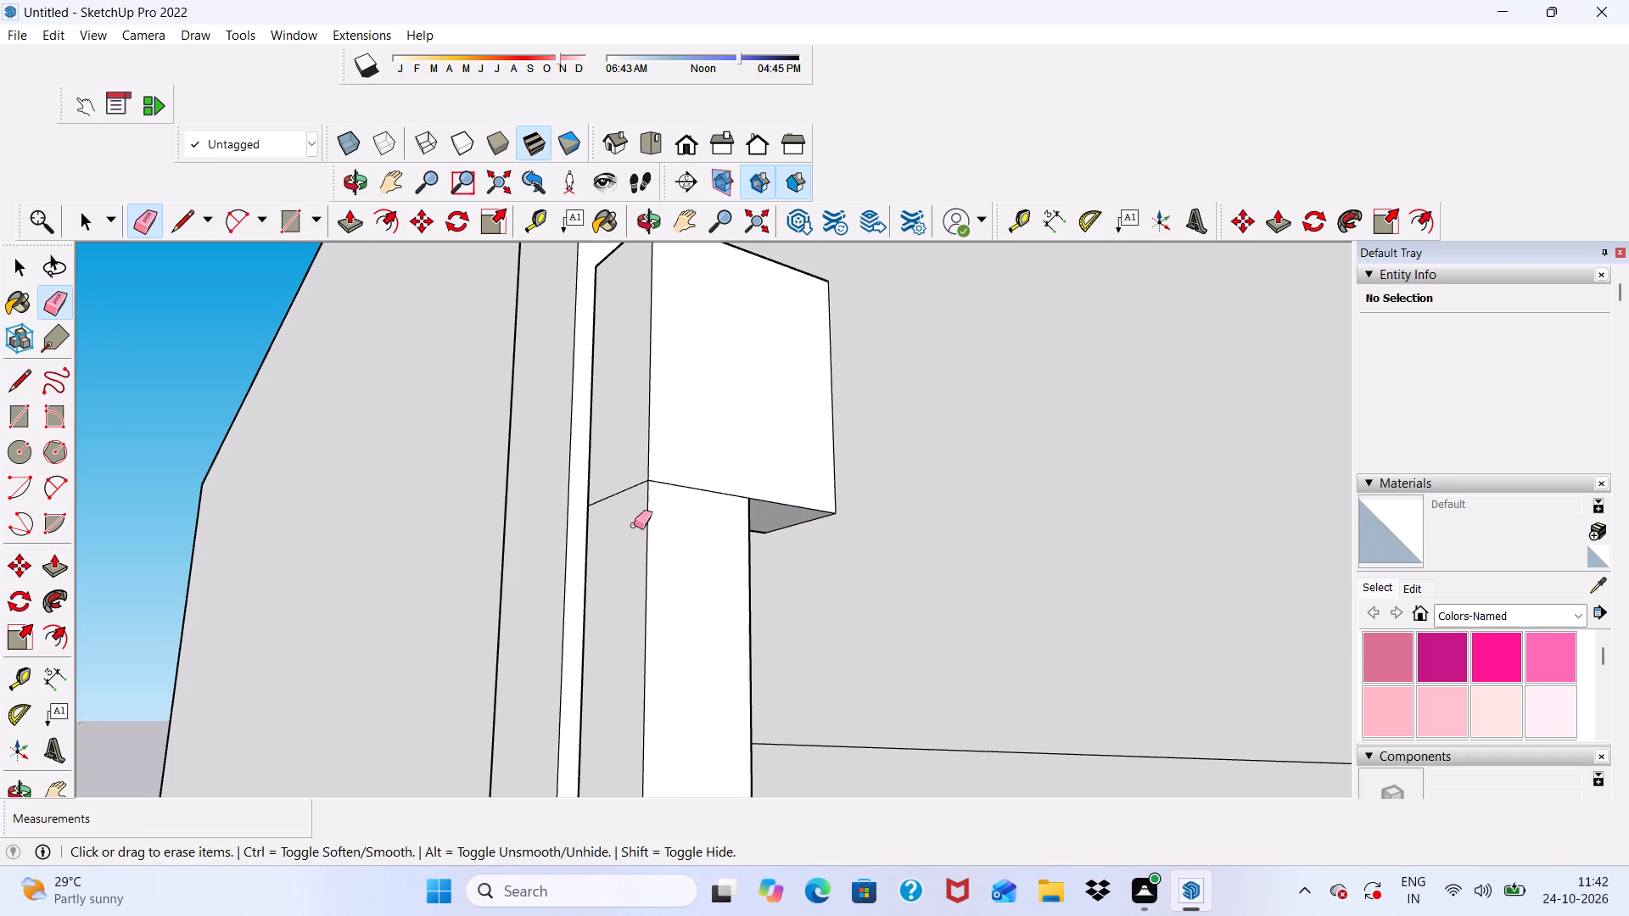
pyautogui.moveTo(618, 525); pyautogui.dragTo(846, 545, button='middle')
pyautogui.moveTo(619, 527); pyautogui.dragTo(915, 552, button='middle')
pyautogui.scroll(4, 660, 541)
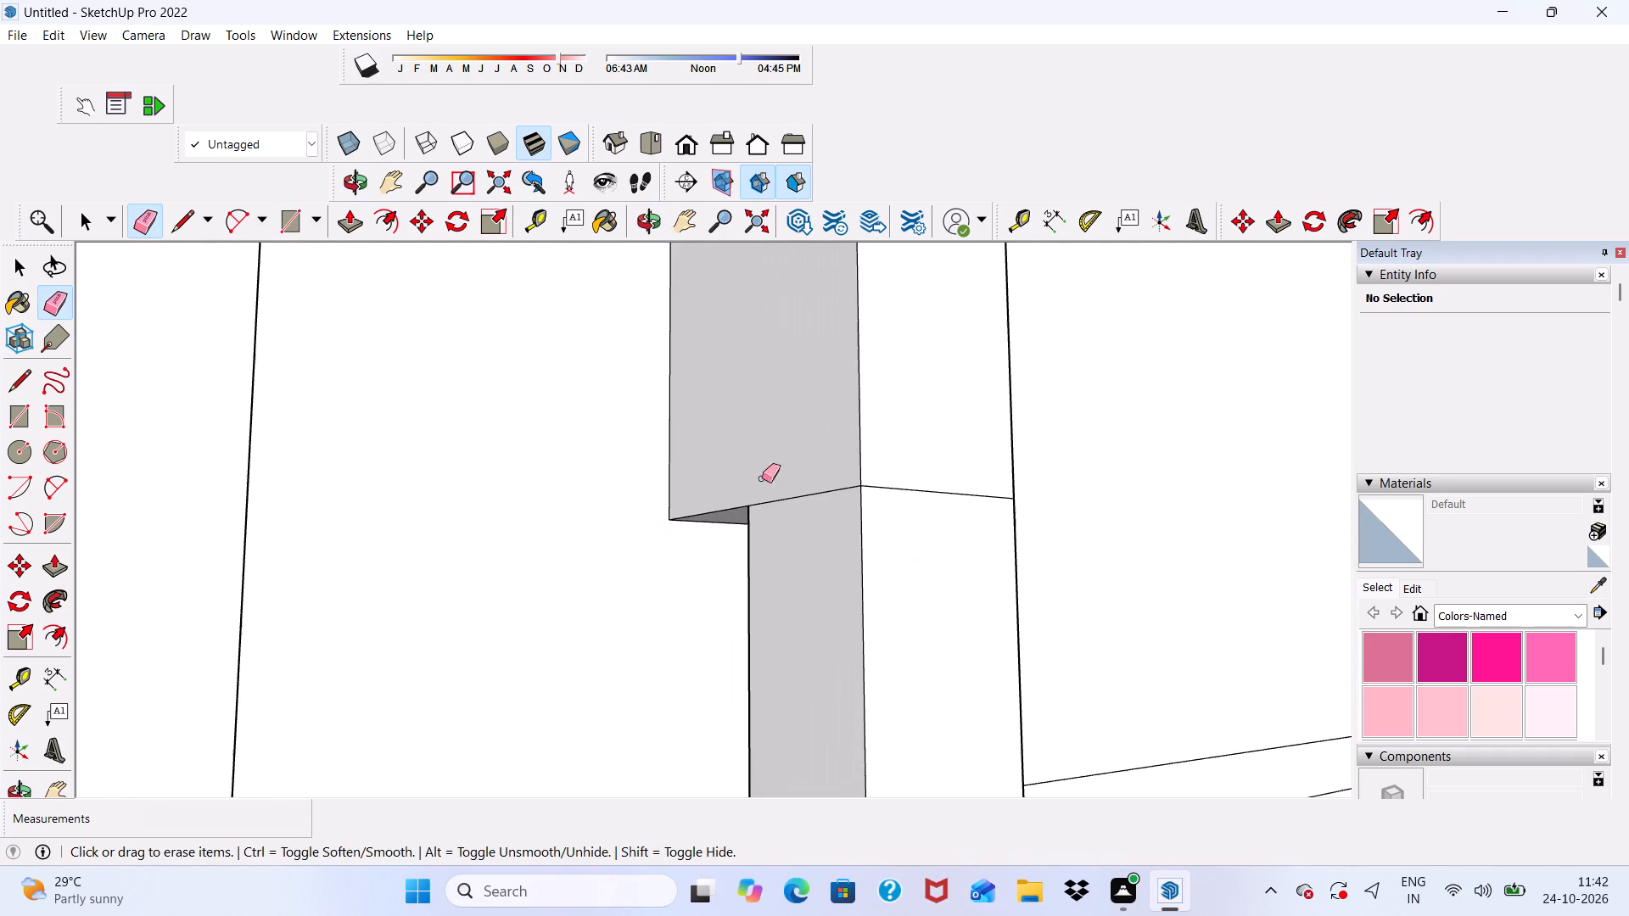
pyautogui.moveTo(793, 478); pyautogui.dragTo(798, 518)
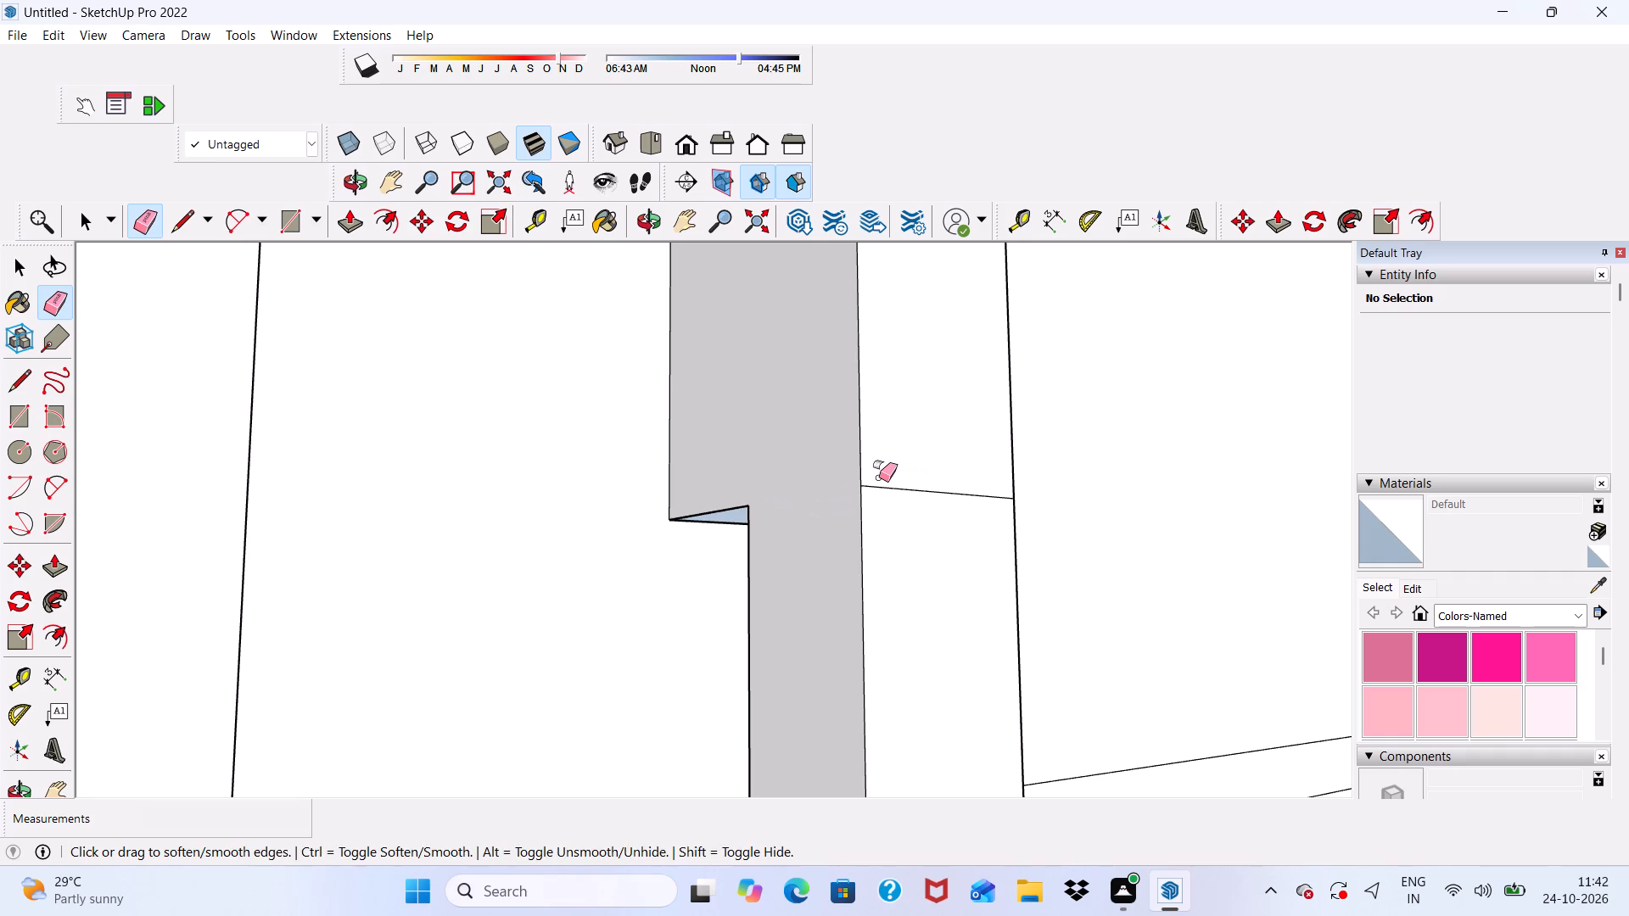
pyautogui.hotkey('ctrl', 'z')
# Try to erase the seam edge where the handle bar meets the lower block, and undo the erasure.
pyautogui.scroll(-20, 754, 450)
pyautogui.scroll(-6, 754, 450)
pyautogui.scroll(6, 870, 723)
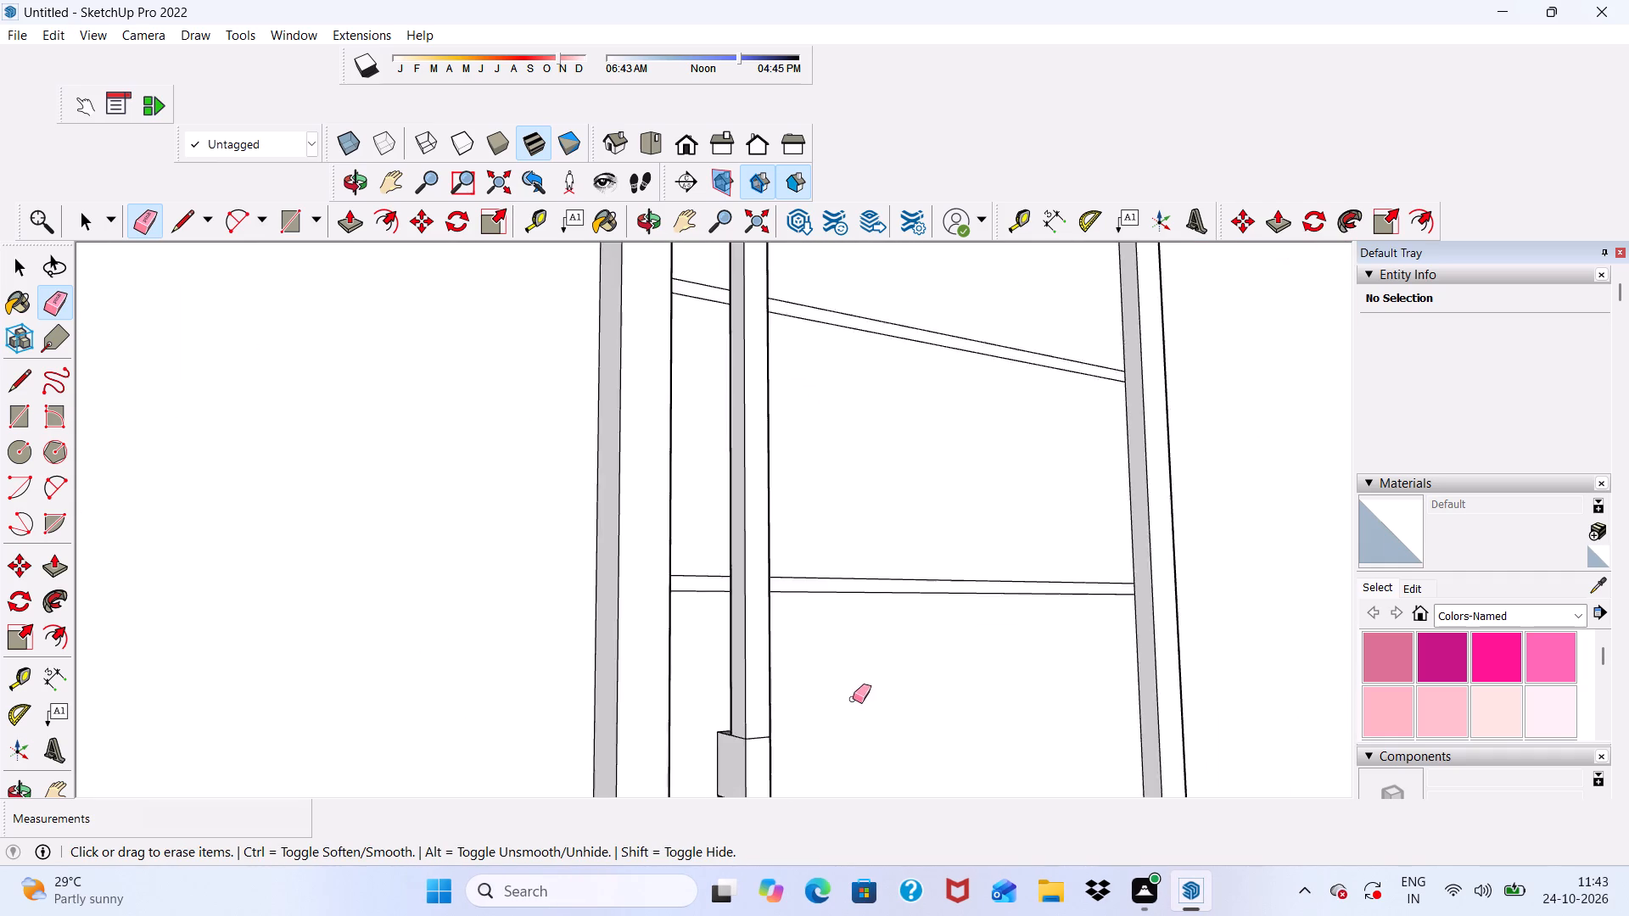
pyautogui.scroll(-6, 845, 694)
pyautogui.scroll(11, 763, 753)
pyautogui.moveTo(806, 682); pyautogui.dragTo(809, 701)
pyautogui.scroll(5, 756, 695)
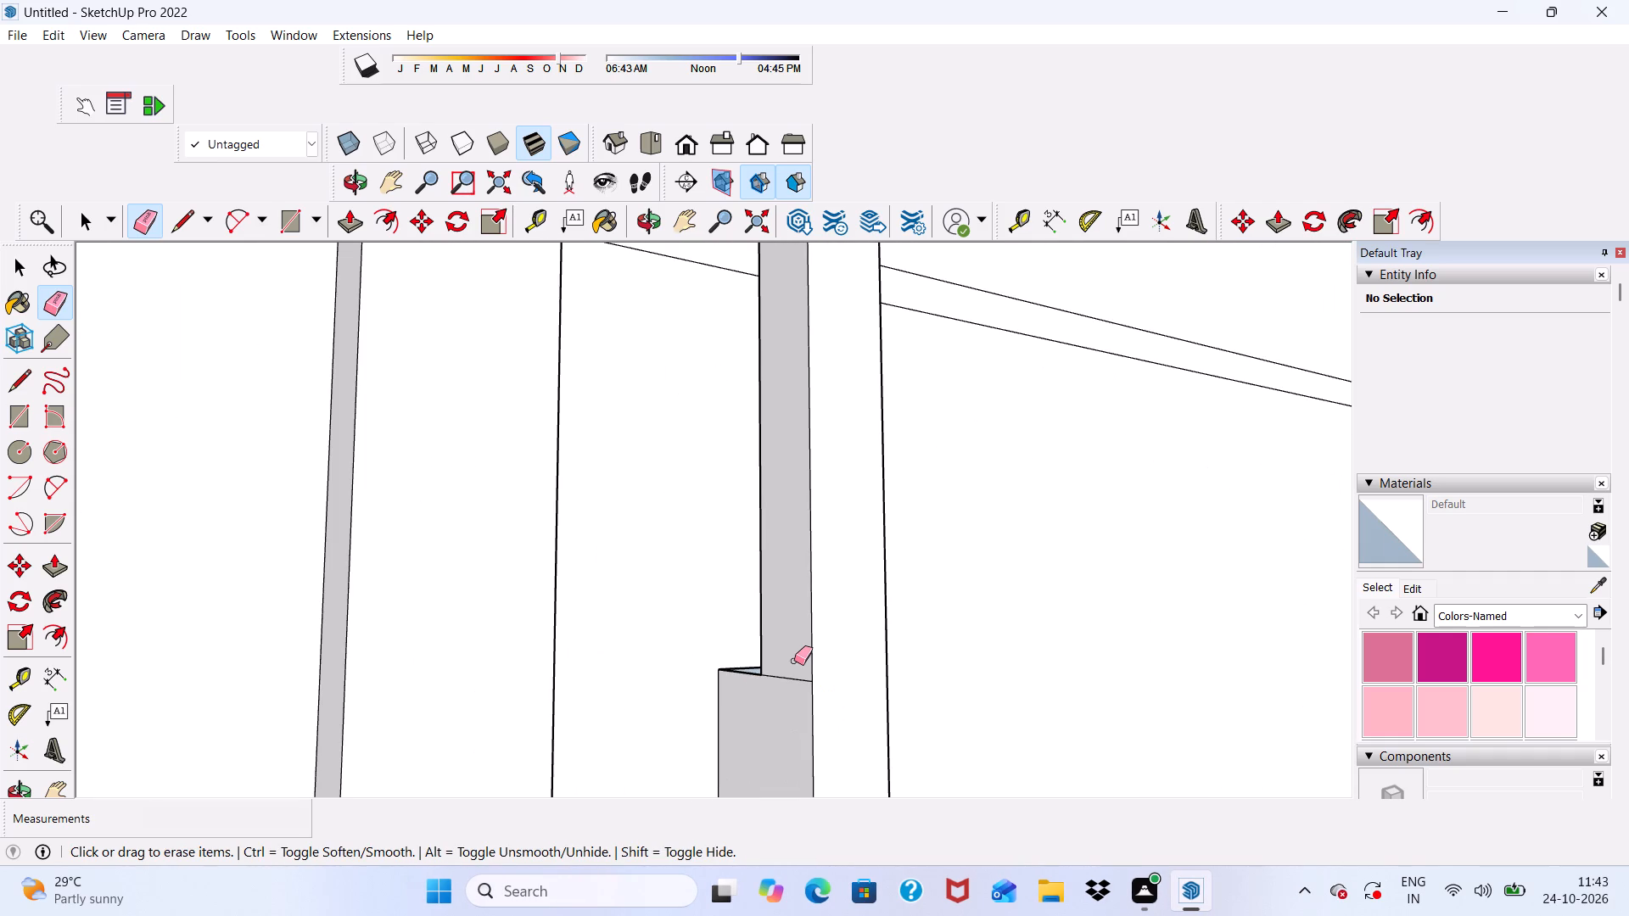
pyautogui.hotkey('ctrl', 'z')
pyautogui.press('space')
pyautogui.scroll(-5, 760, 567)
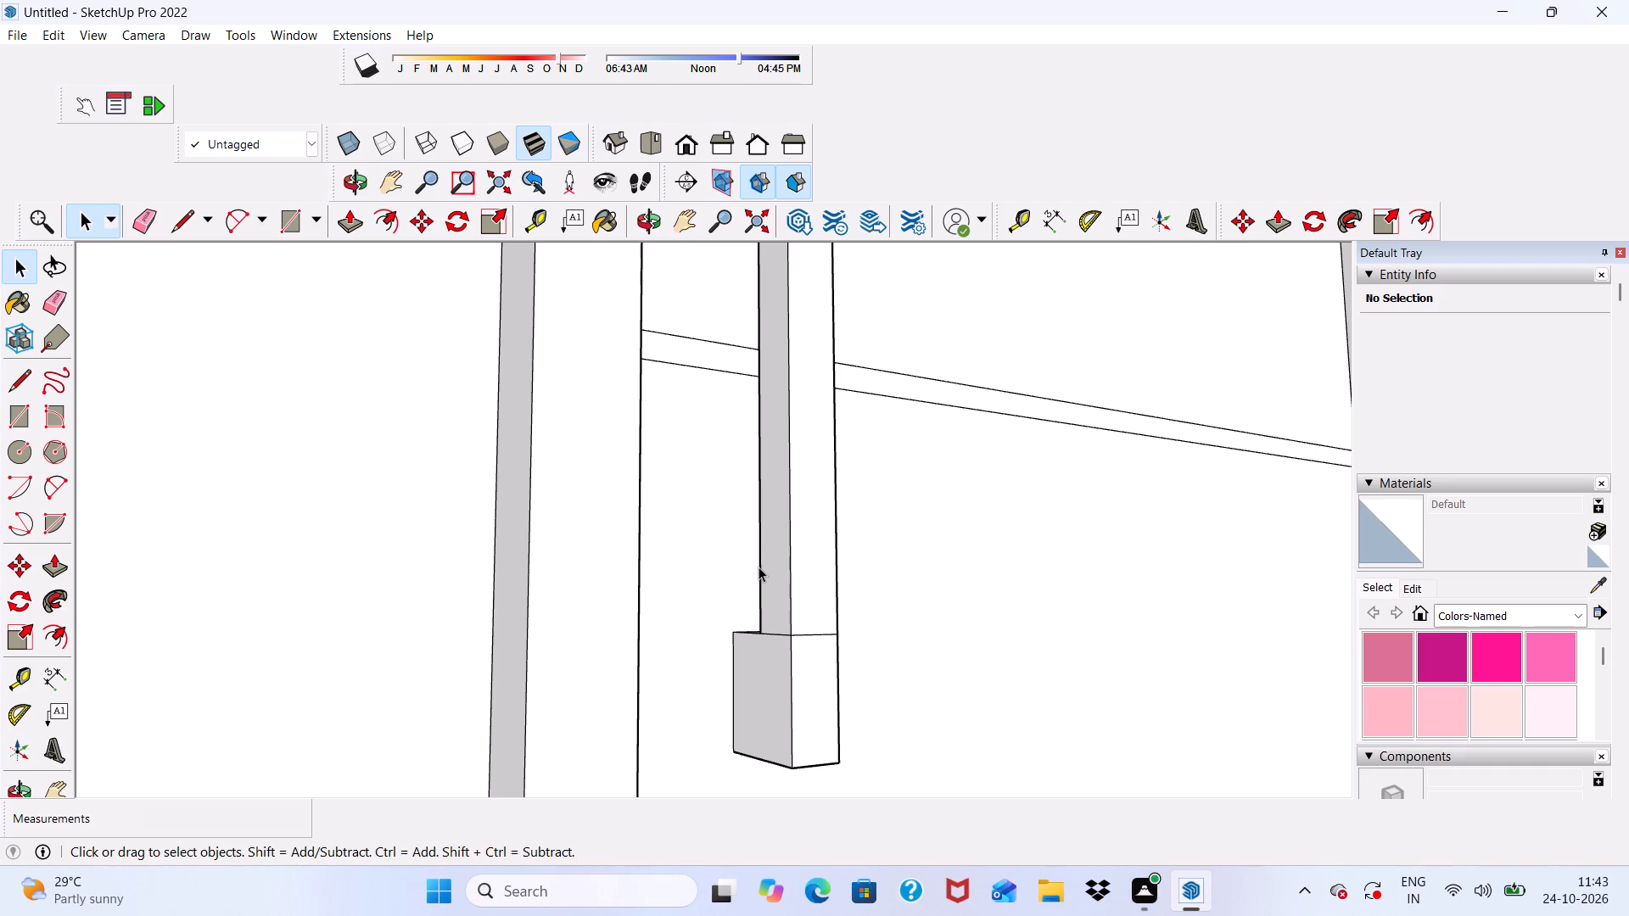
# Examine the door handle, its end blocks and the framed door from several angles.
pyautogui.click(137, 215)
pyautogui.scroll(4, 715, 494)
pyautogui.scroll(-7, 733, 606)
pyautogui.moveTo(801, 706); pyautogui.dragTo(375, 822, button='middle')
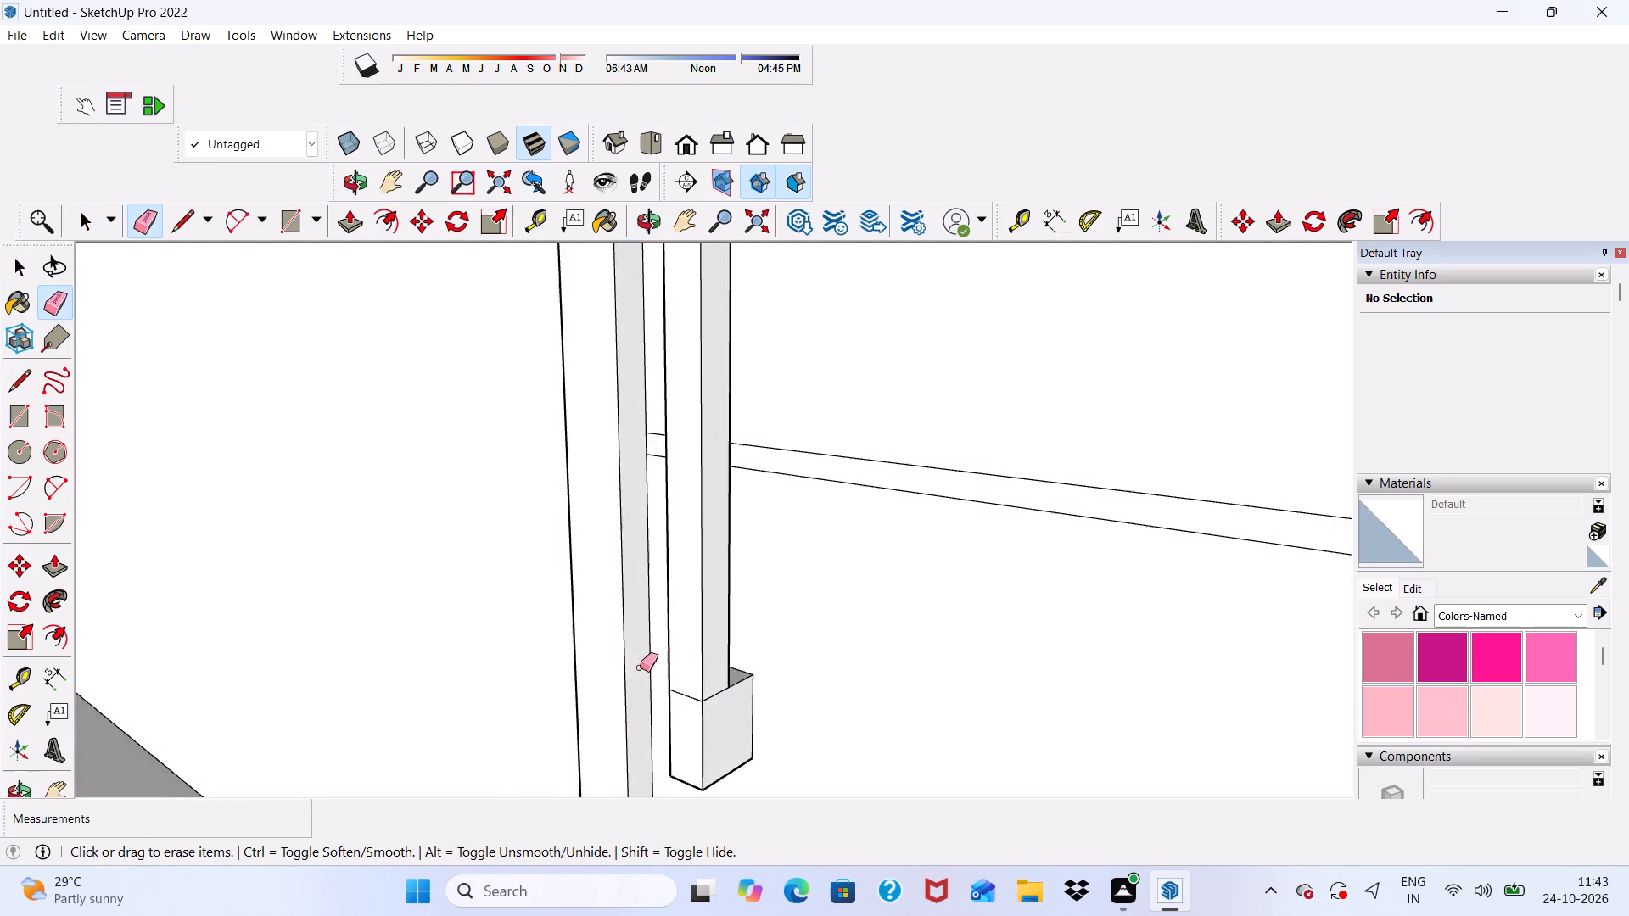
pyautogui.scroll(6, 731, 572)
pyautogui.scroll(-11, 692, 518)
pyautogui.moveTo(660, 457); pyautogui.dragTo(909, 600, button='middle')
pyautogui.scroll(1, 657, 506)
pyautogui.scroll(-3, 595, 313)
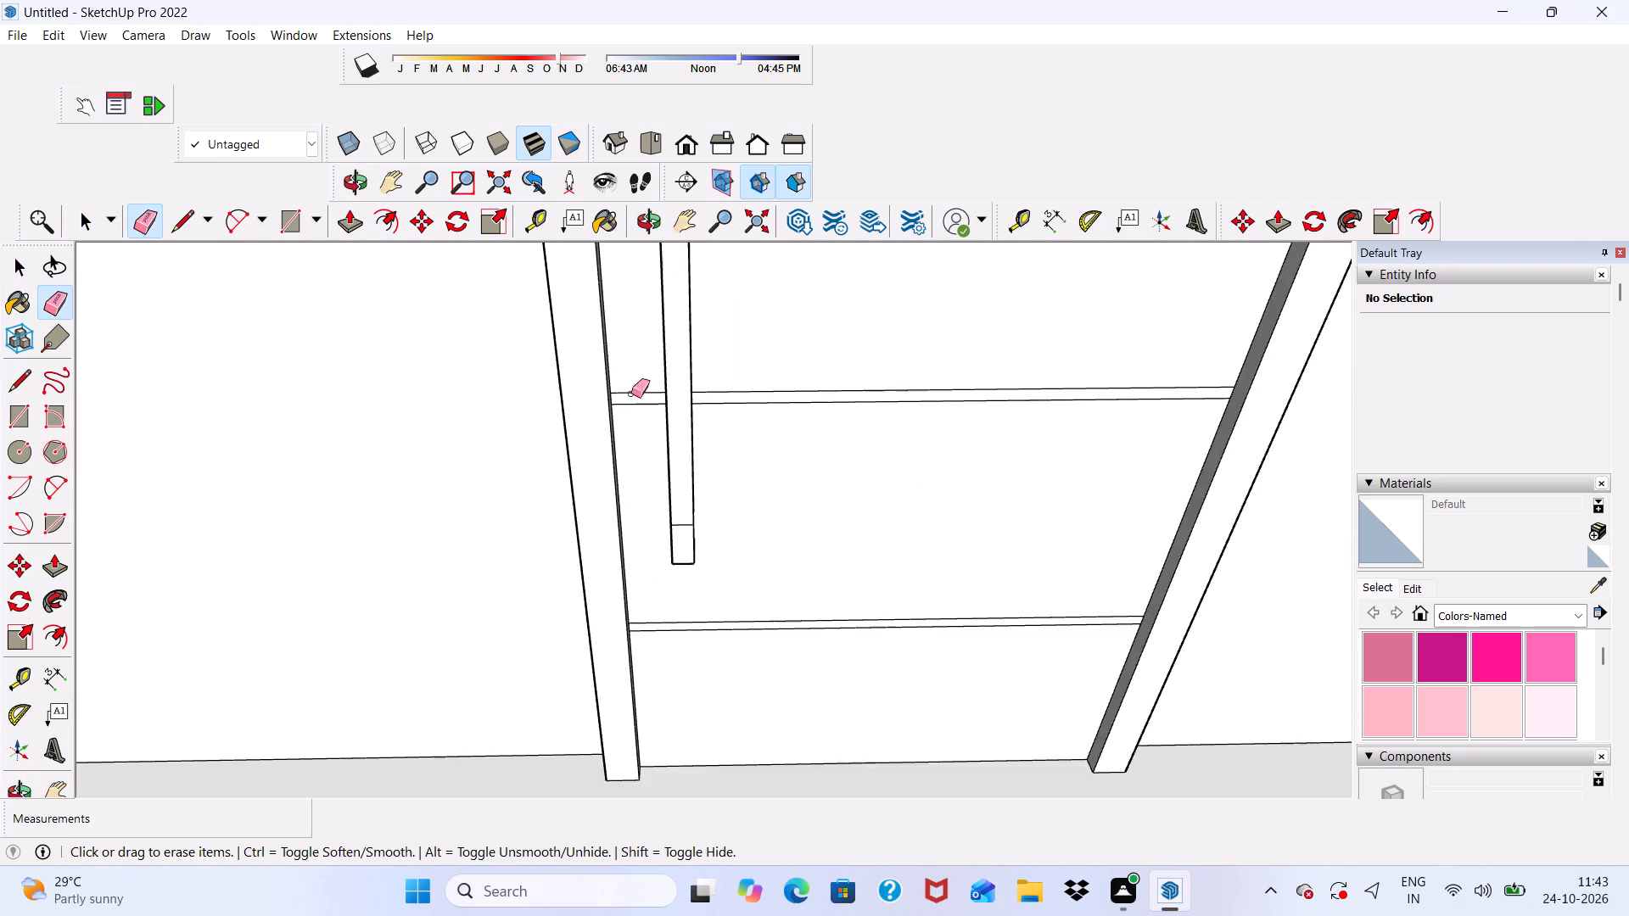
pyautogui.scroll(-14, 631, 394)
pyautogui.moveTo(714, 525); pyautogui.dragTo(710, 345, button='middle')
pyautogui.scroll(4, 714, 362)
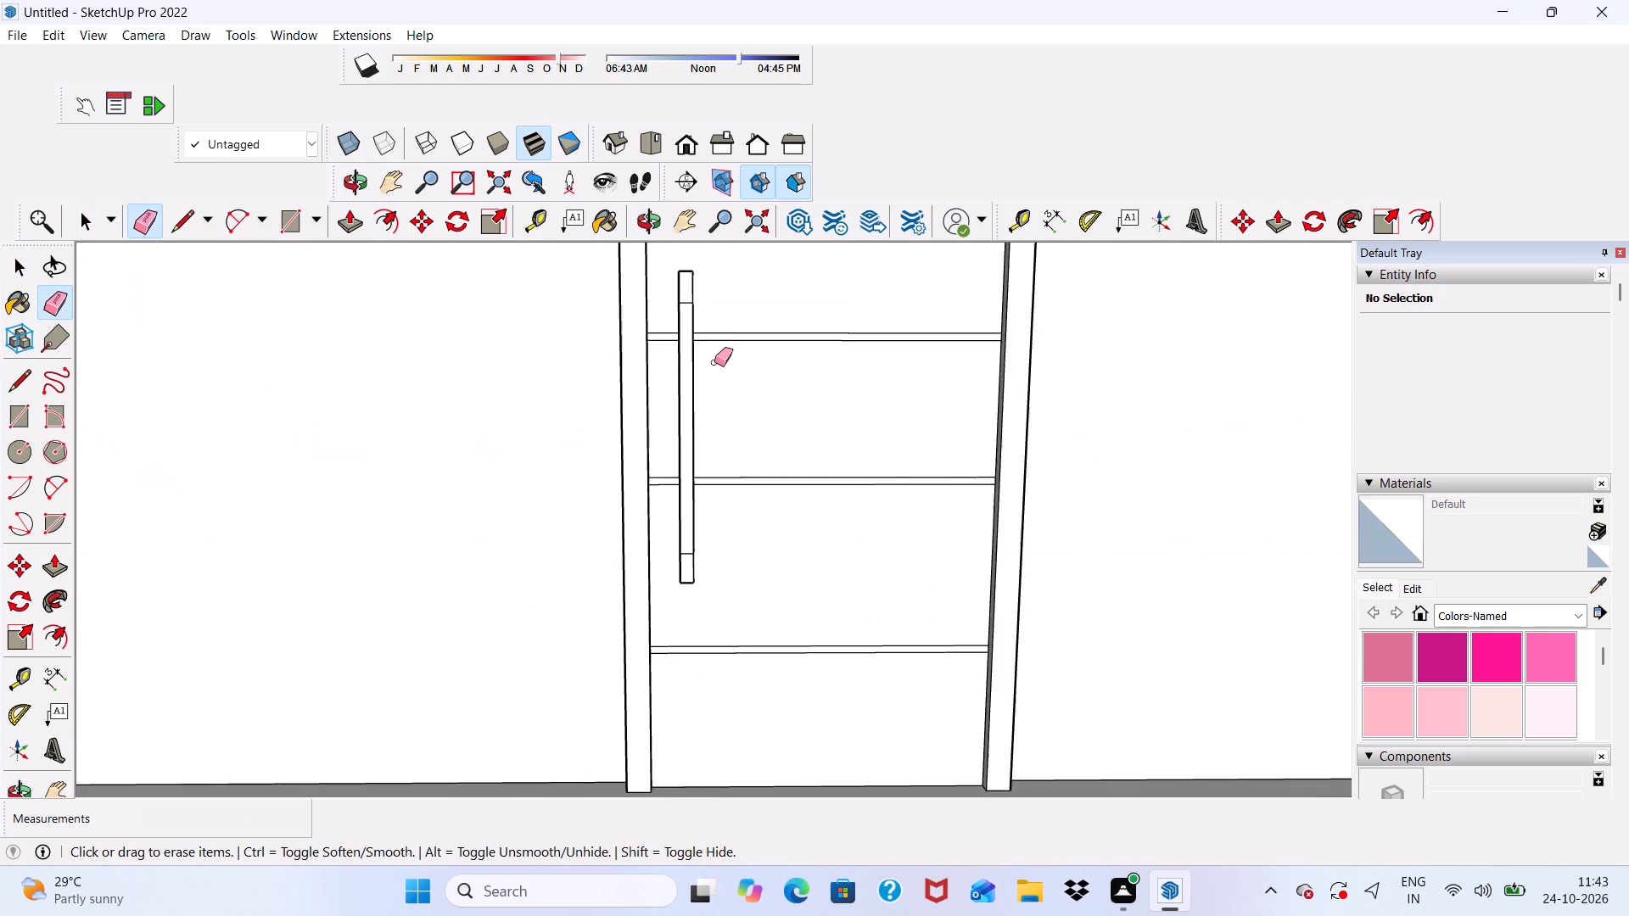
pyautogui.scroll(7, 714, 362)
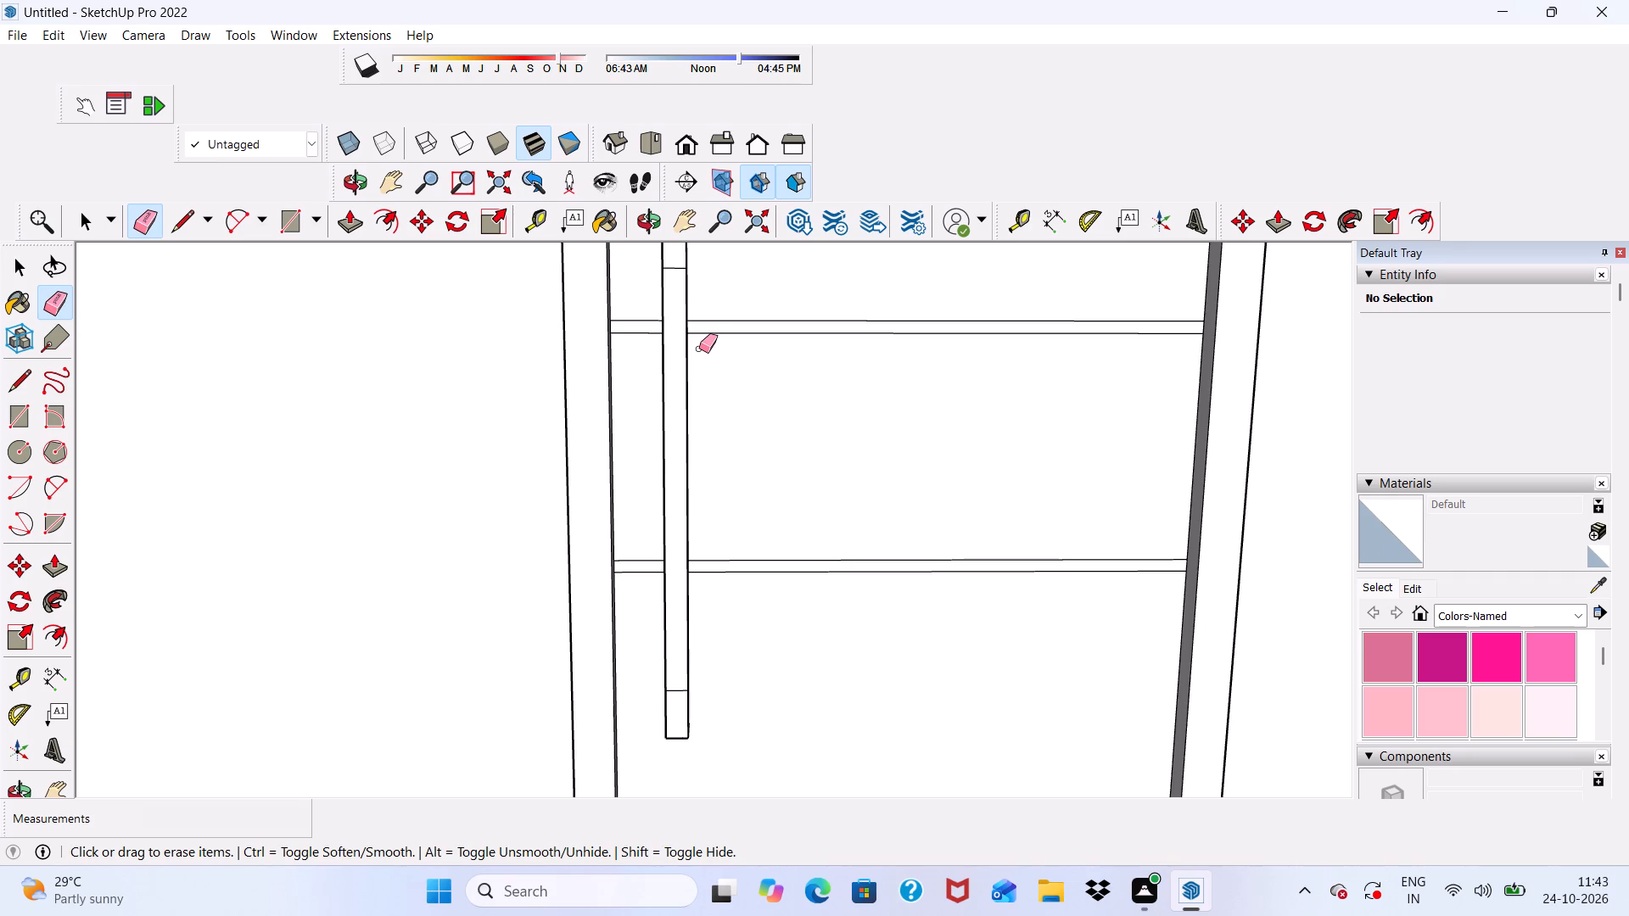
pyautogui.press('space')
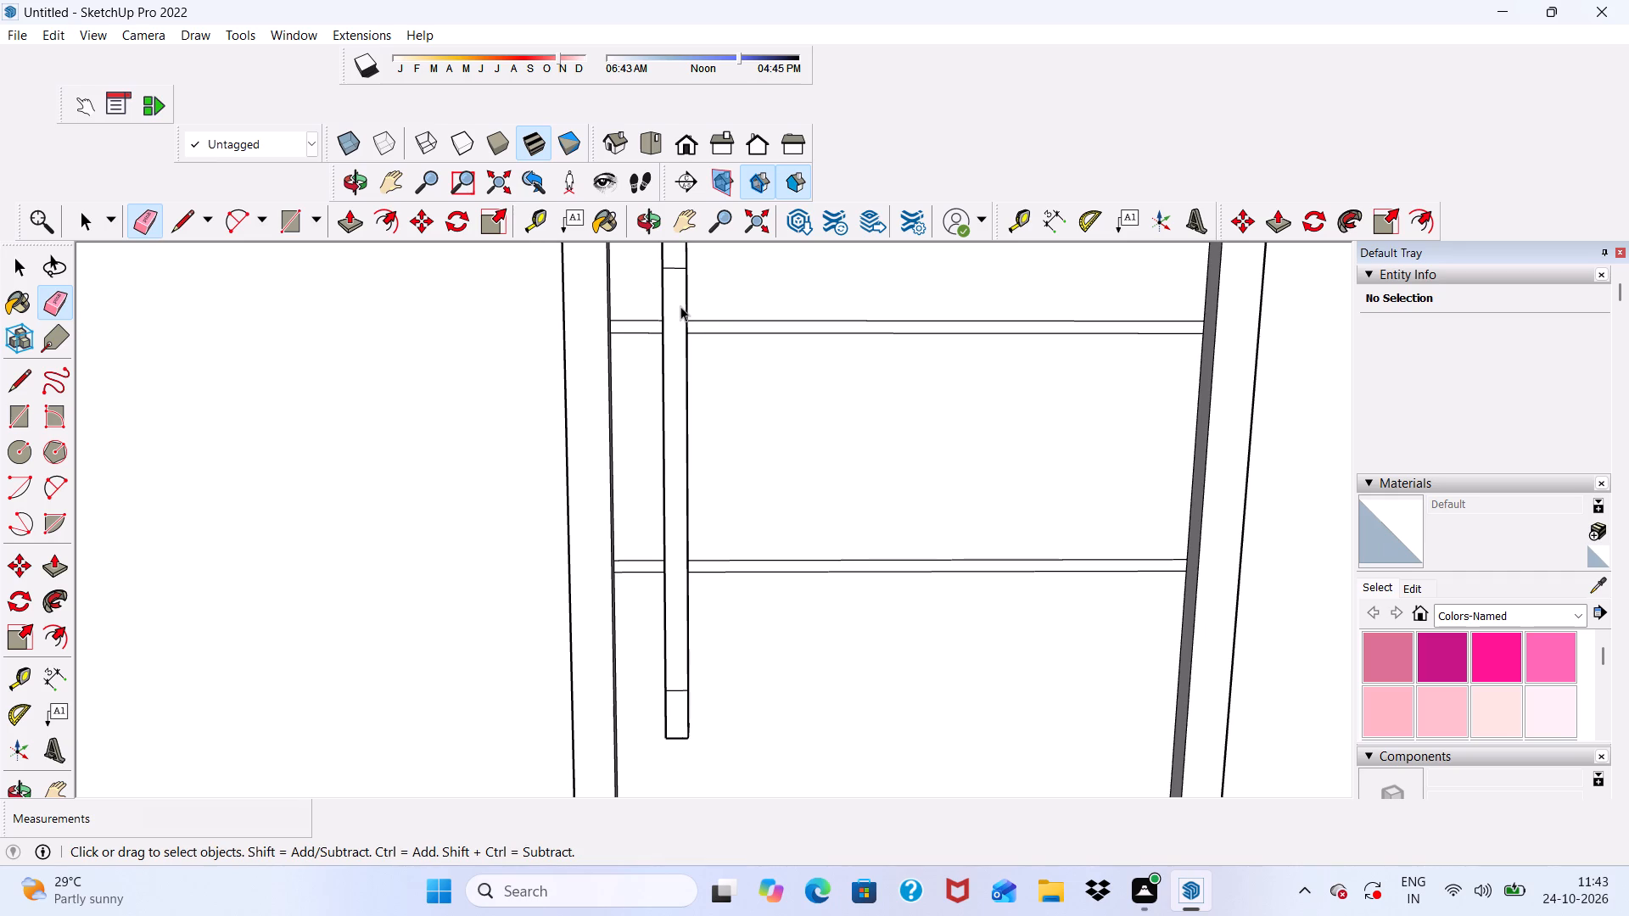
pyautogui.scroll(-12, 628, 284)
pyautogui.moveTo(794, 327); pyautogui.dragTo(710, 397, button='middle')
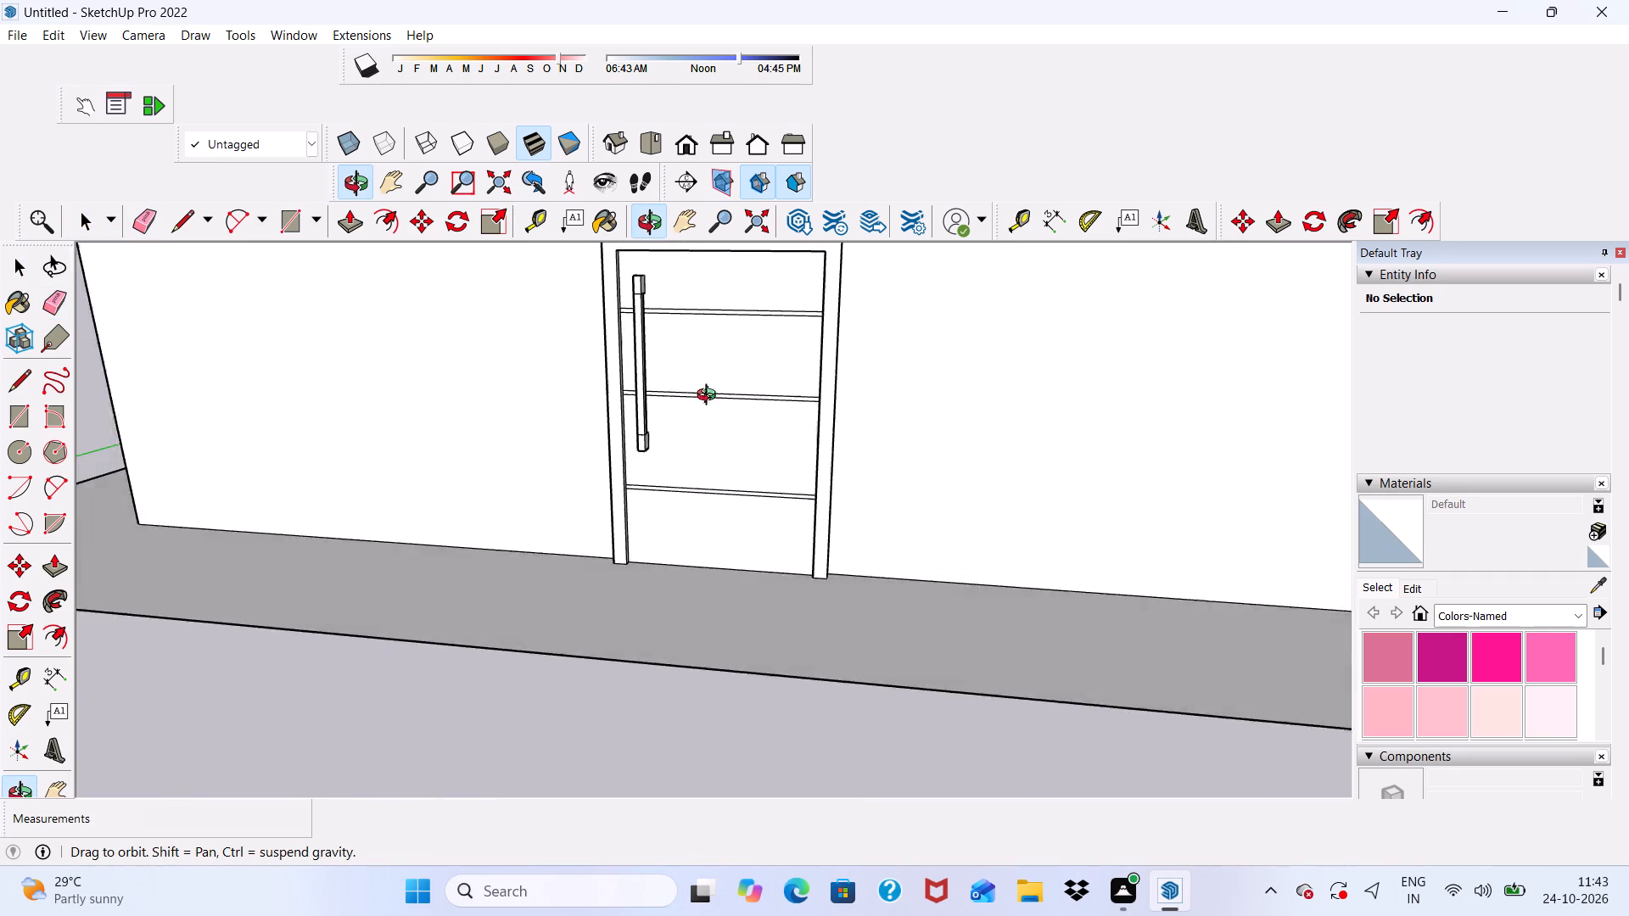
pyautogui.moveTo(710, 397); pyautogui.dragTo(775, 393, button='middle')
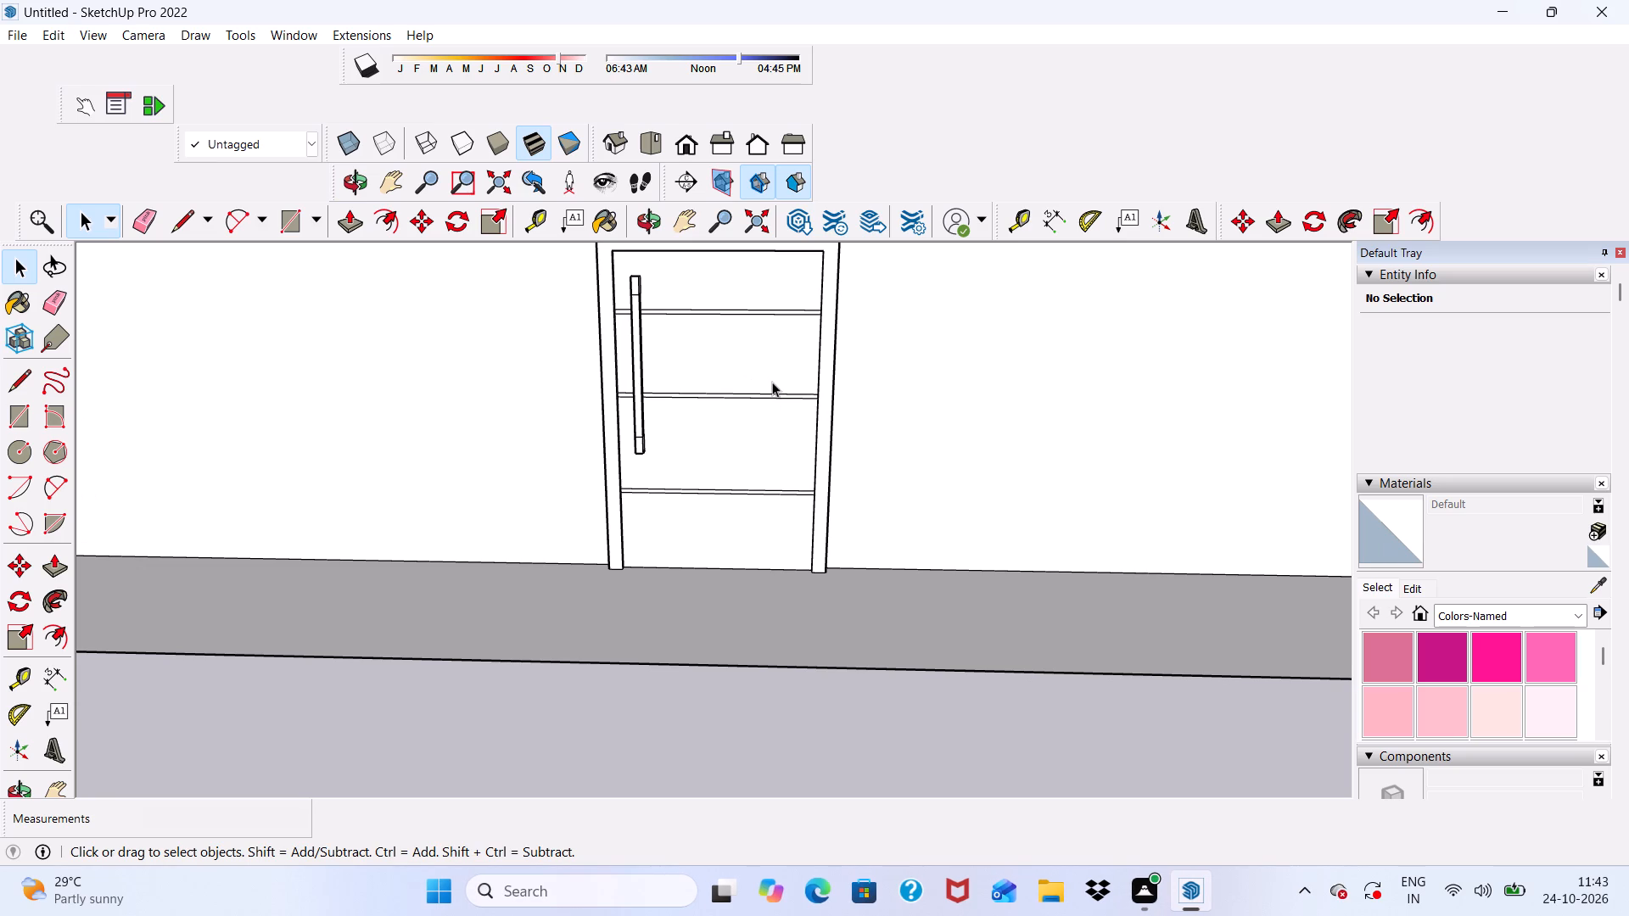
pyautogui.scroll(-2, 686, 407)
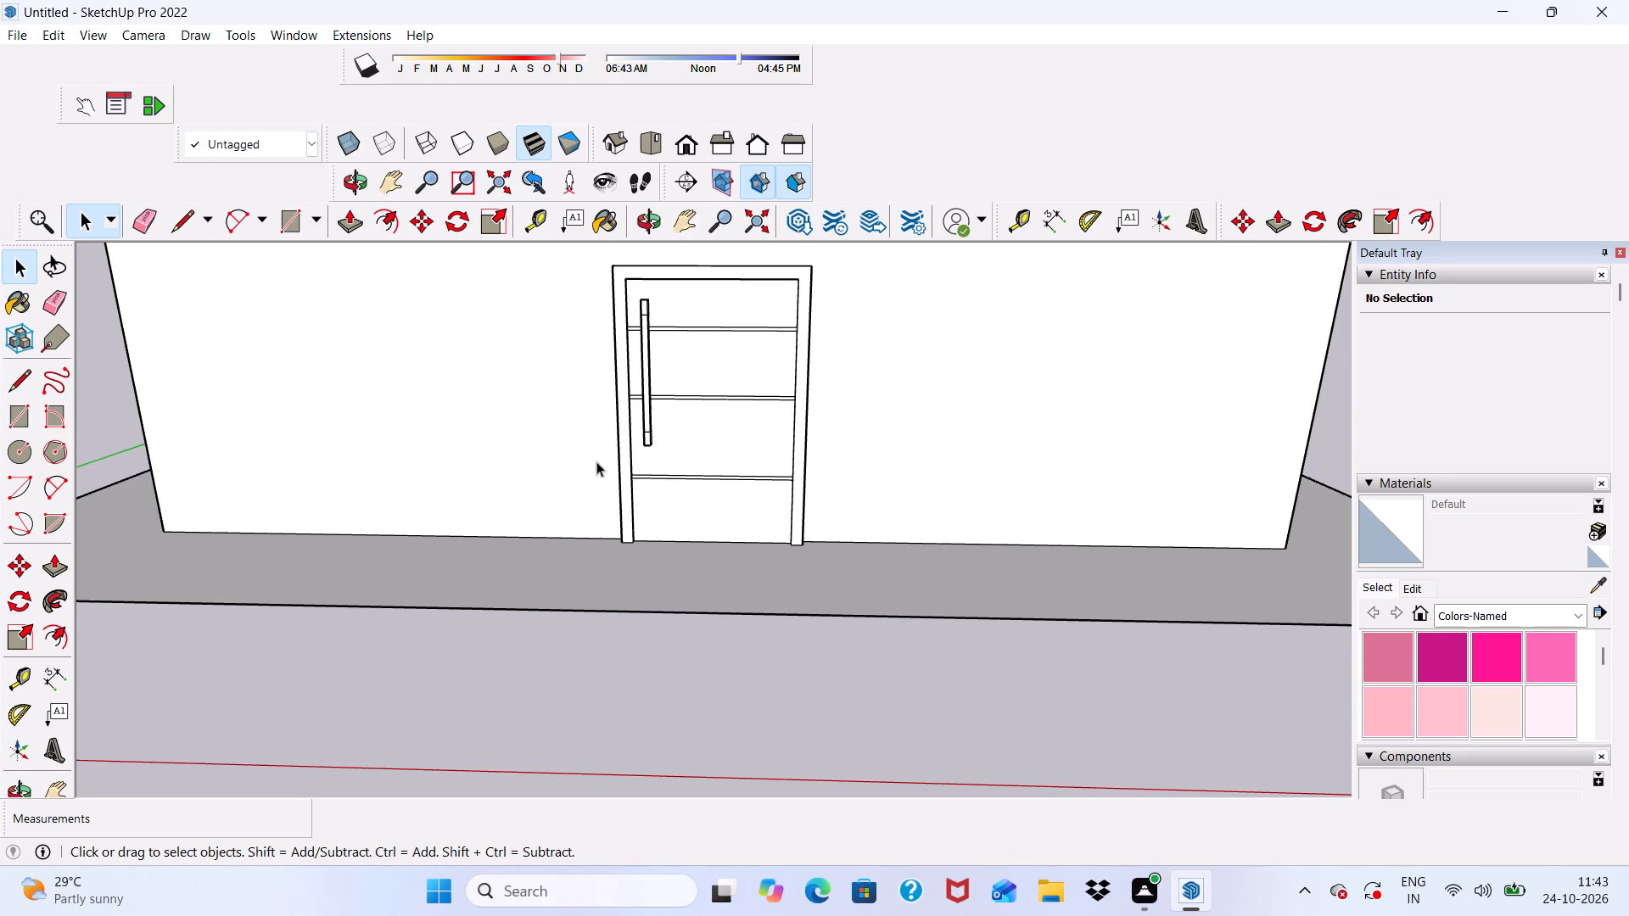
pyautogui.scroll(-5, 593, 485)
pyautogui.scroll(12, 557, 335)
pyautogui.moveTo(770, 454); pyautogui.dragTo(897, 495, button='middle')
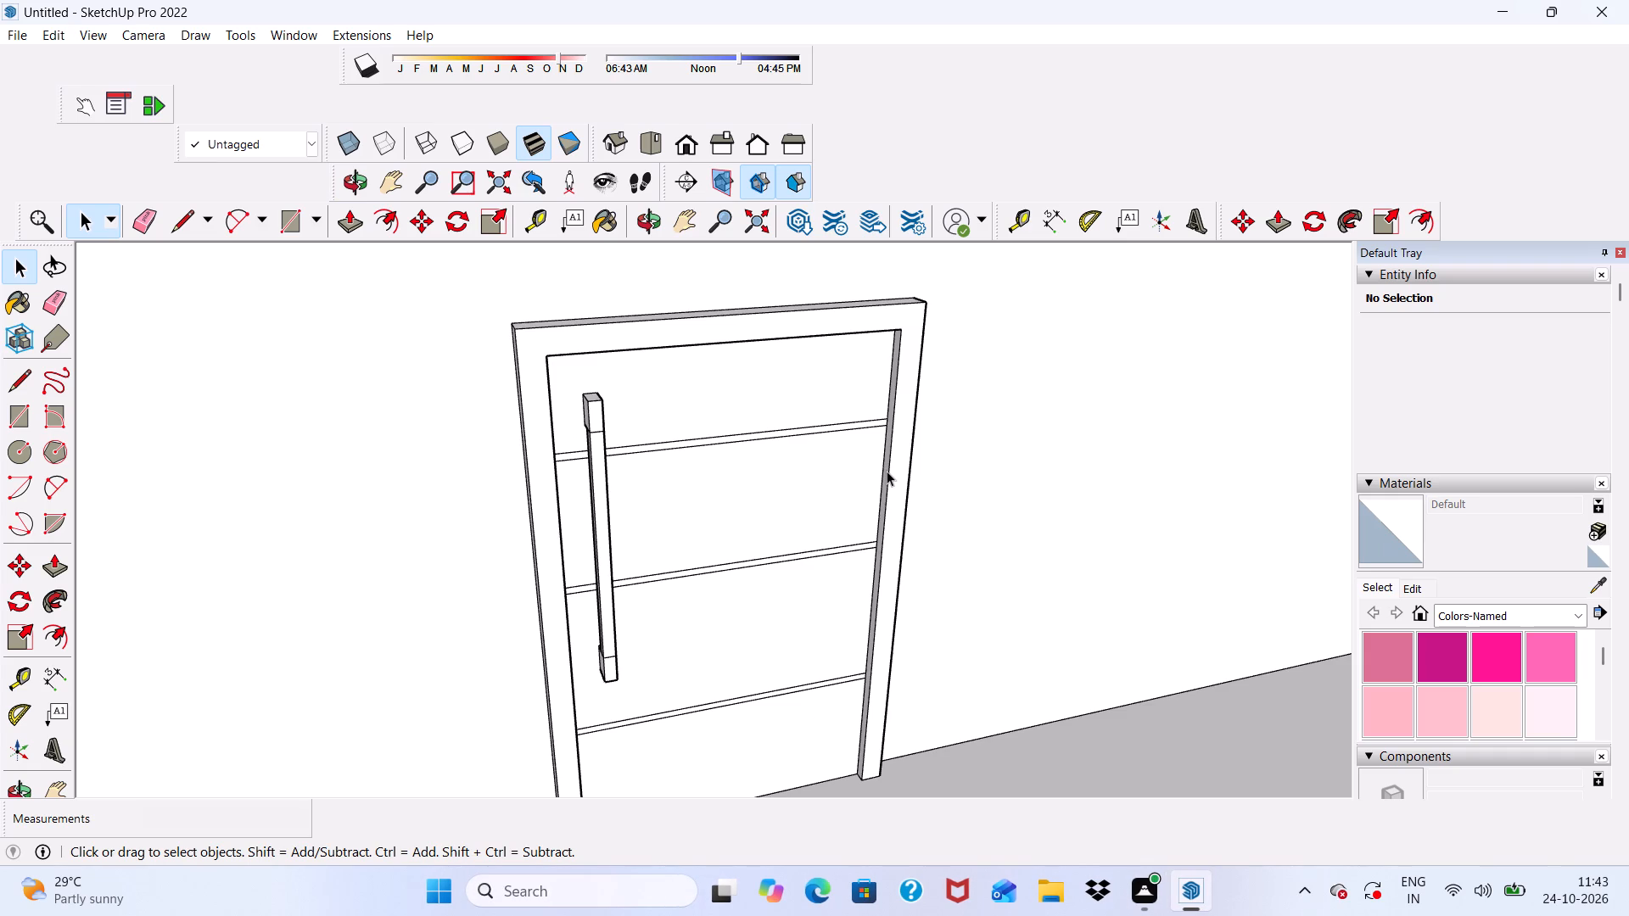
pyautogui.scroll(1, 839, 348)
pyautogui.scroll(-5, 812, 407)
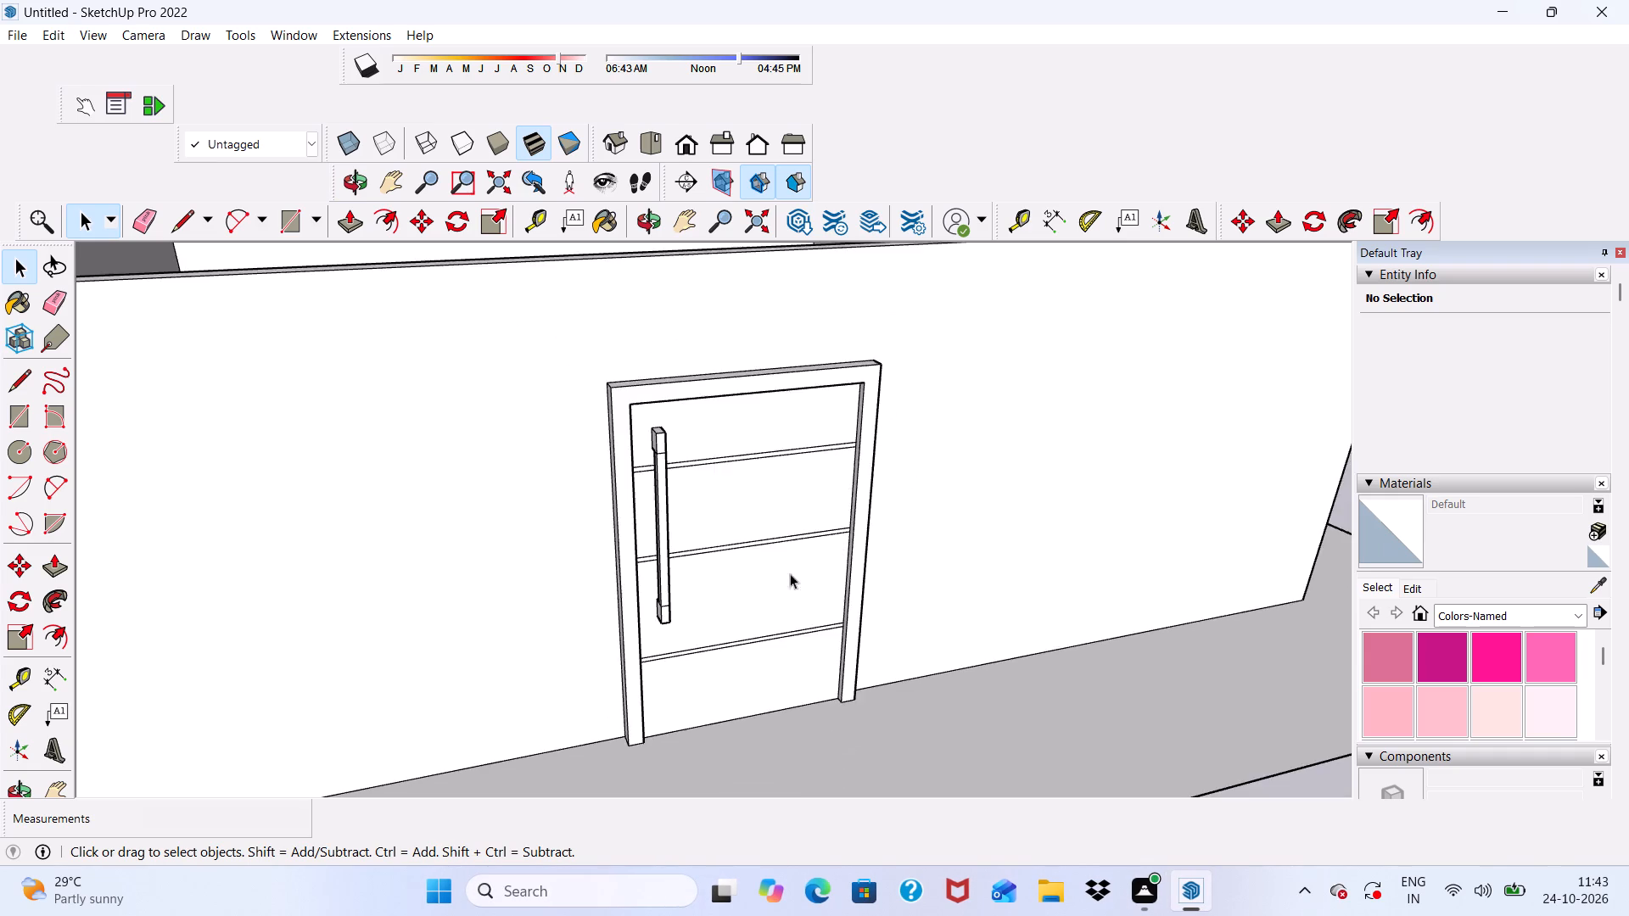
pyautogui.moveTo(790, 573); pyautogui.dragTo(415, 463, button='middle')
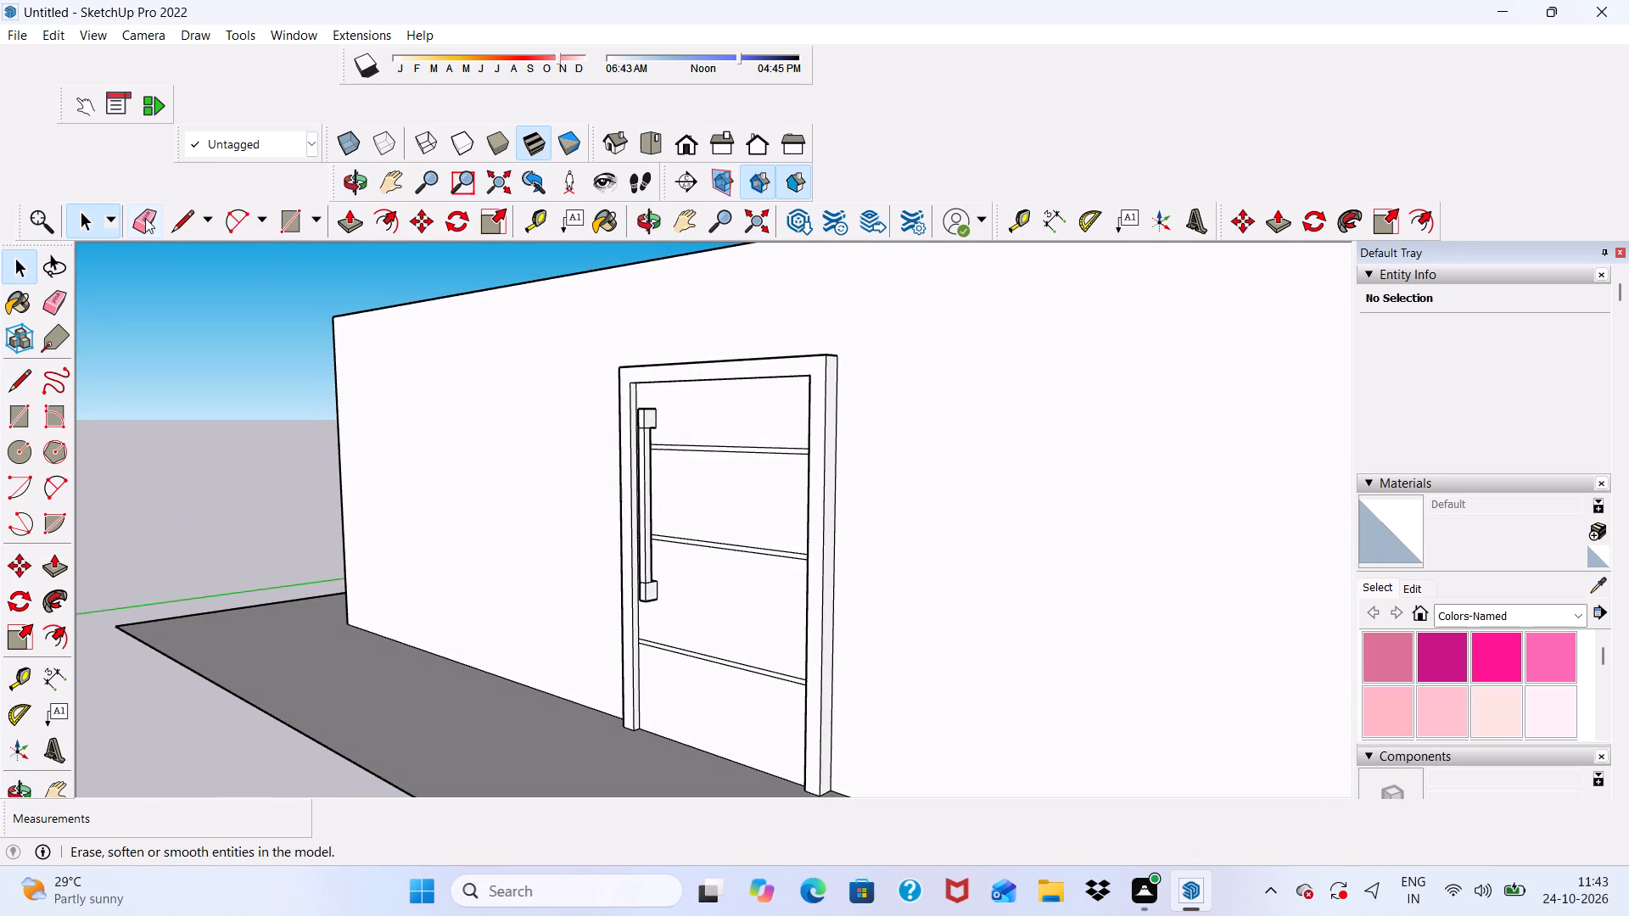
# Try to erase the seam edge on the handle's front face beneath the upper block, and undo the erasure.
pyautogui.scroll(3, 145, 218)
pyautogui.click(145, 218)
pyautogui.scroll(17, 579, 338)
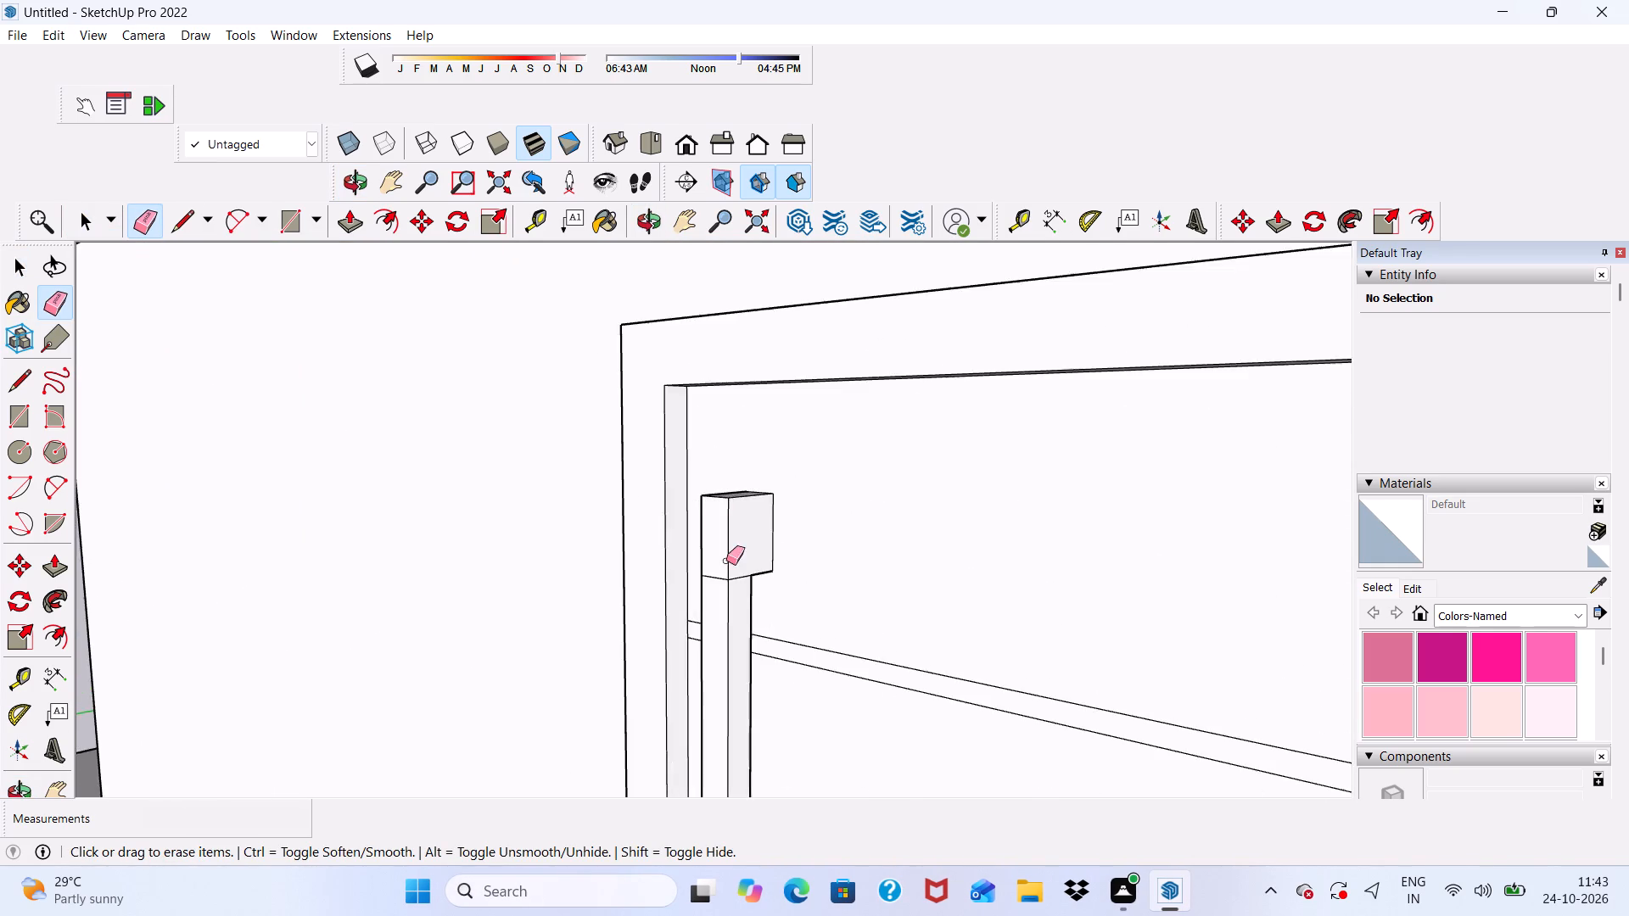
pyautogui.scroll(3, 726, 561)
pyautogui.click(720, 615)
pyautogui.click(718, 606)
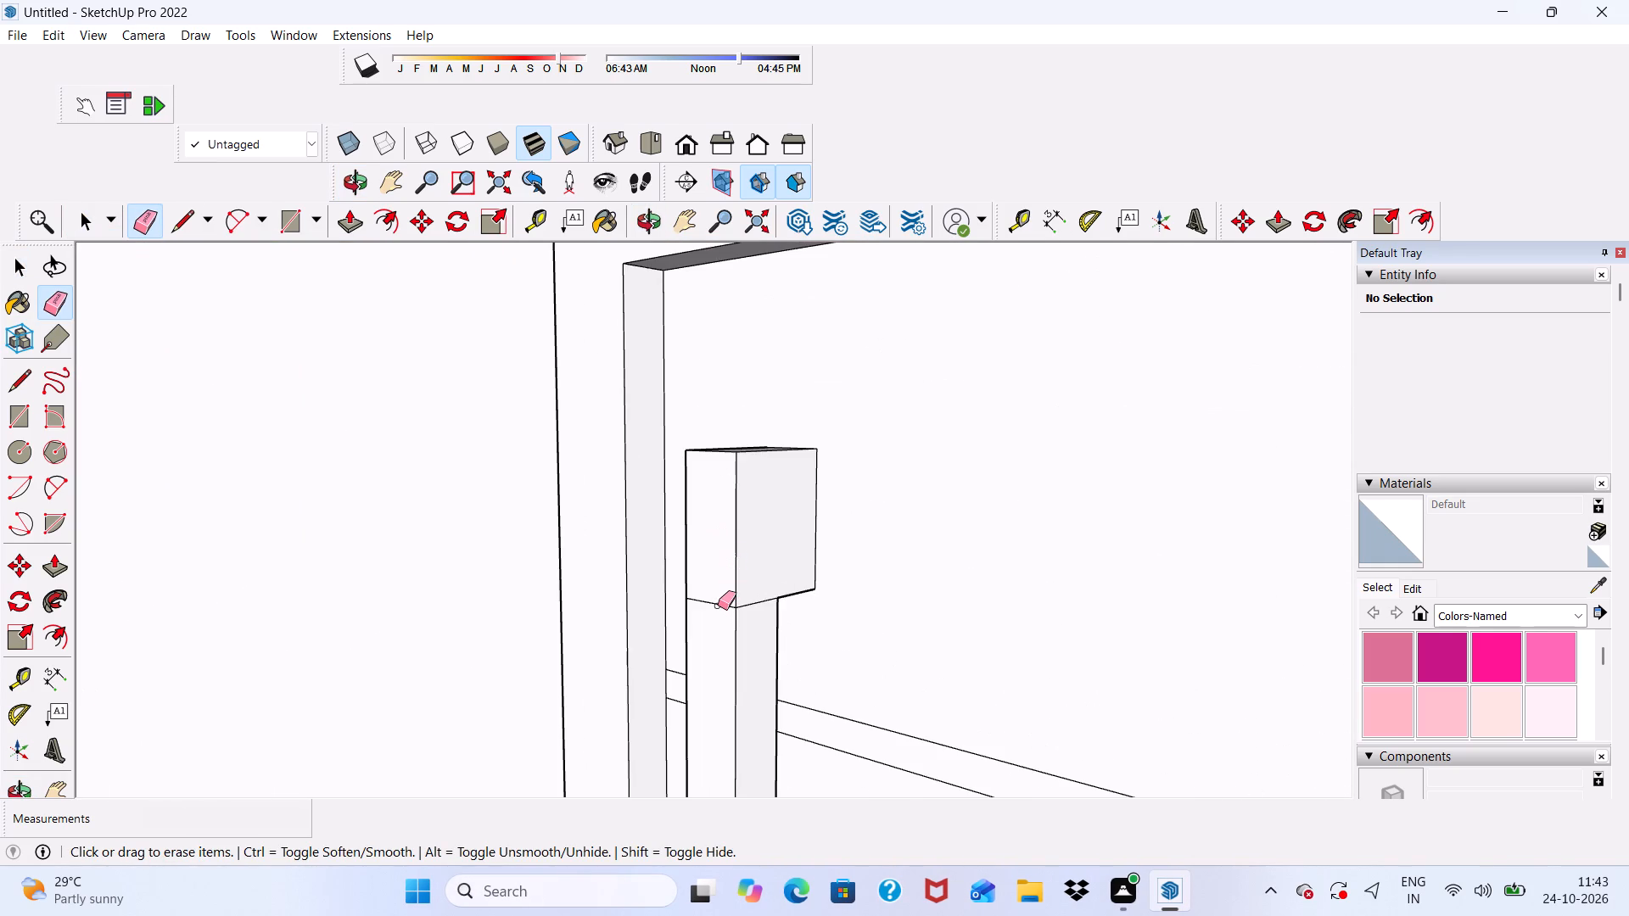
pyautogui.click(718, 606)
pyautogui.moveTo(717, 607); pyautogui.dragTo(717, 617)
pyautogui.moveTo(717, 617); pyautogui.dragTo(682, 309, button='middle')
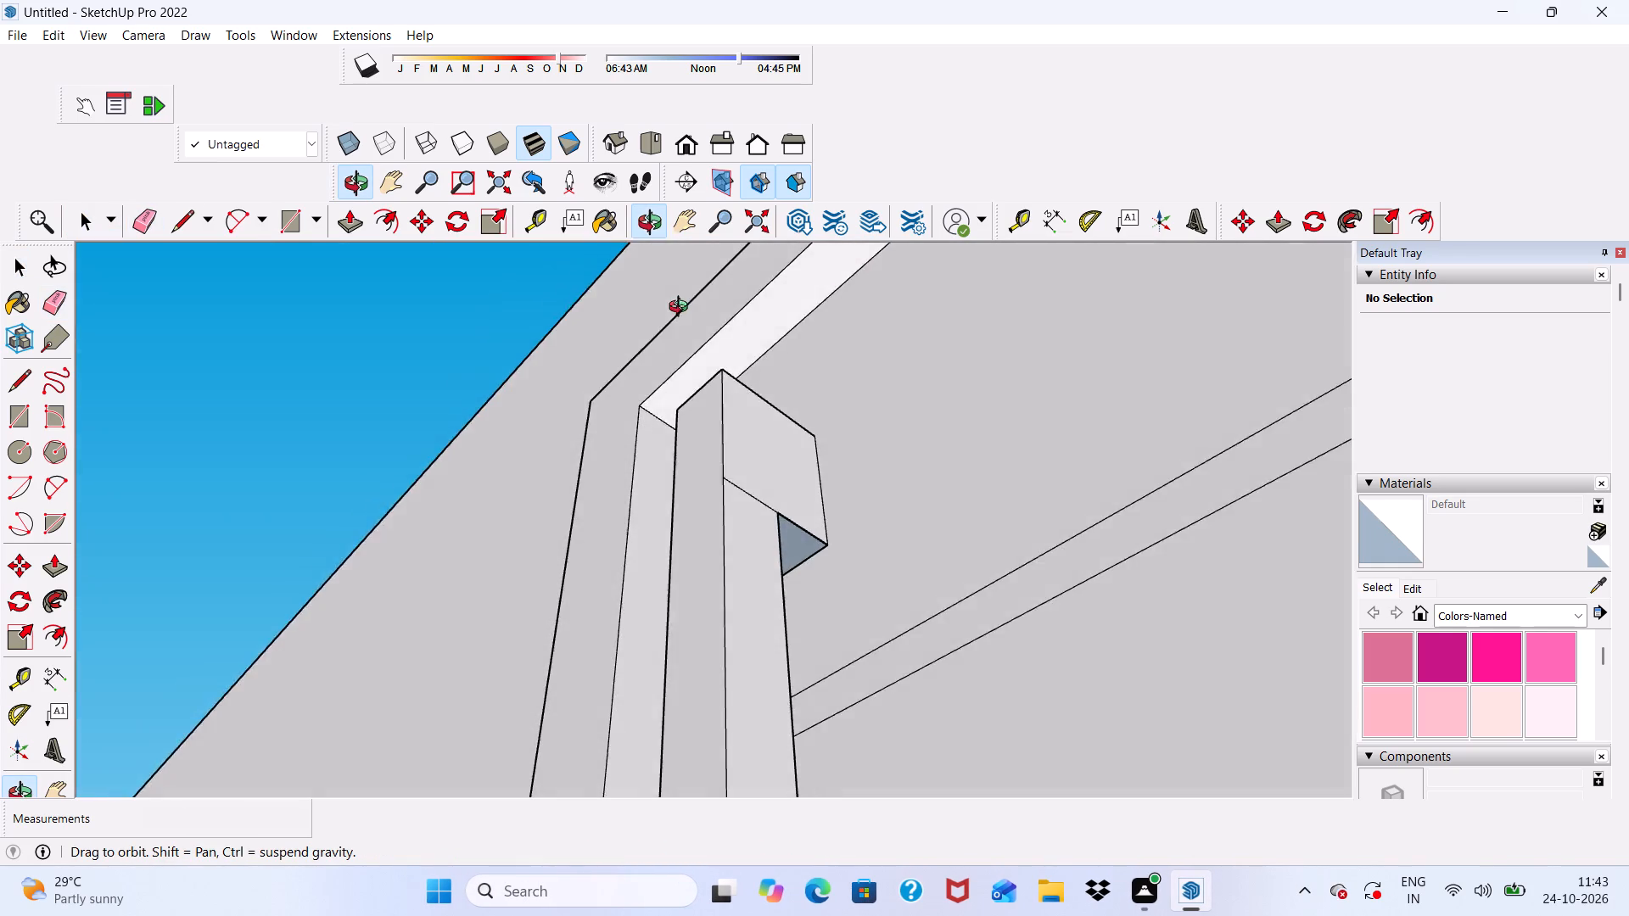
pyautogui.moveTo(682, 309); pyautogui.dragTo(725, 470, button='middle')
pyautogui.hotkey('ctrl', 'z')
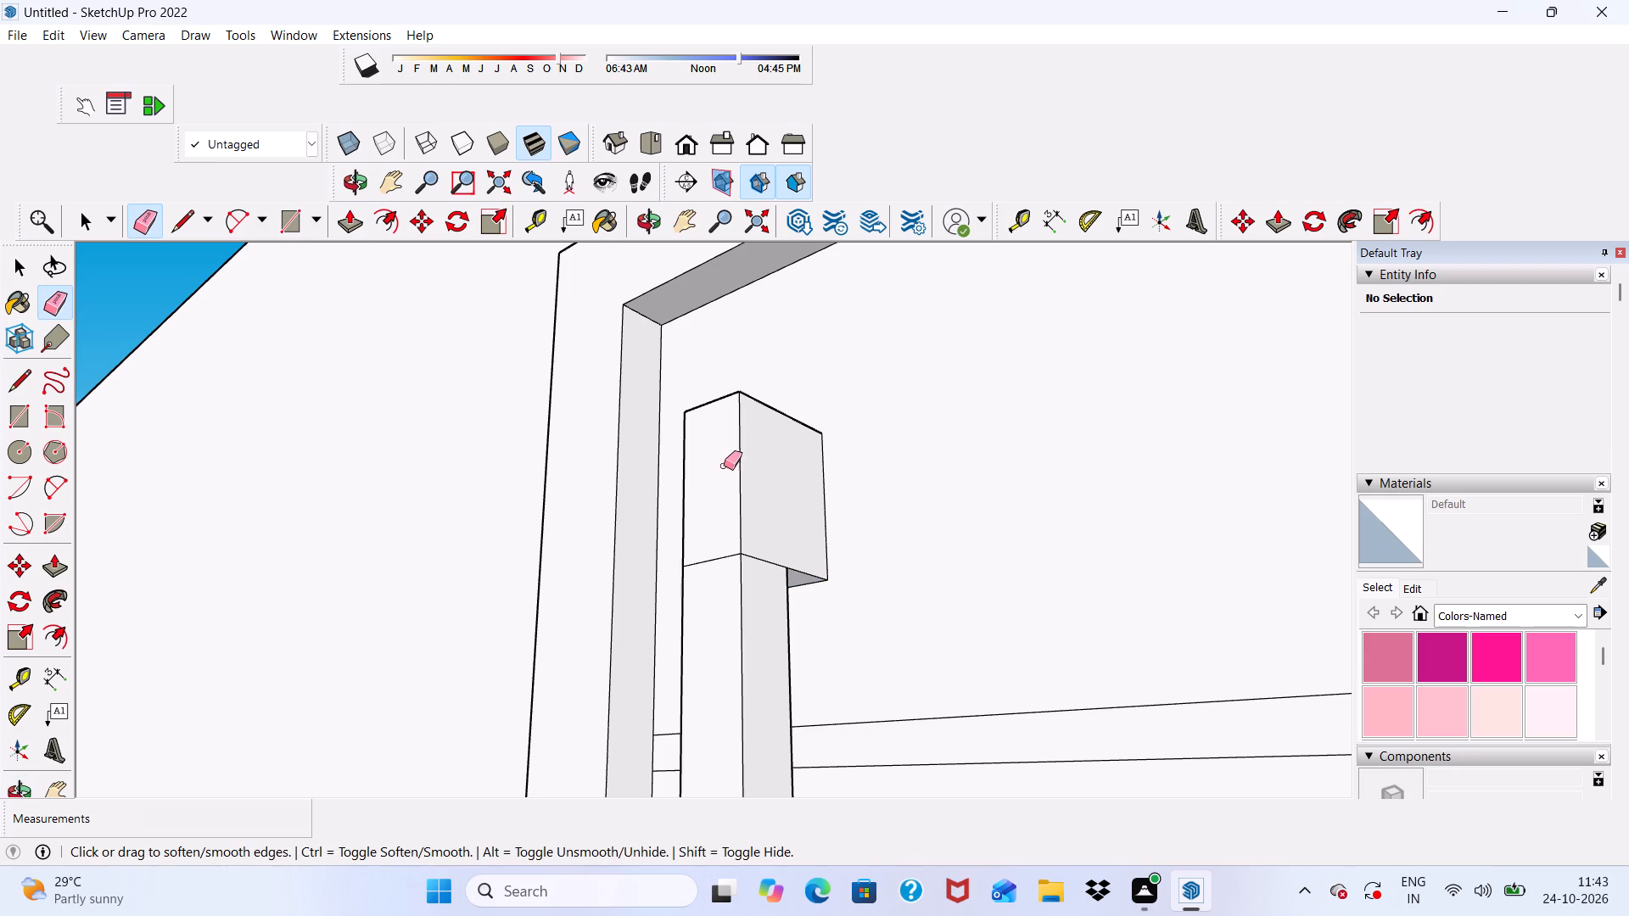
# Inspect the finished door and handle up close, and the whole building from the front and above.
pyautogui.press('space')
pyautogui.scroll(-12, 725, 452)
pyautogui.moveTo(745, 456); pyautogui.dragTo(985, 602, button='middle')
pyautogui.scroll(1, 1057, 511)
pyautogui.scroll(-8, 882, 393)
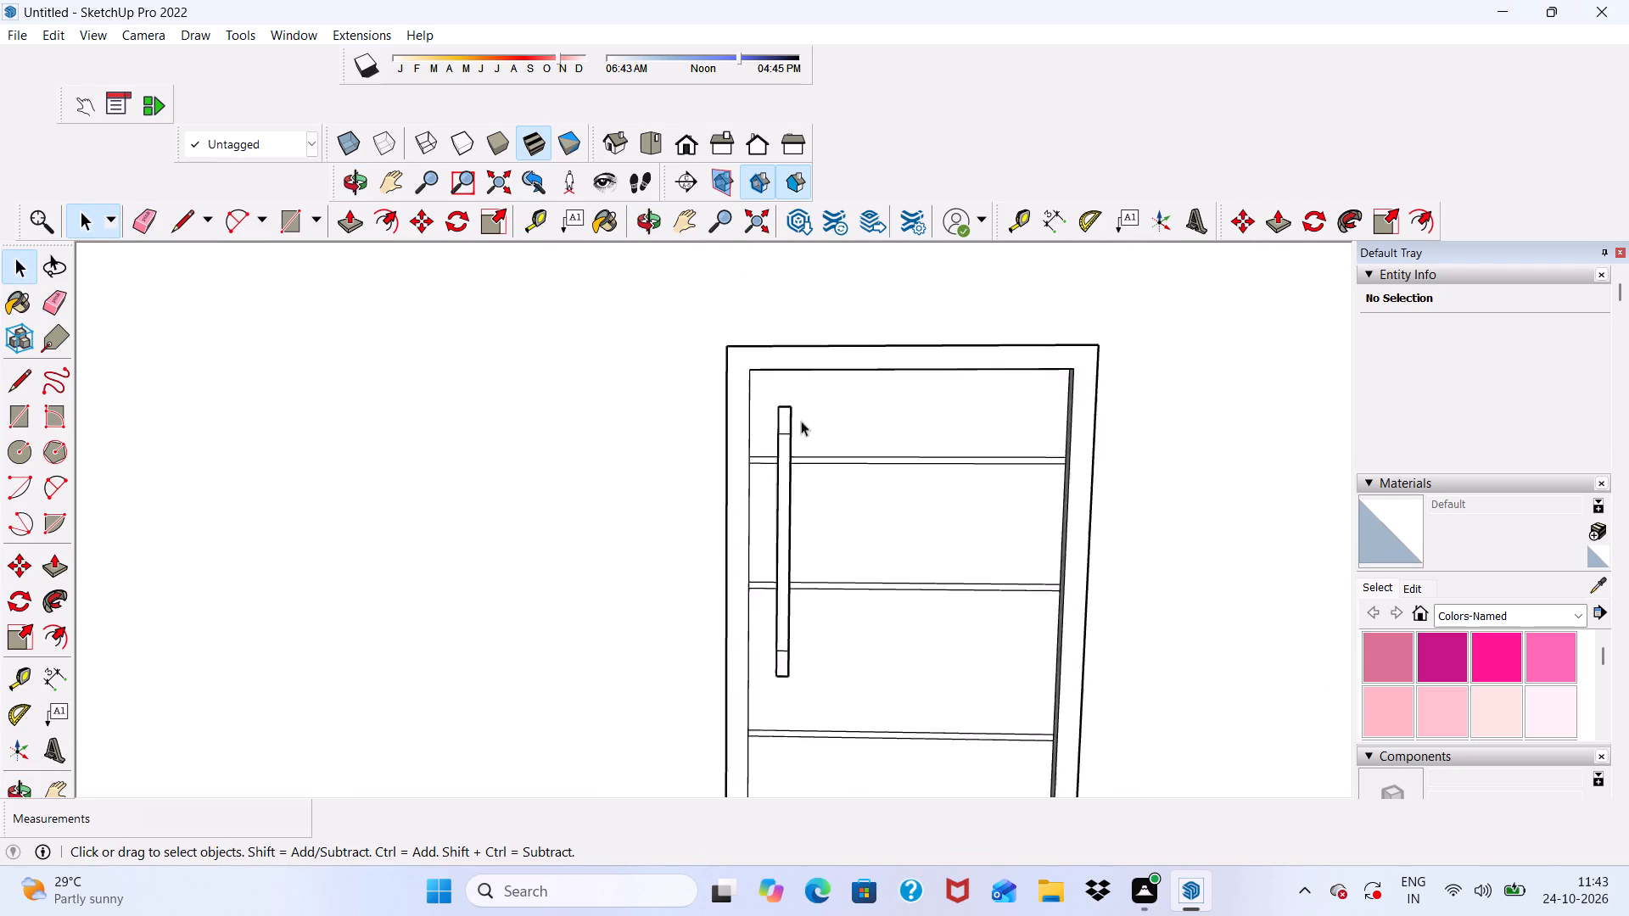
pyautogui.scroll(-6, 801, 421)
pyautogui.moveTo(846, 548); pyautogui.dragTo(820, 485, button='middle')
pyautogui.scroll(5, 791, 425)
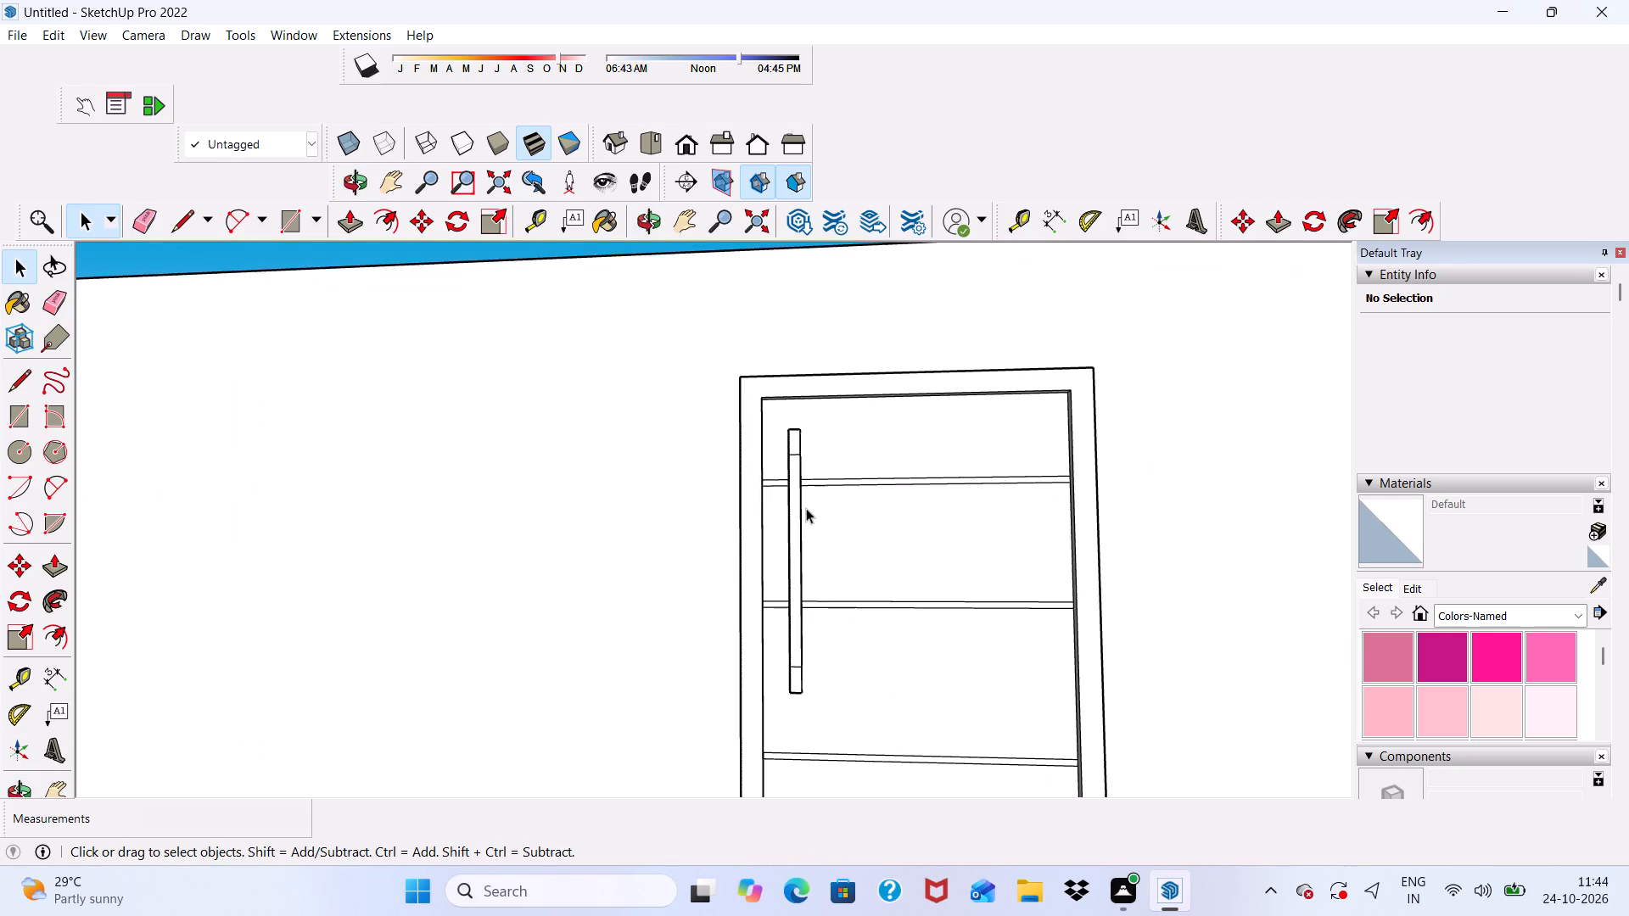
pyautogui.scroll(-4, 783, 435)
pyautogui.press('space')
pyautogui.scroll(-4, 757, 428)
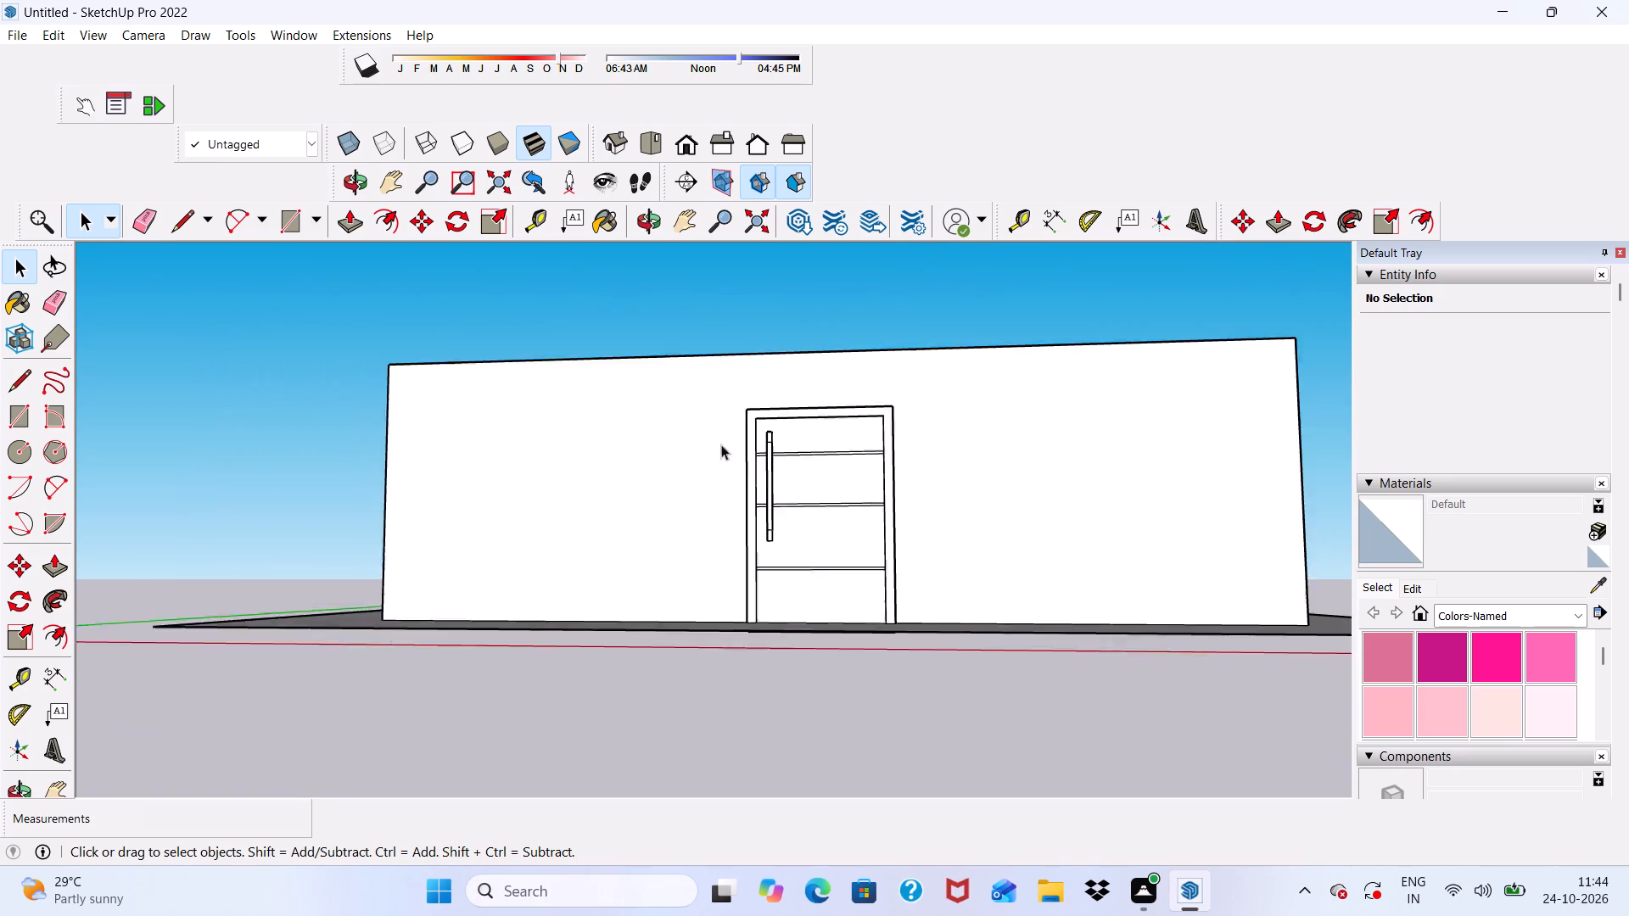
pyautogui.scroll(-2, 721, 444)
pyautogui.moveTo(825, 489); pyautogui.dragTo(742, 600, button='middle')
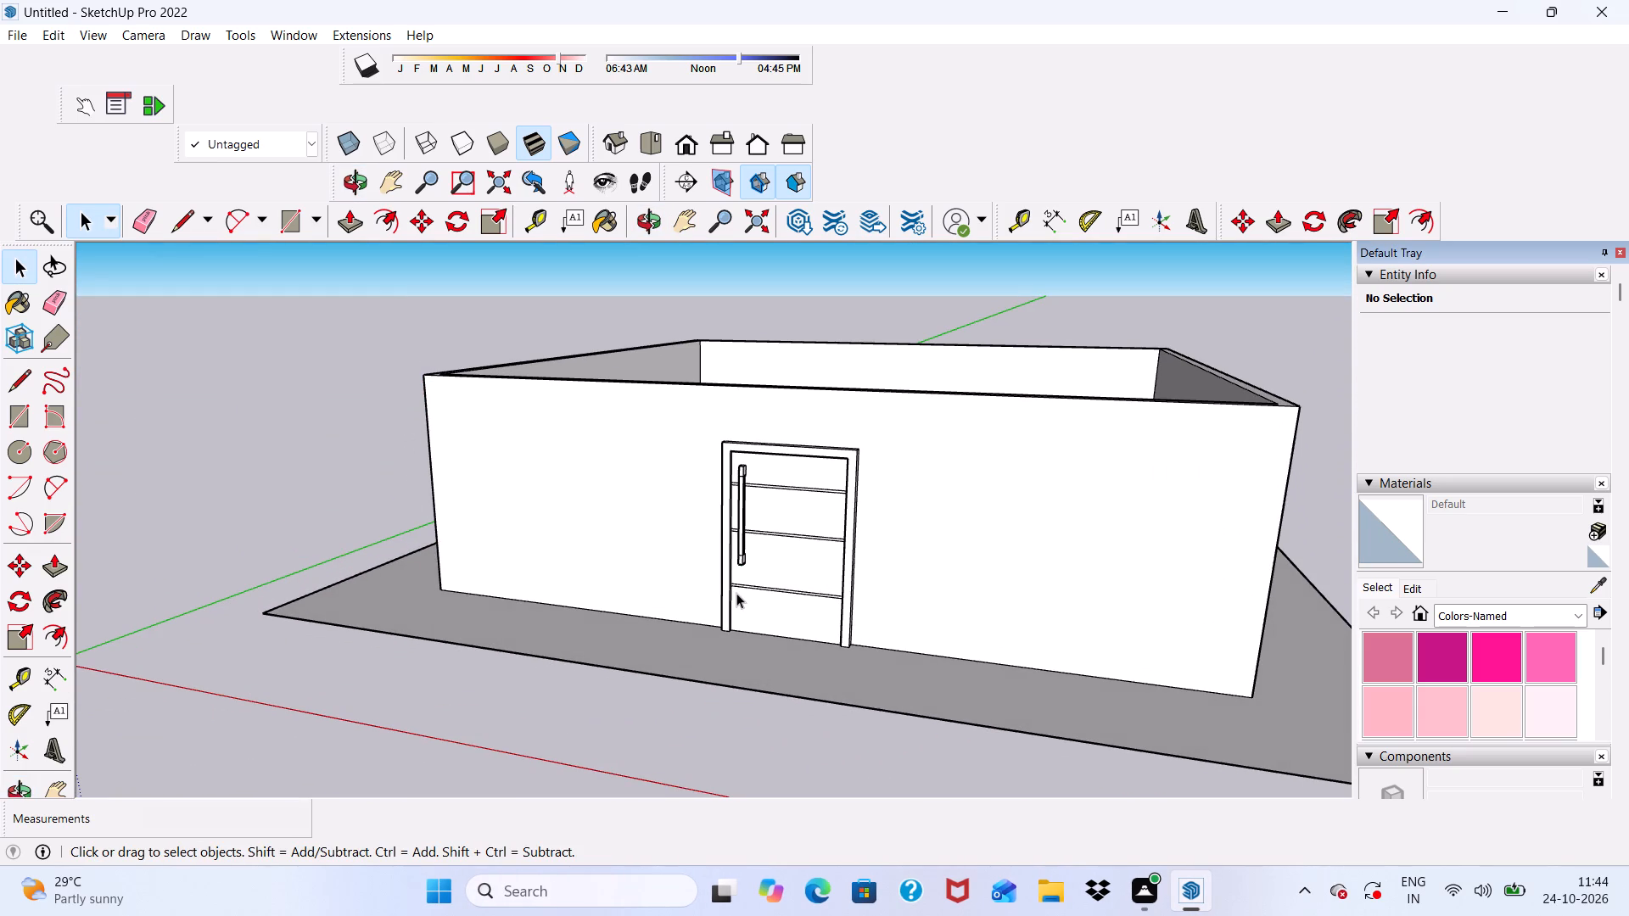
pyautogui.scroll(5, 726, 579)
pyautogui.scroll(-7, 702, 497)
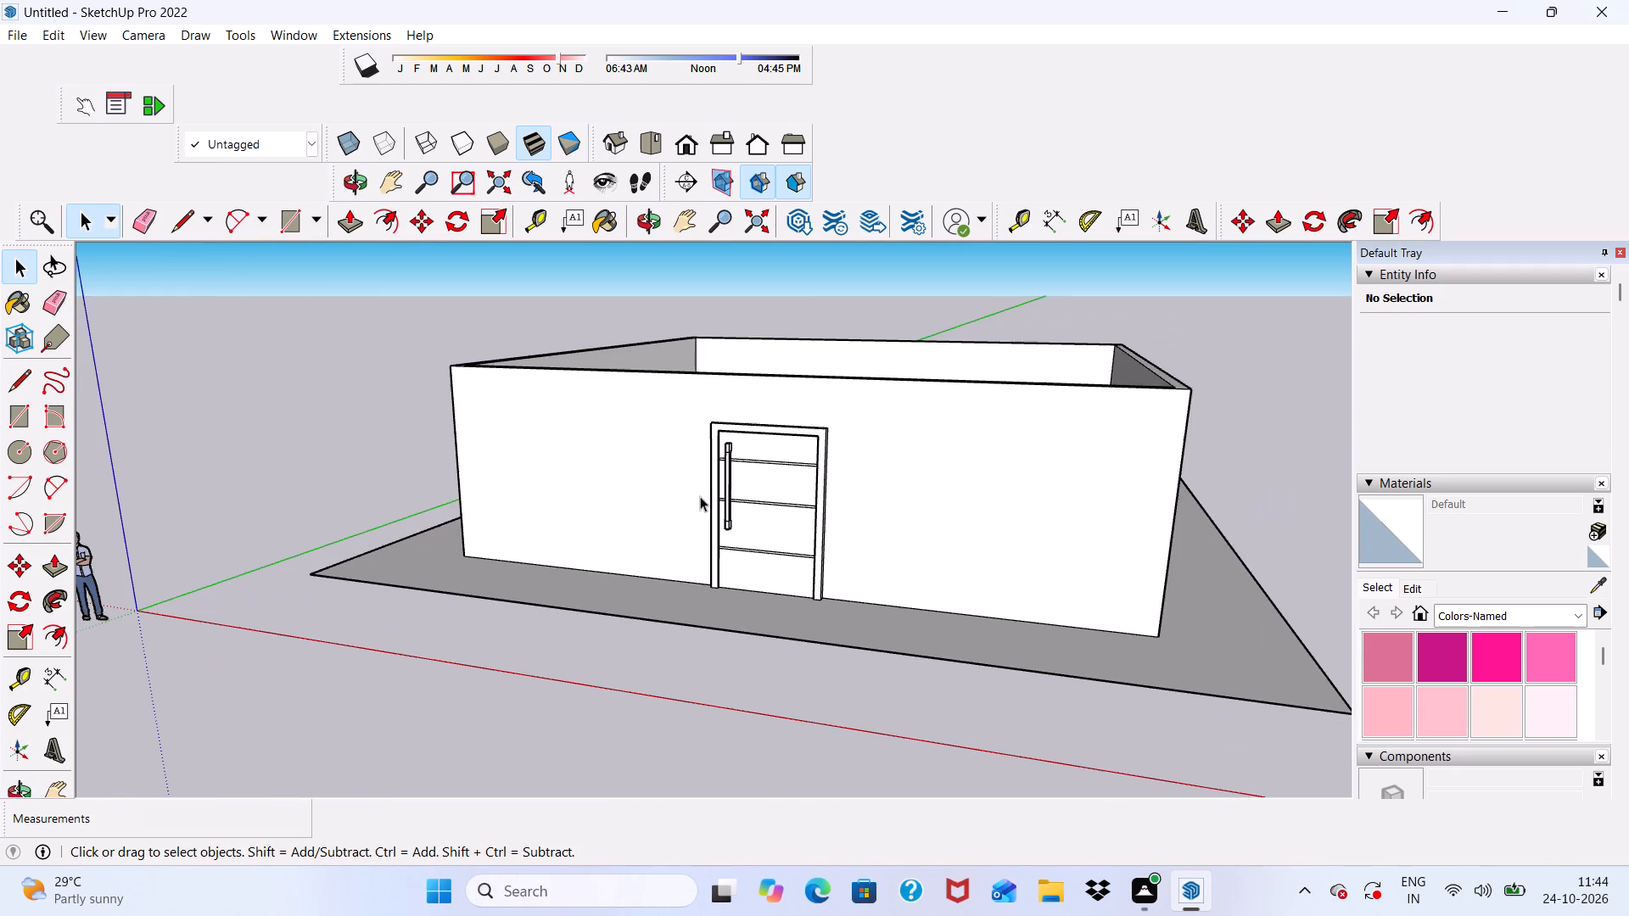
pyautogui.scroll(2, 697, 491)
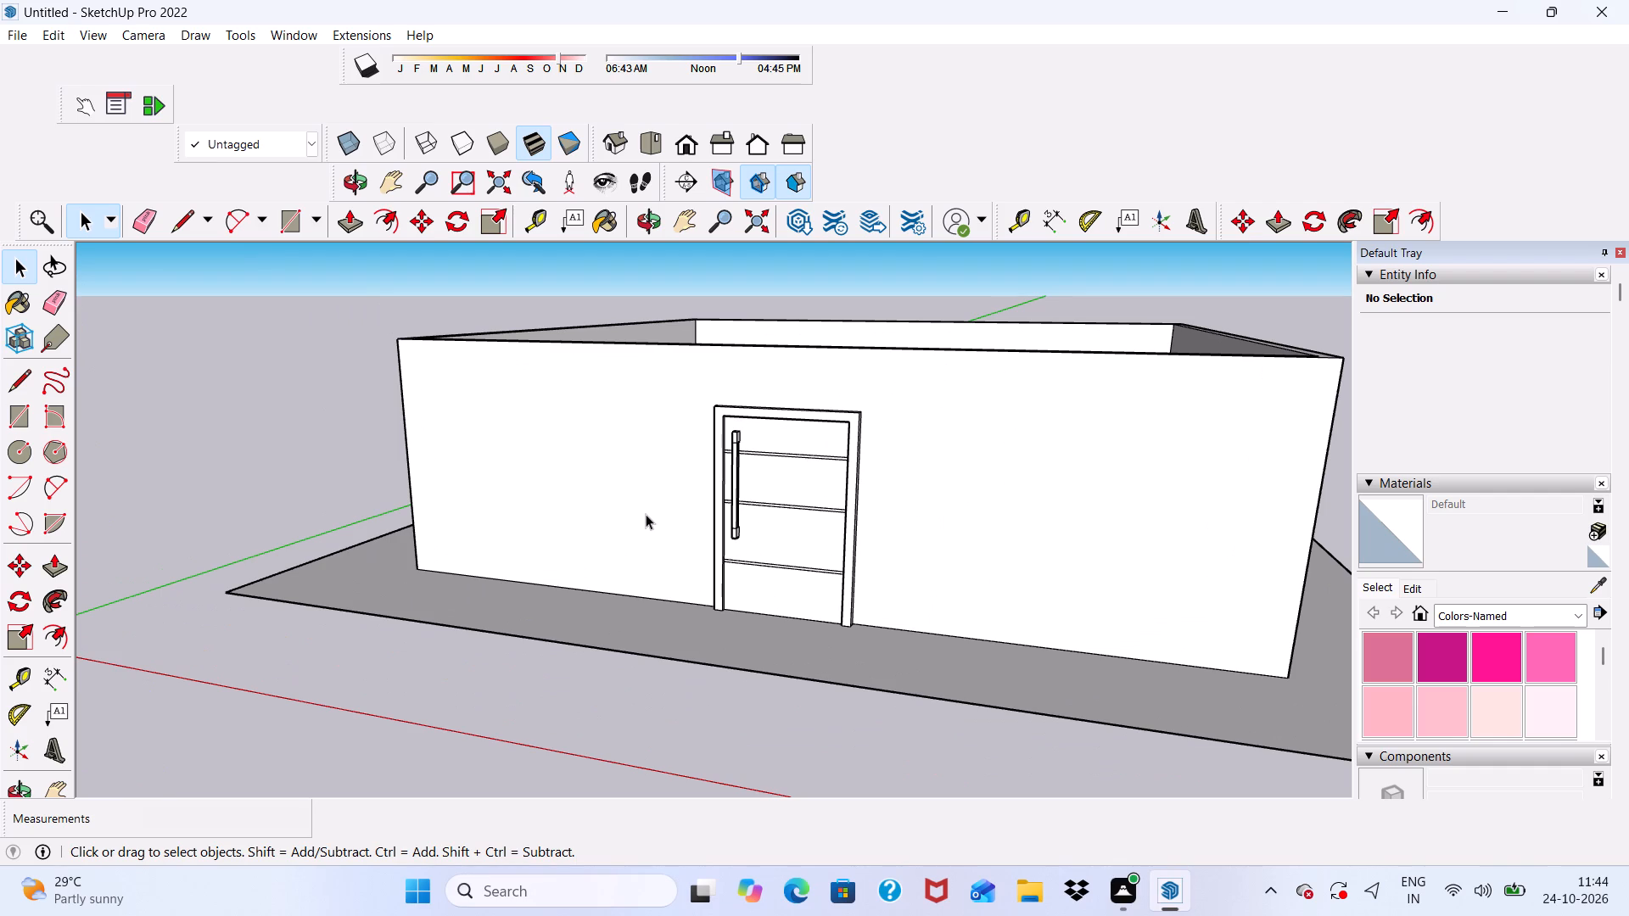
pyautogui.scroll(-4, 646, 514)
pyautogui.scroll(-4, 523, 518)
pyautogui.scroll(1, 697, 598)
pyautogui.scroll(-1, 698, 594)
pyautogui.scroll(5, 740, 569)
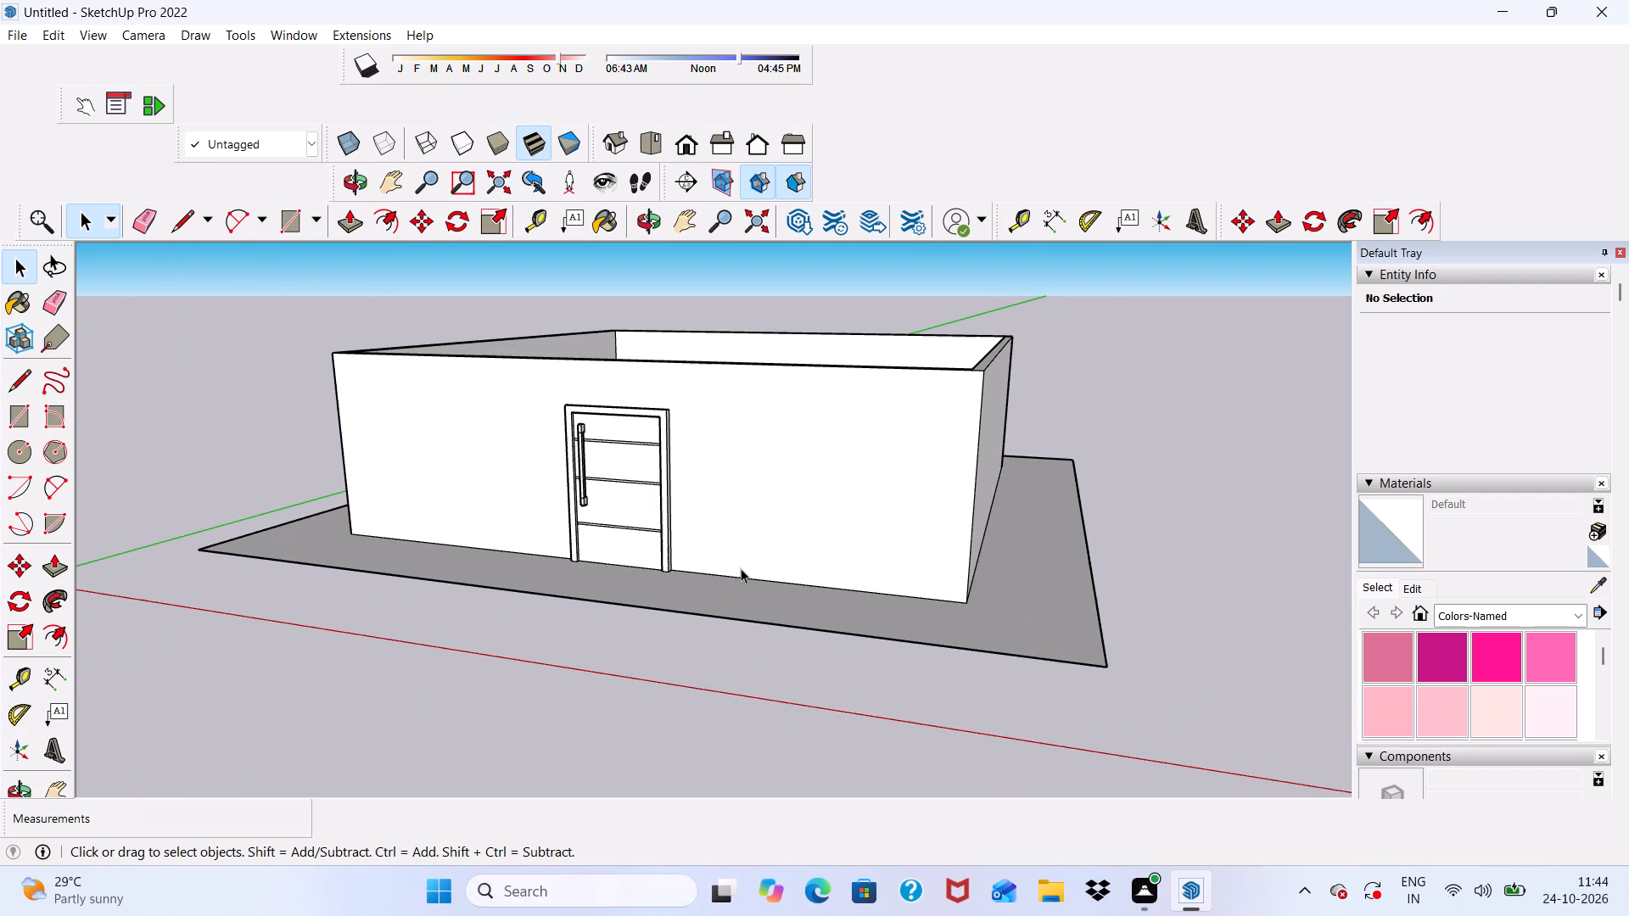
# Draw a rectangle about 17' 1" by 11' 8" on the front wall, between the door and the right-hand wall corner.
pyautogui.click(299, 229)
pyautogui.scroll(3, 686, 473)
pyautogui.scroll(-1, 725, 456)
pyautogui.moveTo(725, 456); pyautogui.dragTo(820, 420, button='middle')
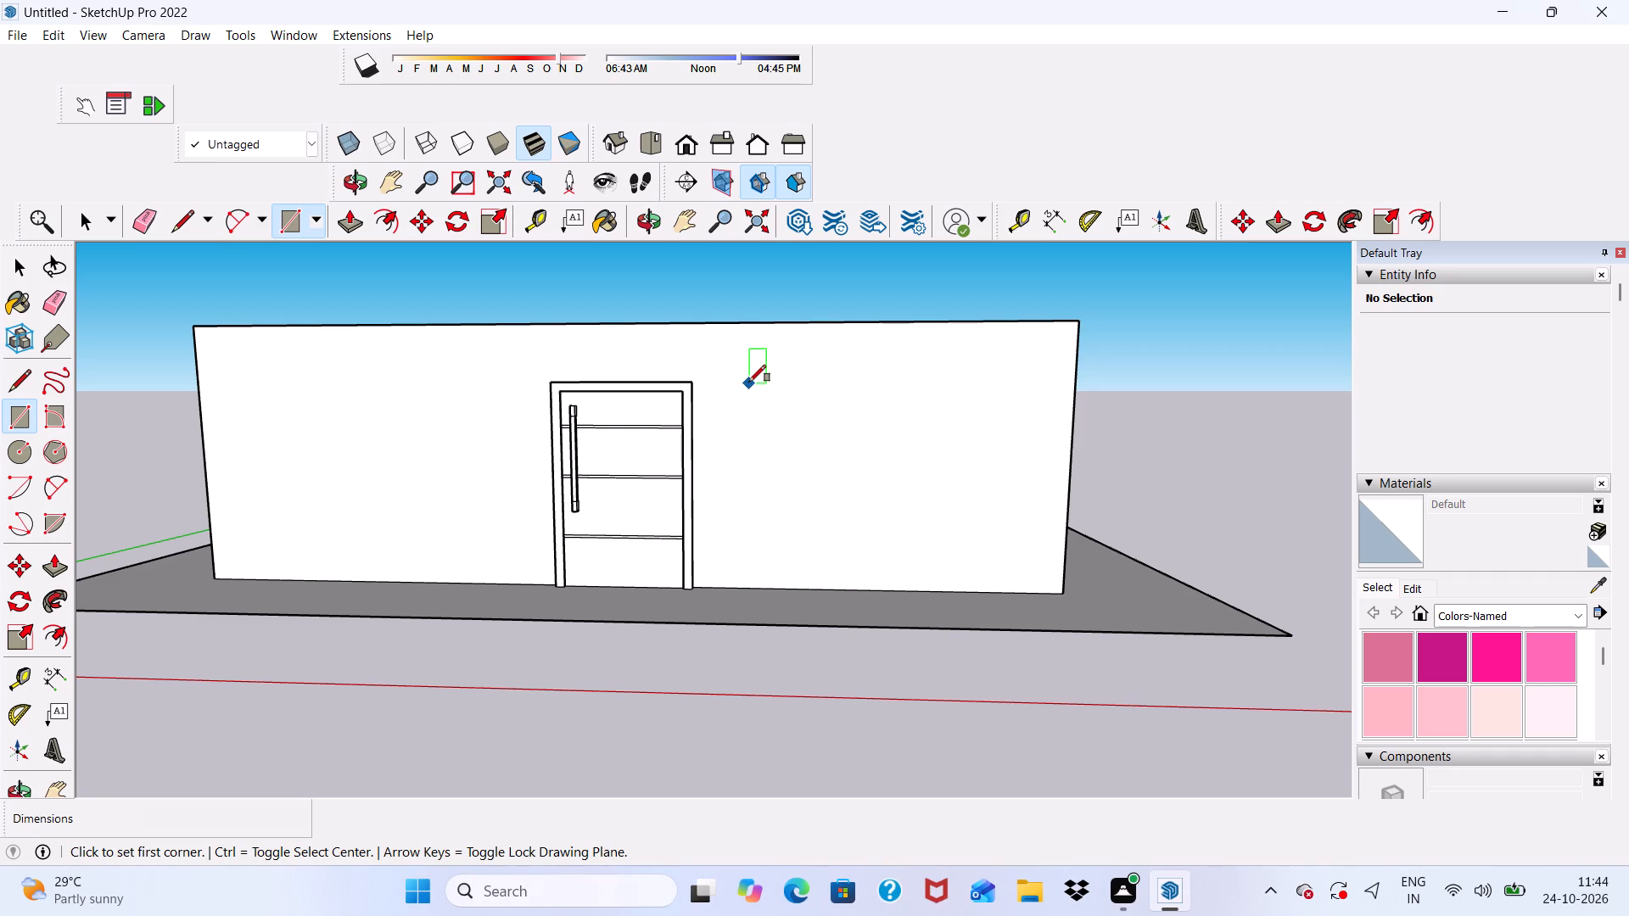
pyautogui.click(746, 377)
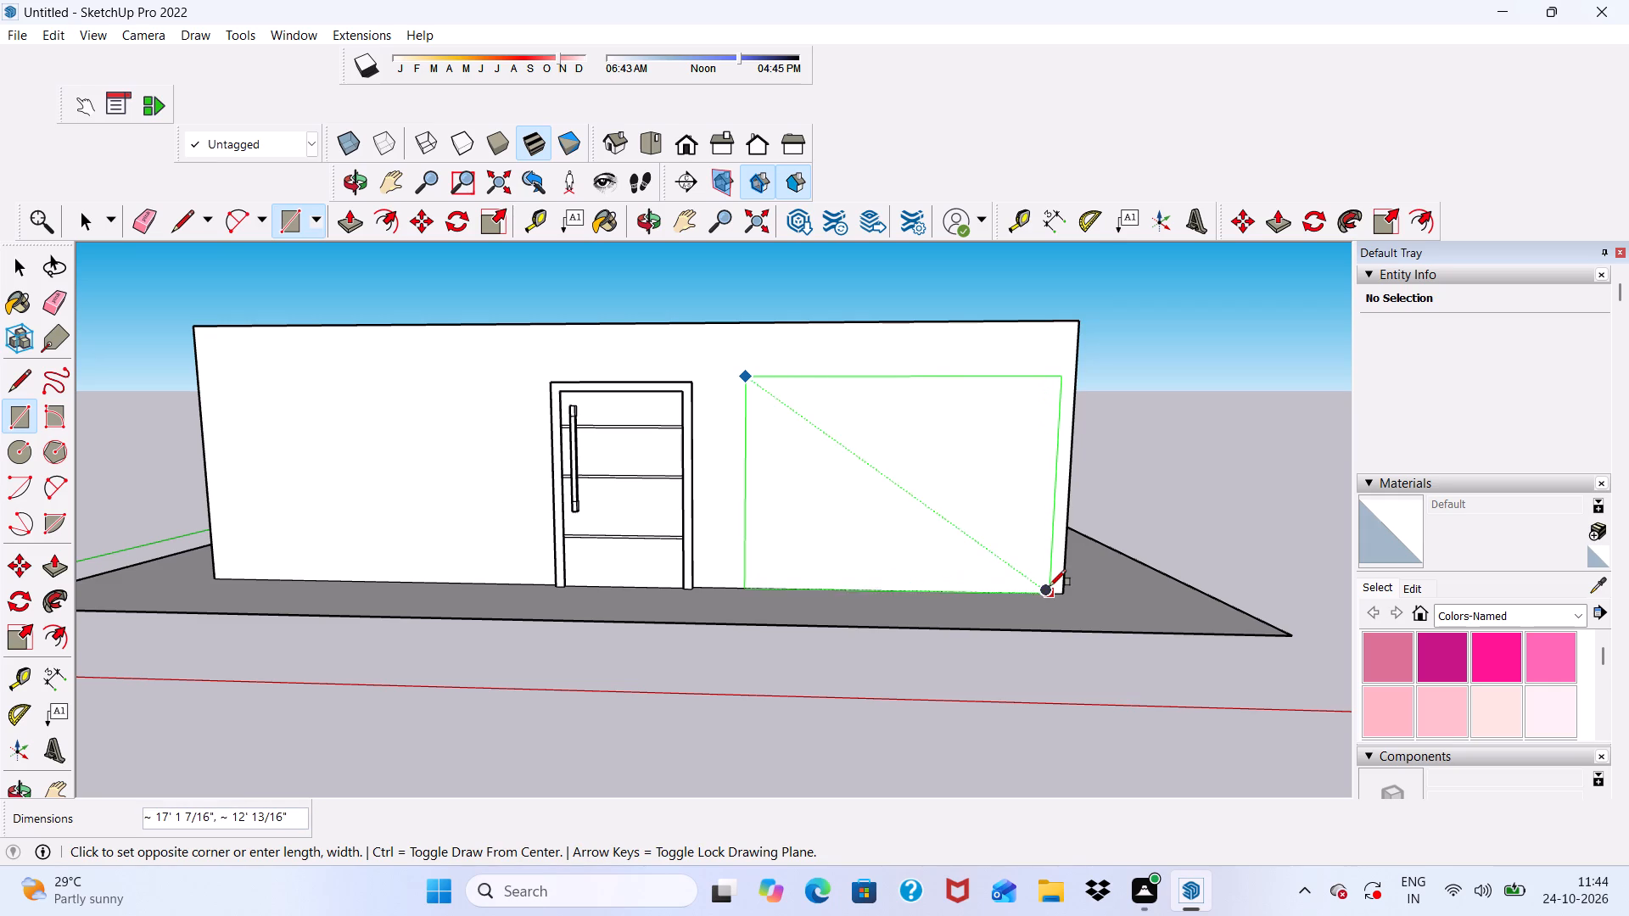
pyautogui.click(1050, 586)
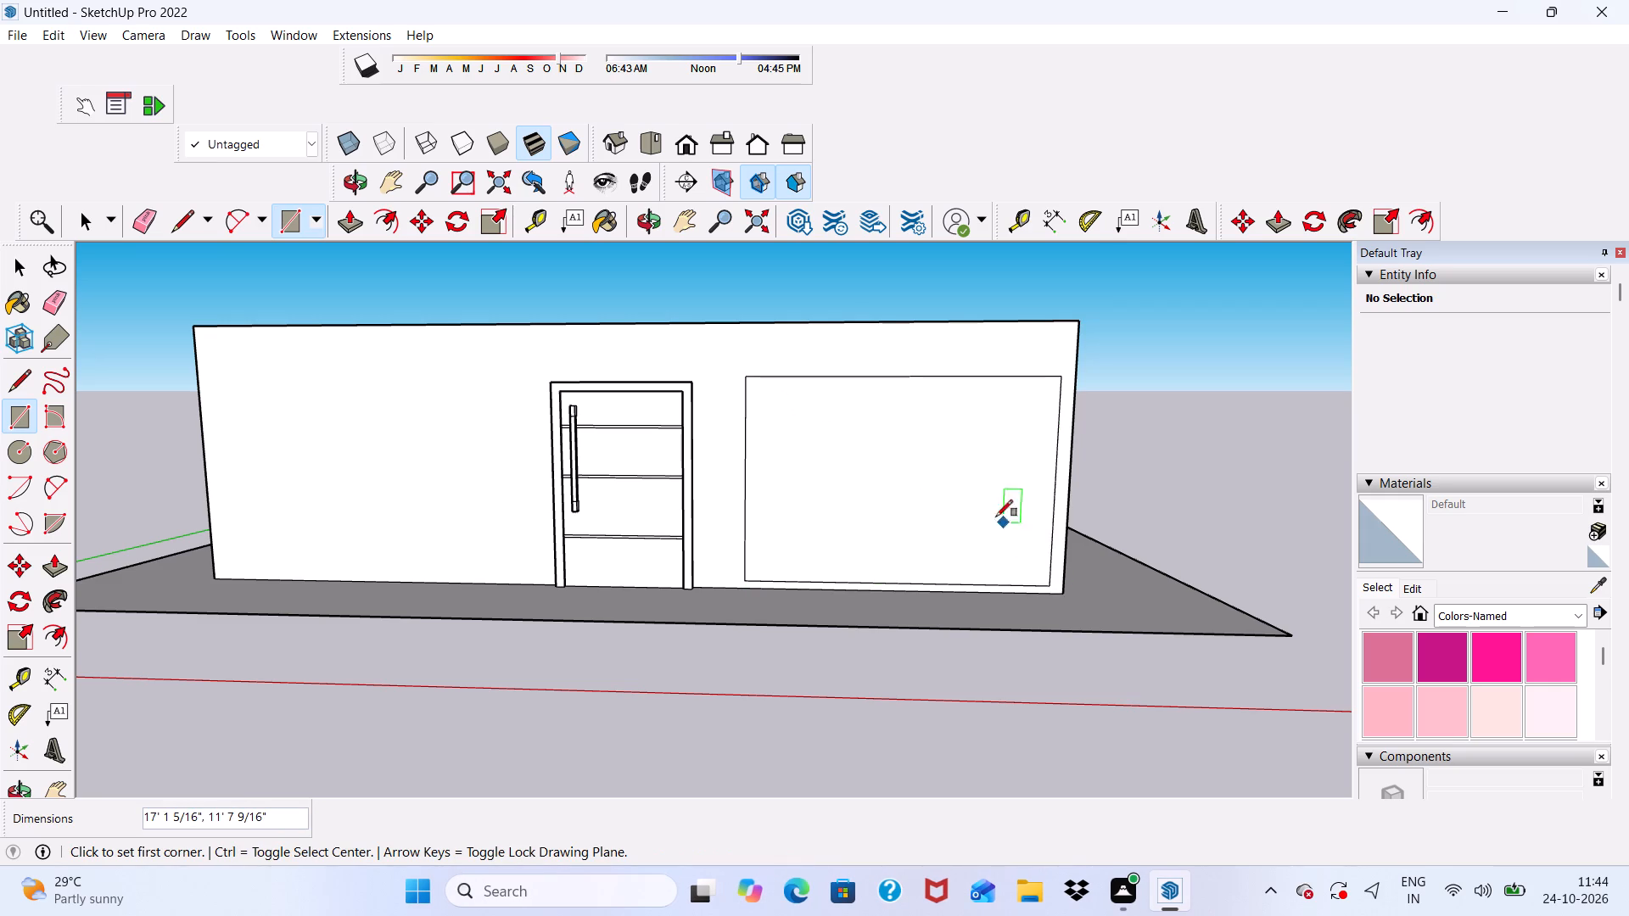
pyautogui.press('space')
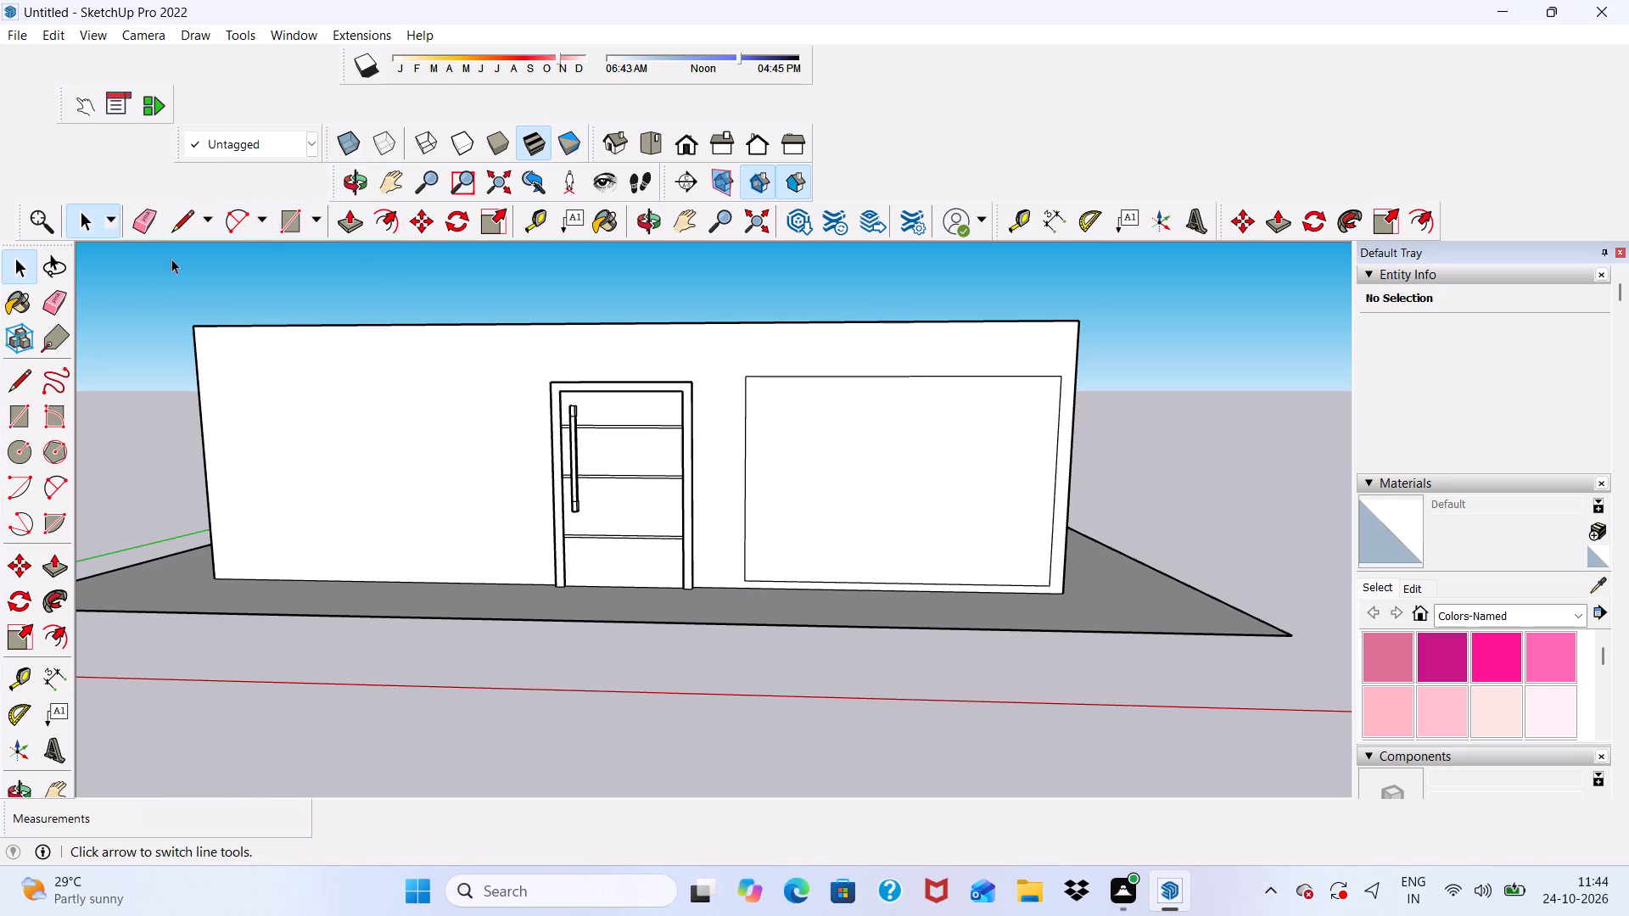
# Draw a tangent arc with a radius of about 4' across the rectangle's upper right corner.
pyautogui.click(225, 221)
pyautogui.scroll(3, 971, 405)
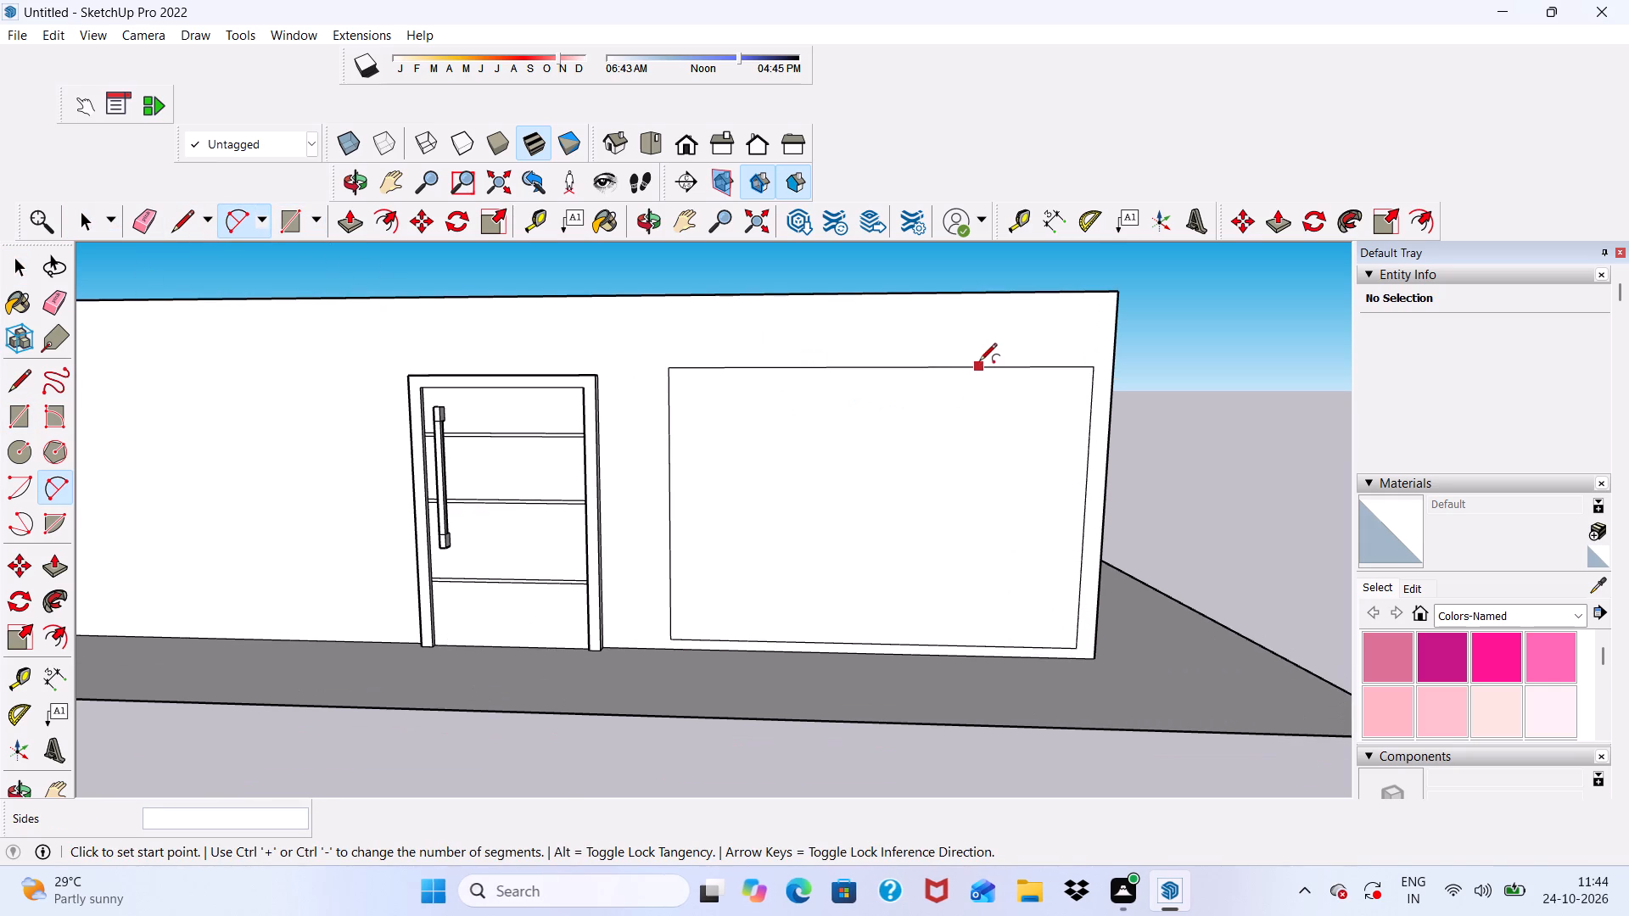
pyautogui.click(992, 370)
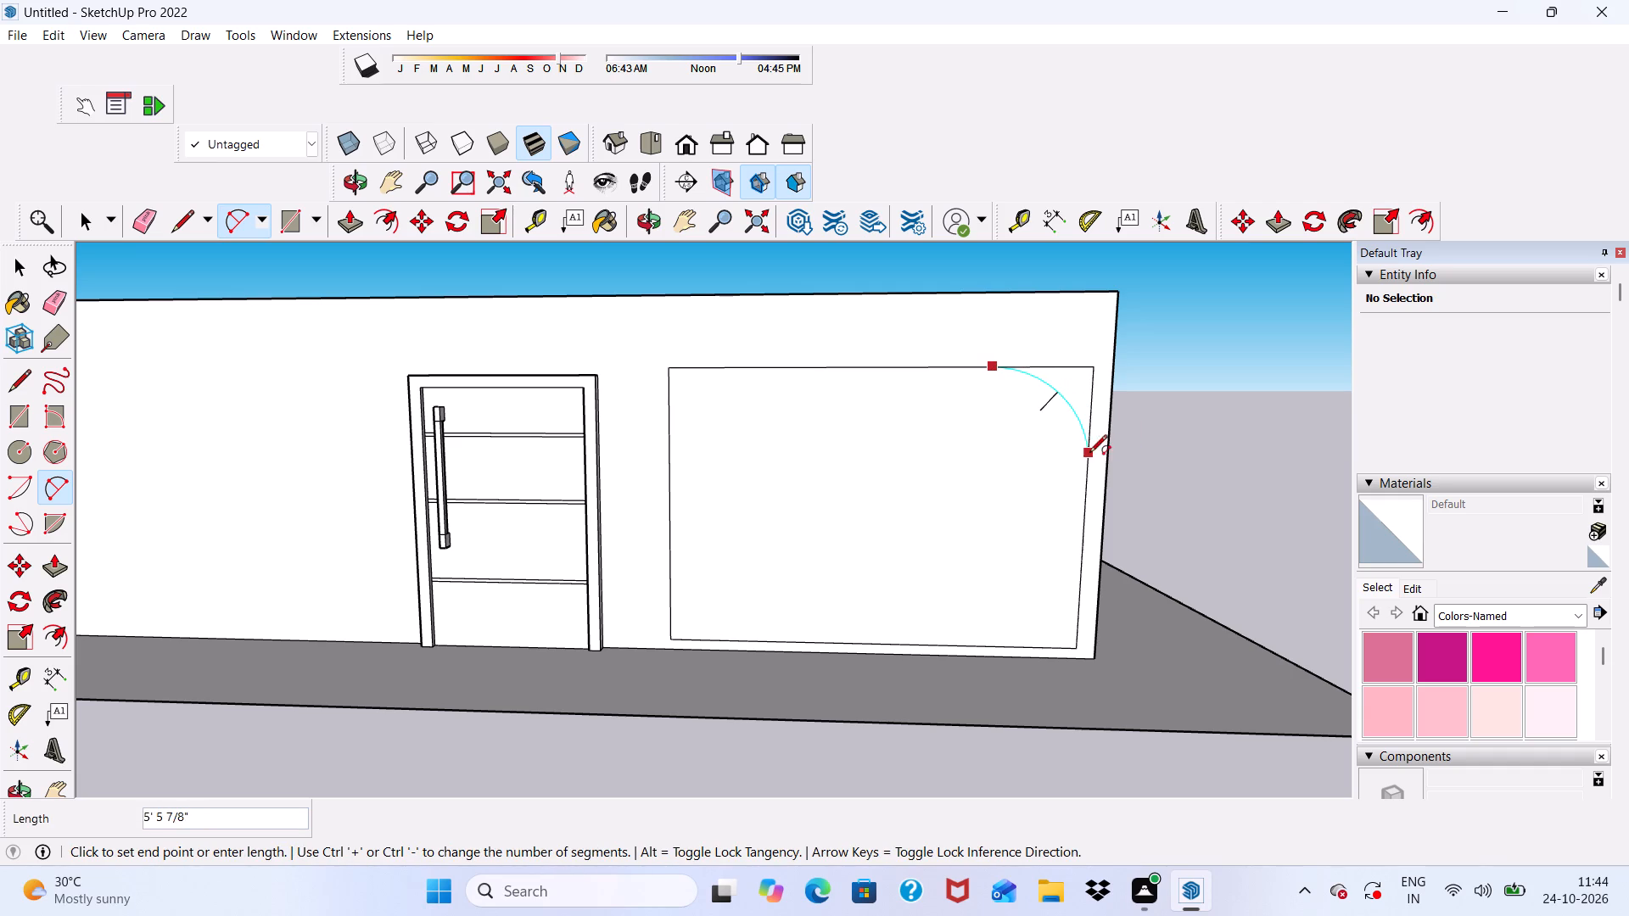
pyautogui.click(1083, 455)
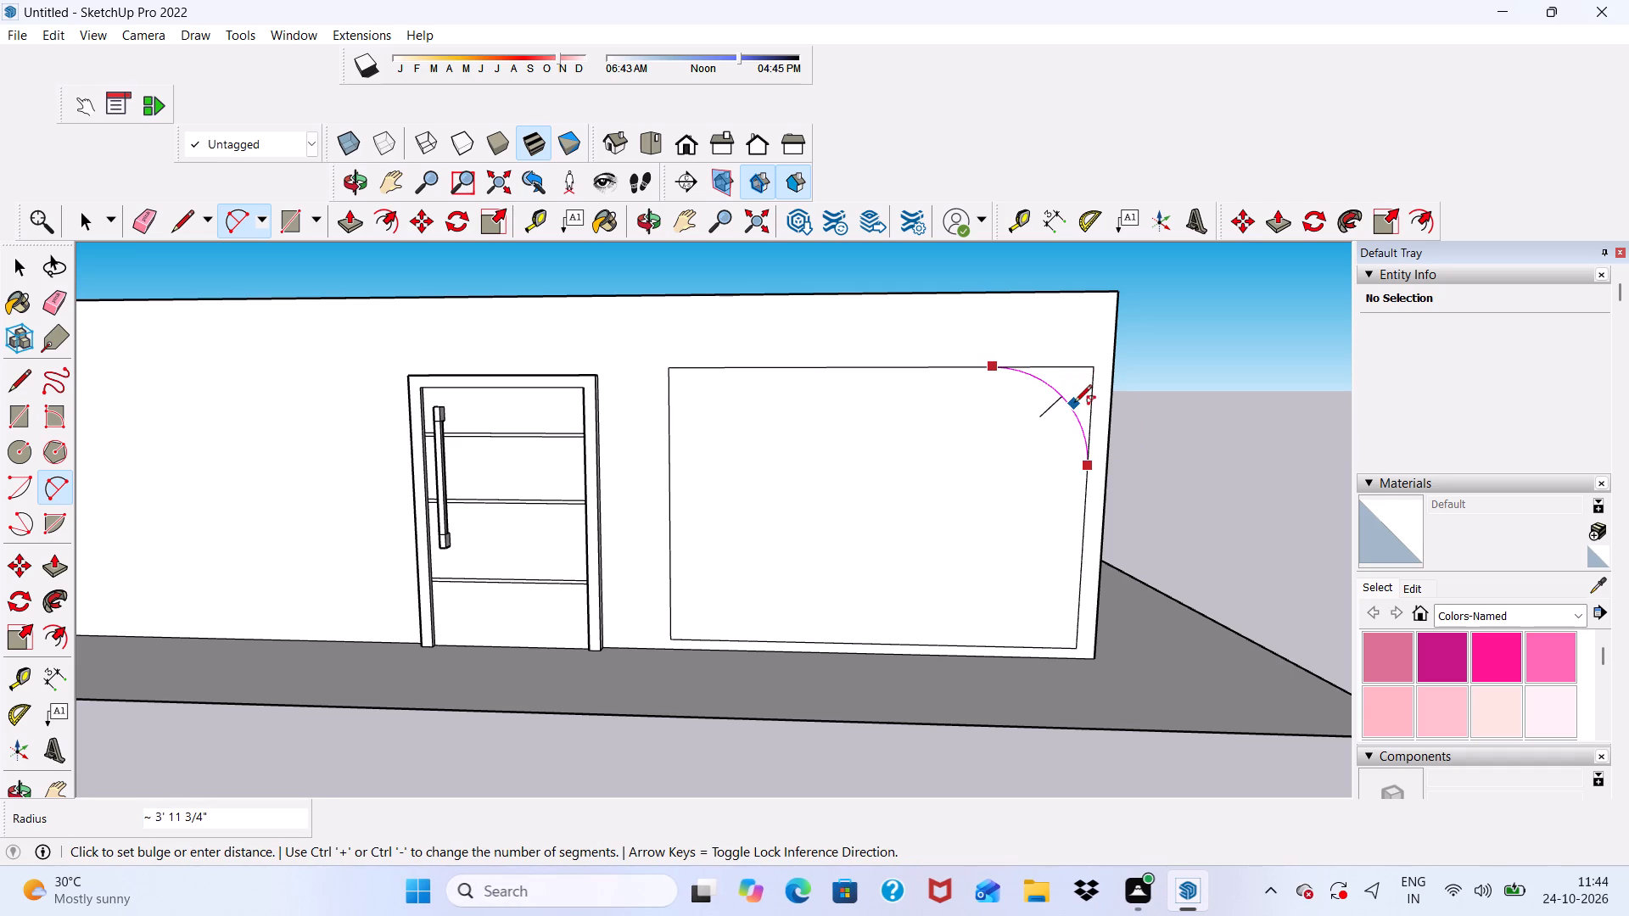
pyautogui.click(1074, 404)
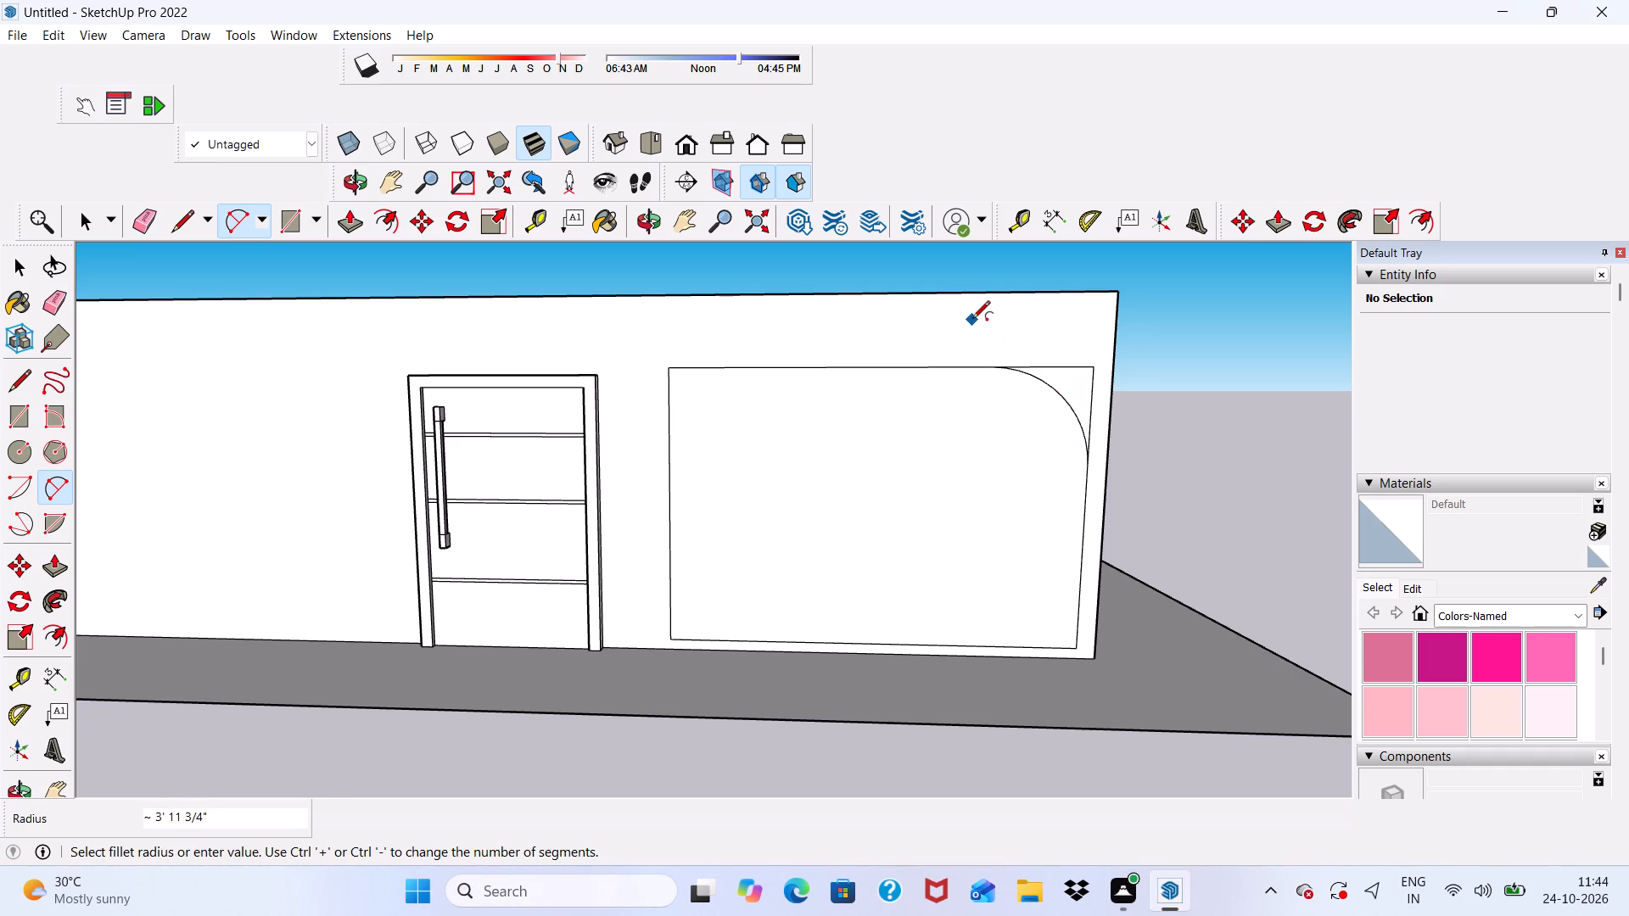
pyautogui.press('space')
# Erase the two leftover edges outside the arc so the rectangle's upper right corner is rounded.
pyautogui.click(145, 215)
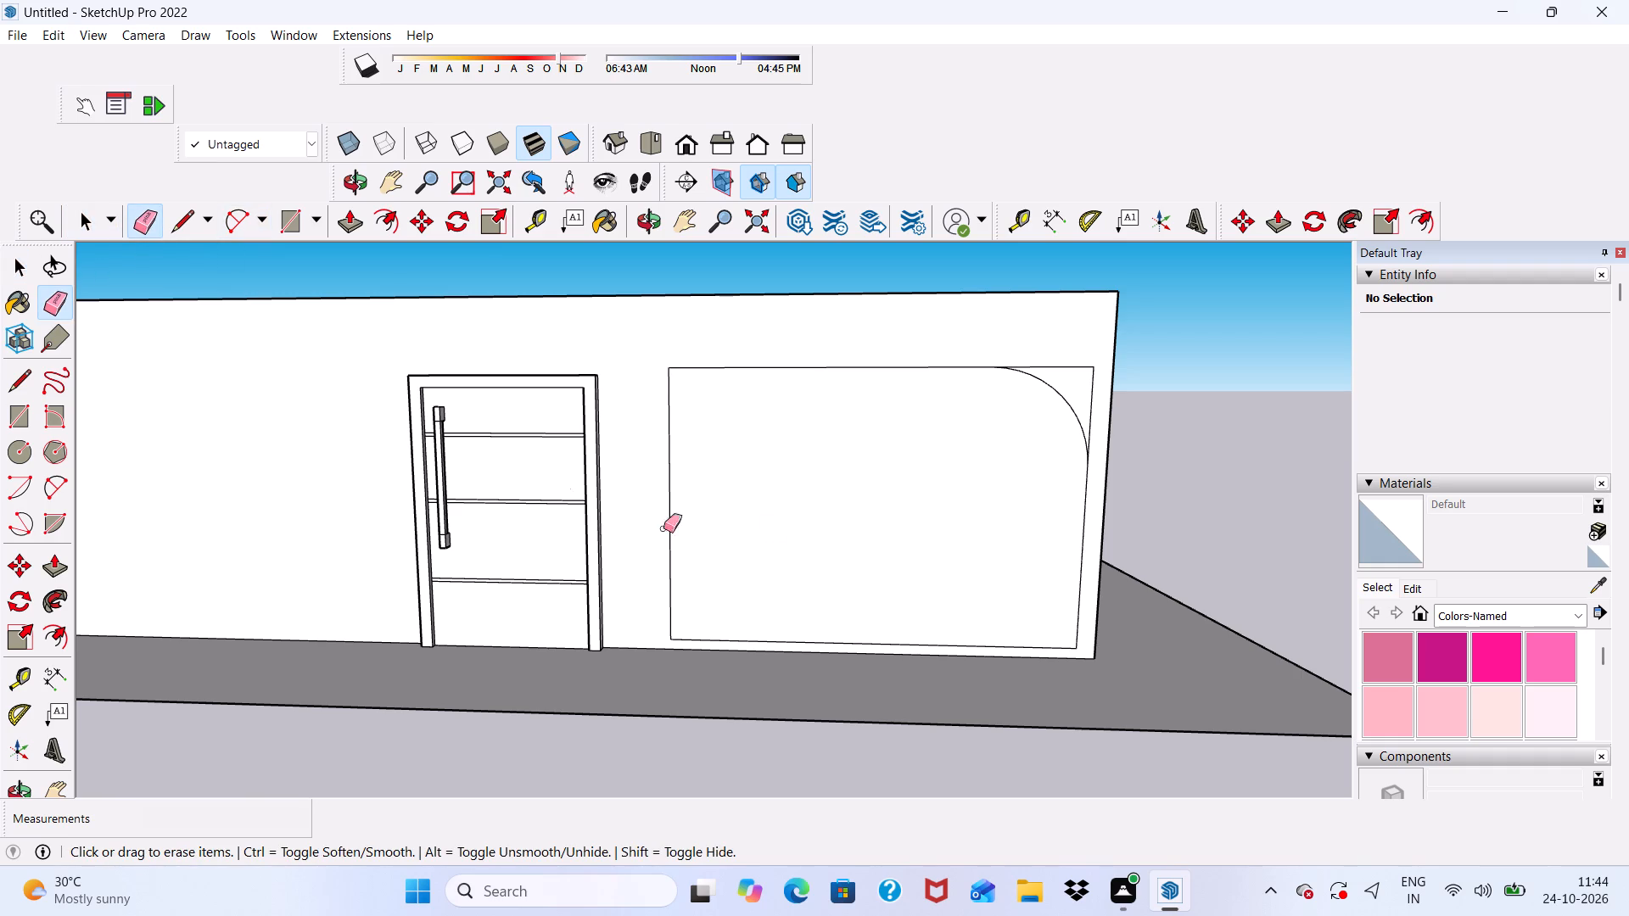
pyautogui.scroll(3, 857, 524)
pyautogui.moveTo(1117, 313); pyautogui.dragTo(1122, 311)
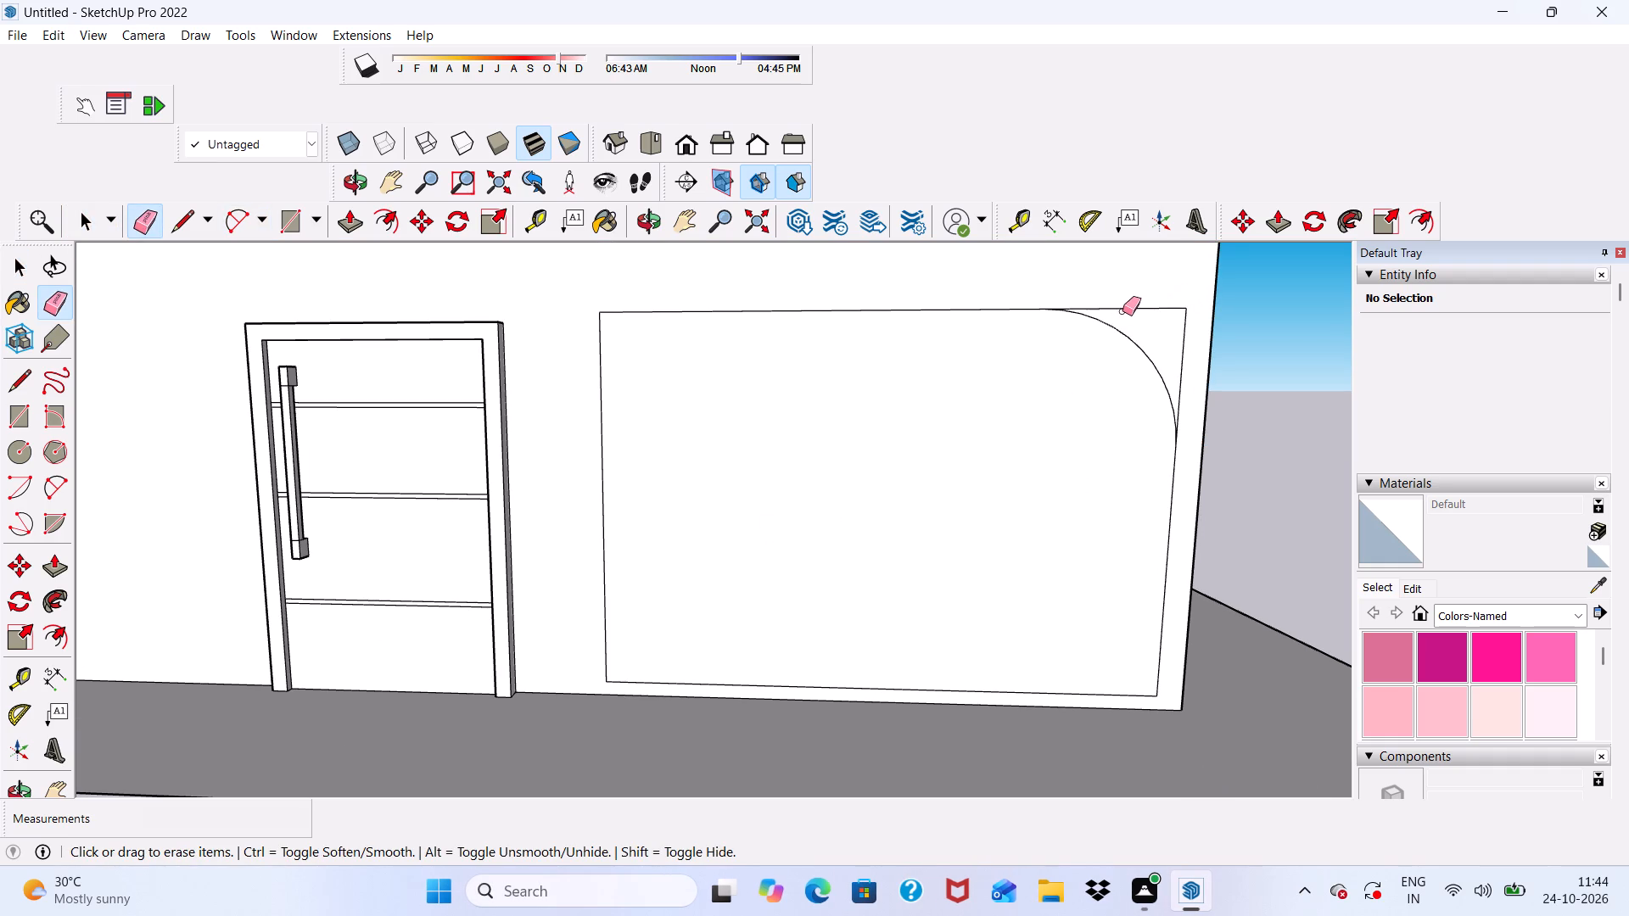
pyautogui.moveTo(1122, 311); pyautogui.dragTo(1184, 353)
pyautogui.click(1152, 308)
pyautogui.press('space')
# Extrude the round-cornered shape beside the door outward from the front wall by 1'.
pyautogui.click(928, 452)
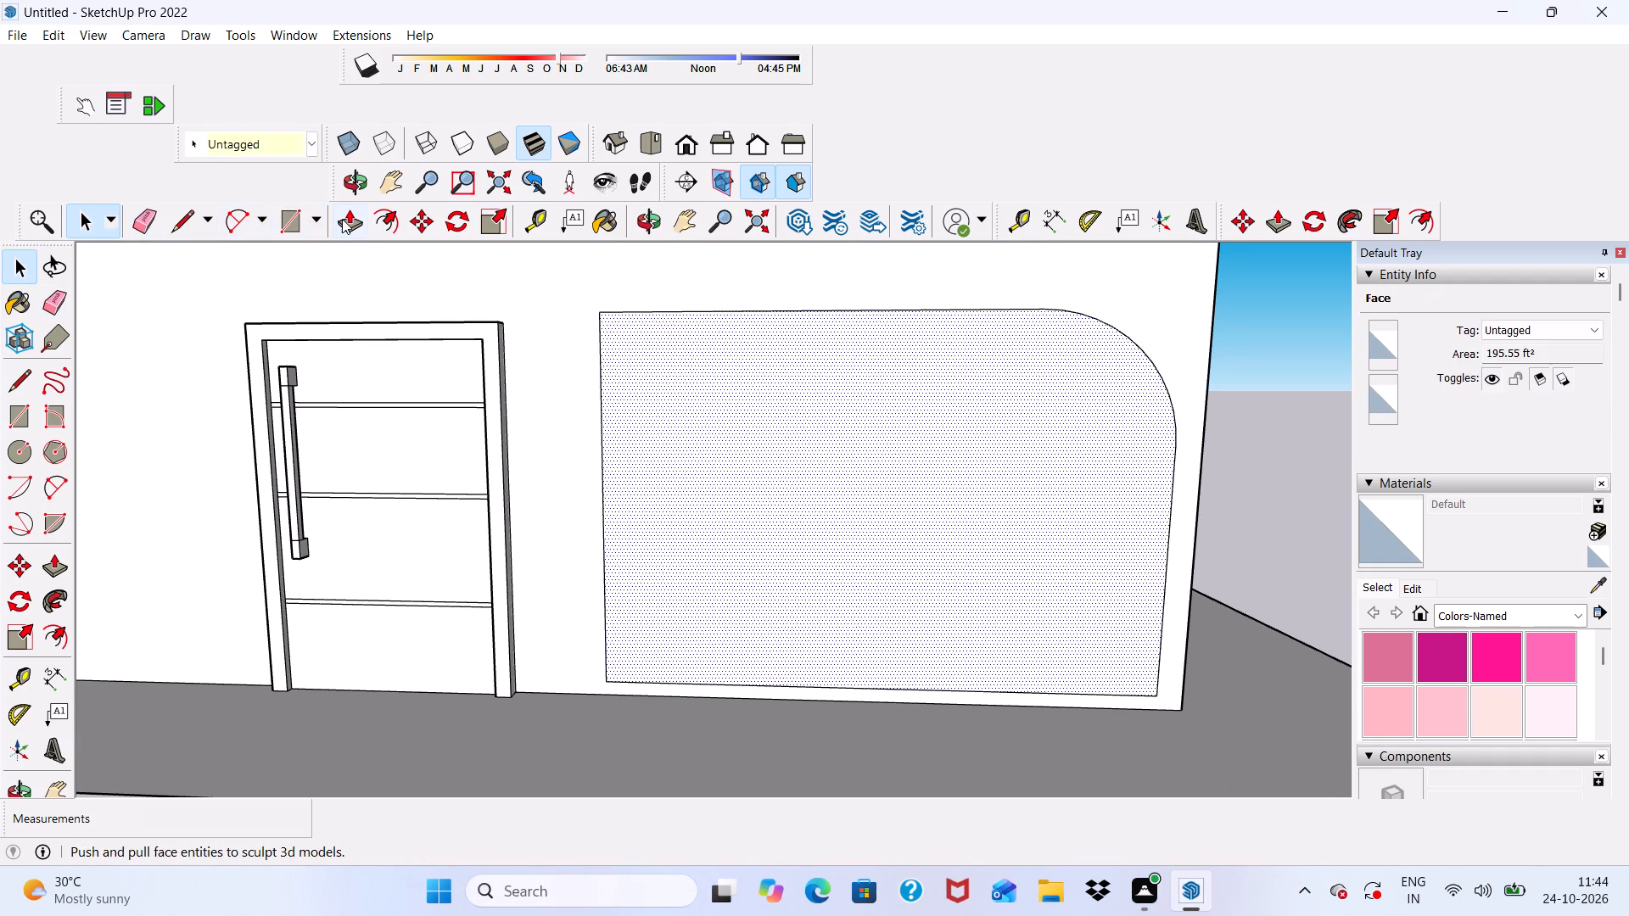
pyautogui.click(342, 219)
pyautogui.click(804, 521)
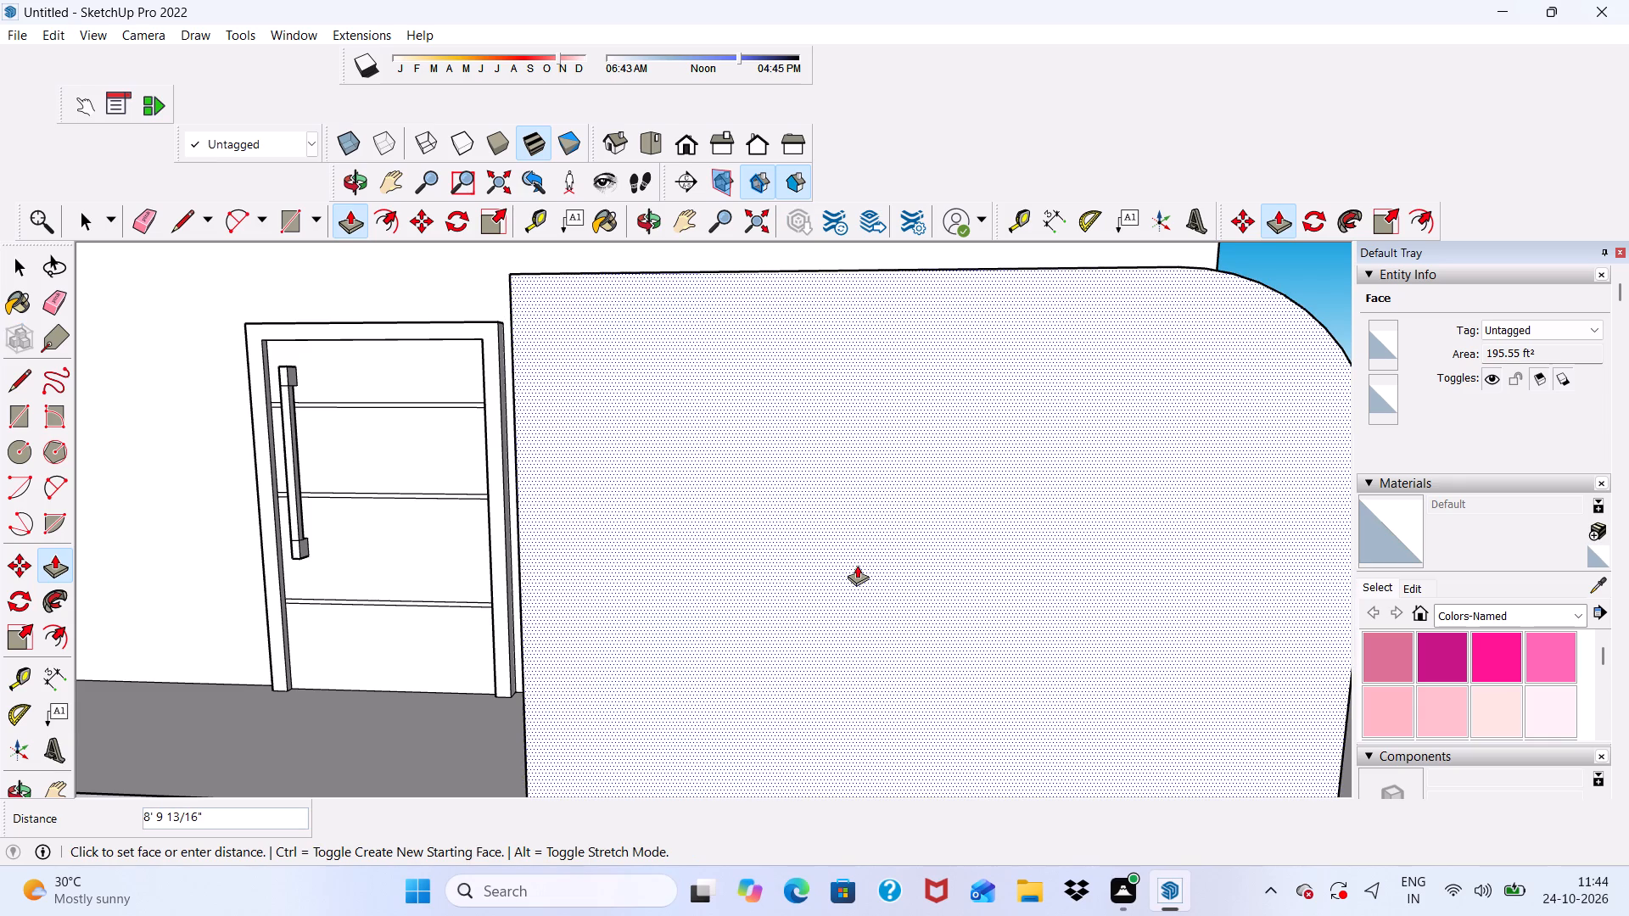
pyautogui.write("1'")
pyautogui.press('Return')
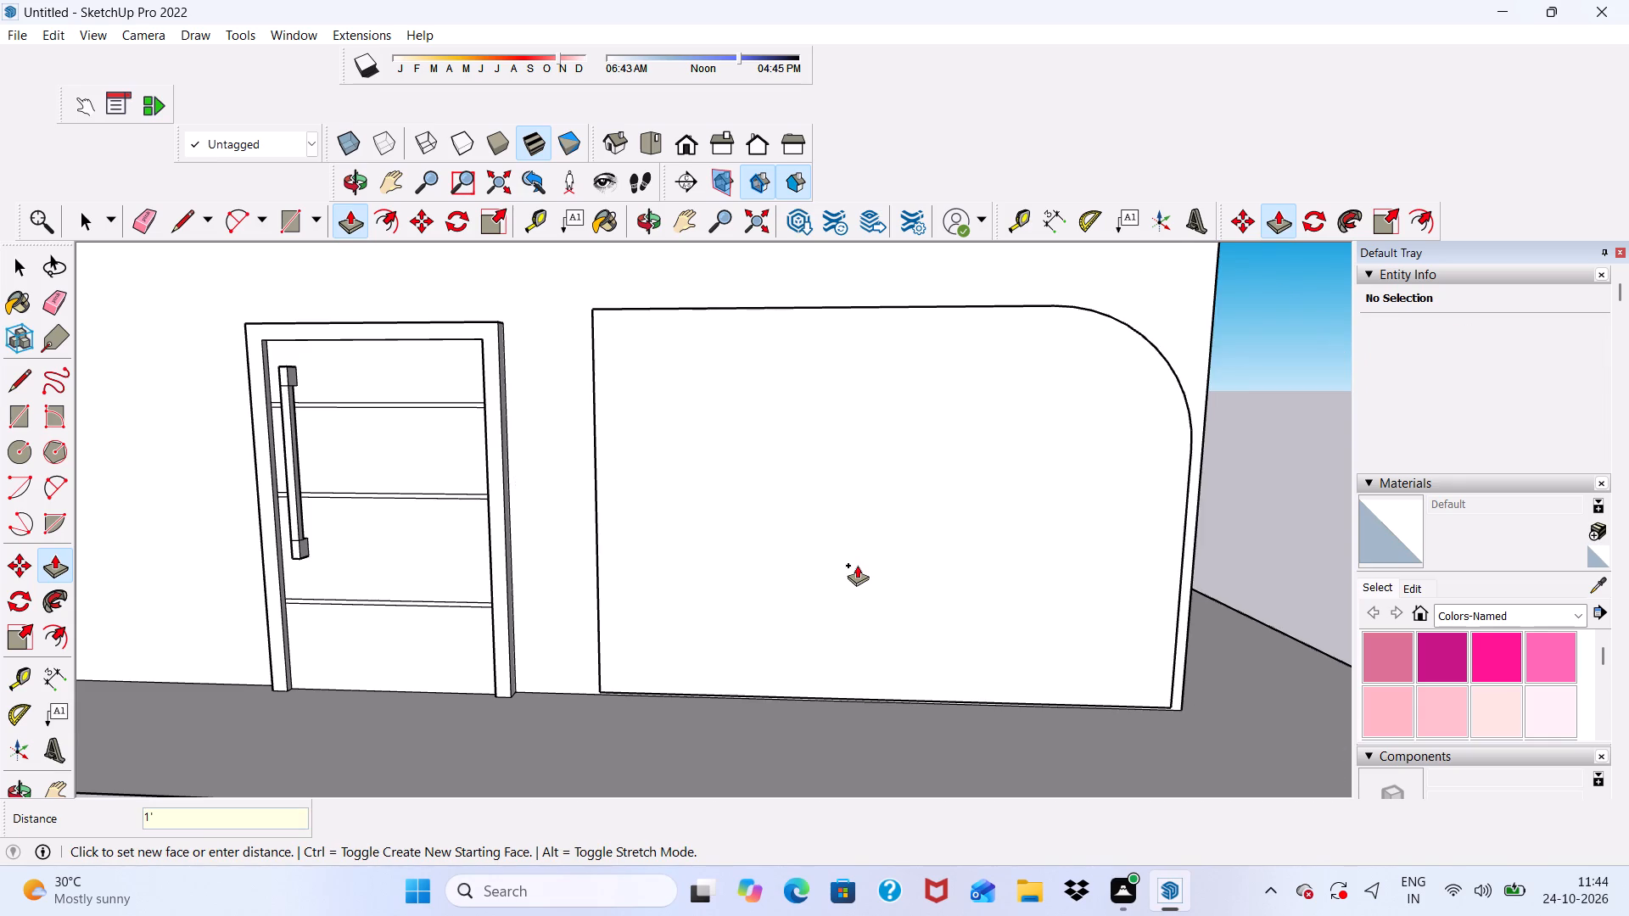
# Inspect the raised round-cornered panel and the door from the front, up close and from slightly above.
pyautogui.scroll(1, 857, 565)
pyautogui.scroll(-6, 837, 435)
pyautogui.moveTo(986, 531); pyautogui.dragTo(959, 521, button='middle')
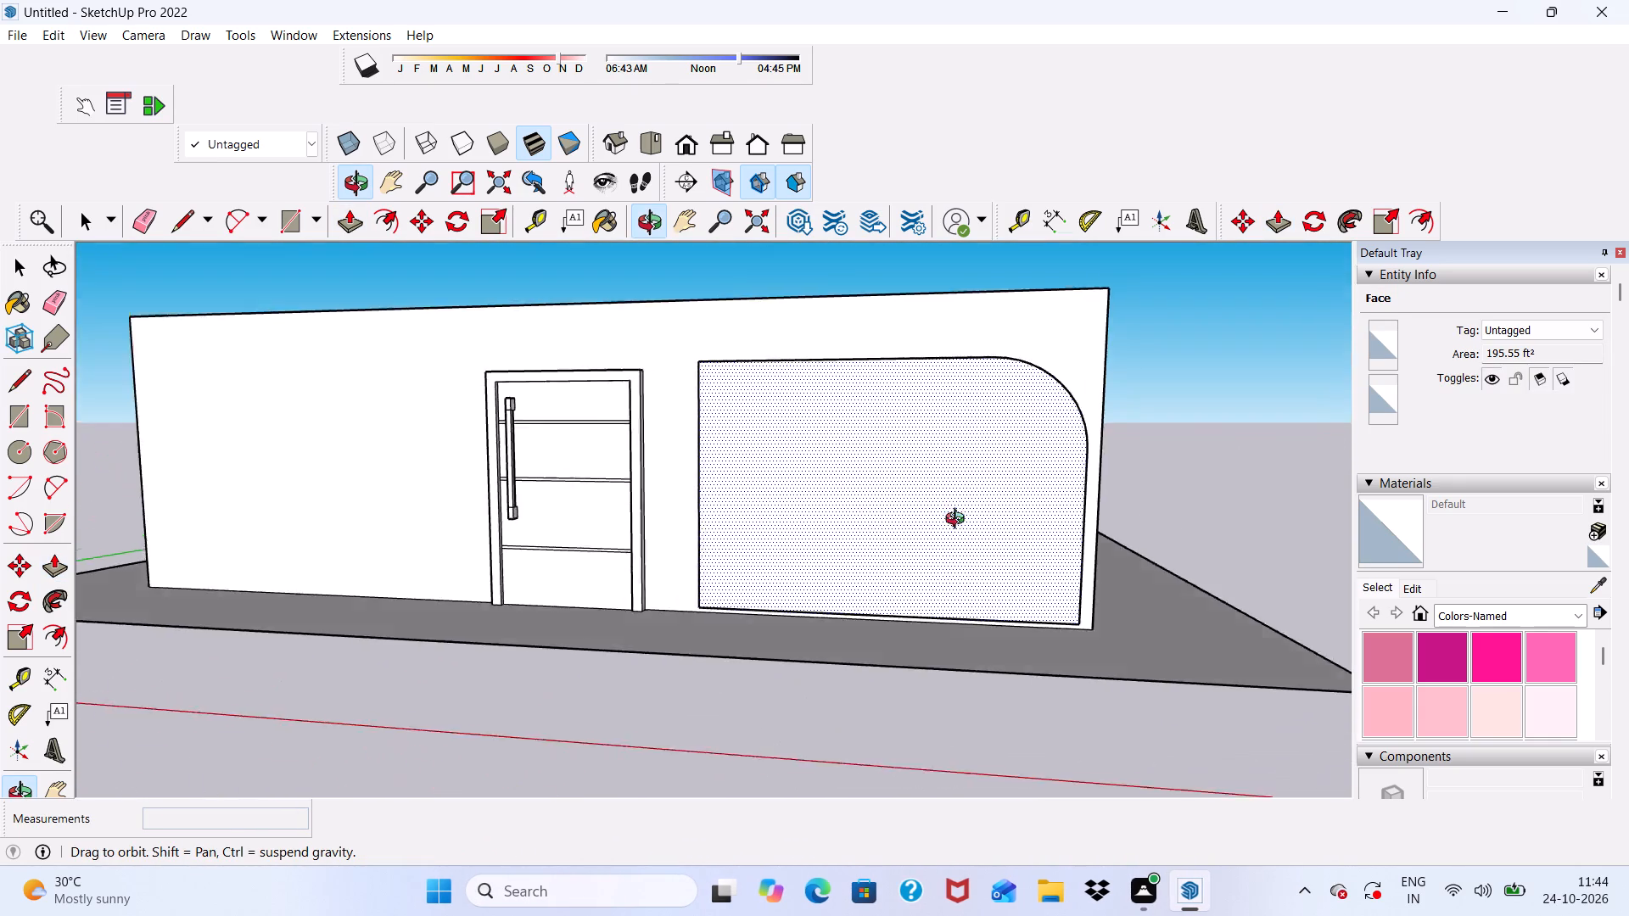
pyautogui.moveTo(959, 521); pyautogui.dragTo(1013, 549, button='middle')
pyautogui.scroll(7, 726, 463)
pyautogui.moveTo(716, 461); pyautogui.dragTo(708, 507, button='middle')
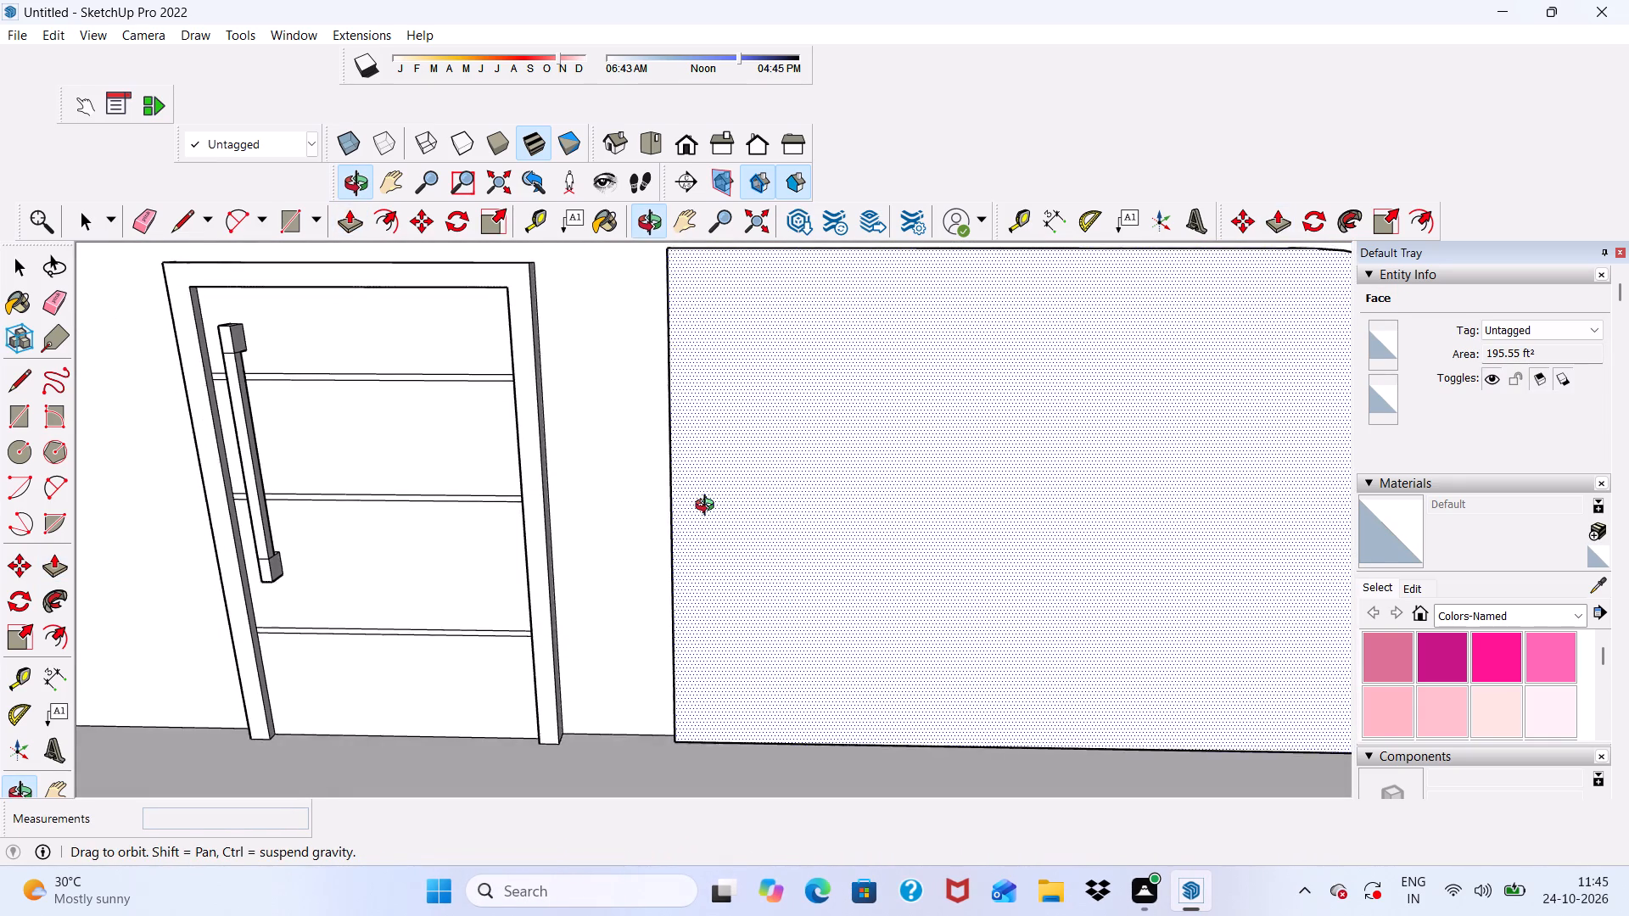
pyautogui.moveTo(708, 507); pyautogui.dragTo(708, 494, button='middle')
pyautogui.scroll(-3, 709, 489)
pyautogui.press('space')
pyautogui.scroll(-5, 697, 461)
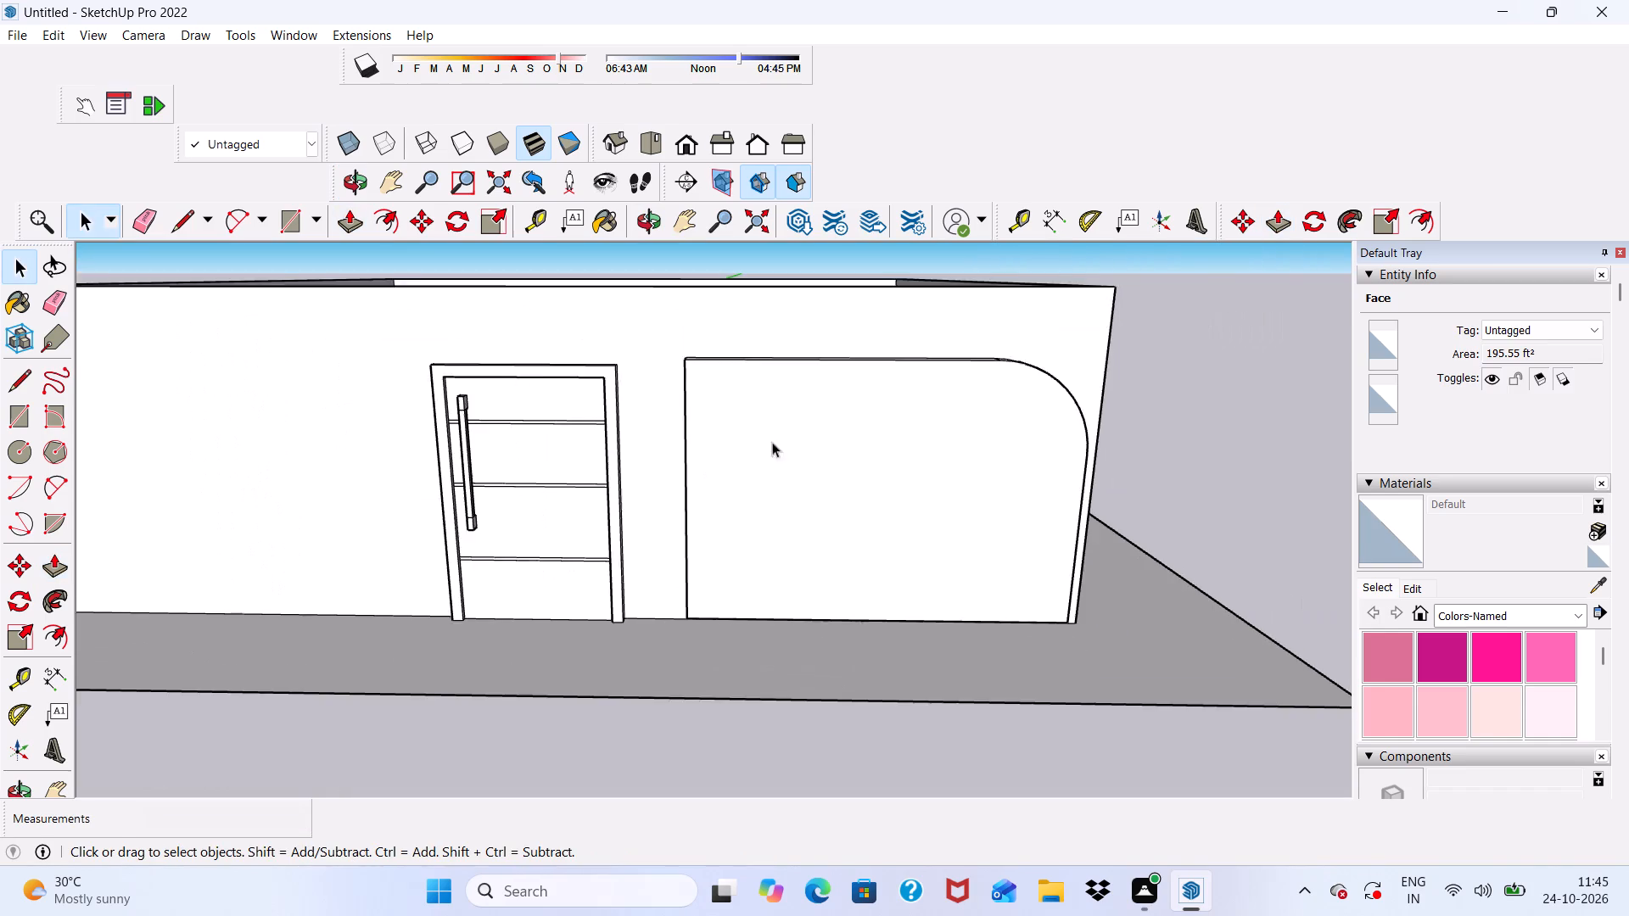
pyautogui.moveTo(826, 414); pyautogui.dragTo(810, 319, button='middle')
# Draw a rectangle about 13' 1" by 8' 10" on the face of the raised round-cornered panel, inset from its edges.
pyautogui.click(280, 221)
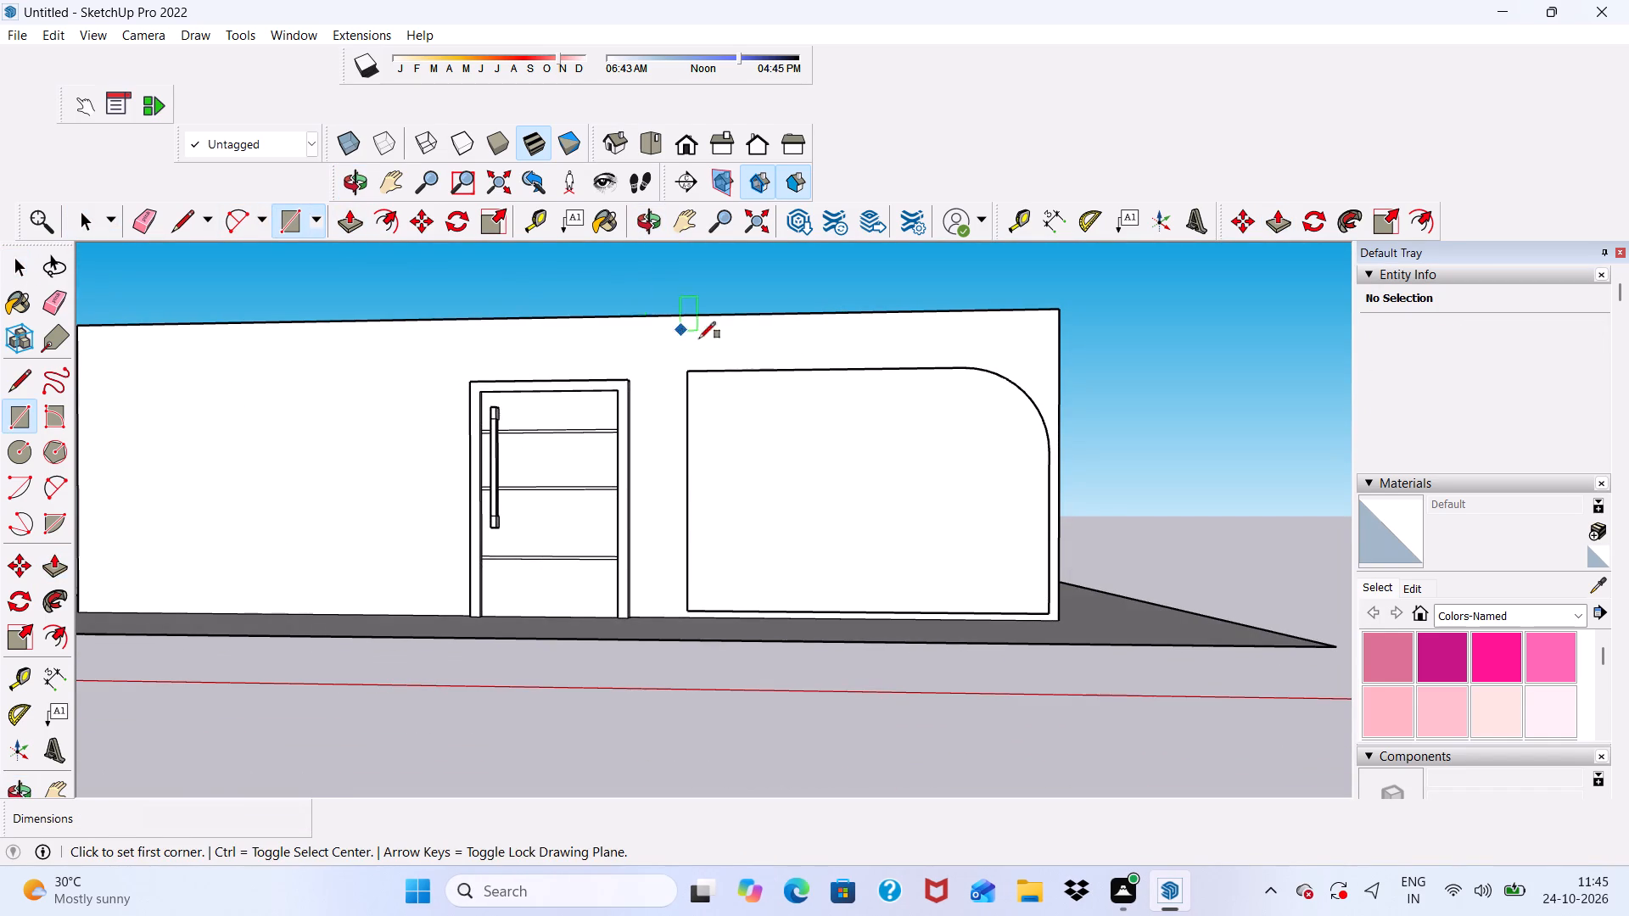
pyautogui.scroll(4, 755, 410)
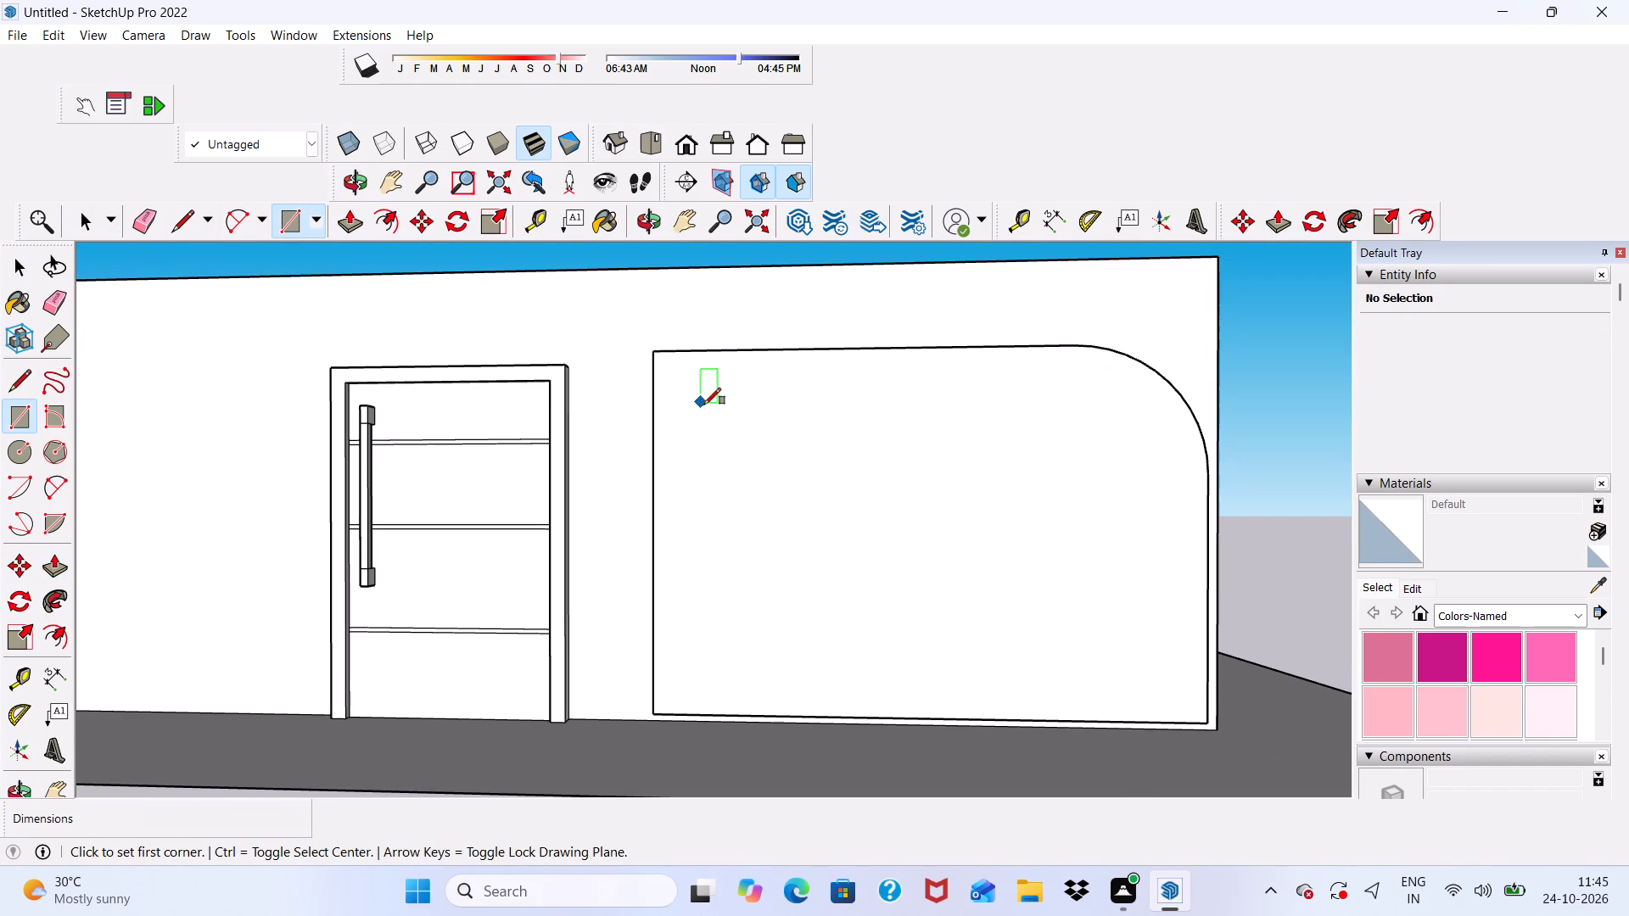
pyautogui.click(711, 407)
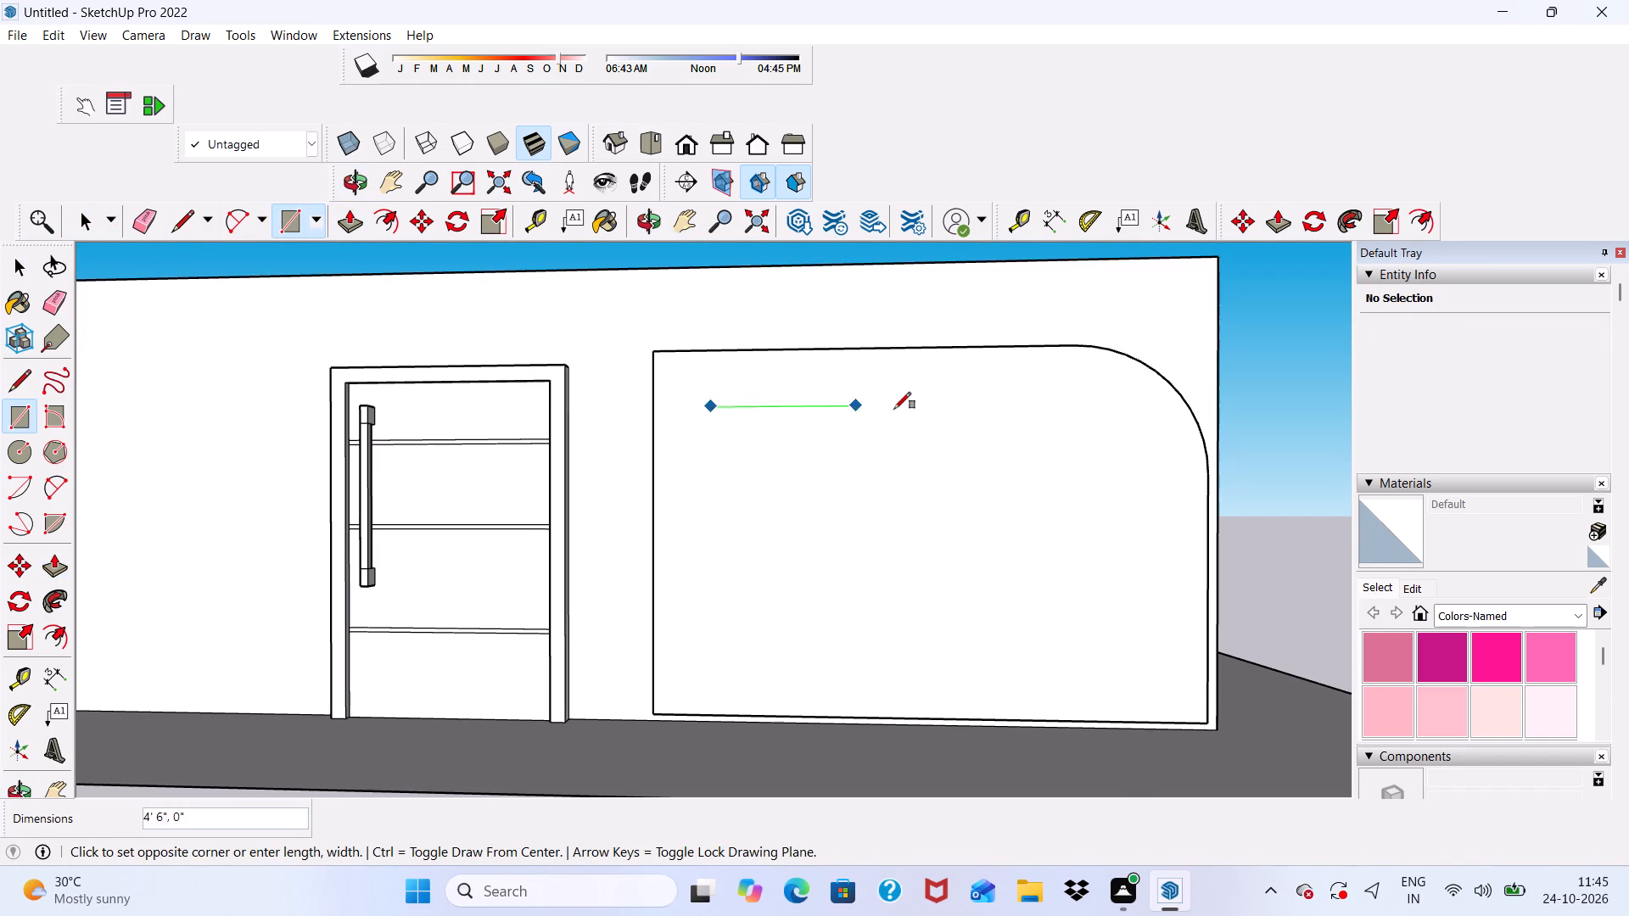
pyautogui.scroll(-4, 903, 411)
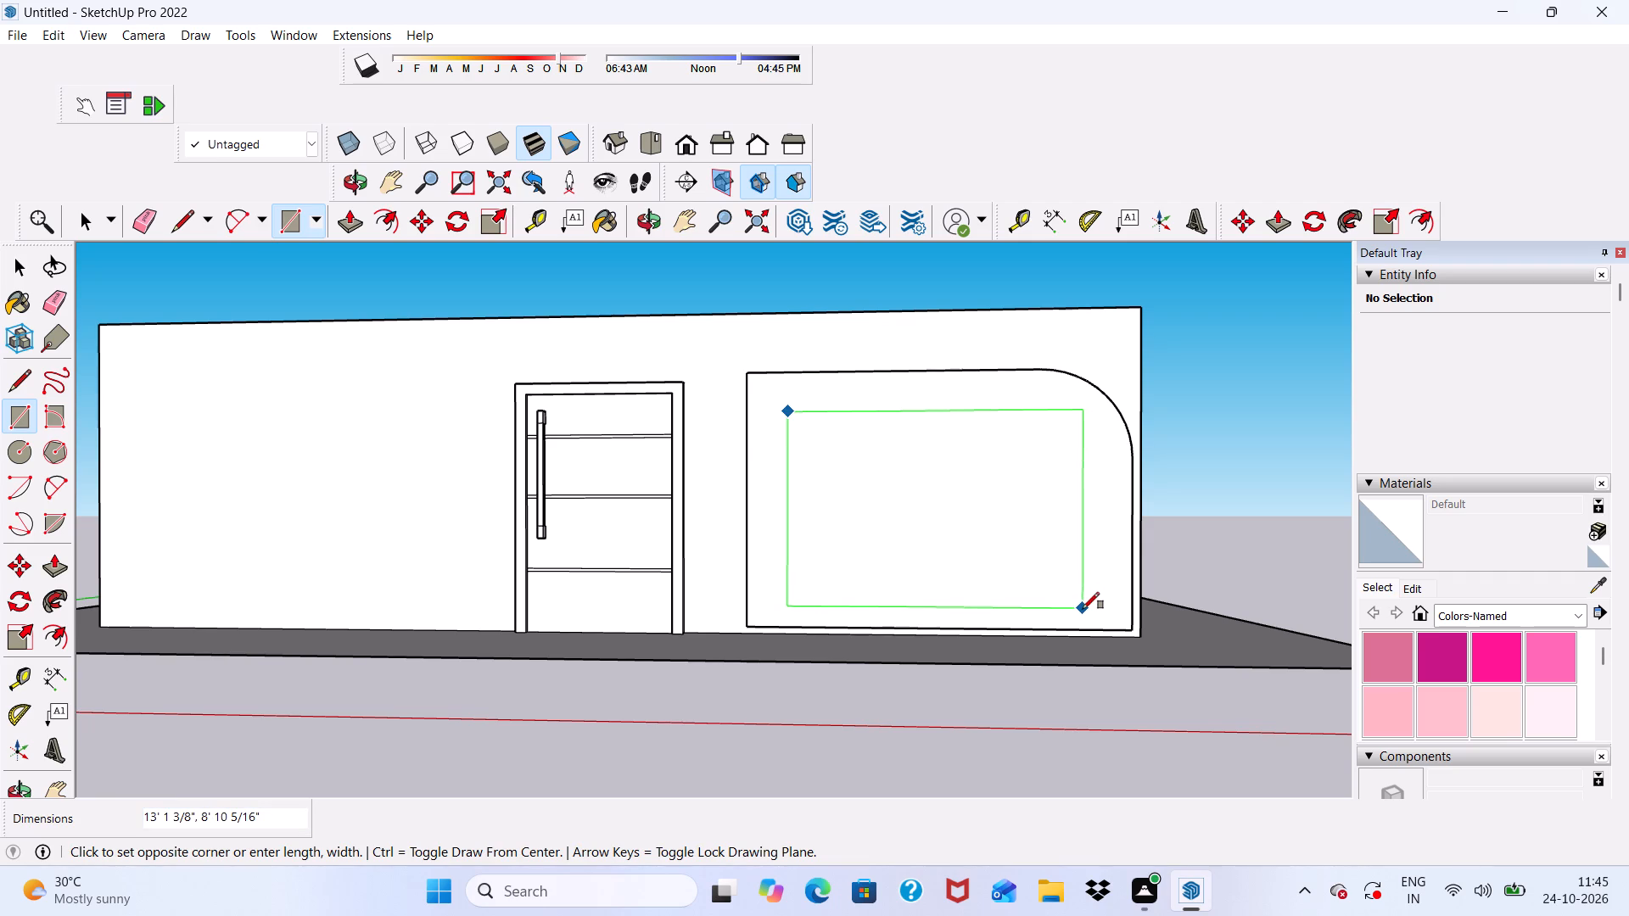
pyautogui.click(1083, 609)
# Offset the rectangle on the raised panel outward by about 3" to outline a frame around it.
pyautogui.scroll(-2, 938, 417)
pyautogui.moveTo(927, 404); pyautogui.dragTo(921, 555, button='middle')
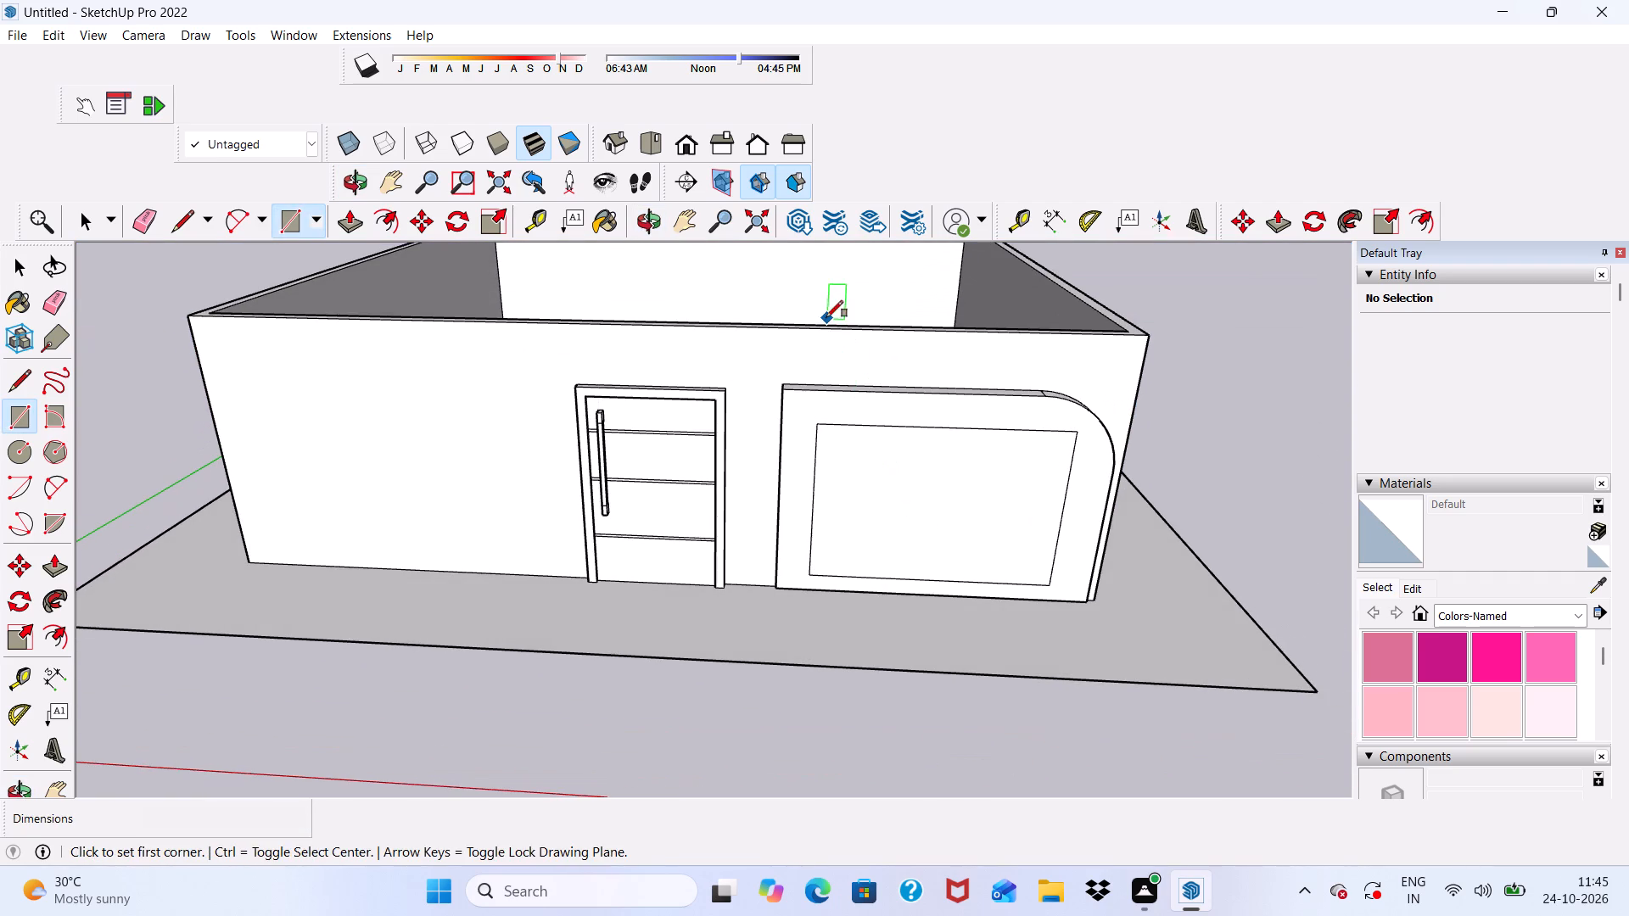
pyautogui.press('space')
pyautogui.scroll(7, 860, 499)
pyautogui.click(847, 486)
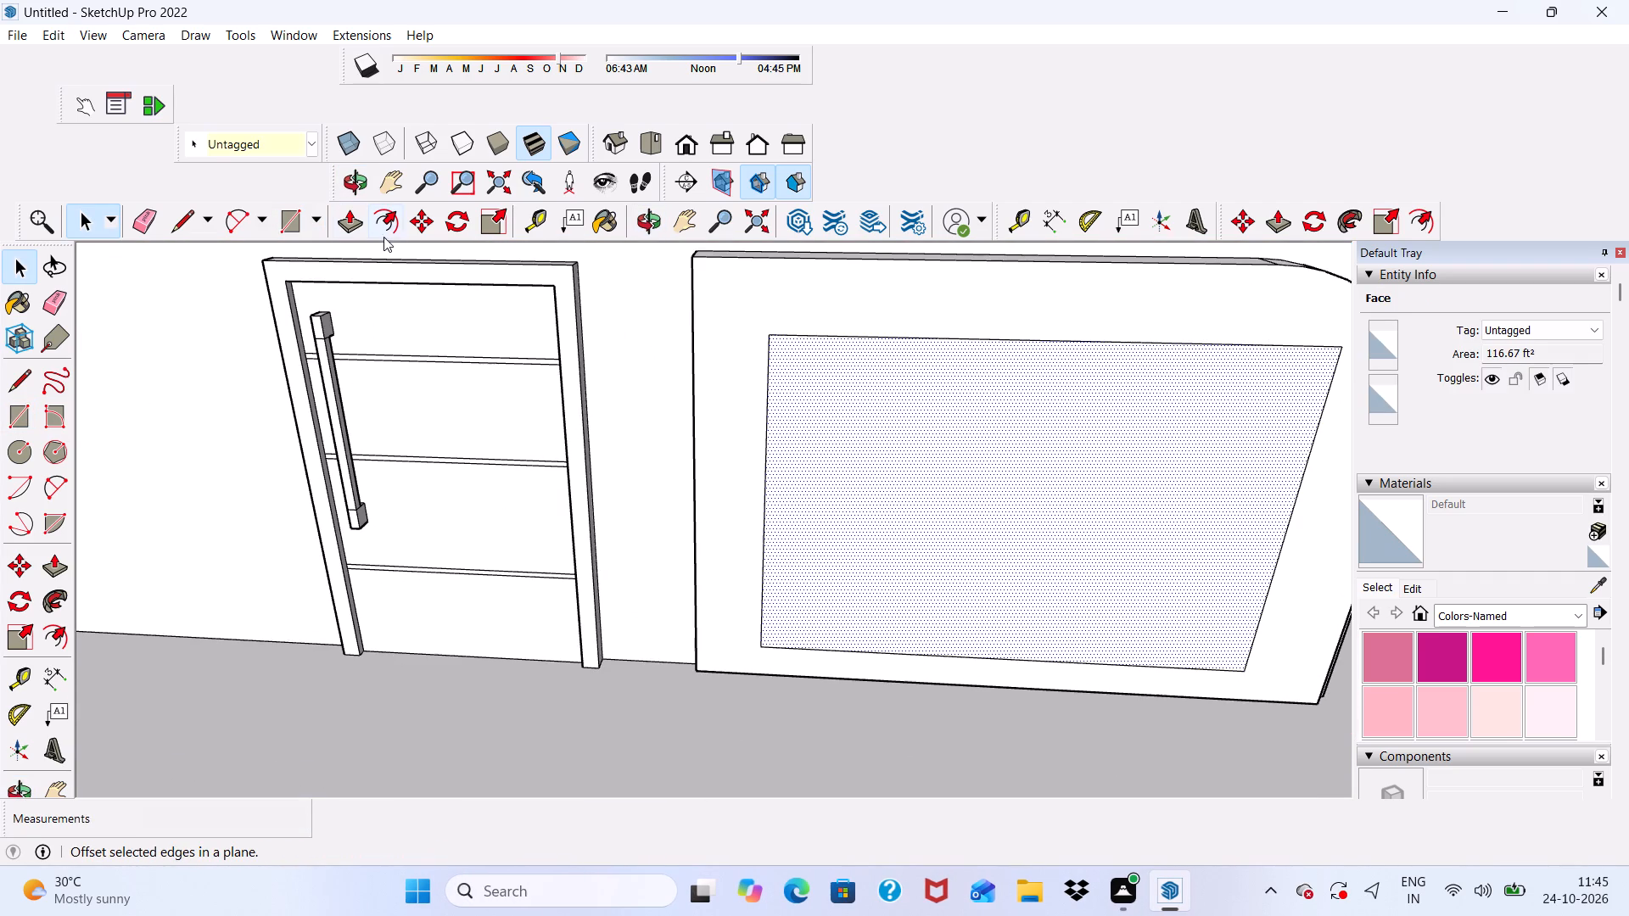
pyautogui.click(389, 220)
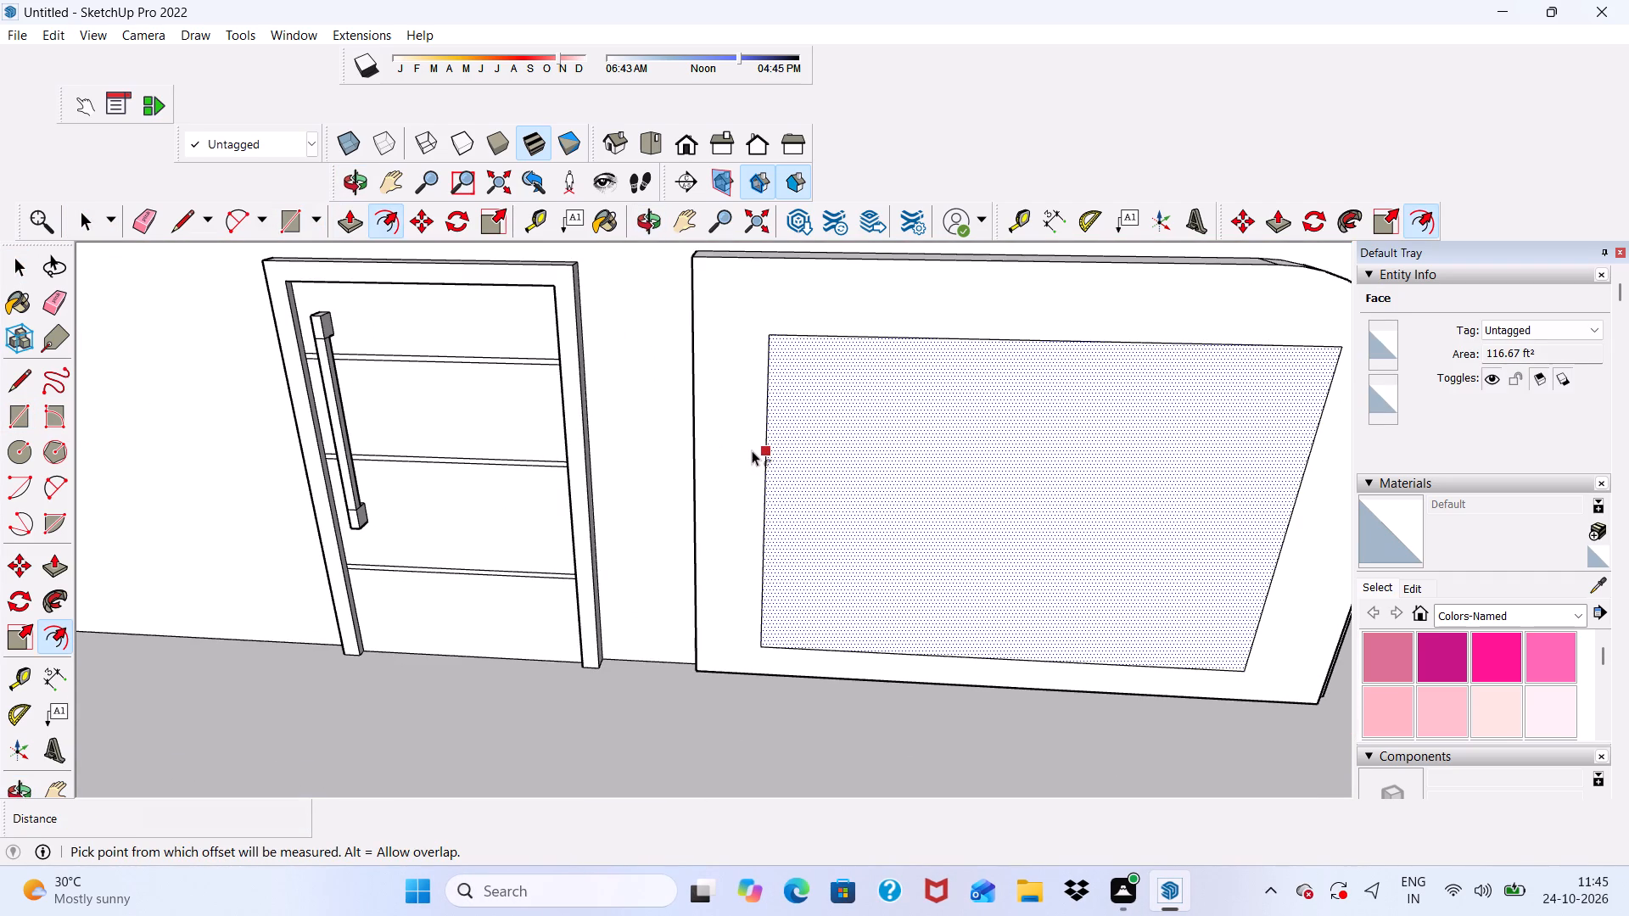
pyautogui.click(760, 450)
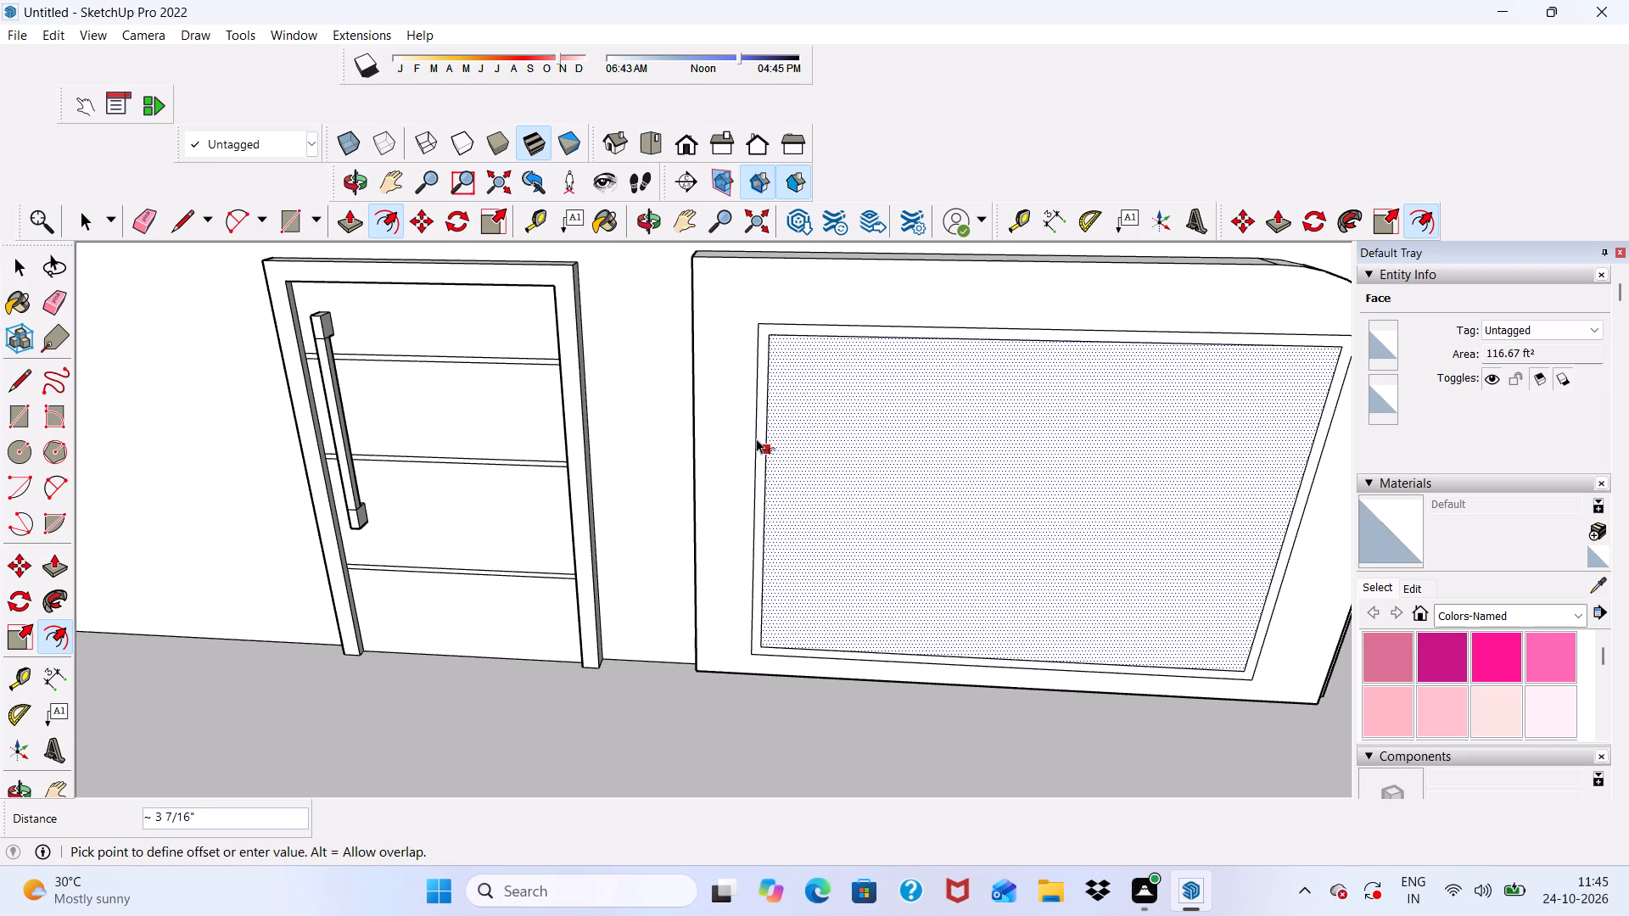
pyautogui.click(756, 438)
# Extrude the narrow frame border around the panel's rectangle outward by 3".
pyautogui.click(346, 220)
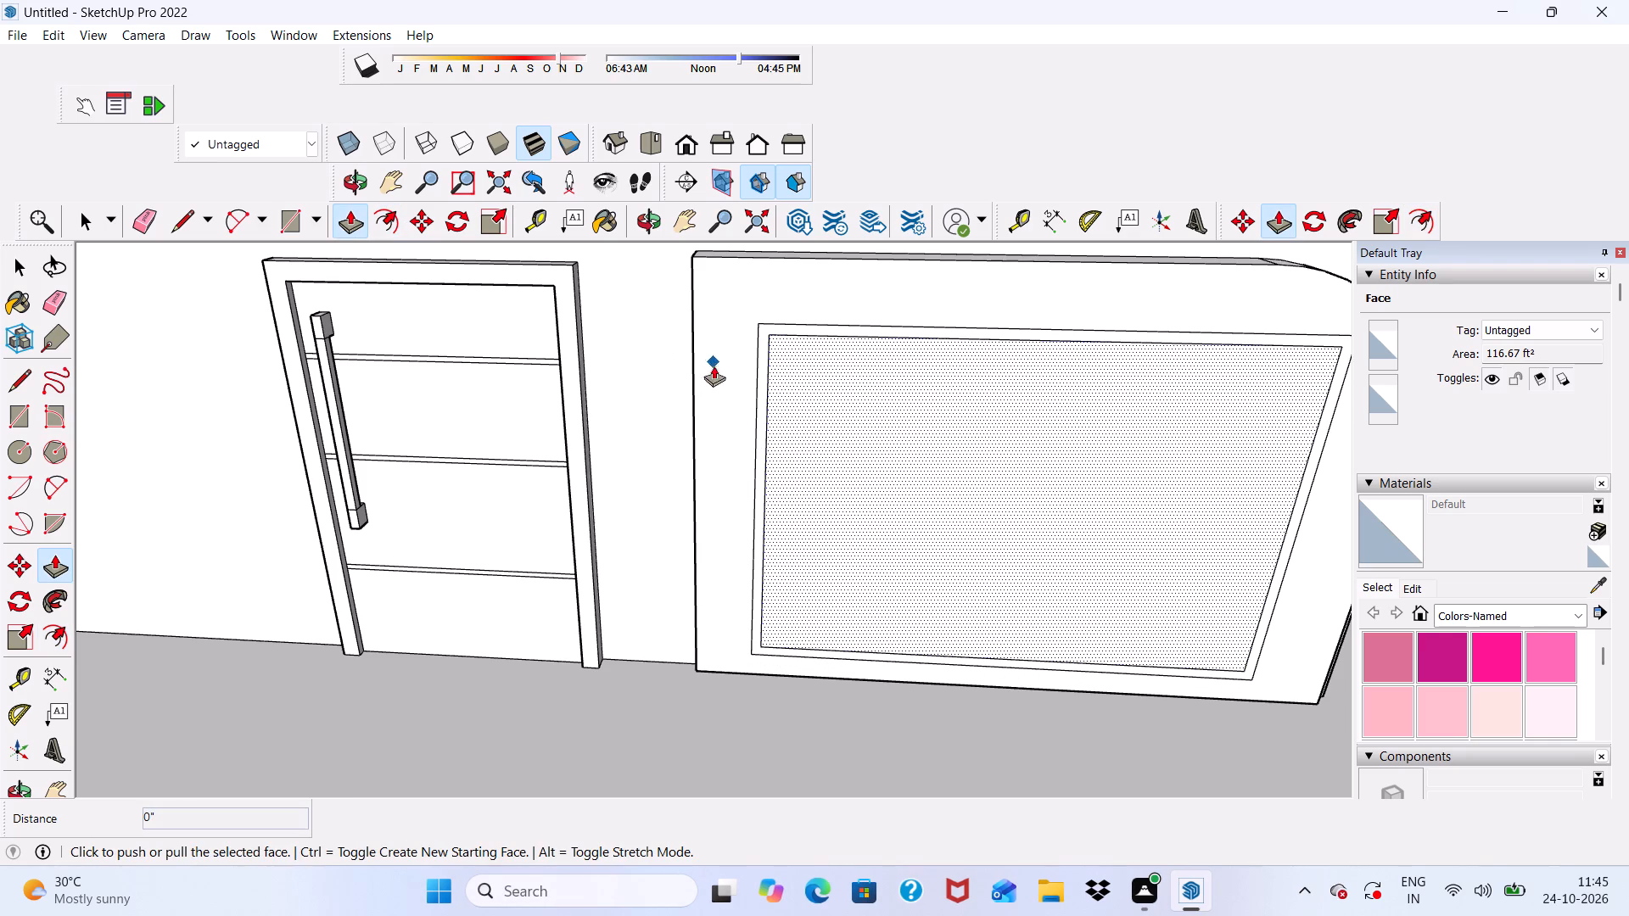
pyautogui.scroll(5, 779, 411)
pyautogui.press('space')
pyautogui.scroll(-18, 711, 386)
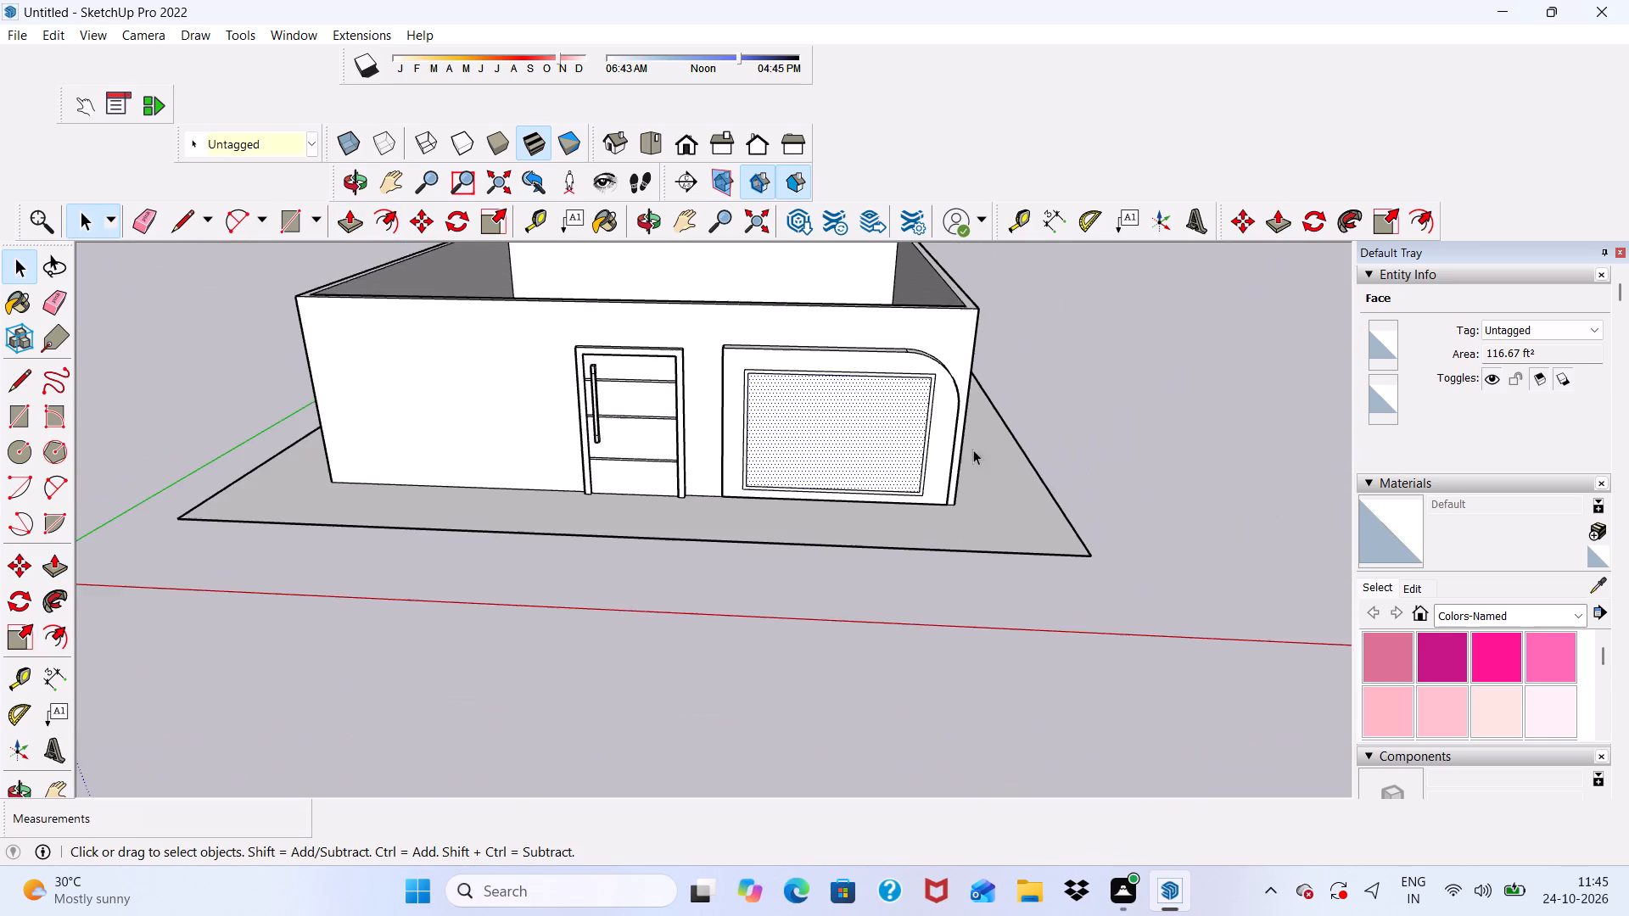
pyautogui.click(1131, 398)
pyautogui.scroll(20, 754, 445)
pyautogui.click(795, 299)
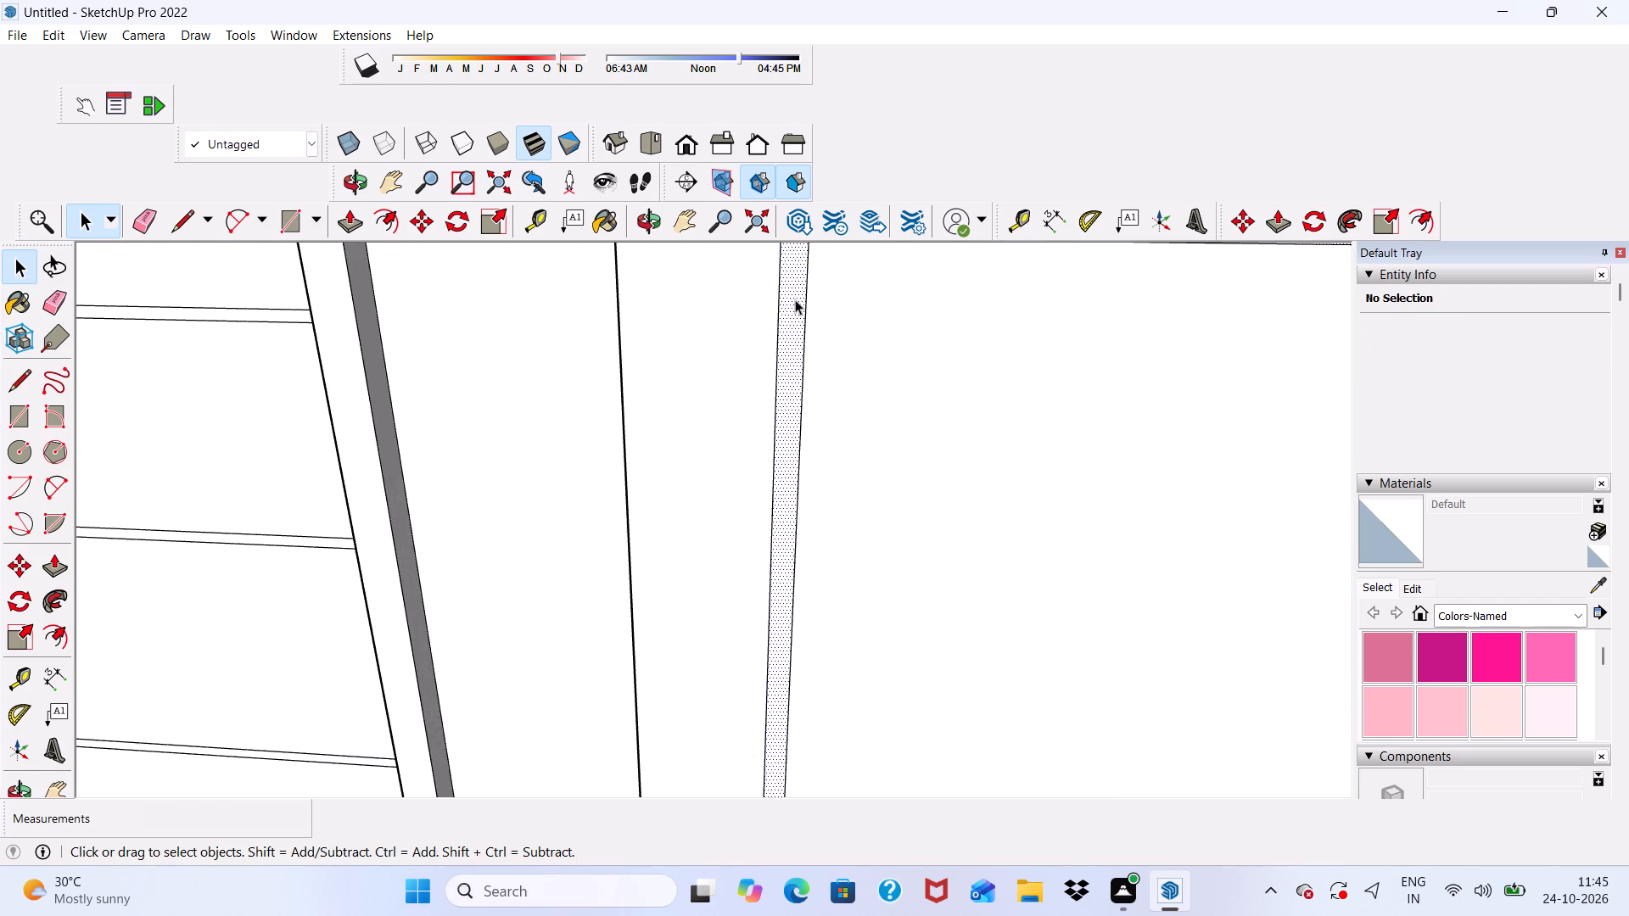
pyautogui.click(350, 222)
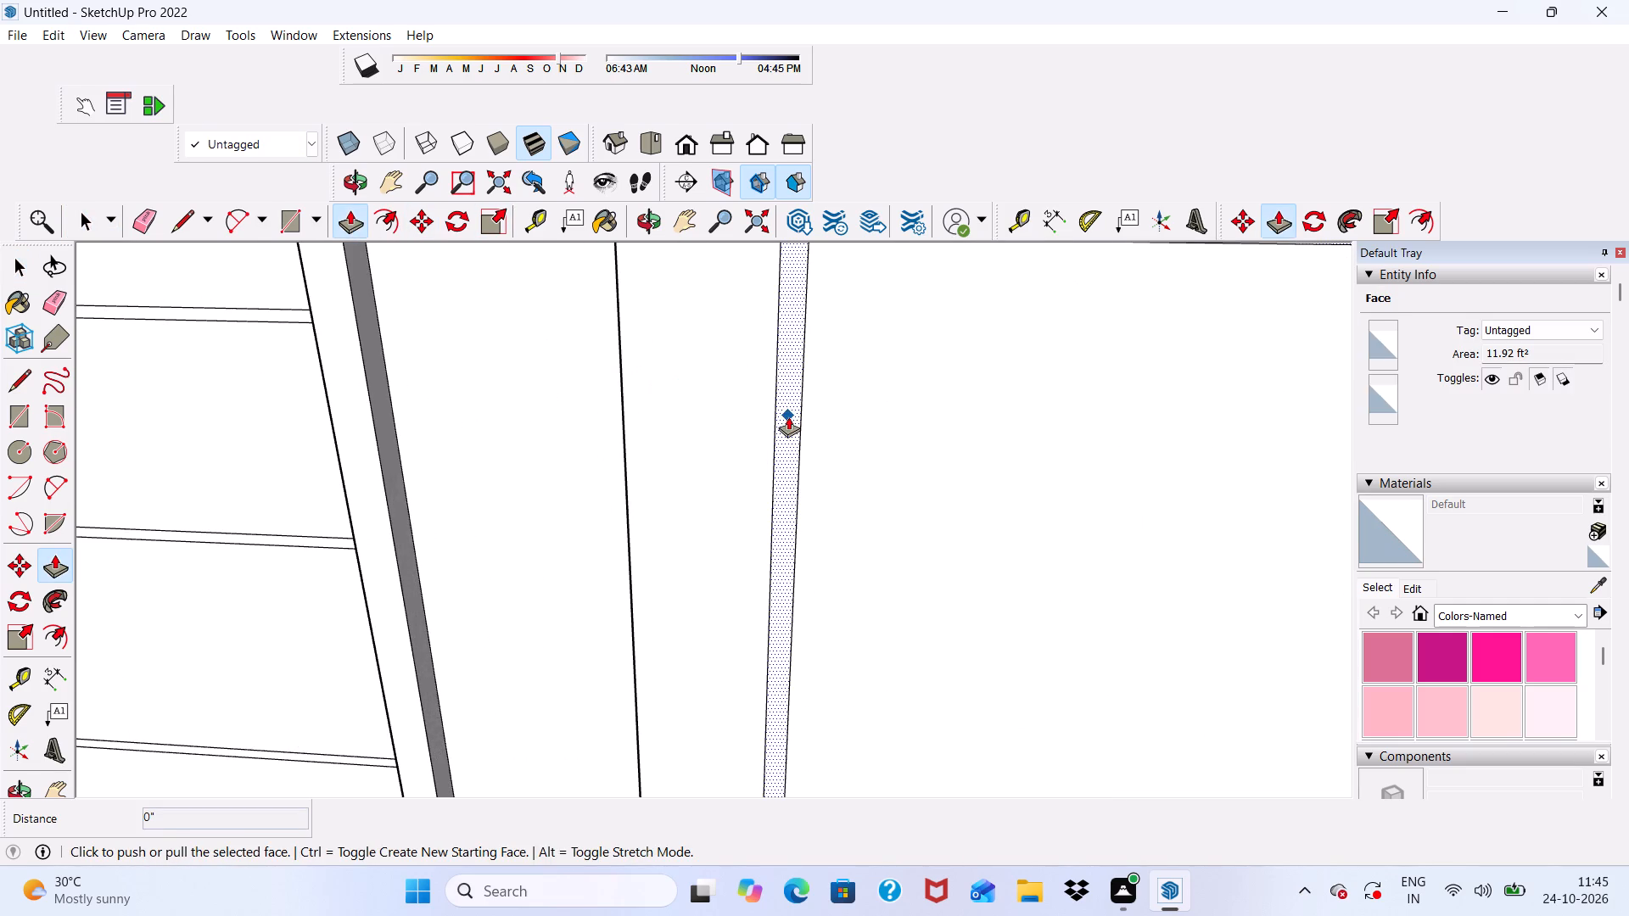
pyautogui.click(788, 416)
pyautogui.scroll(-9, 787, 428)
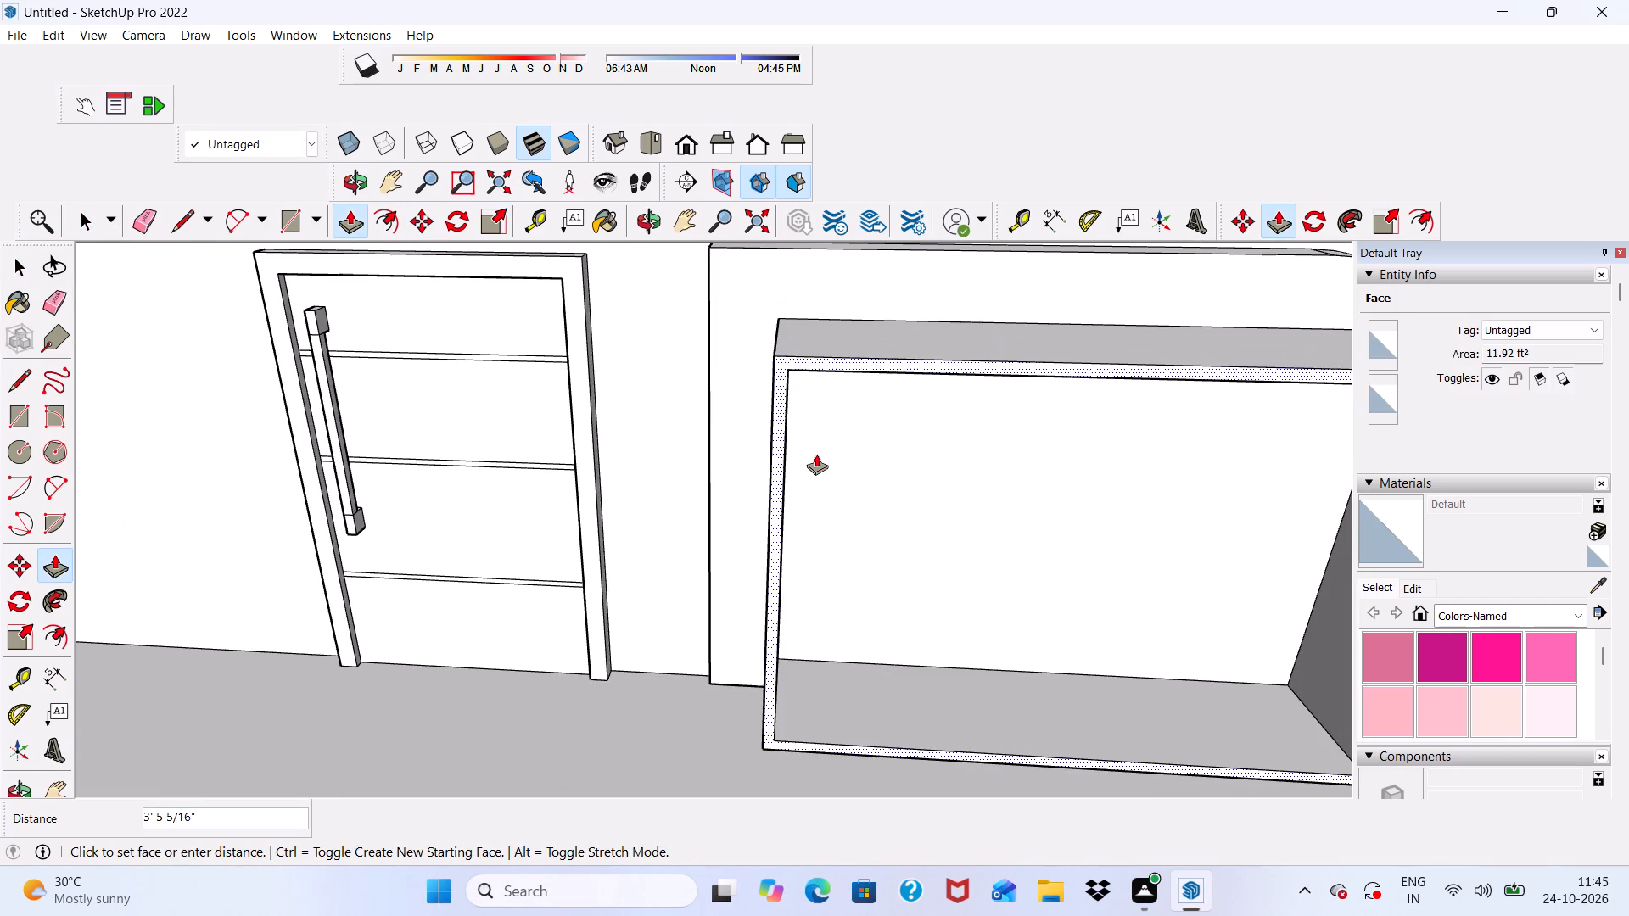
pyautogui.write('3"')
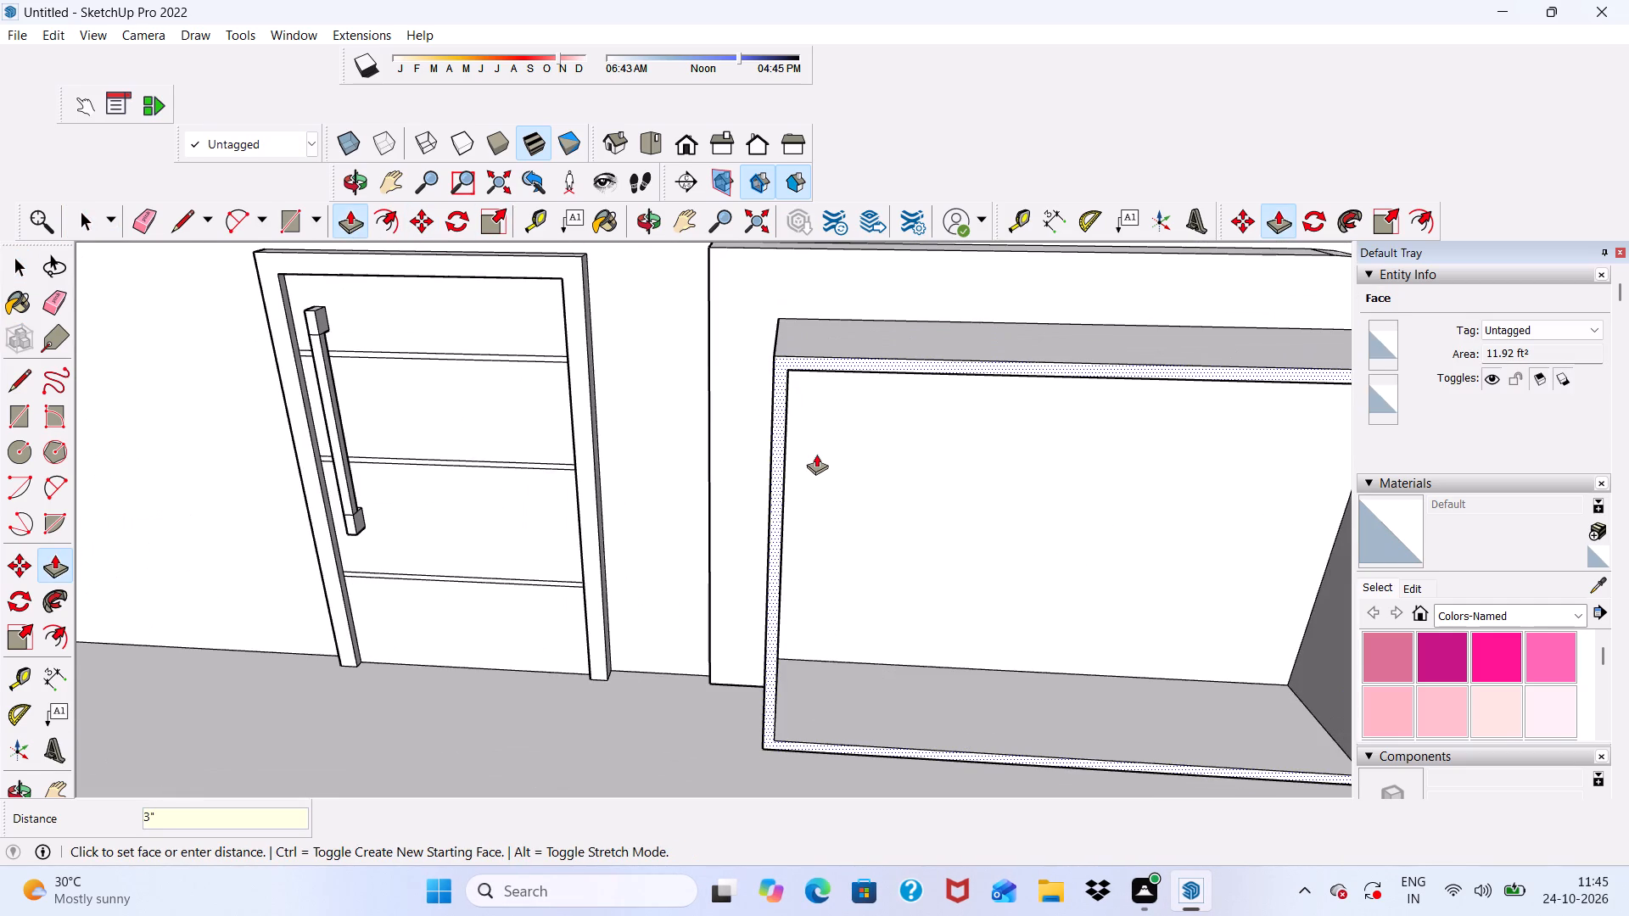
pyautogui.press('Return')
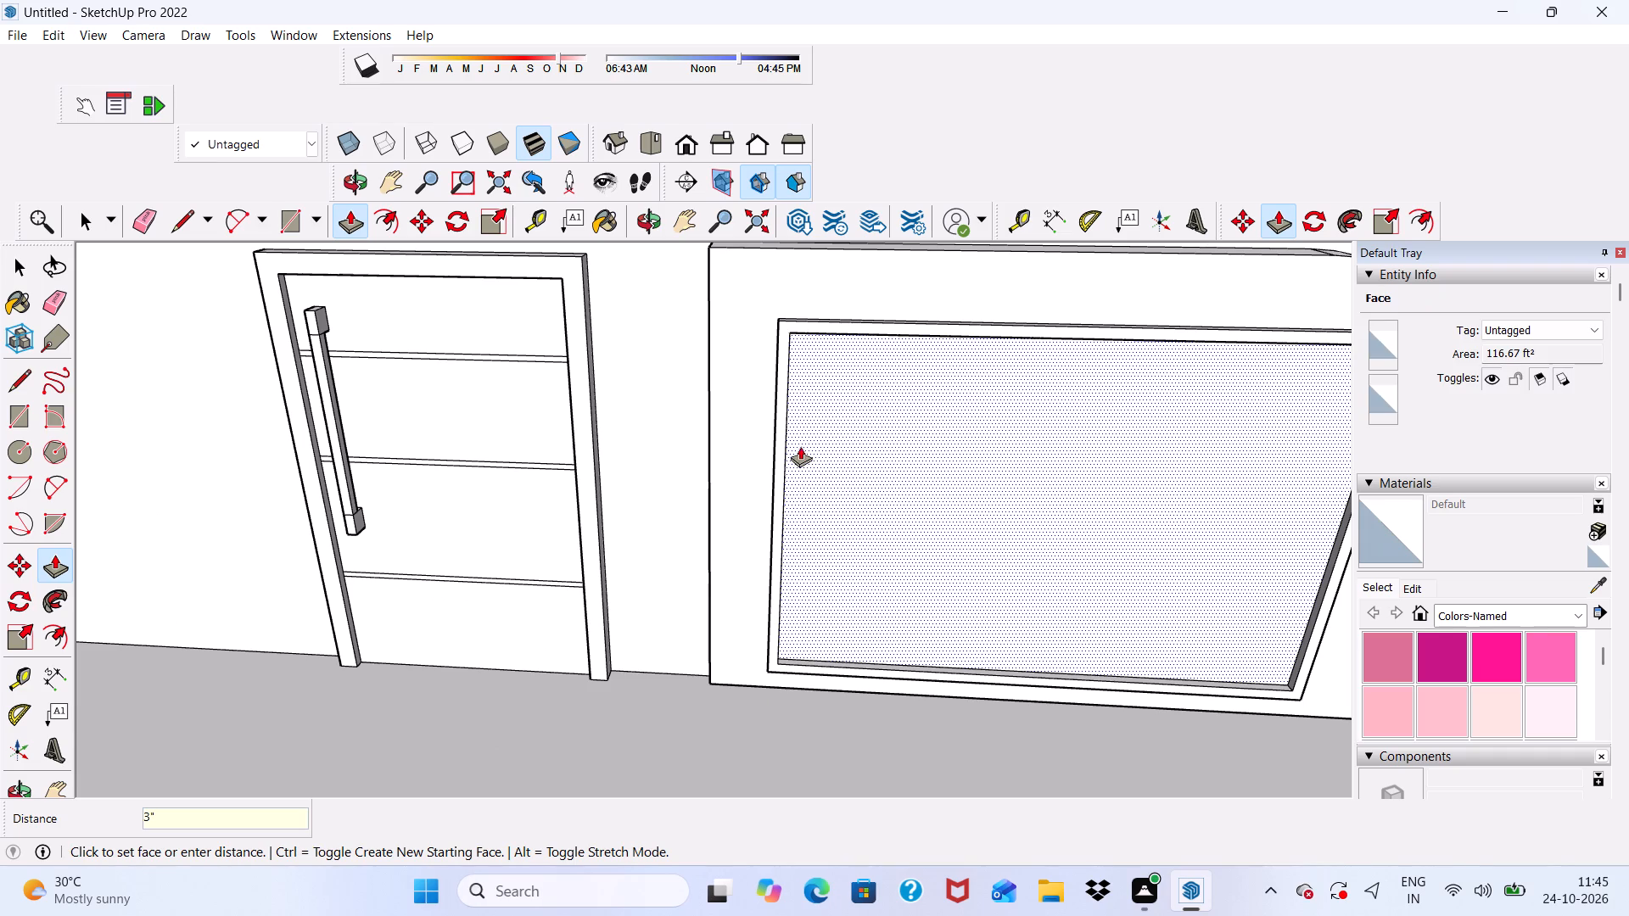
# Examine the framed panel, the door and the blank stretch of front wall from below, above and the front.
pyautogui.scroll(-3, 794, 442)
pyautogui.moveTo(783, 458); pyautogui.dragTo(830, 260, button='middle')
pyautogui.press('space')
pyautogui.scroll(-5, 823, 301)
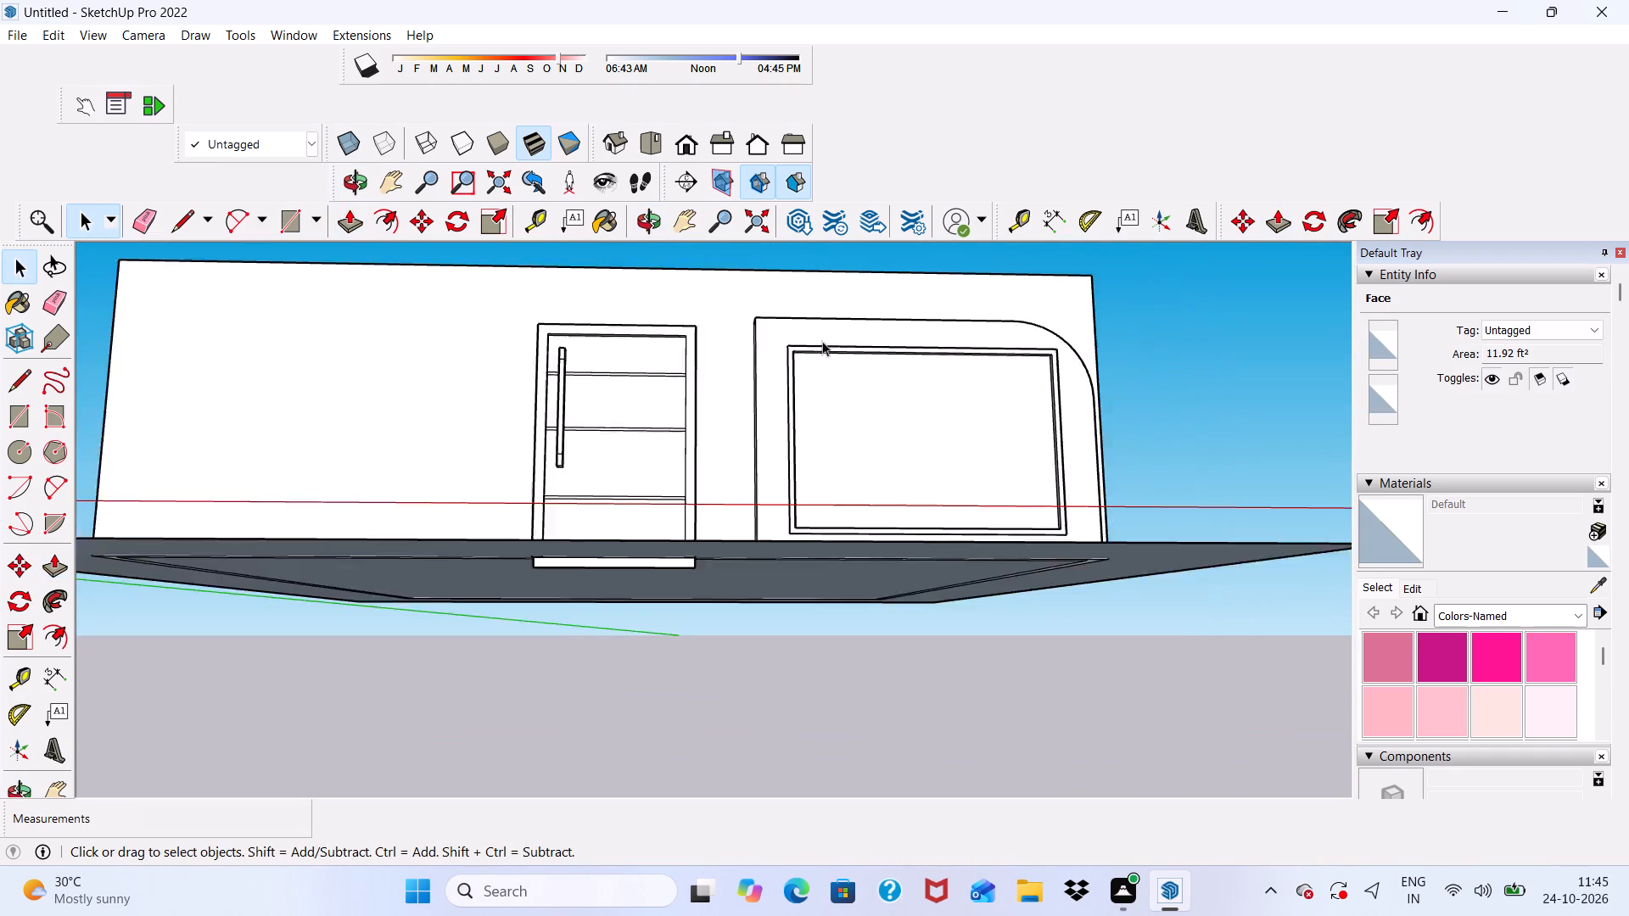
pyautogui.scroll(-1, 822, 341)
pyautogui.moveTo(862, 394); pyautogui.dragTo(907, 547, button='middle')
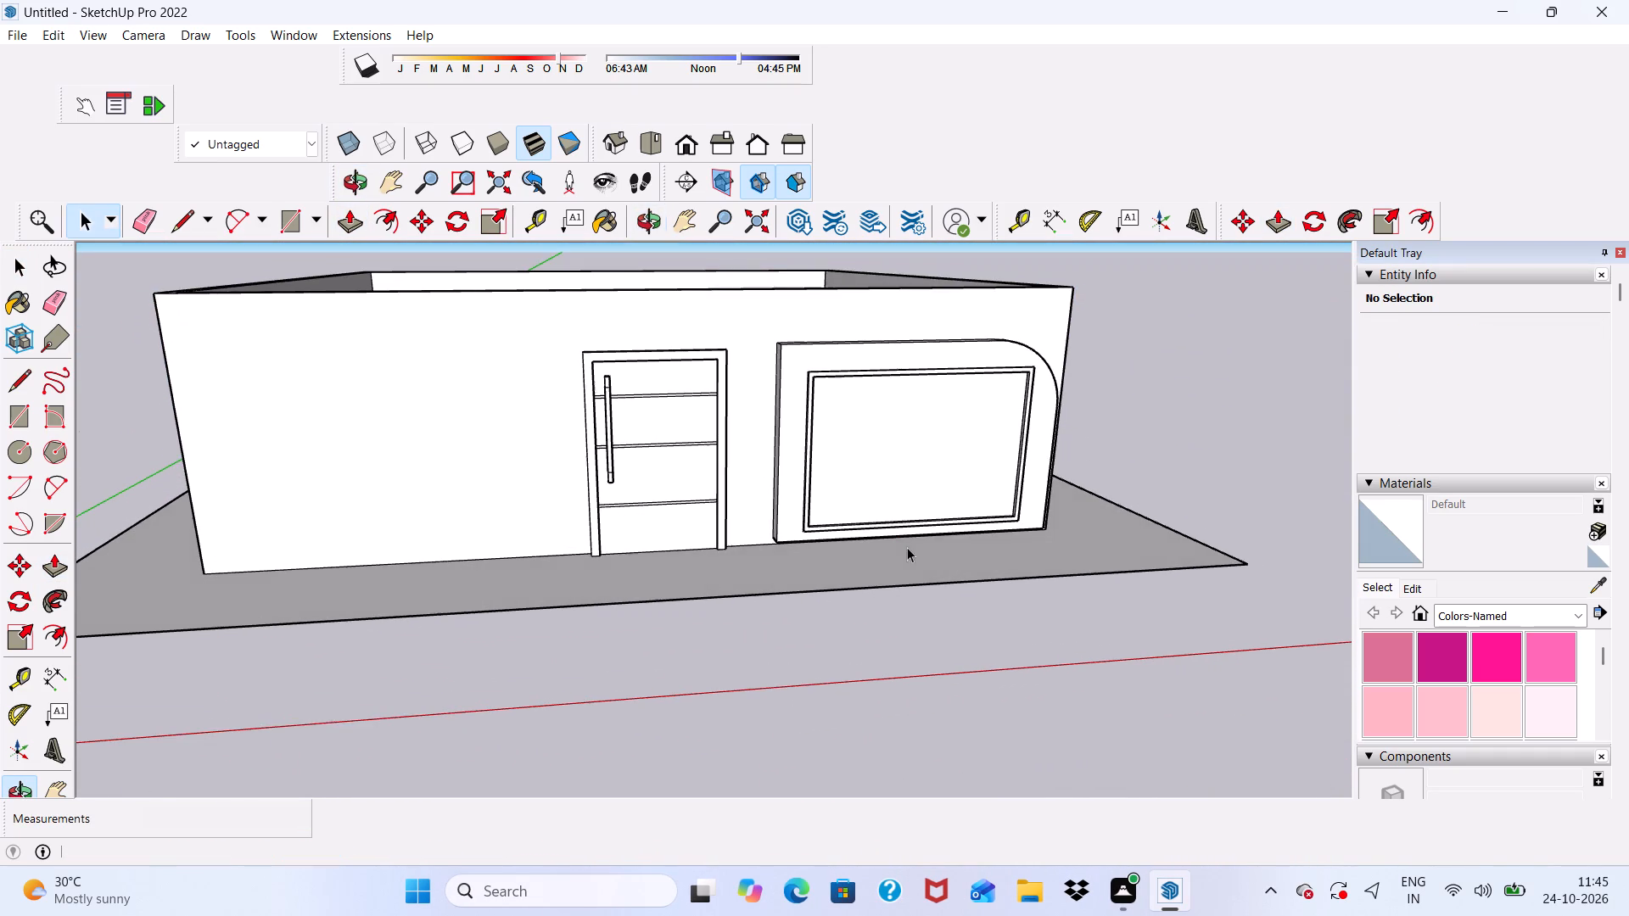
pyautogui.scroll(4, 689, 459)
pyautogui.scroll(-5, 686, 449)
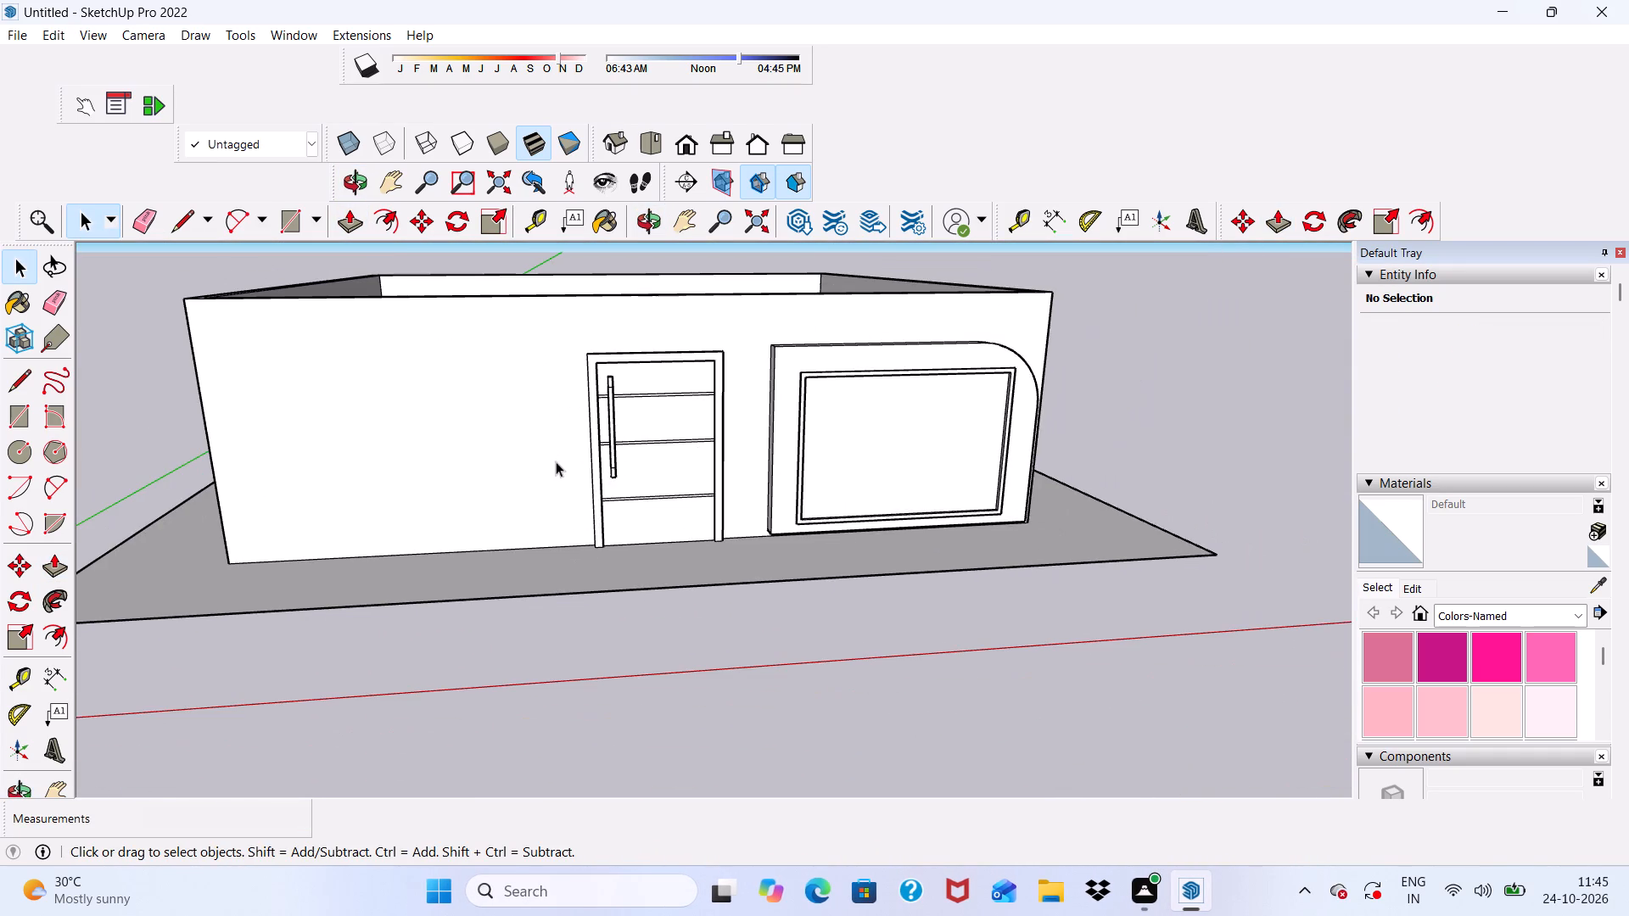
pyautogui.scroll(5, 495, 470)
pyautogui.moveTo(1126, 365); pyautogui.dragTo(1075, 282, button='middle')
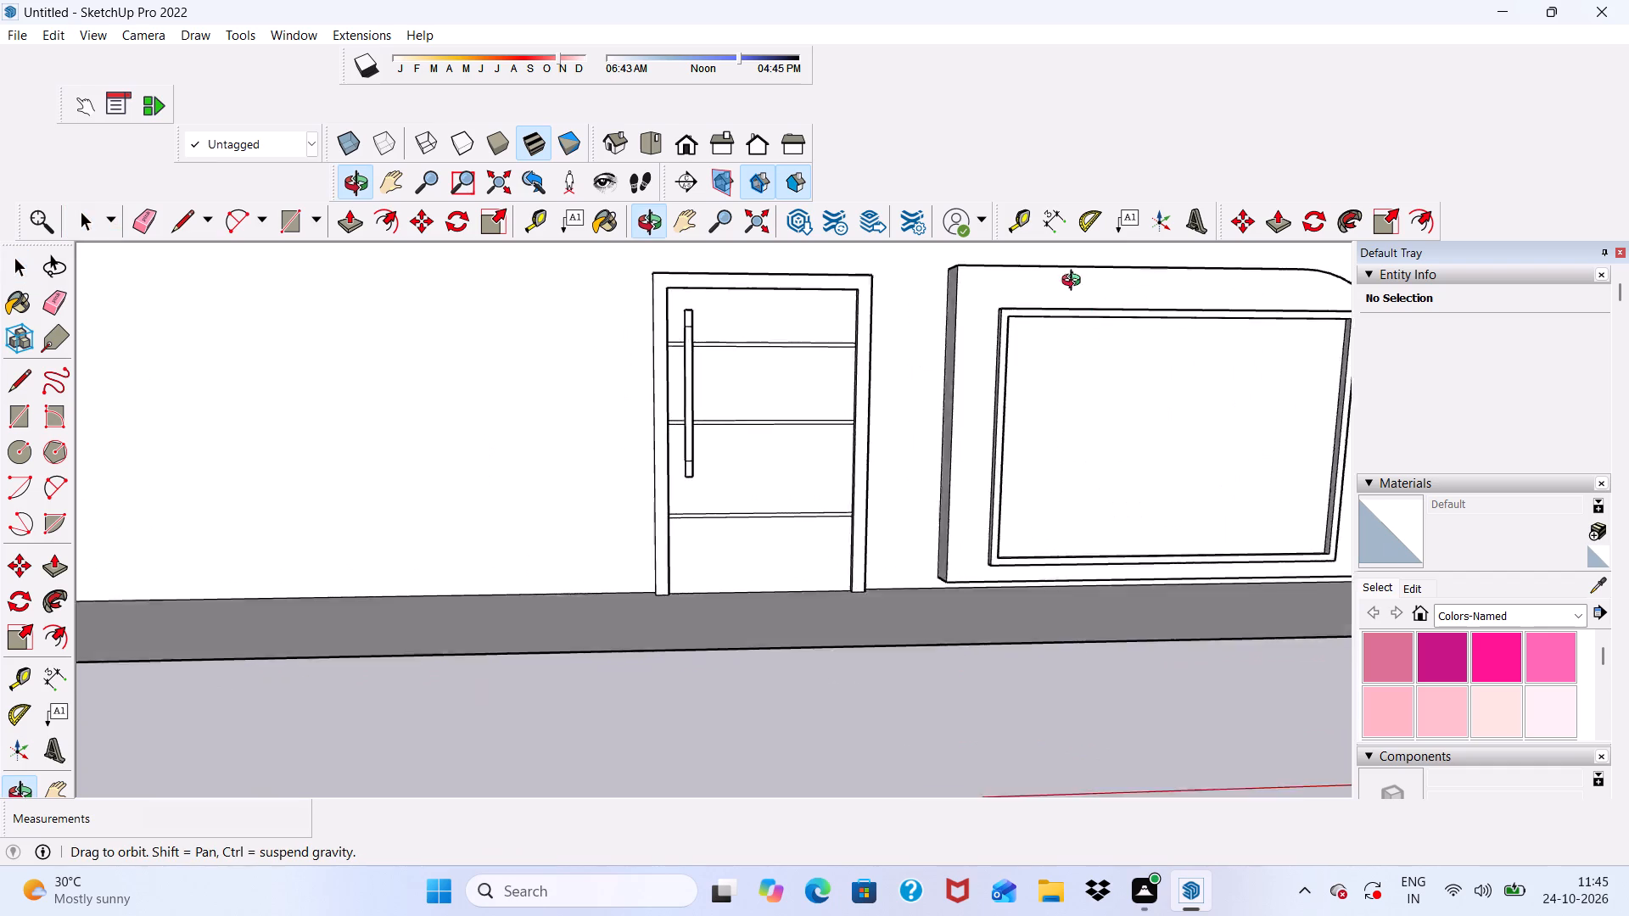
pyautogui.moveTo(1075, 282); pyautogui.dragTo(1044, 342, button='middle')
pyautogui.scroll(1, 1038, 343)
pyautogui.scroll(-10, 1038, 343)
pyautogui.scroll(6, 781, 270)
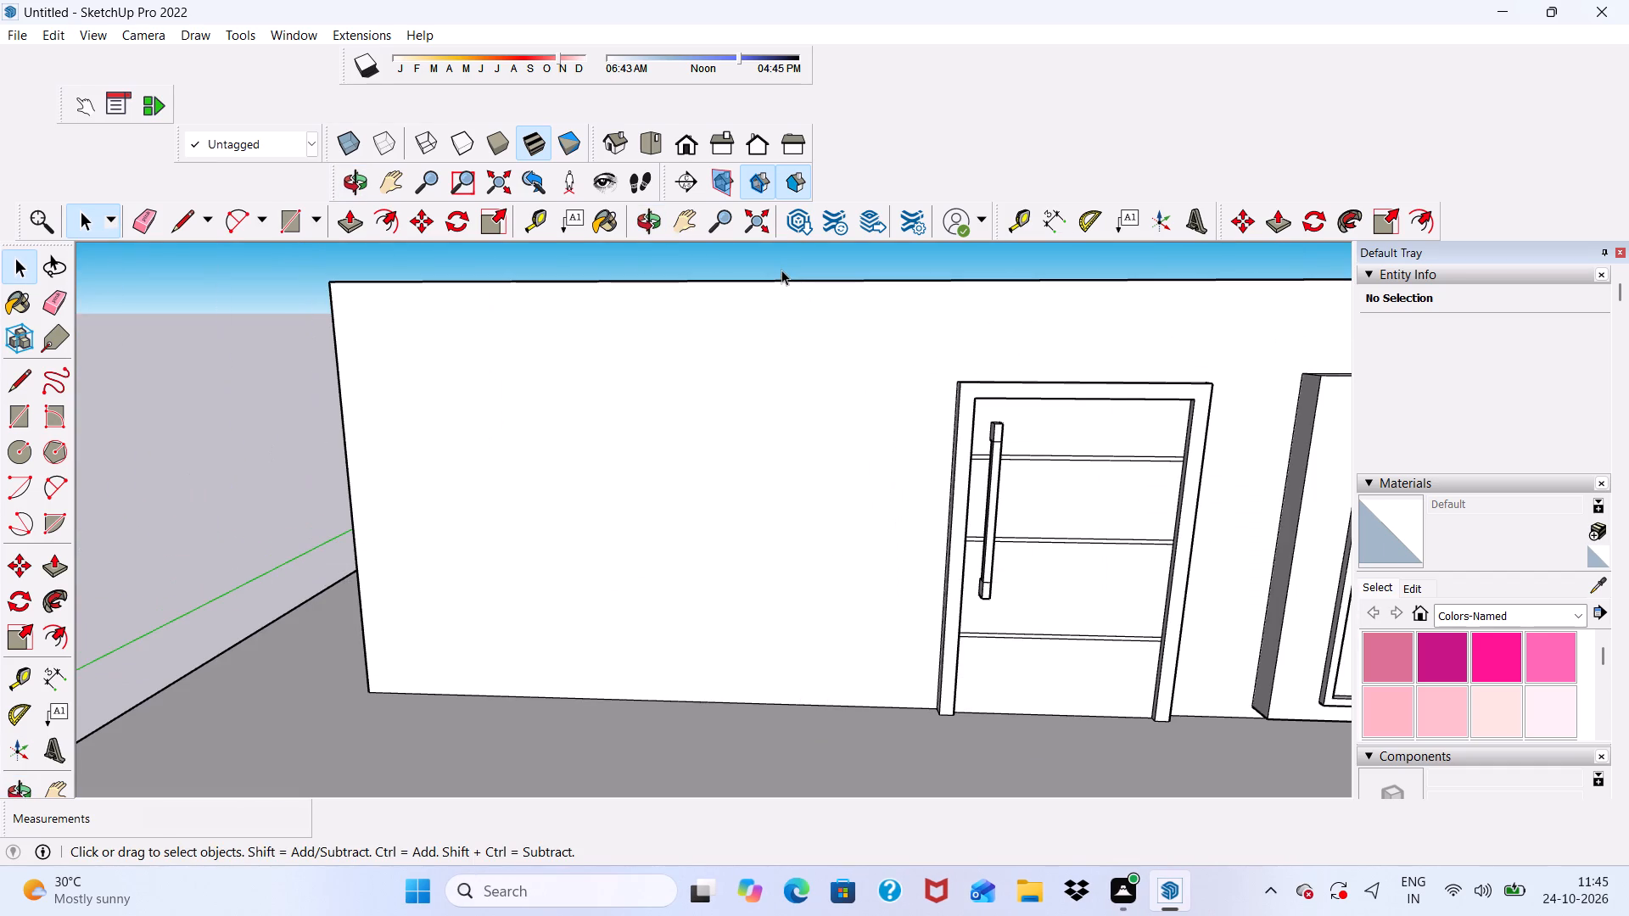
pyautogui.scroll(-5, 799, 232)
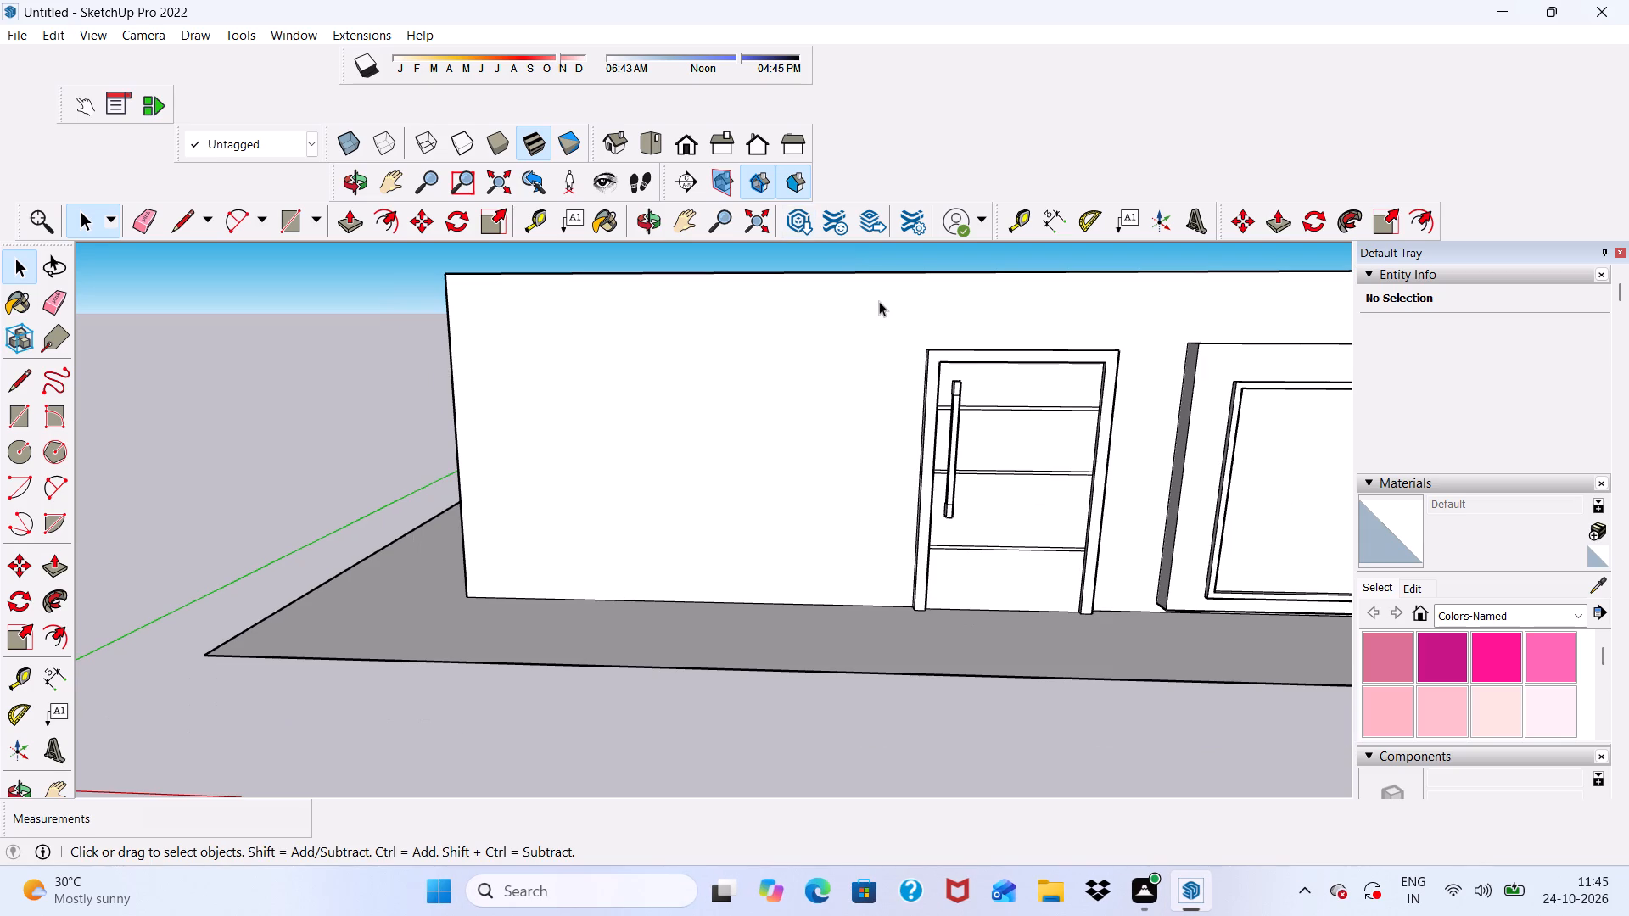
pyautogui.scroll(-4, 808, 370)
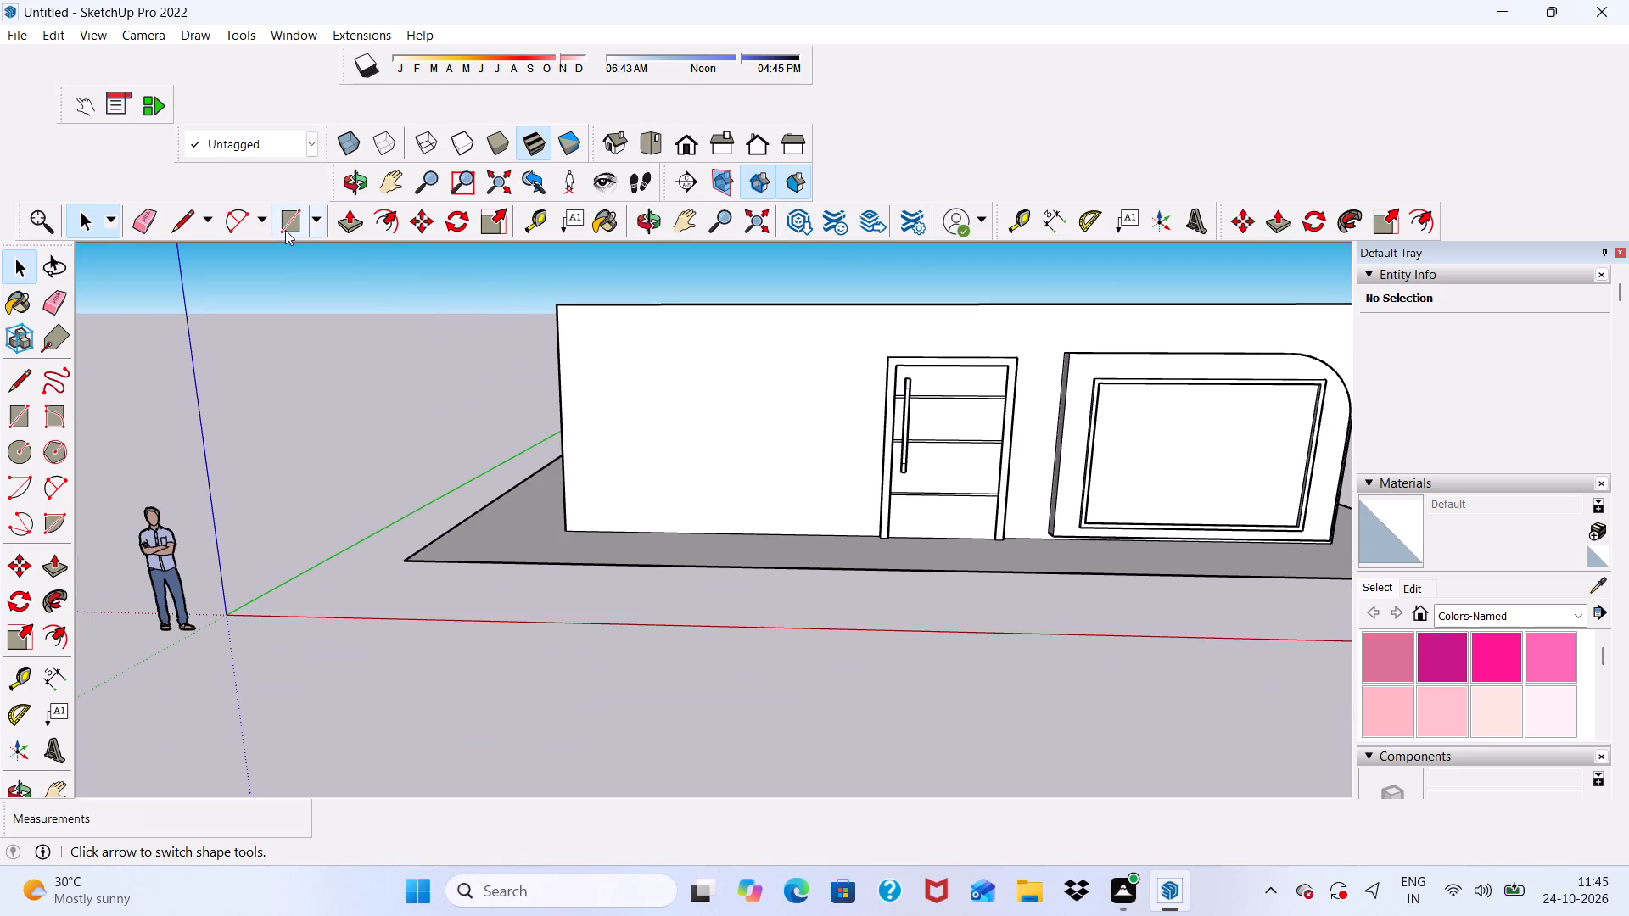
# Draw a rectangle about 11' 7" by 10' 6" on the front wall, starting from its lower left corner.
pyautogui.click(284, 226)
pyautogui.scroll(3, 556, 545)
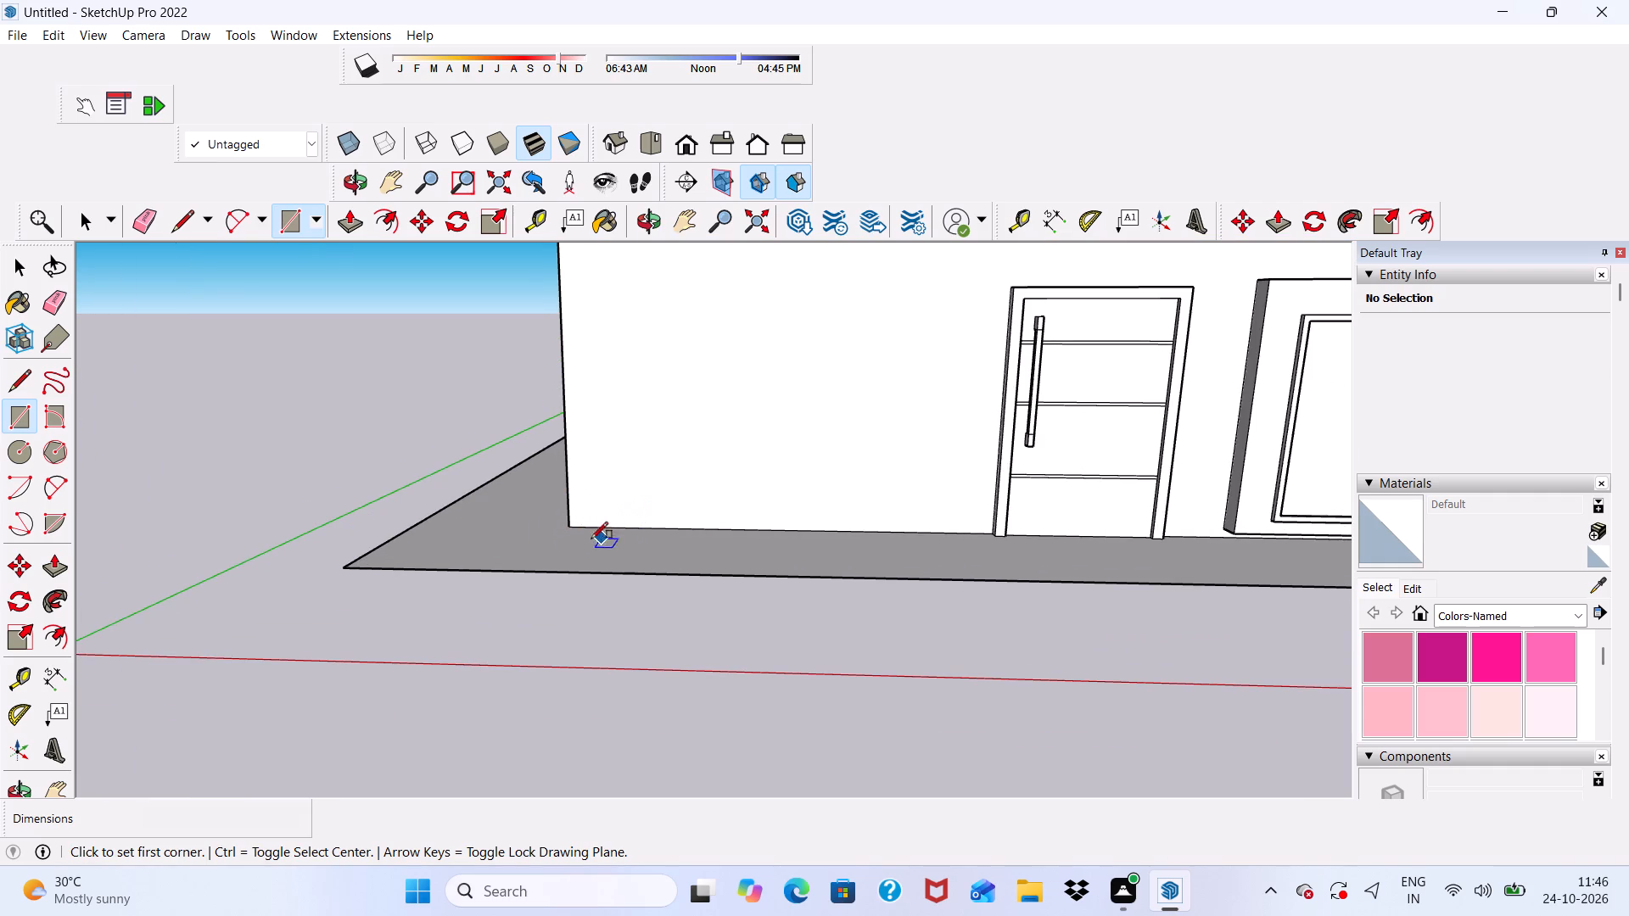
pyautogui.scroll(4, 586, 536)
pyautogui.click(567, 522)
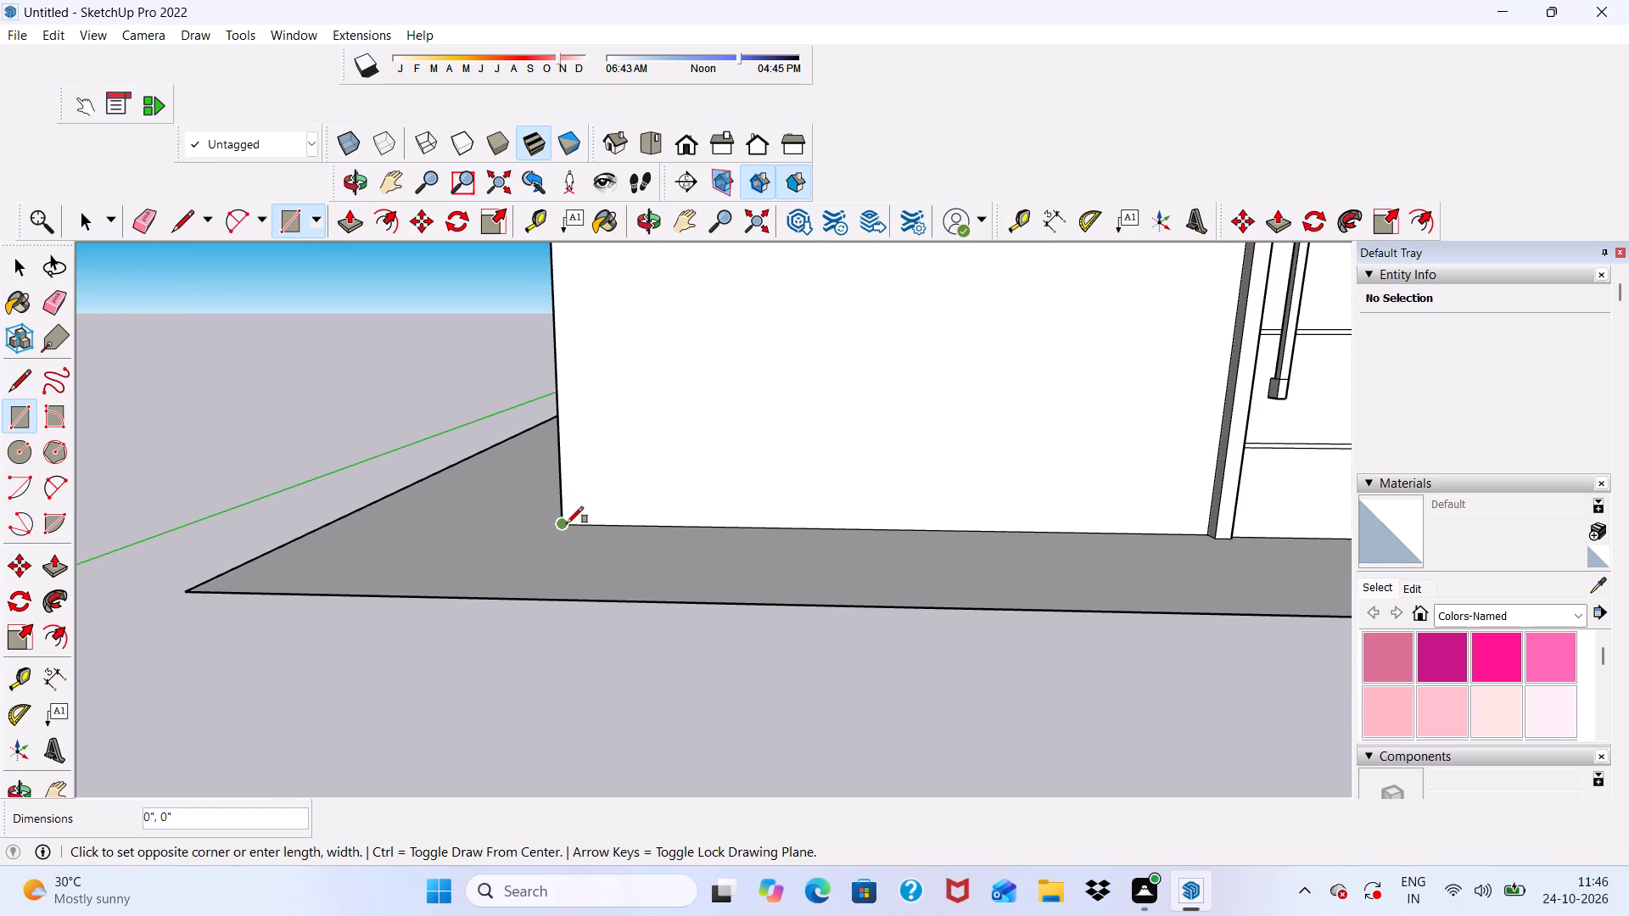
pyautogui.scroll(-4, 706, 528)
pyautogui.scroll(-8, 827, 329)
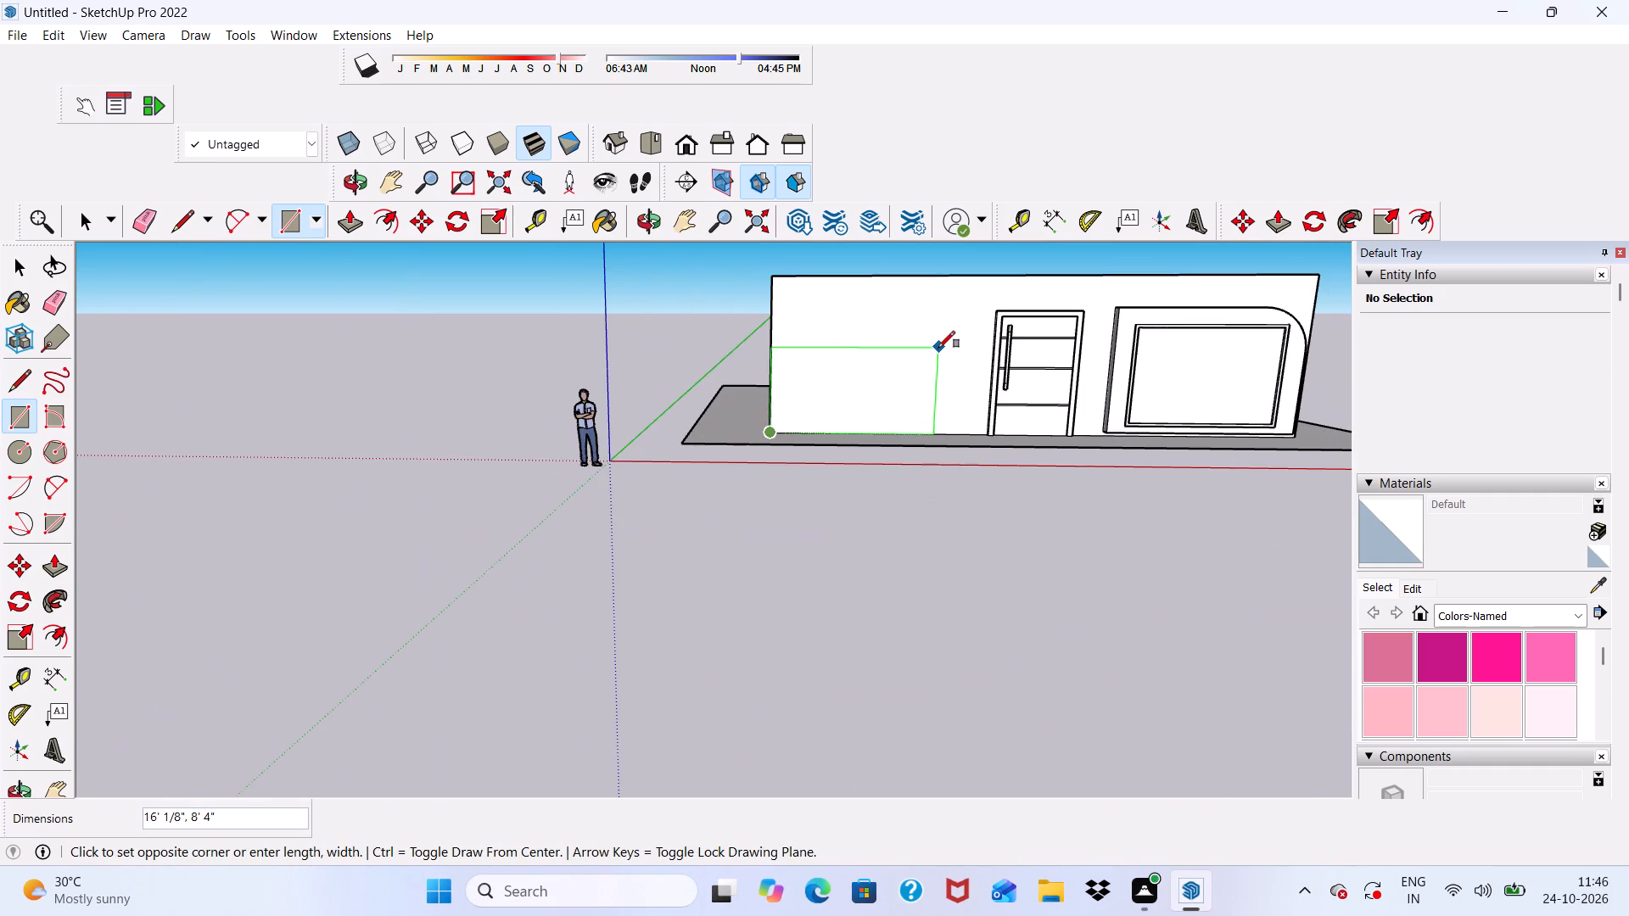
pyautogui.scroll(-5, 813, 317)
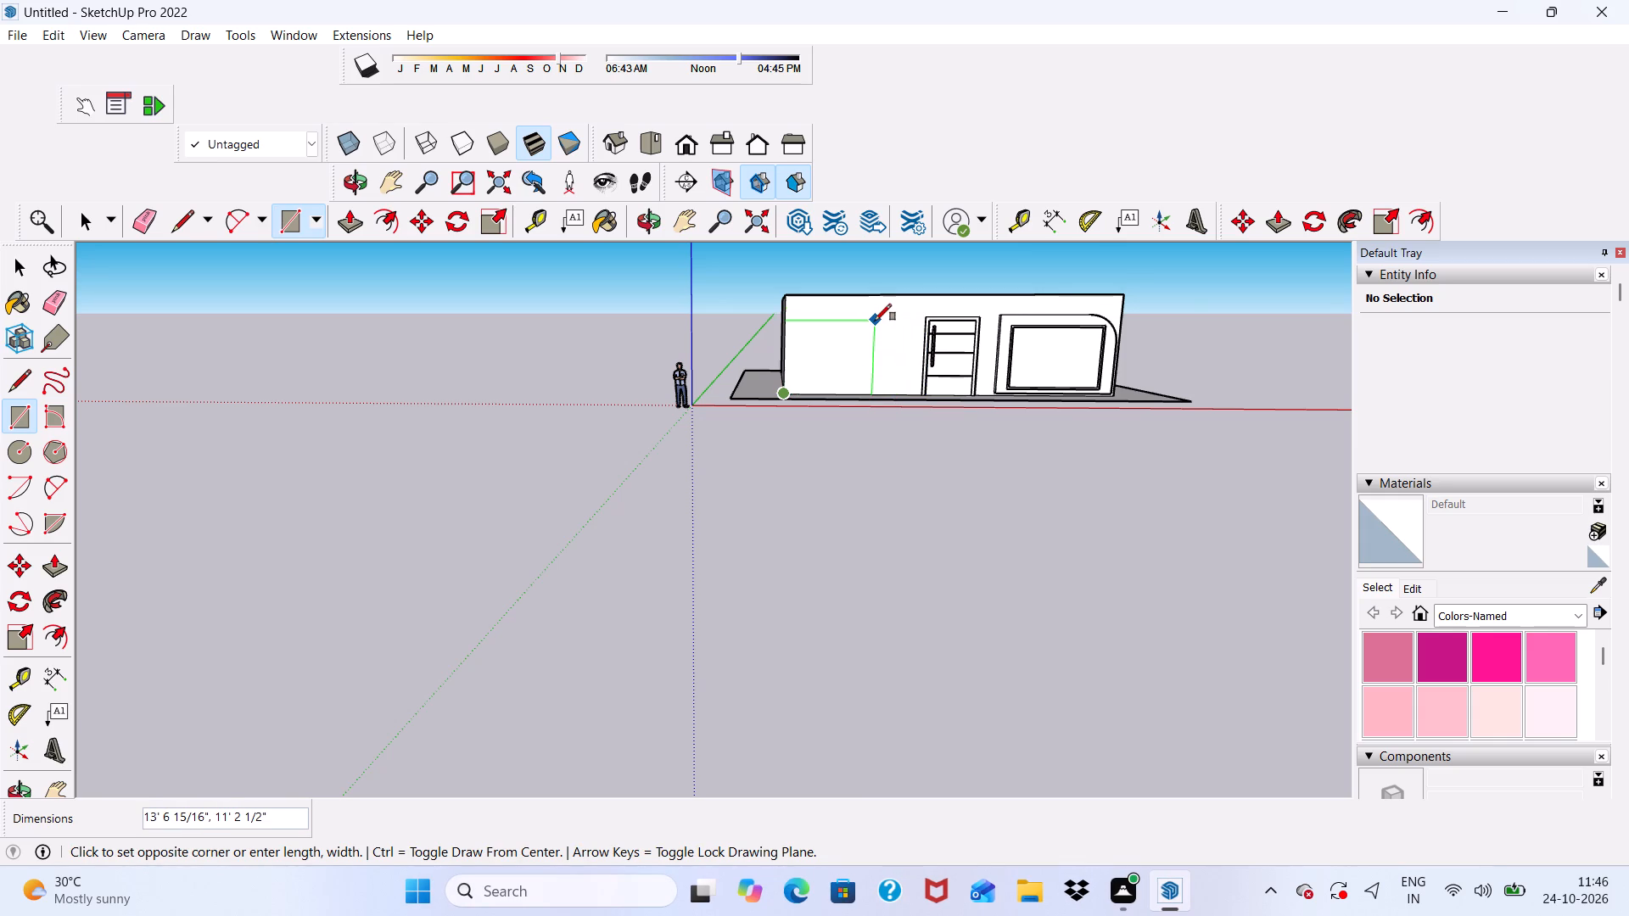
pyautogui.scroll(4, 875, 321)
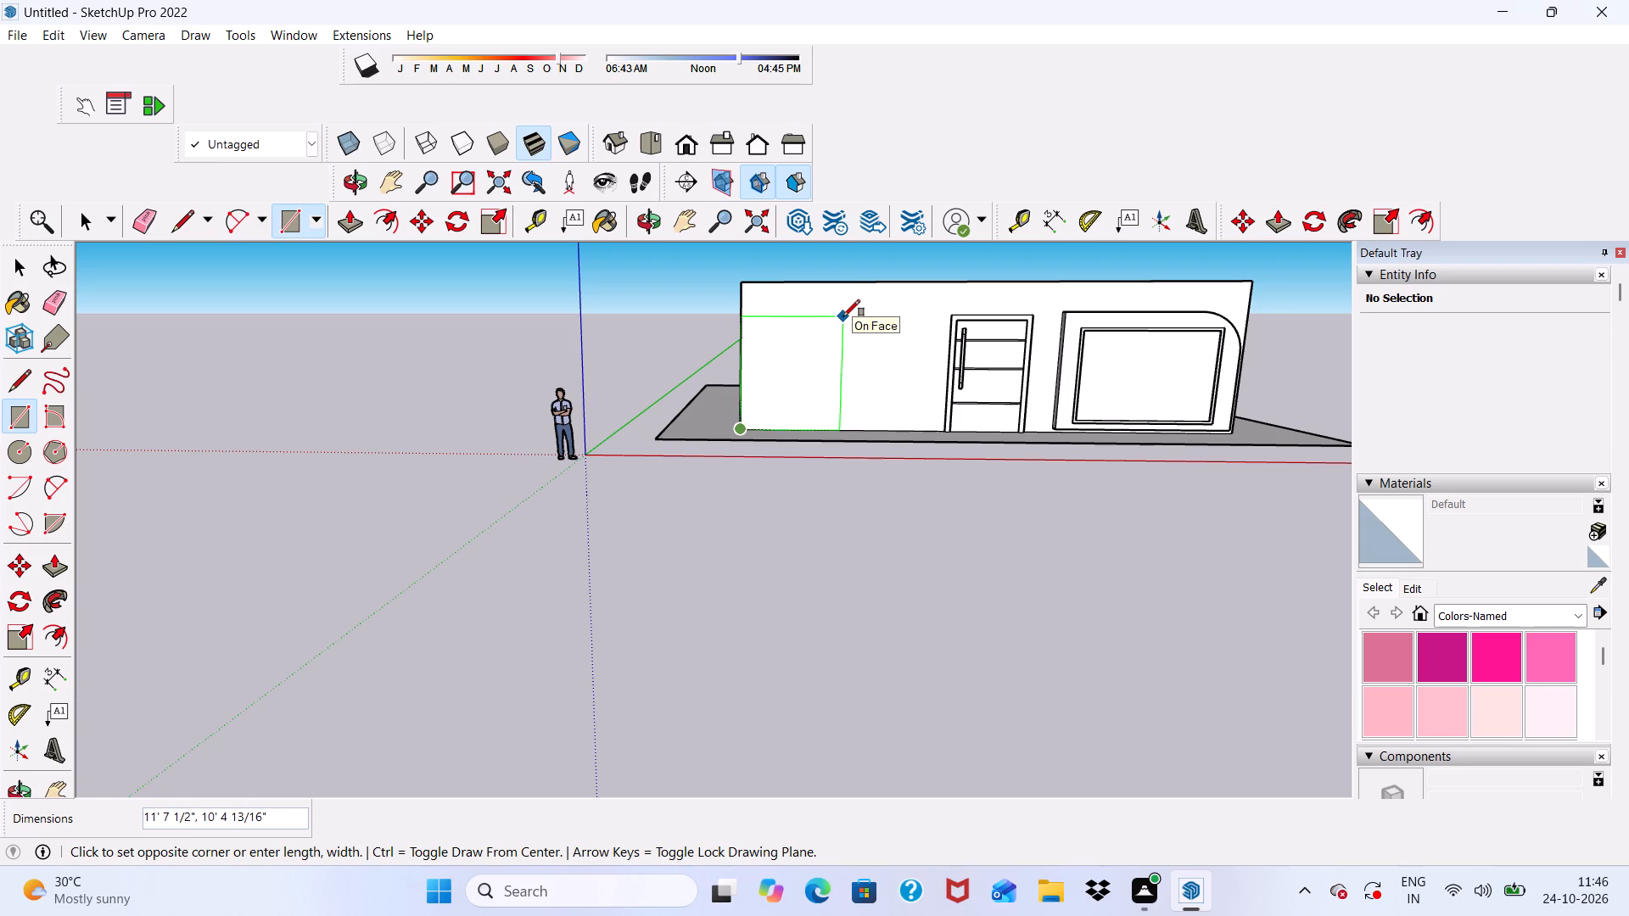
pyautogui.click(844, 316)
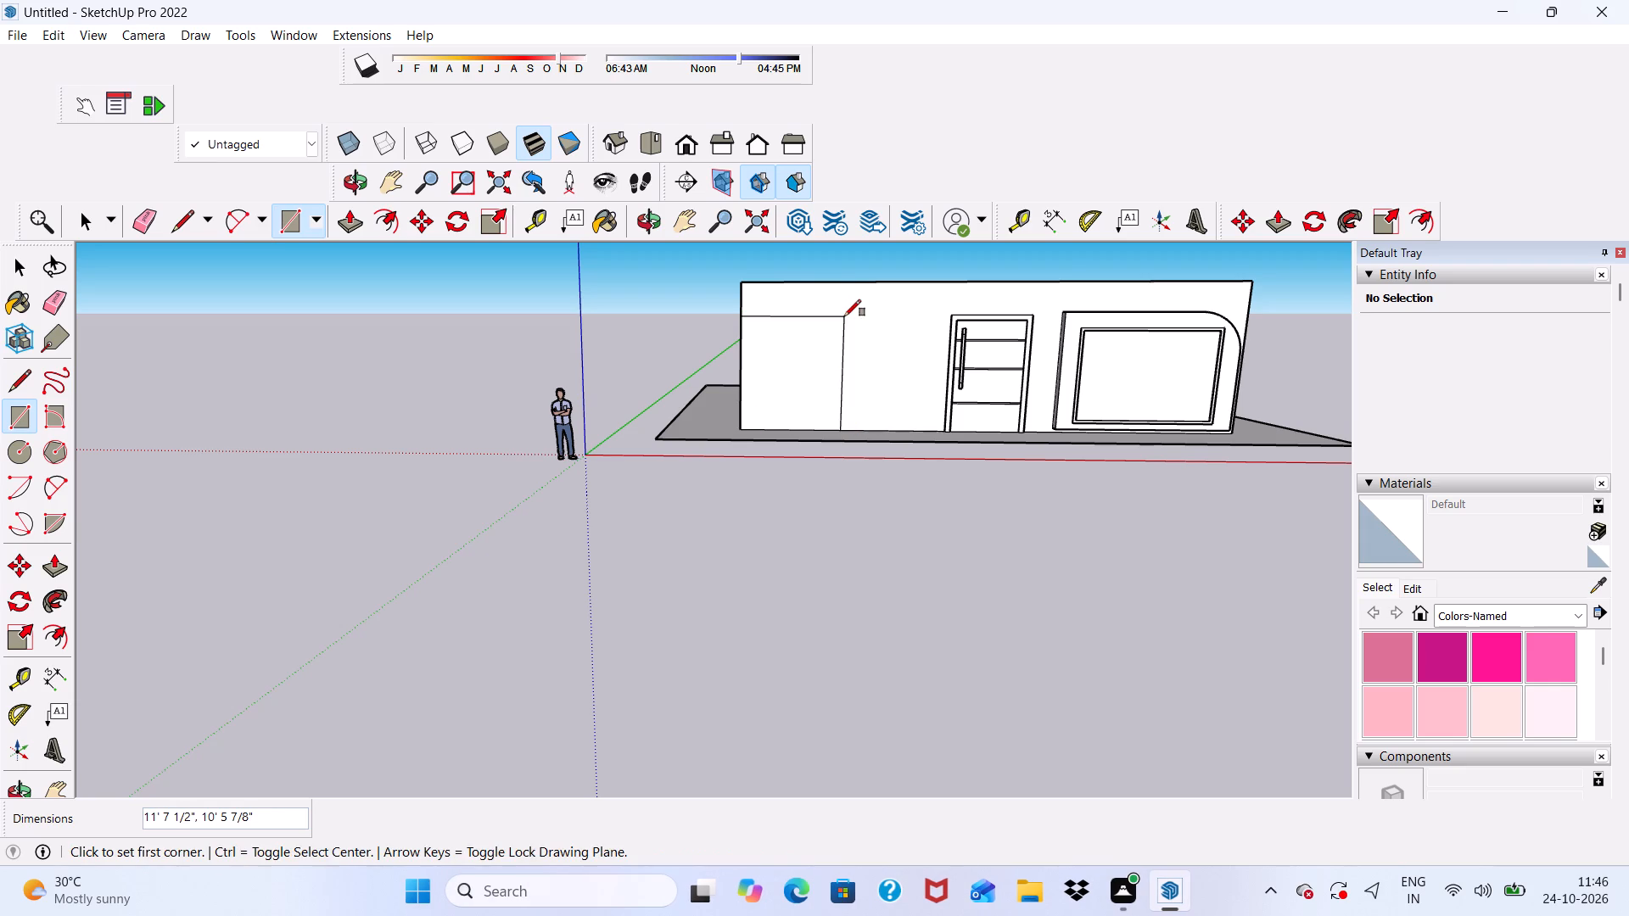
# Extrude the rectangle at the front wall's lower left corner outward by 1'.
pyautogui.click(345, 225)
pyautogui.scroll(4, 742, 374)
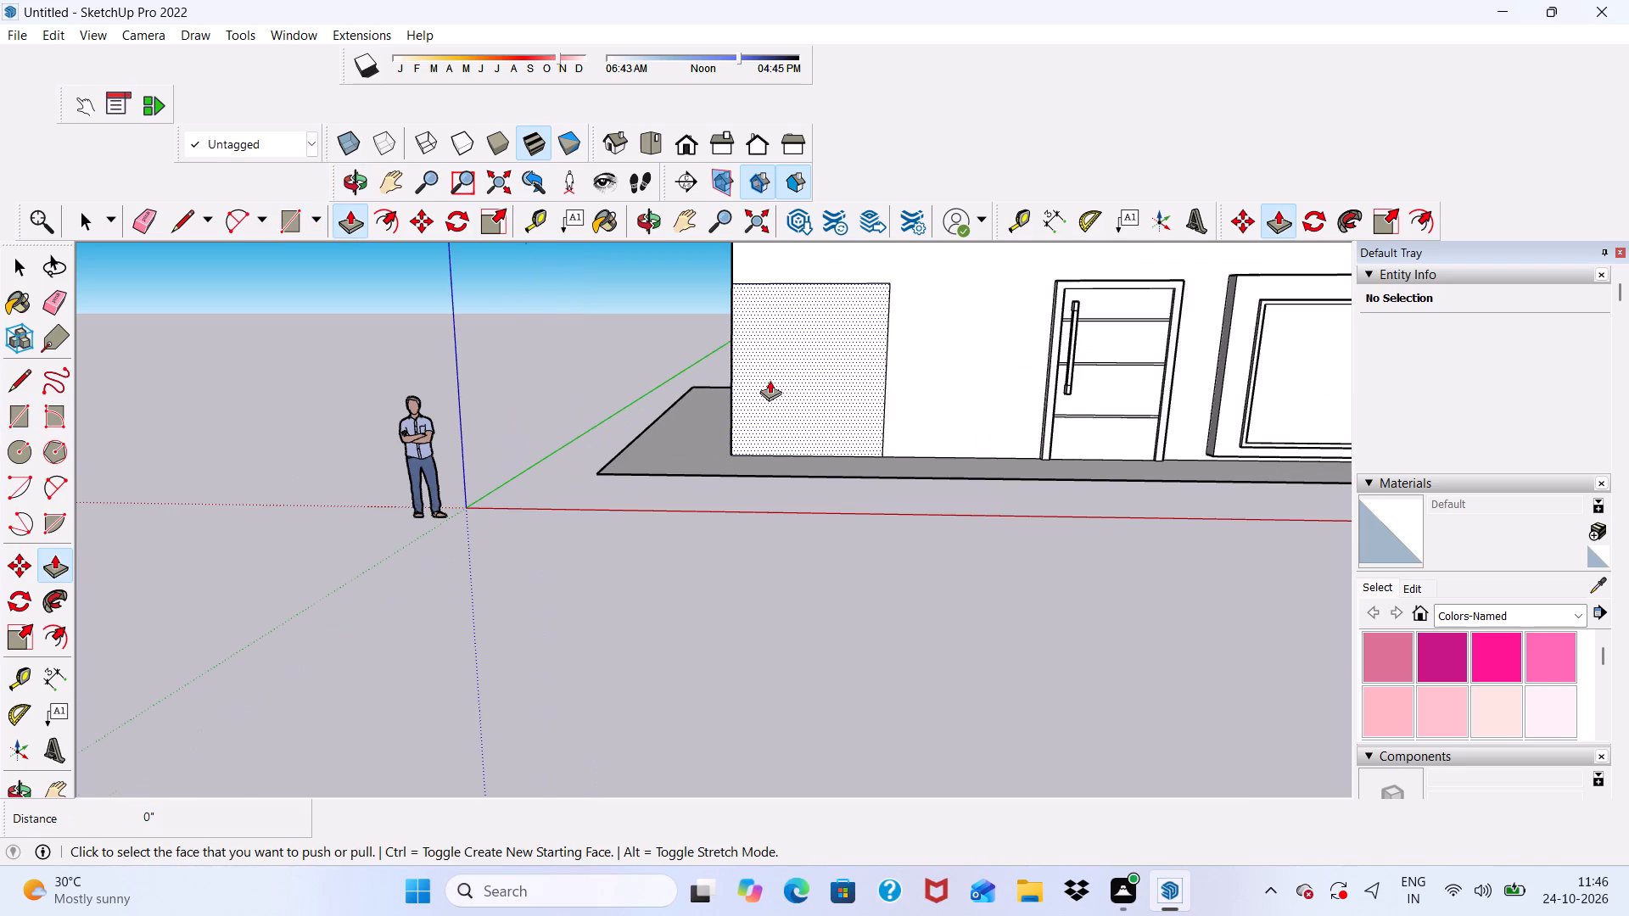
pyautogui.click(822, 360)
pyautogui.write("1'")
pyautogui.press('Return')
# Examine the raised block beside the door and the open-topped building from above and from the front.
pyautogui.scroll(1, 804, 394)
pyautogui.scroll(-10, 805, 377)
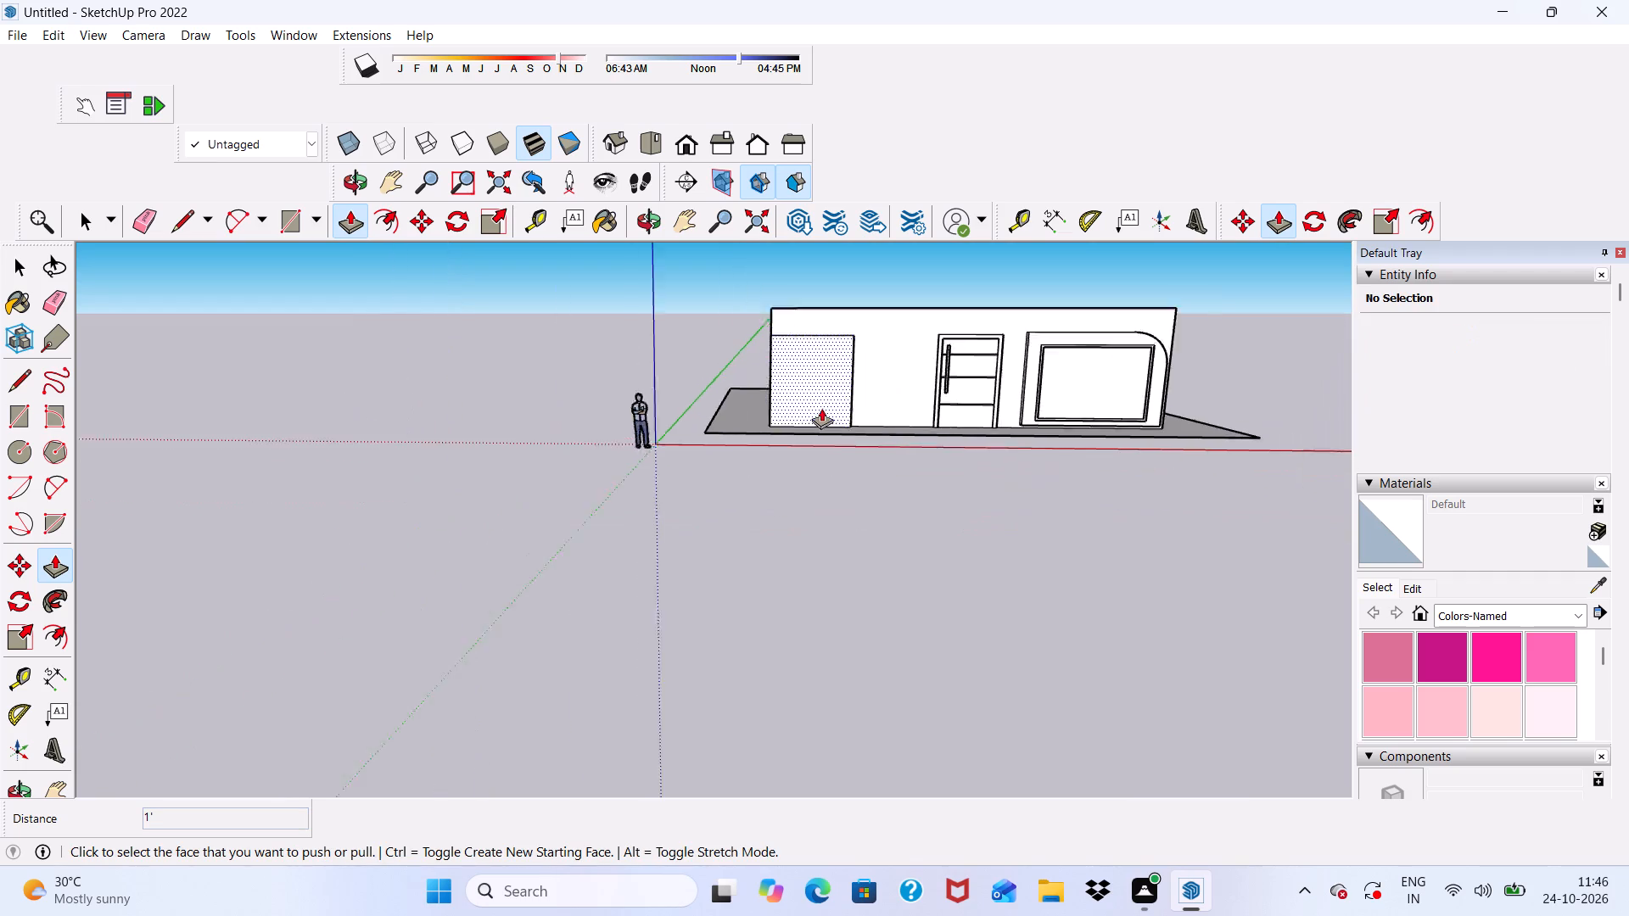
pyautogui.scroll(-4, 821, 408)
pyautogui.scroll(1, 836, 441)
pyautogui.moveTo(836, 441); pyautogui.dragTo(479, 607, button='middle')
pyautogui.scroll(6, 742, 505)
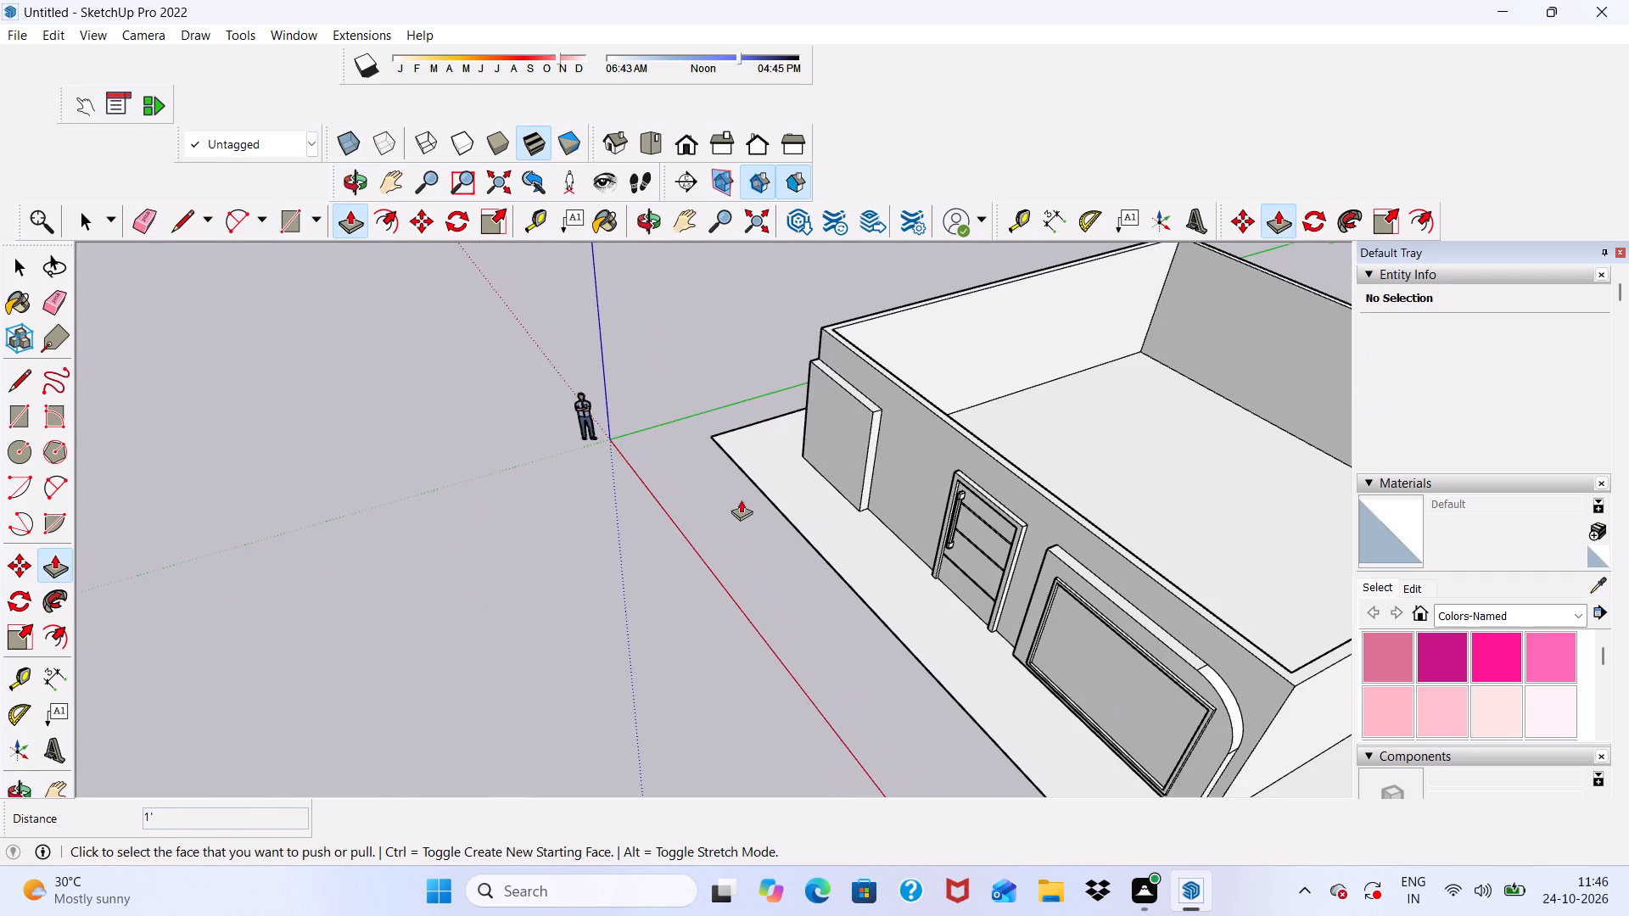
pyautogui.scroll(6, 843, 411)
pyautogui.scroll(-5, 843, 411)
pyautogui.moveTo(829, 443); pyautogui.dragTo(1226, 428, button='middle')
pyautogui.press('space')
pyautogui.scroll(-5, 973, 432)
pyautogui.scroll(-3, 835, 456)
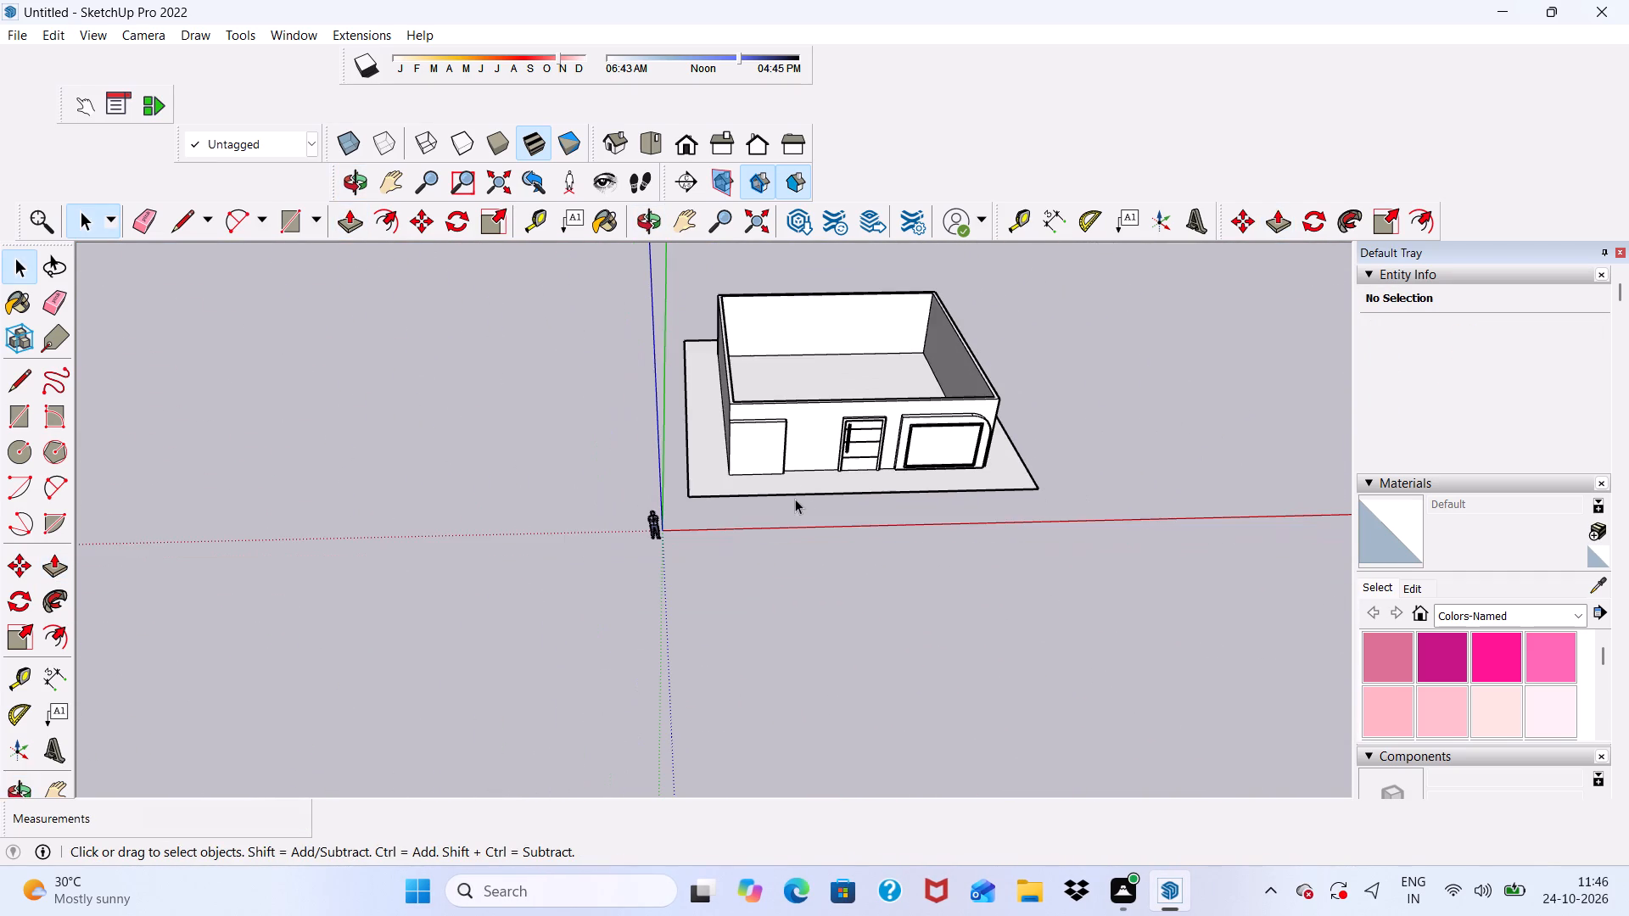
pyautogui.moveTo(795, 499); pyautogui.dragTo(764, 355, button='middle')
pyautogui.scroll(7, 764, 355)
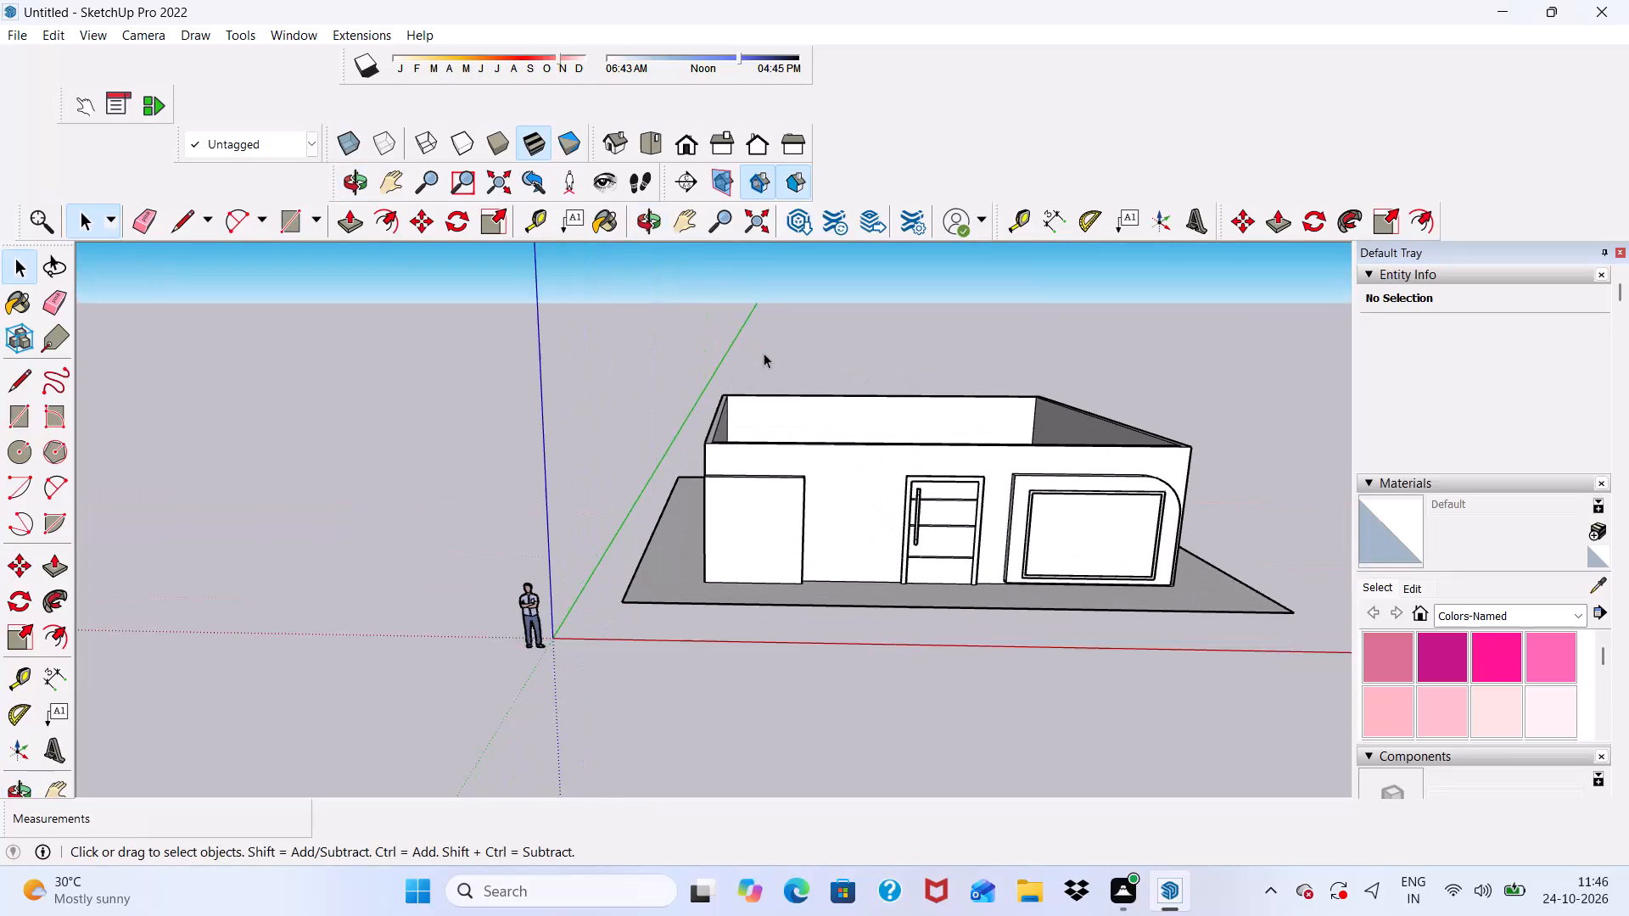
# Draw a rectangle about 50' by 35' 2" across the wall tops from the back left corner to the front edge, closing the roof.
pyautogui.click(286, 222)
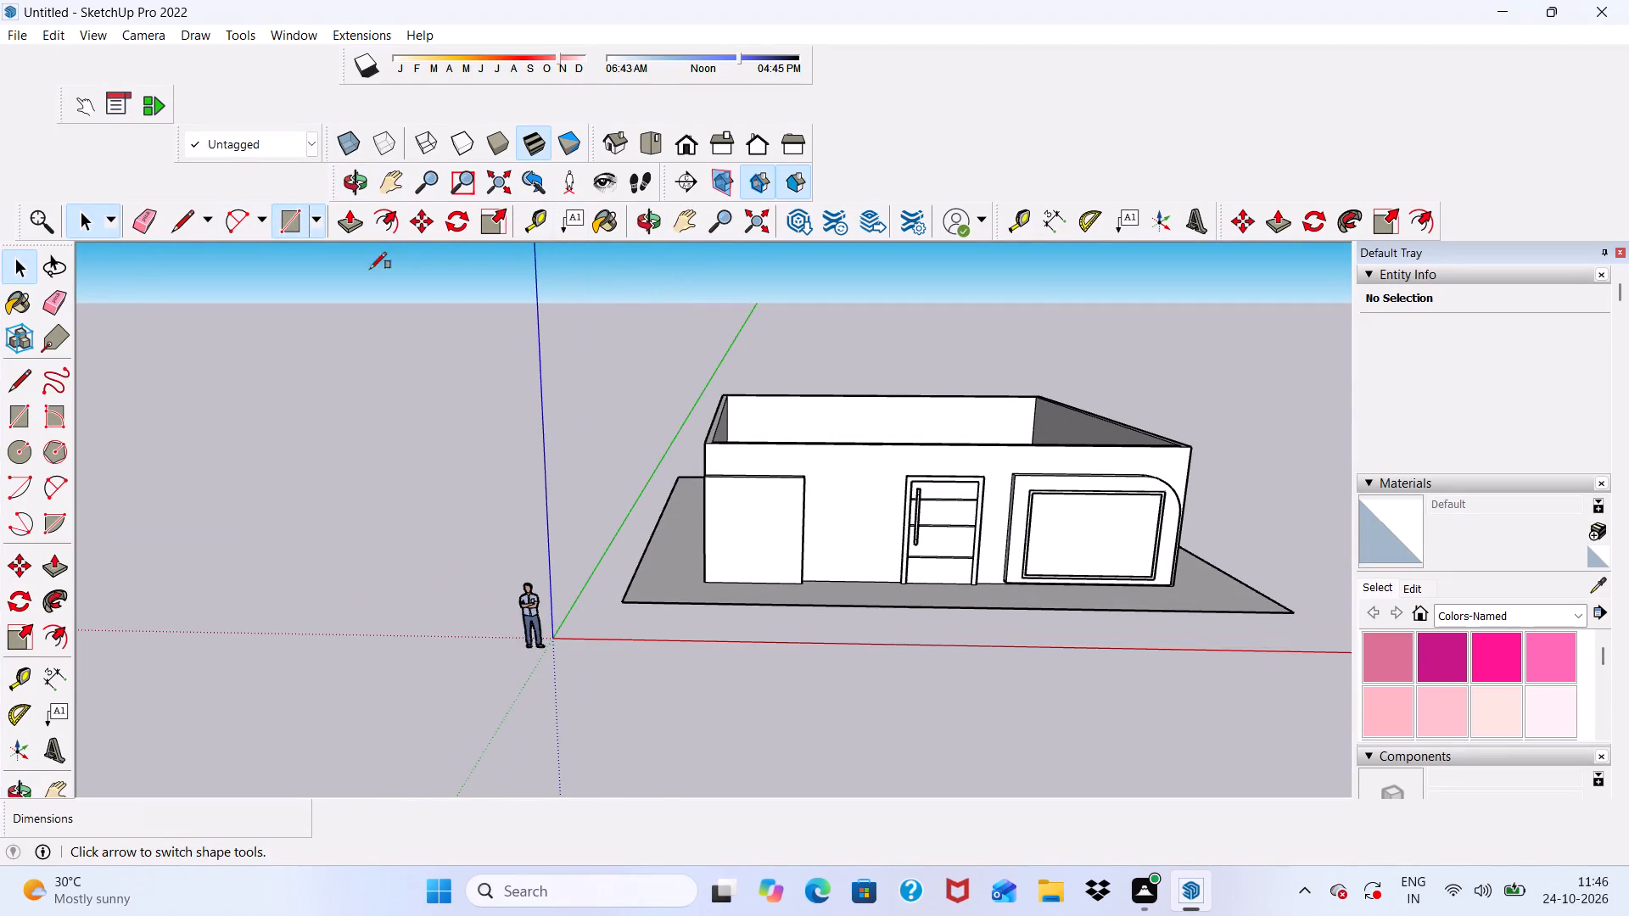
pyautogui.scroll(4, 858, 396)
pyautogui.scroll(4, 704, 357)
pyautogui.moveTo(703, 360); pyautogui.dragTo(750, 382, button='middle')
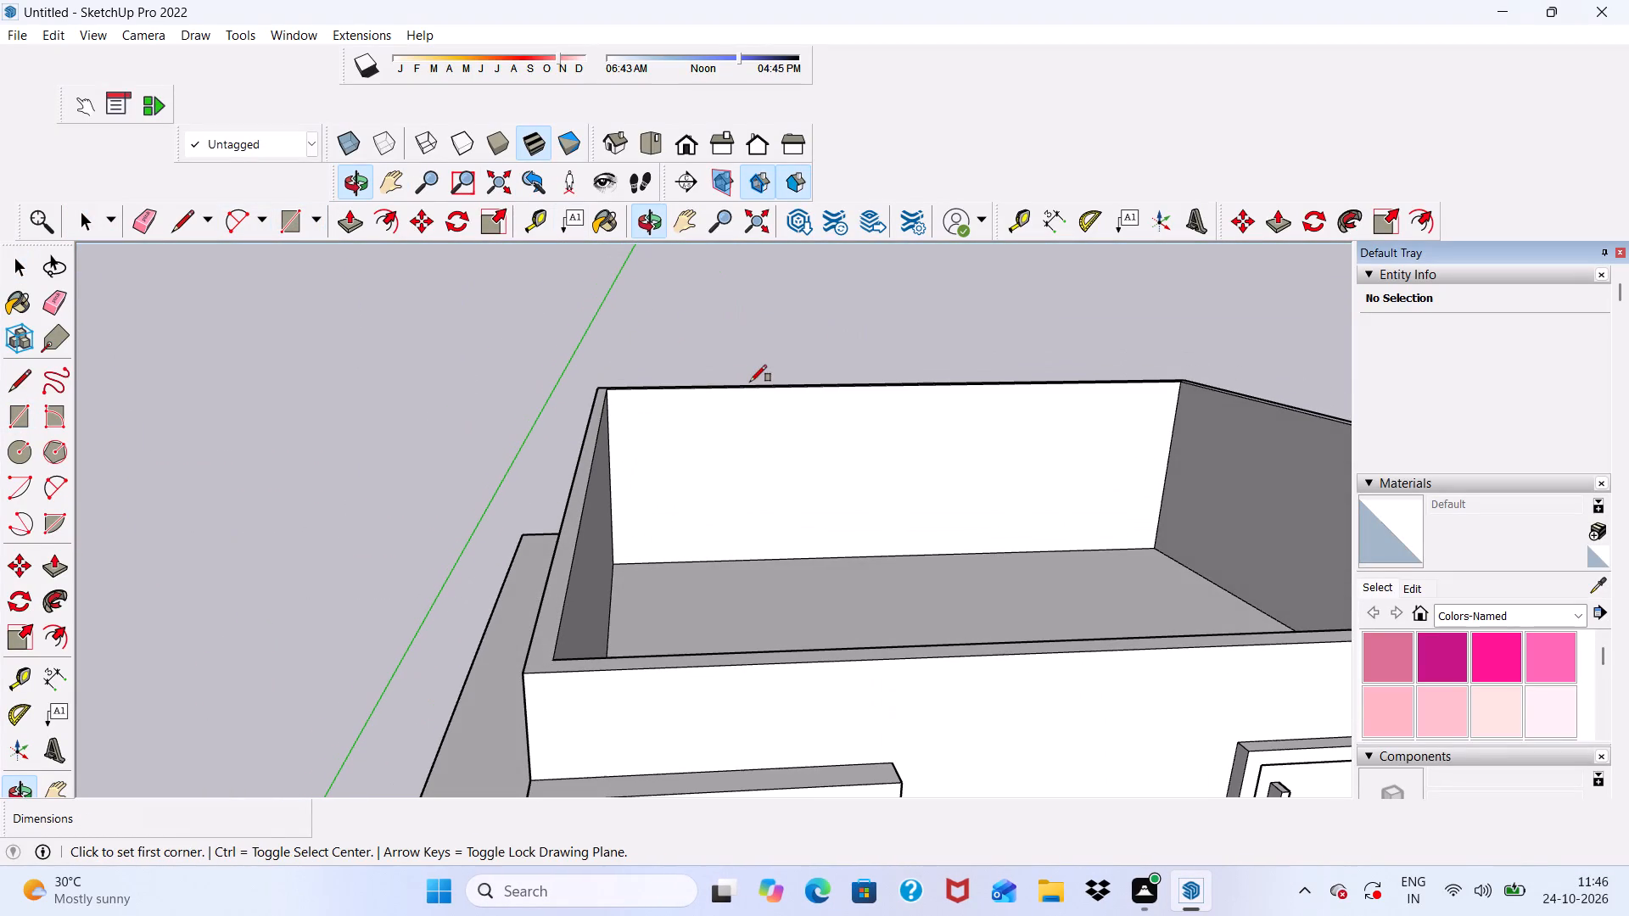
pyautogui.scroll(1, 679, 472)
pyautogui.scroll(-6, 640, 454)
pyautogui.moveTo(622, 444); pyautogui.dragTo(647, 603, button='middle')
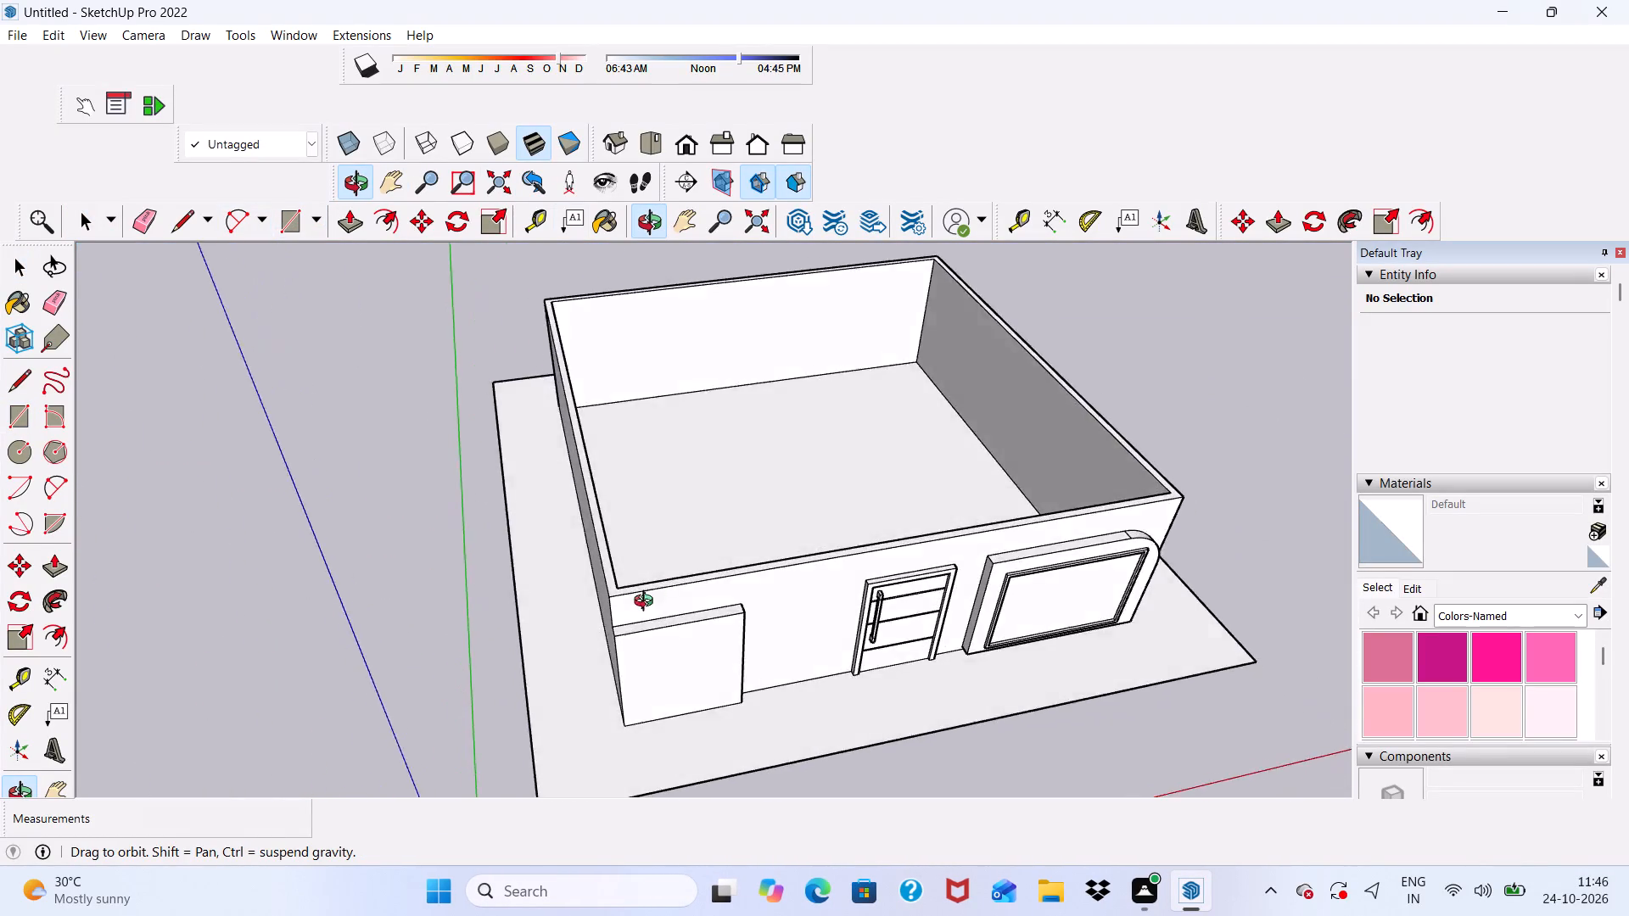
pyautogui.moveTo(647, 603); pyautogui.dragTo(613, 625, button='middle')
pyautogui.scroll(5, 574, 365)
pyautogui.scroll(-15, 592, 265)
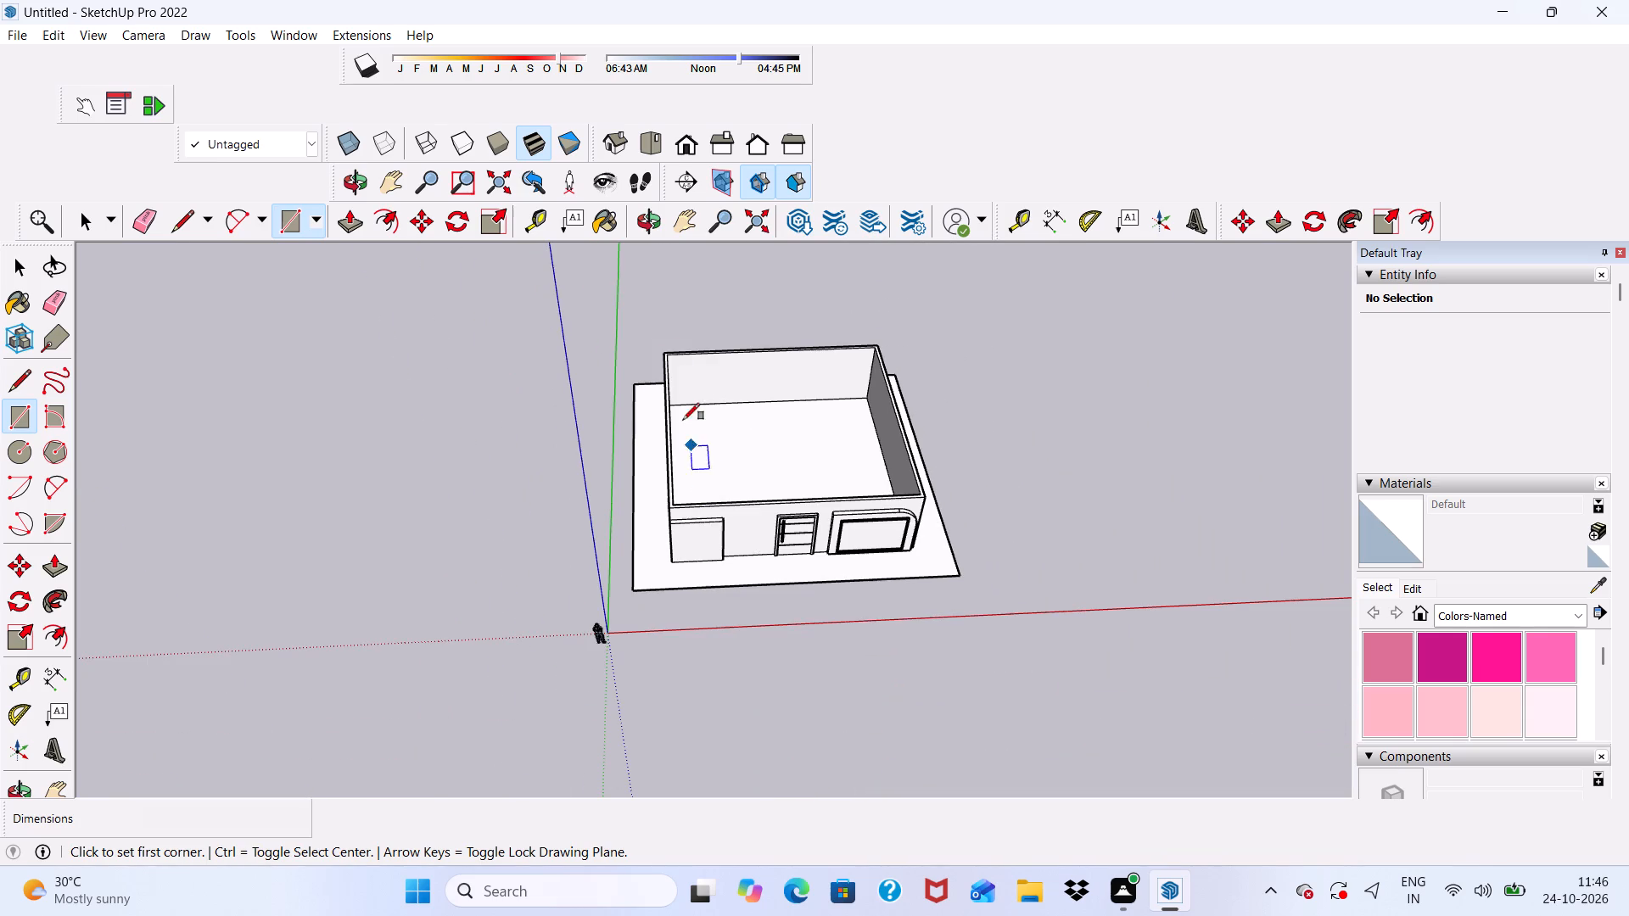
pyautogui.scroll(19, 663, 324)
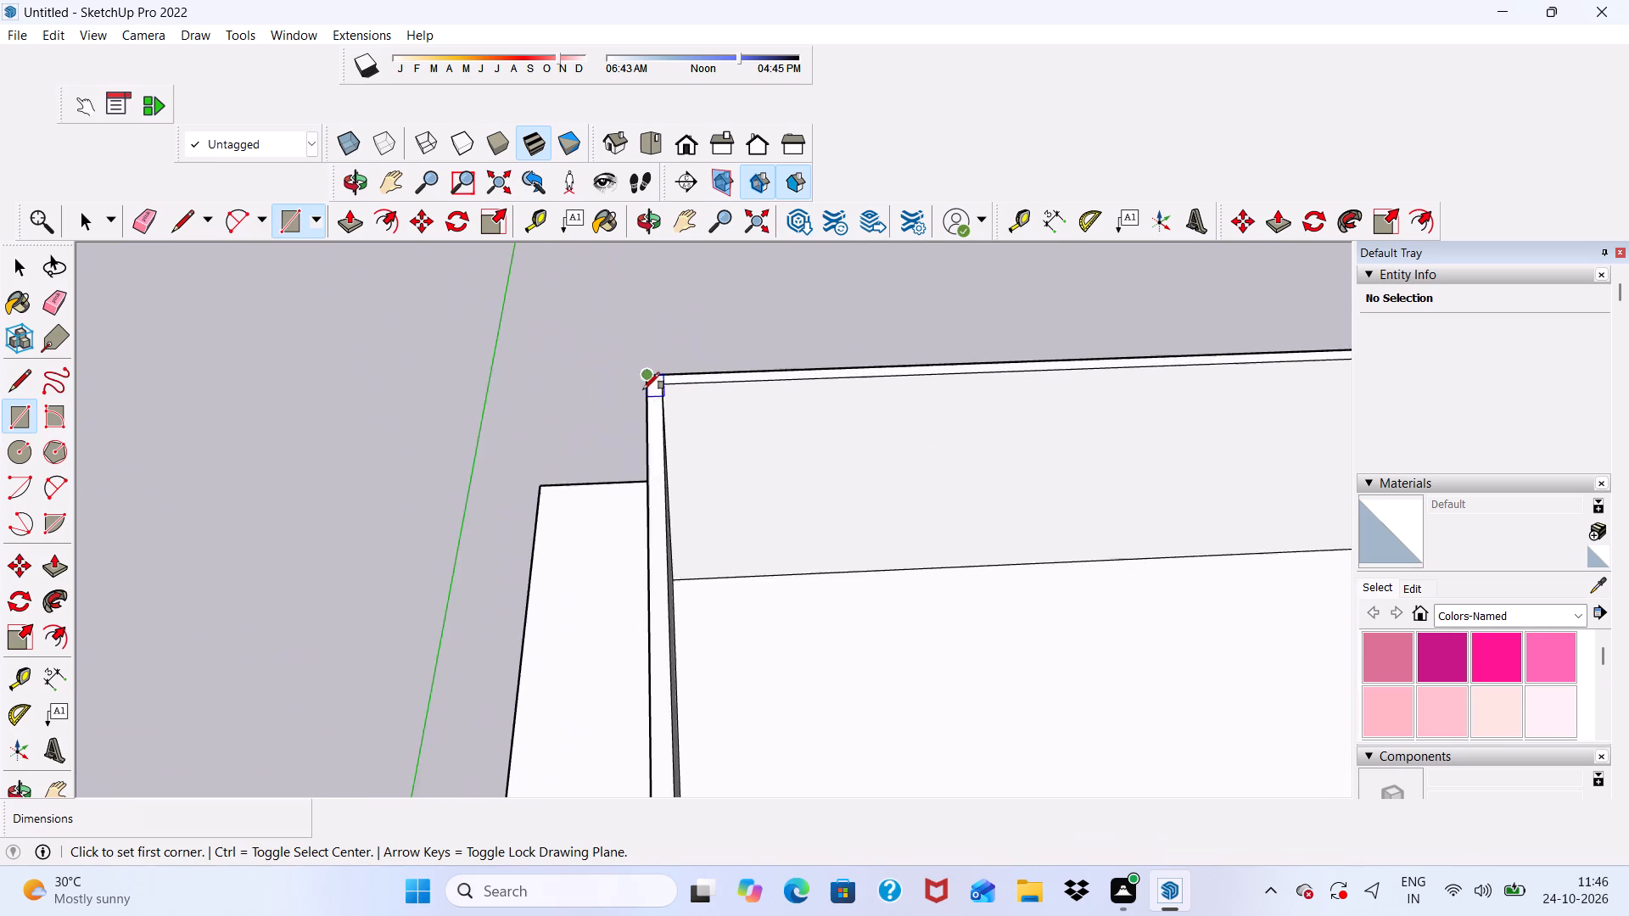
pyautogui.scroll(5, 643, 389)
pyautogui.click(650, 367)
pyautogui.scroll(-4, 709, 404)
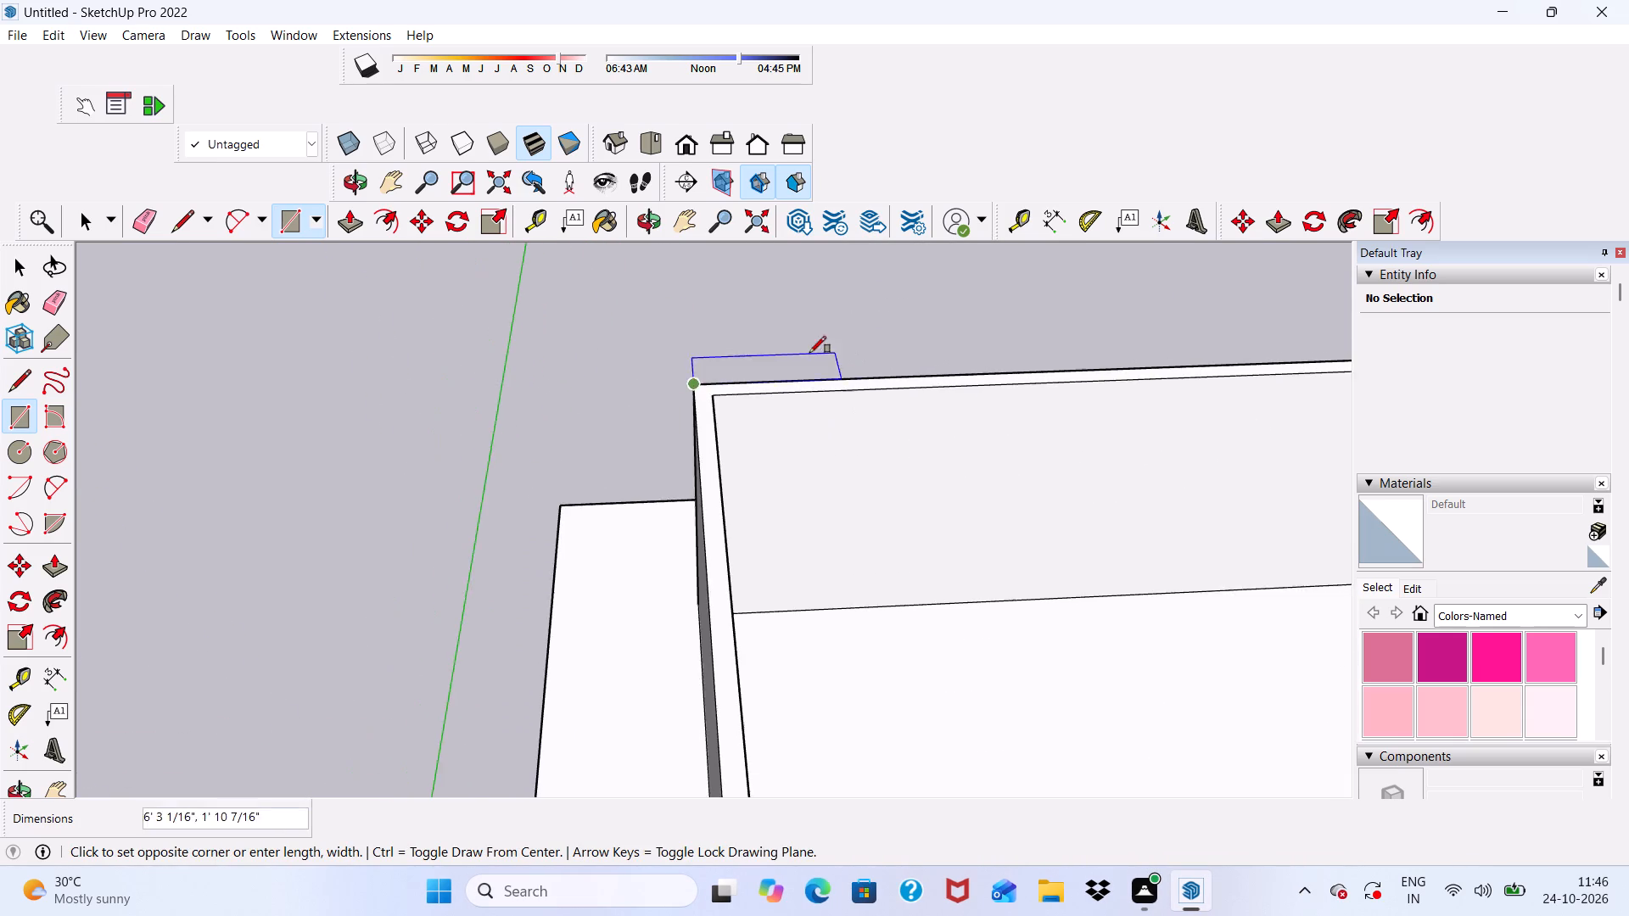
pyautogui.scroll(-16, 756, 364)
pyautogui.scroll(-3, 916, 430)
pyautogui.scroll(5, 1026, 567)
pyautogui.click(1023, 550)
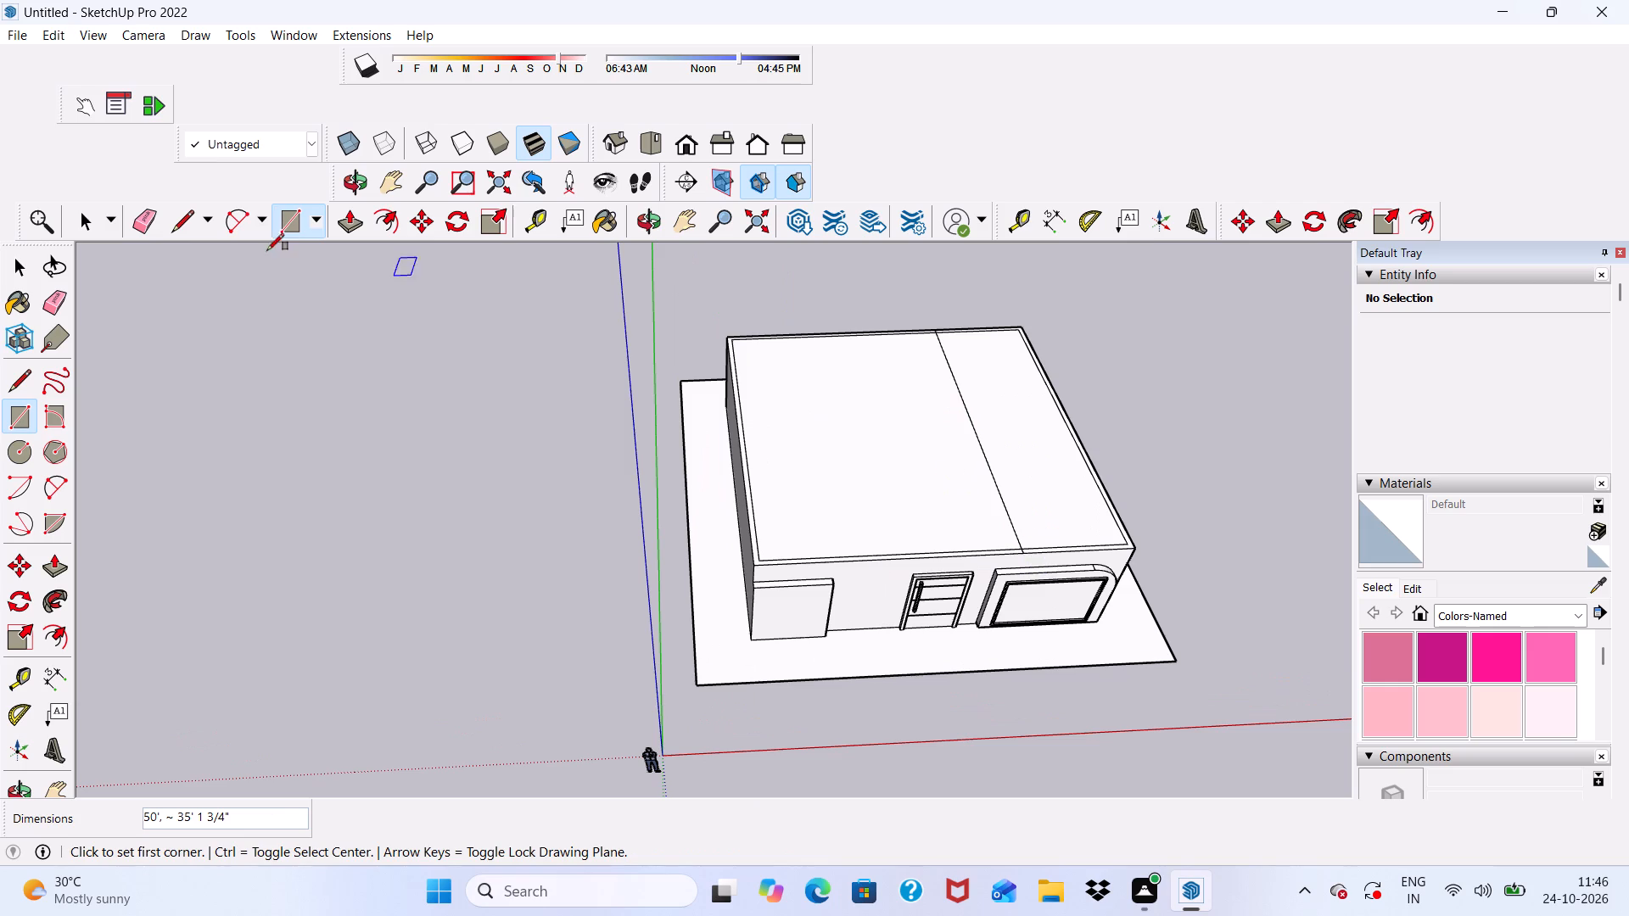
# Erase the leftover dividing line across the roof, including its short pieces on the front and back wall tops.
pyautogui.click(152, 215)
pyautogui.scroll(3, 703, 385)
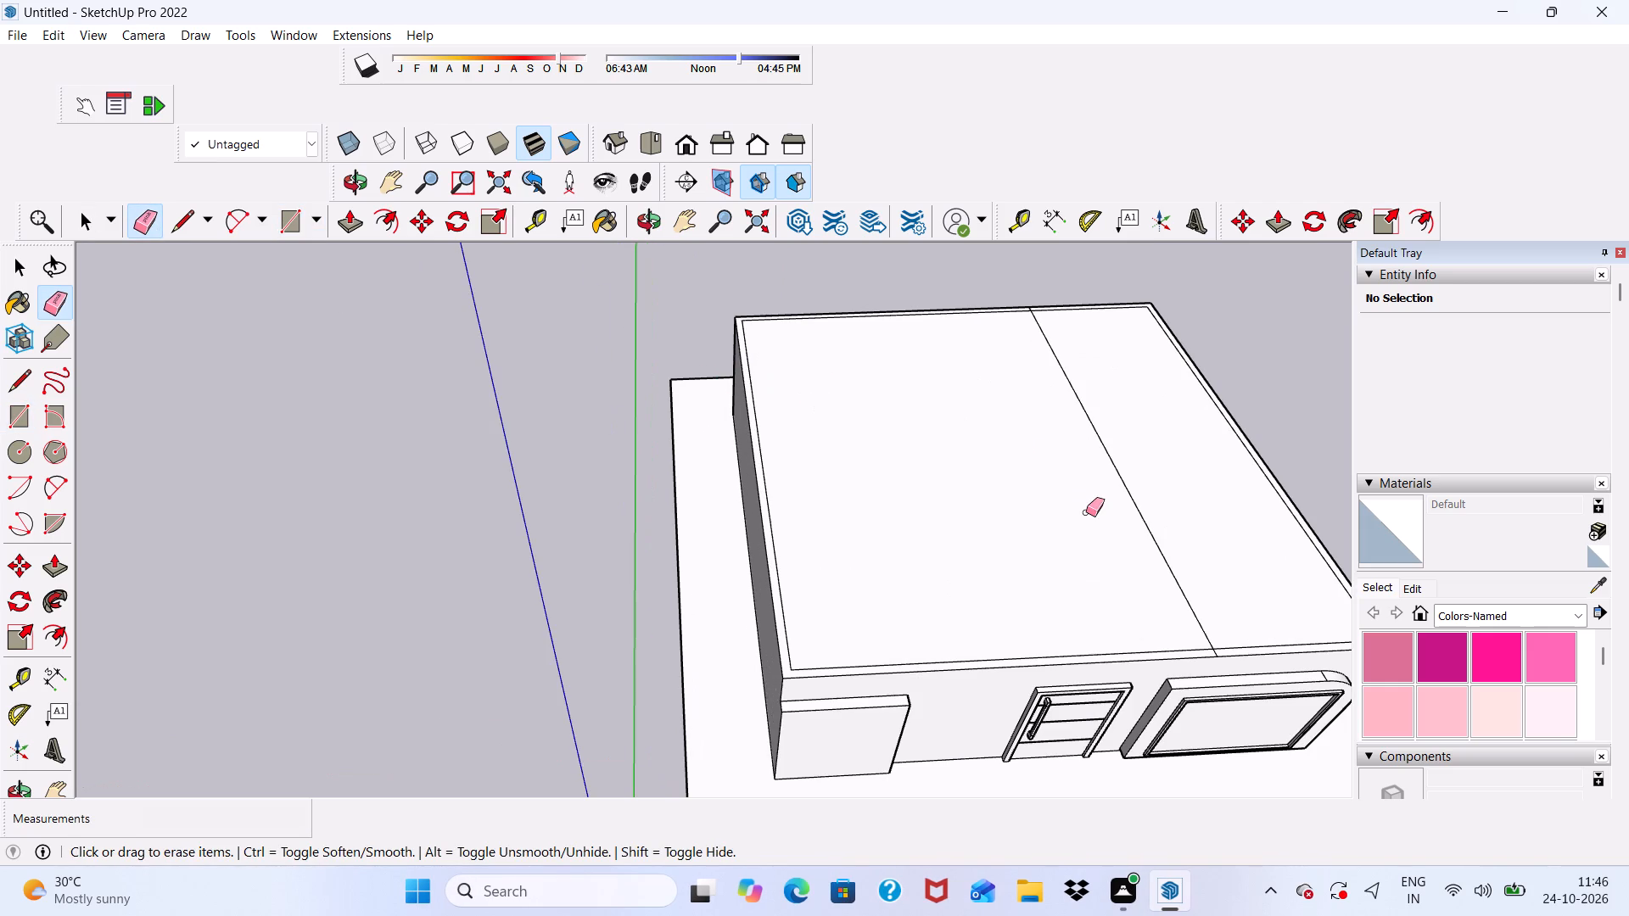
pyautogui.moveTo(1105, 520); pyautogui.dragTo(1138, 526)
pyautogui.moveTo(1140, 519); pyautogui.dragTo(1148, 513)
pyautogui.scroll(11, 1221, 651)
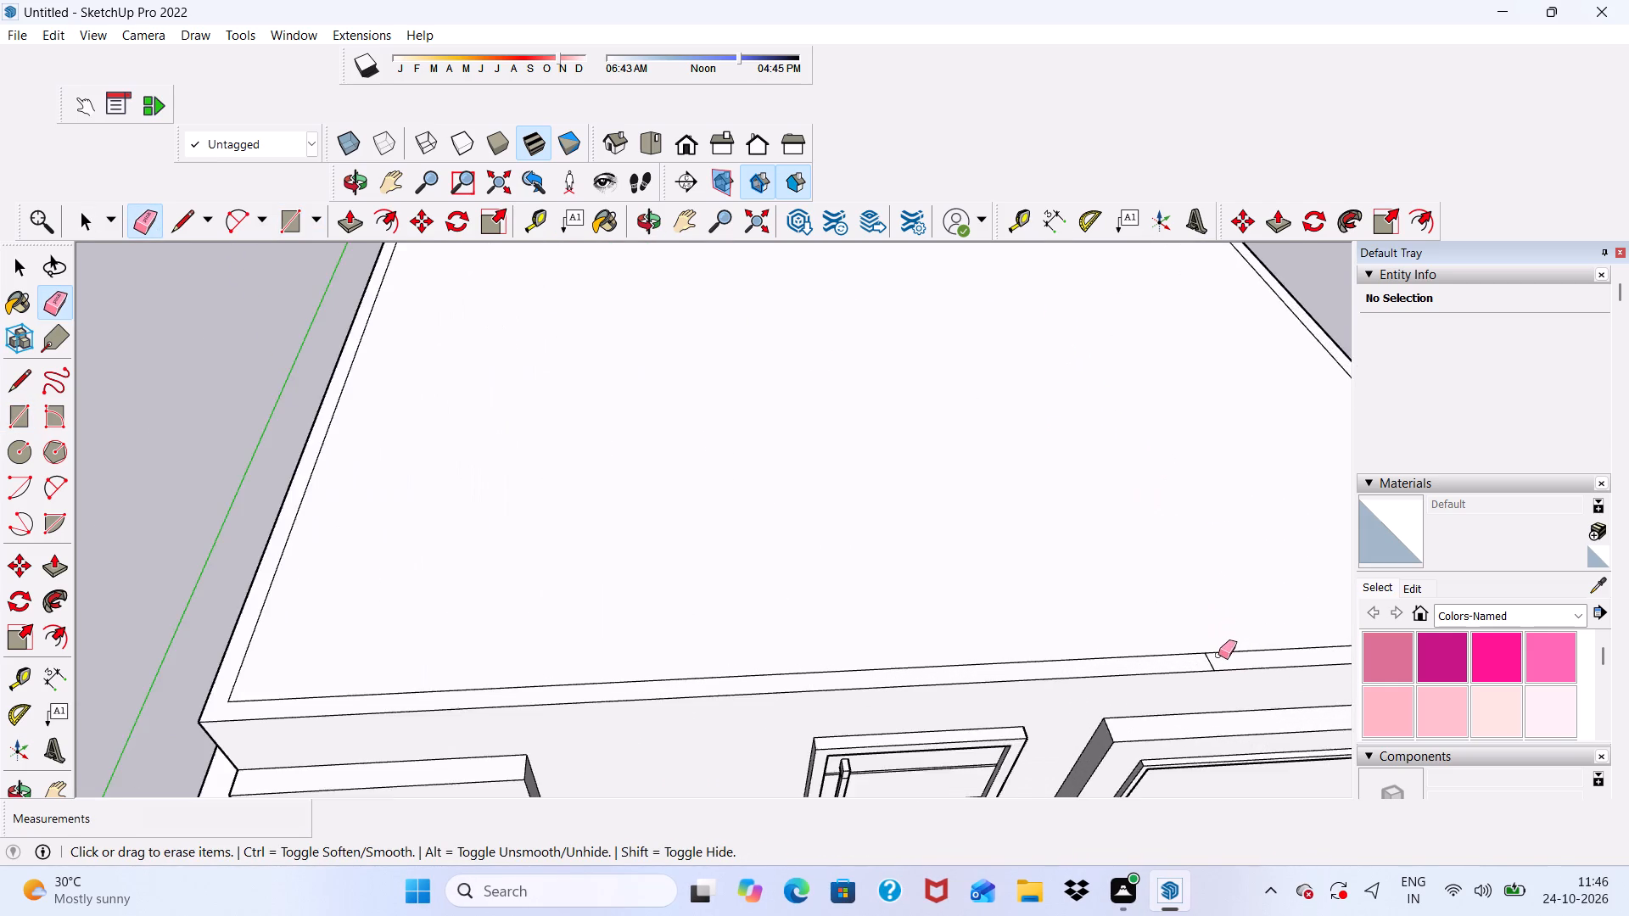
pyautogui.scroll(3, 1218, 655)
pyautogui.moveTo(1213, 659); pyautogui.dragTo(1179, 667)
pyautogui.scroll(-19, 882, 464)
pyautogui.scroll(2, 764, 491)
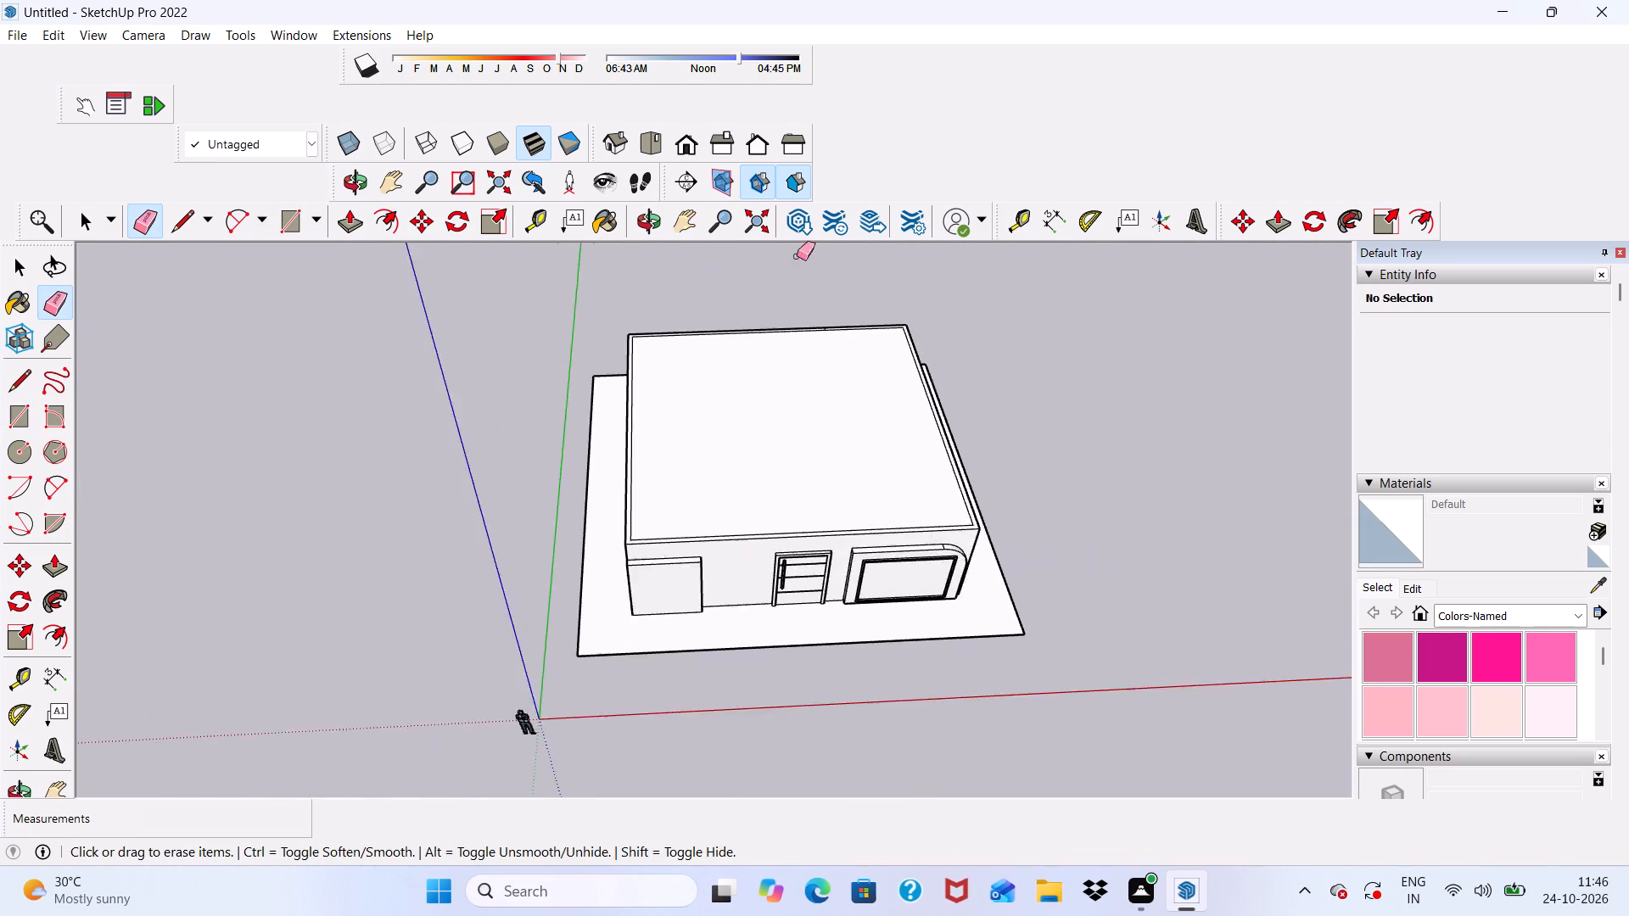
pyautogui.scroll(19, 797, 256)
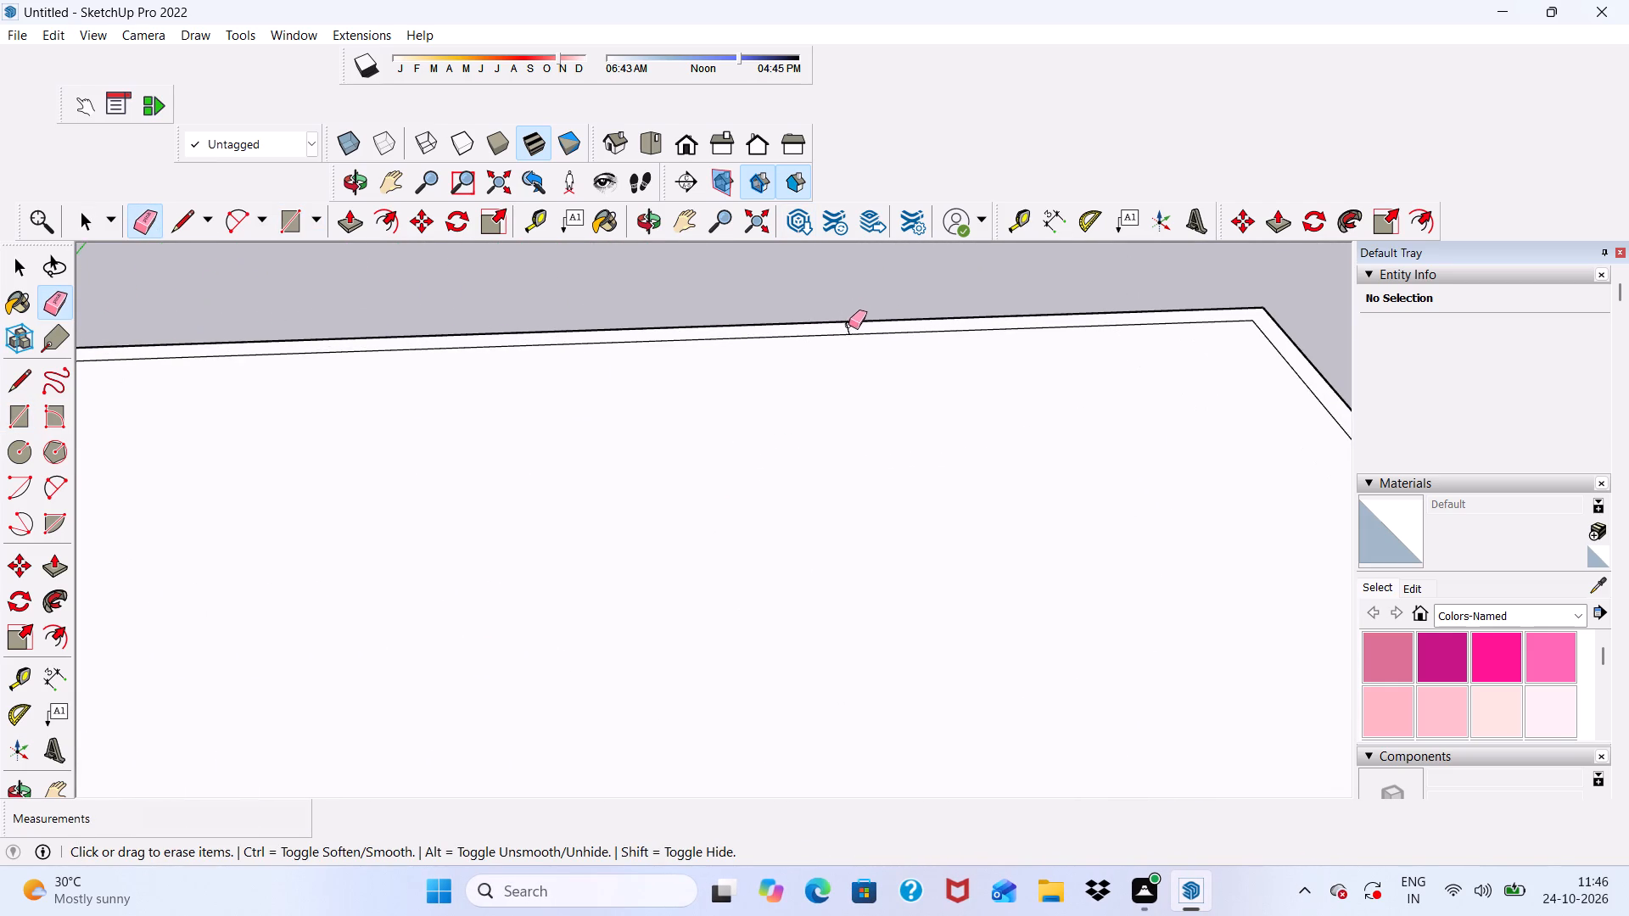
pyautogui.click(848, 325)
pyautogui.scroll(-5, 770, 329)
pyautogui.press('space')
# Extrude the wall-thickness border around the roof upward by 10', starting a new face to raise the upper walls.
pyautogui.scroll(3, 764, 349)
pyautogui.scroll(-11, 764, 349)
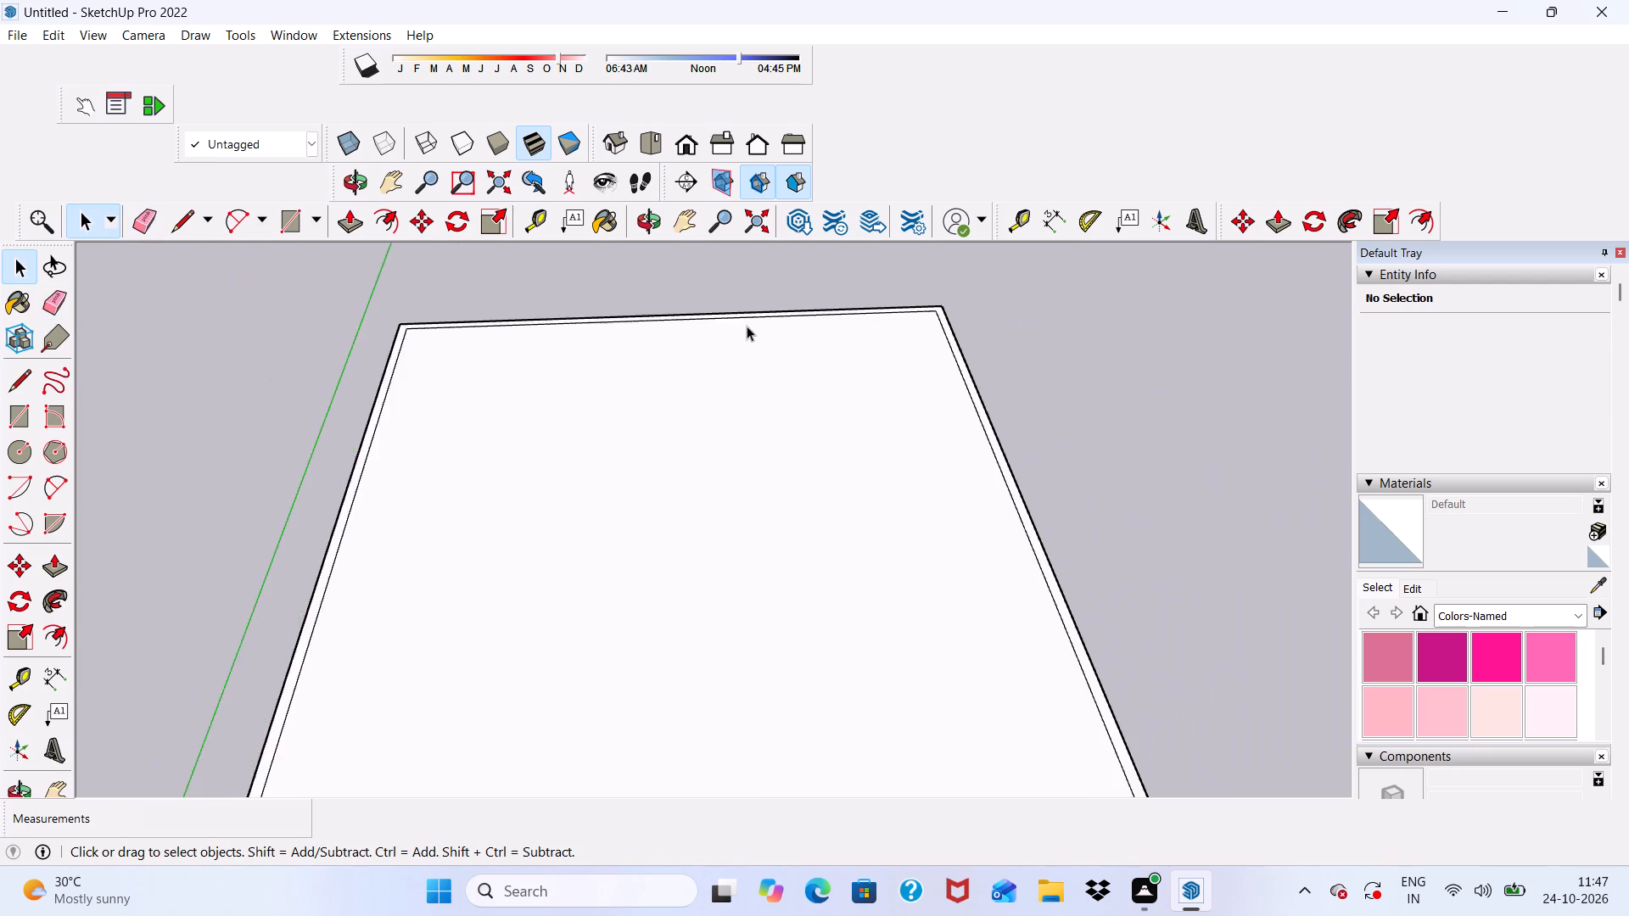
pyautogui.scroll(-3, 747, 326)
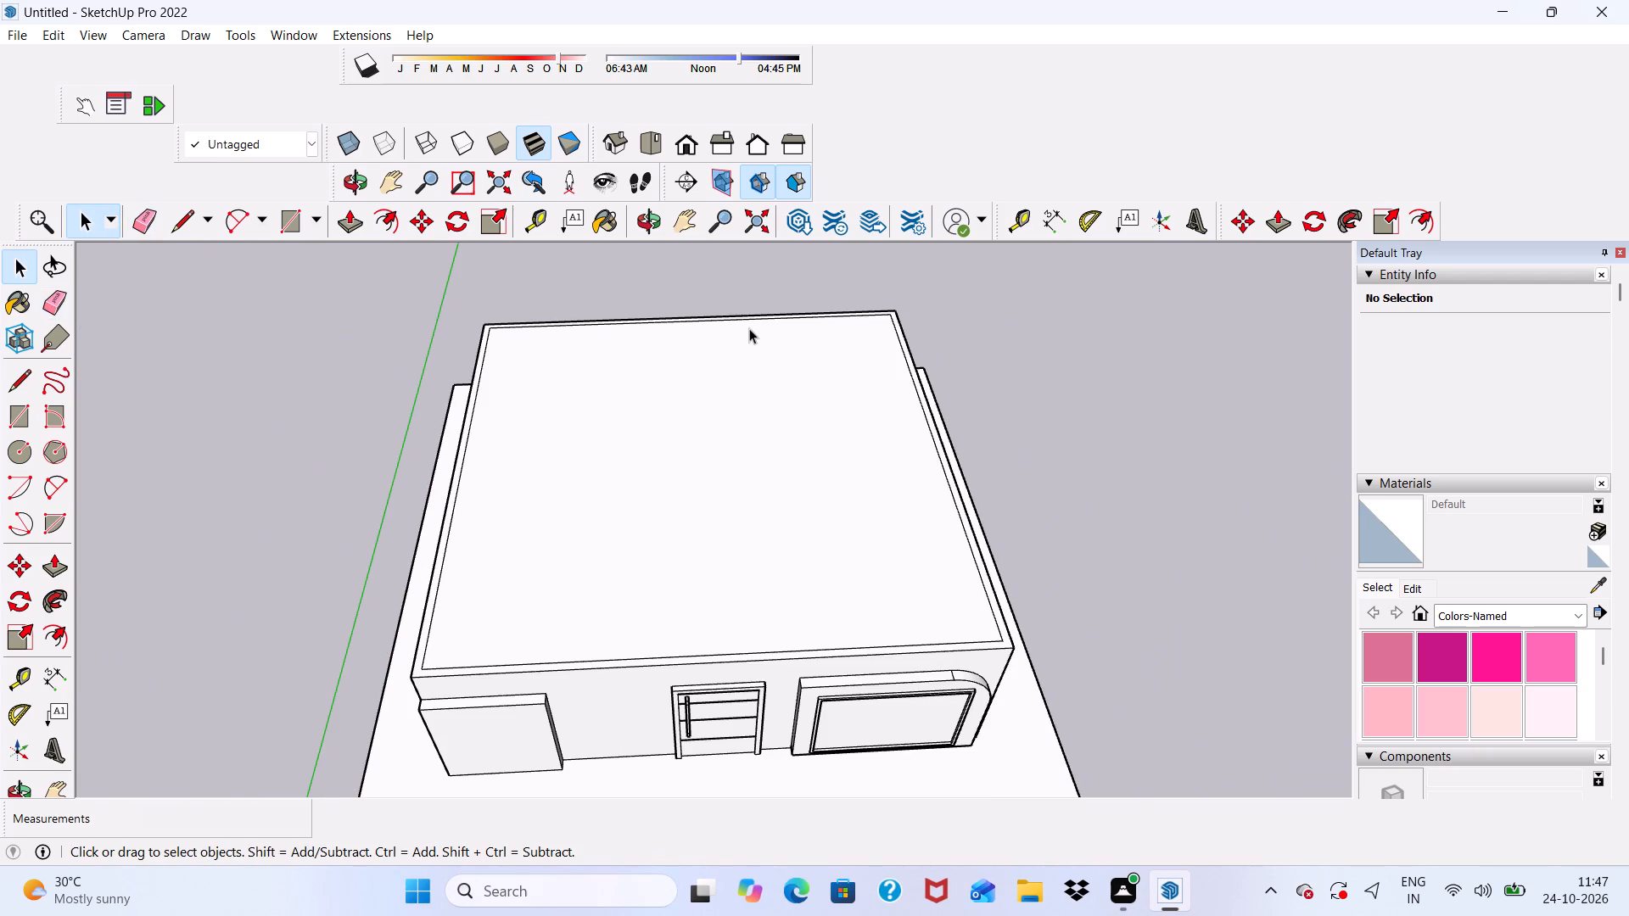
pyautogui.scroll(-6, 750, 321)
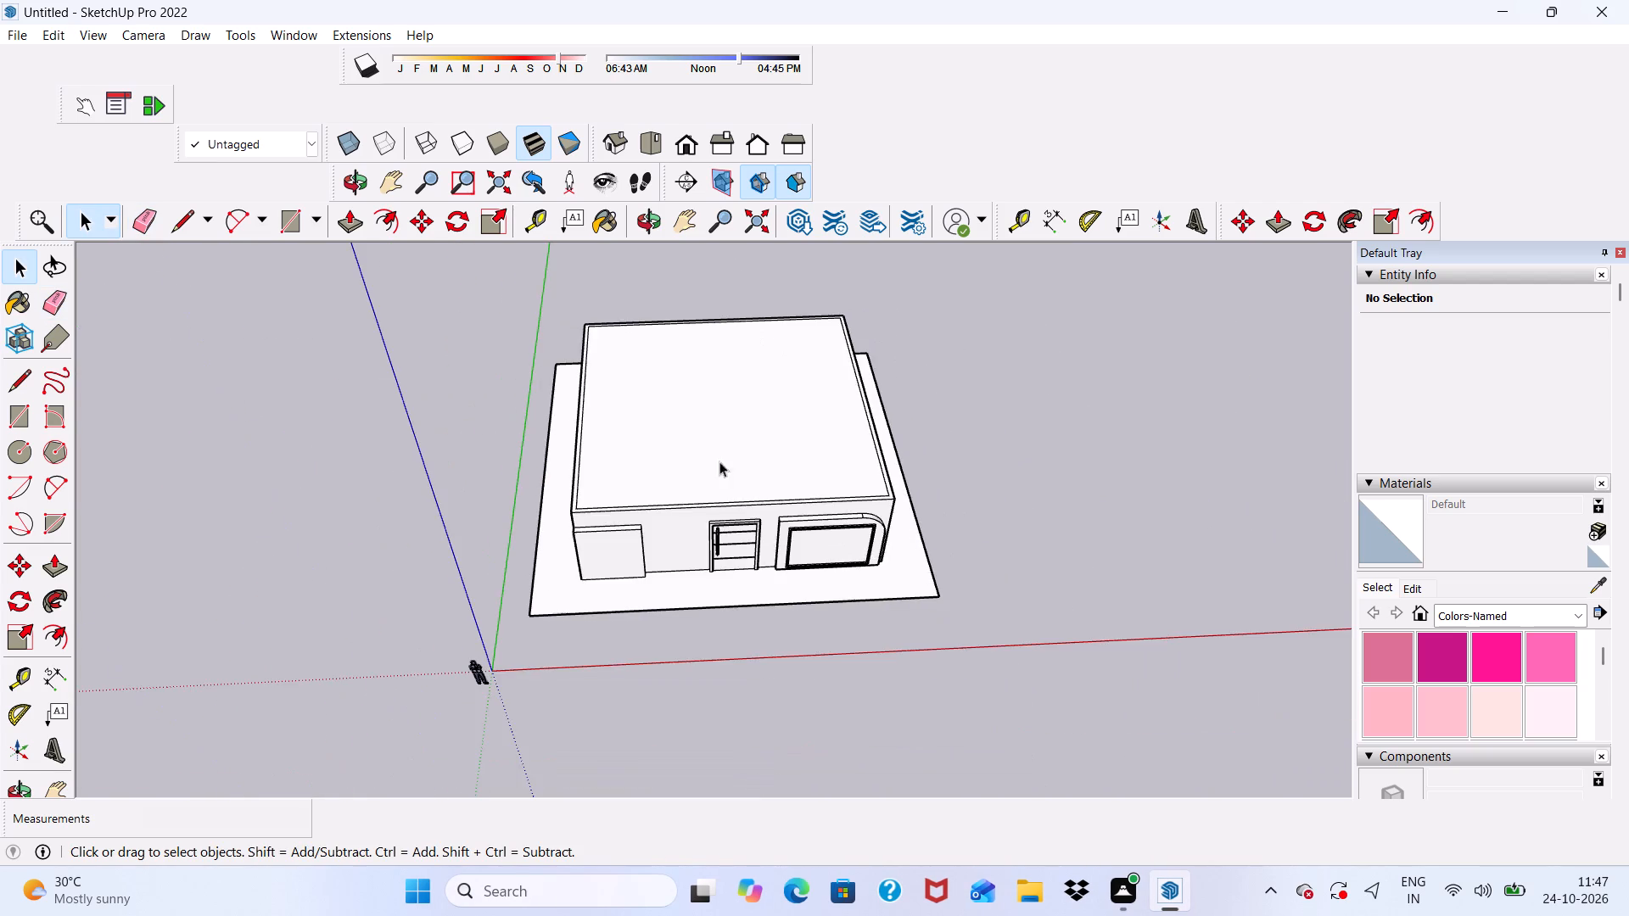
pyautogui.scroll(20, 693, 499)
pyautogui.scroll(1, 693, 499)
pyautogui.click(426, 490)
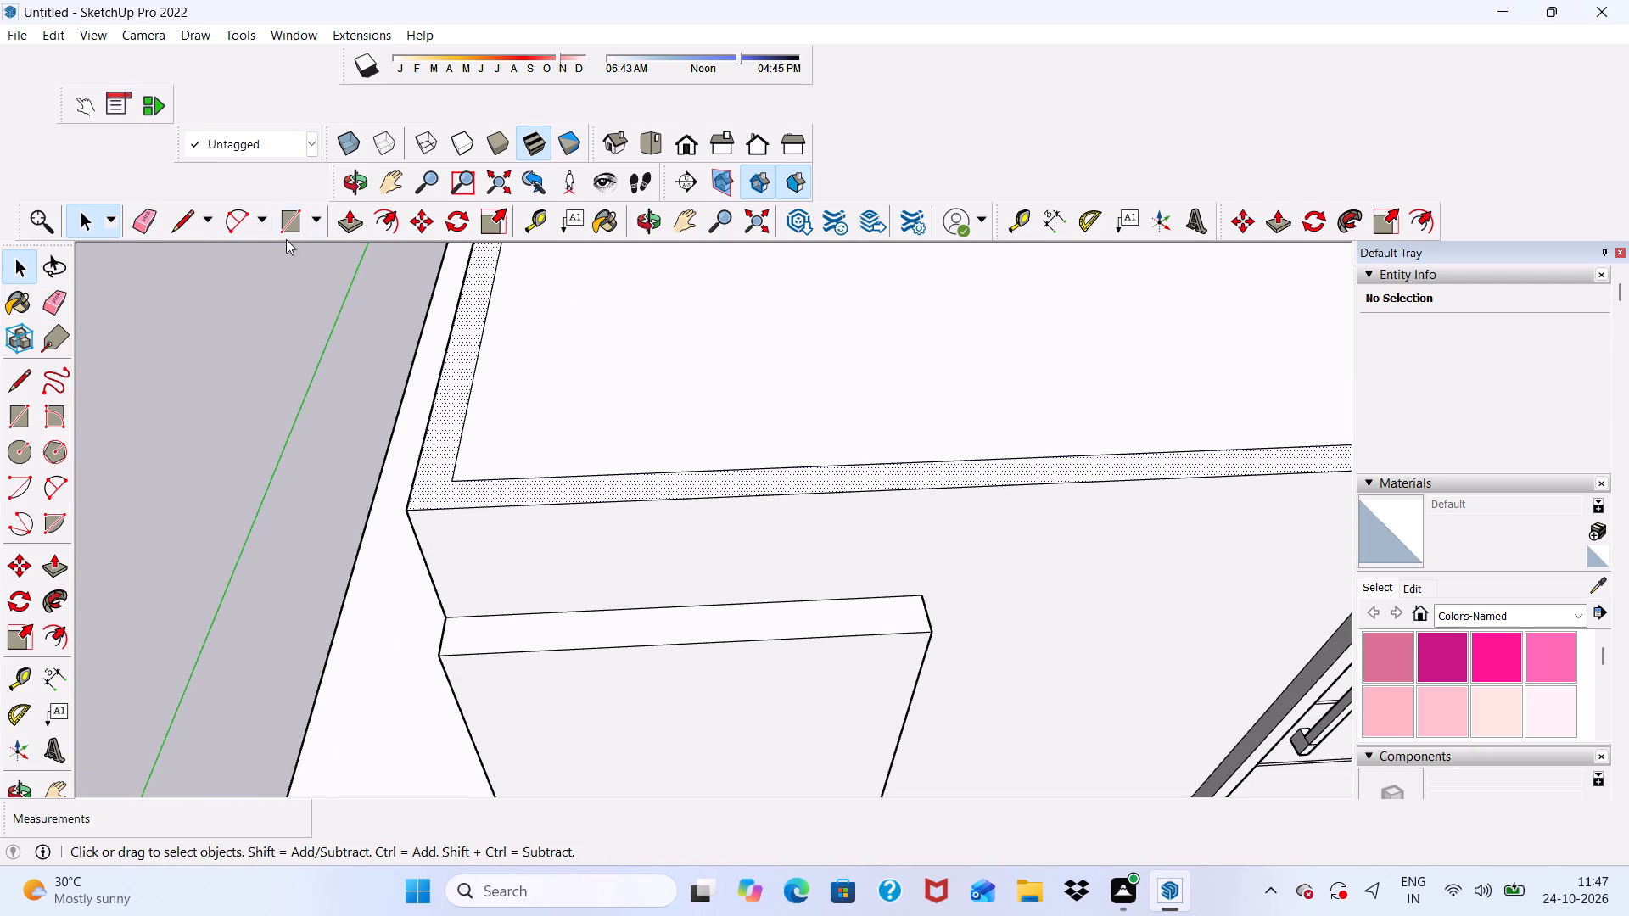
pyautogui.click(348, 220)
pyautogui.scroll(2, 447, 488)
pyautogui.click(445, 488)
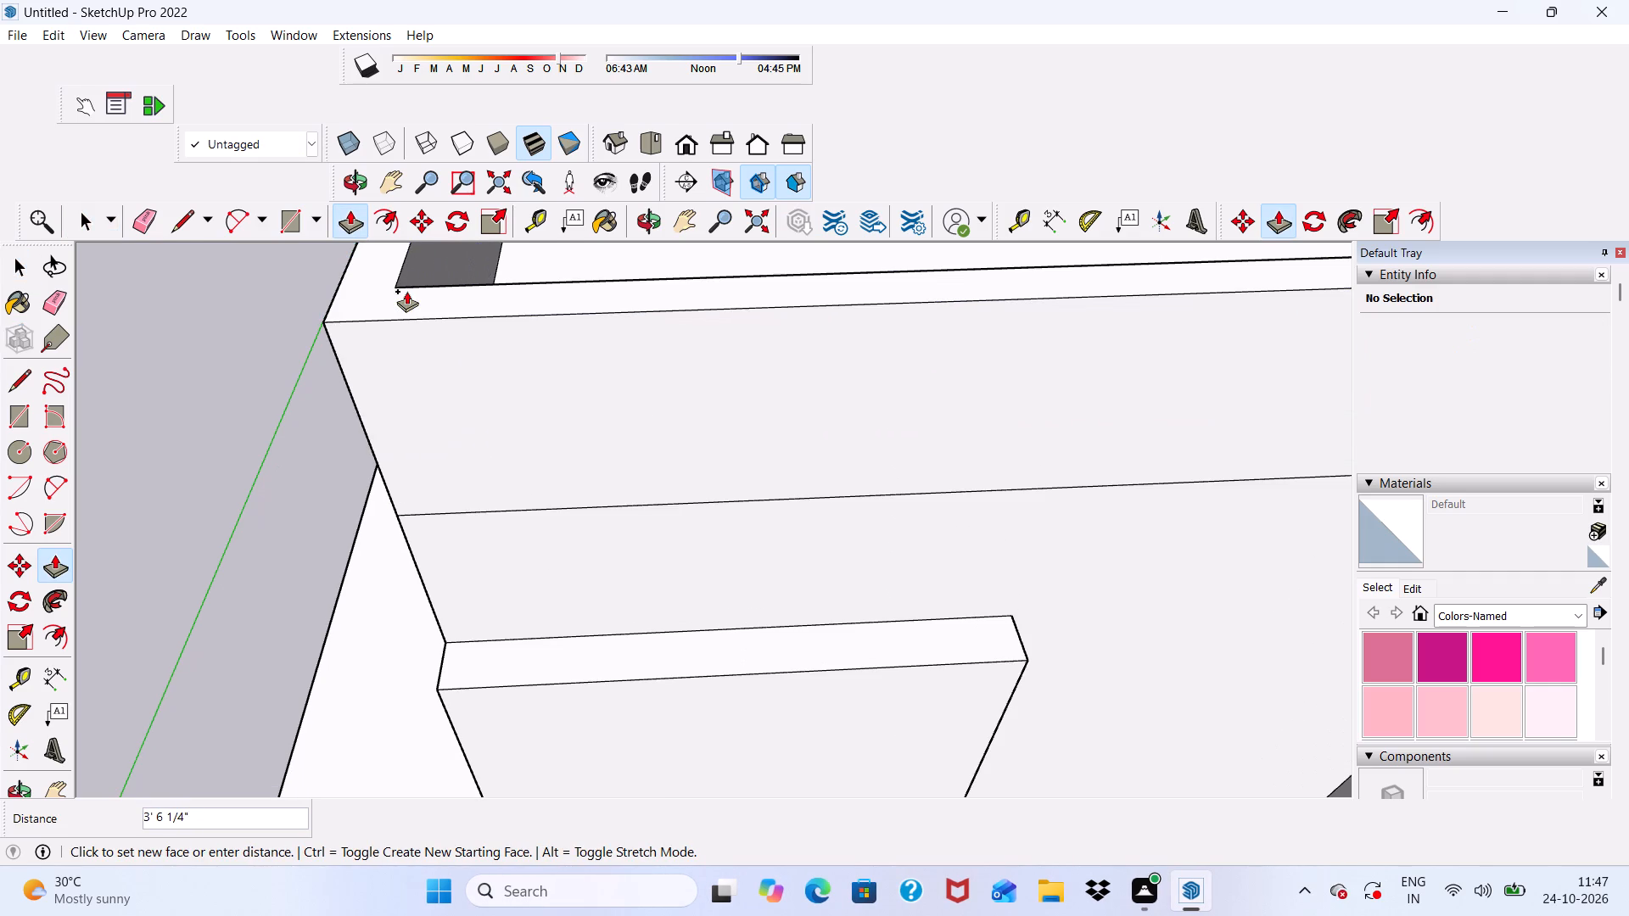
pyautogui.write("10'")
pyautogui.press('Return')
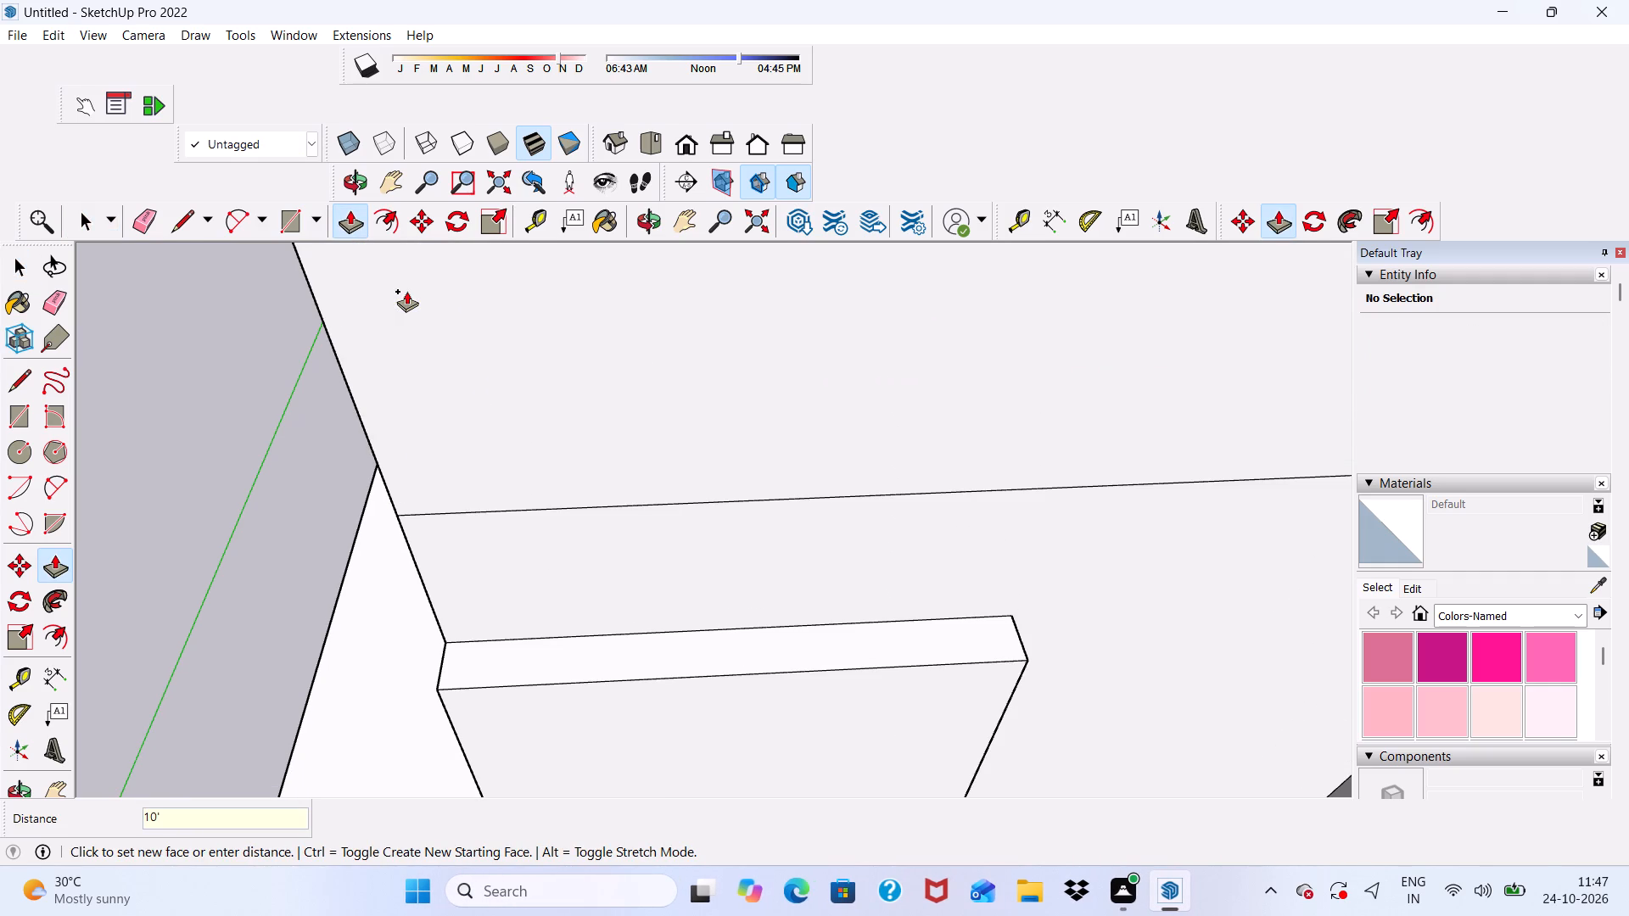
# Draw a strip about 50' by 1' 3" across the full front wall, directly above the line between lower and upper walls.
pyautogui.scroll(-16, 466, 456)
pyautogui.moveTo(678, 584); pyautogui.dragTo(639, 234, button='middle')
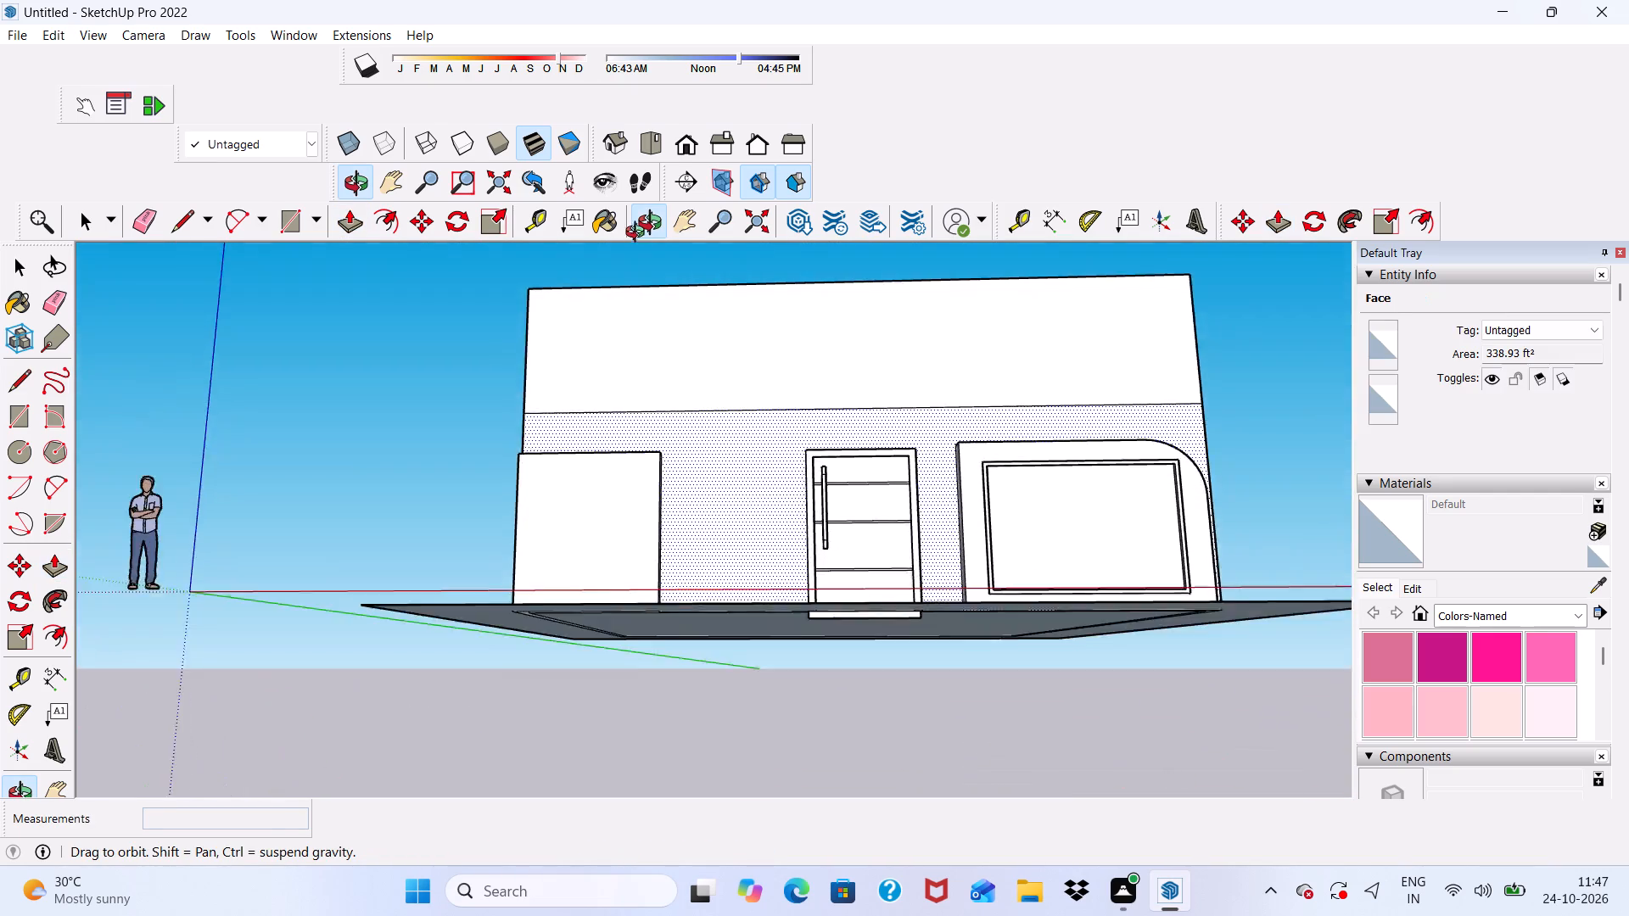
pyautogui.moveTo(639, 234); pyautogui.dragTo(508, 332, button='middle')
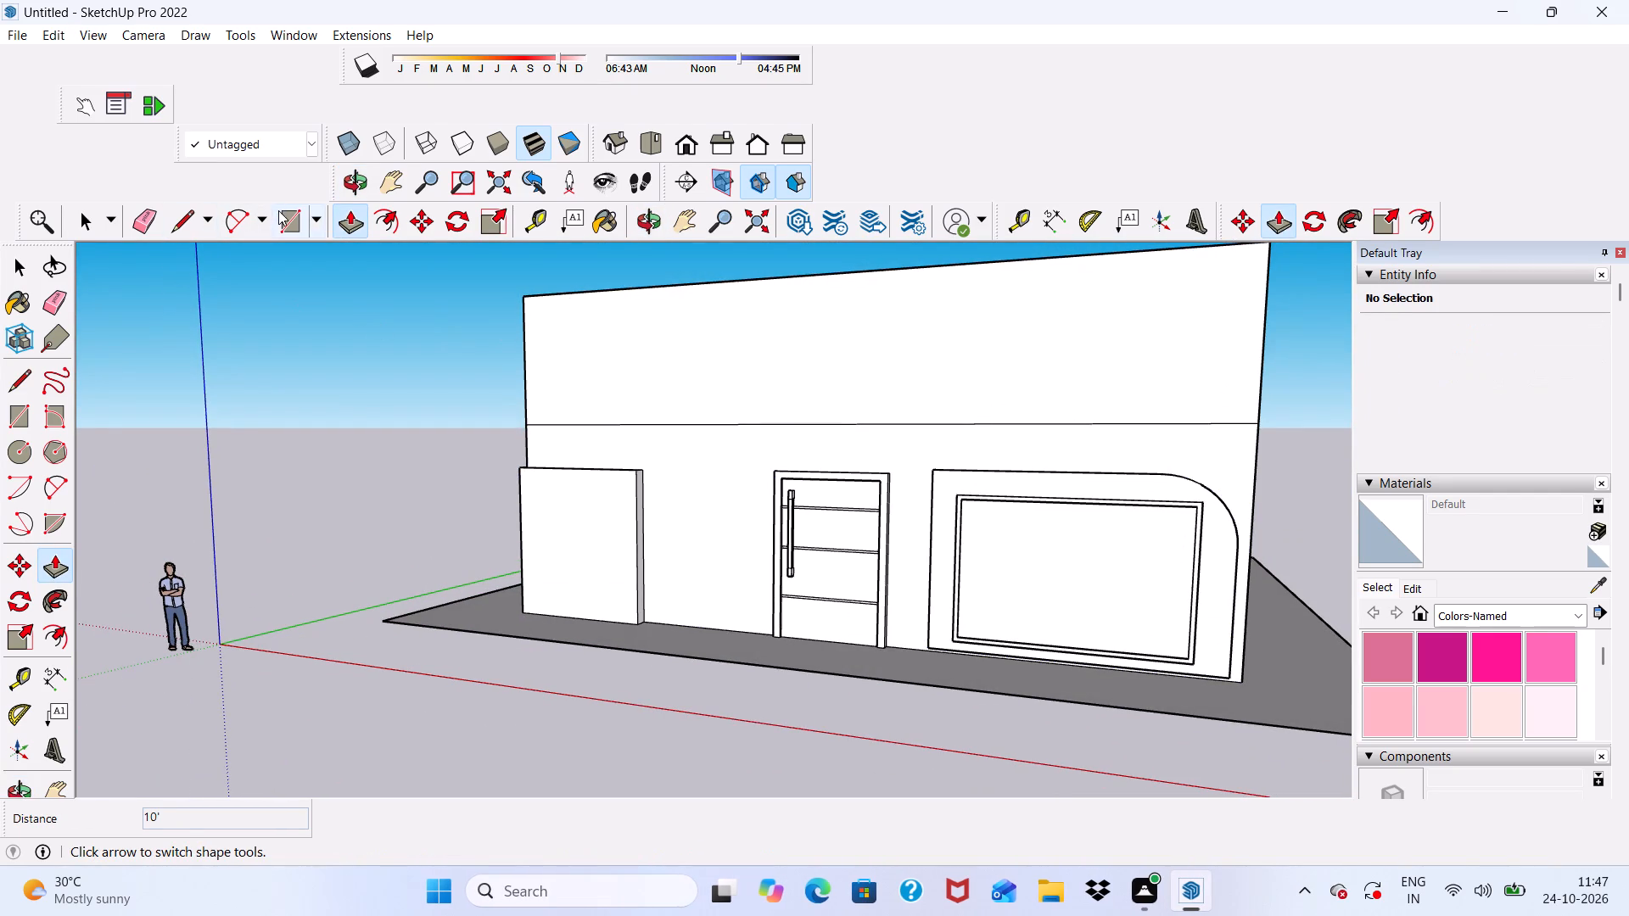
pyautogui.click(278, 210)
pyautogui.scroll(5, 535, 408)
pyautogui.scroll(-1, 530, 450)
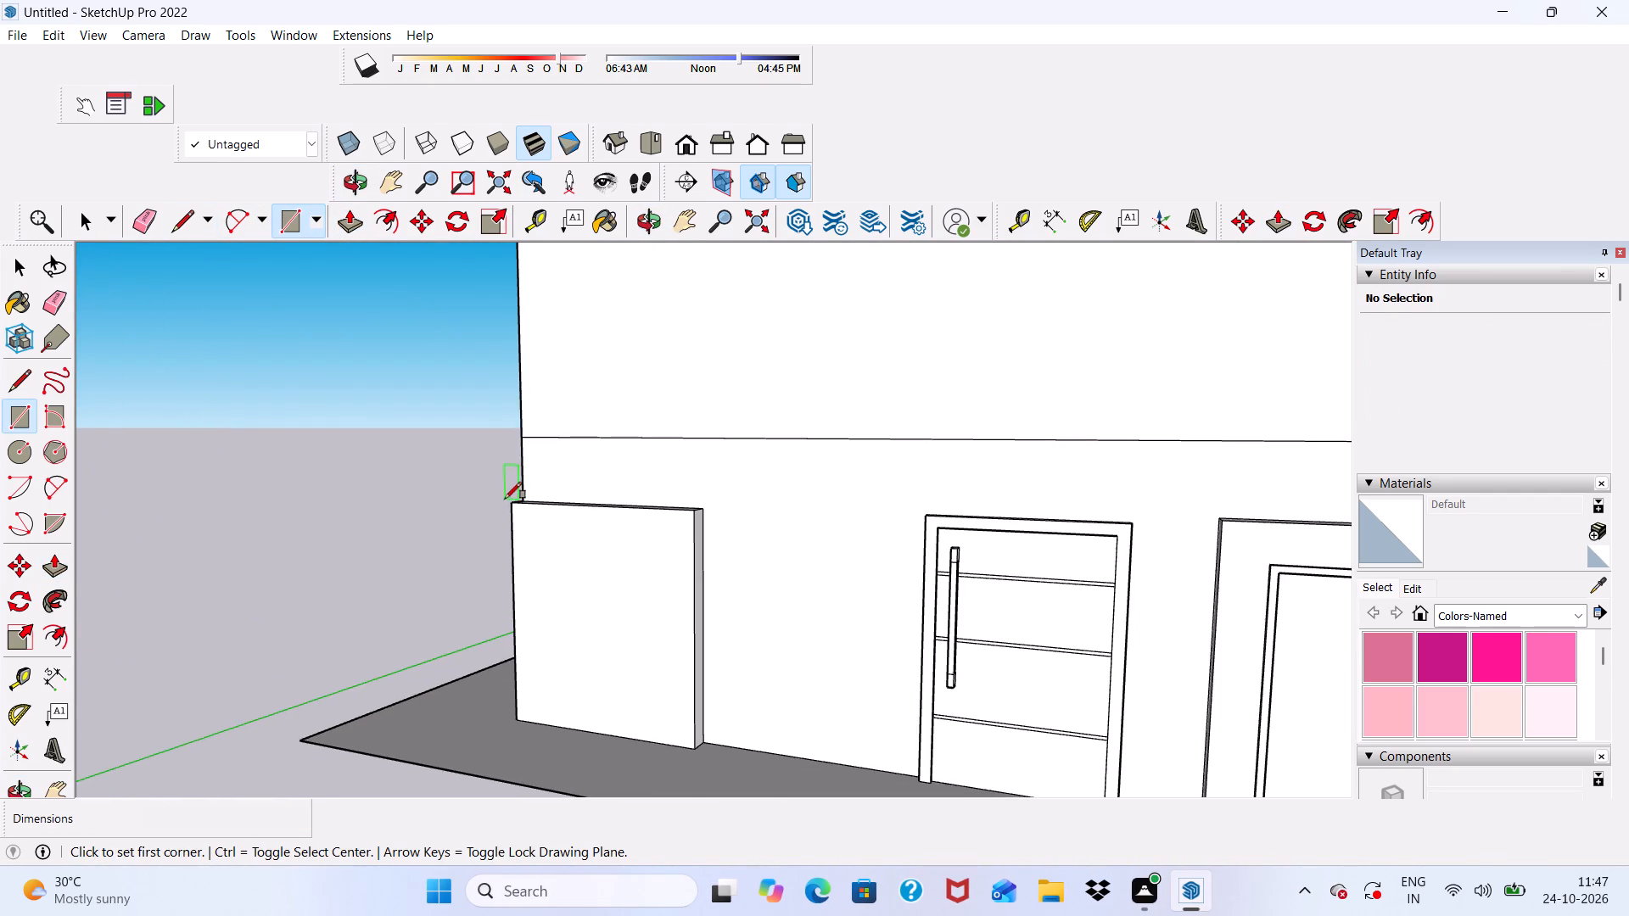
pyautogui.moveTo(505, 499); pyautogui.dragTo(680, 534, button='middle')
pyautogui.scroll(4, 459, 470)
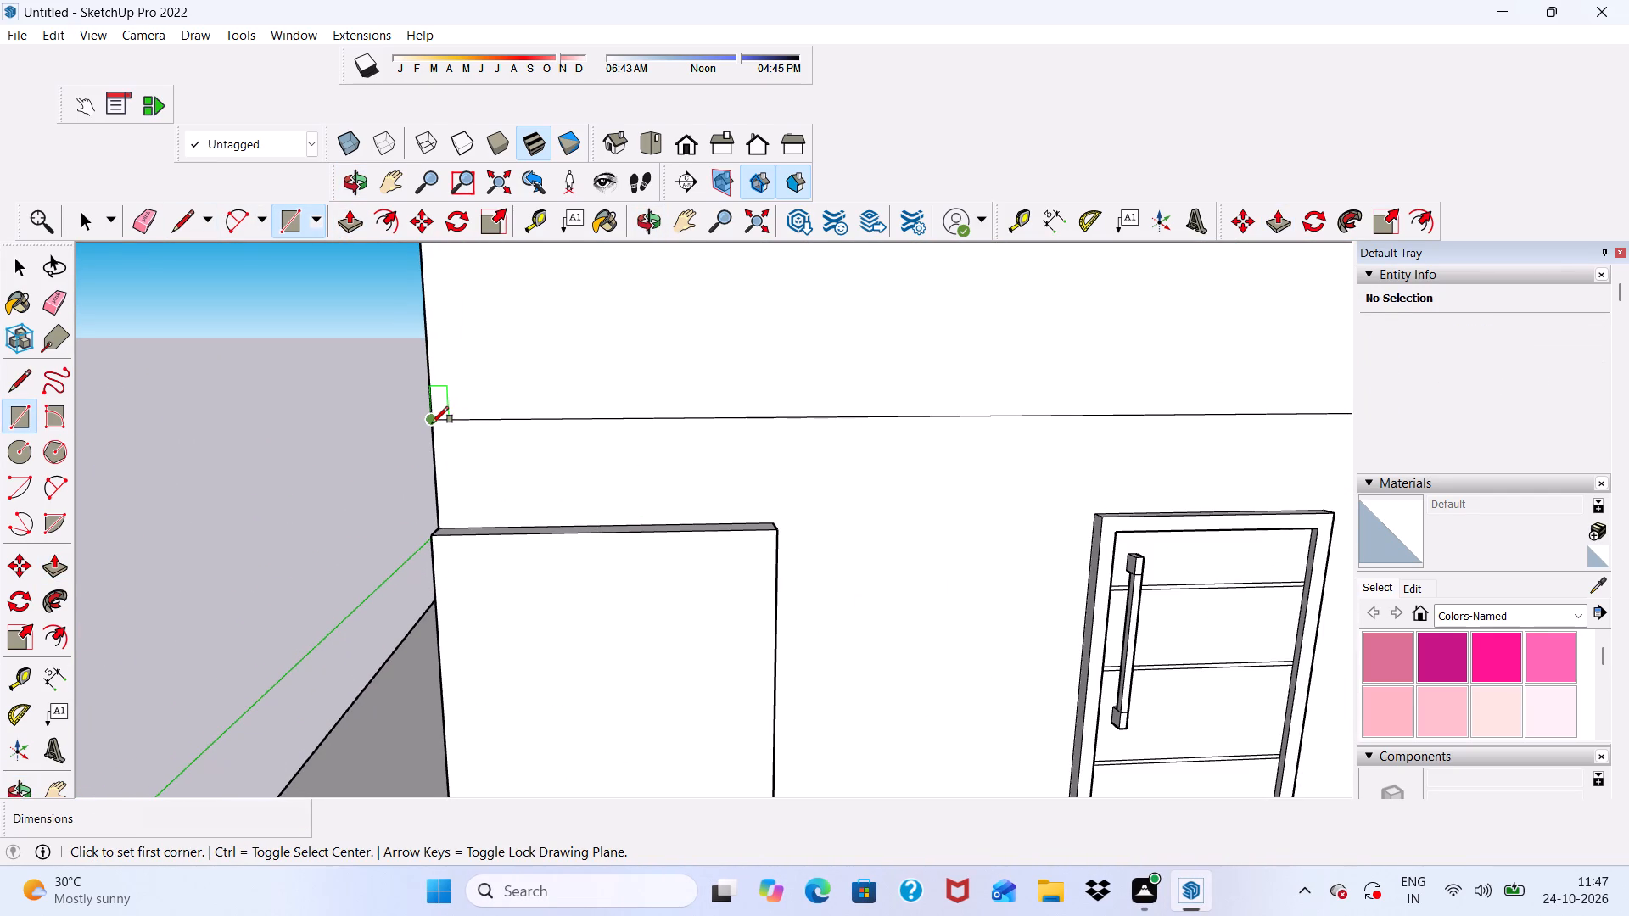
pyautogui.click(432, 423)
pyautogui.scroll(-9, 596, 441)
pyautogui.scroll(-3, 712, 370)
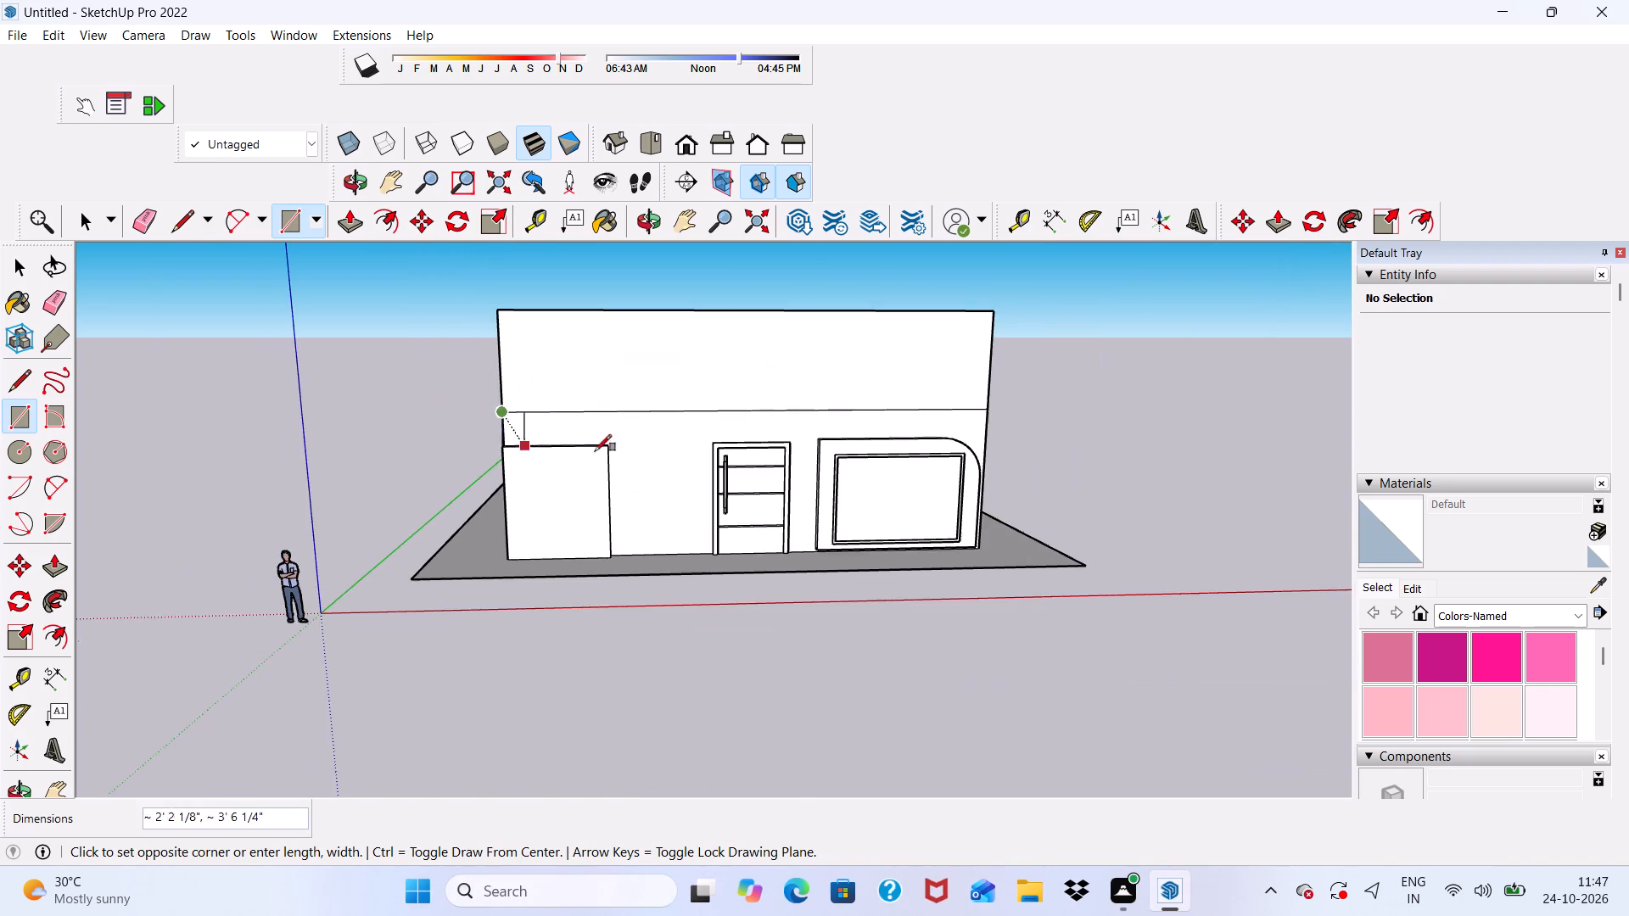
pyautogui.scroll(4, 1072, 377)
pyautogui.scroll(3, 957, 394)
pyautogui.click(984, 412)
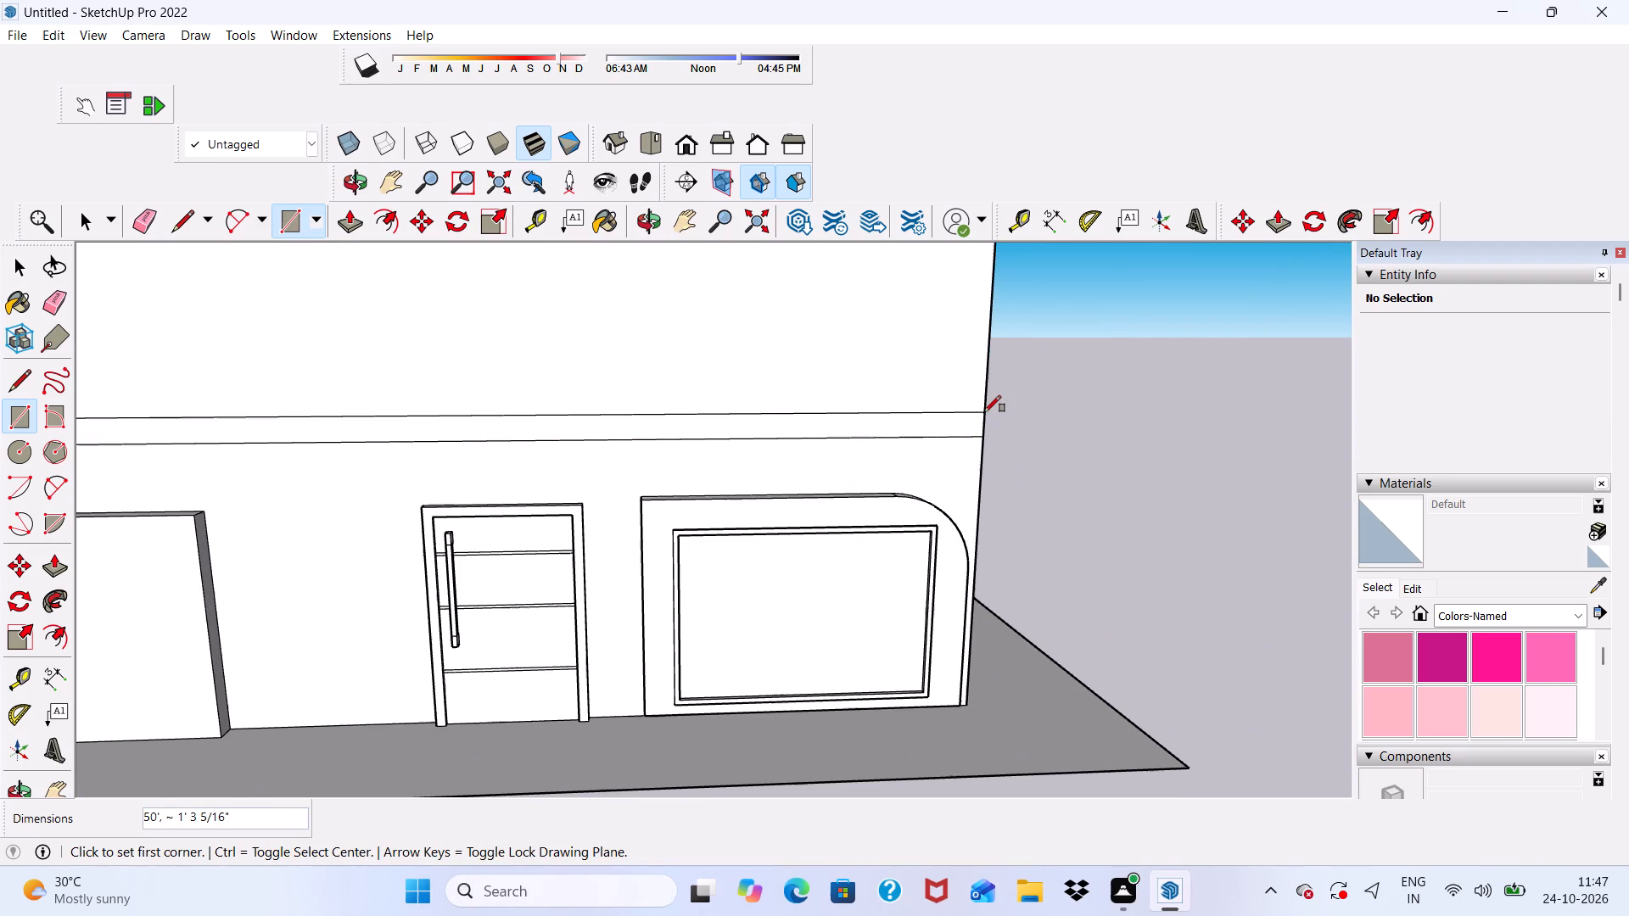
pyautogui.scroll(-4, 953, 367)
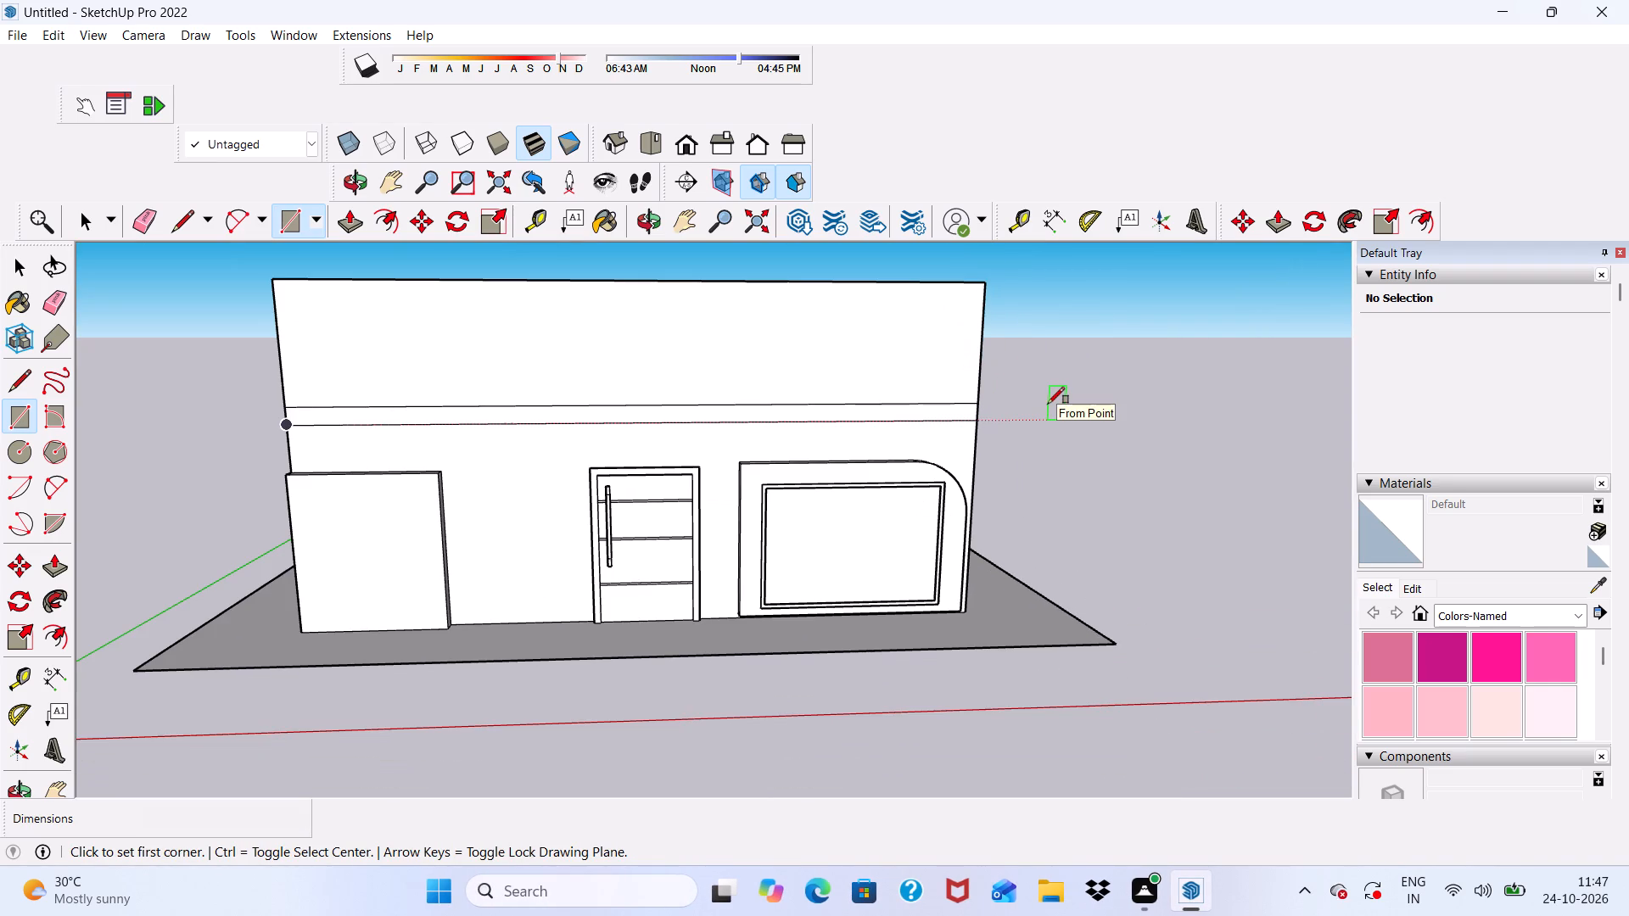
pyautogui.press('space')
# Extrude the narrow strip across the front wall outward by 3' as a canopy.
pyautogui.scroll(4, 719, 368)
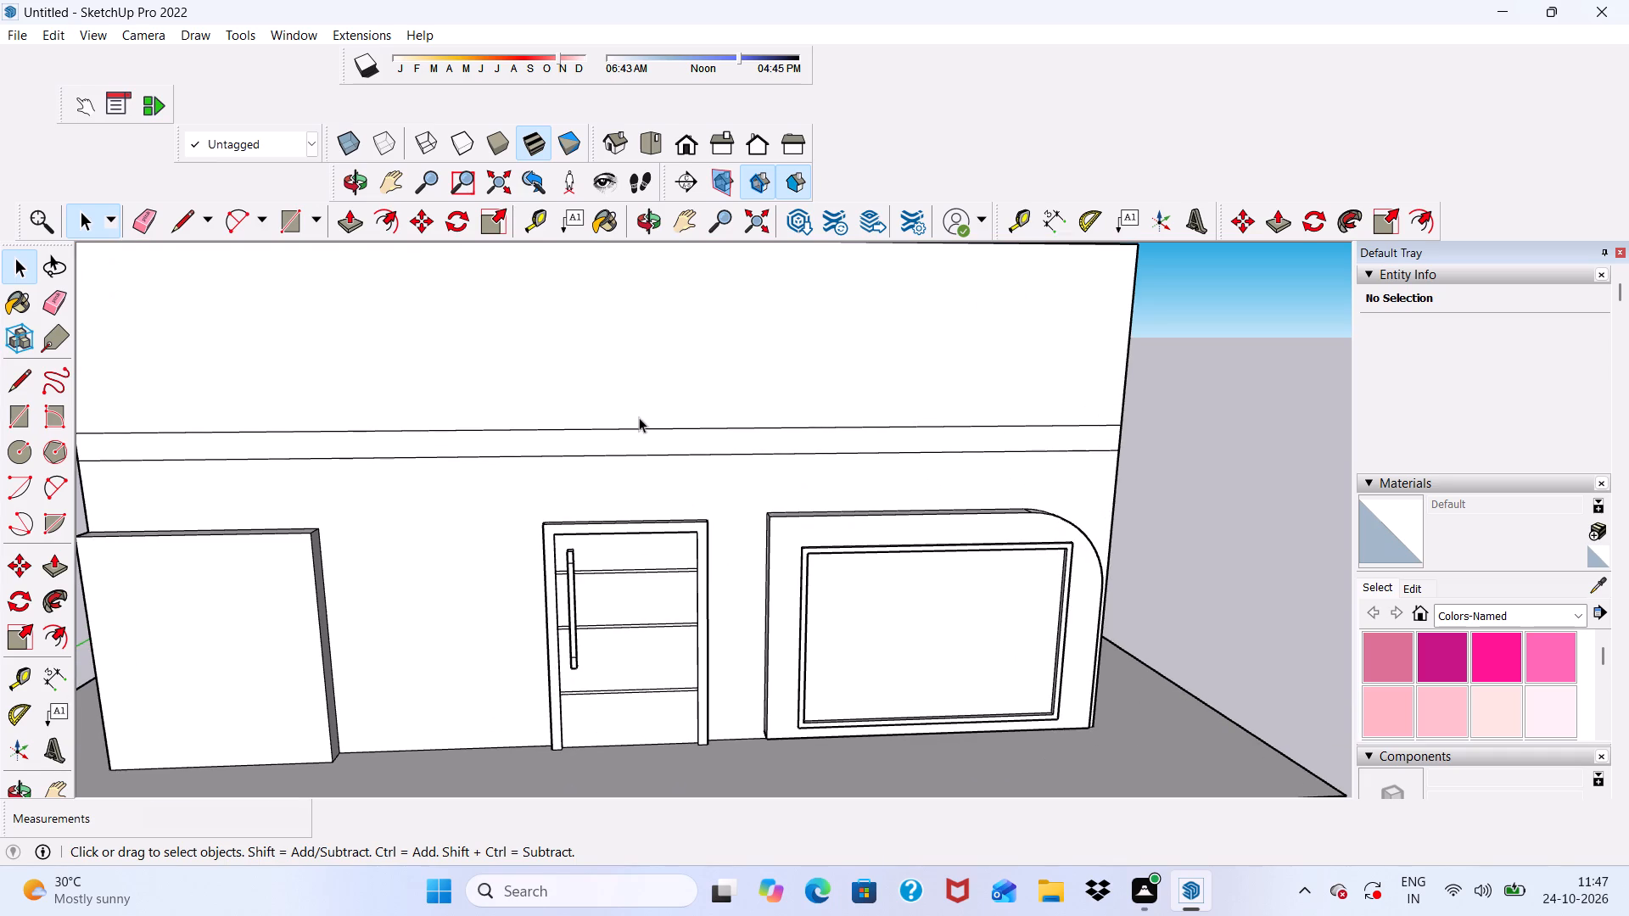
pyautogui.click(631, 443)
pyautogui.click(343, 225)
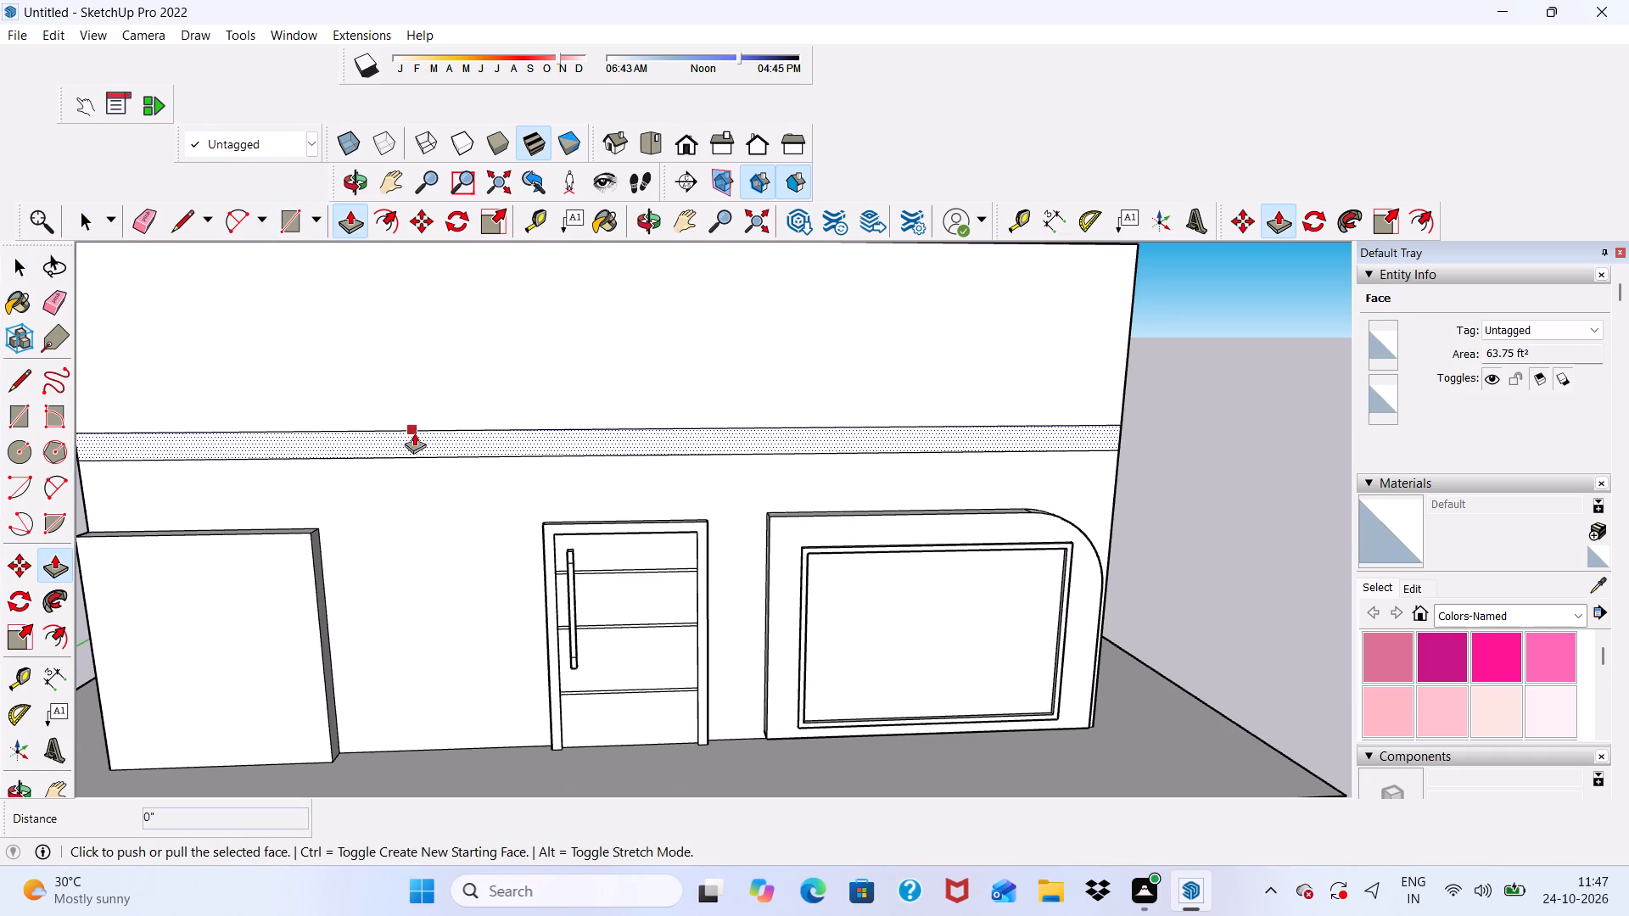
pyautogui.click(417, 443)
pyautogui.scroll(-7, 378, 490)
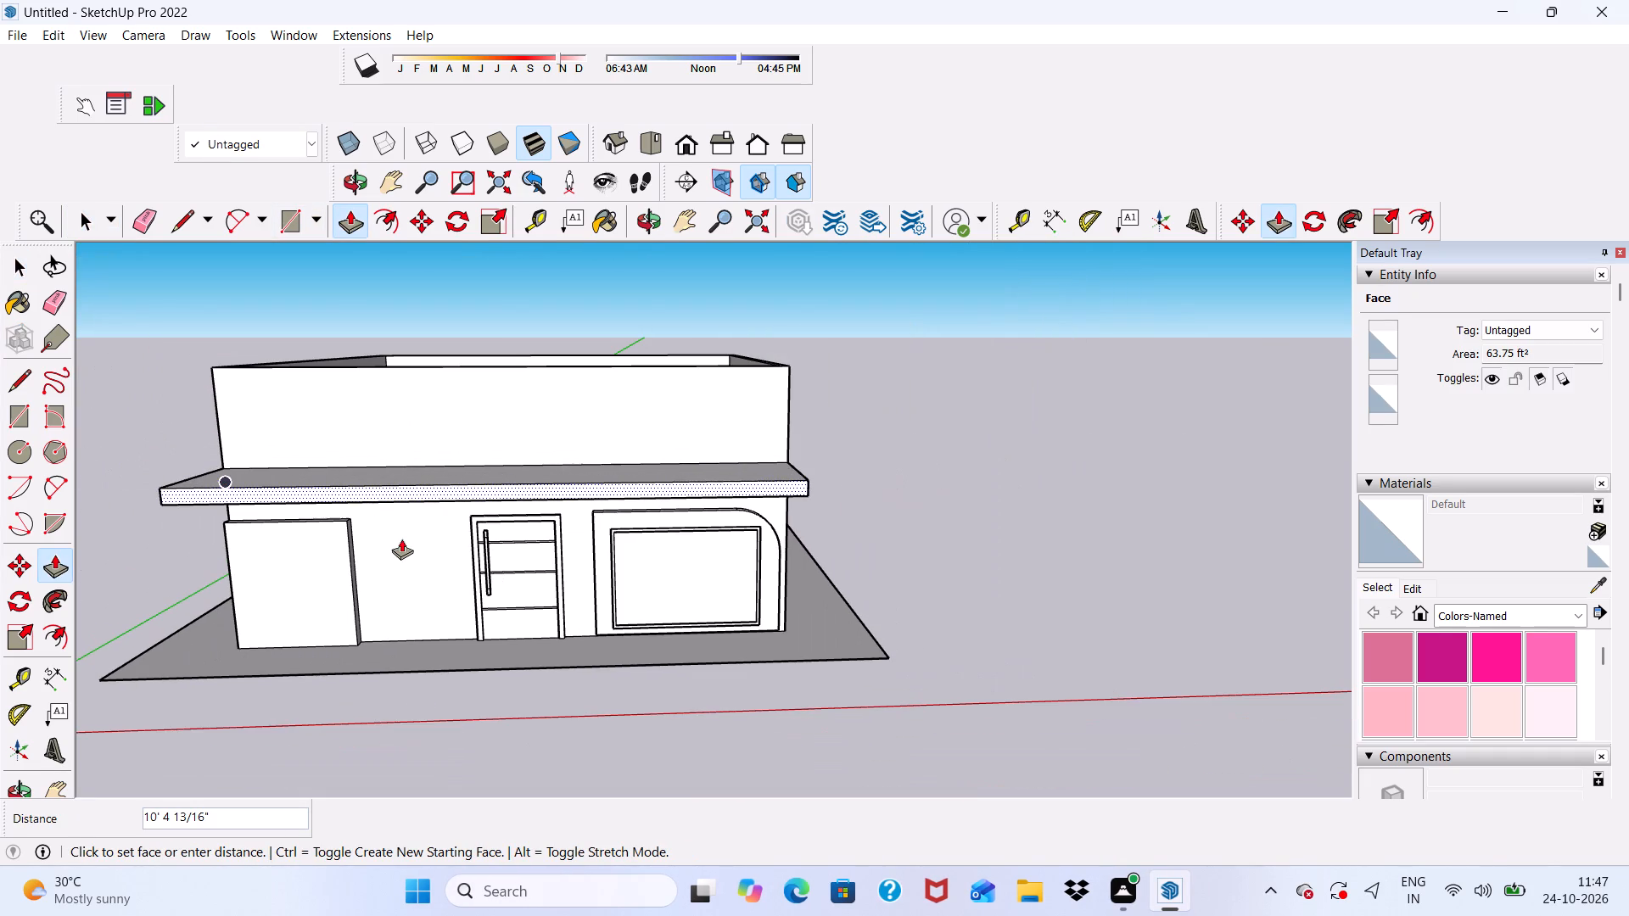
pyautogui.write("3'")
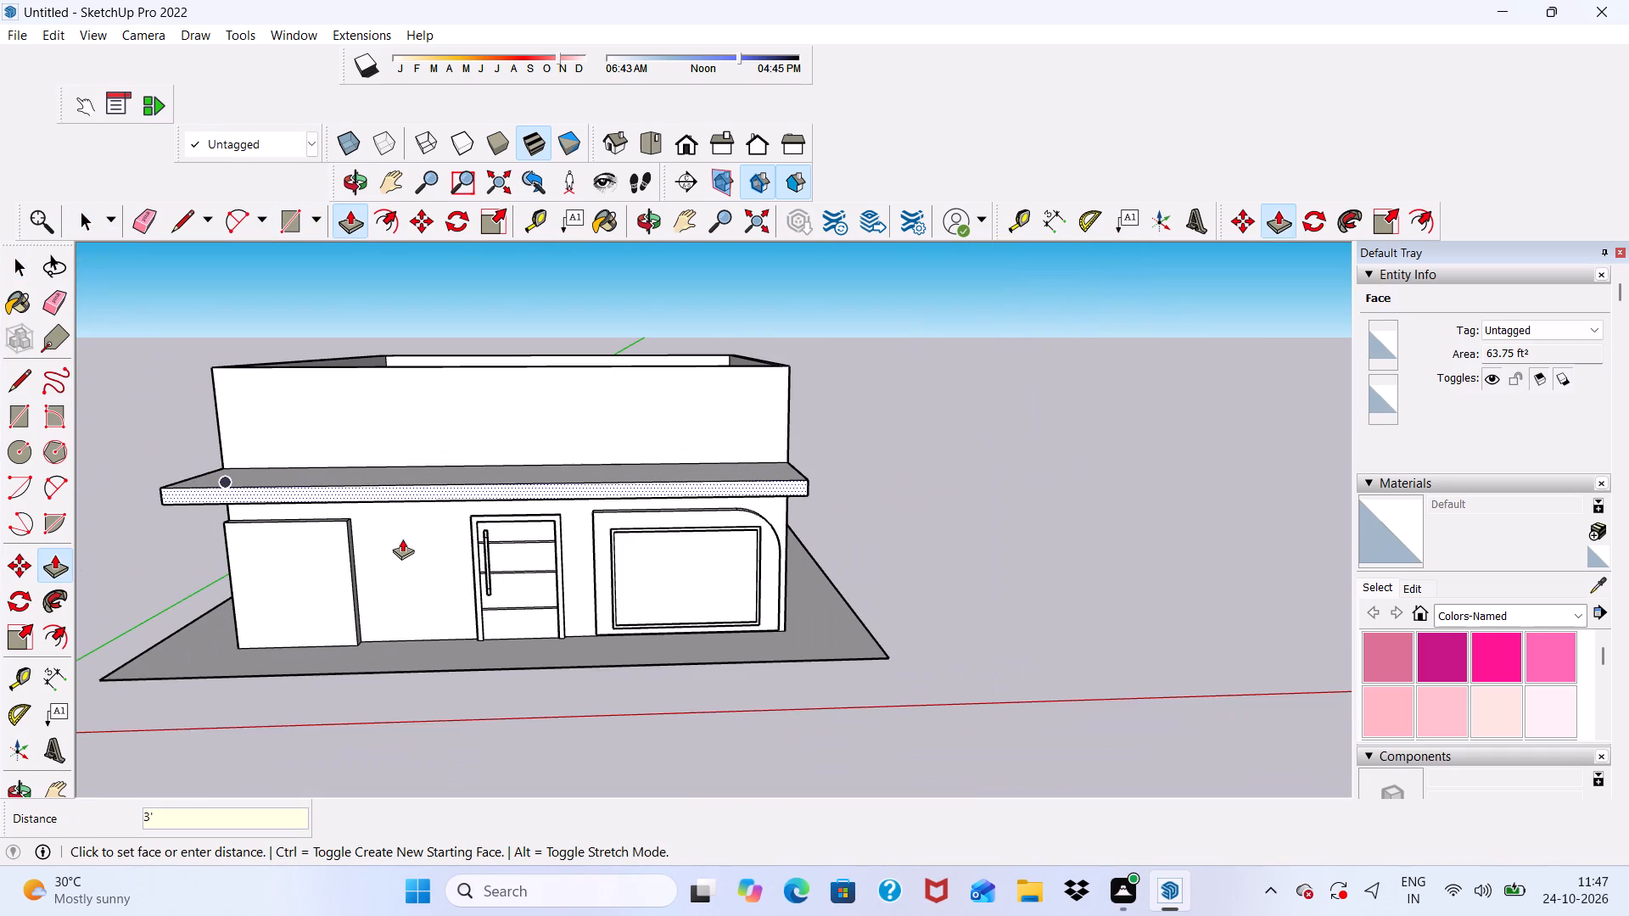
pyautogui.press('Return')
# Examine the canopy and upper walls from below and from the front corner beside the round-cornered panel.
pyautogui.scroll(-6, 418, 530)
pyautogui.scroll(1, 443, 580)
pyautogui.moveTo(444, 580); pyautogui.dragTo(471, 415, button='middle')
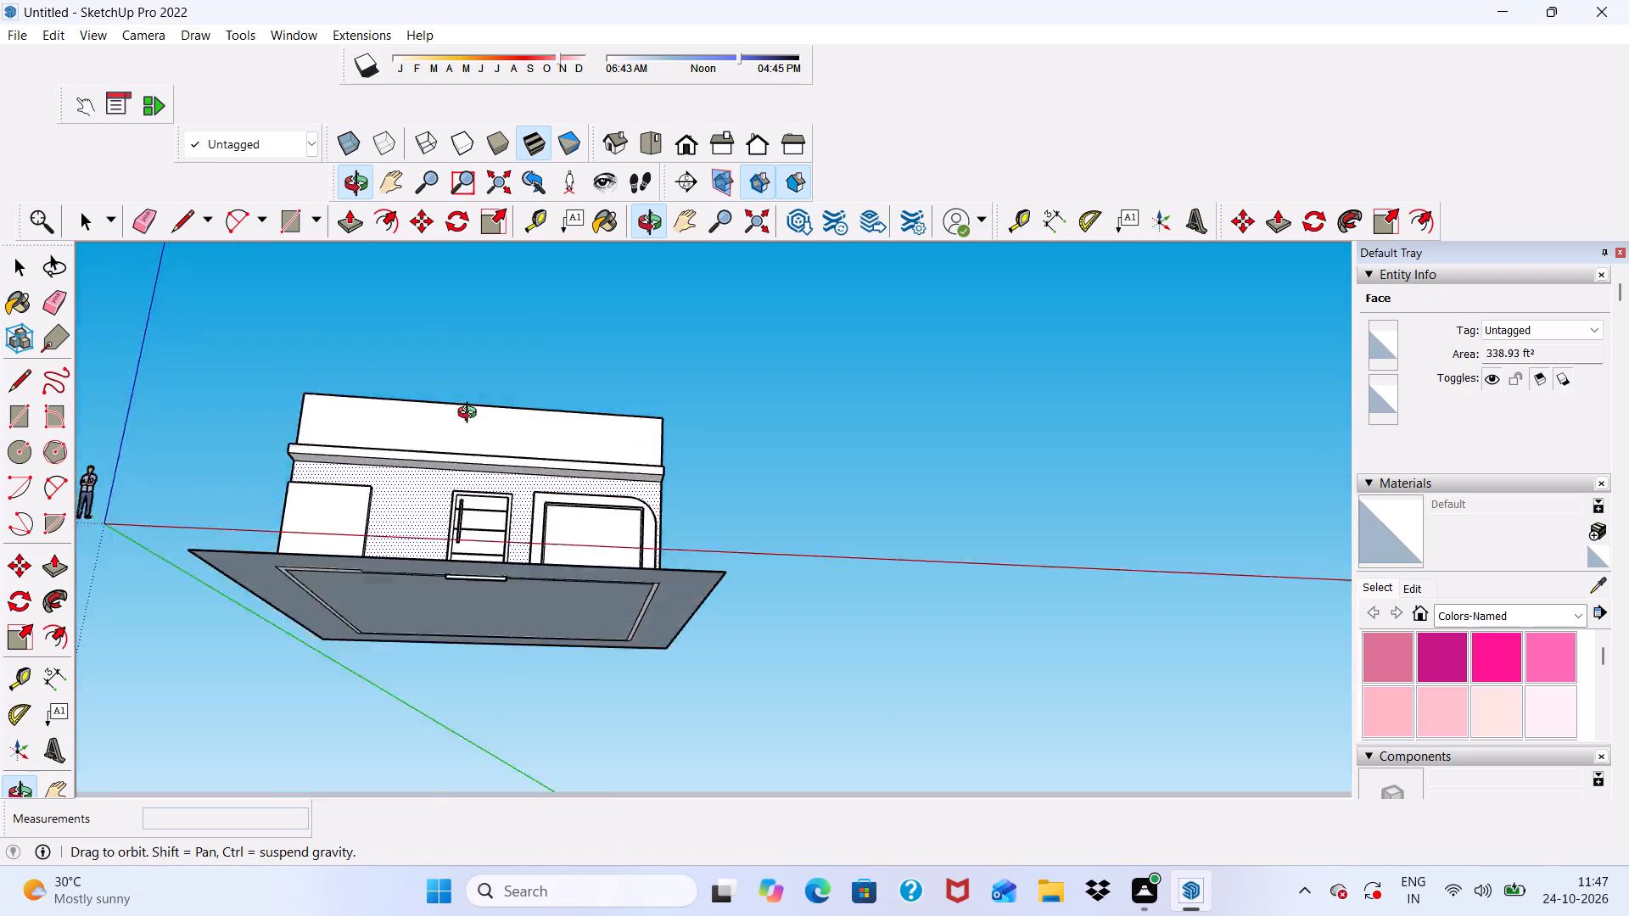
pyautogui.moveTo(471, 415); pyautogui.dragTo(392, 497, button='middle')
pyautogui.scroll(6, 456, 472)
pyautogui.moveTo(562, 528); pyautogui.dragTo(330, 646, button='middle')
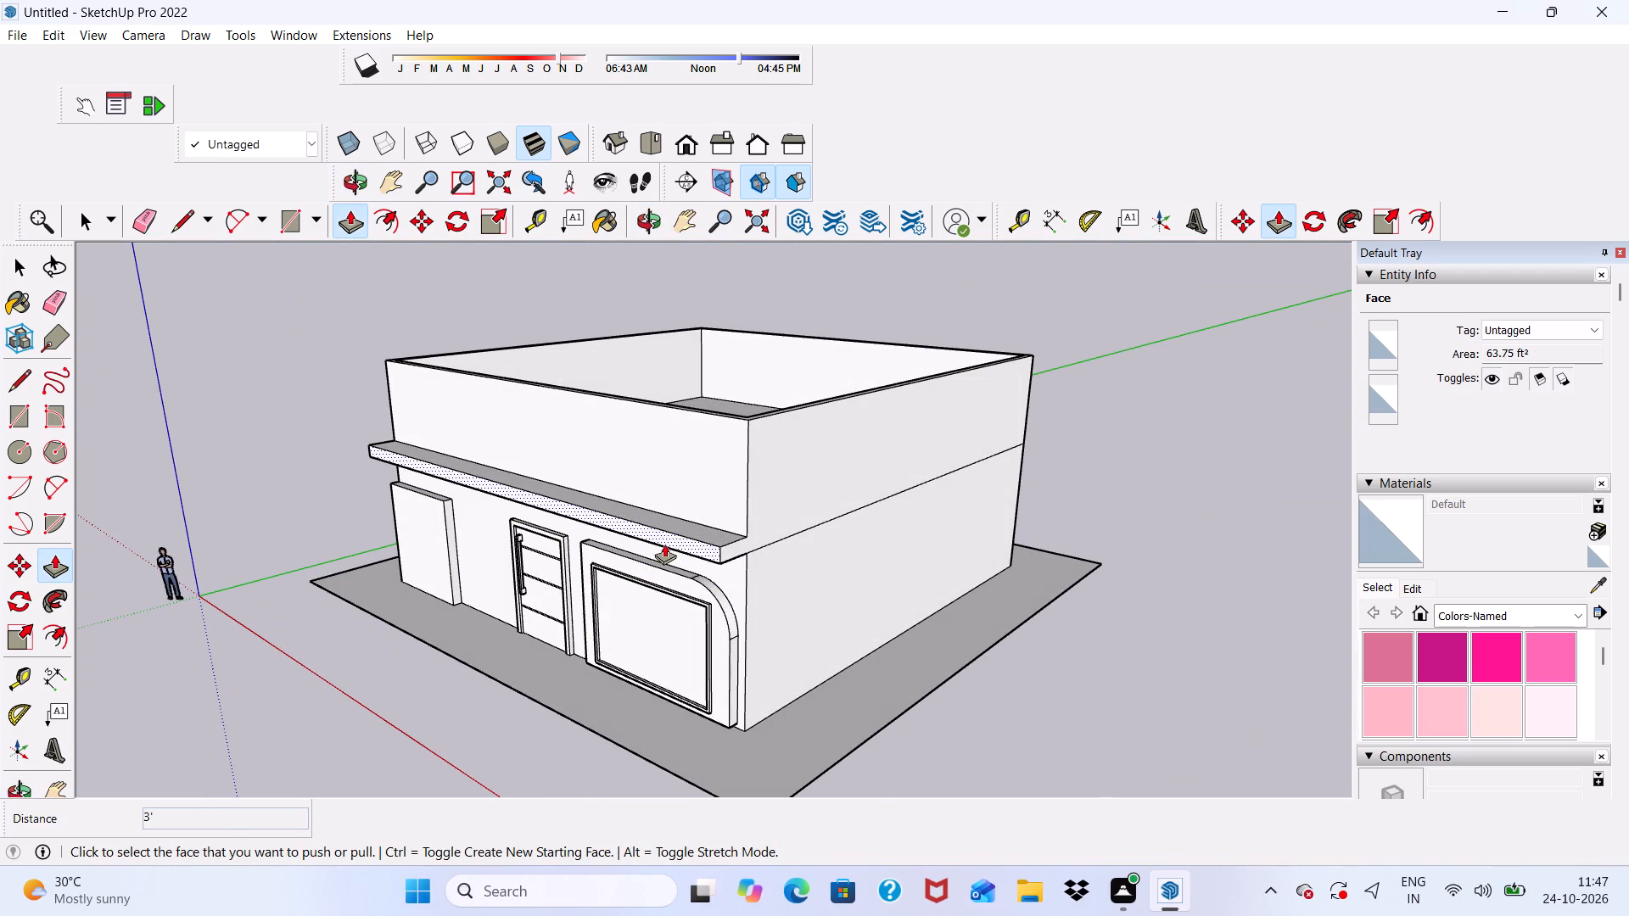
# Undo the canopy's 3' extrusion and extrude the narrow front-wall strip outward by 5' instead.
pyautogui.scroll(5, 663, 530)
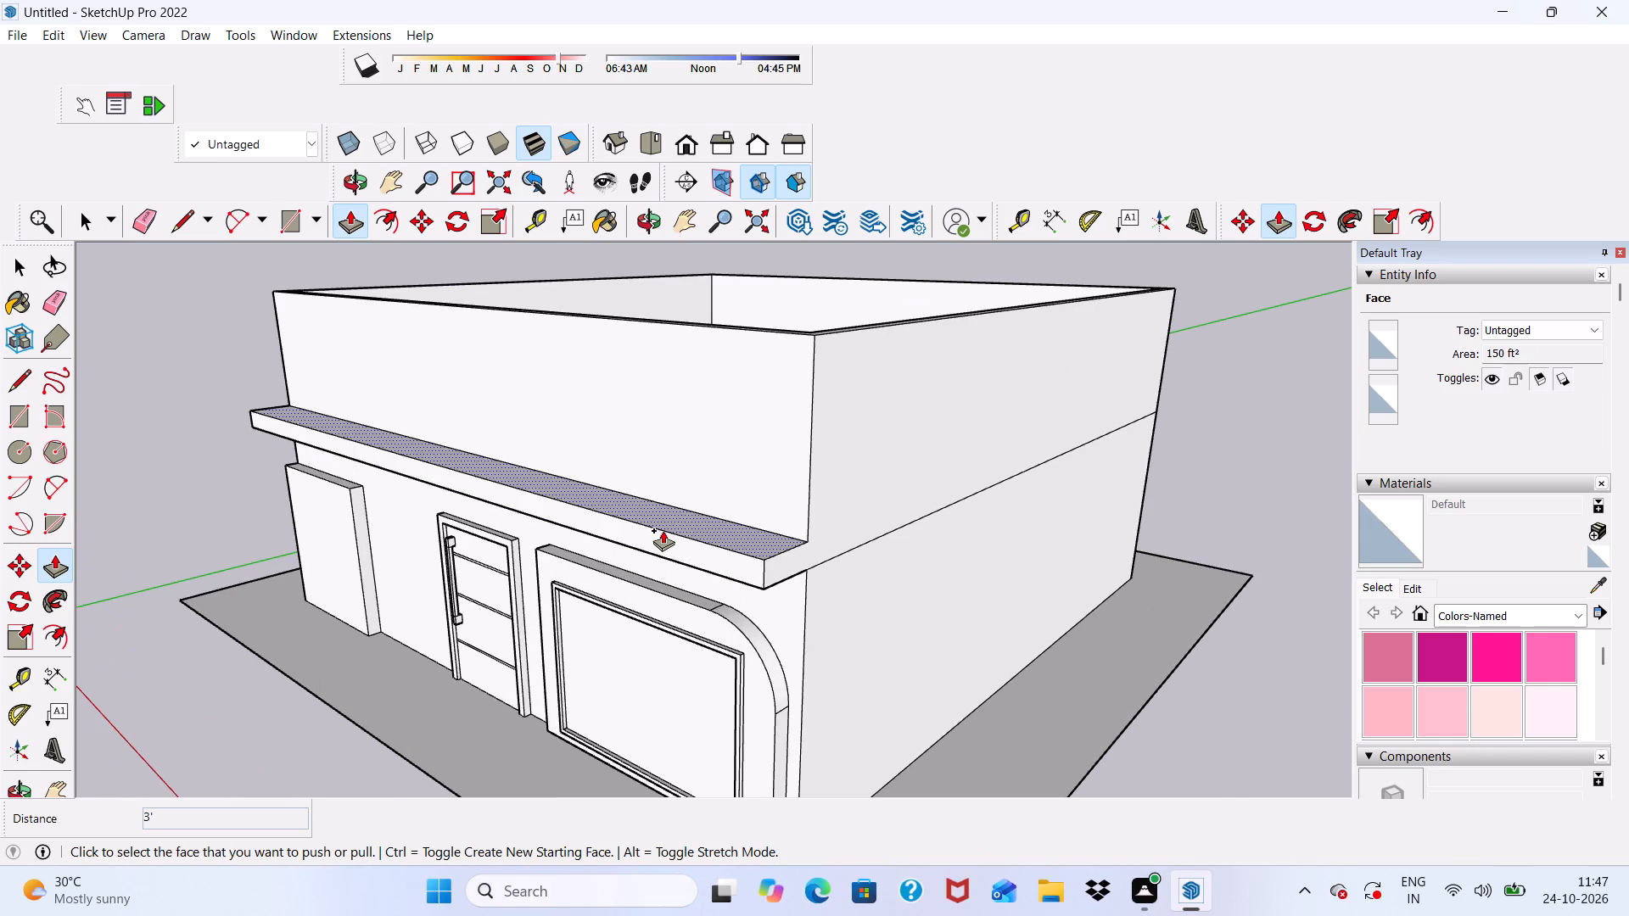
pyautogui.hotkey('ctrl', 'z')
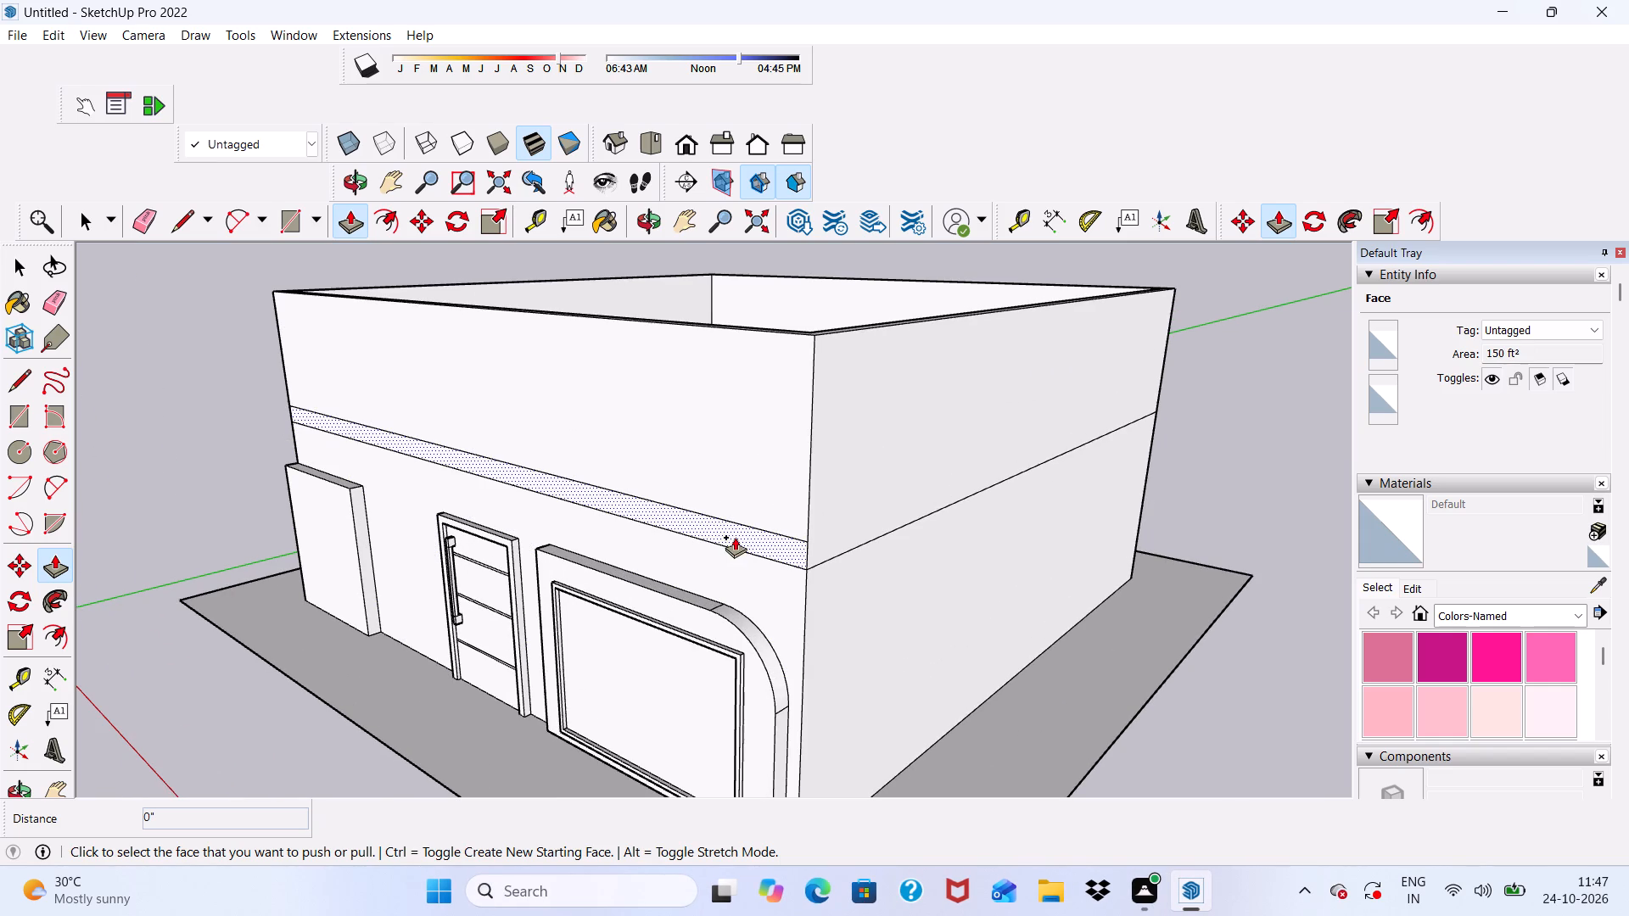
pyautogui.click(735, 537)
pyautogui.write("5'")
pyautogui.press('Return')
# Extrude the canopy's underside downward by about 1' 6" to thicken it.
pyautogui.scroll(-5, 642, 573)
pyautogui.moveTo(642, 578); pyautogui.dragTo(709, 470, button='middle')
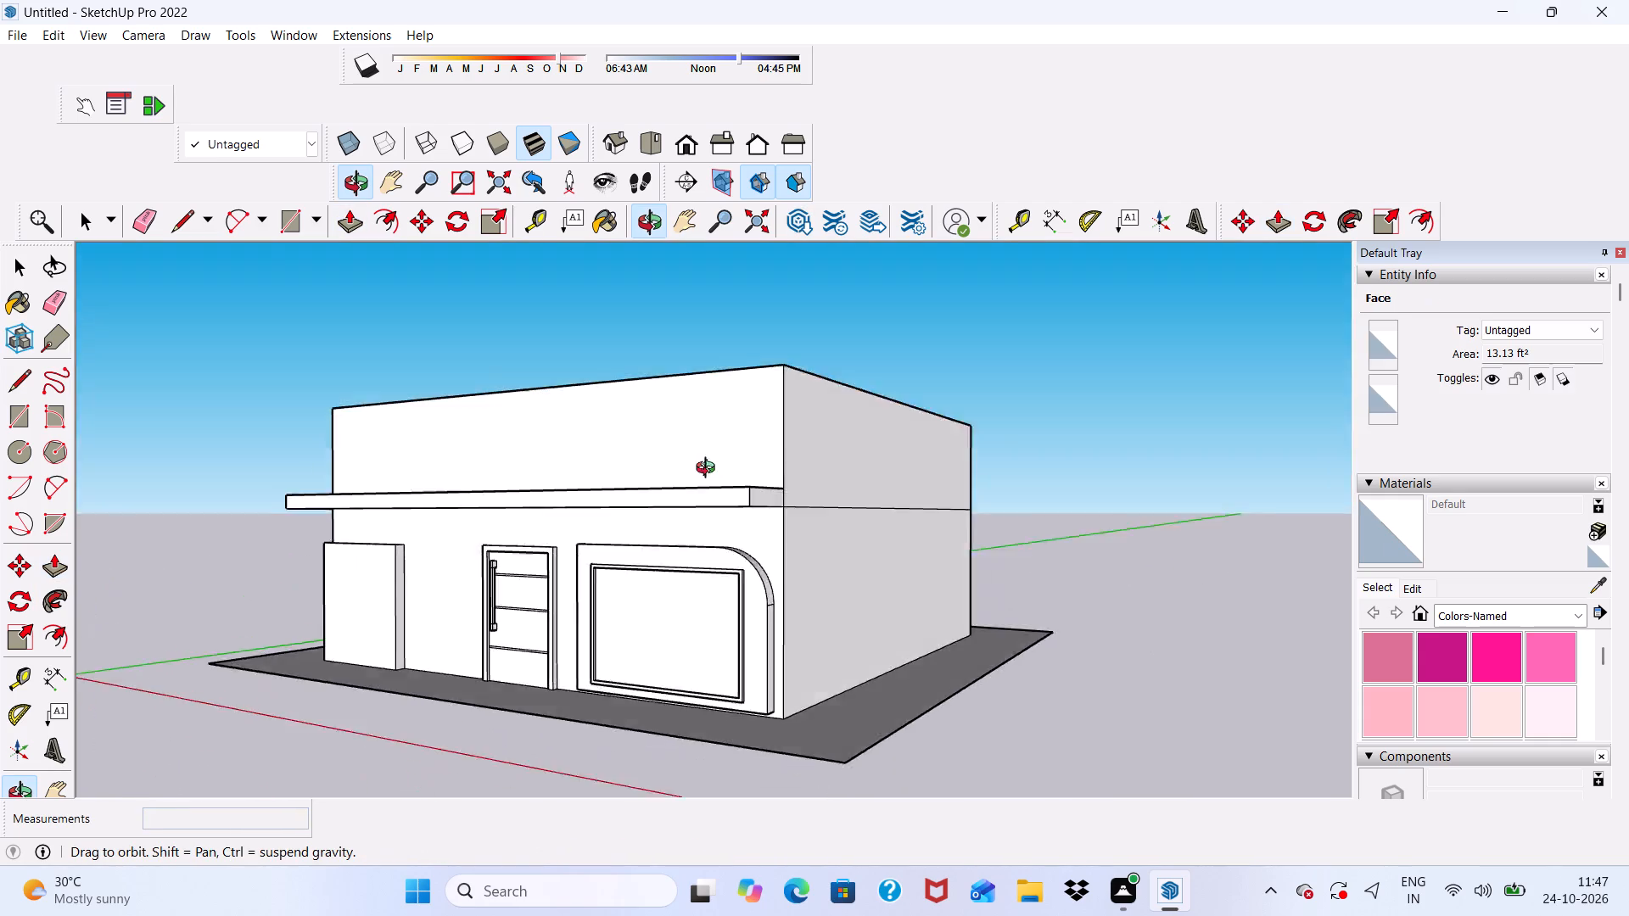
pyautogui.moveTo(709, 470); pyautogui.dragTo(952, 382, button='middle')
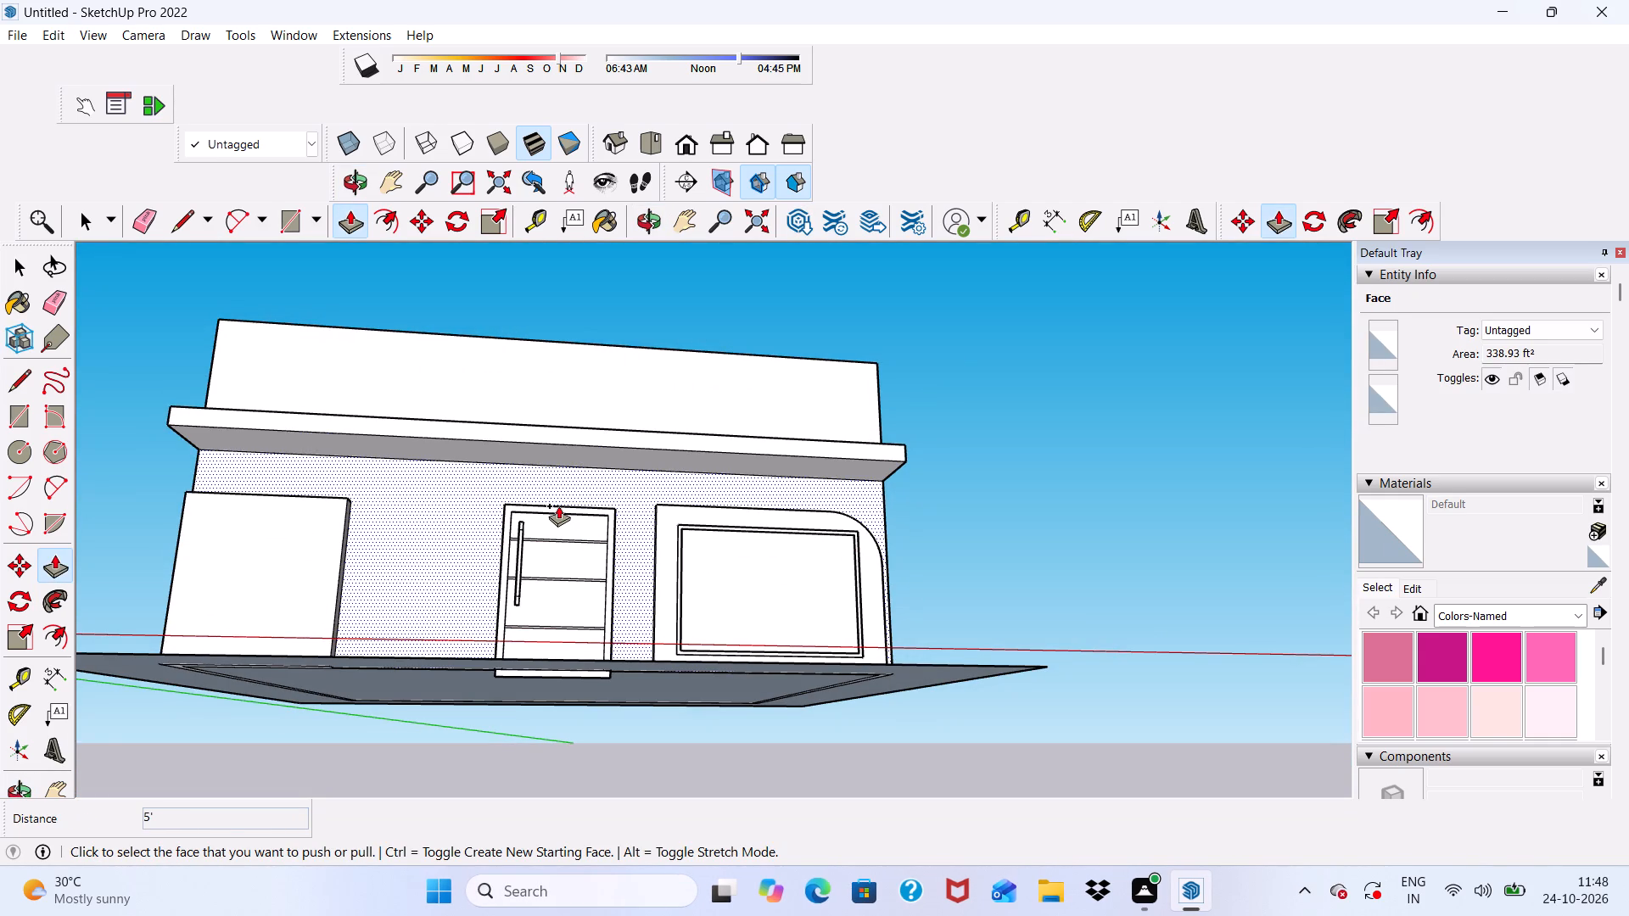
pyautogui.scroll(3, 387, 456)
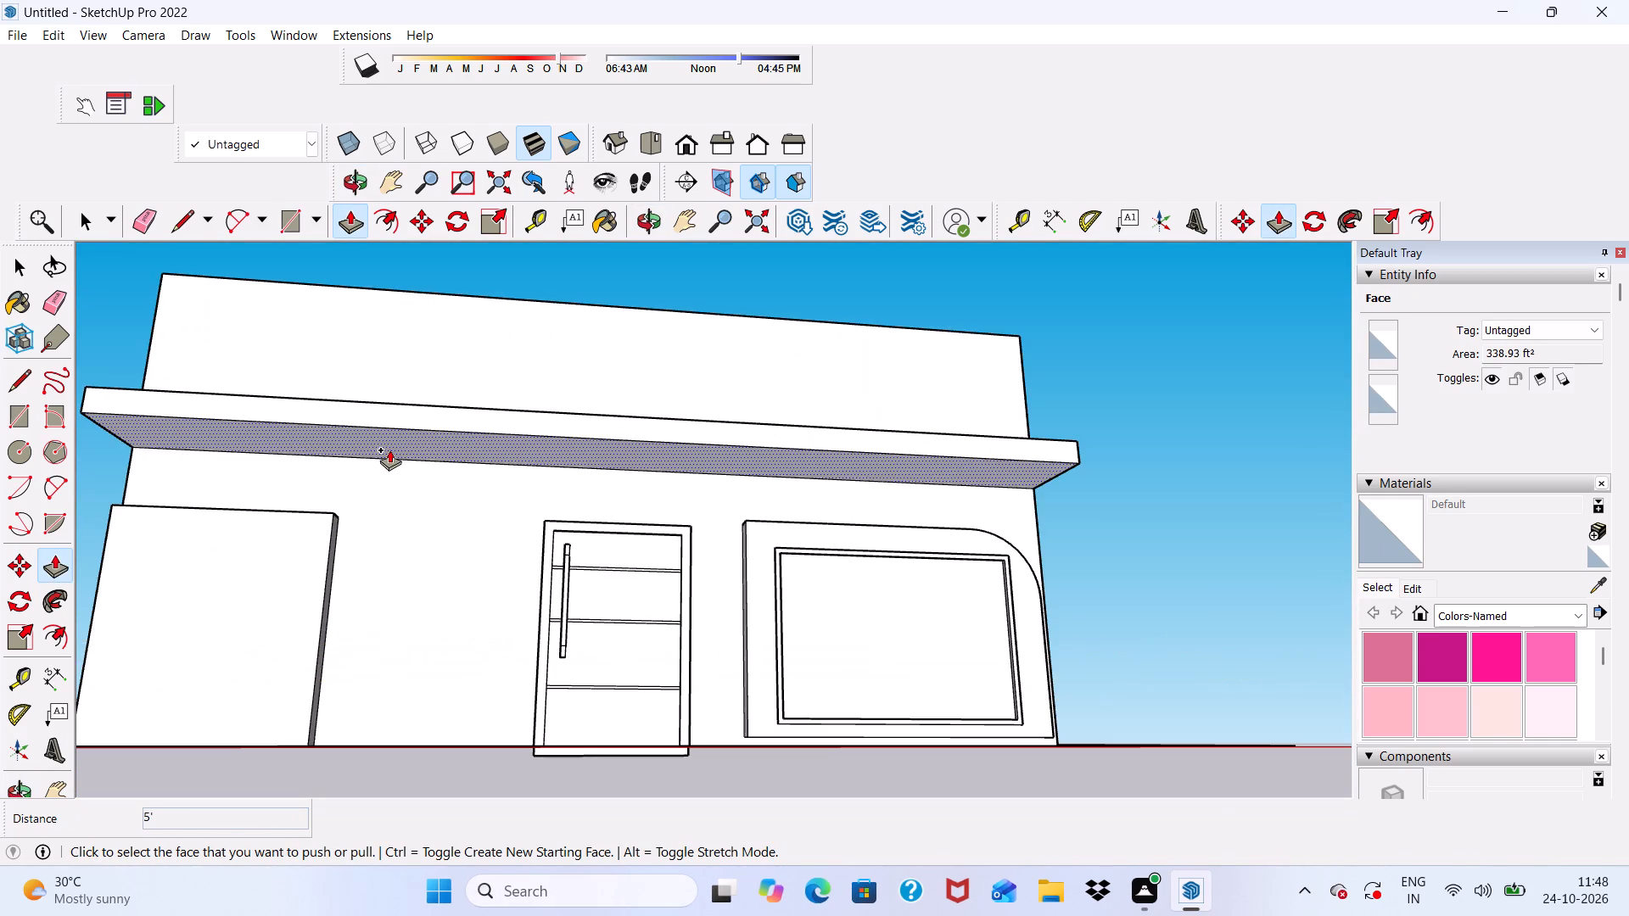
pyautogui.click(389, 450)
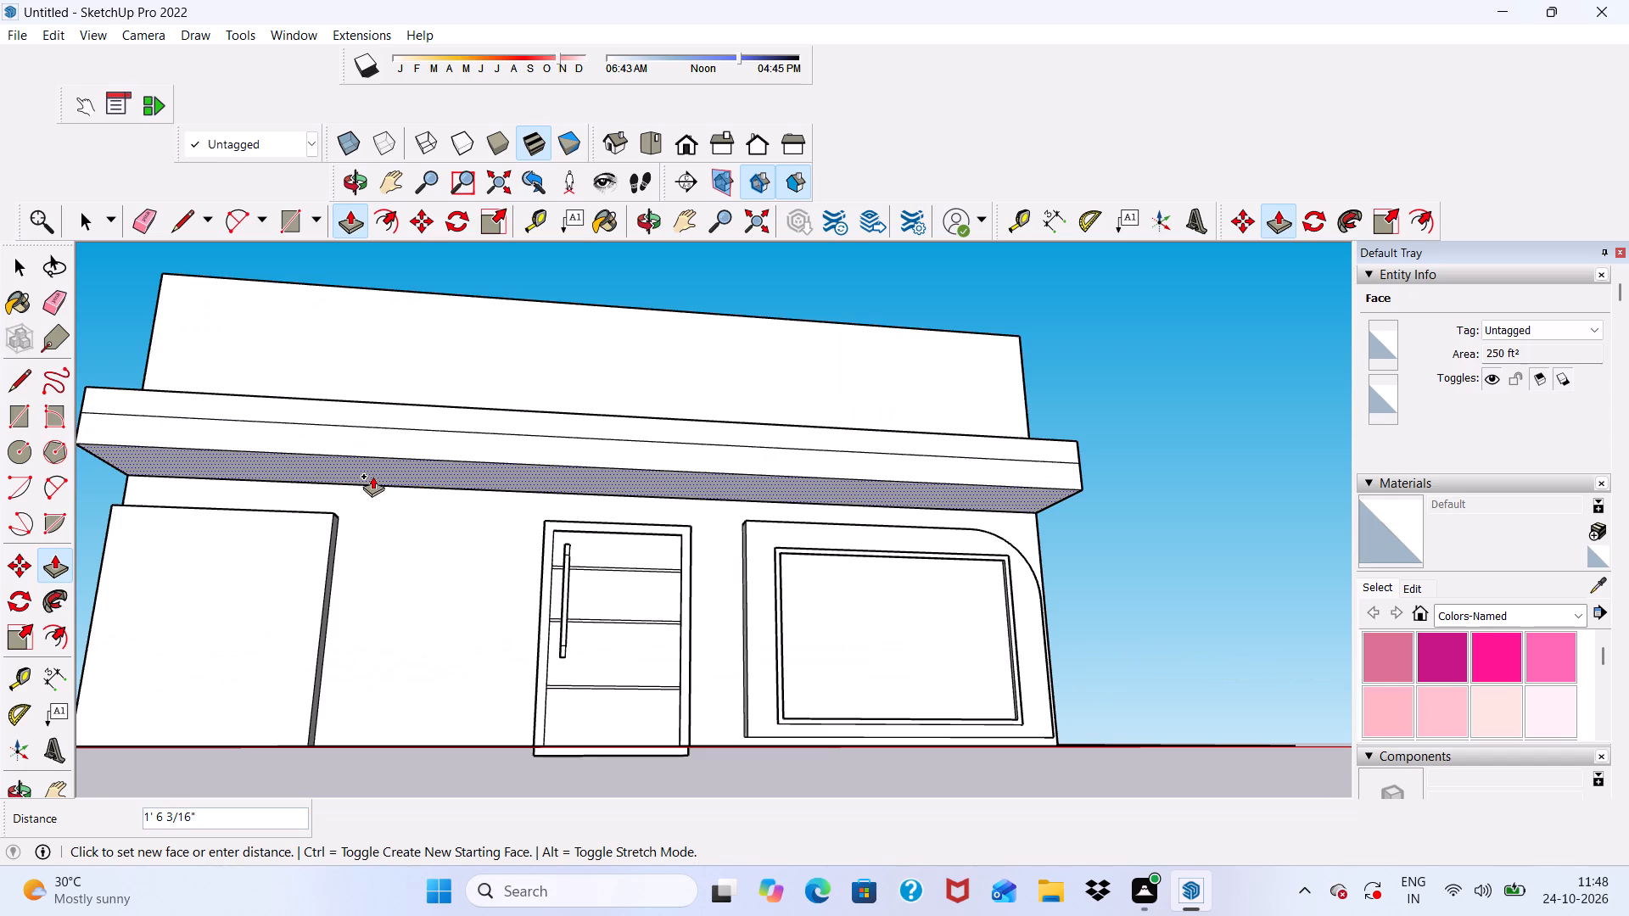
pyautogui.click(372, 476)
# Raise the top face of the plain rectangular front panel by about 1', starting a new face towards the canopy.
pyautogui.scroll(-5, 396, 438)
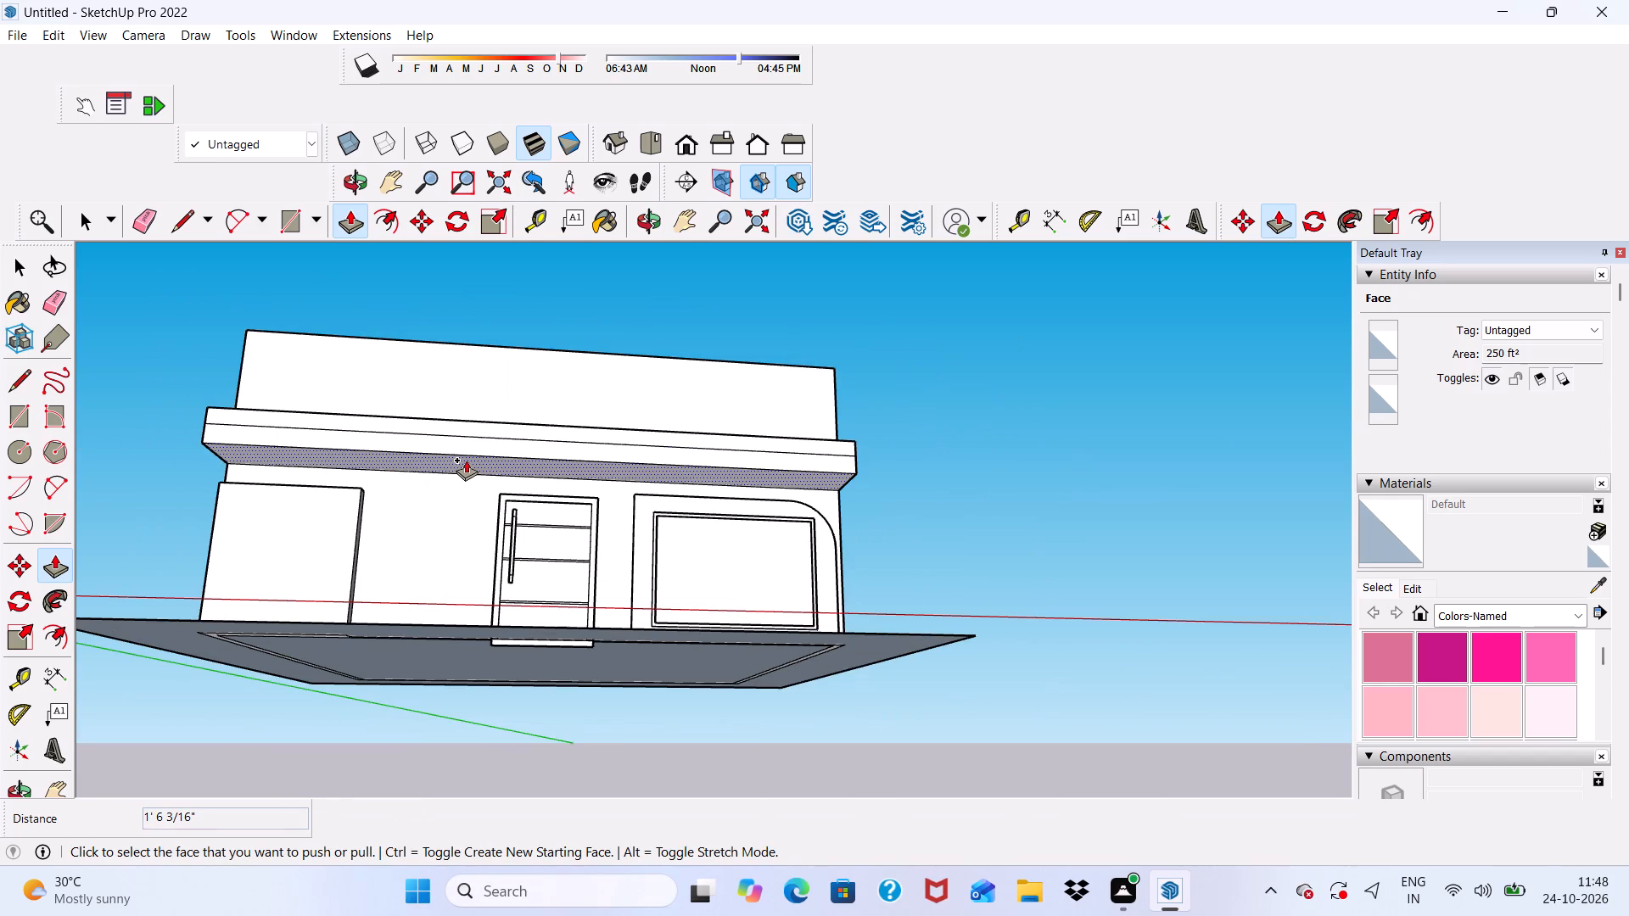
pyautogui.scroll(4, 485, 516)
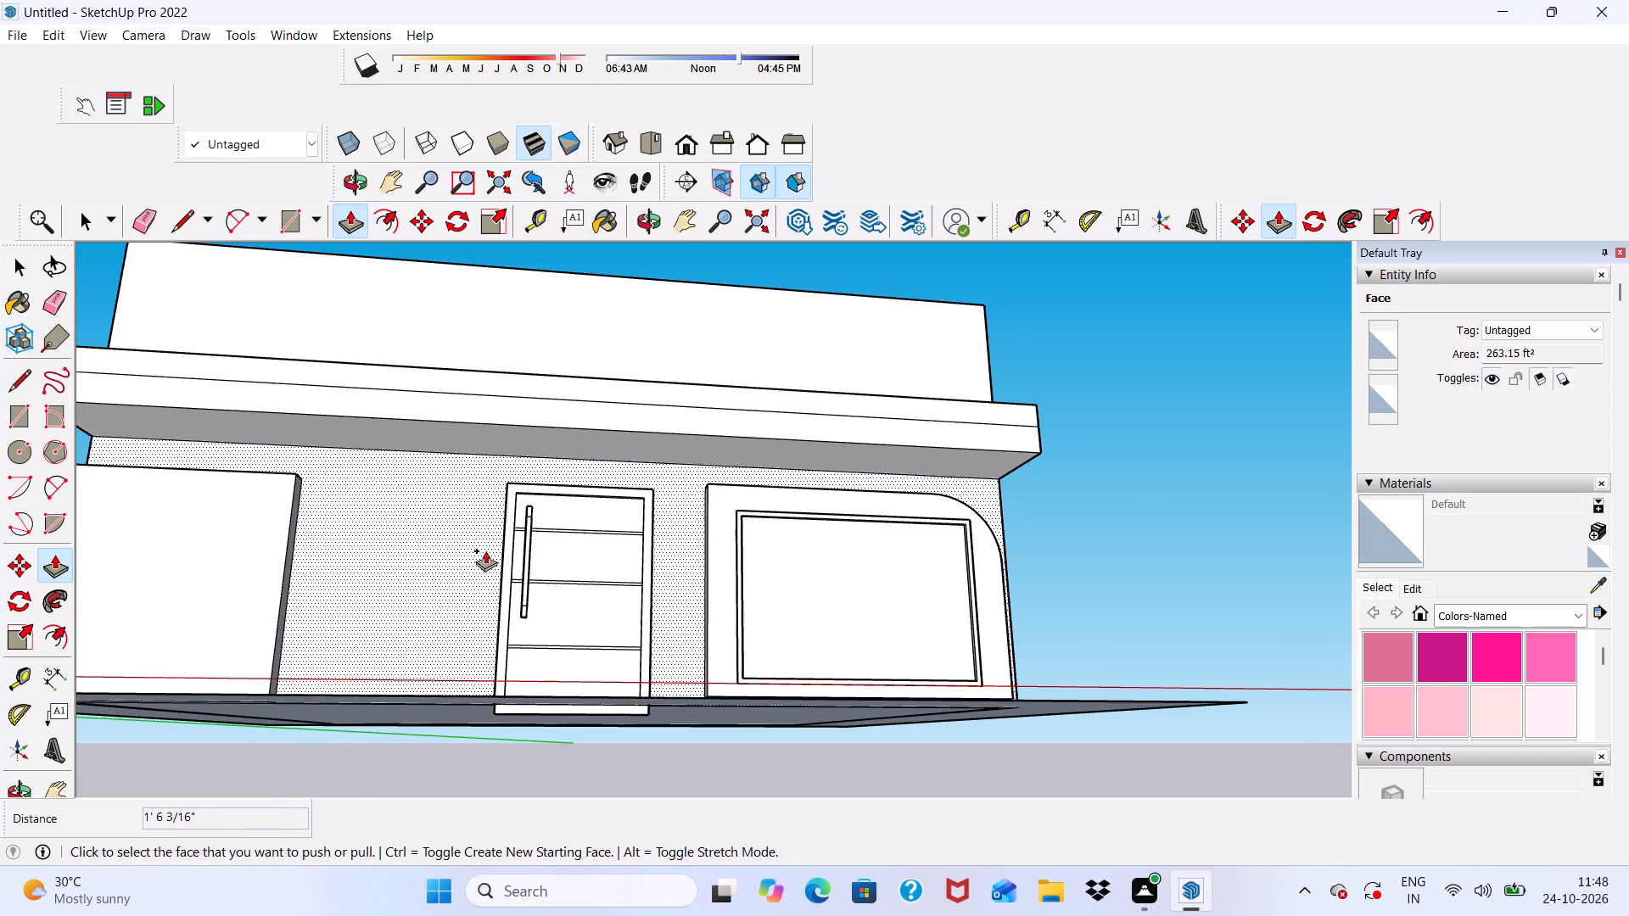
pyautogui.moveTo(485, 550); pyautogui.dragTo(327, 623, button='middle')
pyautogui.scroll(11, 294, 535)
pyautogui.moveTo(376, 479); pyautogui.dragTo(382, 580, button='middle')
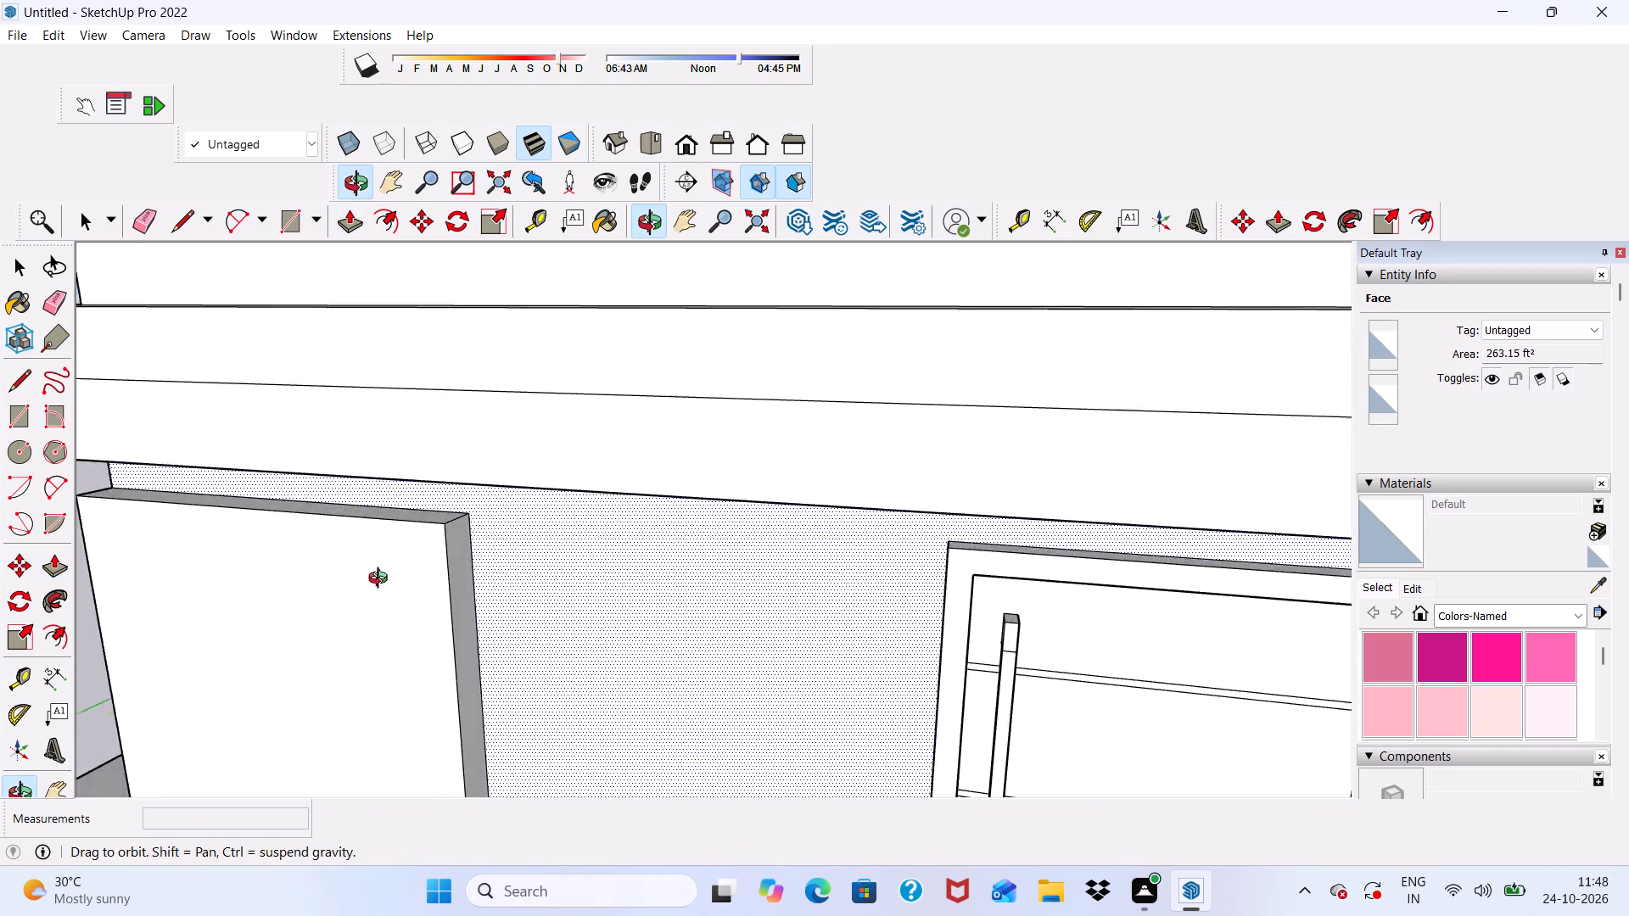
pyautogui.moveTo(382, 580); pyautogui.dragTo(371, 561, button='middle')
pyautogui.scroll(4, 371, 561)
pyautogui.scroll(4, 377, 481)
pyautogui.click(382, 492)
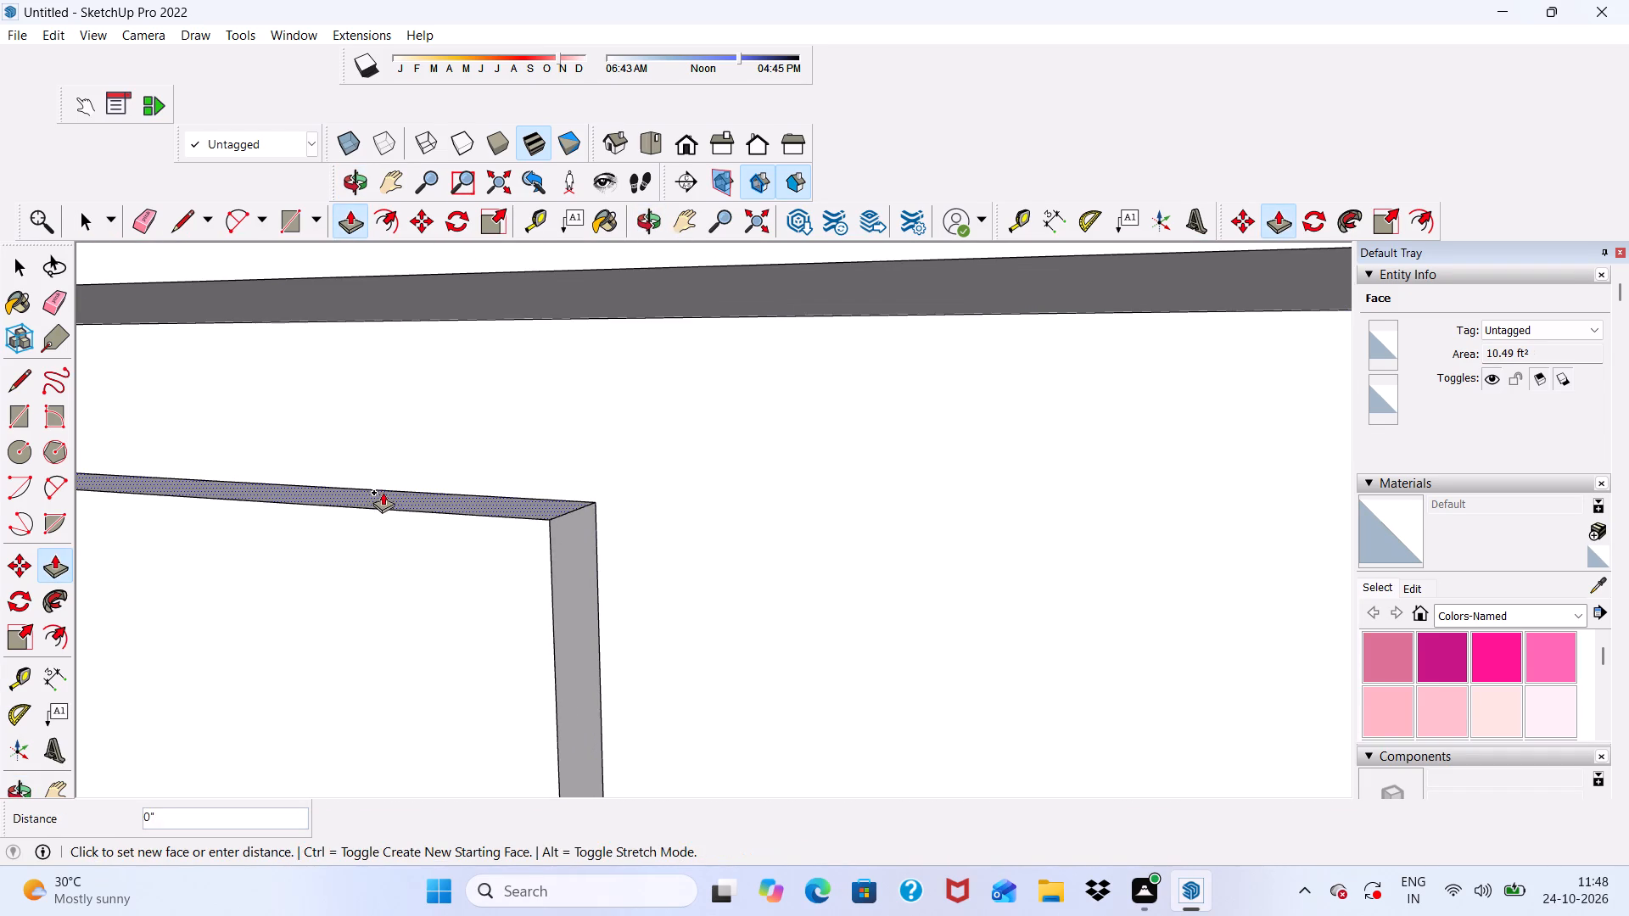
pyautogui.click(402, 398)
# Erase the seam lines near the top of the plain rectangular panel, on its front and both side faces.
pyautogui.scroll(-8, 426, 412)
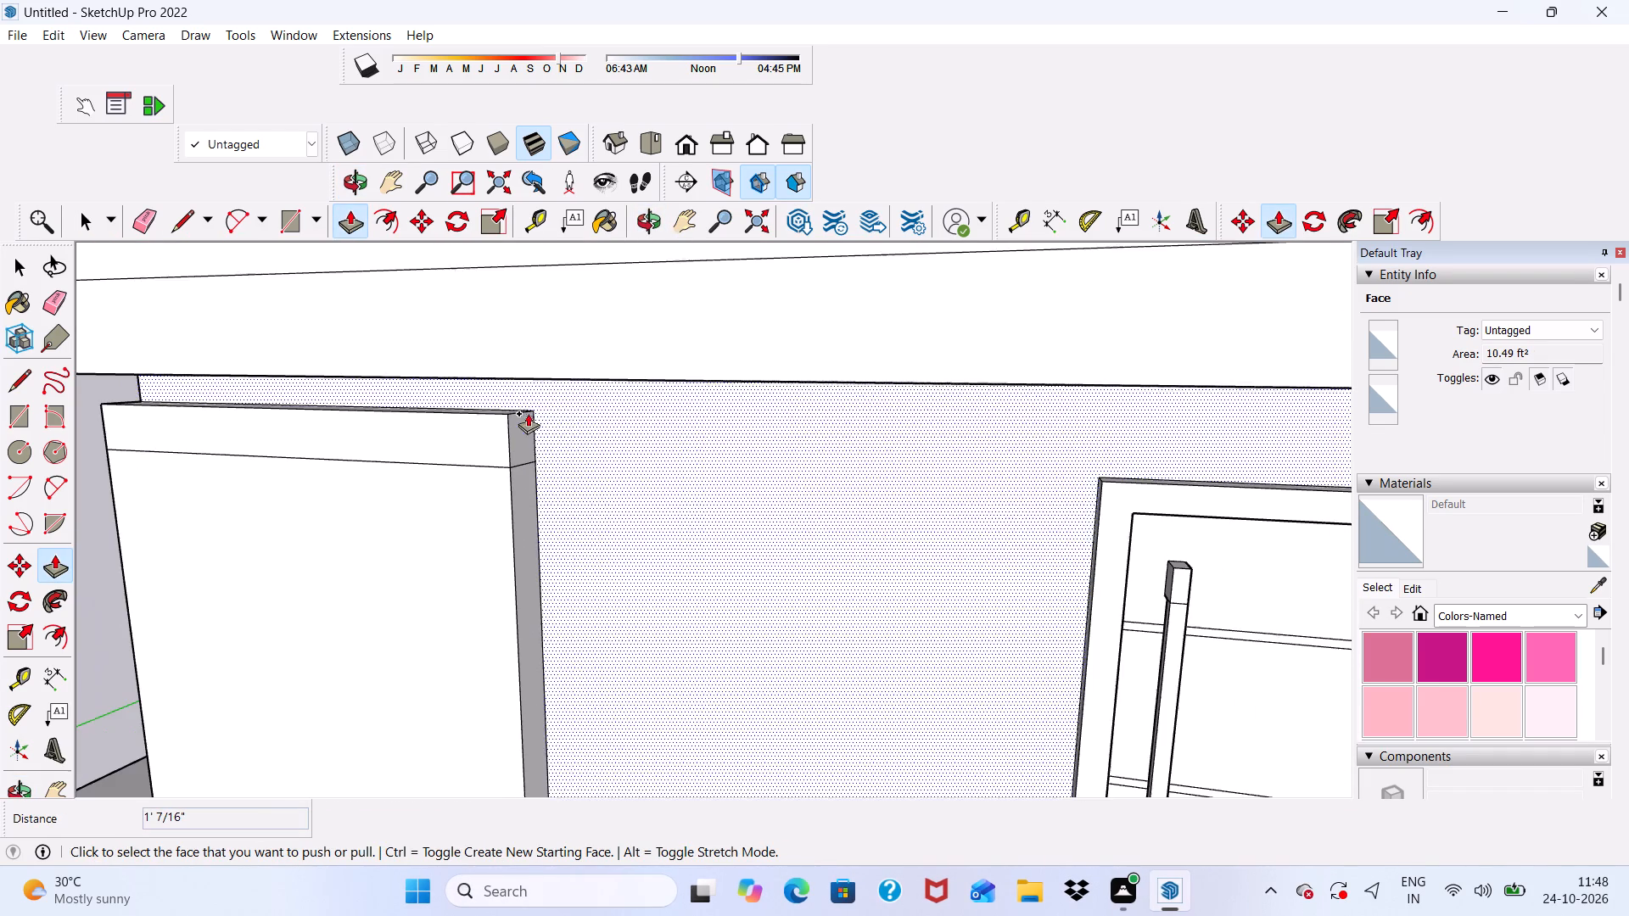
pyautogui.click(146, 217)
pyautogui.scroll(1, 288, 450)
pyautogui.moveTo(288, 458); pyautogui.dragTo(291, 468)
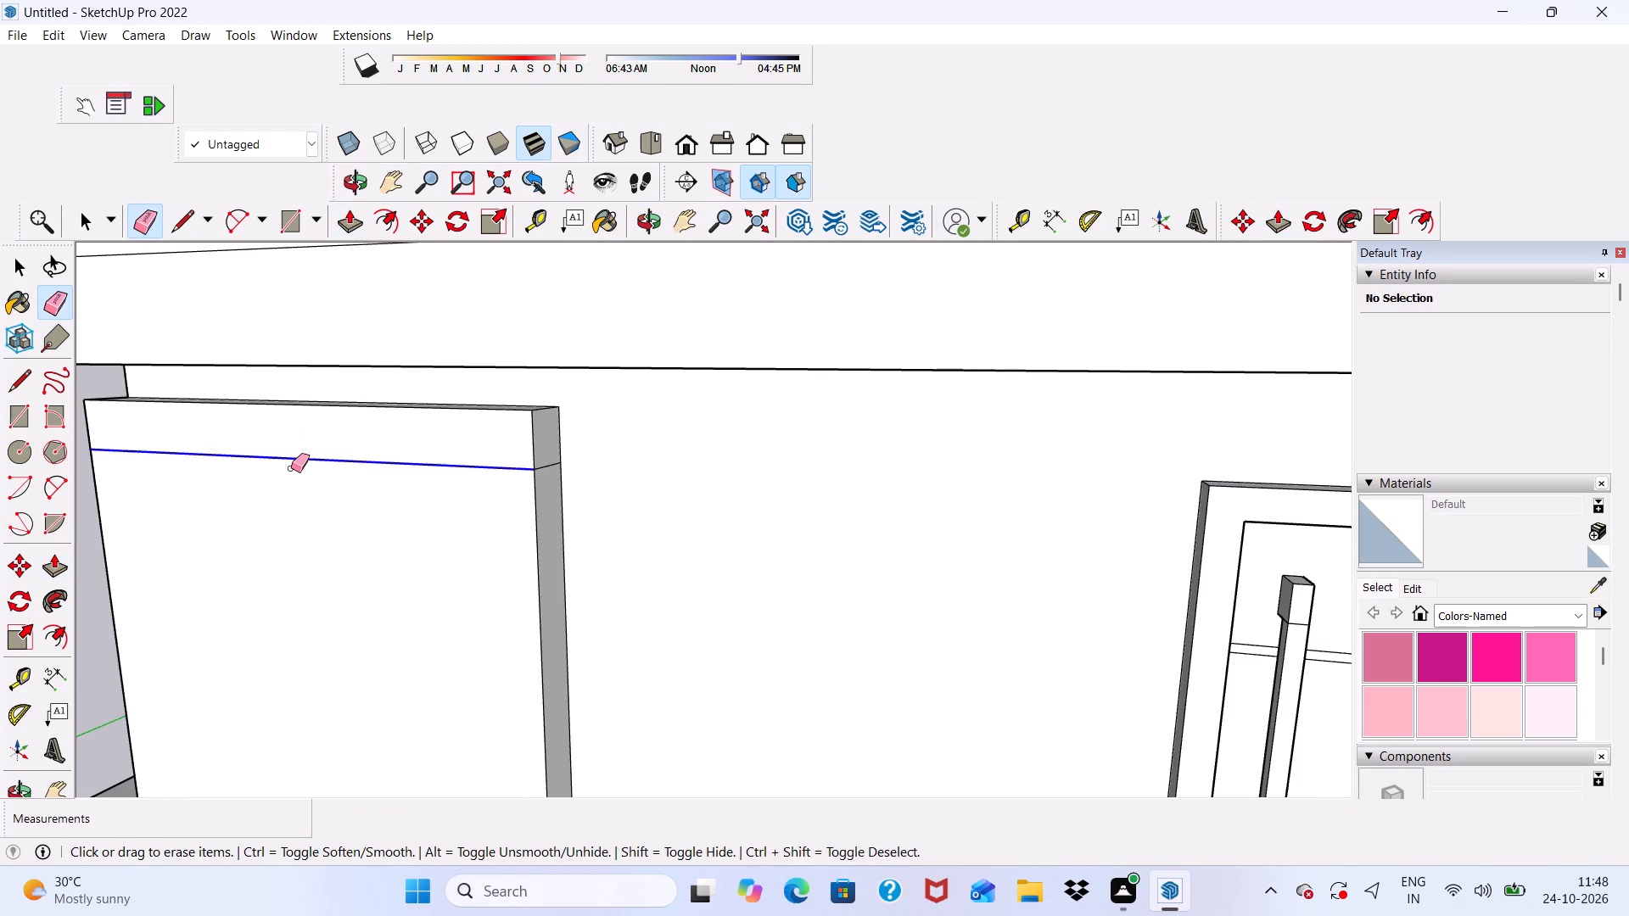
pyautogui.moveTo(291, 468); pyautogui.dragTo(291, 470)
pyautogui.scroll(4, 540, 517)
pyautogui.moveTo(544, 427); pyautogui.dragTo(548, 455)
pyautogui.scroll(-5, 548, 455)
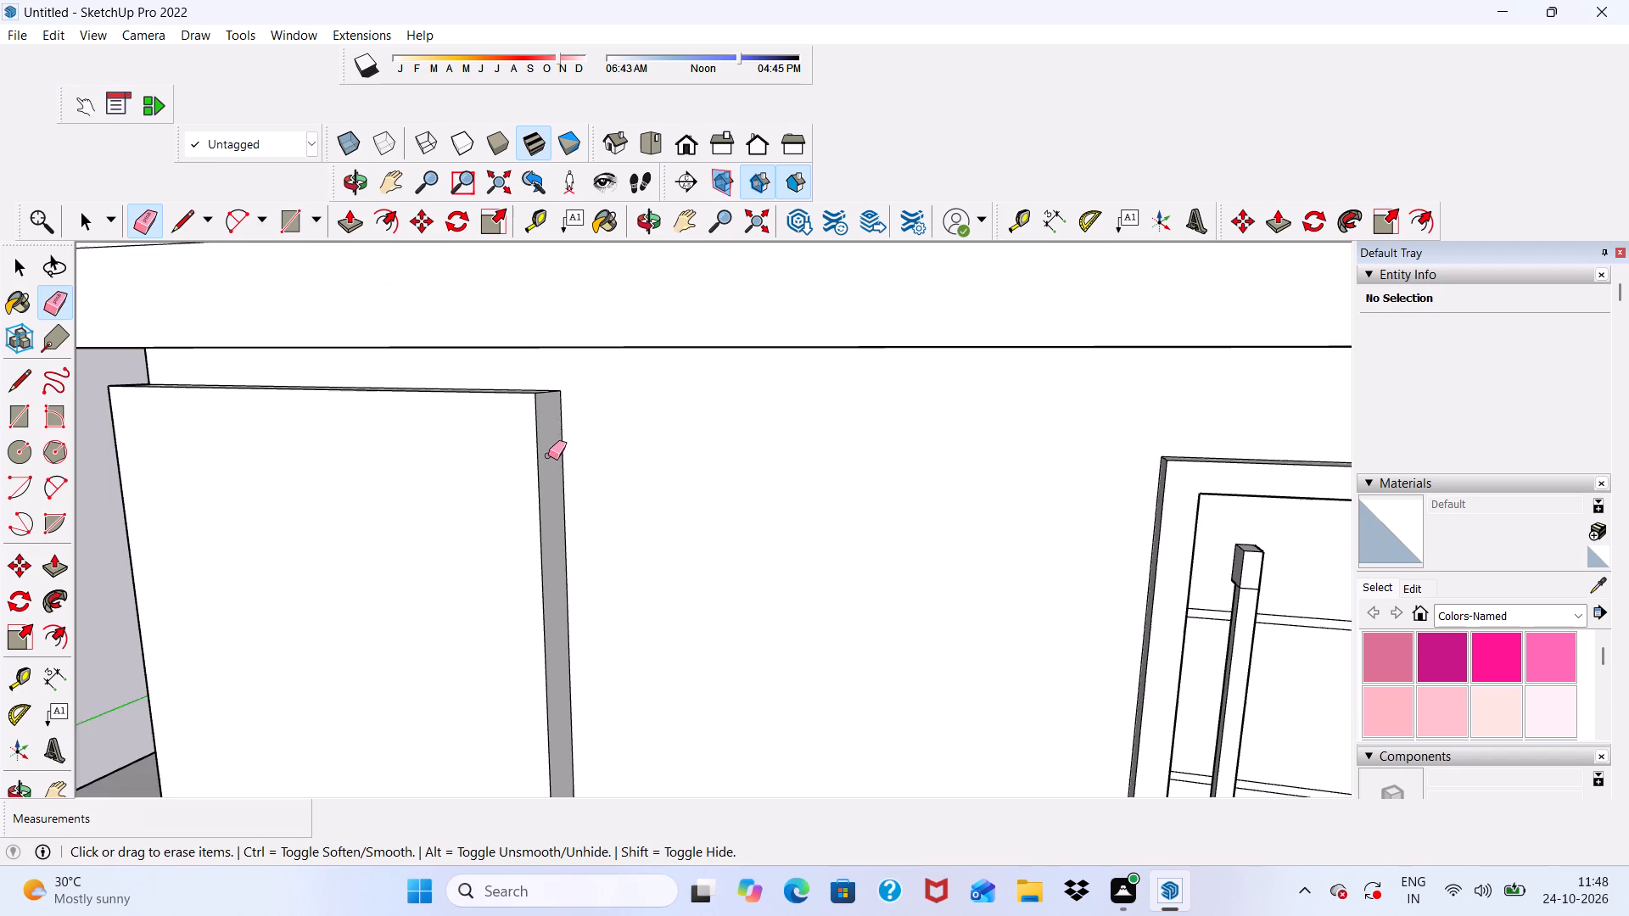
pyautogui.scroll(-4, 361, 516)
pyautogui.moveTo(379, 535); pyautogui.dragTo(977, 505, button='middle')
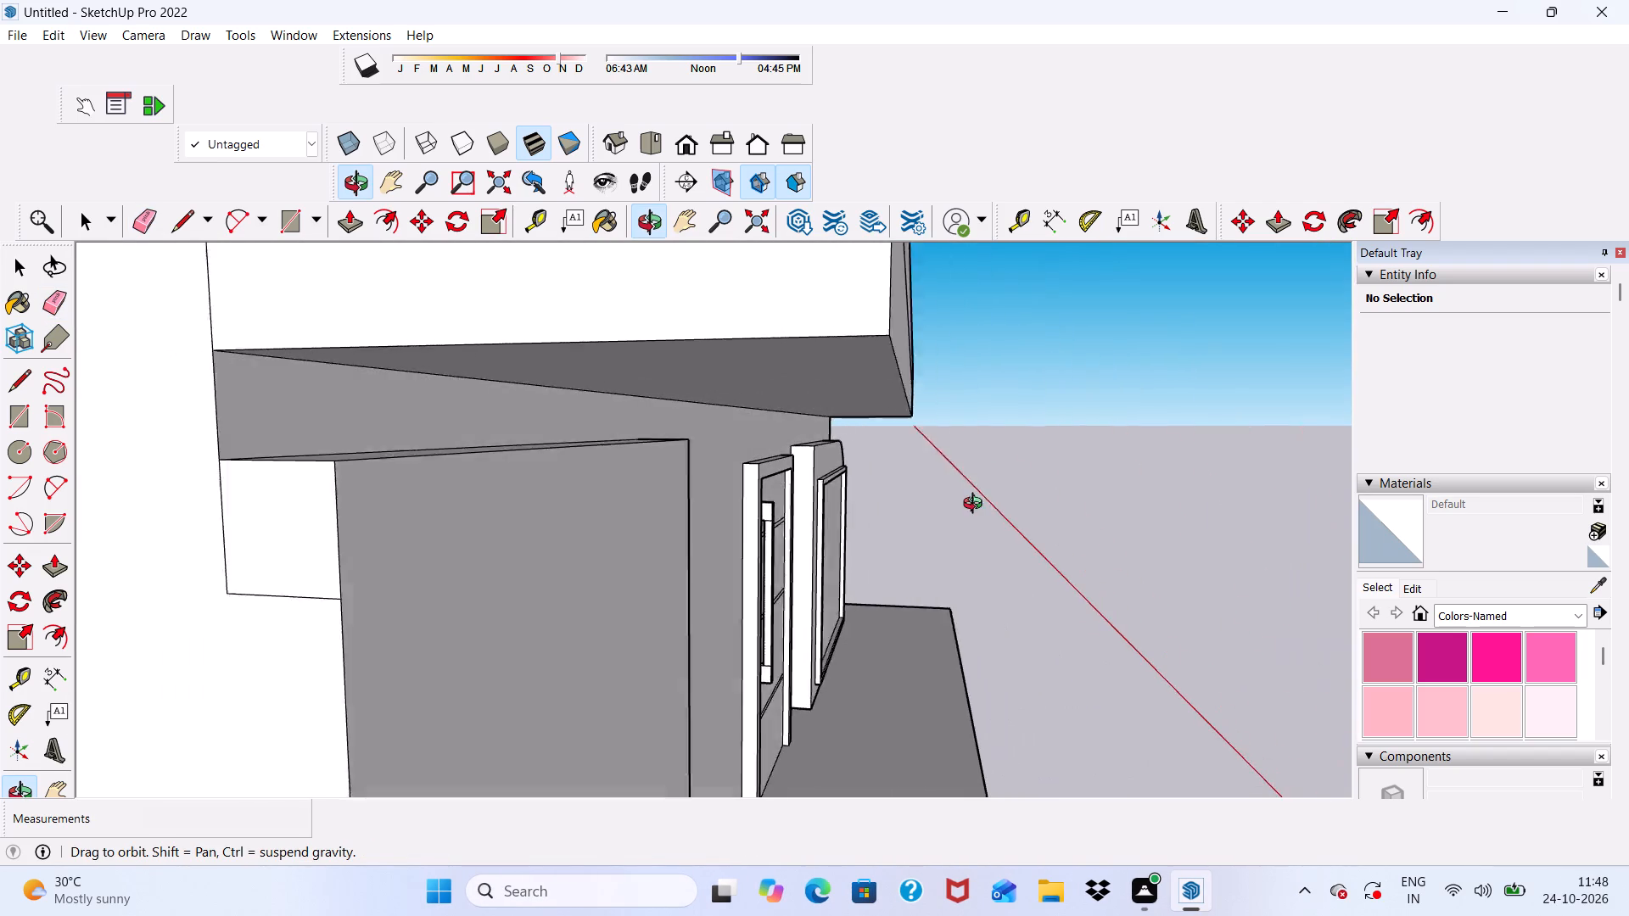
pyautogui.moveTo(977, 505); pyautogui.dragTo(988, 504, button='middle')
pyautogui.moveTo(343, 493); pyautogui.dragTo(352, 503)
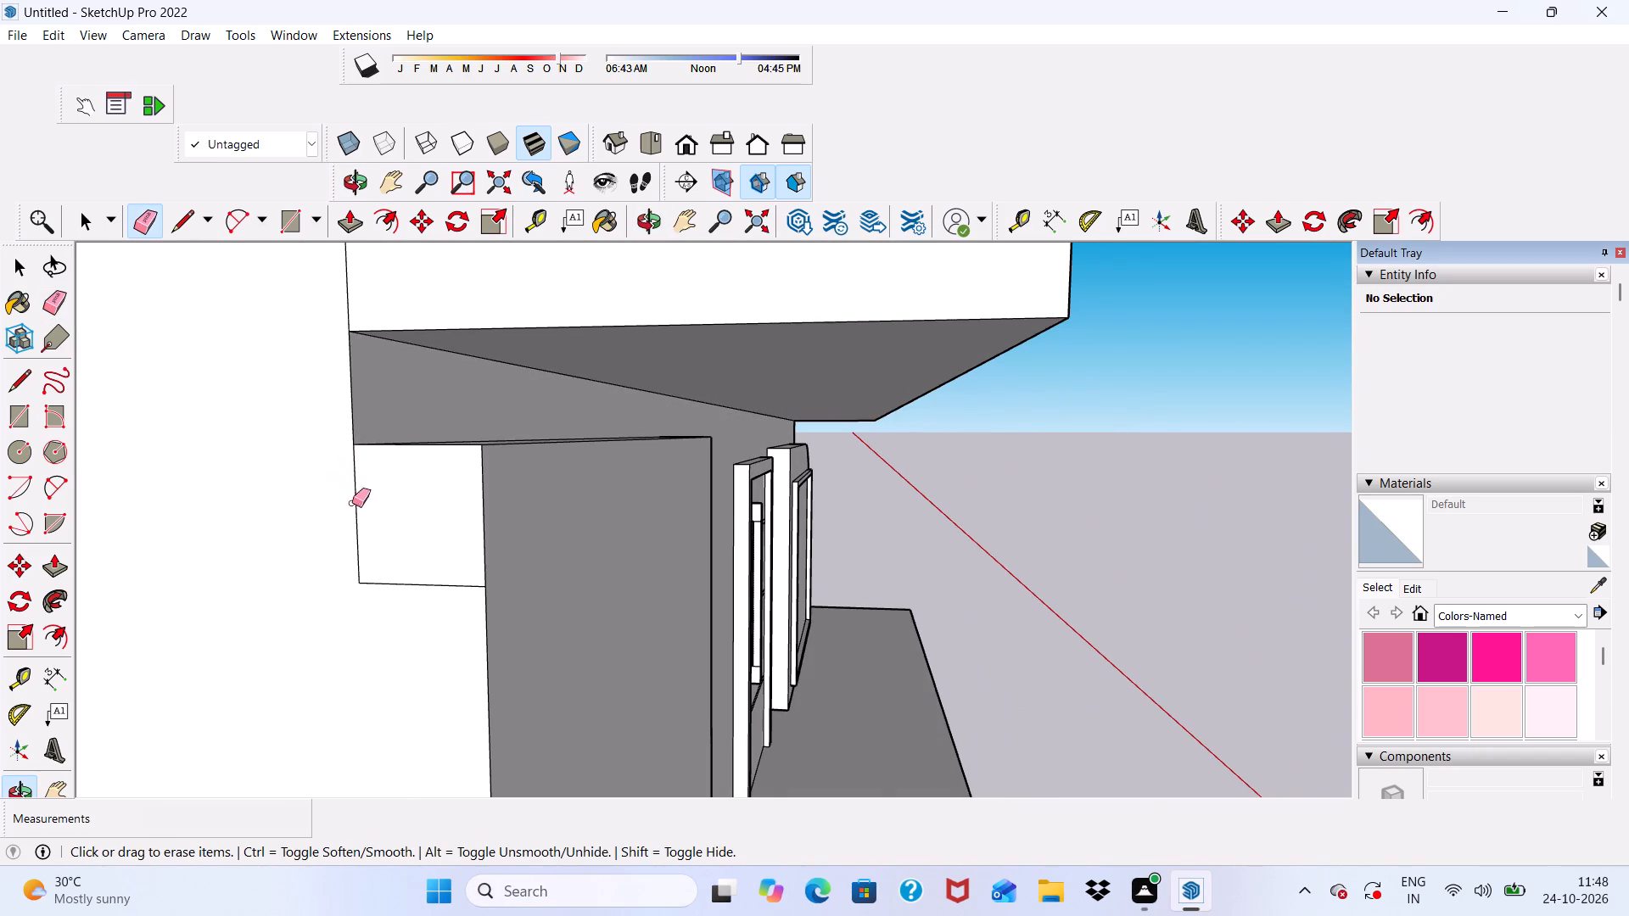
pyautogui.moveTo(352, 503); pyautogui.dragTo(406, 589)
# Extrude the front face of the plain rectangular panel outward by 1'.
pyautogui.scroll(-7, 378, 485)
pyautogui.moveTo(473, 559); pyautogui.dragTo(133, 554, button='middle')
pyautogui.press('space')
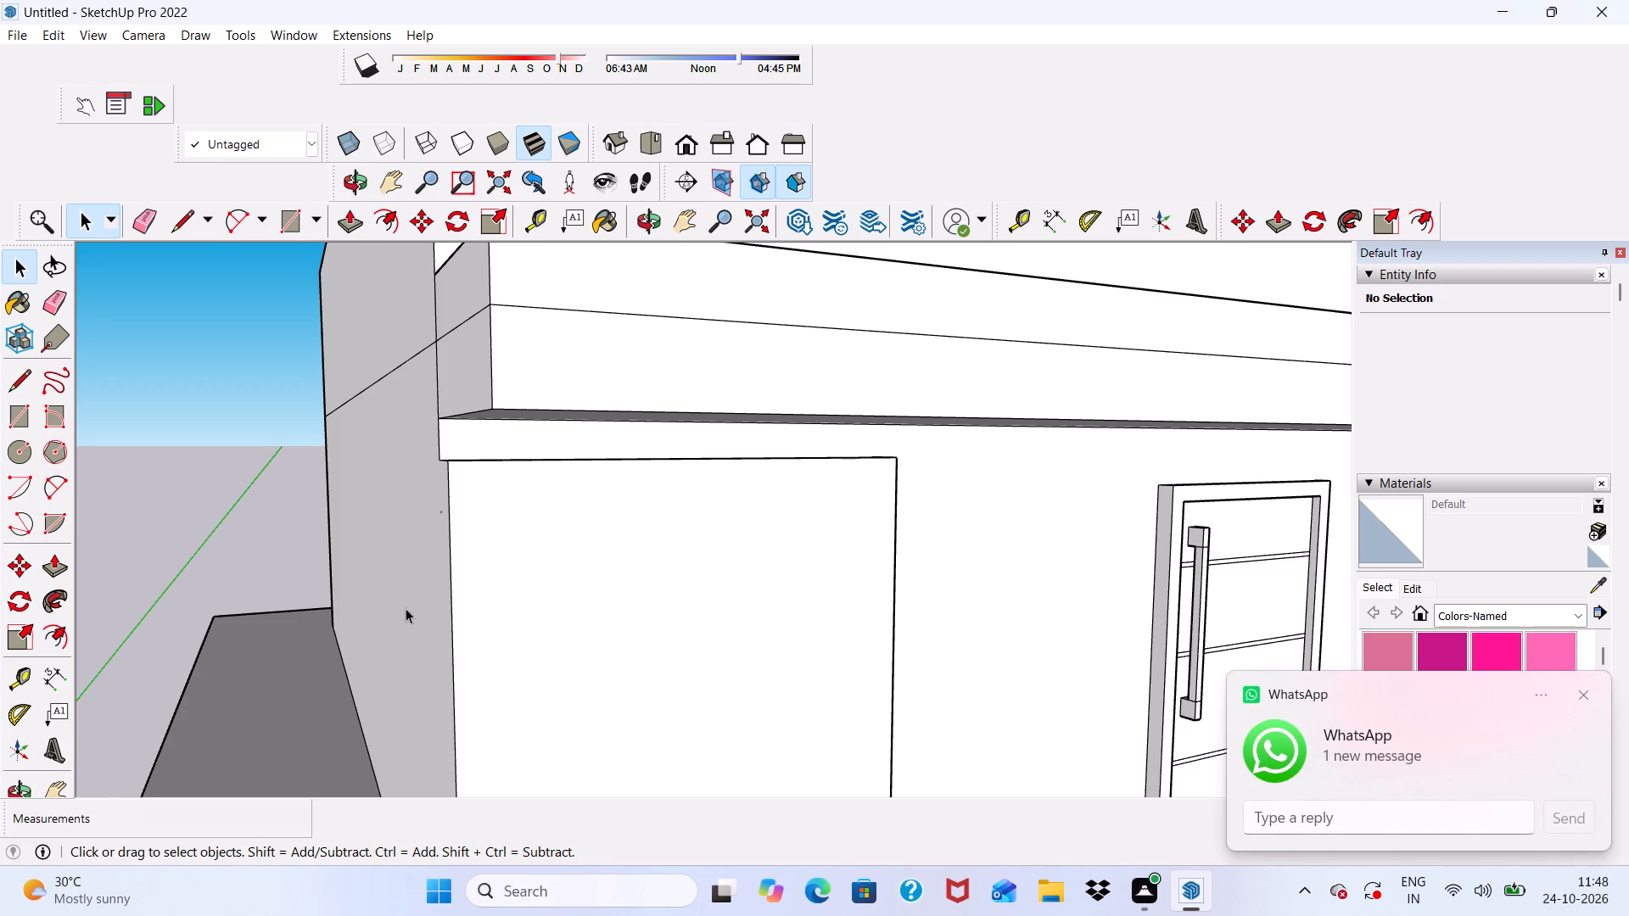
pyautogui.scroll(4, 489, 660)
pyautogui.scroll(-5, 476, 635)
pyautogui.moveTo(665, 563); pyautogui.dragTo(483, 616, button='middle')
pyautogui.click(480, 609)
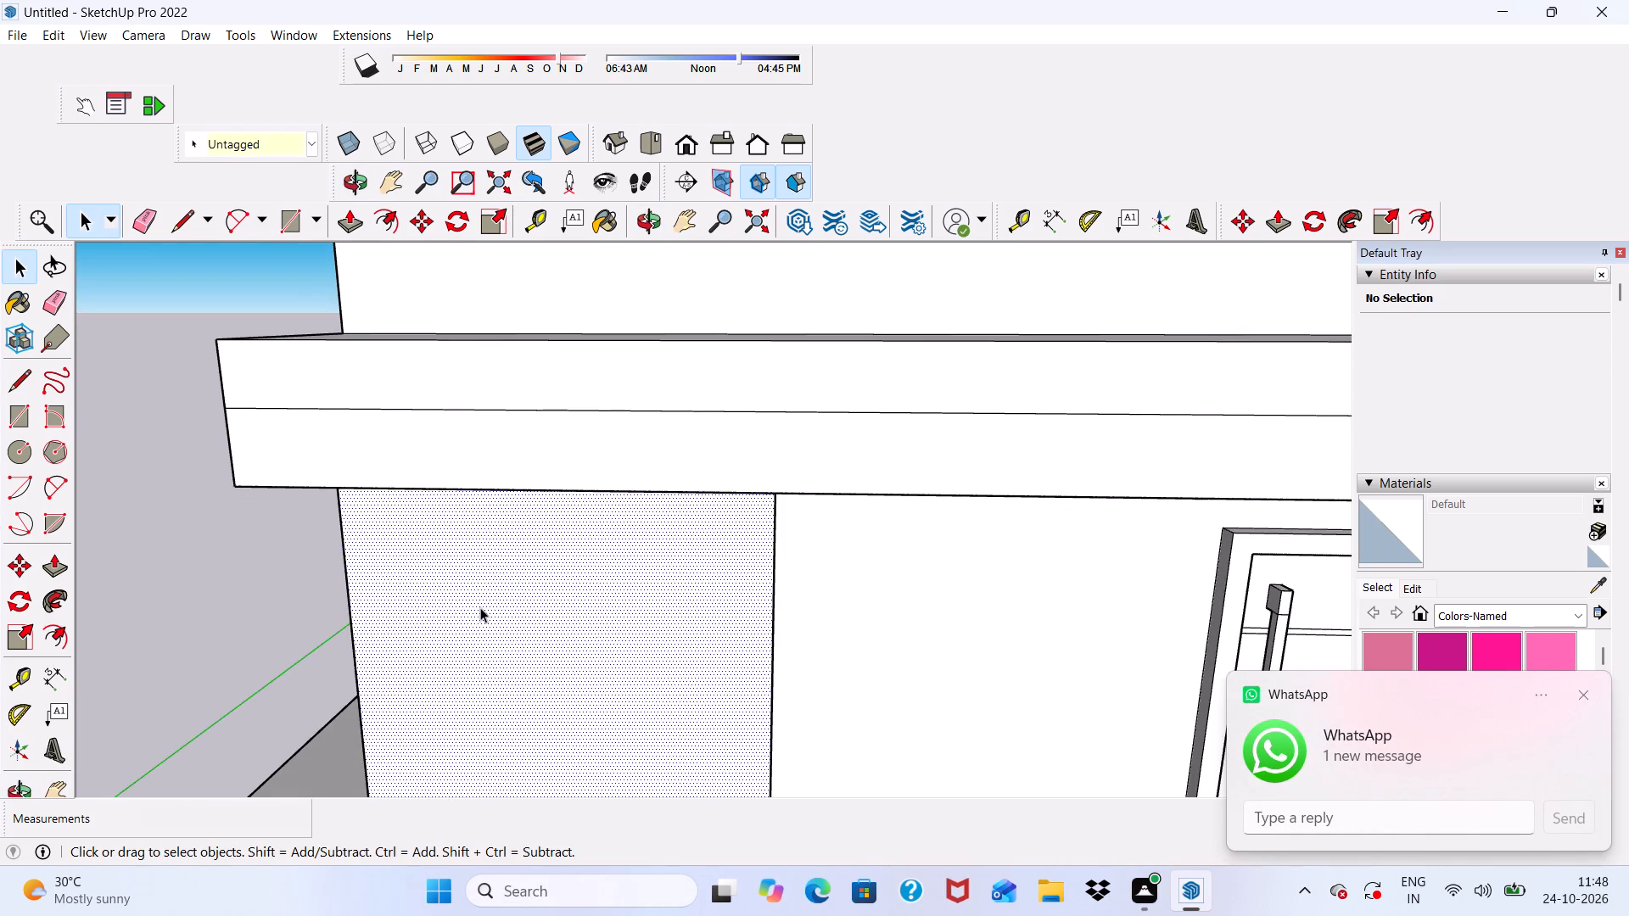
pyautogui.click(350, 215)
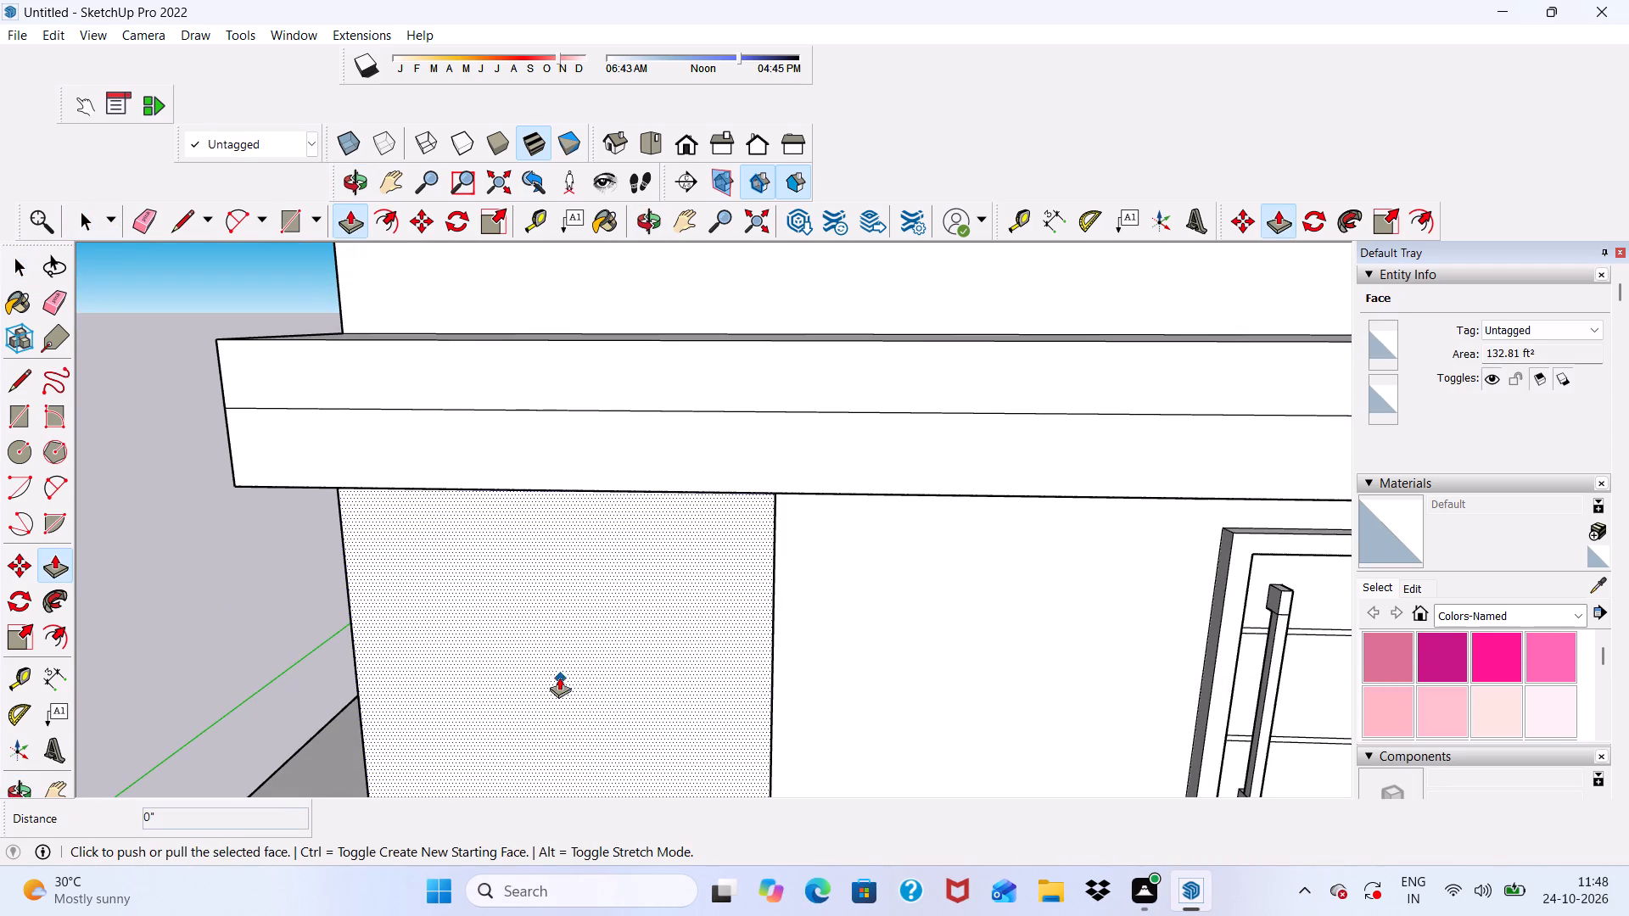
pyautogui.click(559, 677)
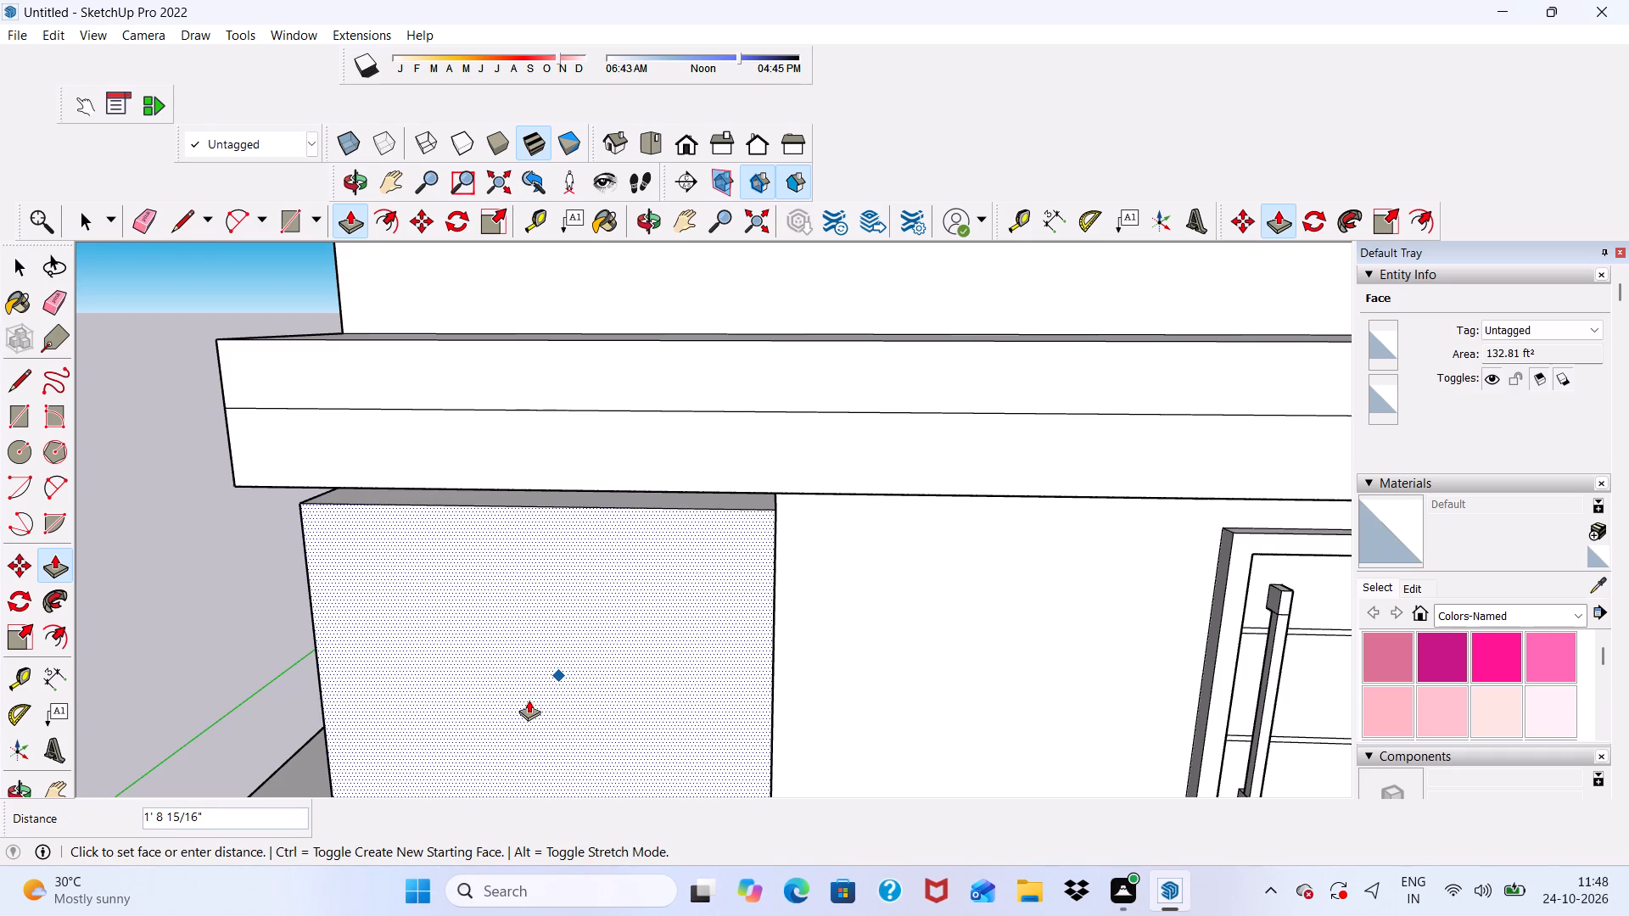
pyautogui.write("1'")
pyautogui.press('Return')
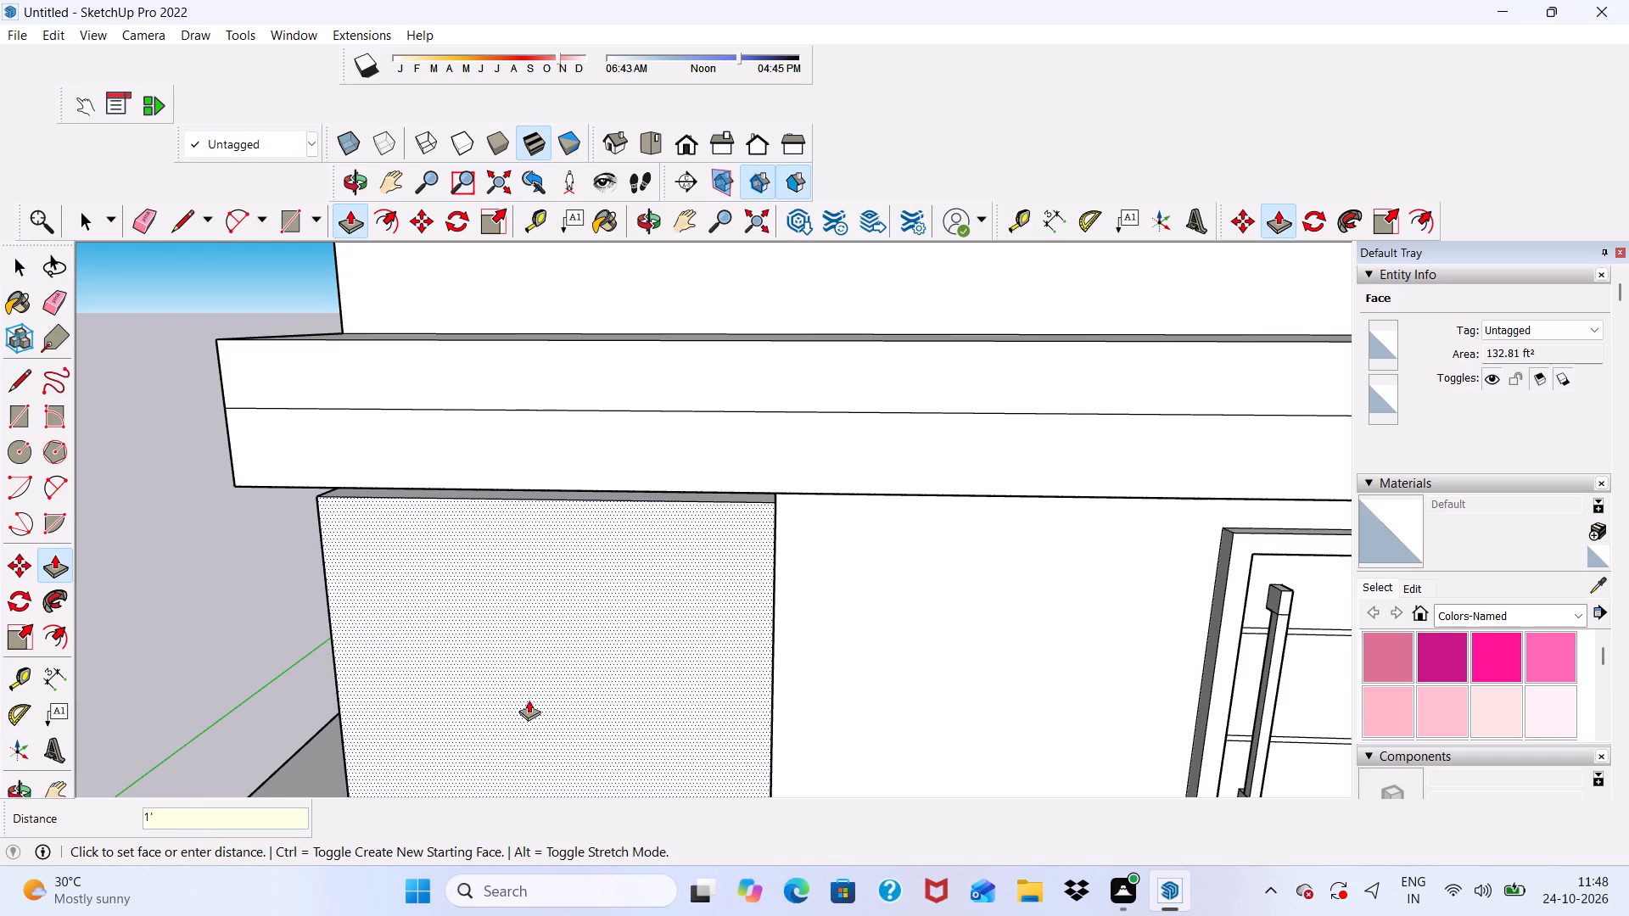
# Examine the plain panel's top and side against the canopy's underside from below, the corner and the front.
pyautogui.scroll(-7, 535, 727)
pyautogui.moveTo(615, 722); pyautogui.dragTo(558, 530, button='middle')
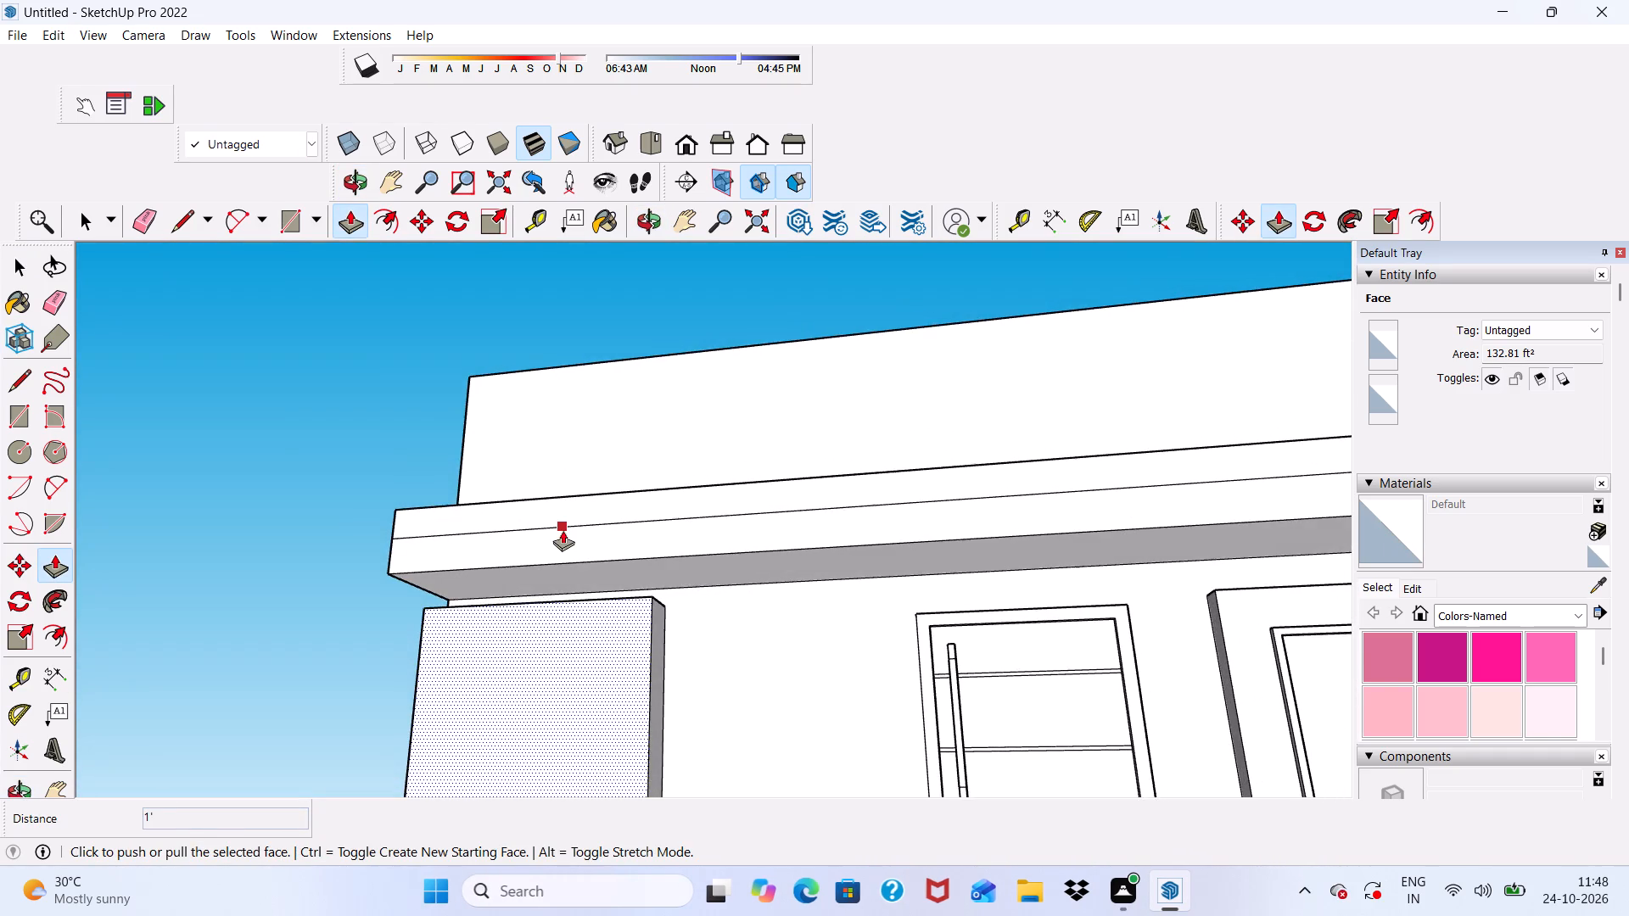
pyautogui.scroll(-11, 530, 530)
pyautogui.moveTo(610, 564); pyautogui.dragTo(802, 673, button='middle')
pyautogui.scroll(6, 409, 621)
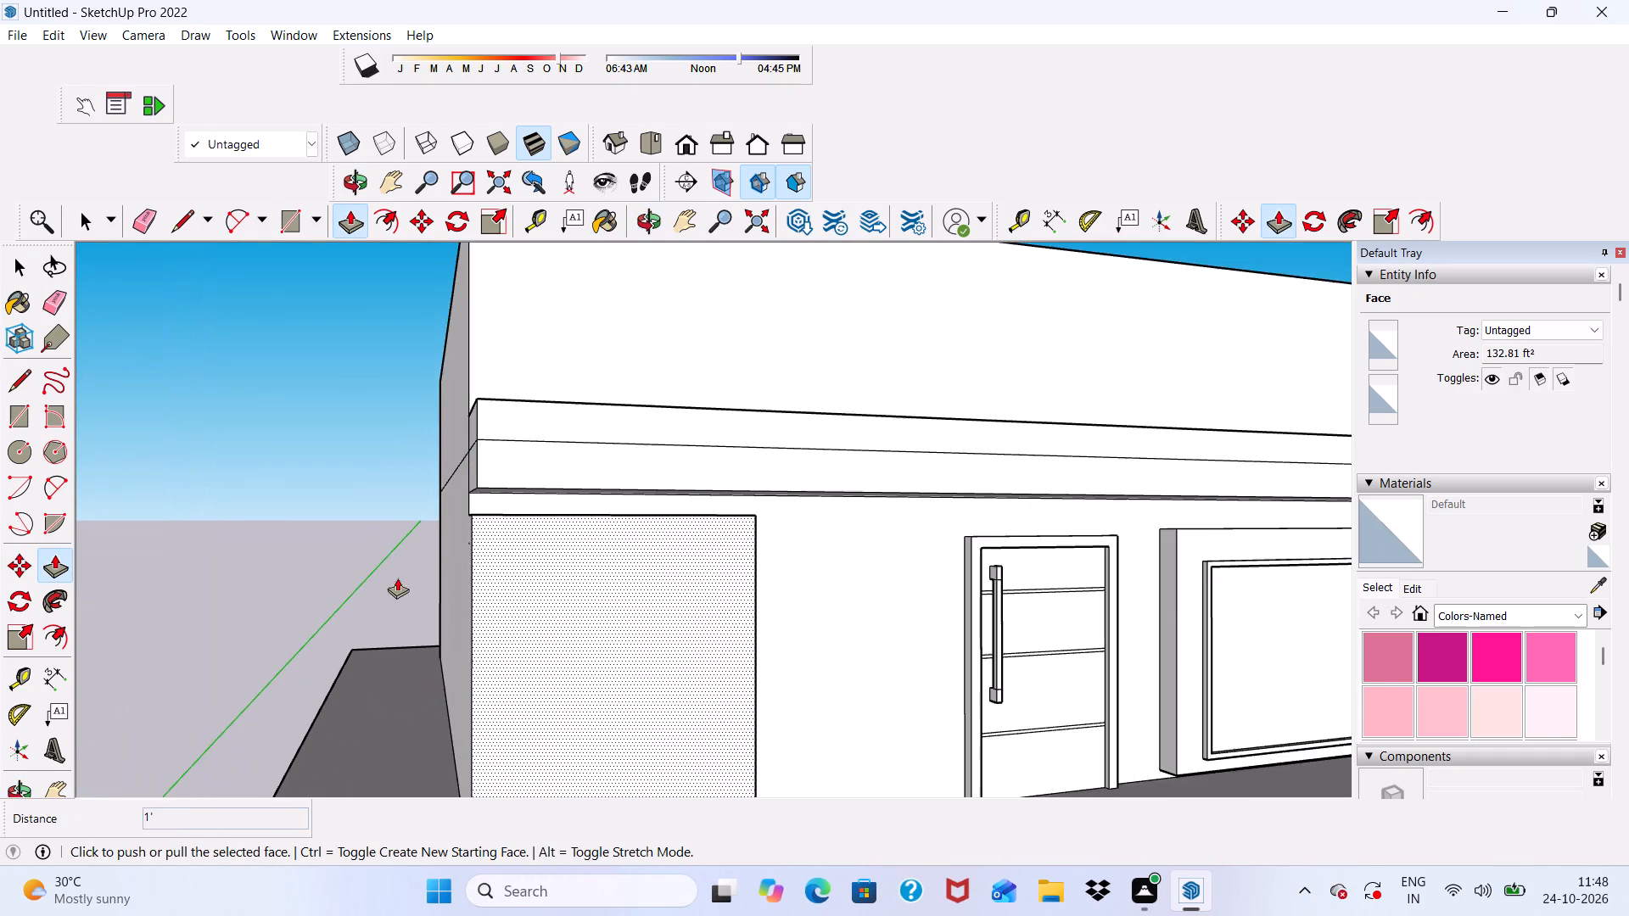
pyautogui.scroll(4, 573, 528)
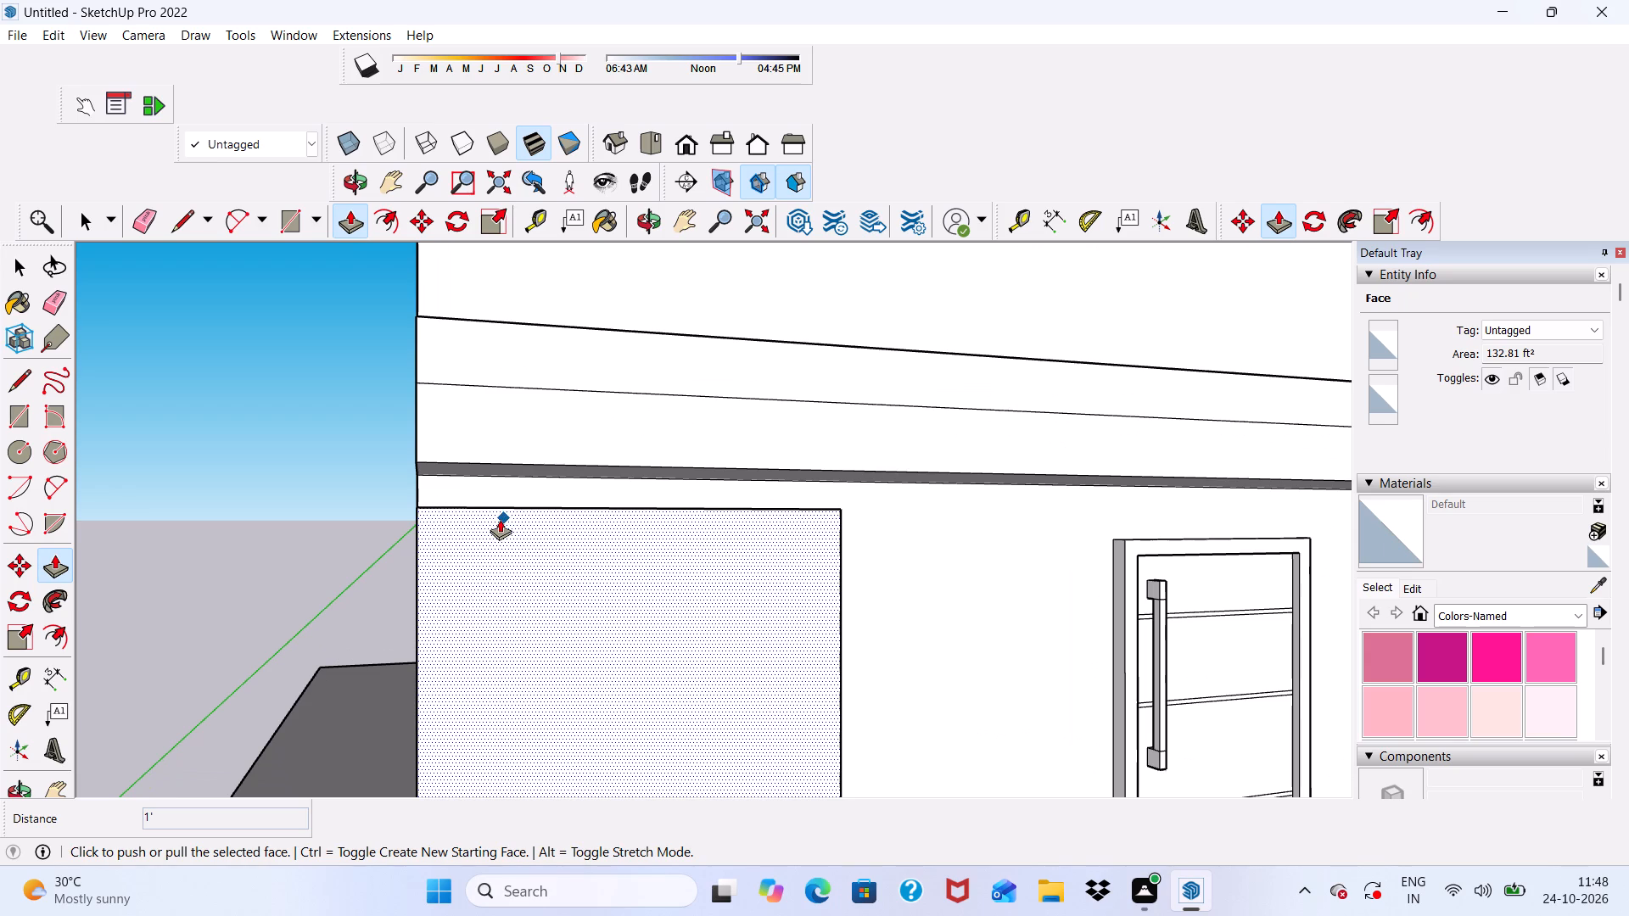
pyautogui.moveTo(446, 495); pyautogui.dragTo(460, 372, button='middle')
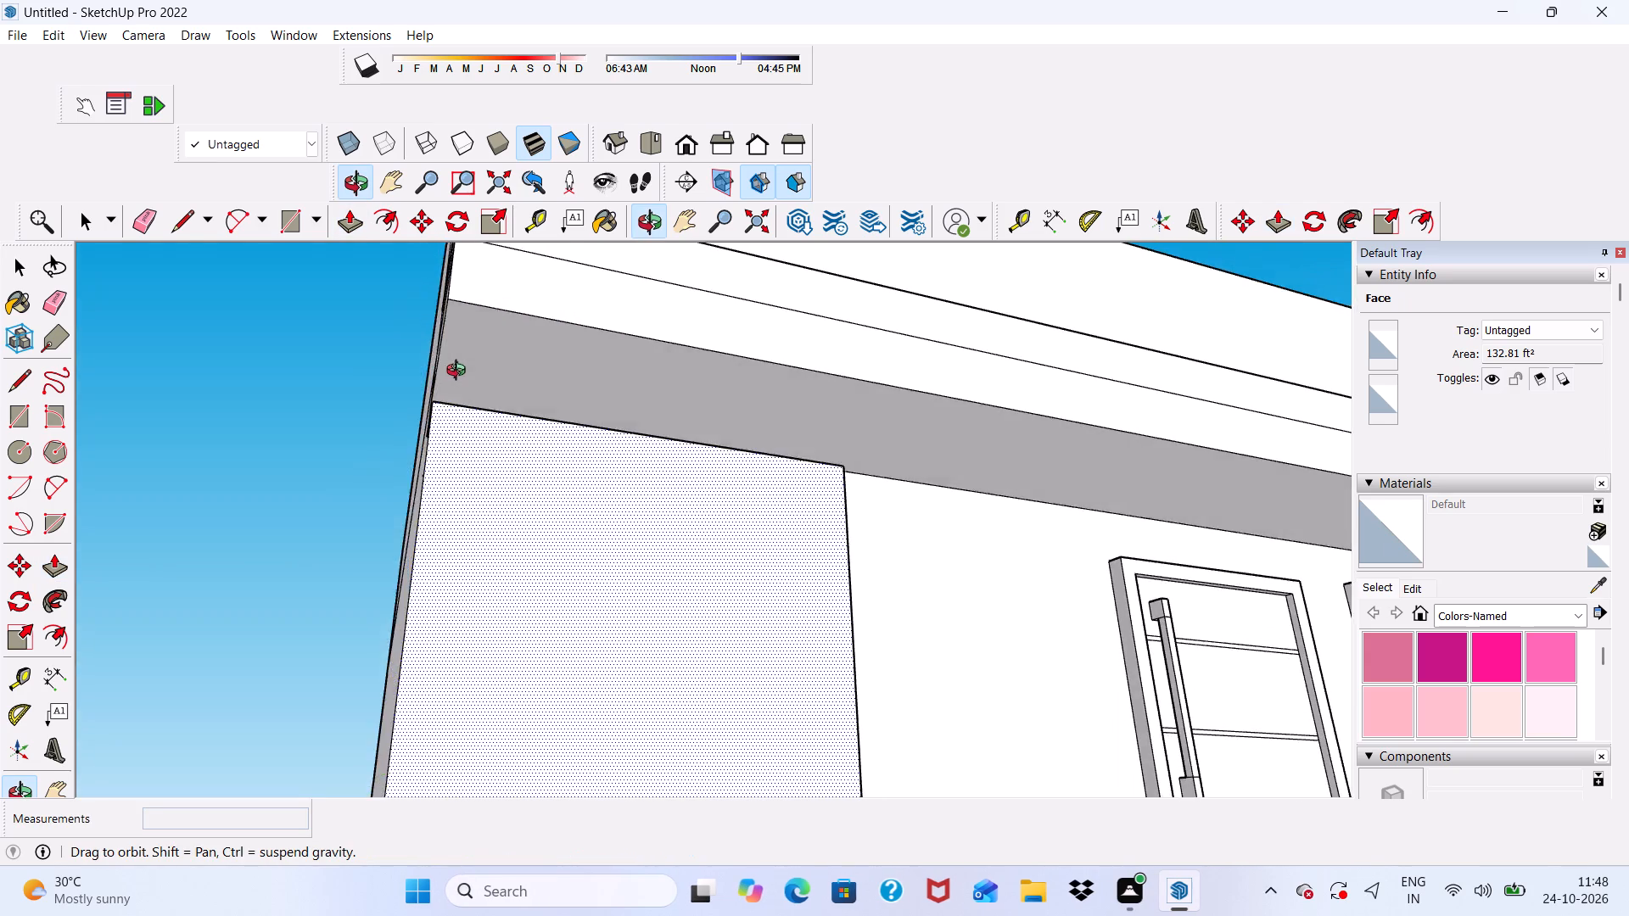
pyautogui.moveTo(460, 372); pyautogui.dragTo(304, 553, button='middle')
pyautogui.scroll(-6, 303, 553)
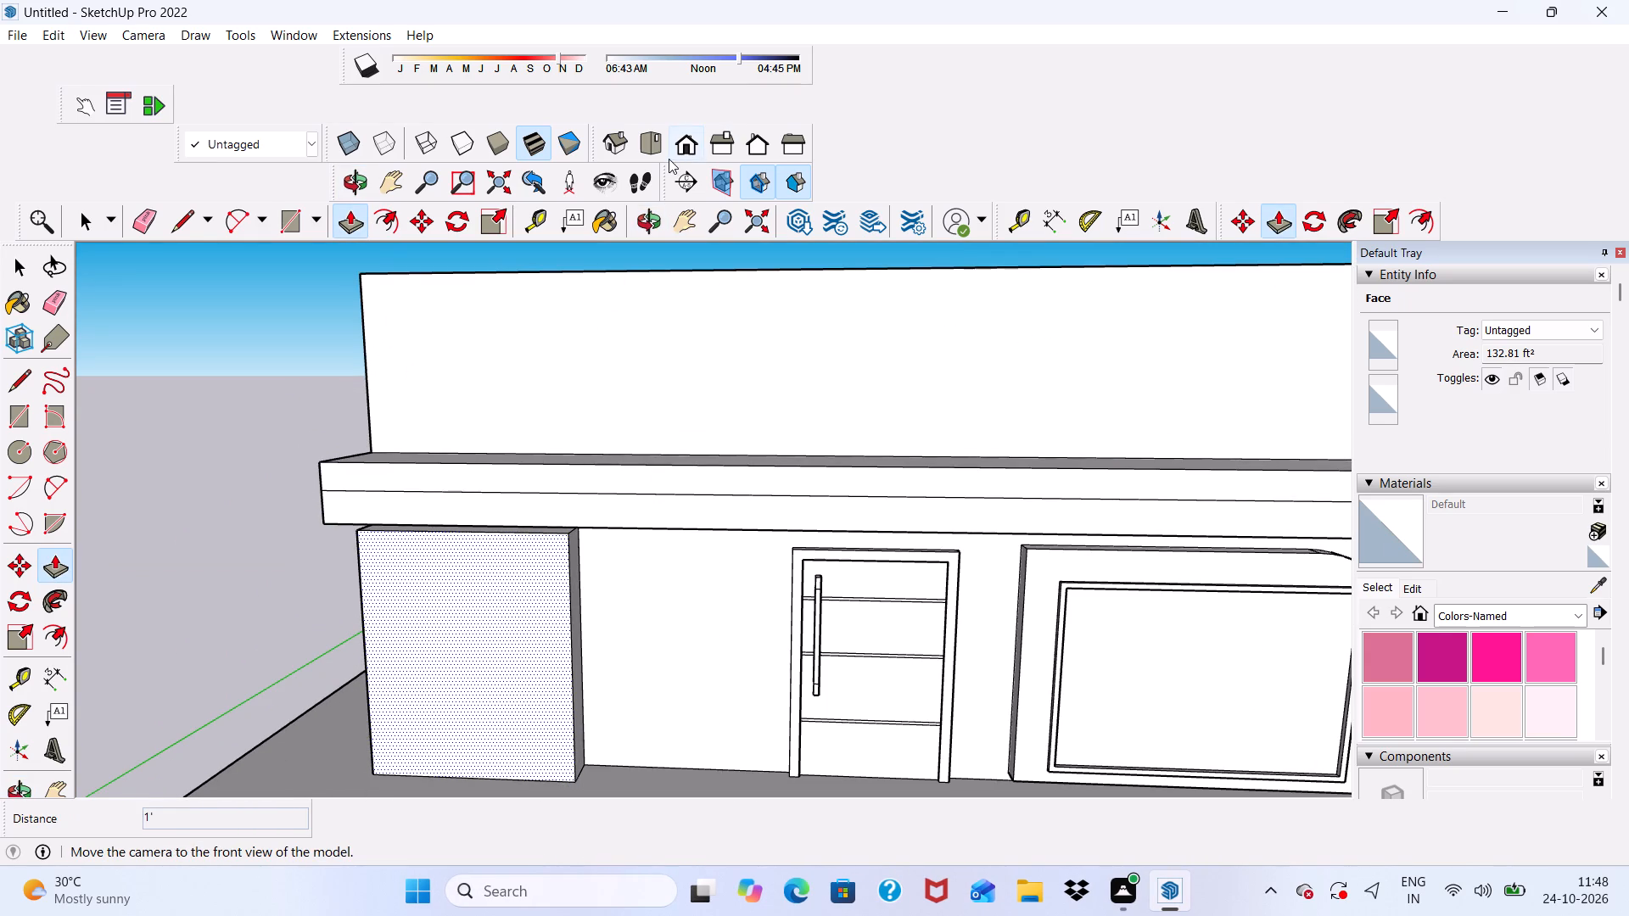
# In the front view, erase the horizontal seam line running across the canopy's front face.
pyautogui.click(670, 156)
pyautogui.scroll(-4, 599, 334)
pyautogui.click(148, 211)
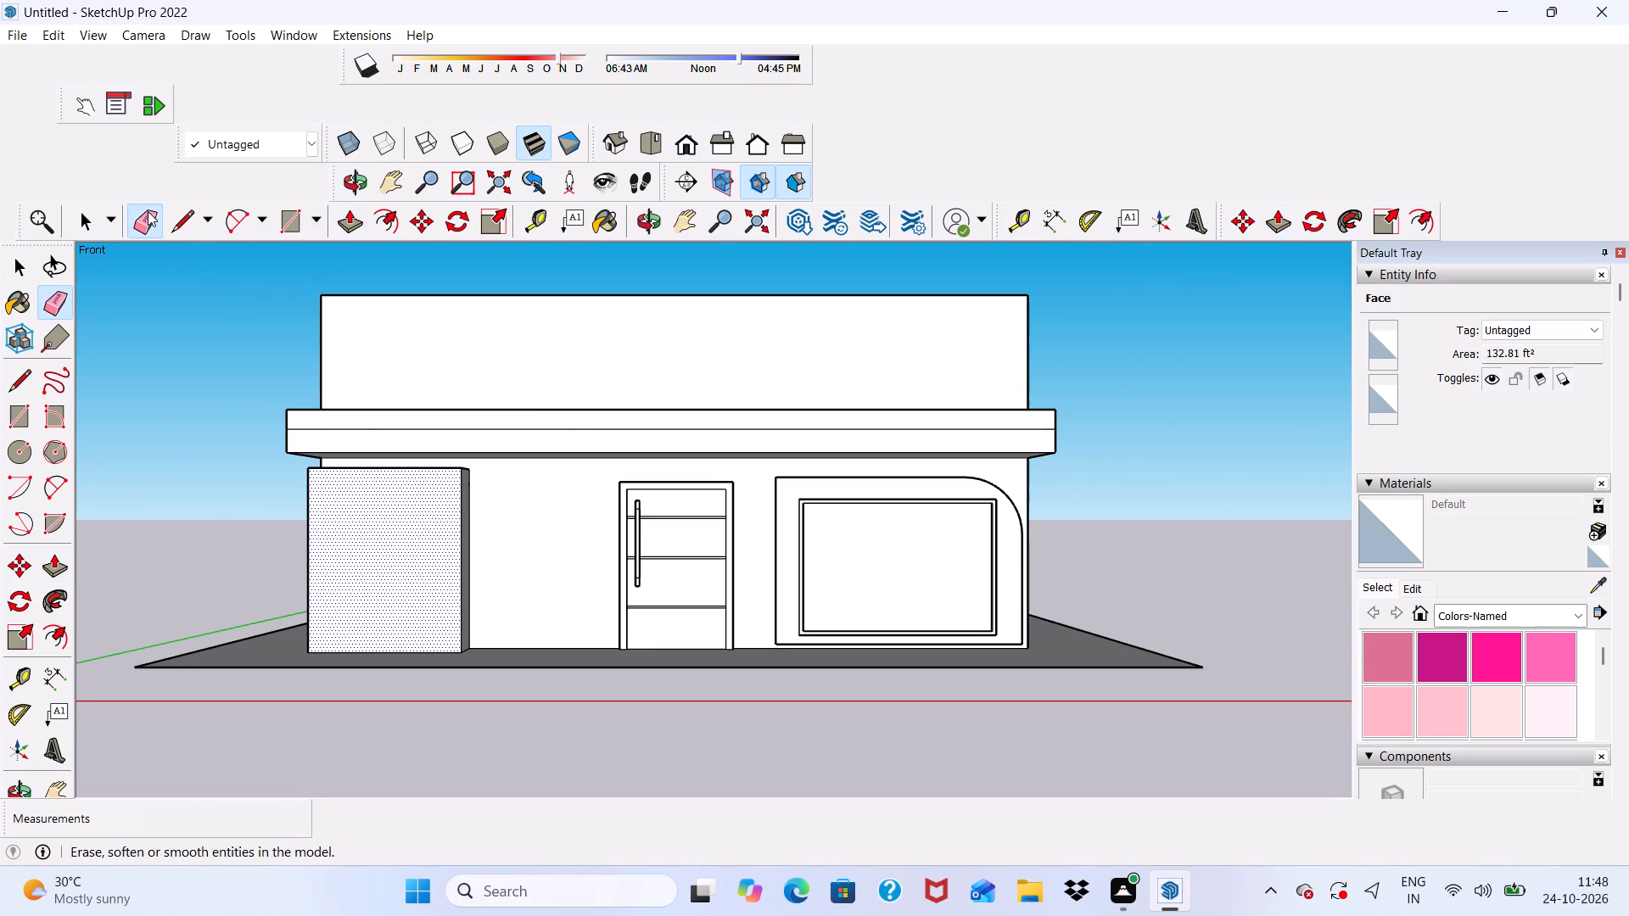
pyautogui.scroll(5, 355, 422)
pyautogui.moveTo(355, 422); pyautogui.dragTo(359, 444)
# Offset the plain panel's front face inward by about 1' 4", and offset the resulting inner rectangle inward by about 7".
pyautogui.scroll(-4, 333, 428)
pyautogui.moveTo(554, 481); pyautogui.dragTo(417, 525, button='middle')
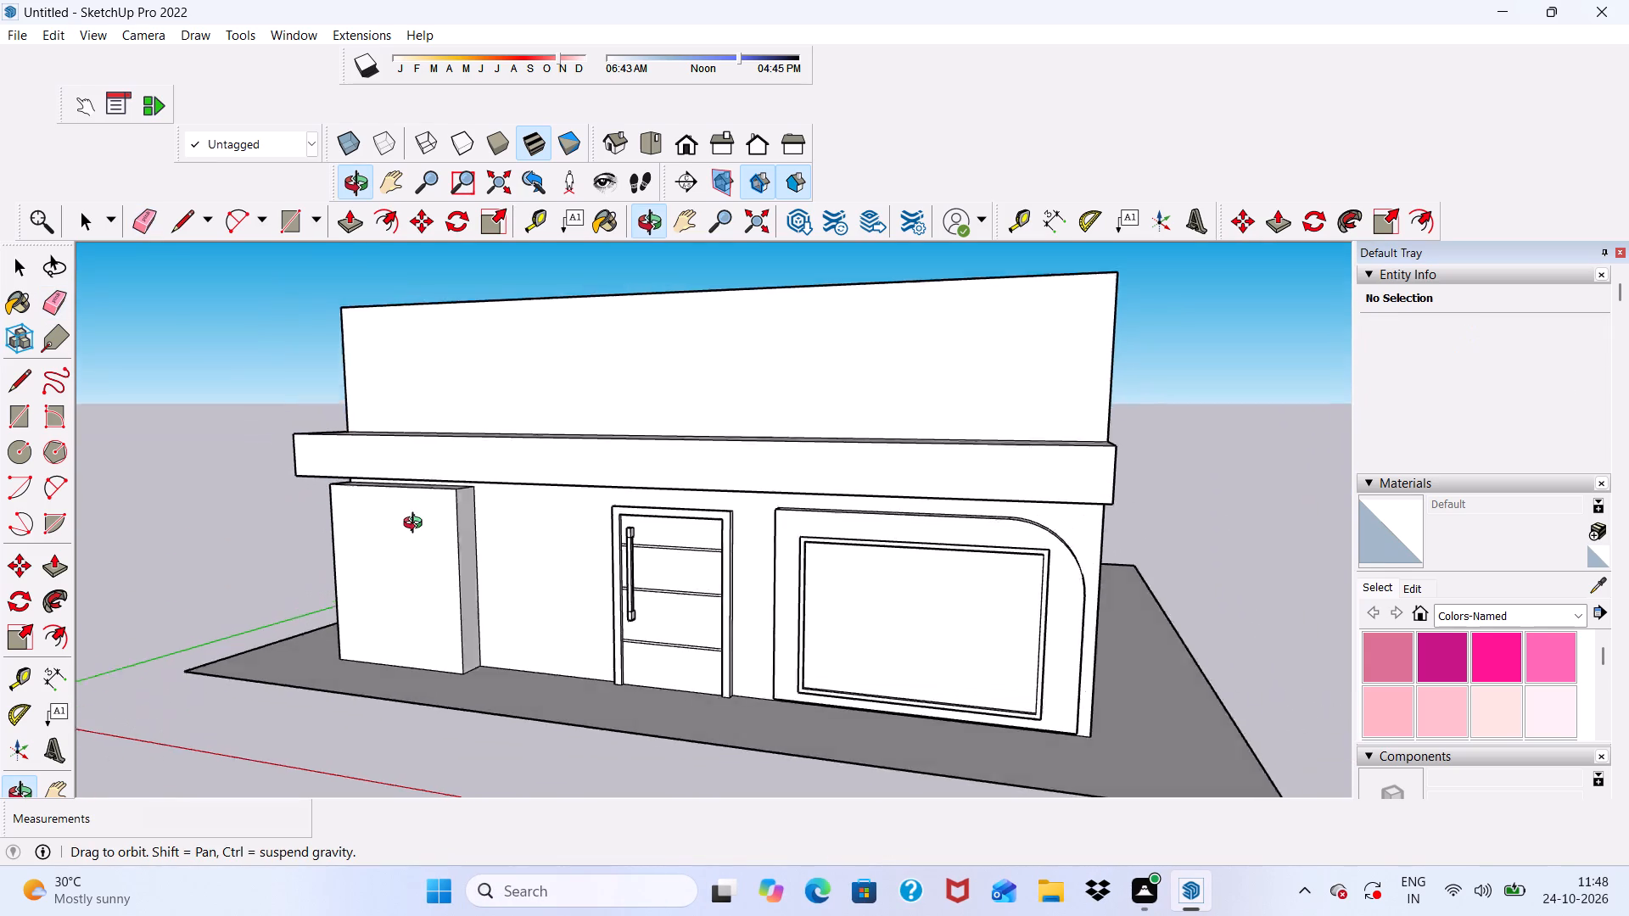
pyautogui.moveTo(417, 525); pyautogui.dragTo(535, 537, button='middle')
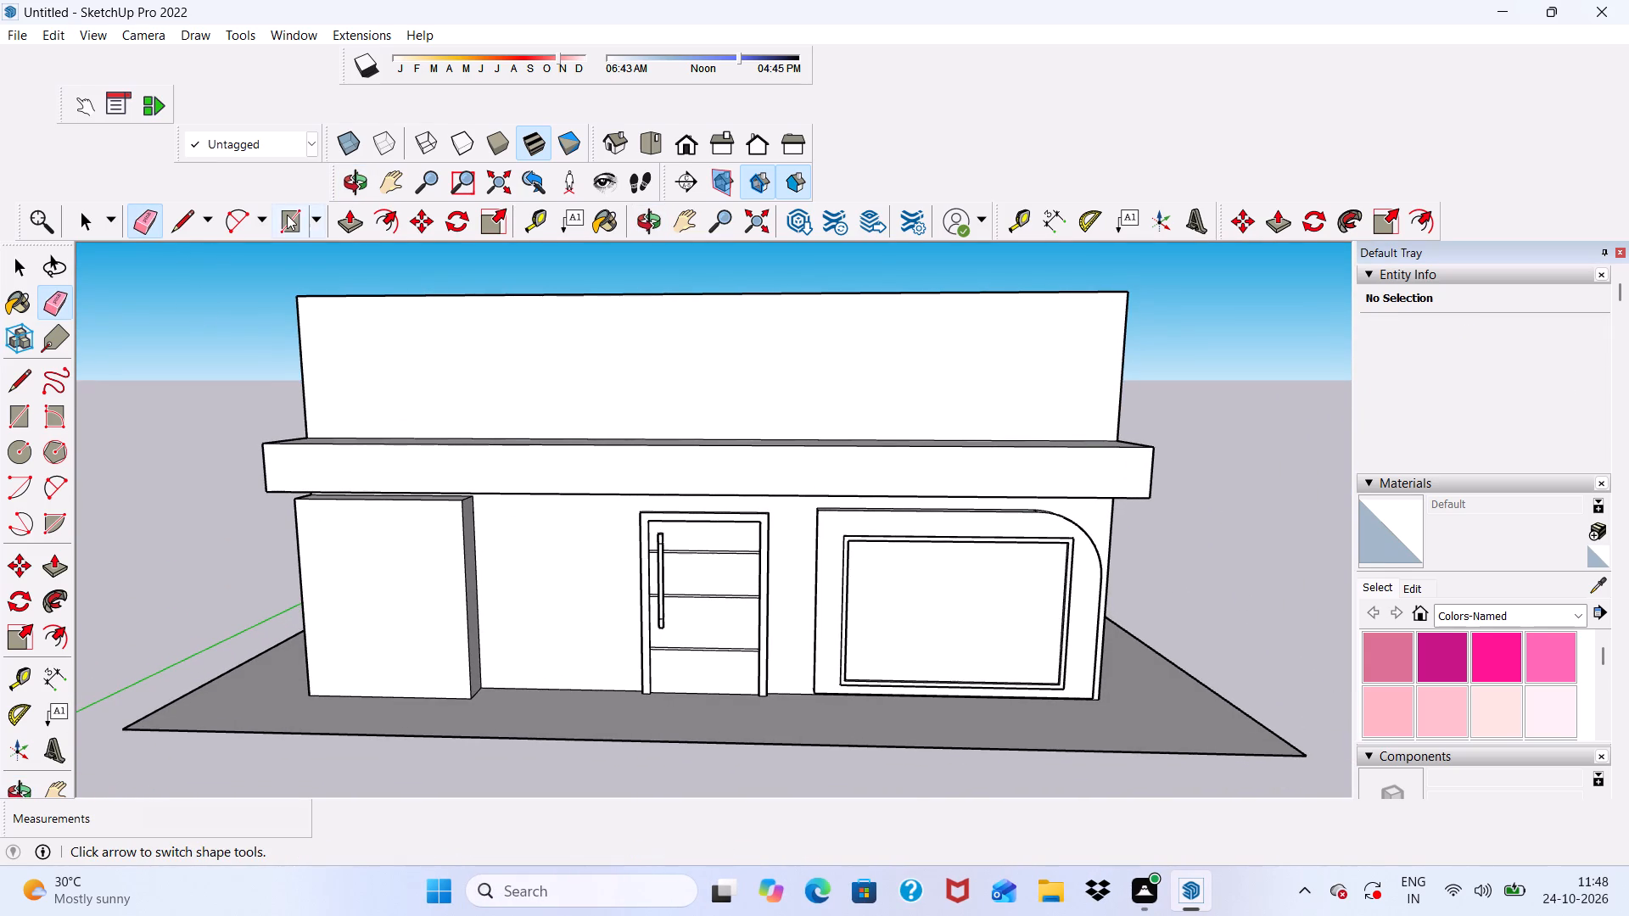
pyautogui.click(287, 215)
pyautogui.click(389, 221)
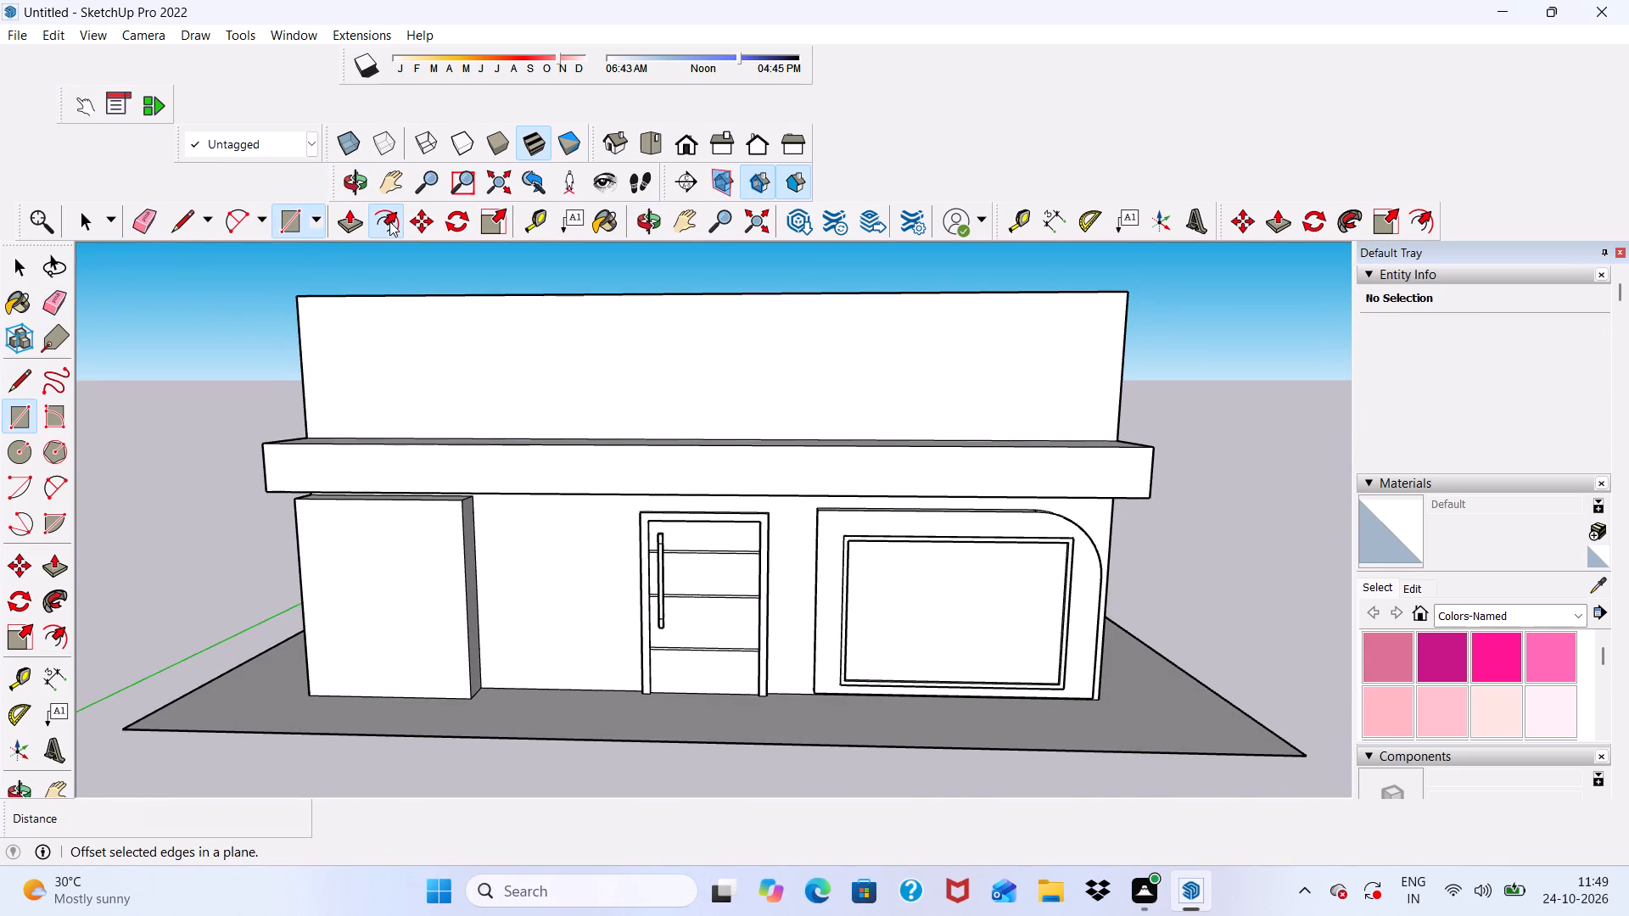
pyautogui.click(305, 568)
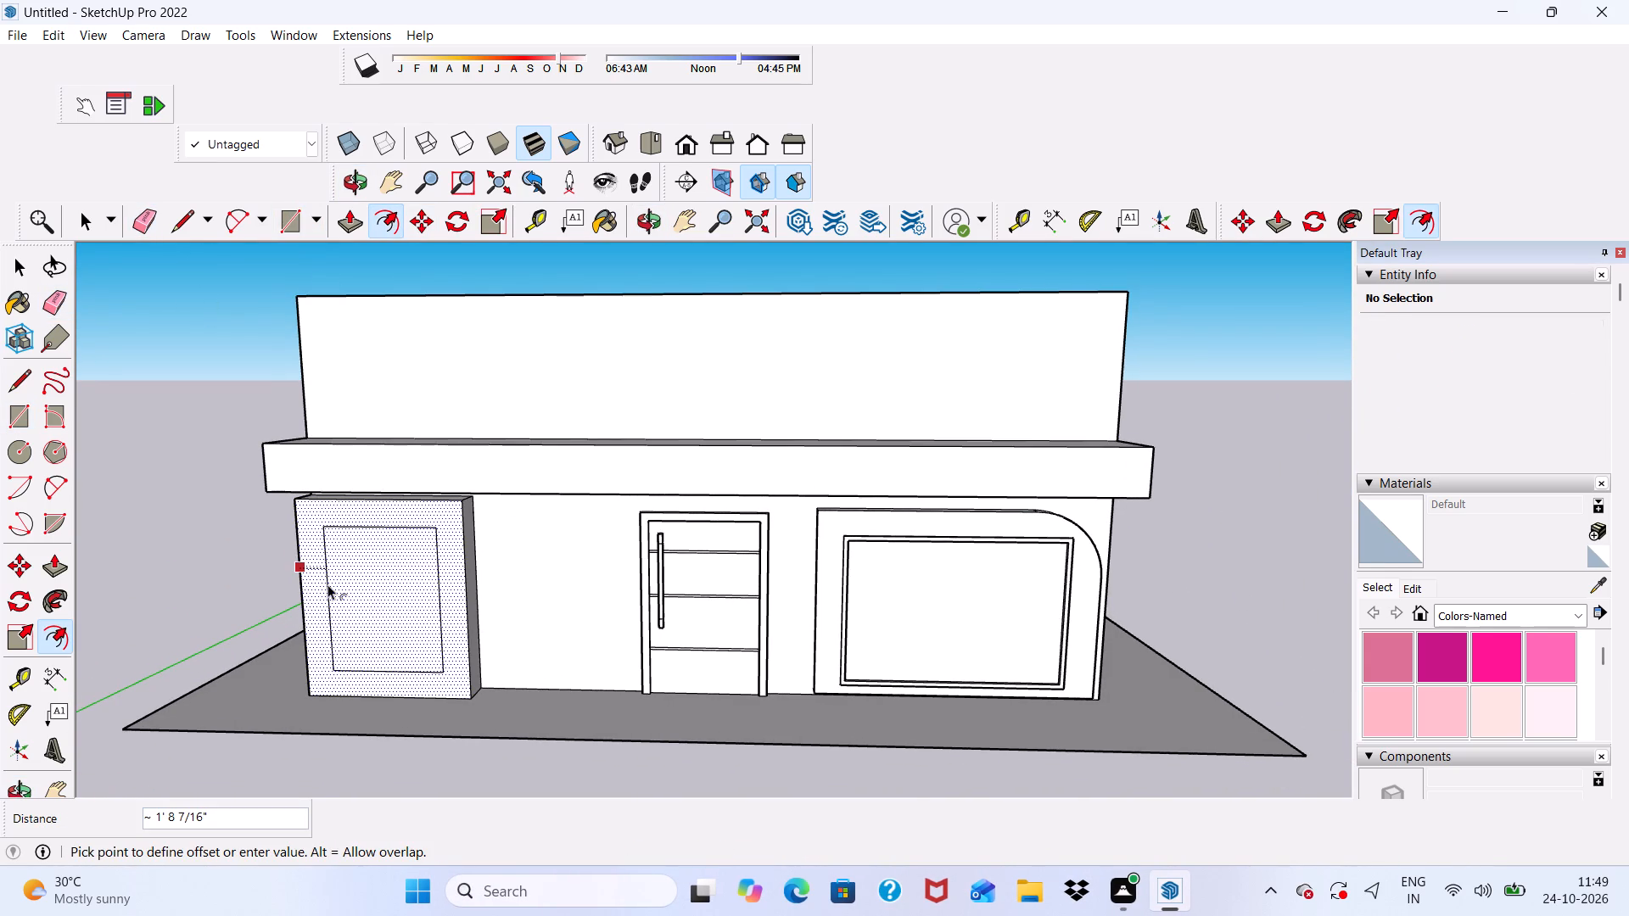
pyautogui.click(322, 579)
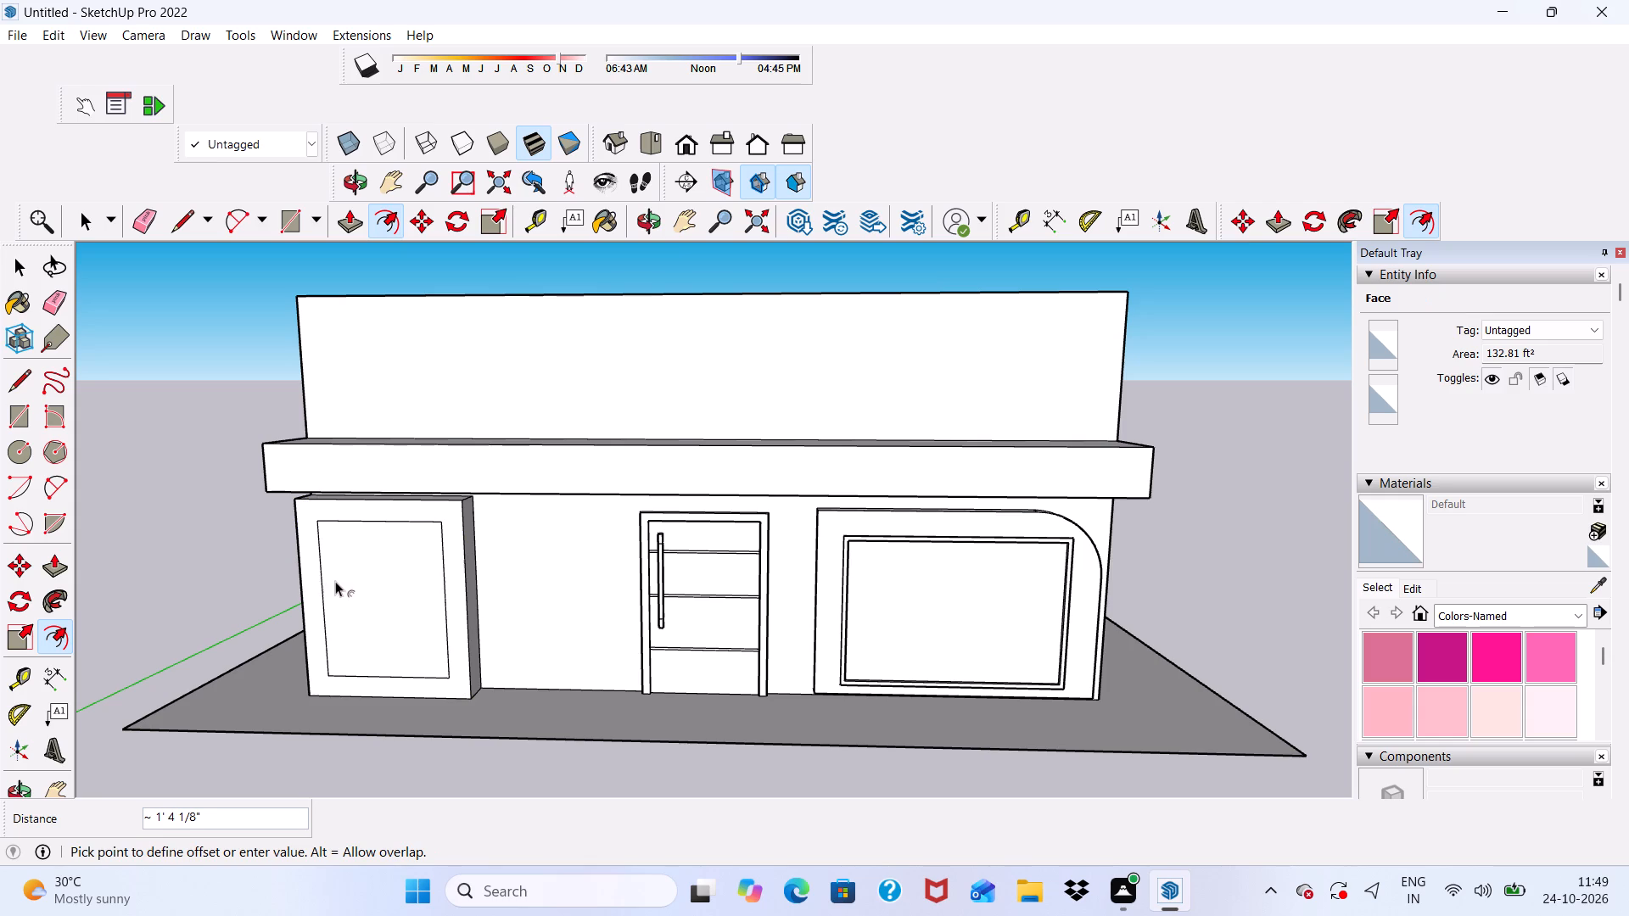
pyautogui.click(360, 581)
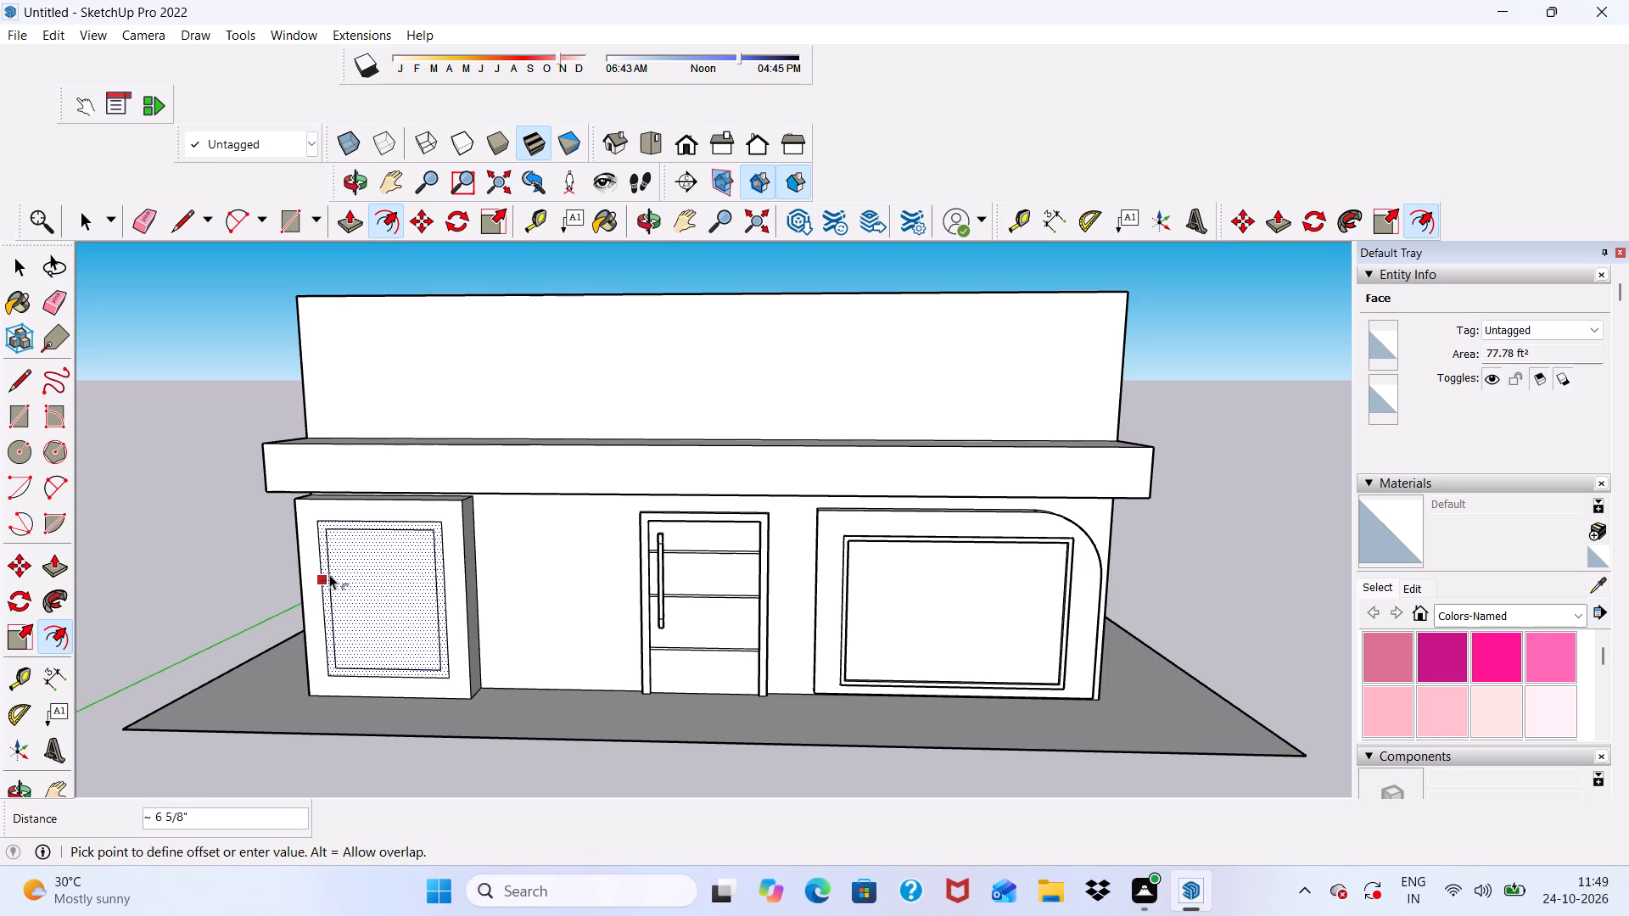
pyautogui.click(329, 573)
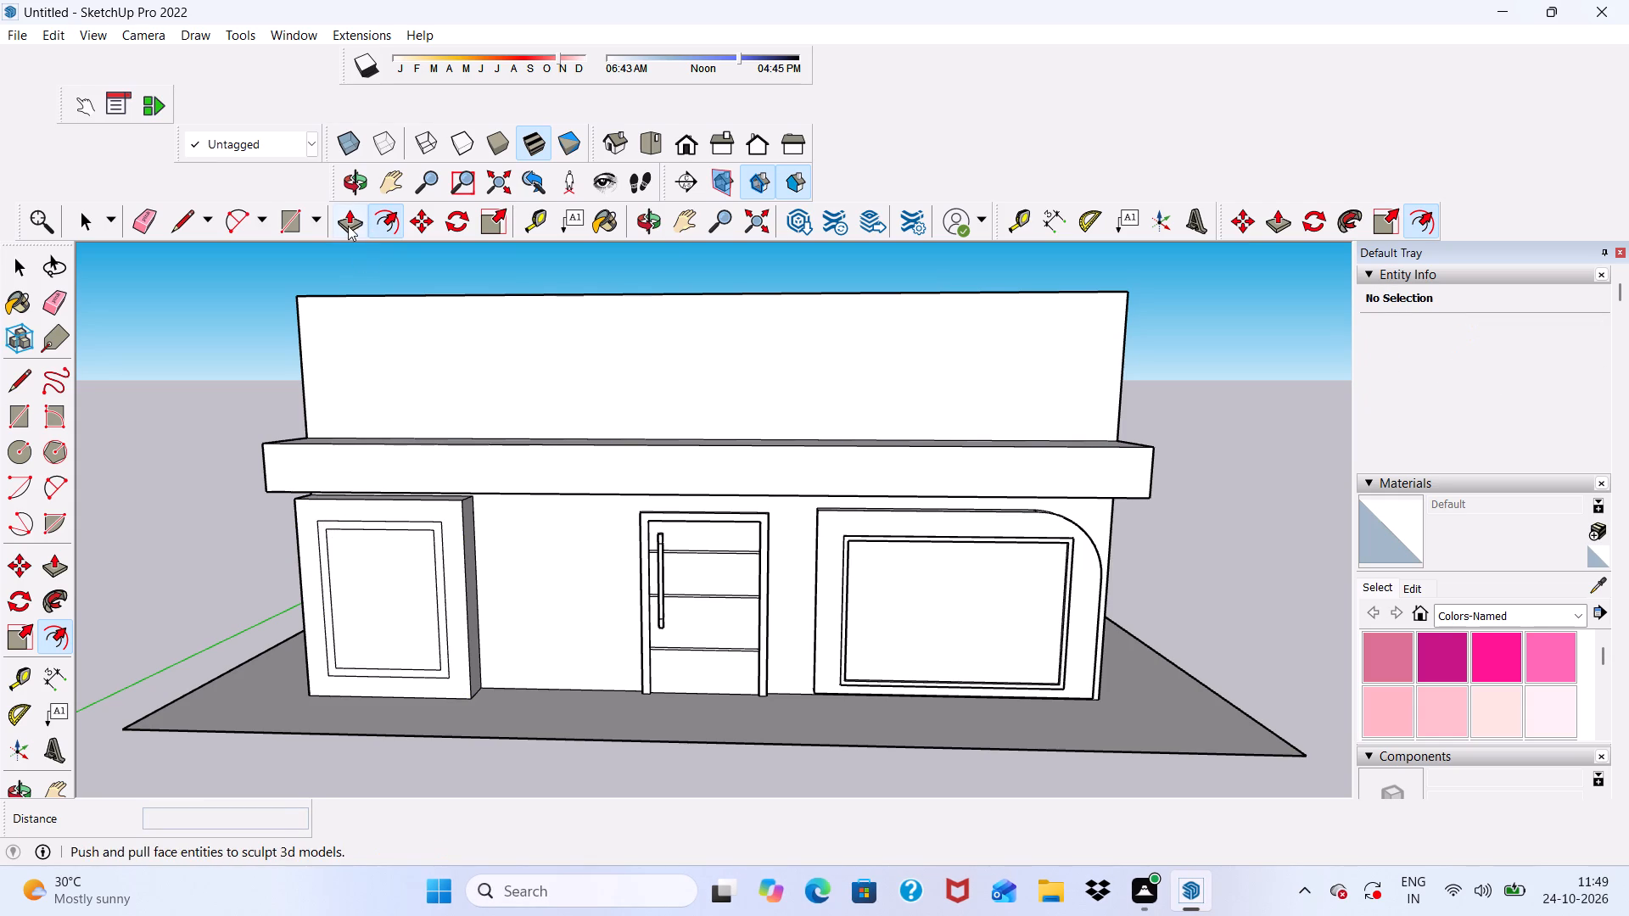
# Extrude the narrow border between the two offset rectangles on the plain panel's front outward by 3".
pyautogui.click(348, 226)
pyautogui.scroll(8, 354, 547)
pyautogui.click(339, 510)
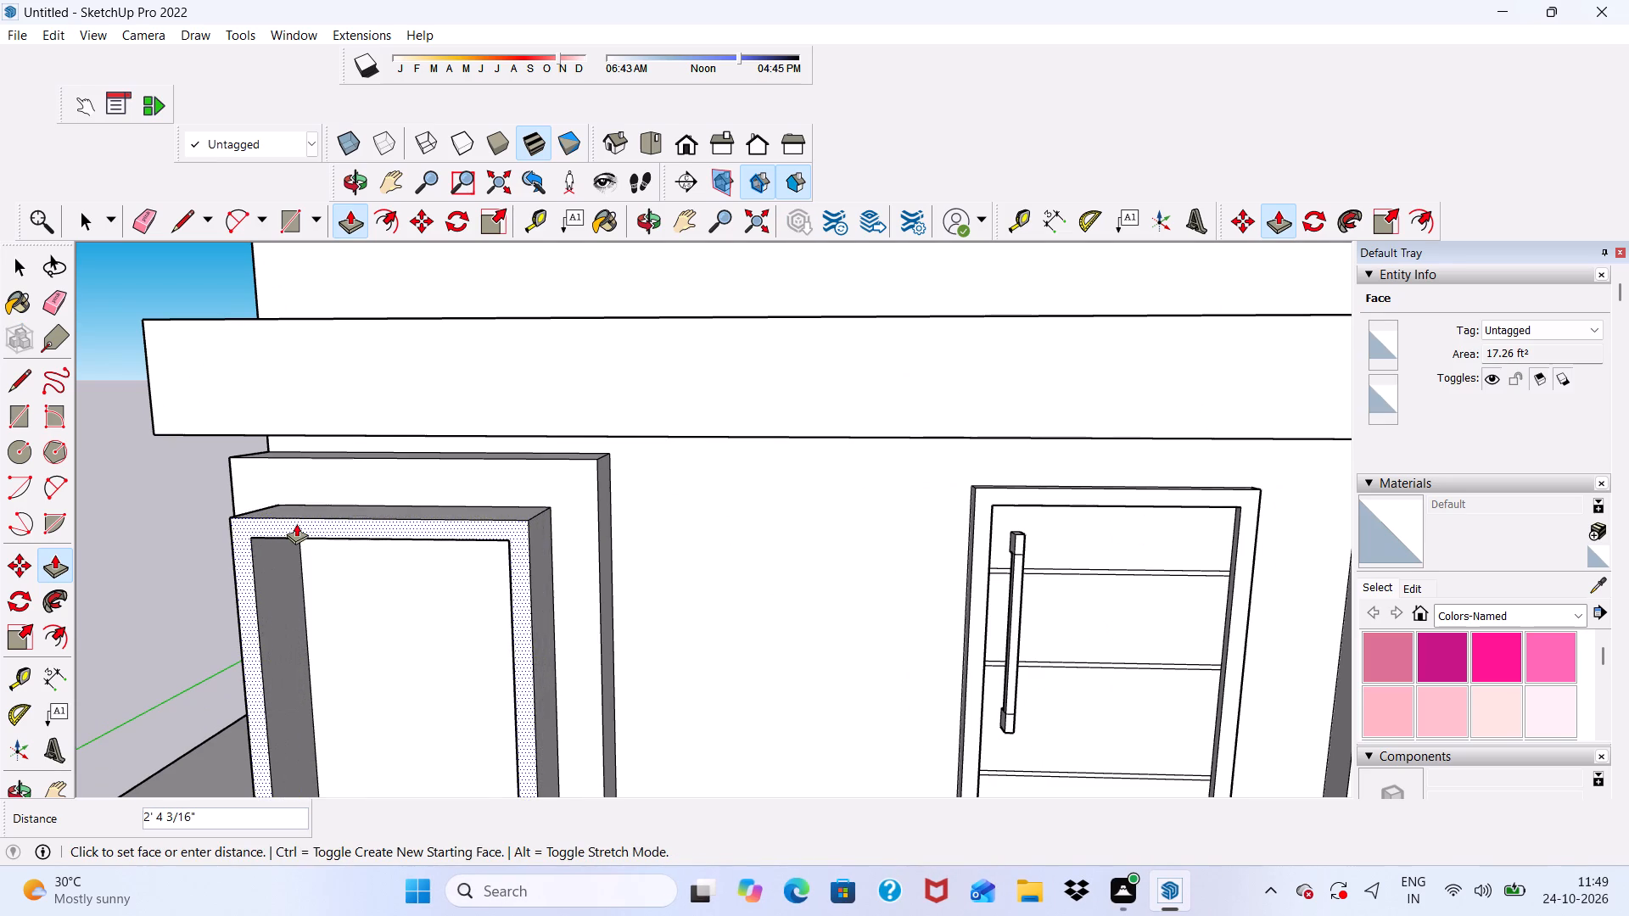
pyautogui.press('3')
pyautogui.hotkey('shift', '"')
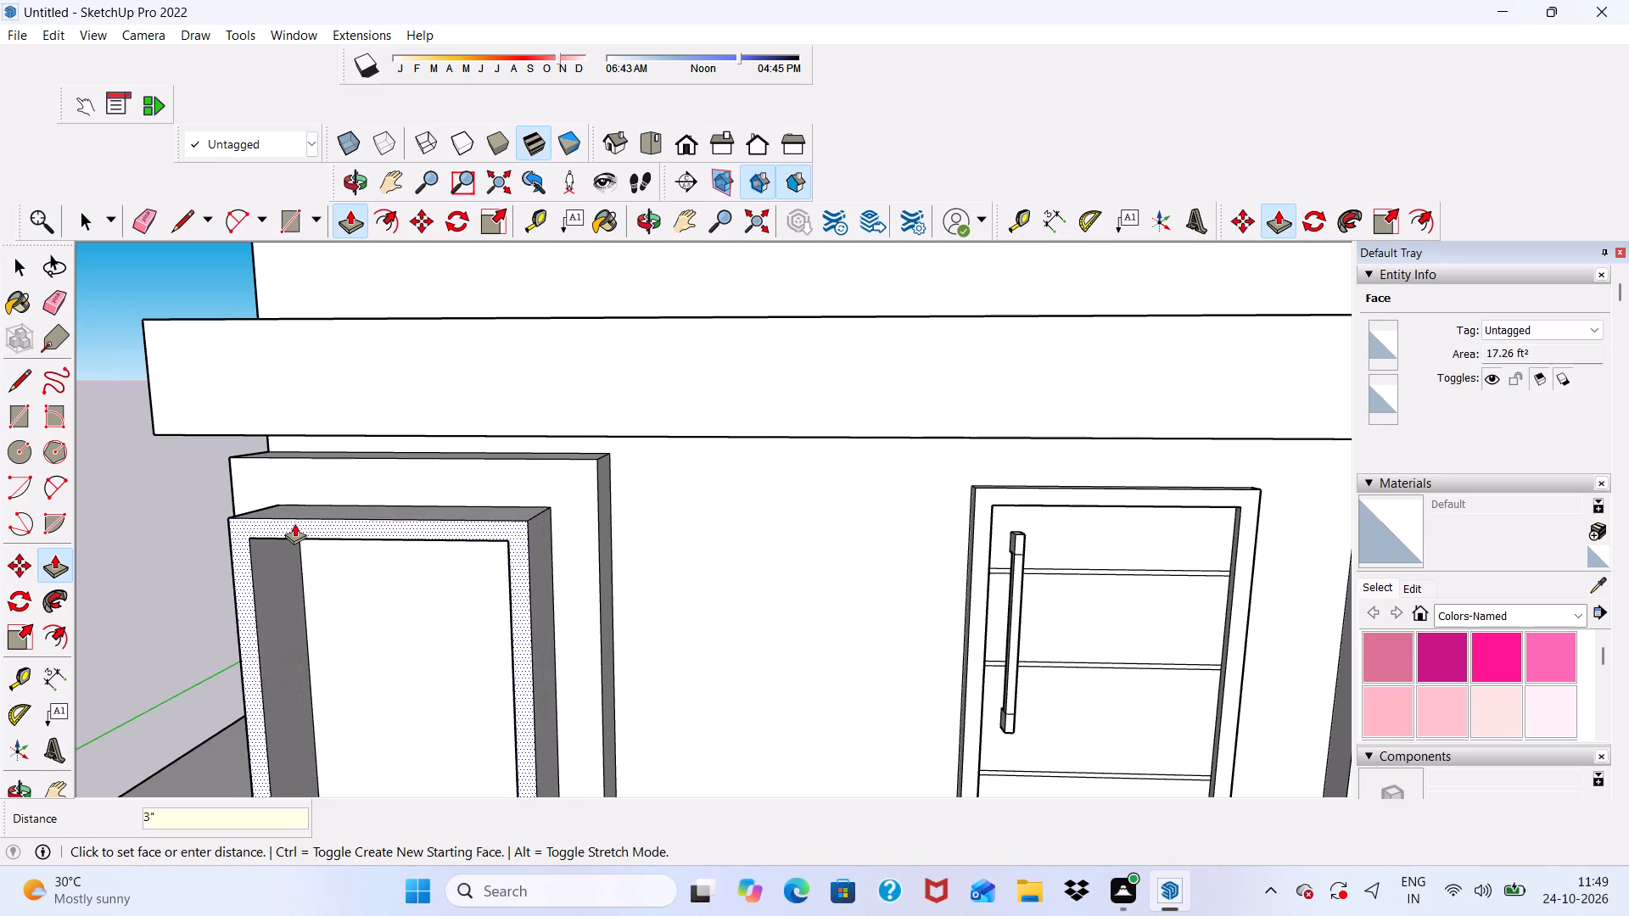
pyautogui.press('Return')
pyautogui.scroll(-12, 223, 318)
pyautogui.moveTo(395, 574); pyautogui.dragTo(440, 556, button='middle')
pyautogui.press('space')
# Examine the whole building from below and from above, including the canopy and the open top of the upper walls.
pyautogui.scroll(1, 449, 552)
pyautogui.scroll(-4, 440, 535)
pyautogui.moveTo(429, 536); pyautogui.dragTo(411, 366, button='middle')
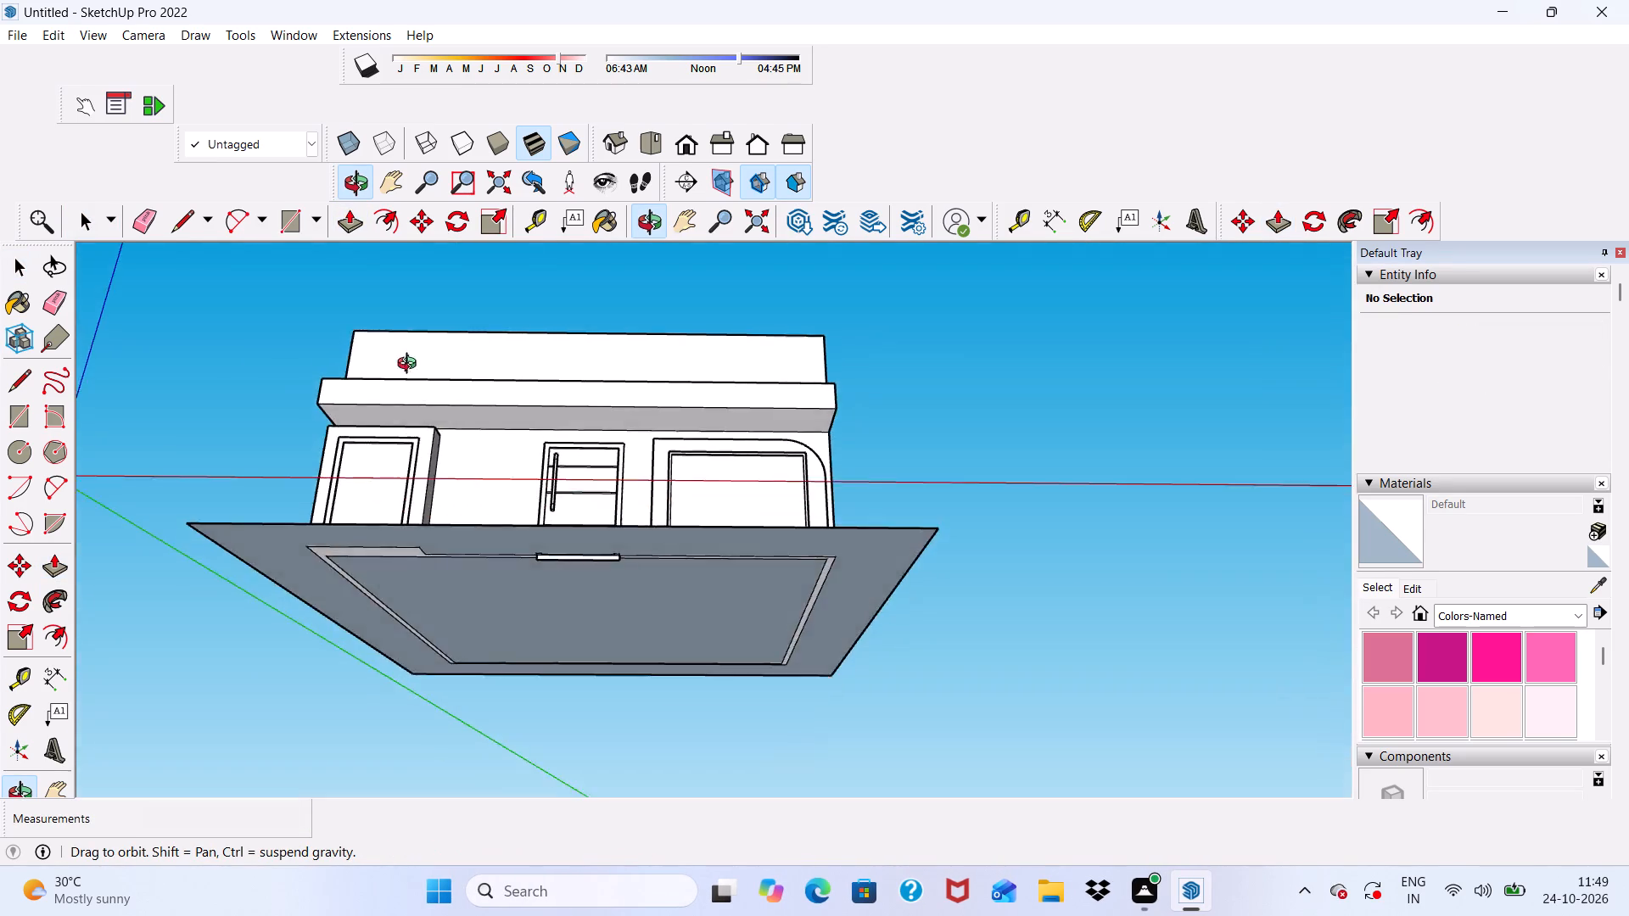
pyautogui.moveTo(411, 366); pyautogui.dragTo(416, 525, button='middle')
pyautogui.scroll(6, 394, 469)
pyautogui.scroll(-5, 394, 461)
pyautogui.moveTo(394, 461); pyautogui.dragTo(406, 381, button='middle')
pyautogui.scroll(-1, 419, 354)
pyautogui.scroll(1, 435, 354)
pyautogui.scroll(-4, 437, 358)
pyautogui.scroll(-3, 519, 342)
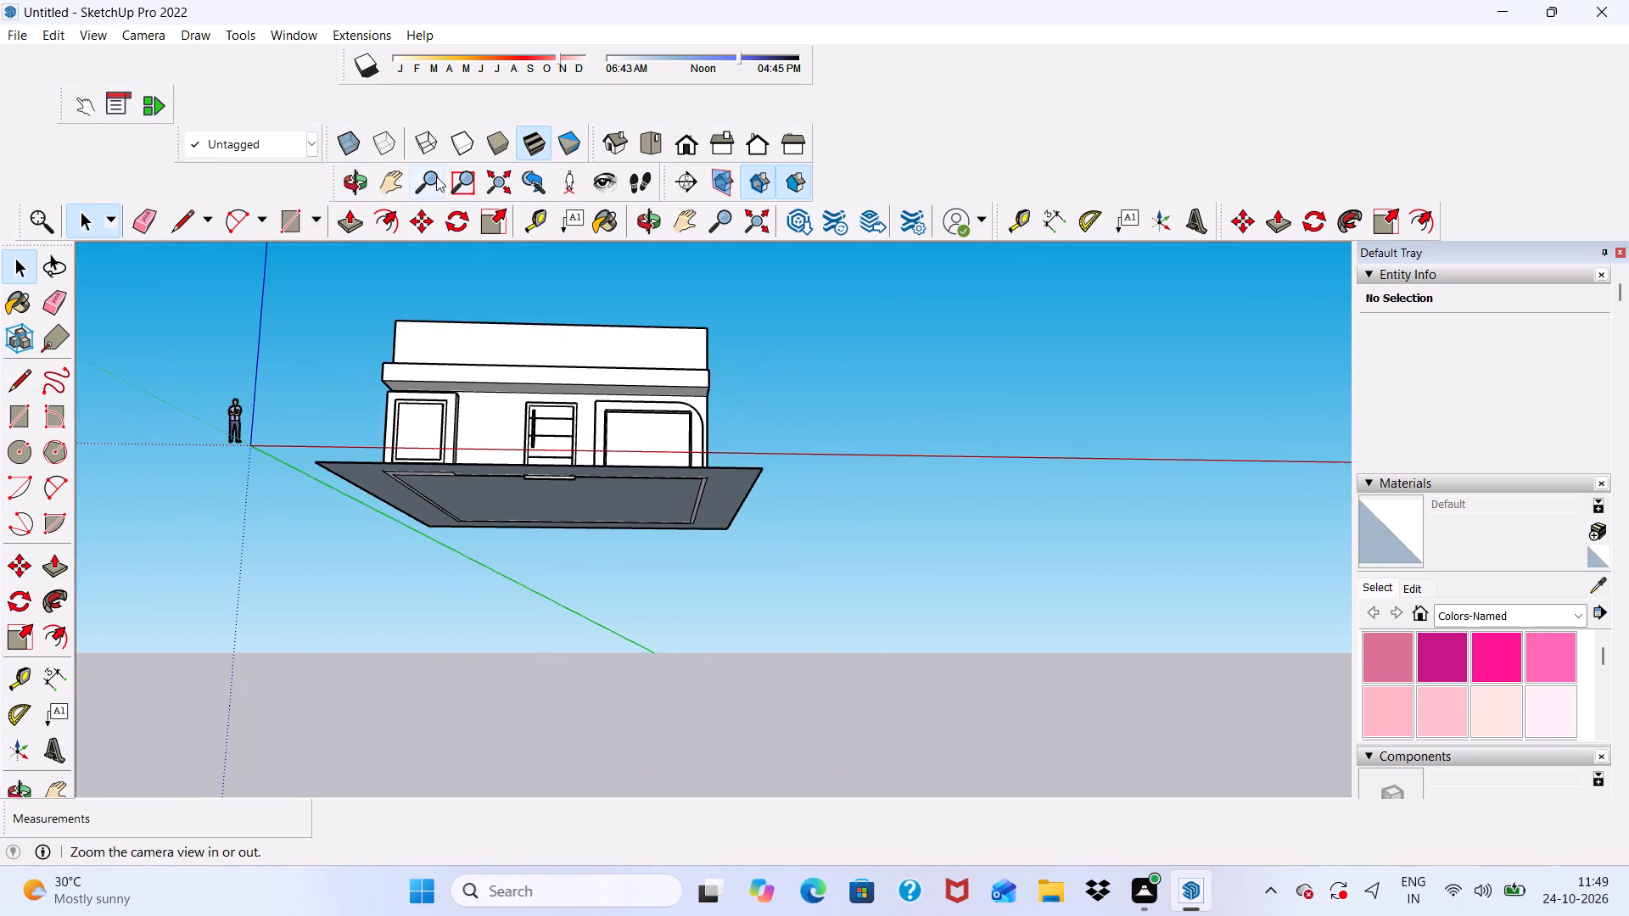
pyautogui.scroll(4, 436, 176)
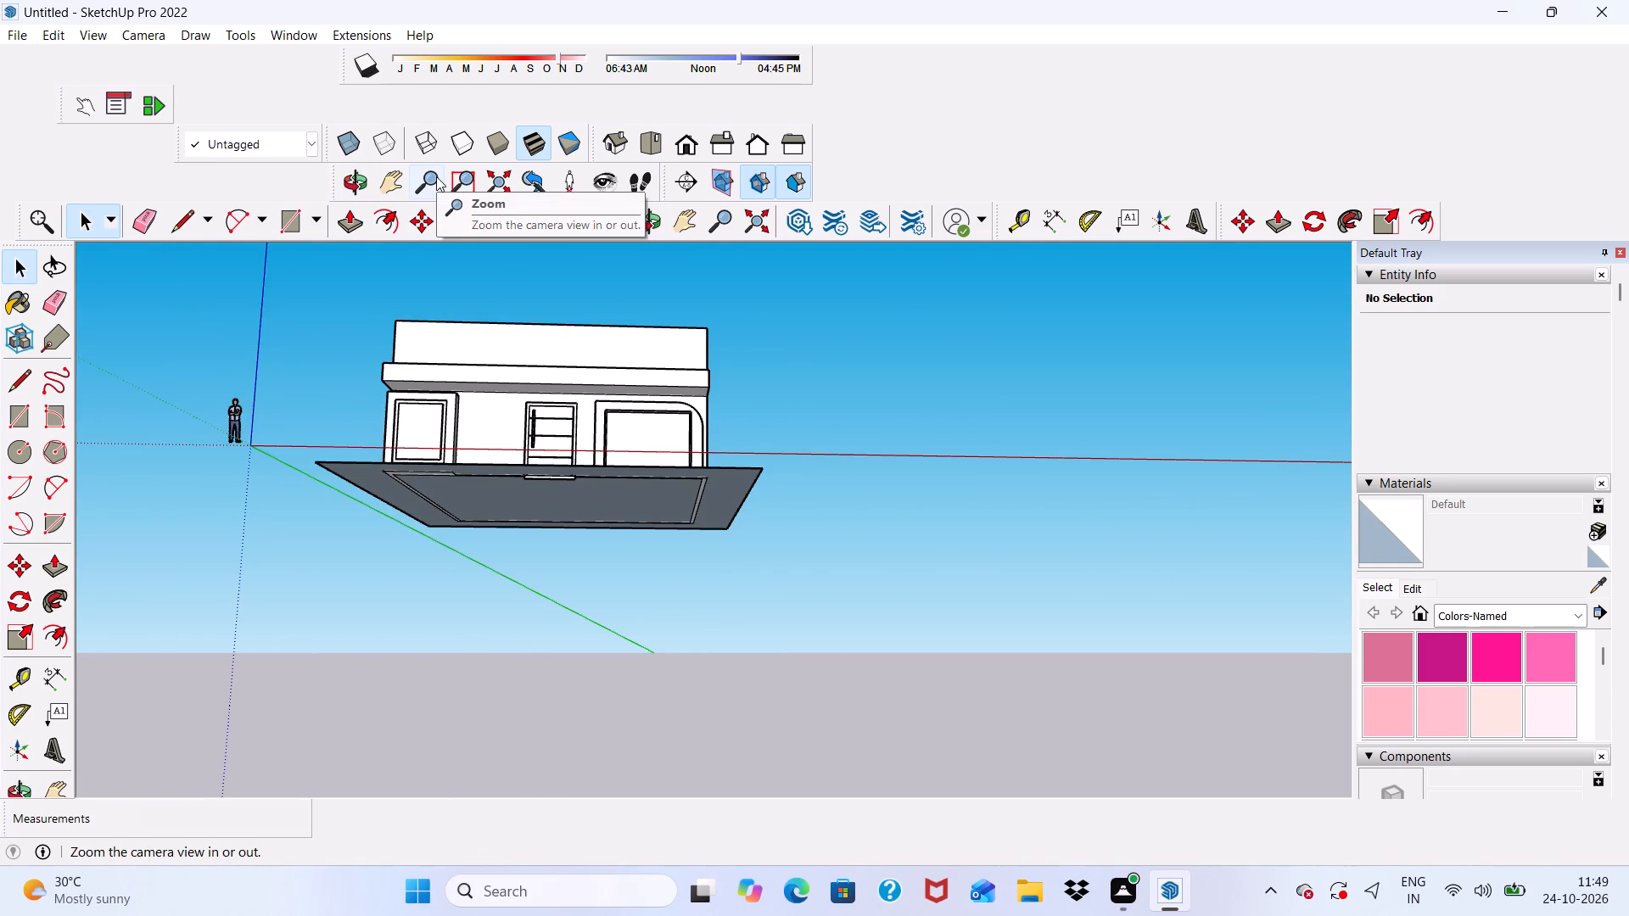
pyautogui.scroll(4, 436, 176)
pyautogui.scroll(-5, 436, 176)
pyautogui.moveTo(440, 194); pyautogui.dragTo(466, 238, button='middle')
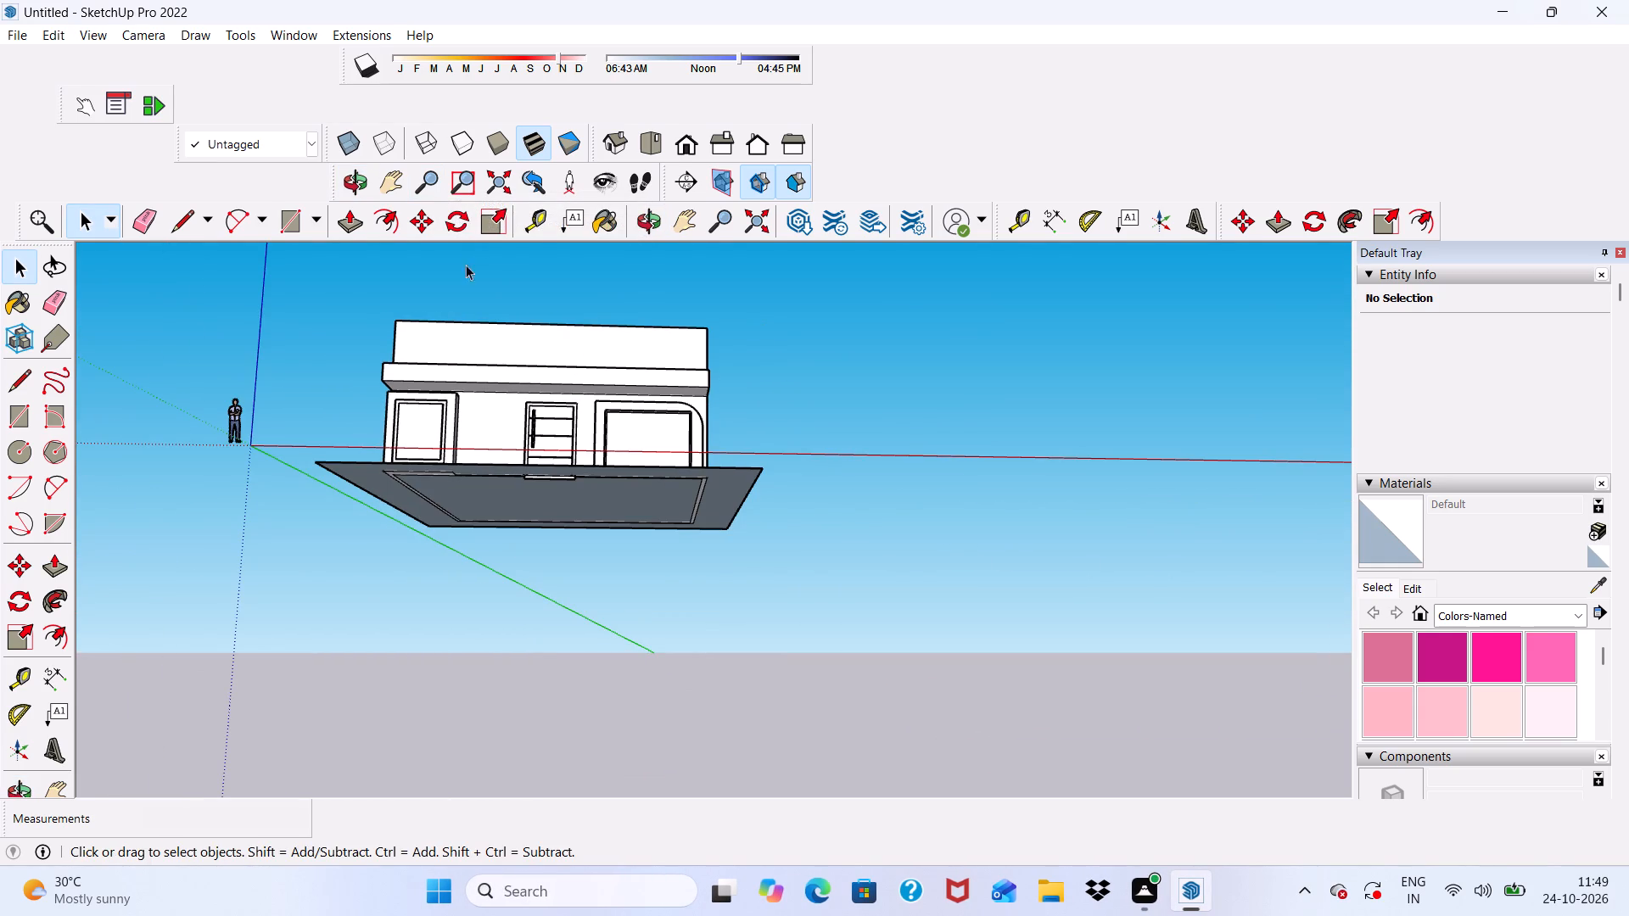
pyautogui.moveTo(446, 334); pyautogui.dragTo(331, 590, button='middle')
pyautogui.scroll(4, 537, 258)
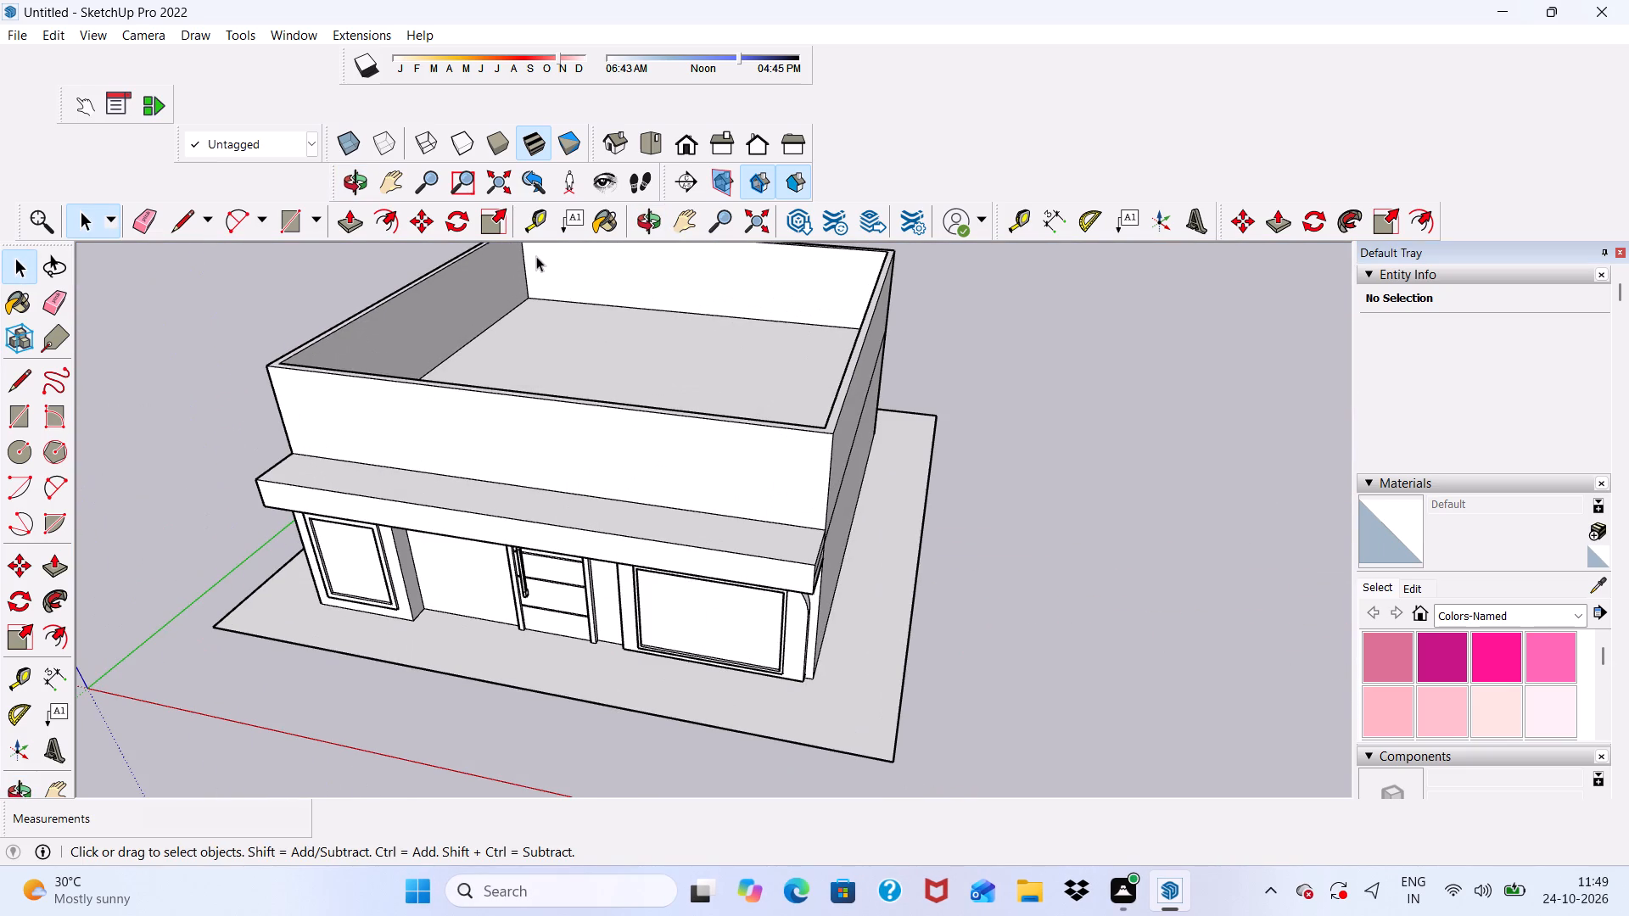
pyautogui.scroll(1, 536, 256)
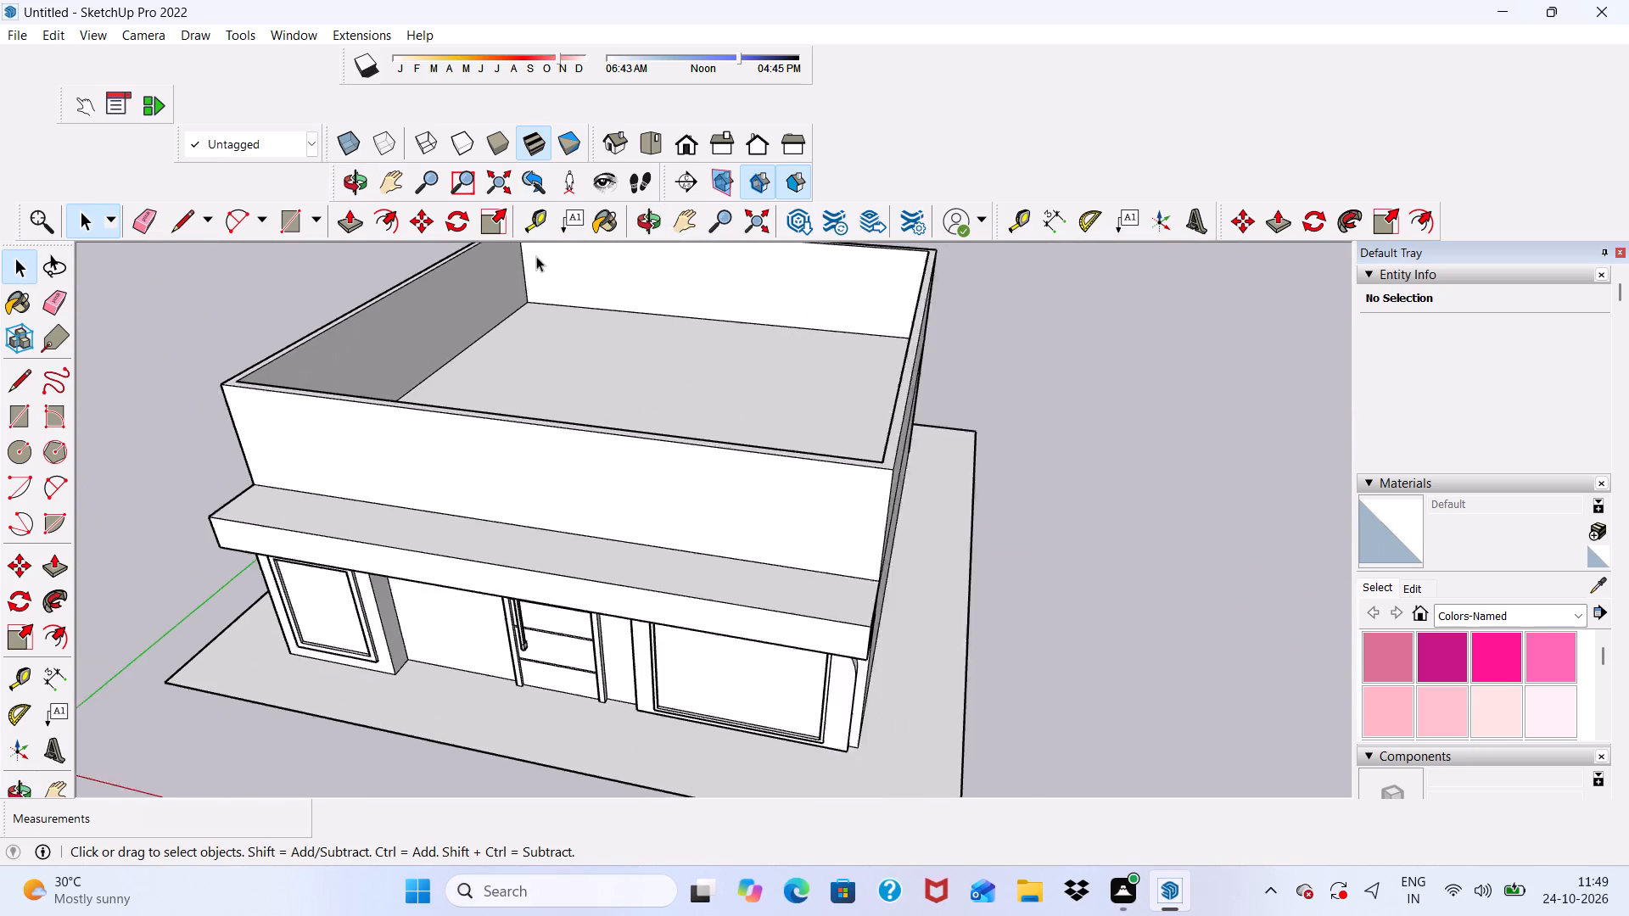
pyautogui.scroll(1, 536, 256)
pyautogui.scroll(-5, 536, 272)
pyautogui.scroll(-1, 548, 345)
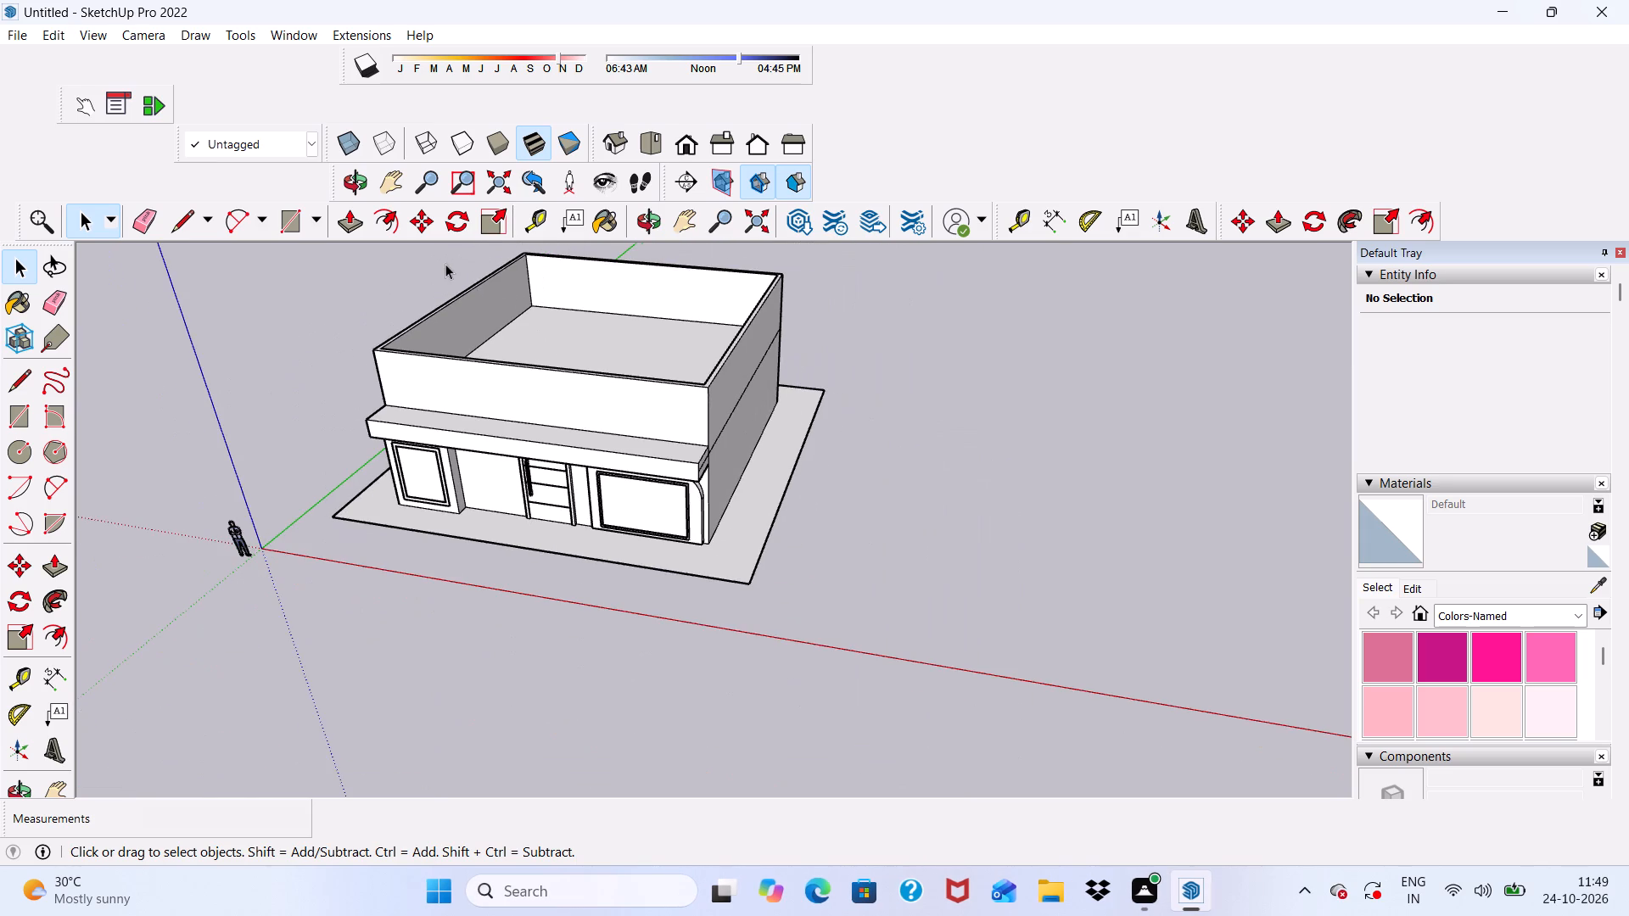
pyautogui.scroll(20, 439, 260)
pyautogui.scroll(1, 439, 260)
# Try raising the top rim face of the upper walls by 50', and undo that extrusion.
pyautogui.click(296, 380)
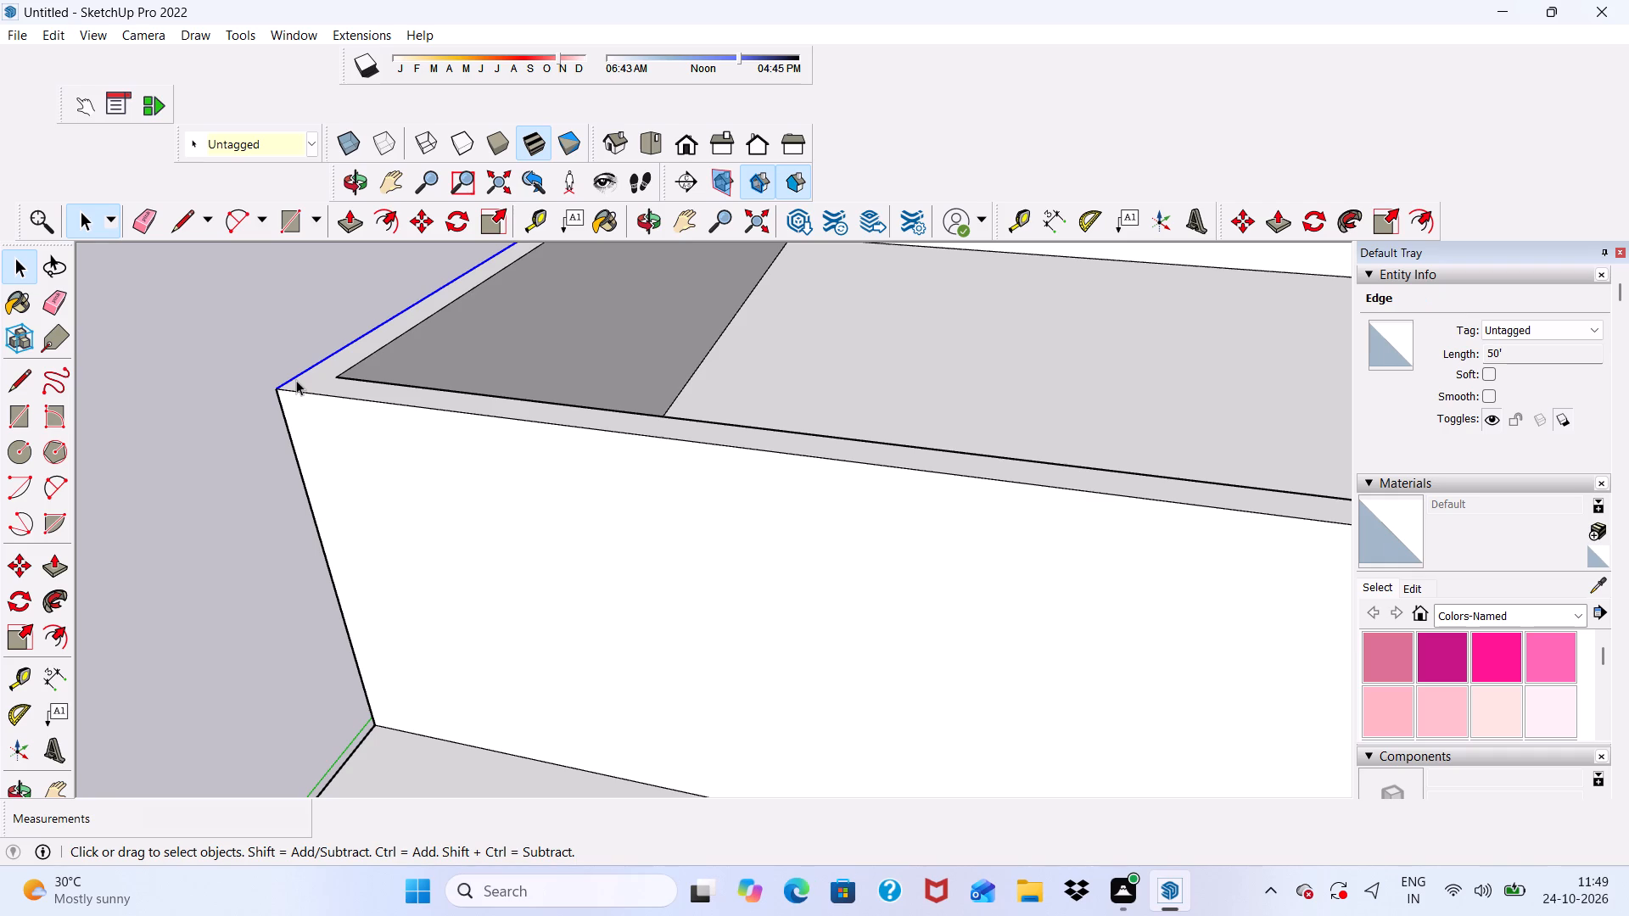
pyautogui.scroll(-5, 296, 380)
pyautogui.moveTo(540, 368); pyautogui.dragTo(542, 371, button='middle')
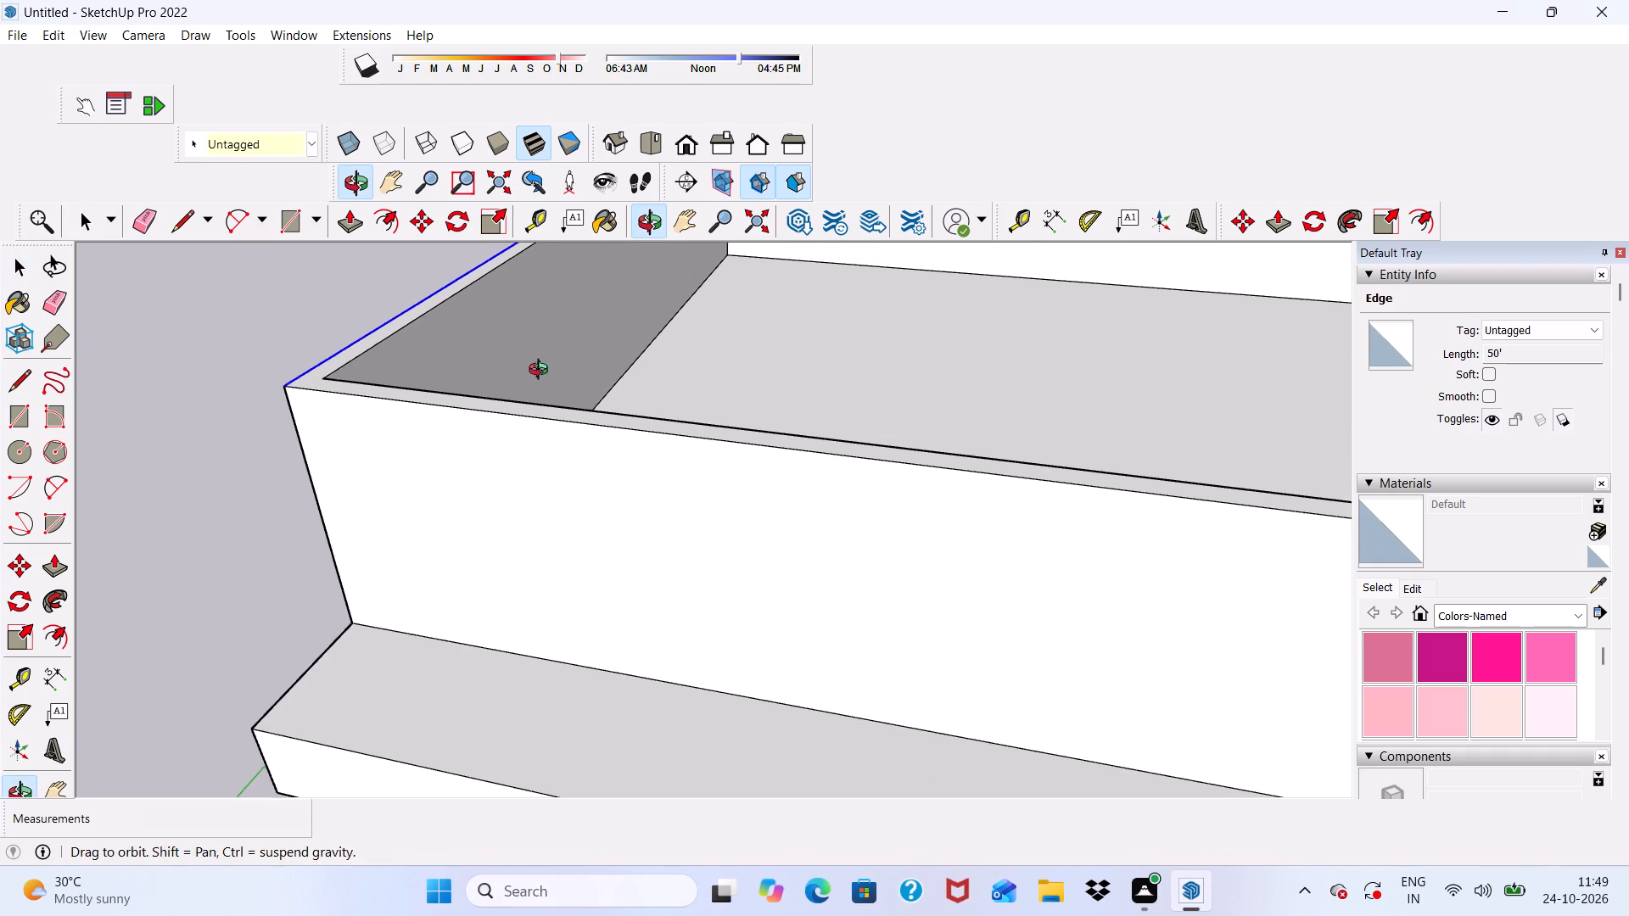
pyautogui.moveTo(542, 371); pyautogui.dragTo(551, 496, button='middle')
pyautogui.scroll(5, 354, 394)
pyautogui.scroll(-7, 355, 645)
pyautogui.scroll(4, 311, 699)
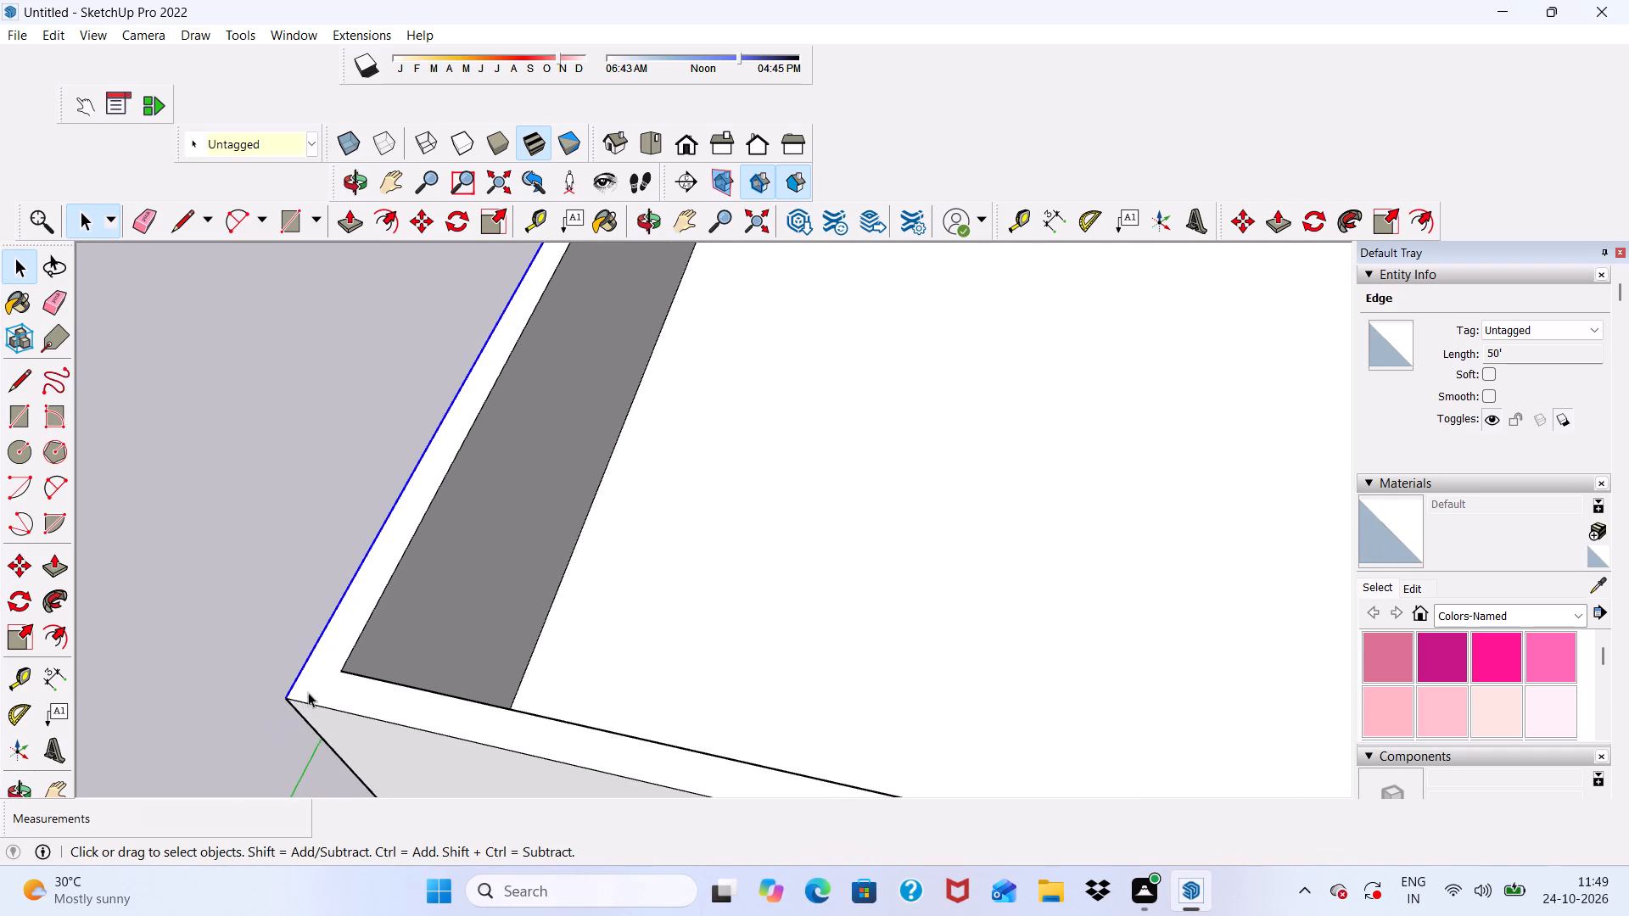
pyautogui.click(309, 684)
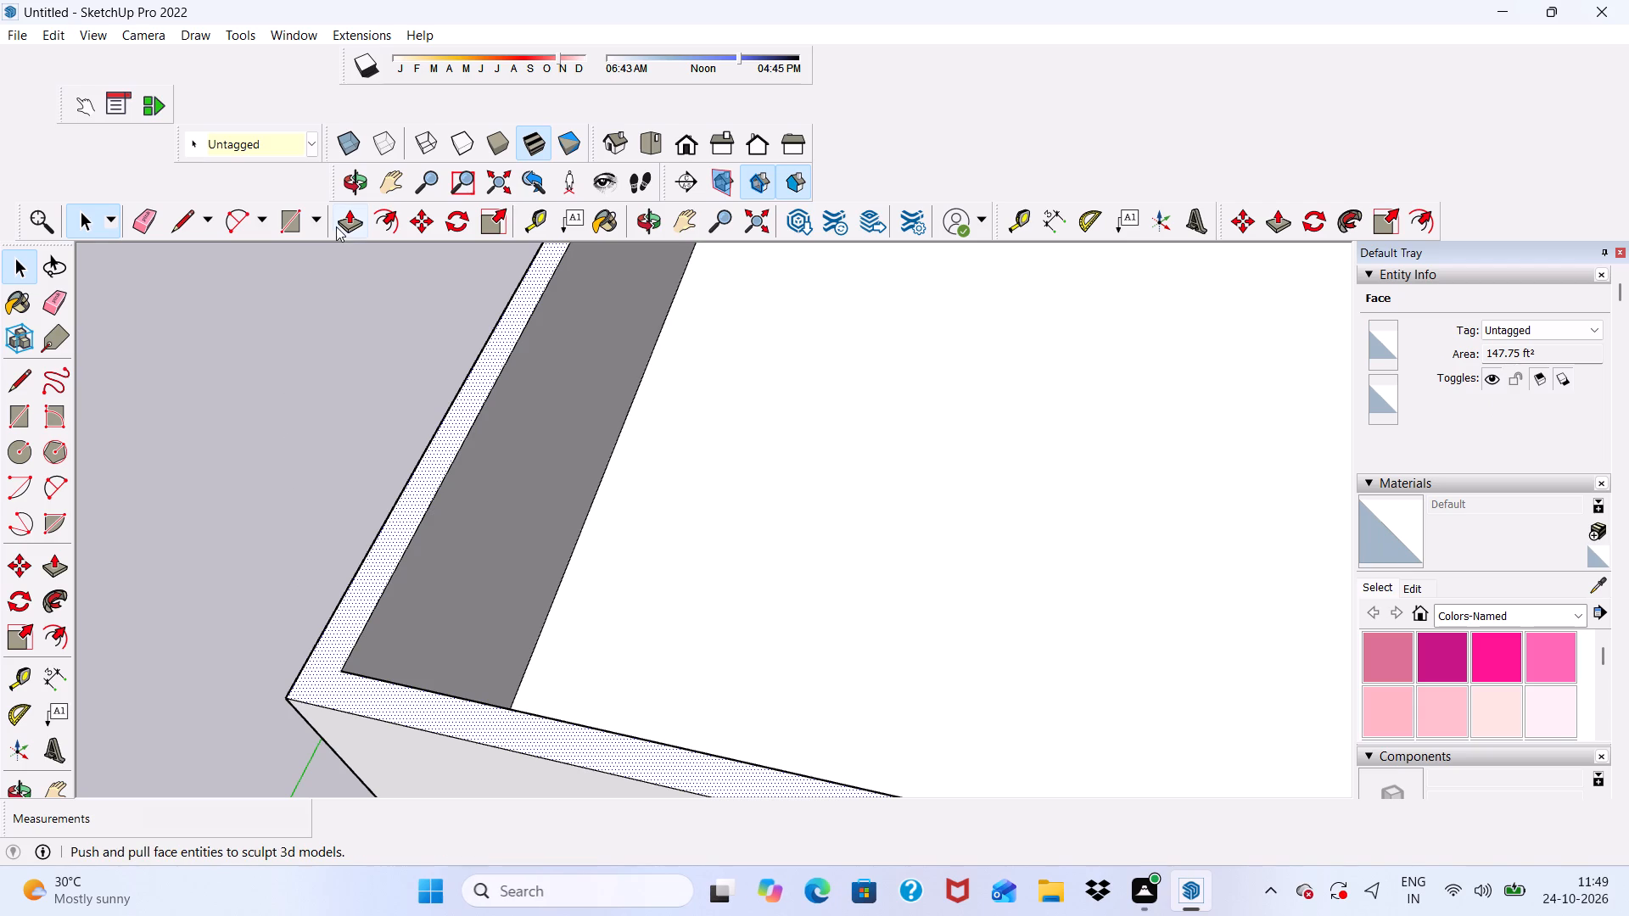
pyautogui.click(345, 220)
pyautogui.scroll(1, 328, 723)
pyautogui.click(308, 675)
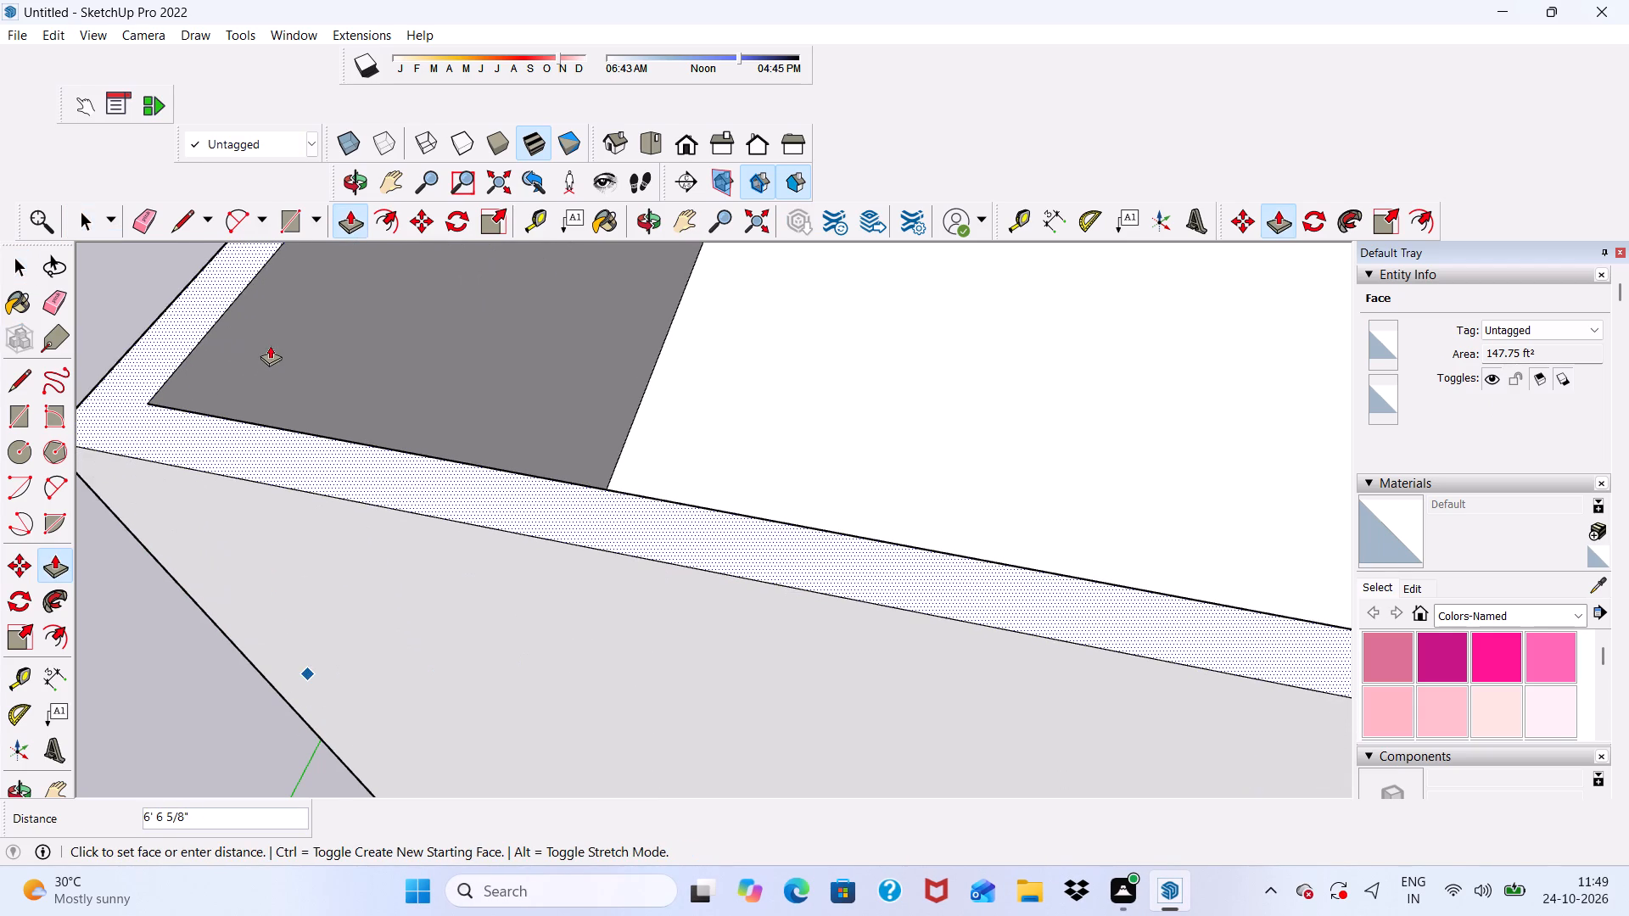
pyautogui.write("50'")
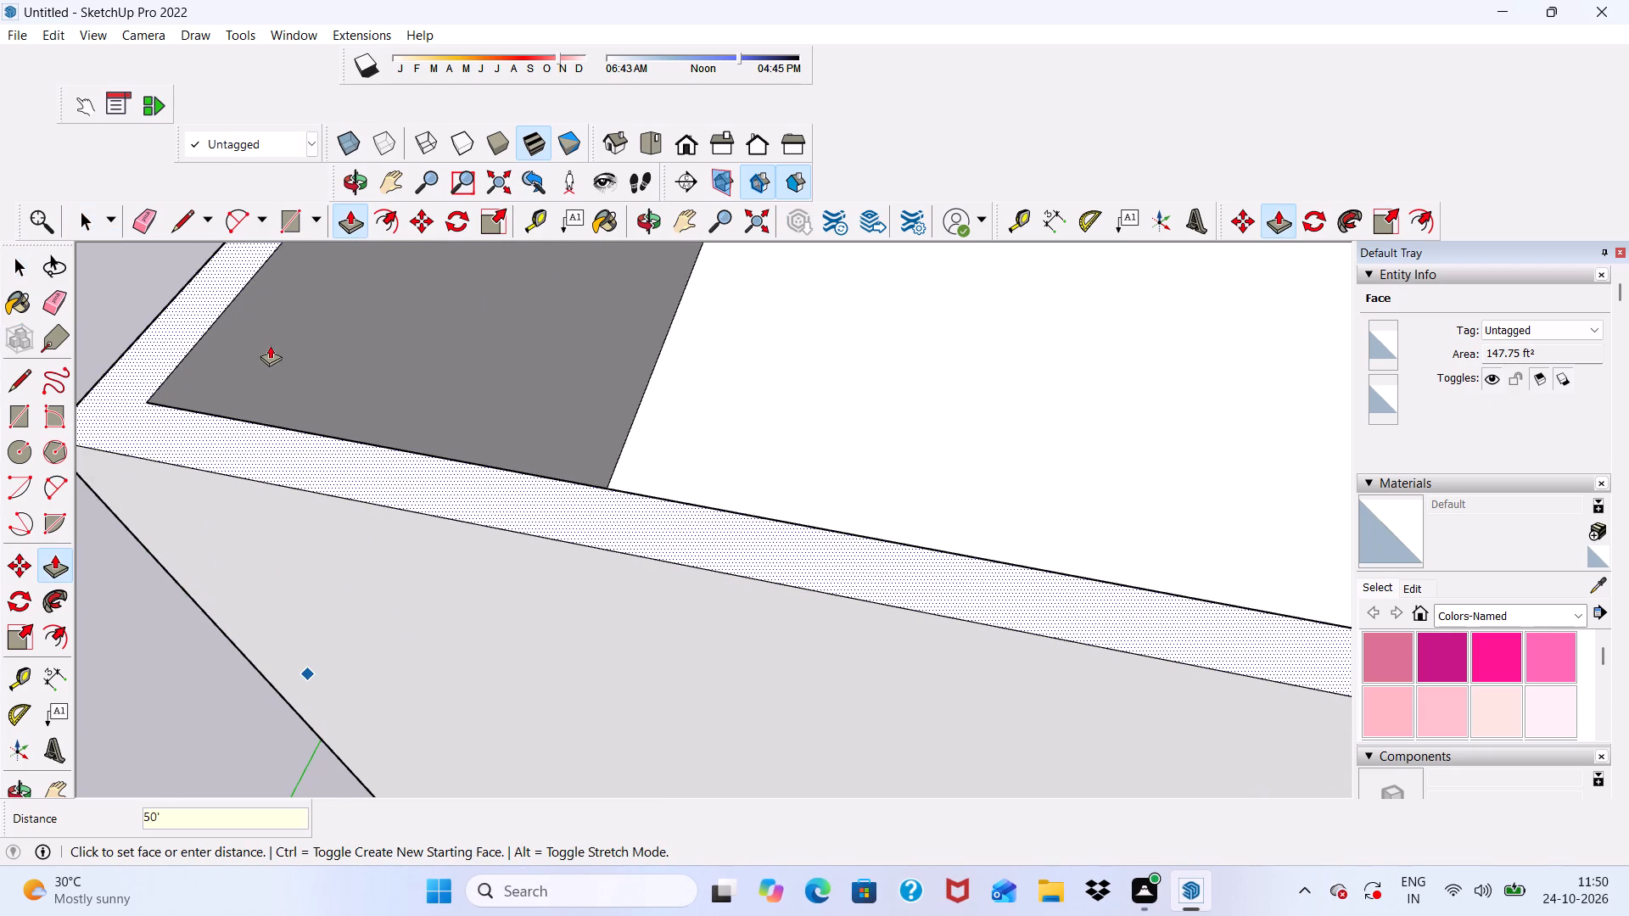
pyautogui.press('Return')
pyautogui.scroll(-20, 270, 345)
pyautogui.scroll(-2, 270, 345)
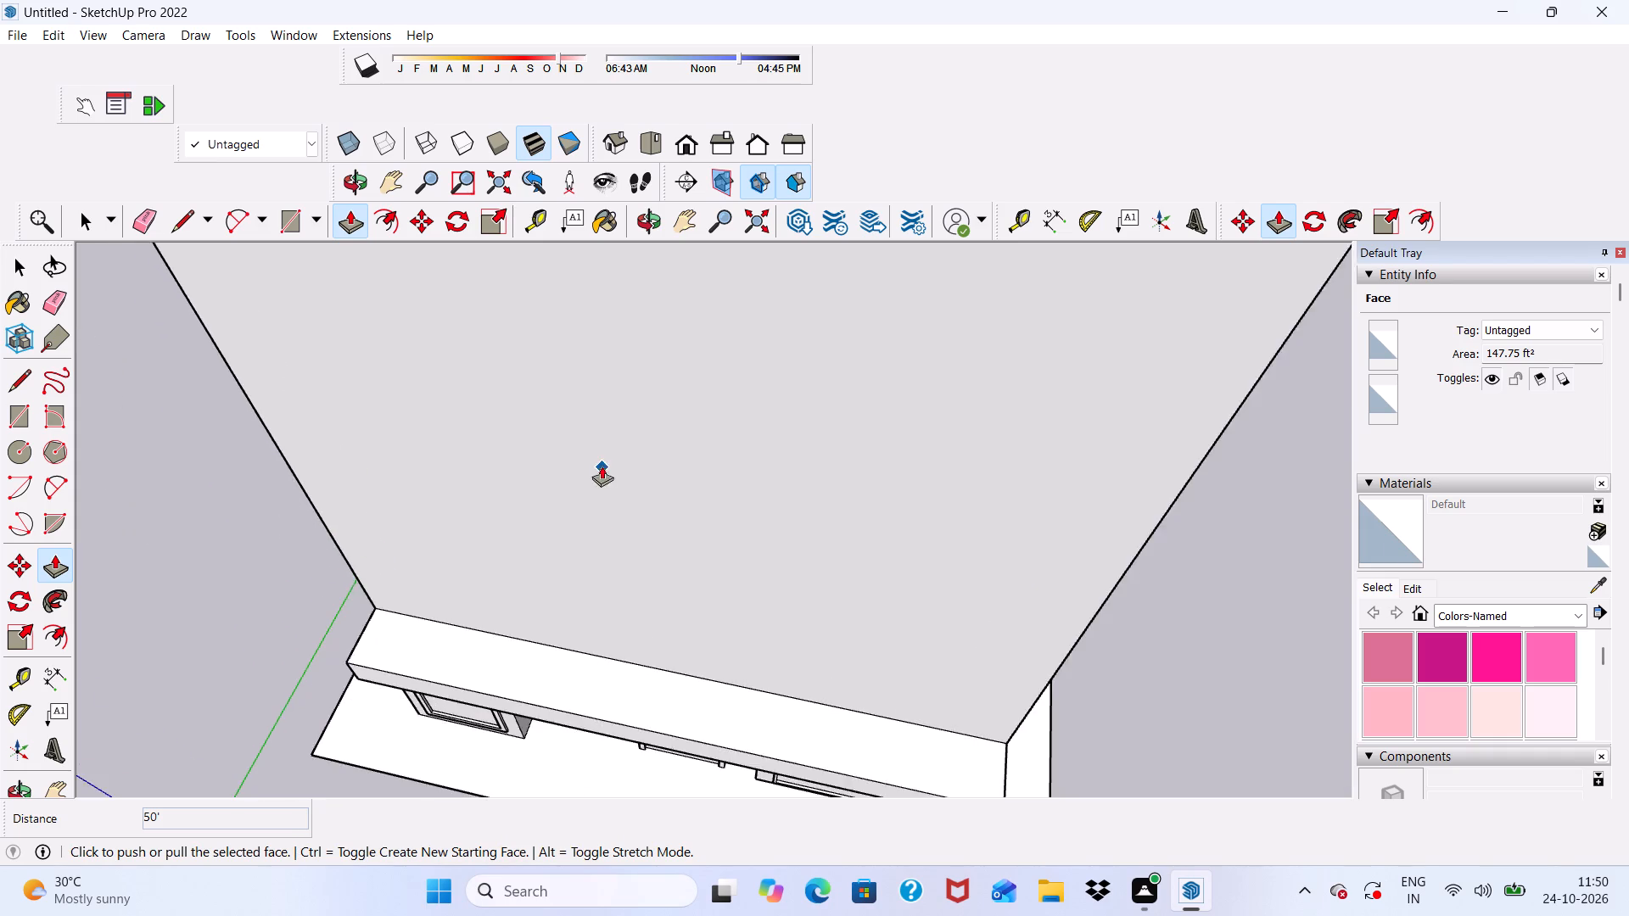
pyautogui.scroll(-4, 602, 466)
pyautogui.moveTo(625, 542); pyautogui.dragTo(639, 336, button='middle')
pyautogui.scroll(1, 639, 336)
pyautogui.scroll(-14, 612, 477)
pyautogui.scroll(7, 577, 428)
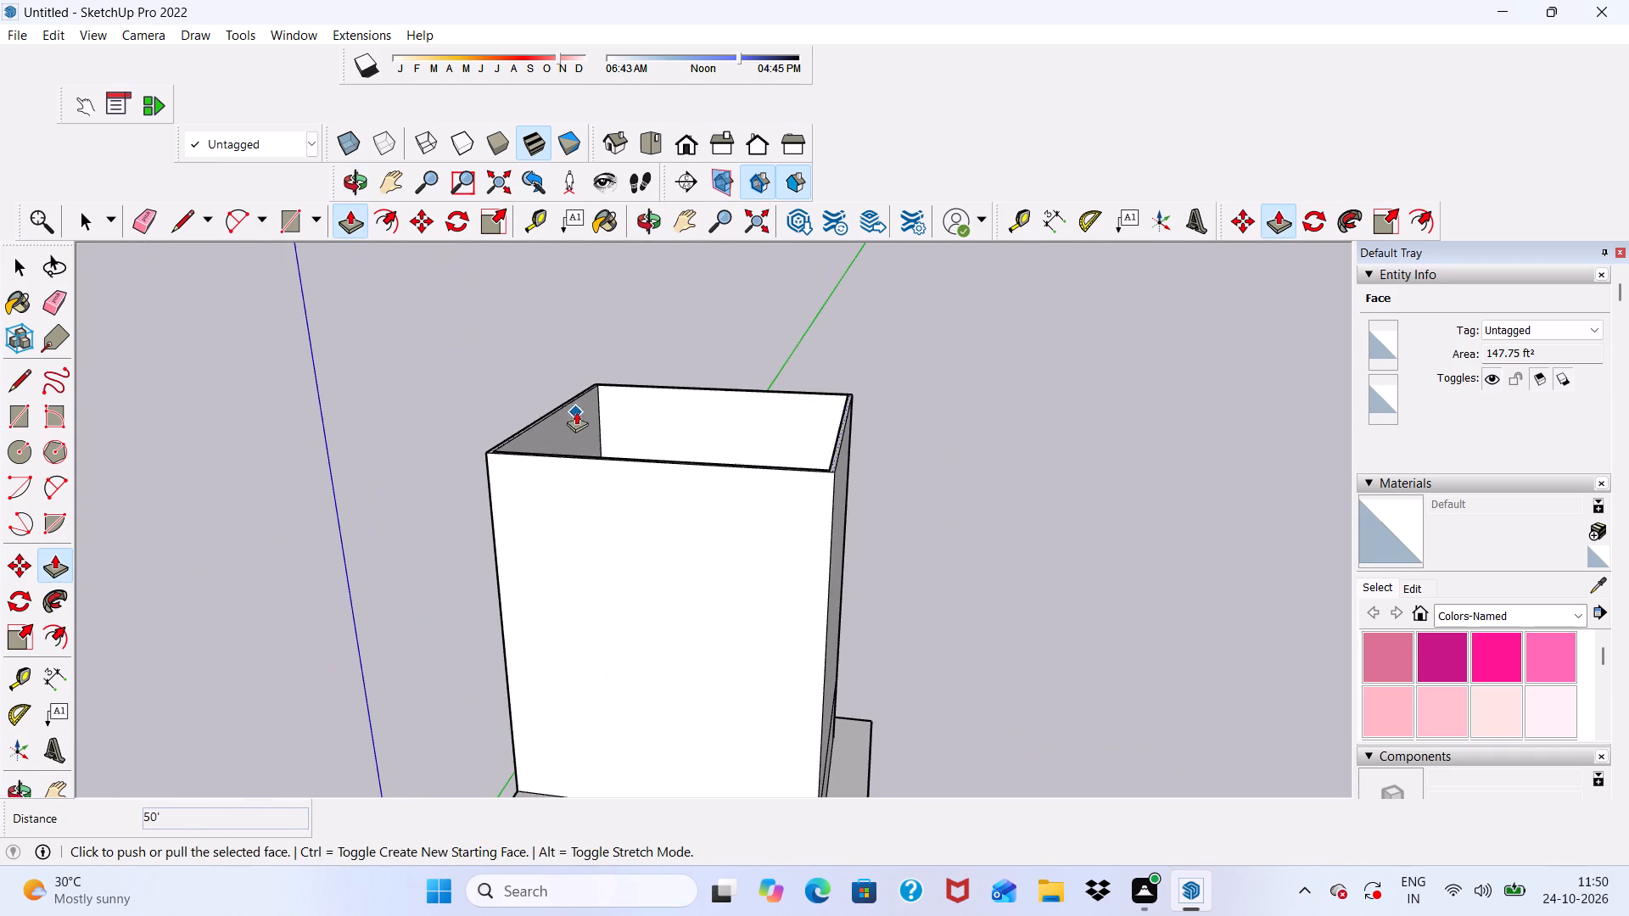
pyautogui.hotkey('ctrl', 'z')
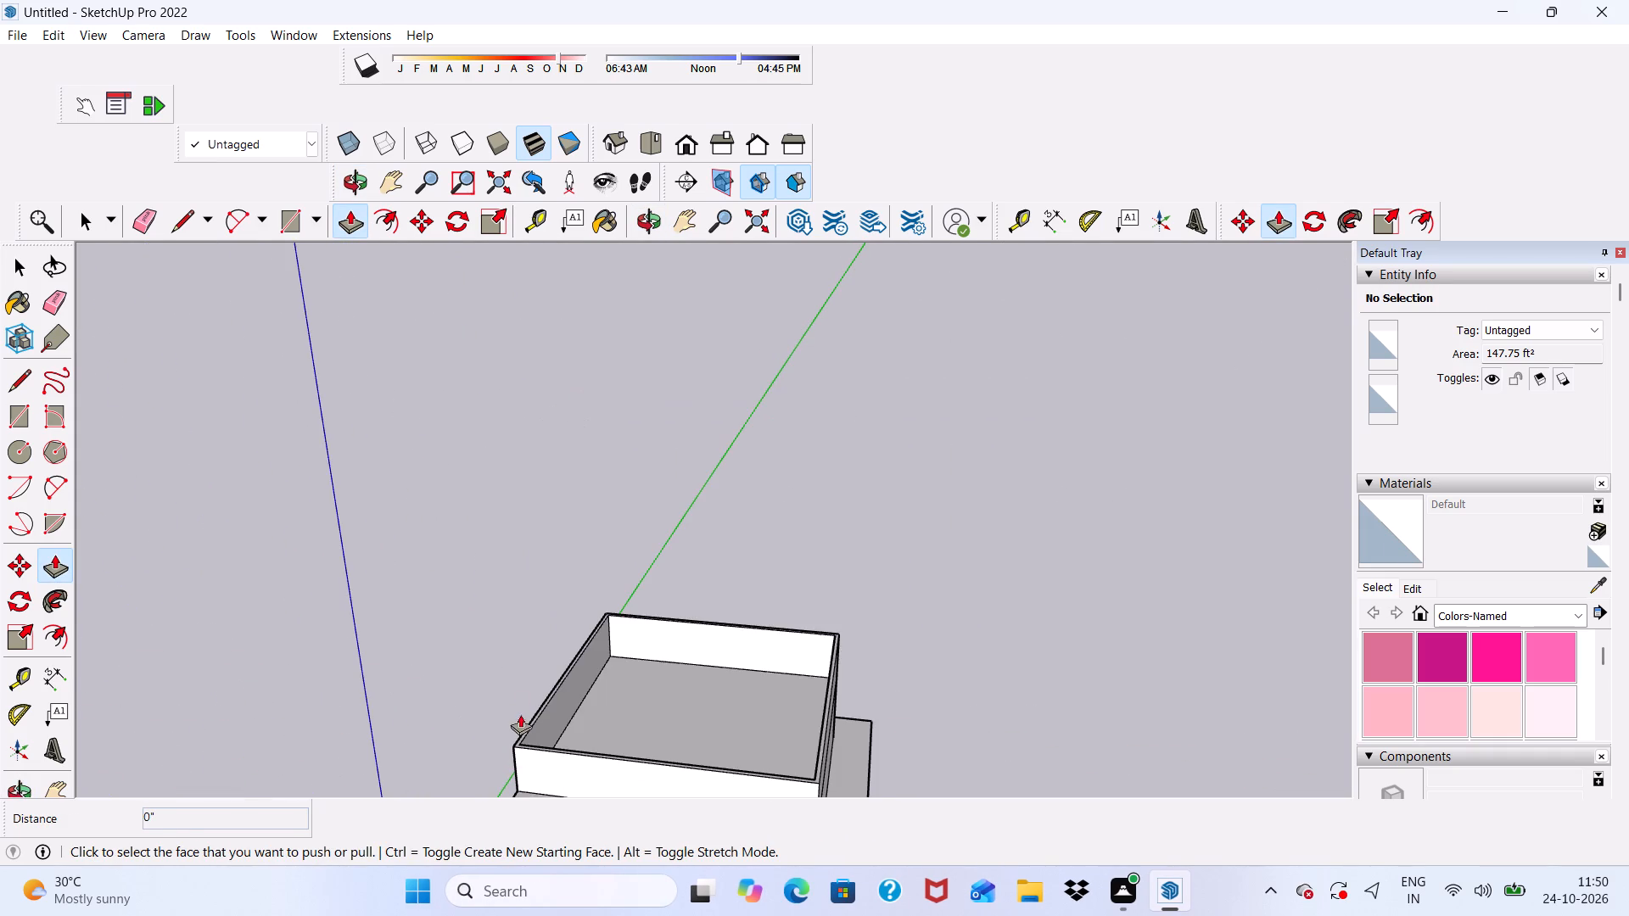
# Extrude the top rim face of the upper walls upward by 30'.
pyautogui.scroll(16, 529, 734)
pyautogui.click(493, 753)
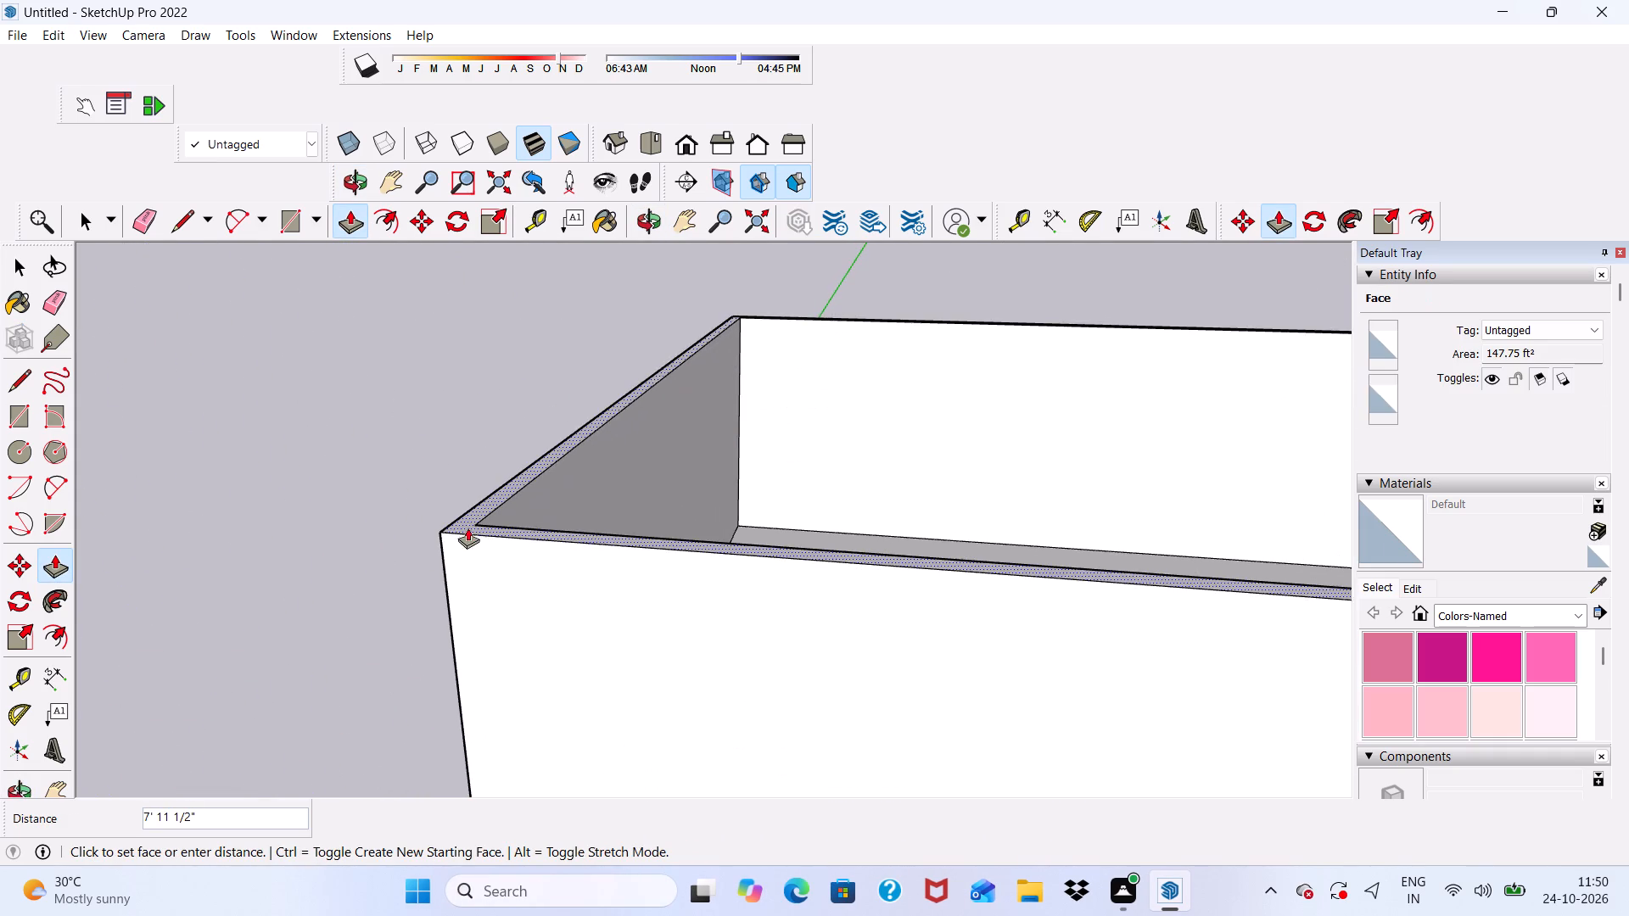
pyautogui.write("30'")
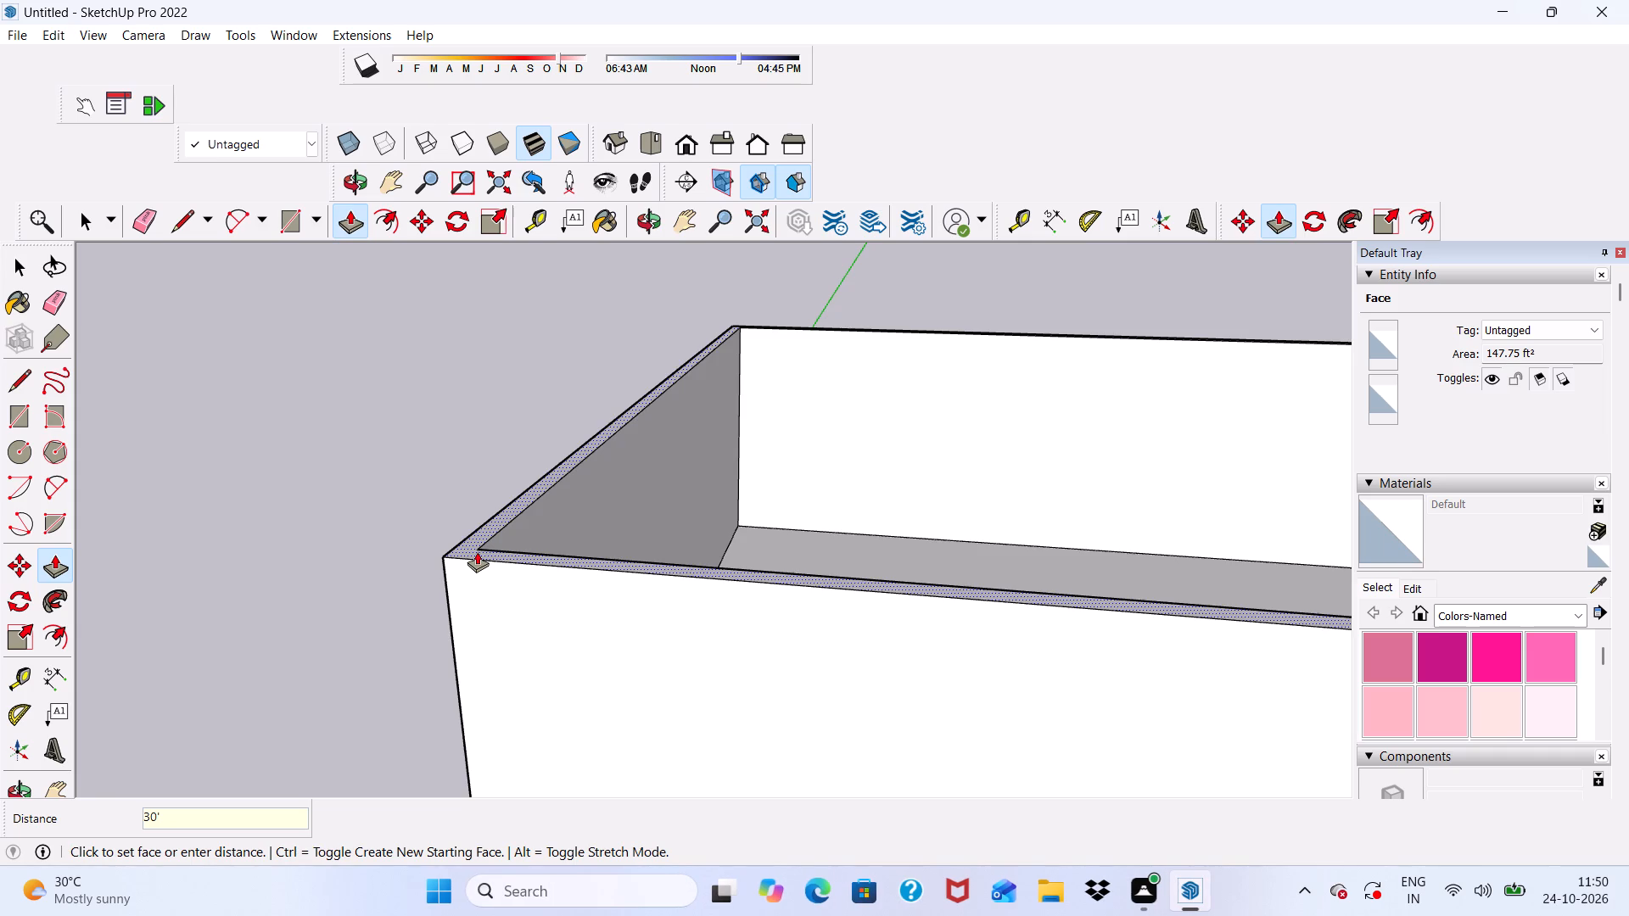
pyautogui.press('Return')
pyautogui.scroll(-20, 477, 551)
pyautogui.moveTo(543, 686); pyautogui.dragTo(551, 511, button='middle')
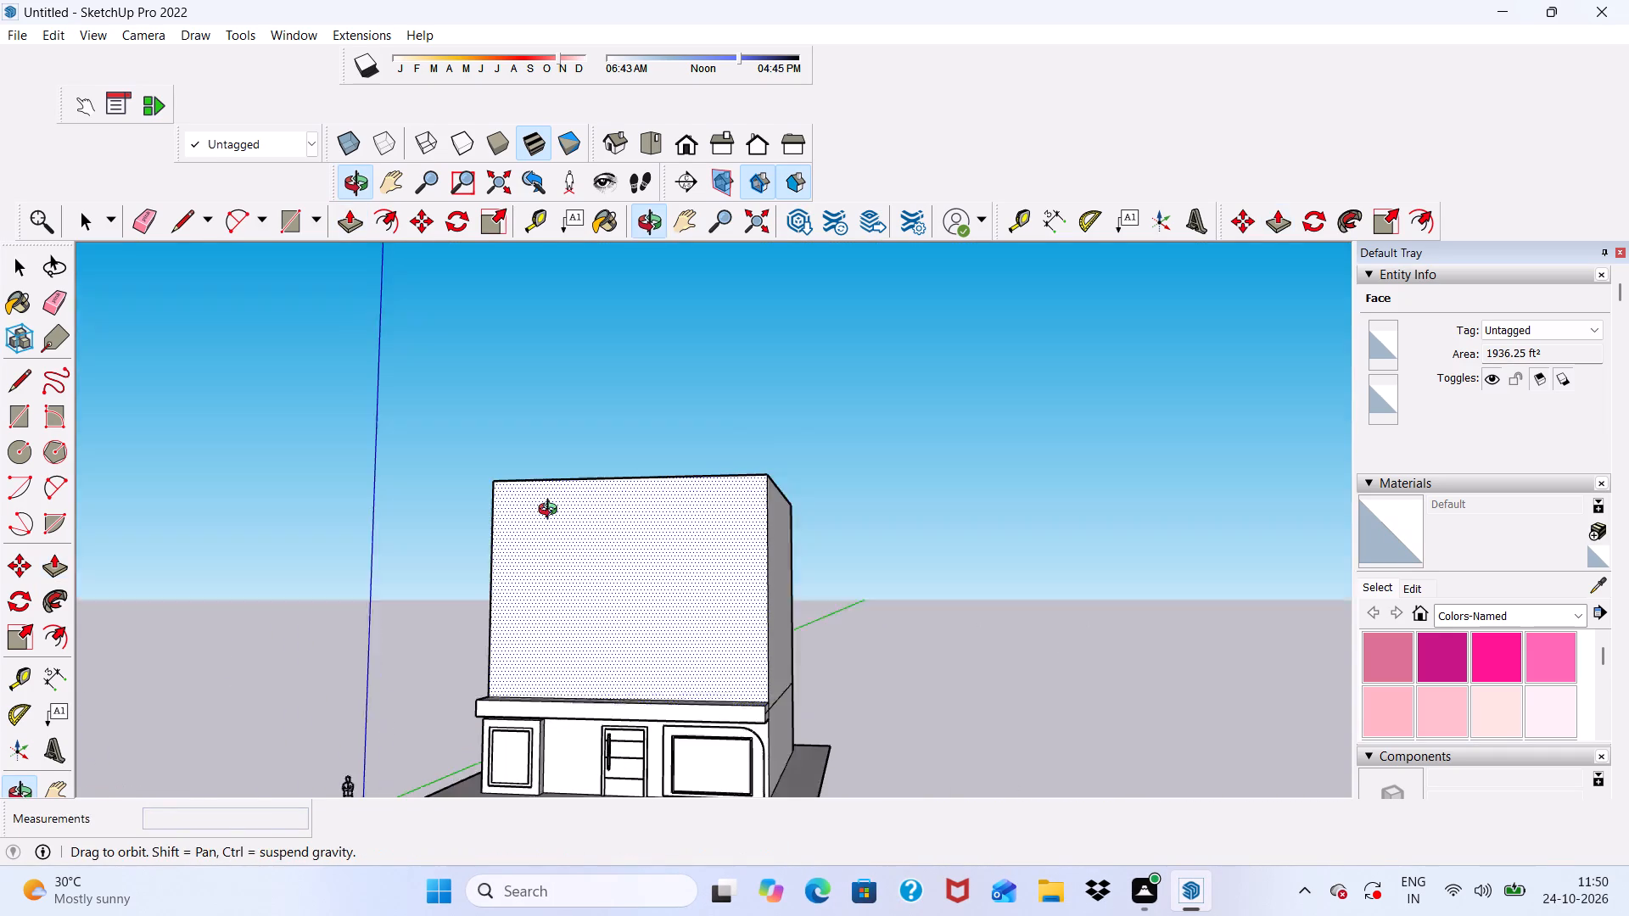
pyautogui.moveTo(551, 511); pyautogui.dragTo(551, 511, button='middle')
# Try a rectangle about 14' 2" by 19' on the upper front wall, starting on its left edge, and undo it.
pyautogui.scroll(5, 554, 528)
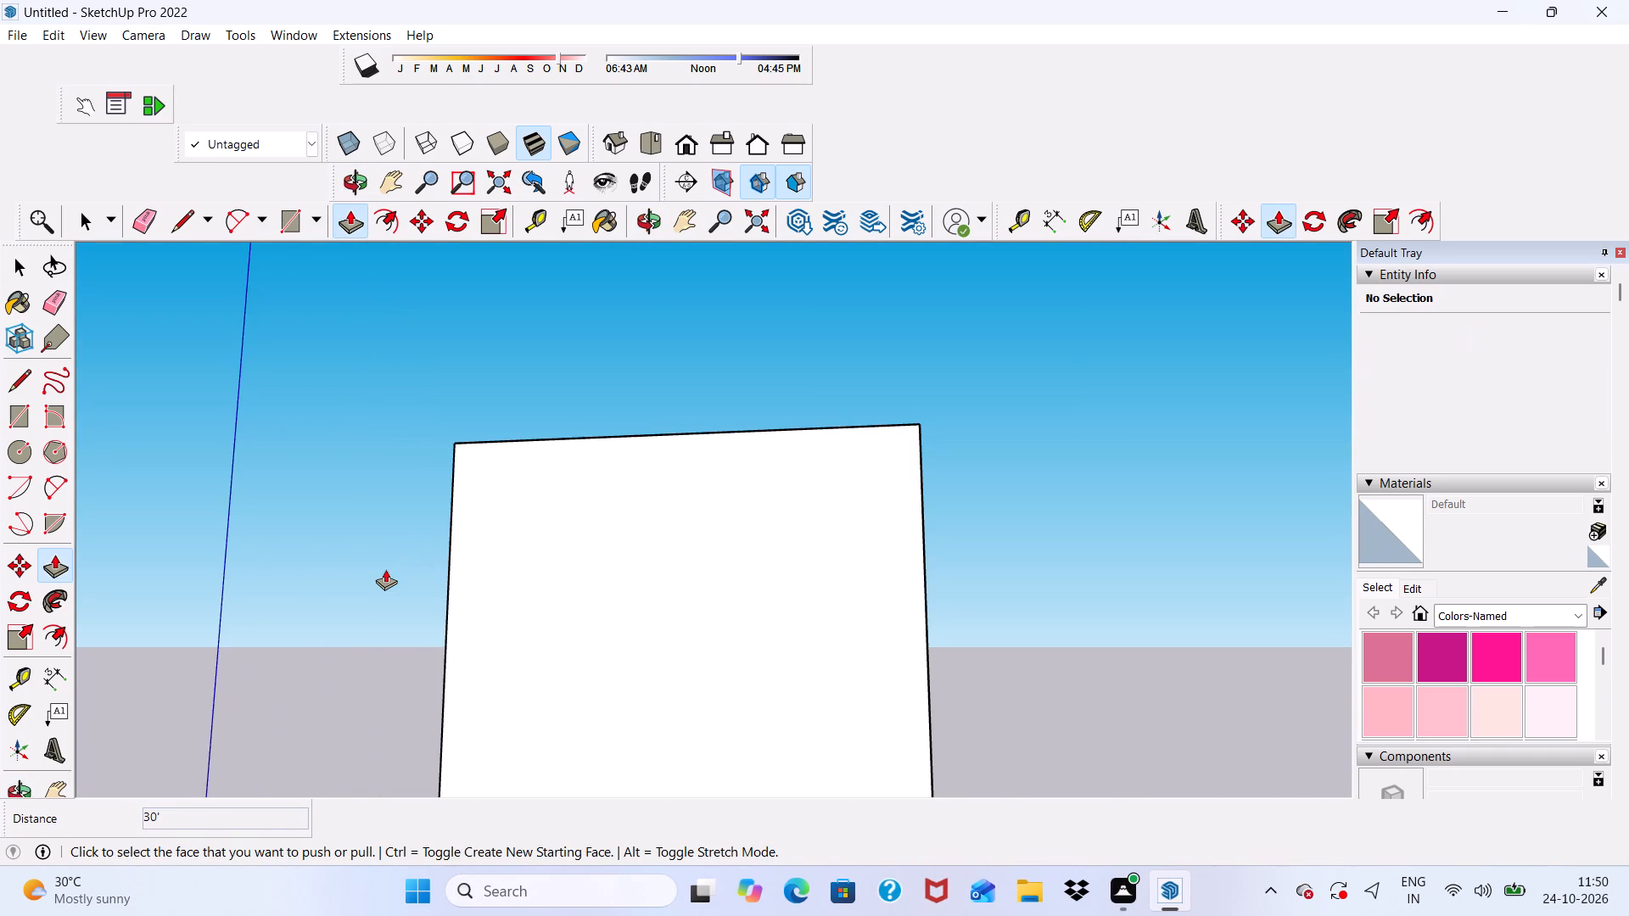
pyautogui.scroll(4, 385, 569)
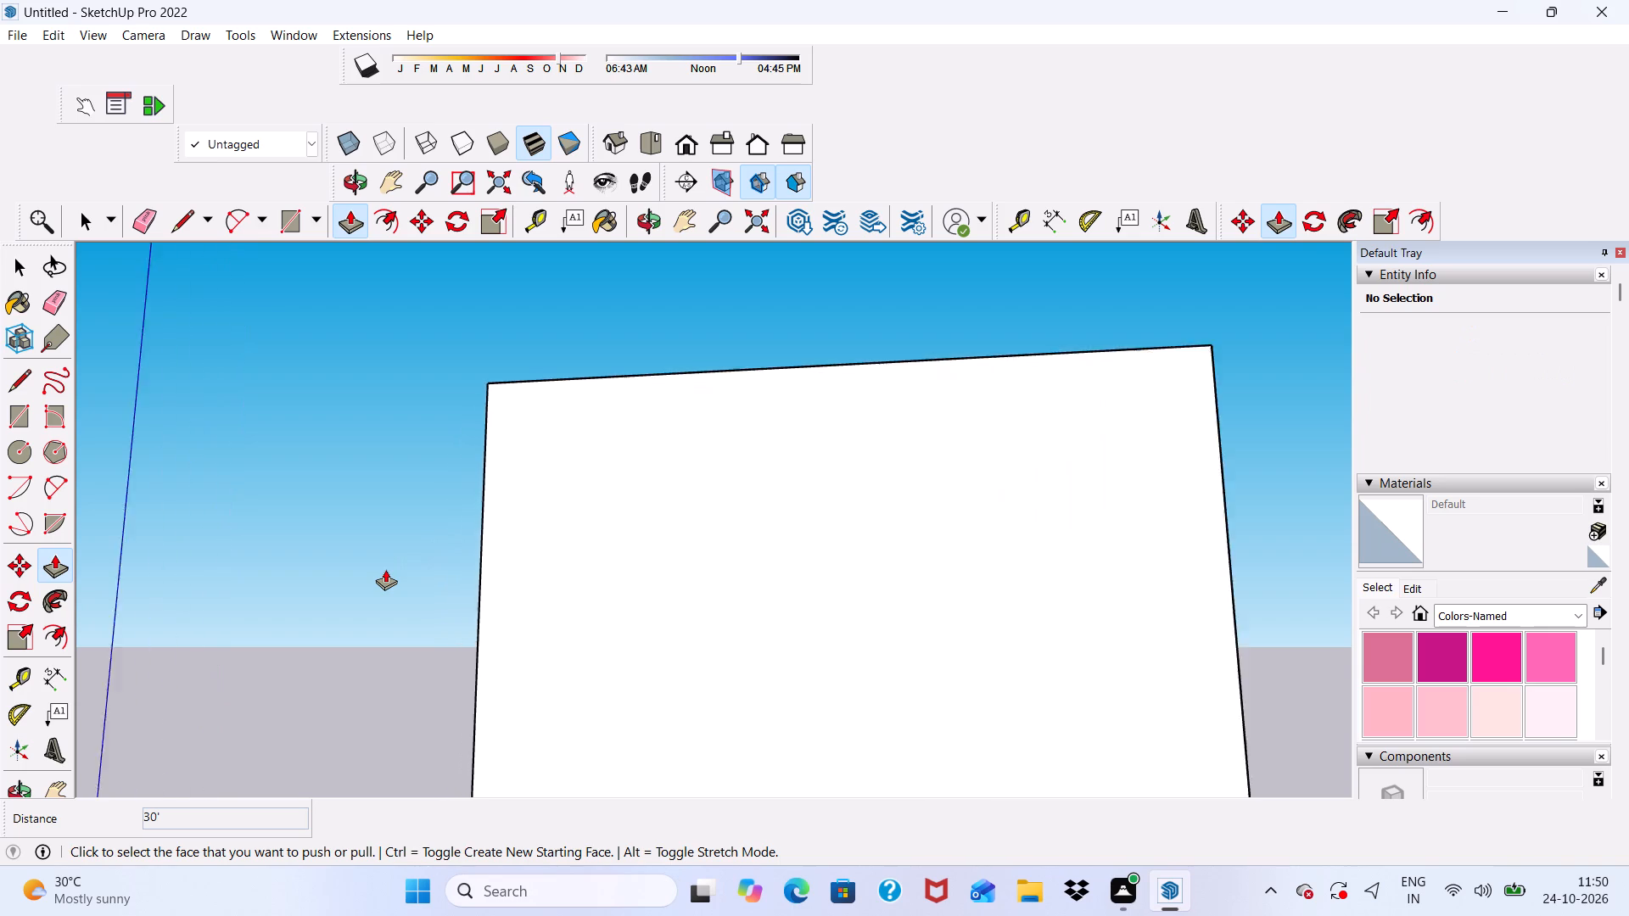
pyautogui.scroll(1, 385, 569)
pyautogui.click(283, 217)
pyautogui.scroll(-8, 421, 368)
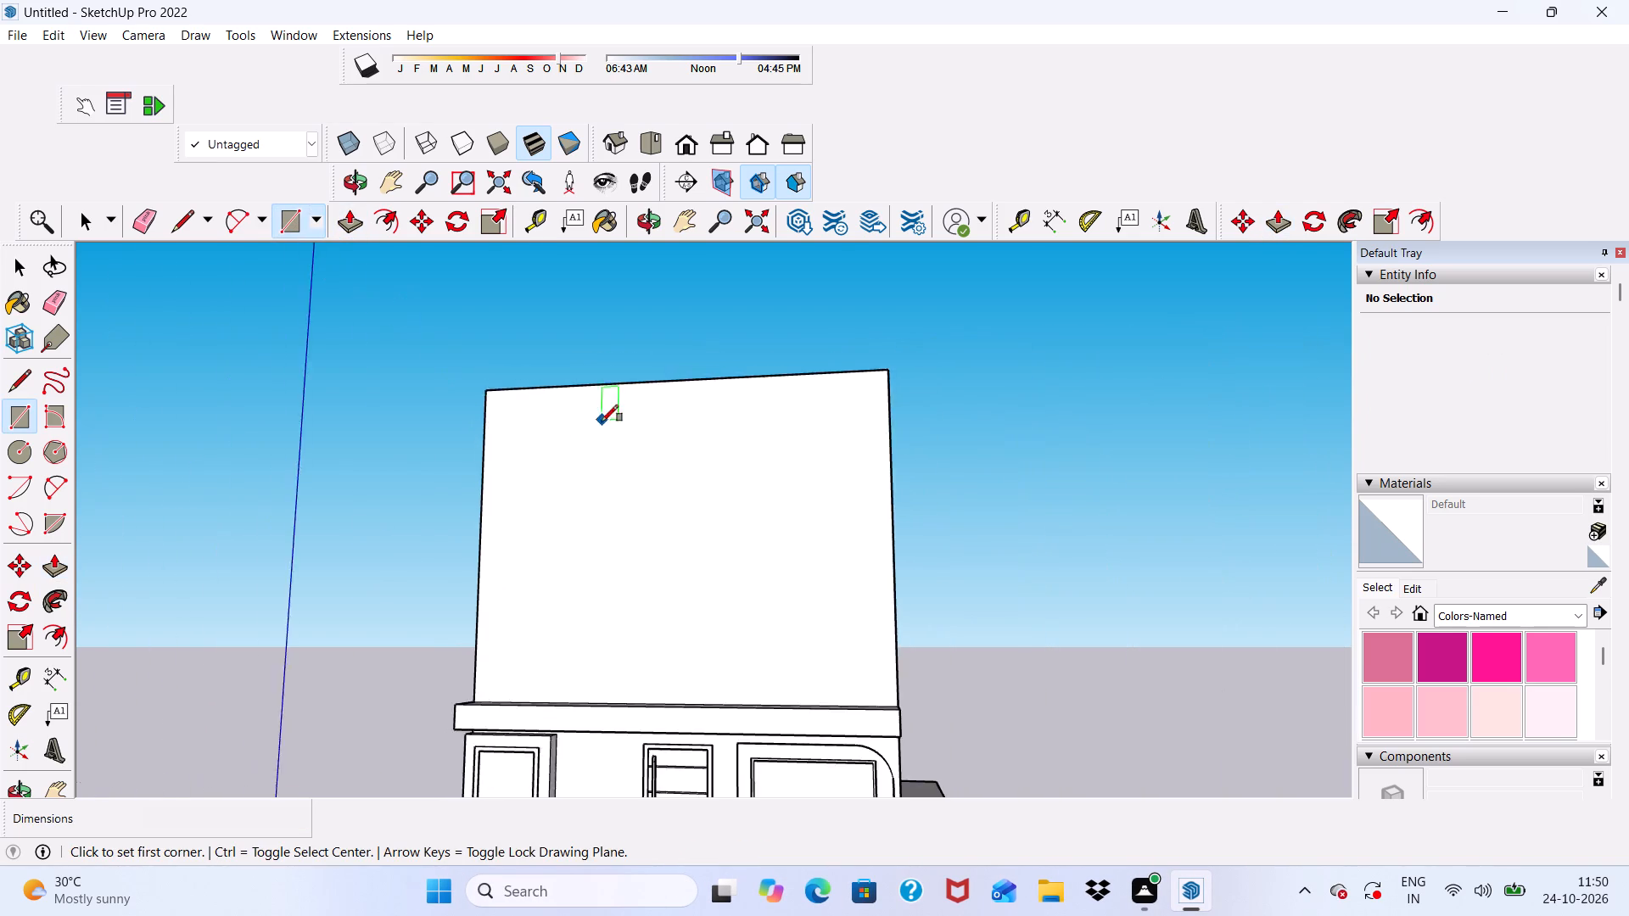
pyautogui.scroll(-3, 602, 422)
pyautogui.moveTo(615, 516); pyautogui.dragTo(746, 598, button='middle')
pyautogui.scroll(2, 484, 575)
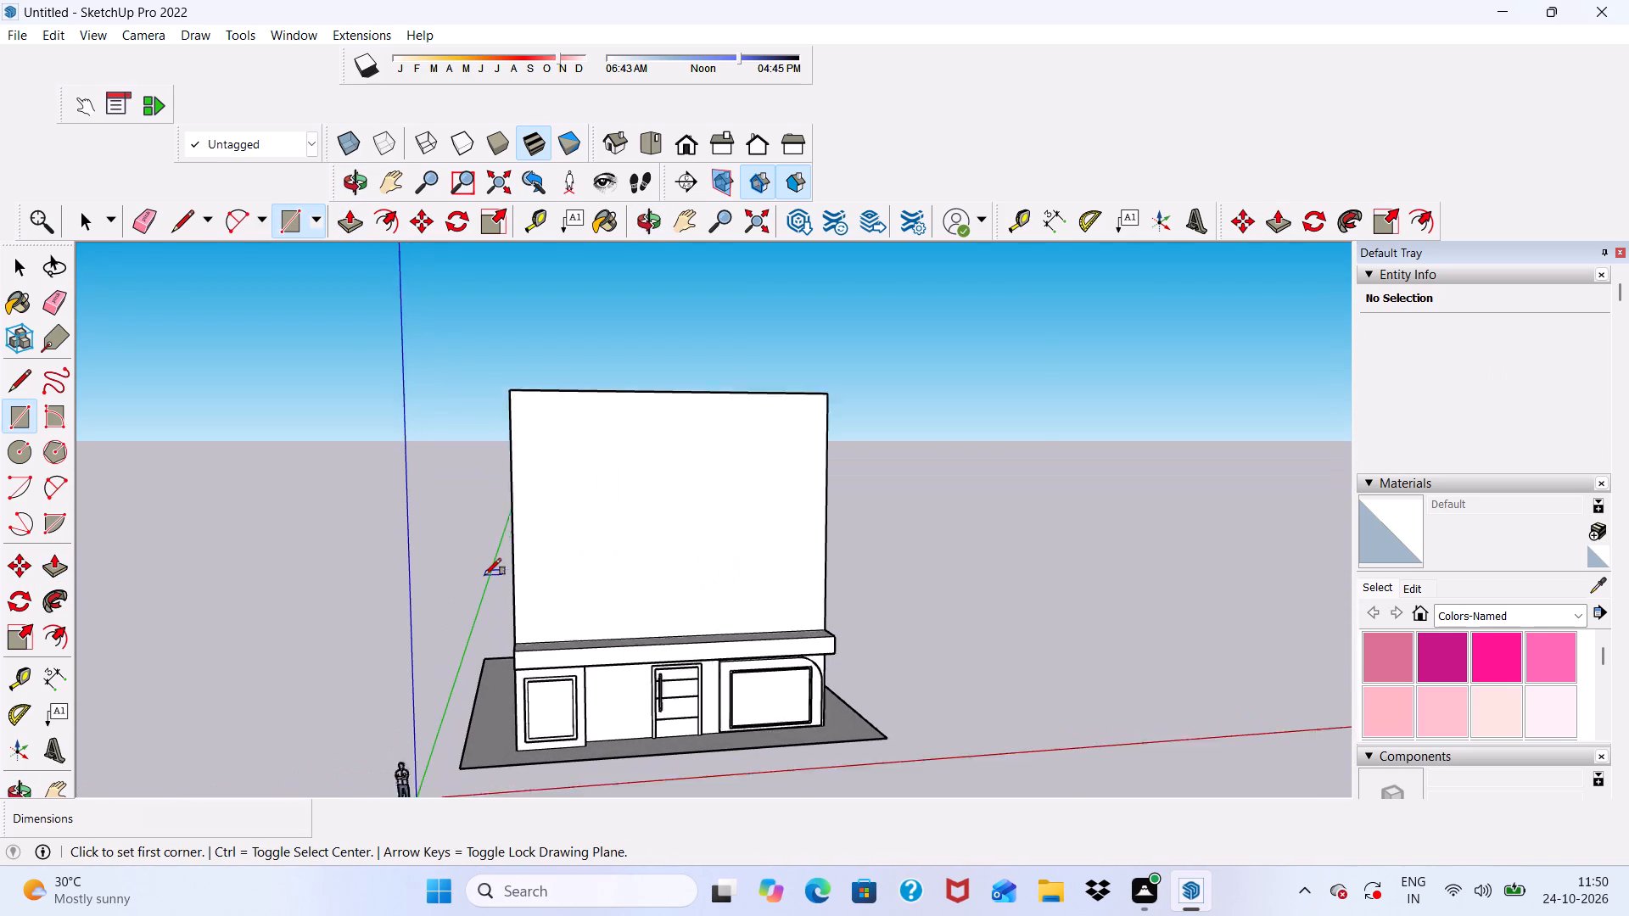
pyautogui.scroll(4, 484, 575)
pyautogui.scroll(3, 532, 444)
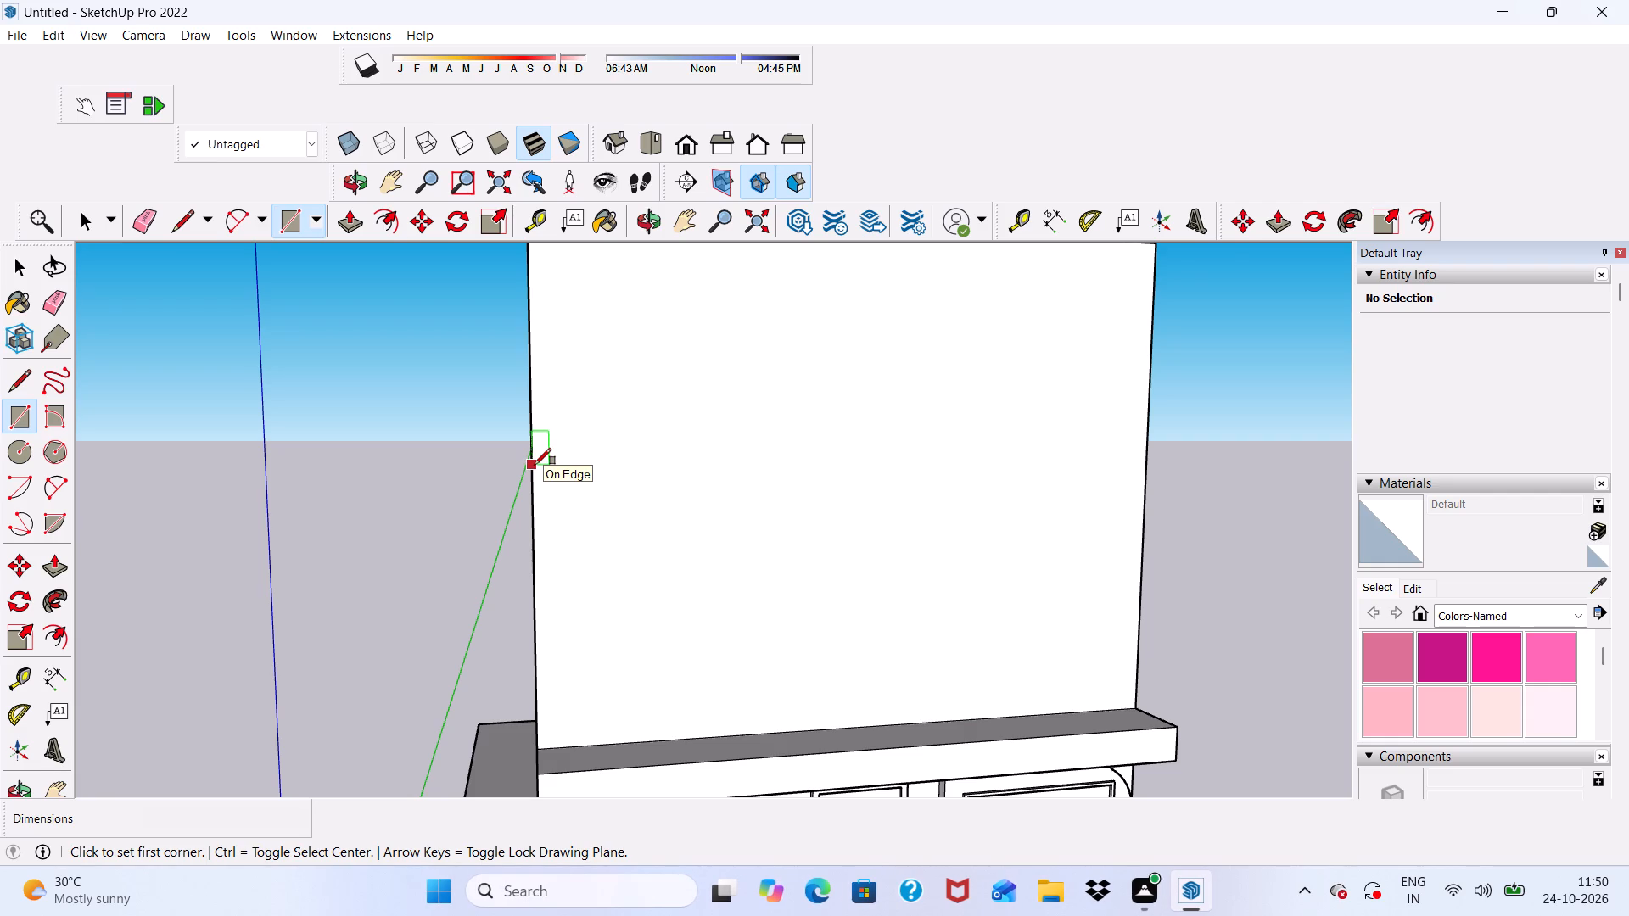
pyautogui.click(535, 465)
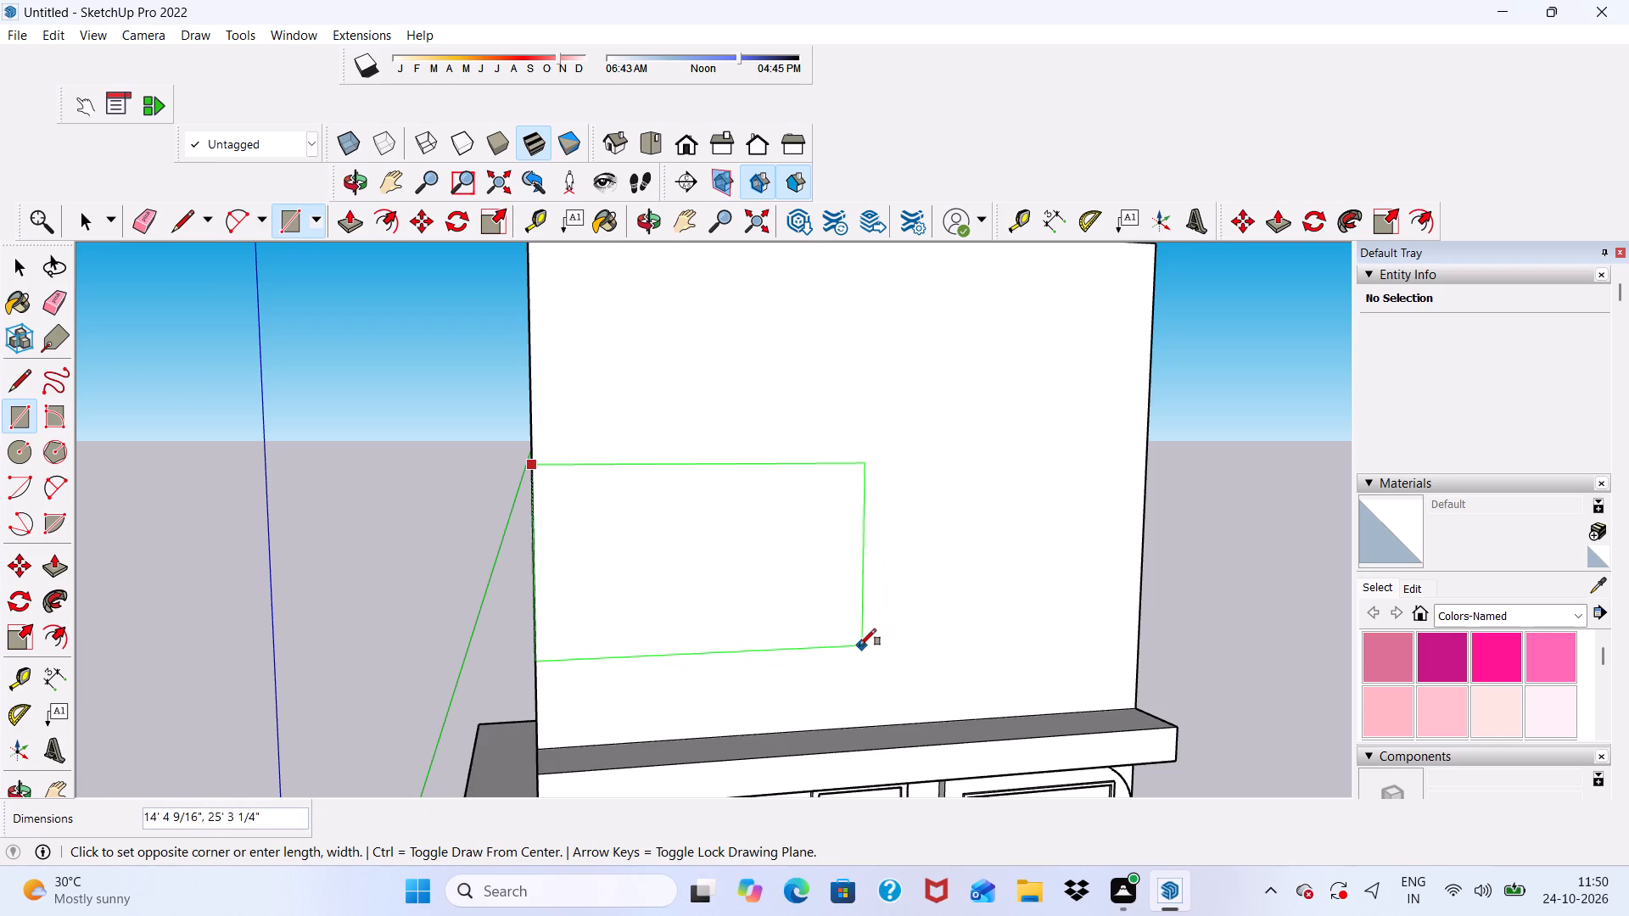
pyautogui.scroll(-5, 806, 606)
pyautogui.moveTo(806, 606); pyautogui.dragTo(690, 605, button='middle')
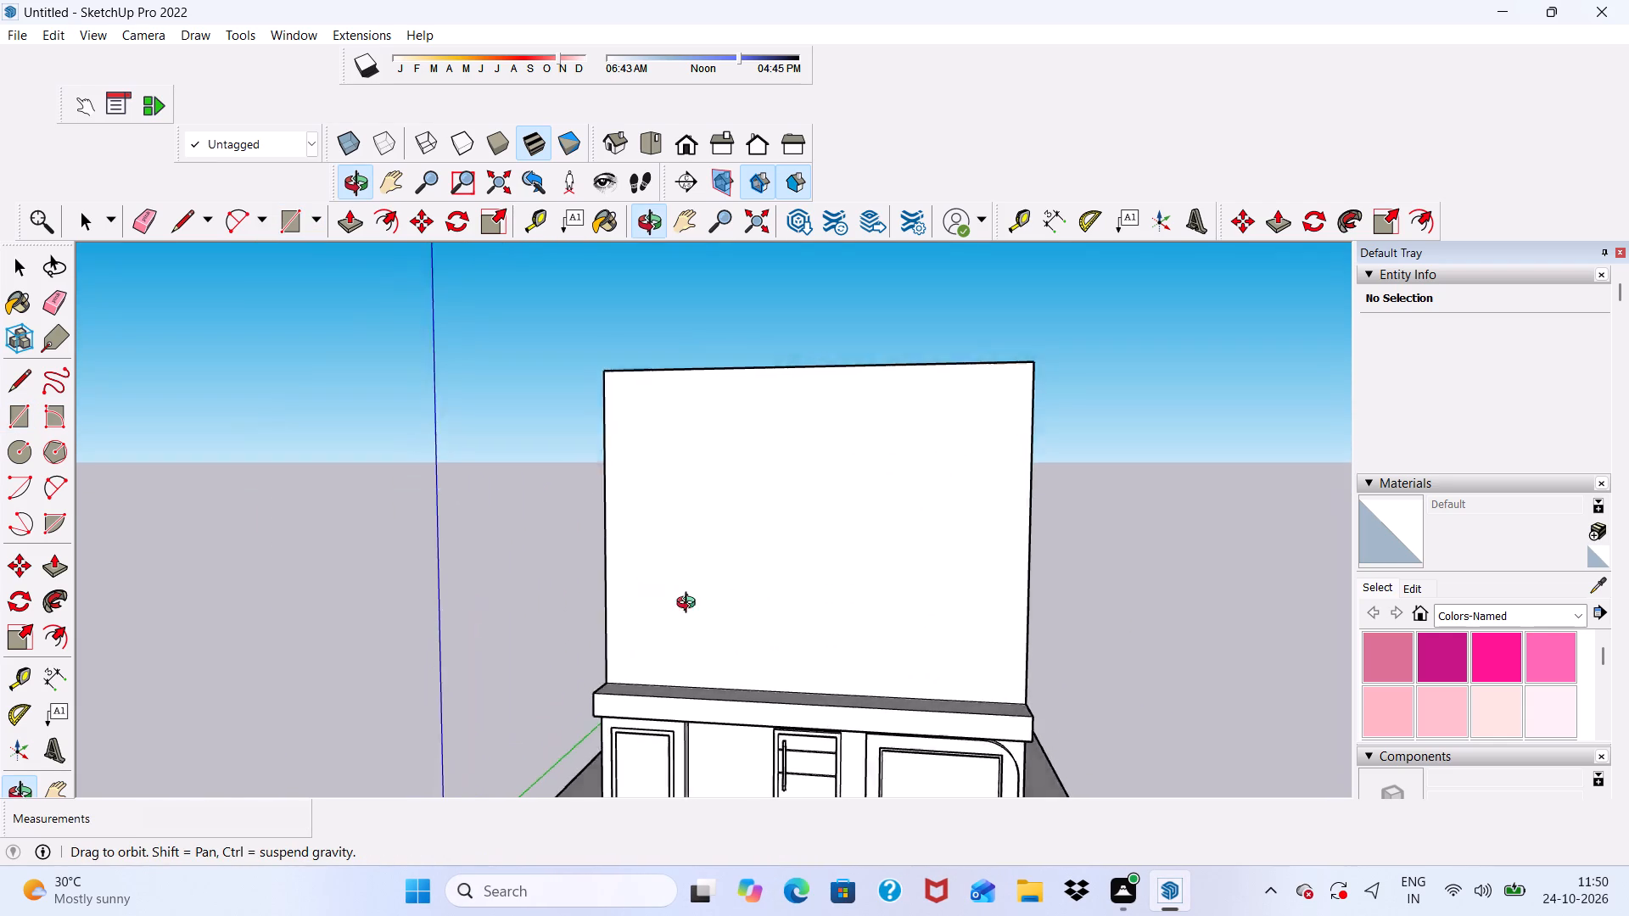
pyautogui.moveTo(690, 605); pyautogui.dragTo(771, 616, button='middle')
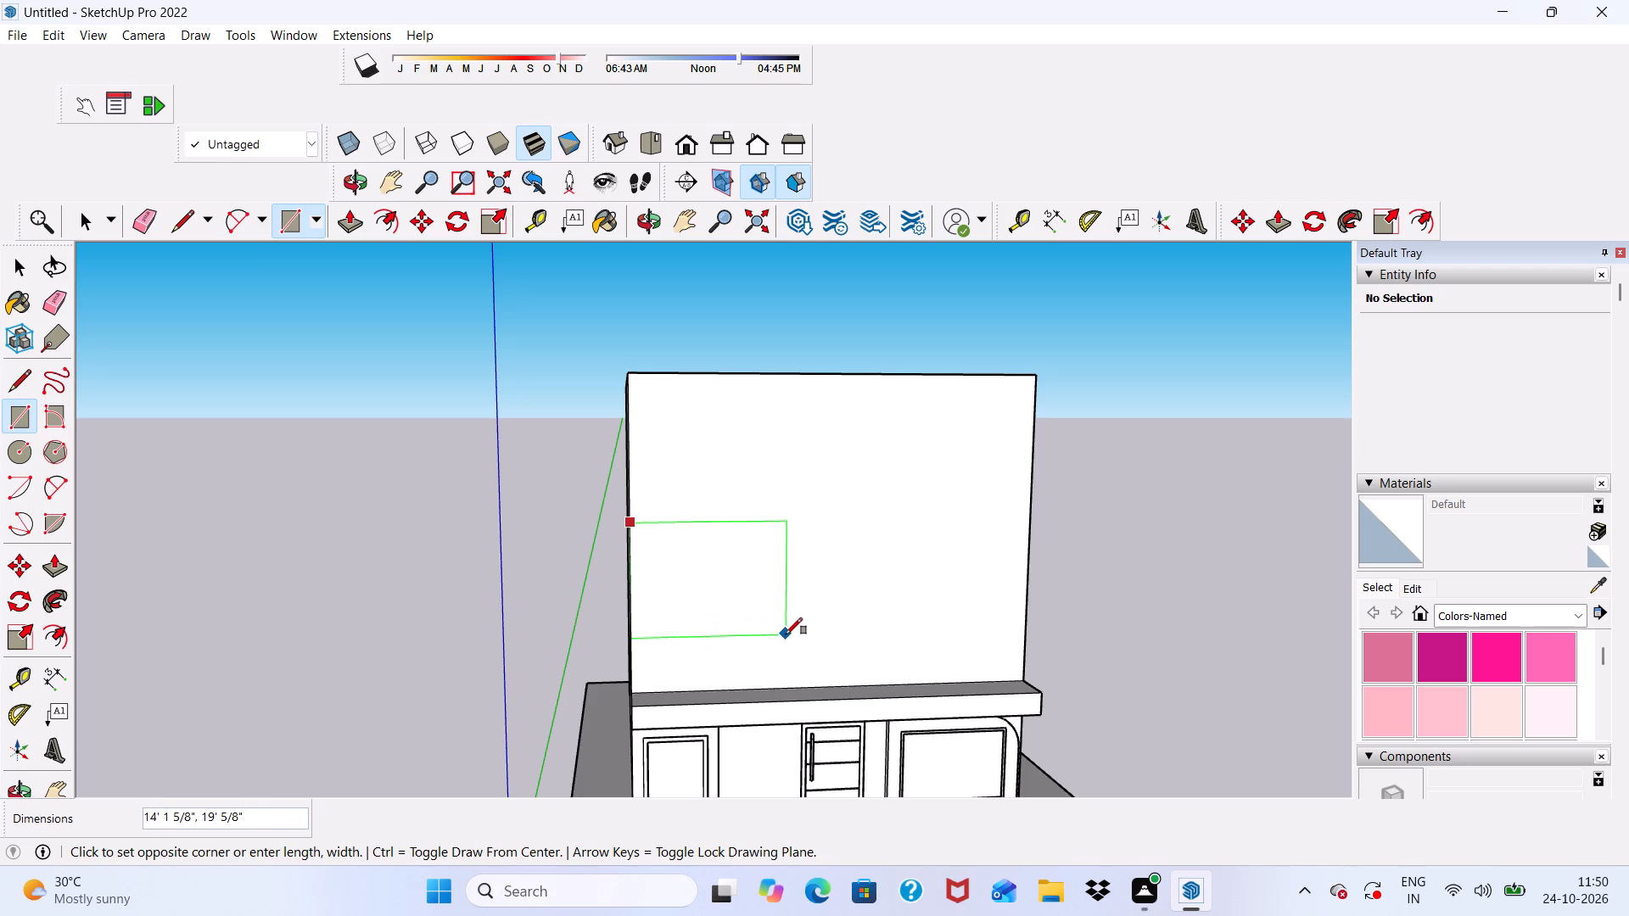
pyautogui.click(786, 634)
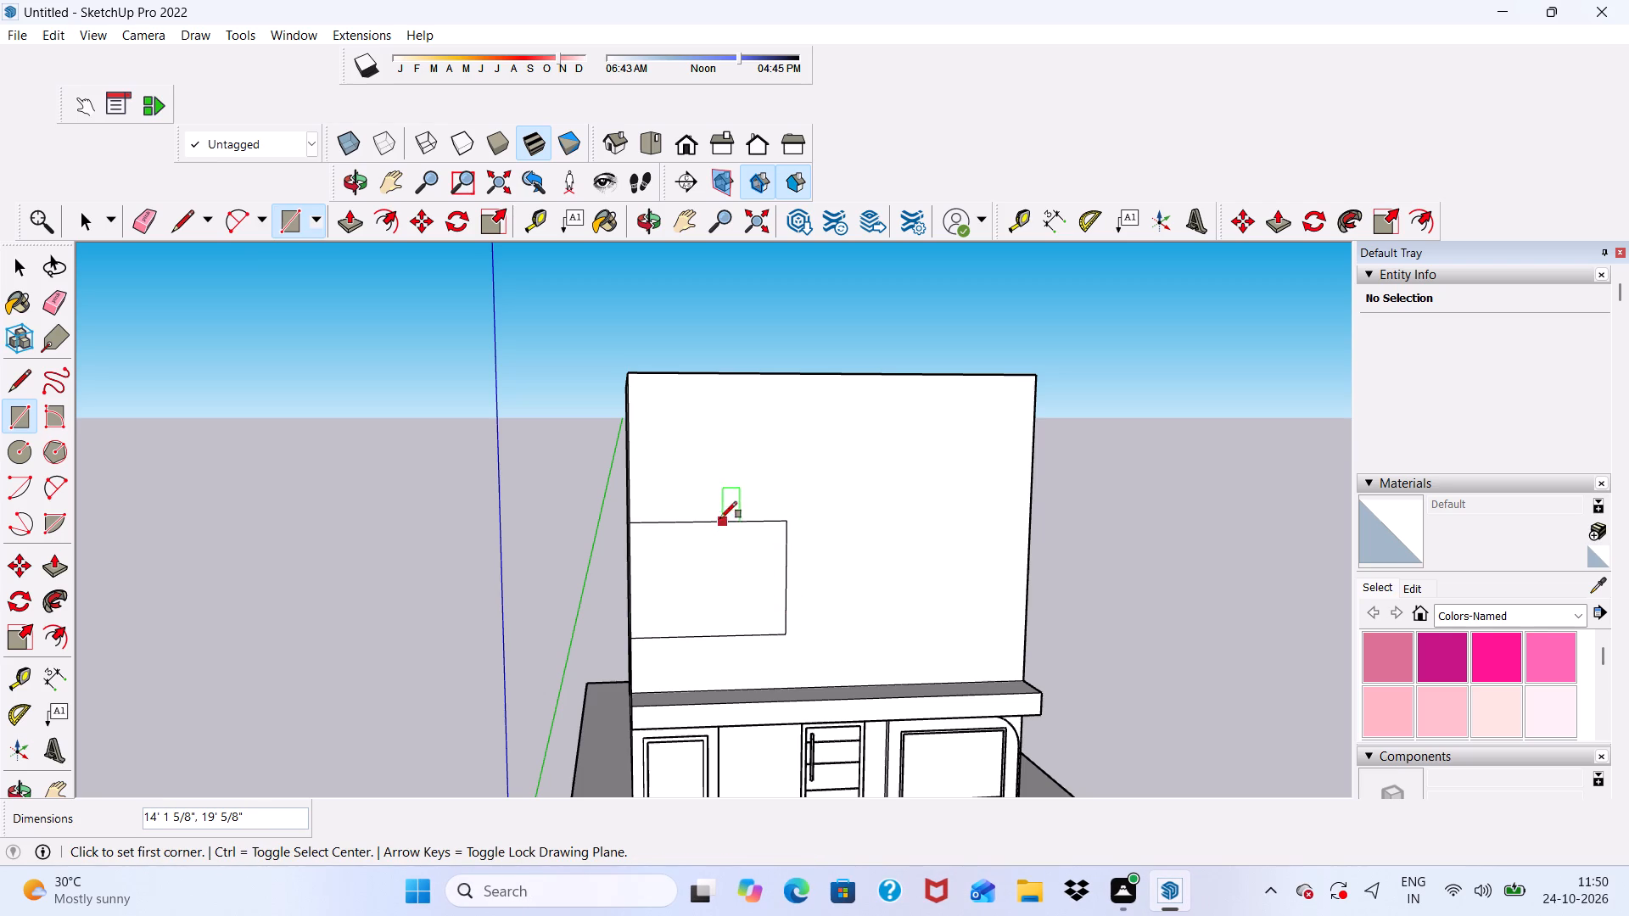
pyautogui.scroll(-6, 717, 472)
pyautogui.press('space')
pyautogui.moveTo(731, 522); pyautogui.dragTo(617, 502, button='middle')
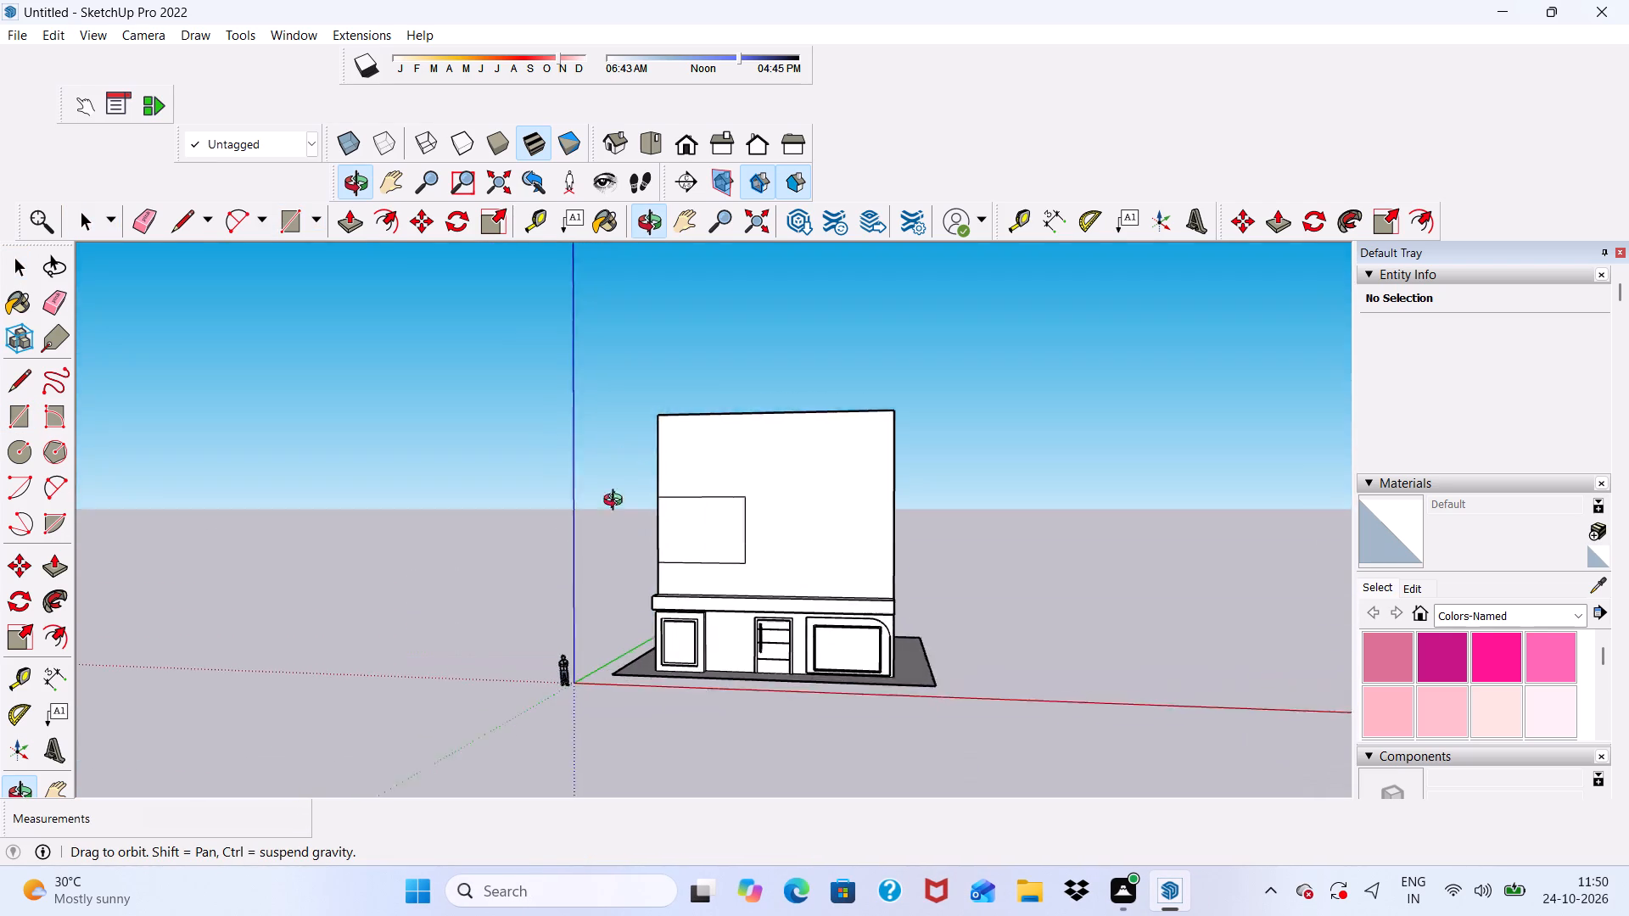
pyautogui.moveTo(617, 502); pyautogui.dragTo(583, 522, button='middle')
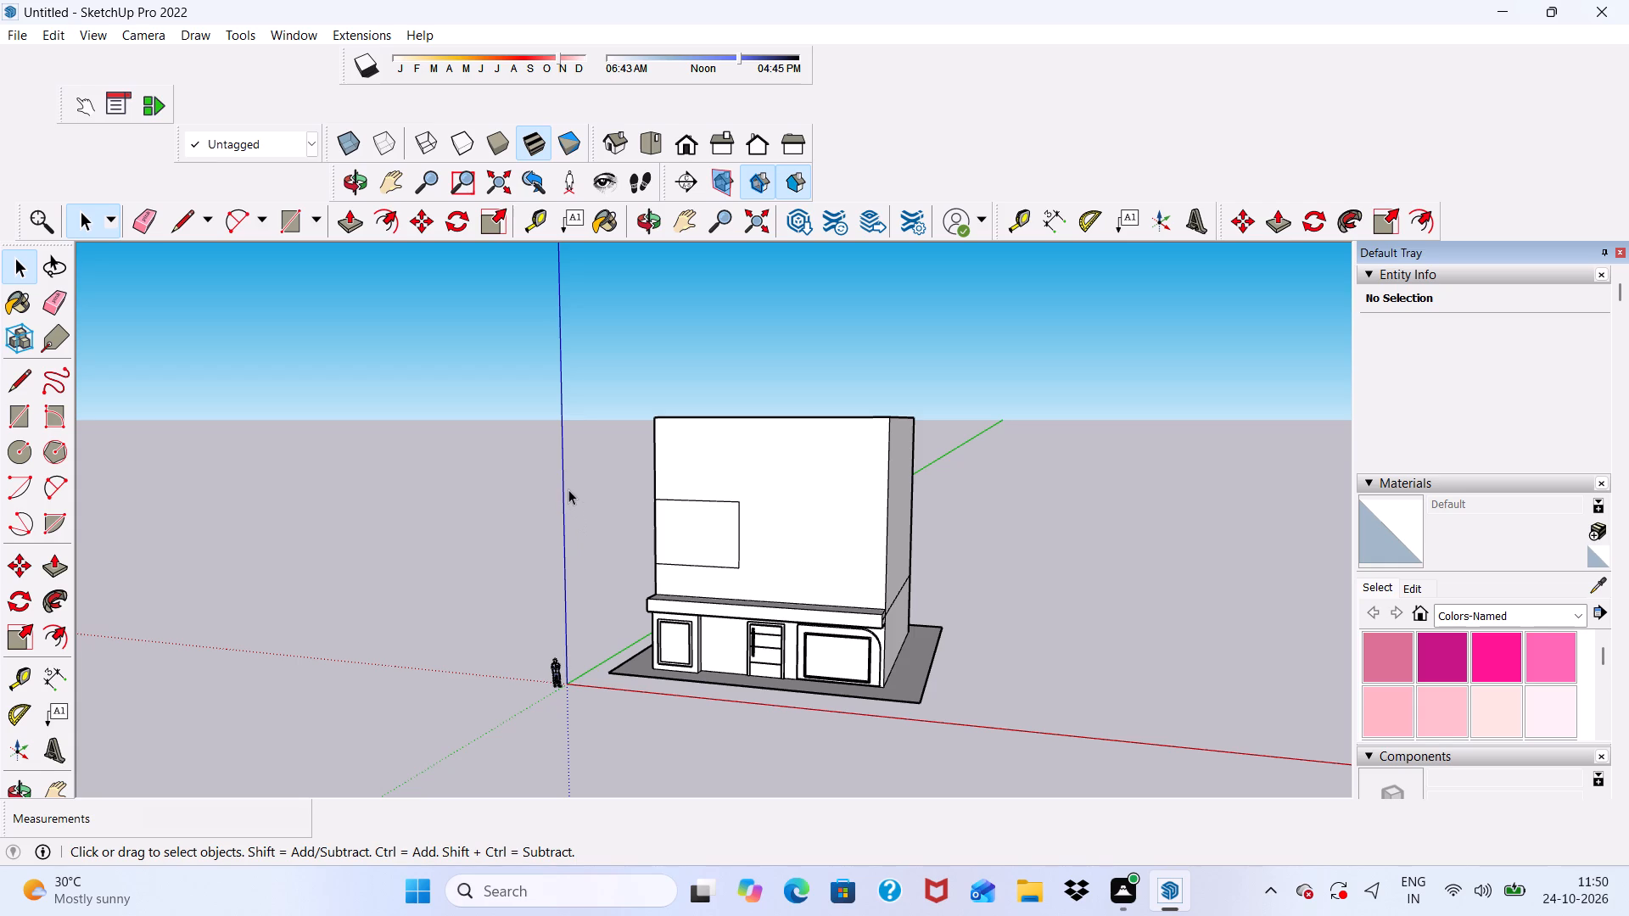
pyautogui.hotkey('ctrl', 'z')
# Draw a rectangle about 8' 7" high by 22' 8" wide on the upper front wall, starting on its left edge above the canopy.
pyautogui.click(288, 221)
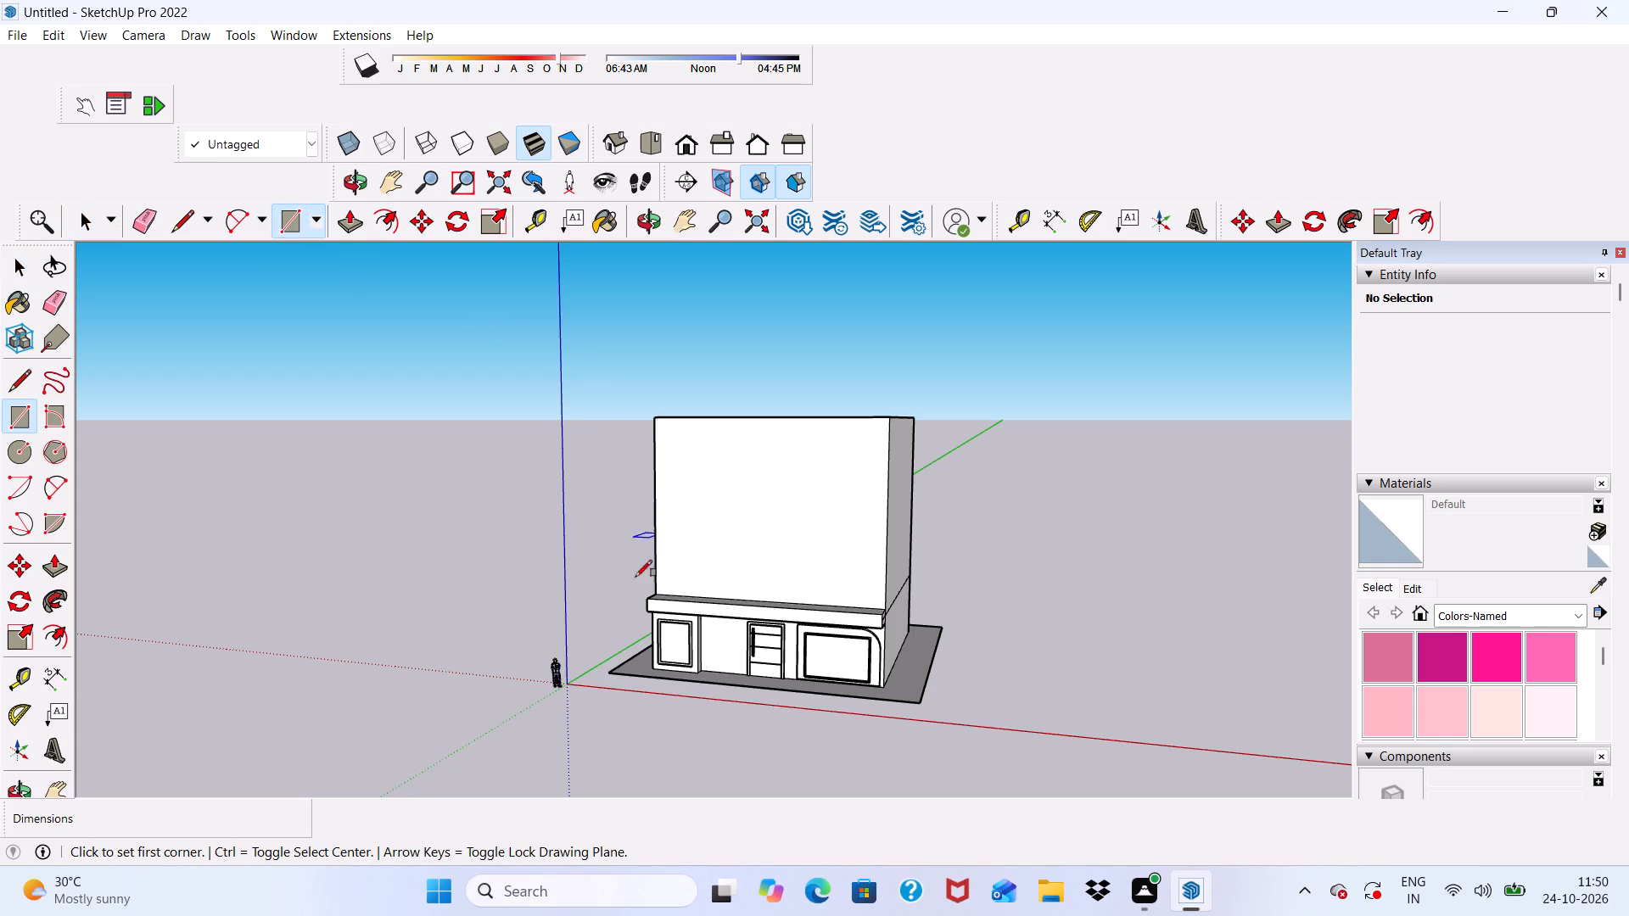
pyautogui.scroll(6, 639, 596)
pyautogui.click(662, 542)
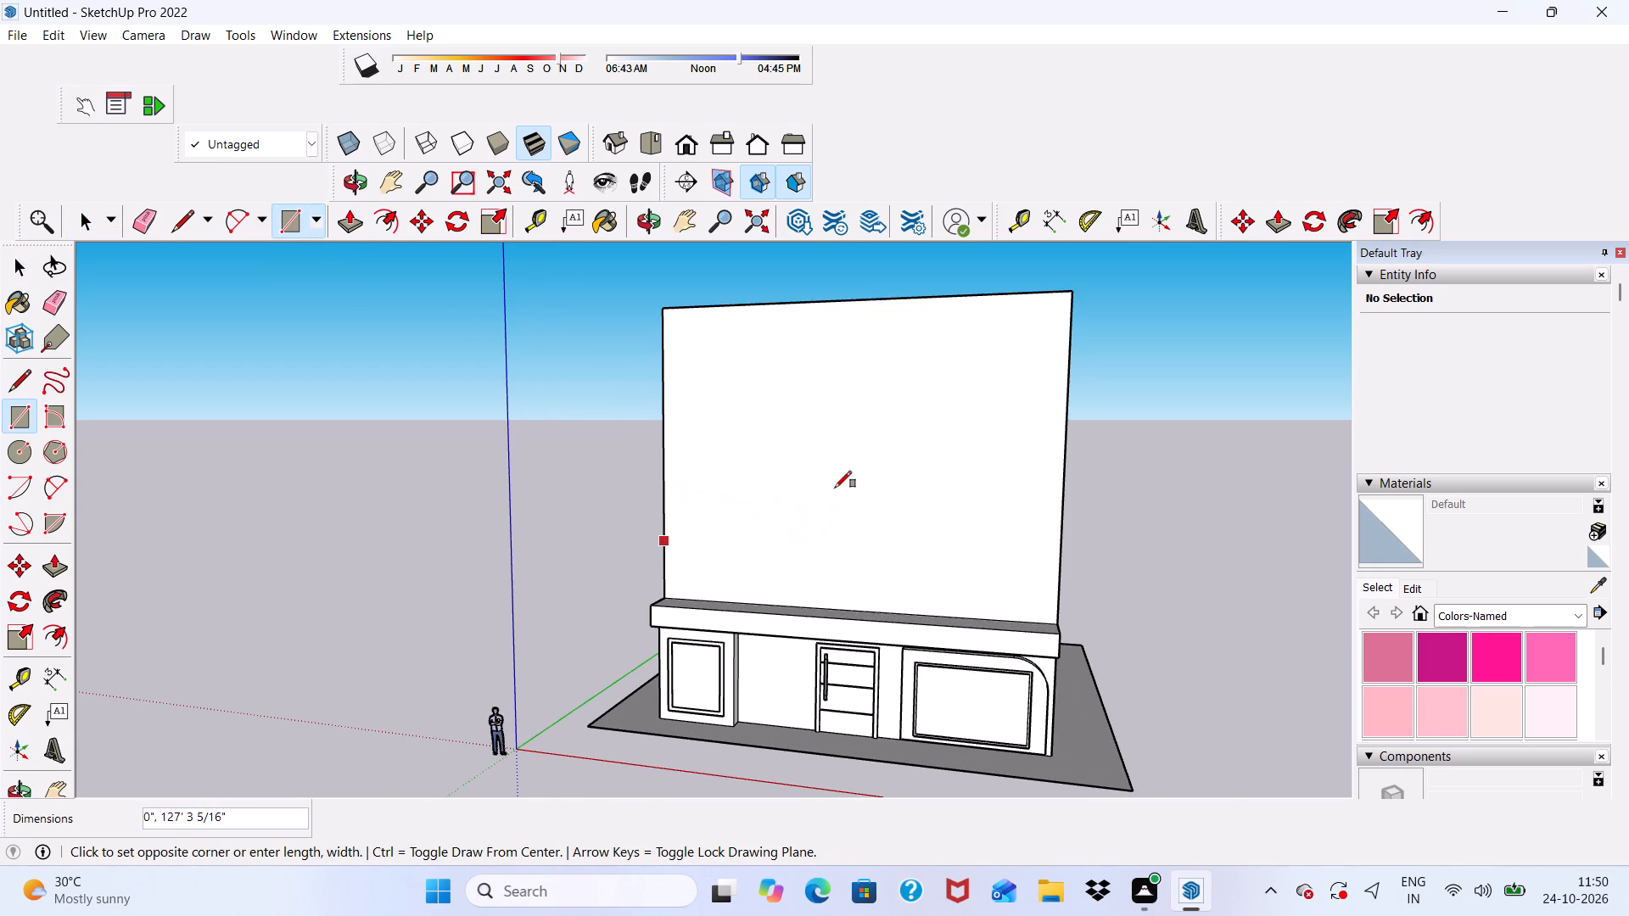
pyautogui.moveTo(824, 509); pyautogui.dragTo(838, 511, button='middle')
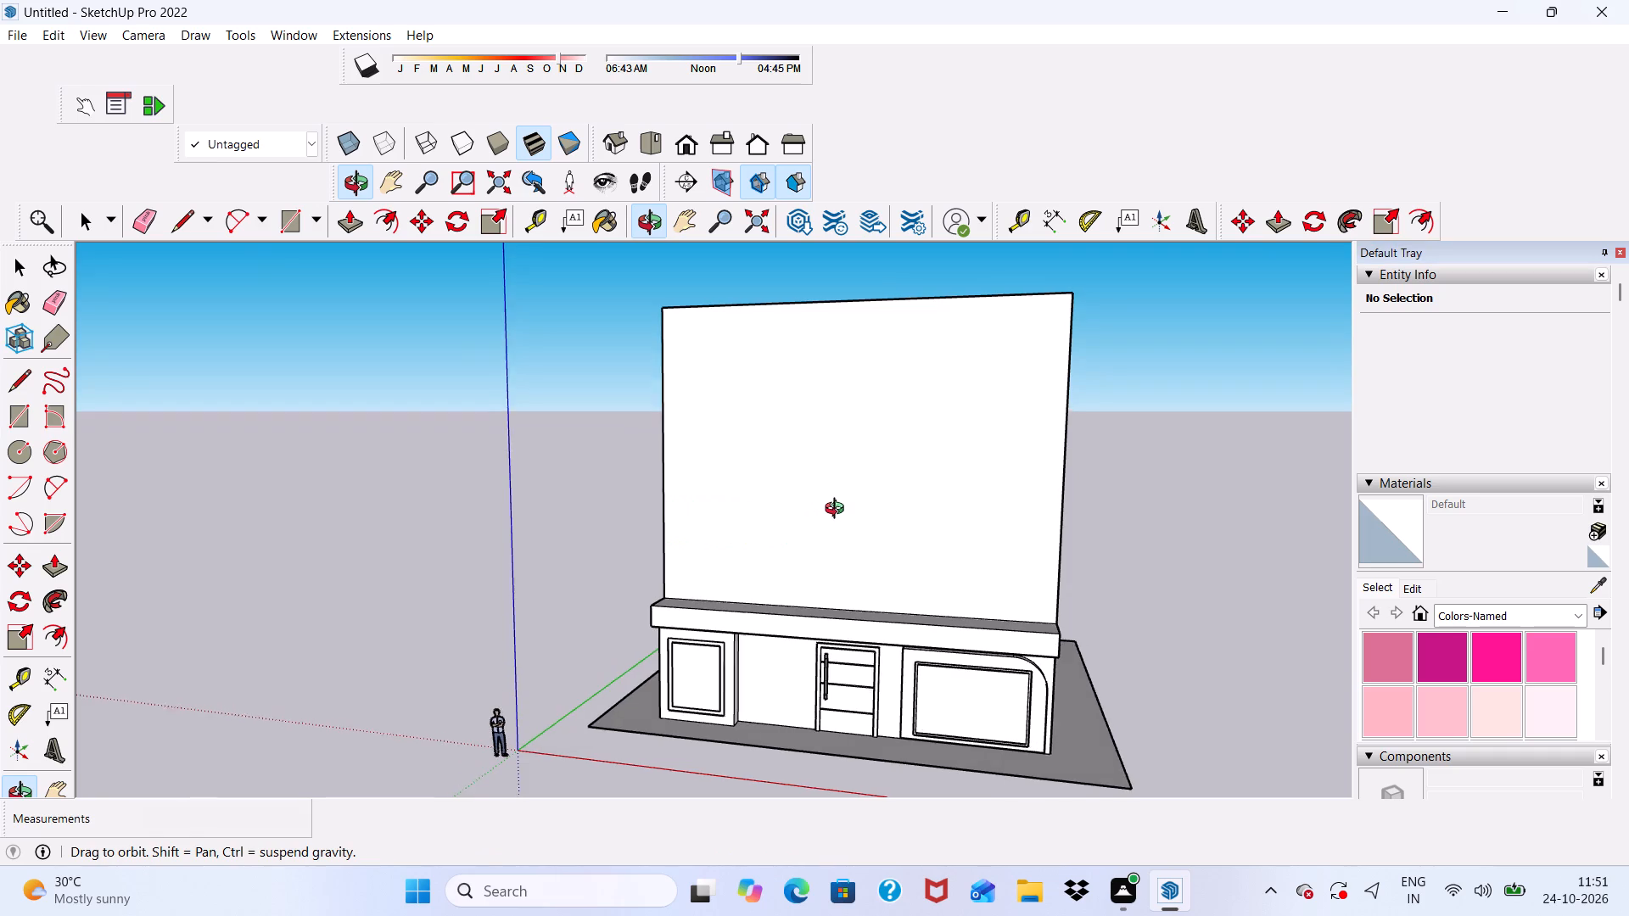
pyautogui.moveTo(838, 511); pyautogui.dragTo(863, 503, button='middle')
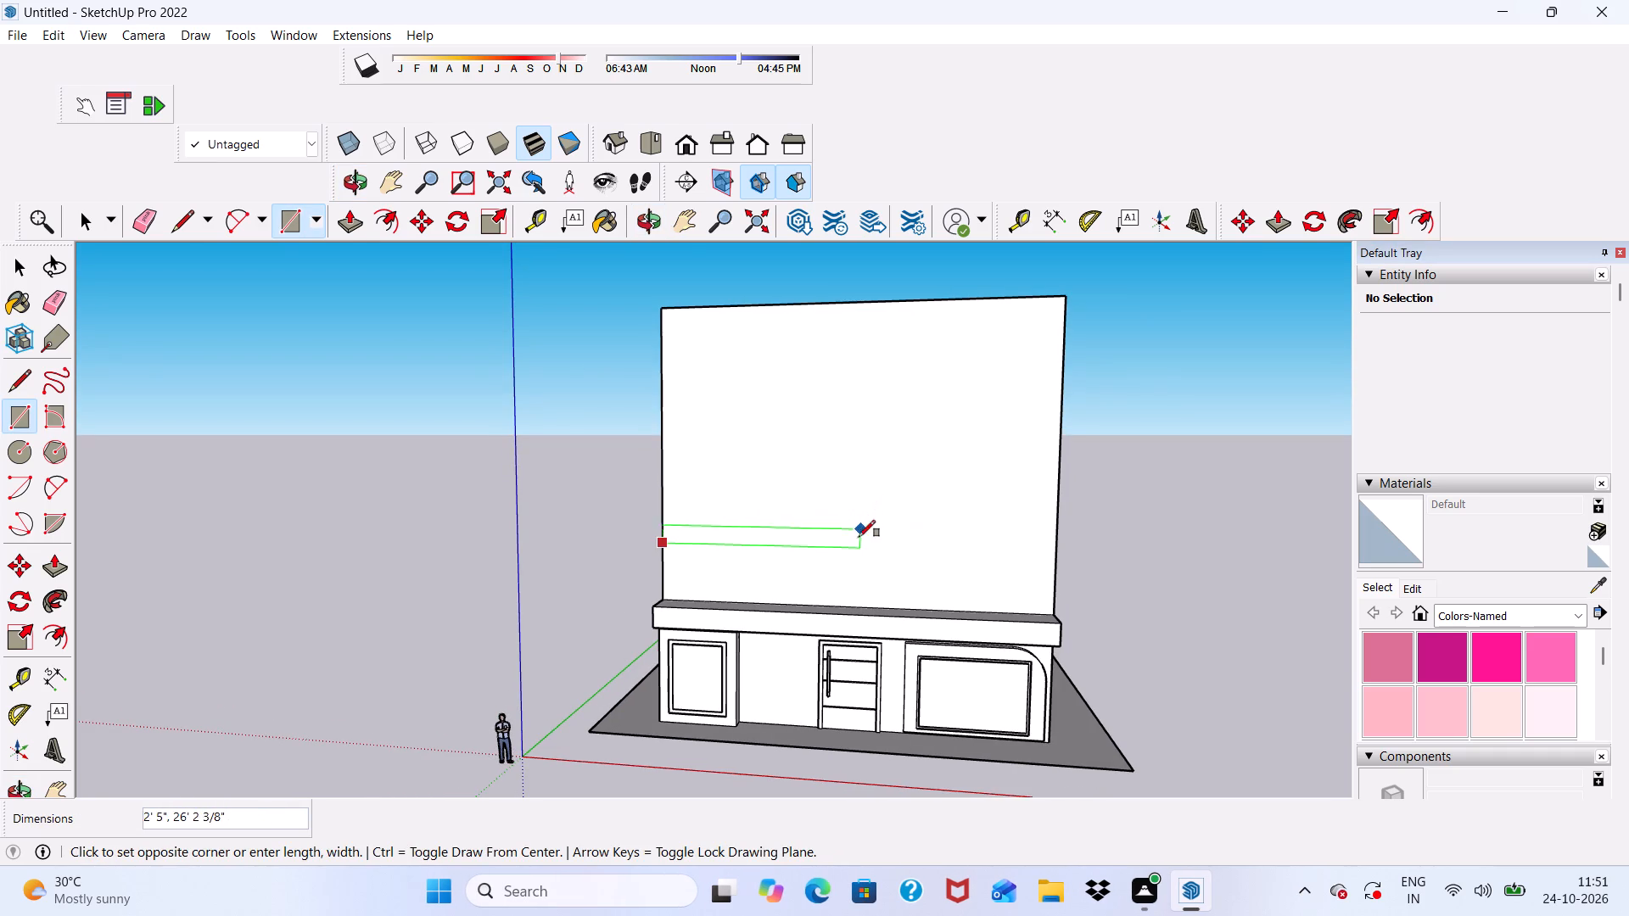
pyautogui.scroll(4, 835, 518)
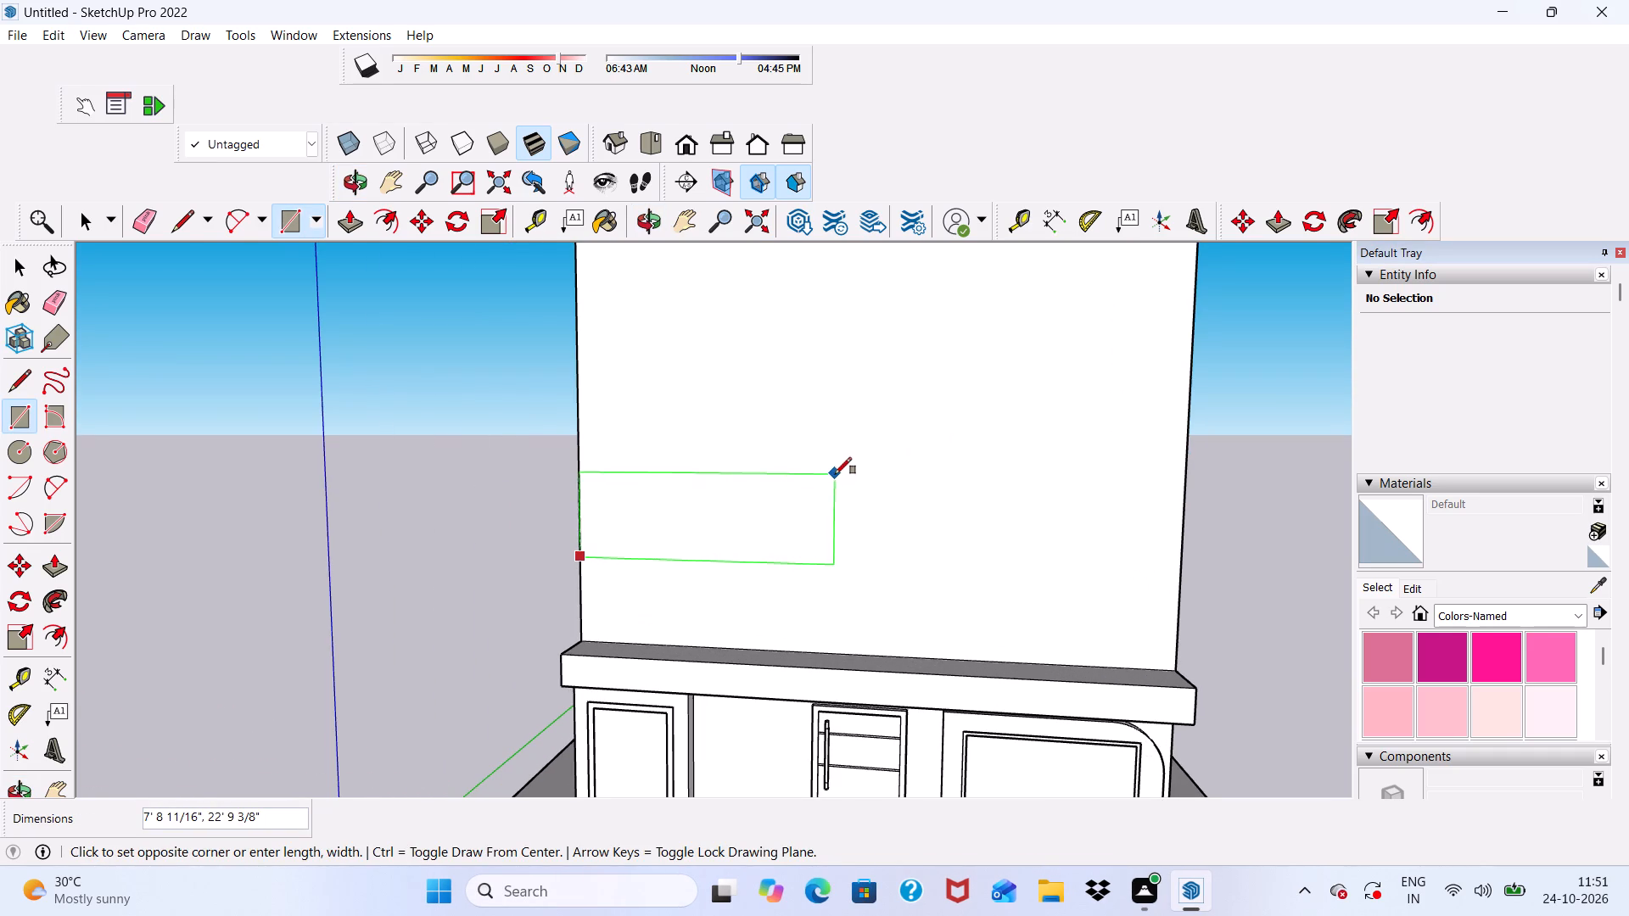
pyautogui.scroll(4, 813, 458)
pyautogui.scroll(-3, 813, 458)
pyautogui.moveTo(812, 466); pyautogui.dragTo(865, 453, button='middle')
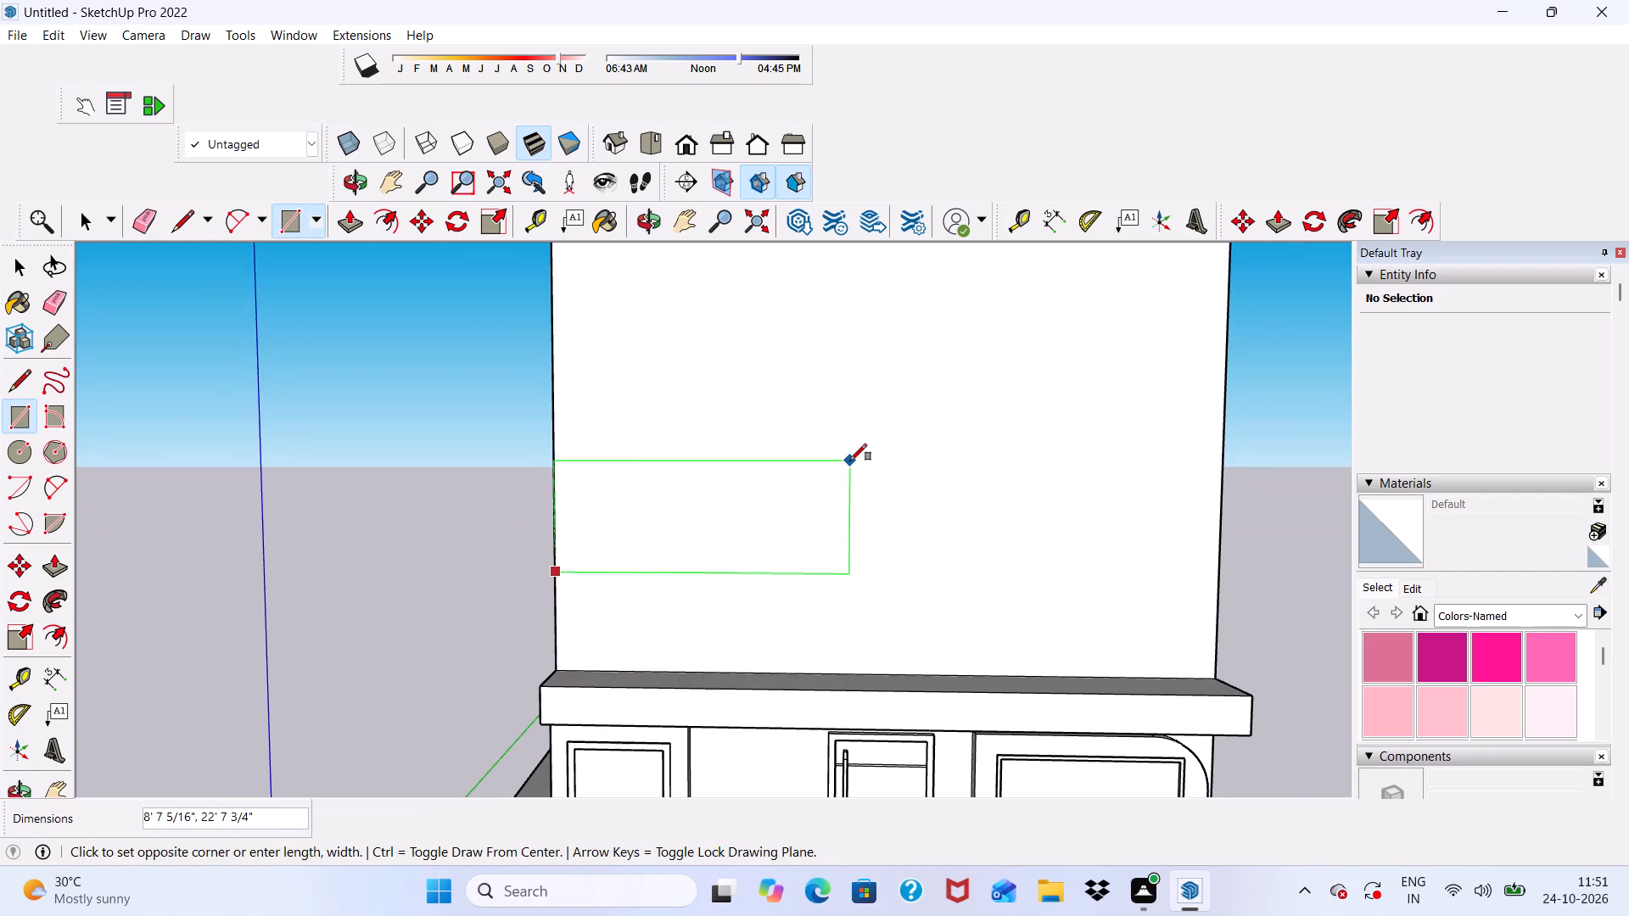
pyautogui.click(850, 461)
pyautogui.scroll(-1, 659, 463)
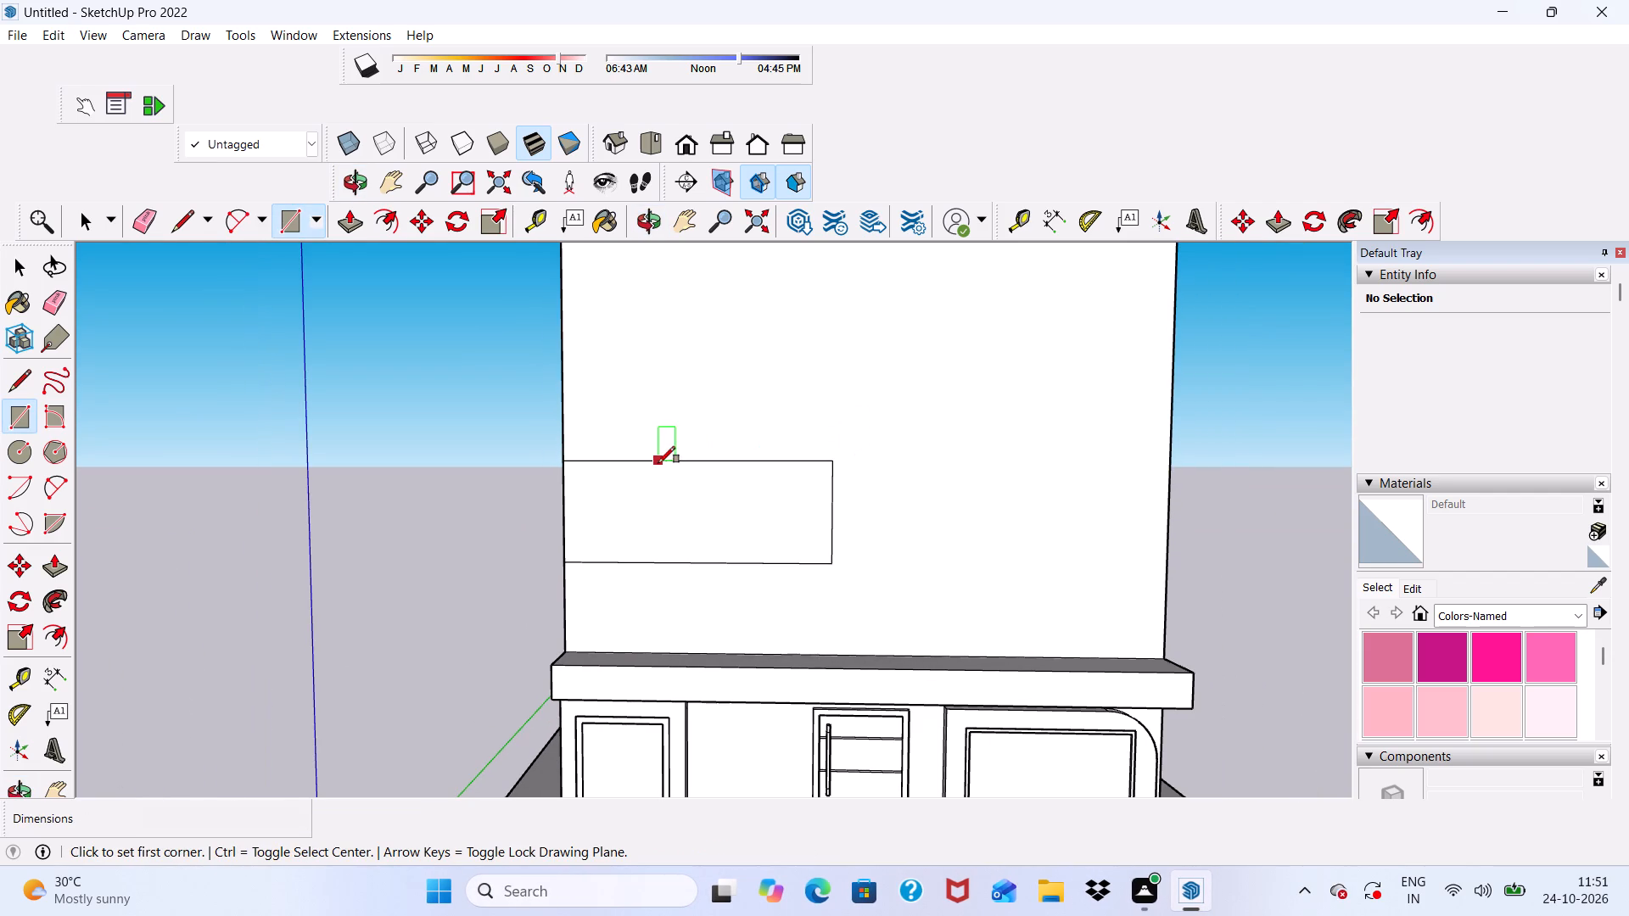
pyautogui.press('space')
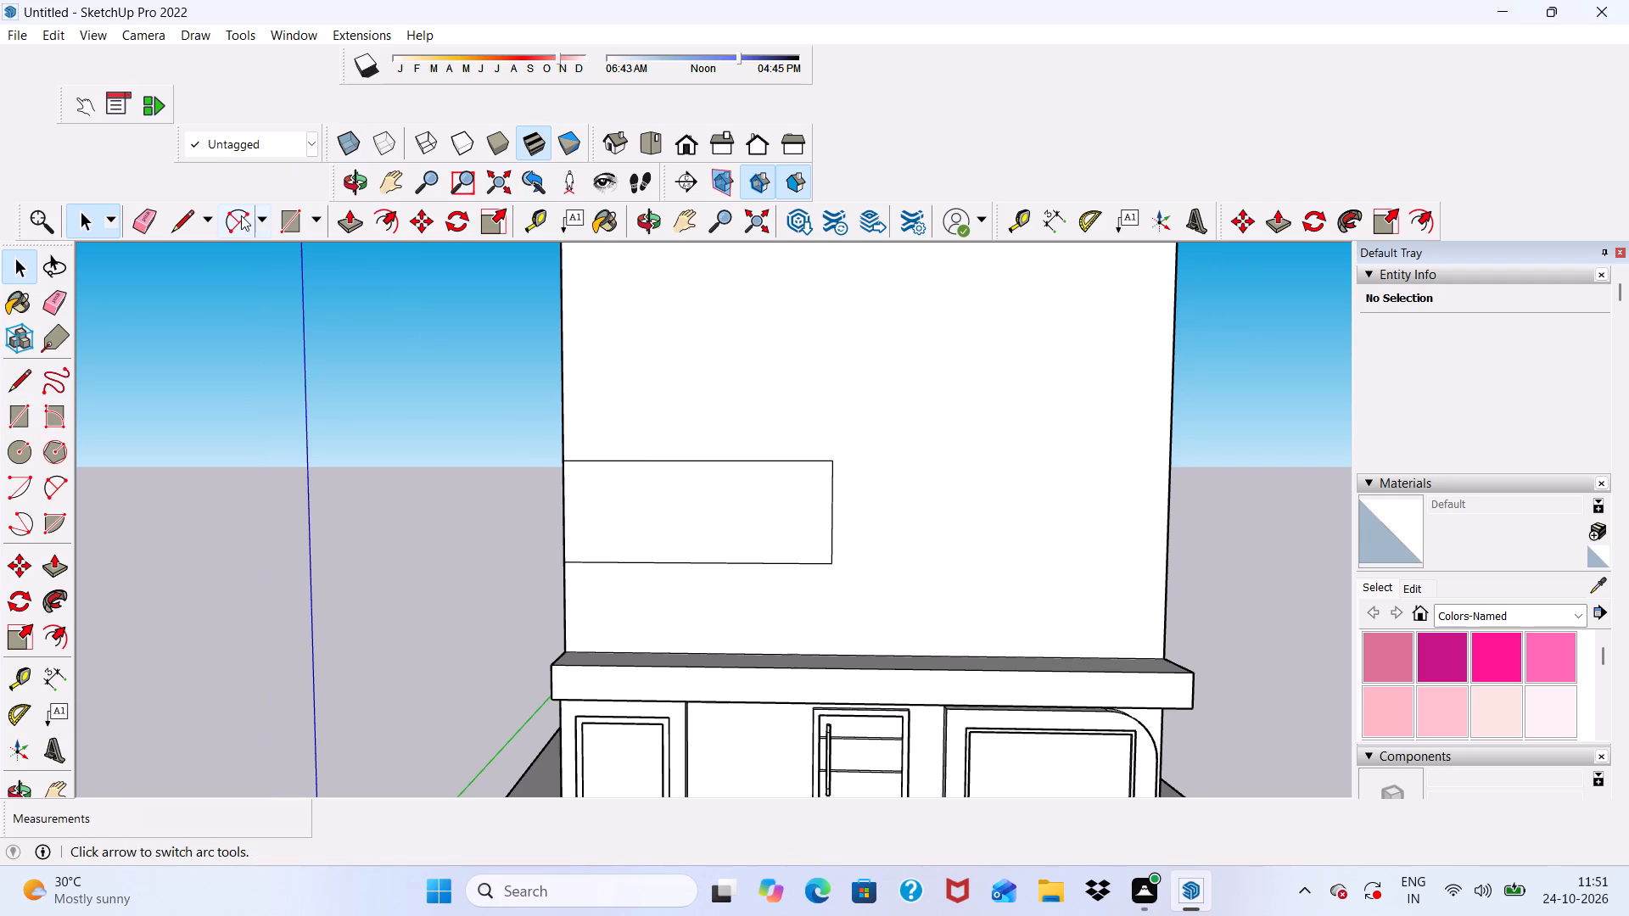
# Draw a two-point arc with a bulge of about 8" across the upper right corner of the new facade rectangle.
pyautogui.click(236, 219)
pyautogui.scroll(3, 676, 433)
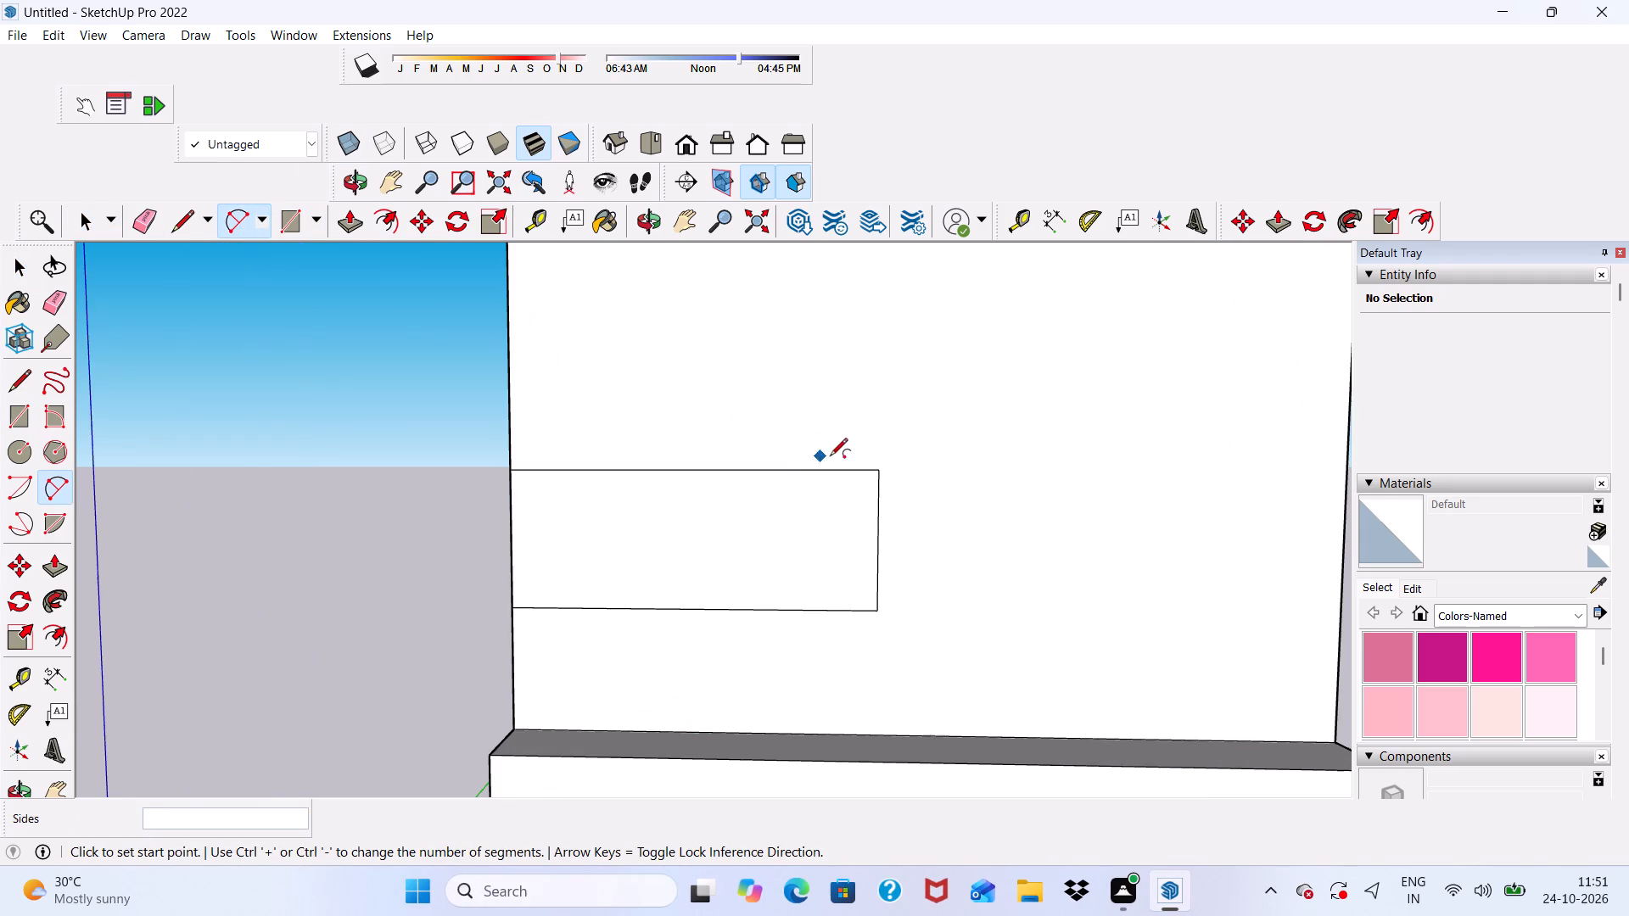
pyautogui.click(815, 470)
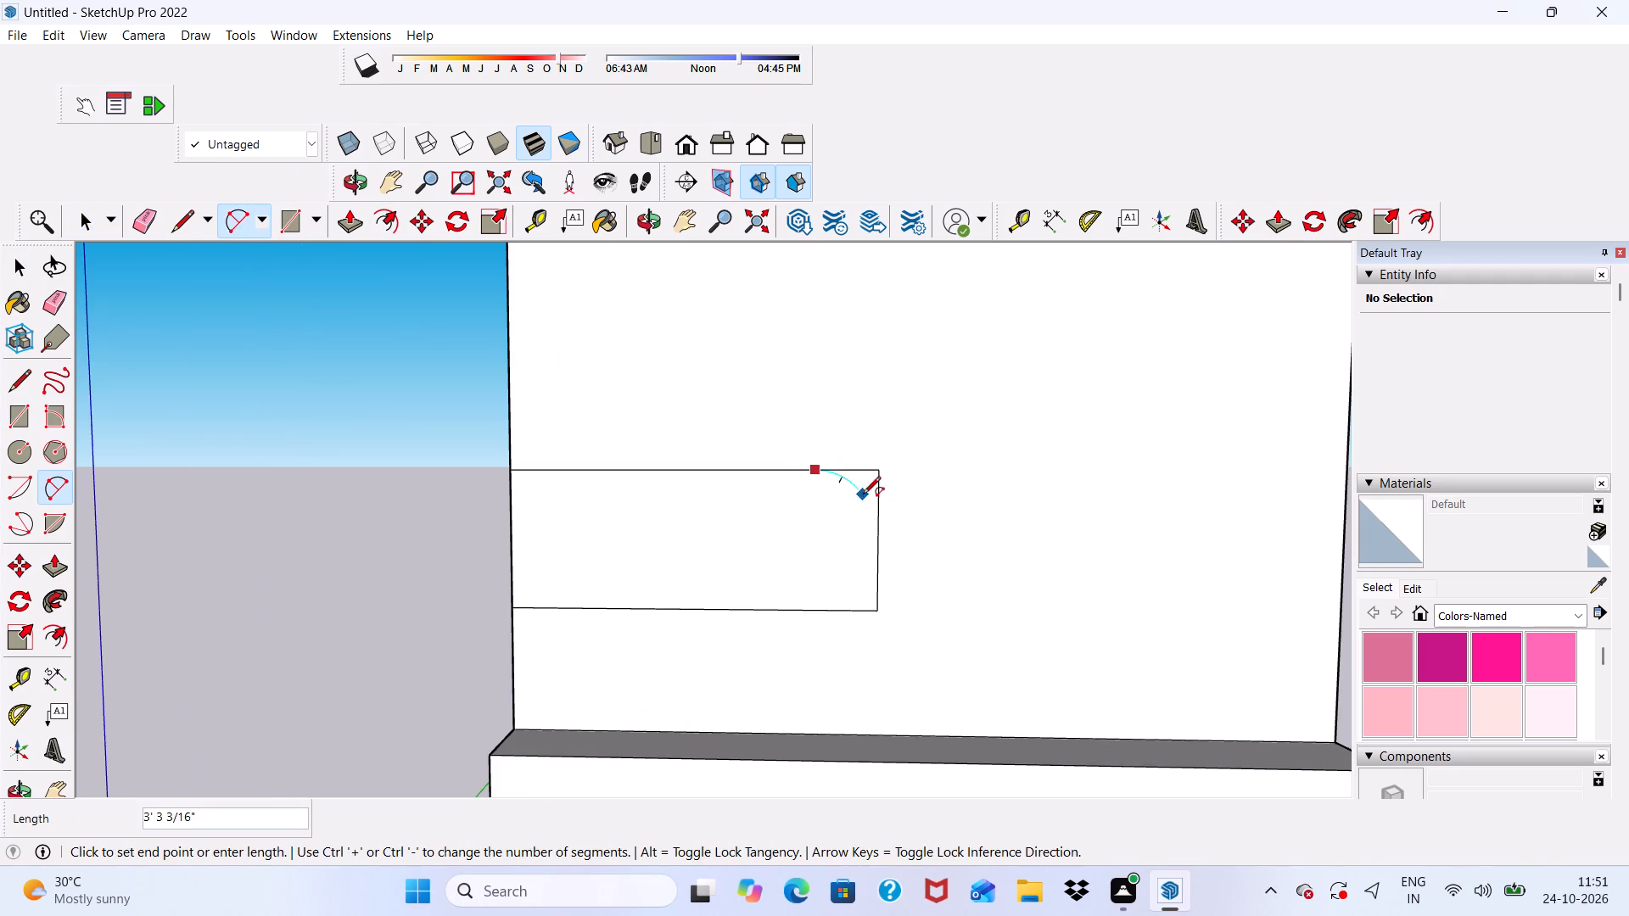
pyautogui.click(876, 510)
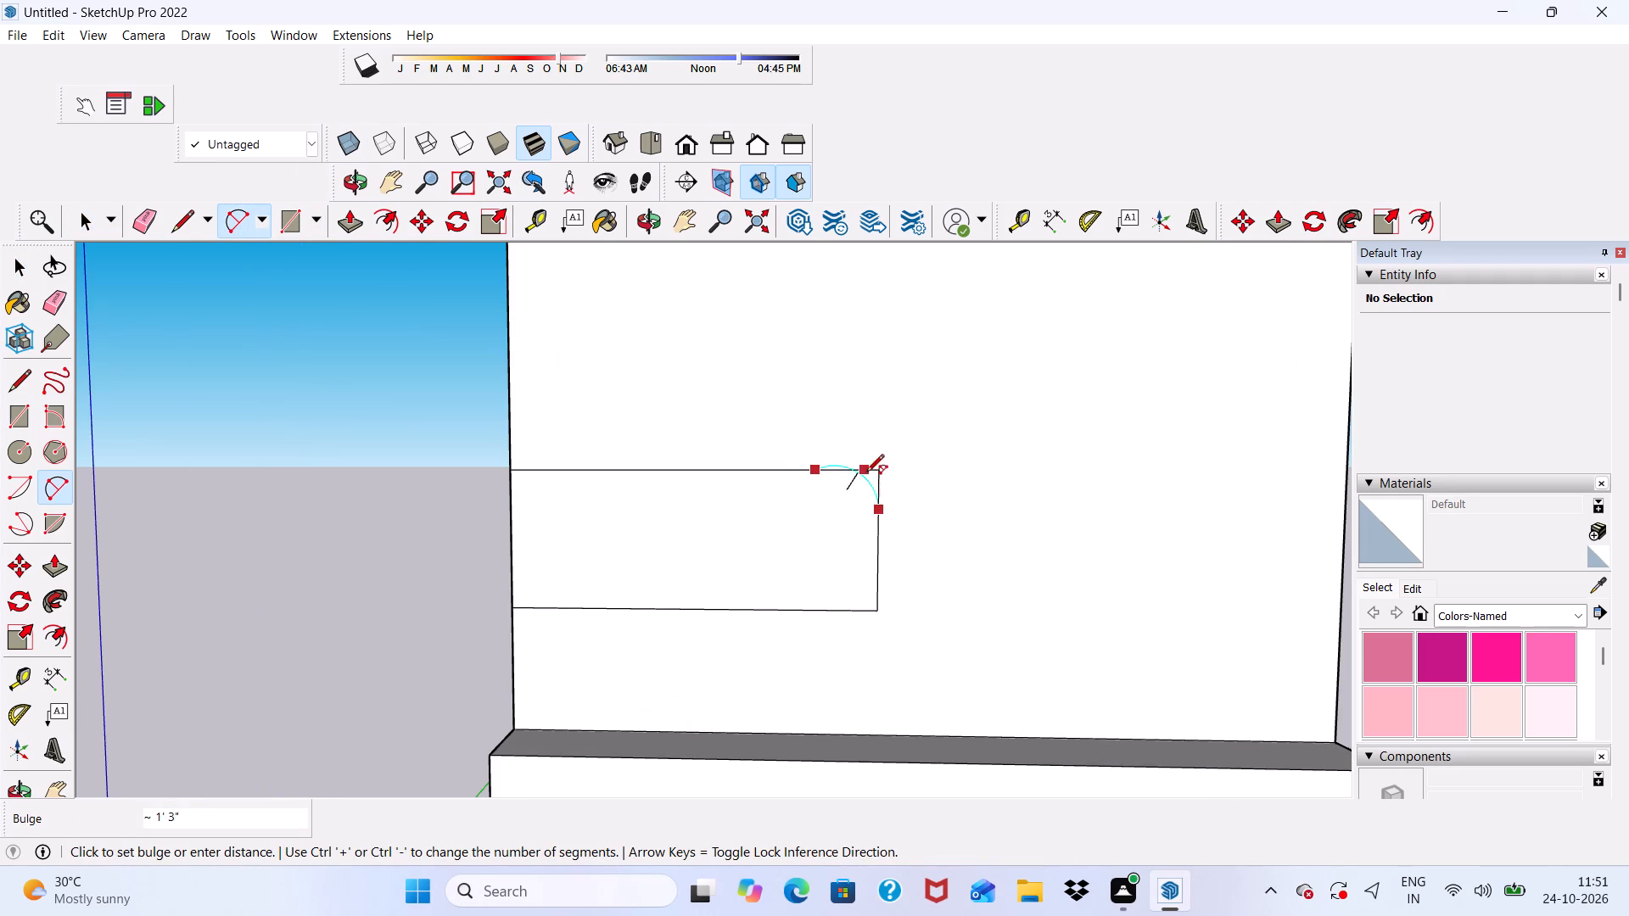
pyautogui.scroll(4, 867, 482)
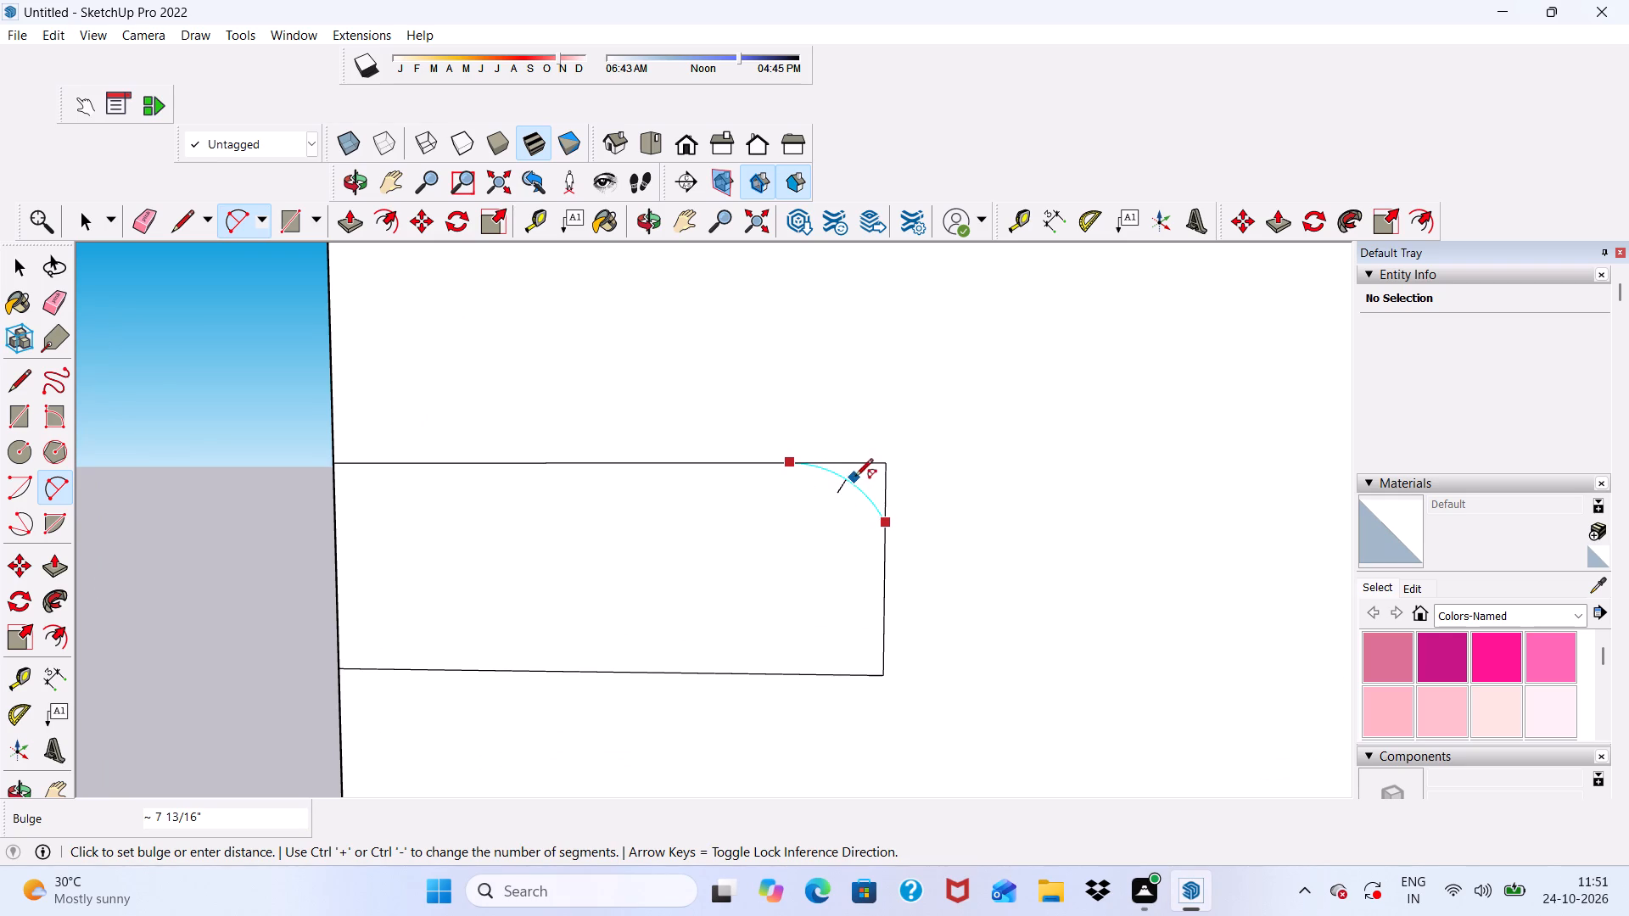
pyautogui.click(855, 478)
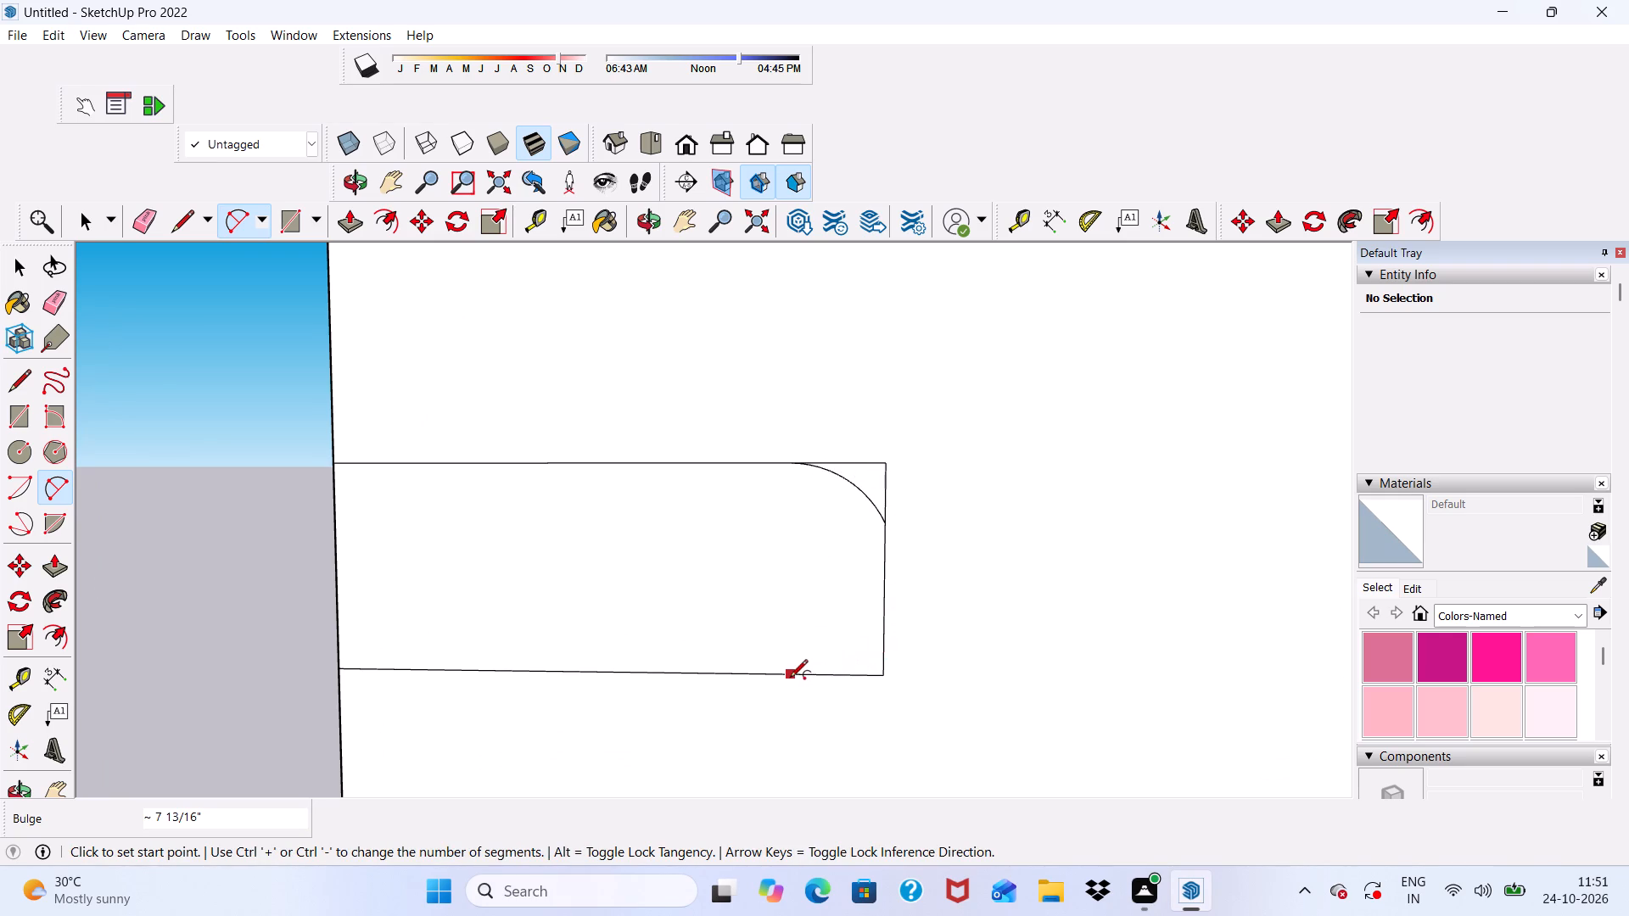
# Draw a matching arc across the lower right corner of the facade rectangle, starting on its bottom edge.
pyautogui.click(790, 679)
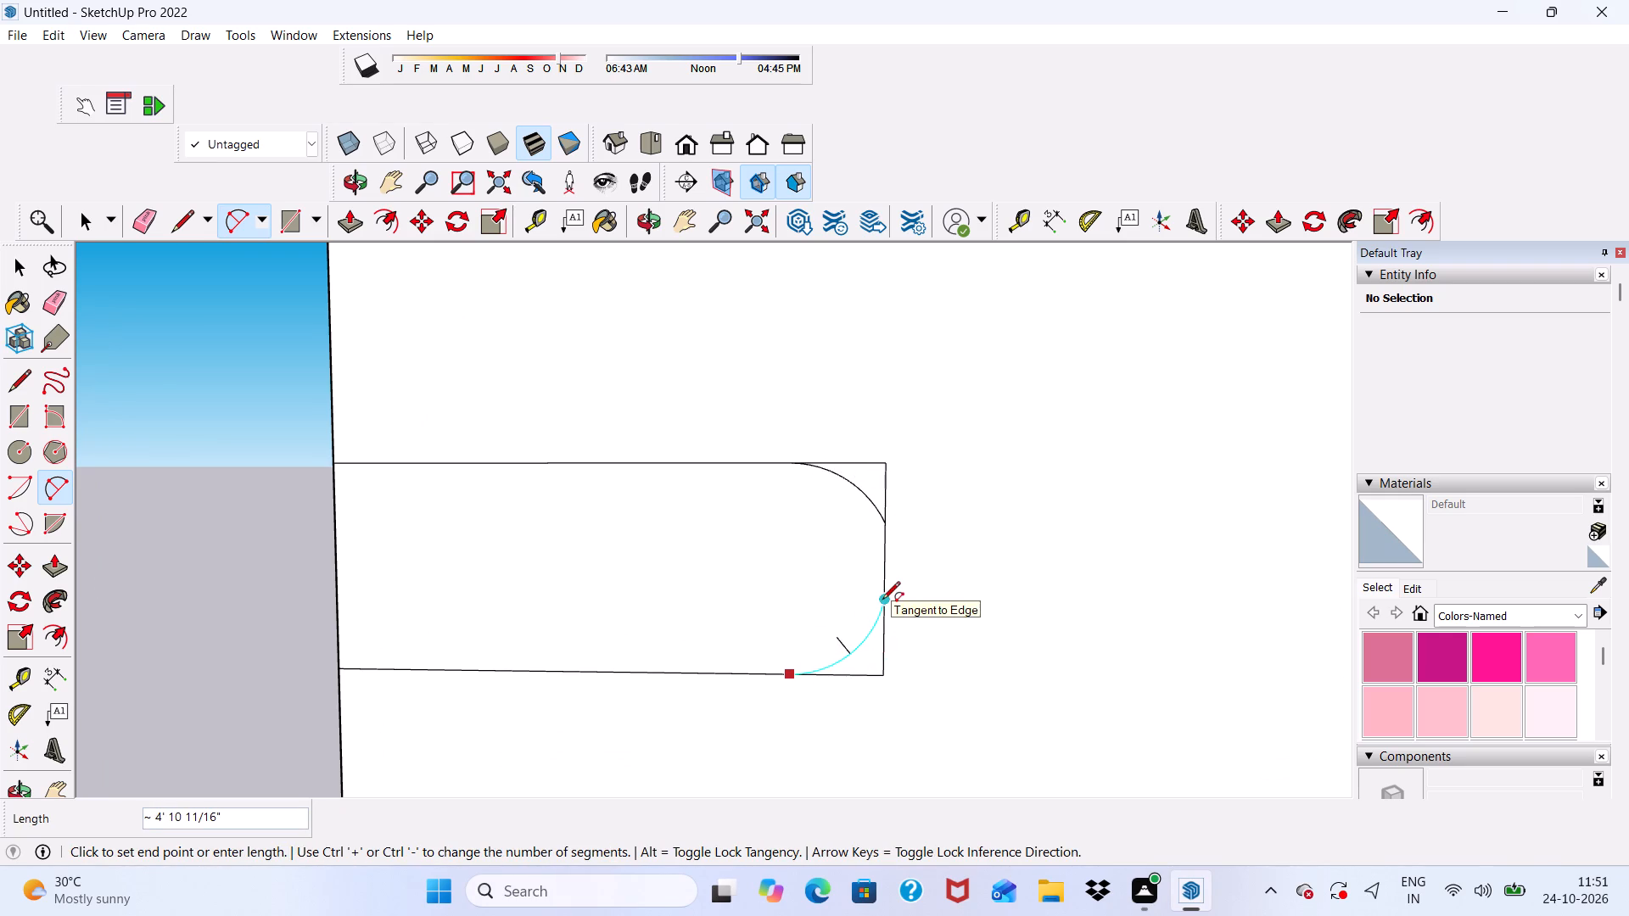
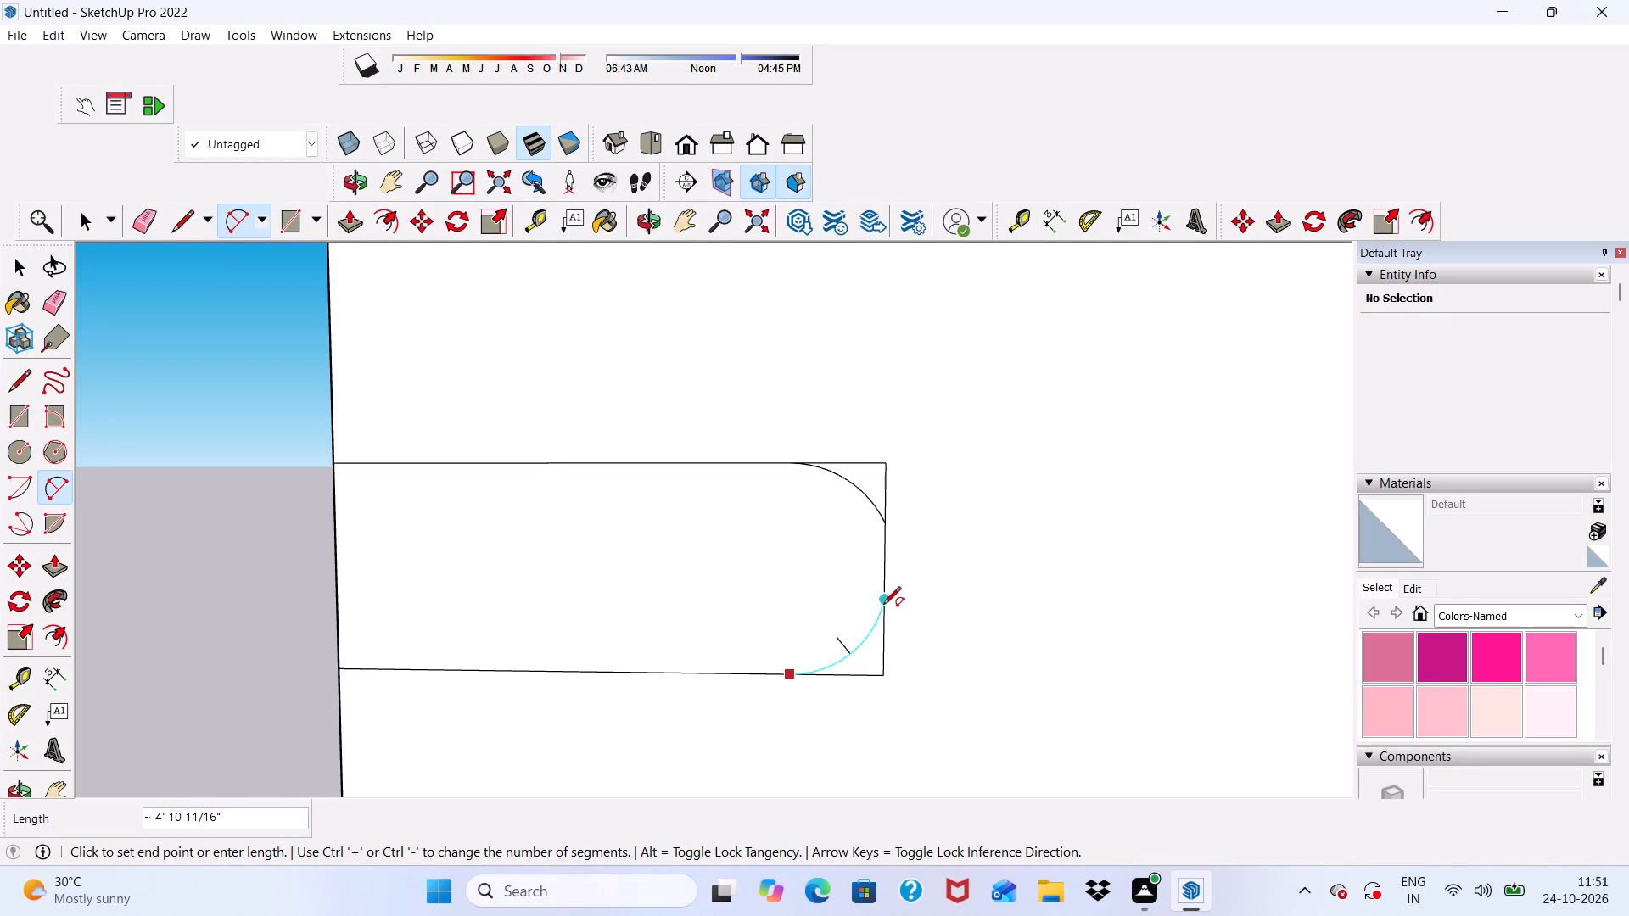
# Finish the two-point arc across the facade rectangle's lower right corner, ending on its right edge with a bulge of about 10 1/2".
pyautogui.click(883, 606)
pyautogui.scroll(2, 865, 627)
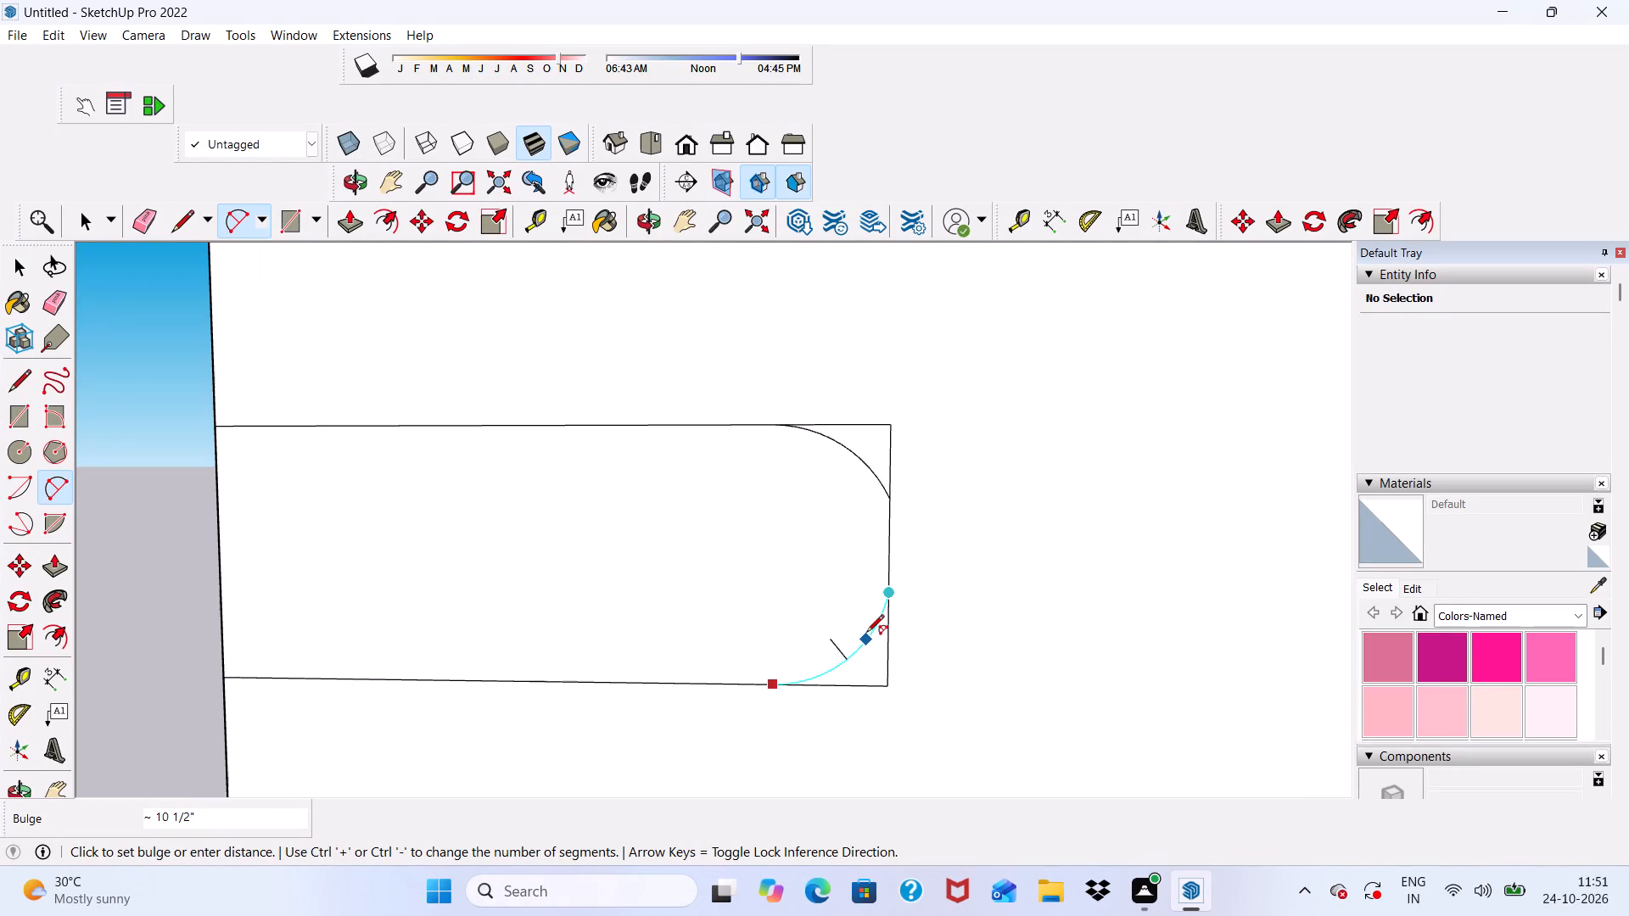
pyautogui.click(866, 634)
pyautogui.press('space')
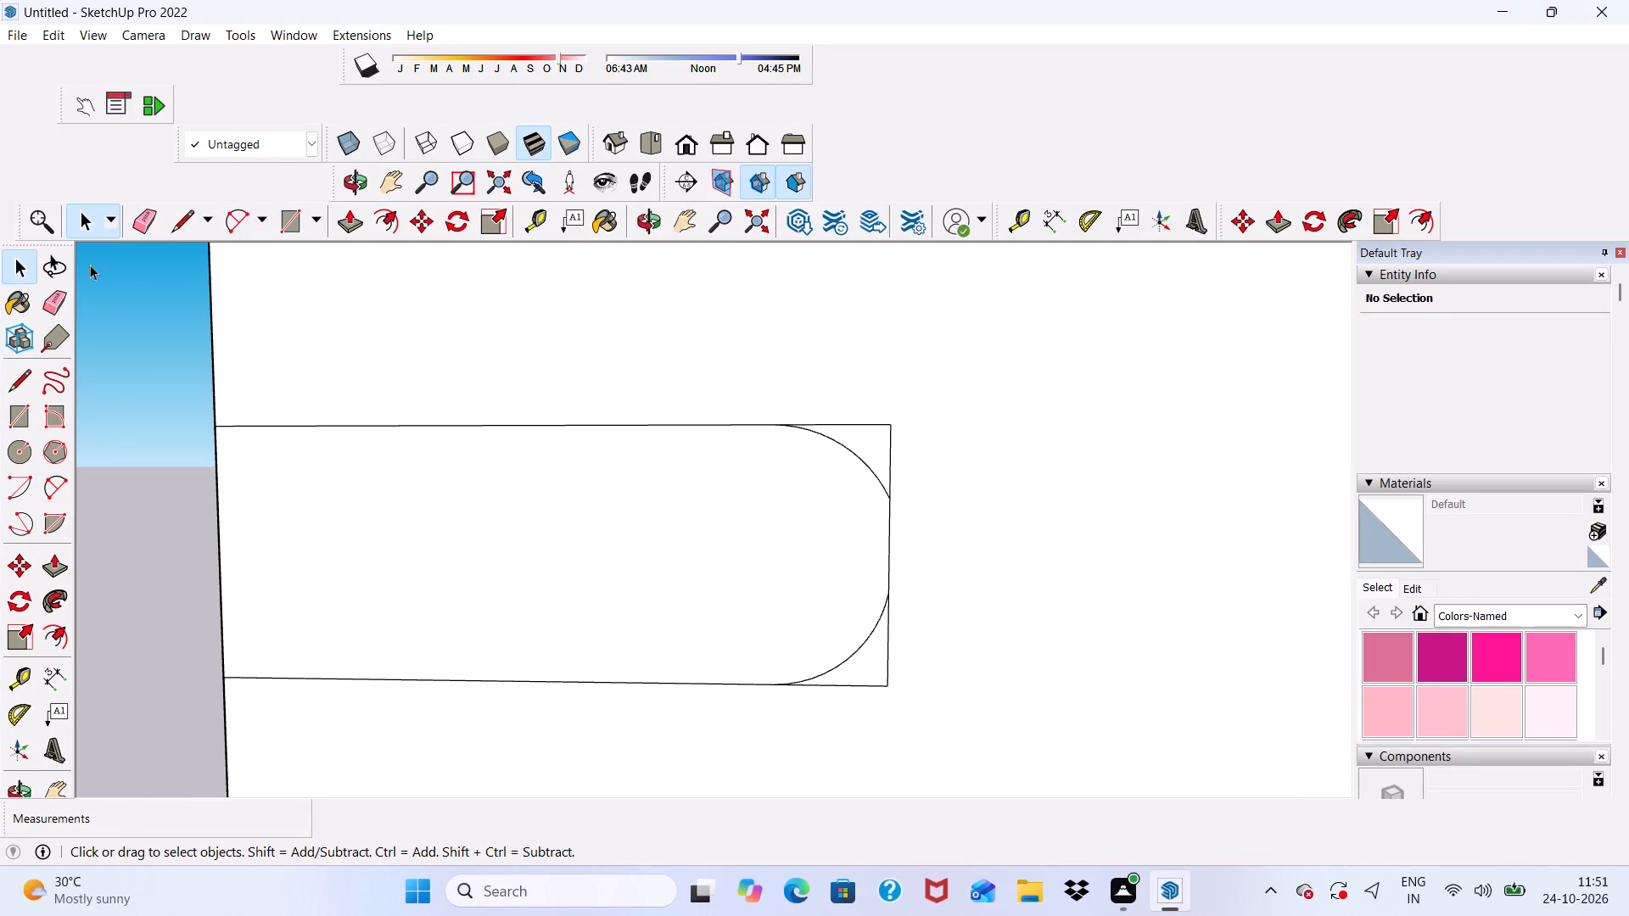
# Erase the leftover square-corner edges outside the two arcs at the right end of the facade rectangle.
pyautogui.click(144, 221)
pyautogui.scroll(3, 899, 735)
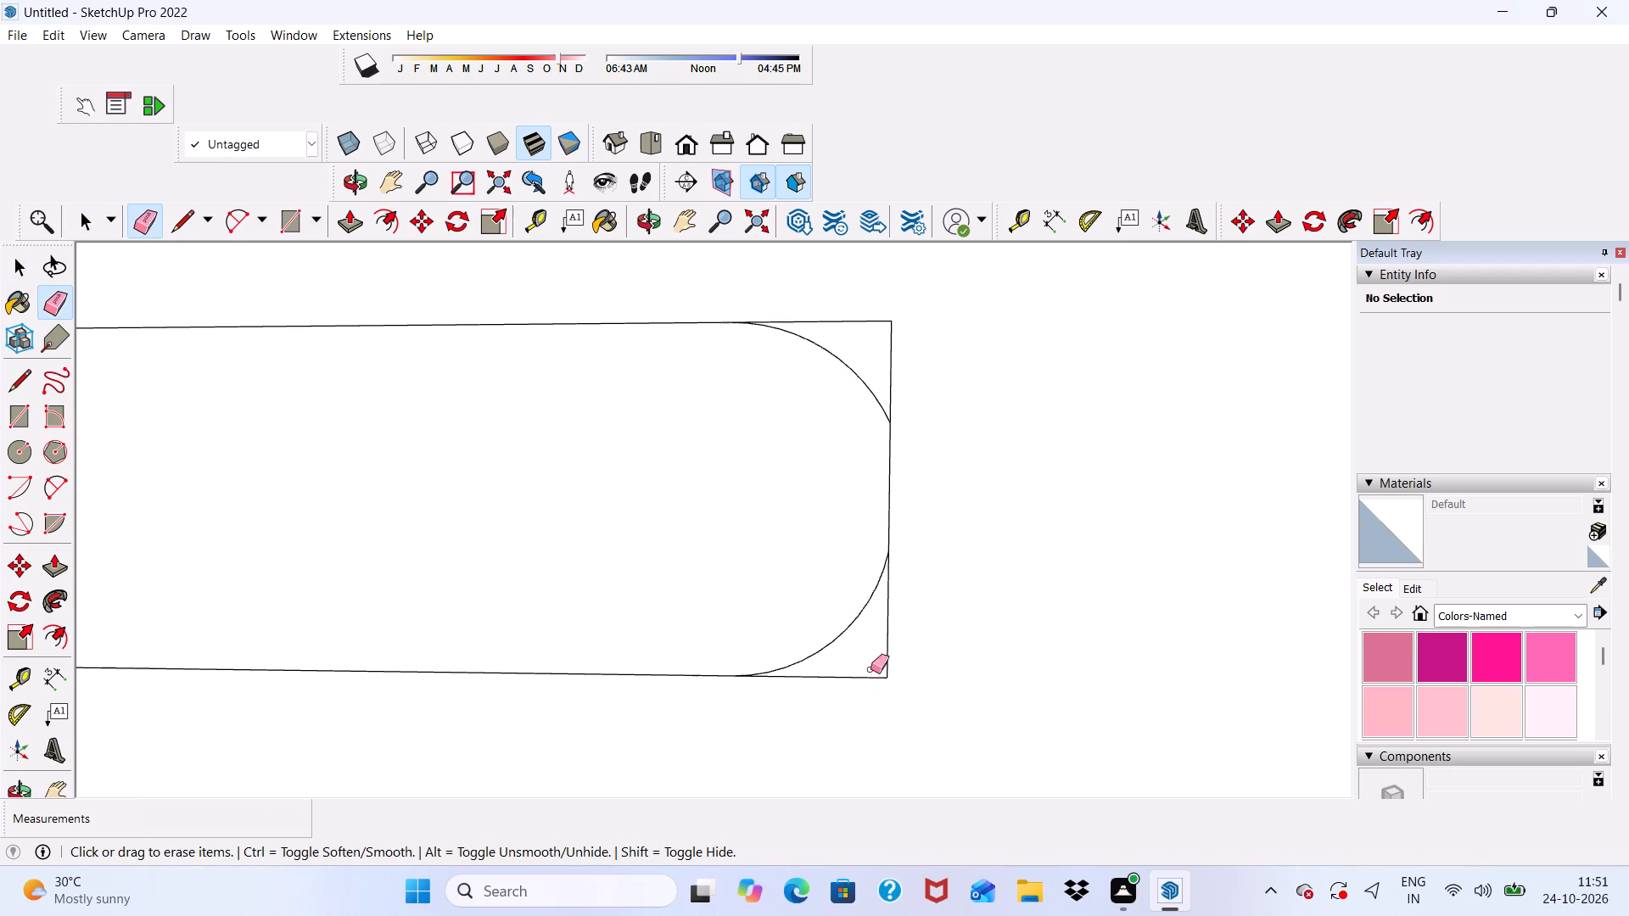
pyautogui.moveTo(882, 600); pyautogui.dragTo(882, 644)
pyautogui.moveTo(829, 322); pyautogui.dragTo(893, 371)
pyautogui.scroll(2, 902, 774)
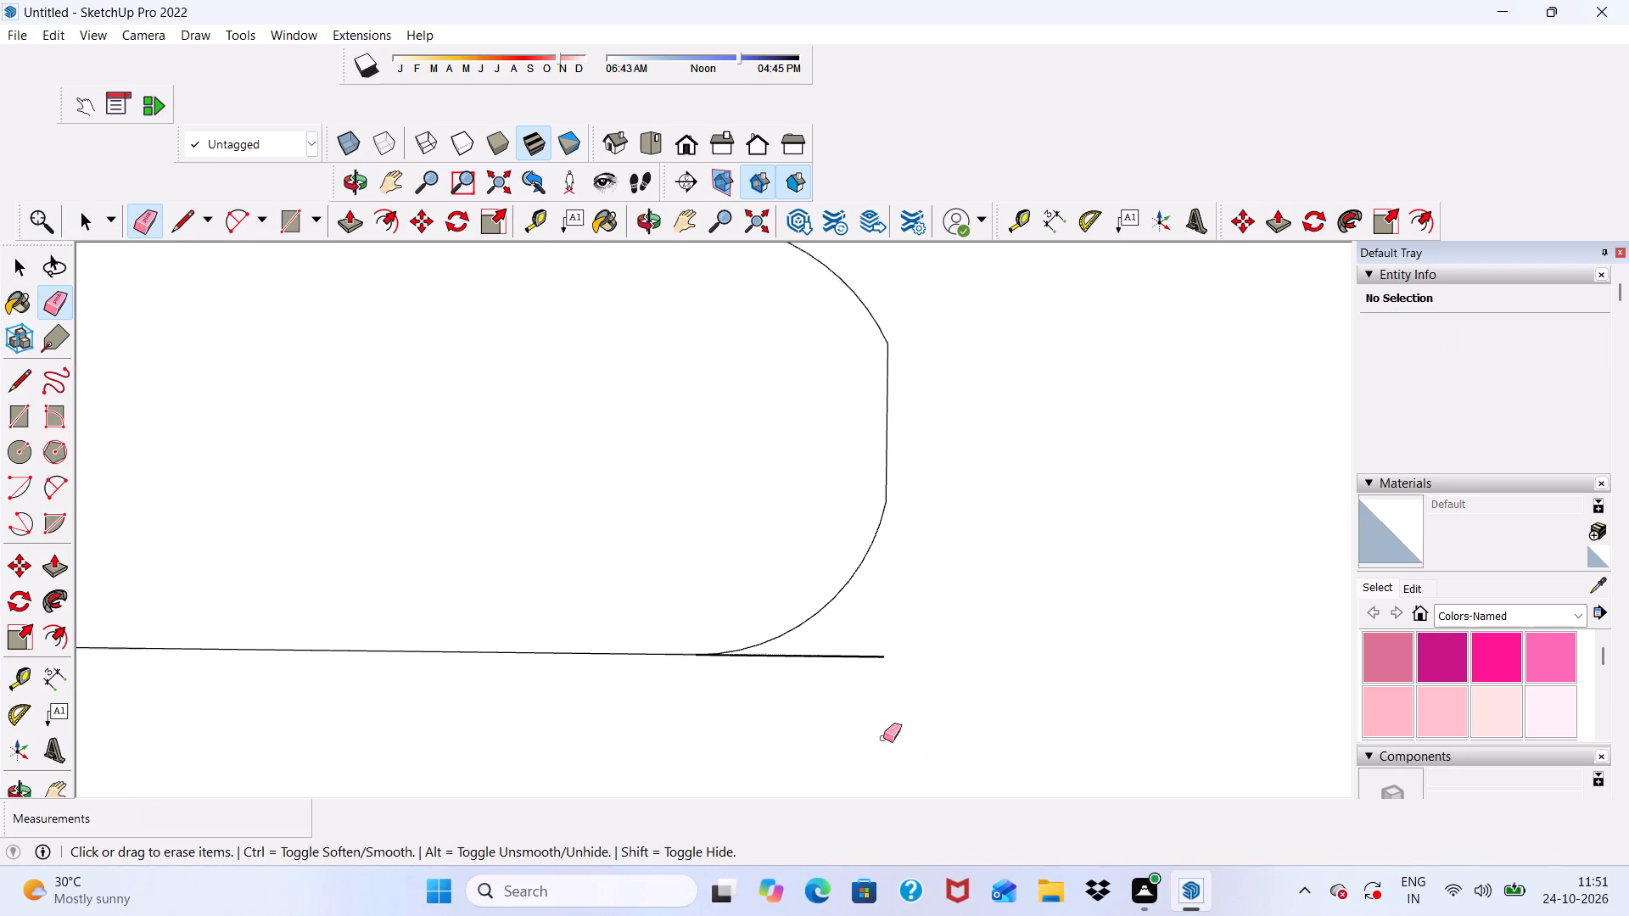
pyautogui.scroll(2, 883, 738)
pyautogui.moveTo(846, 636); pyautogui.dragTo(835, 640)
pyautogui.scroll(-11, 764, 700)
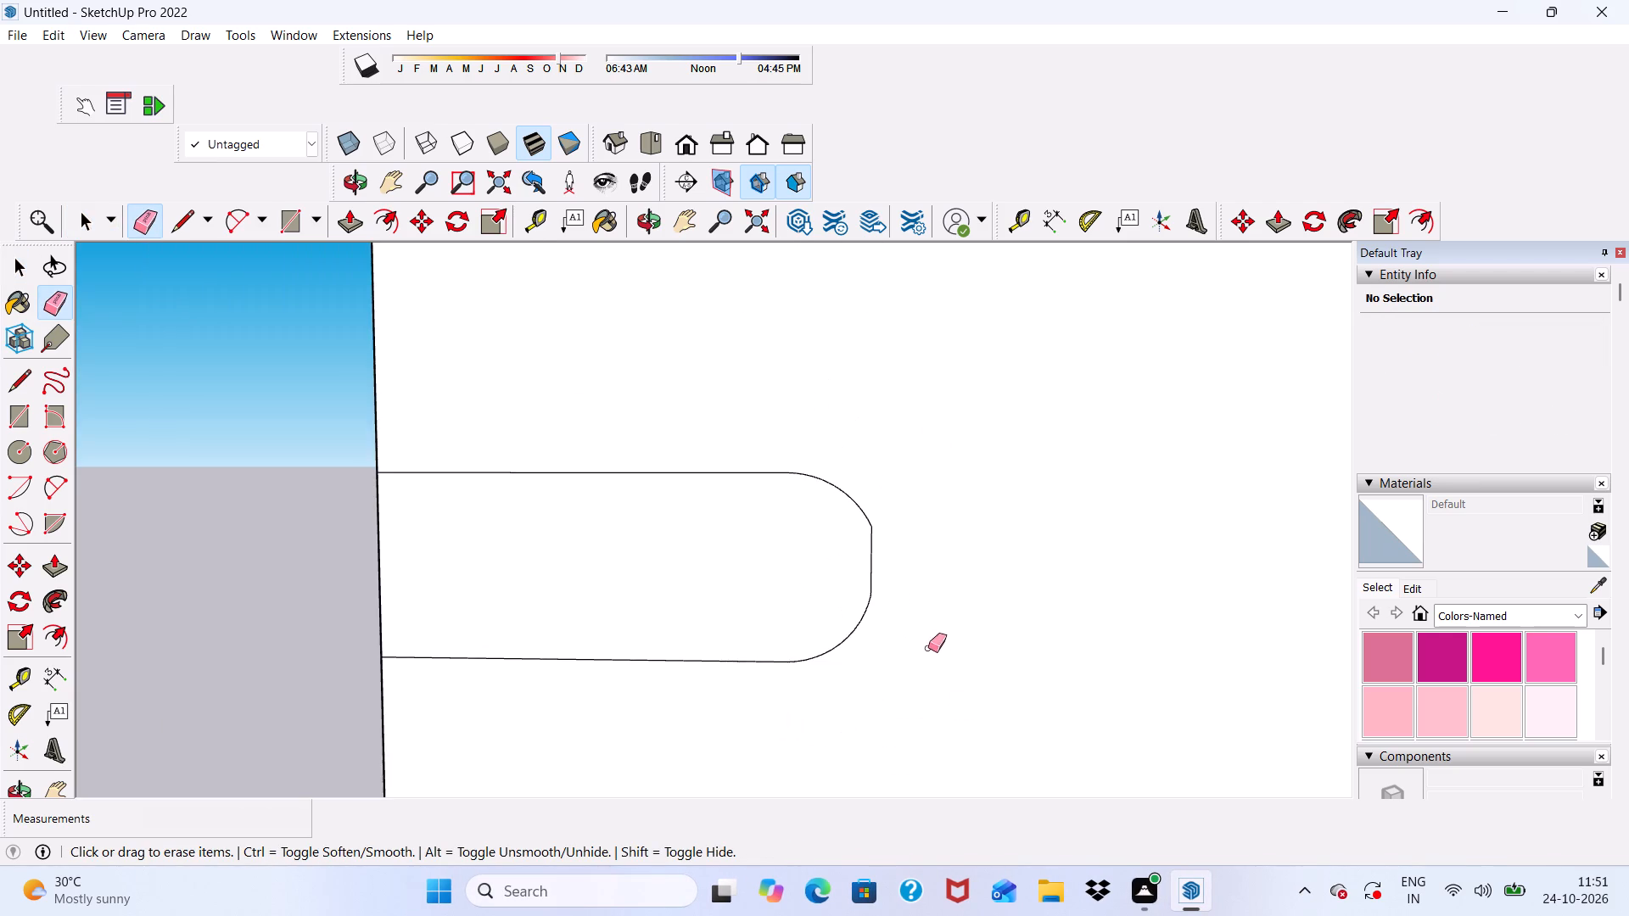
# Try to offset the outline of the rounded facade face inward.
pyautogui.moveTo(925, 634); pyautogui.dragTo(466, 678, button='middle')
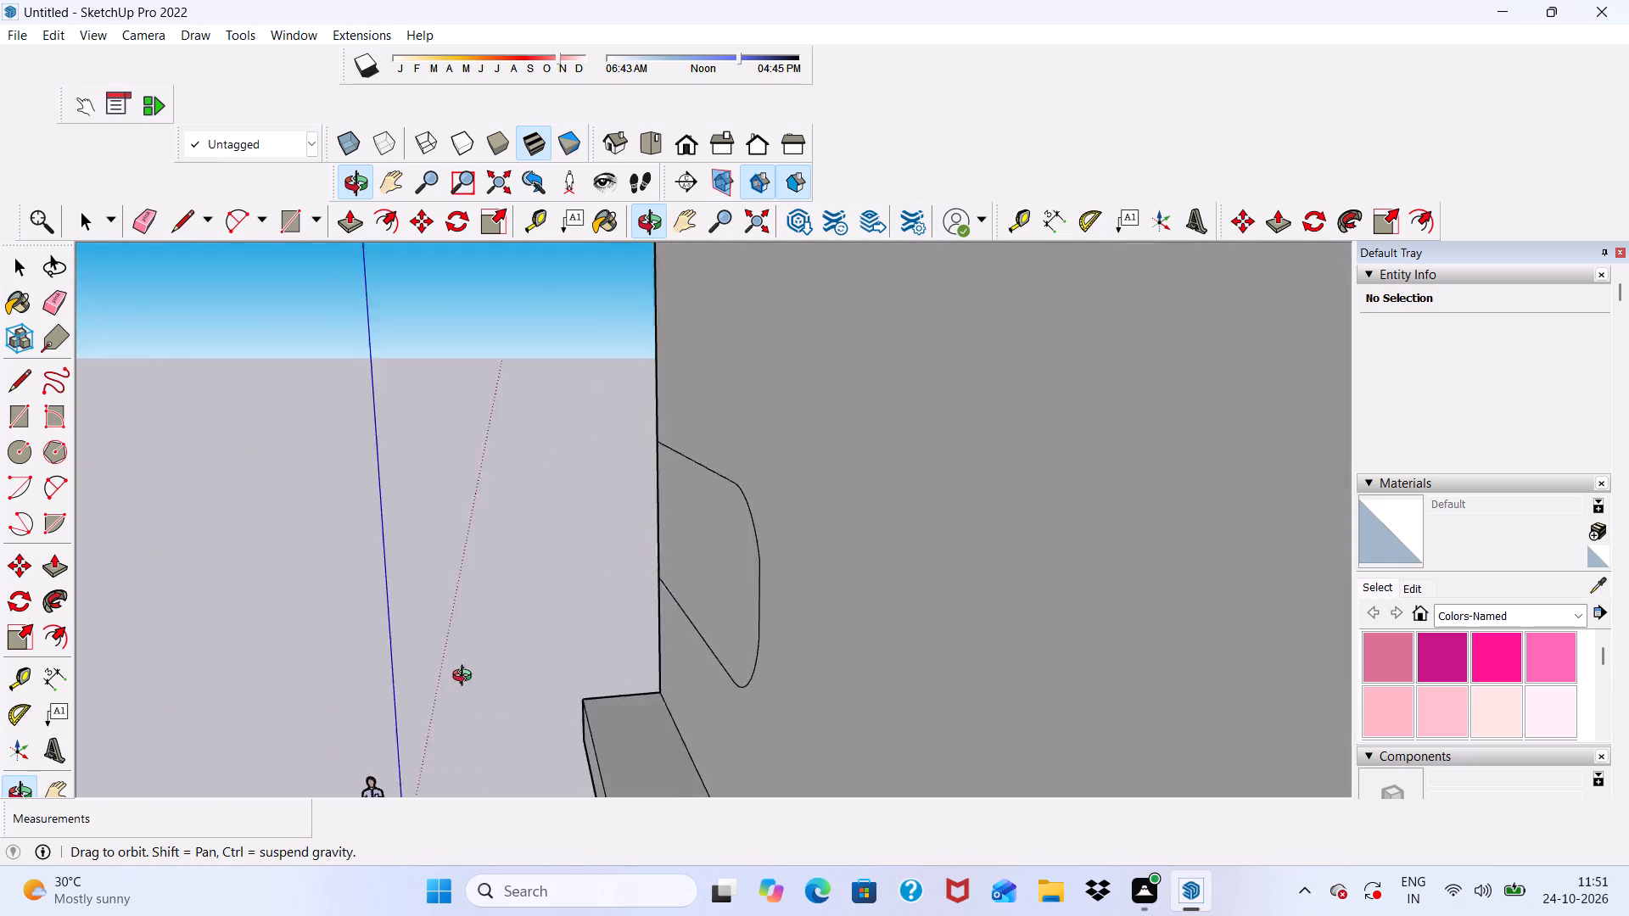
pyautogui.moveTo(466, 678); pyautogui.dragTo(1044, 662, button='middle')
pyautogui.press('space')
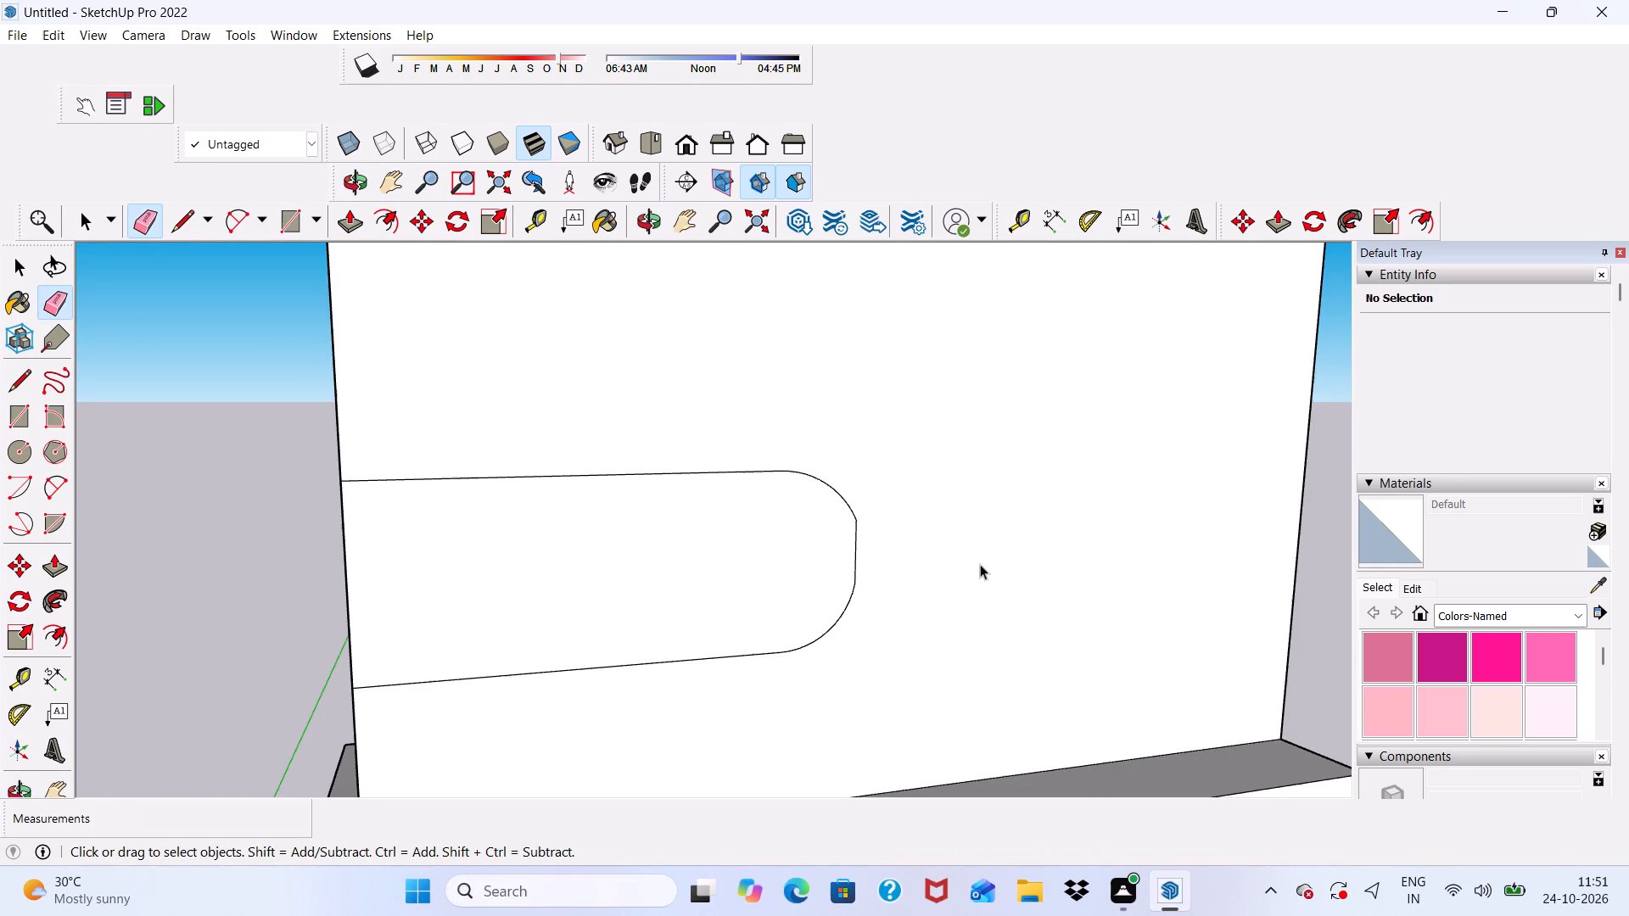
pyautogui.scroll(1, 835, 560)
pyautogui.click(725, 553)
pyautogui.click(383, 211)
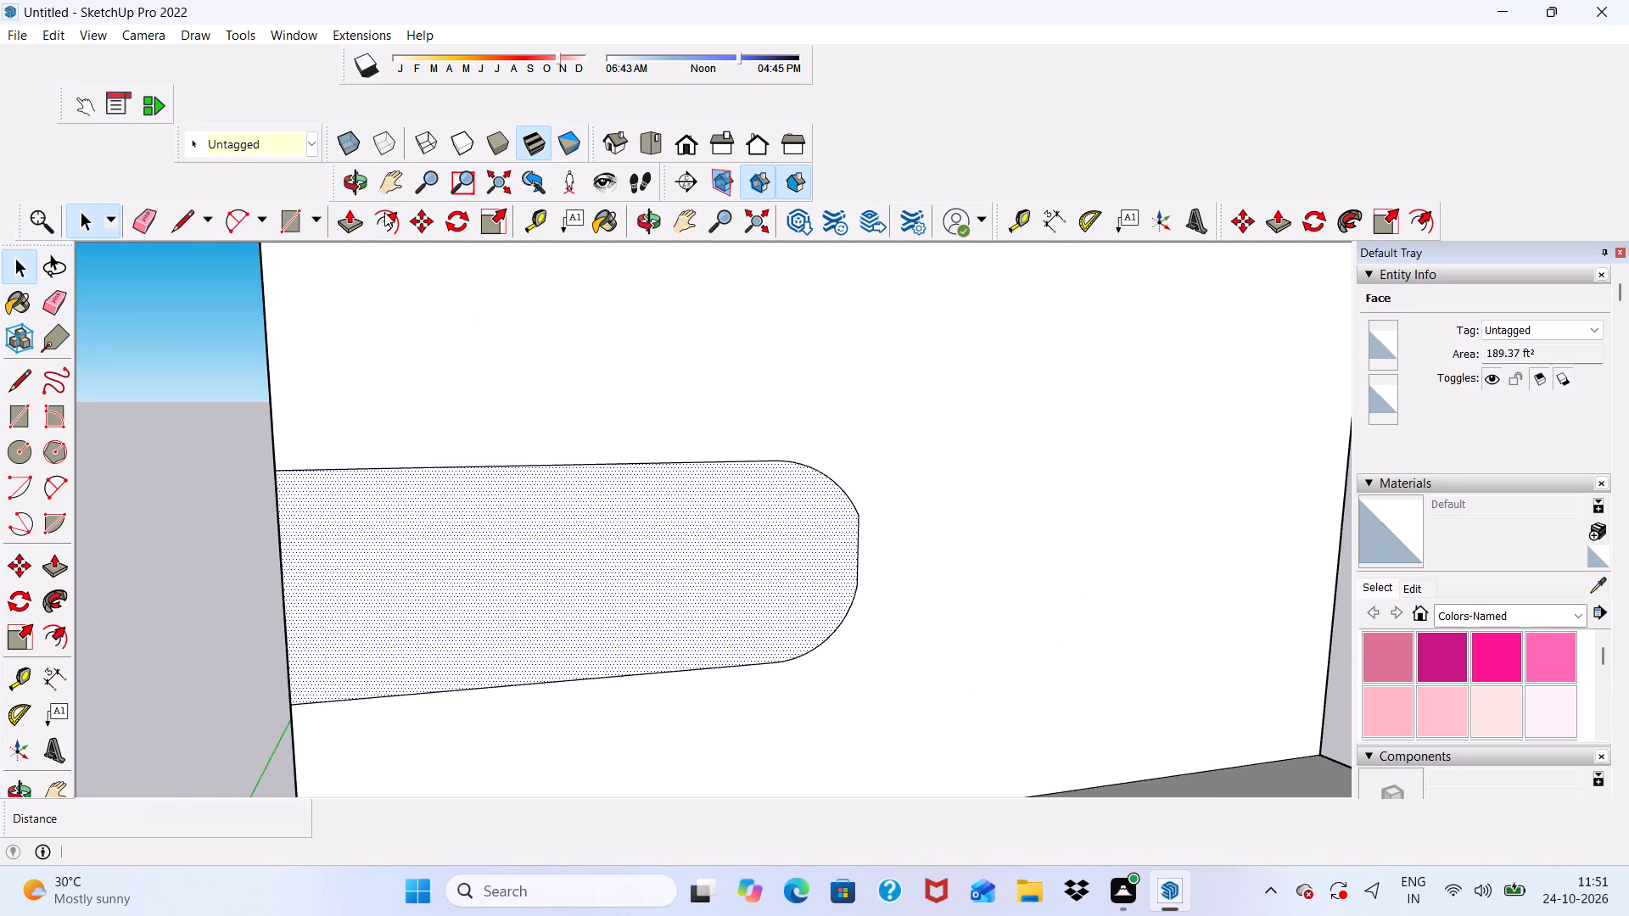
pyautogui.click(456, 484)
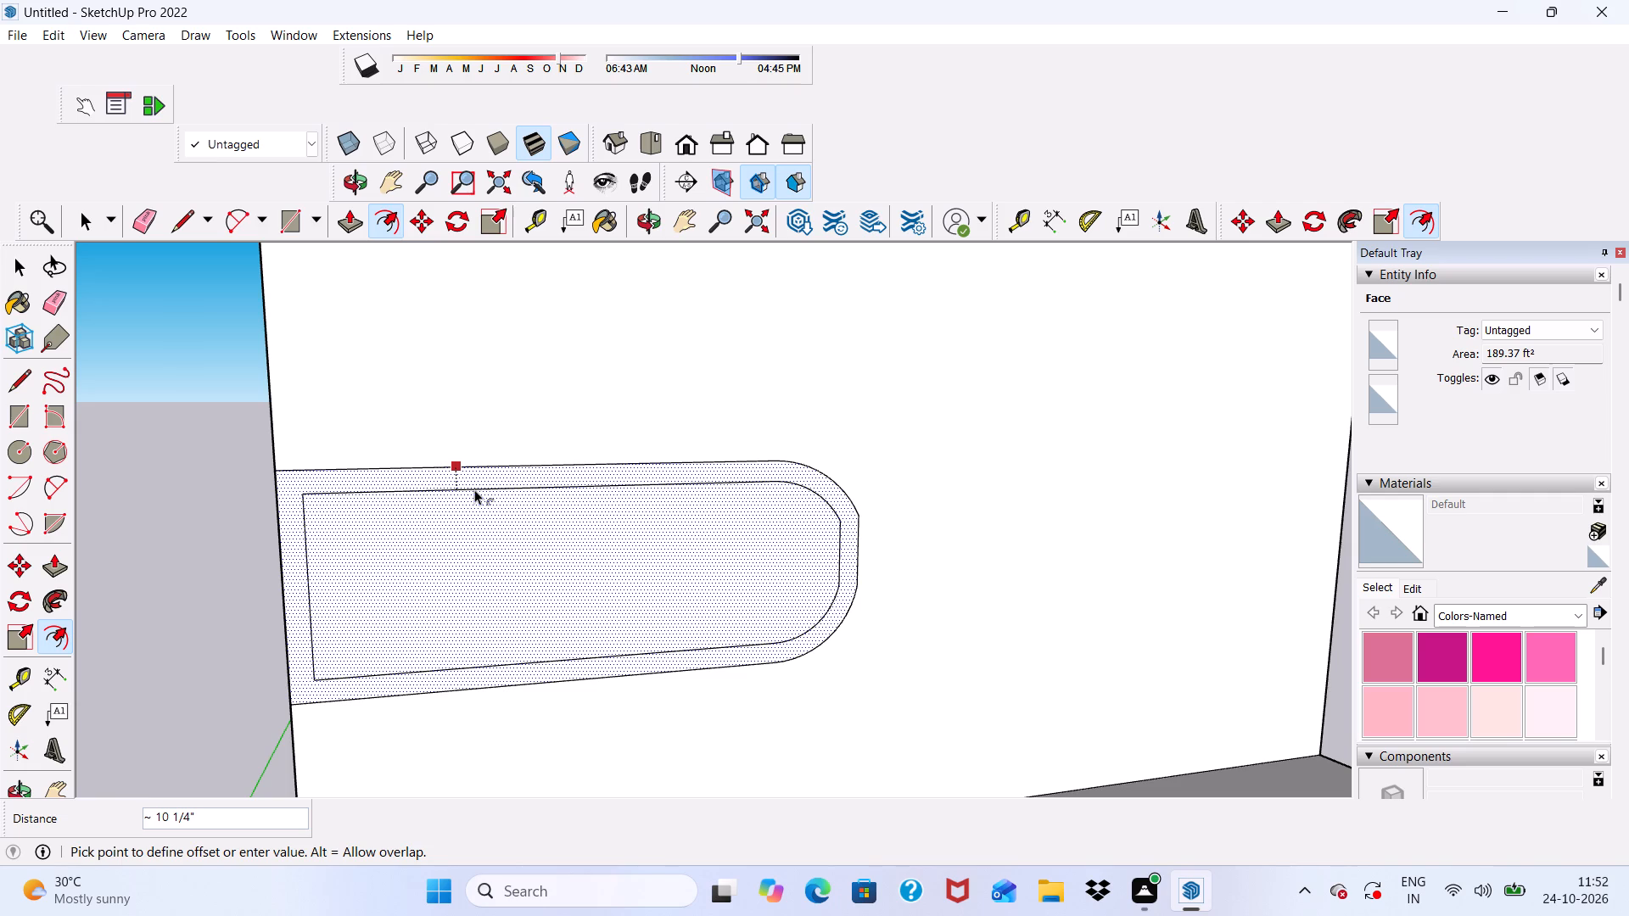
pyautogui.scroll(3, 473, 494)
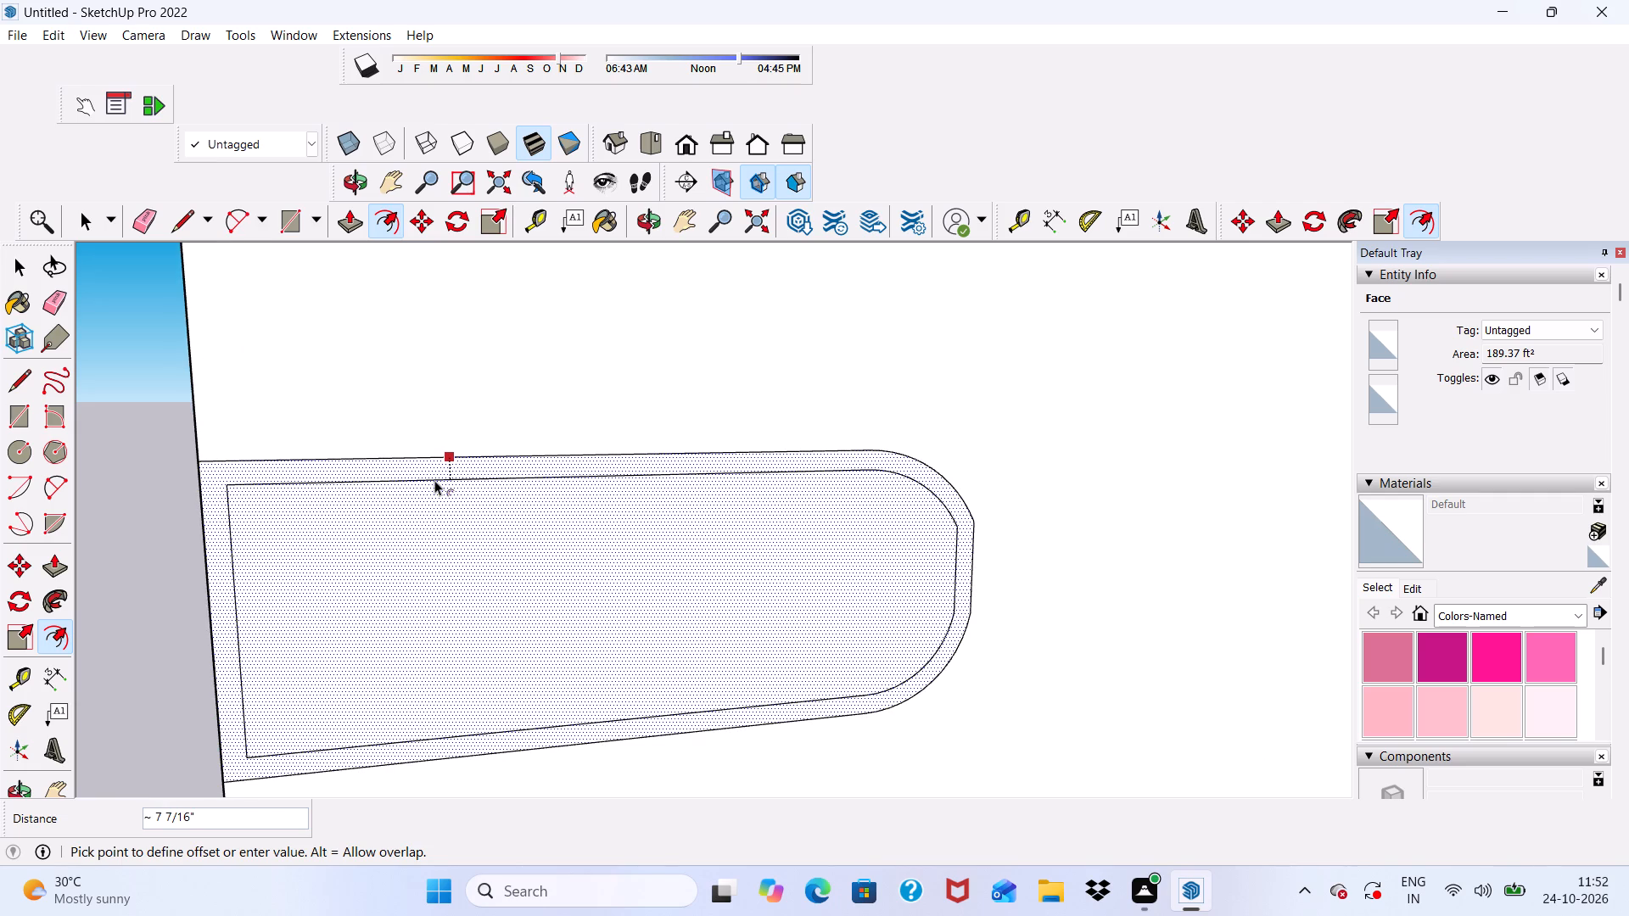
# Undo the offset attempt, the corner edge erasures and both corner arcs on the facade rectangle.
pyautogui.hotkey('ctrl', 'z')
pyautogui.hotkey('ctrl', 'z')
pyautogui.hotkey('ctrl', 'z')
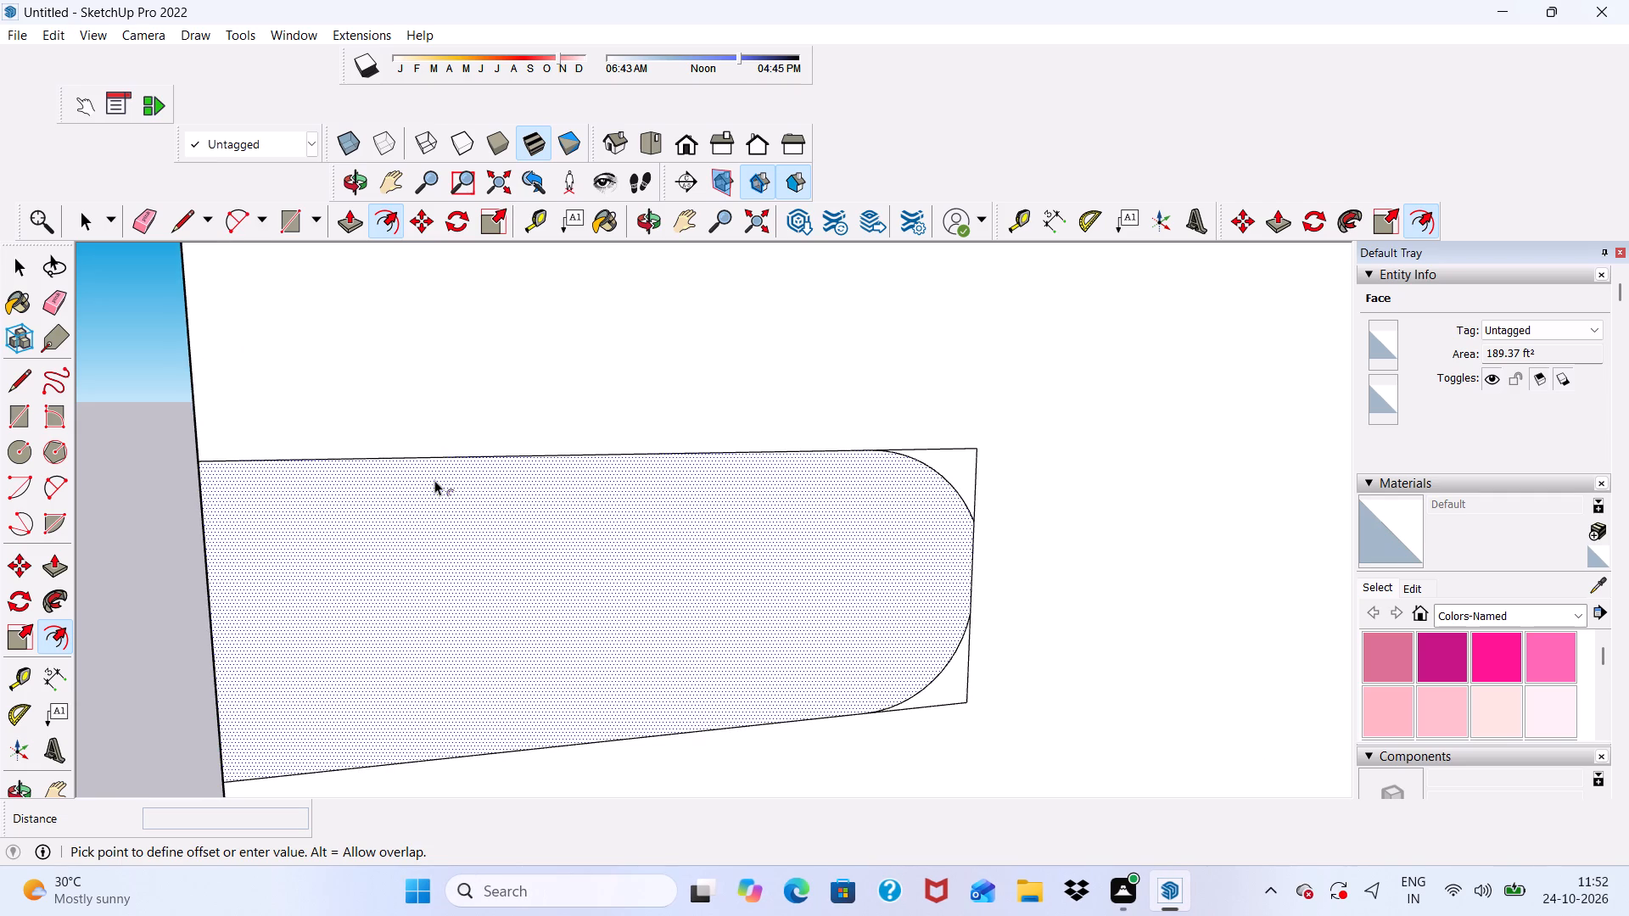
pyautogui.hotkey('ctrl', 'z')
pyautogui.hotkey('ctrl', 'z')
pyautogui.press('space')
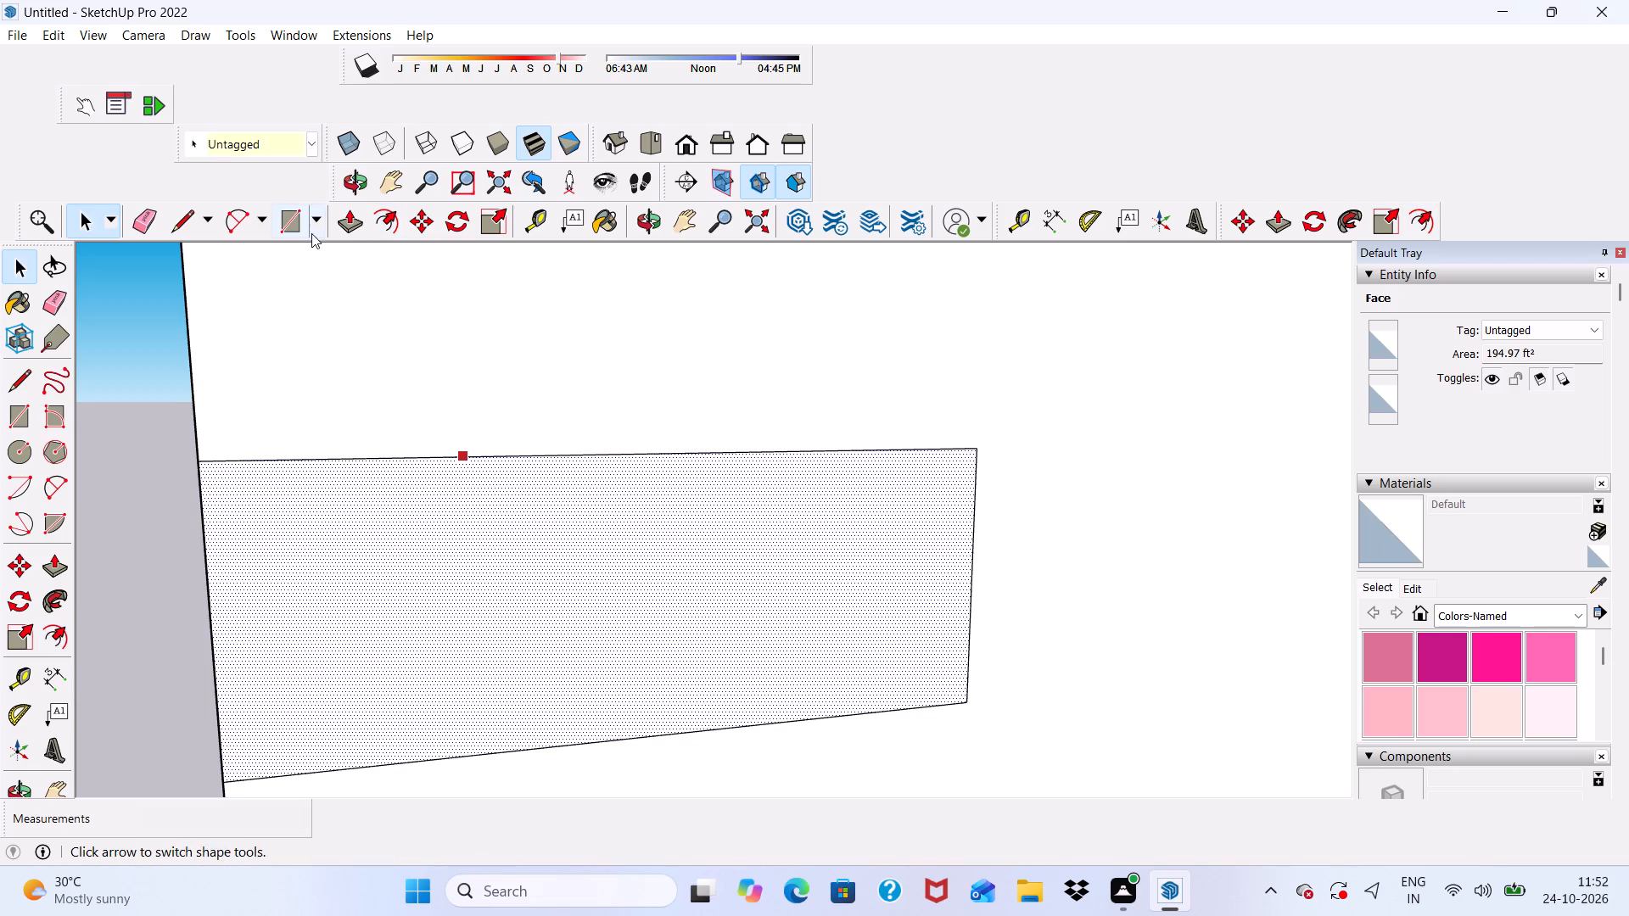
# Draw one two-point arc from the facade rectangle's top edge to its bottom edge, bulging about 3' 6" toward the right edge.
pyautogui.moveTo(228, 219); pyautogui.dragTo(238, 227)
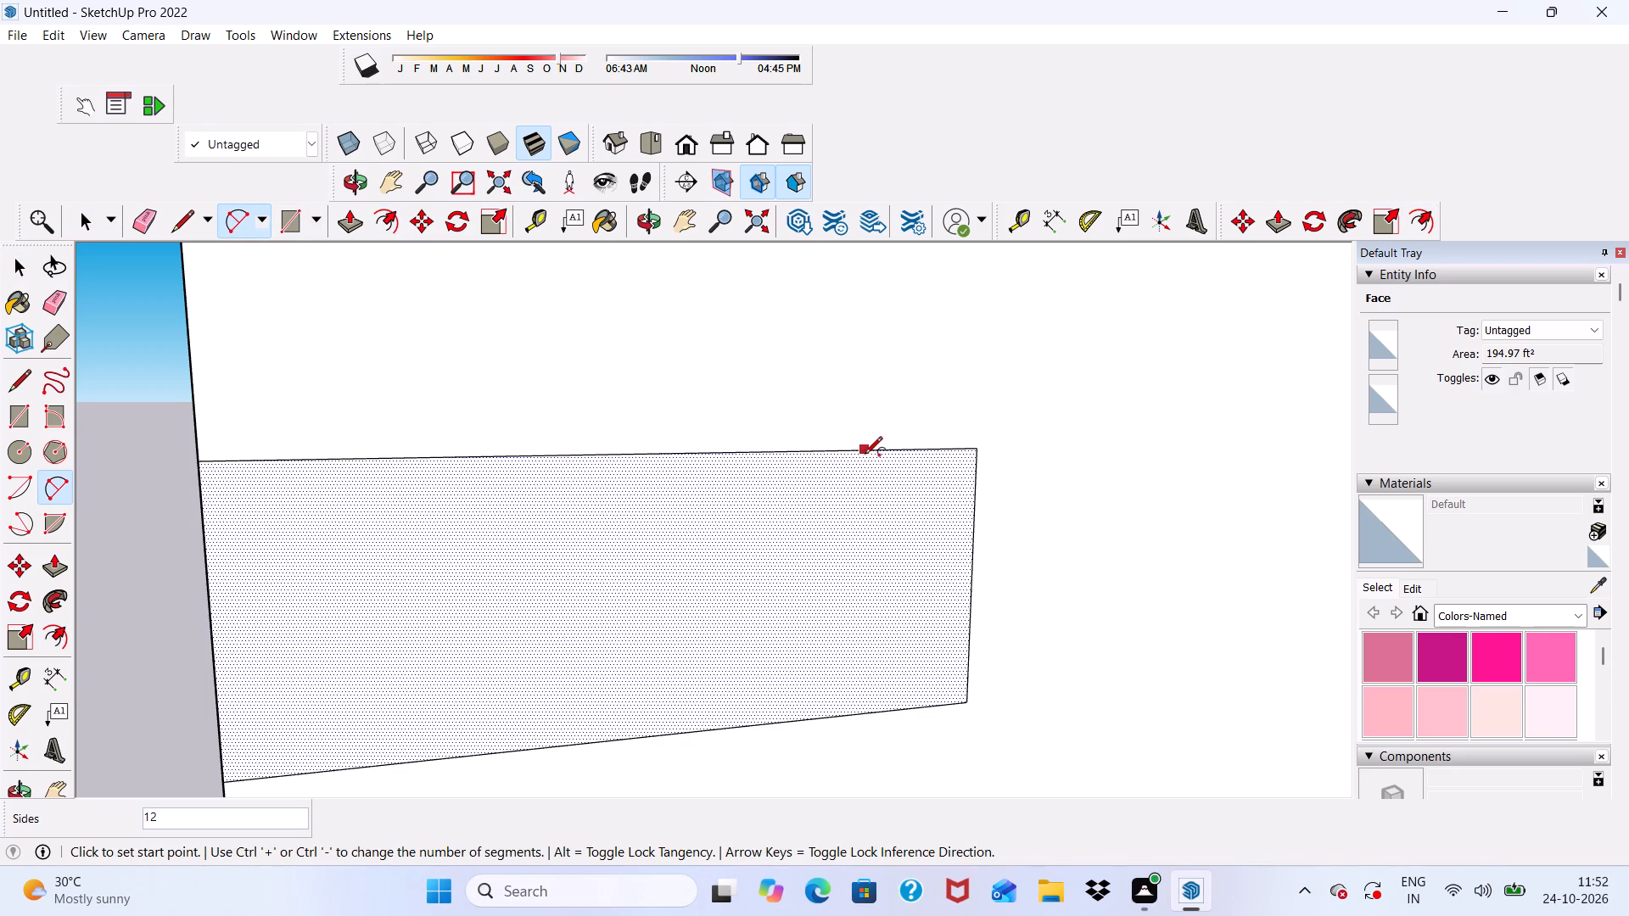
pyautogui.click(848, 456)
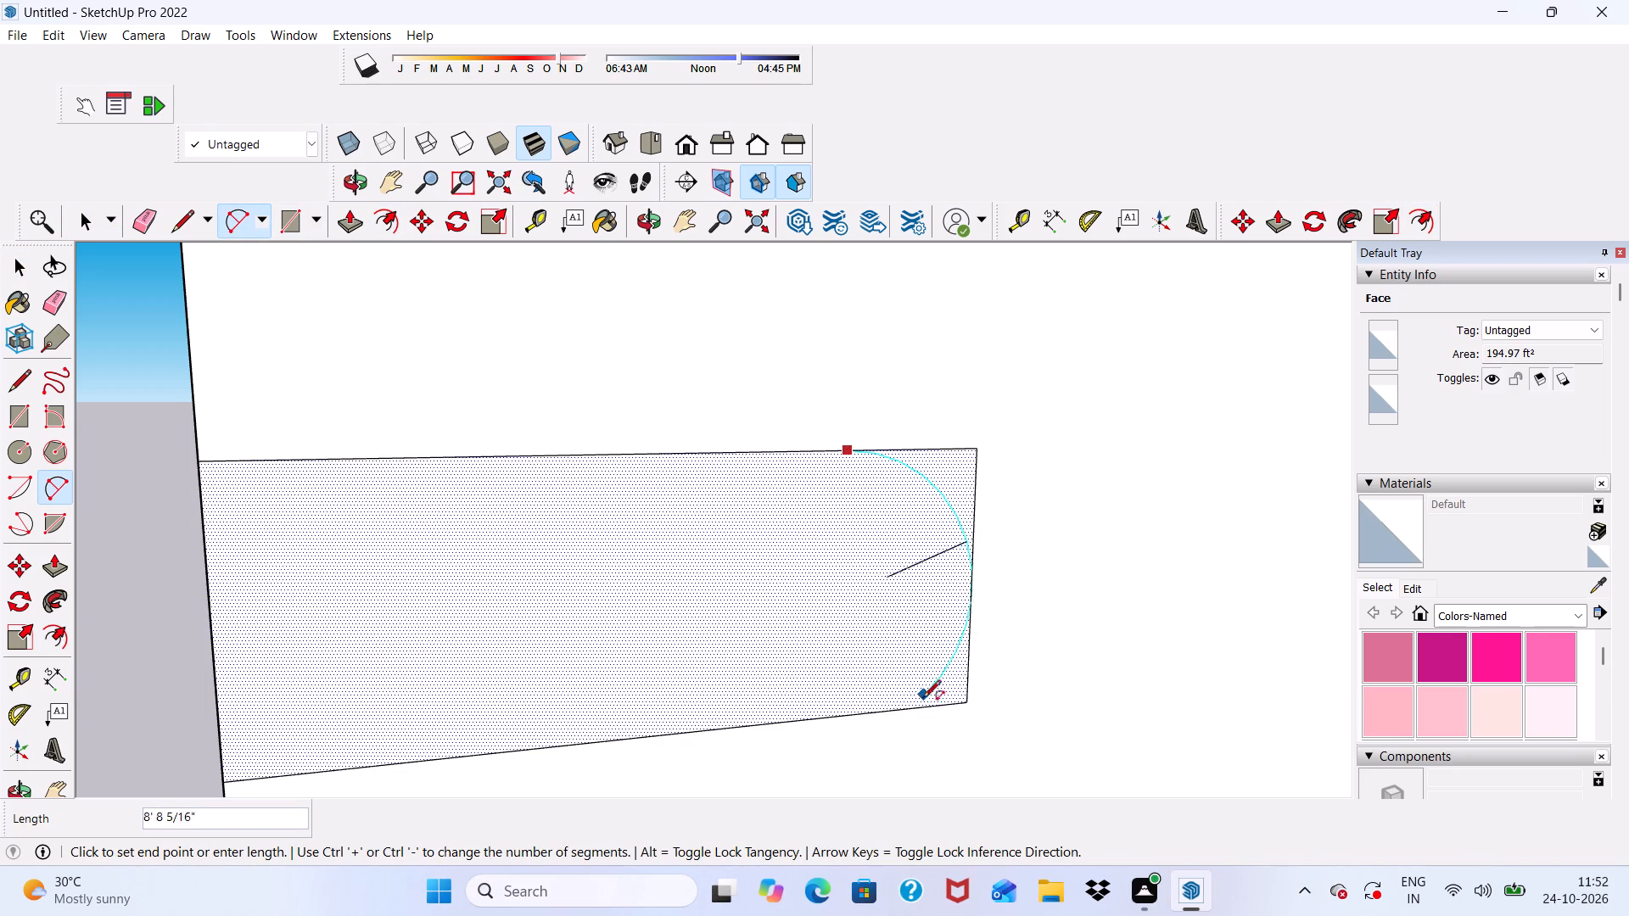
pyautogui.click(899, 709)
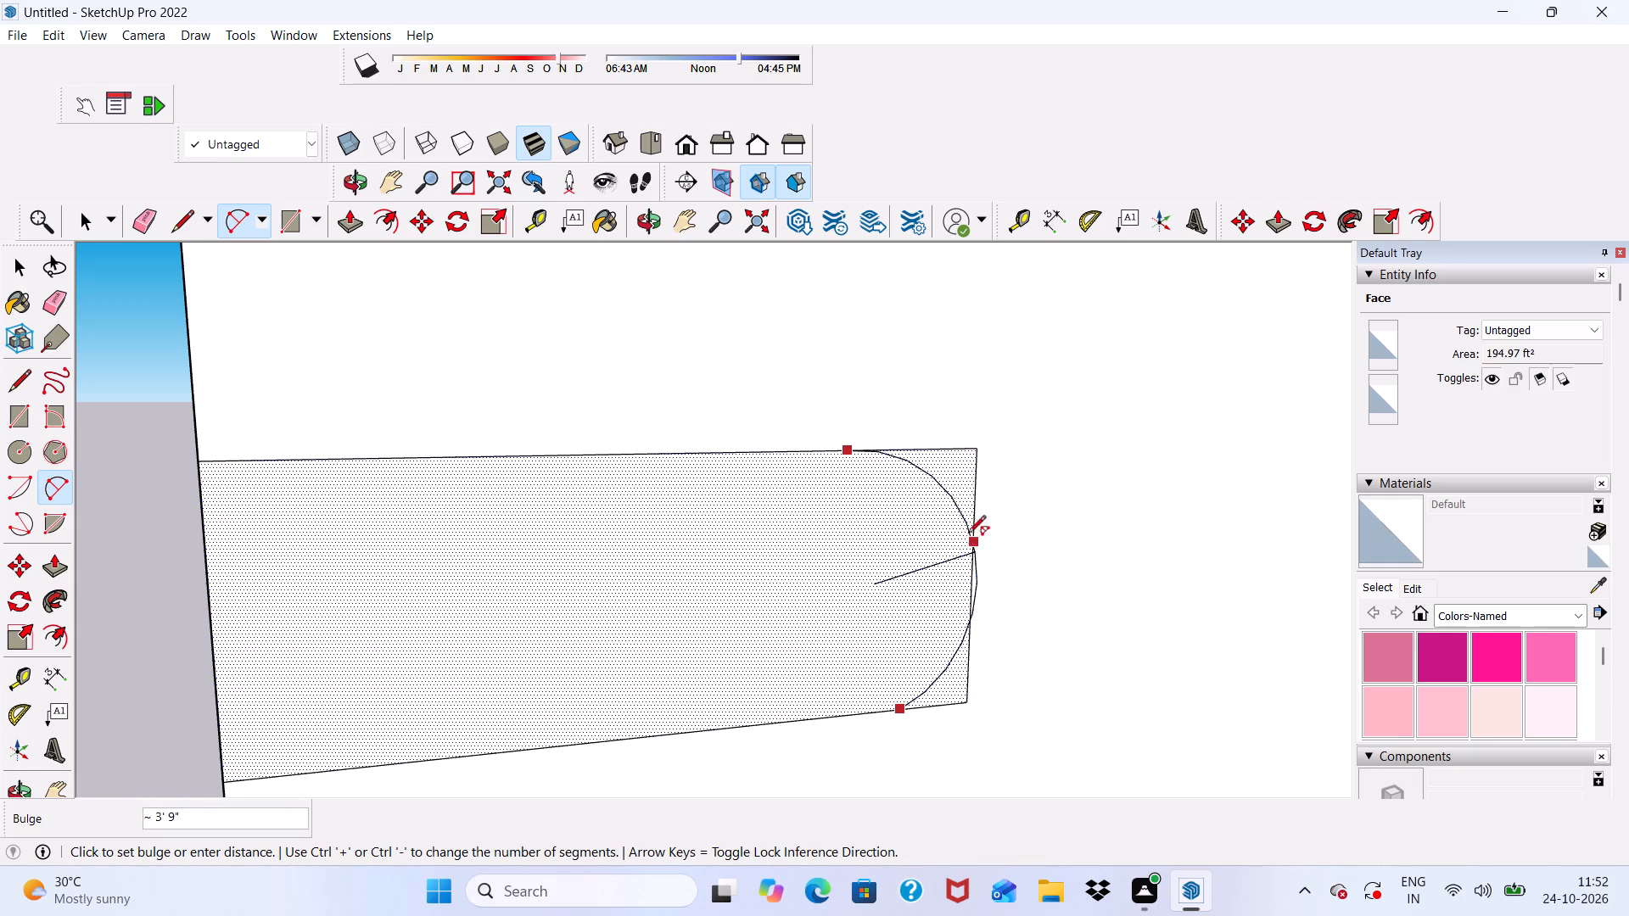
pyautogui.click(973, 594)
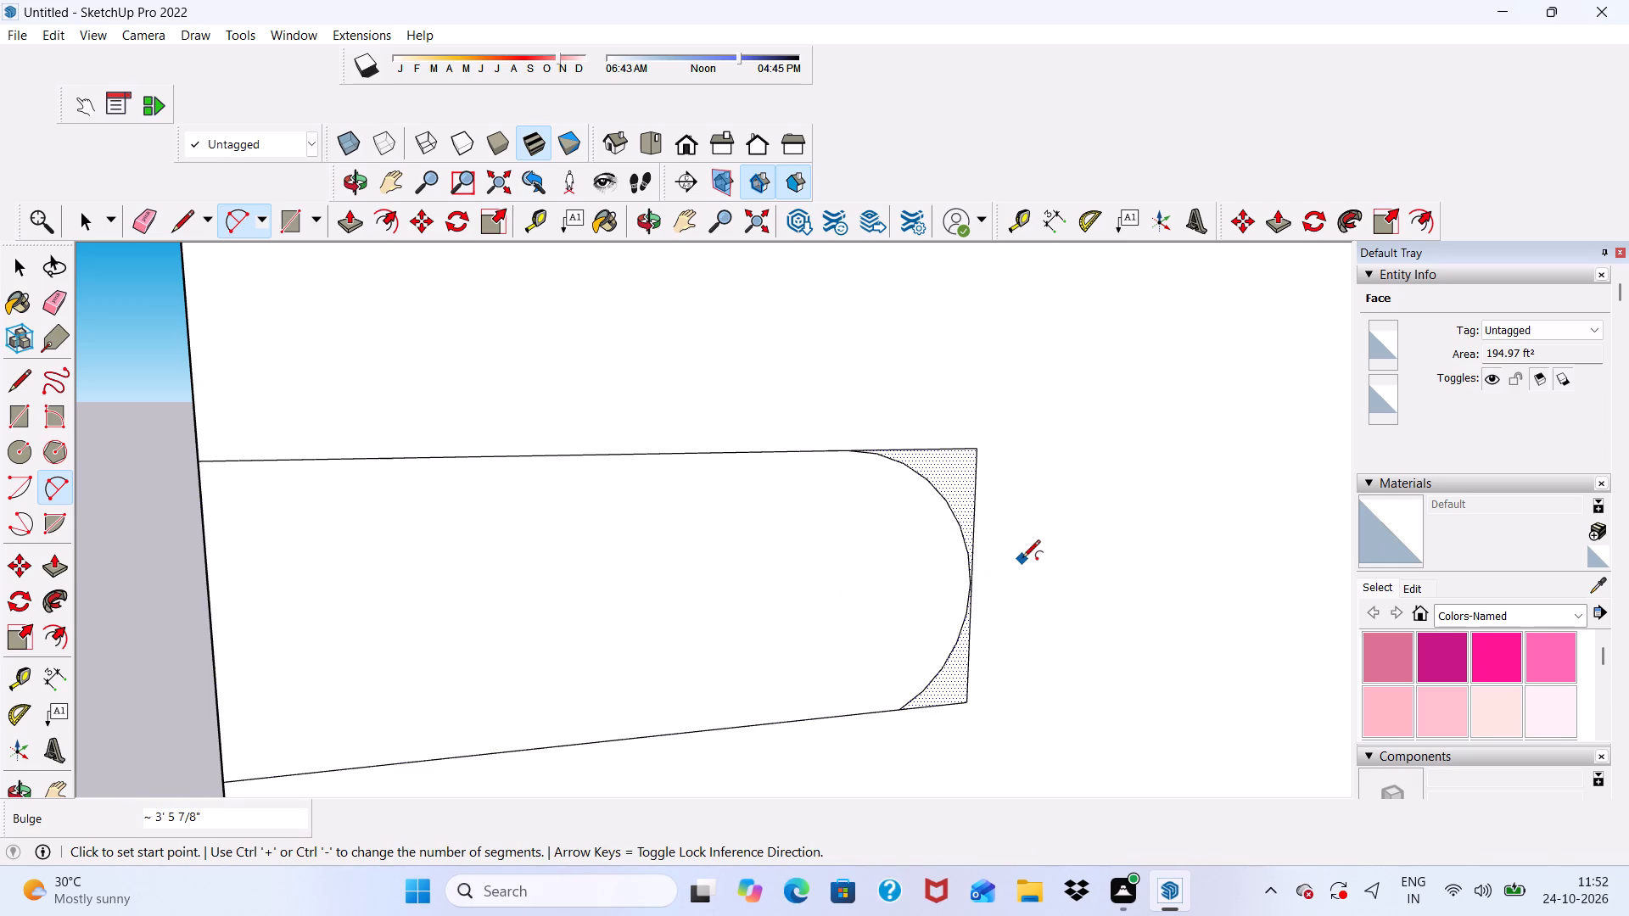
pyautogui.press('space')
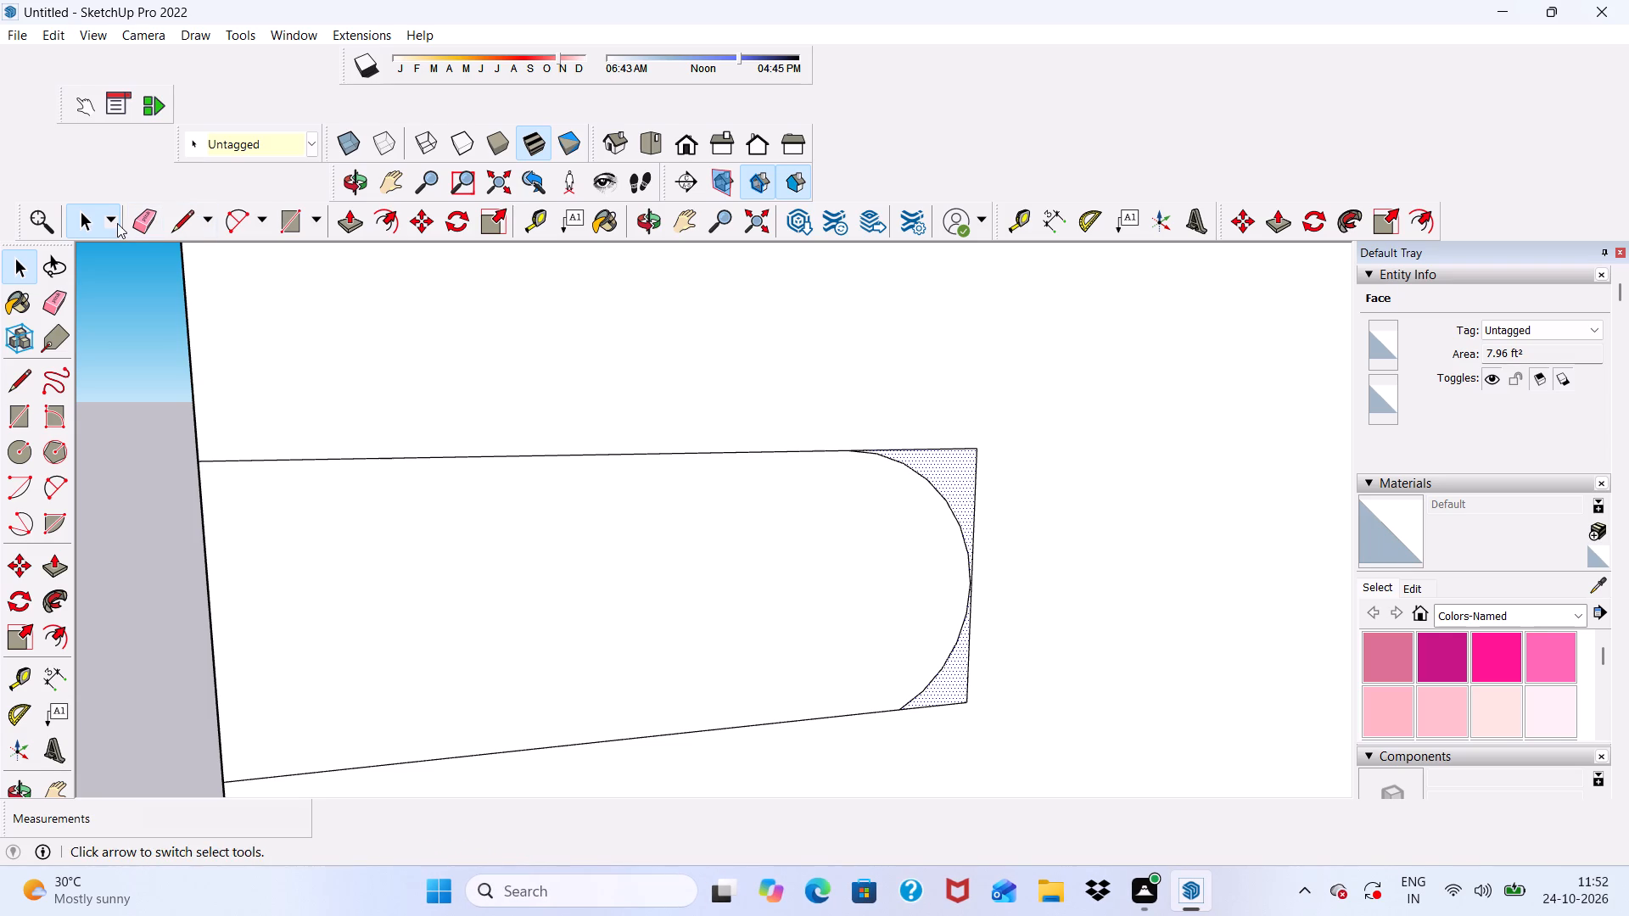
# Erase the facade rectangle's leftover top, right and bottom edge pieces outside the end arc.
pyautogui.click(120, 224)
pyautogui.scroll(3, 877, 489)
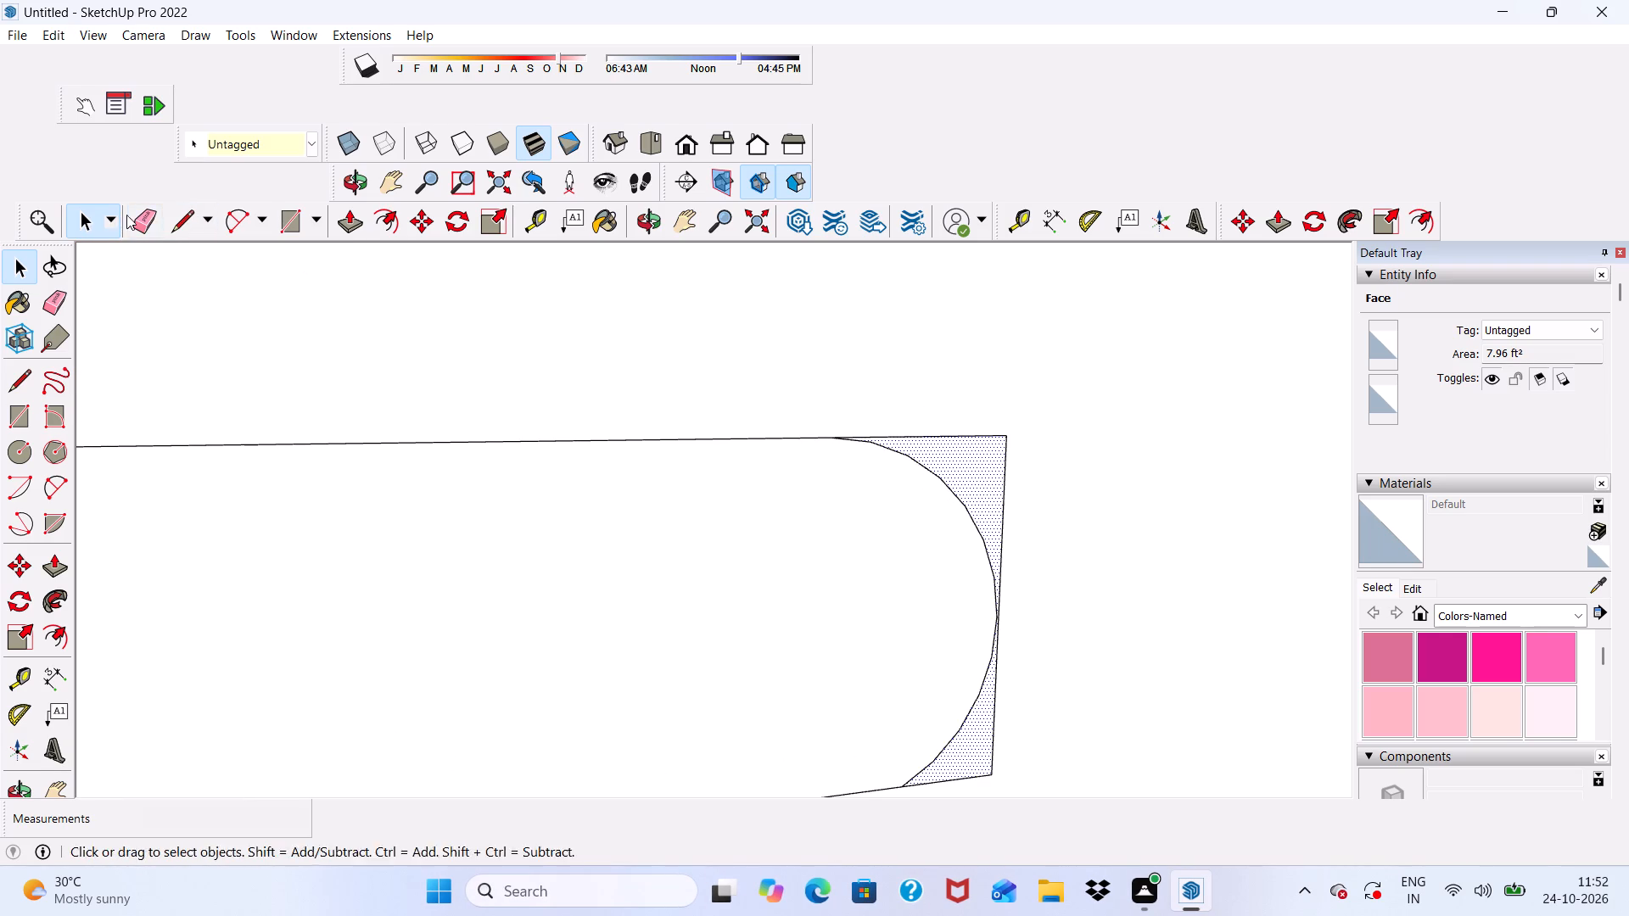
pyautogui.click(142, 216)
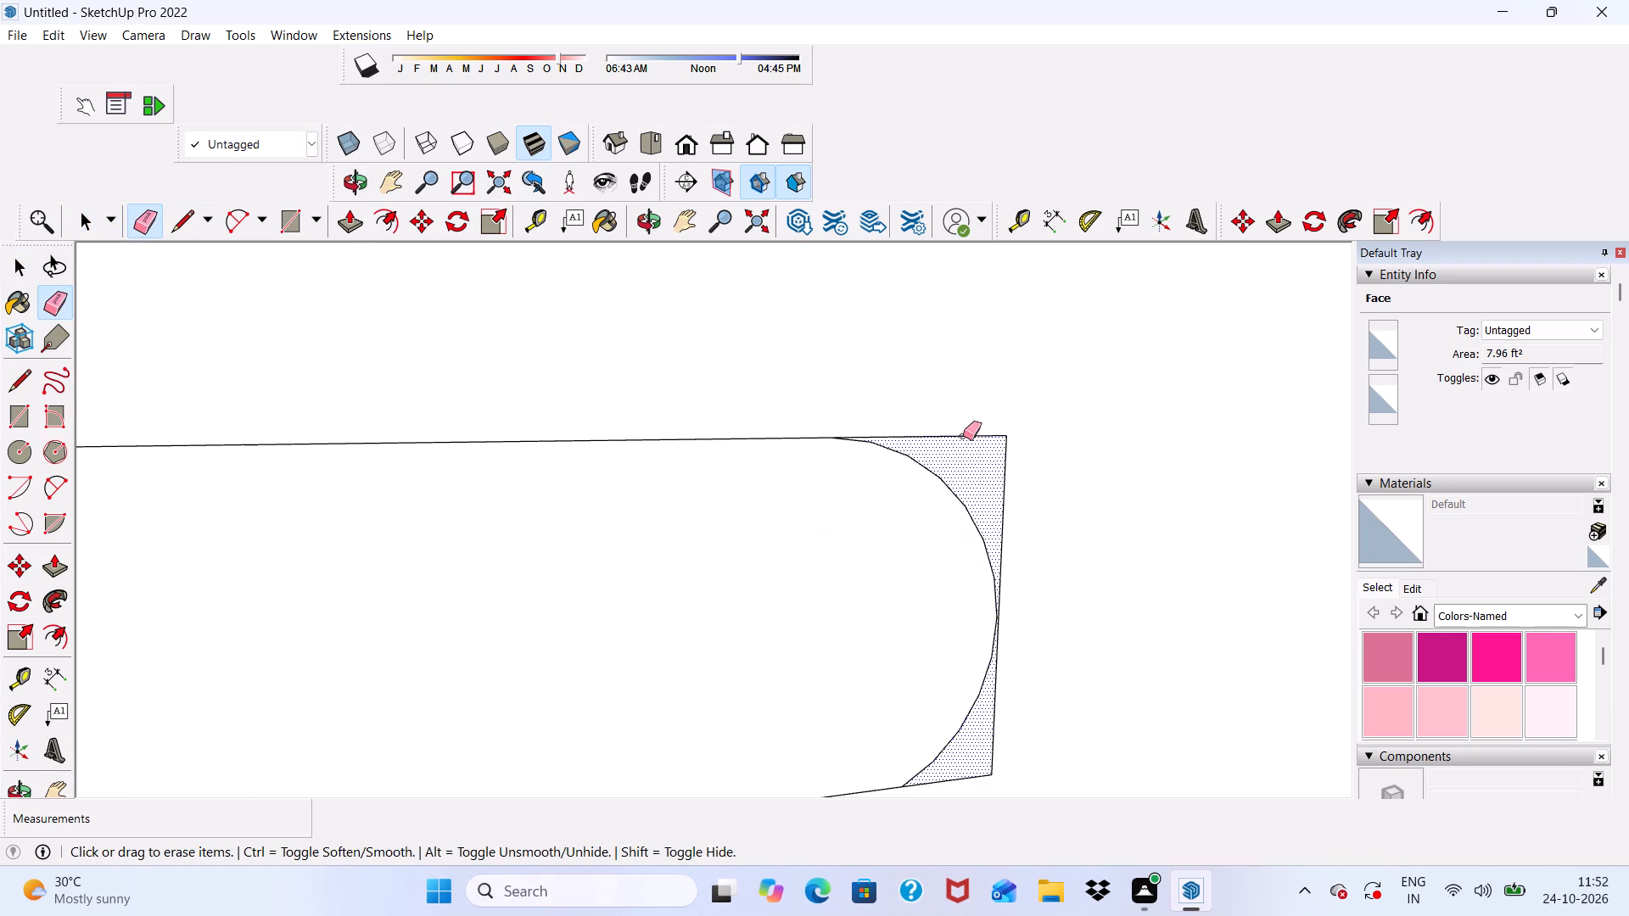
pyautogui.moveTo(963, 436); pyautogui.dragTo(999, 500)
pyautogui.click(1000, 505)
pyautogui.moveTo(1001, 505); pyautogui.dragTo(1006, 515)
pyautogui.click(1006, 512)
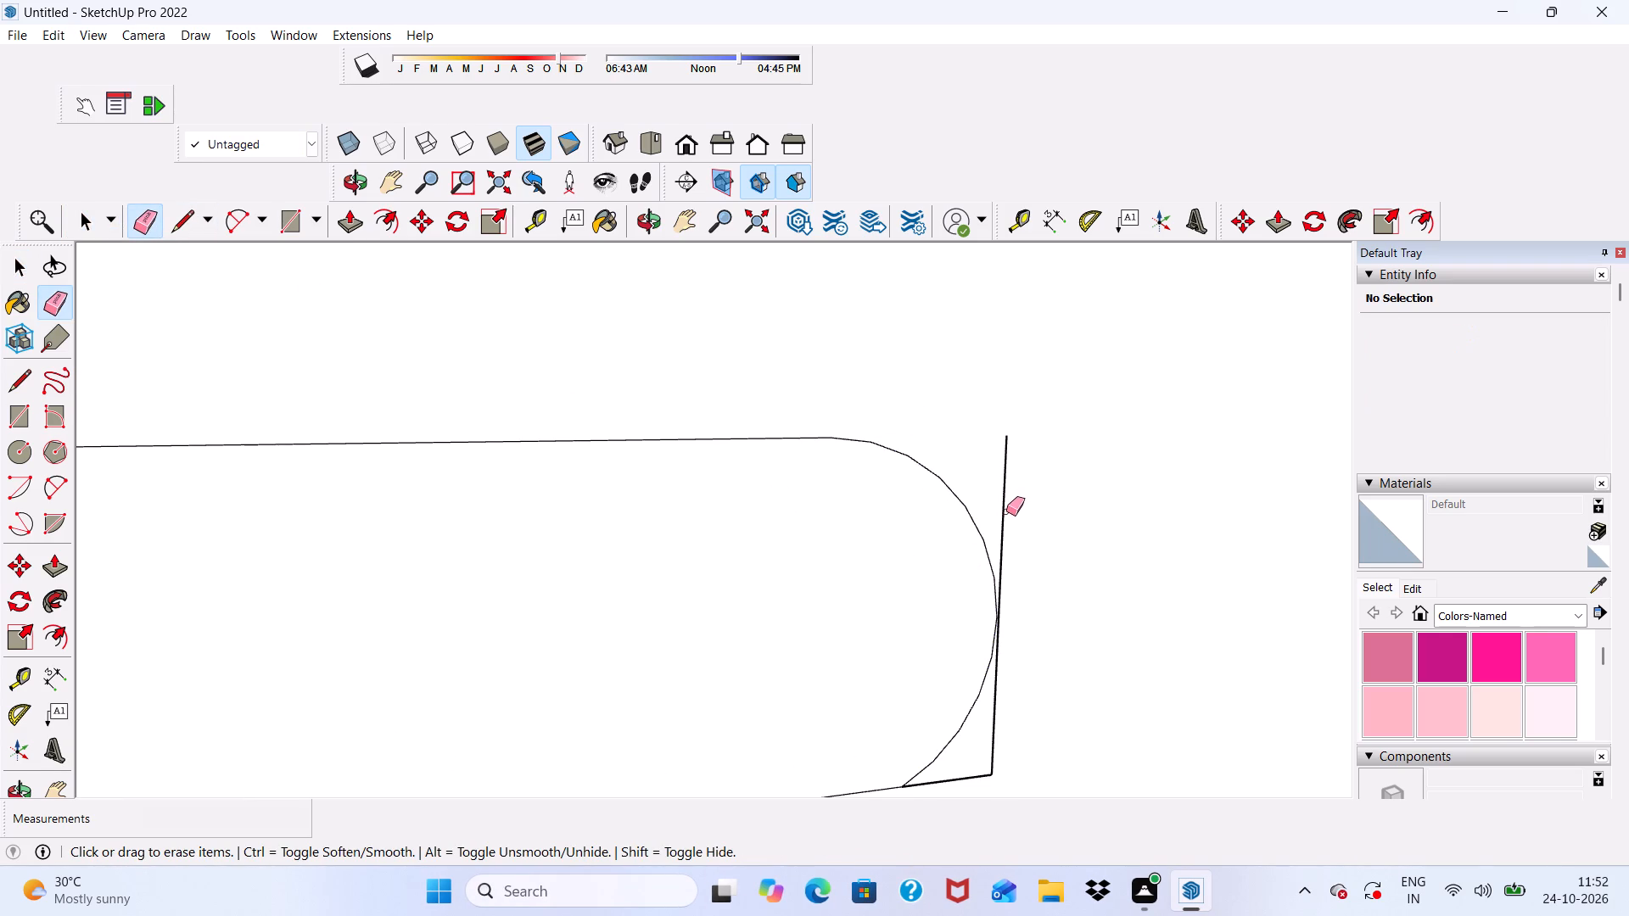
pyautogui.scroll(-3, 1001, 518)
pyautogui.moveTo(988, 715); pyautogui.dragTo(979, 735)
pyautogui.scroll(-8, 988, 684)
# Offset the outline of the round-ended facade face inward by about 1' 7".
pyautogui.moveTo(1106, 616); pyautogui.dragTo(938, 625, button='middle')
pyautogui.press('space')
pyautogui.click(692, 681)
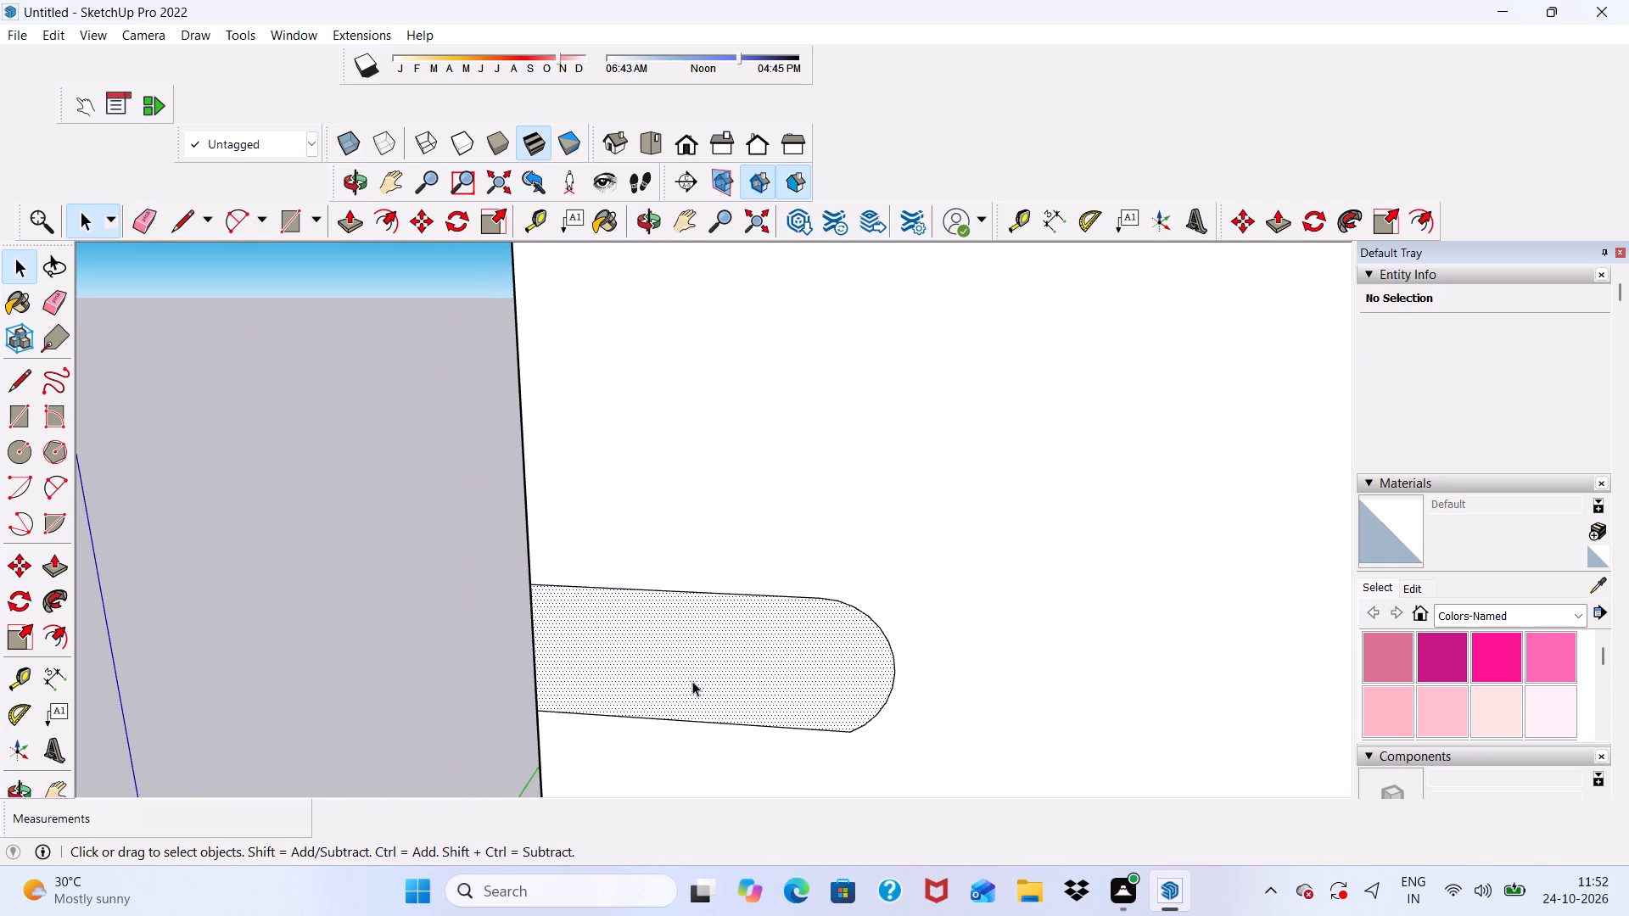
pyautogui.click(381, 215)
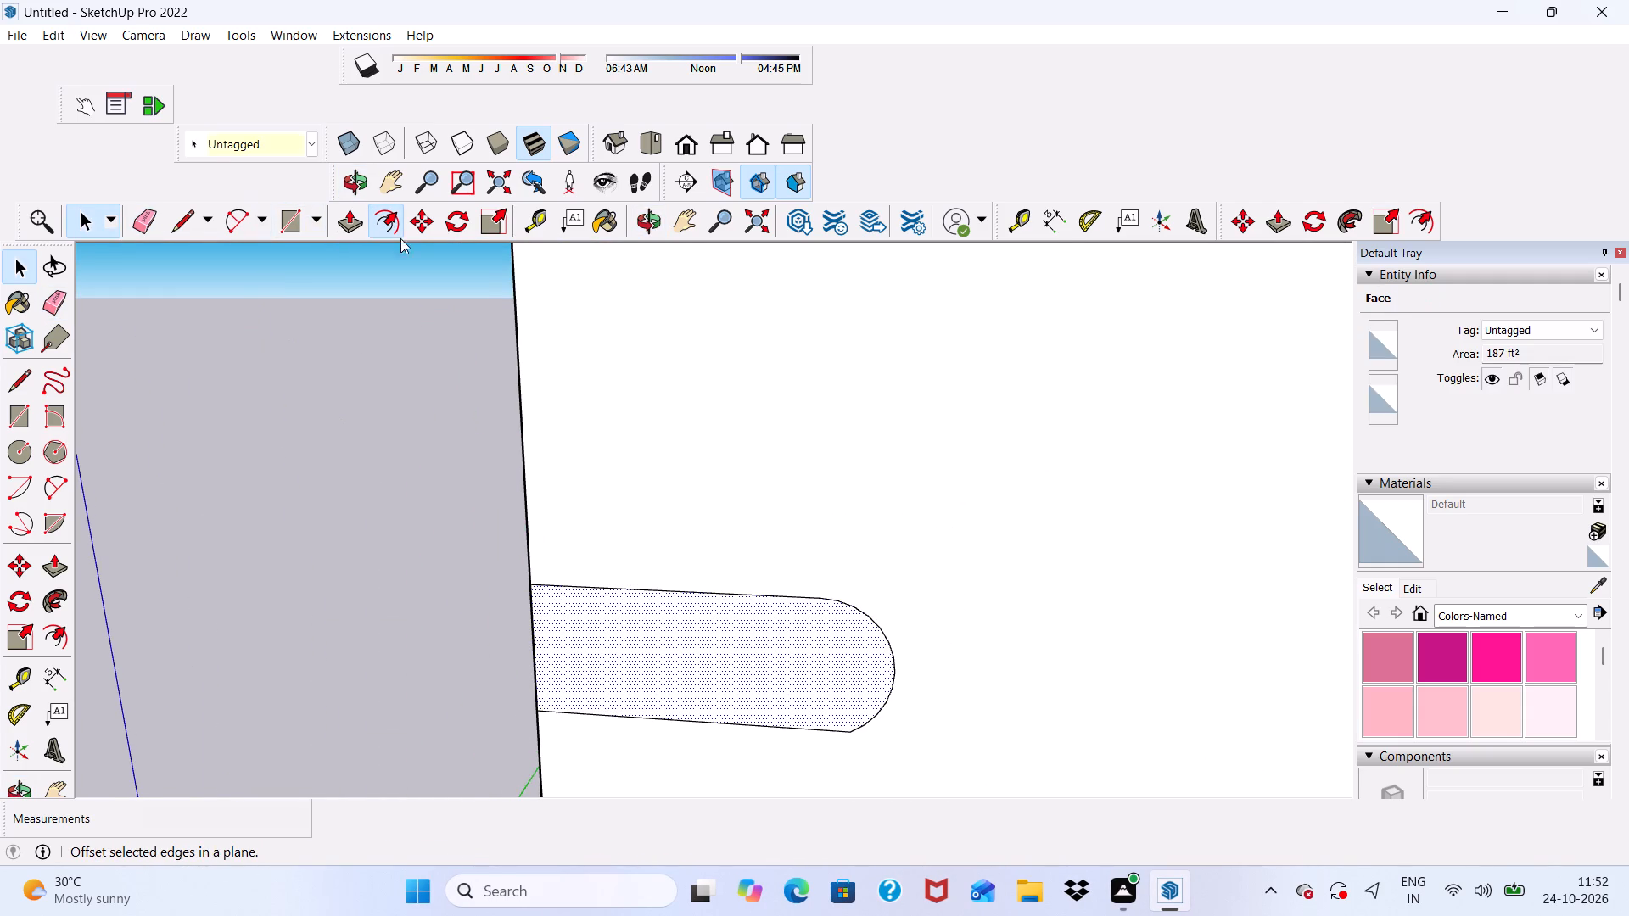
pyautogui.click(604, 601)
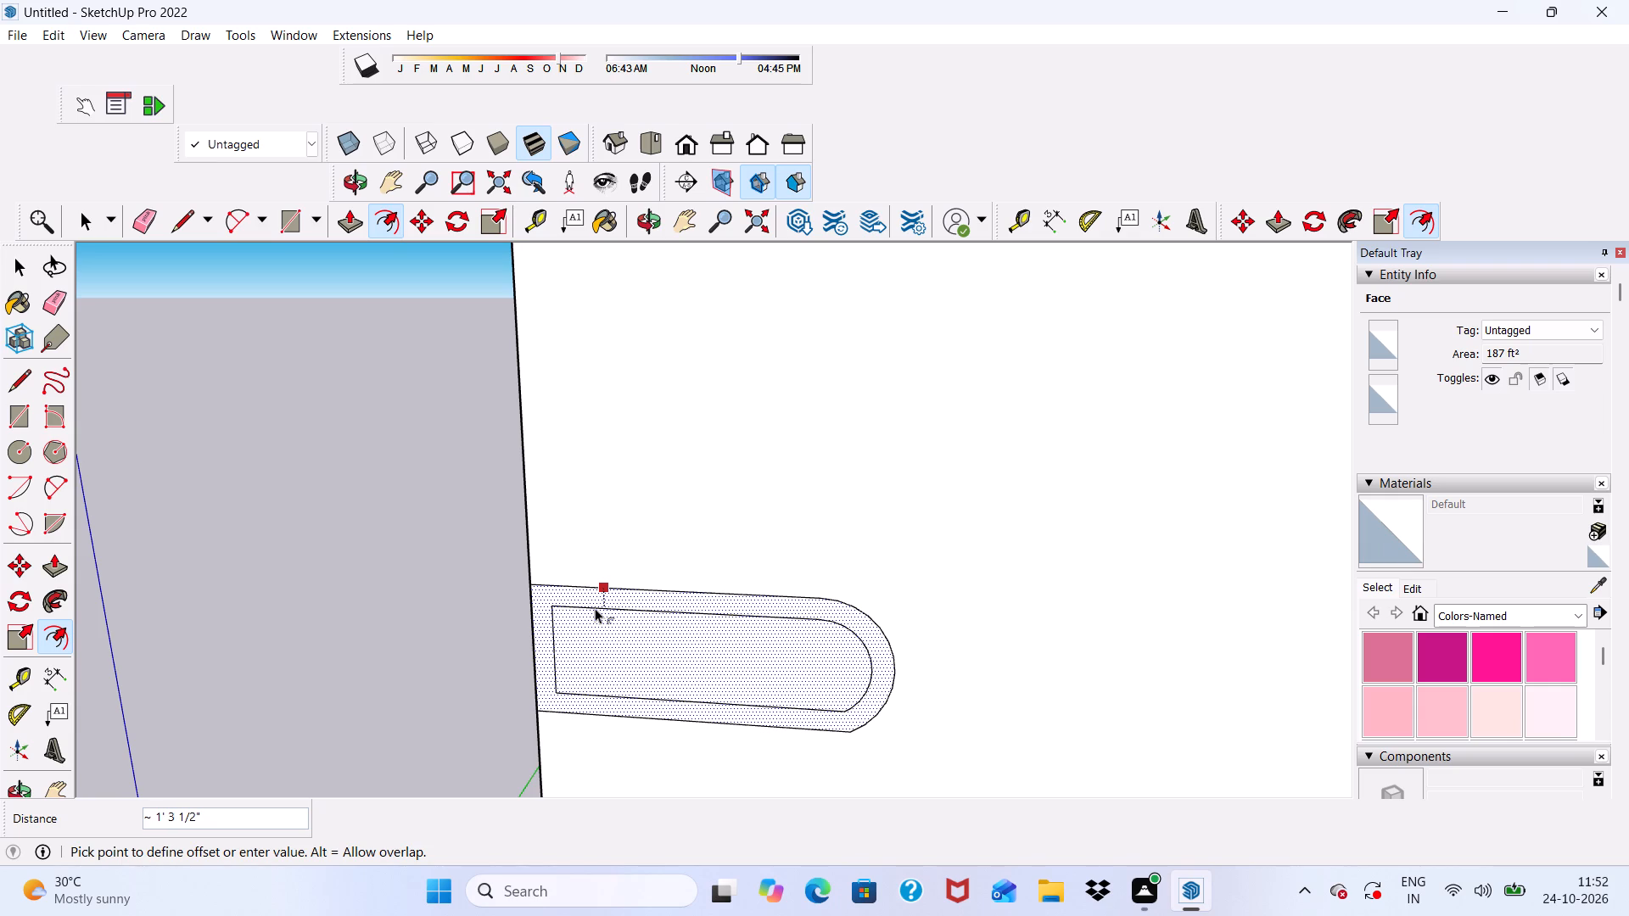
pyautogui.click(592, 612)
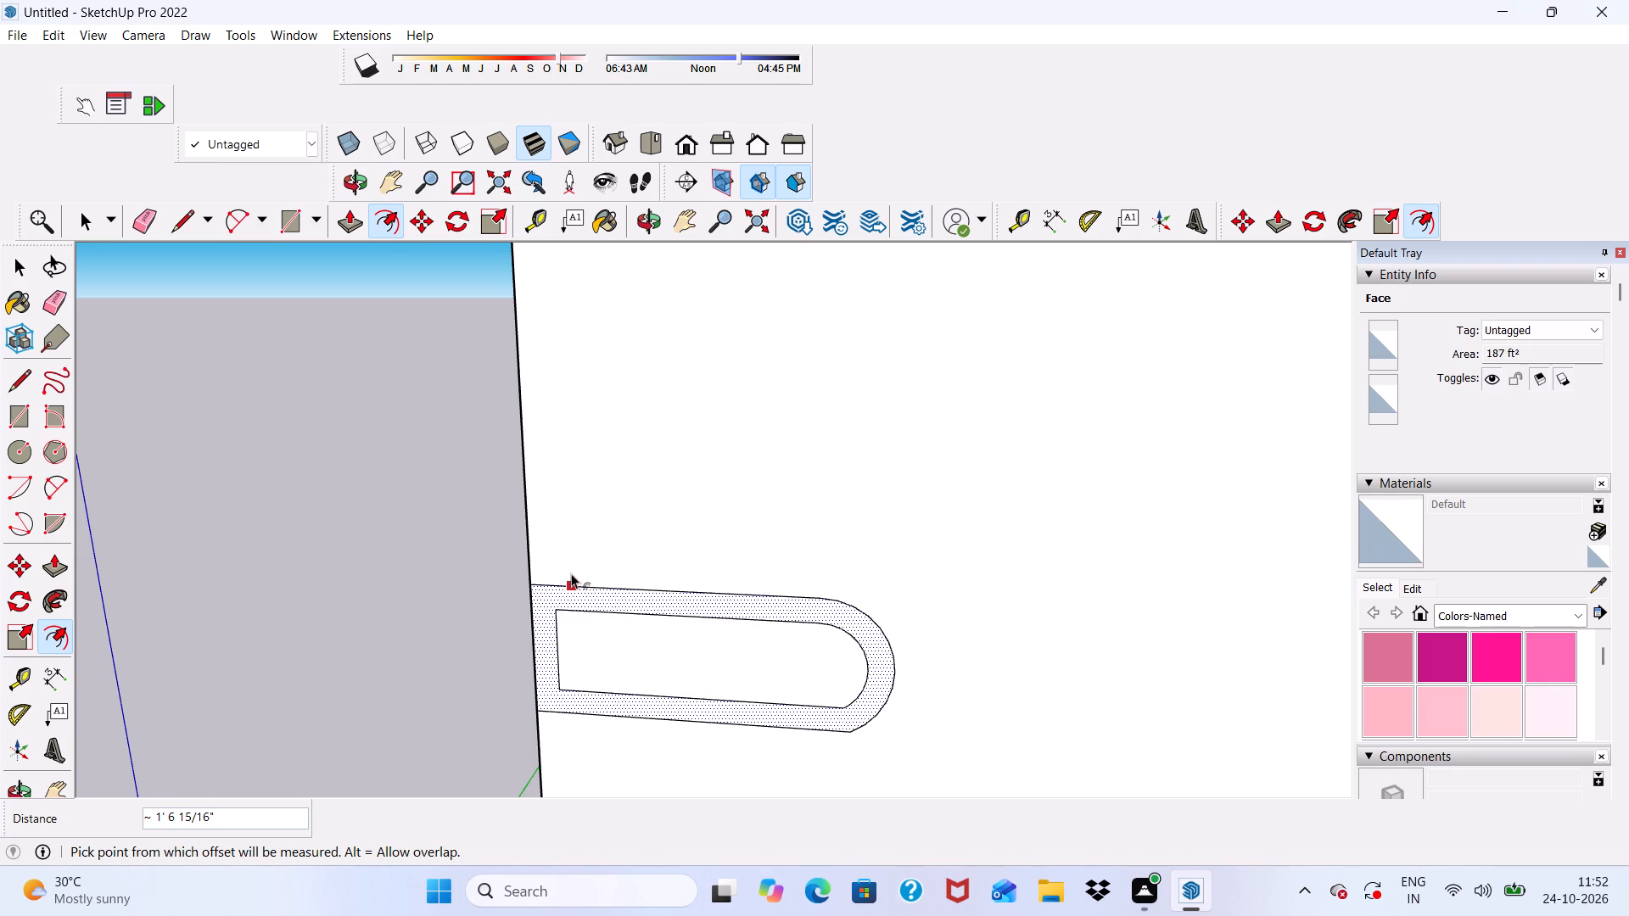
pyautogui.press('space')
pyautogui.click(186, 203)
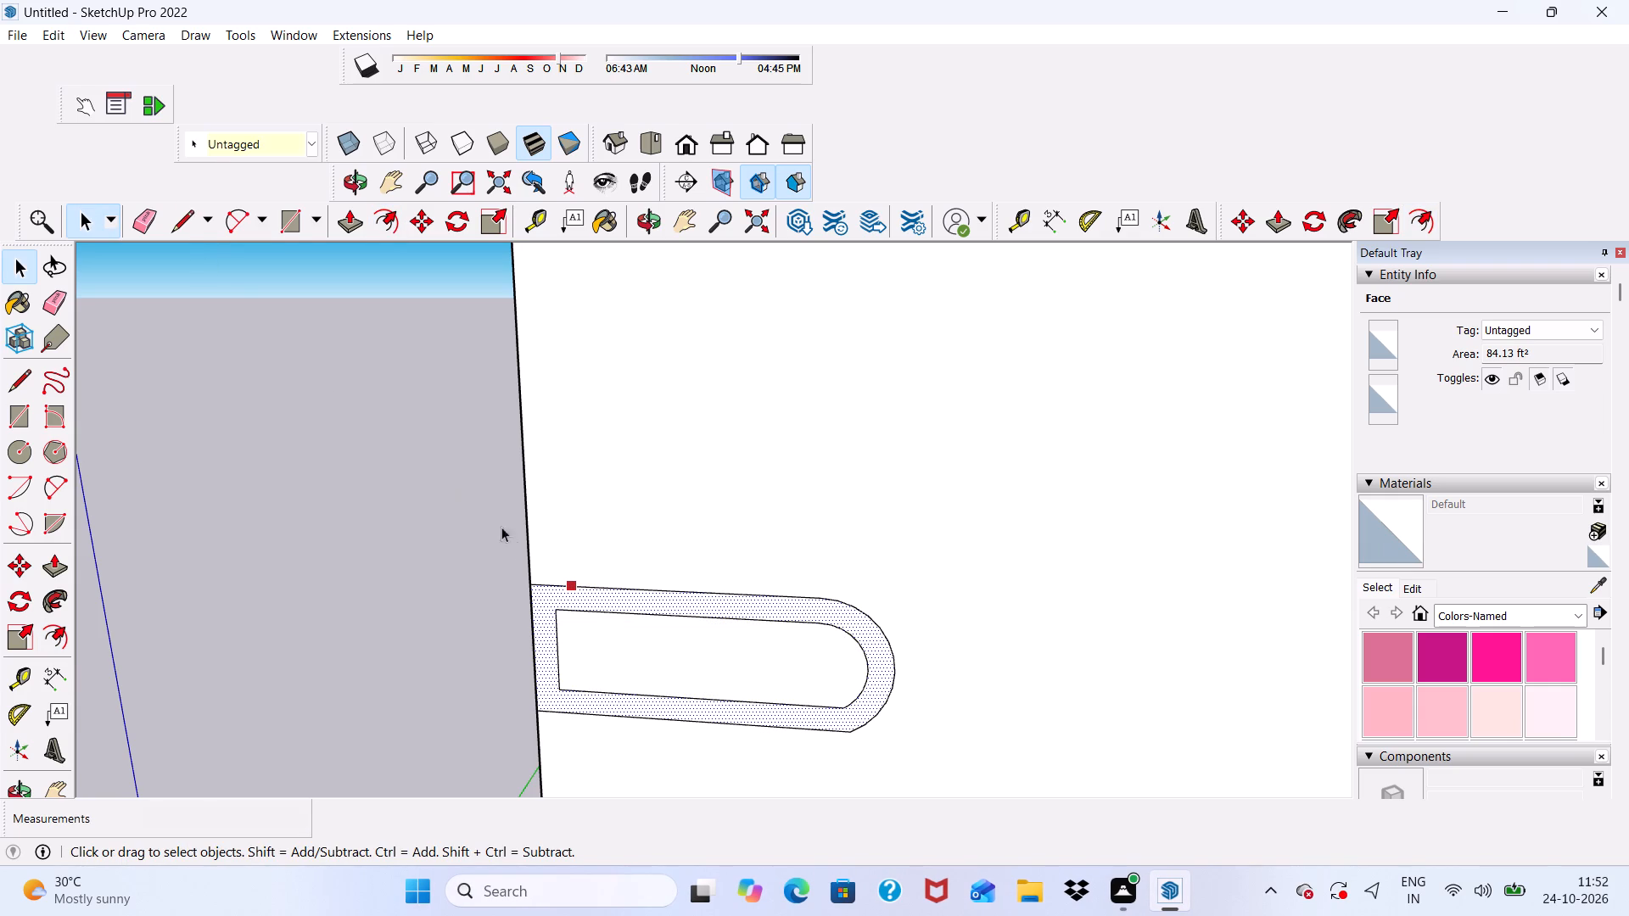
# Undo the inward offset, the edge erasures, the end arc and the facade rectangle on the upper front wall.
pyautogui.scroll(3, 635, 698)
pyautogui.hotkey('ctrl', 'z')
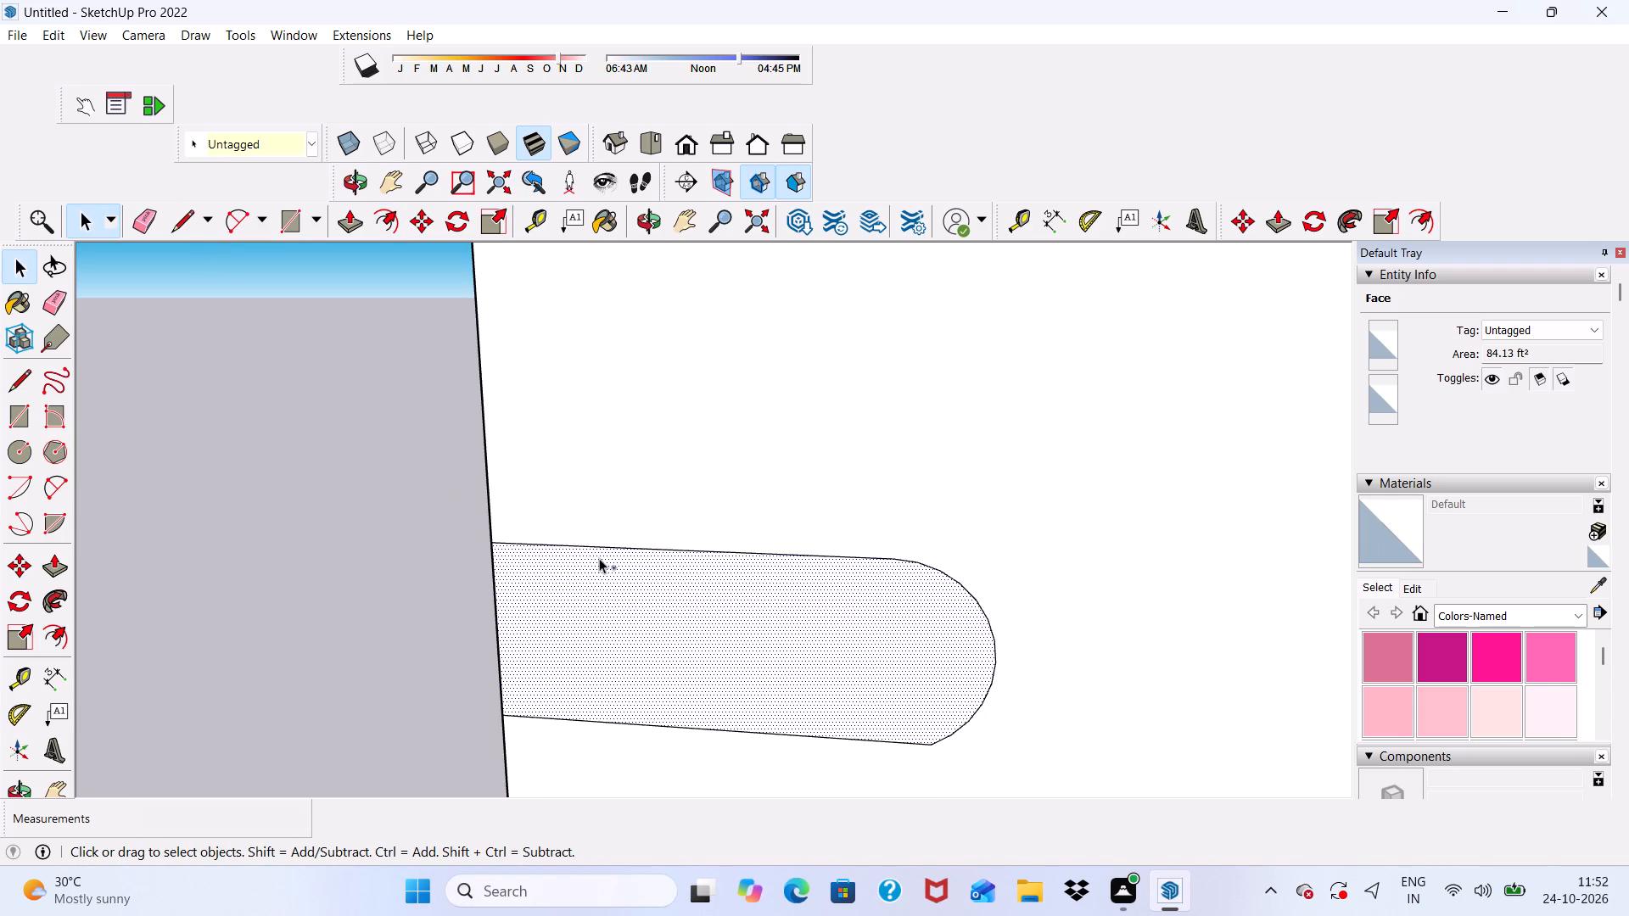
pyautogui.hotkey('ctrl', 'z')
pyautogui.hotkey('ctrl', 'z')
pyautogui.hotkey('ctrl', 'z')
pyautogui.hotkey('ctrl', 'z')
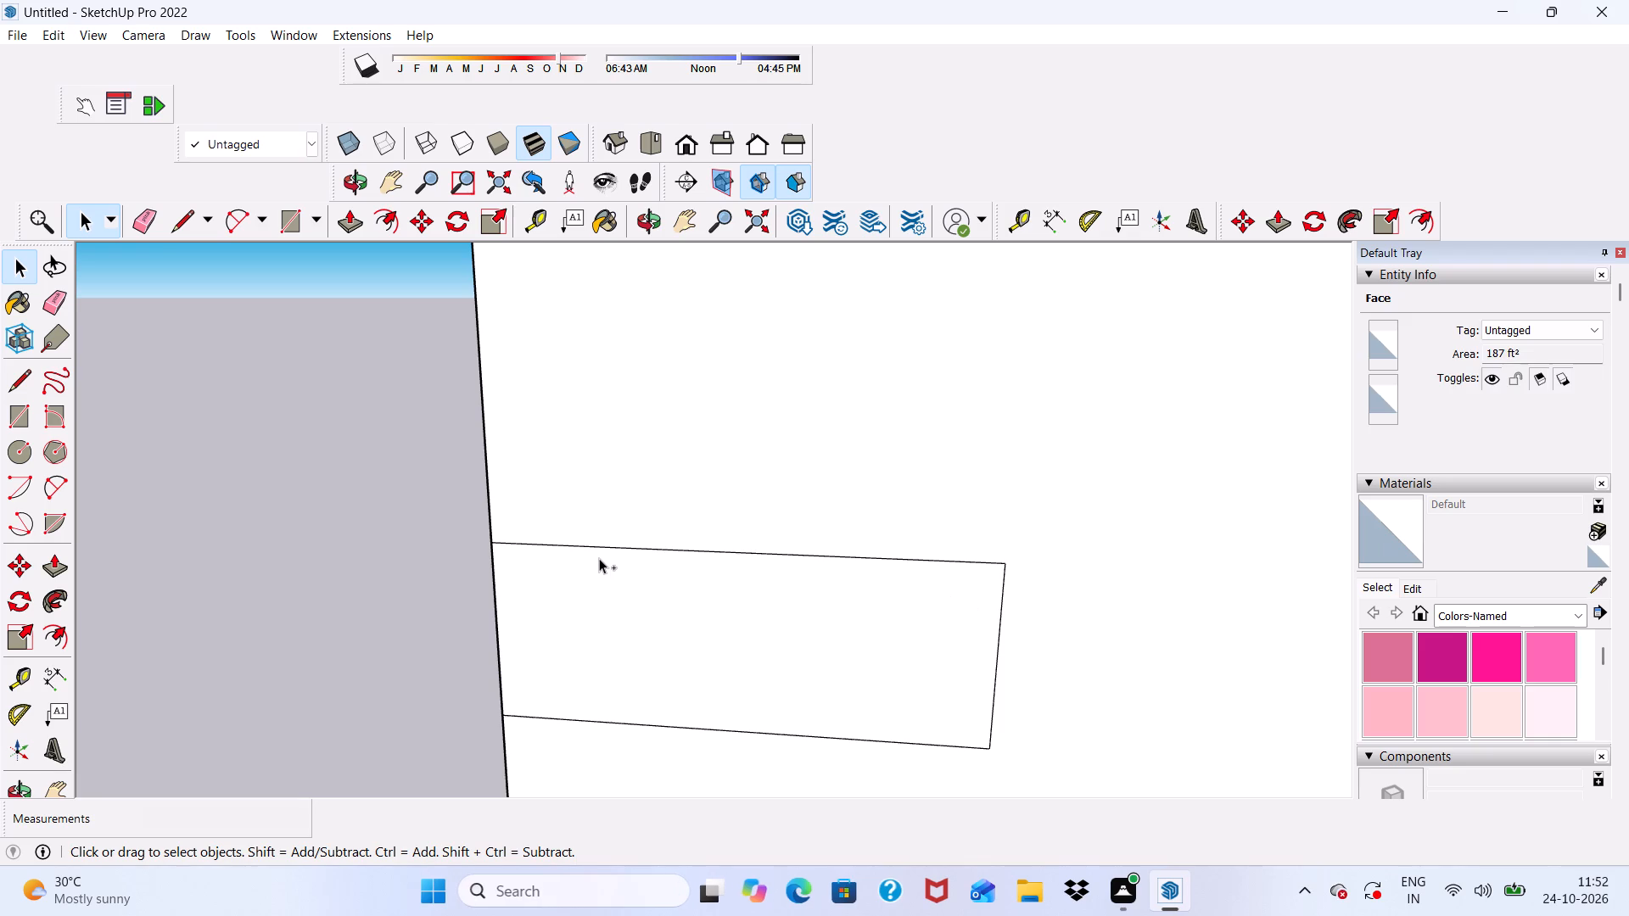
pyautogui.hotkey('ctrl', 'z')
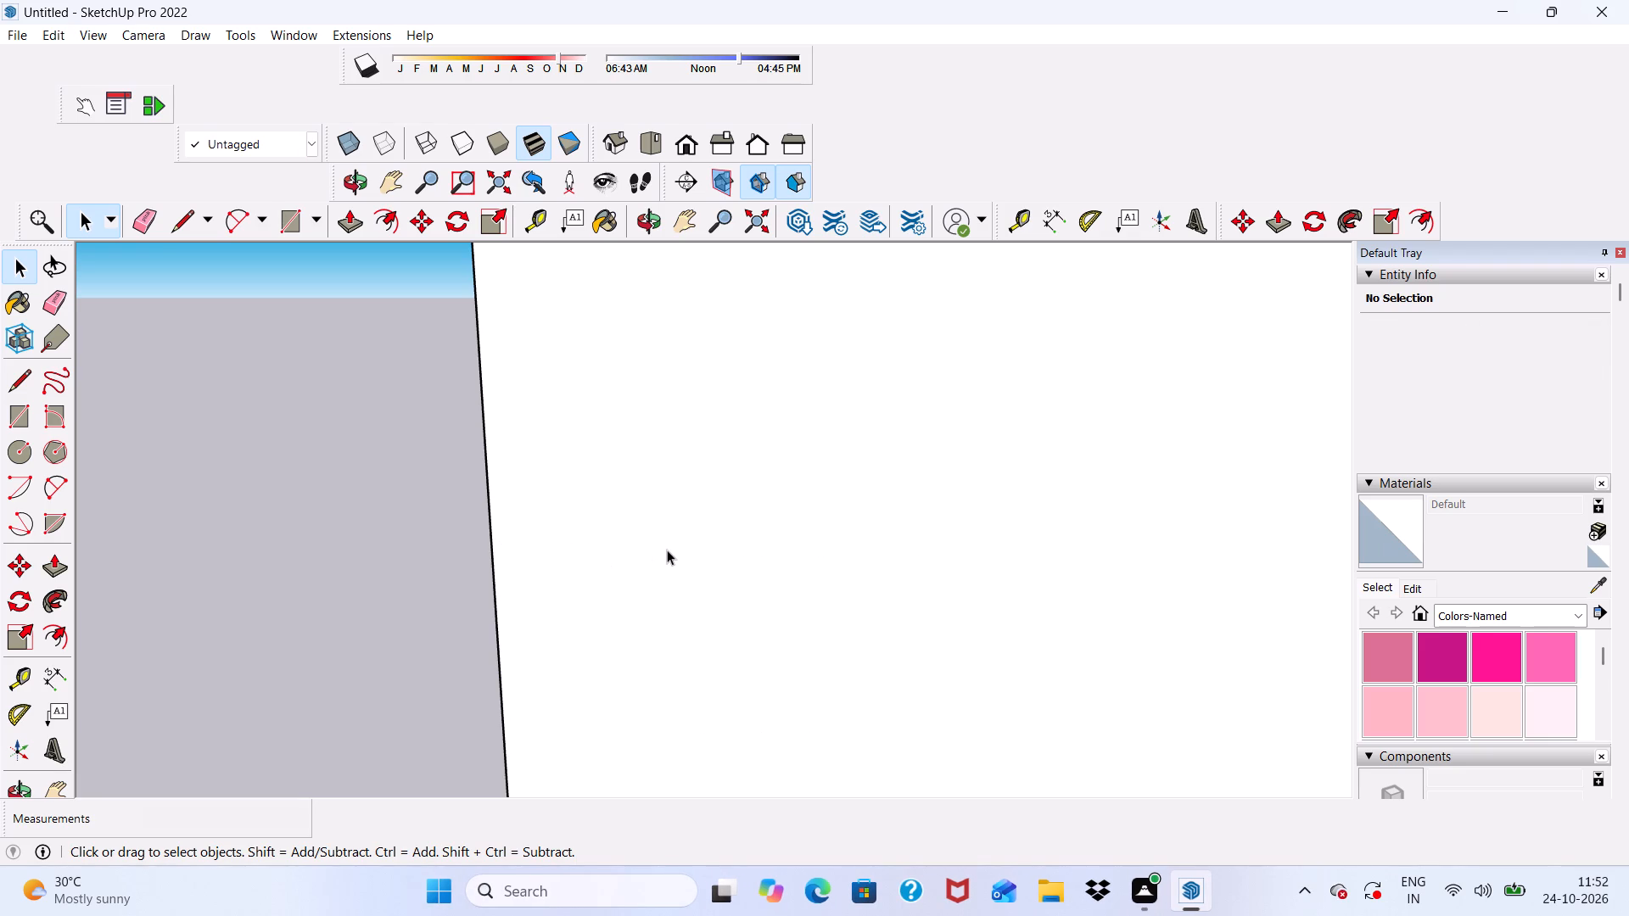
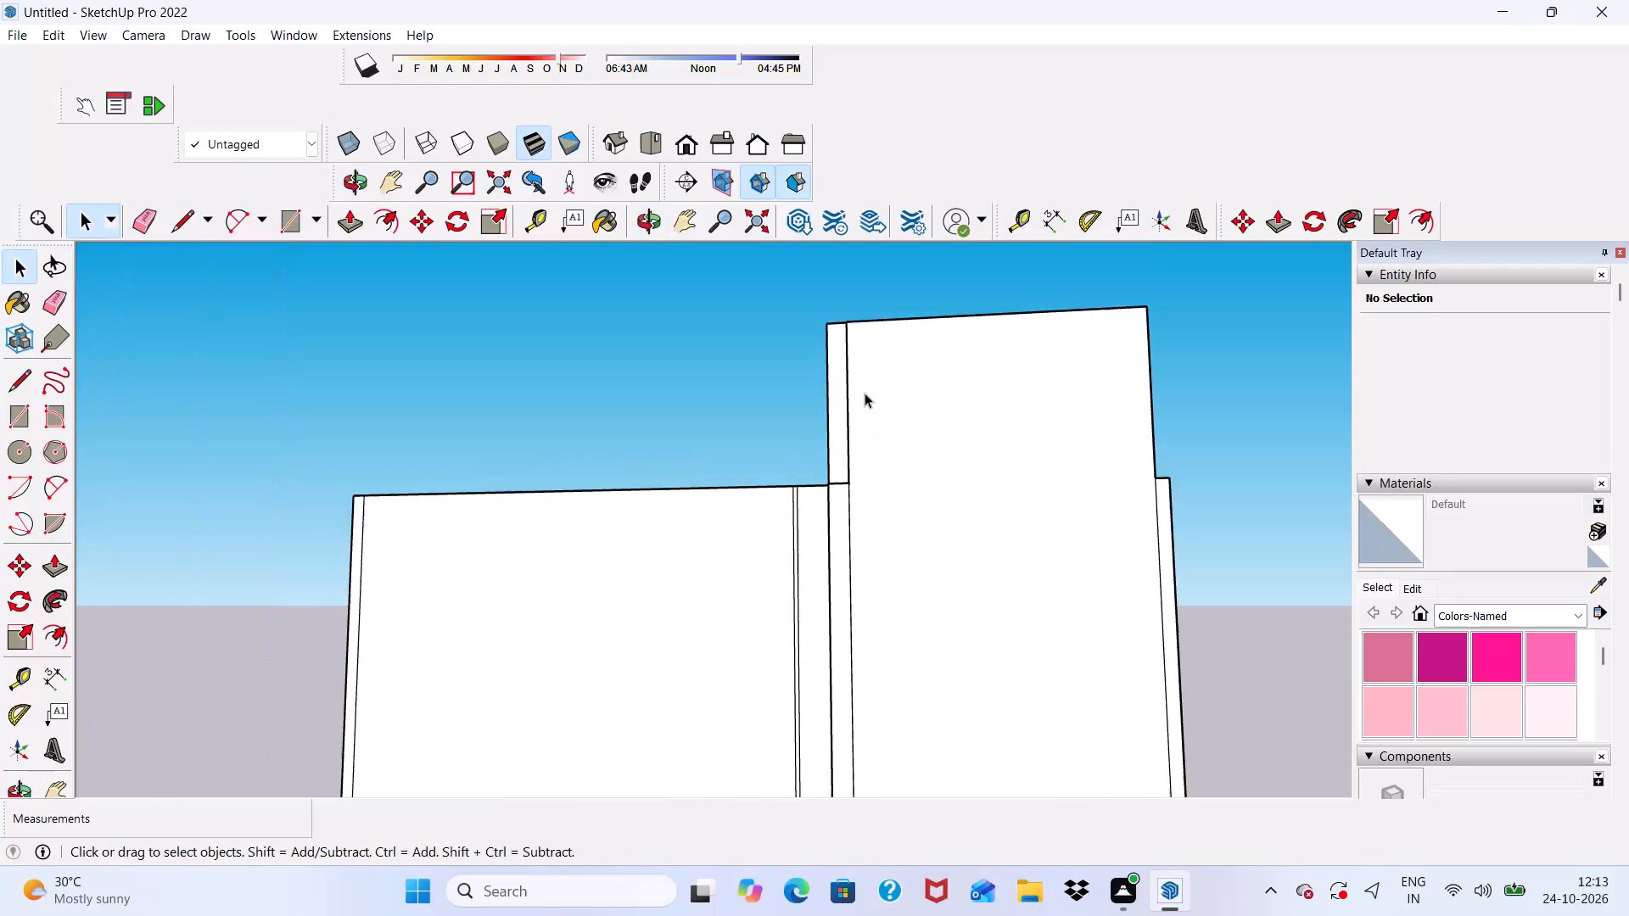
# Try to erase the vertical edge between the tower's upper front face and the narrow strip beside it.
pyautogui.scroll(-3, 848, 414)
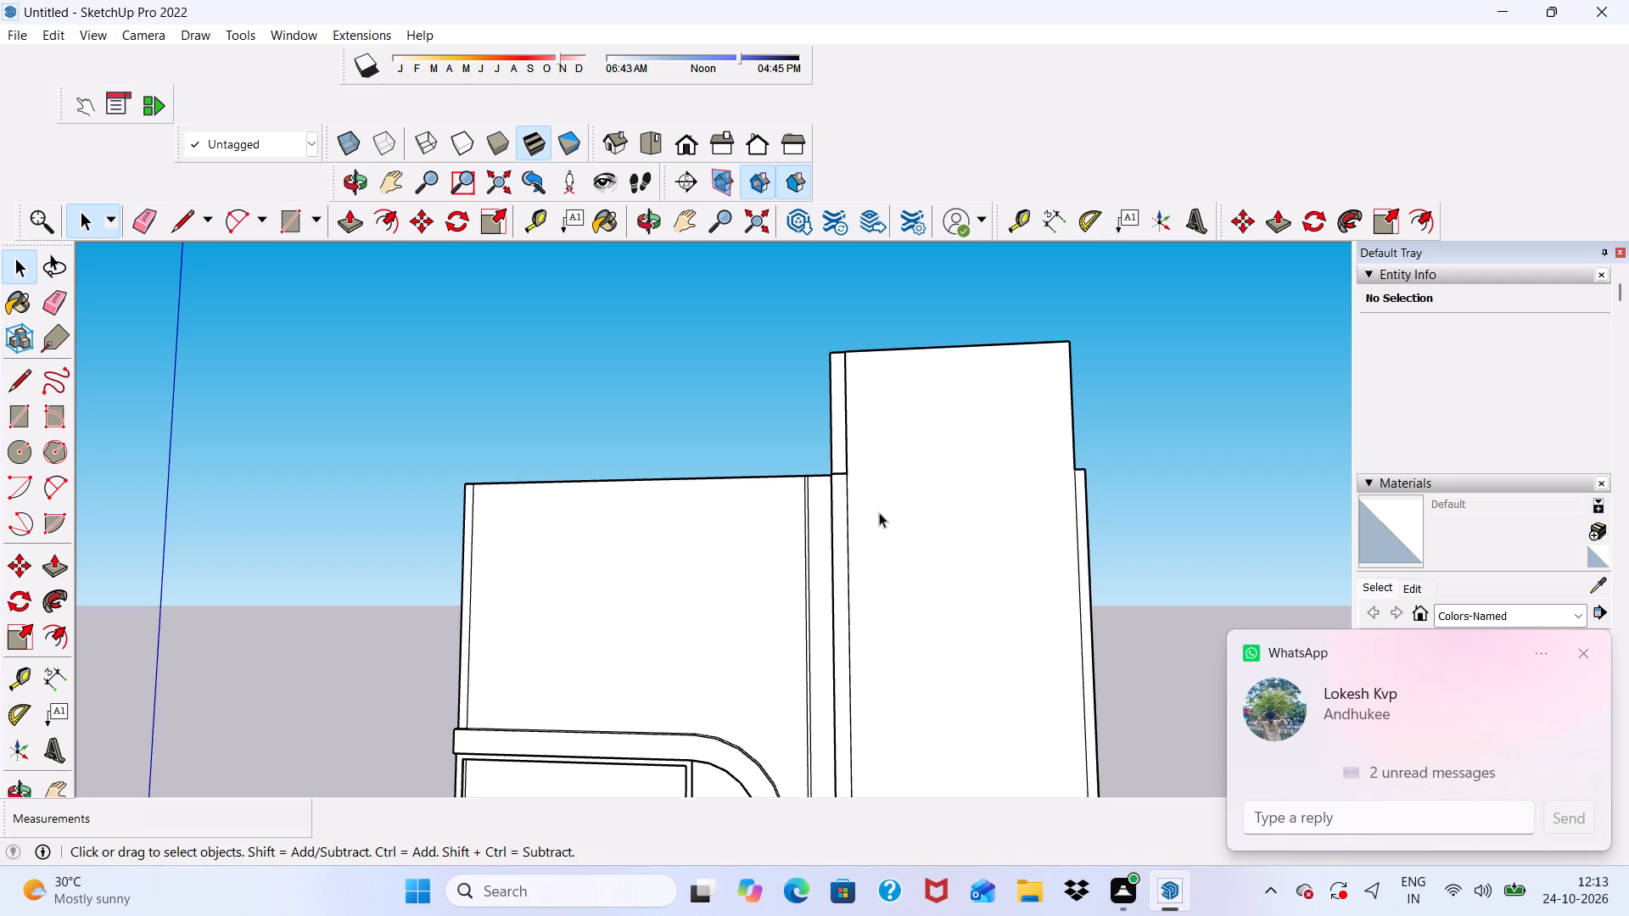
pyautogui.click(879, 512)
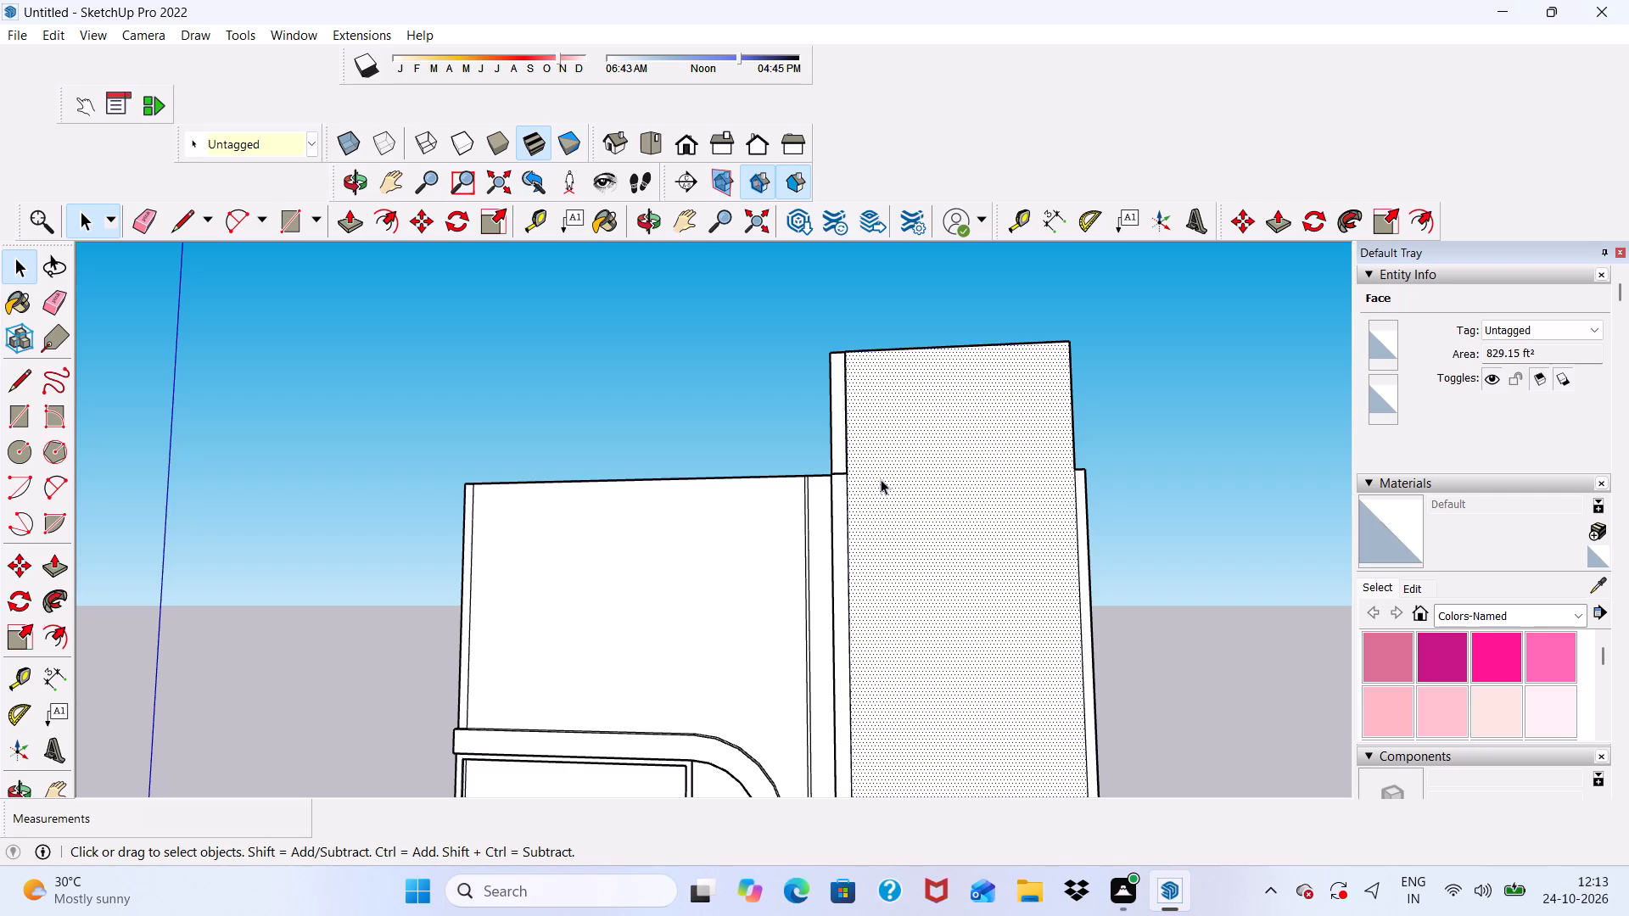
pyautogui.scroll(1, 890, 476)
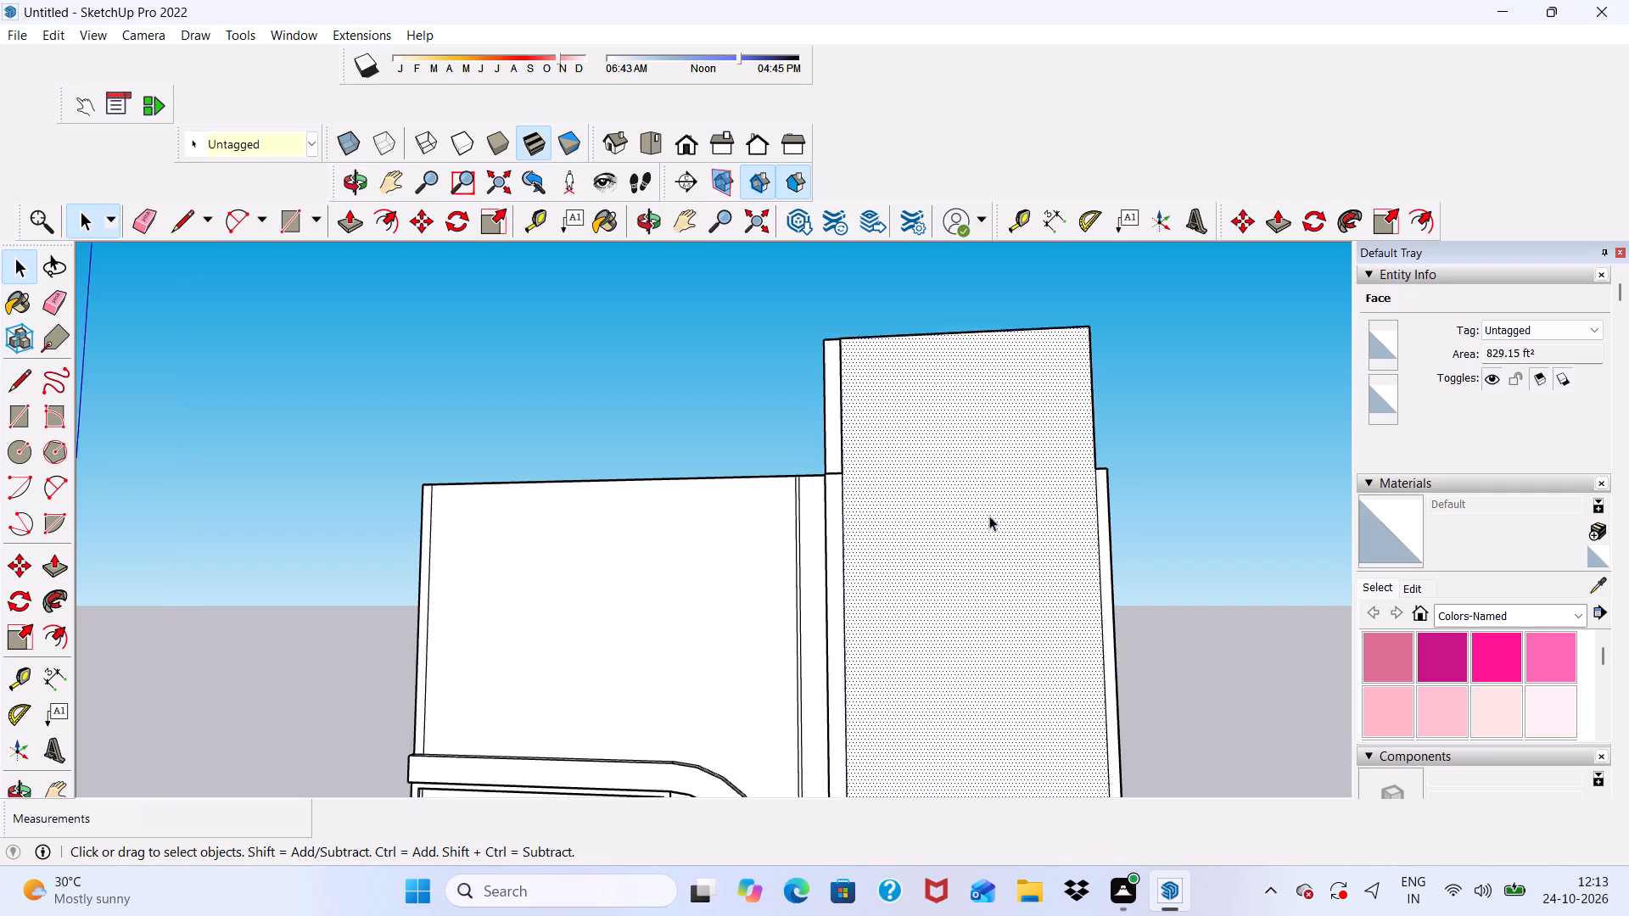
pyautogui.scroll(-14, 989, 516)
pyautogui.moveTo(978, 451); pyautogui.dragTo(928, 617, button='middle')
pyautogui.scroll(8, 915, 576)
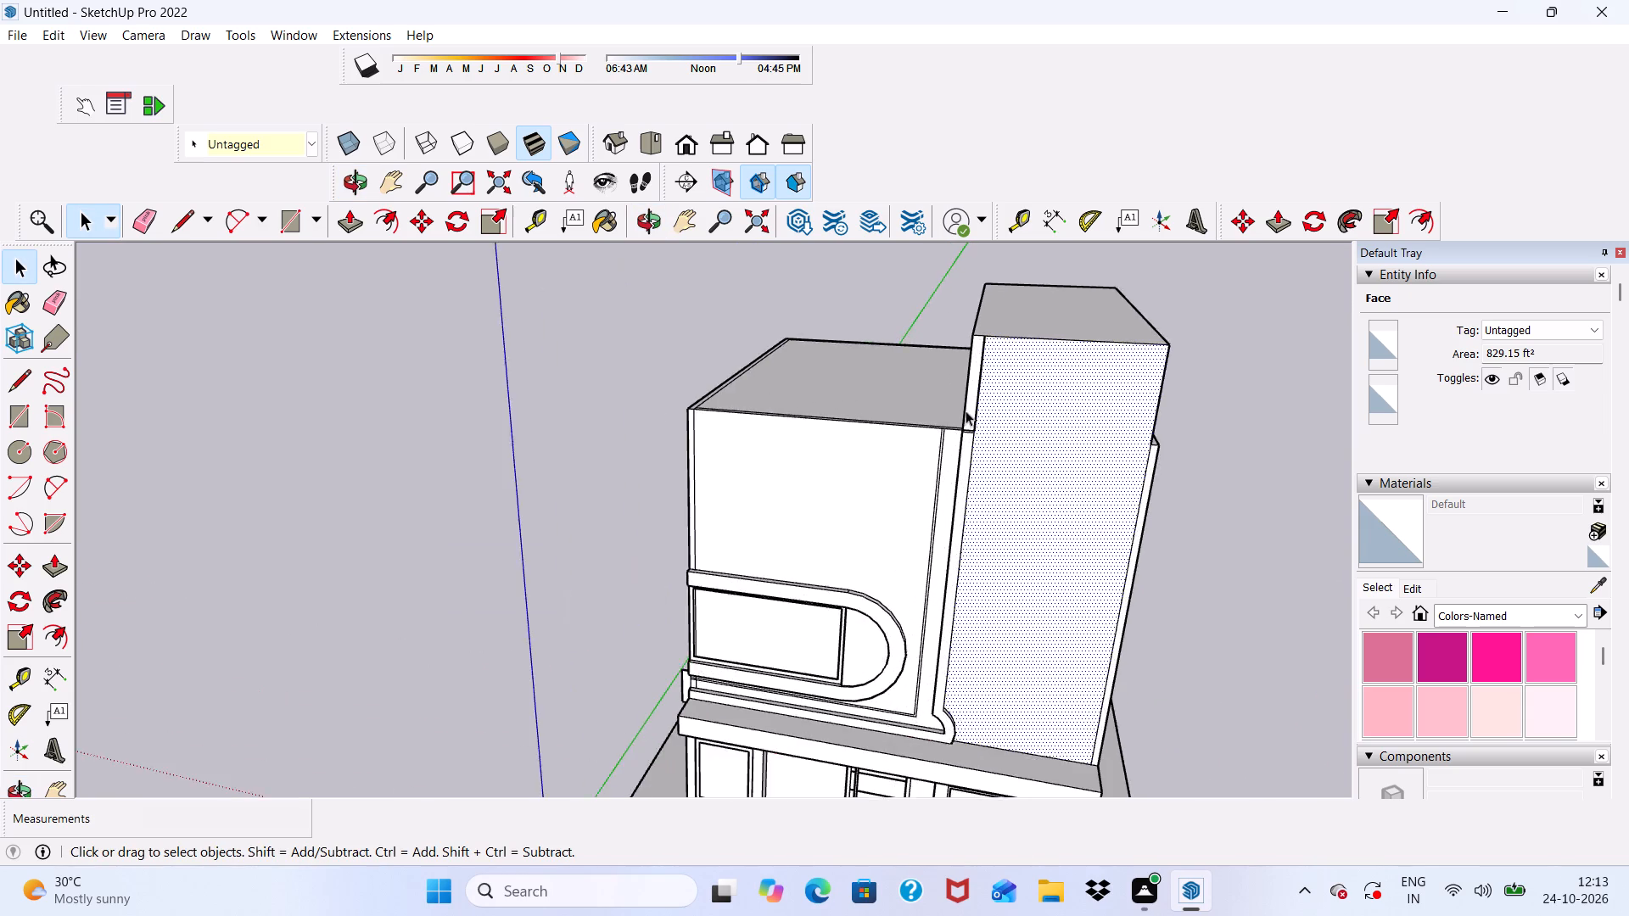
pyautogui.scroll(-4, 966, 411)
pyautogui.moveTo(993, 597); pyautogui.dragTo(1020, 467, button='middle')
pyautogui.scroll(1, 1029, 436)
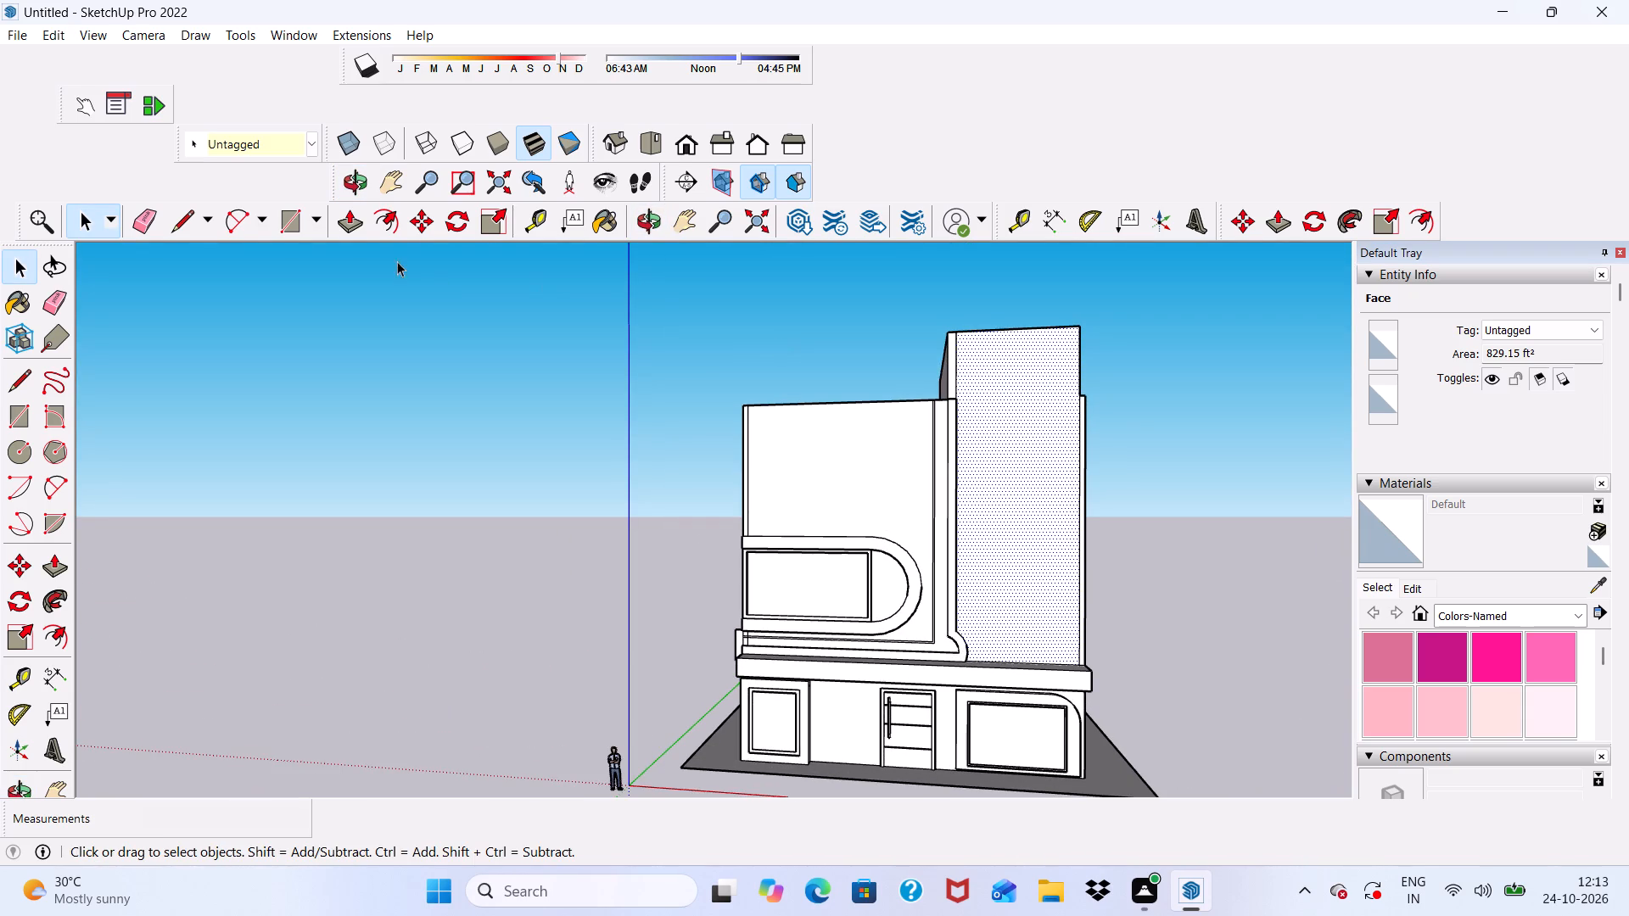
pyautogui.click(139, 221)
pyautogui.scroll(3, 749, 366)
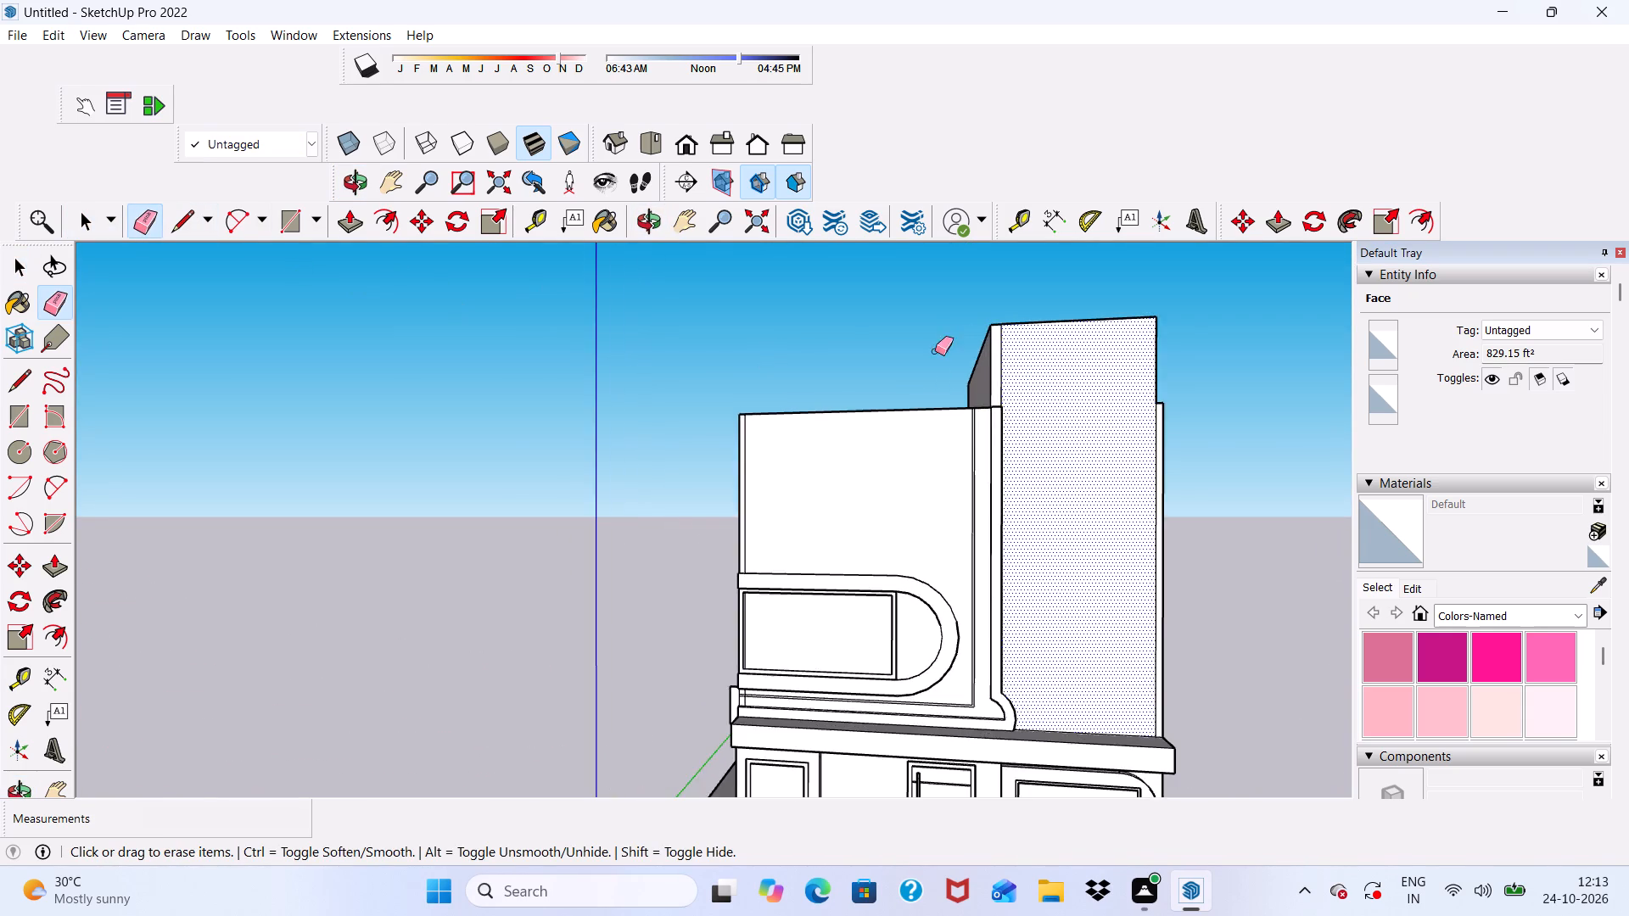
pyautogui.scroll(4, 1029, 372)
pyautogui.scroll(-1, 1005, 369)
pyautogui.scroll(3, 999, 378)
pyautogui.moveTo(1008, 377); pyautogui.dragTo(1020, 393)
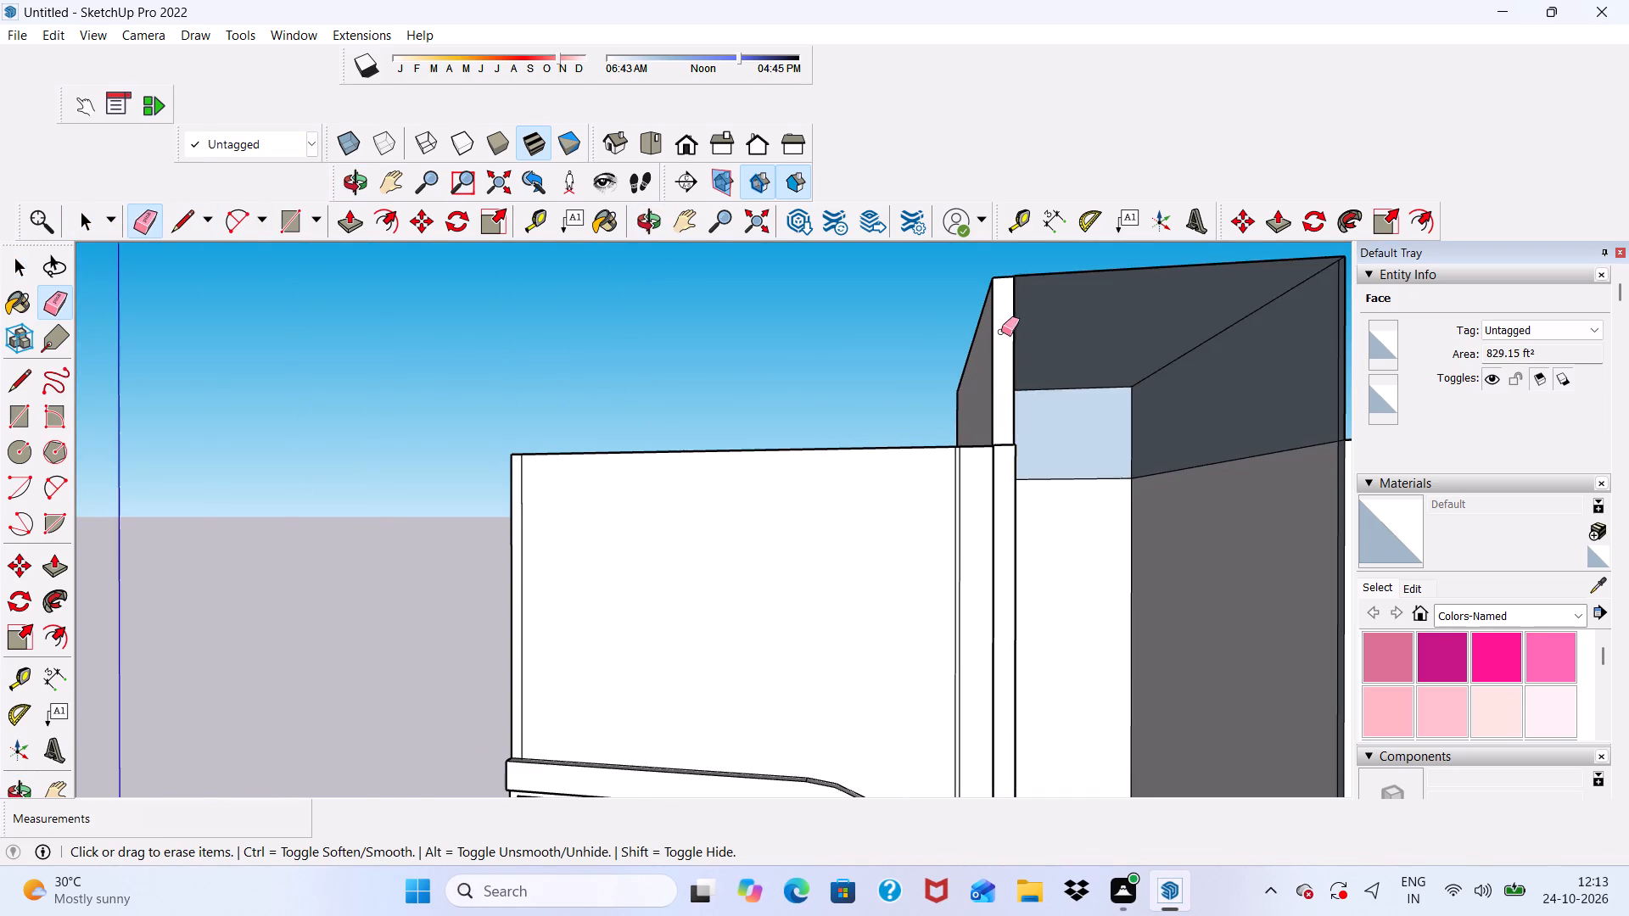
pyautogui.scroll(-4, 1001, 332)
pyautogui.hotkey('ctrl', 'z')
# Pull the tower's narrow upper front strip out 1 11/16" flush with the main front face and erase their shared edge.
pyautogui.scroll(-1, 1057, 404)
pyautogui.moveTo(1061, 408); pyautogui.dragTo(775, 484, button='middle')
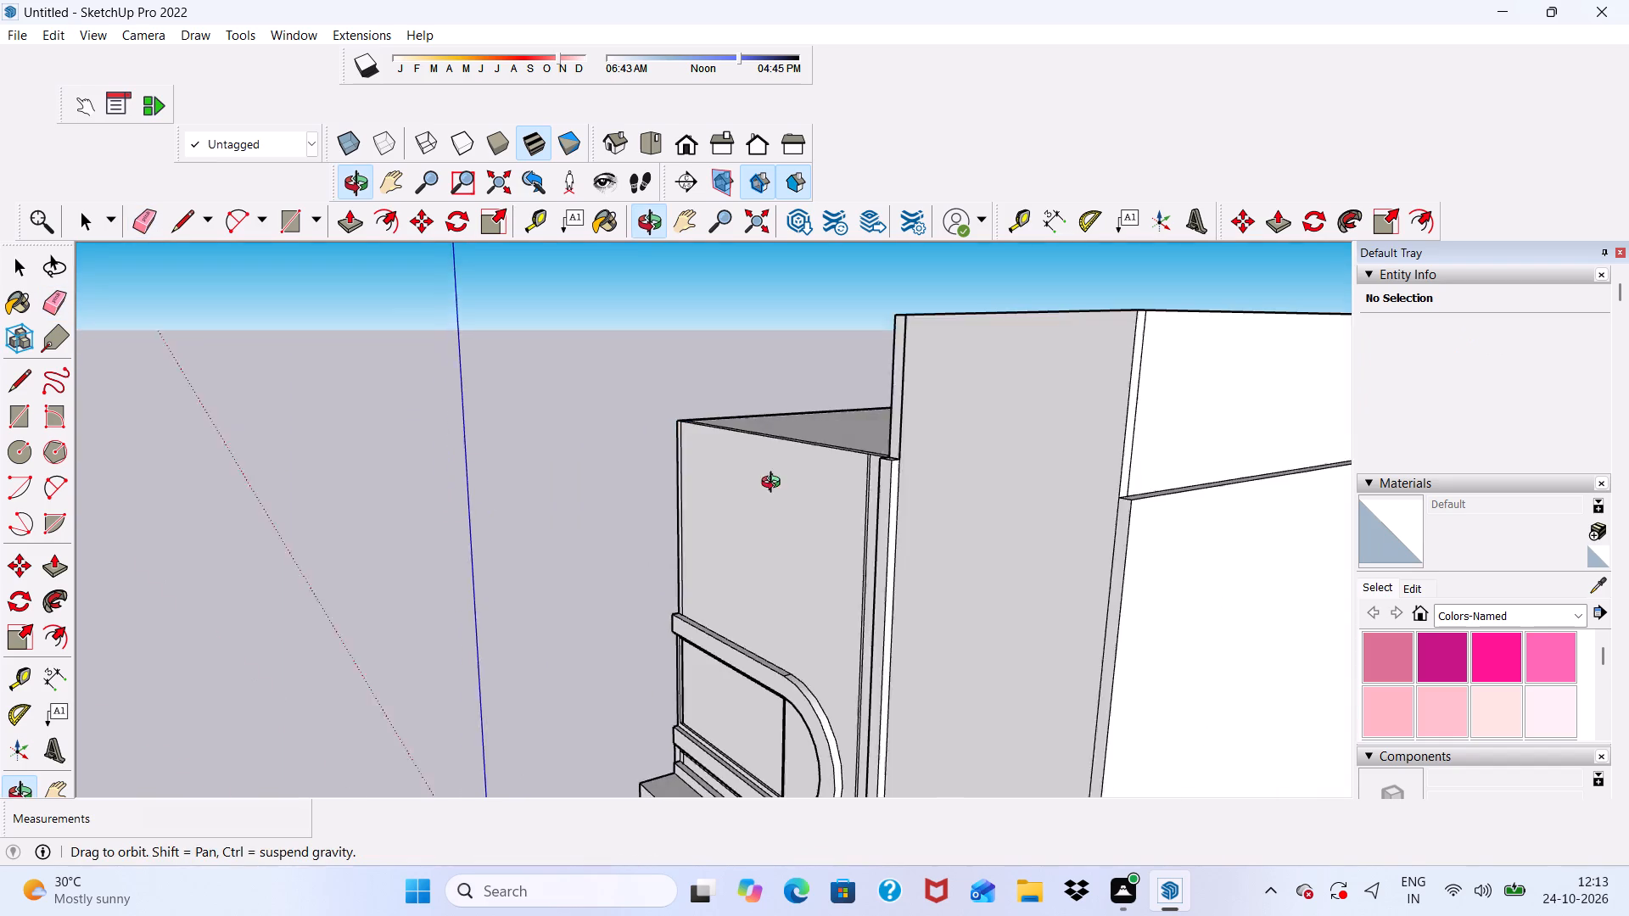
pyautogui.moveTo(775, 484); pyautogui.dragTo(752, 483, button='middle')
pyautogui.scroll(14, 871, 412)
pyautogui.moveTo(890, 459); pyautogui.dragTo(1255, 494, button='middle')
pyautogui.scroll(4, 1270, 494)
pyautogui.scroll(6, 508, 473)
pyautogui.moveTo(718, 488); pyautogui.dragTo(803, 523, button='middle')
pyautogui.press('space')
pyautogui.click(796, 509)
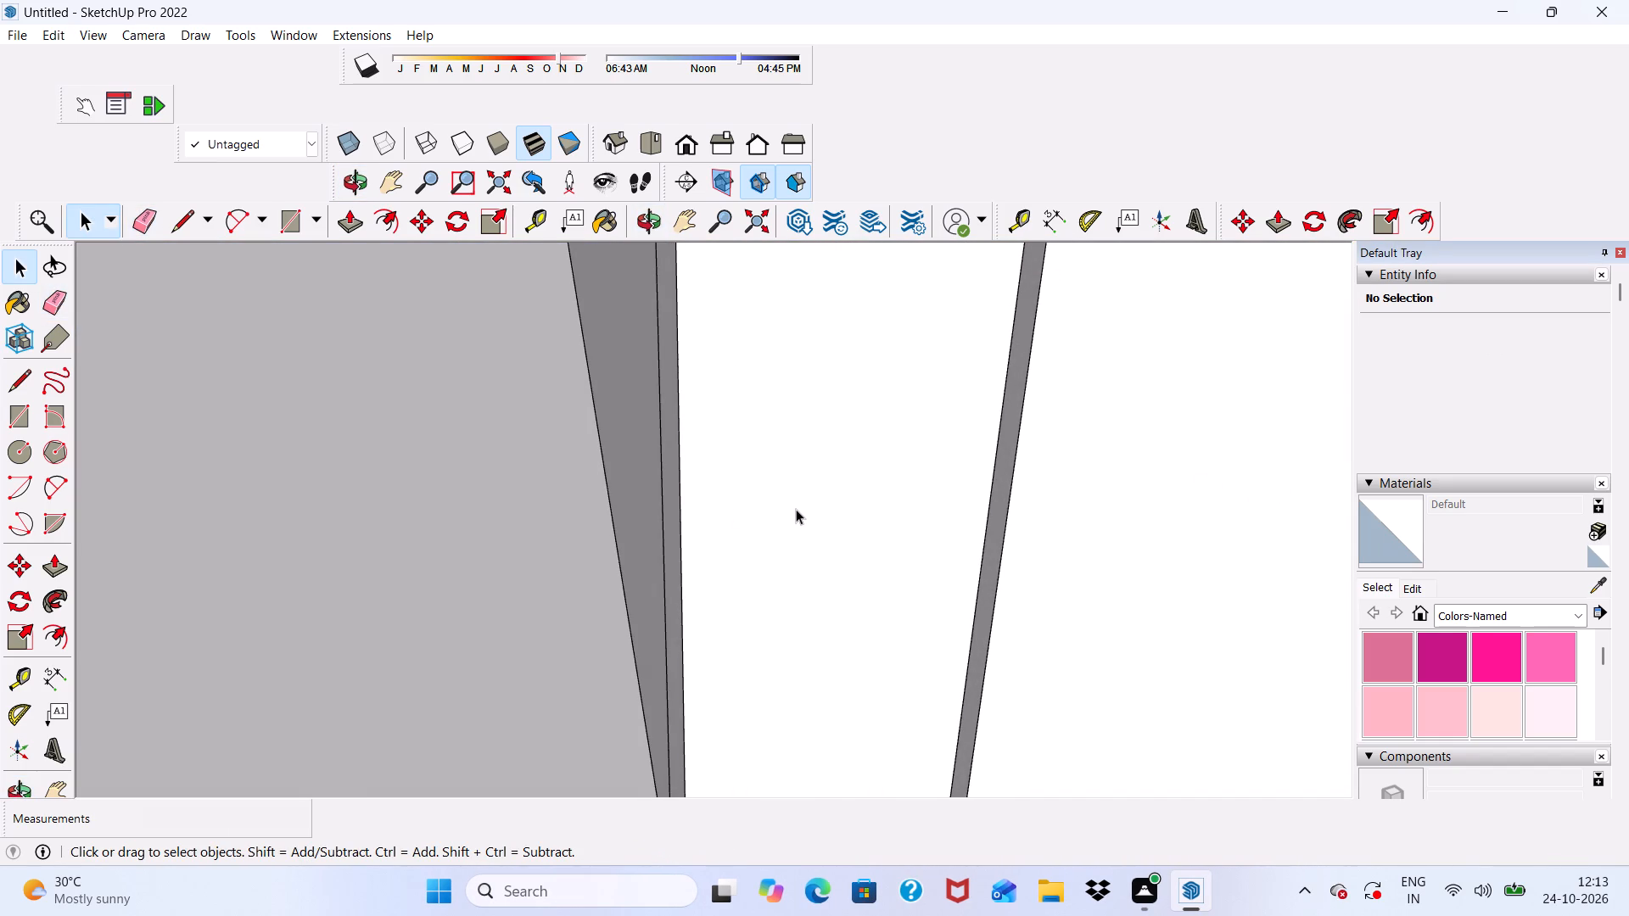
pyautogui.click(350, 217)
pyautogui.click(785, 420)
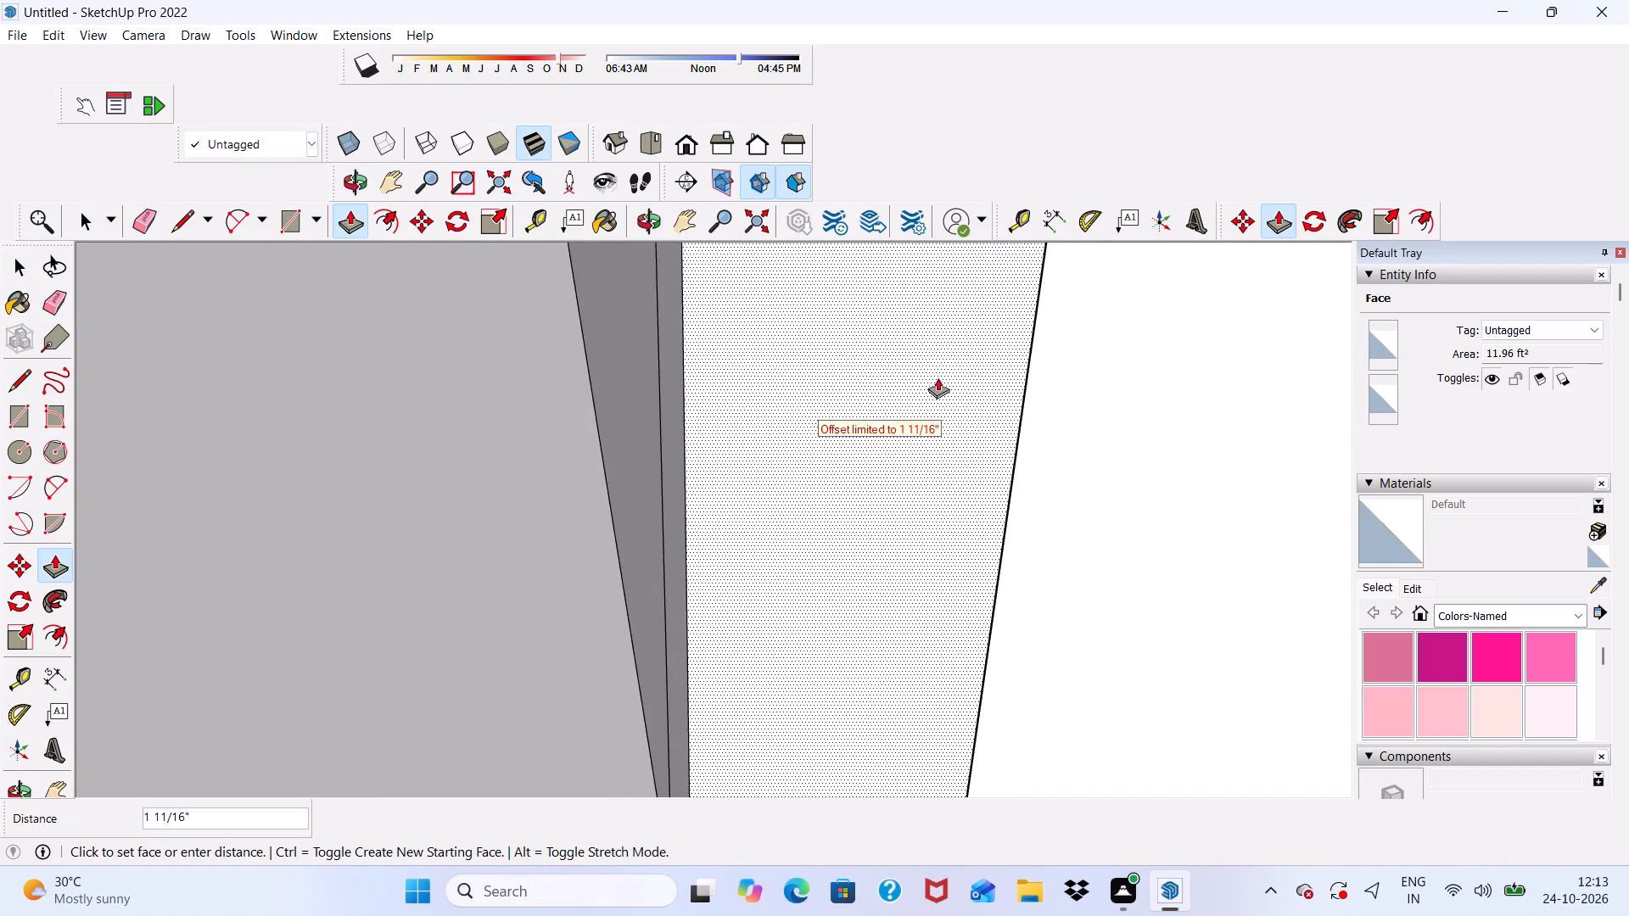
pyautogui.click(957, 375)
pyautogui.click(137, 221)
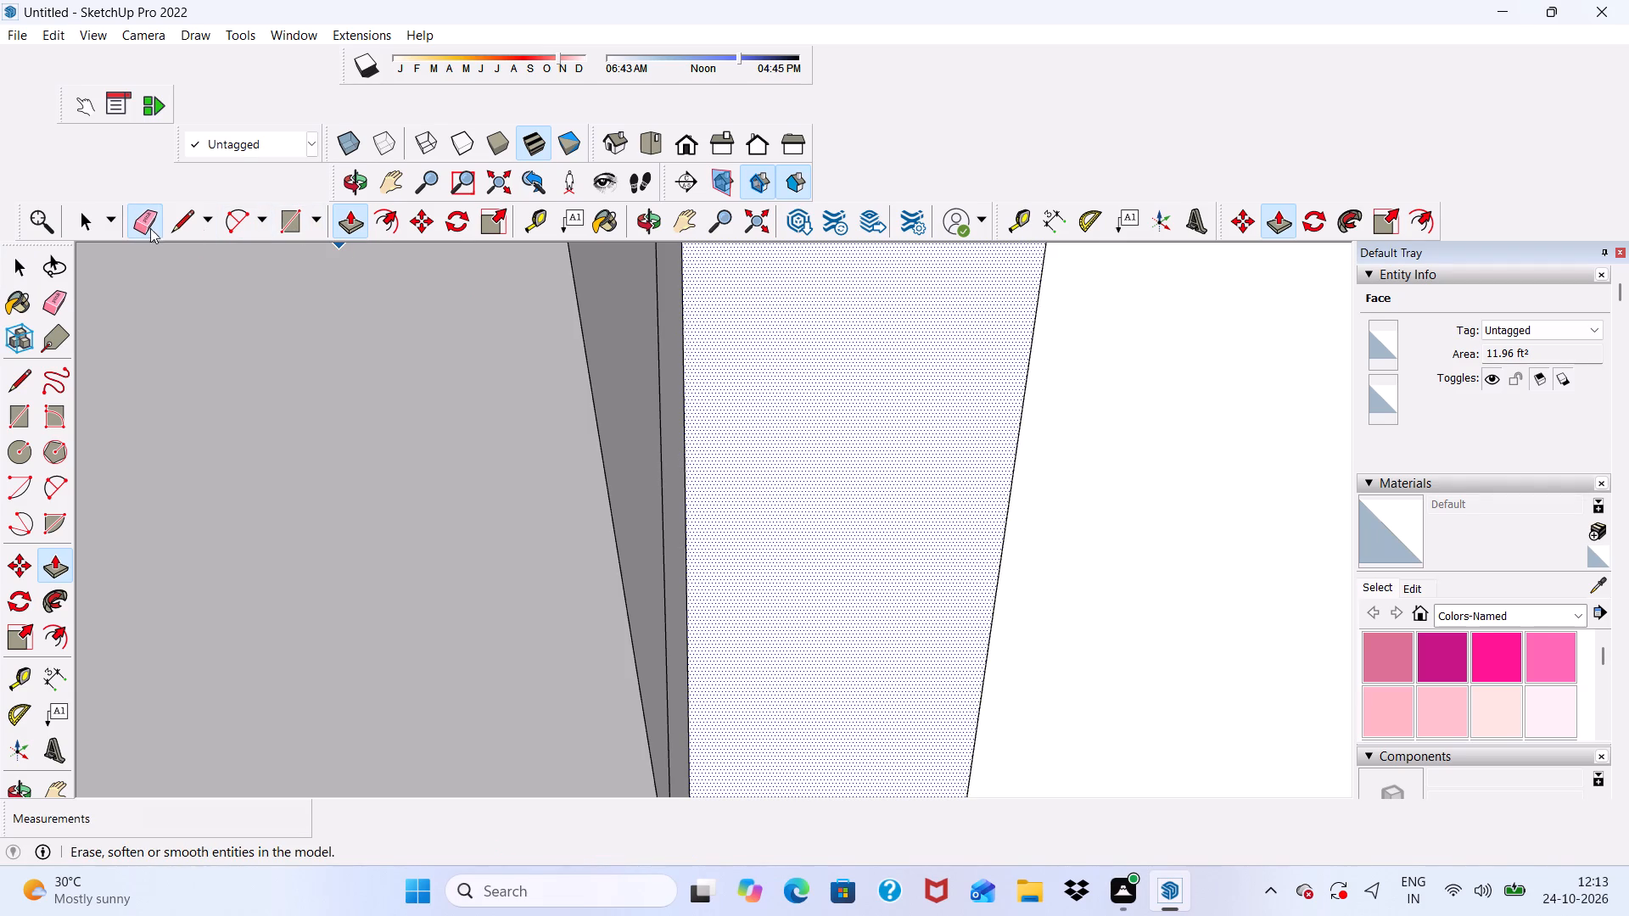
pyautogui.moveTo(1021, 427); pyautogui.dragTo(1022, 461)
# Raise the small top face of the vertical trim strip at the tower's front edge by 10', level with the tower roof.
pyautogui.scroll(-13, 670, 387)
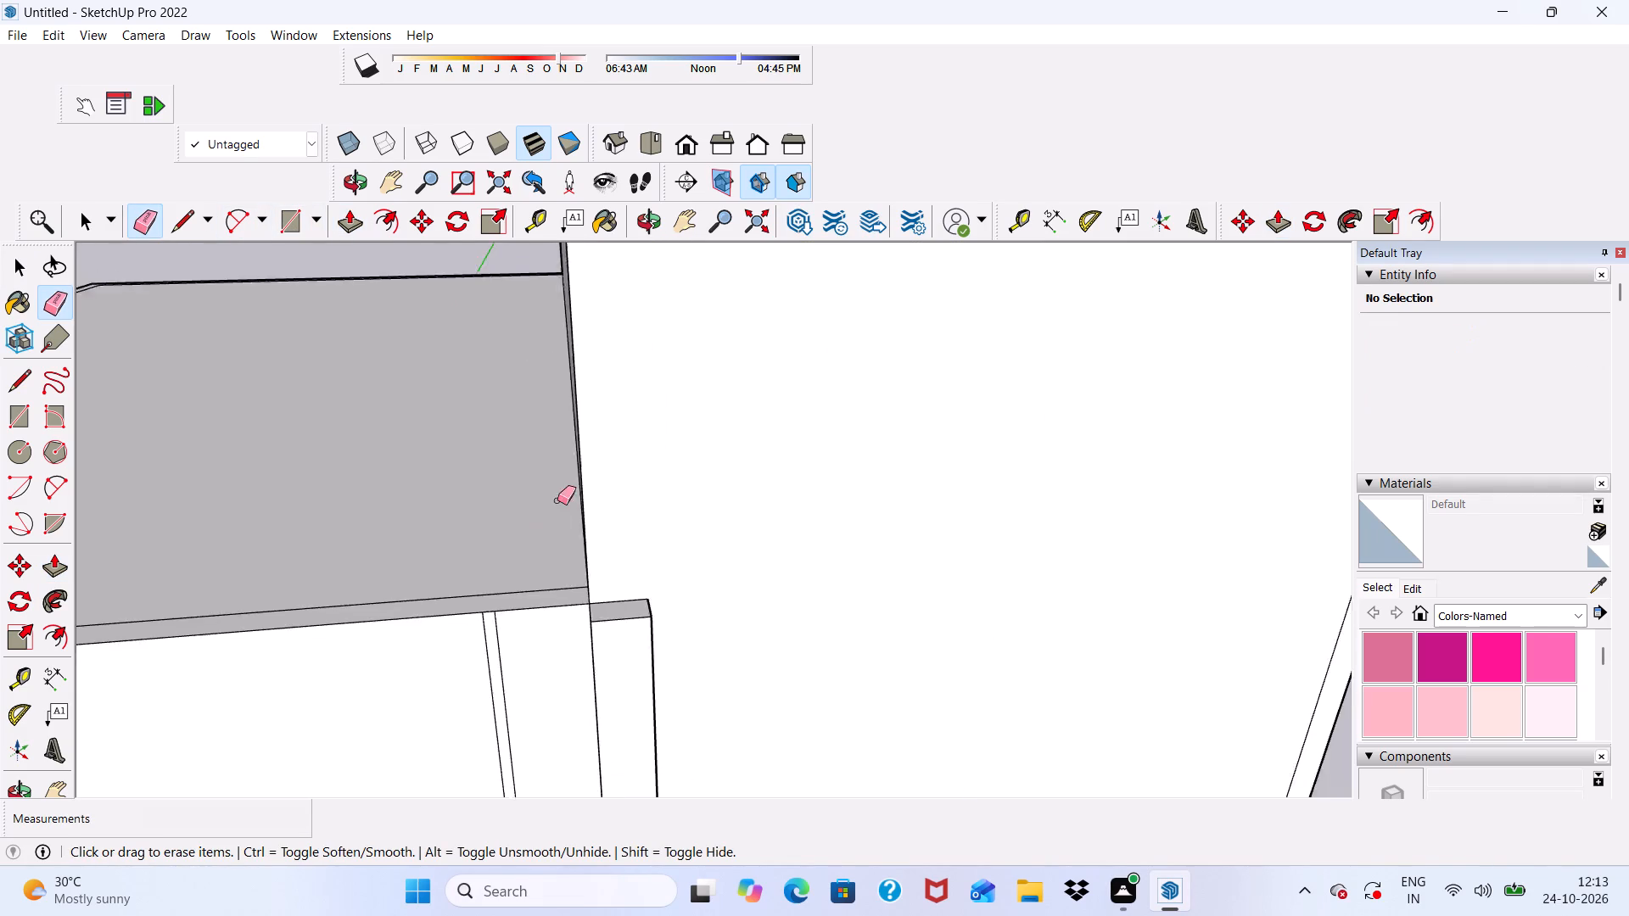
pyautogui.scroll(-4, 557, 500)
pyautogui.moveTo(586, 602); pyautogui.dragTo(622, 473, button='middle')
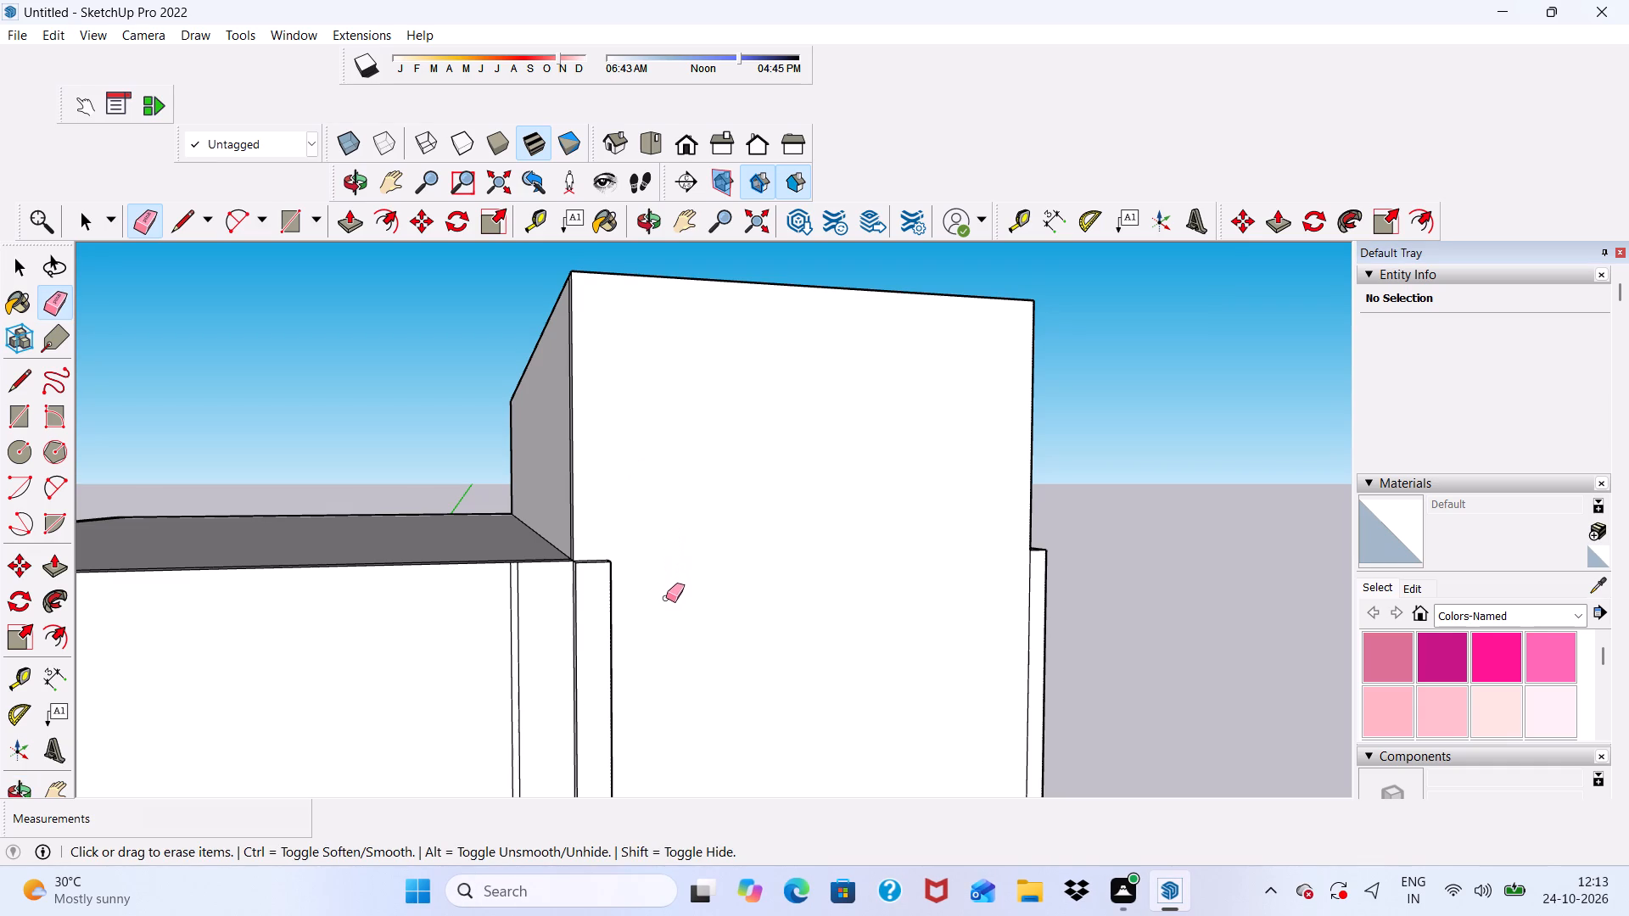
pyautogui.press('space')
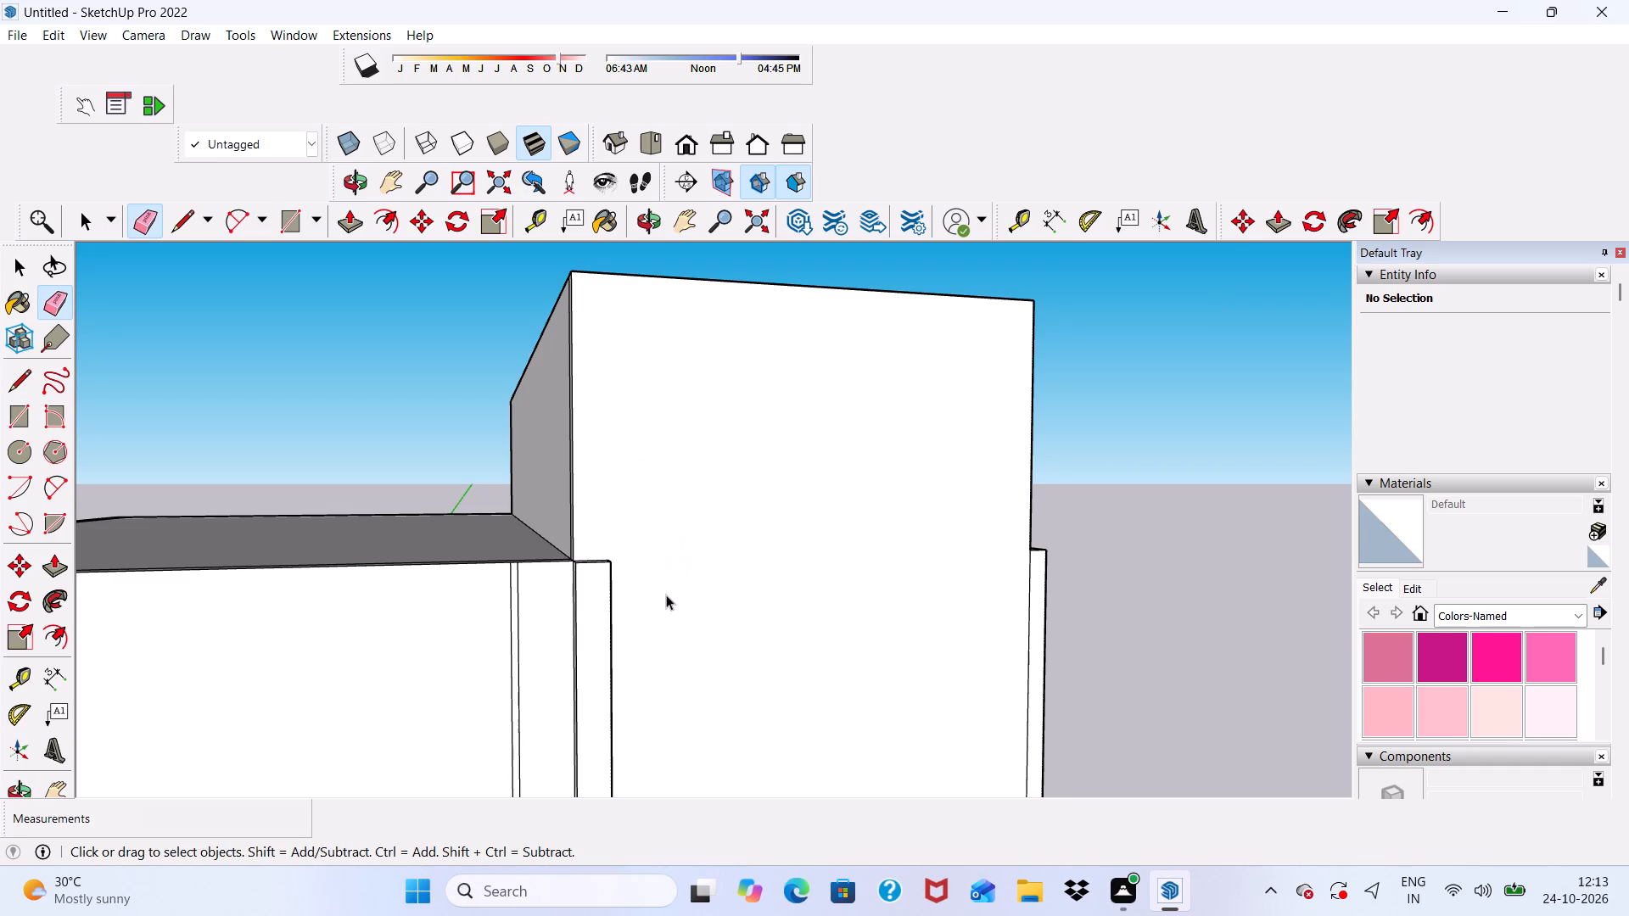
pyautogui.scroll(-4, 679, 539)
pyautogui.moveTo(683, 543); pyautogui.dragTo(549, 787, button='middle')
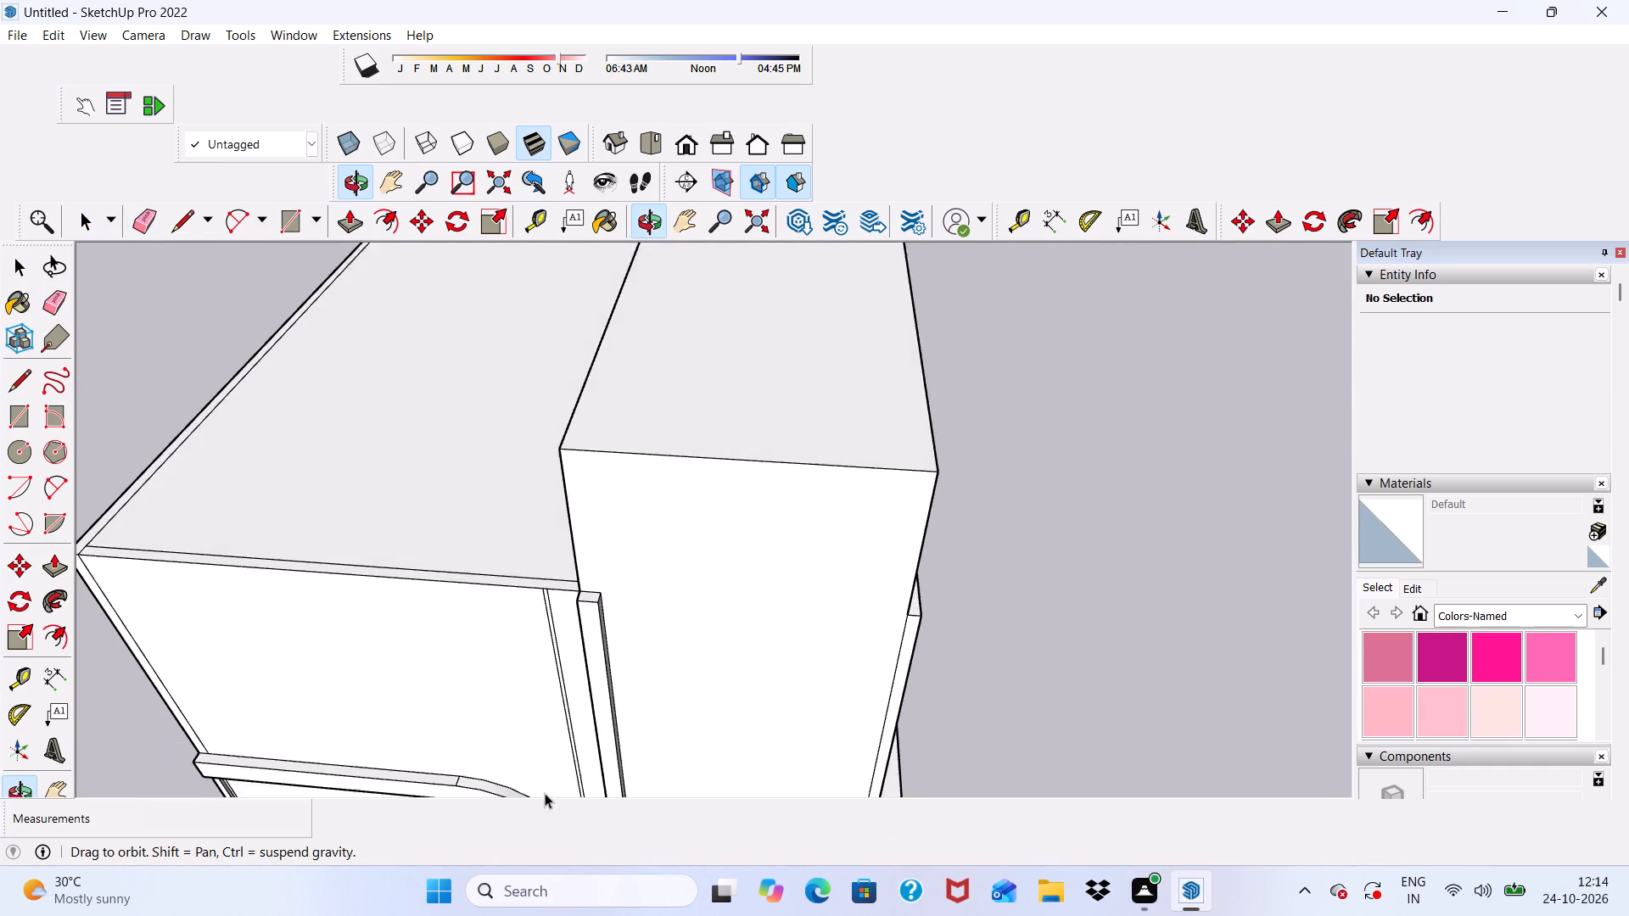
pyautogui.scroll(5, 637, 554)
pyautogui.scroll(4, 554, 650)
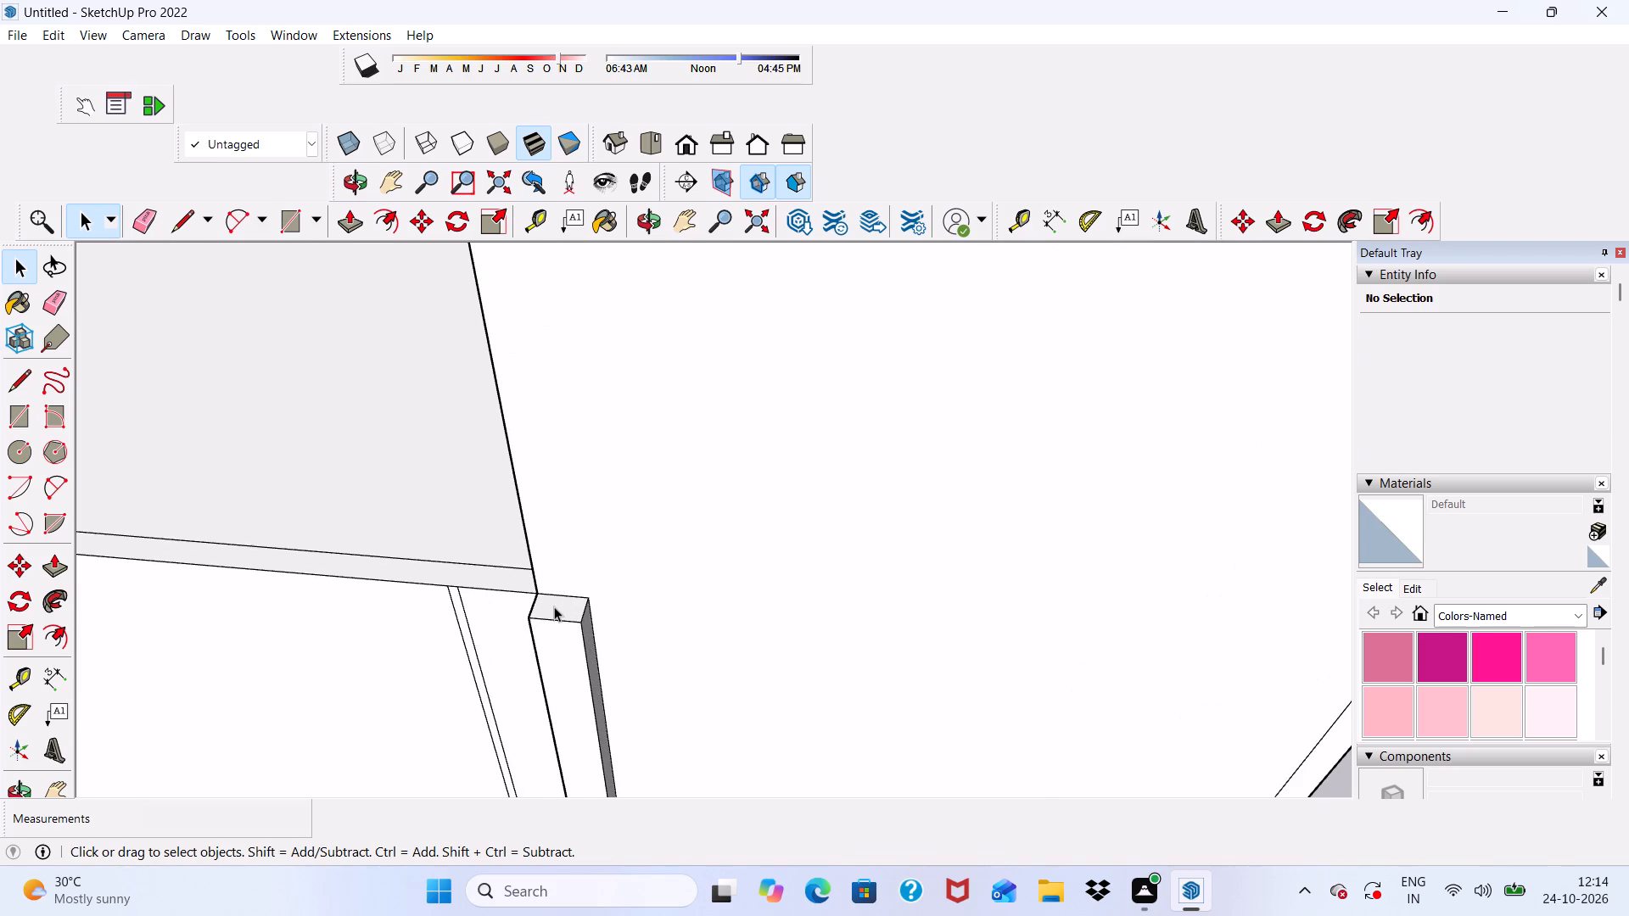
pyautogui.click(554, 606)
pyautogui.click(355, 216)
pyautogui.scroll(1, 500, 500)
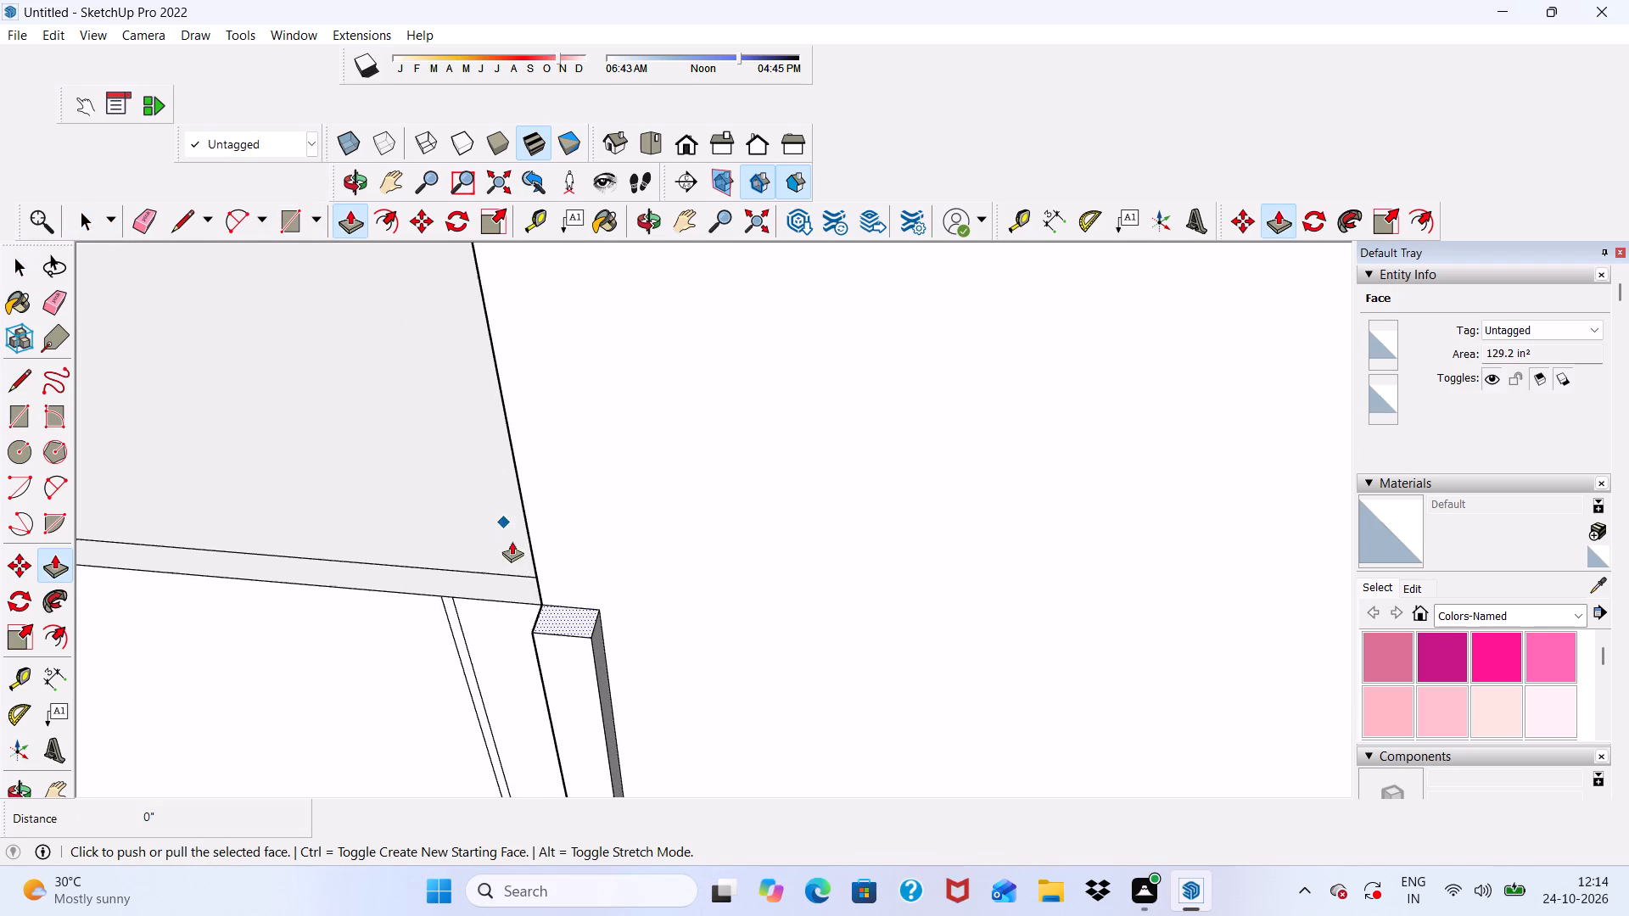
pyautogui.click(565, 623)
pyautogui.scroll(-12, 559, 470)
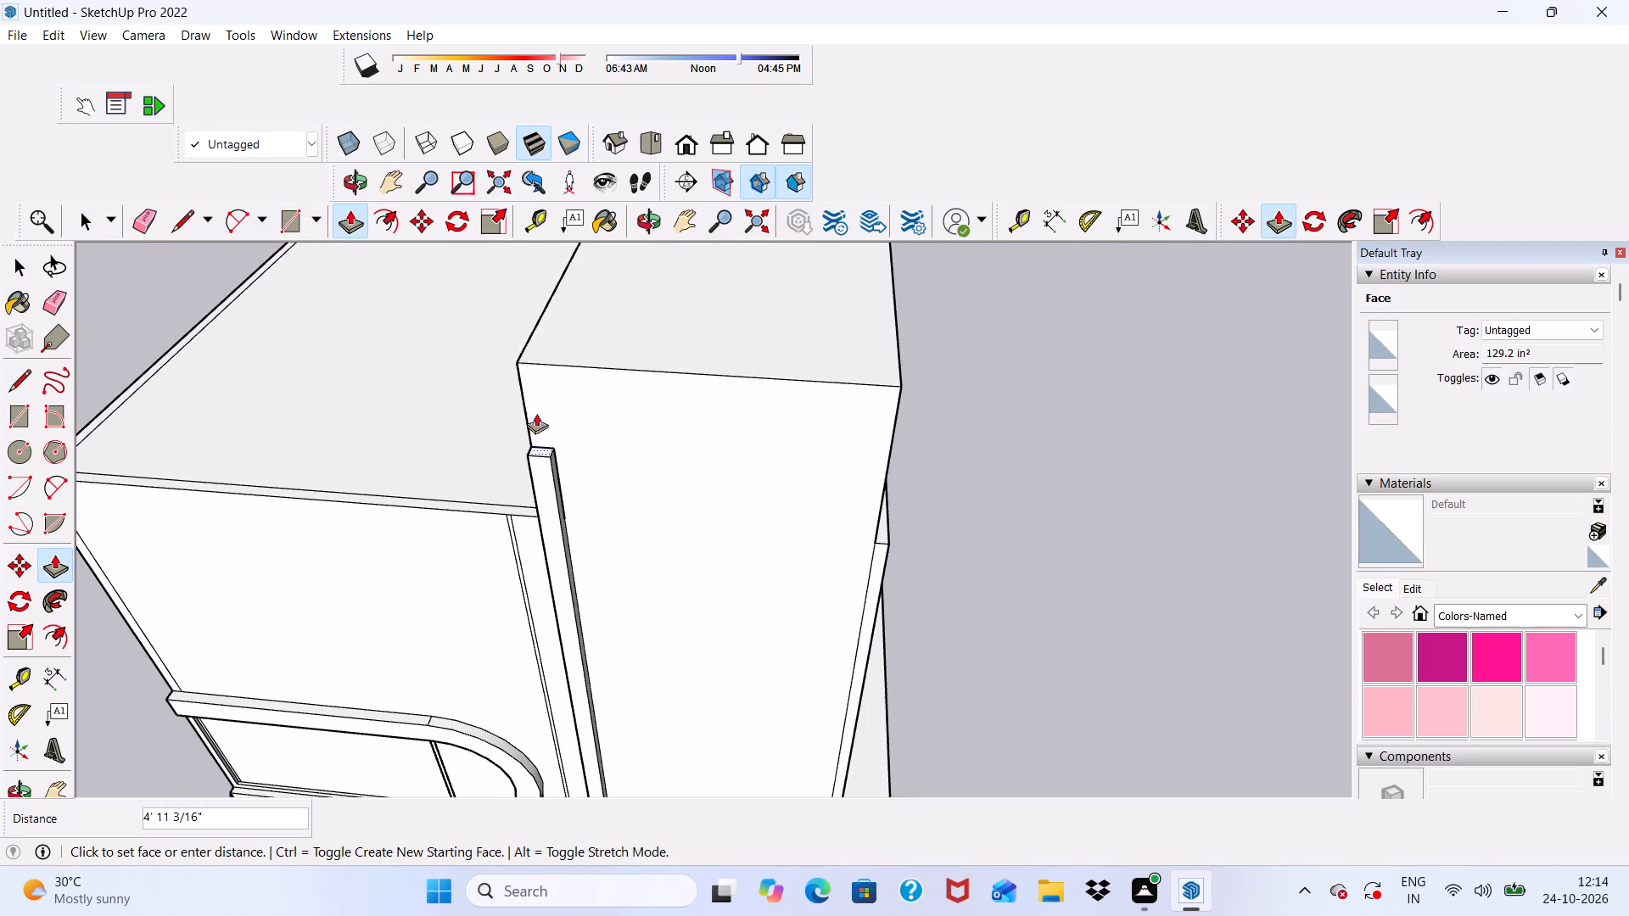
pyautogui.click(577, 363)
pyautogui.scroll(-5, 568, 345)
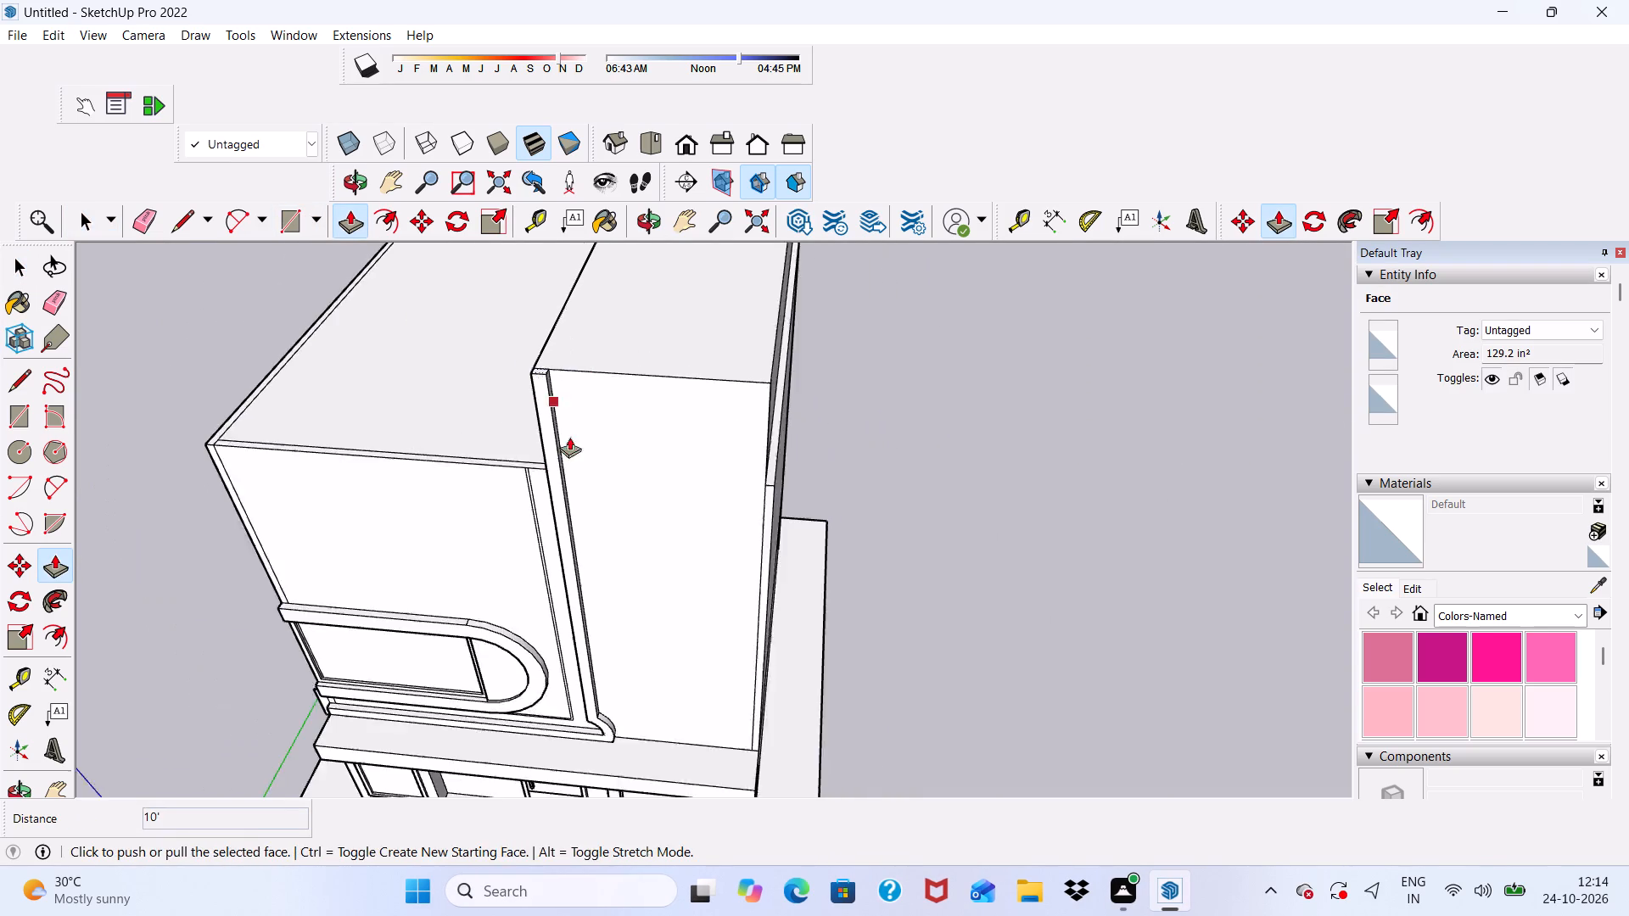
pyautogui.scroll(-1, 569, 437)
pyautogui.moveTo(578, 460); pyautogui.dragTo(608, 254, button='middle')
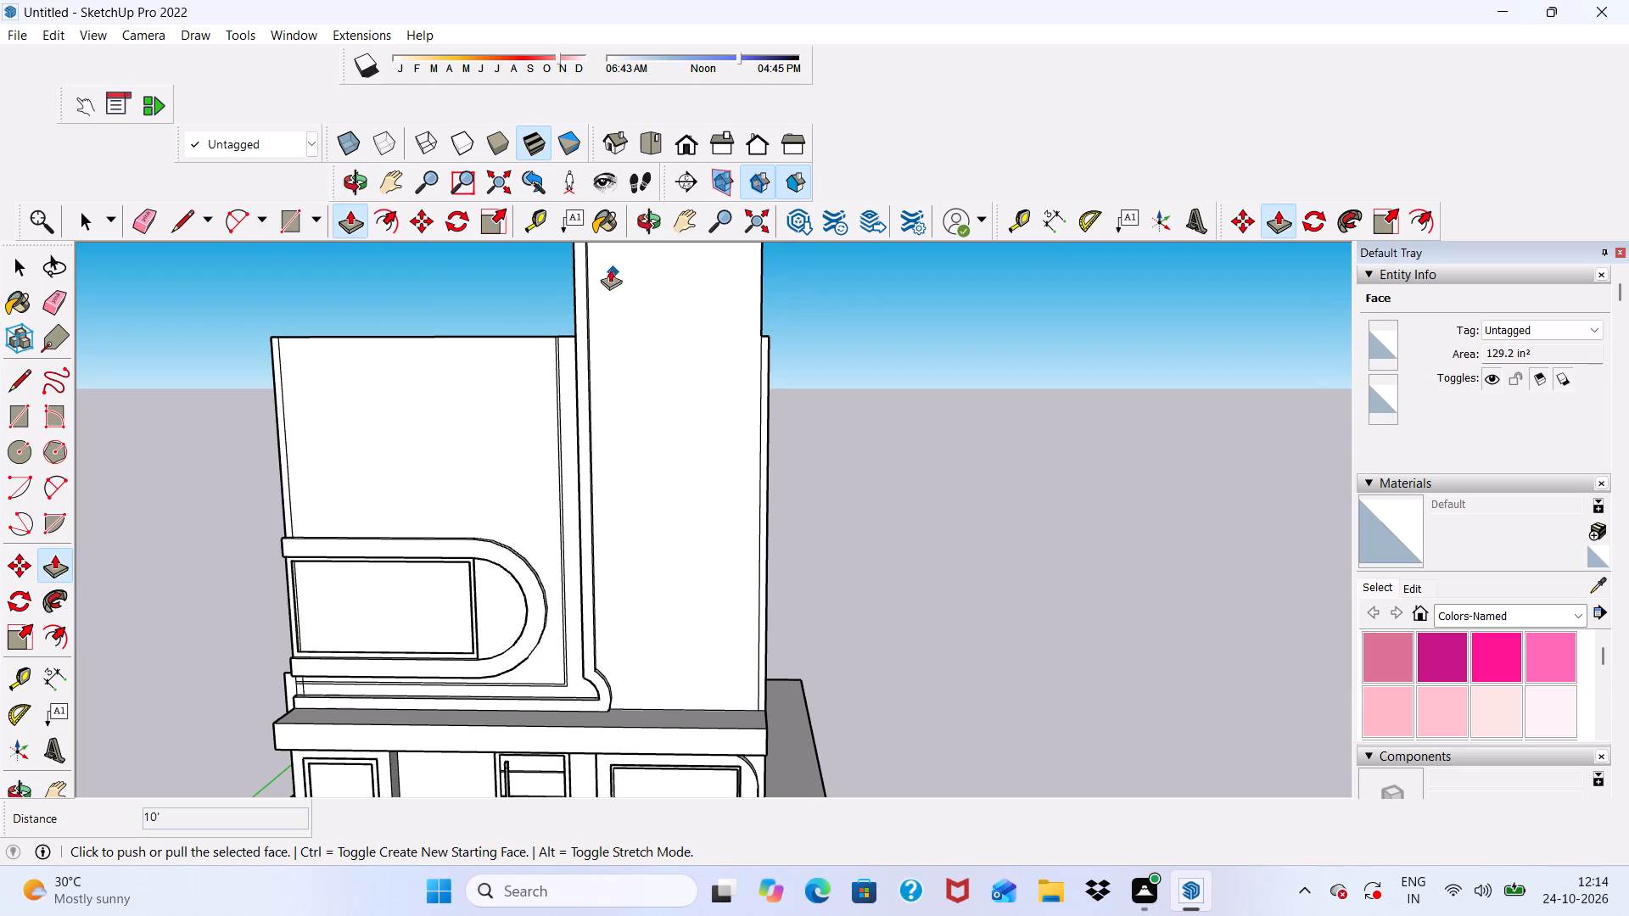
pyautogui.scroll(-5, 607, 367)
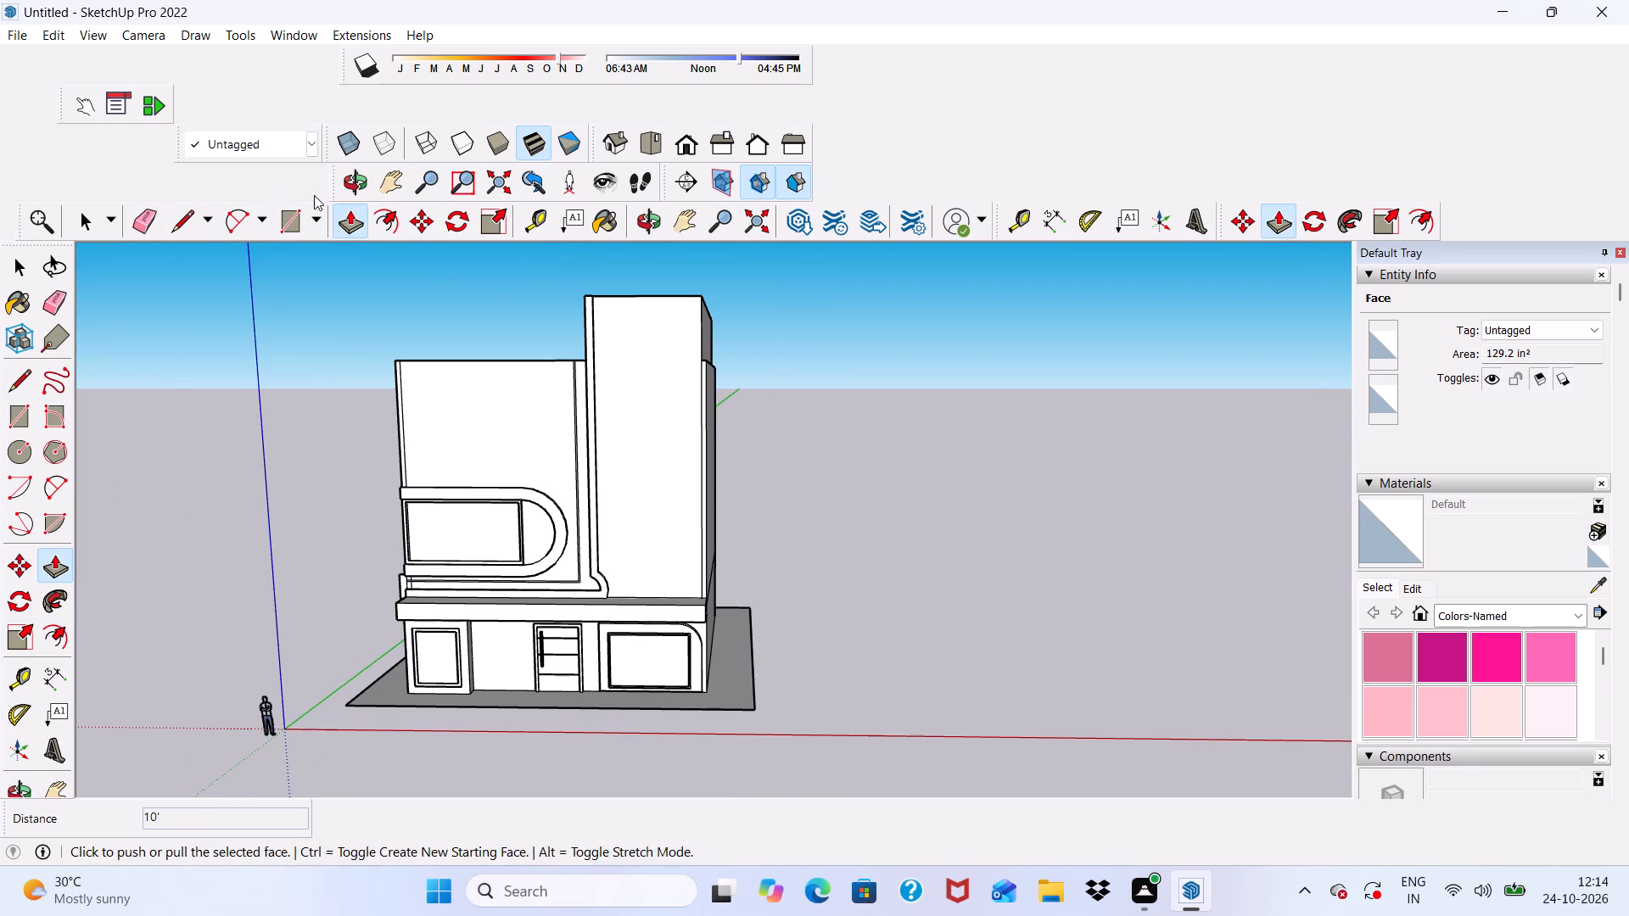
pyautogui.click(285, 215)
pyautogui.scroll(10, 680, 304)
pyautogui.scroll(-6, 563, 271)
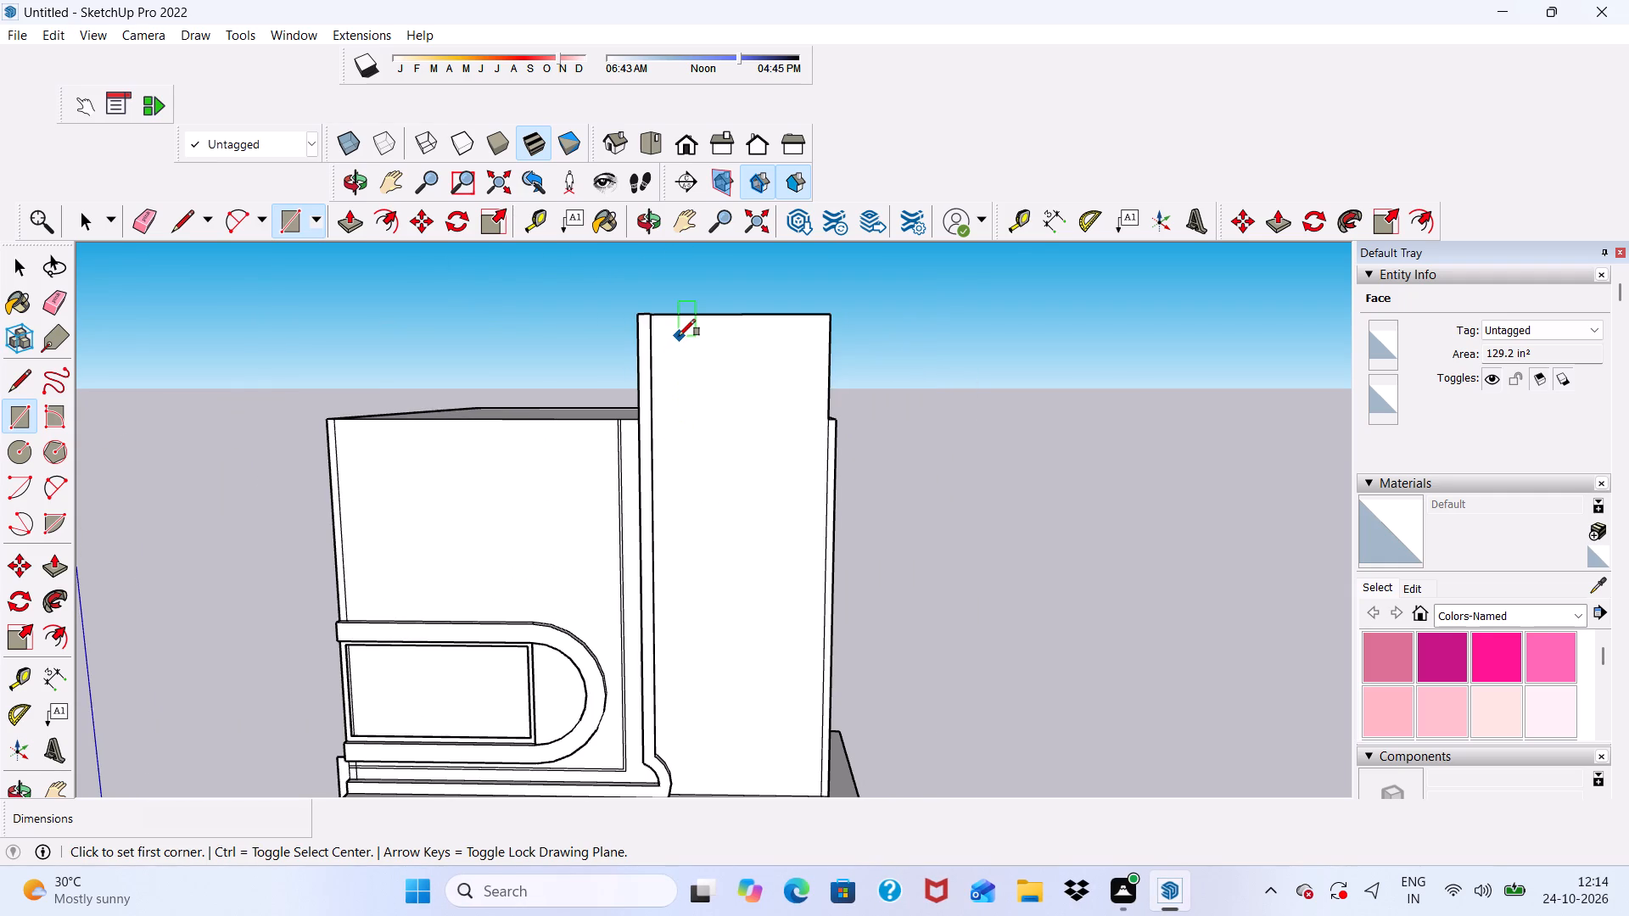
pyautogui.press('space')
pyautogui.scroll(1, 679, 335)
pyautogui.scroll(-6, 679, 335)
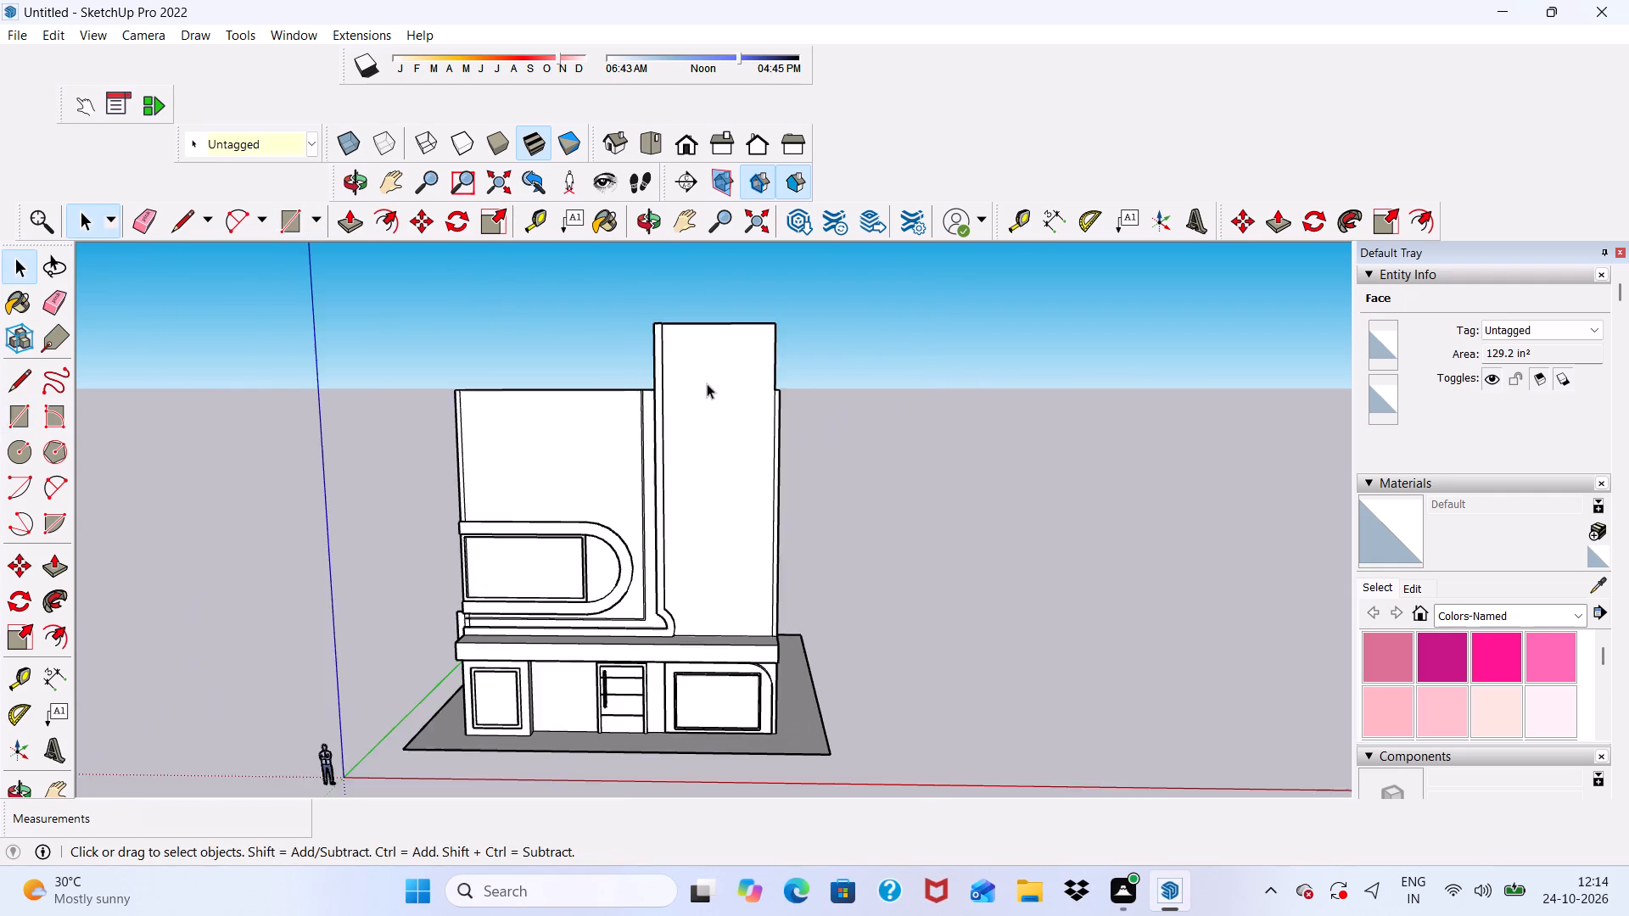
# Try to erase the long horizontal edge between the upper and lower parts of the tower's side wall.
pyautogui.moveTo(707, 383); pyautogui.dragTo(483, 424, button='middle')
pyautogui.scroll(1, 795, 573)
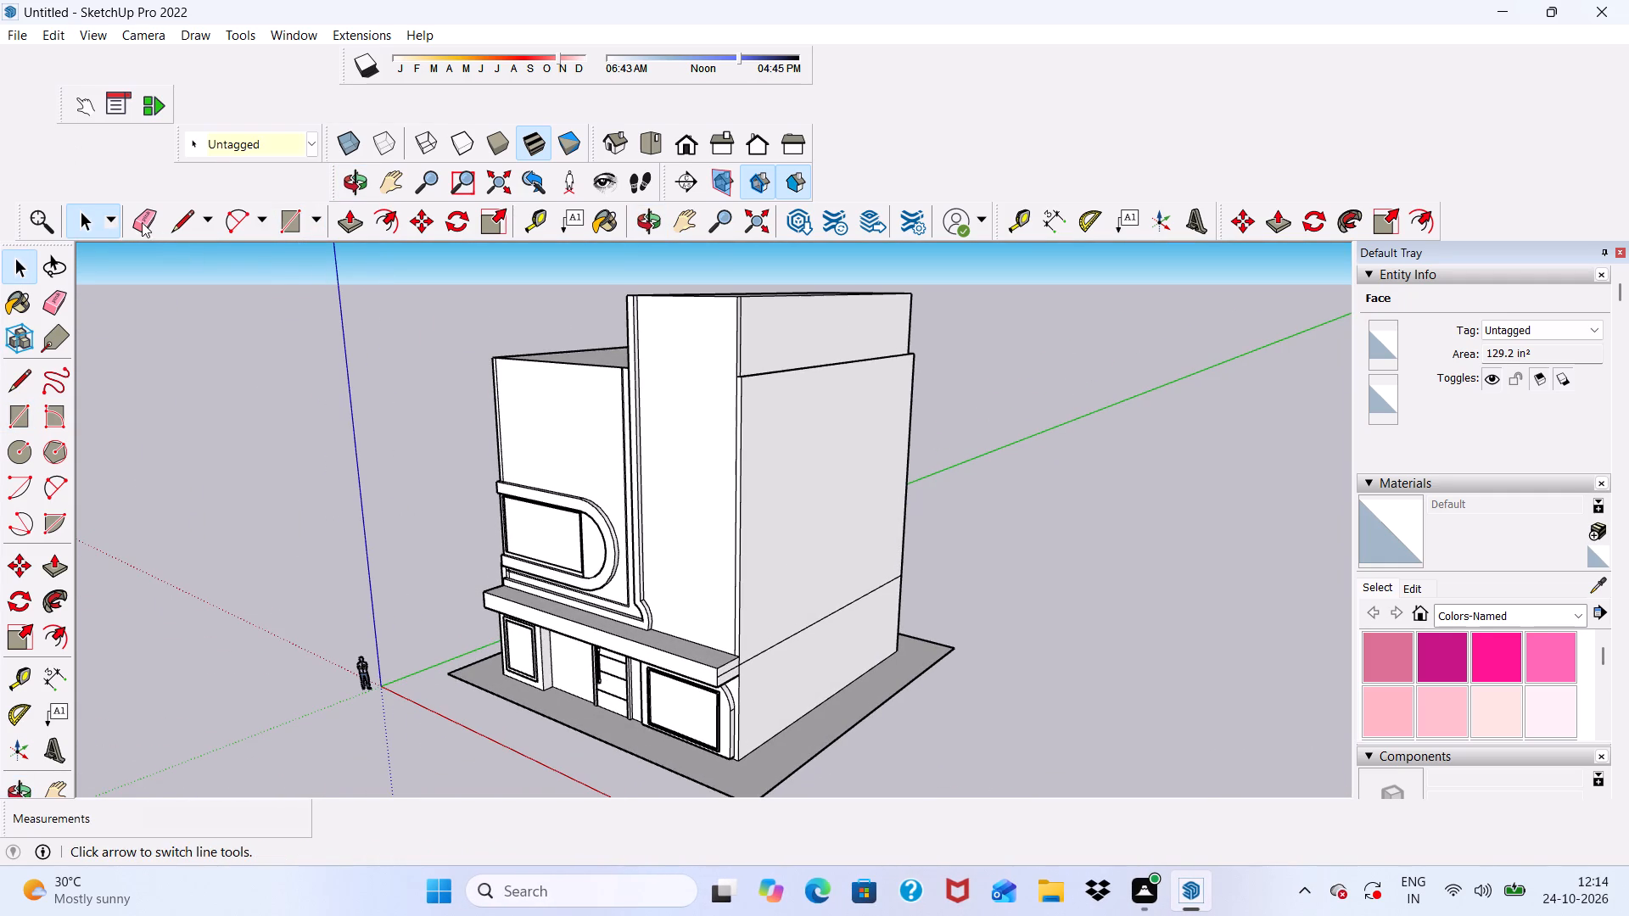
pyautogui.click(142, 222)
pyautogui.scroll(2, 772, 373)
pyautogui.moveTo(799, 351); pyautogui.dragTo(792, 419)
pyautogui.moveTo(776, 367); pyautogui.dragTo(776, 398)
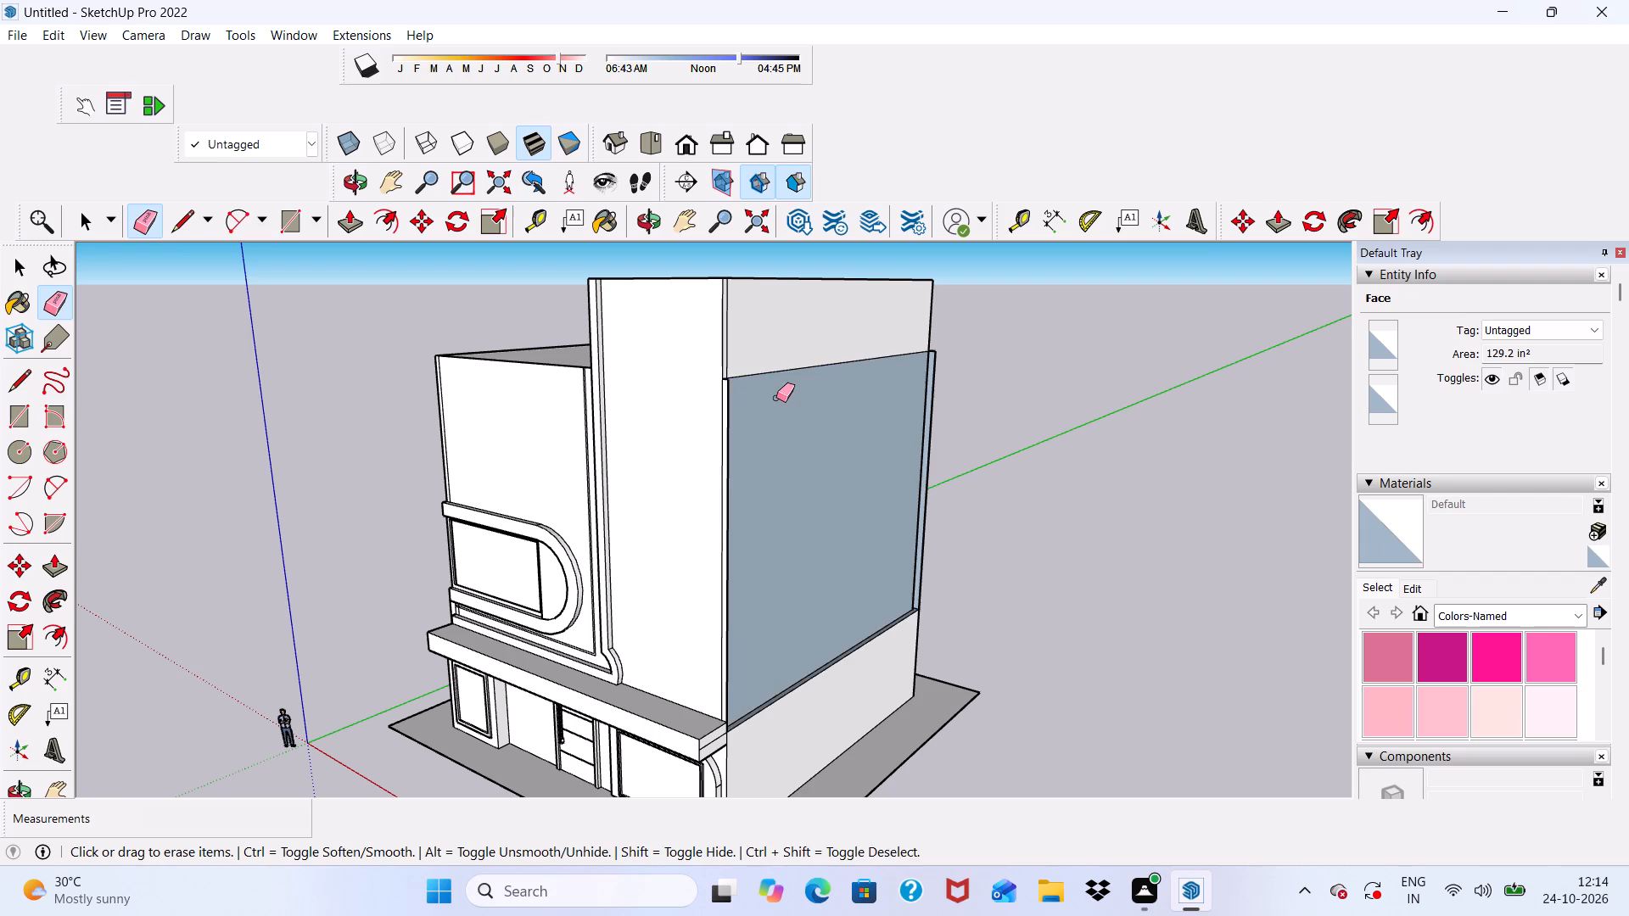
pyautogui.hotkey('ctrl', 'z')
# Pull the upper part of the tower's side wall out 9" flush with the wall below it.
pyautogui.scroll(4, 807, 380)
pyautogui.press('space')
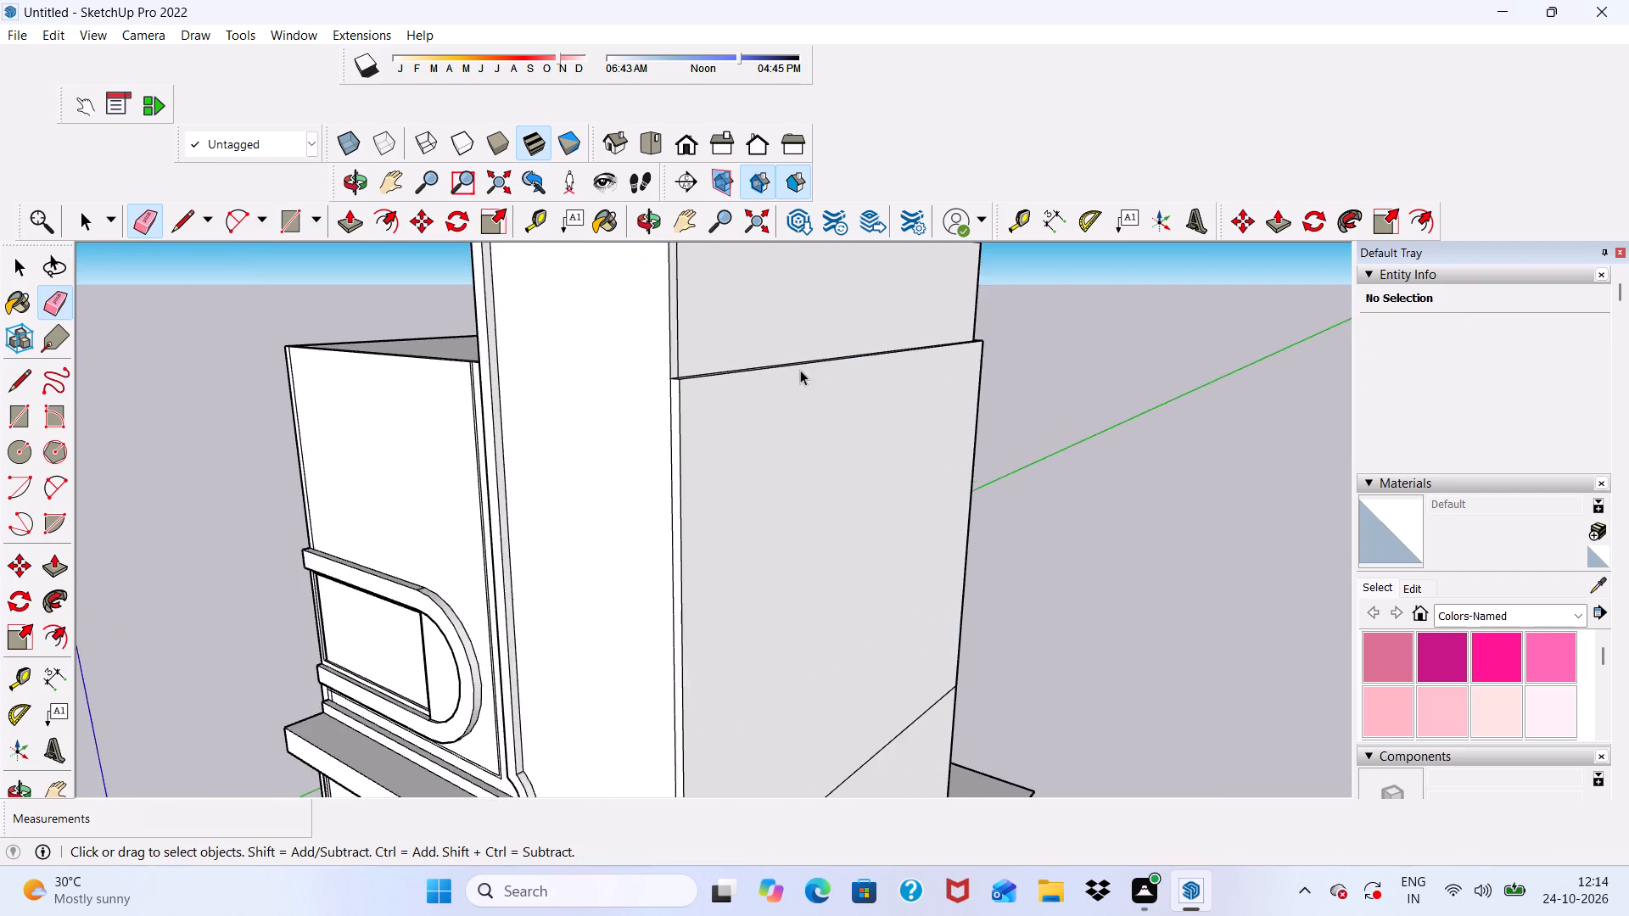
pyautogui.scroll(5, 792, 366)
pyautogui.moveTo(782, 355); pyautogui.dragTo(607, 487, button='middle')
pyautogui.click(586, 438)
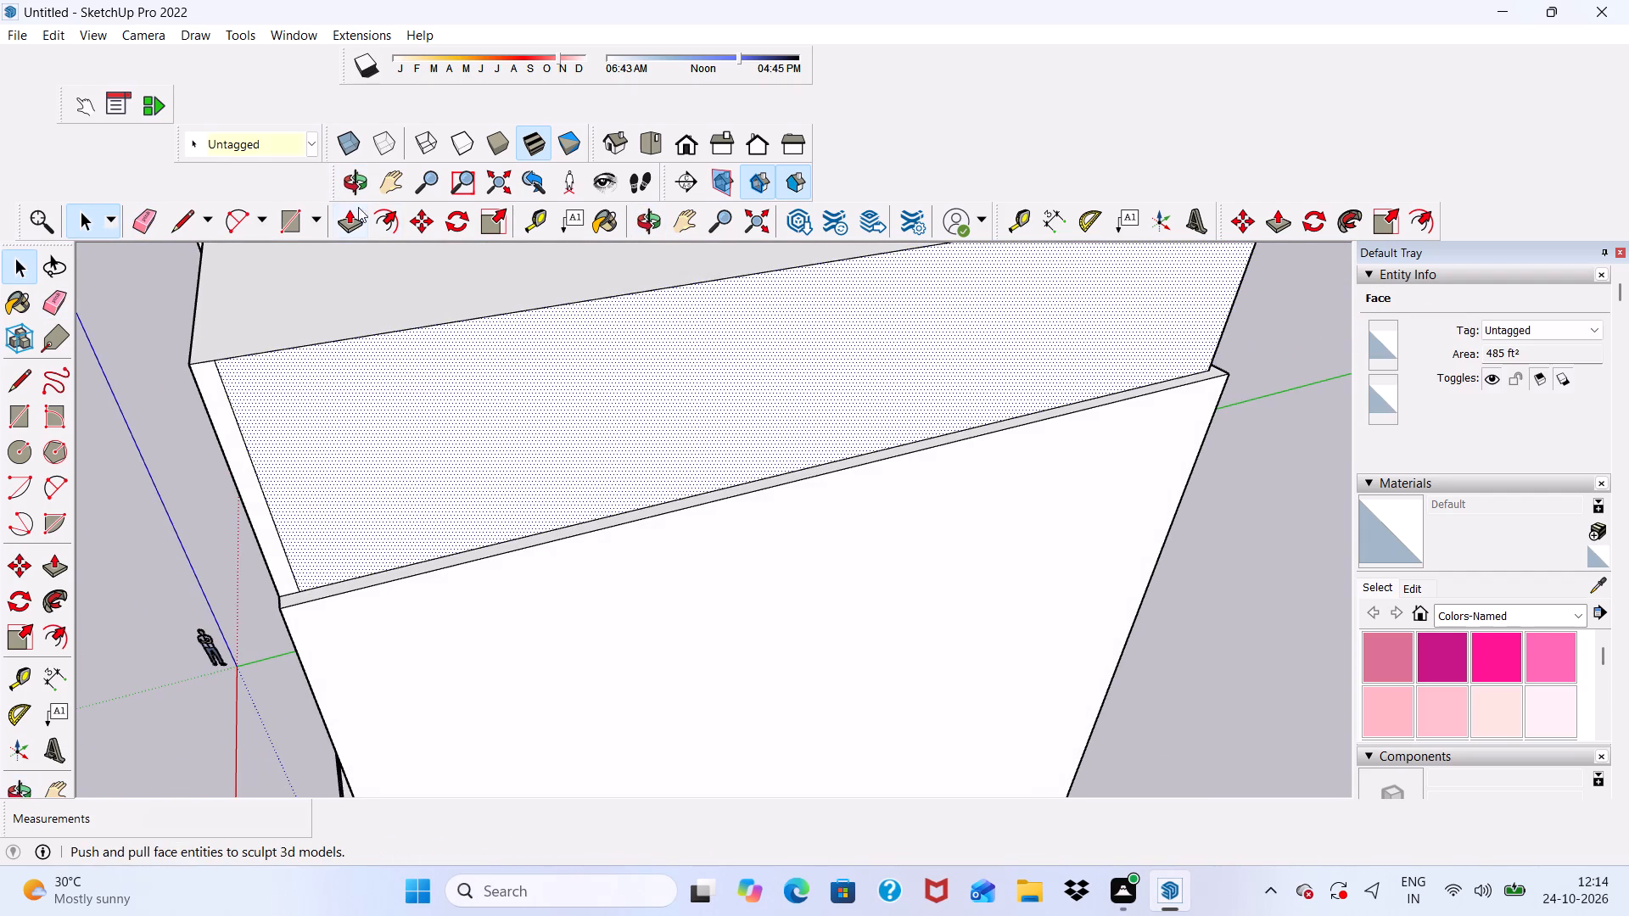
pyautogui.click(347, 225)
pyautogui.click(494, 446)
pyautogui.scroll(-3, 377, 493)
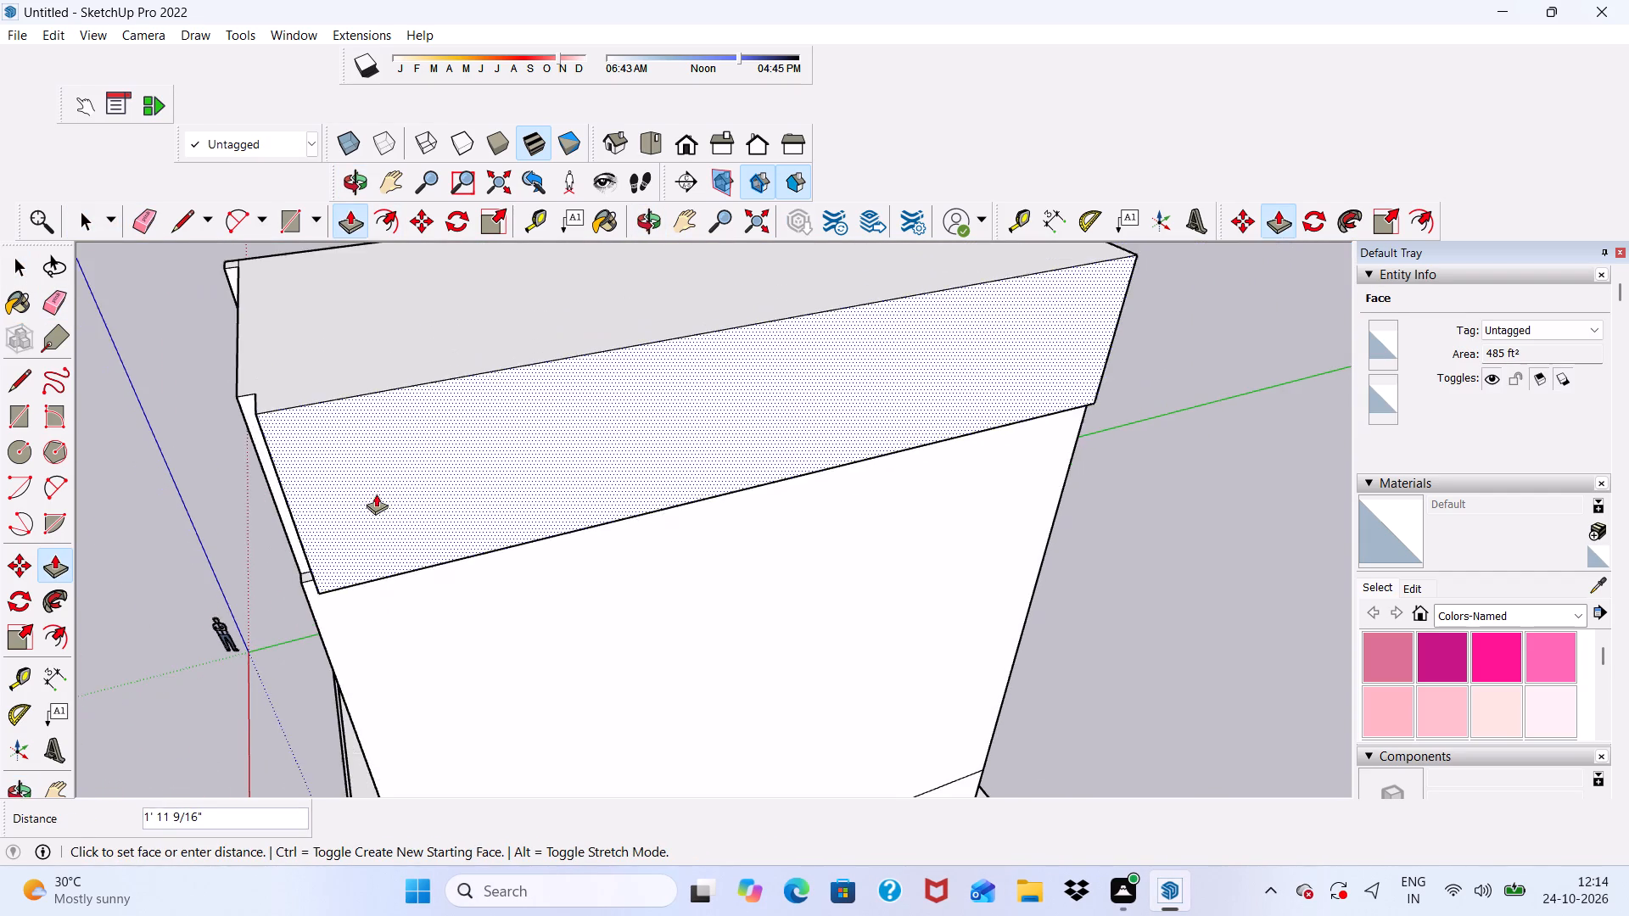
pyautogui.moveTo(417, 365); pyautogui.dragTo(520, 153, button='middle')
pyautogui.click(514, 343)
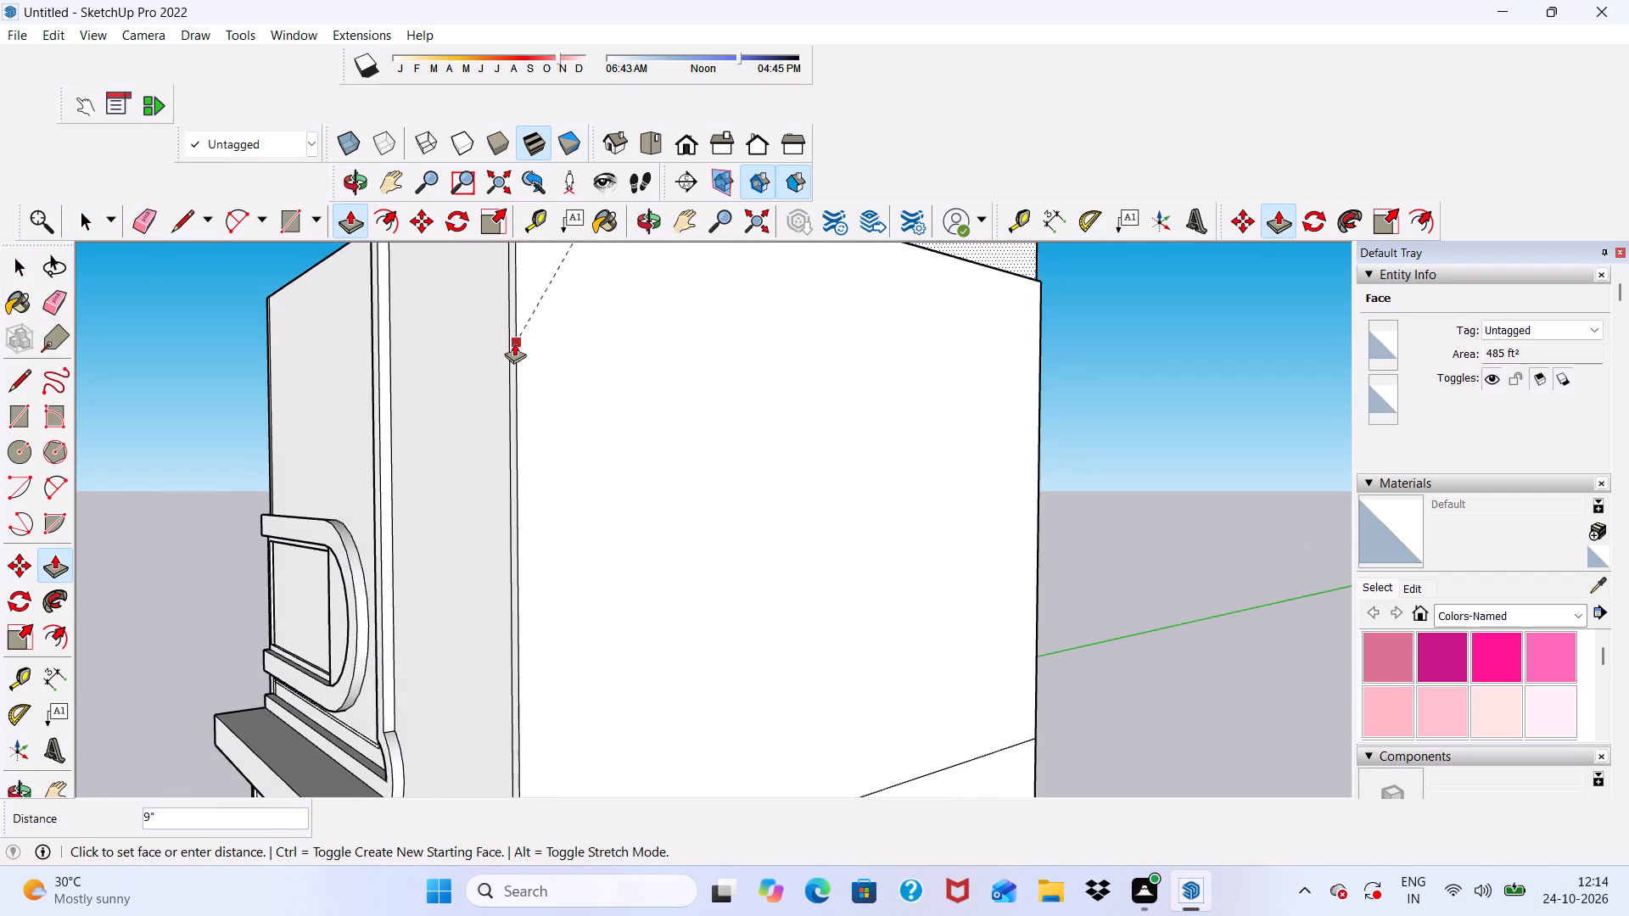
# Pull the narrow recessed strip at the tower's upper front corner out 9" flush with the side wall.
pyautogui.scroll(-11, 514, 371)
pyautogui.moveTo(602, 383); pyautogui.dragTo(594, 494, button='middle')
pyautogui.scroll(7, 535, 281)
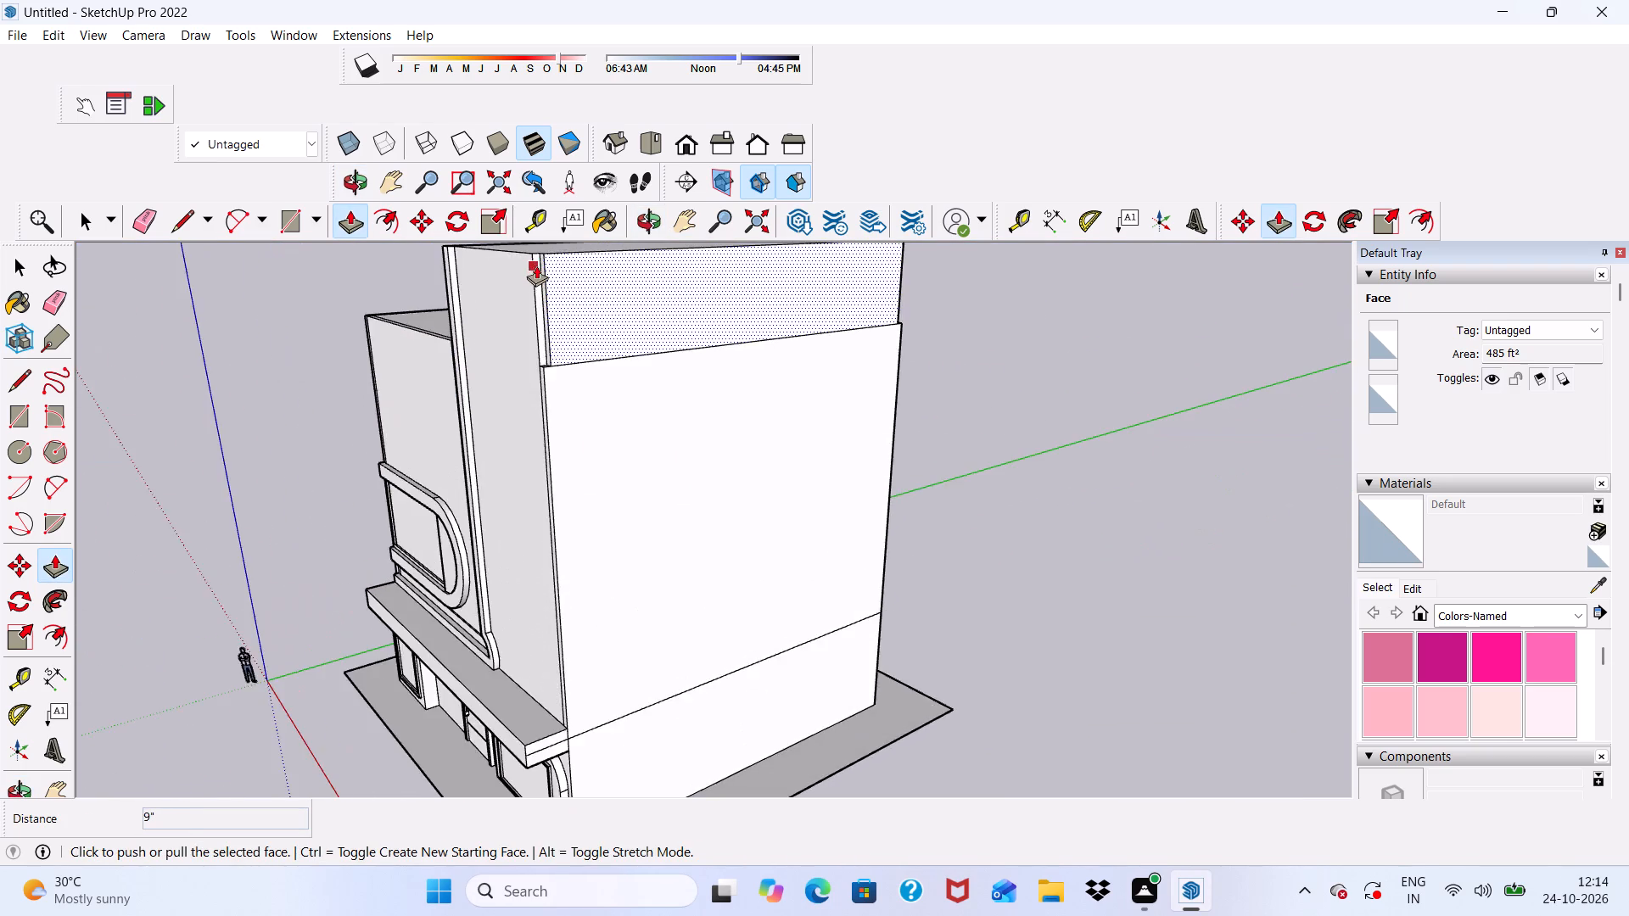
pyautogui.scroll(7, 536, 265)
pyautogui.press('space')
pyautogui.scroll(4, 551, 260)
pyautogui.scroll(-1, 563, 250)
pyautogui.scroll(4, 578, 250)
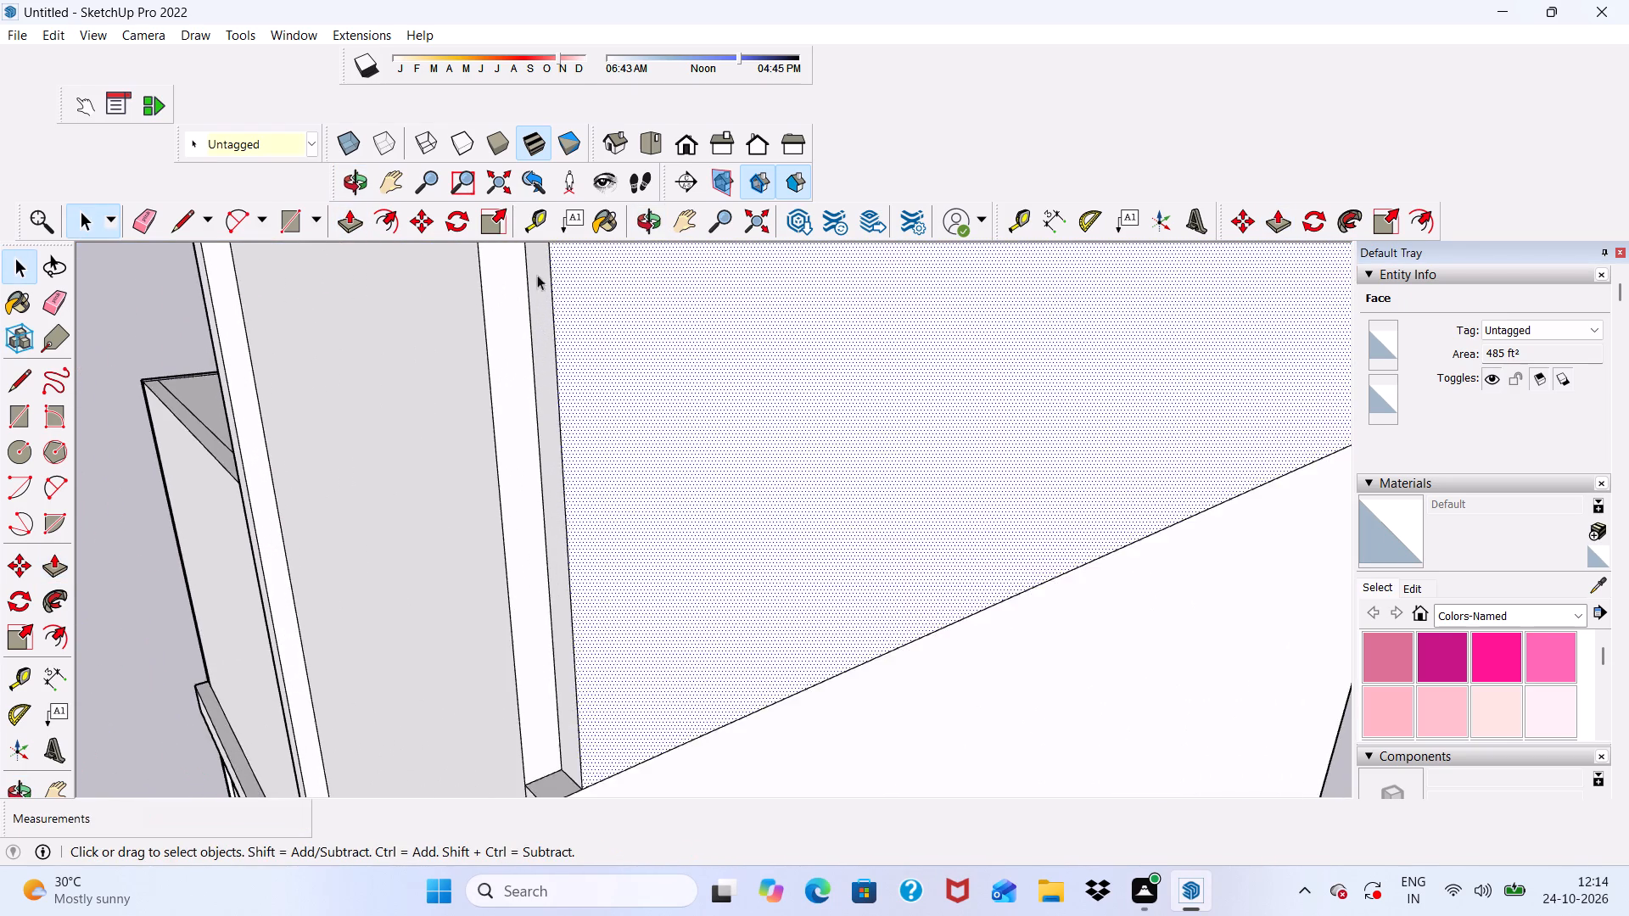
pyautogui.scroll(4, 537, 275)
pyautogui.click(506, 296)
pyautogui.click(340, 212)
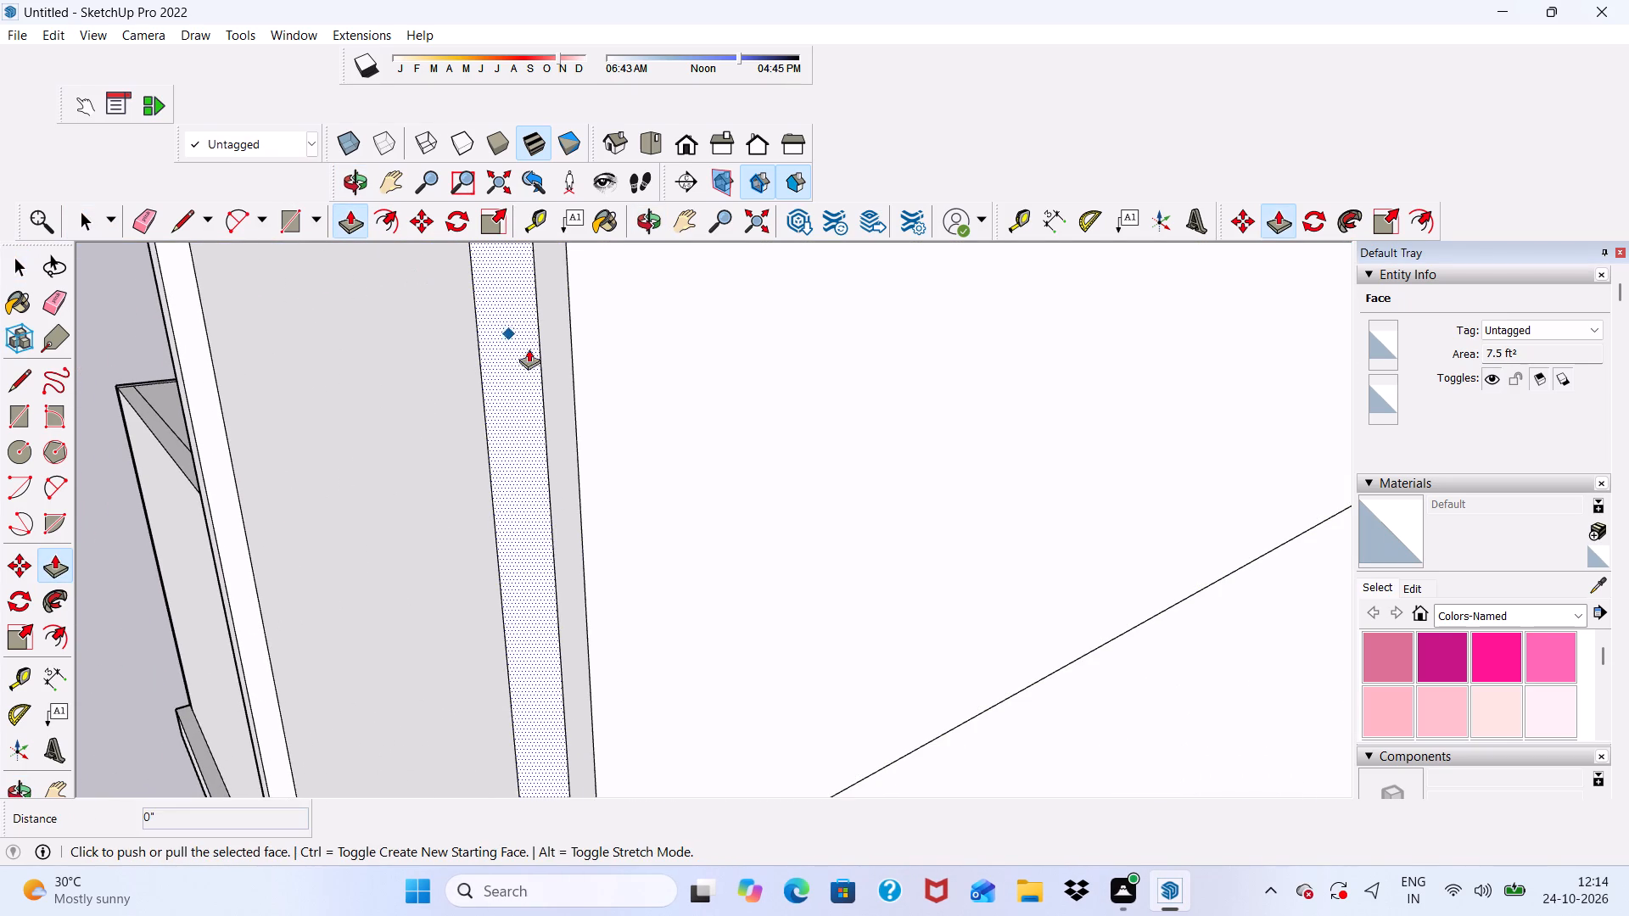
pyautogui.click(485, 325)
pyautogui.click(599, 310)
# Pull the upper part of the tower's rear wall out 9" flush with the wall below it.
pyautogui.scroll(-6, 564, 262)
pyautogui.scroll(3, 548, 331)
pyautogui.scroll(-4, 539, 306)
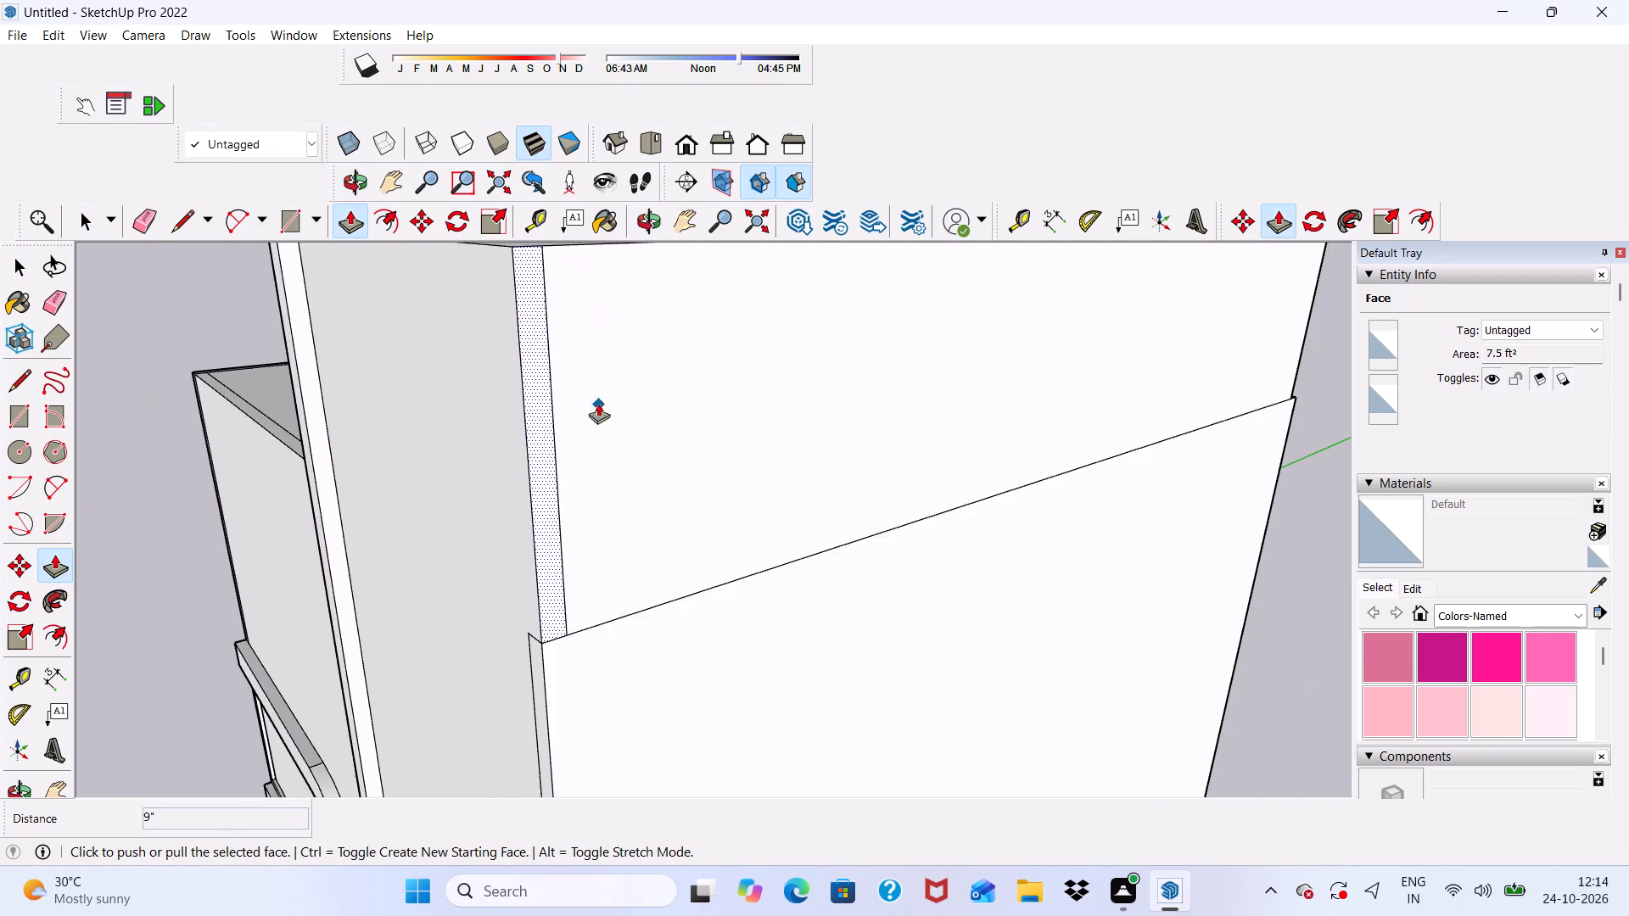
pyautogui.scroll(-12, 598, 403)
pyautogui.scroll(1, 734, 506)
pyautogui.scroll(-1, 735, 503)
pyautogui.moveTo(735, 504); pyautogui.dragTo(336, 488, button='middle')
pyautogui.scroll(2, 898, 414)
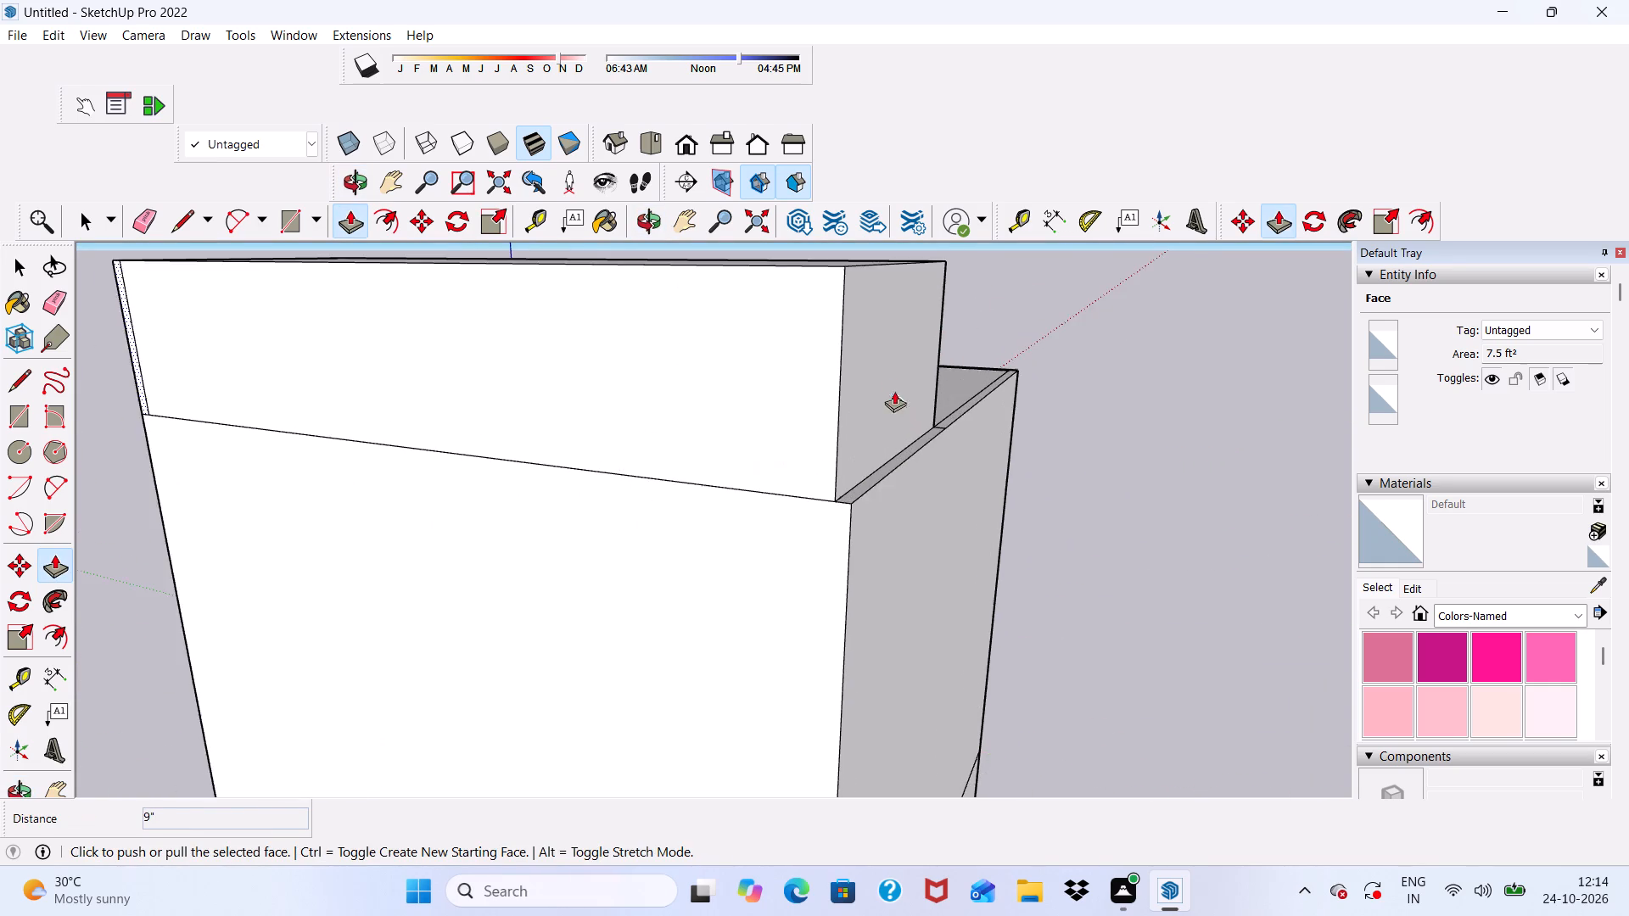
pyautogui.scroll(4, 894, 391)
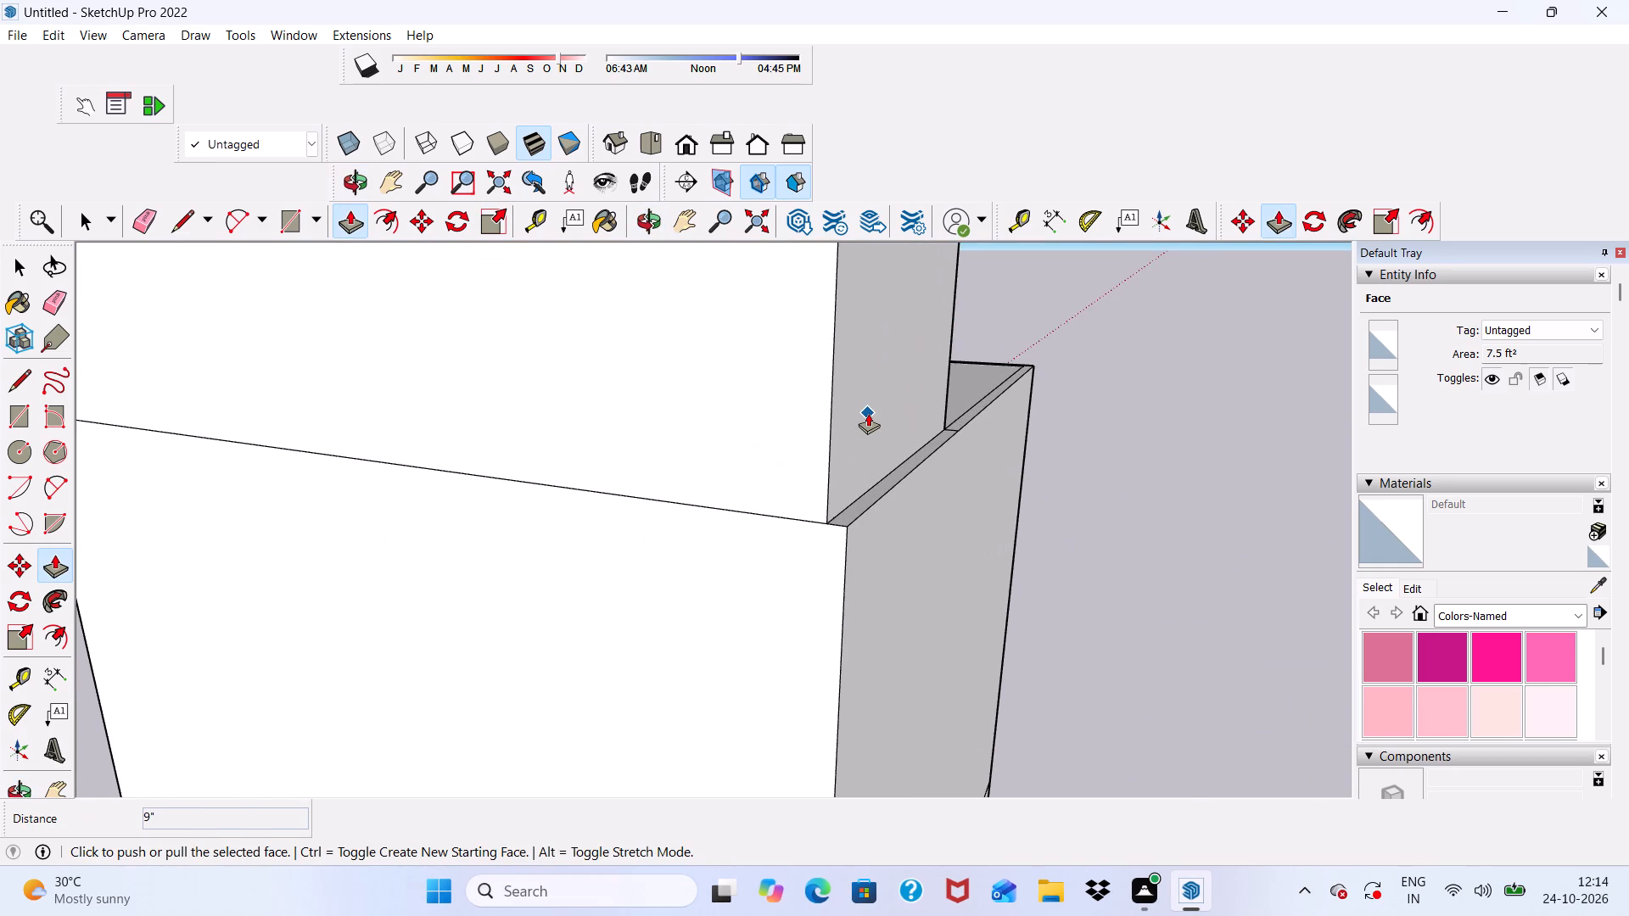
pyautogui.press('space')
pyautogui.moveTo(896, 466); pyautogui.dragTo(777, 493, button='middle')
pyautogui.click(742, 456)
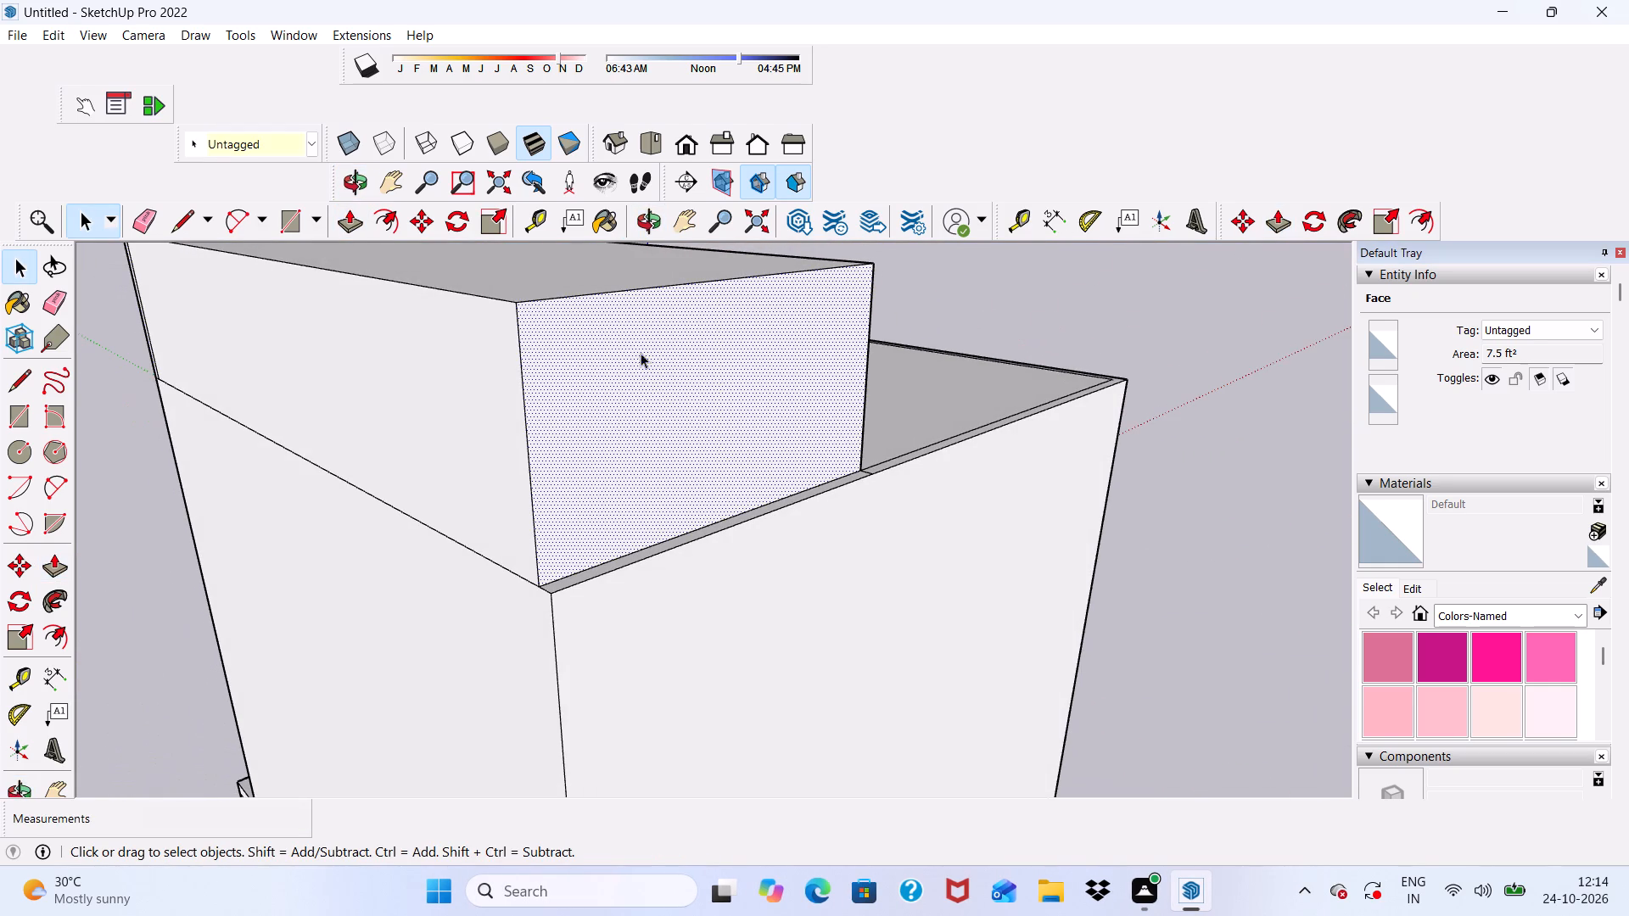
pyautogui.click(339, 223)
pyautogui.scroll(4, 659, 377)
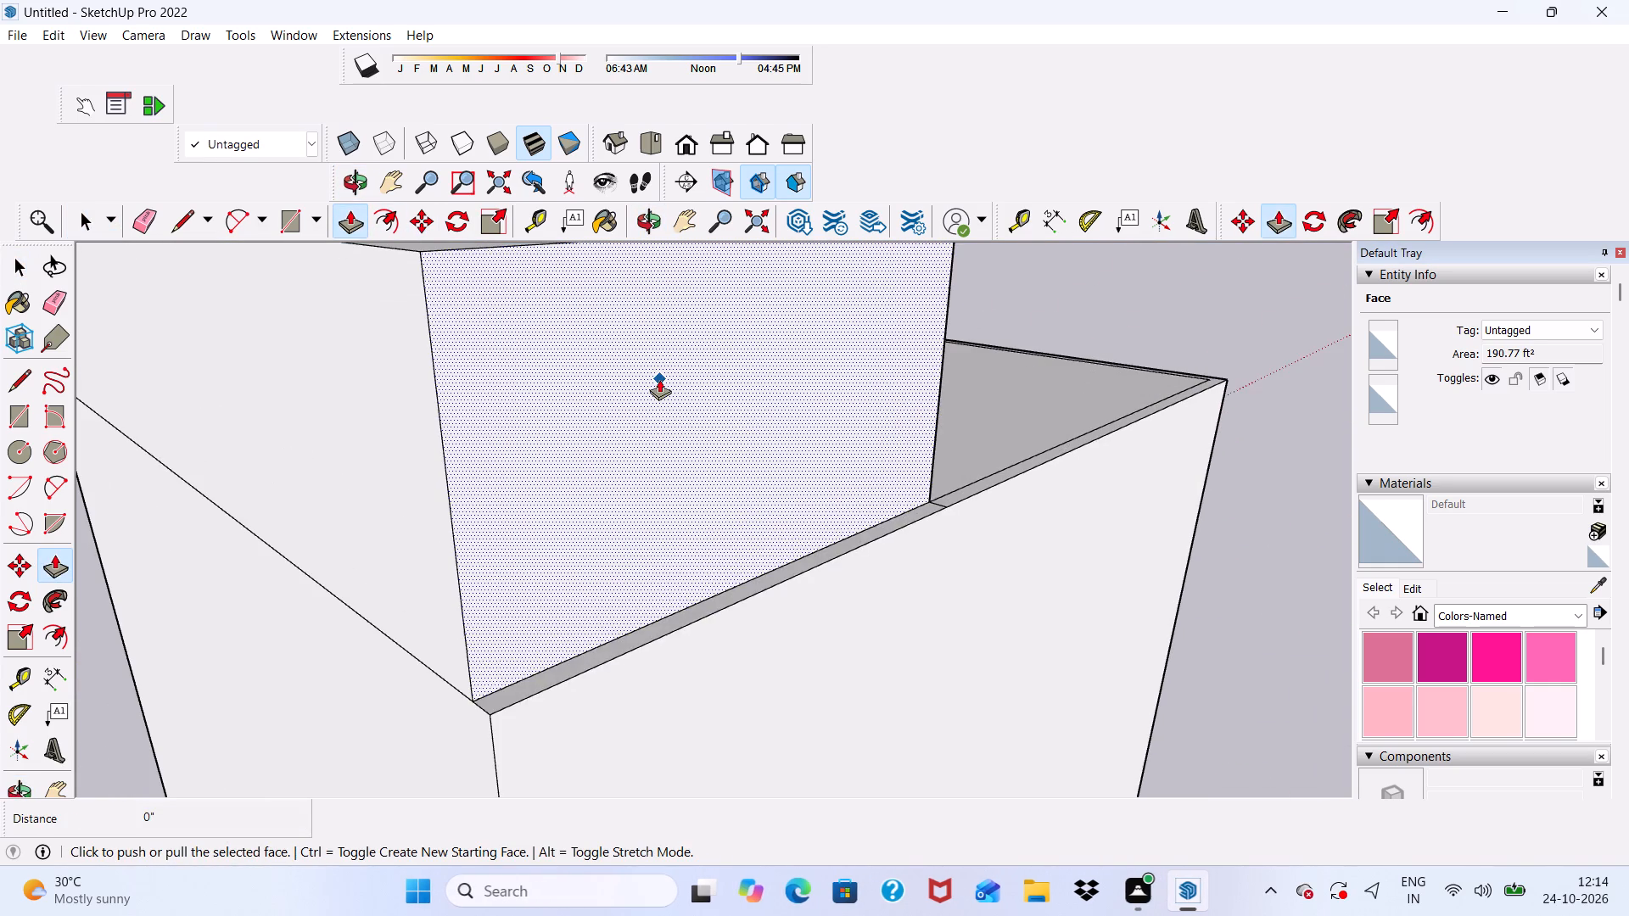
pyautogui.click(659, 379)
pyautogui.click(788, 516)
pyautogui.scroll(-10, 731, 343)
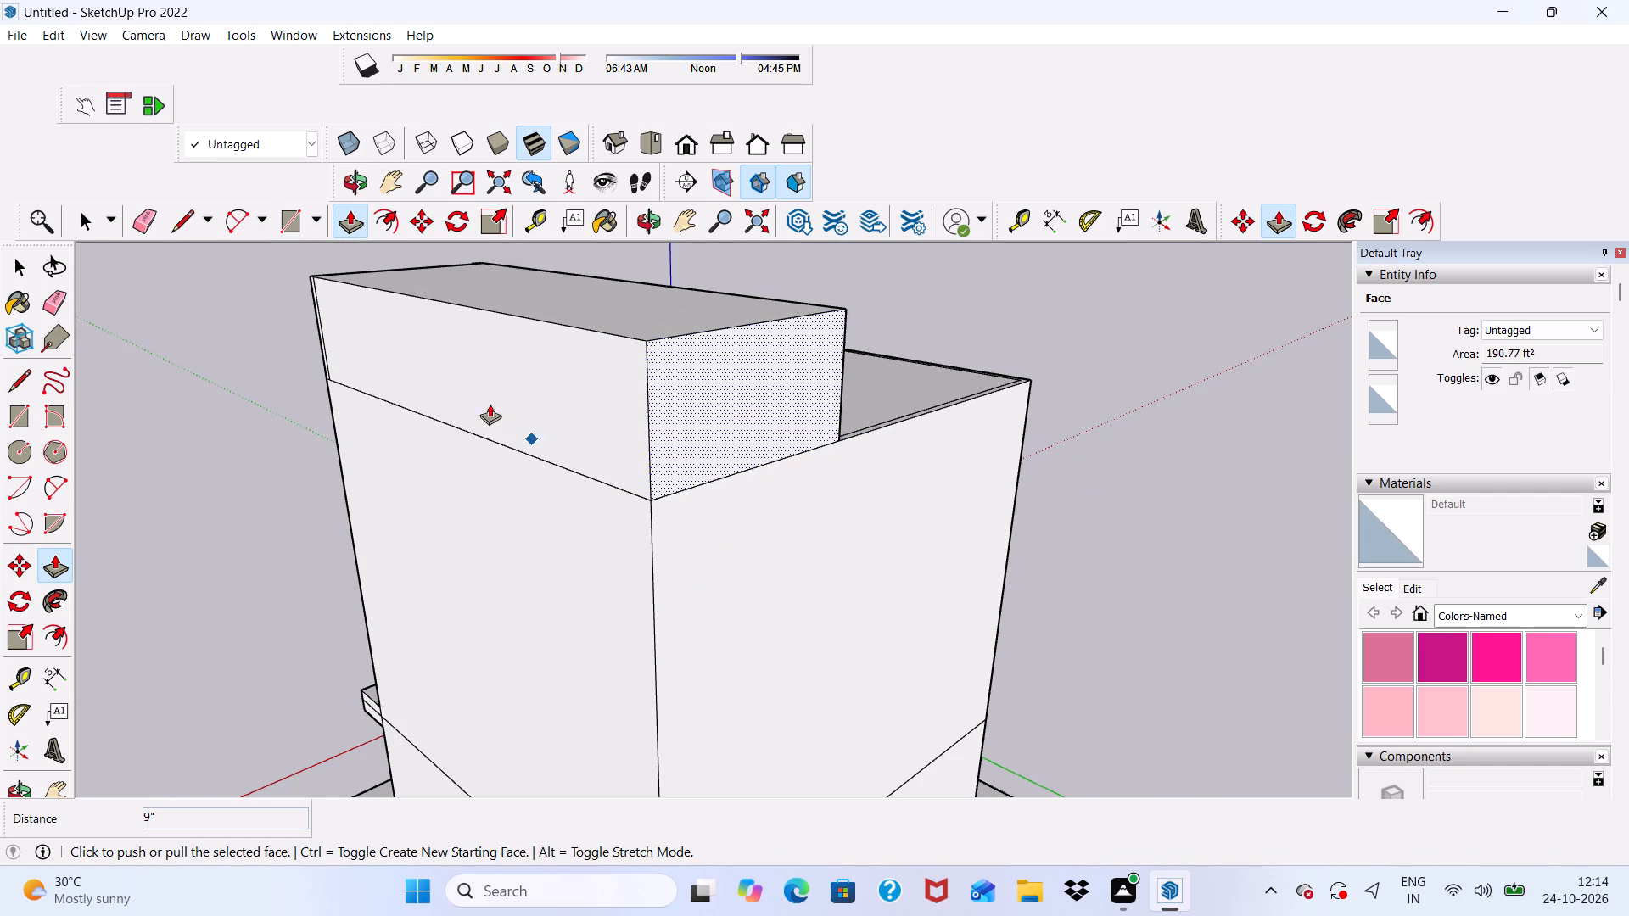
# Erase the horizontal edges between the upper and lower parts of the tower's rear and side walls, including the short leftover at the corner.
pyautogui.moveTo(145, 213); pyautogui.dragTo(164, 233)
pyautogui.moveTo(143, 219); pyautogui.dragTo(166, 223)
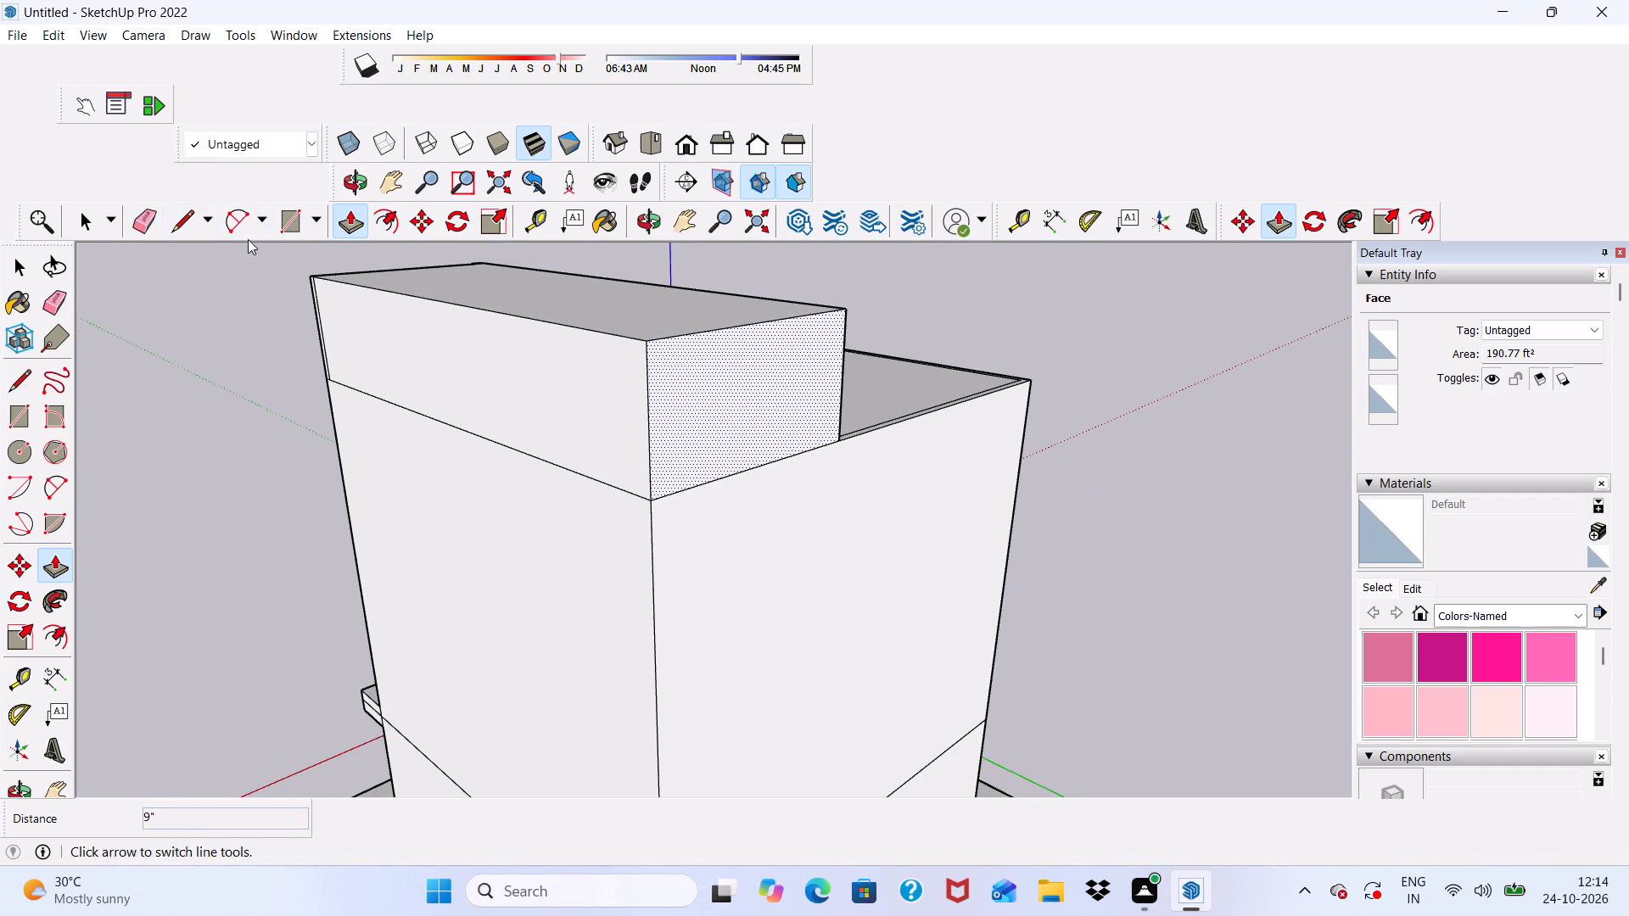
pyautogui.scroll(2, 903, 488)
pyautogui.scroll(-1, 0, 733)
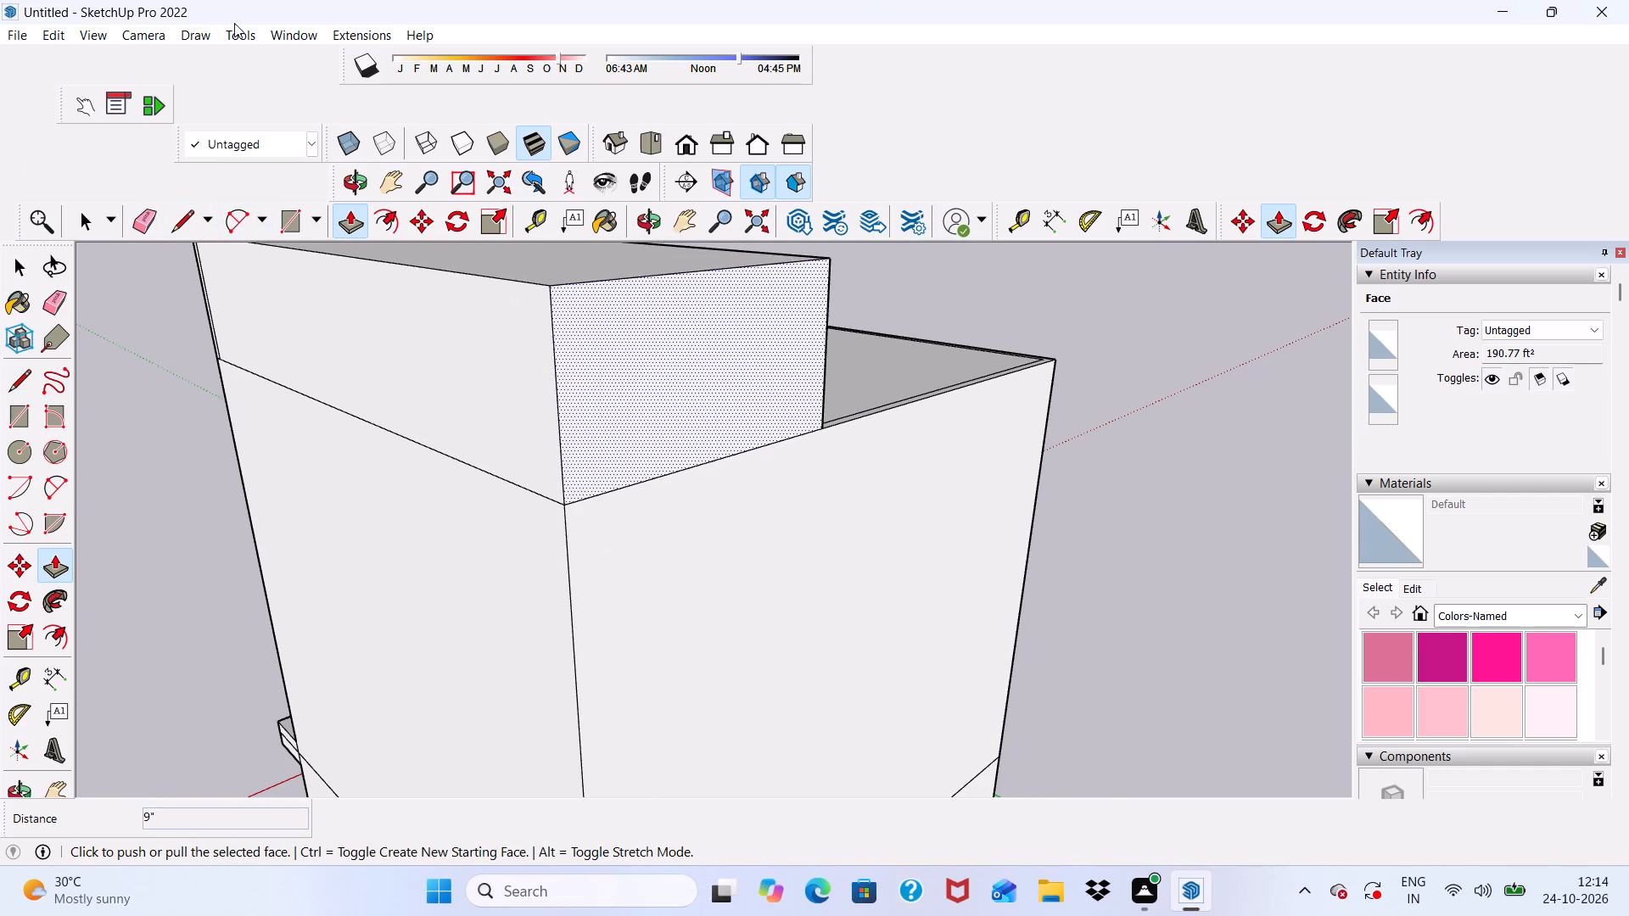
pyautogui.click(132, 227)
pyautogui.moveTo(594, 435); pyautogui.dragTo(605, 514)
pyautogui.scroll(1, 479, 511)
pyautogui.moveTo(489, 466); pyautogui.dragTo(499, 505)
pyautogui.scroll(8, 648, 535)
pyautogui.scroll(-1, 566, 489)
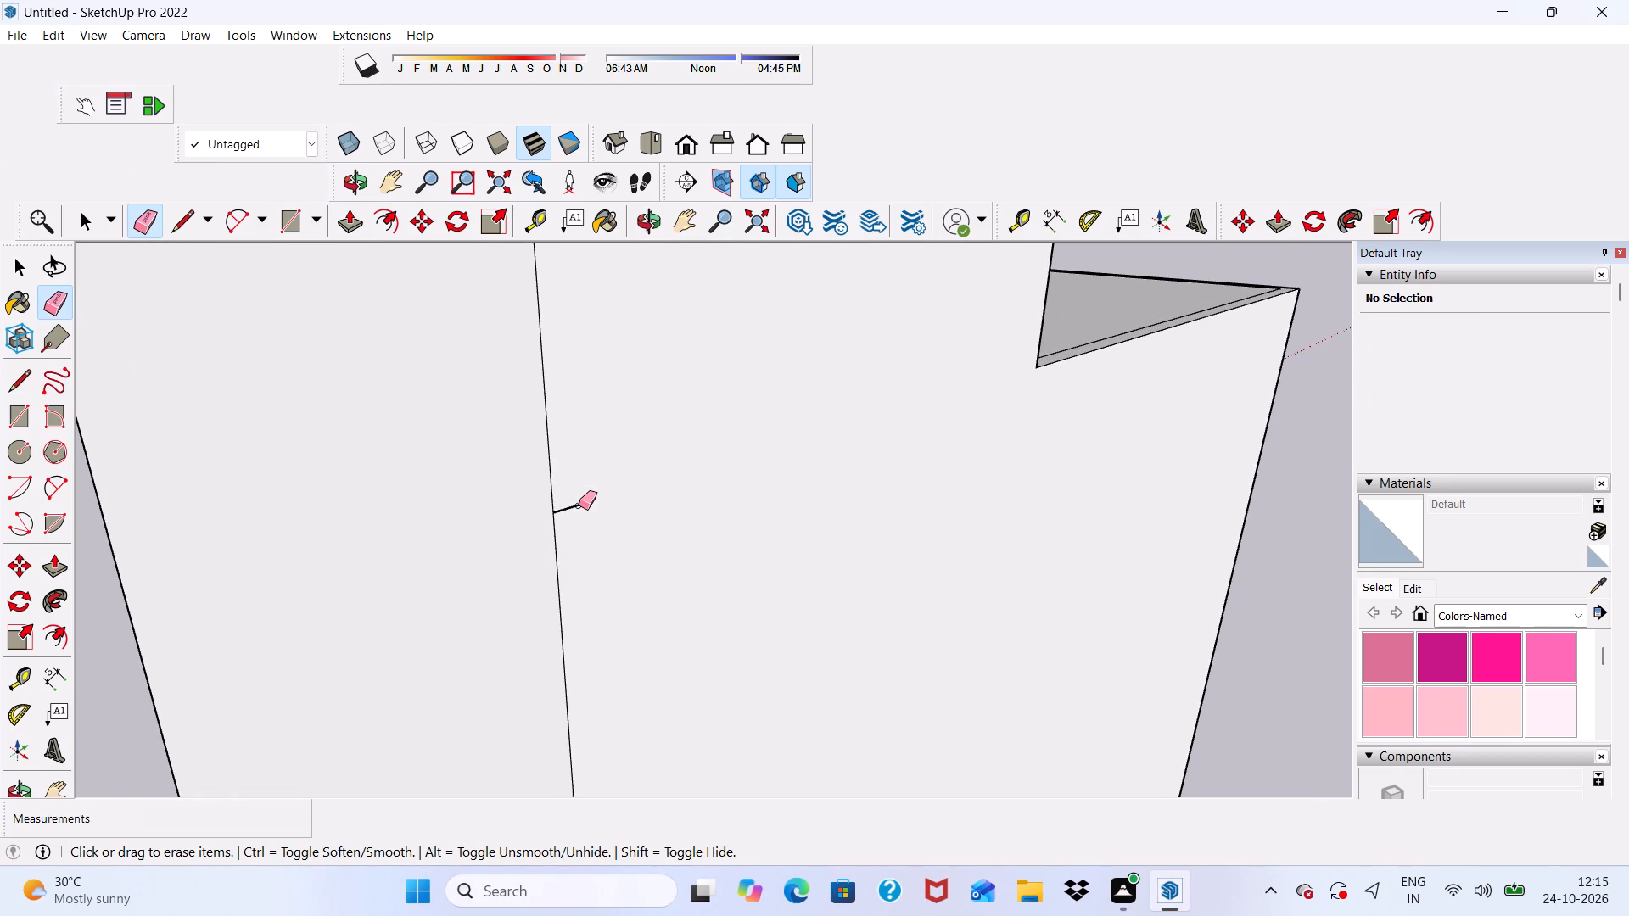
pyautogui.click(579, 505)
# Erase the leftover strip outlines beside the tower's front corner, on both the side wall and the front wall.
pyautogui.scroll(-11, 534, 424)
pyautogui.moveTo(256, 515); pyautogui.dragTo(617, 516, button='middle')
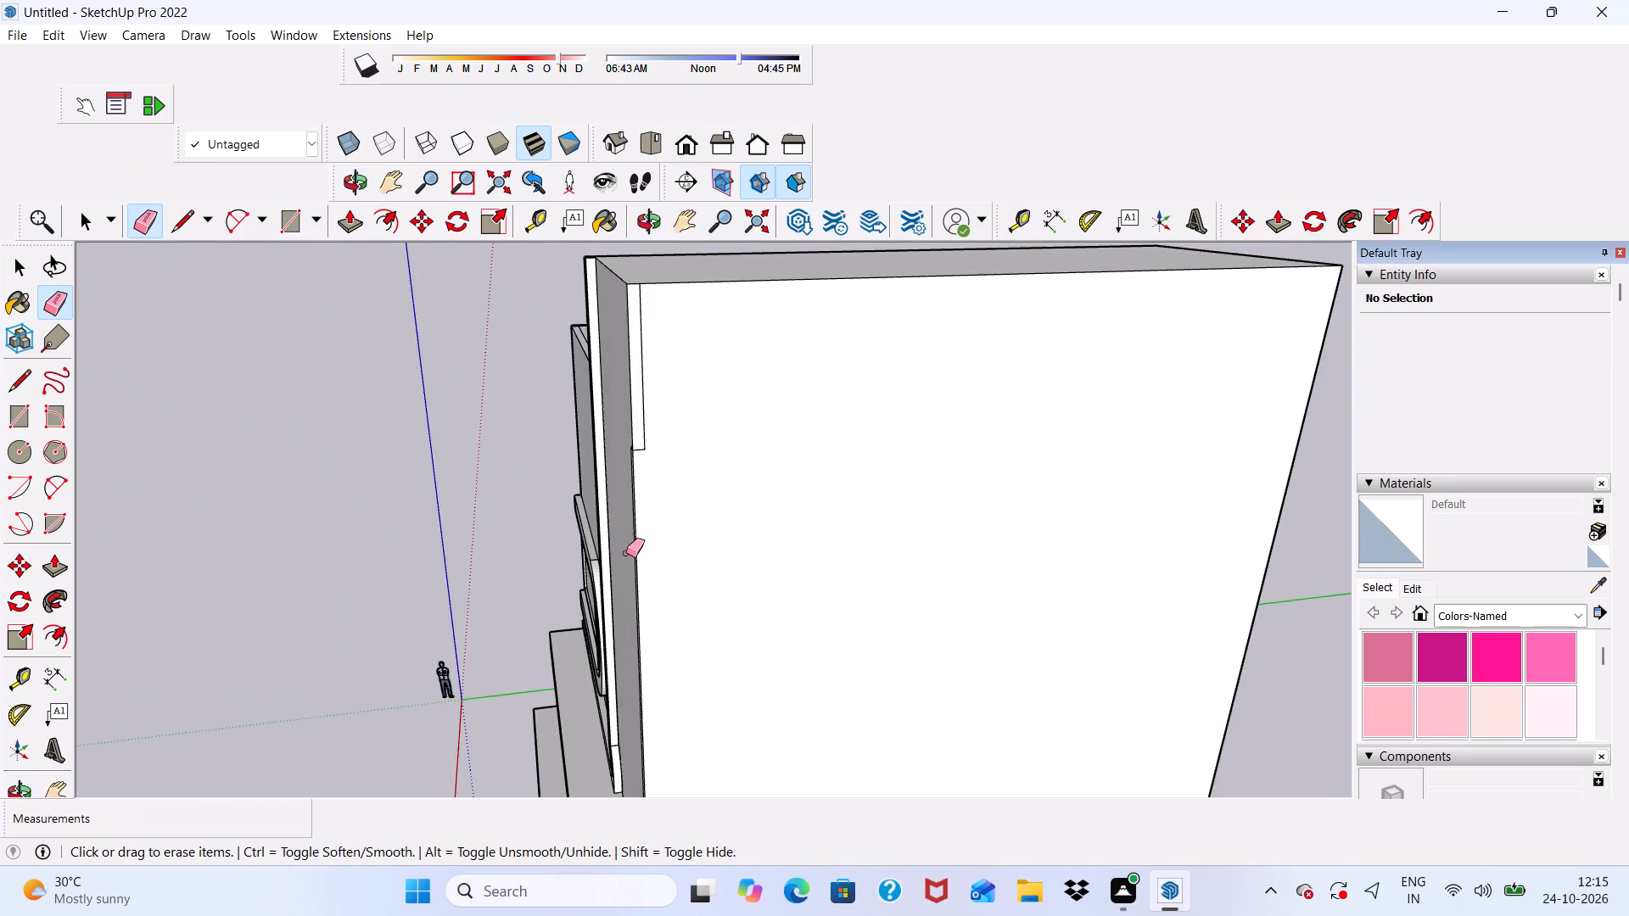
pyautogui.scroll(13, 663, 398)
pyautogui.moveTo(626, 519); pyautogui.dragTo(636, 560)
pyautogui.moveTo(642, 465); pyautogui.dragTo(655, 495)
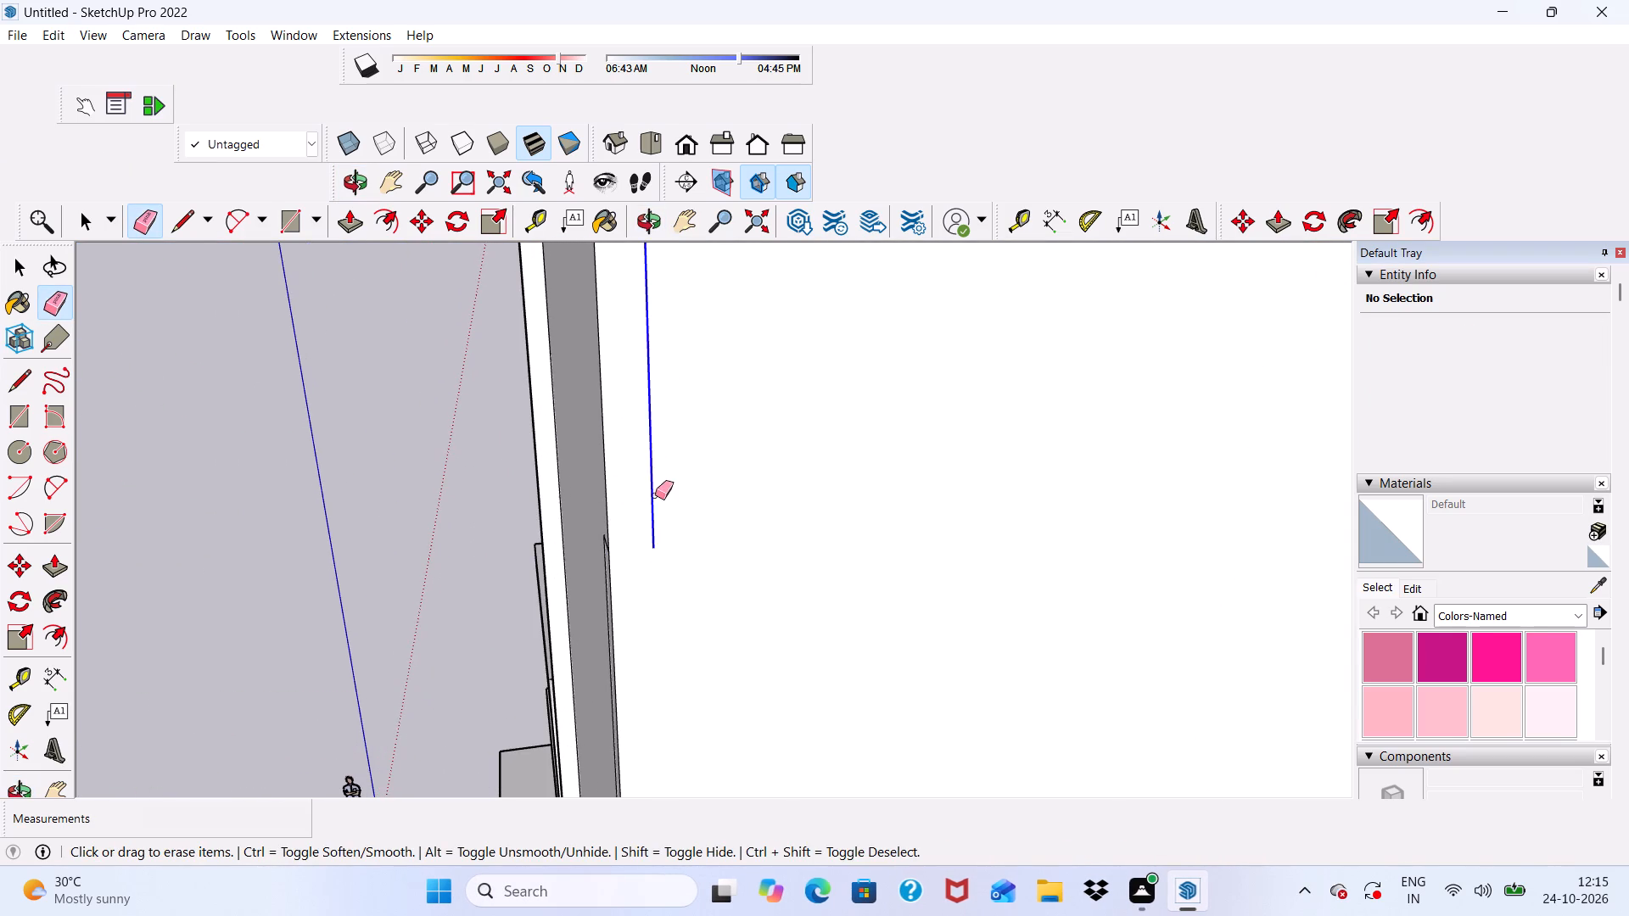
pyautogui.moveTo(655, 495); pyautogui.dragTo(656, 500)
pyautogui.scroll(-3, 596, 467)
pyautogui.scroll(4, 565, 612)
pyautogui.moveTo(574, 567); pyautogui.dragTo(808, 554, button='middle')
pyautogui.scroll(-7, 342, 574)
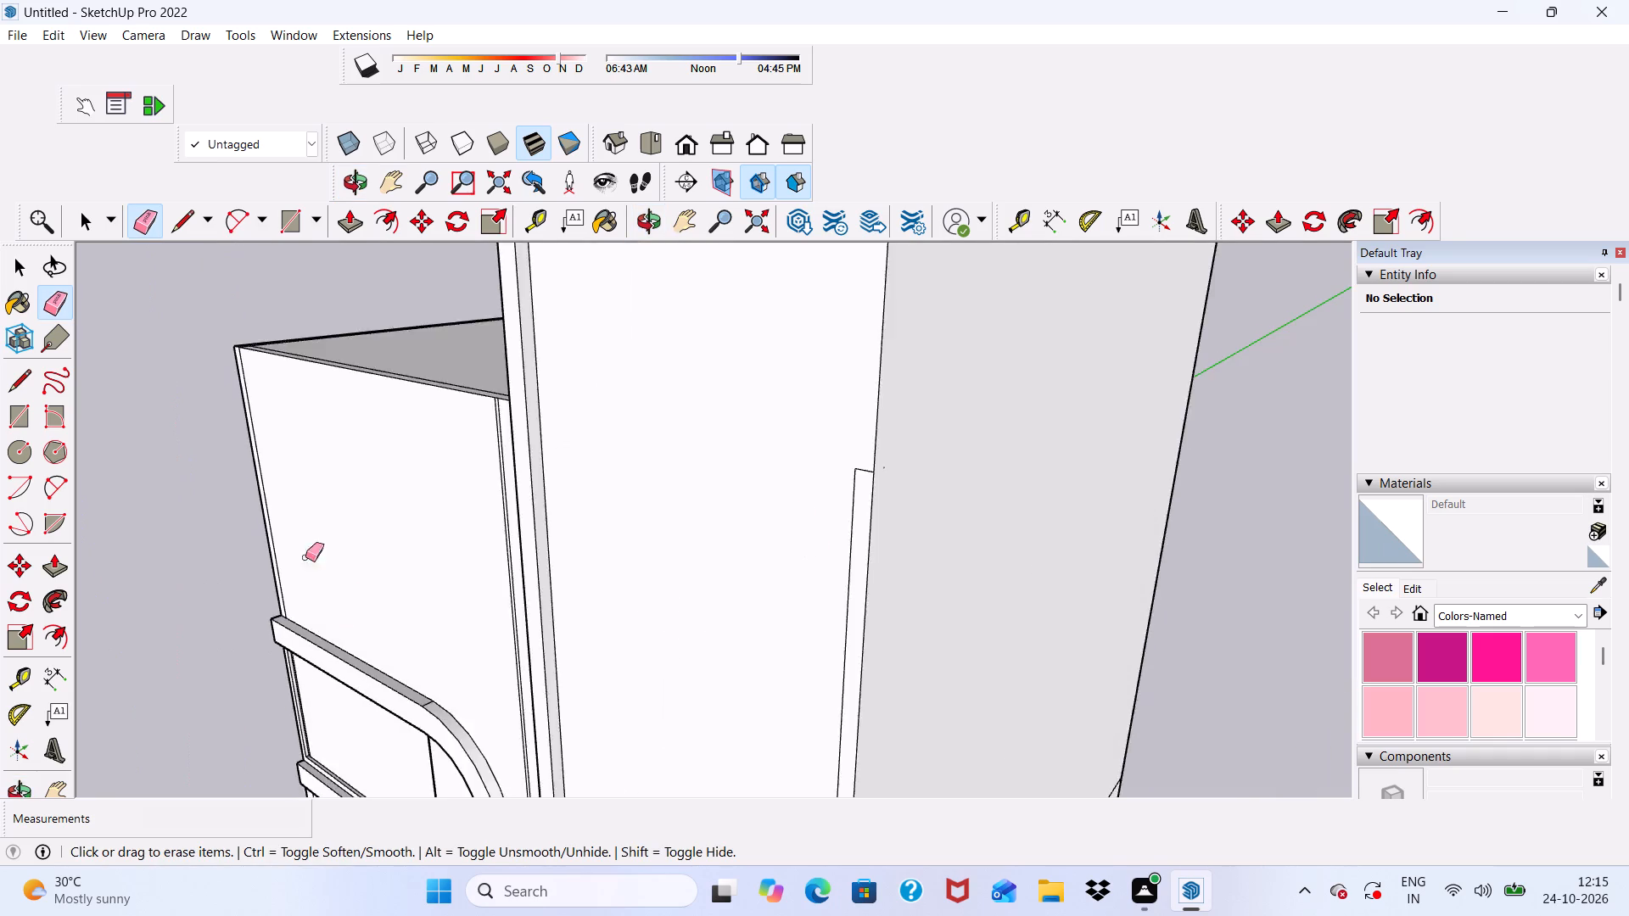
pyautogui.scroll(-3, 305, 557)
pyautogui.scroll(18, 545, 564)
pyautogui.moveTo(500, 512); pyautogui.dragTo(499, 600)
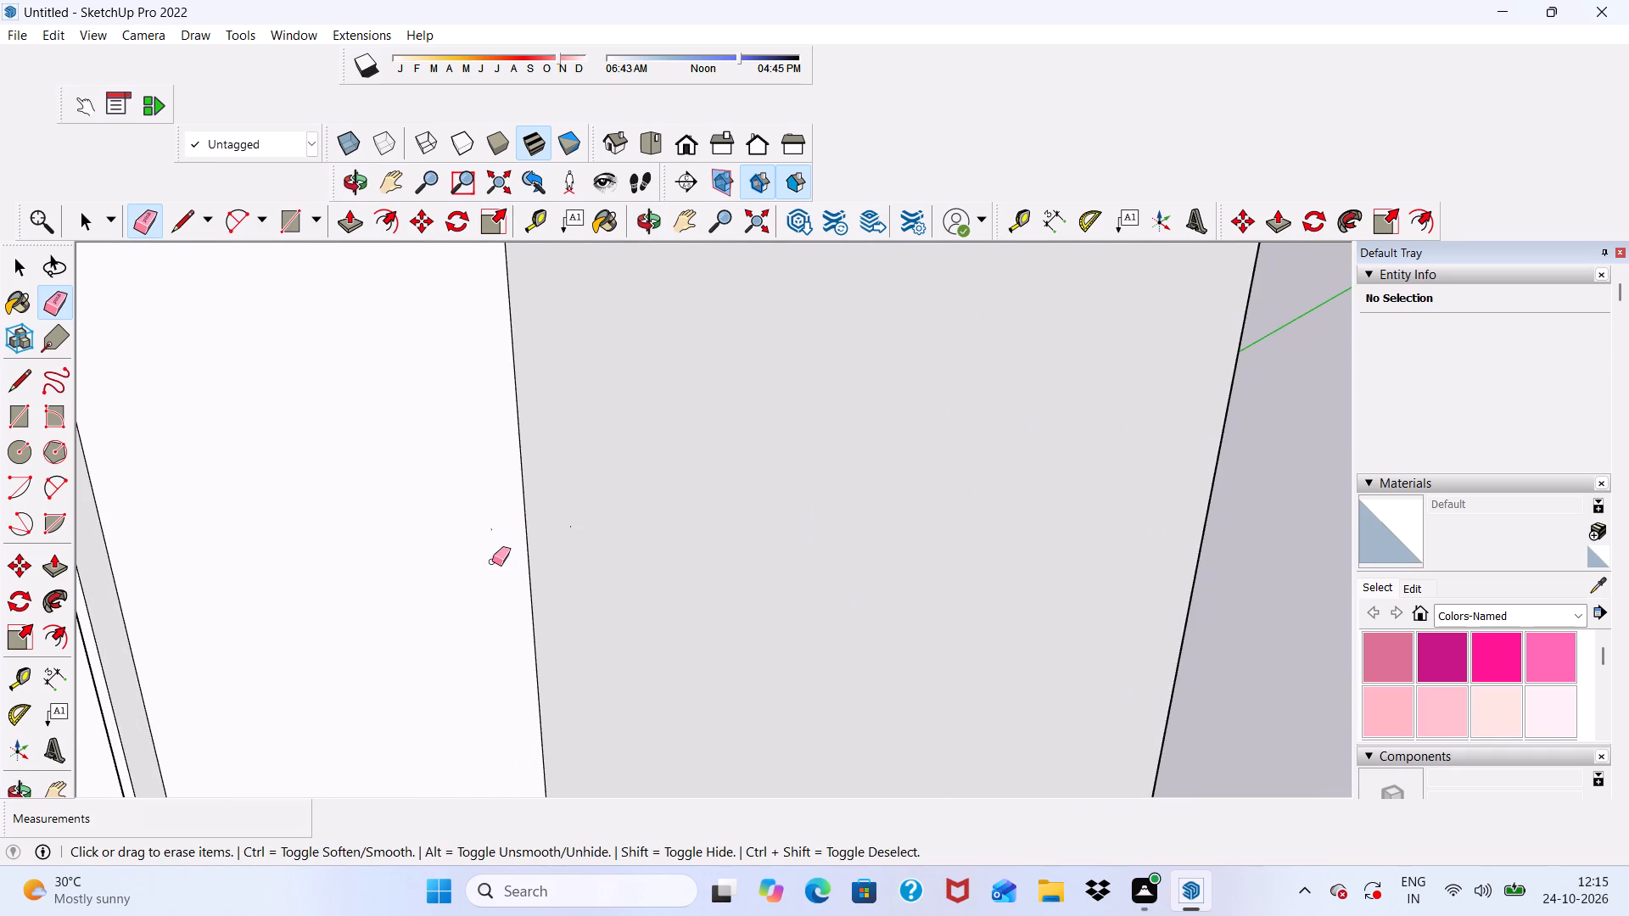
# Erase the horizontal edge across the tower's side wall at canopy level and the leftover line on the canopy's end.
pyautogui.scroll(-20, 459, 448)
pyautogui.scroll(-2, 459, 448)
pyautogui.moveTo(568, 780); pyautogui.dragTo(579, 585, button='middle')
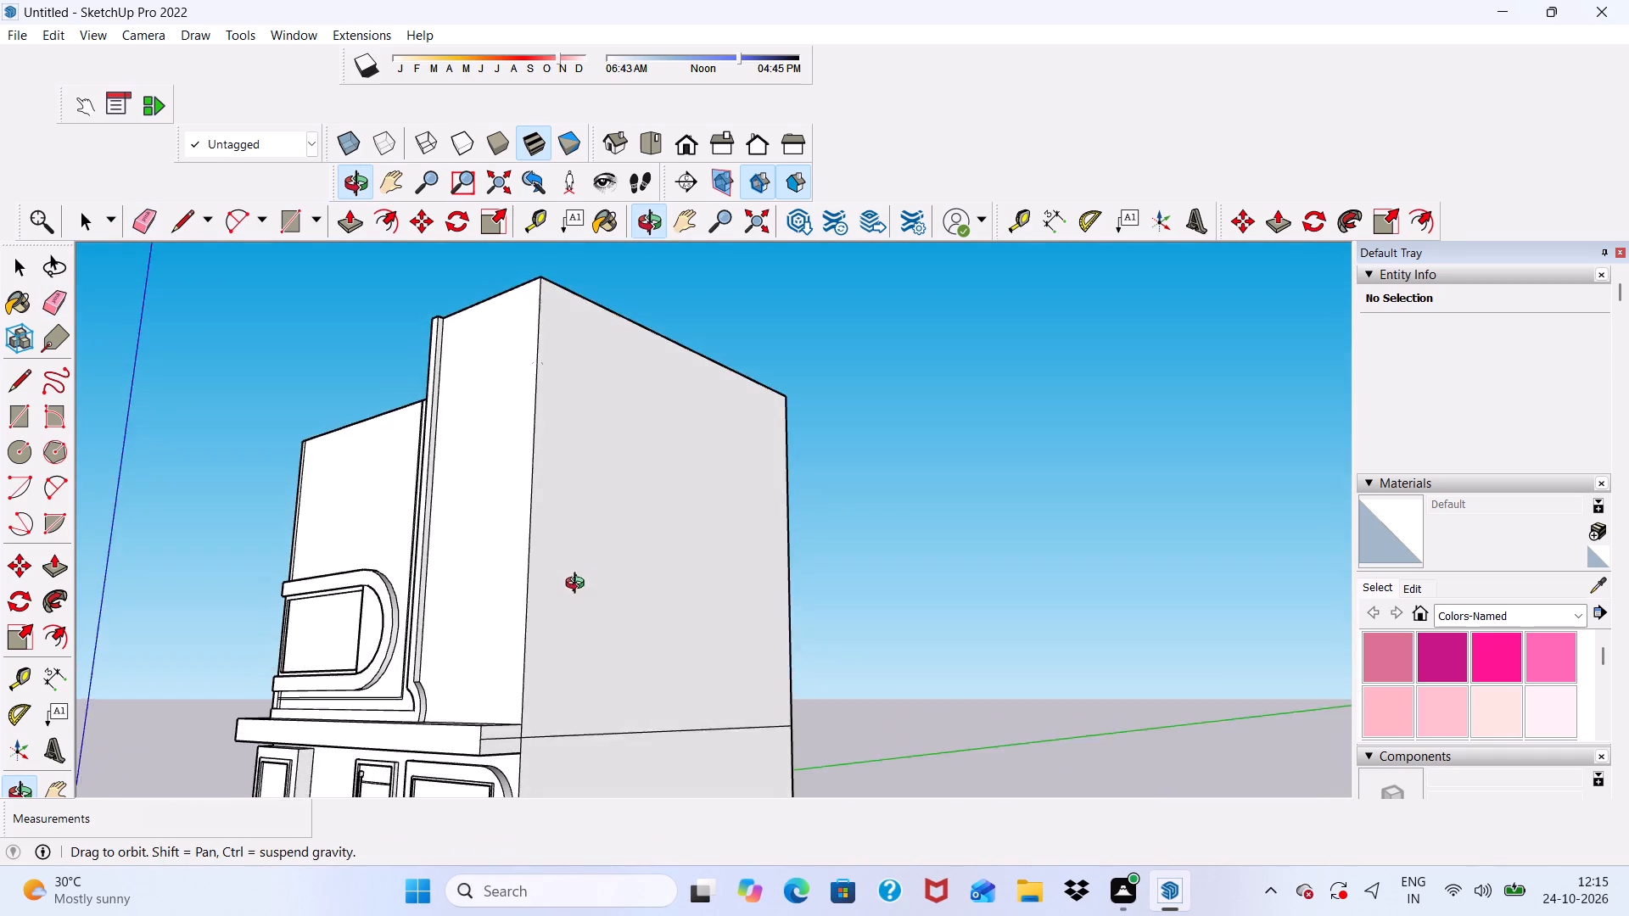
pyautogui.moveTo(579, 585); pyautogui.dragTo(579, 581, button='middle')
pyautogui.scroll(2, 578, 701)
pyautogui.moveTo(573, 699); pyautogui.dragTo(558, 745)
pyautogui.scroll(5, 452, 762)
pyautogui.click(467, 730)
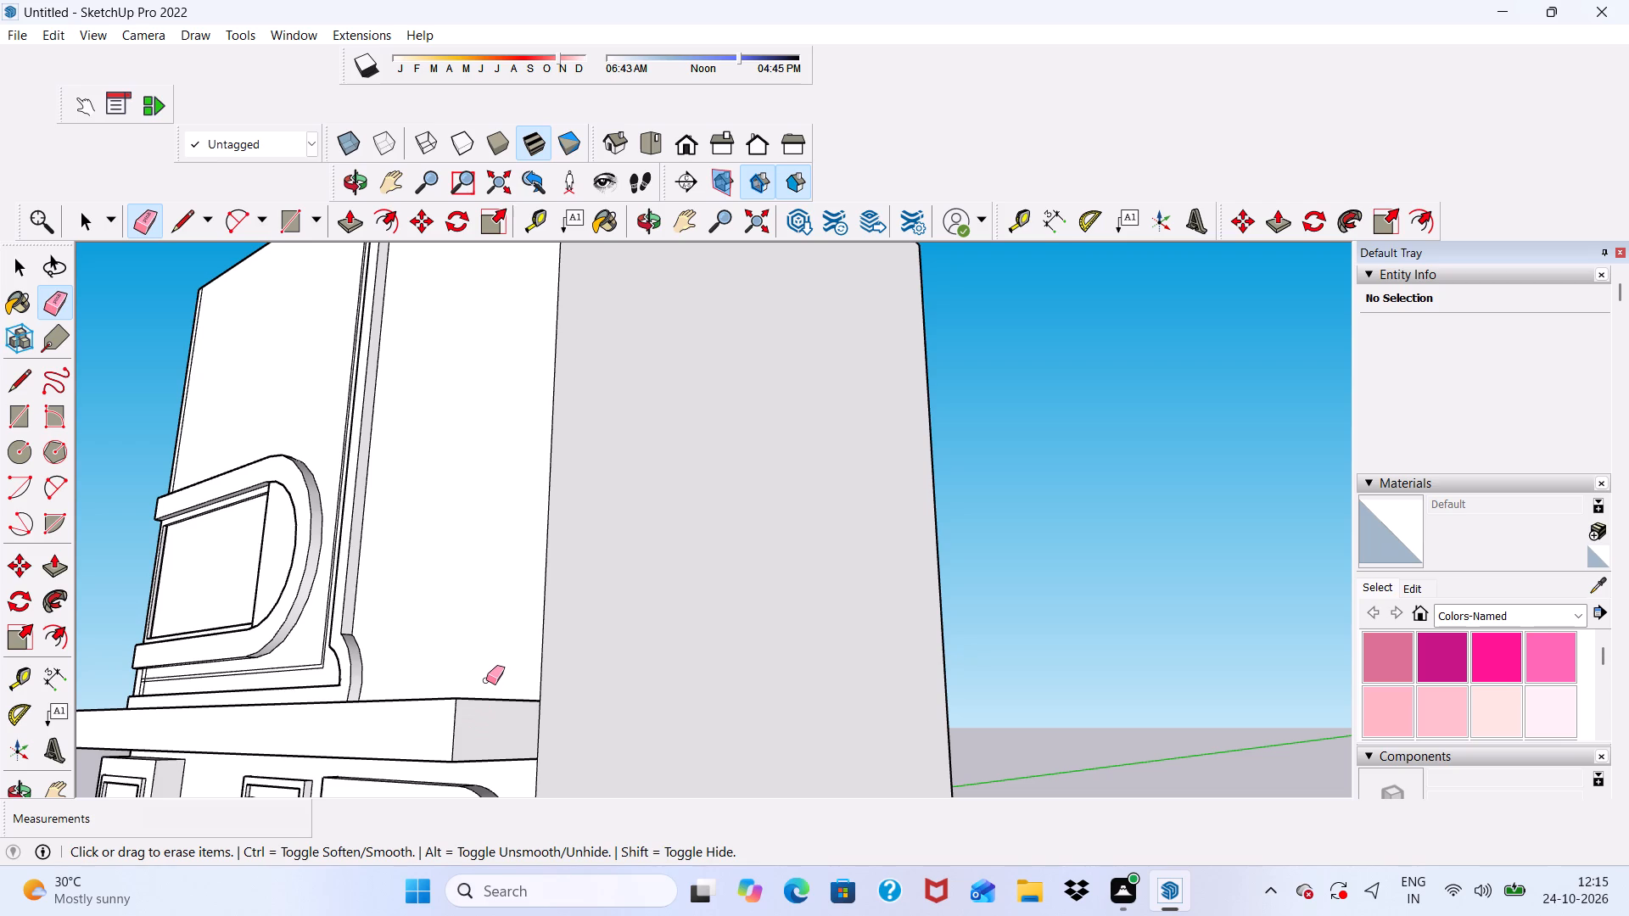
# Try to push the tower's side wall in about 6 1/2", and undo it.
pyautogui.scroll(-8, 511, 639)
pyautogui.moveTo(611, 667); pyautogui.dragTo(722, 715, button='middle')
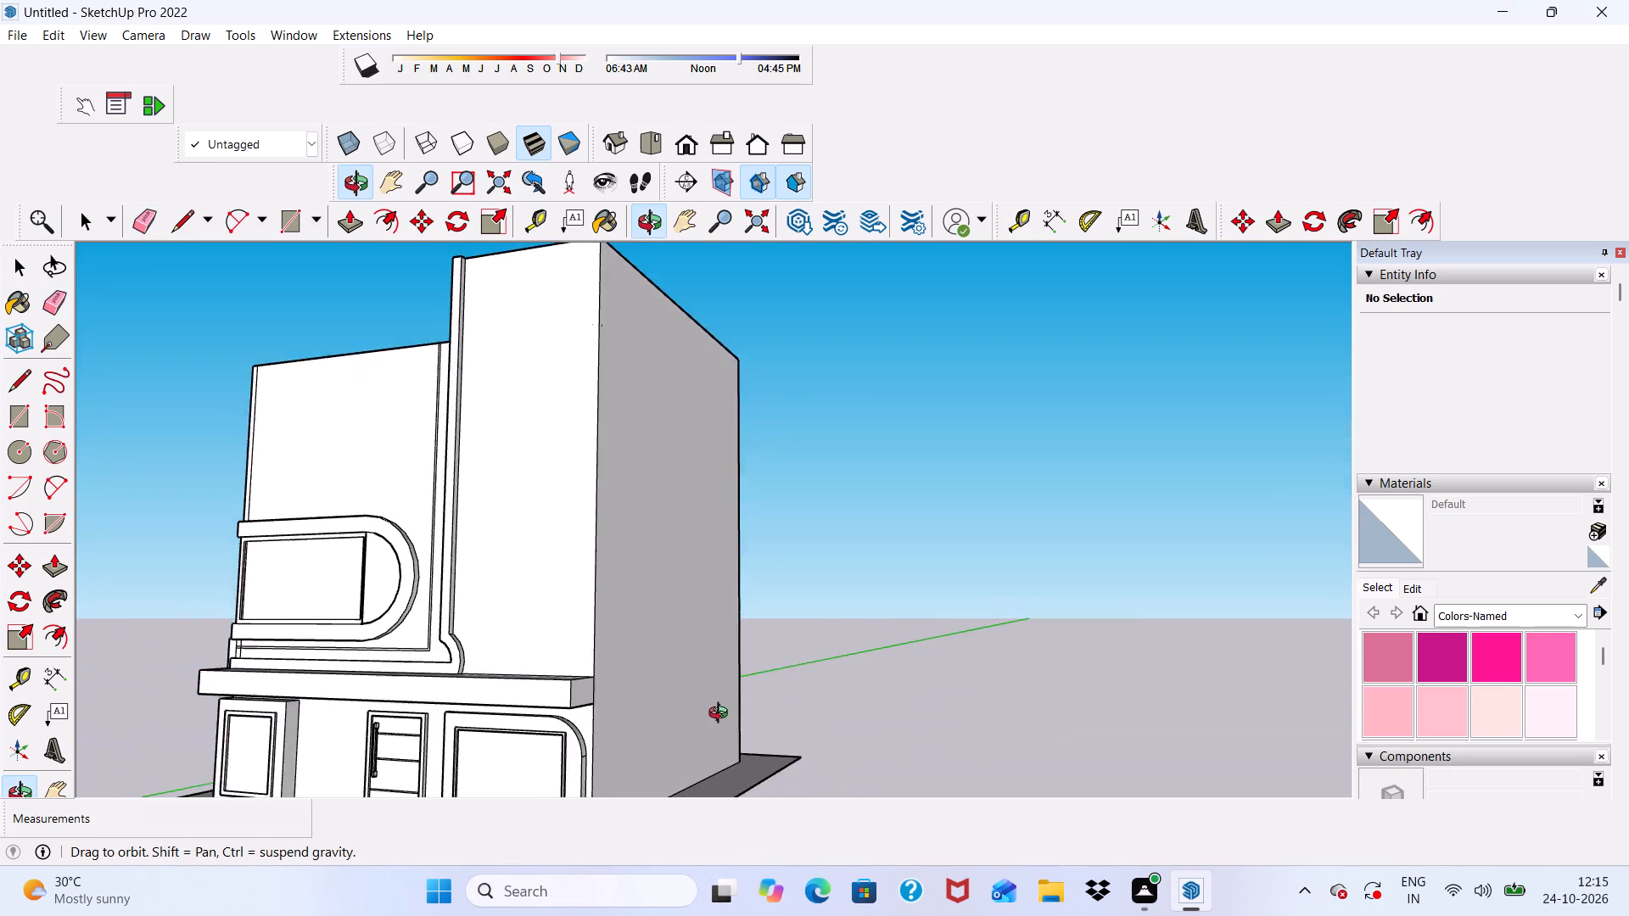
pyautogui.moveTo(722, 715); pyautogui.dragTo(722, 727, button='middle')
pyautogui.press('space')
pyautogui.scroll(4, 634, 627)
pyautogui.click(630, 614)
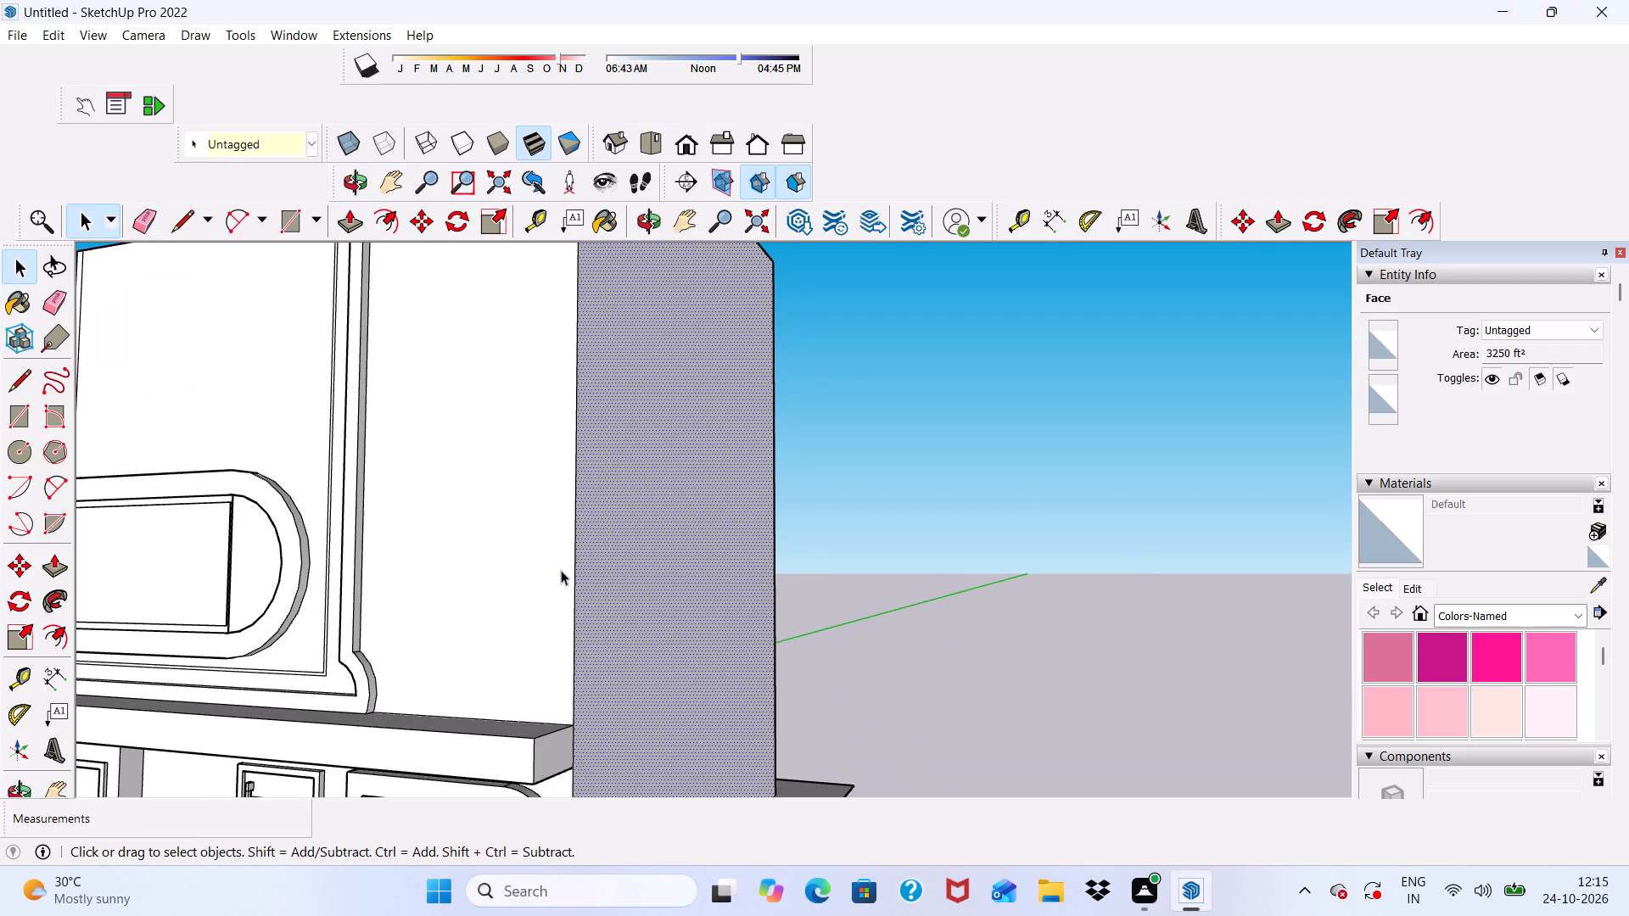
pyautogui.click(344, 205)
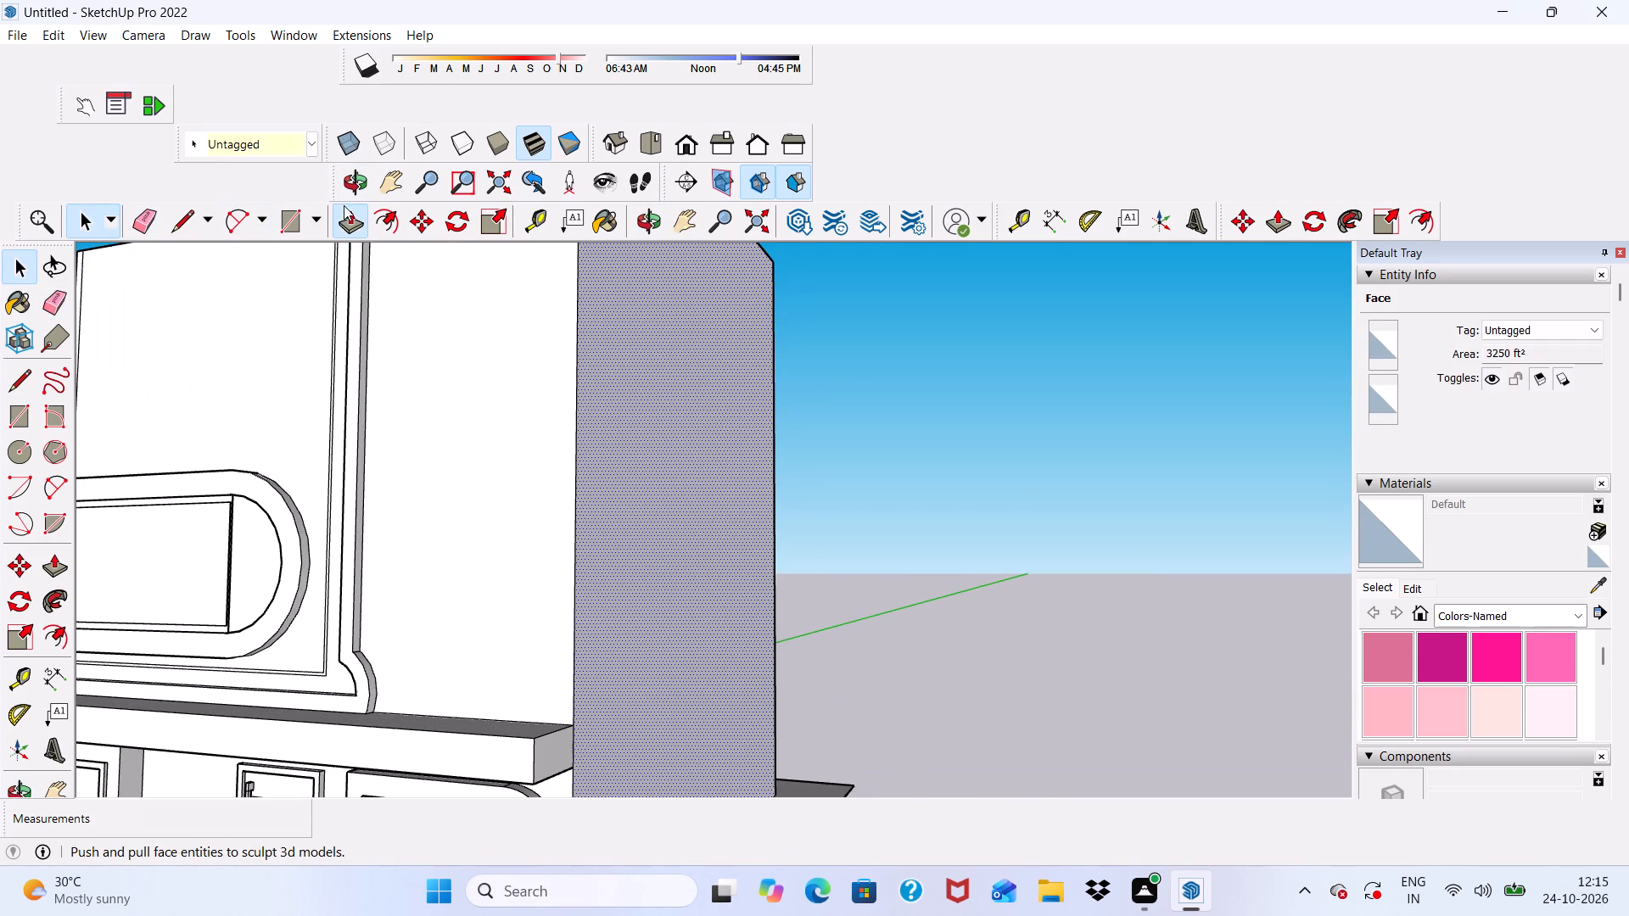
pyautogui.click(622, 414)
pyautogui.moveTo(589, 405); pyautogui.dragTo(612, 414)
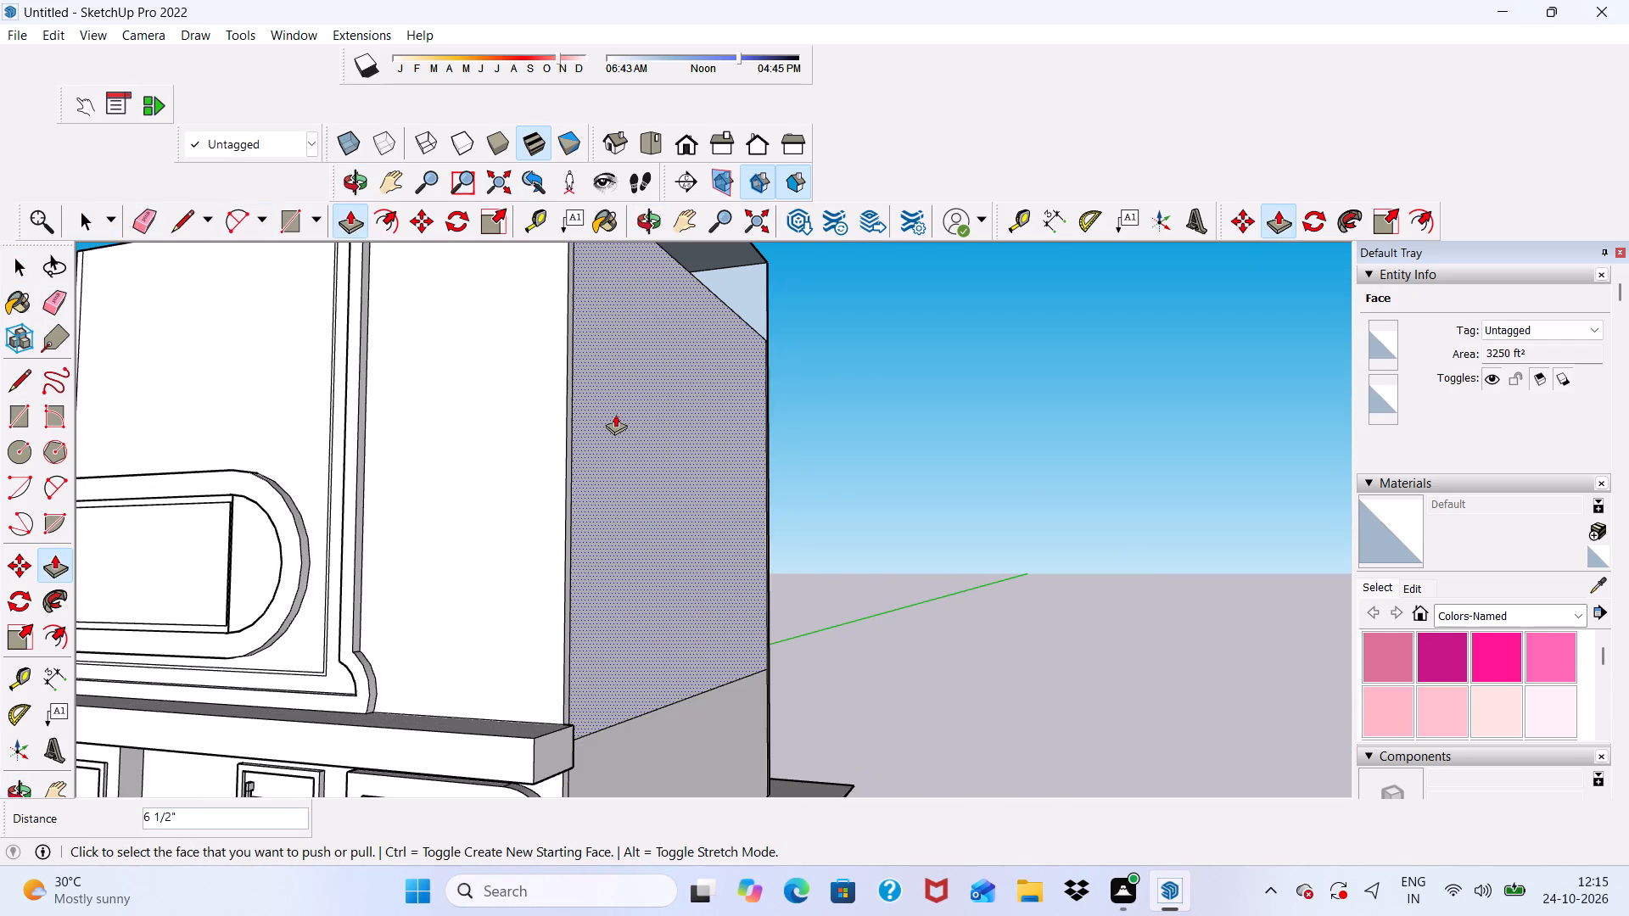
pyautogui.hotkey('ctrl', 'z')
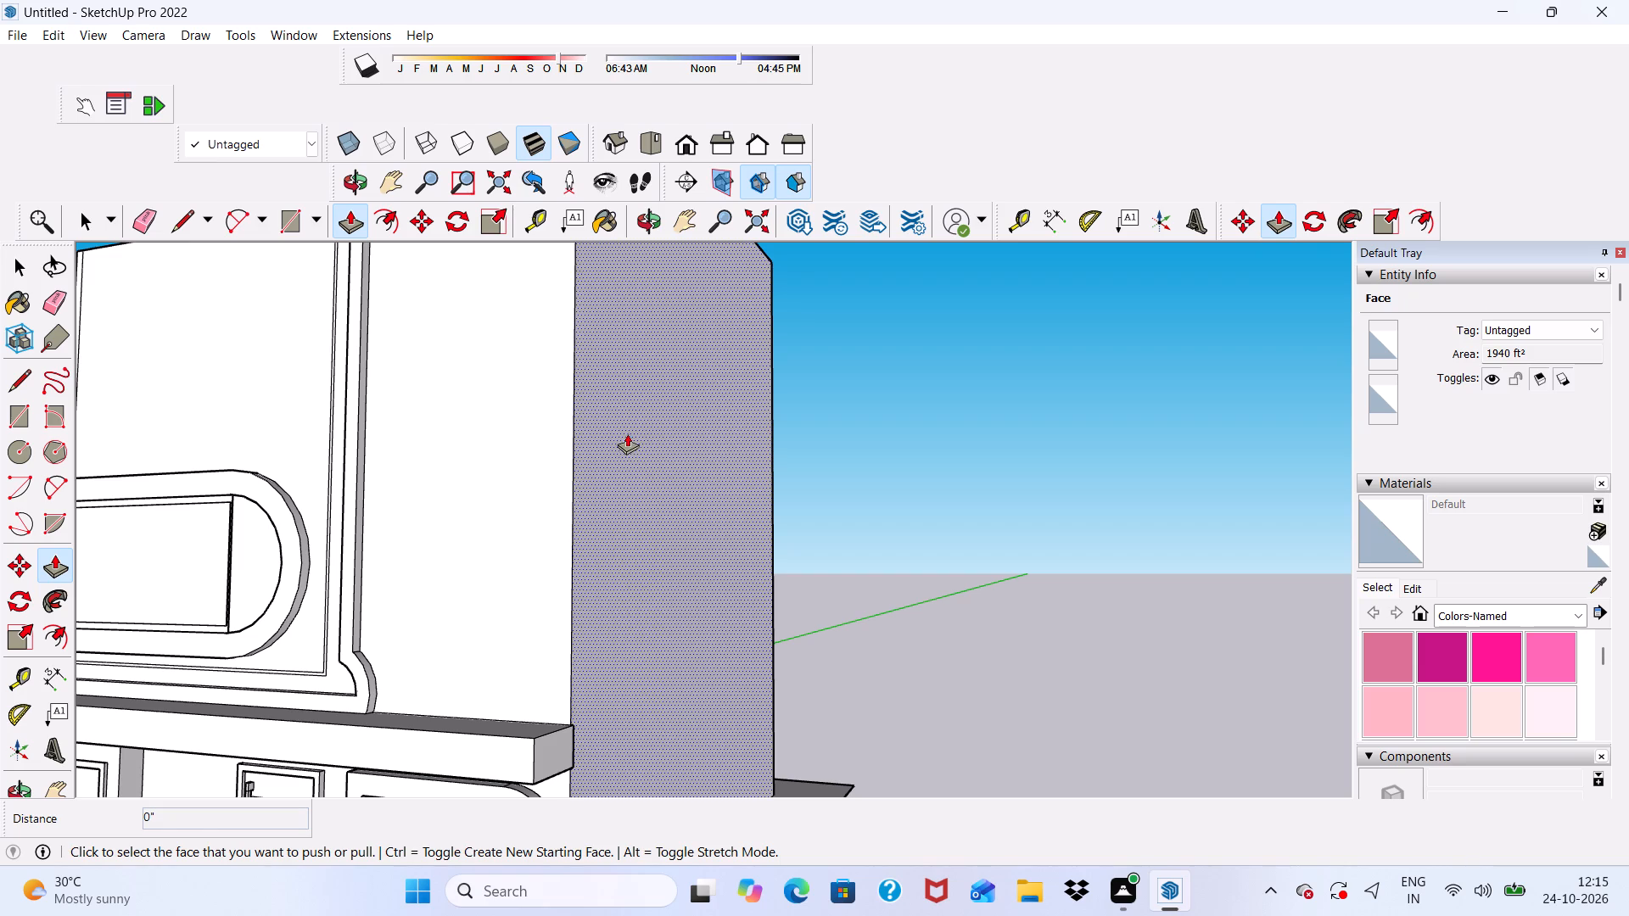
# Pull the tower's whole side wall outward about 8' 1 5/16", past the end of the canopy.
pyautogui.click(627, 433)
pyautogui.scroll(-6, 705, 385)
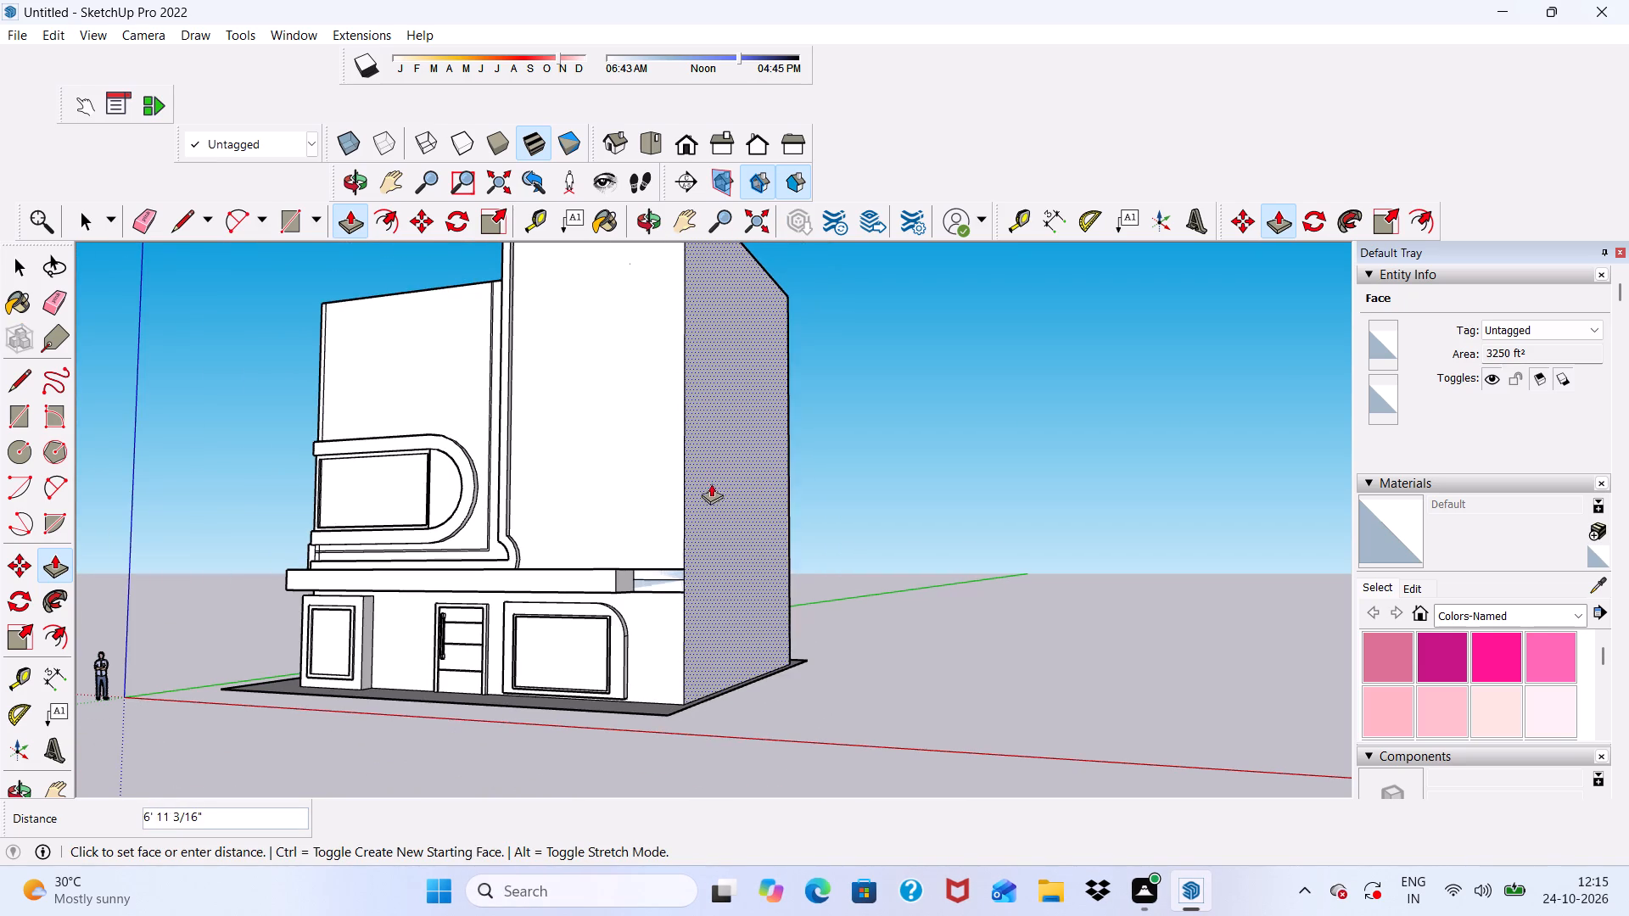
pyautogui.click(718, 556)
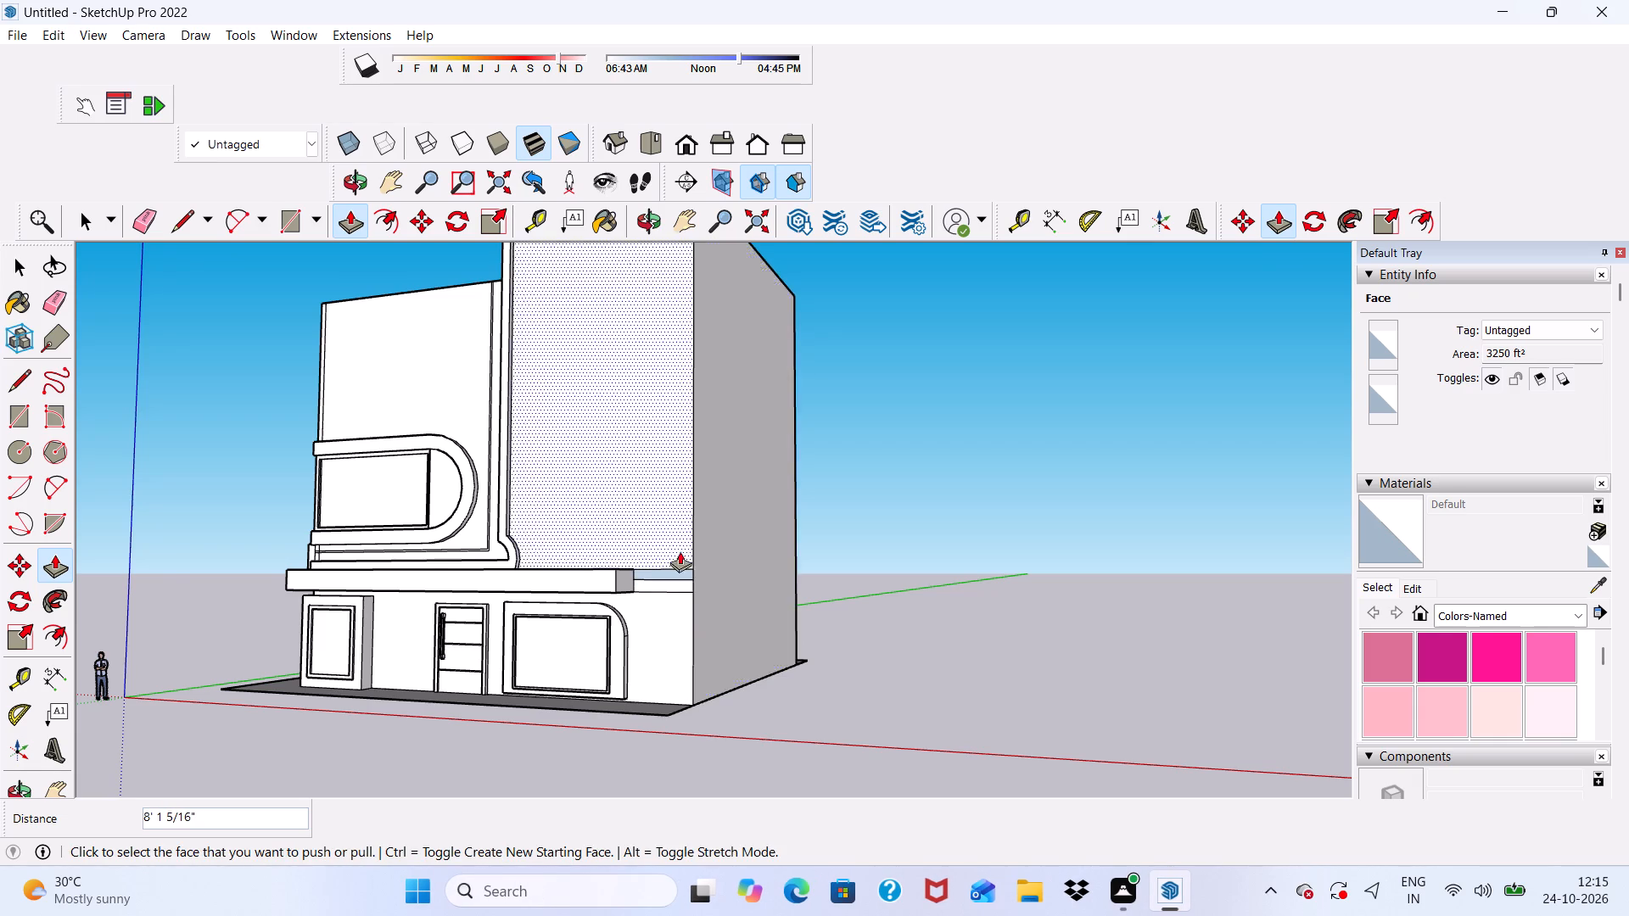
# Push the canopy's front face back until it is flush with the building's front wall.
pyautogui.scroll(-3, 667, 556)
pyautogui.moveTo(660, 563); pyautogui.dragTo(742, 611, button='middle')
pyautogui.scroll(-2, 609, 539)
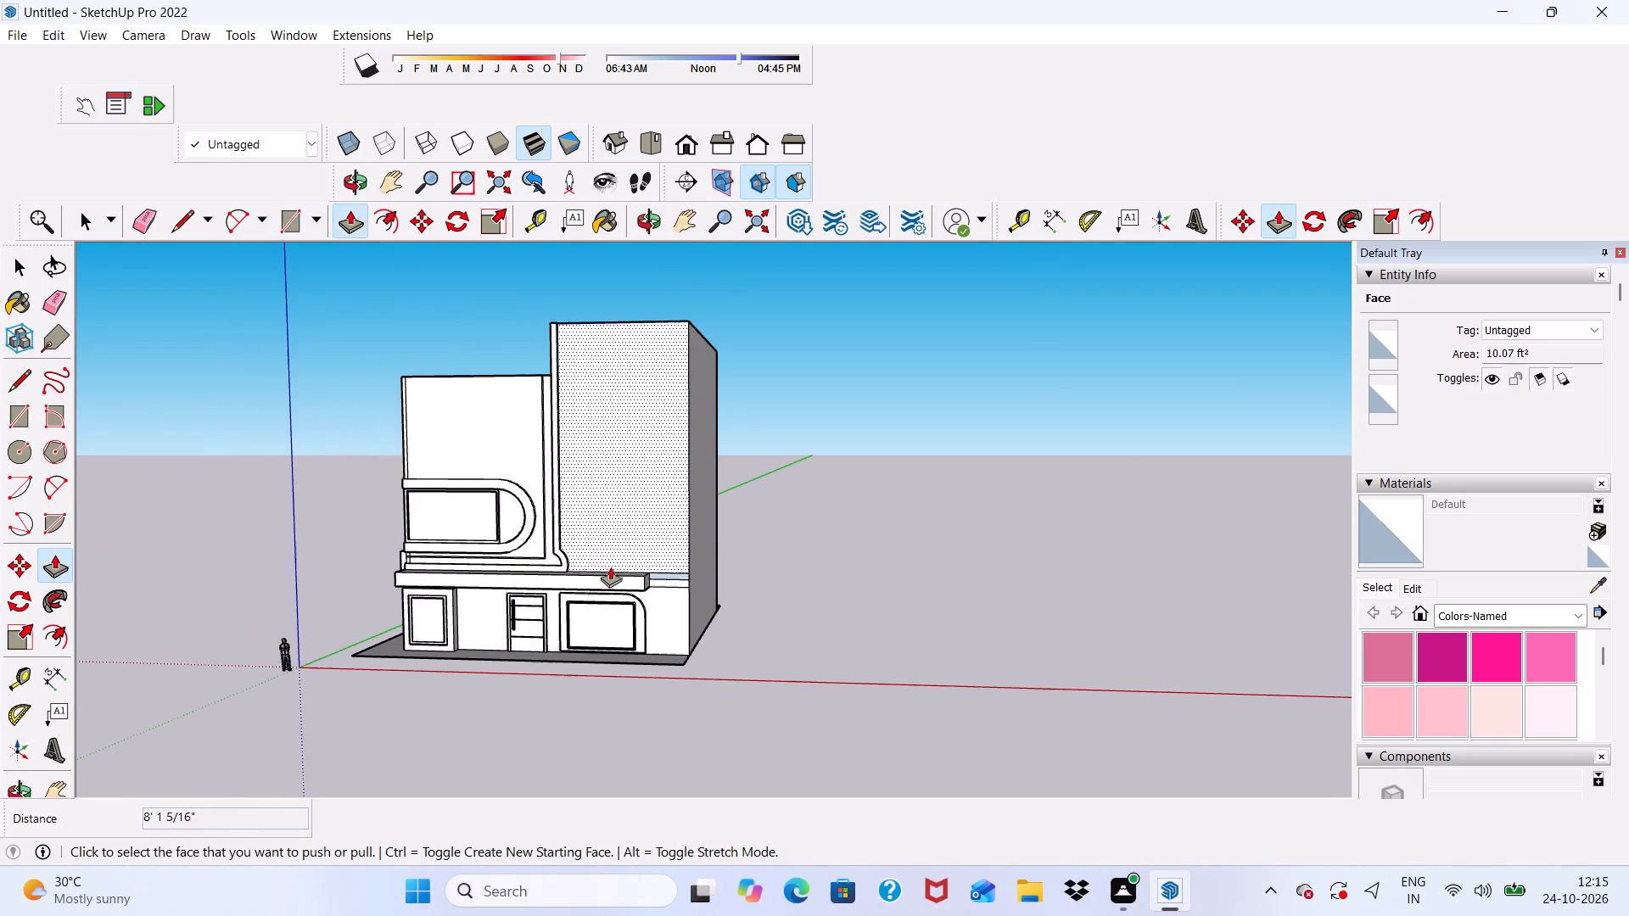
pyautogui.moveTo(610, 567); pyautogui.dragTo(675, 504, button='middle')
pyautogui.scroll(10, 675, 504)
pyautogui.scroll(-3, 632, 580)
pyautogui.moveTo(643, 616); pyautogui.dragTo(626, 511, button='middle')
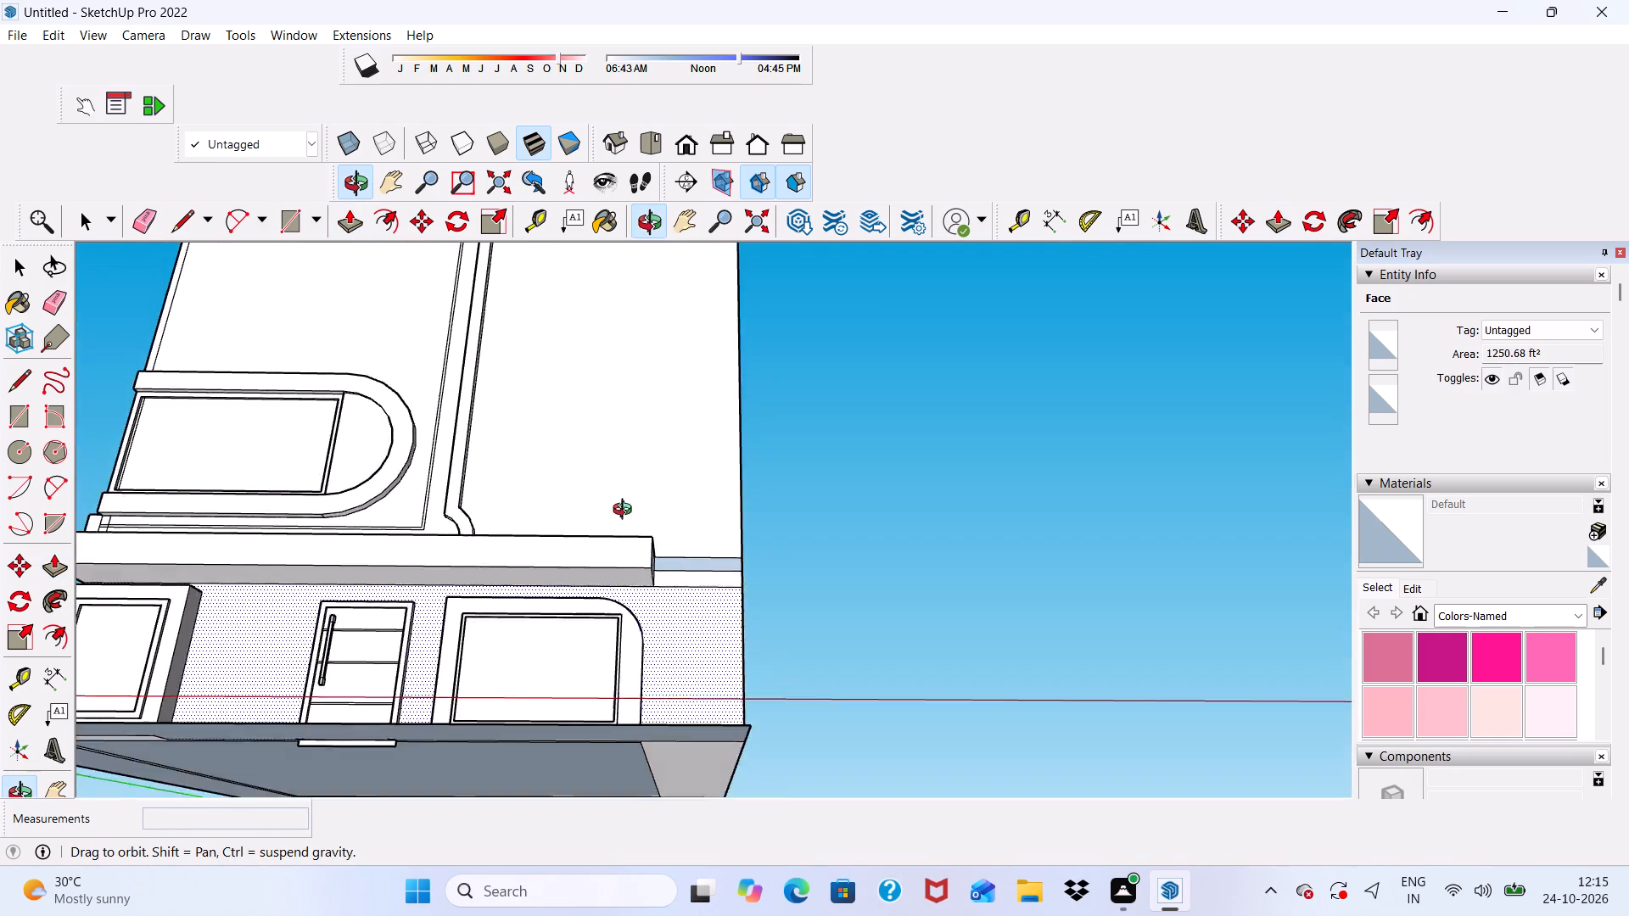
pyautogui.moveTo(626, 511); pyautogui.dragTo(711, 584, button='middle')
pyautogui.scroll(2, 679, 617)
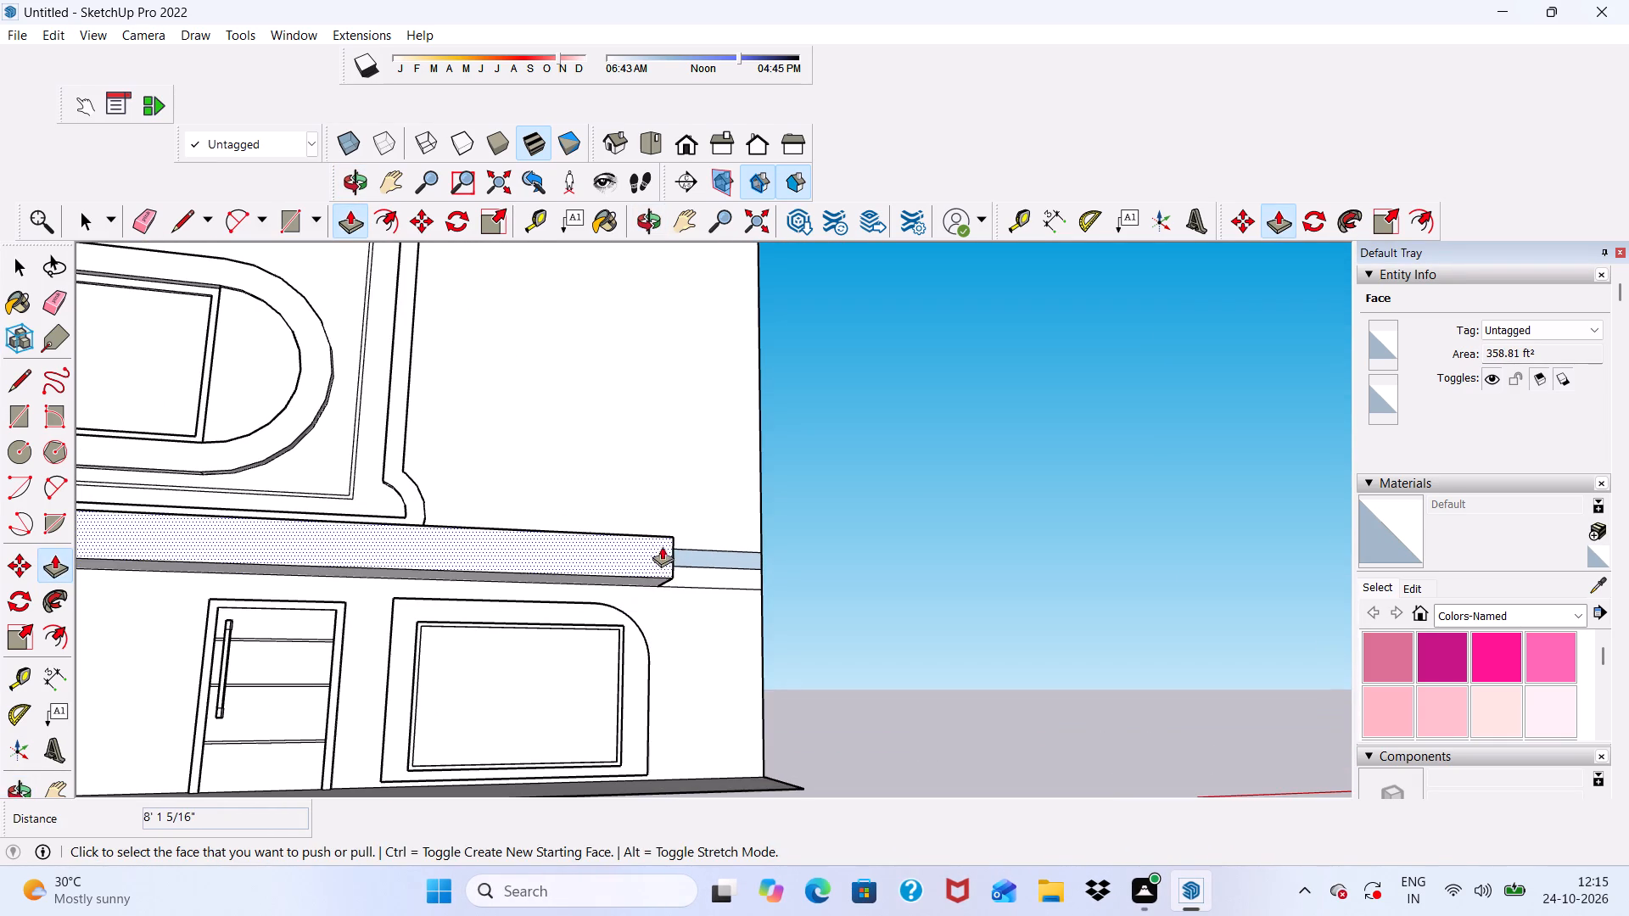
pyautogui.press('space')
pyautogui.scroll(-4, 648, 517)
pyautogui.moveTo(647, 577); pyautogui.dragTo(500, 667, button='middle')
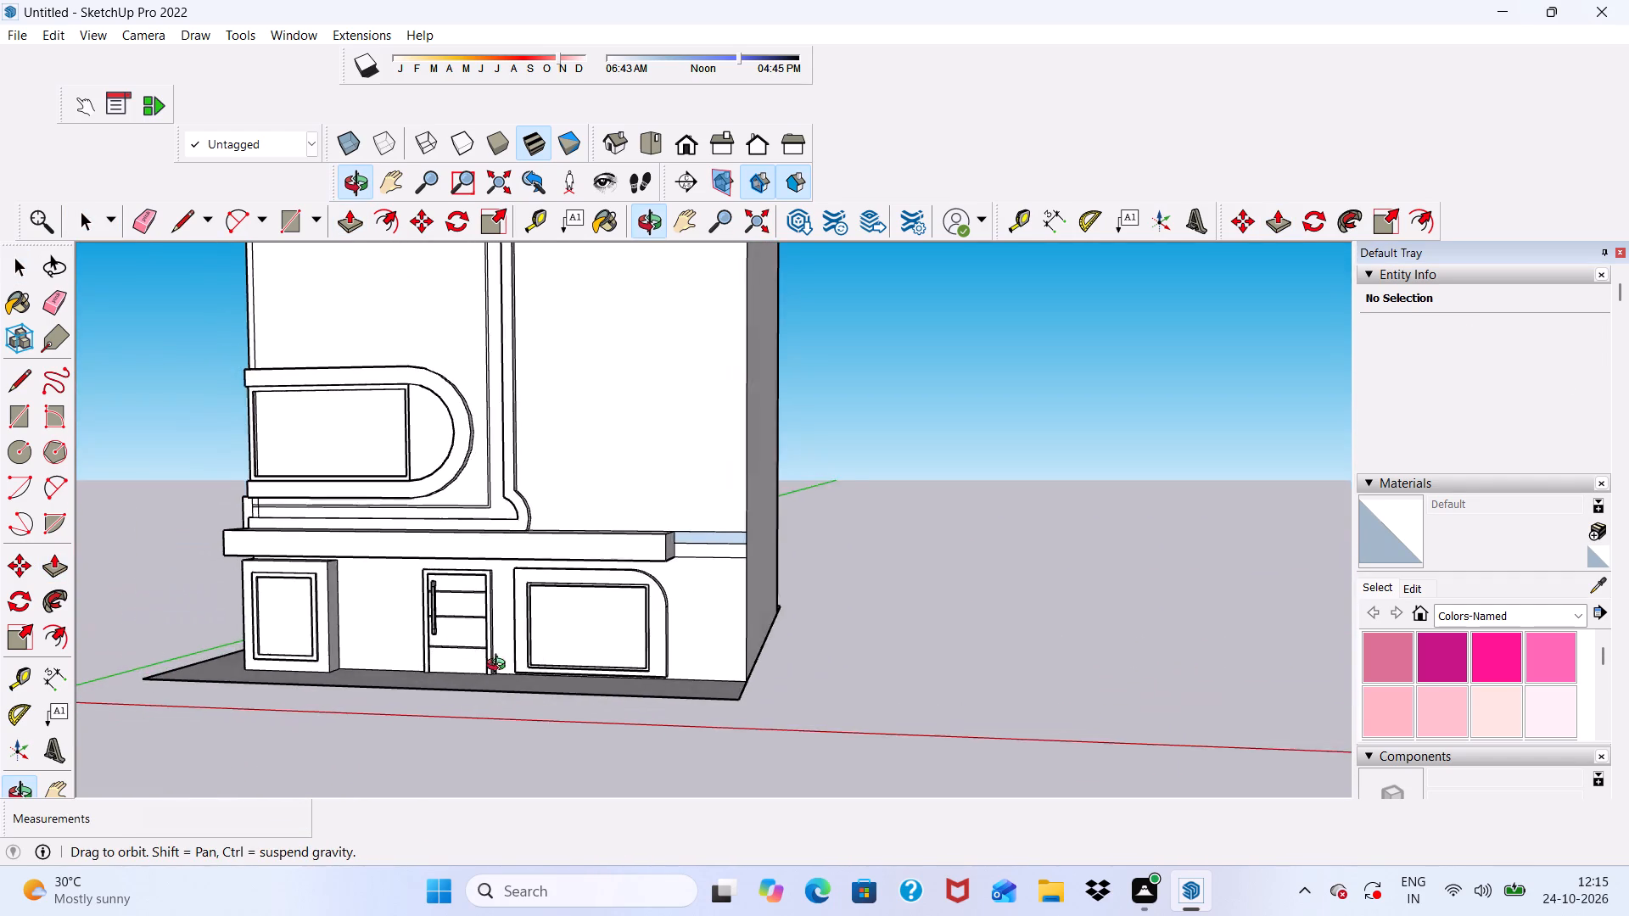
pyautogui.moveTo(500, 667); pyautogui.dragTo(497, 668, button='middle')
pyautogui.scroll(4, 568, 539)
pyautogui.scroll(2, 643, 555)
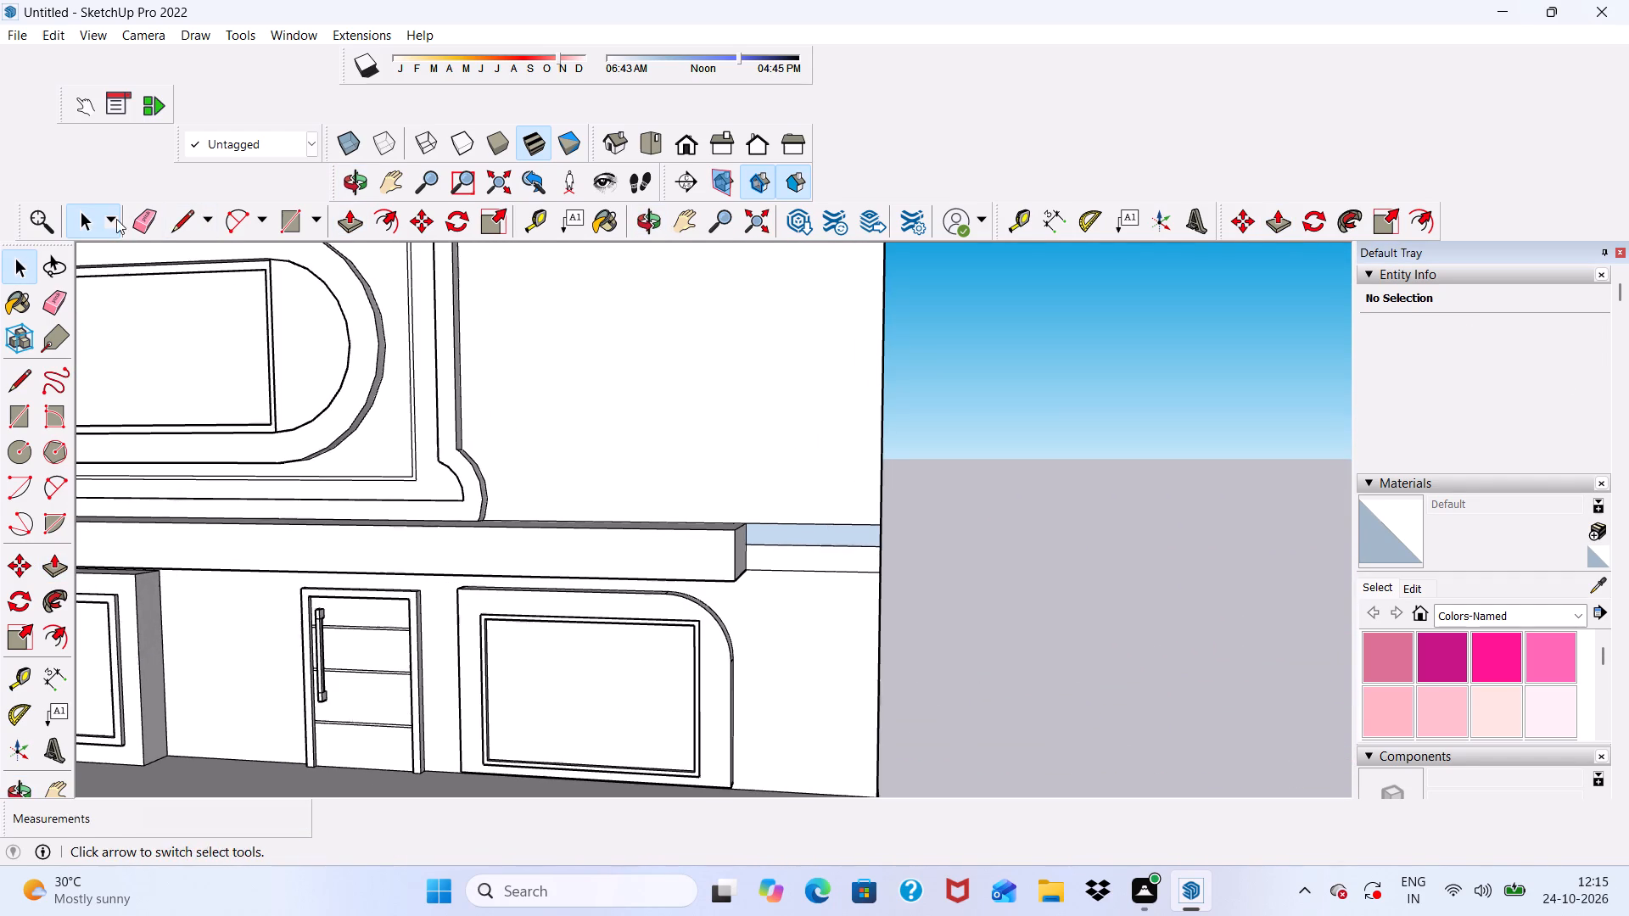
pyautogui.click(342, 217)
pyautogui.moveTo(434, 536); pyautogui.dragTo(536, 541)
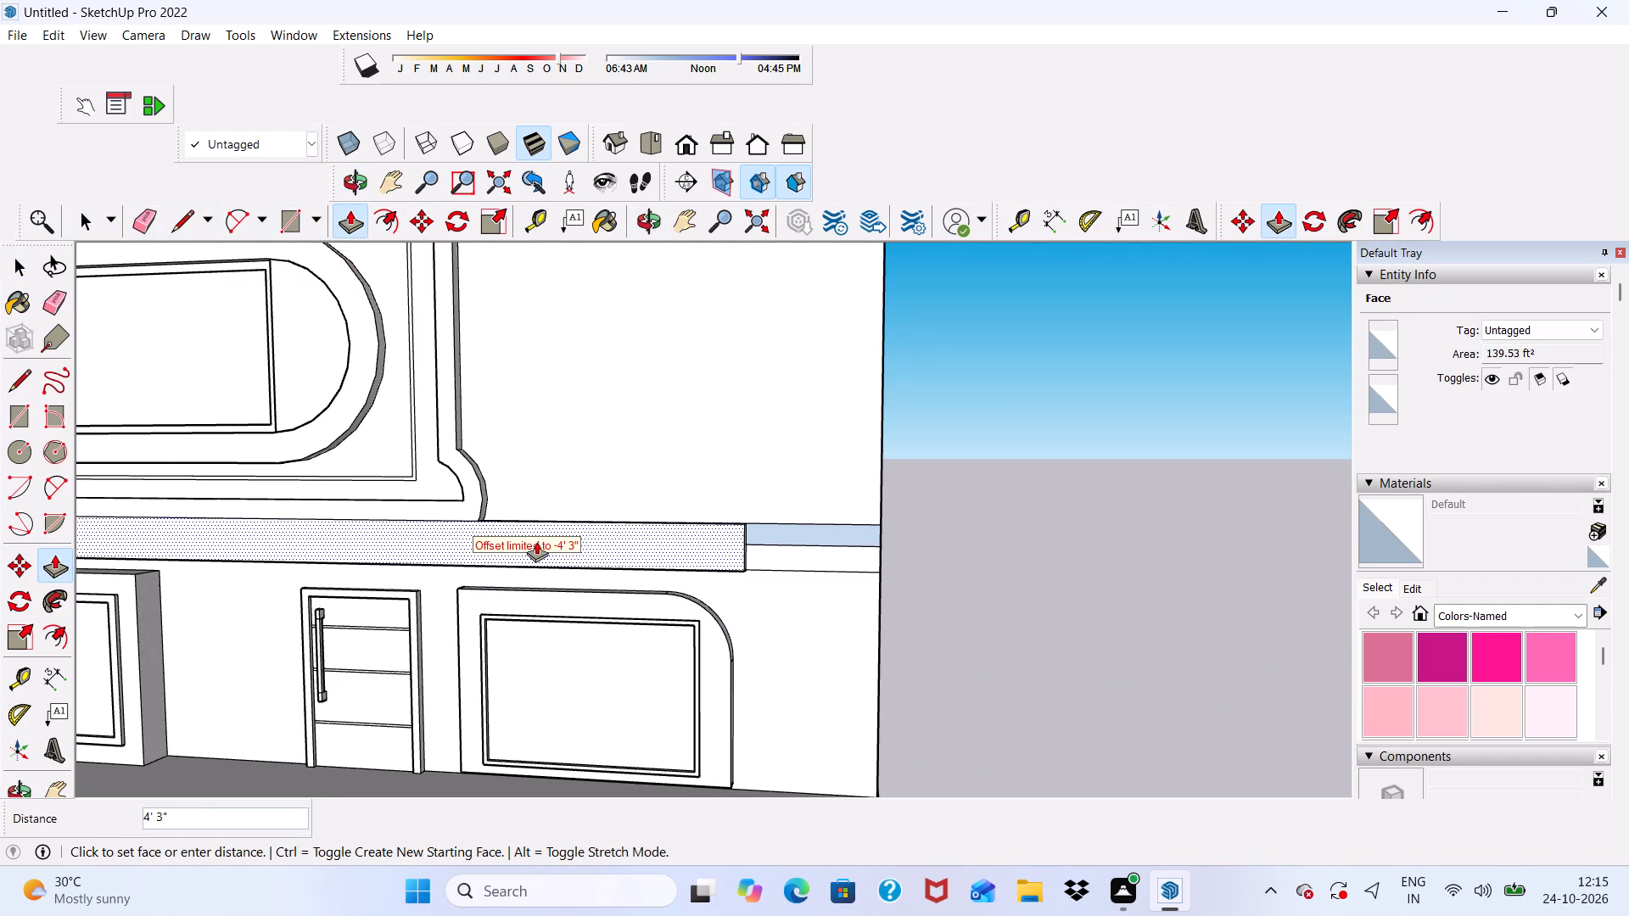
pyautogui.moveTo(536, 541); pyautogui.dragTo(734, 540)
pyautogui.click(735, 539)
# Examine the strip between the ground-floor front and the upper wall, from the facade frame's base to the tower's extended end.
pyautogui.scroll(4, 660, 516)
pyautogui.scroll(-4, 644, 493)
pyautogui.moveTo(606, 517); pyautogui.dragTo(602, 504, button='middle')
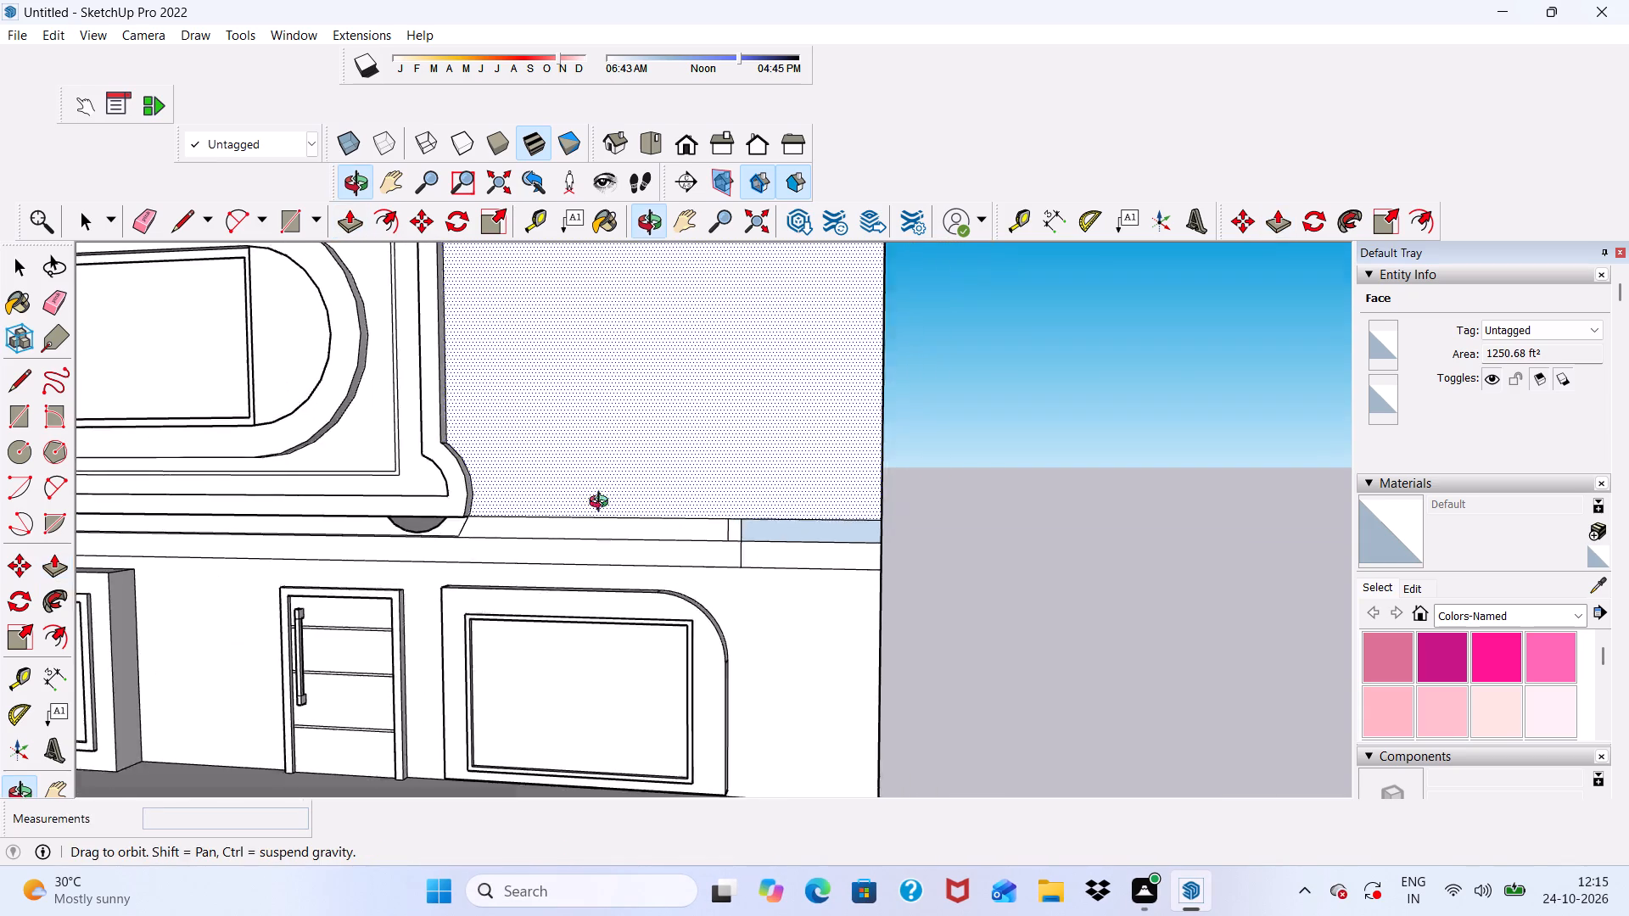
pyautogui.moveTo(602, 504); pyautogui.dragTo(556, 386, button='middle')
pyautogui.scroll(4, 550, 516)
pyautogui.scroll(-1, 547, 511)
pyautogui.moveTo(547, 529); pyautogui.dragTo(693, 622, button='middle')
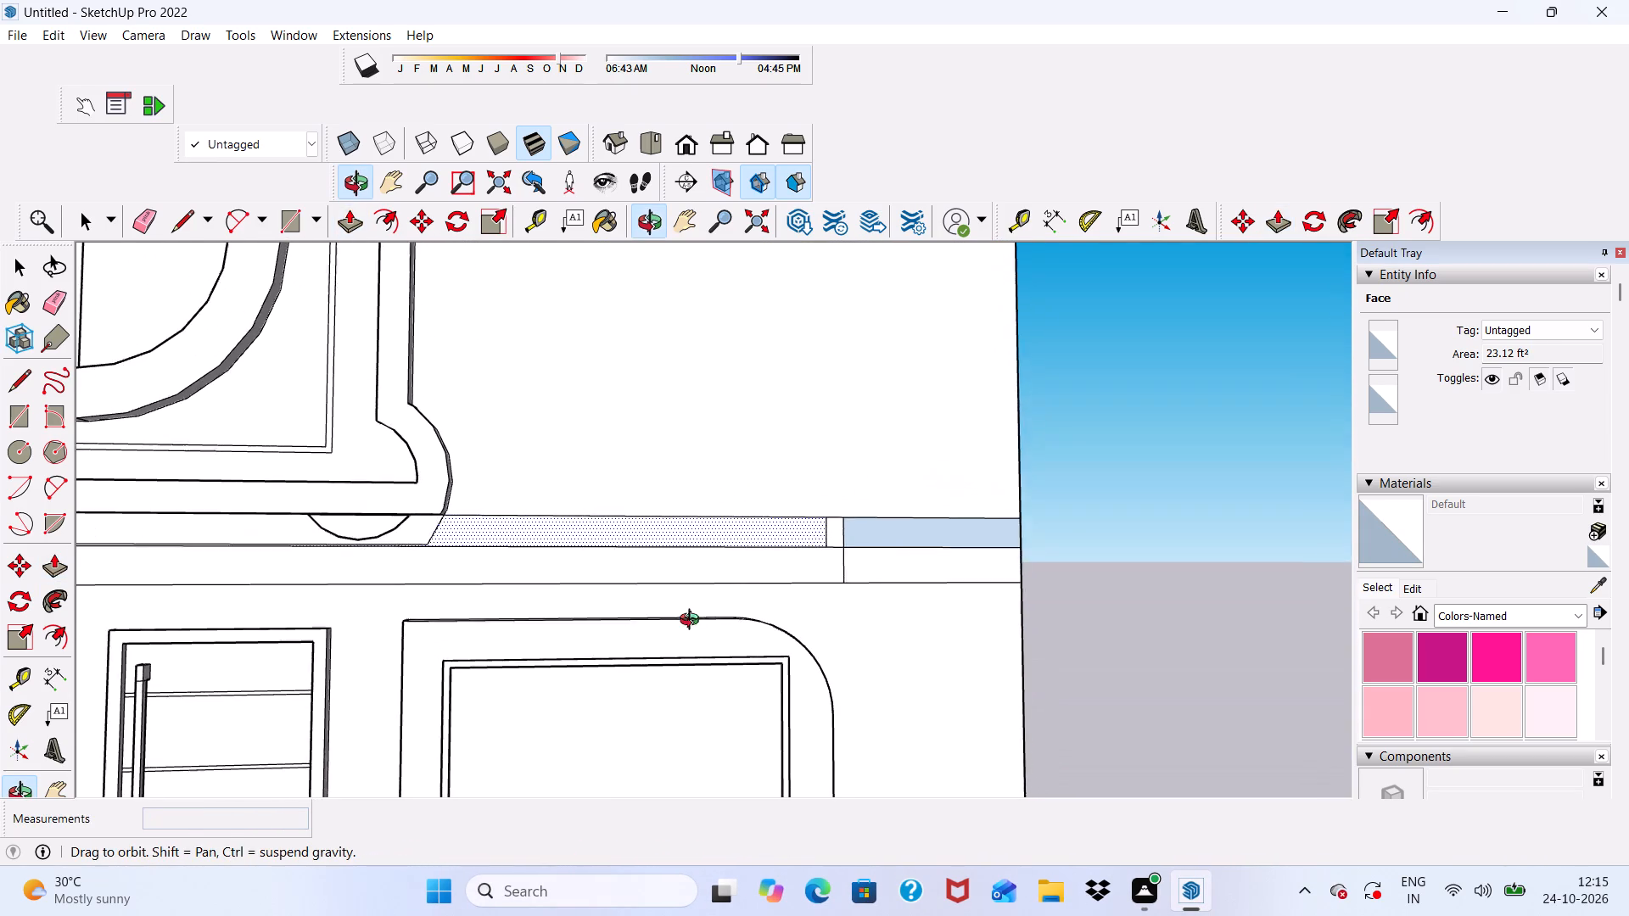
pyautogui.moveTo(693, 622); pyautogui.dragTo(695, 627, button='middle')
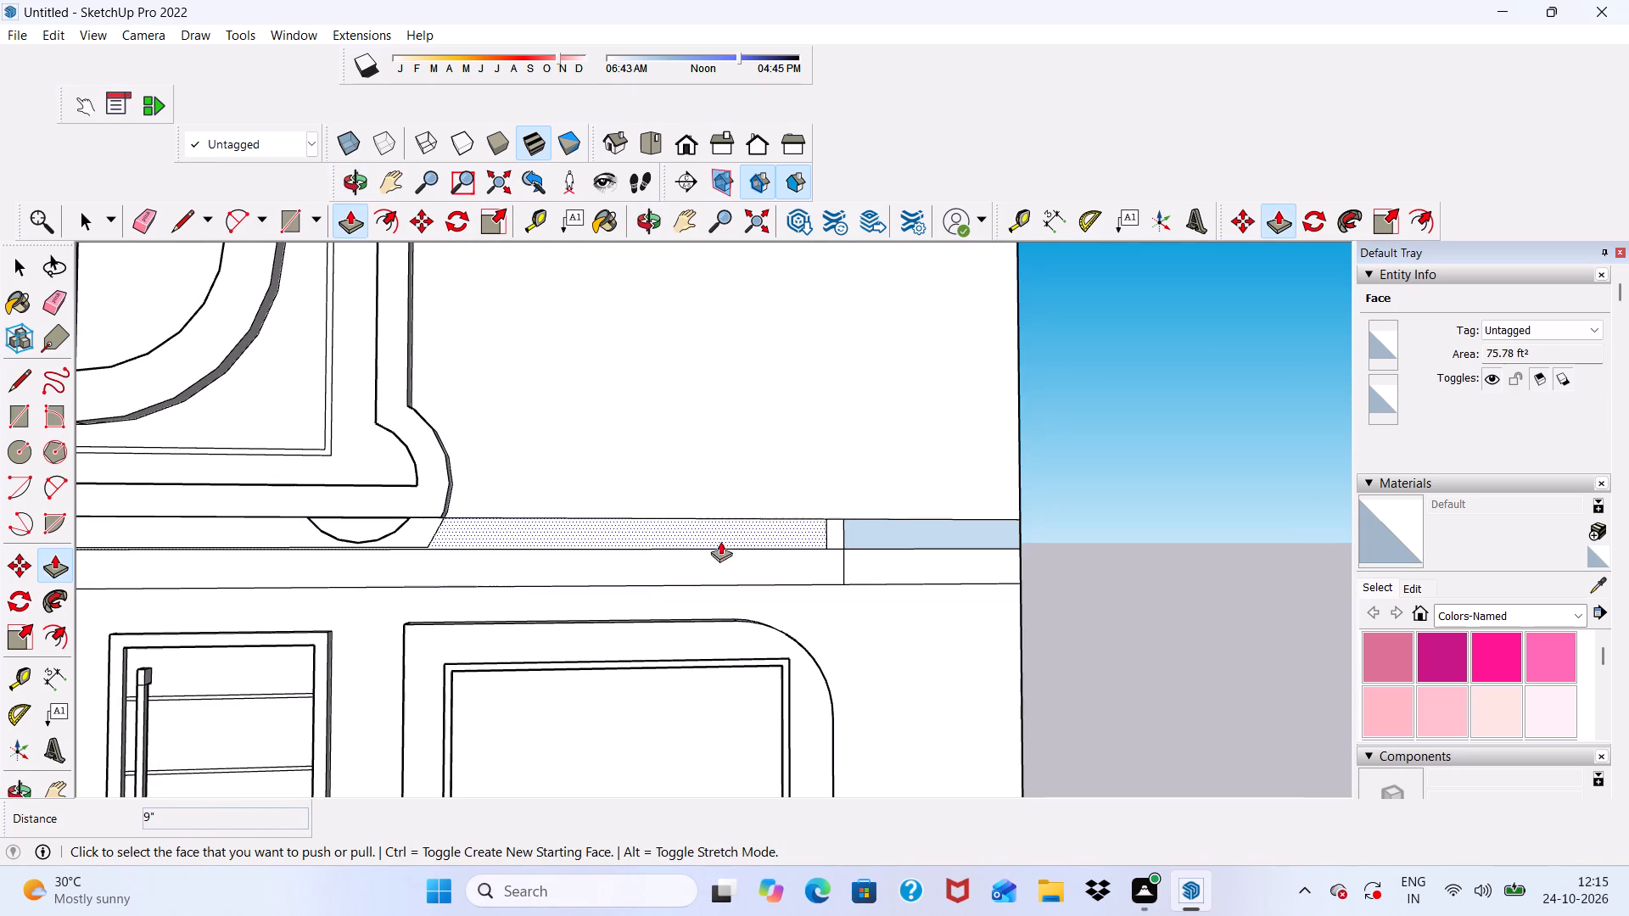
pyautogui.scroll(-4, 740, 463)
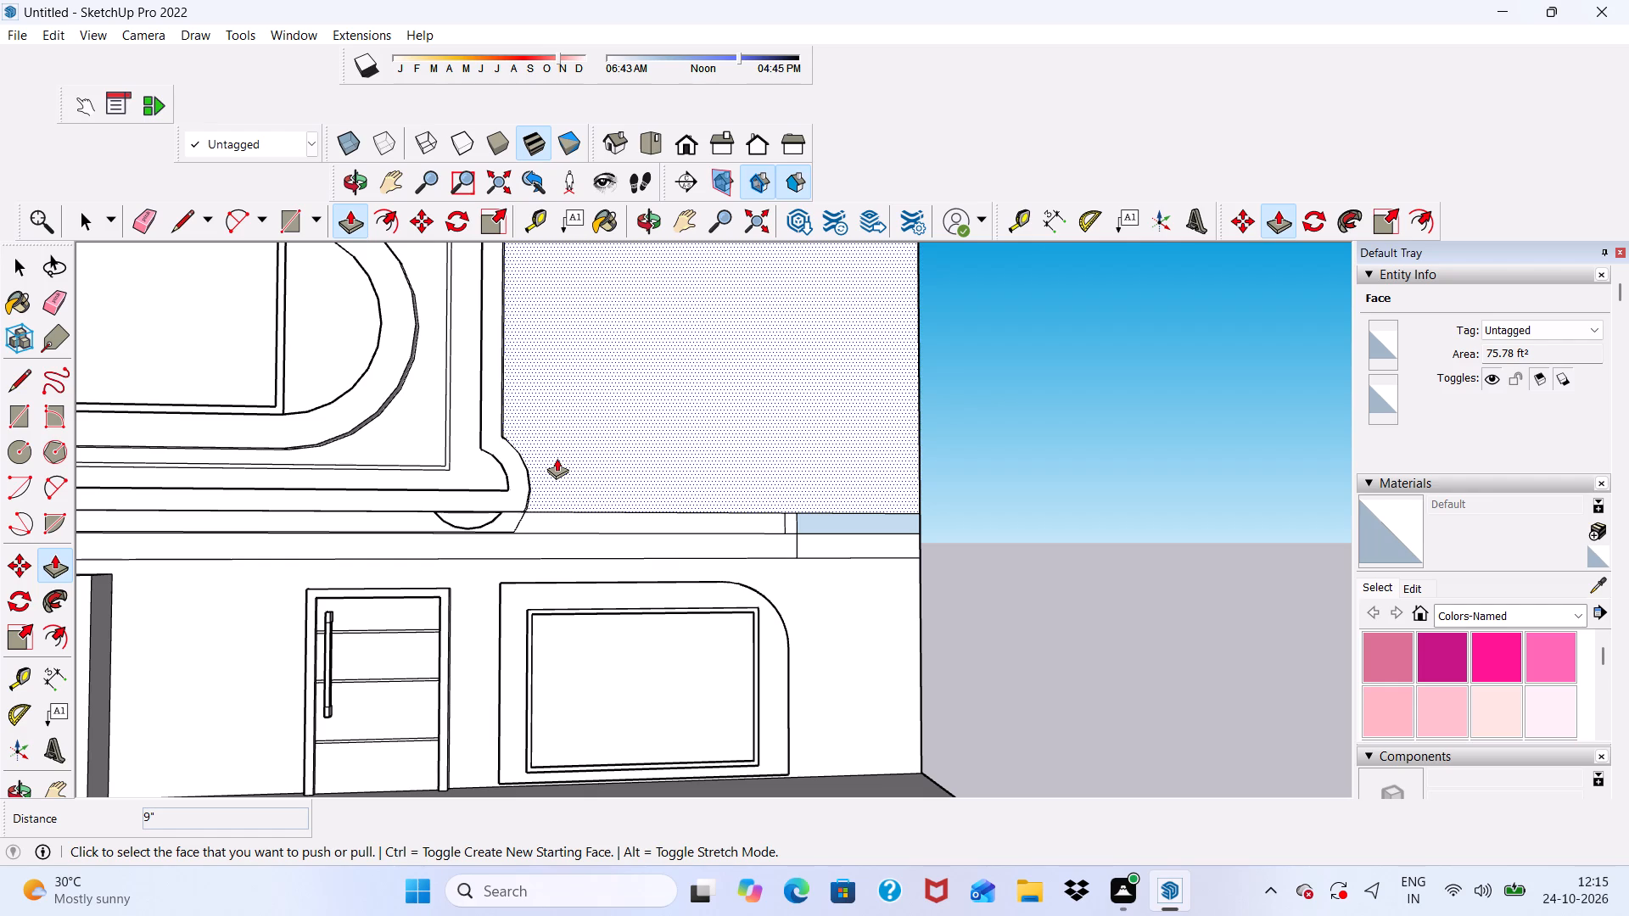
pyautogui.scroll(-1, 463, 557)
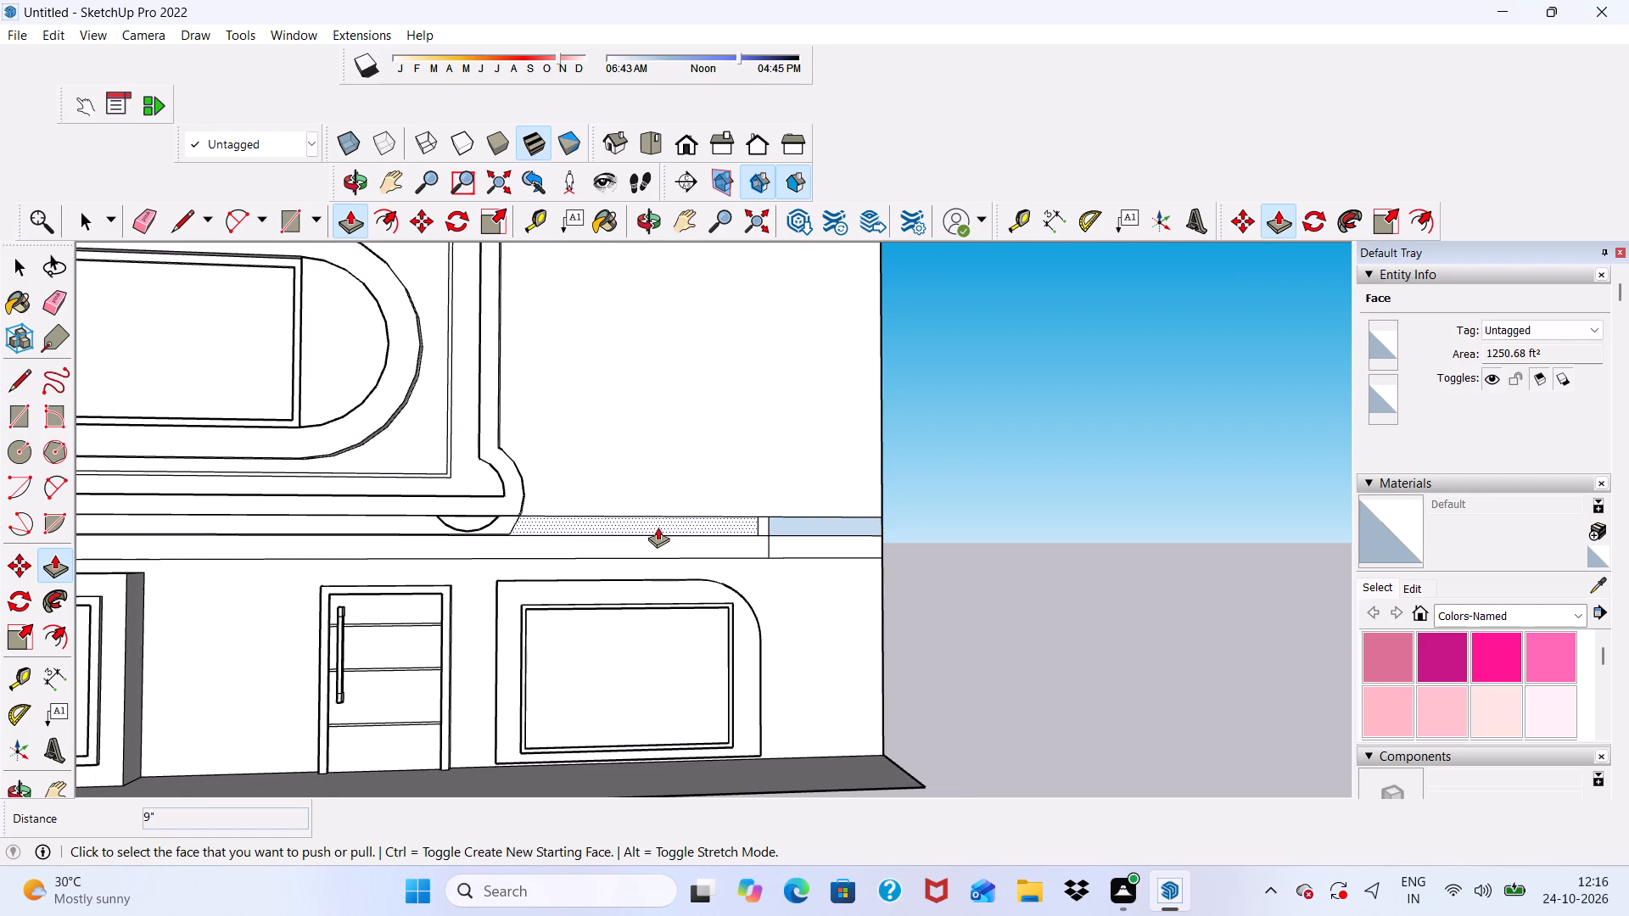
pyautogui.scroll(4, 544, 528)
pyautogui.moveTo(544, 528); pyautogui.dragTo(306, 561, button='middle')
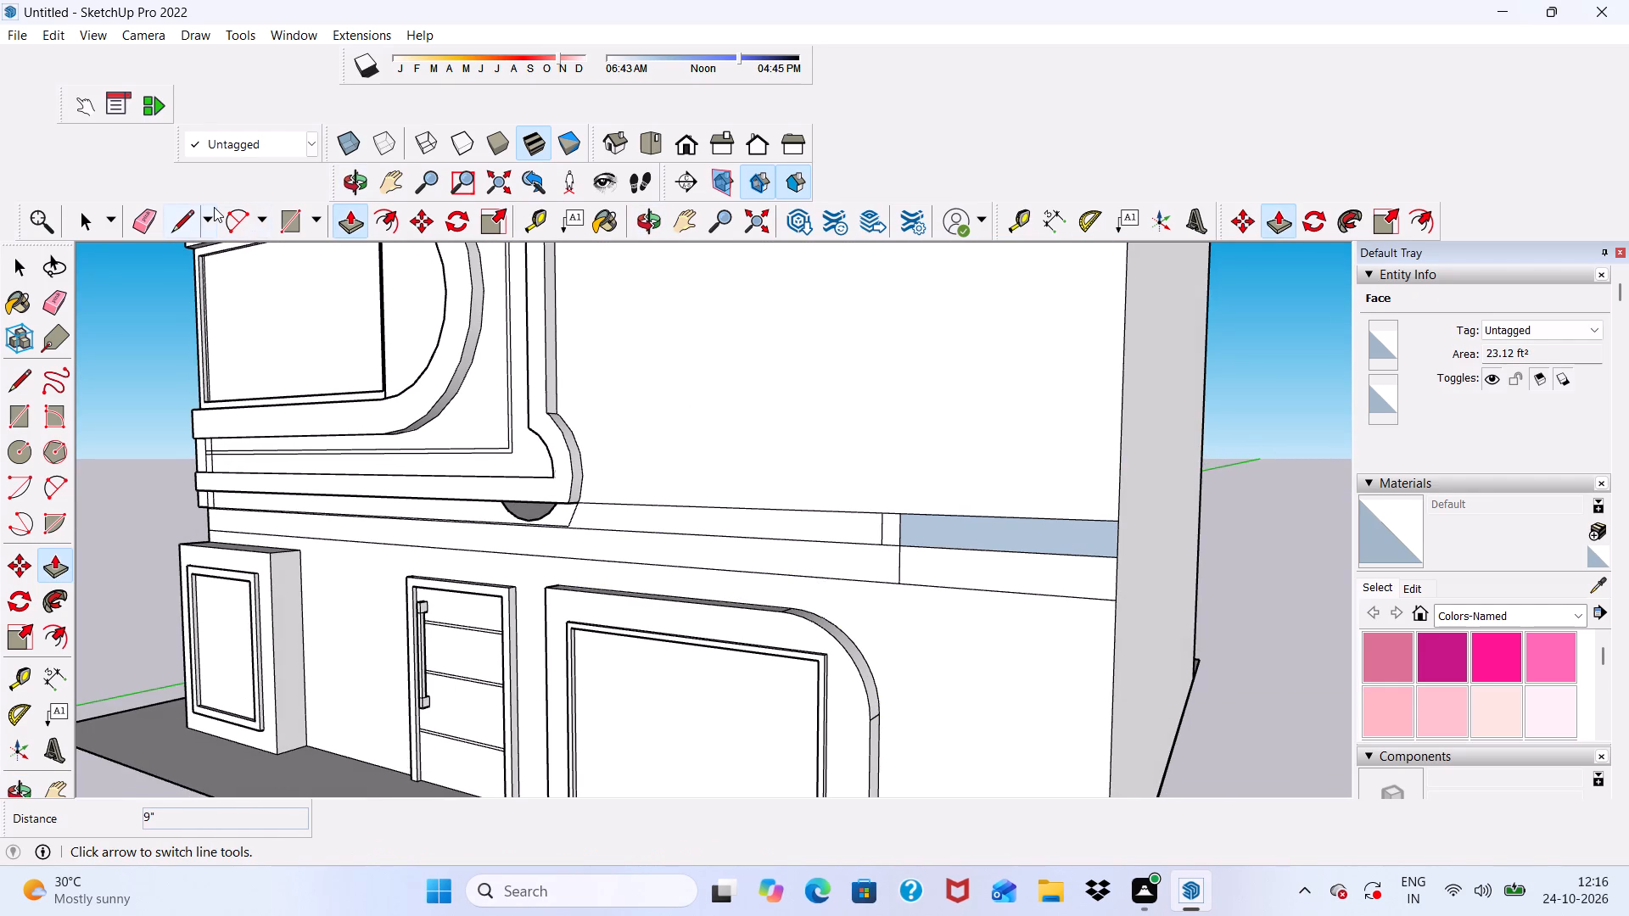
# Draw an arc bulging toward the tower's outer end, from the strip's upper edge down onto the front wall, spanning about 5' 1".
pyautogui.click(238, 213)
pyautogui.scroll(-3, 625, 452)
pyautogui.scroll(4, 822, 529)
pyautogui.scroll(-1, 837, 501)
pyautogui.scroll(3, 837, 501)
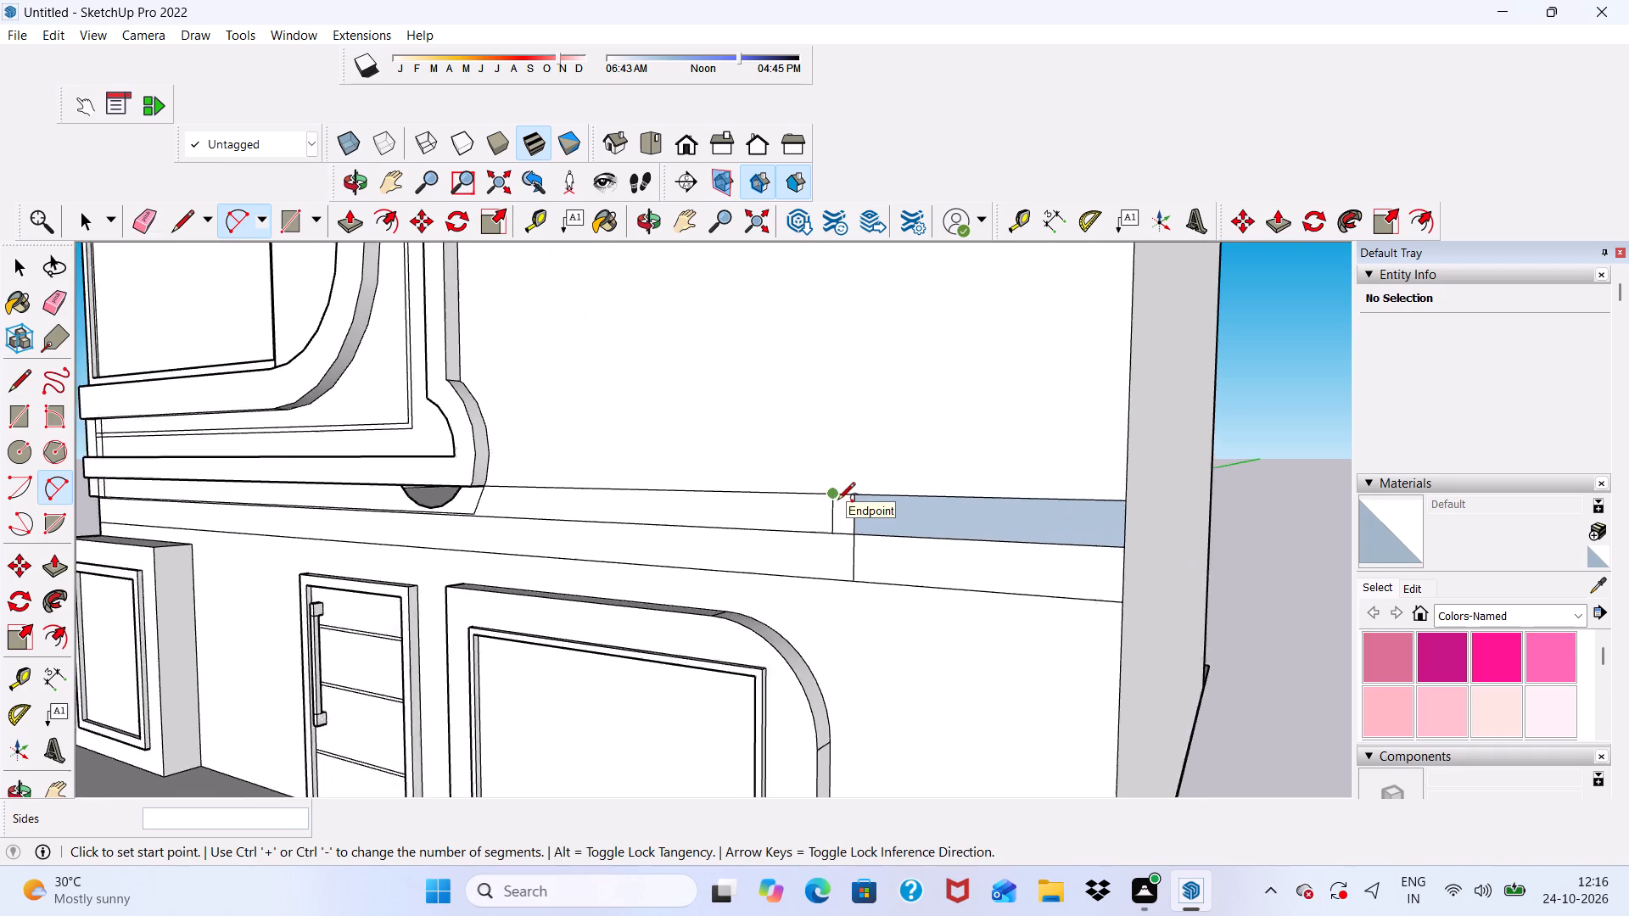
pyautogui.scroll(1, 859, 500)
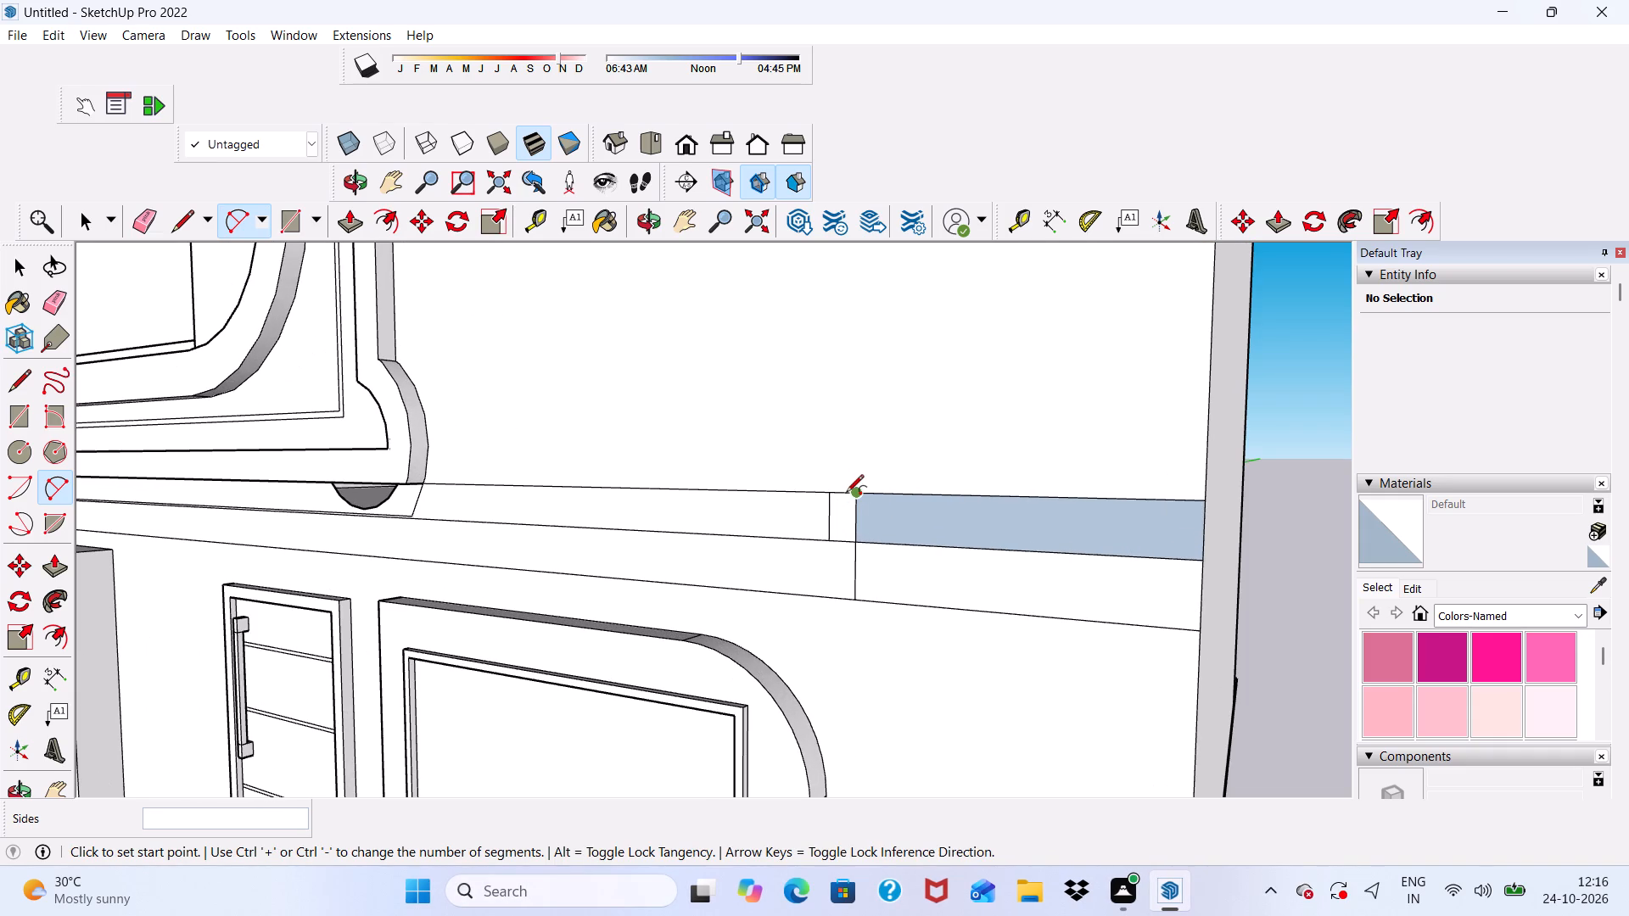
pyautogui.click(852, 498)
pyautogui.scroll(-4, 887, 575)
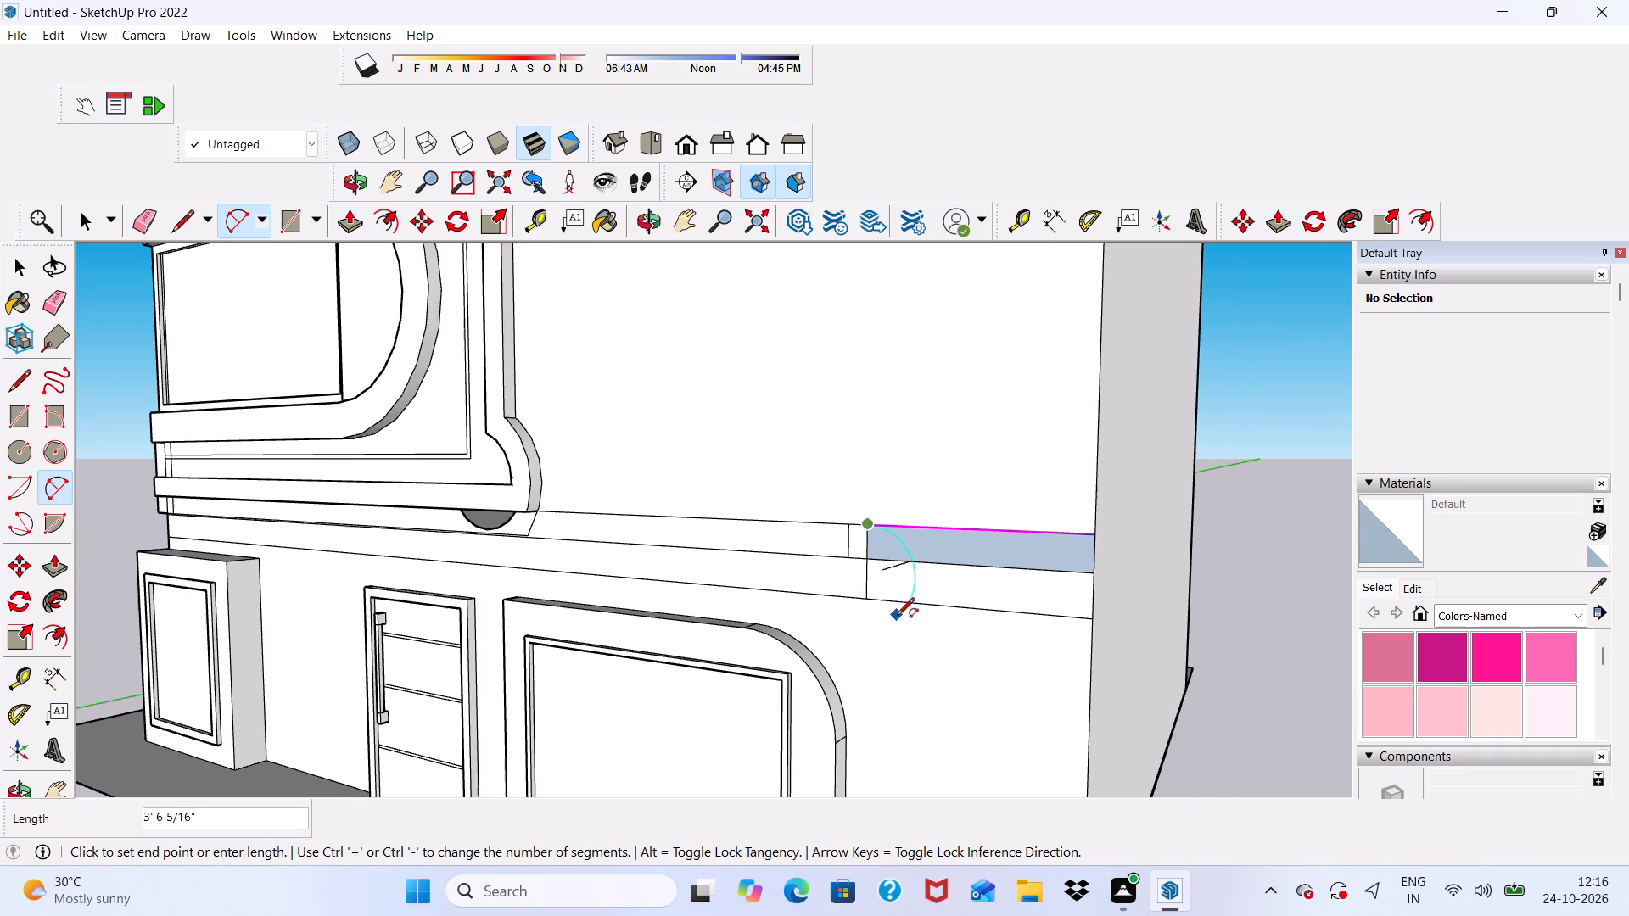
pyautogui.click(880, 659)
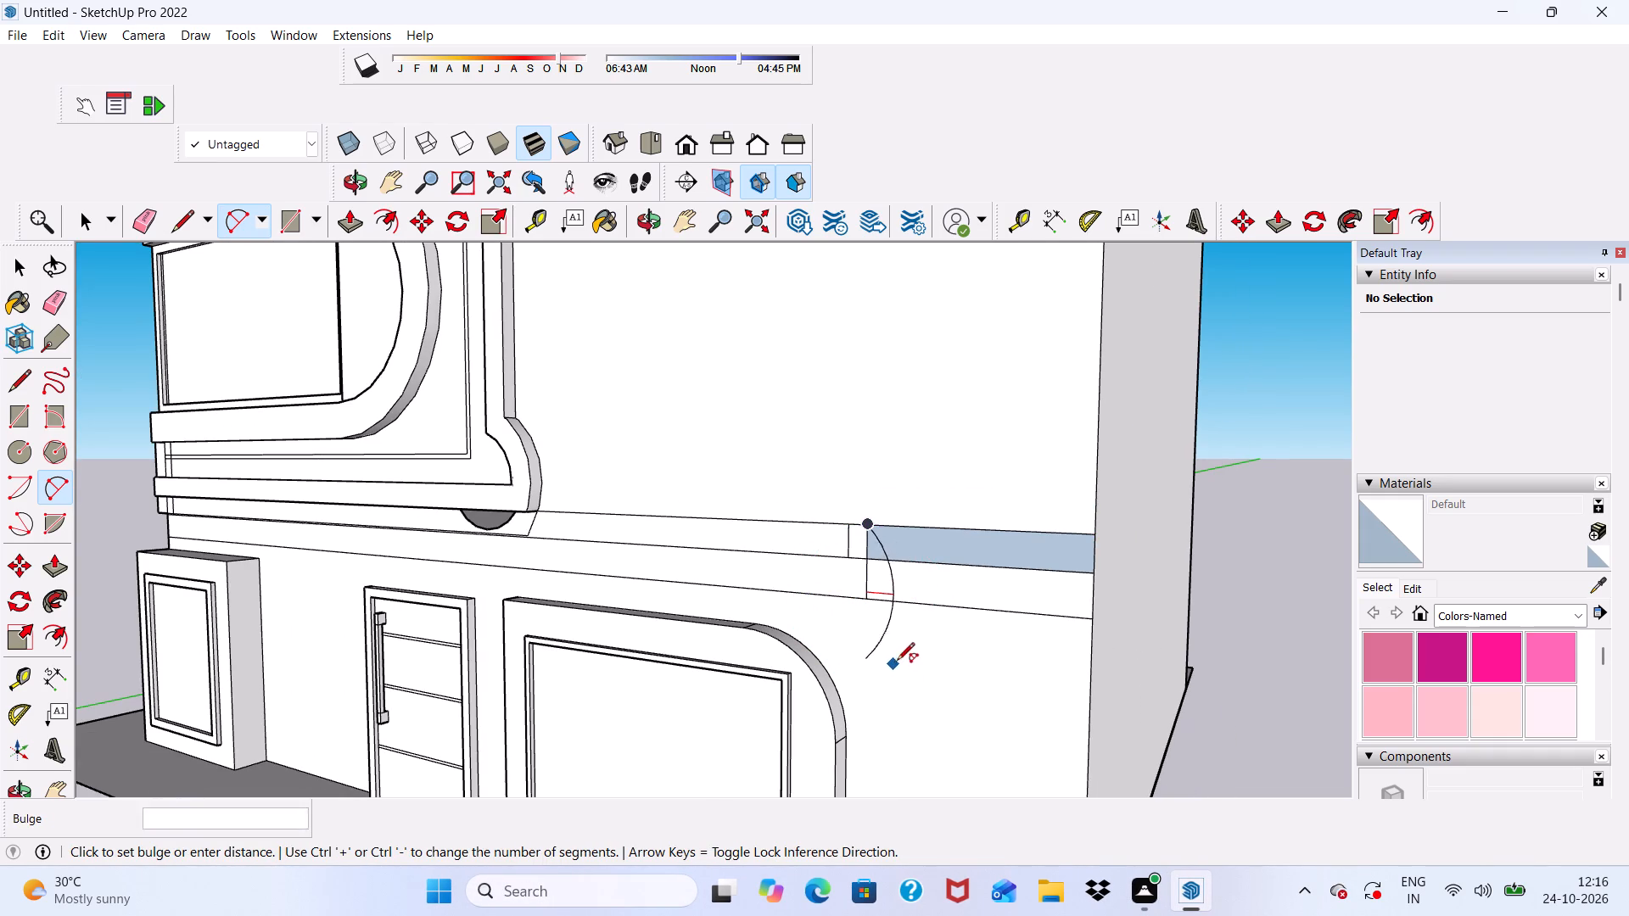
pyautogui.click(904, 685)
# Draw a vertical line about 11' 2 1/2" long from the arc's lower end down to the base of the front wall.
pyautogui.scroll(-3, 831, 533)
pyautogui.moveTo(814, 597); pyautogui.dragTo(916, 545, button='middle')
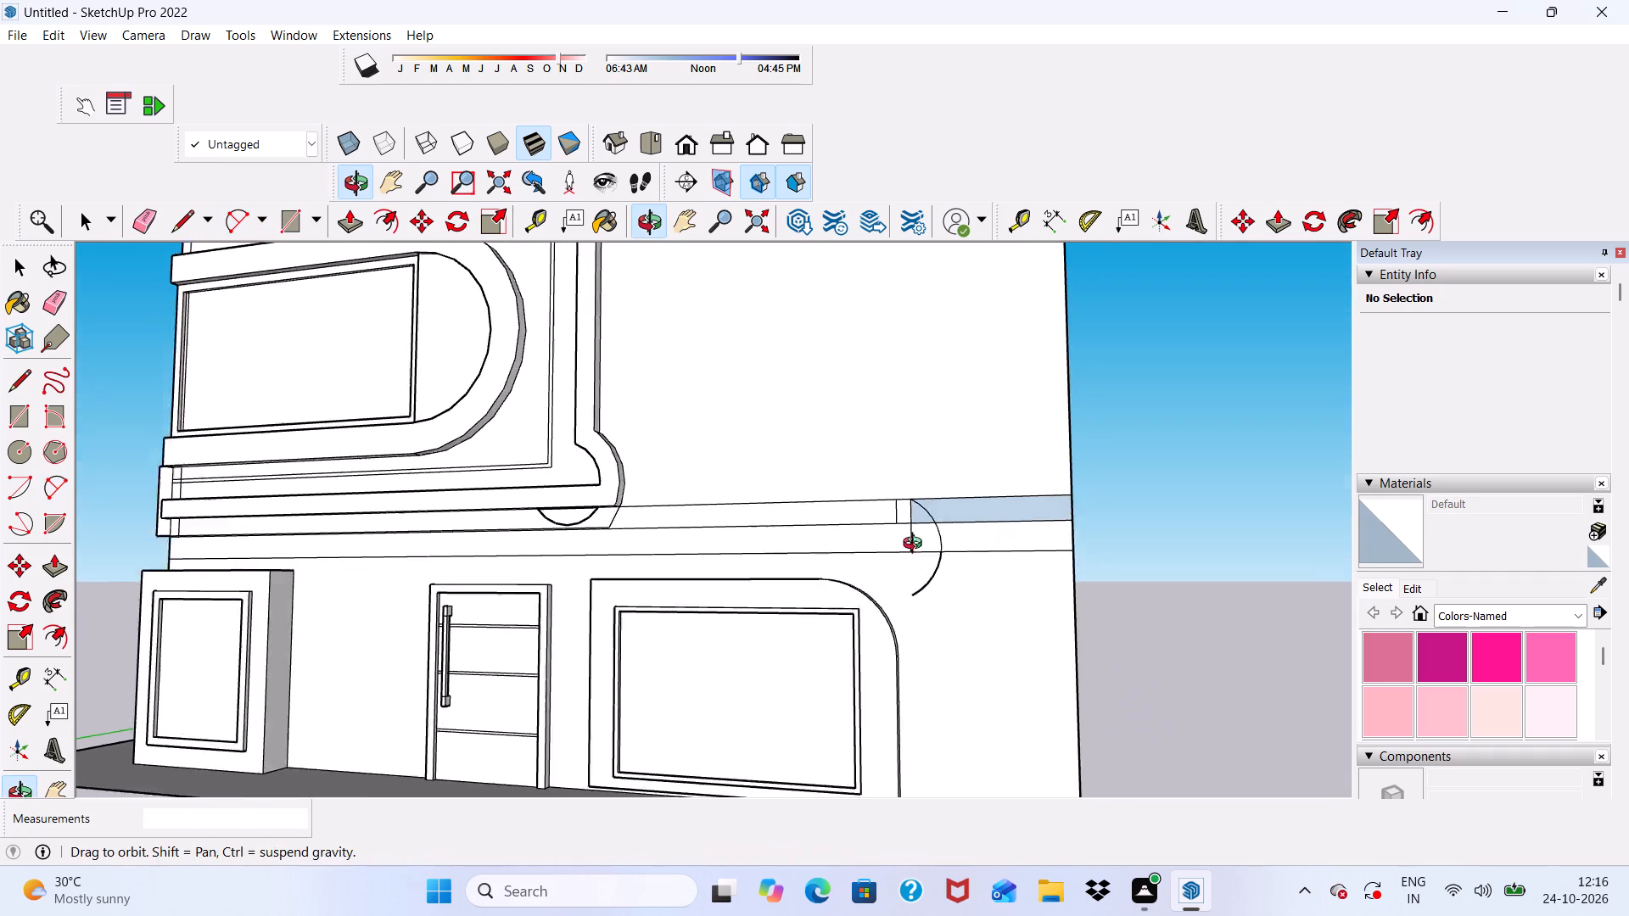
pyautogui.moveTo(916, 545); pyautogui.dragTo(941, 539, button='middle')
pyautogui.scroll(7, 943, 605)
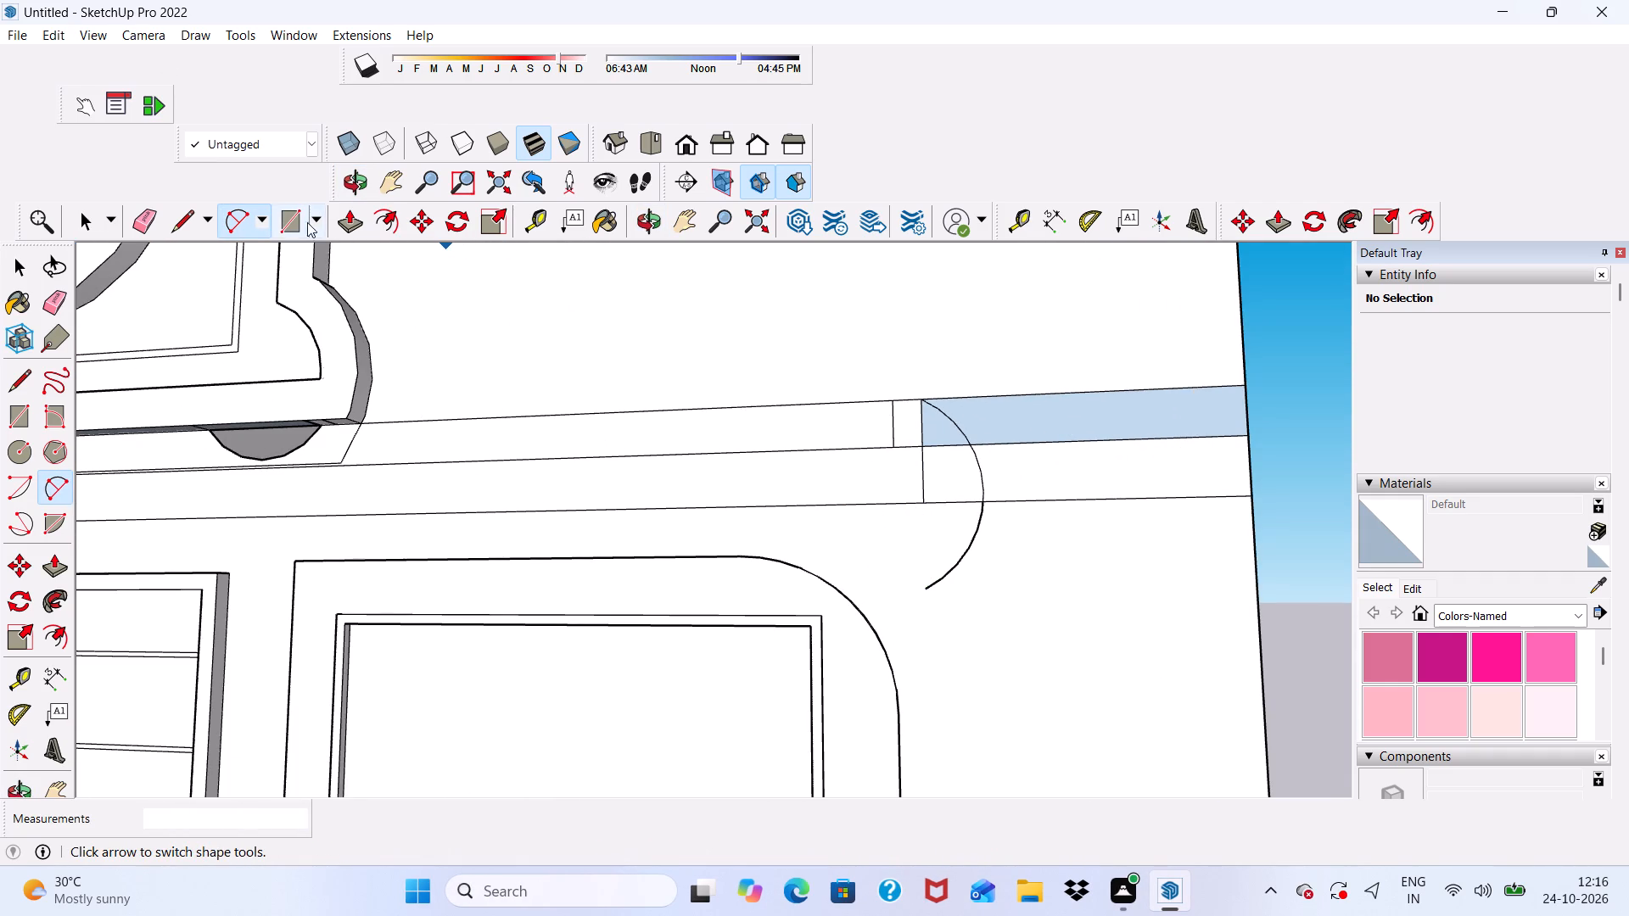
pyautogui.click(288, 225)
pyautogui.scroll(-1, 568, 332)
pyautogui.scroll(1, 910, 620)
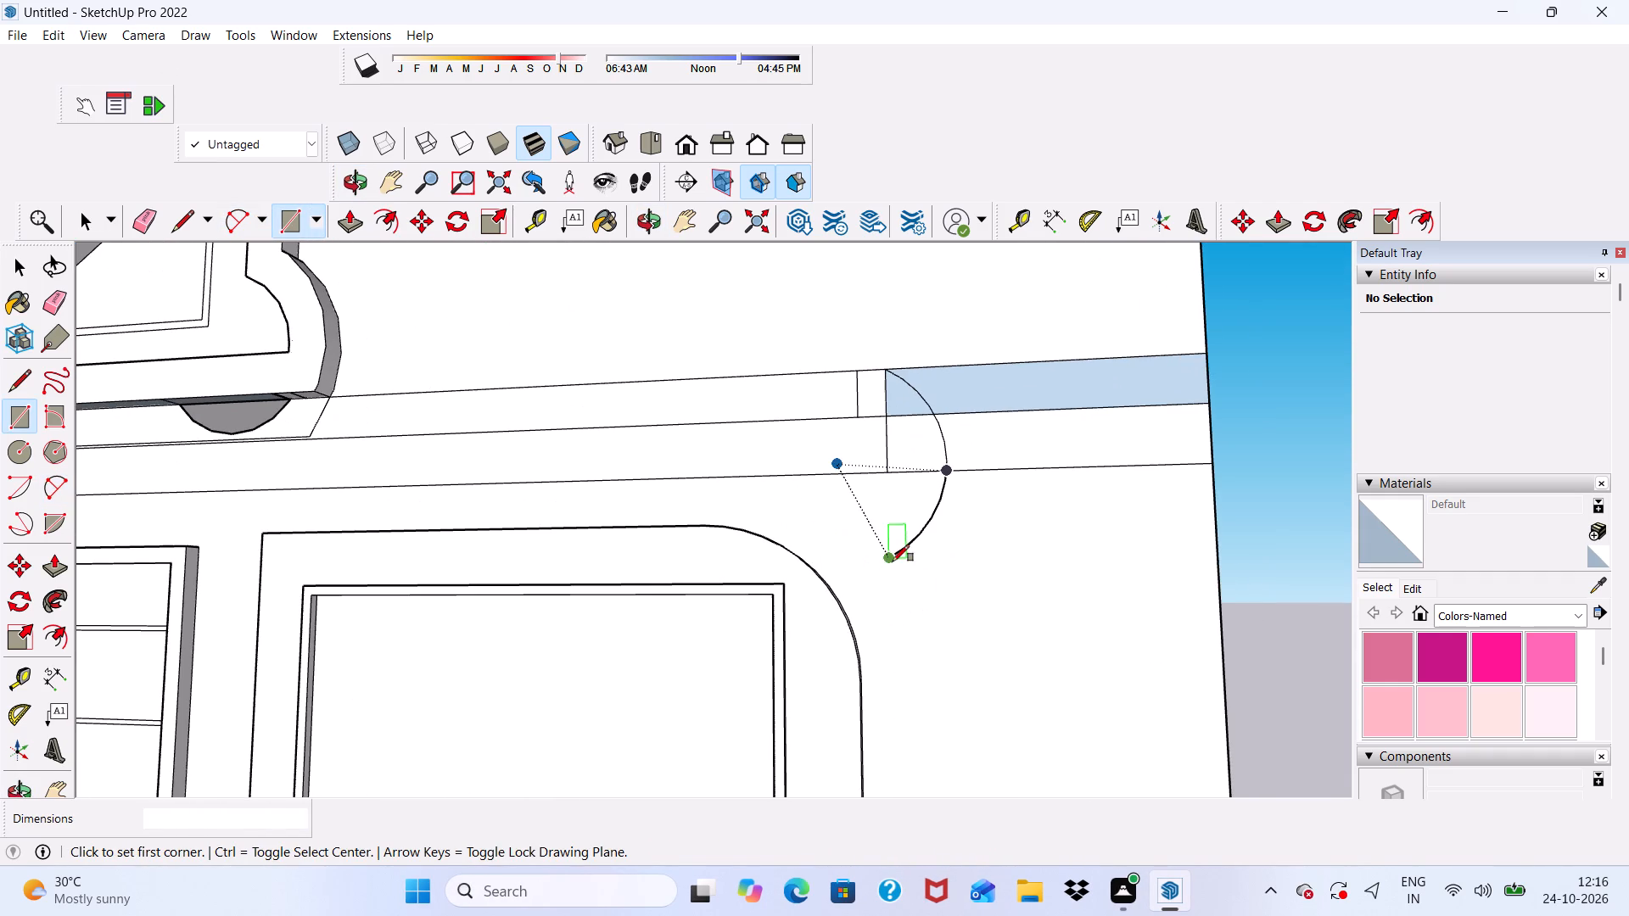
pyautogui.click(186, 229)
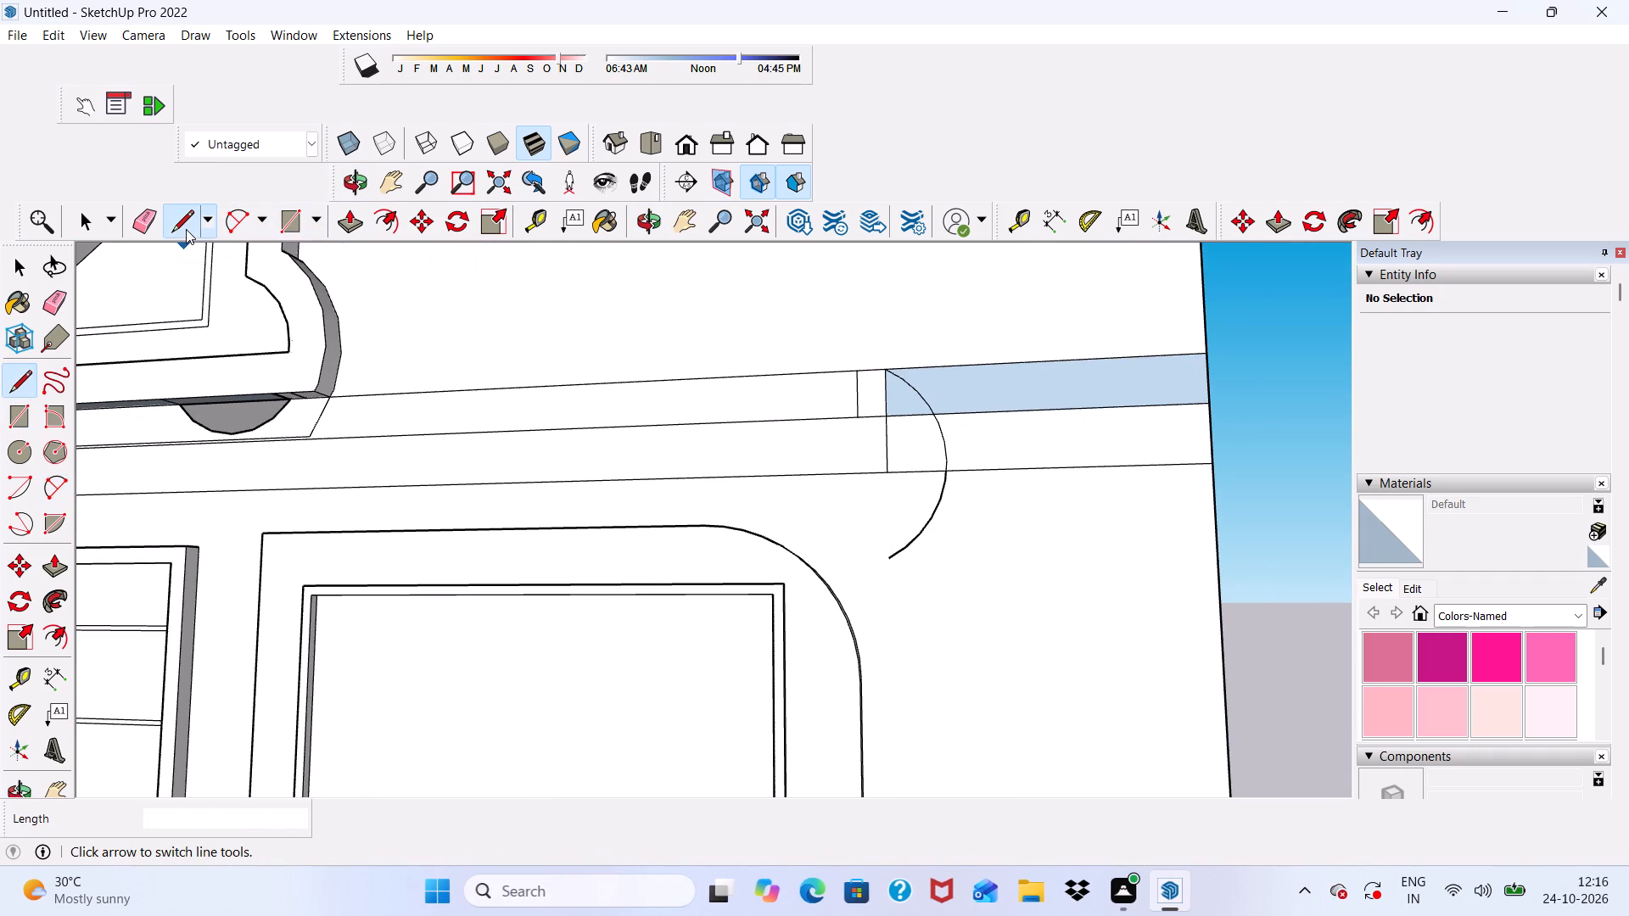
pyautogui.scroll(-2, 636, 411)
pyautogui.scroll(2, 870, 541)
pyautogui.click(845, 545)
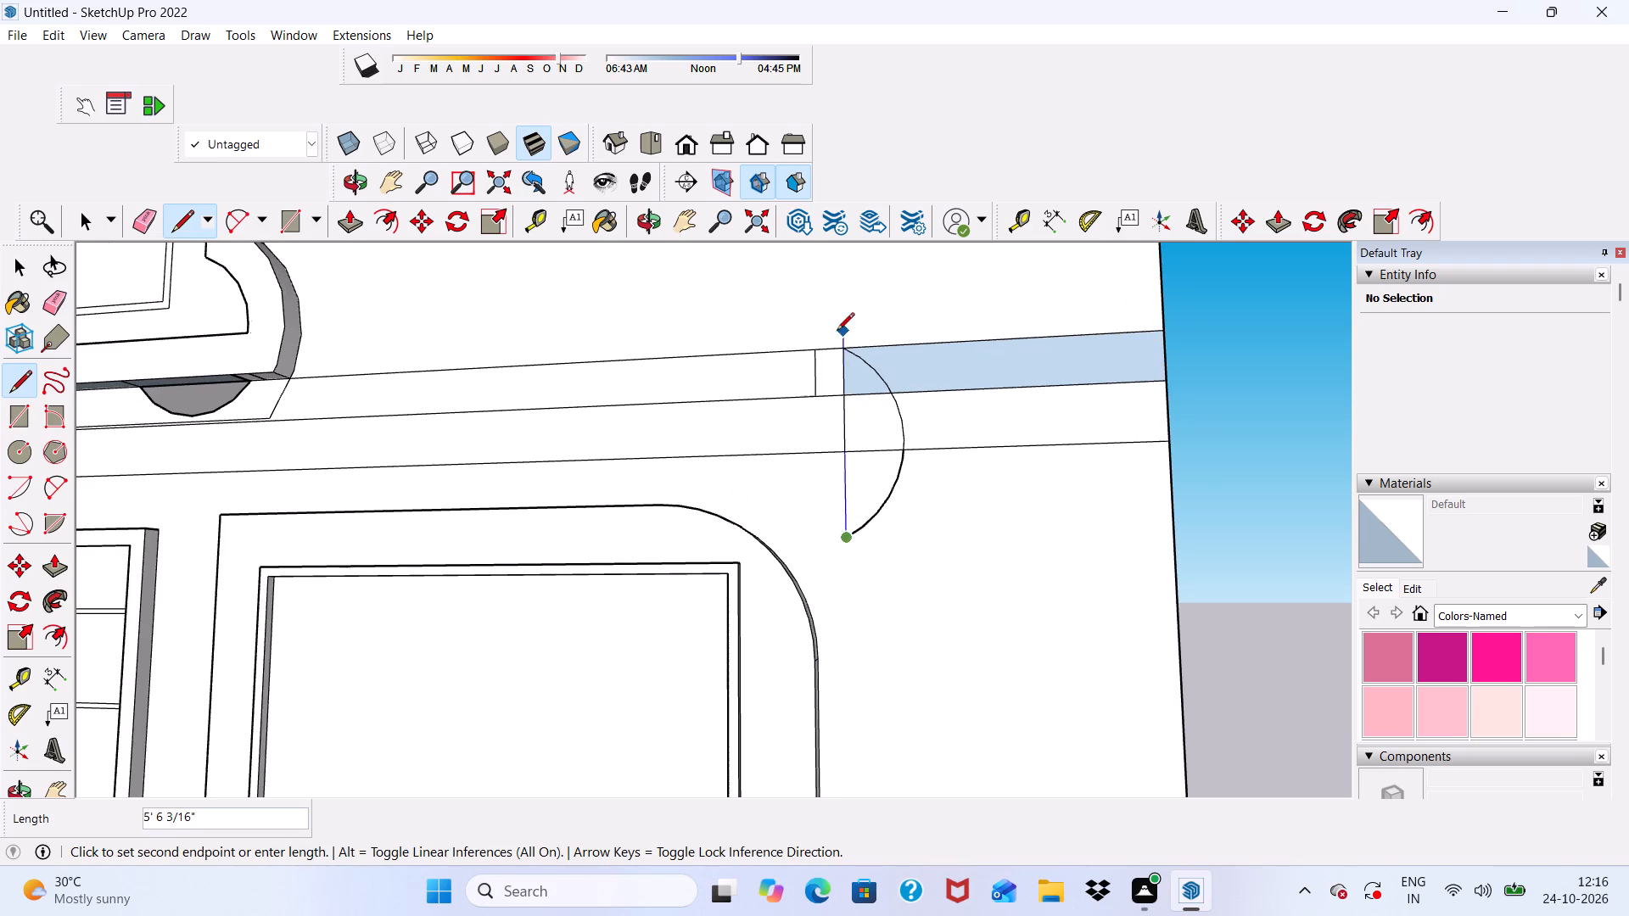
pyautogui.scroll(-5, 837, 332)
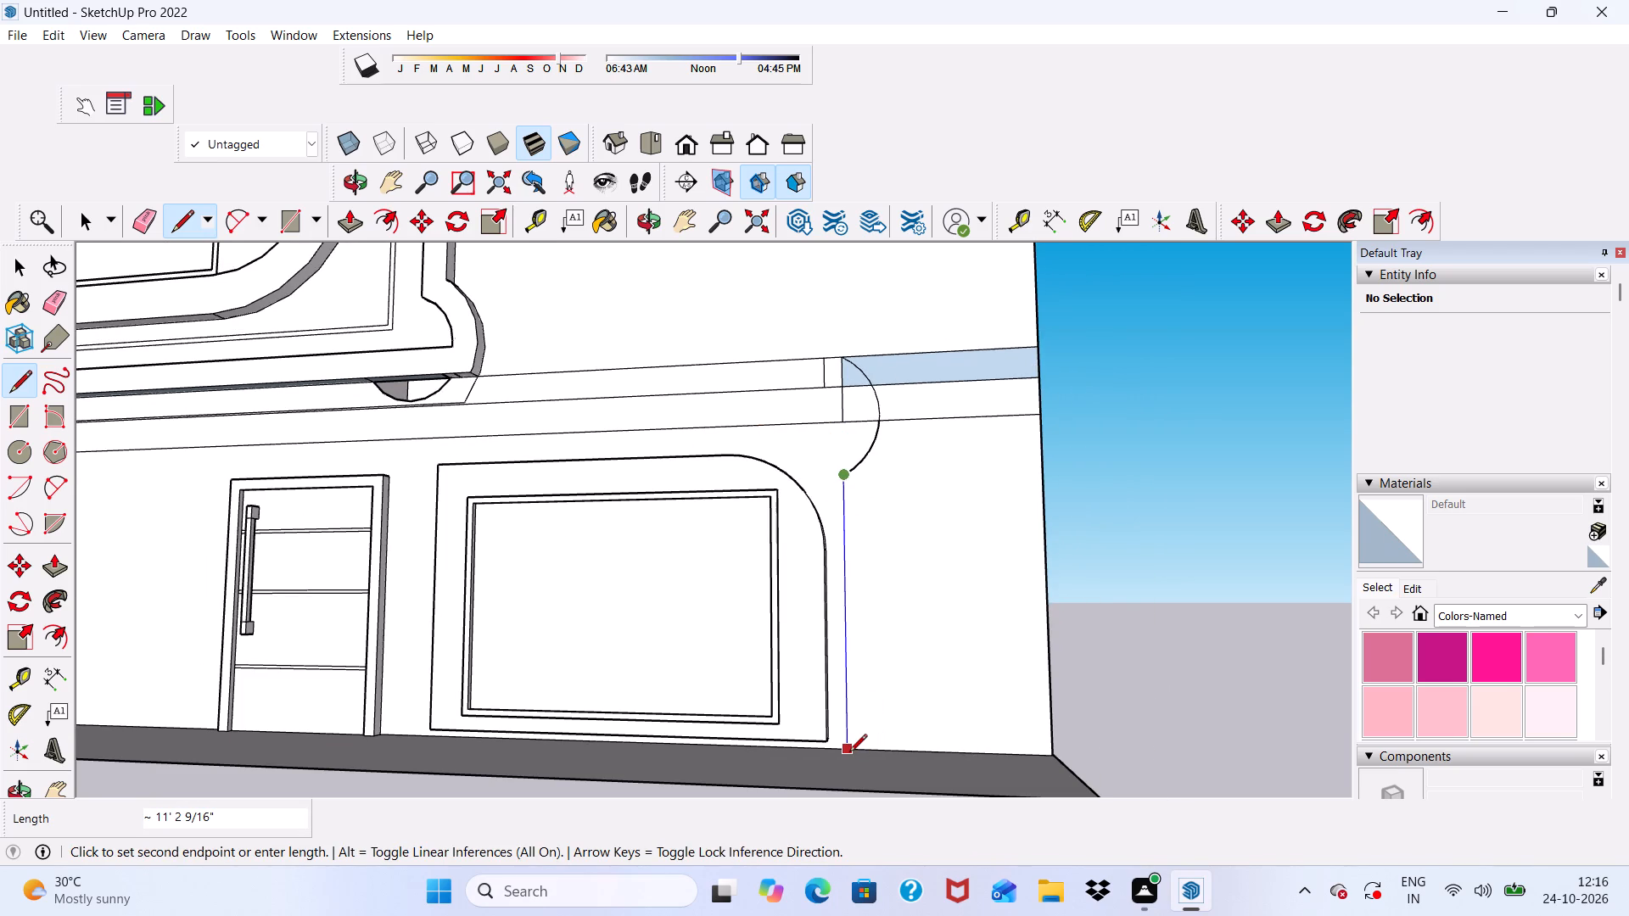
pyautogui.click(849, 753)
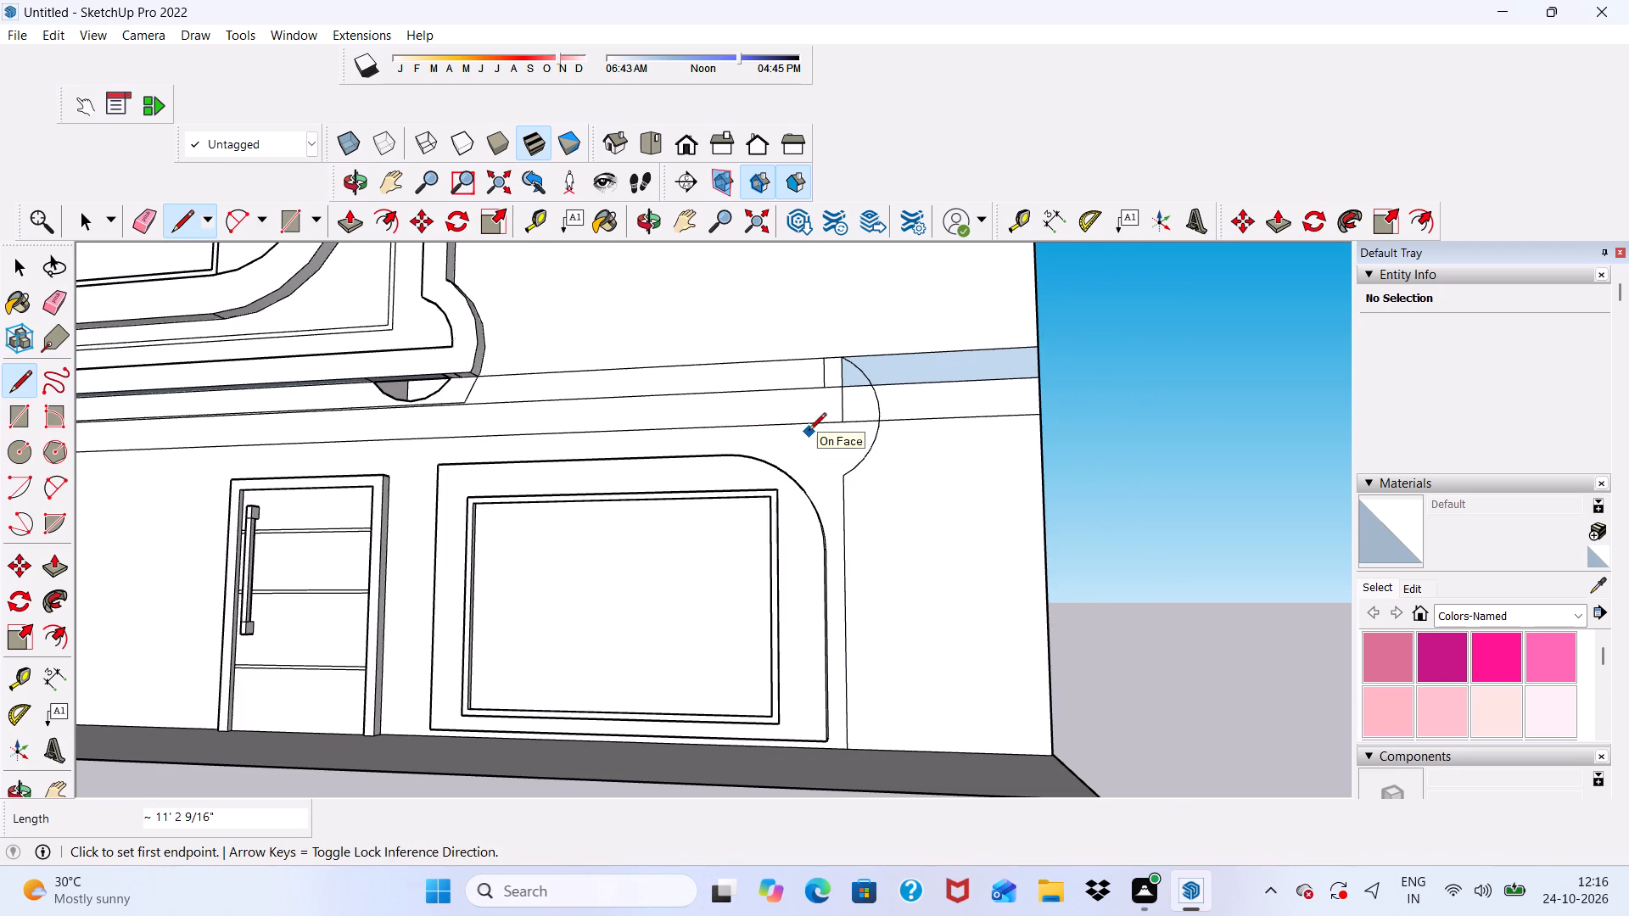
pyautogui.press('space')
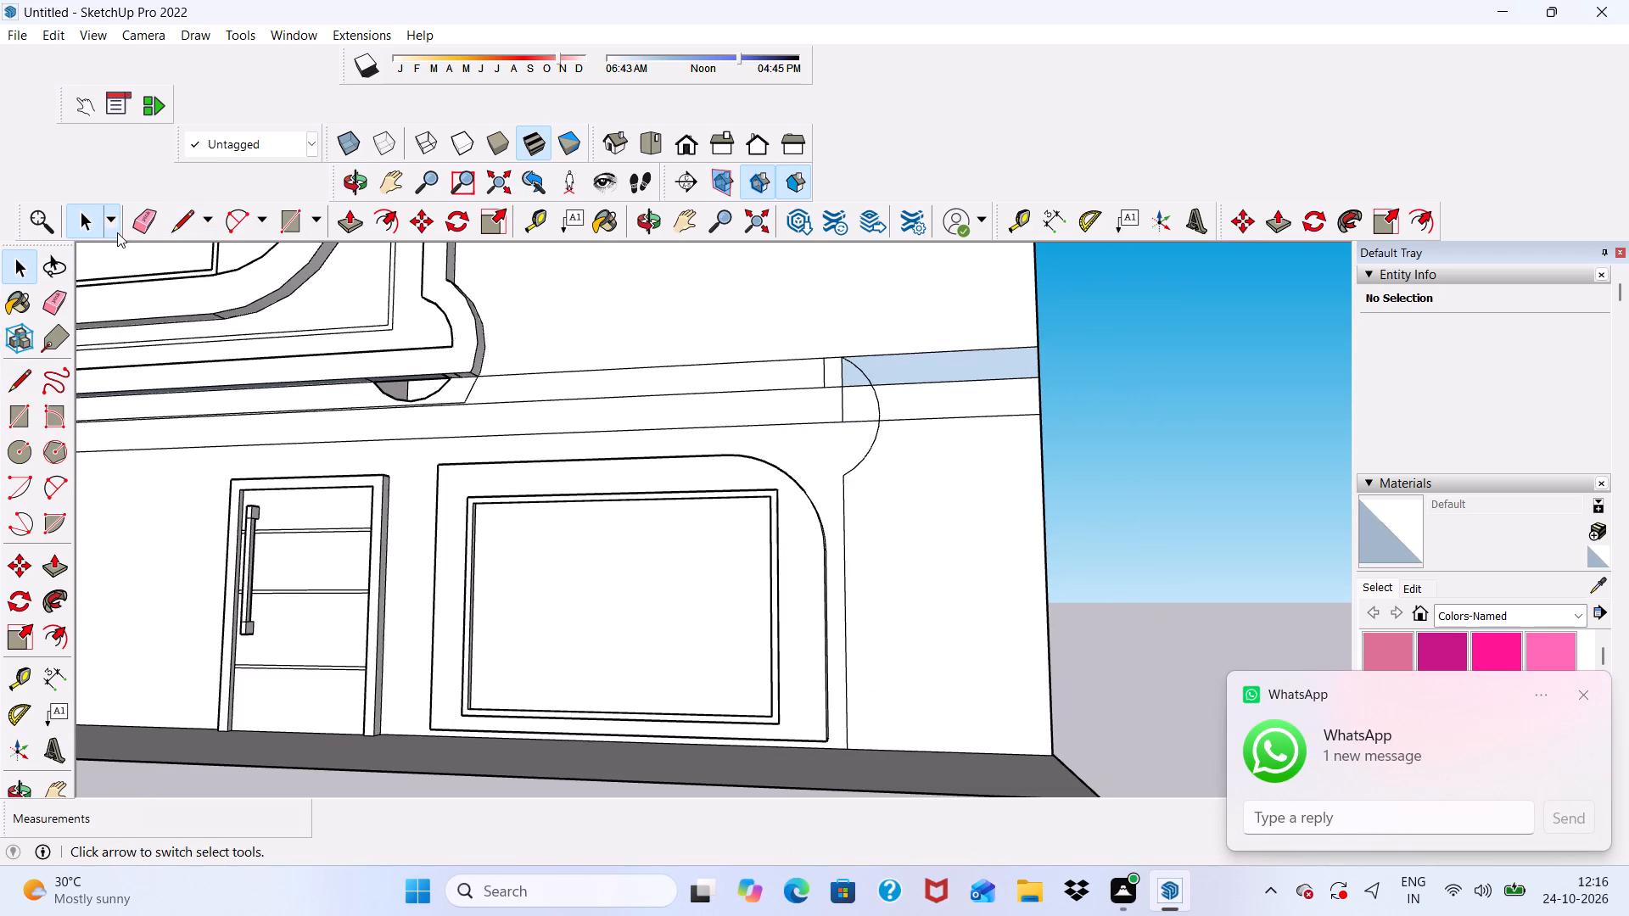
# Erase the short vertical edges running down from the arc's upper end through the strip and the band below it.
pyautogui.click(339, 215)
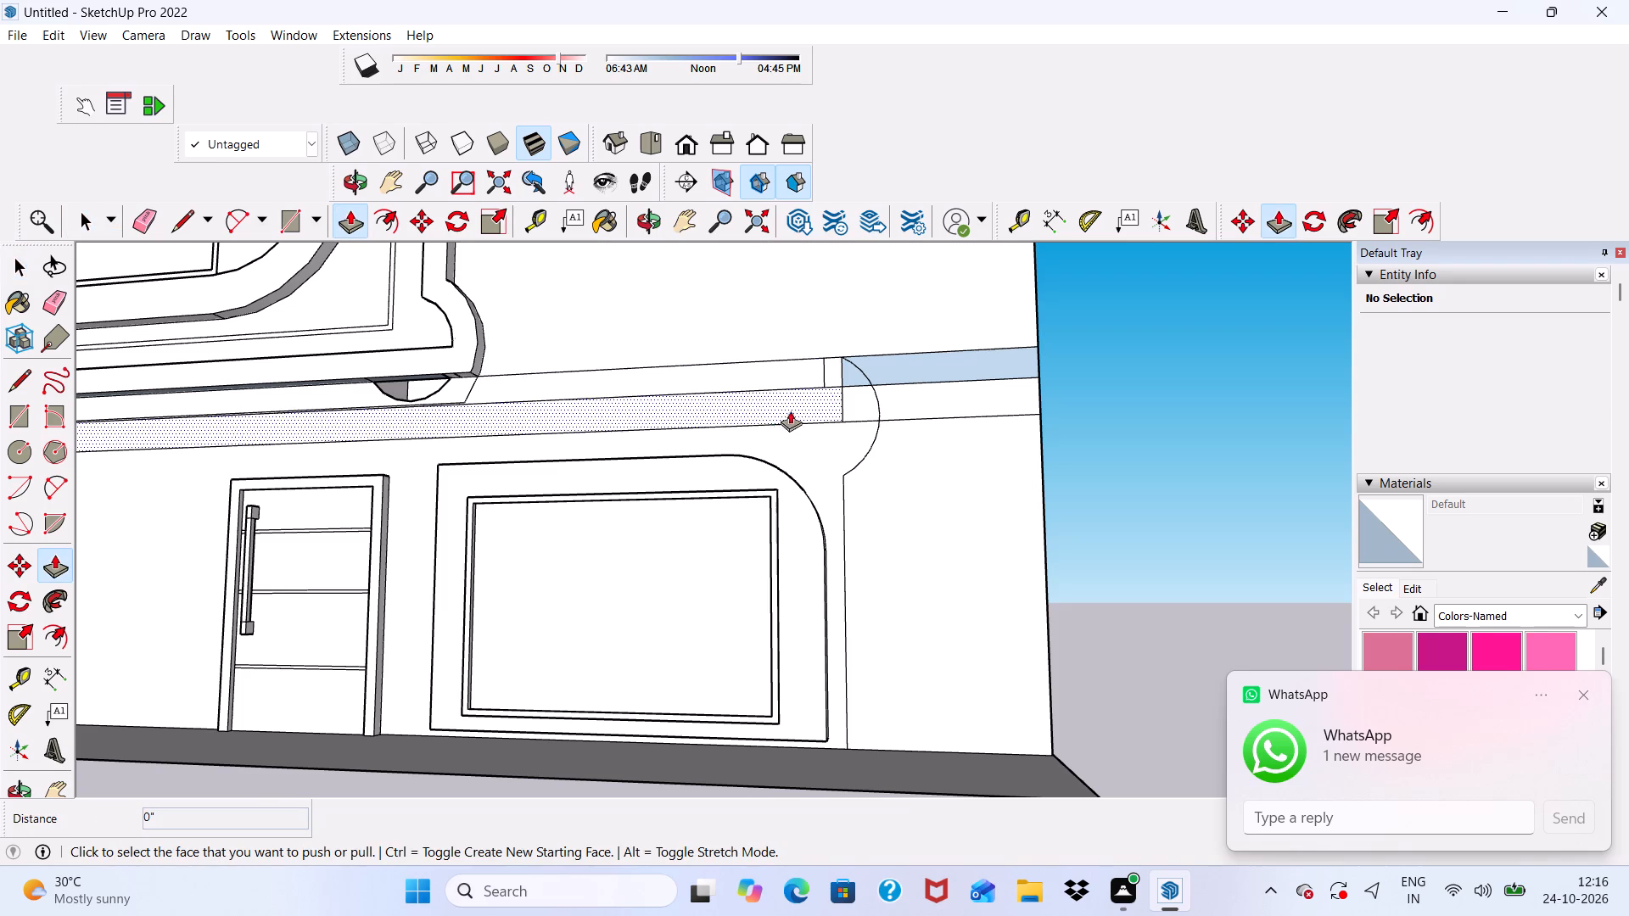
pyautogui.click(139, 209)
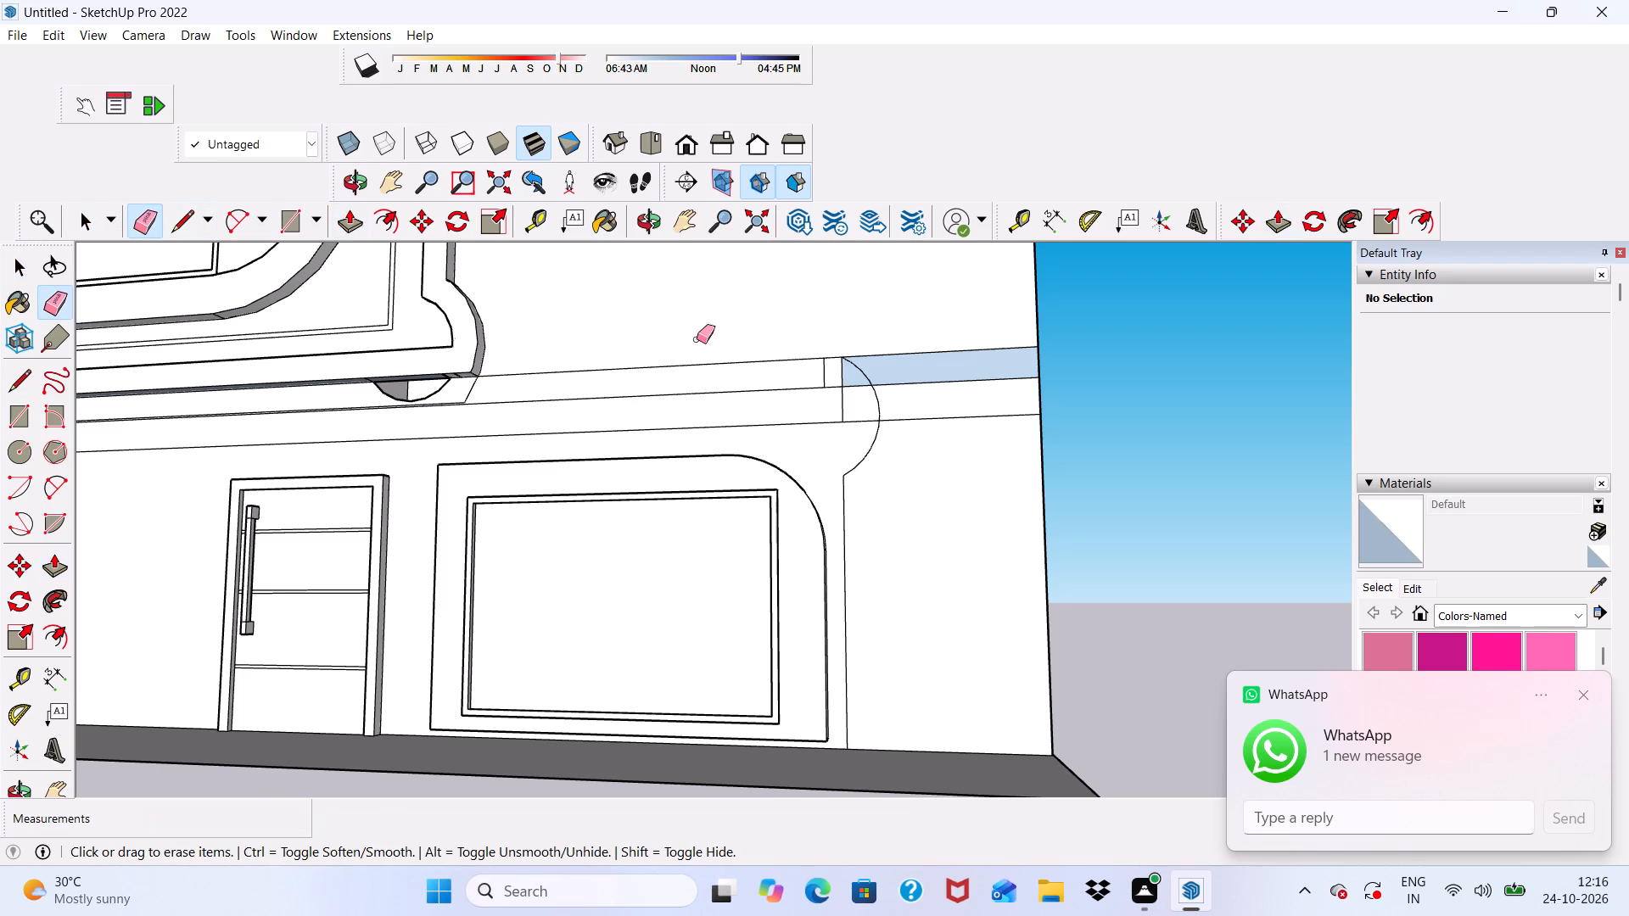
pyautogui.scroll(9, 719, 382)
pyautogui.click(910, 360)
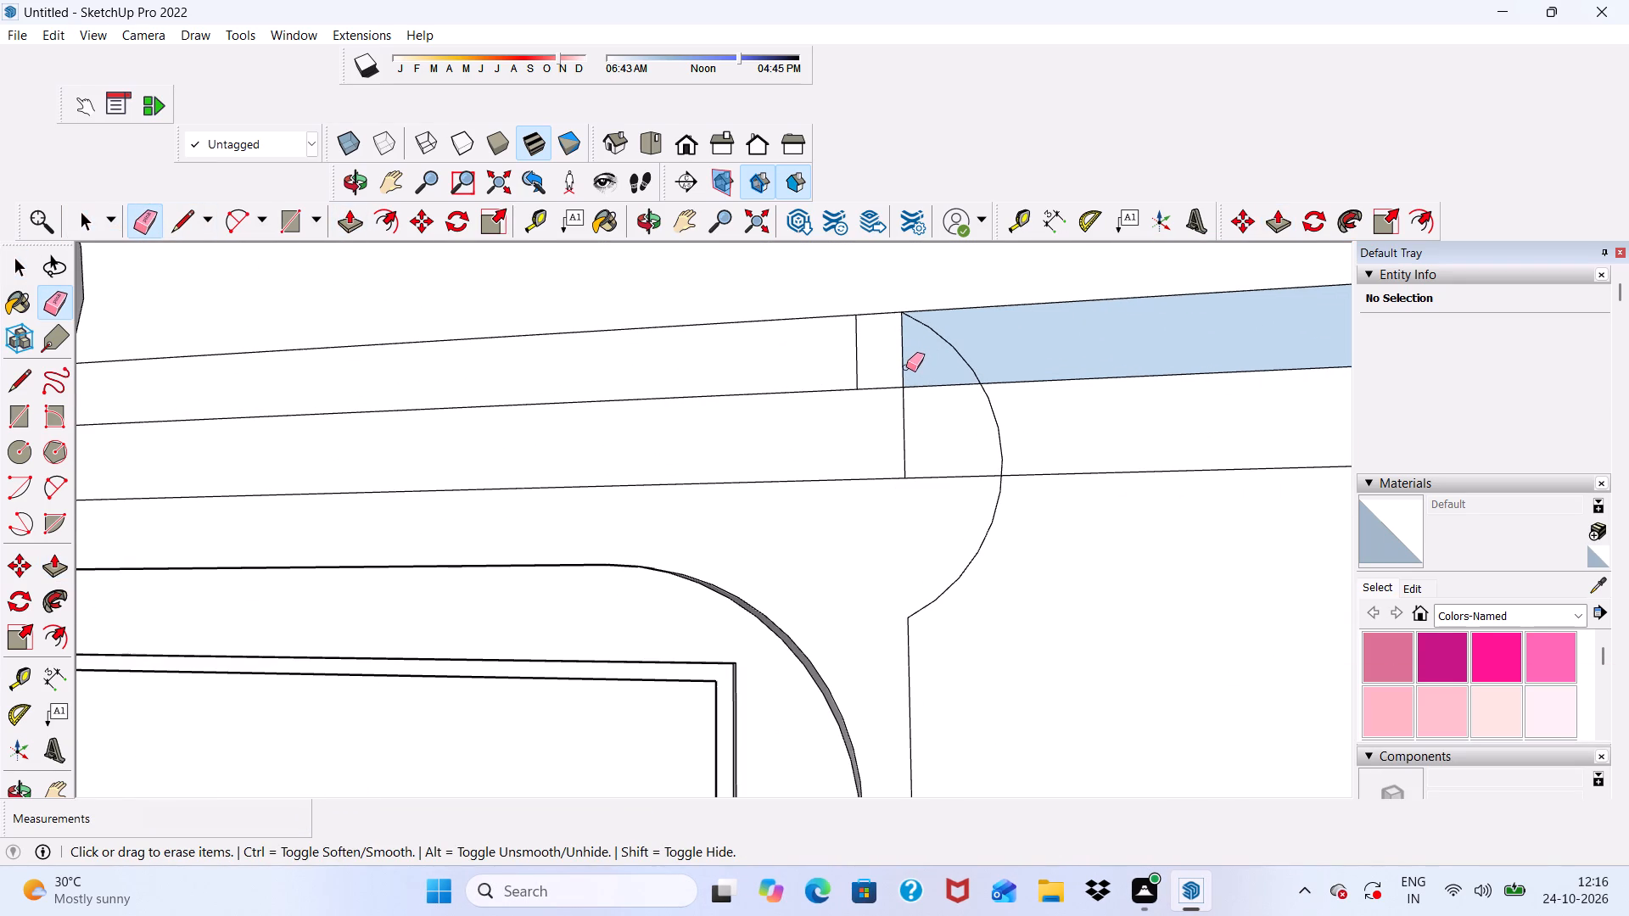
pyautogui.click(904, 371)
pyautogui.moveTo(904, 419); pyautogui.dragTo(883, 464)
pyautogui.scroll(-3, 753, 338)
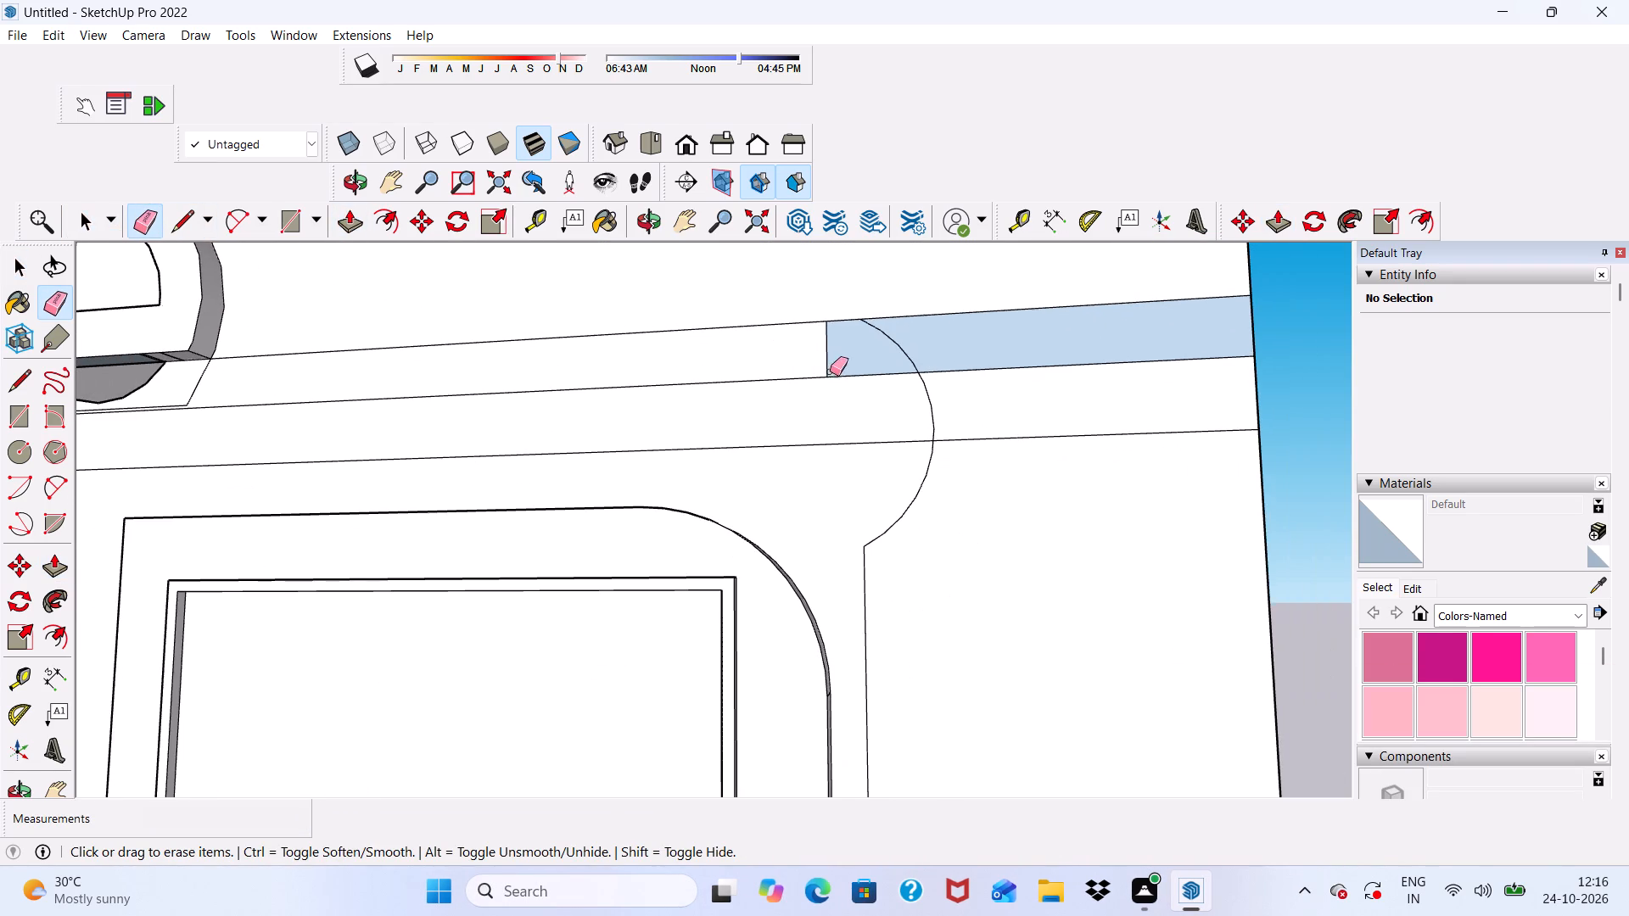
pyautogui.click(718, 376)
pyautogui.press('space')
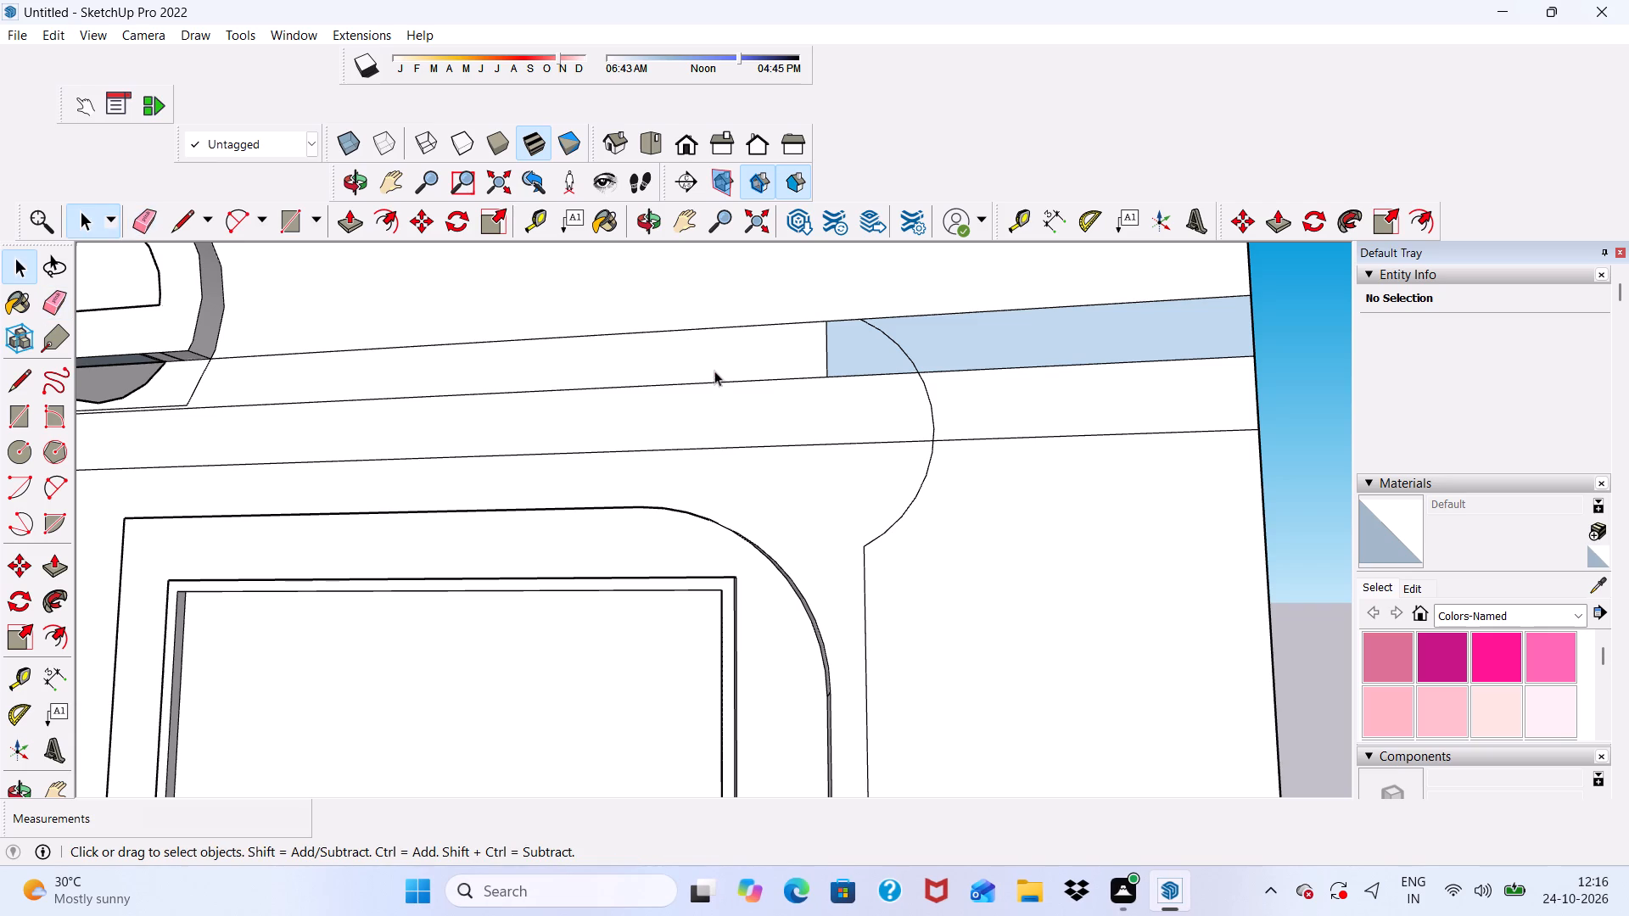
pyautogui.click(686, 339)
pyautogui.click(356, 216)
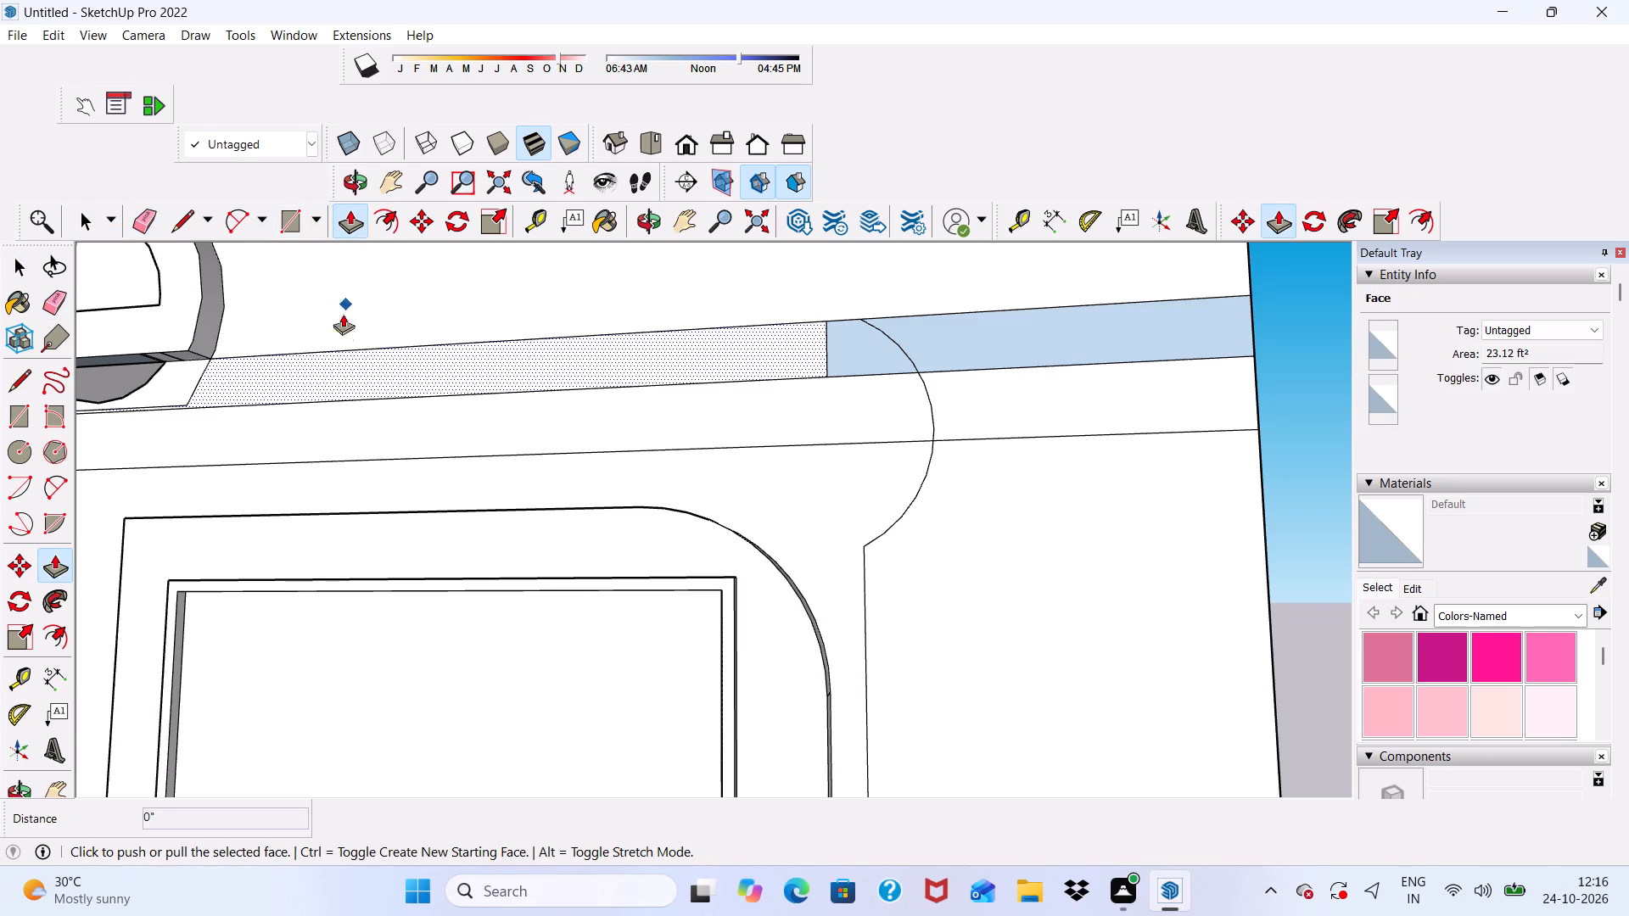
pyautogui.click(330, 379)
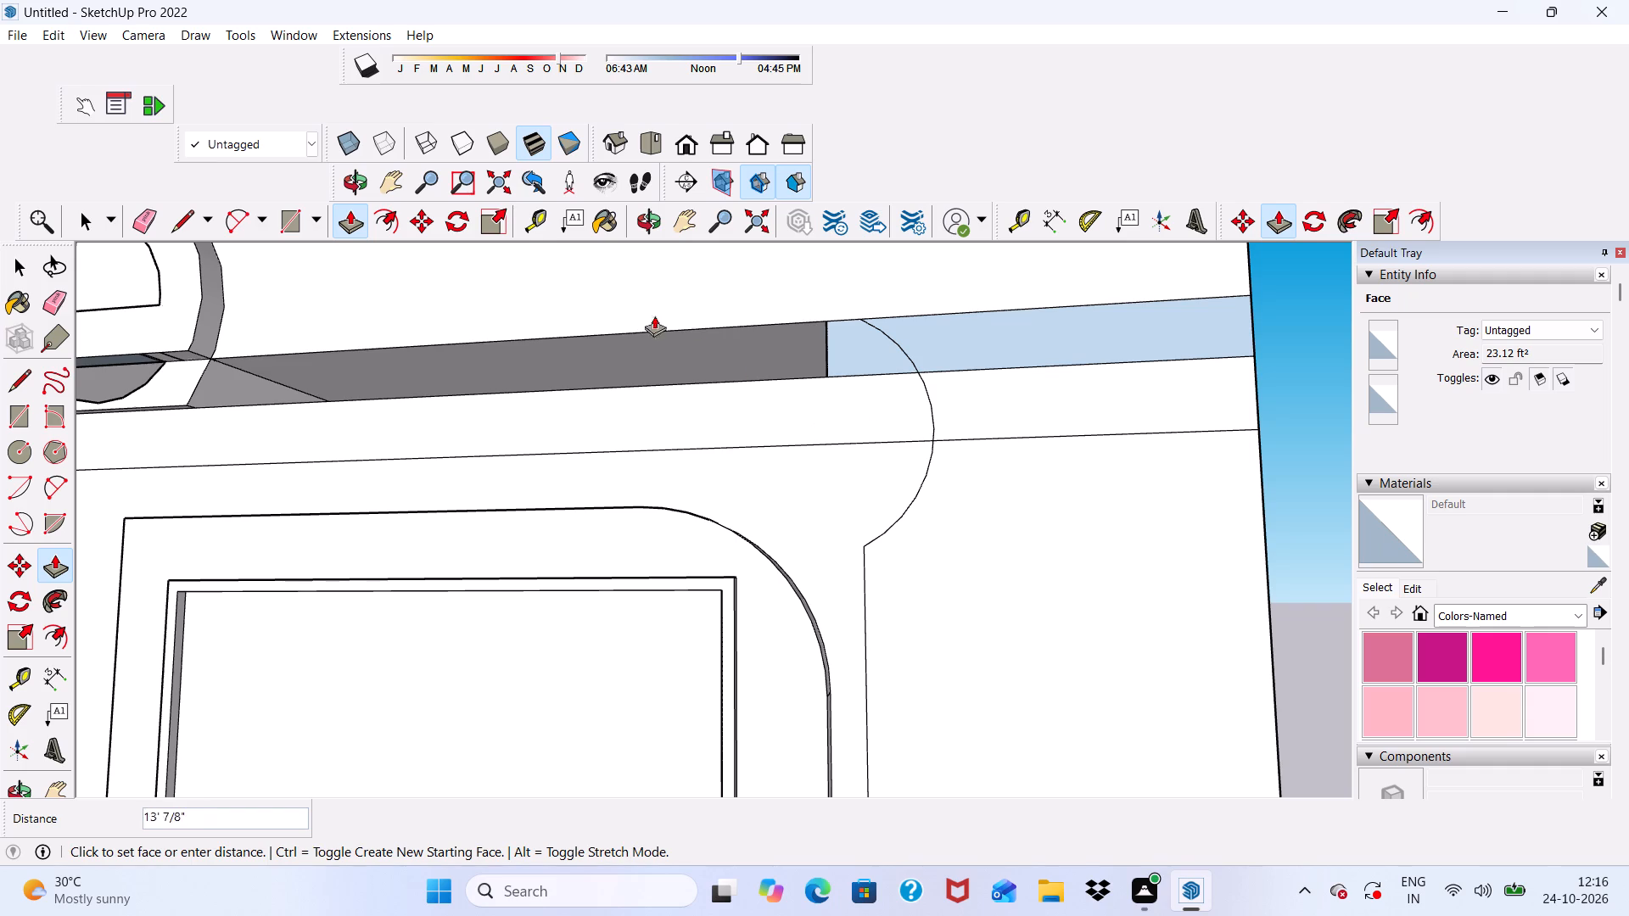
# Erase the upper horizontal edge inside the arc, merging the strip's rounded end with the band below.
pyautogui.click(142, 219)
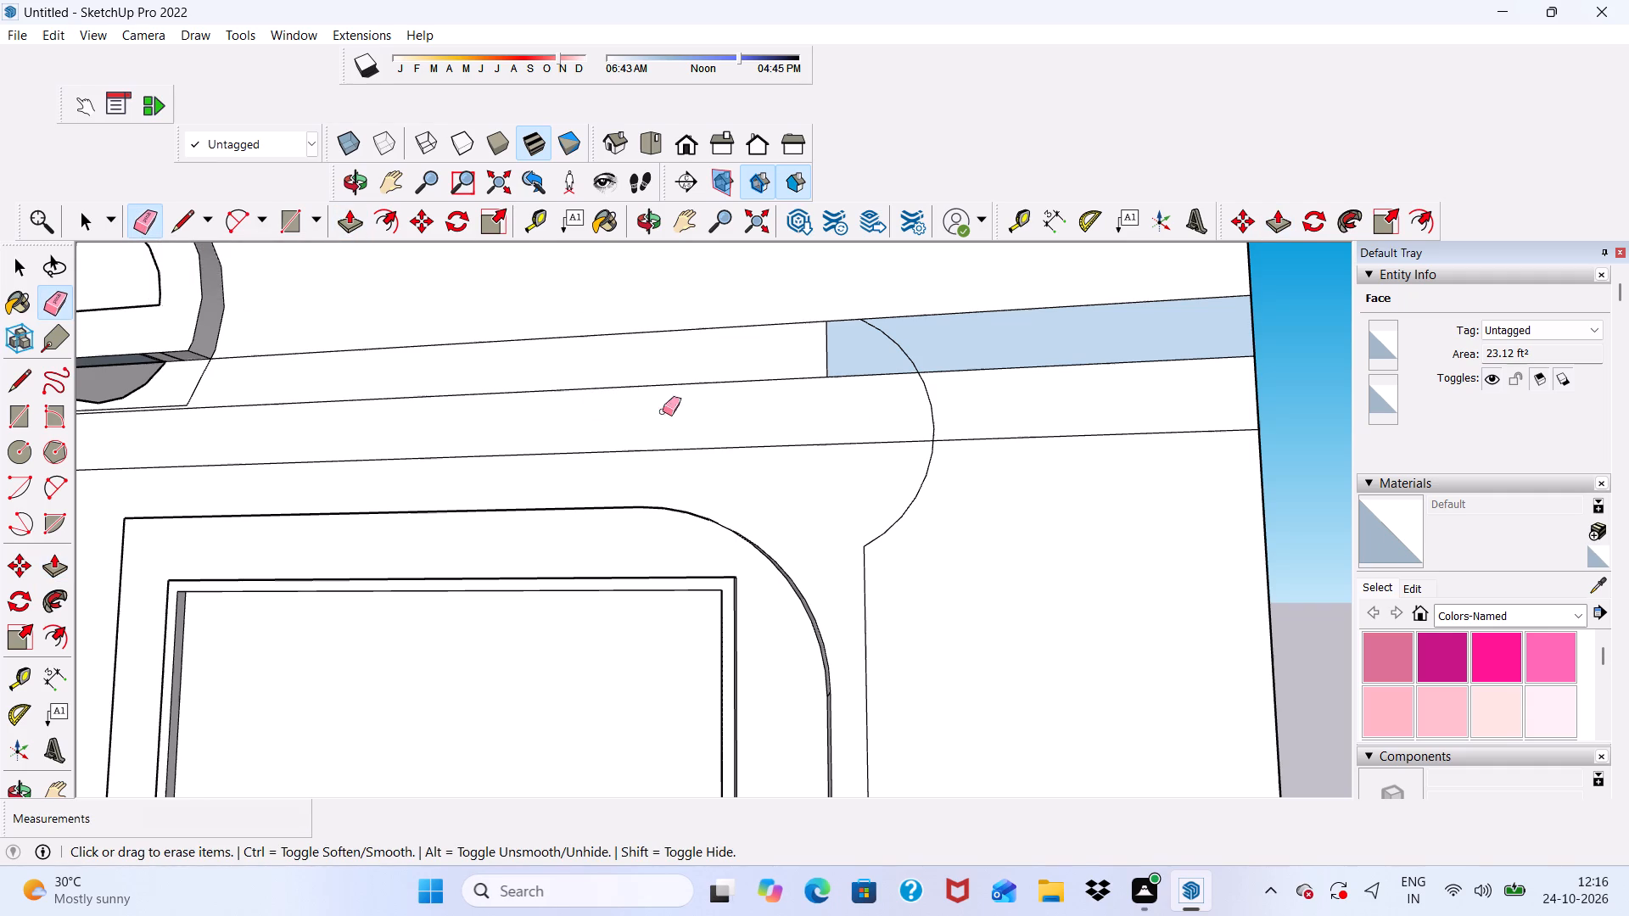
pyautogui.moveTo(858, 373); pyautogui.dragTo(849, 411)
pyautogui.moveTo(848, 417); pyautogui.dragTo(845, 433)
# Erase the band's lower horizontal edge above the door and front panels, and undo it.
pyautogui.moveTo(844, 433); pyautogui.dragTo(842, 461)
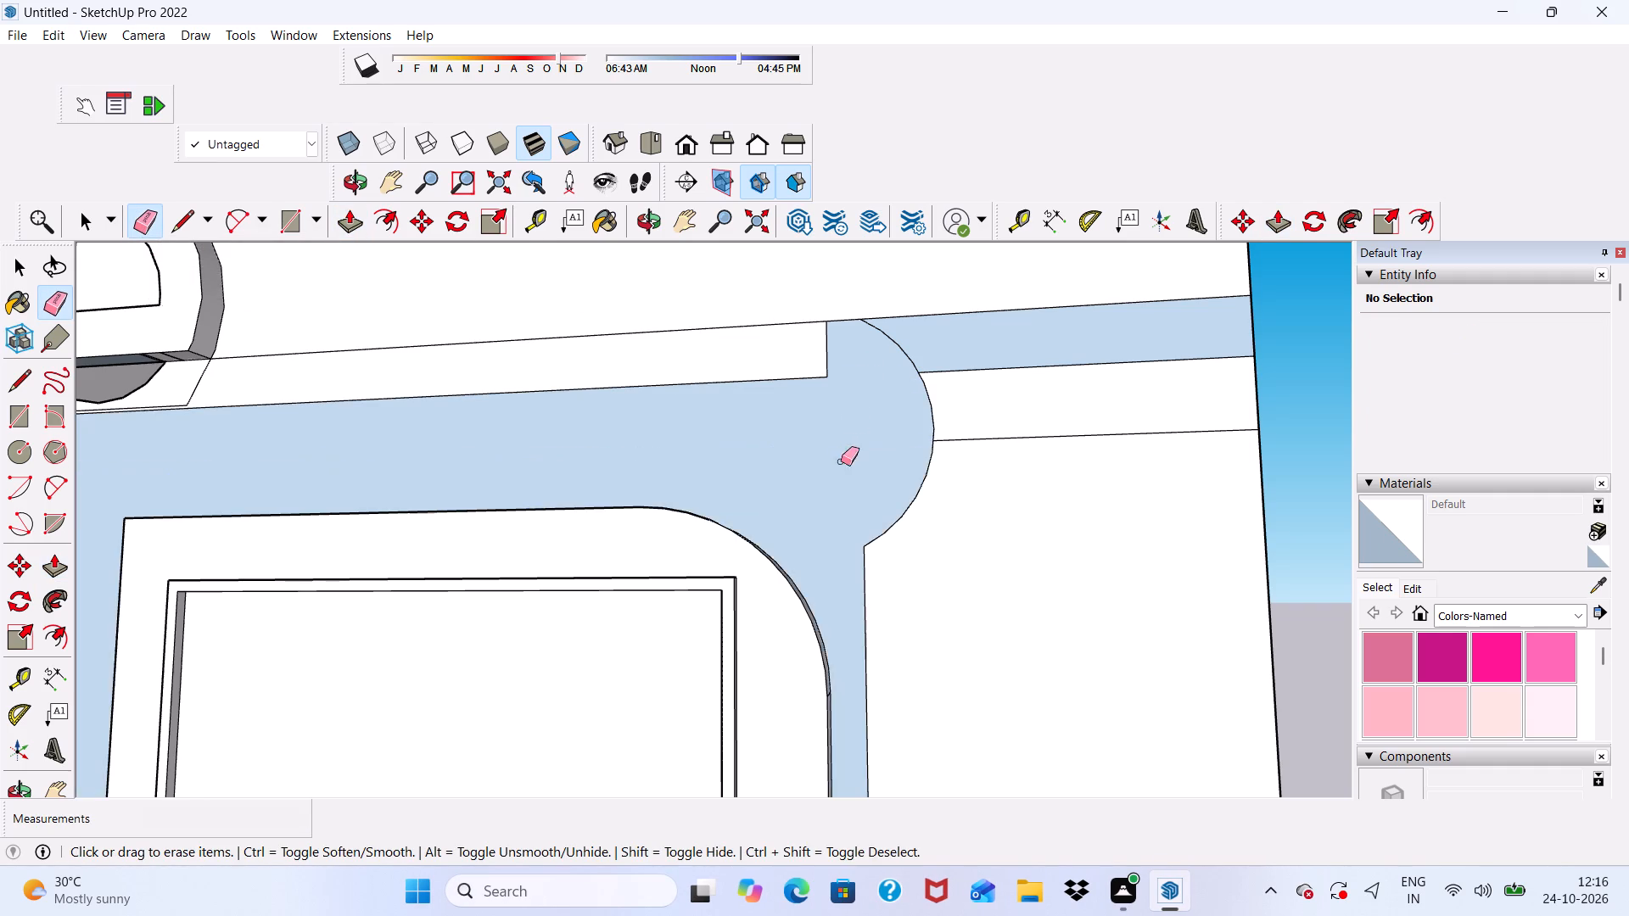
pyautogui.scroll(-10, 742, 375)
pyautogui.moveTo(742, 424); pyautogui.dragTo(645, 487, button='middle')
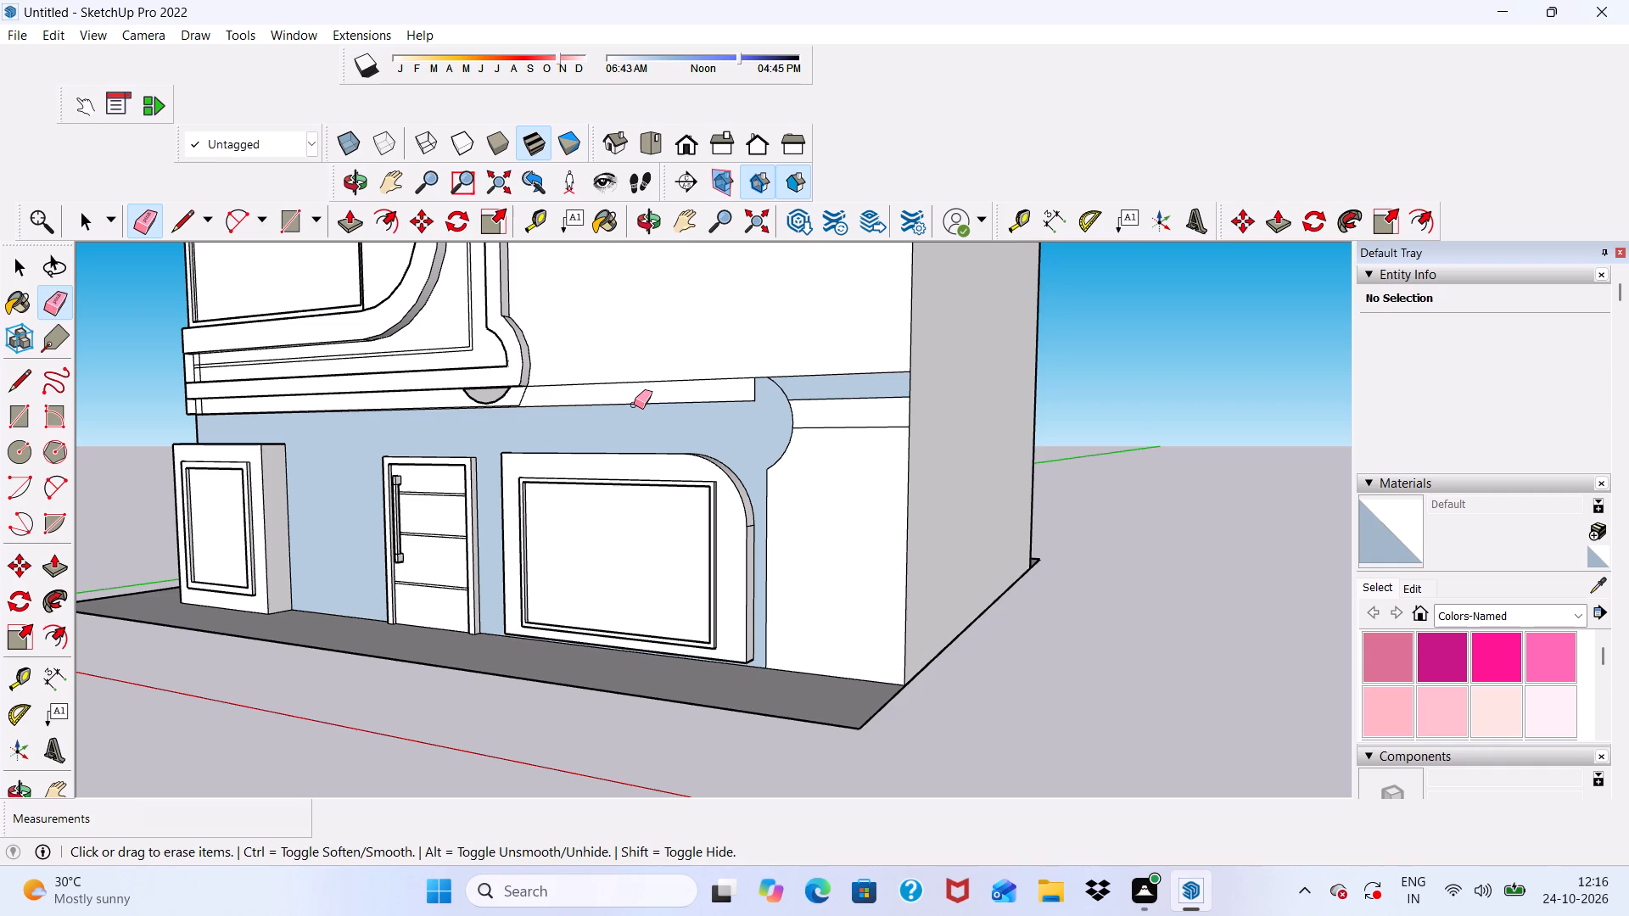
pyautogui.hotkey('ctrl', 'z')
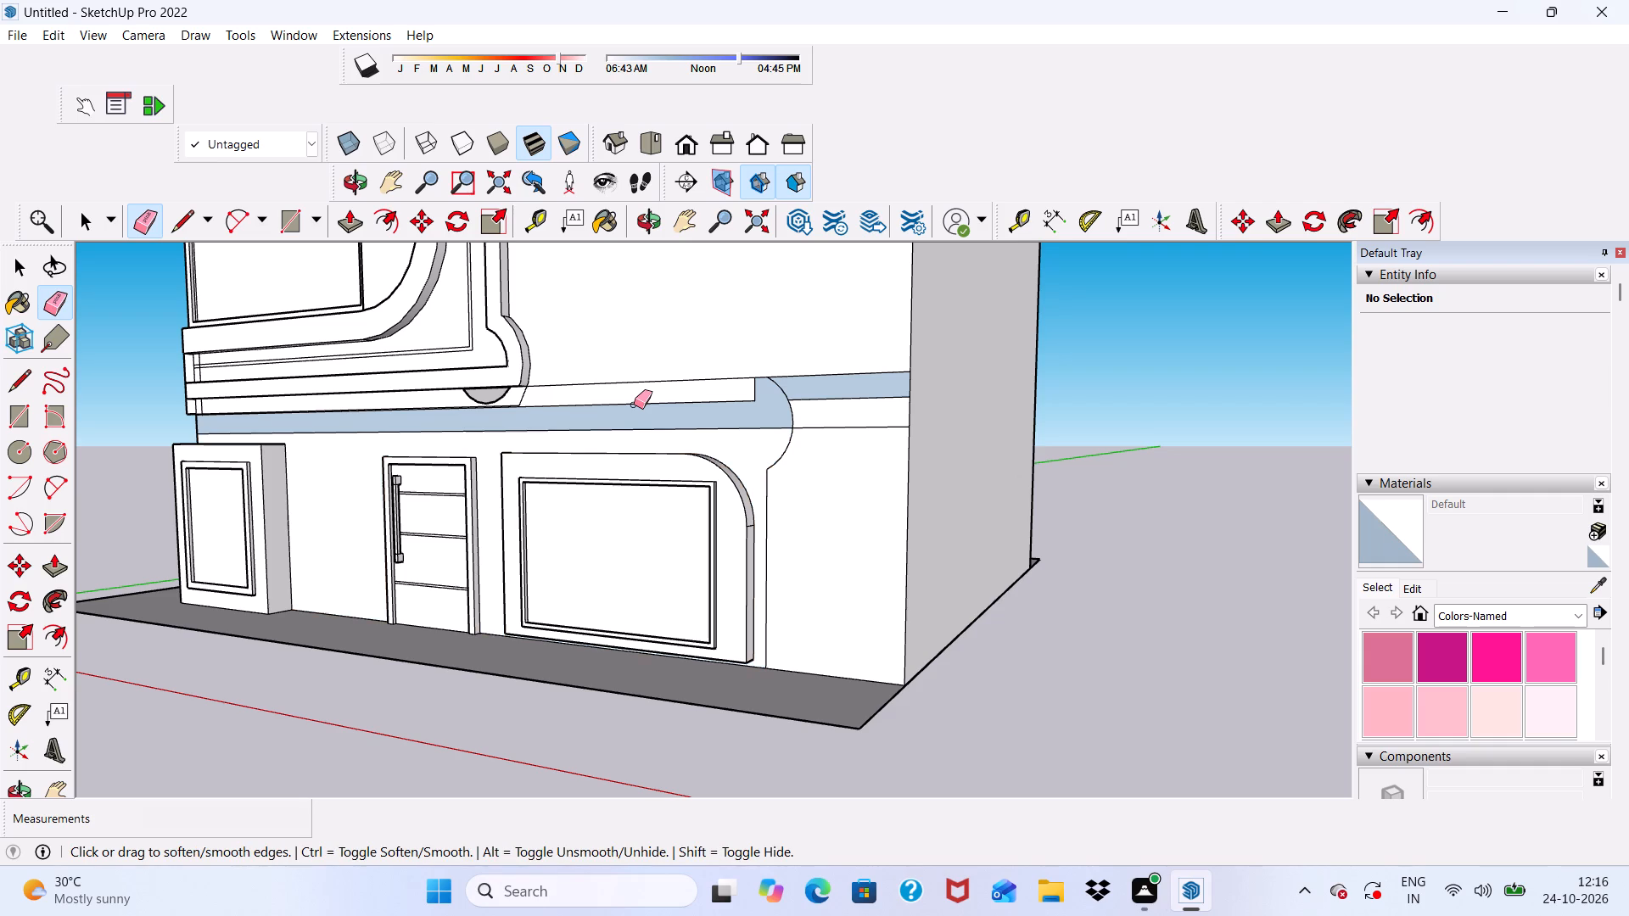
# Pull the merged, round-ended band face above the door and panels outward 1'.
pyautogui.press('space')
pyautogui.scroll(3, 652, 422)
pyautogui.scroll(1, 765, 416)
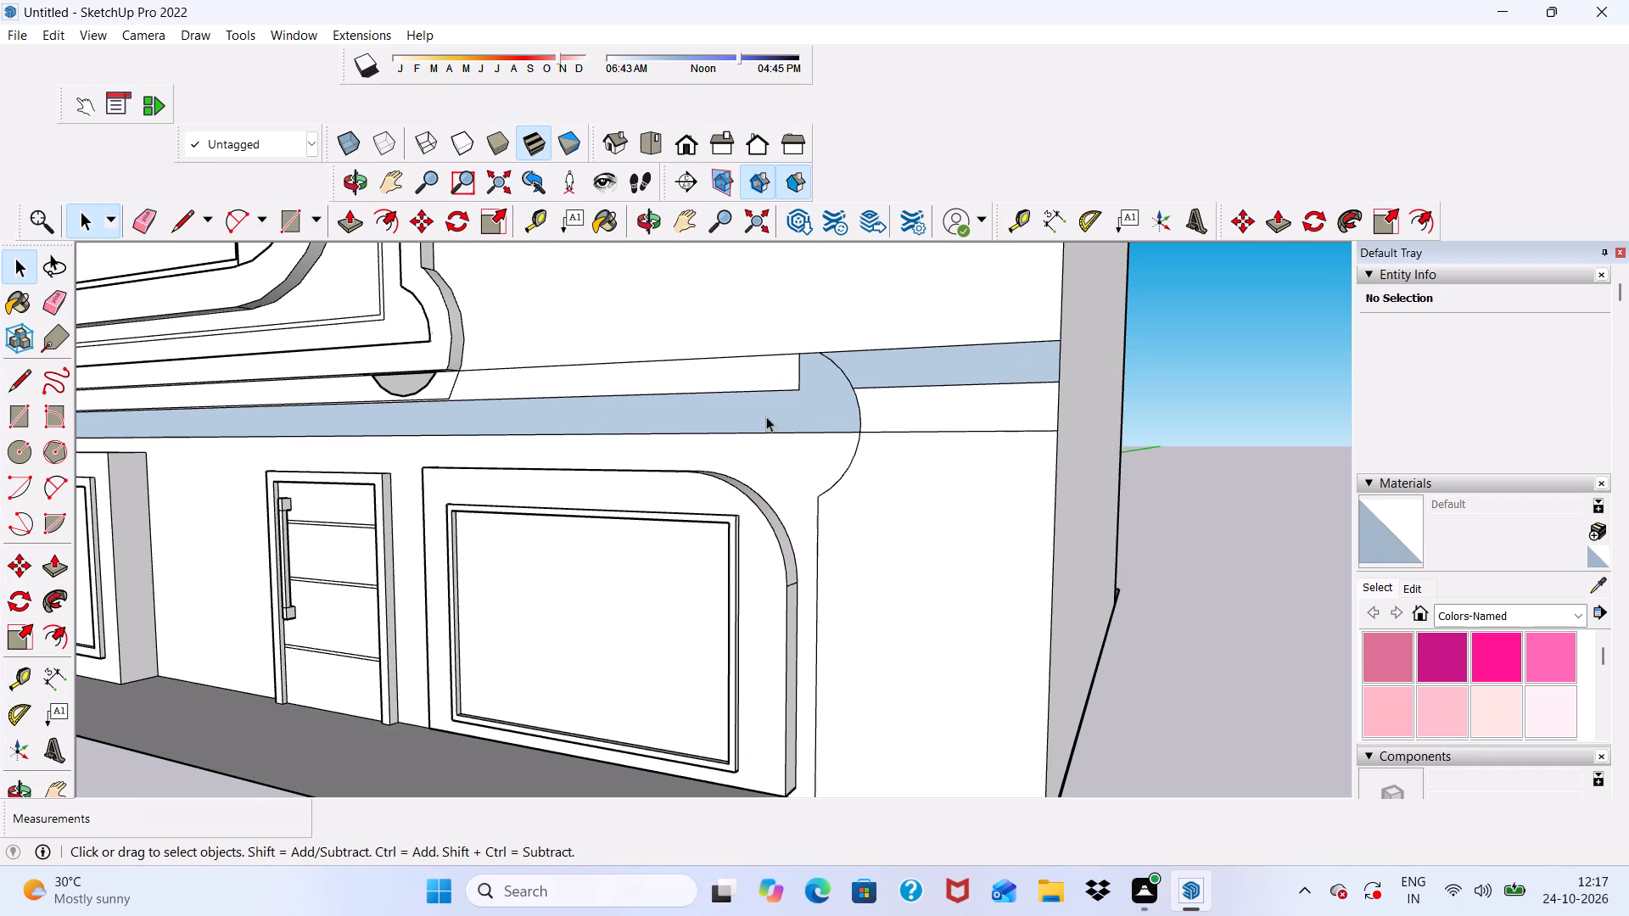
pyautogui.click(766, 416)
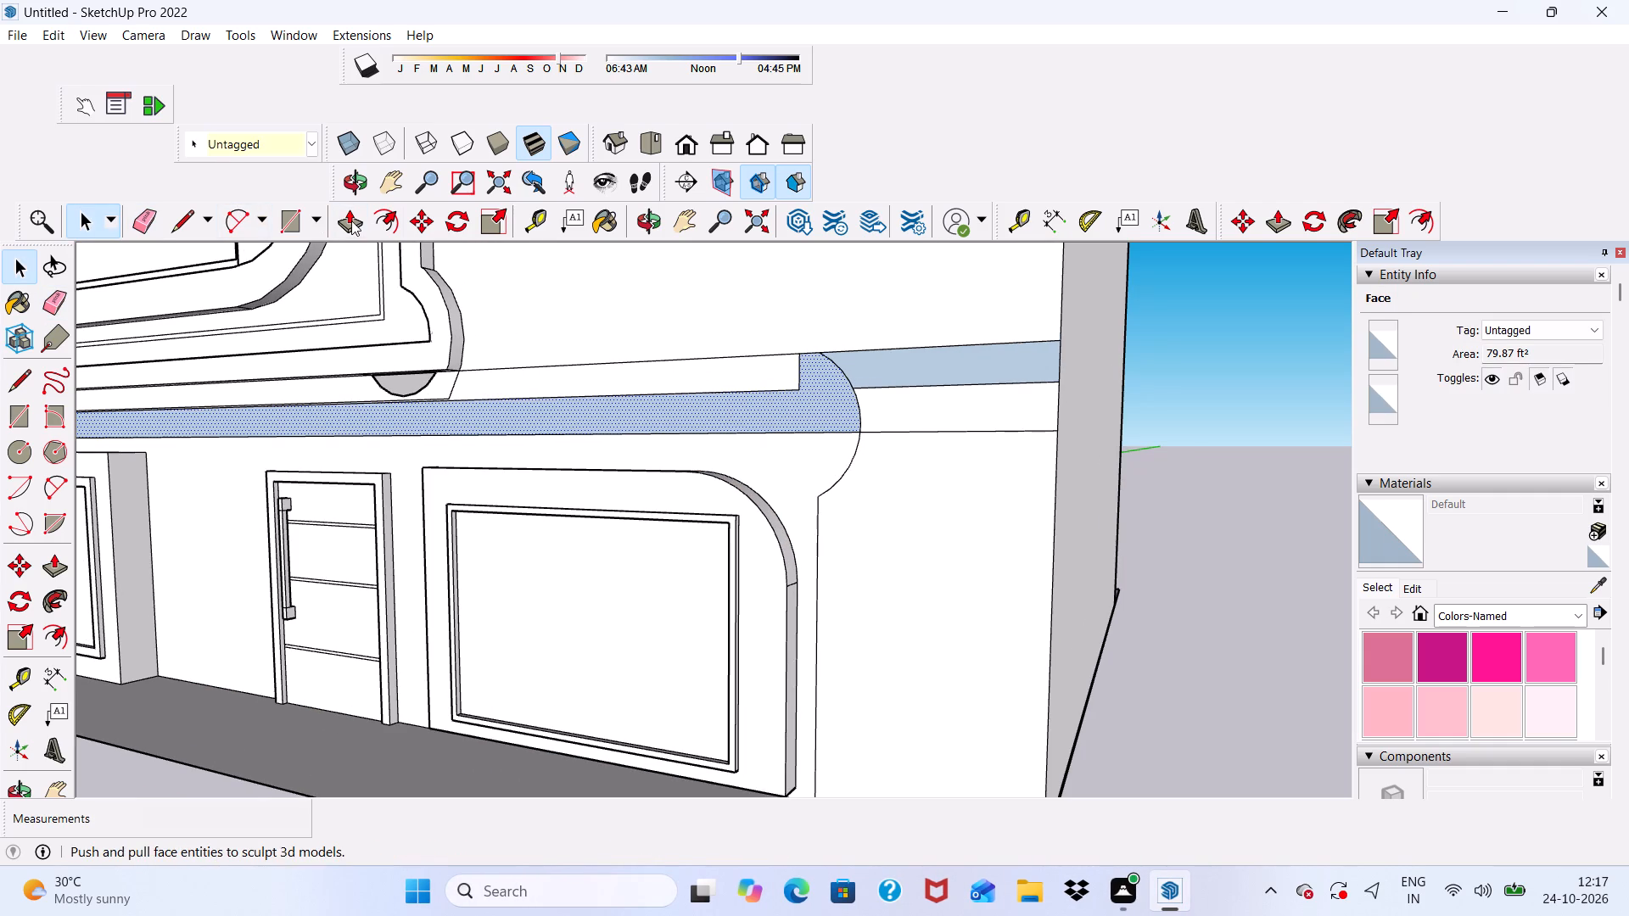
pyautogui.click(351, 221)
pyautogui.click(688, 409)
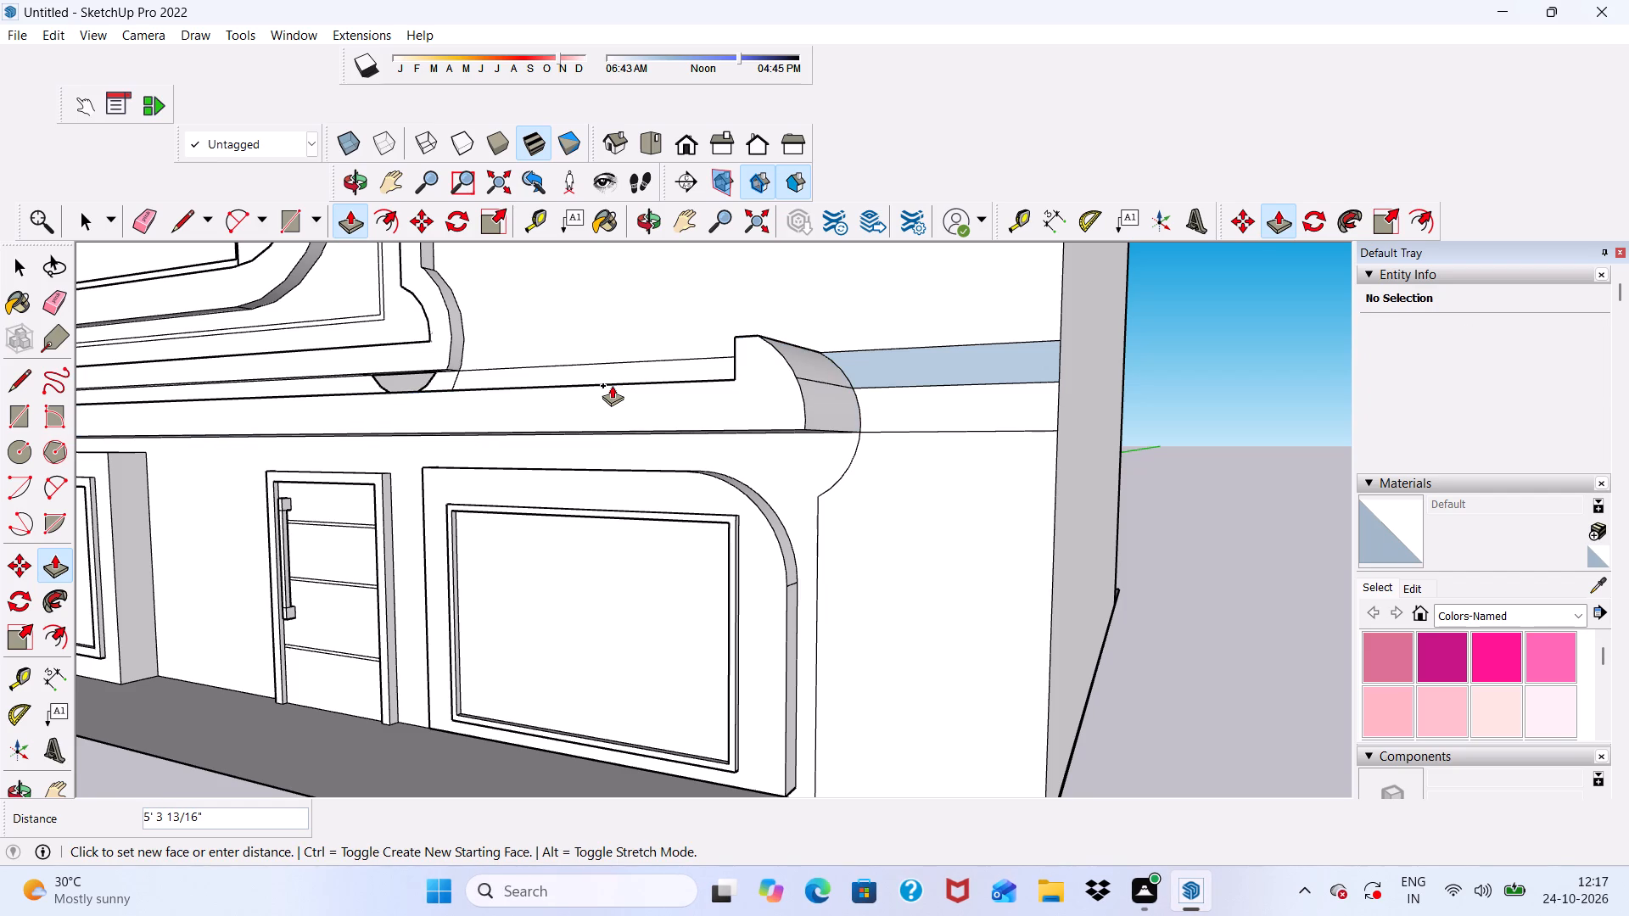
pyautogui.write("1'")
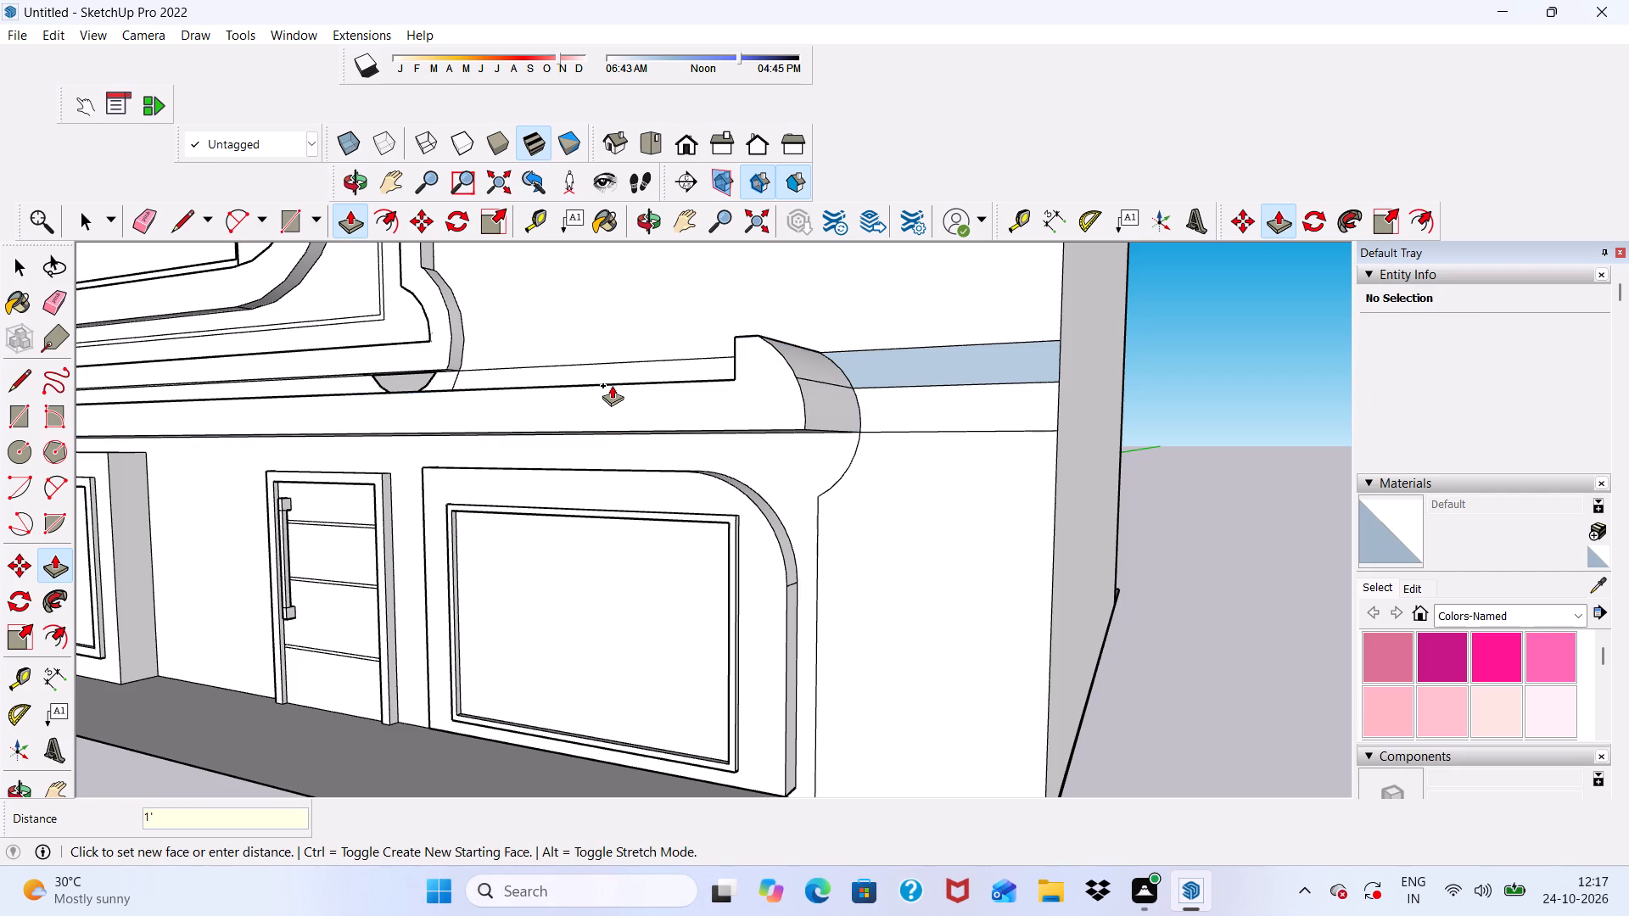
pyautogui.press('Return')
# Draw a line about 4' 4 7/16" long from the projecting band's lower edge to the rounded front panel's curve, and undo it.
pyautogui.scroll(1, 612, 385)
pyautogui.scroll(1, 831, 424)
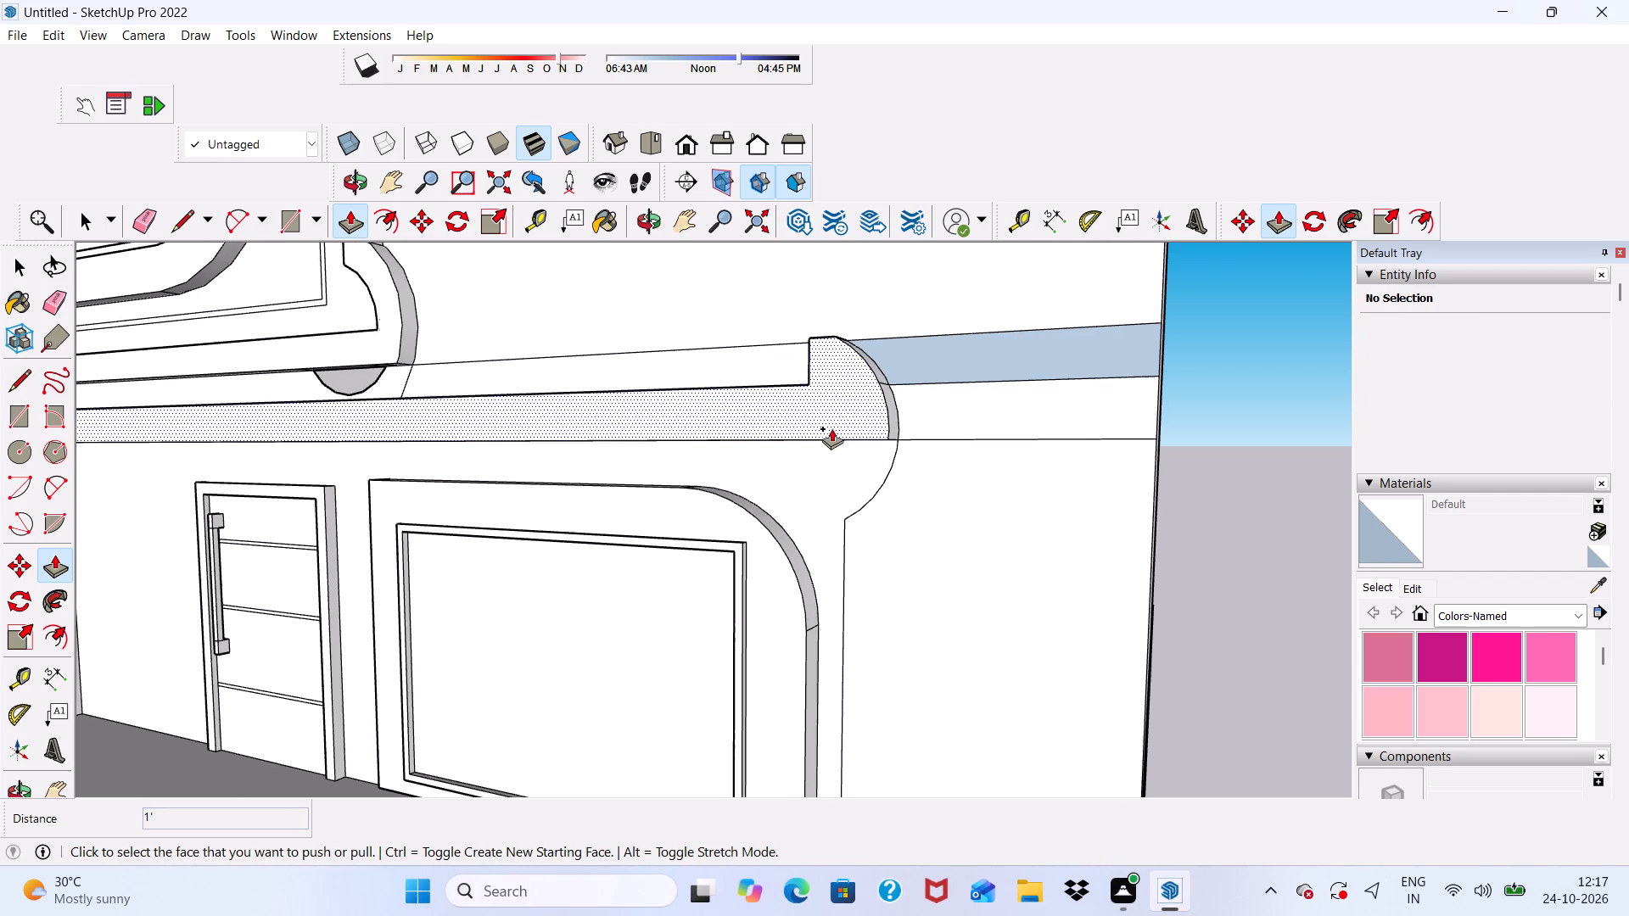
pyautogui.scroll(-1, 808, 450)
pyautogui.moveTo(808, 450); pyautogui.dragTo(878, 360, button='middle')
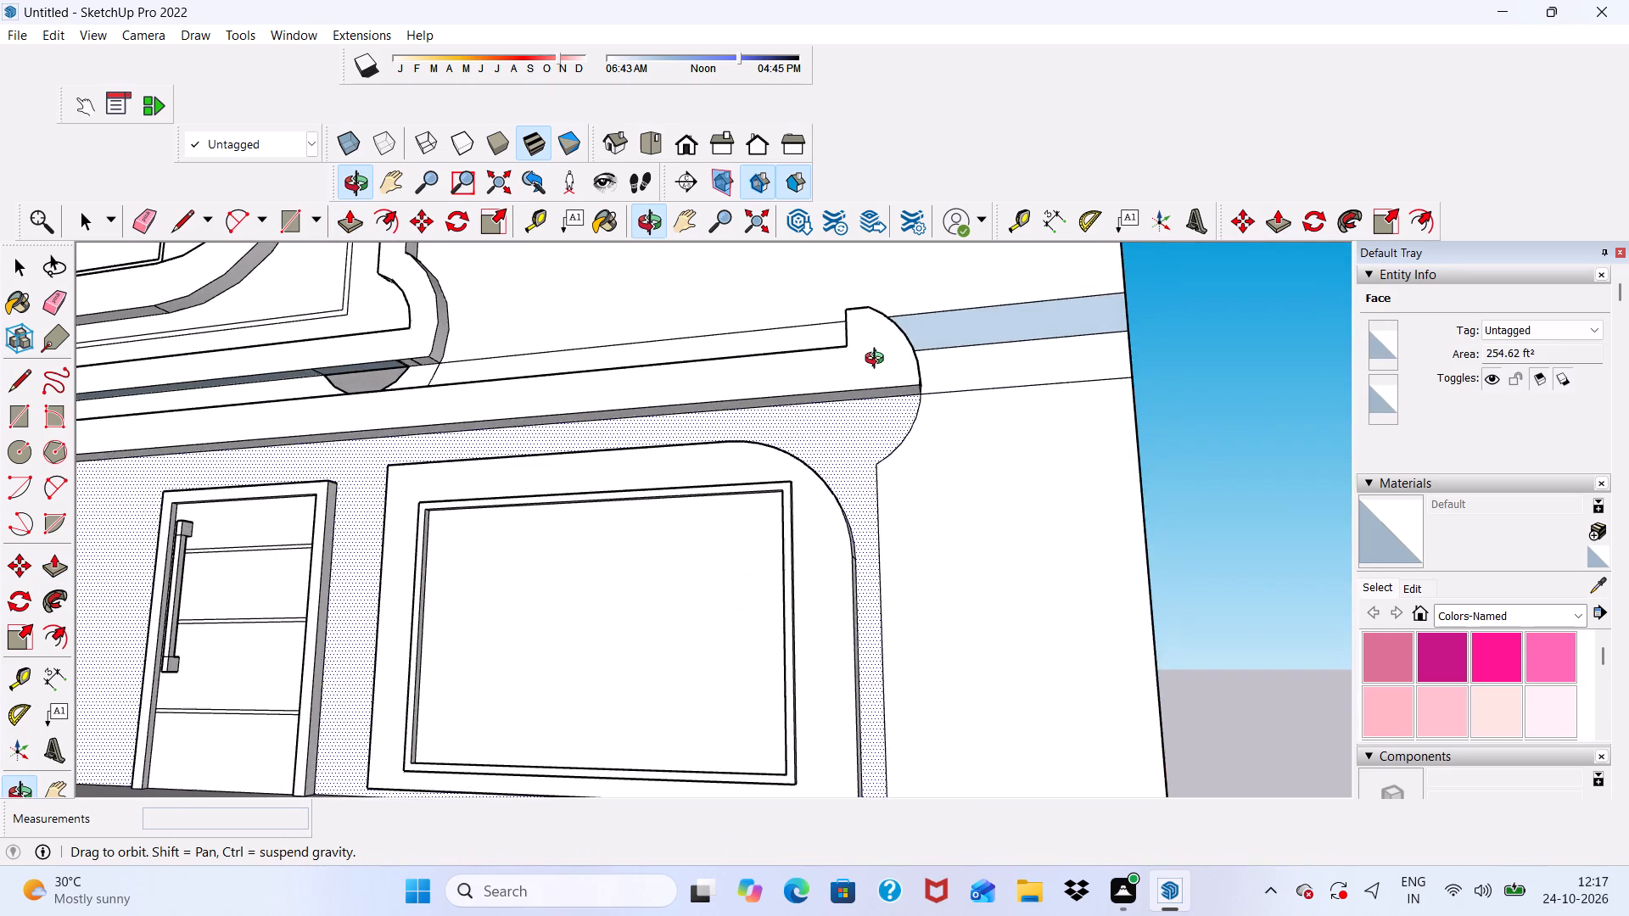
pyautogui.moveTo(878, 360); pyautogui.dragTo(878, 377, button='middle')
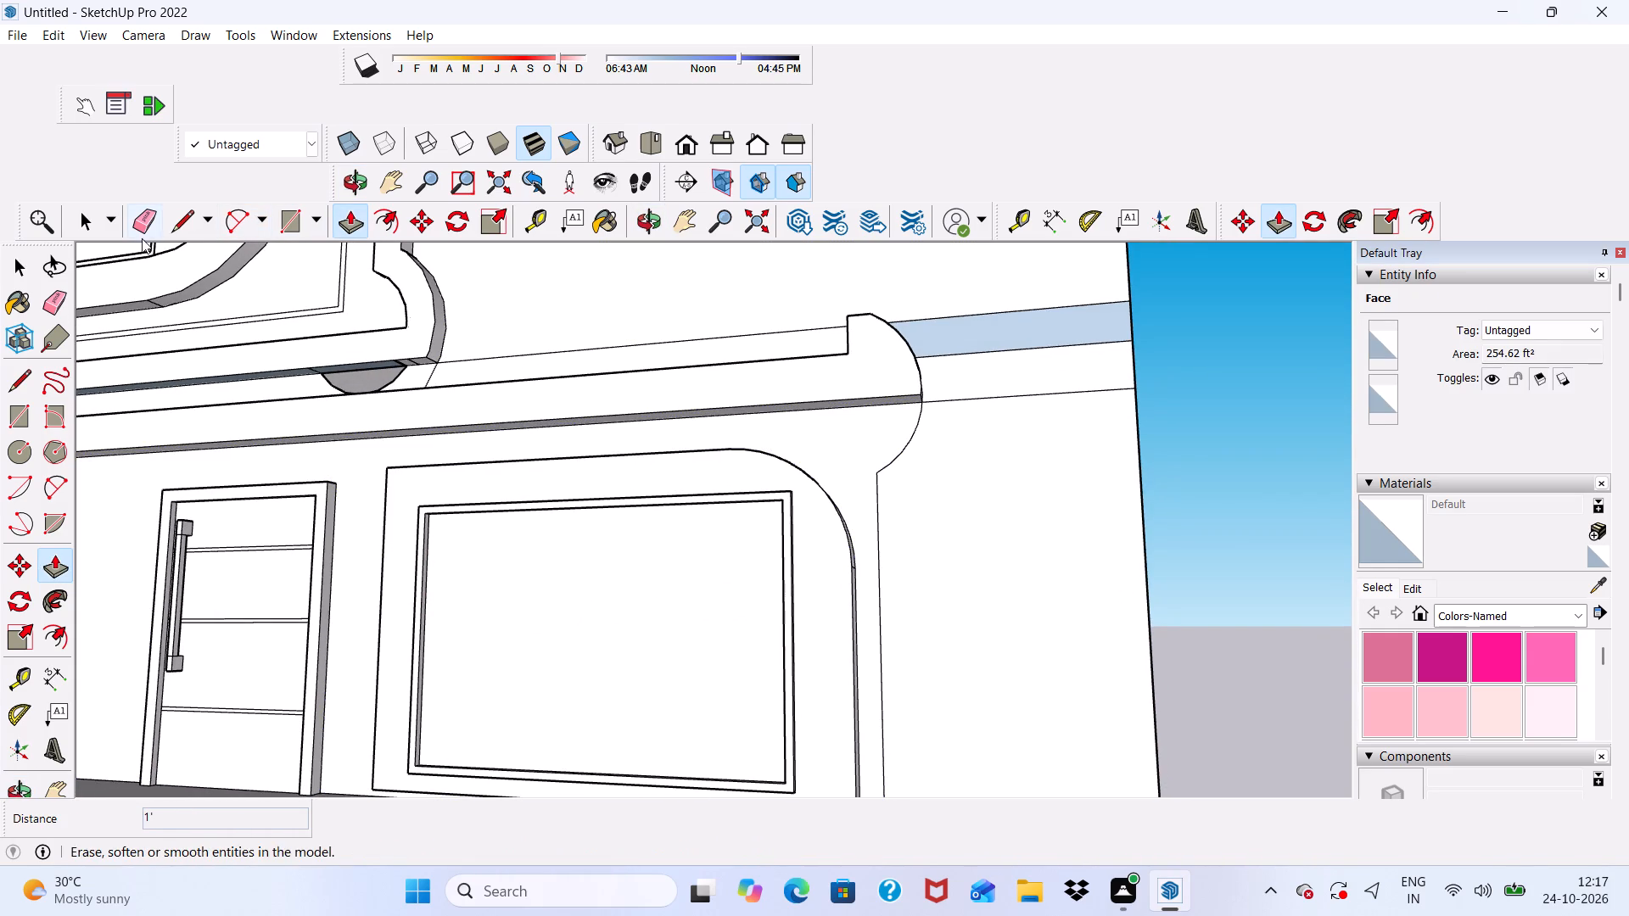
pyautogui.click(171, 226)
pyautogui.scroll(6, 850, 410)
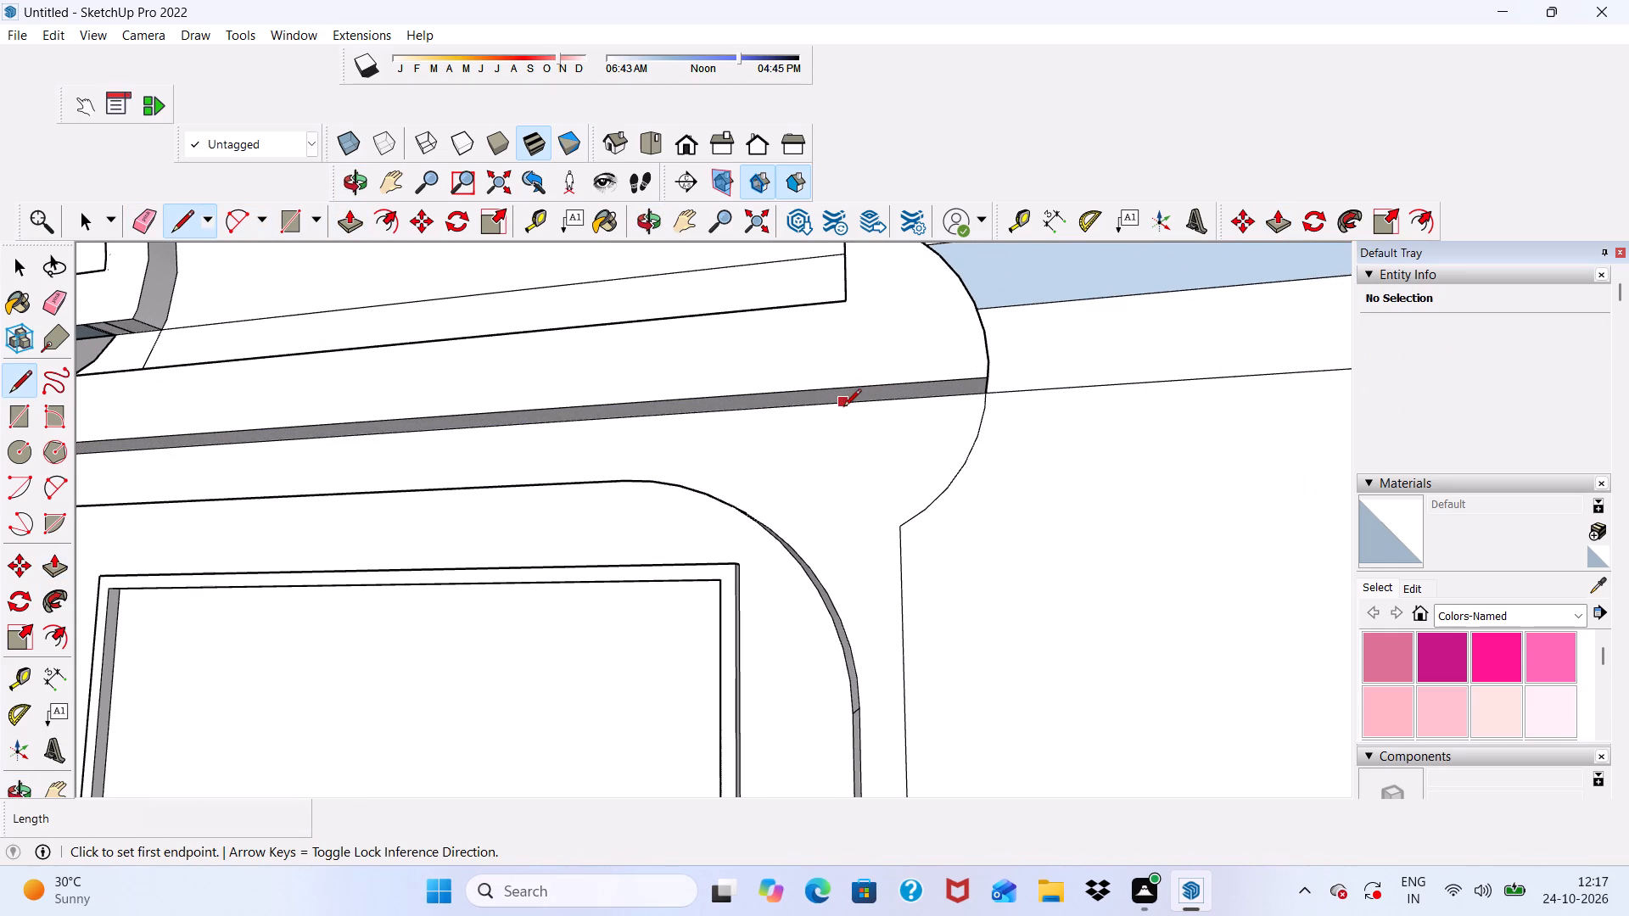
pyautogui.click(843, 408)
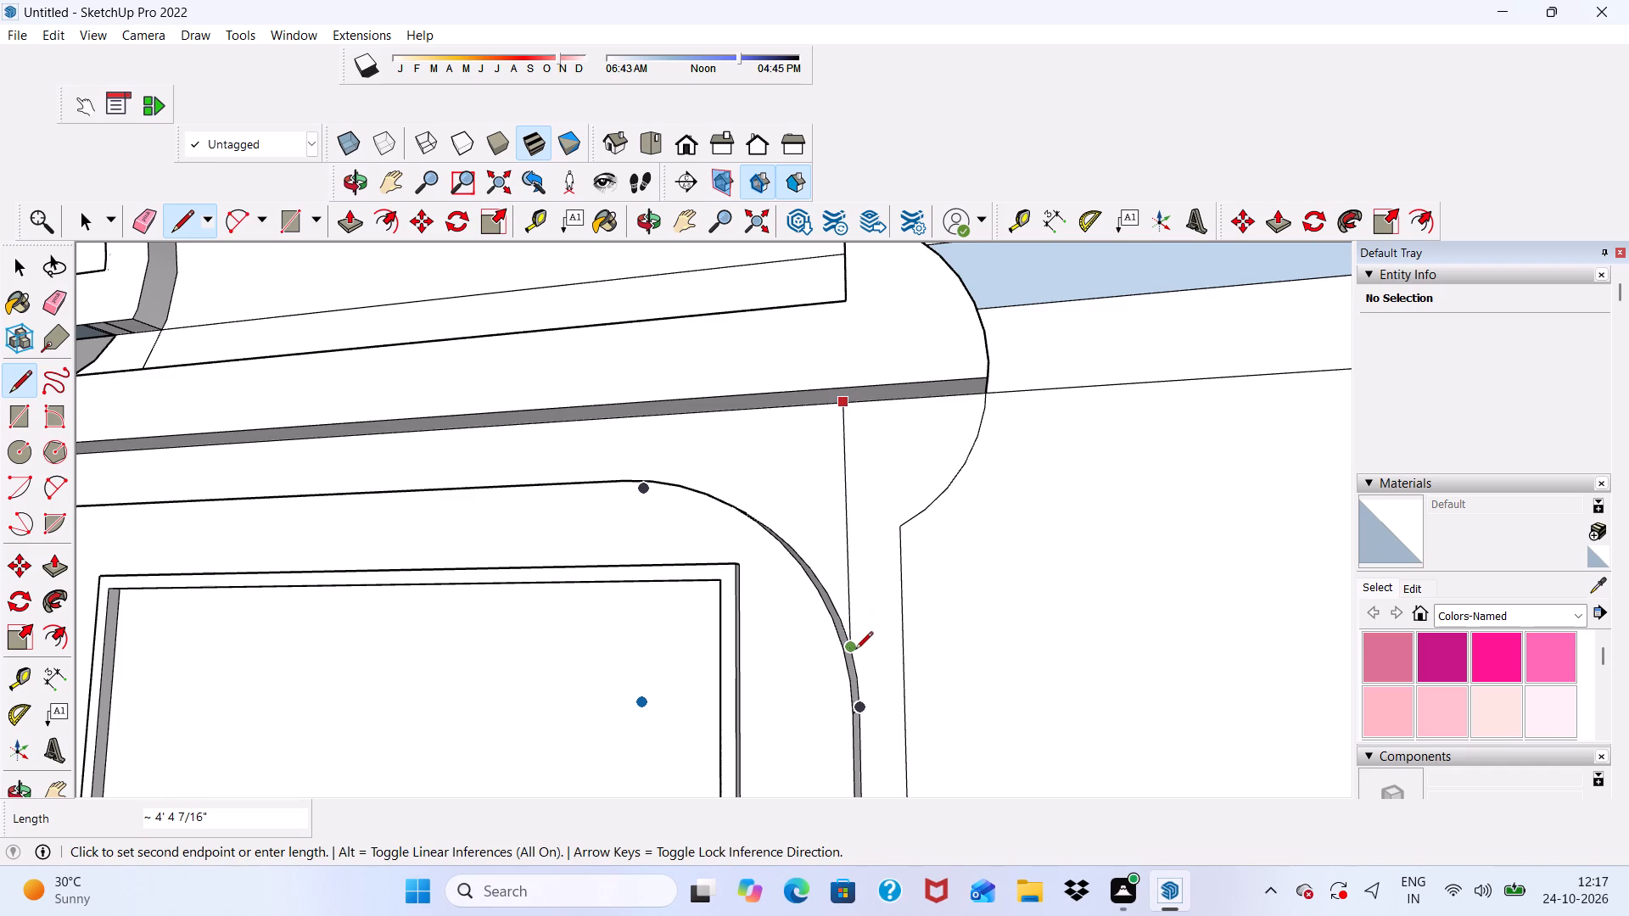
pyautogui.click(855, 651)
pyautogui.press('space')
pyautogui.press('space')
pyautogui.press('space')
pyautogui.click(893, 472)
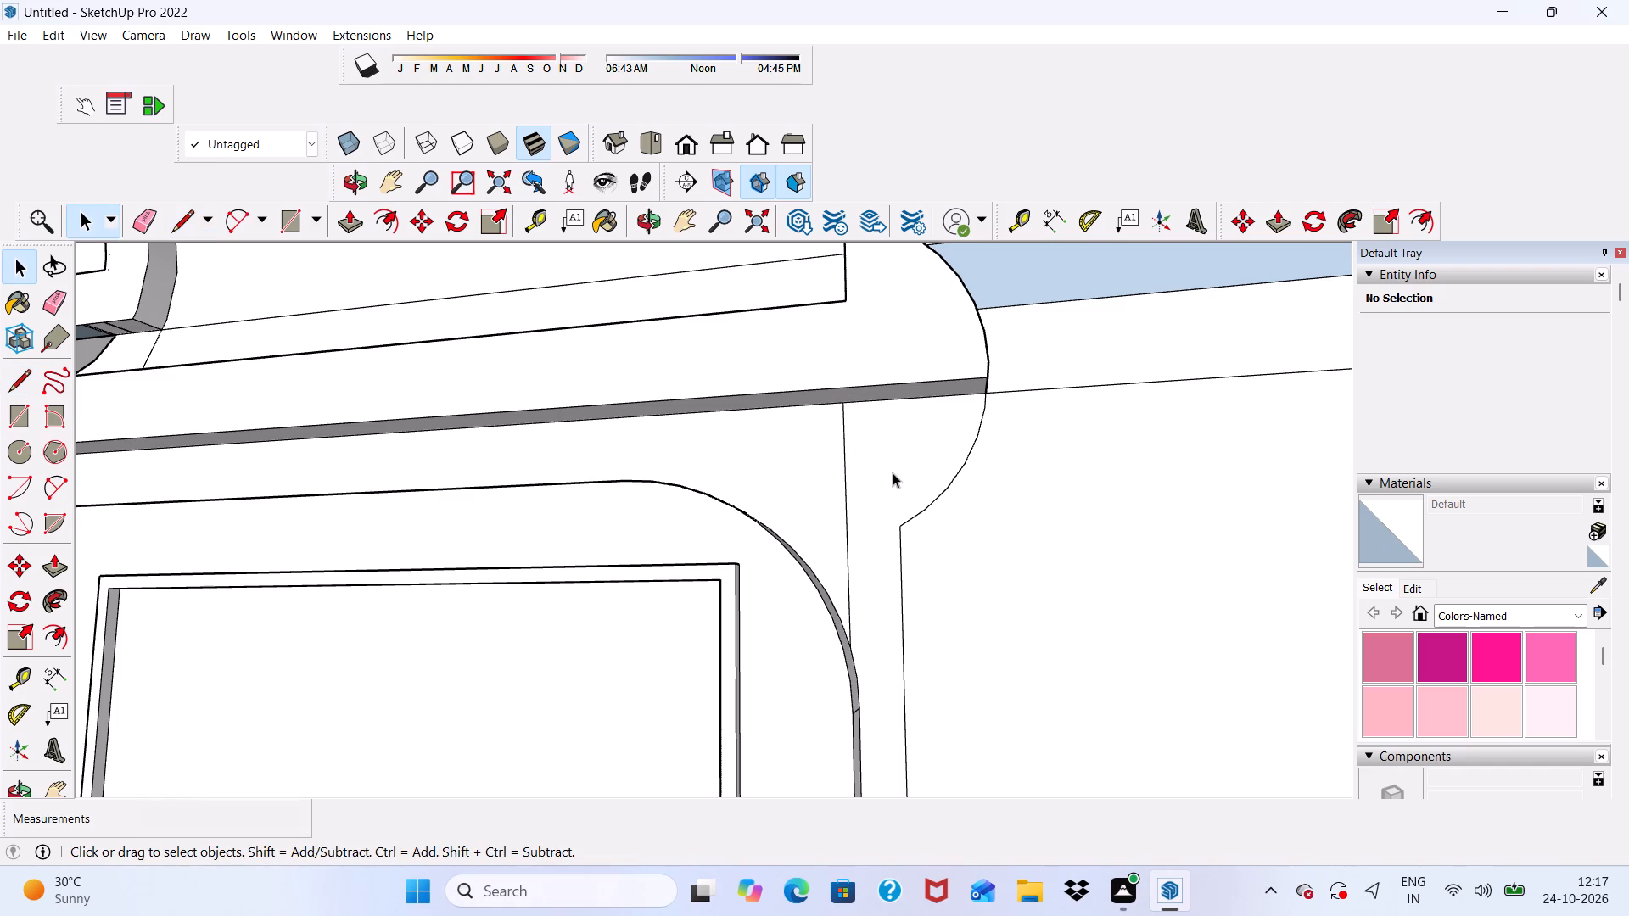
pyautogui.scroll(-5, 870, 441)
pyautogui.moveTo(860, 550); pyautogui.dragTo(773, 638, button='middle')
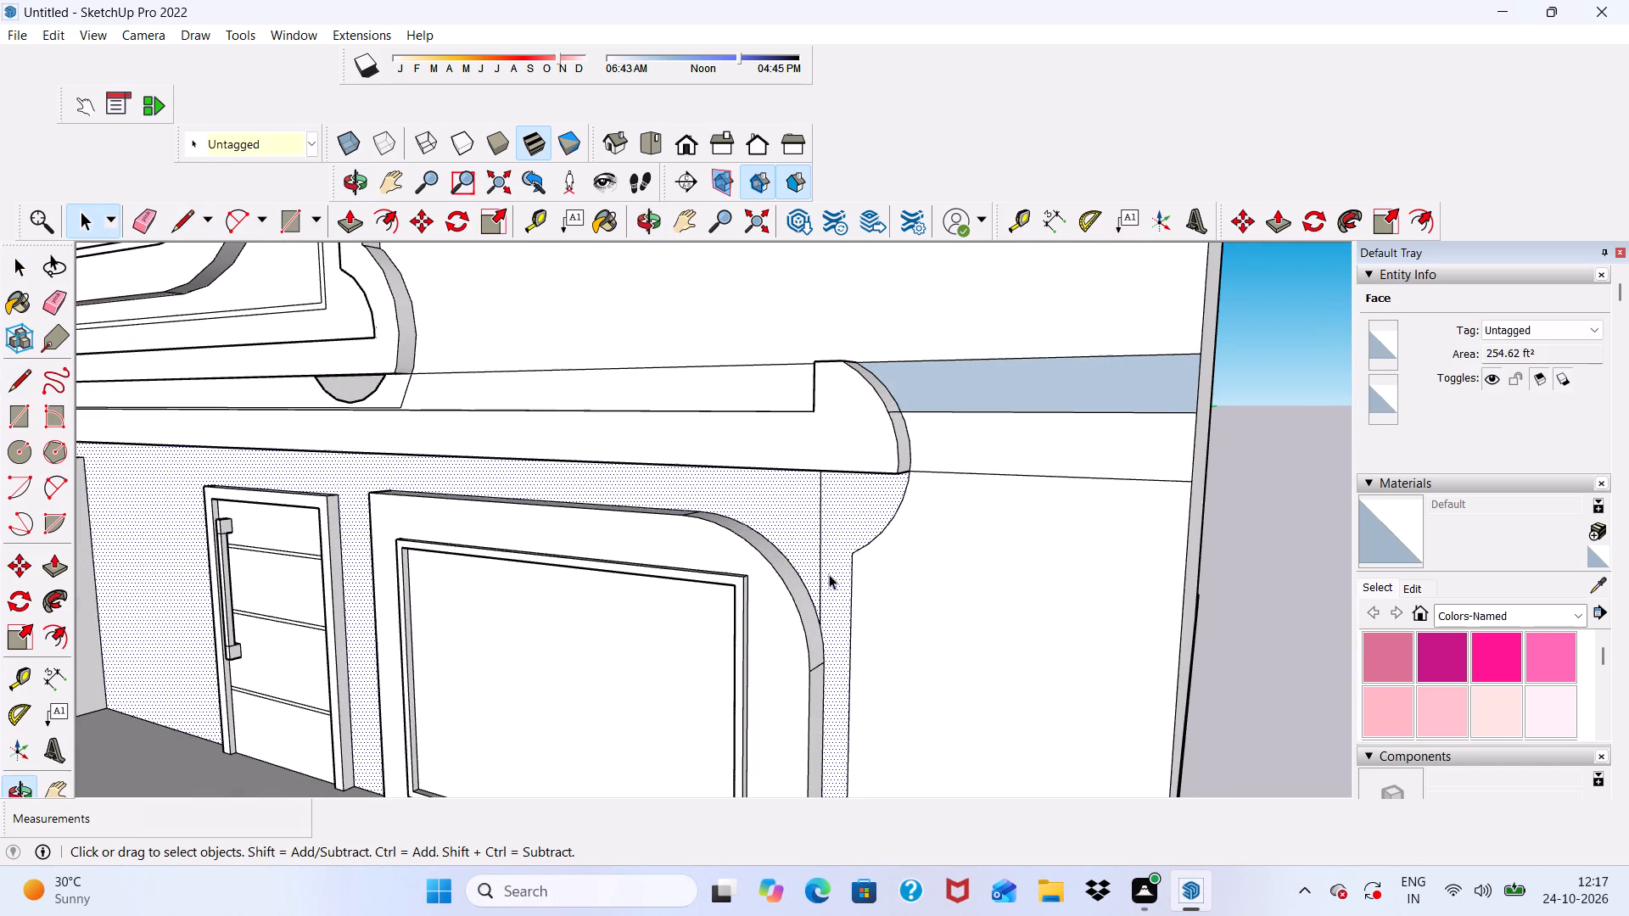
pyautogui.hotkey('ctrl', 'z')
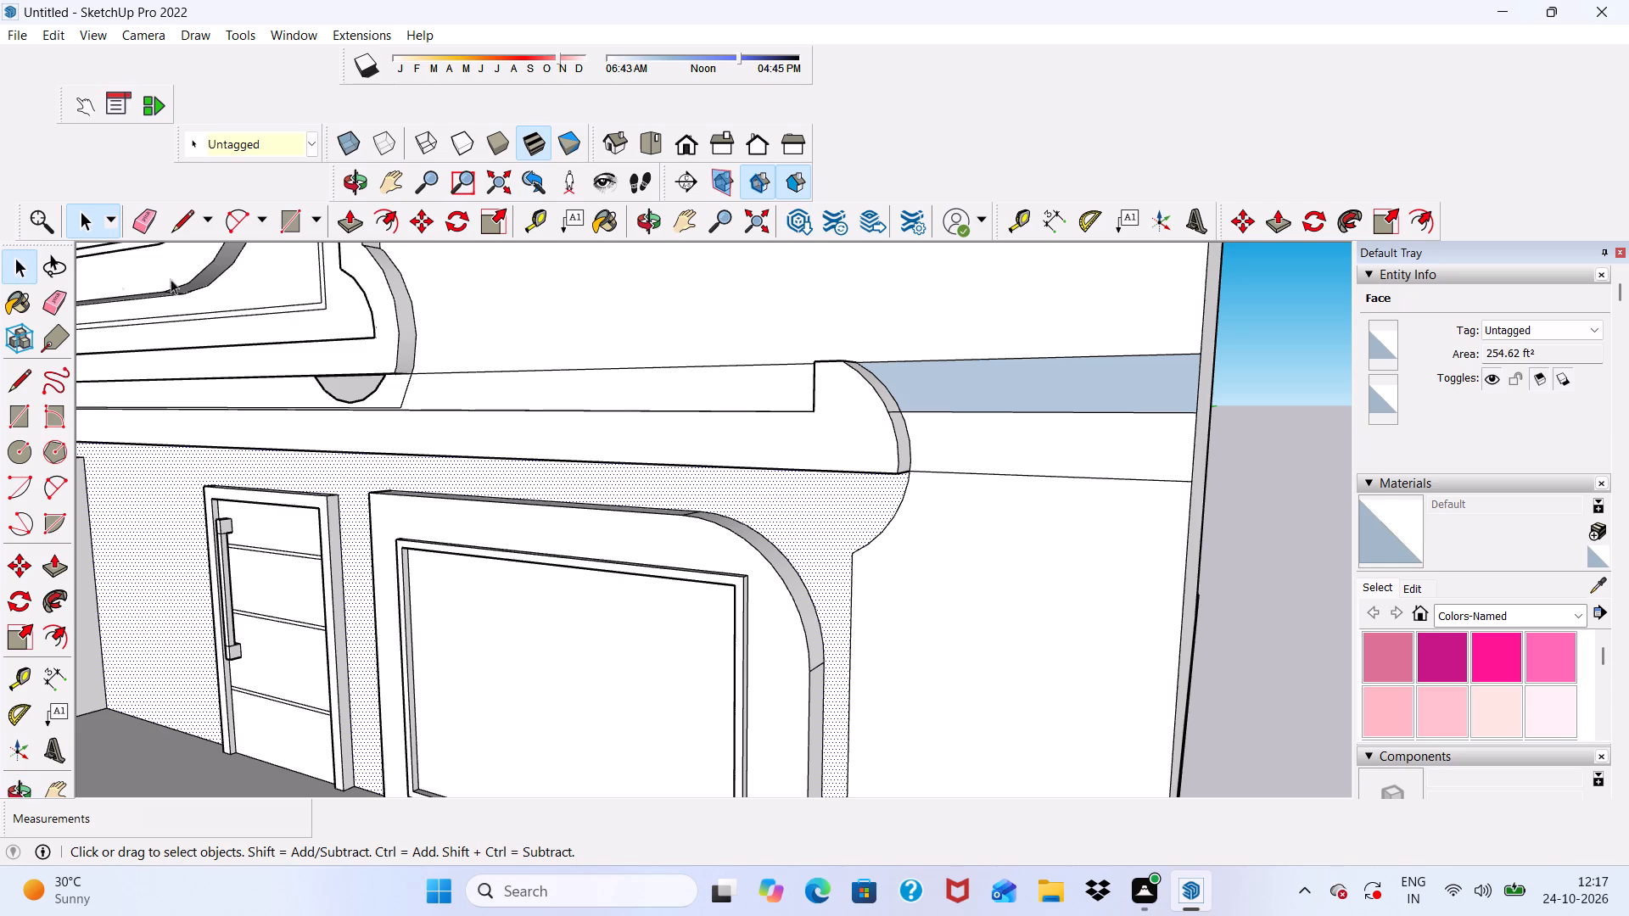
# Draw a vertical line from the outer end of the rounded front panel's curve up to the projecting band's lower edge.
pyautogui.click(182, 224)
pyautogui.scroll(2, 608, 477)
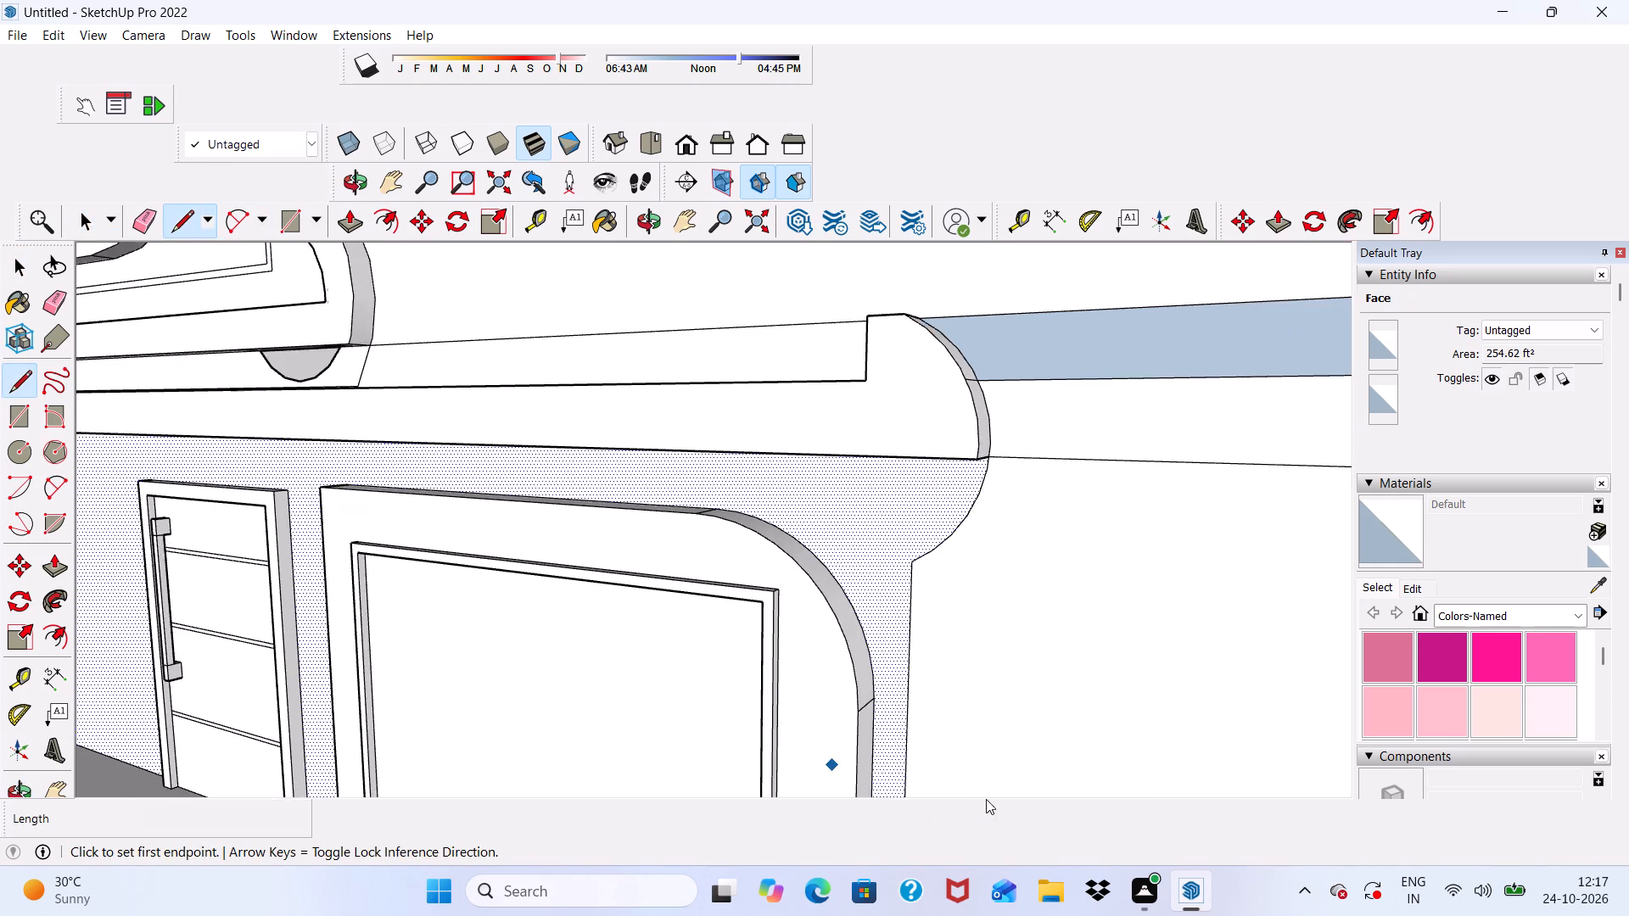
pyautogui.scroll(3, 928, 759)
pyautogui.scroll(3, 858, 672)
pyautogui.click(871, 700)
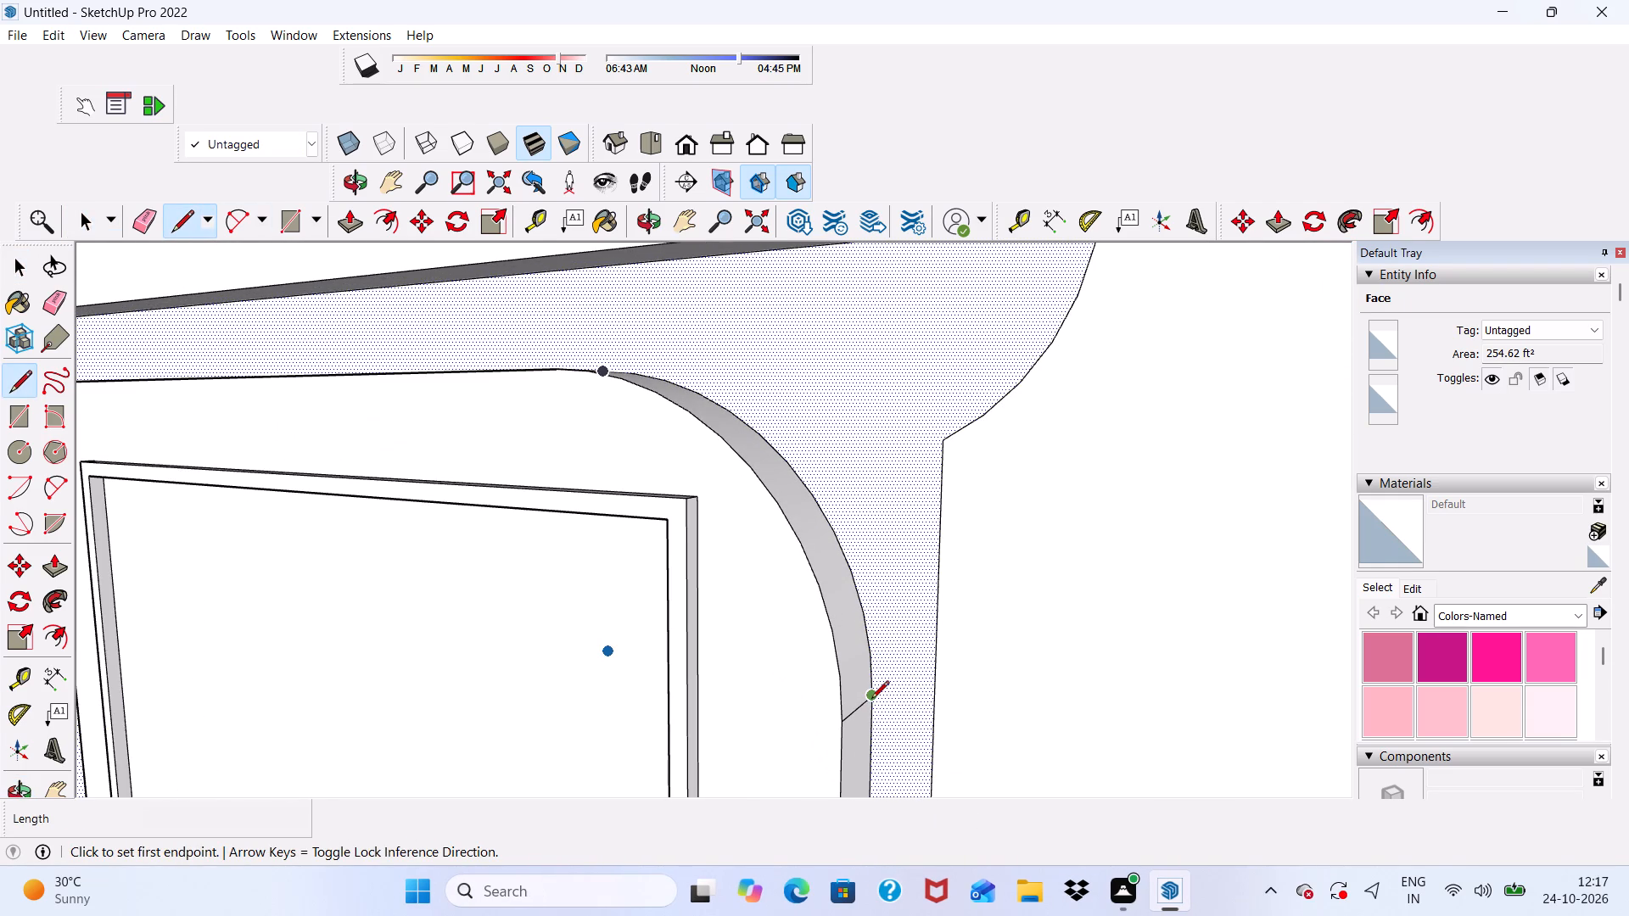
pyautogui.scroll(-8, 833, 351)
pyautogui.scroll(6, 851, 326)
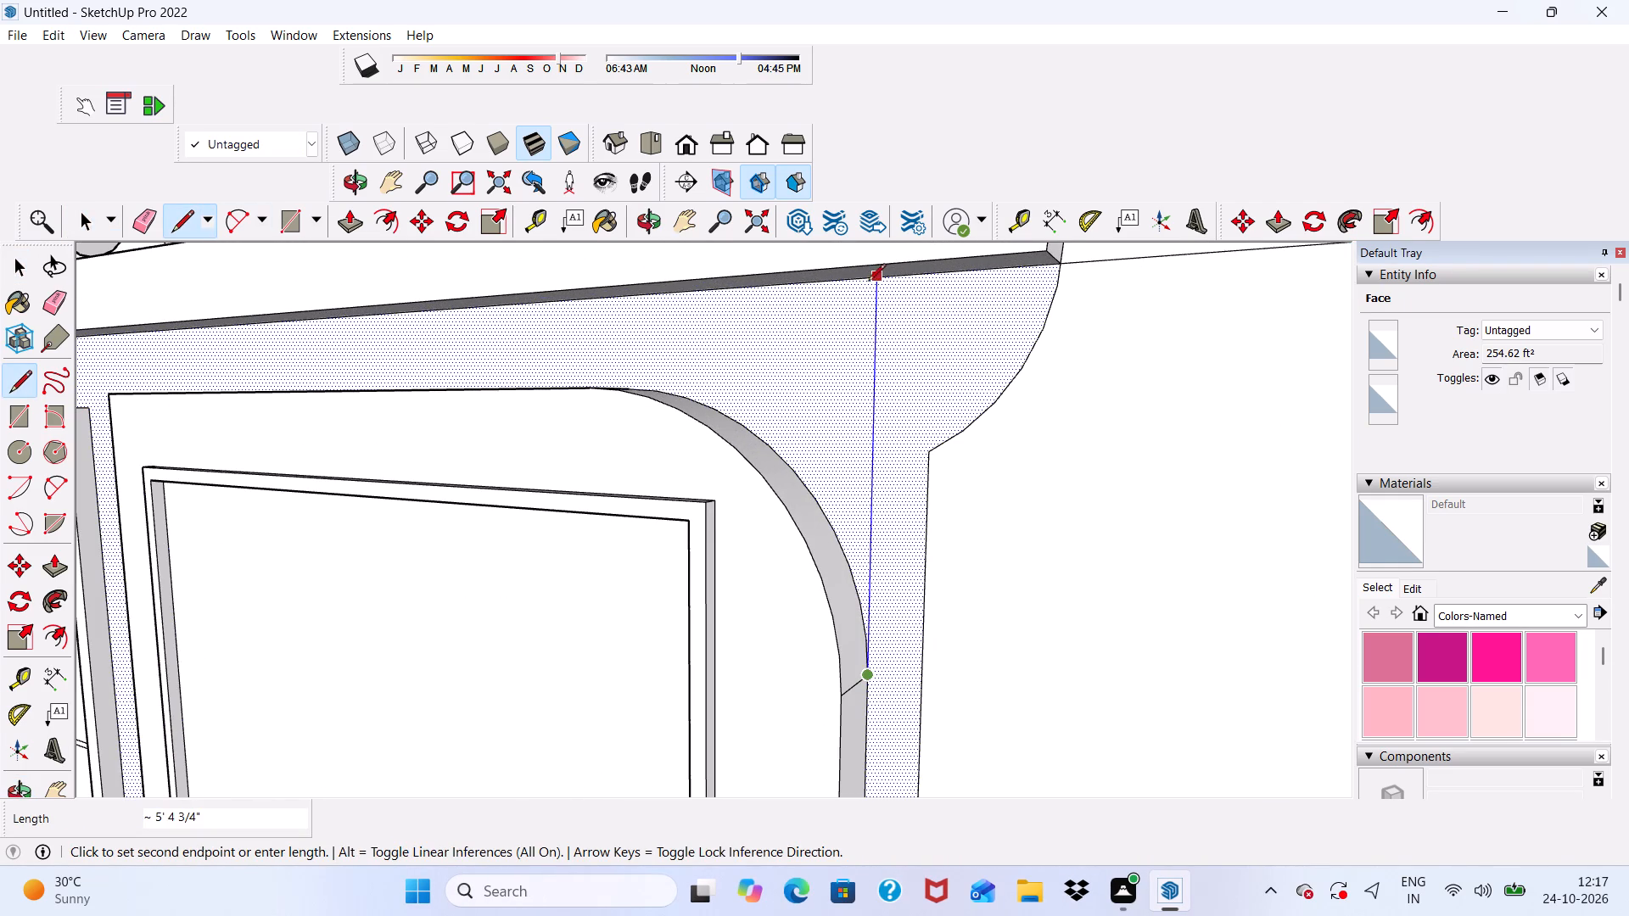
pyautogui.click(869, 281)
# Draw a vertical line about 5 1/4" long from the rounded panel's bottom back corner down to the floor edge.
pyautogui.scroll(-10, 866, 349)
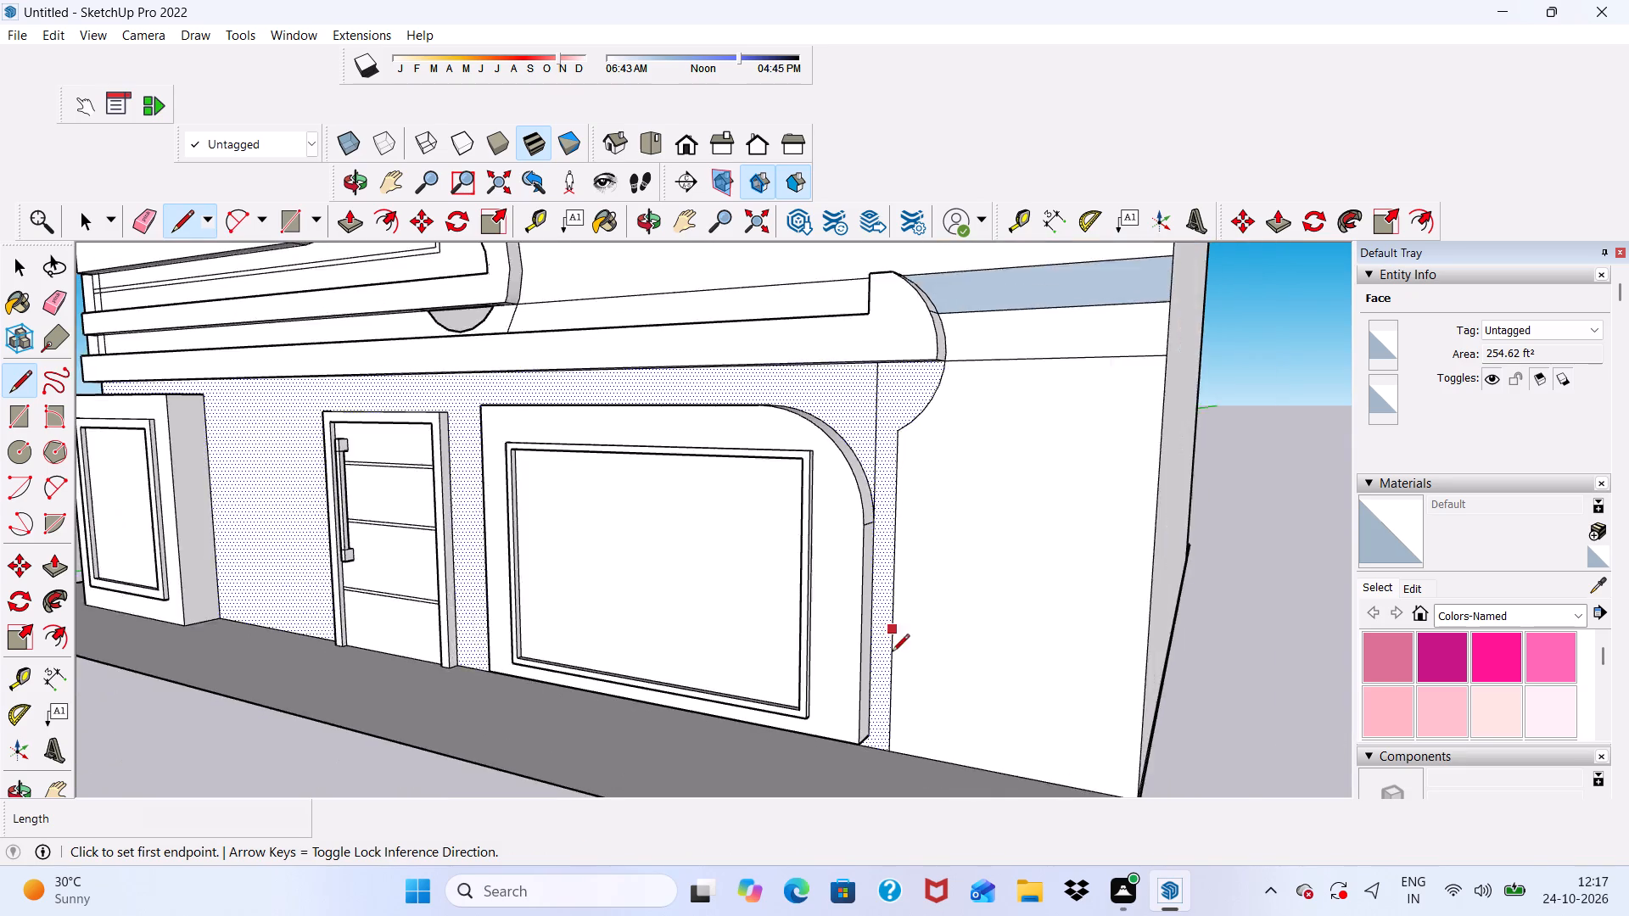
pyautogui.scroll(3, 892, 656)
pyautogui.scroll(5, 871, 796)
pyautogui.moveTo(862, 772); pyautogui.dragTo(866, 707, button='middle')
pyautogui.scroll(9, 883, 674)
pyautogui.click(855, 669)
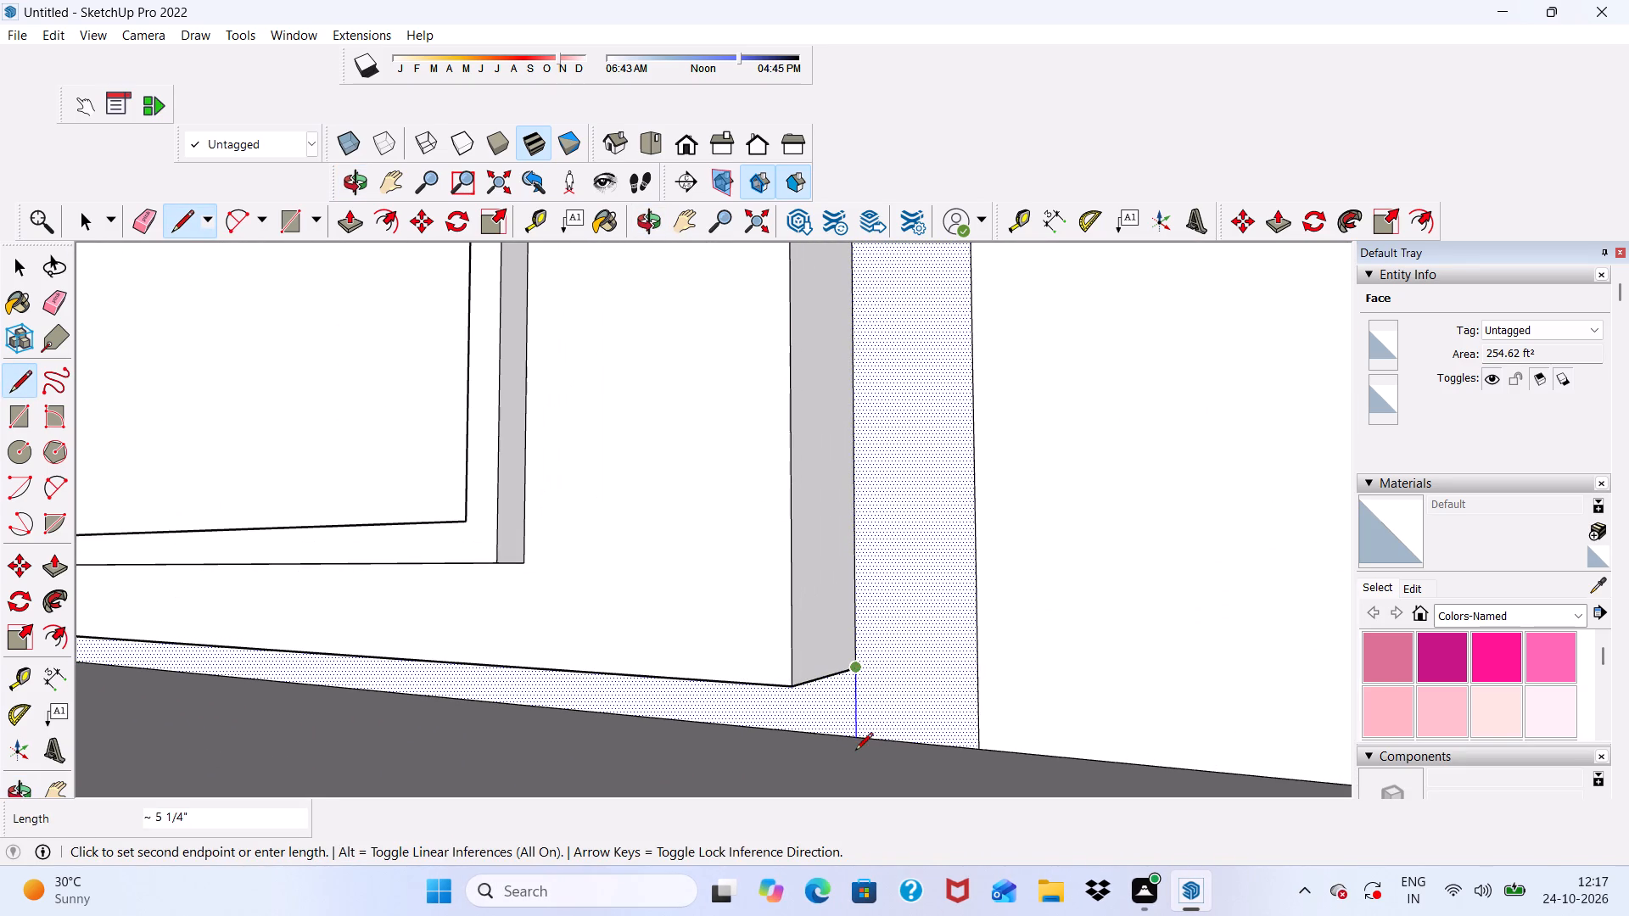
pyautogui.click(855, 751)
# Pull the narrow, curved-top wall face beside the rounded front panel outward 1', flush with the projecting band.
pyautogui.scroll(-9, 852, 682)
pyautogui.press('space')
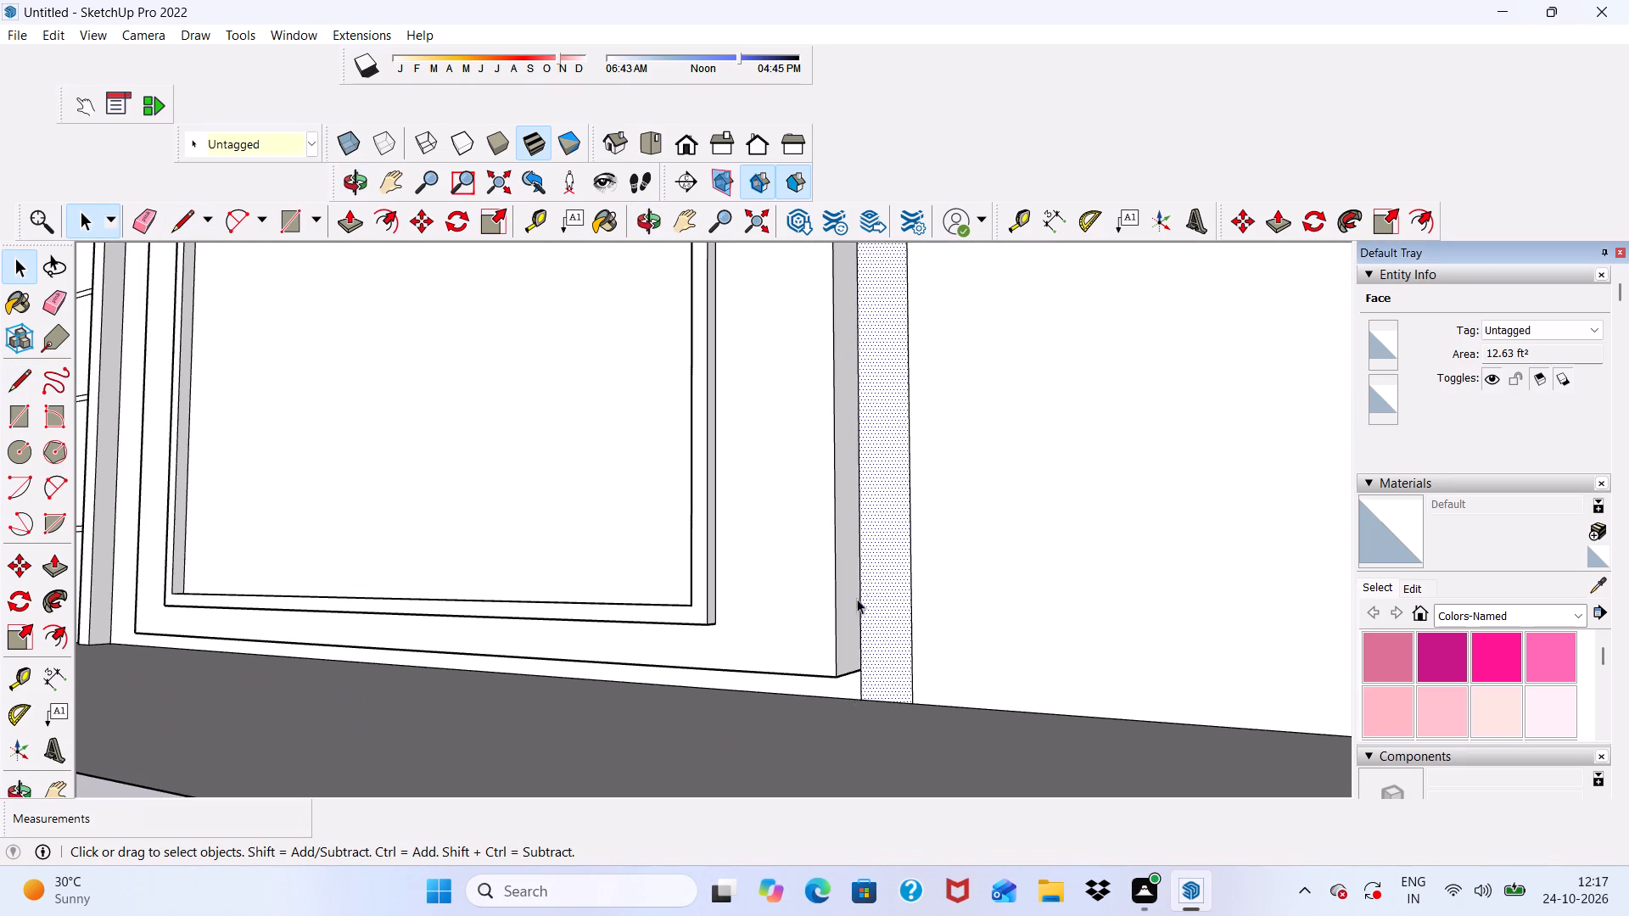
pyautogui.scroll(-5, 872, 590)
pyautogui.click(348, 219)
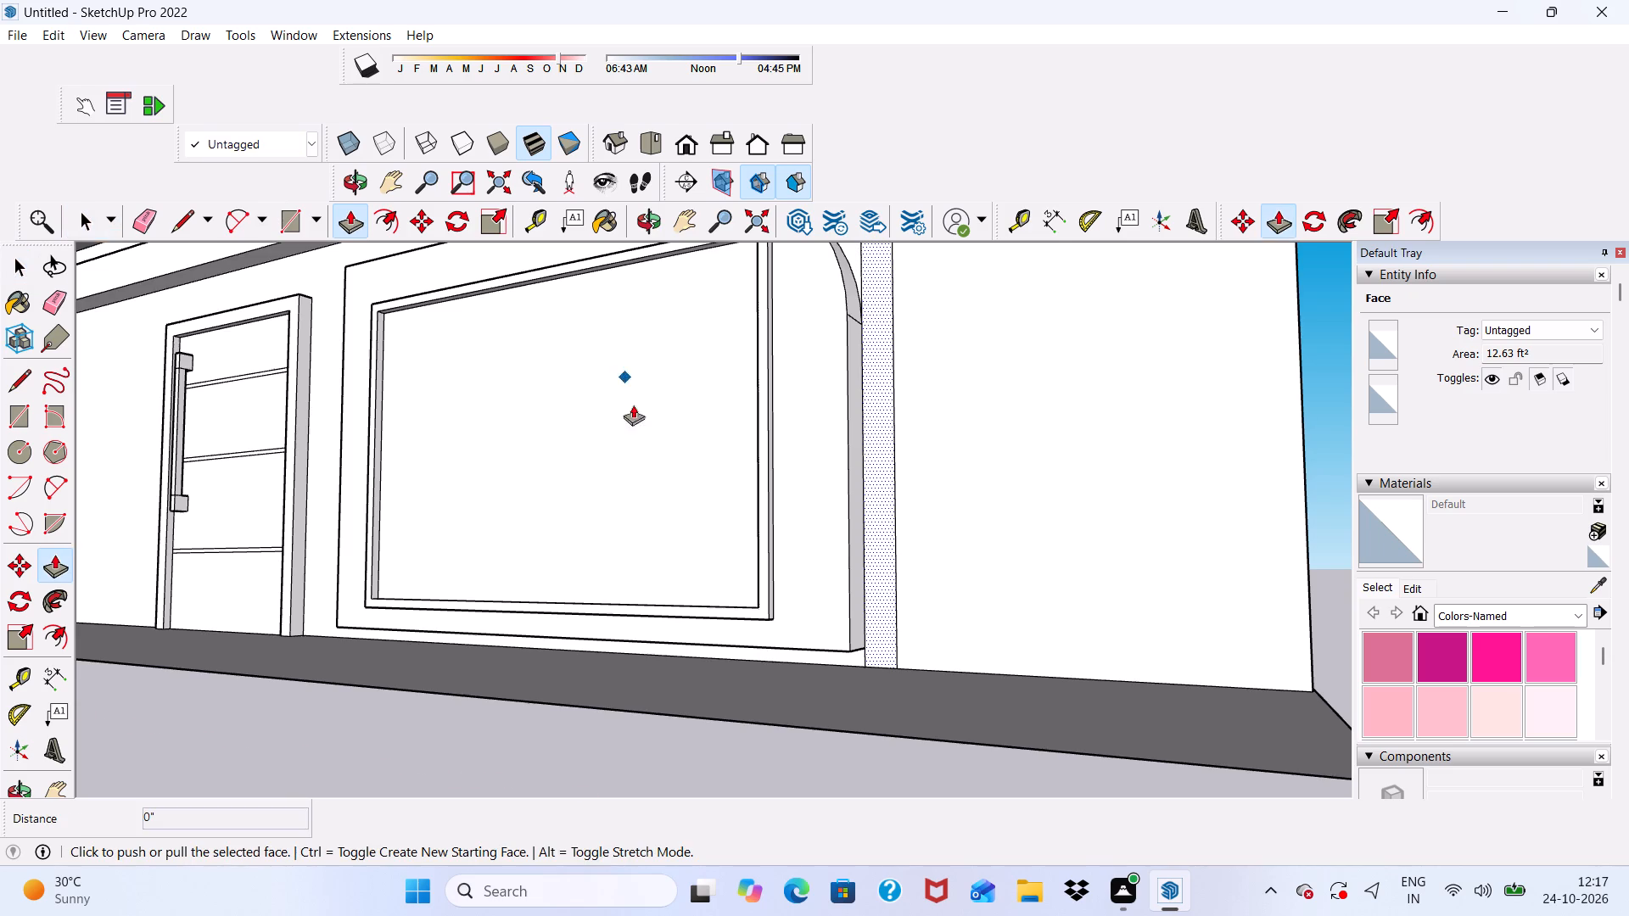
pyautogui.scroll(-4, 646, 452)
pyautogui.scroll(5, 799, 285)
pyautogui.scroll(-10, 787, 355)
pyautogui.scroll(8, 772, 478)
pyautogui.click(798, 352)
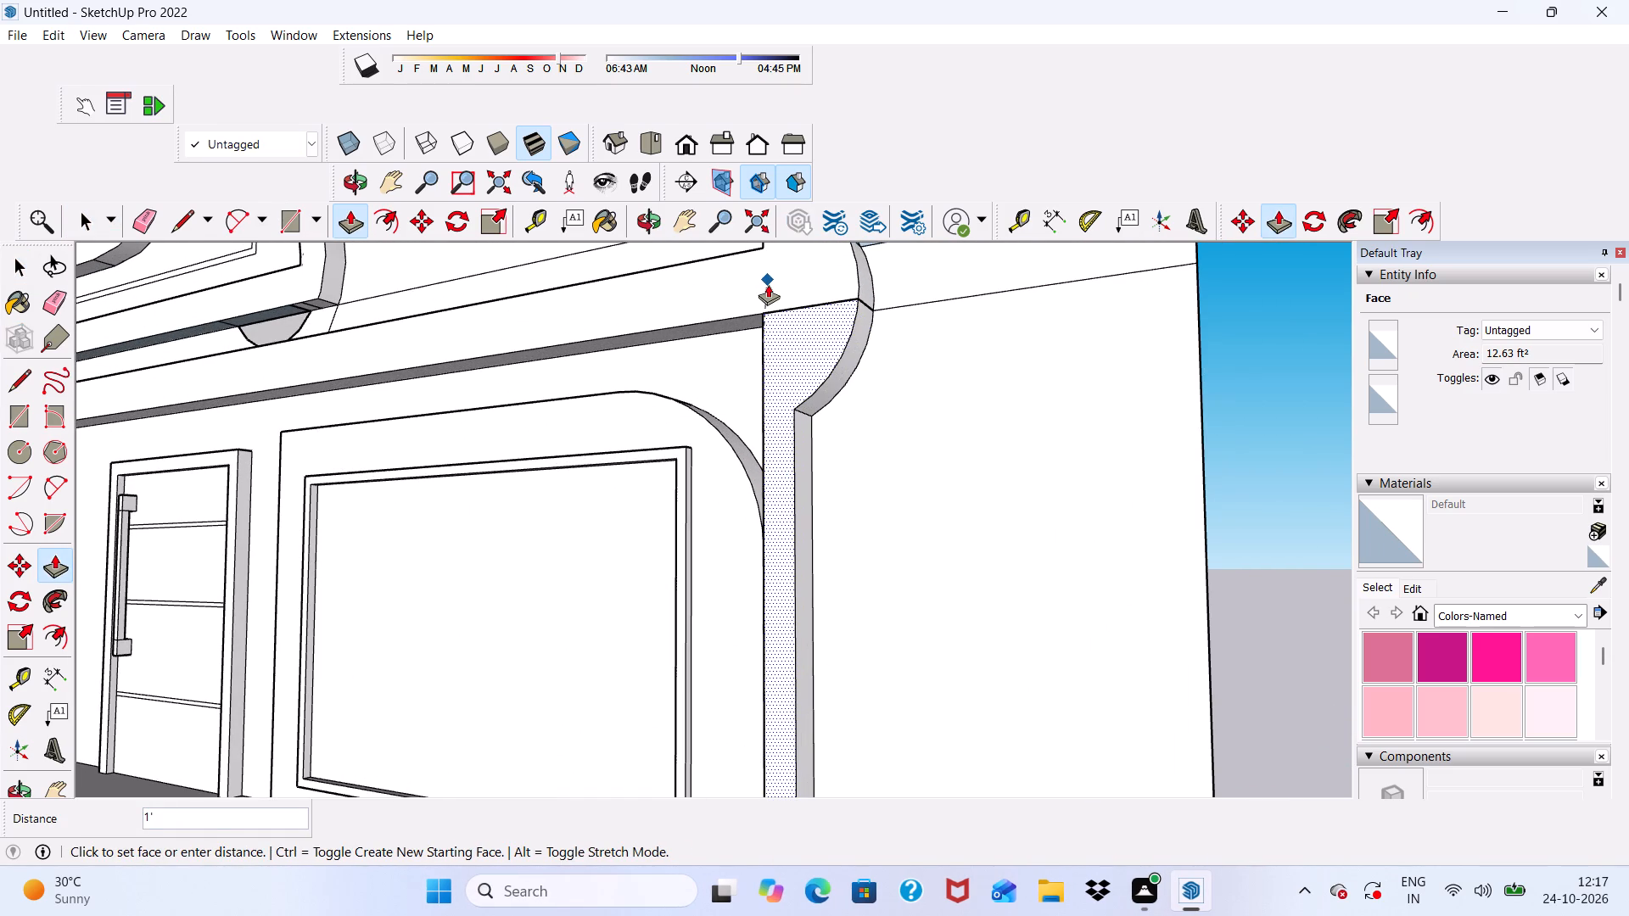
pyautogui.click(768, 284)
# Pull the recessed strip above the band, between the facade frame and the band's rounded end, outward 1'.
pyautogui.scroll(-10, 751, 369)
pyautogui.moveTo(819, 524); pyautogui.dragTo(638, 566, button='middle')
pyautogui.scroll(6, 635, 539)
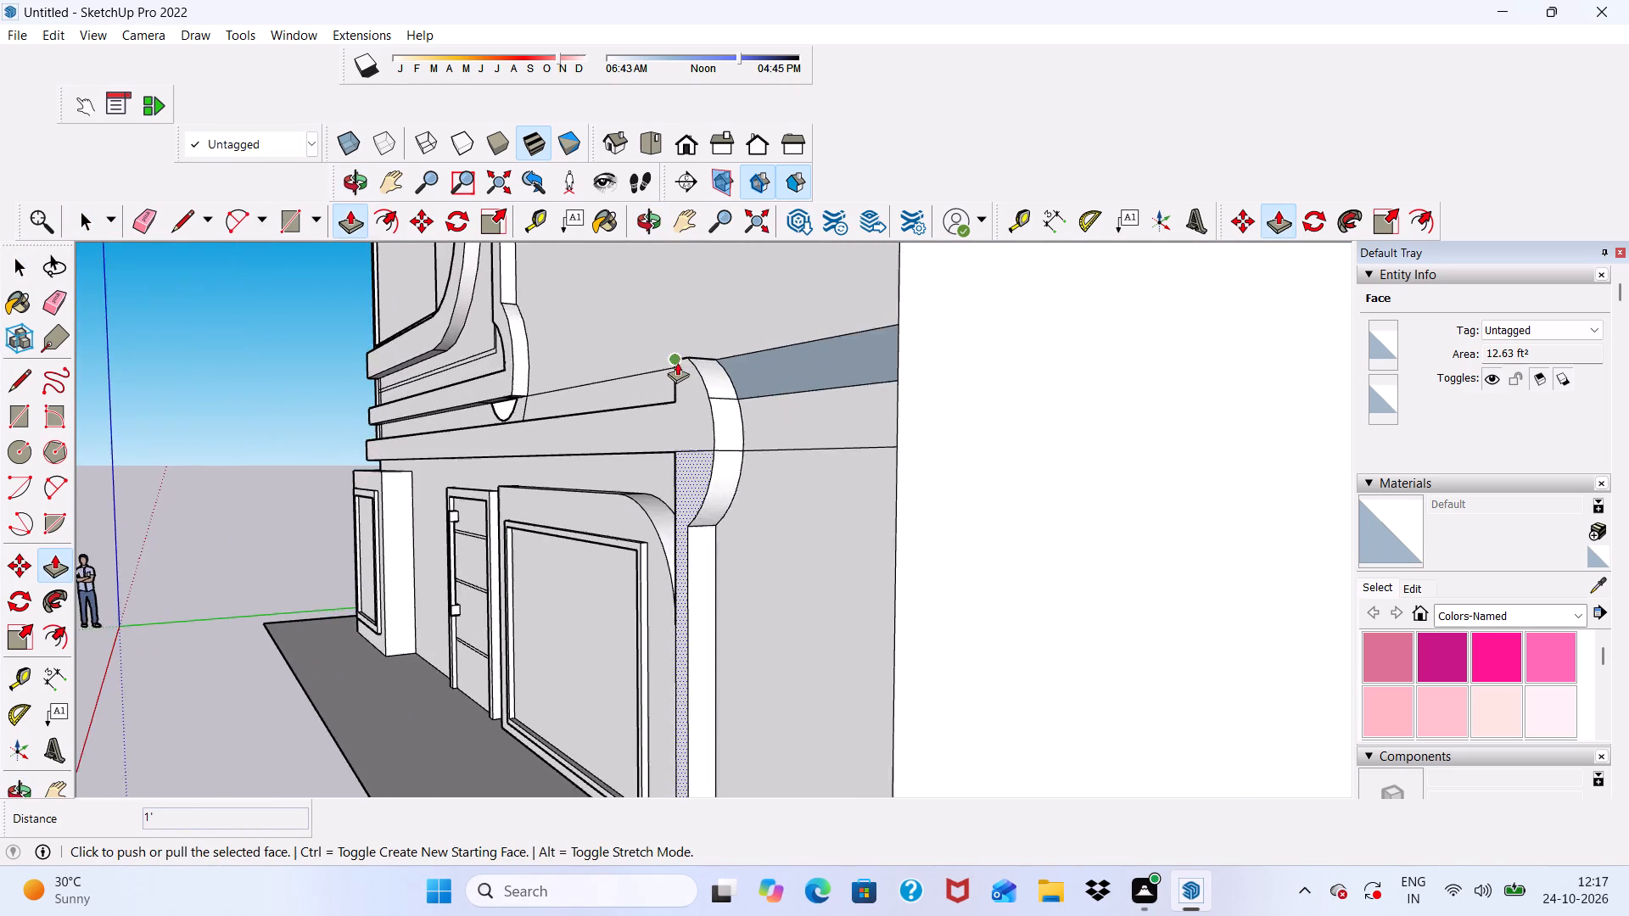
pyautogui.moveTo(678, 375); pyautogui.dragTo(956, 465, button='middle')
pyautogui.scroll(5, 898, 449)
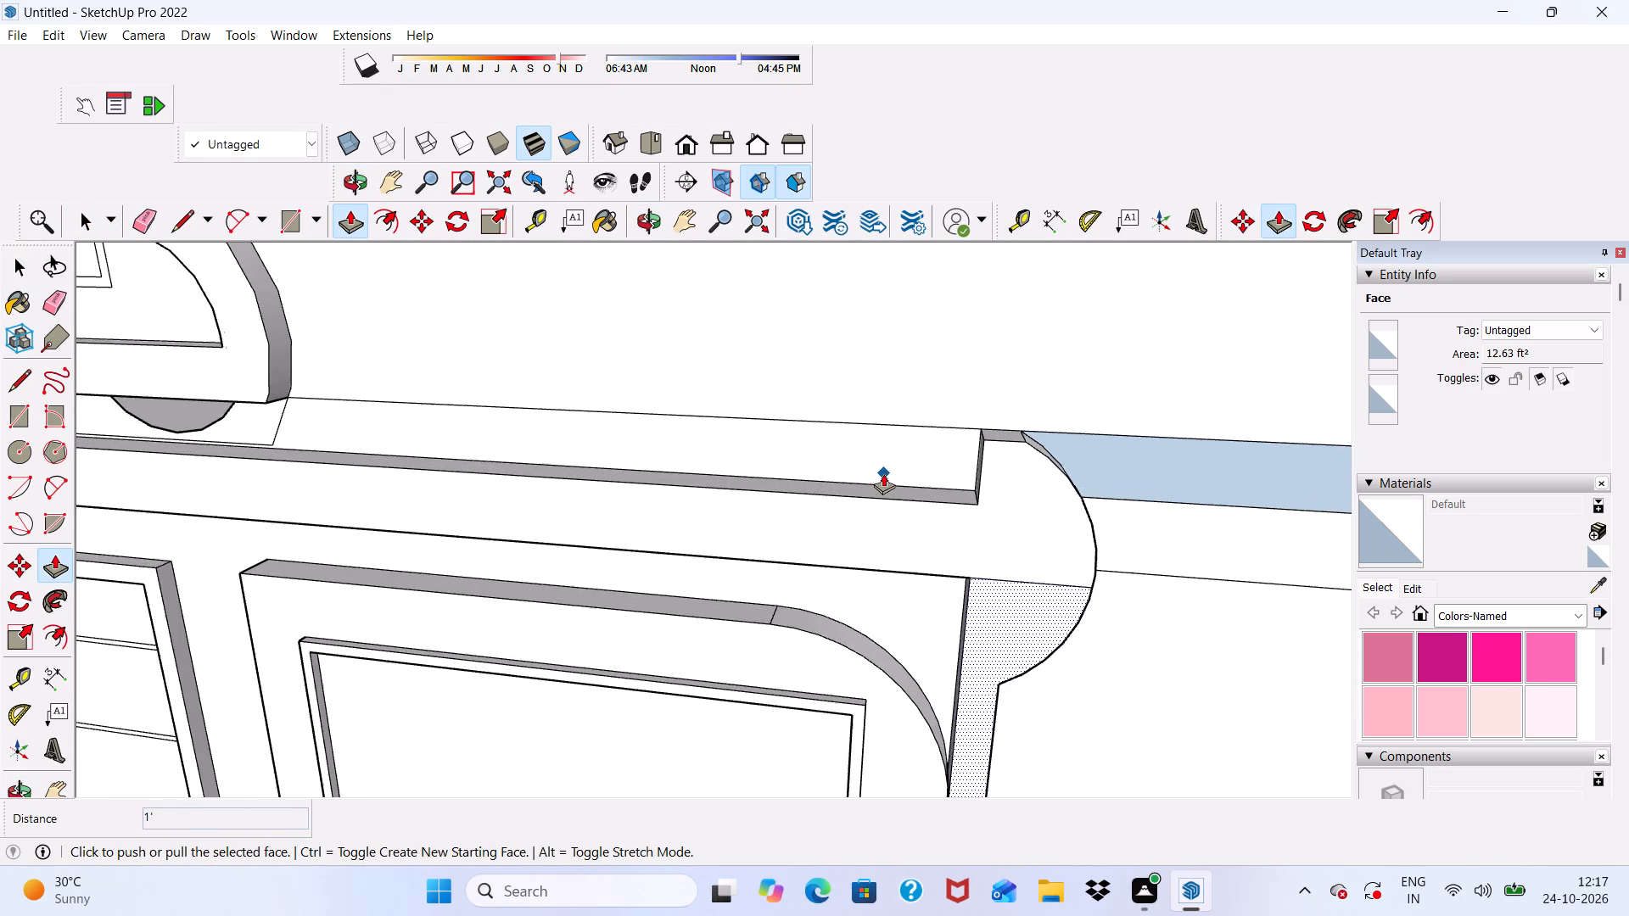
pyautogui.scroll(3, 928, 444)
pyautogui.scroll(4, 826, 492)
pyautogui.press('space')
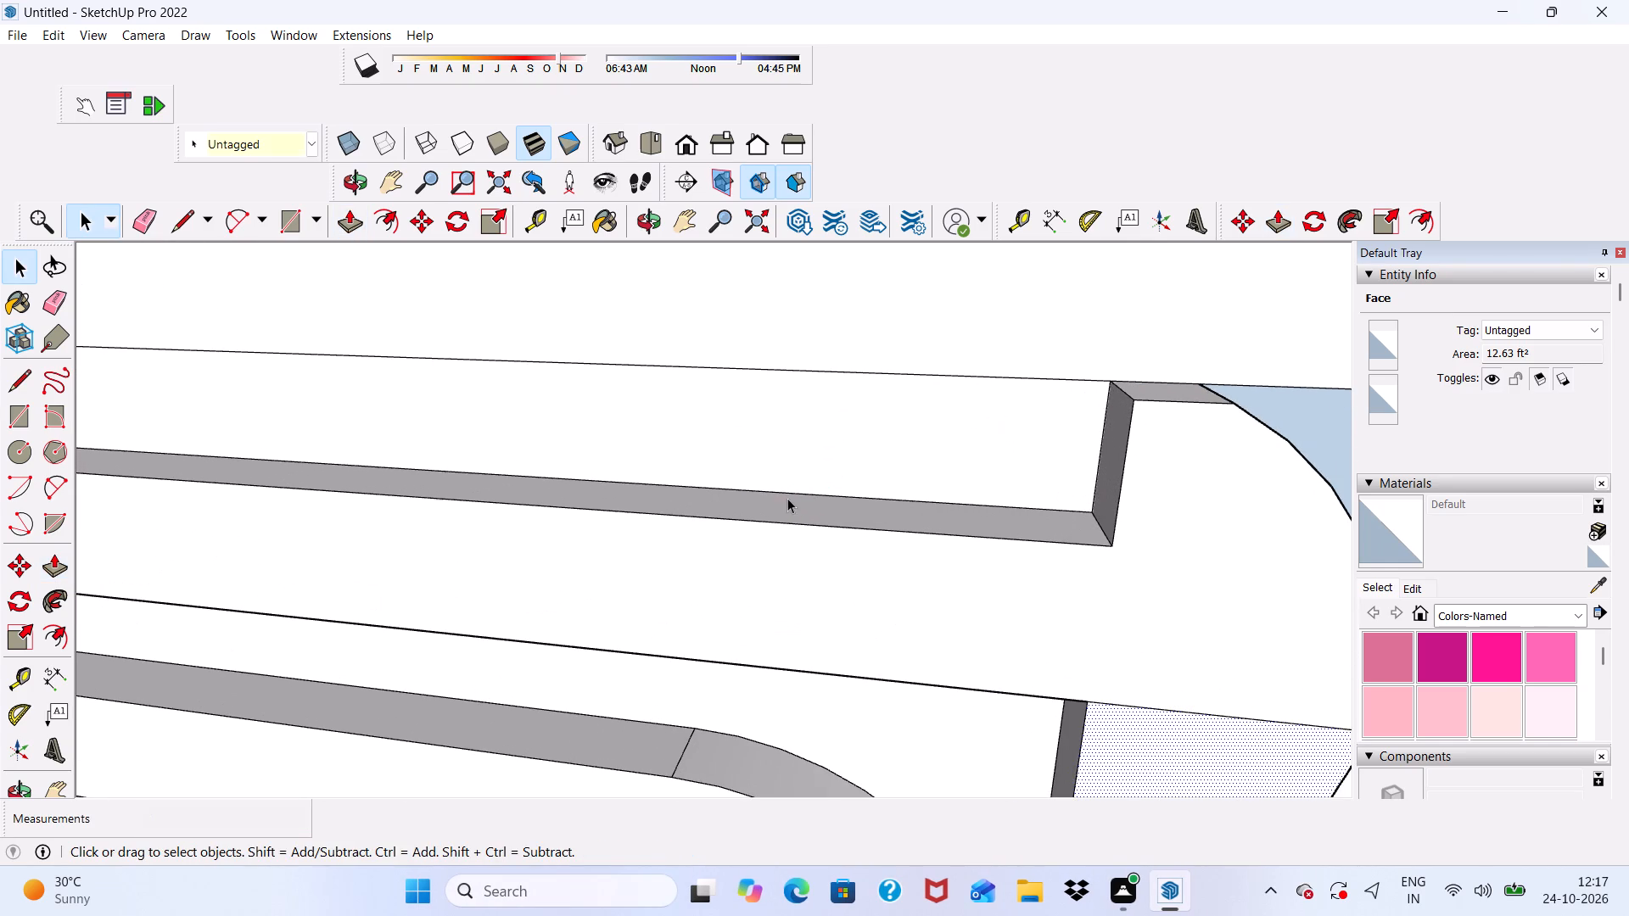
pyautogui.click(745, 438)
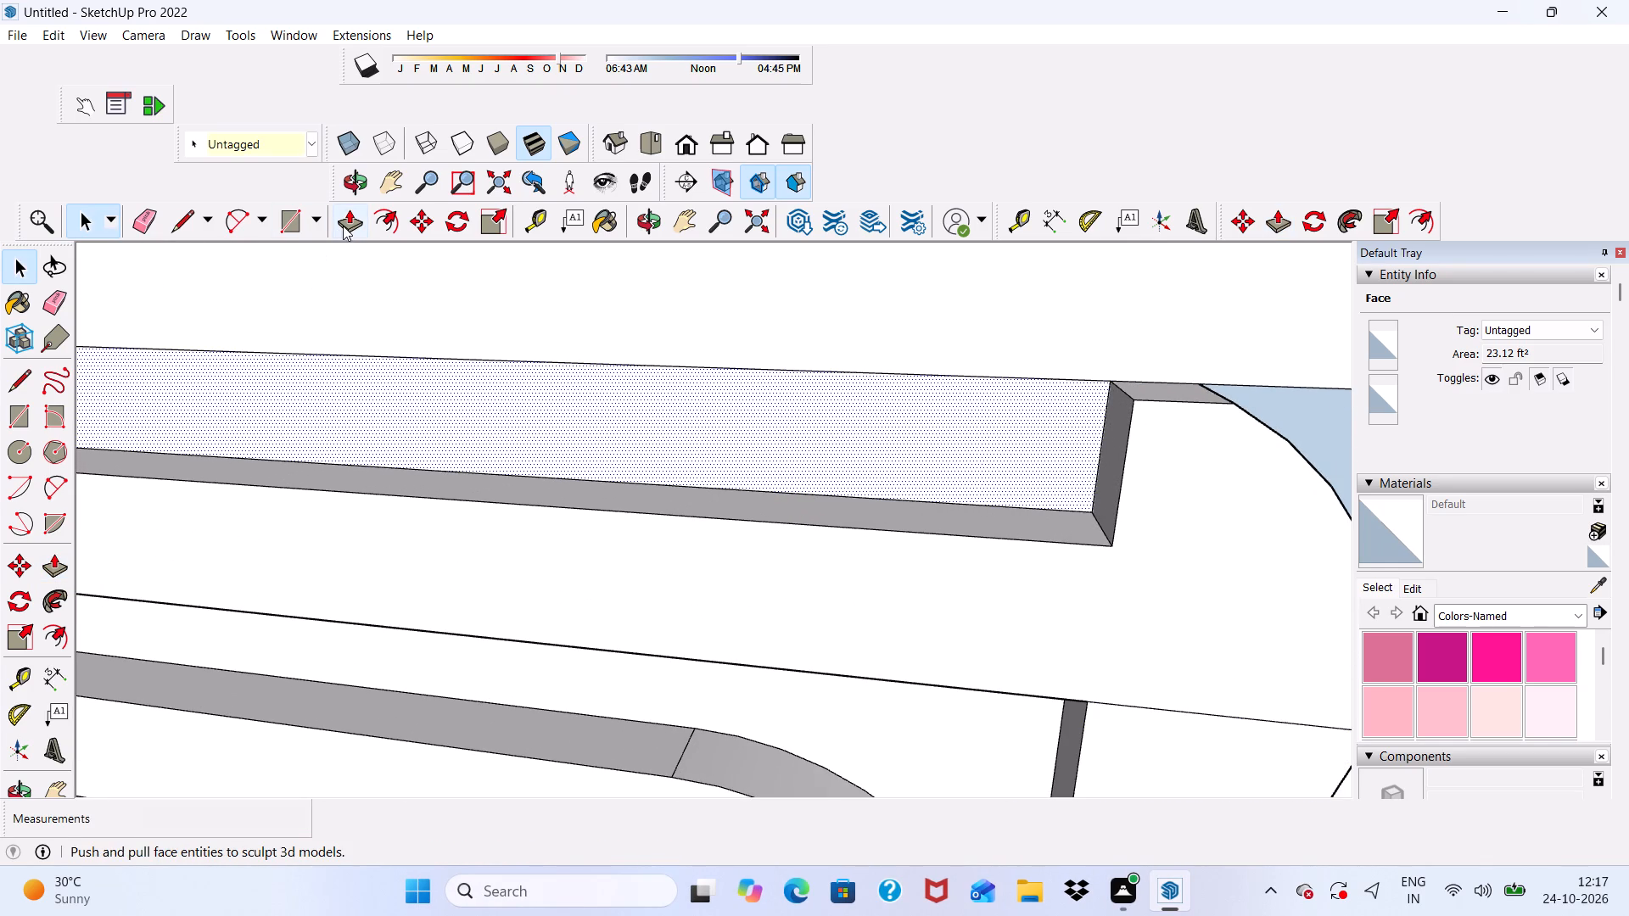
pyautogui.click(343, 226)
pyautogui.click(399, 382)
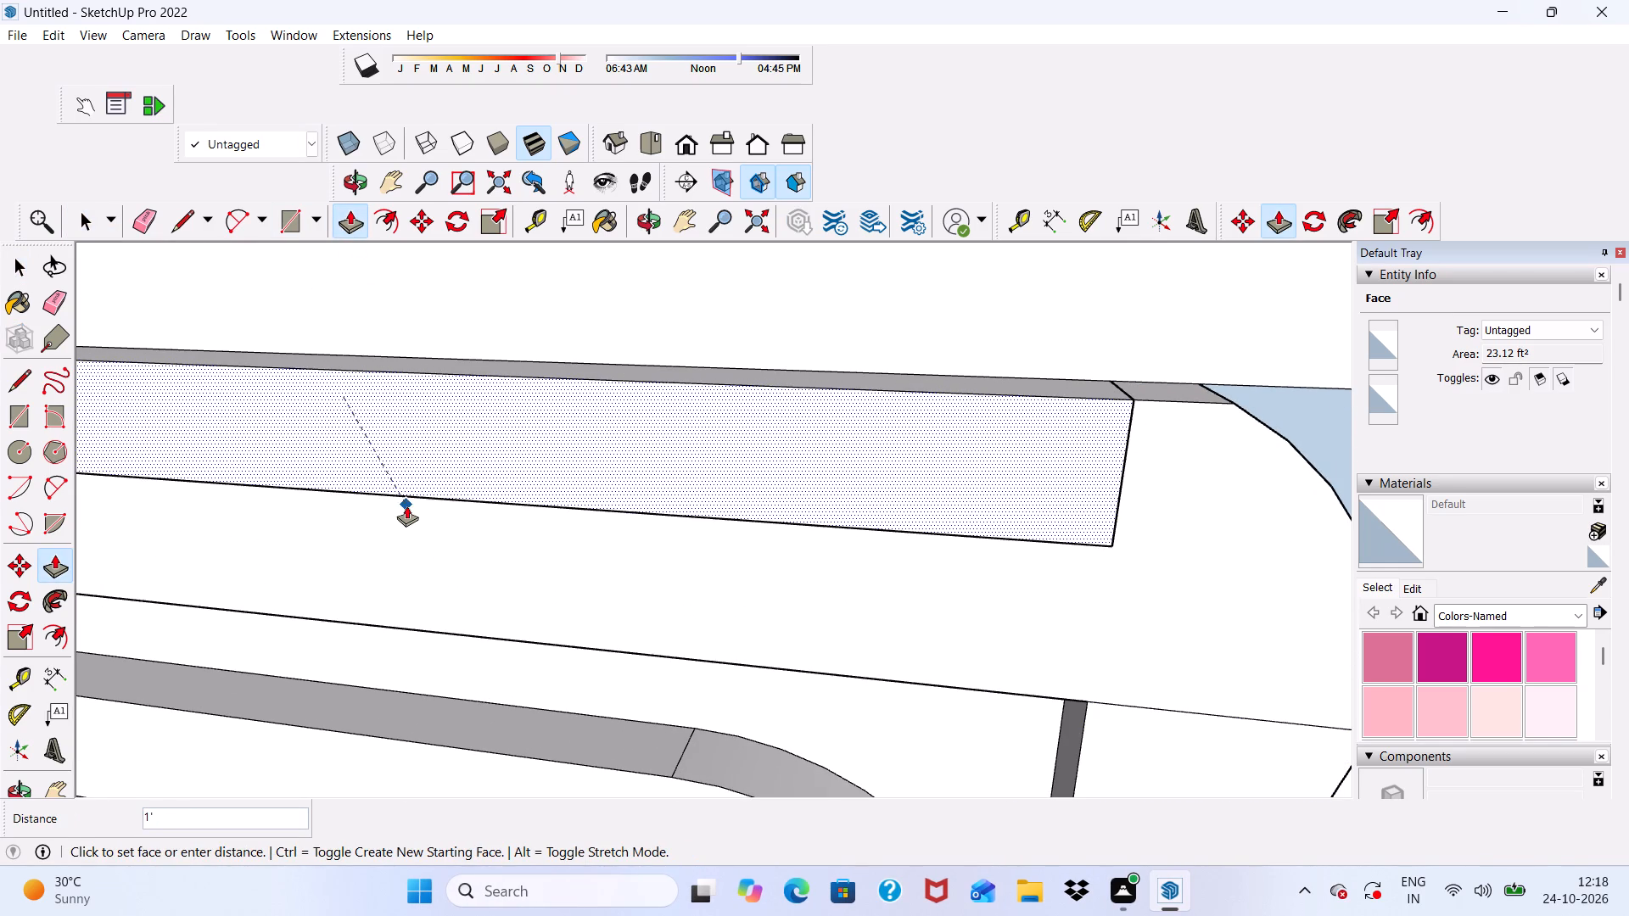
pyautogui.click(408, 510)
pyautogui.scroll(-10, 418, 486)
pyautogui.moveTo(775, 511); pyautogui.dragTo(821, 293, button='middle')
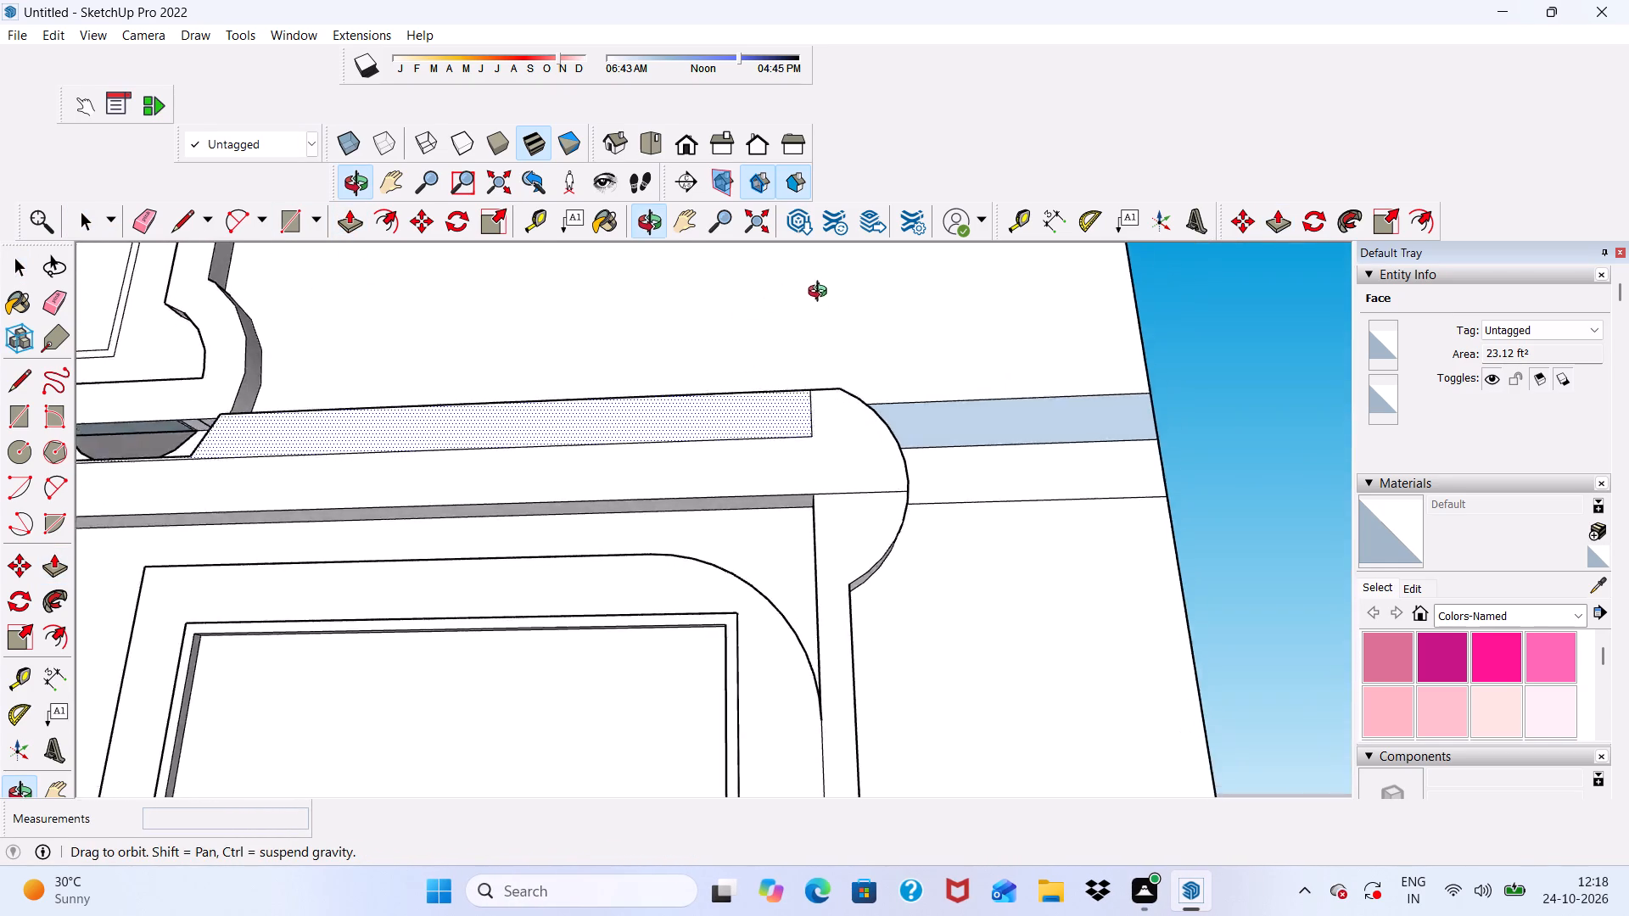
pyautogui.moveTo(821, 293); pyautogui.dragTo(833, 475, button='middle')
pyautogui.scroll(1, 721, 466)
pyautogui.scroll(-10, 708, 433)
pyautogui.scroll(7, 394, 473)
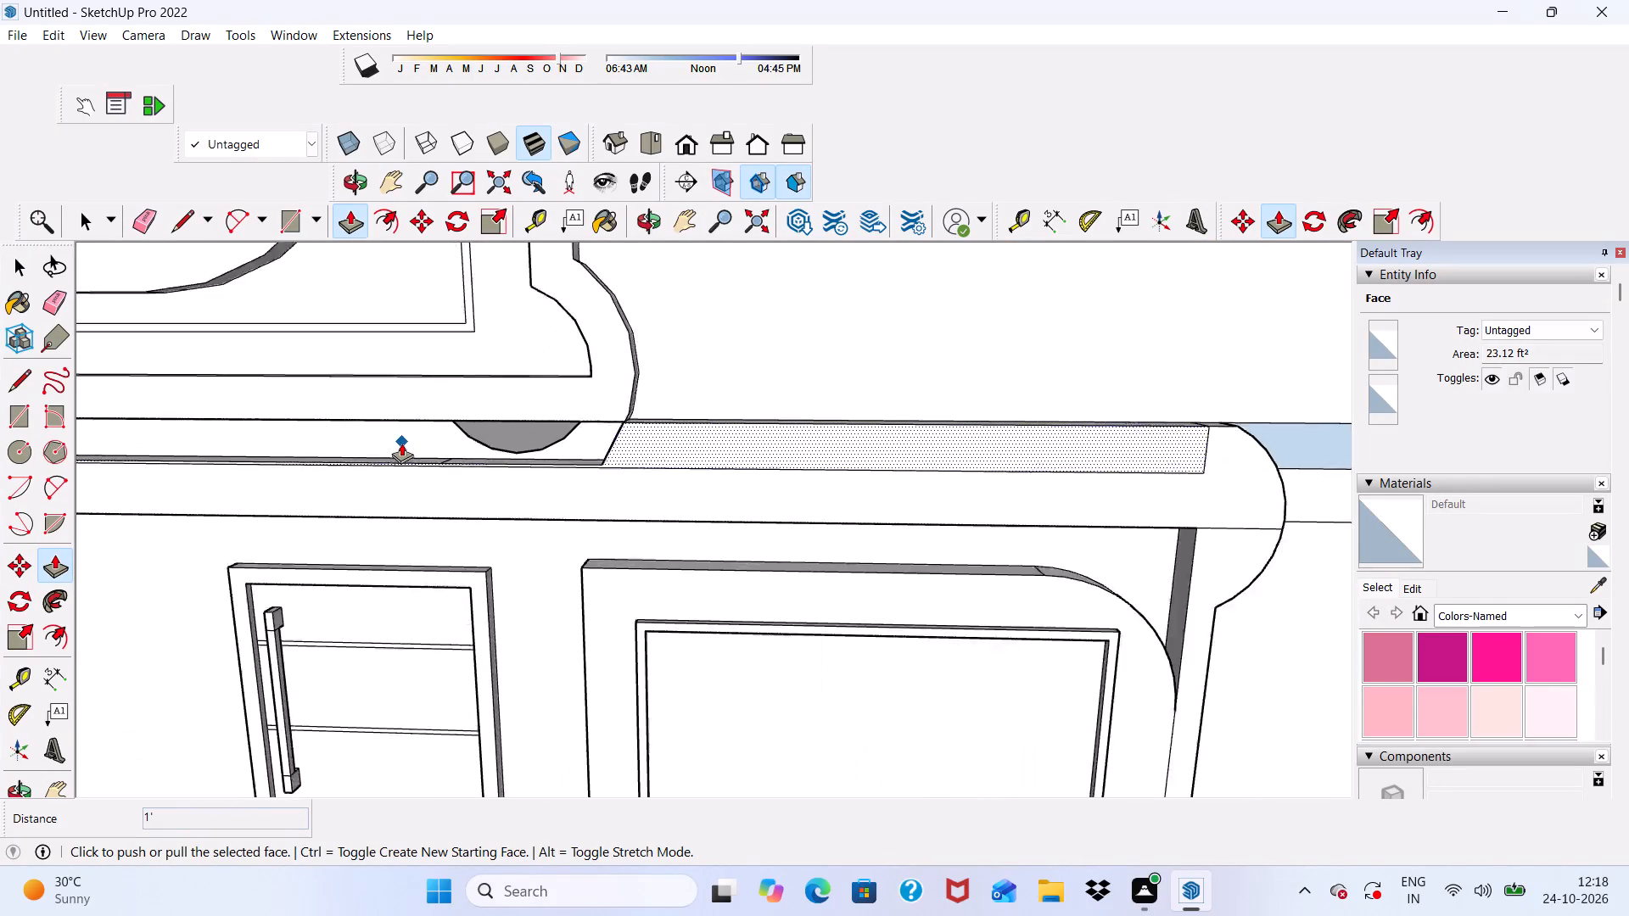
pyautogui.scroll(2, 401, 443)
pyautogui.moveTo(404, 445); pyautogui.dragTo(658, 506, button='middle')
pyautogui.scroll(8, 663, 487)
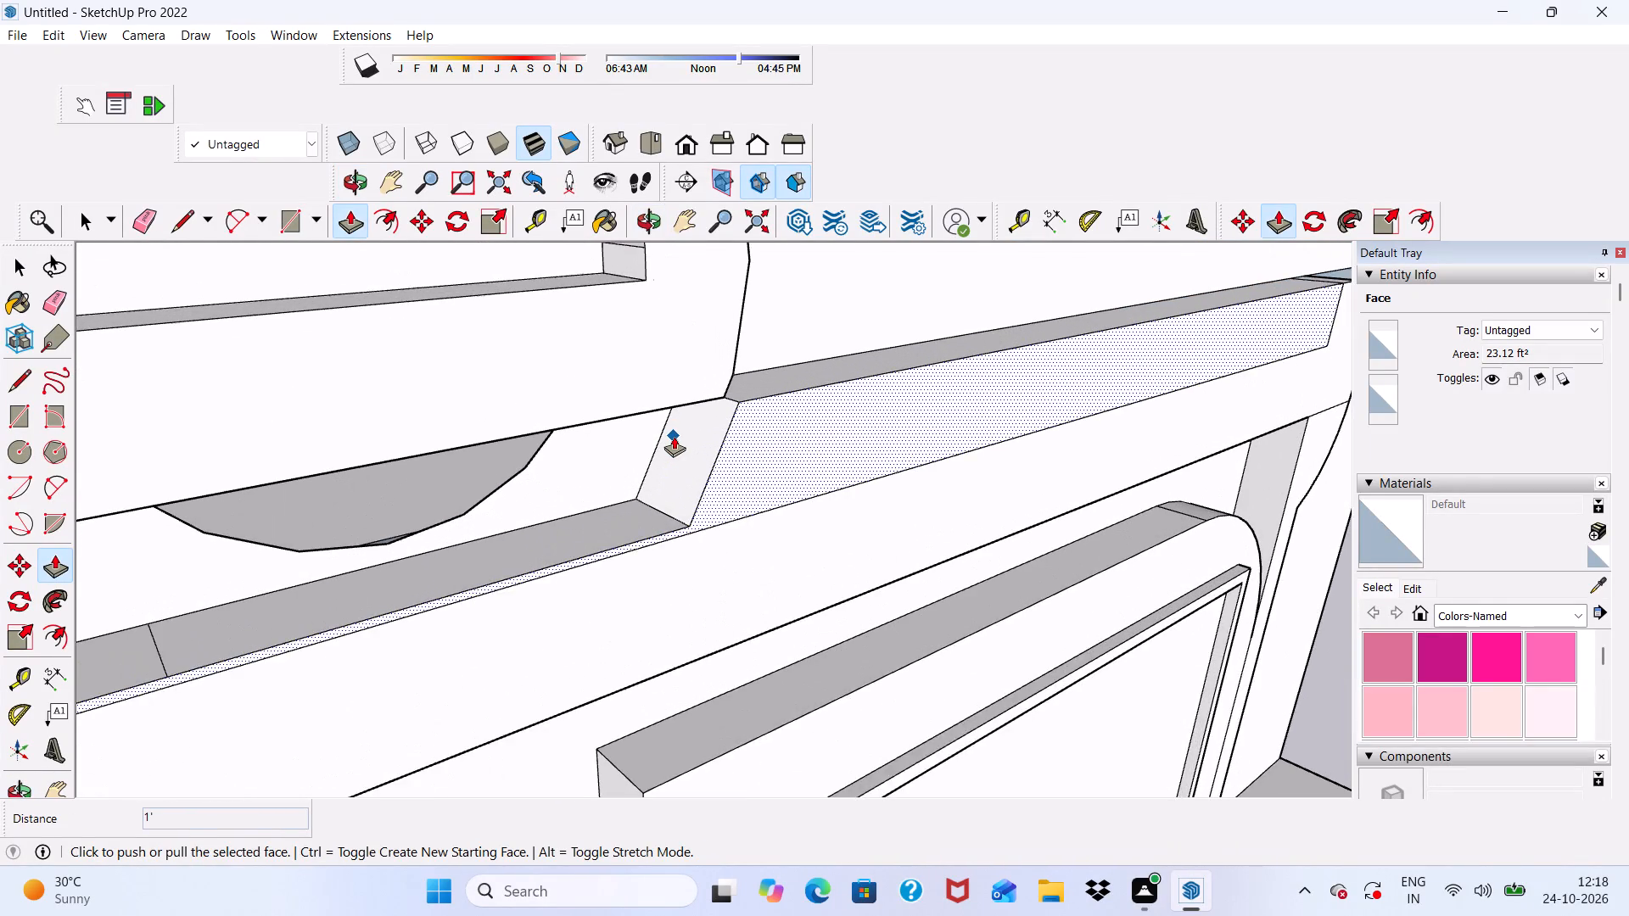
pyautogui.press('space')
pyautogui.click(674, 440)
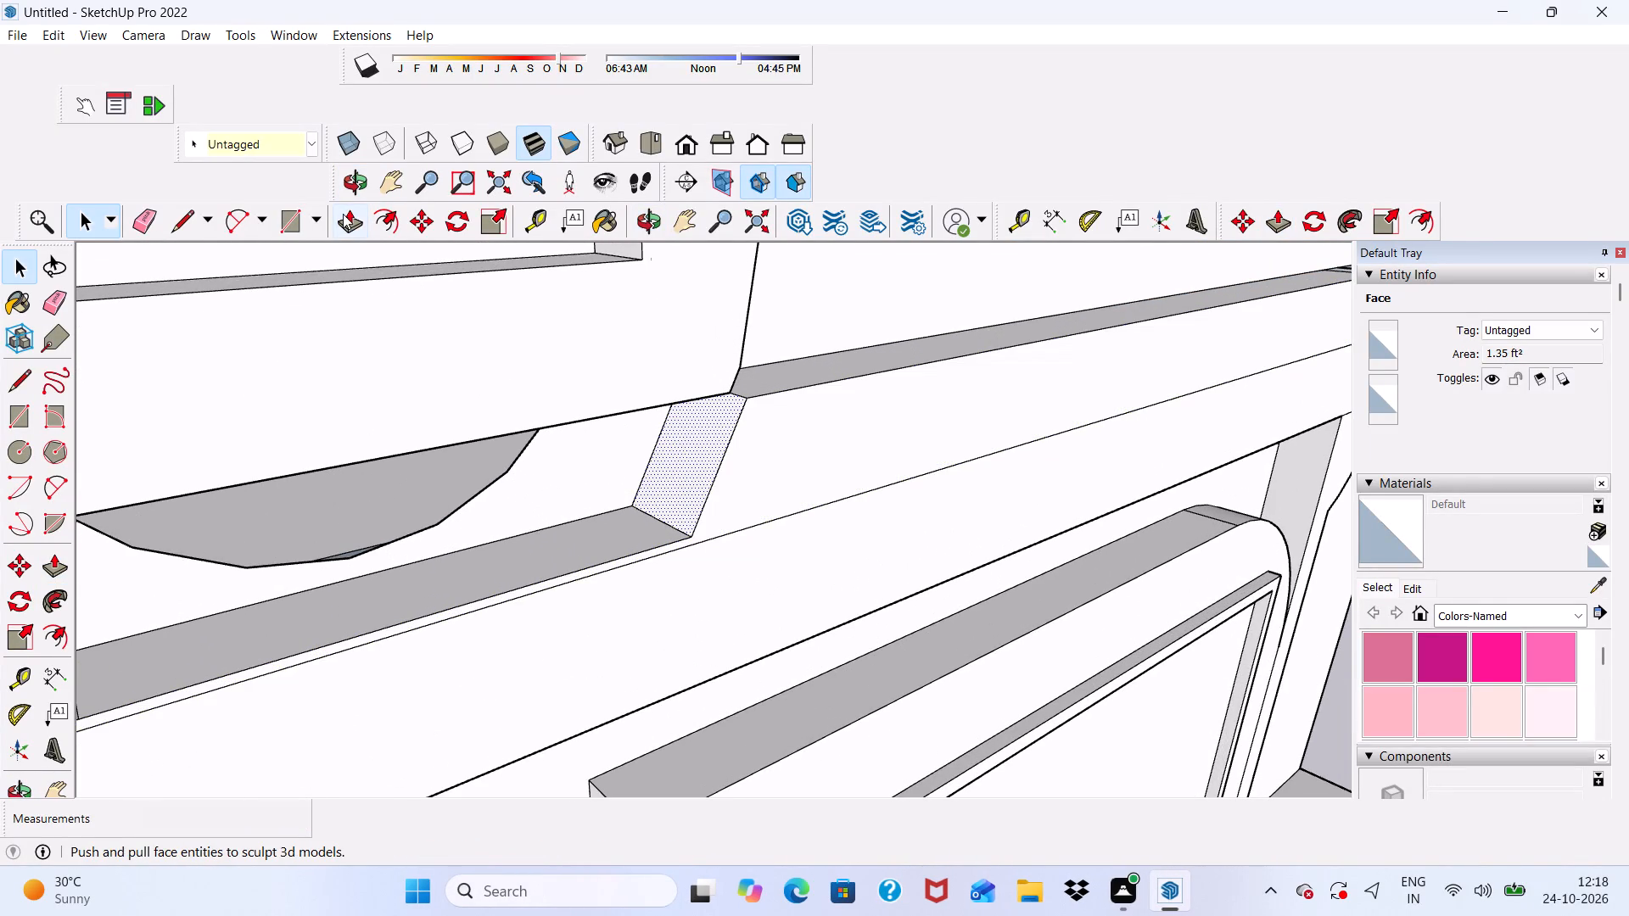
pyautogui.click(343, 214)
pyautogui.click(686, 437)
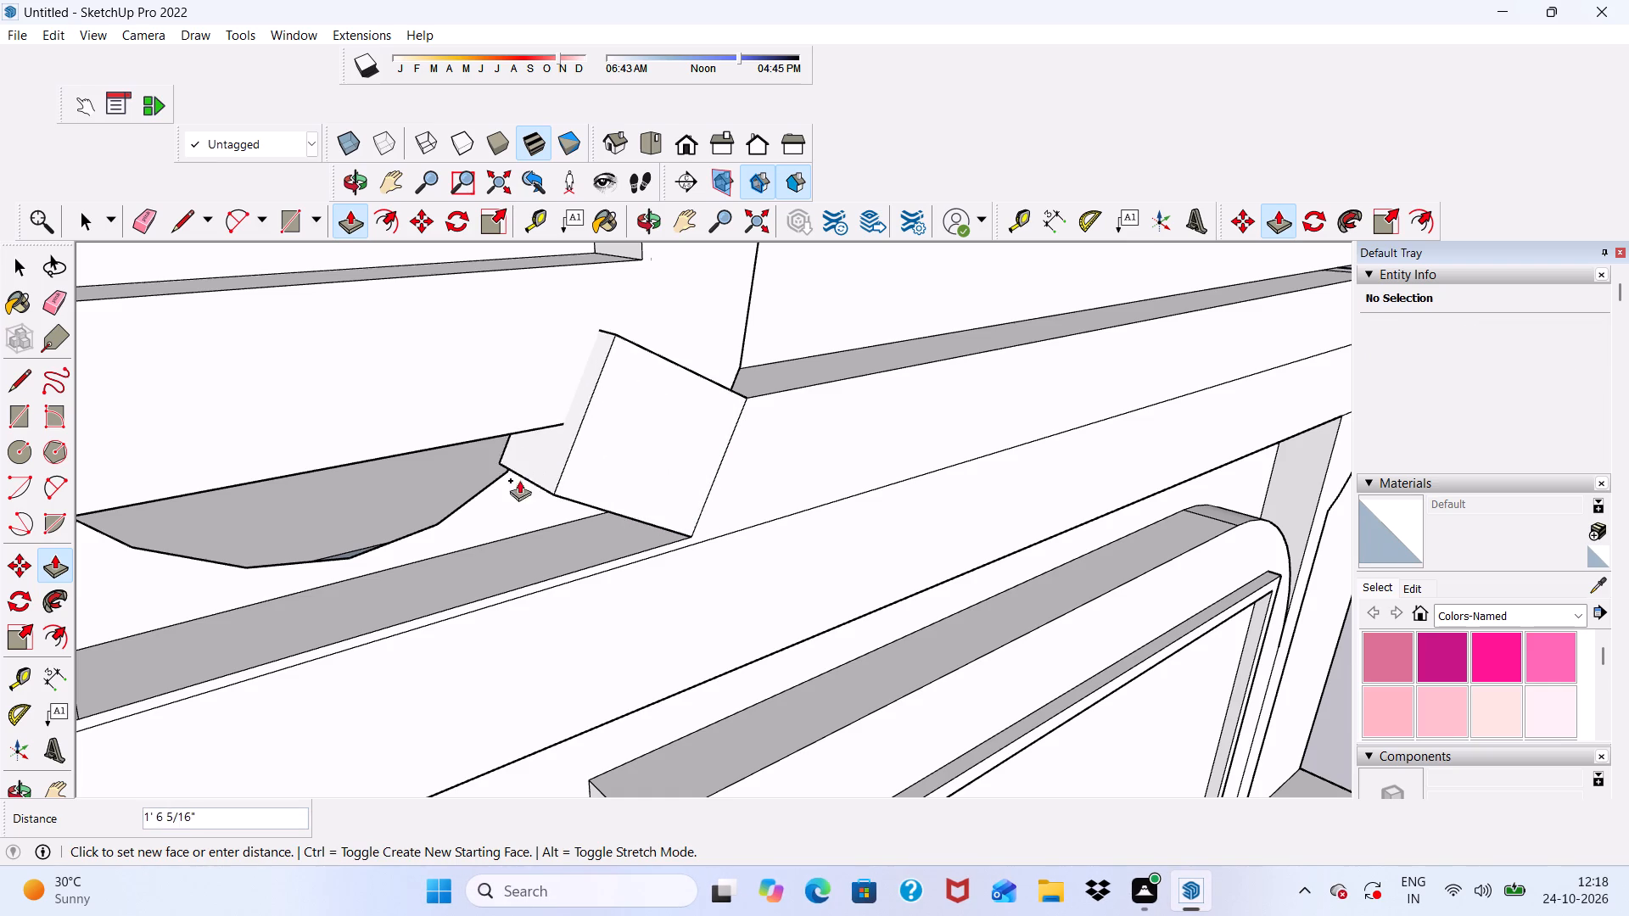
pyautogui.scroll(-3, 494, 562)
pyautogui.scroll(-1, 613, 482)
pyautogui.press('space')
# Pull the ledge face on top of the band below the semicircle upward about 1' 2 3/8" to the strip's upper edge.
pyautogui.scroll(4, 464, 576)
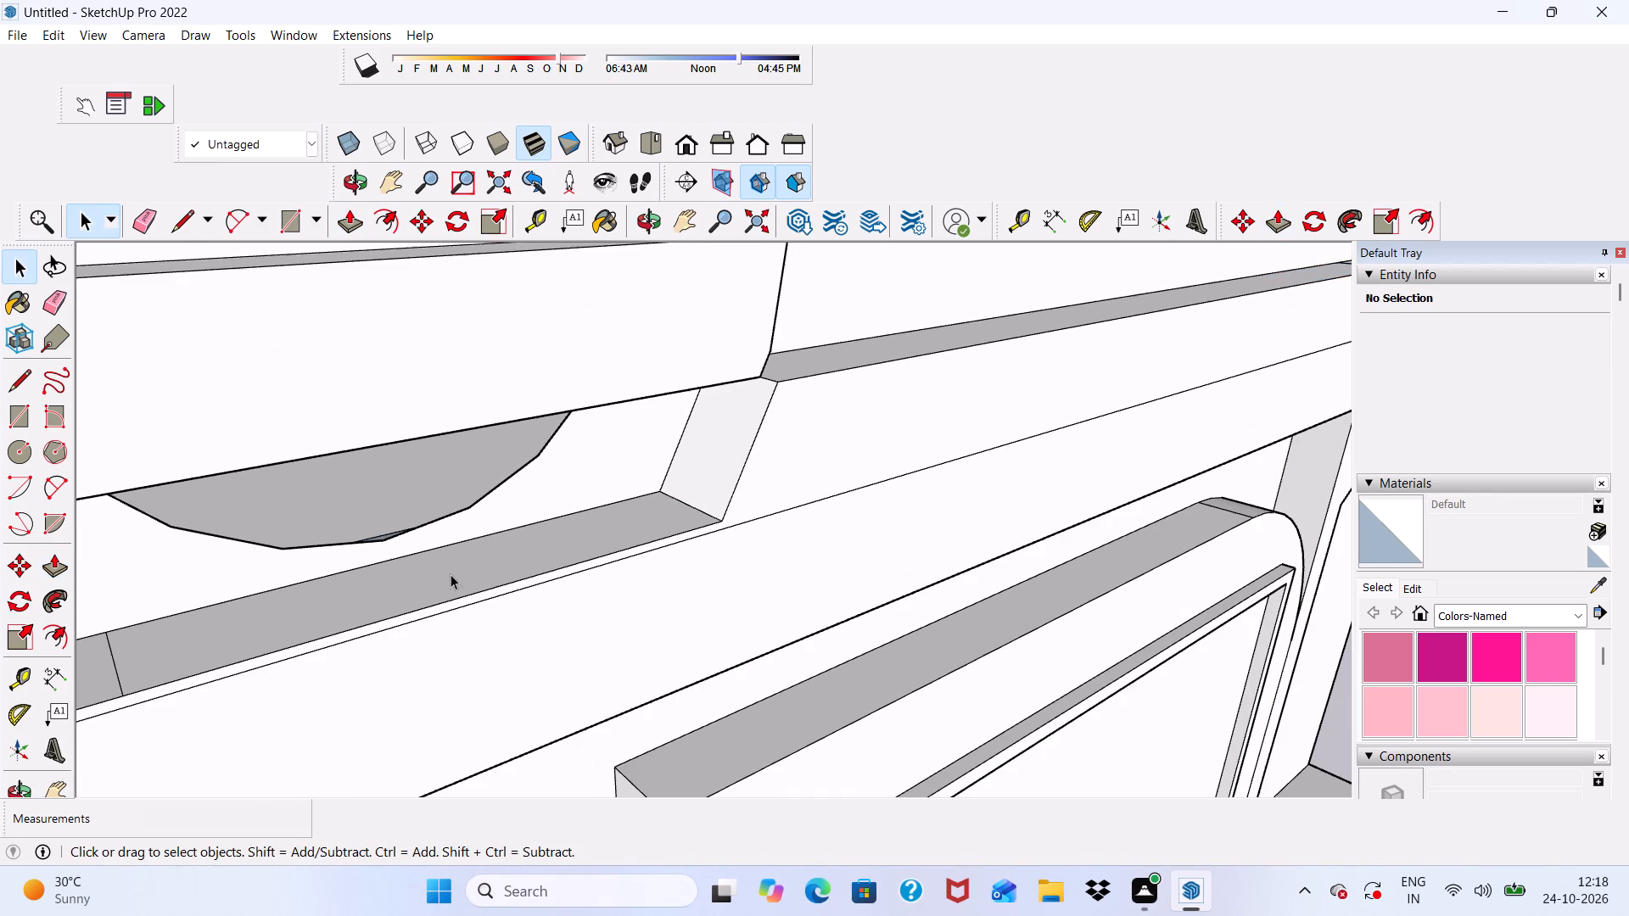
pyautogui.click(451, 574)
pyautogui.scroll(-3, 148, 550)
pyautogui.click(345, 219)
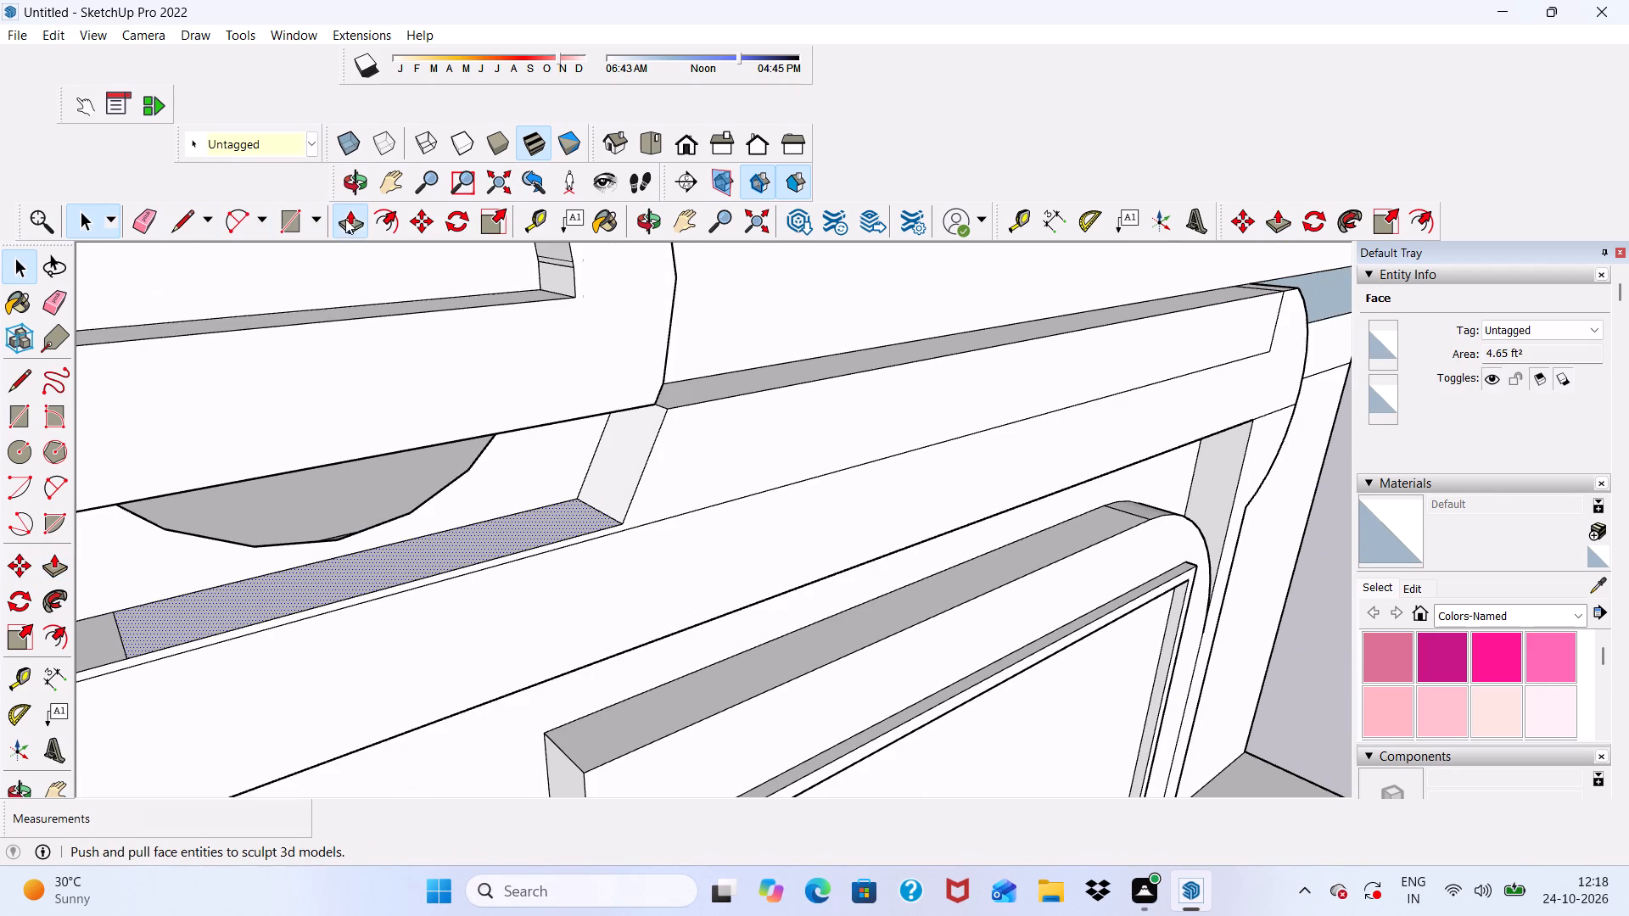
pyautogui.scroll(1, 244, 596)
pyautogui.click(244, 602)
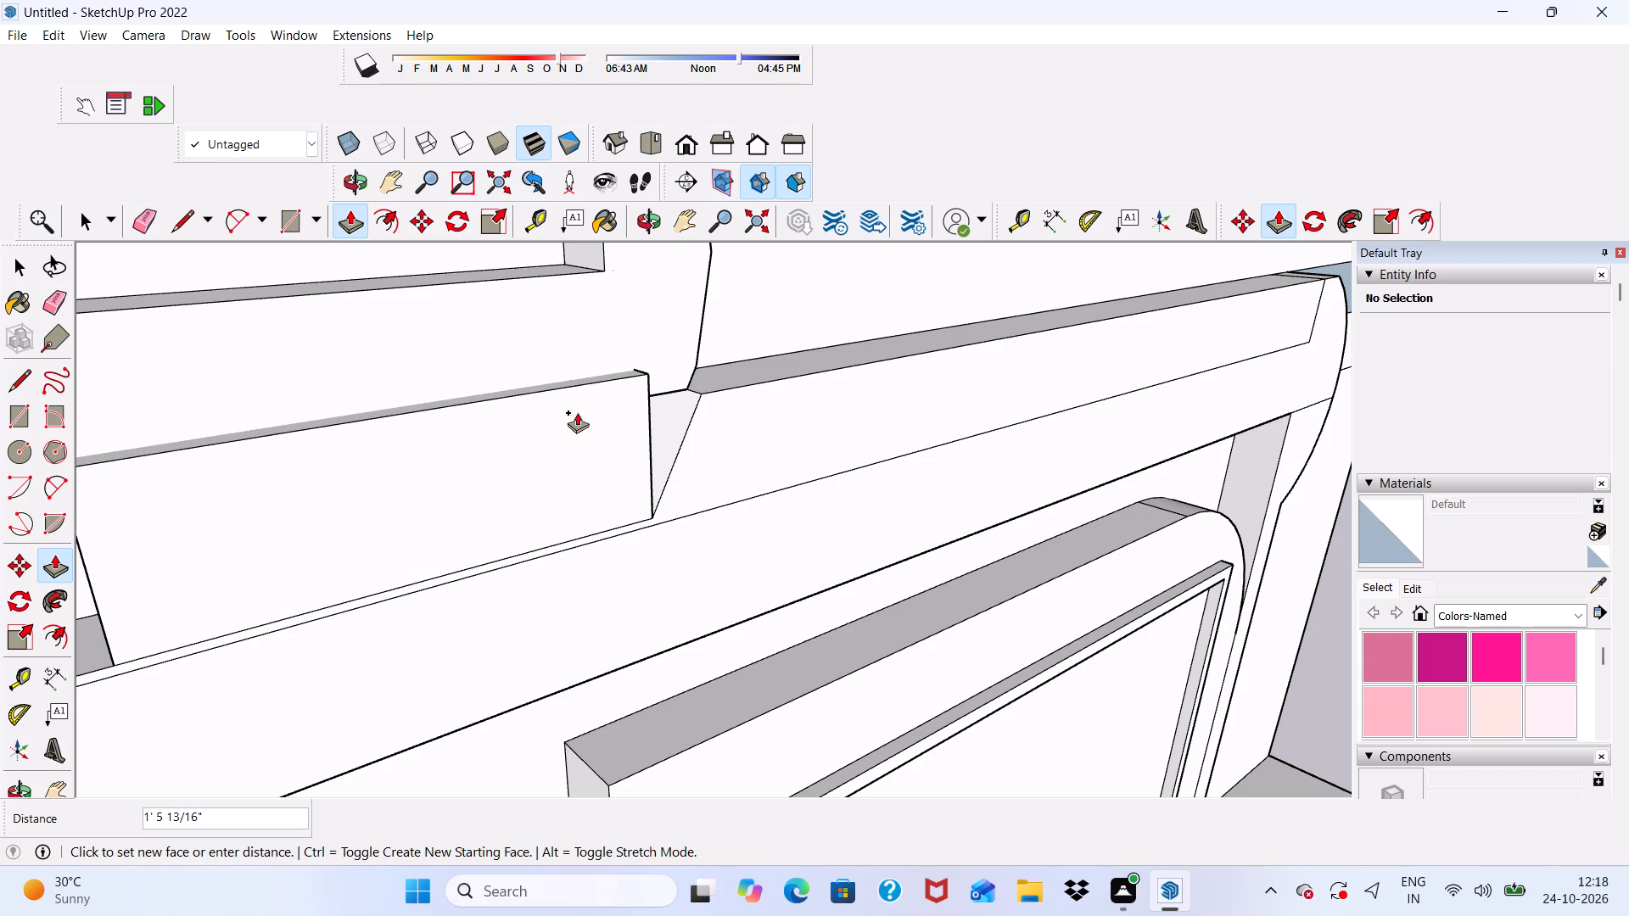
pyautogui.click(705, 396)
# Pull the raised block's end face 11 9/16" across the slanted gap toward the band's rounded end.
pyautogui.scroll(4, 662, 427)
pyautogui.moveTo(662, 427); pyautogui.dragTo(662, 433, button='middle')
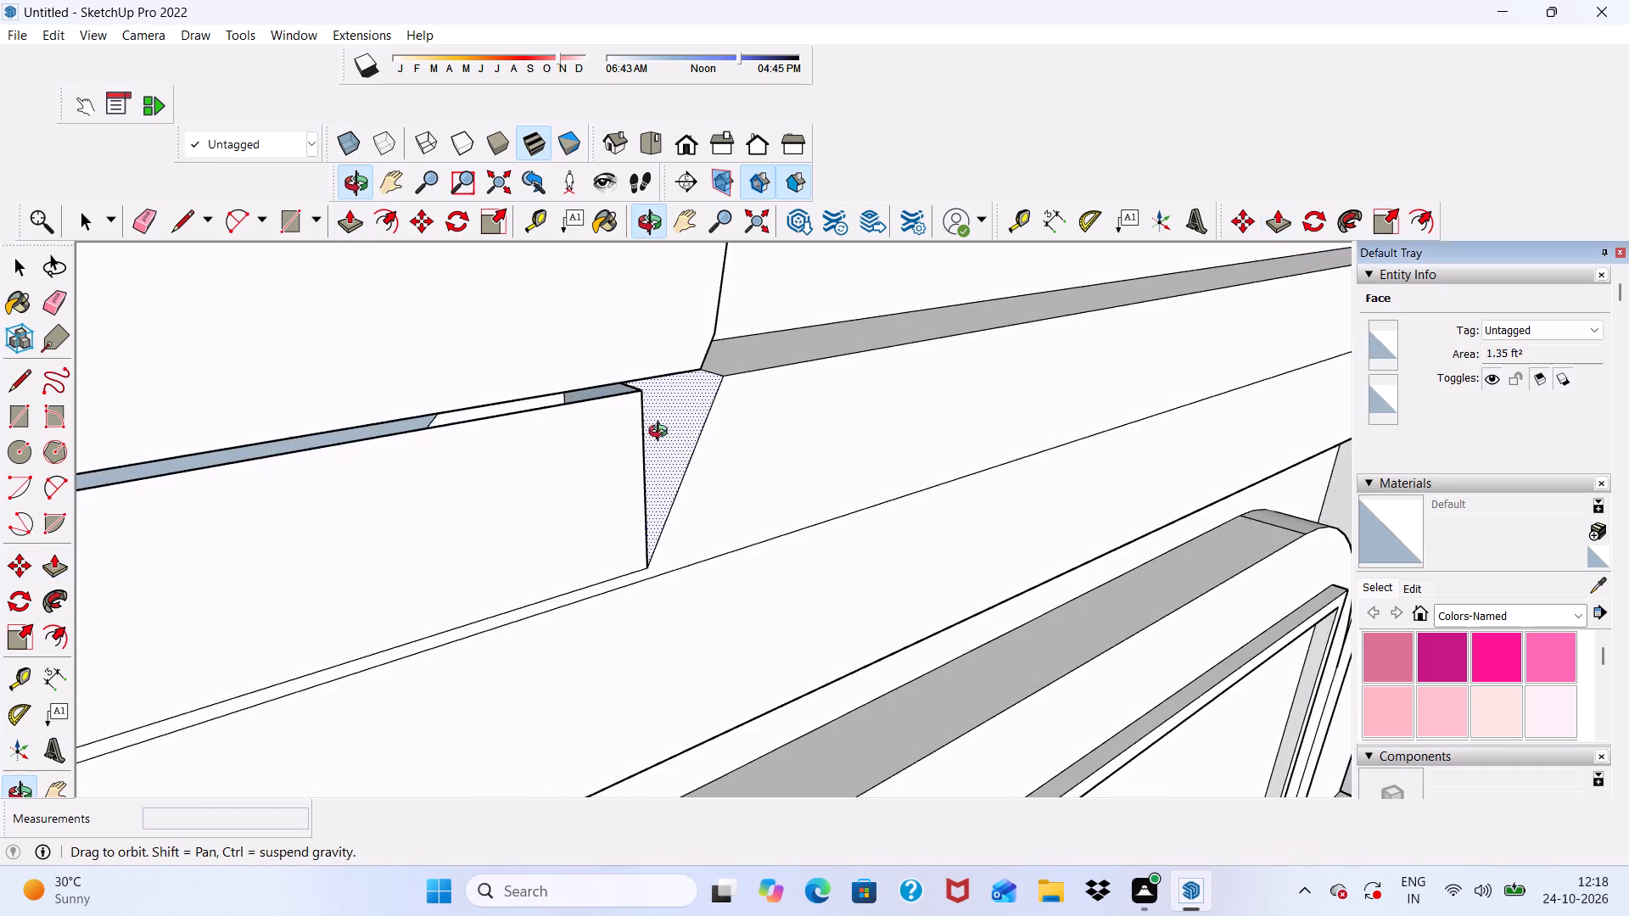
pyautogui.moveTo(662, 433); pyautogui.dragTo(225, 479, button='middle')
pyautogui.scroll(-1, 233, 471)
pyautogui.scroll(4, 621, 403)
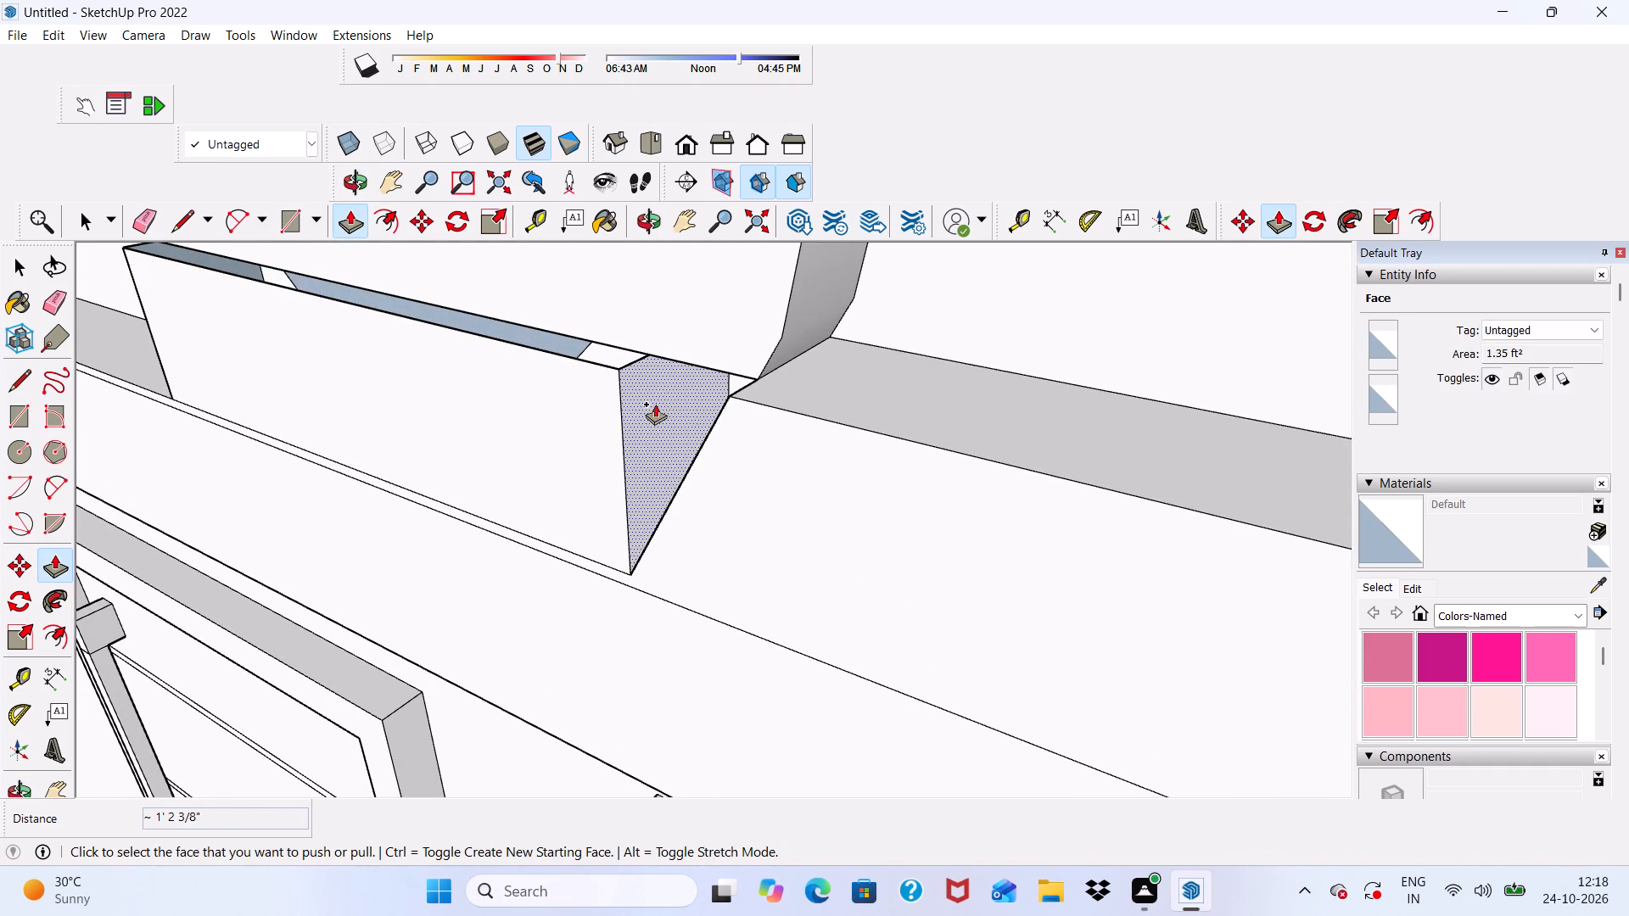
pyautogui.click(641, 404)
pyautogui.click(816, 417)
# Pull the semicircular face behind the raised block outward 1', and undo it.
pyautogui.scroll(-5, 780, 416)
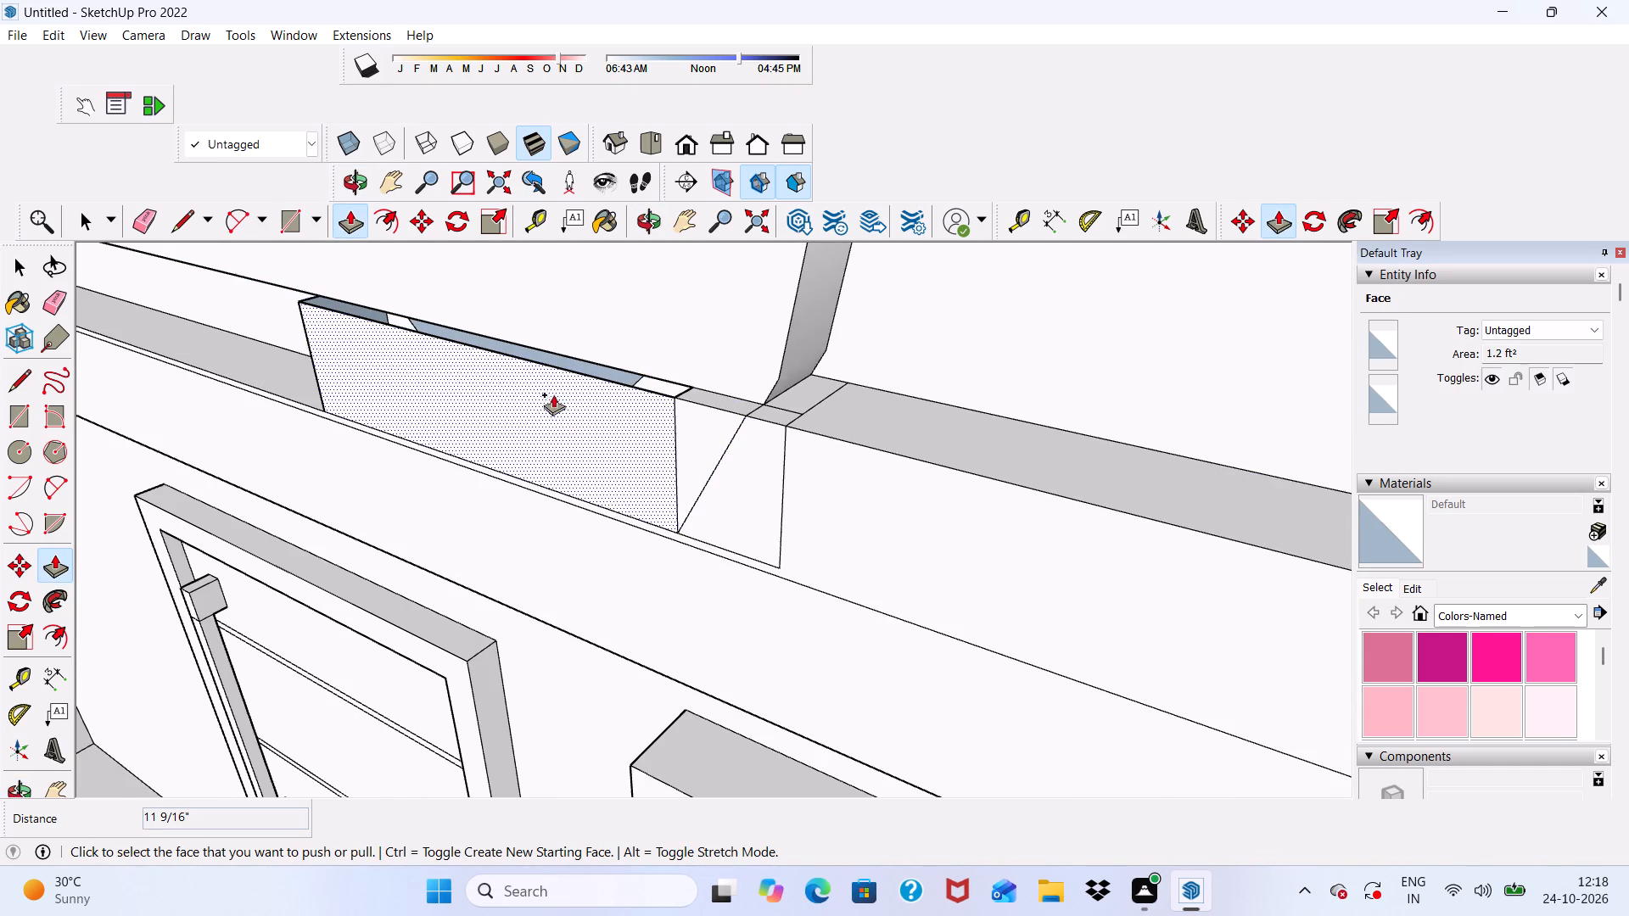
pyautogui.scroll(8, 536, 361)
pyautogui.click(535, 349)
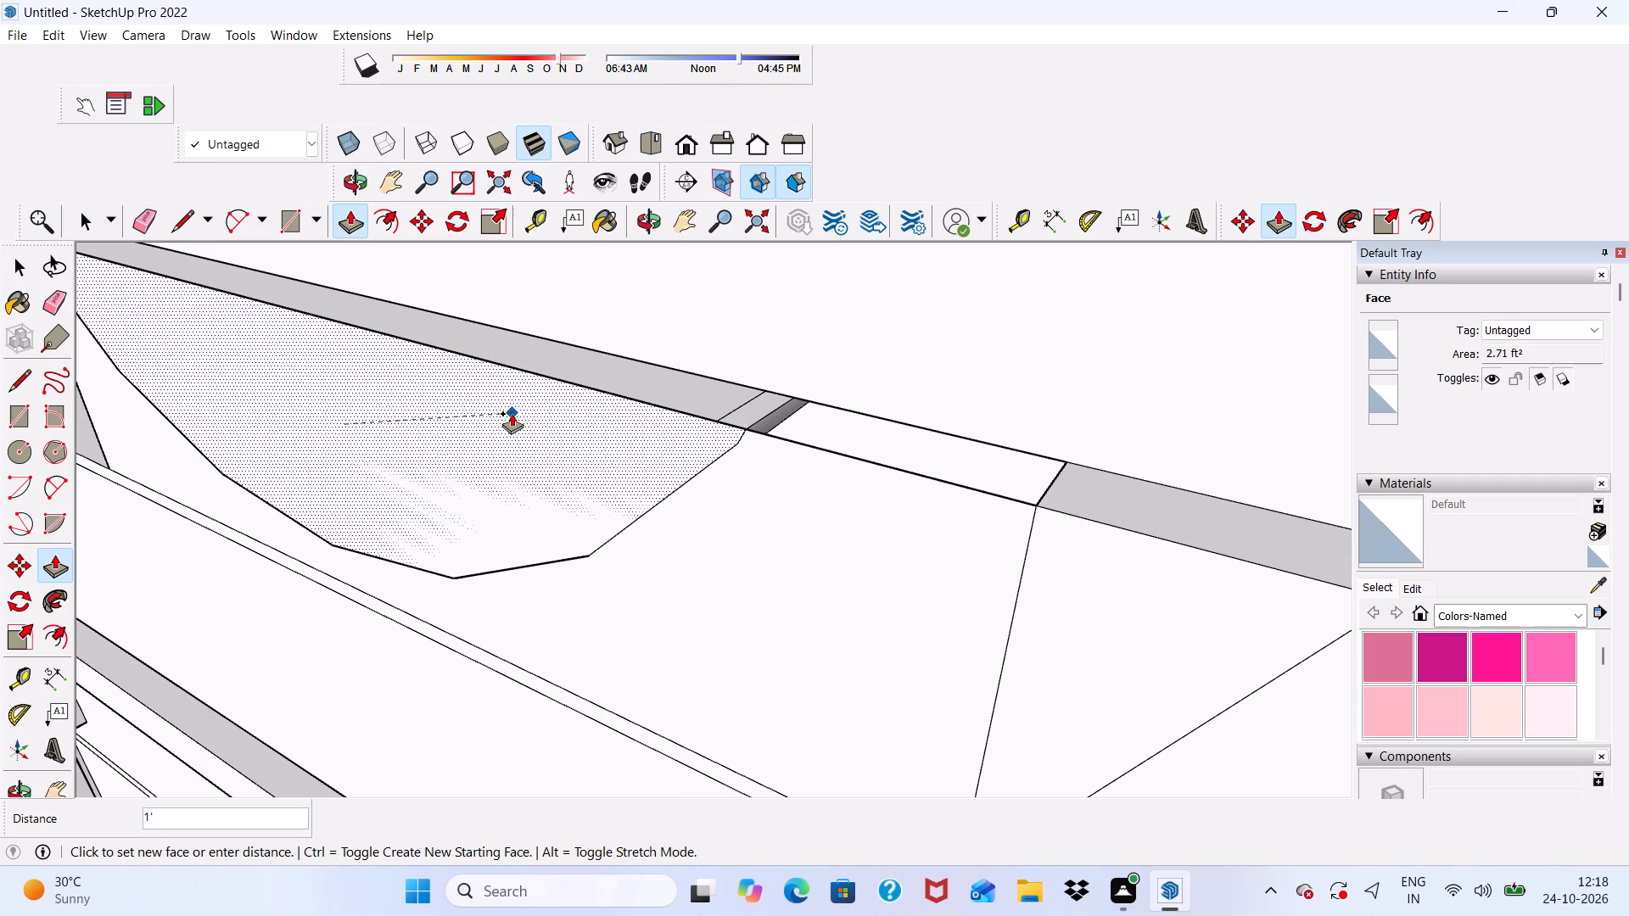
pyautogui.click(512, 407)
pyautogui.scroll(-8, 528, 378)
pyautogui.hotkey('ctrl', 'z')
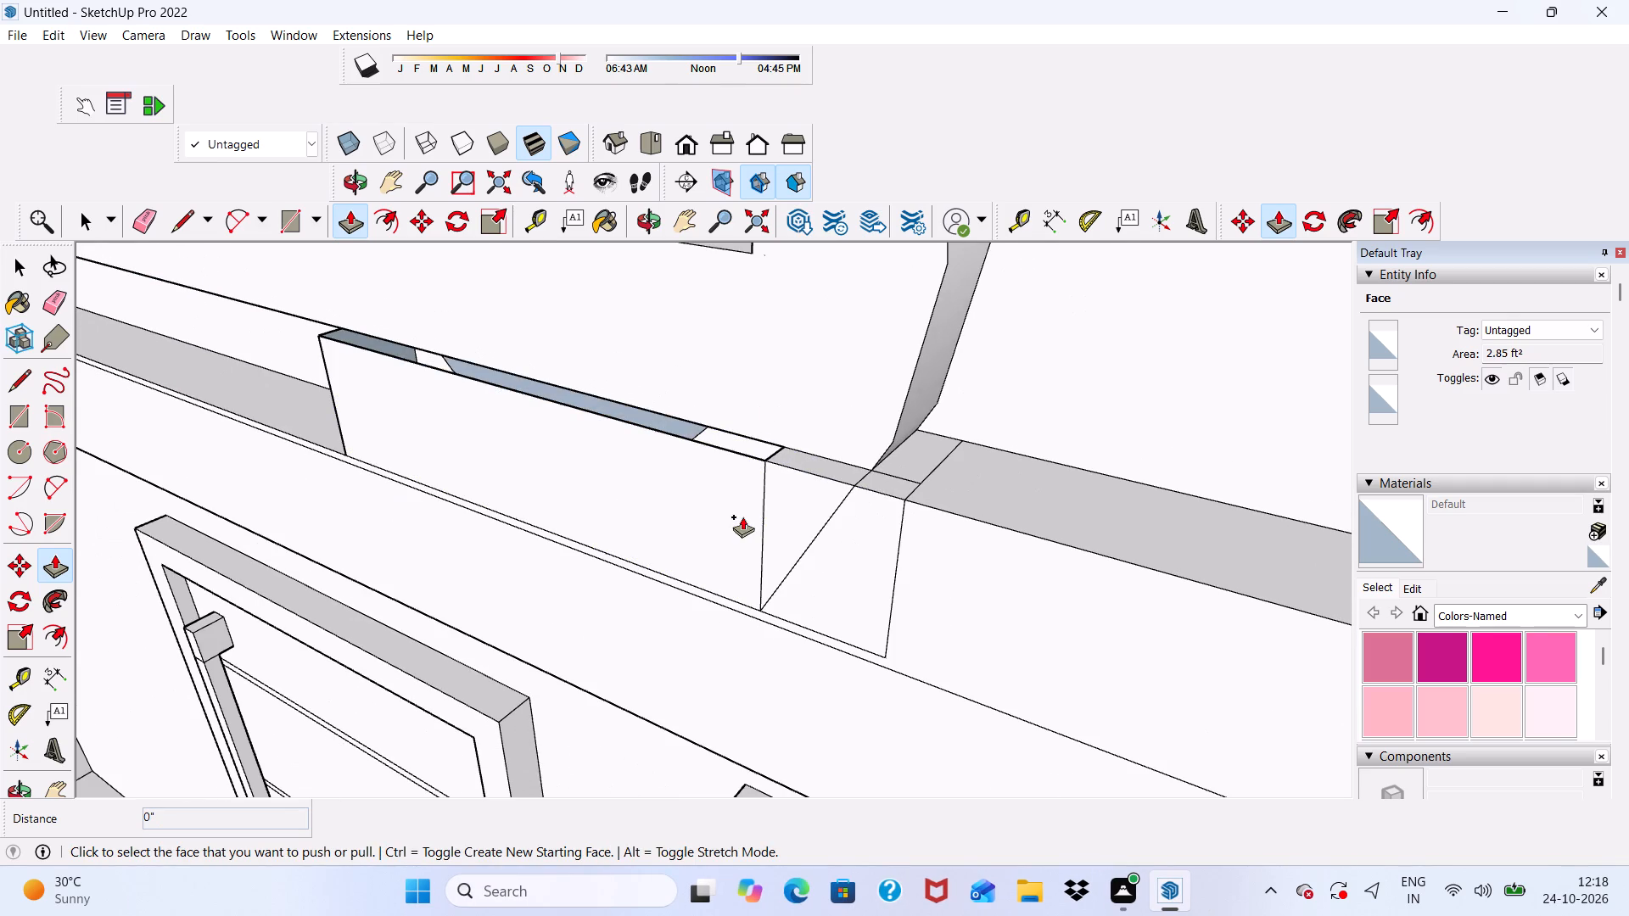
# Pull the raised block's other end face about 28' 1 13/16" along the band to the band's far square end.
pyautogui.moveTo(600, 467); pyautogui.dragTo(949, 416, button='middle')
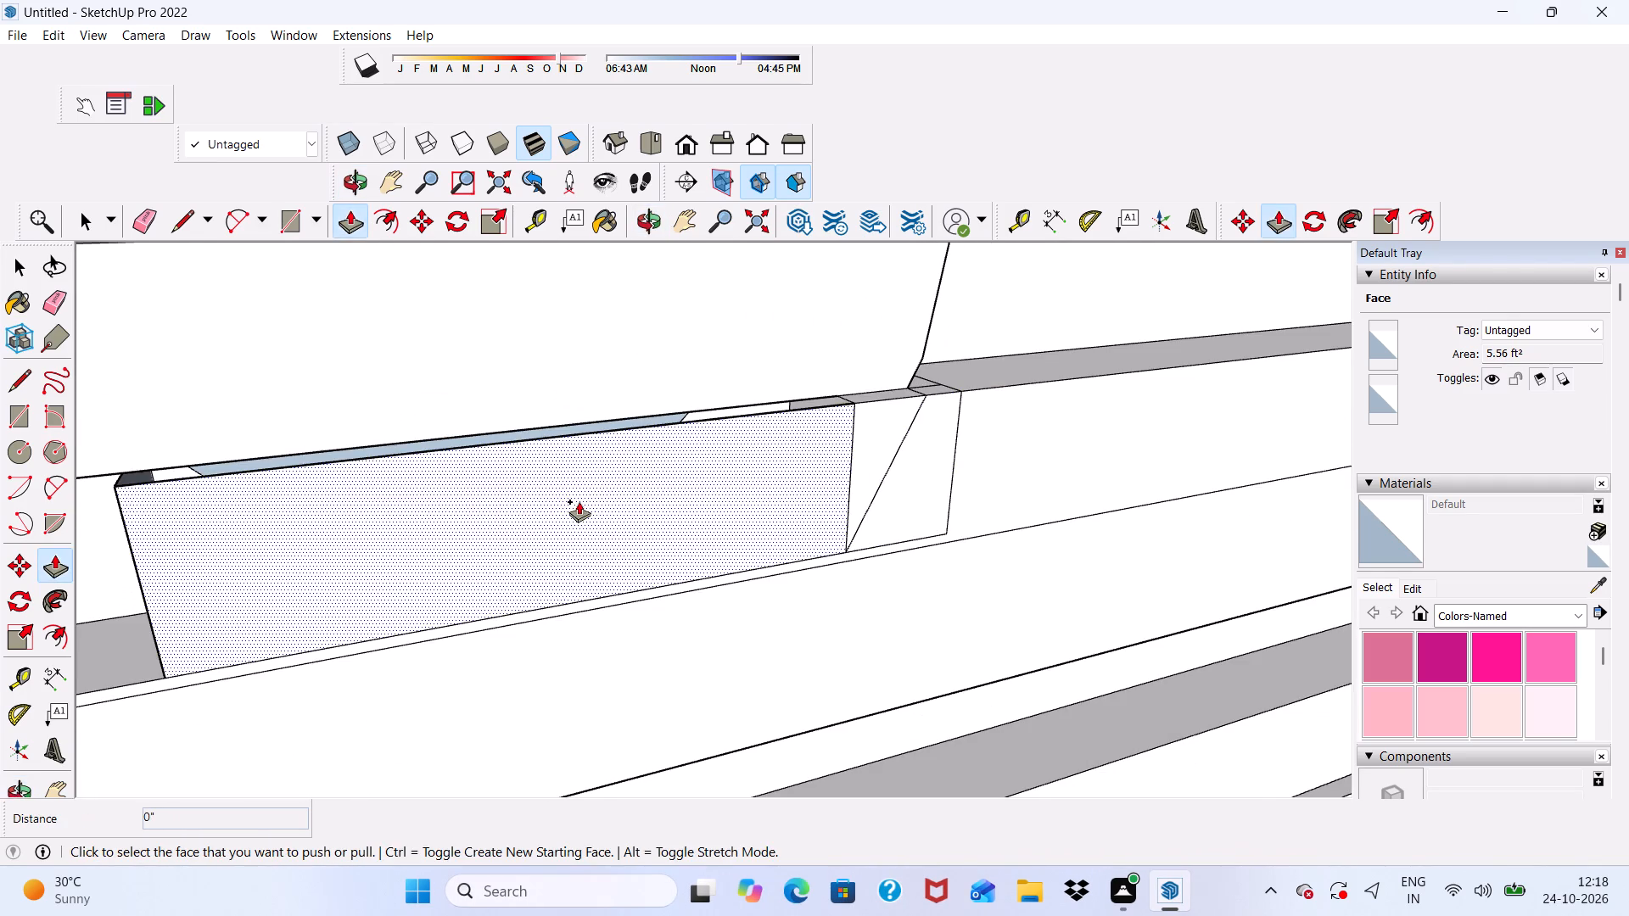
pyautogui.moveTo(579, 501); pyautogui.dragTo(869, 421, button='middle')
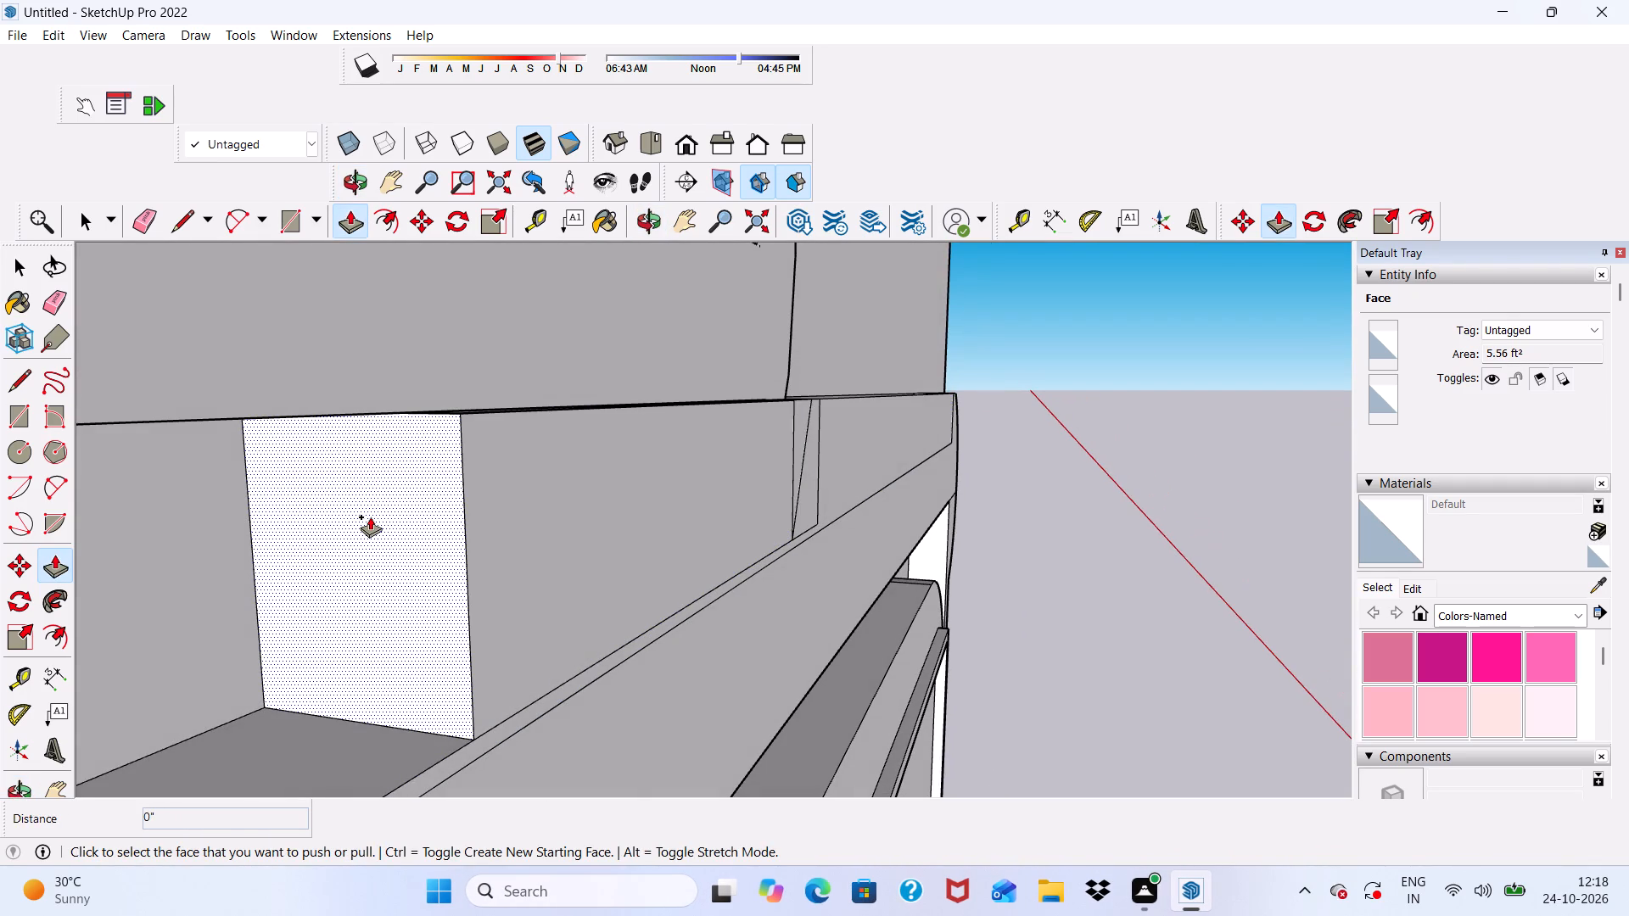
pyautogui.click(370, 517)
pyautogui.scroll(-20, 229, 567)
pyautogui.scroll(-8, 229, 567)
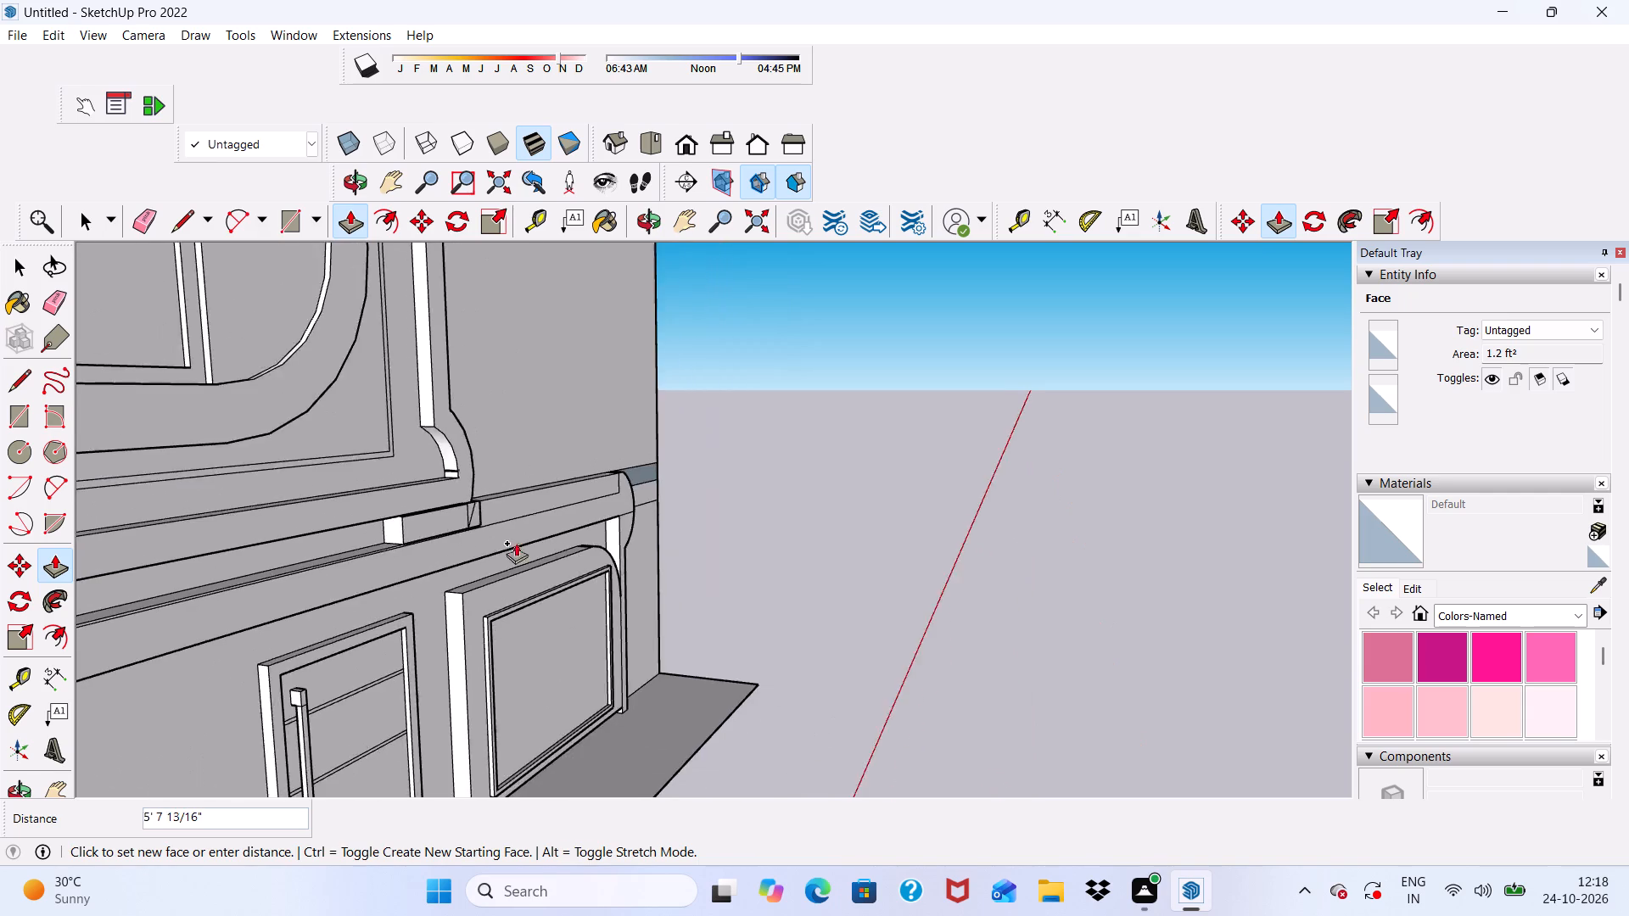
pyautogui.scroll(-5, 516, 543)
pyautogui.scroll(2, 125, 627)
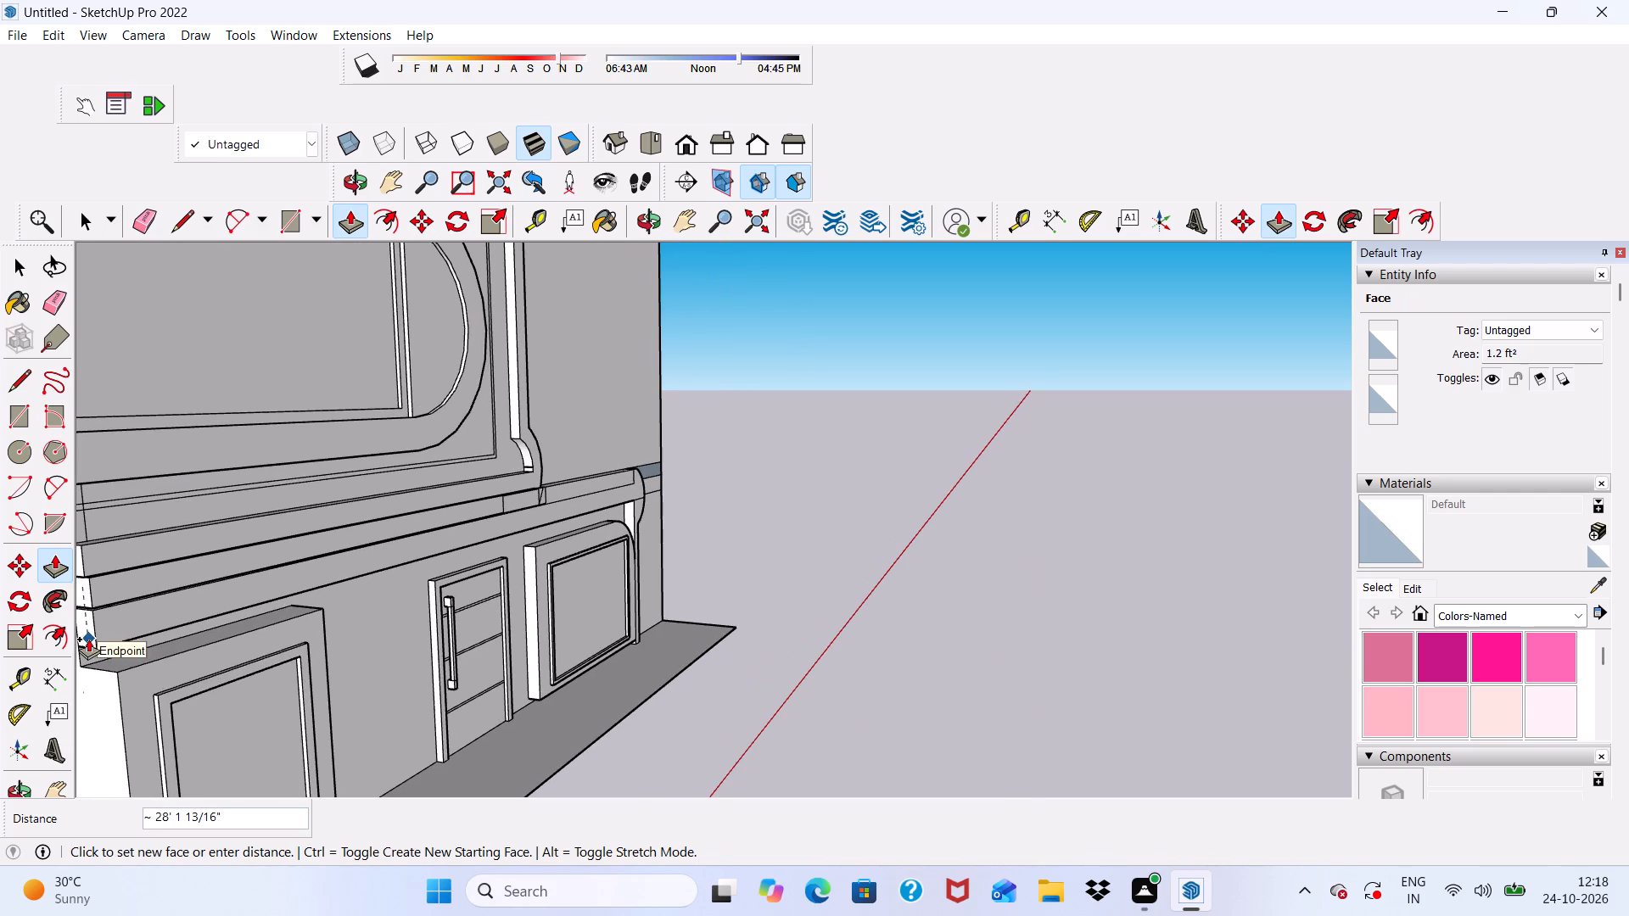
pyautogui.scroll(5, 88, 632)
pyautogui.scroll(-7, 157, 561)
pyautogui.scroll(8, 136, 680)
pyautogui.scroll(1, 66, 530)
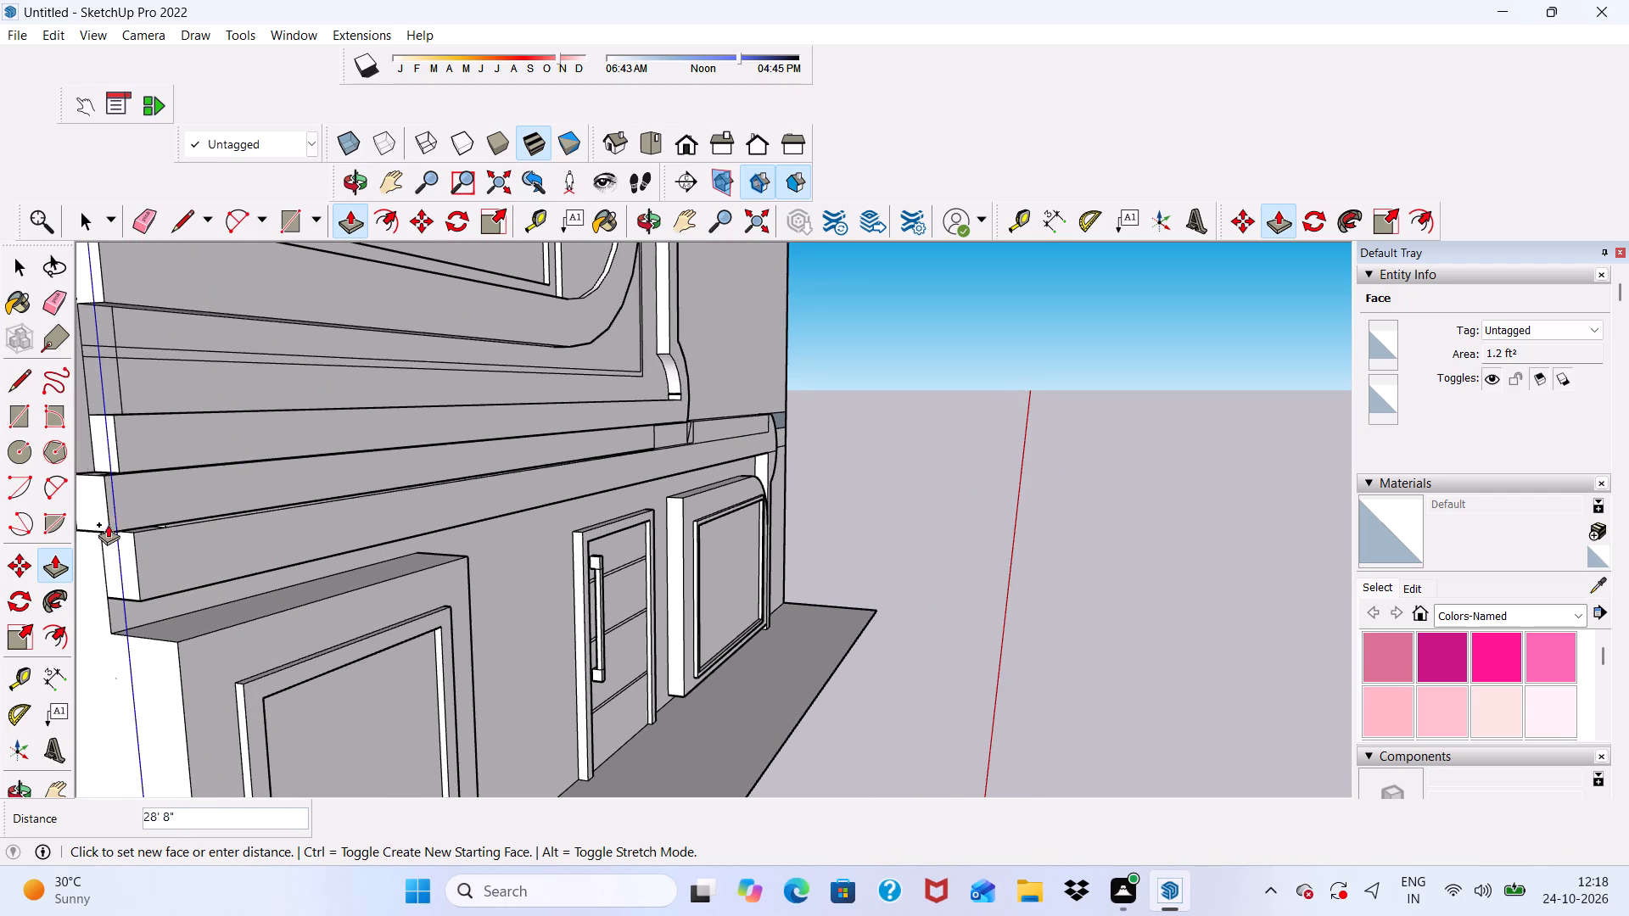
pyautogui.scroll(5, 139, 592)
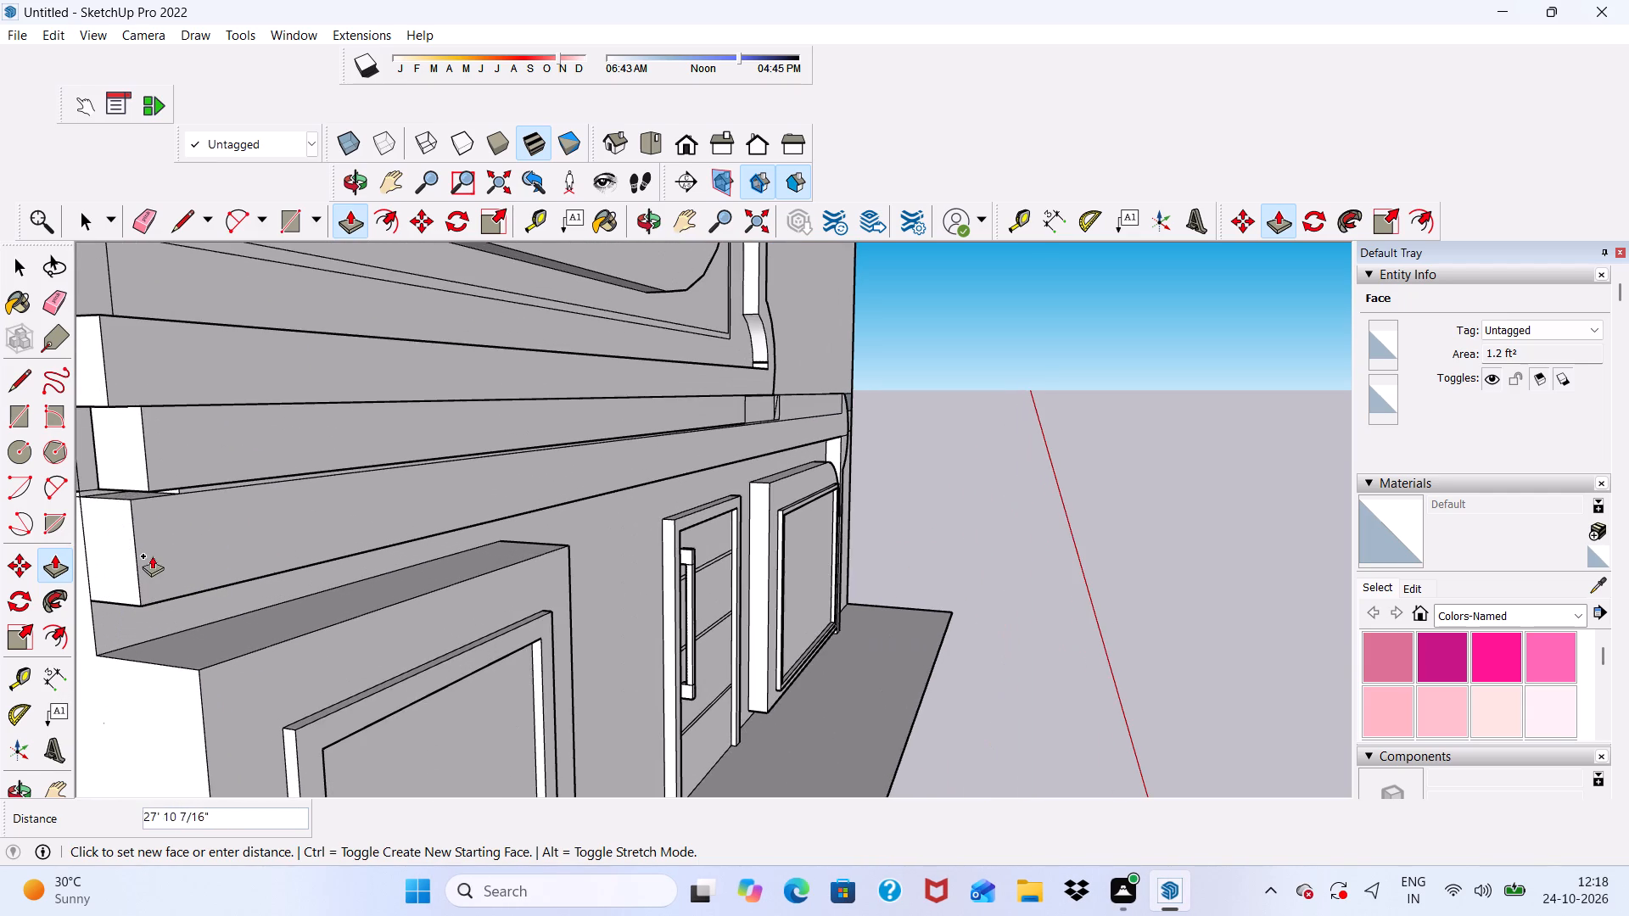
pyautogui.click(143, 593)
# Pull the small sliver face between the extended block and the band at the band's square end by about 1 15/16".
pyautogui.scroll(6, 153, 485)
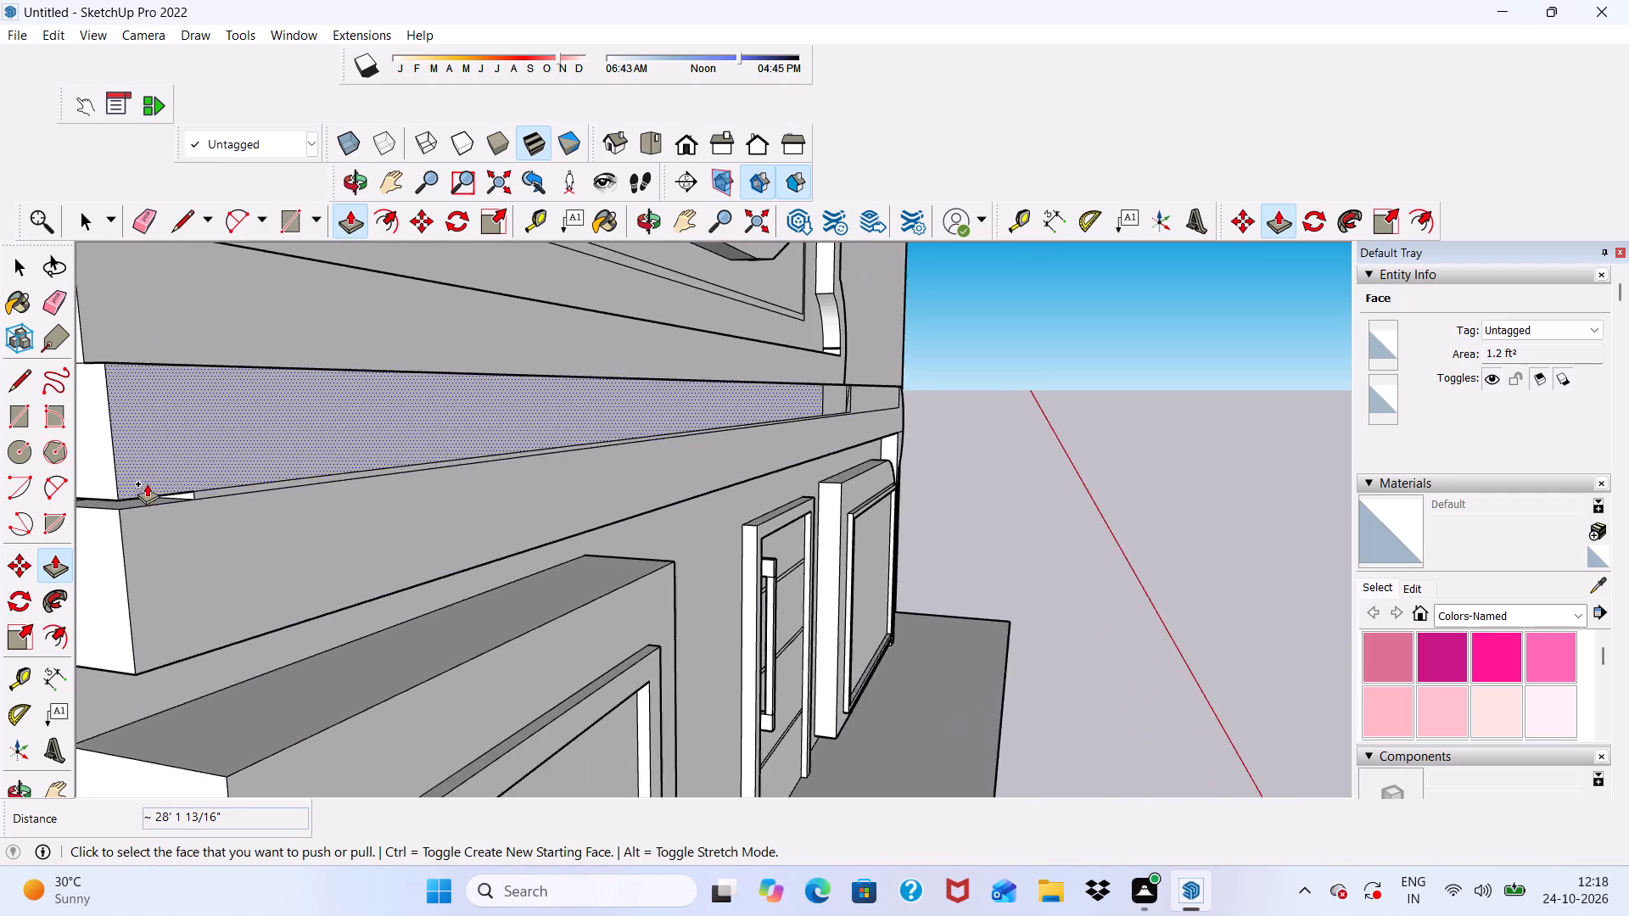
pyautogui.scroll(13, 147, 483)
pyautogui.click(151, 517)
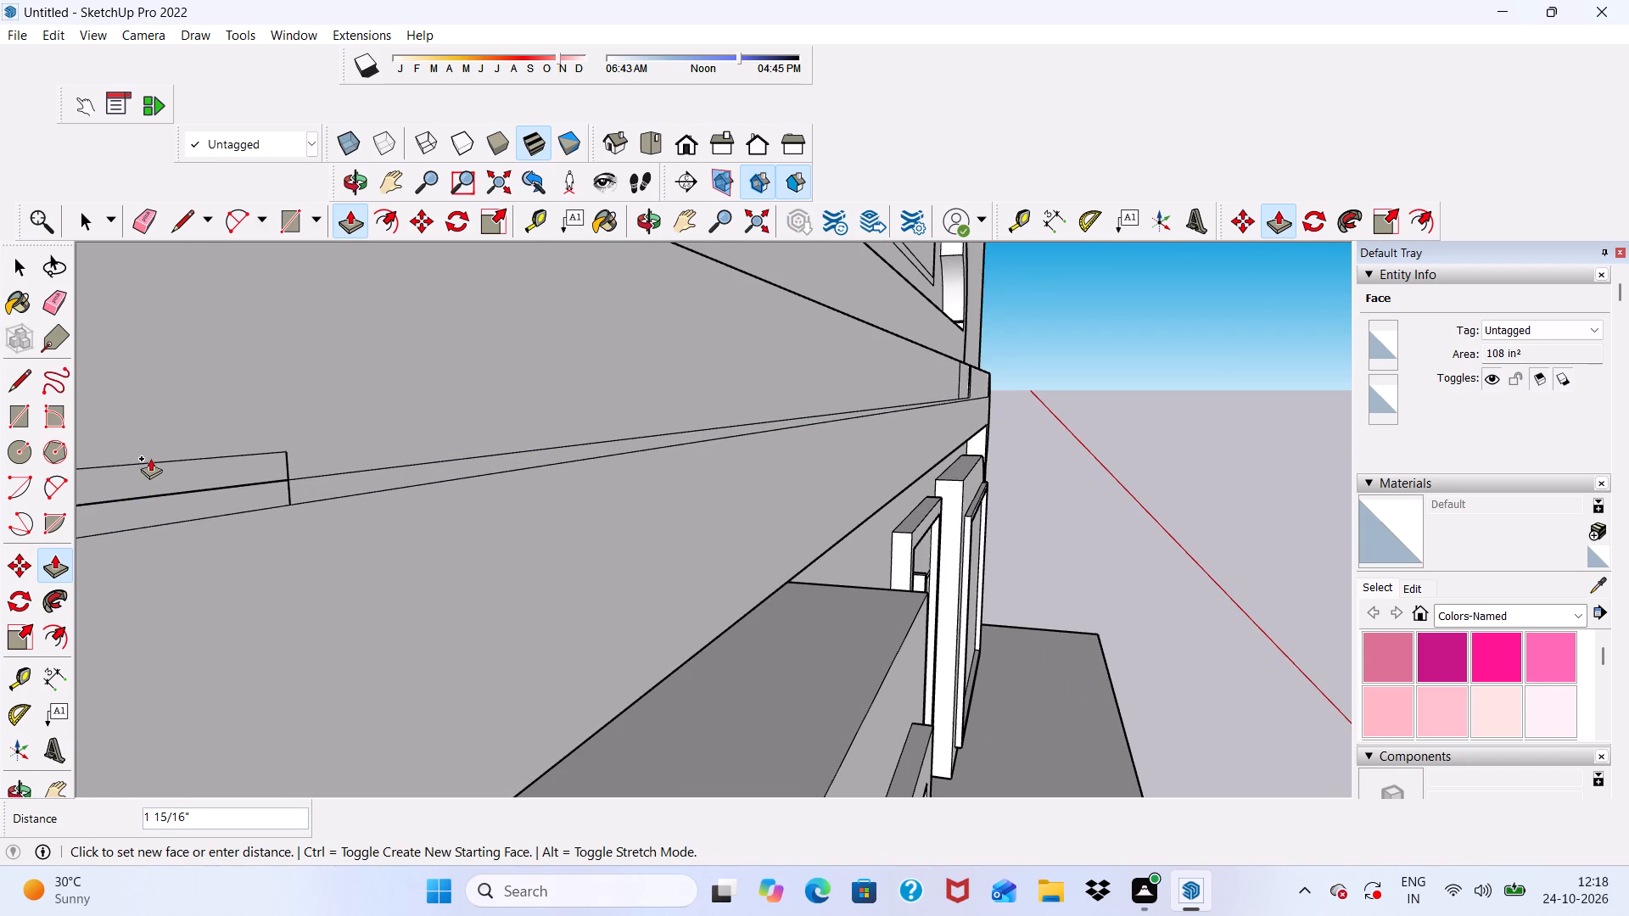
pyautogui.click(151, 457)
pyautogui.scroll(-16, 158, 511)
pyautogui.moveTo(408, 566); pyautogui.dragTo(0, 681, button='middle')
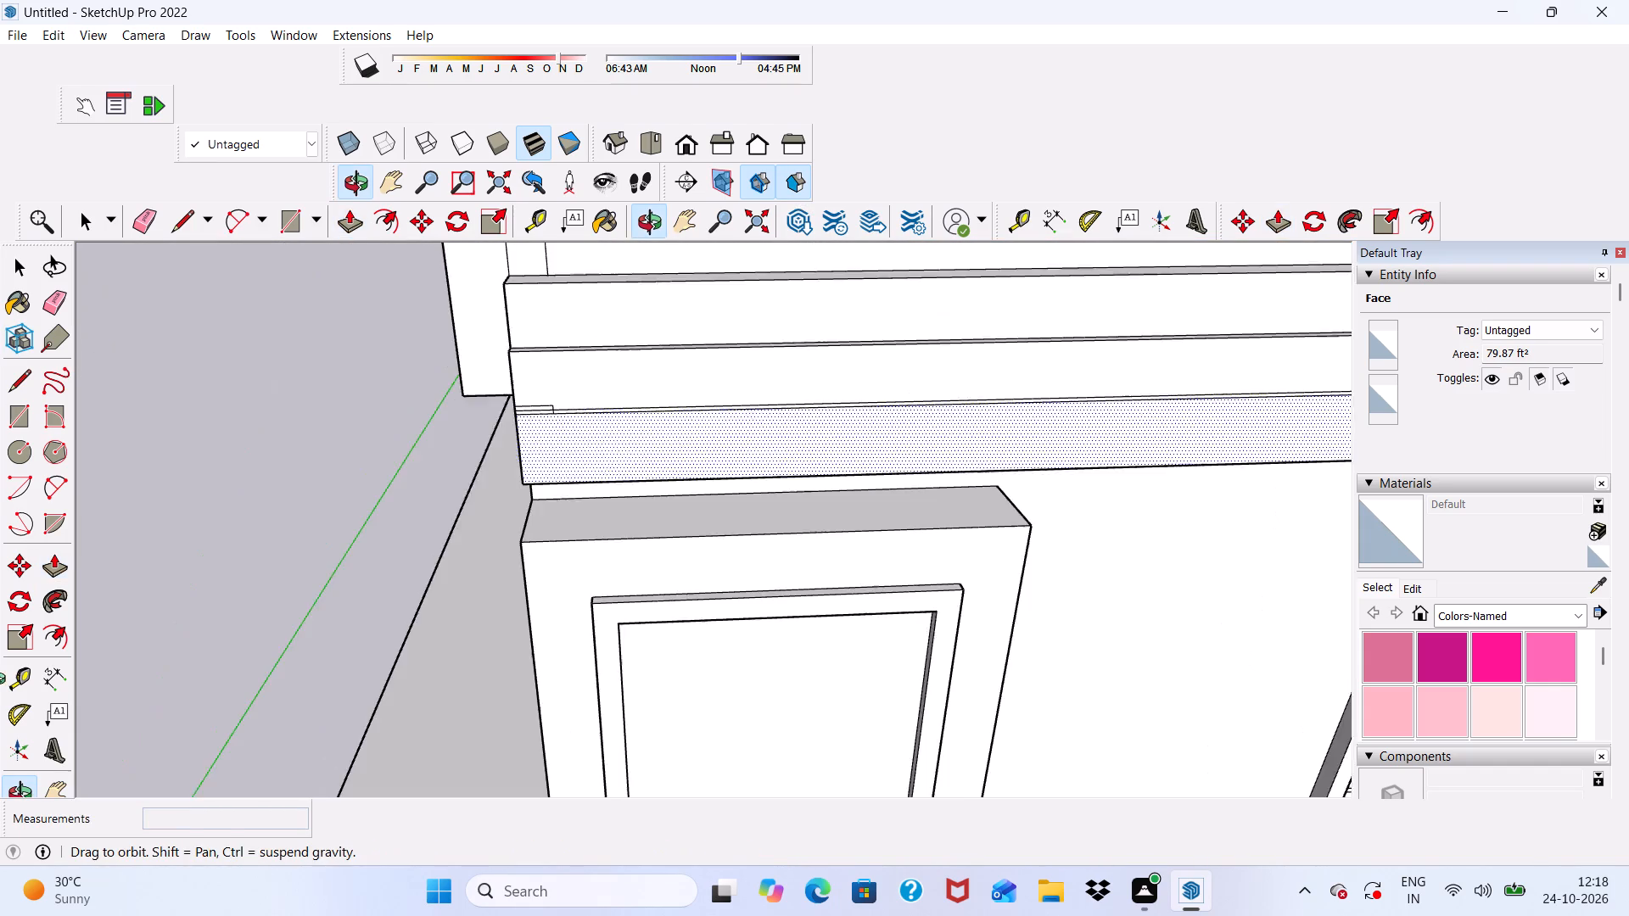
# Erase the leftover edges of the small sliver on the band's front face at its square end.
pyautogui.moveTo(0, 681); pyautogui.dragTo(0, 671, button='middle')
pyautogui.scroll(1, 238, 440)
pyautogui.scroll(-12, 463, 331)
pyautogui.moveTo(662, 443); pyautogui.dragTo(659, 252, button='middle')
pyautogui.scroll(2, 659, 254)
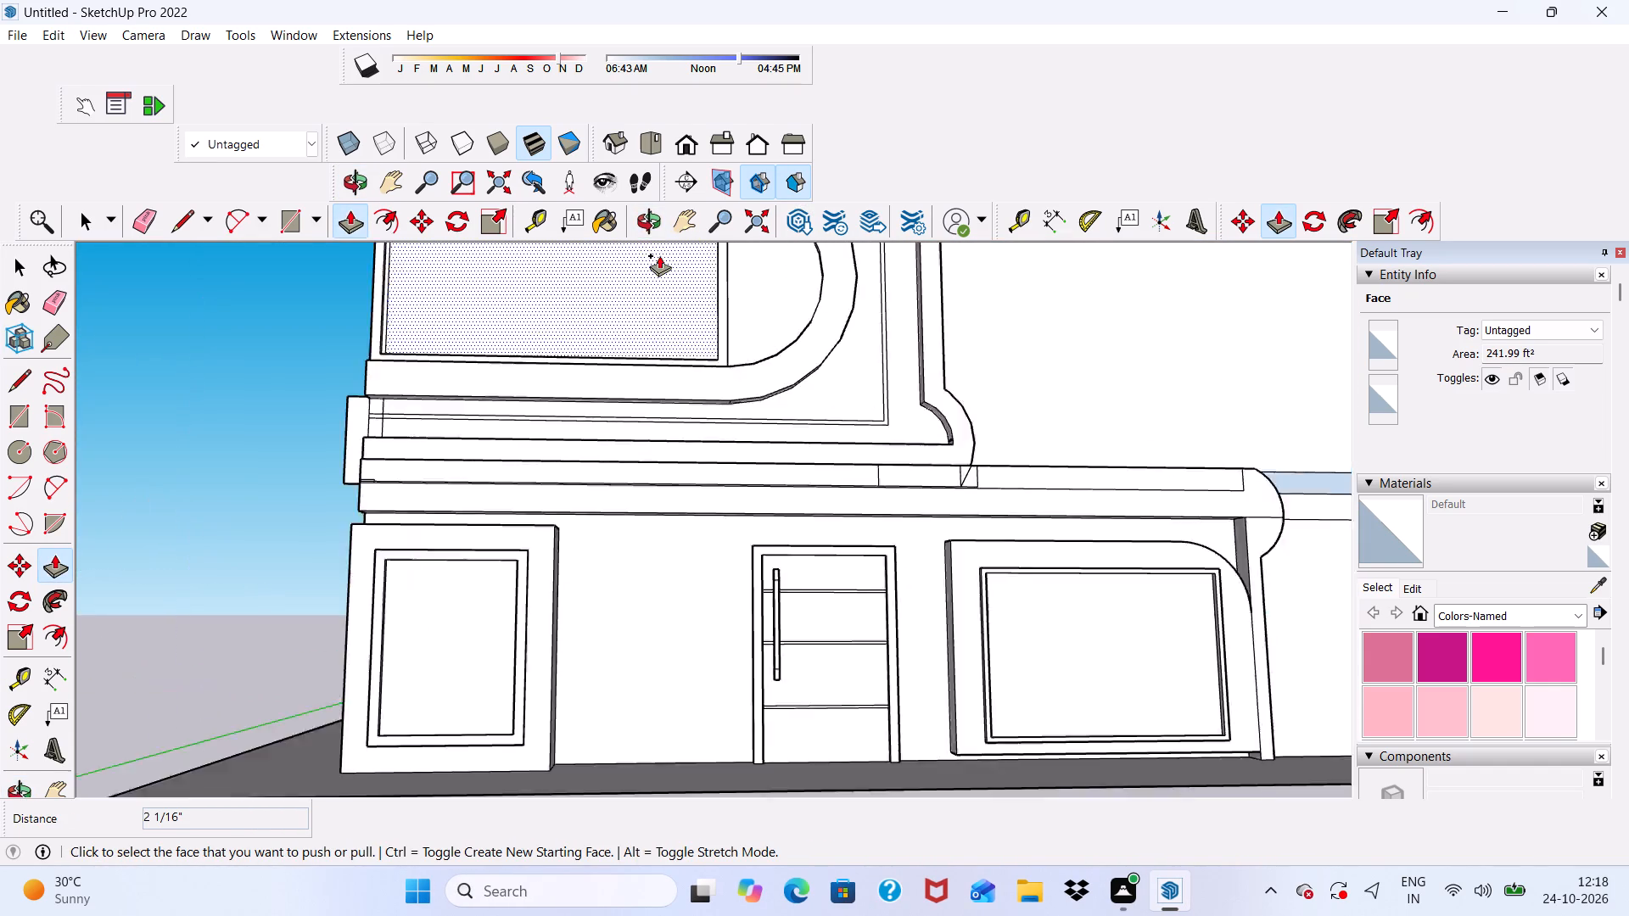
pyautogui.scroll(8, 659, 255)
pyautogui.moveTo(357, 531); pyautogui.dragTo(327, 666, button='middle')
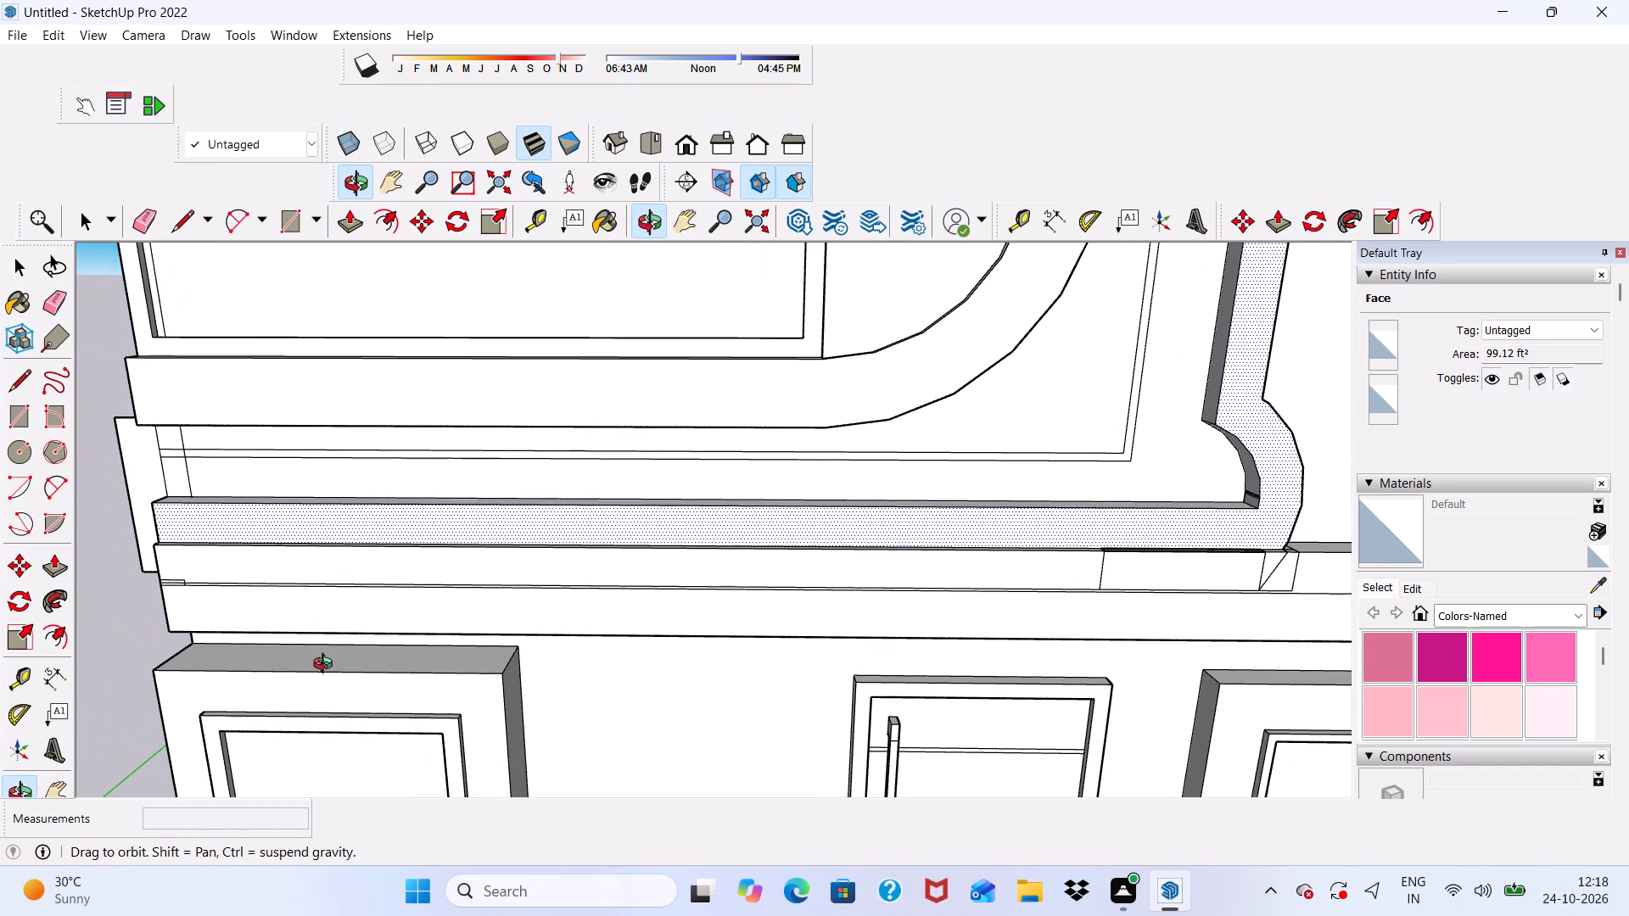
pyautogui.moveTo(327, 666); pyautogui.dragTo(326, 670, button='middle')
pyautogui.click(134, 212)
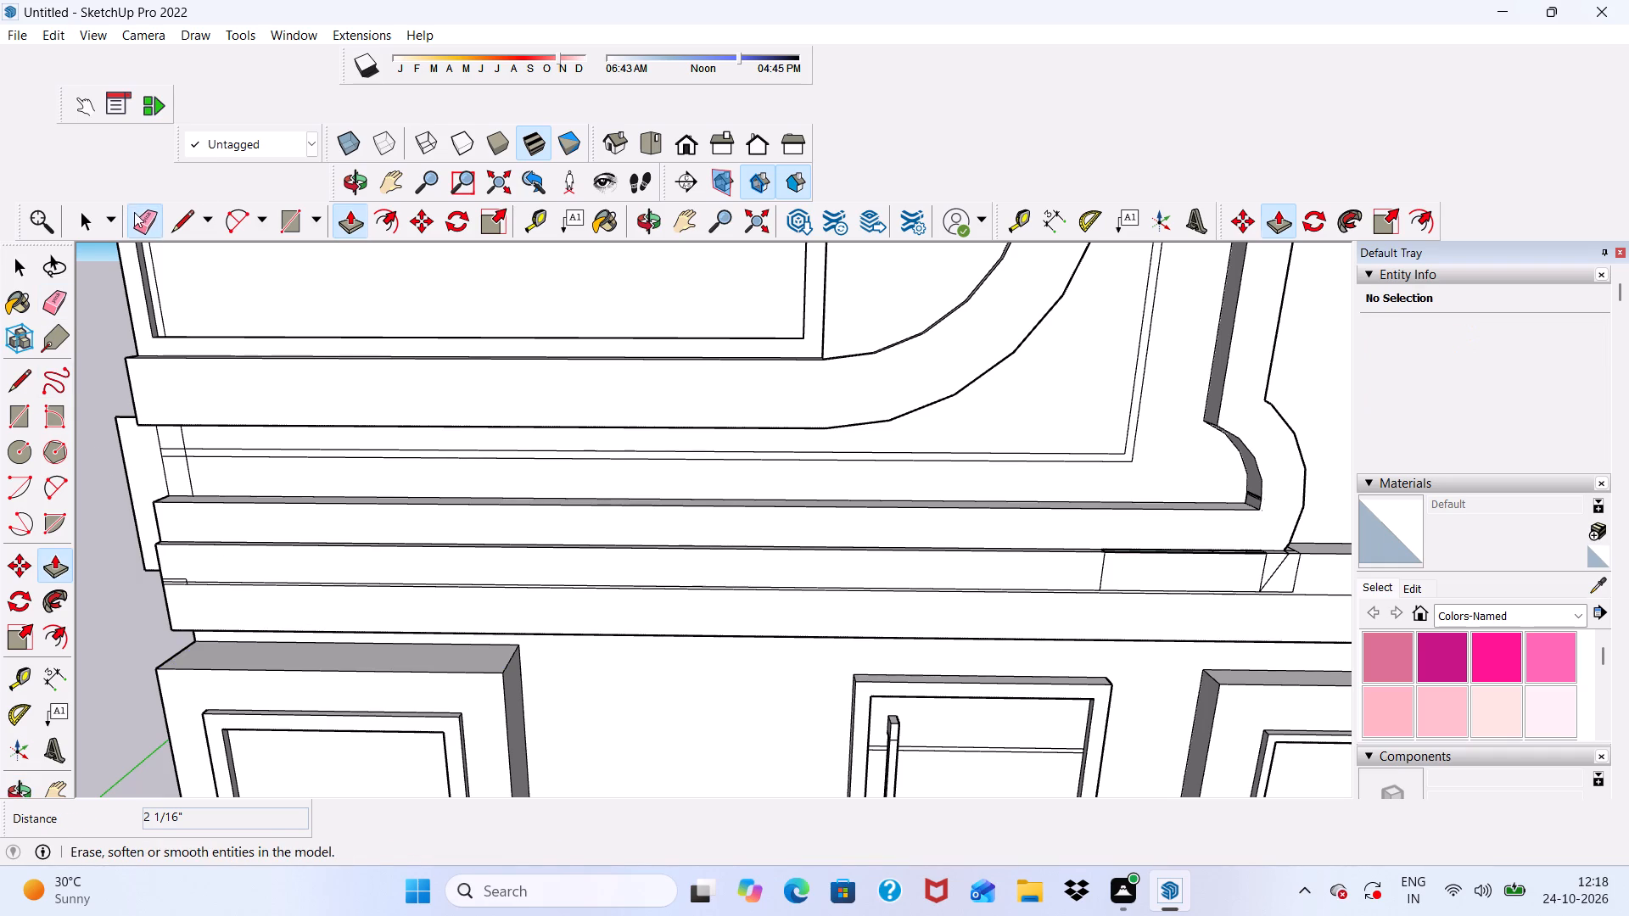
pyautogui.scroll(4, 193, 534)
pyautogui.scroll(-2, 193, 536)
pyautogui.moveTo(195, 584); pyautogui.dragTo(195, 639)
pyautogui.moveTo(160, 583); pyautogui.dragTo(172, 622)
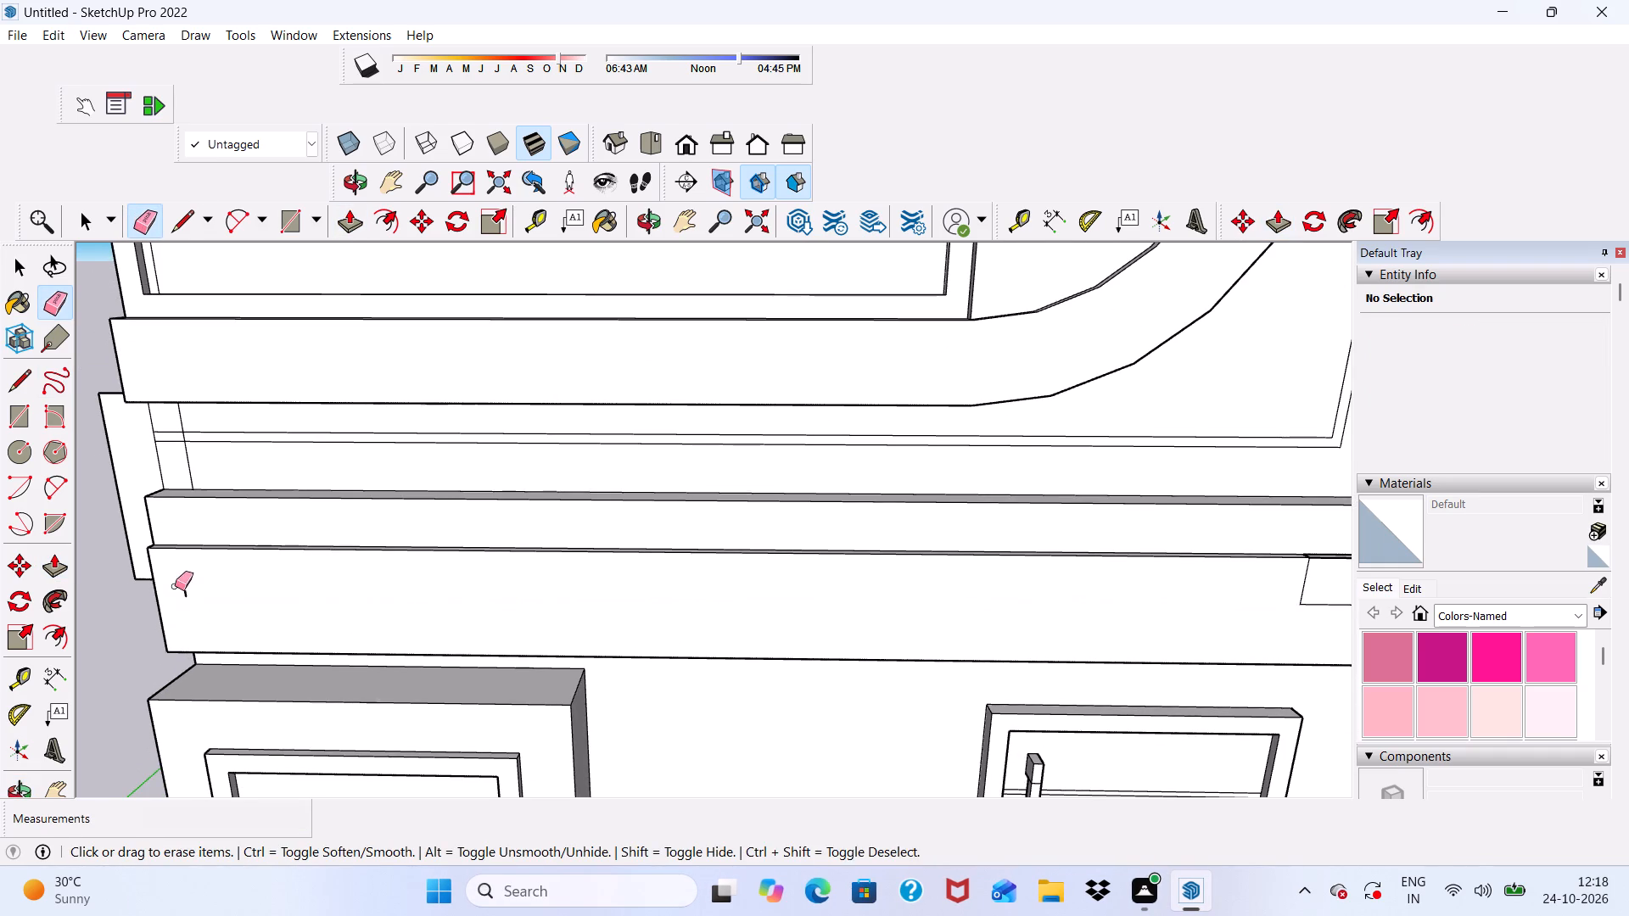
pyautogui.moveTo(185, 597); pyautogui.dragTo(196, 623)
pyautogui.click(192, 598)
# Erase the leftover rectangle and diagonal edges on the band's front face below the facade frame's rounded corner.
pyautogui.scroll(-5, 80, 581)
pyautogui.scroll(7, 1000, 643)
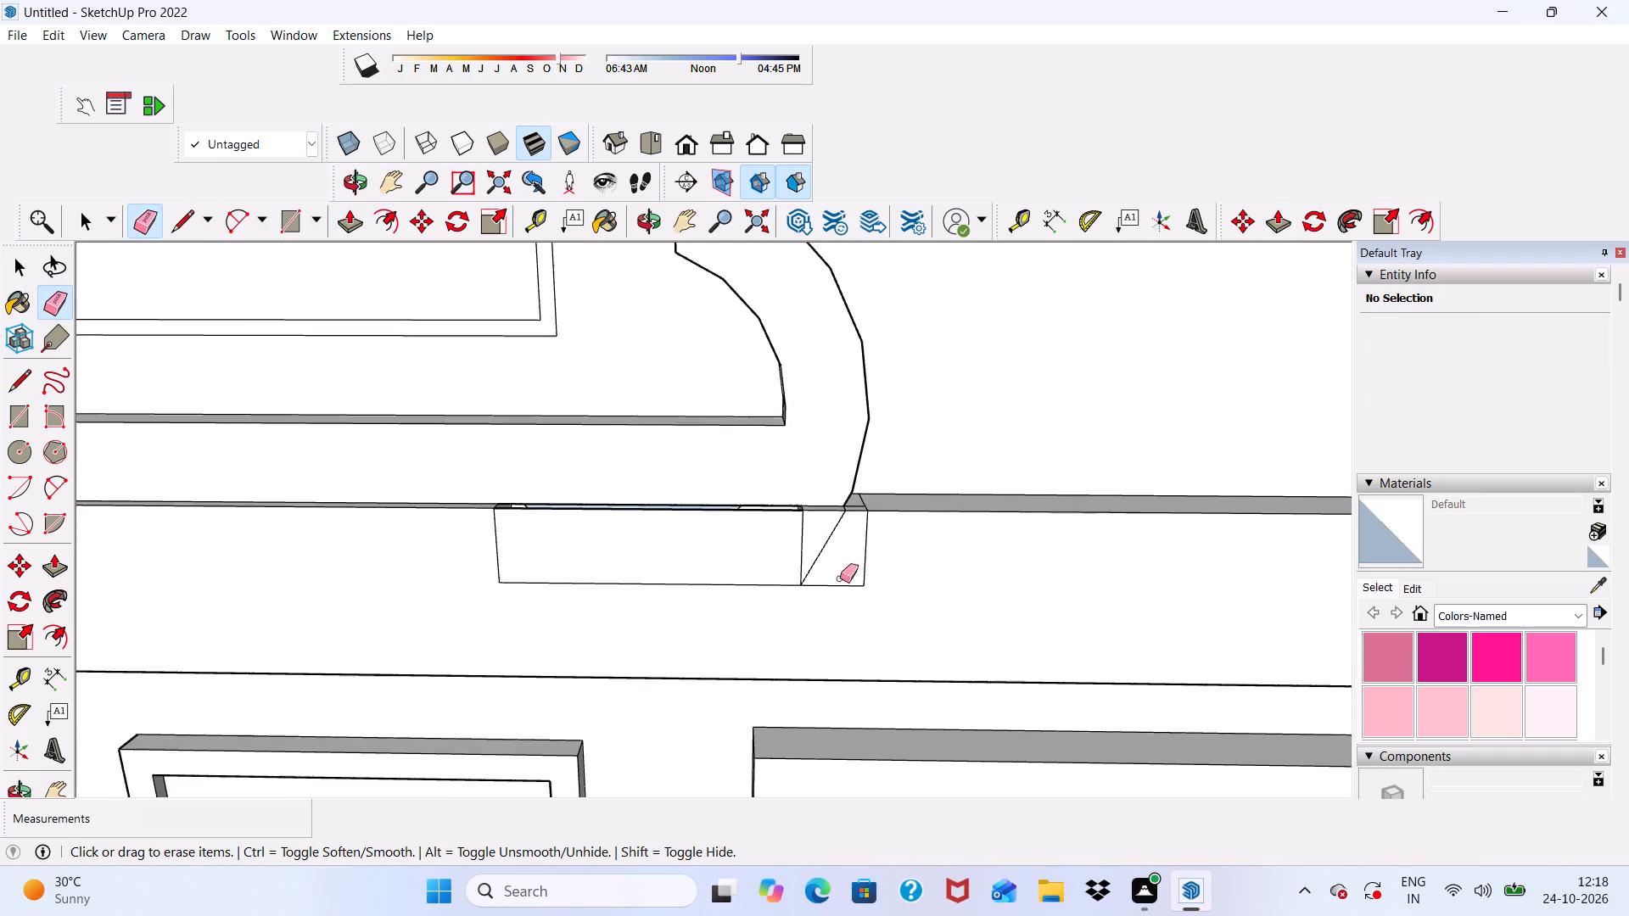
pyautogui.scroll(7, 840, 578)
pyautogui.moveTo(876, 537); pyautogui.dragTo(826, 589)
pyautogui.moveTo(809, 530); pyautogui.dragTo(675, 622)
pyautogui.moveTo(735, 533); pyautogui.dragTo(771, 572)
pyautogui.moveTo(762, 589); pyautogui.dragTo(792, 618)
pyautogui.moveTo(808, 604); pyautogui.dragTo(819, 620)
# Erase the leftover dividing edges on the band's top face beside the facade frame's rounded corner.
pyautogui.scroll(8, 904, 457)
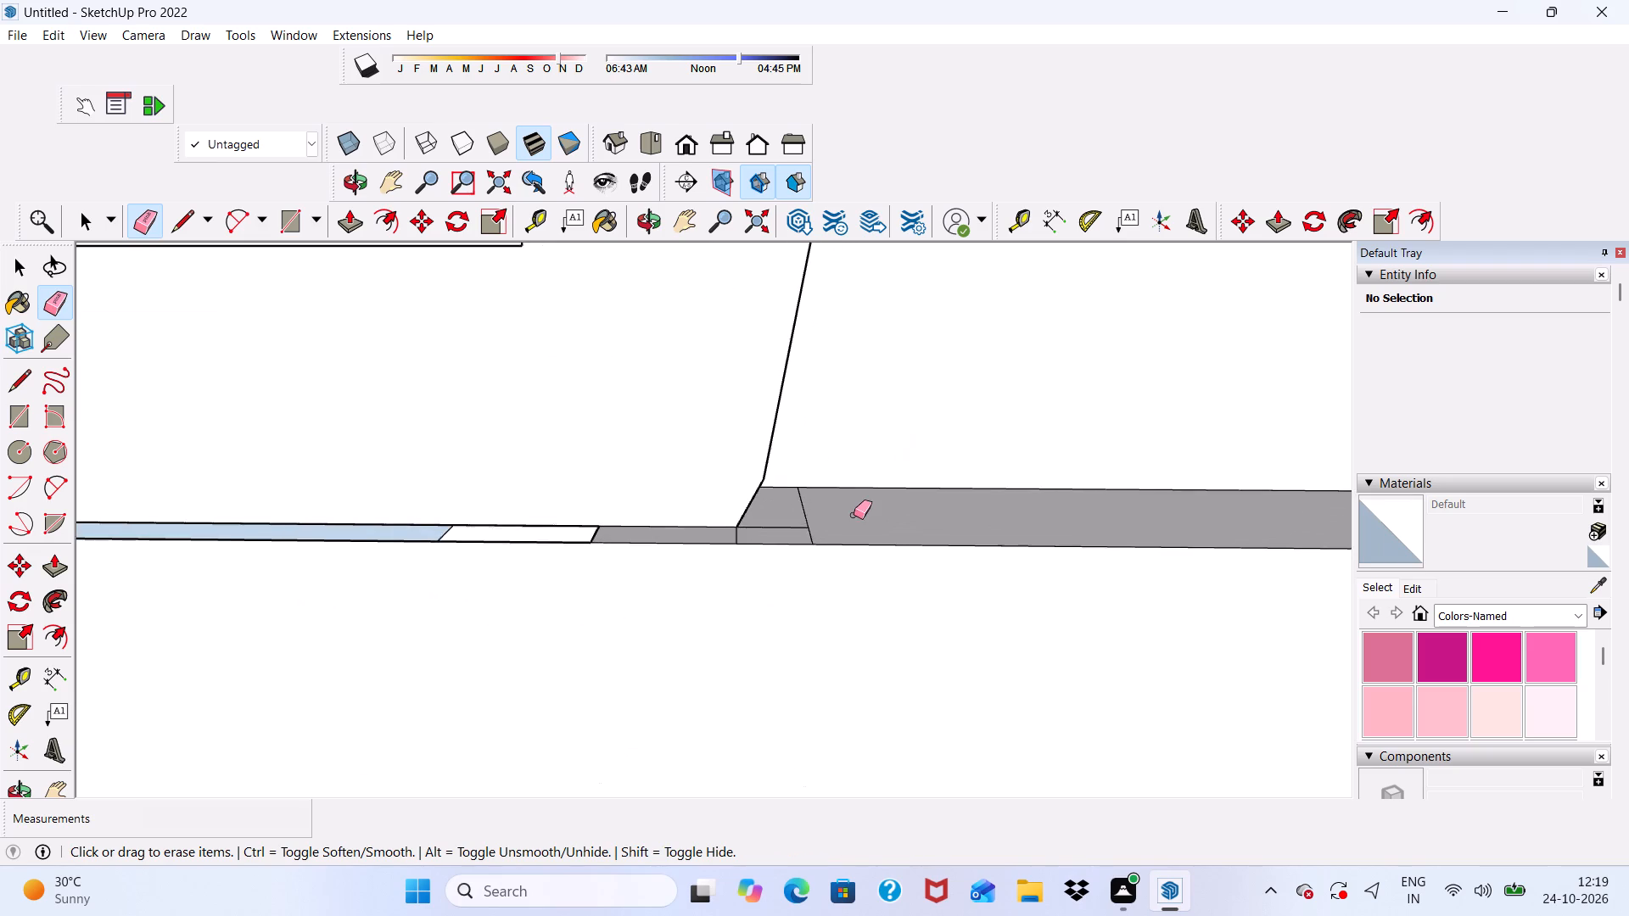
pyautogui.scroll(1, 854, 515)
pyautogui.moveTo(809, 531); pyautogui.dragTo(781, 548)
pyautogui.moveTo(770, 518); pyautogui.dragTo(753, 543)
pyautogui.moveTo(703, 539); pyautogui.dragTo(745, 534)
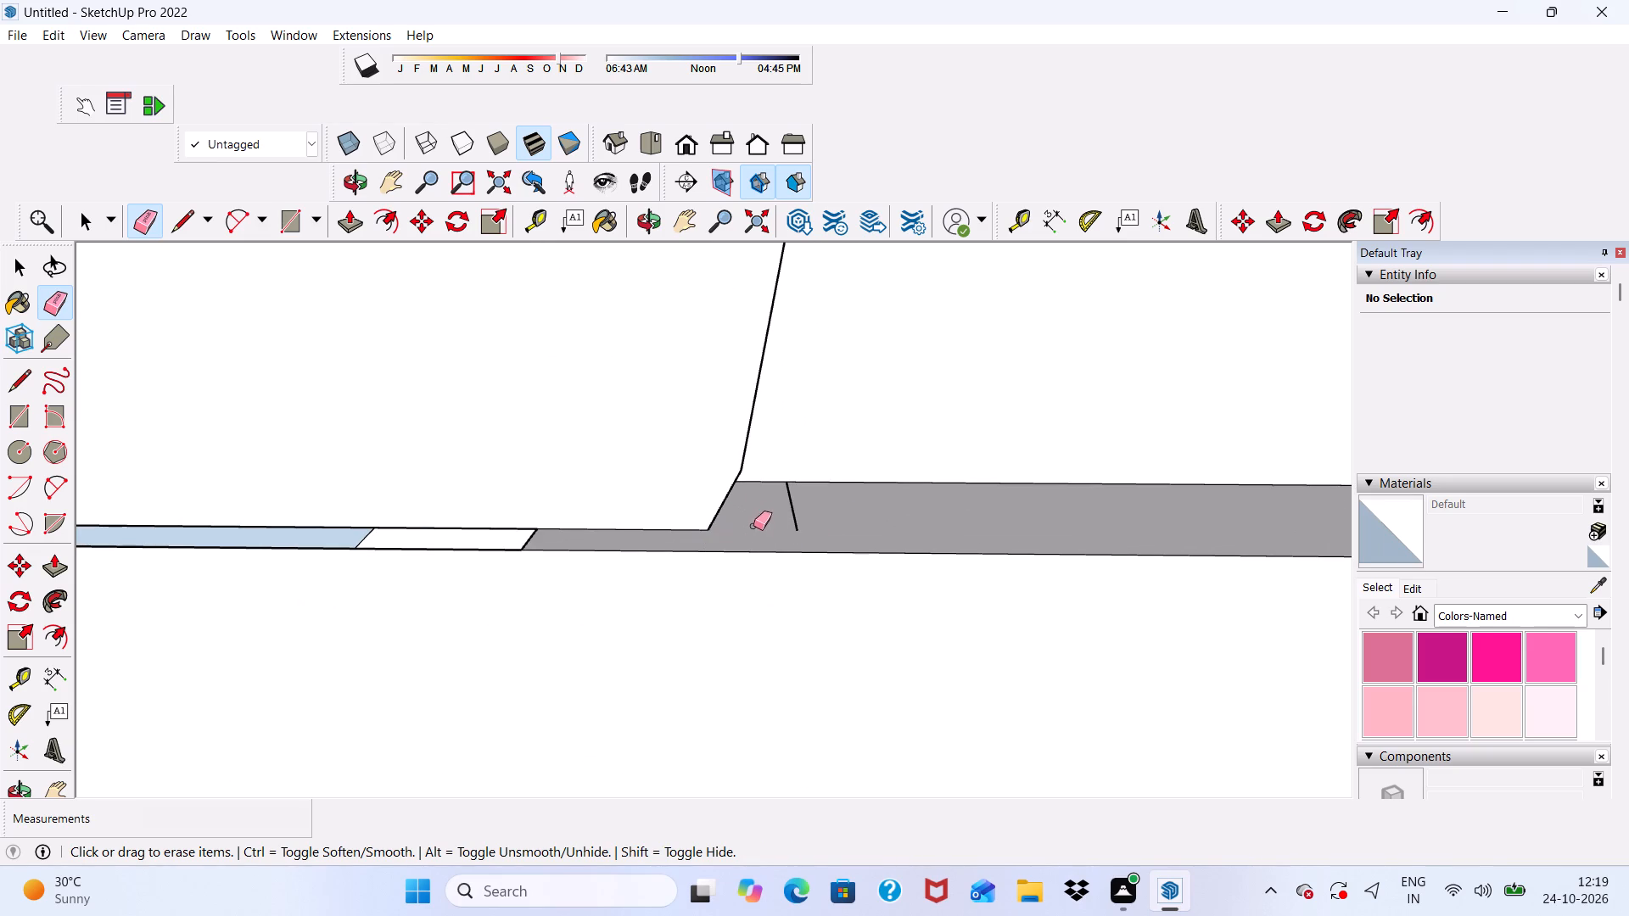
pyautogui.moveTo(770, 514); pyautogui.dragTo(796, 512)
# Erase the remaining short vertical edge on the band's front face below the facade frame.
pyautogui.scroll(-17, 789, 483)
pyautogui.scroll(6, 382, 530)
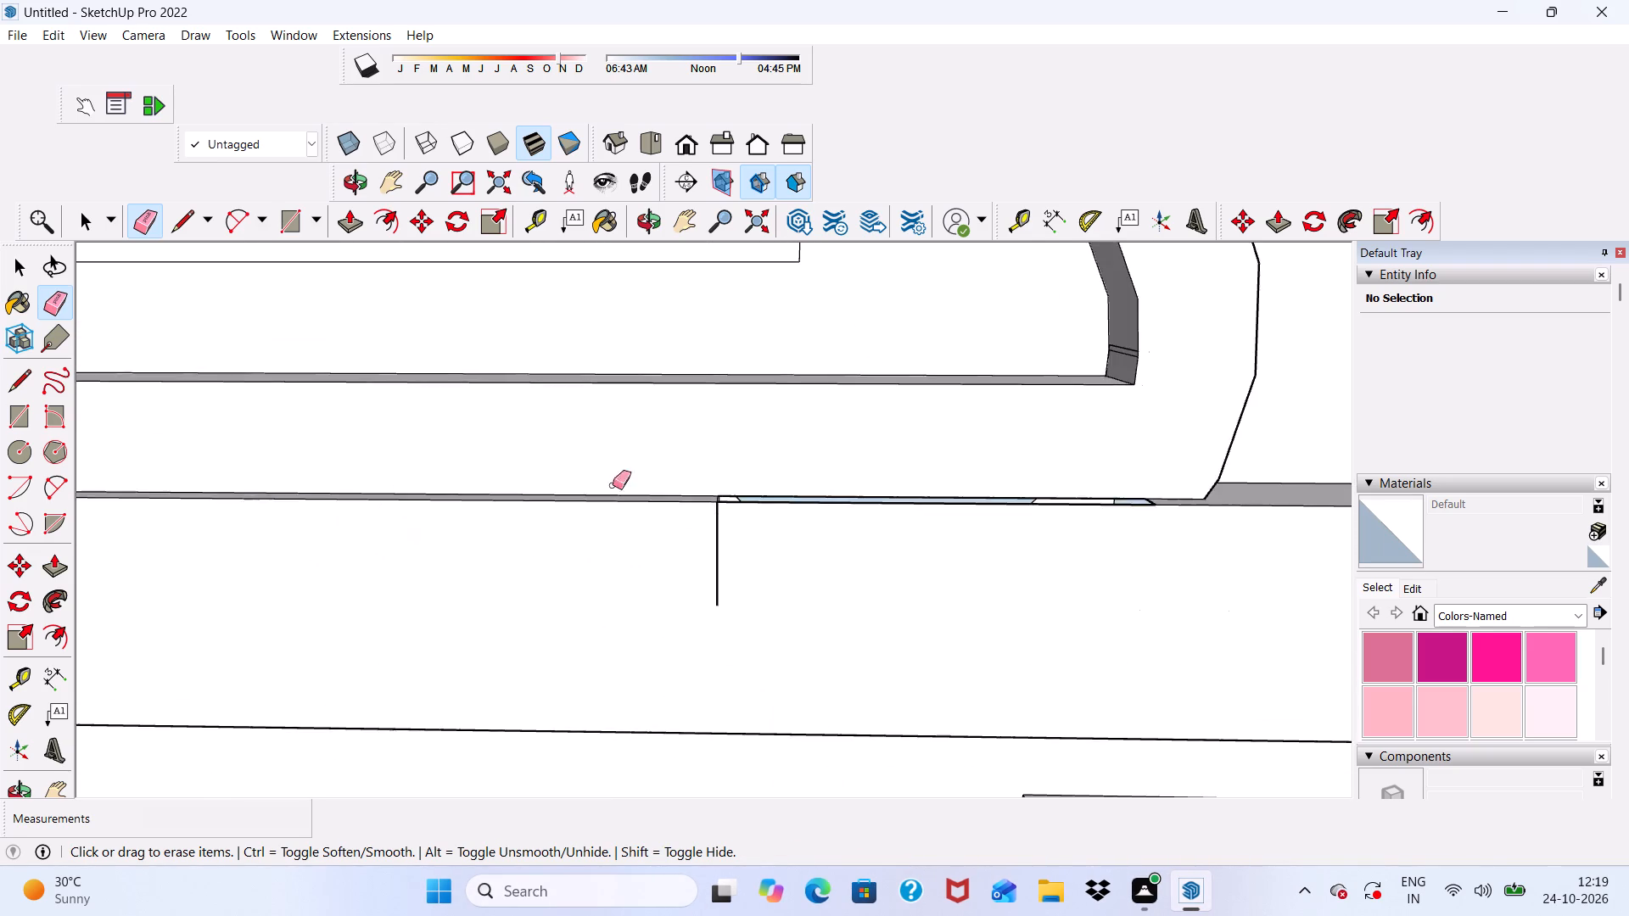
pyautogui.scroll(3, 680, 519)
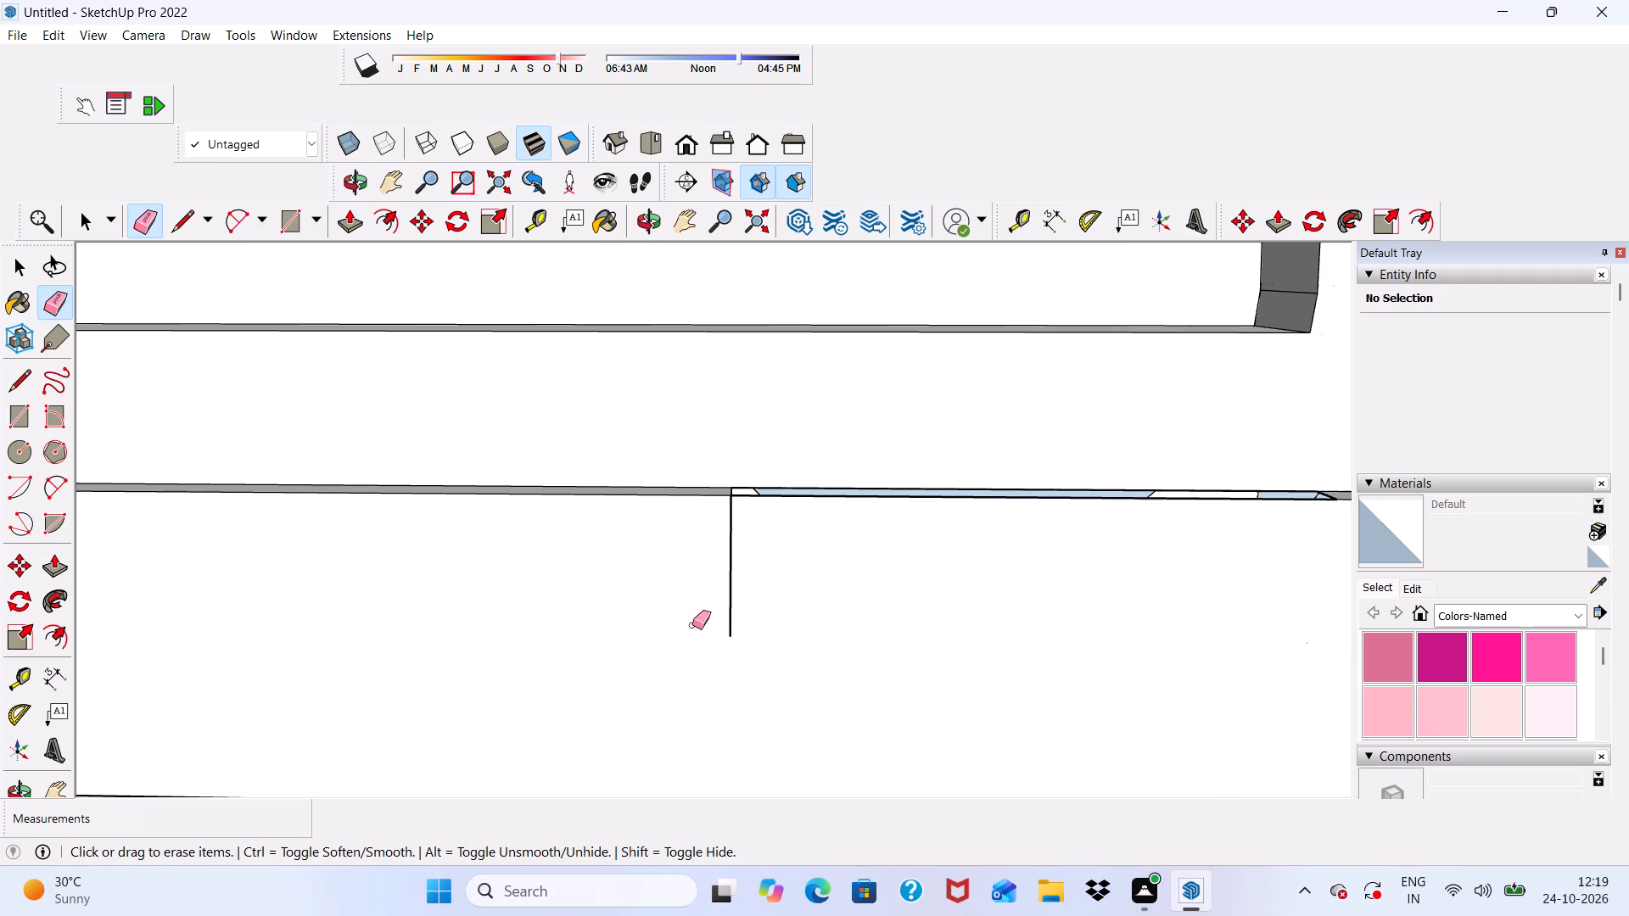
pyautogui.scroll(4, 724, 646)
pyautogui.moveTo(736, 543); pyautogui.dragTo(721, 586)
pyautogui.scroll(5, 715, 420)
pyautogui.scroll(-8, 710, 550)
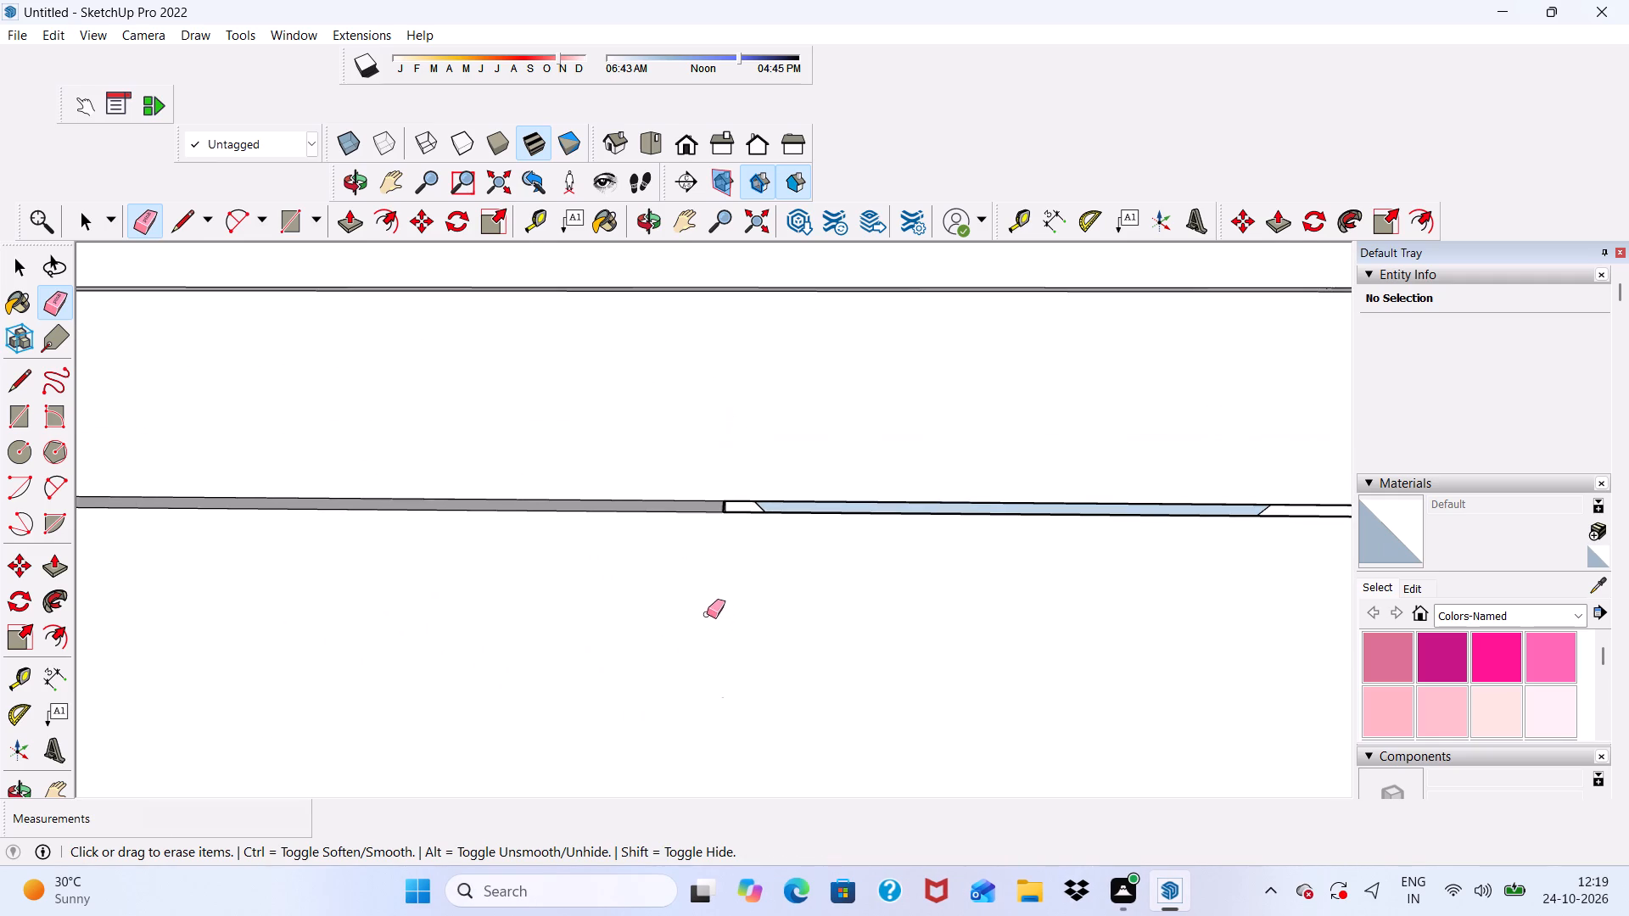
pyautogui.press('space')
# Erase the leftover vertical edge on the band's front face beside its rounded end.
pyautogui.scroll(-12, 696, 589)
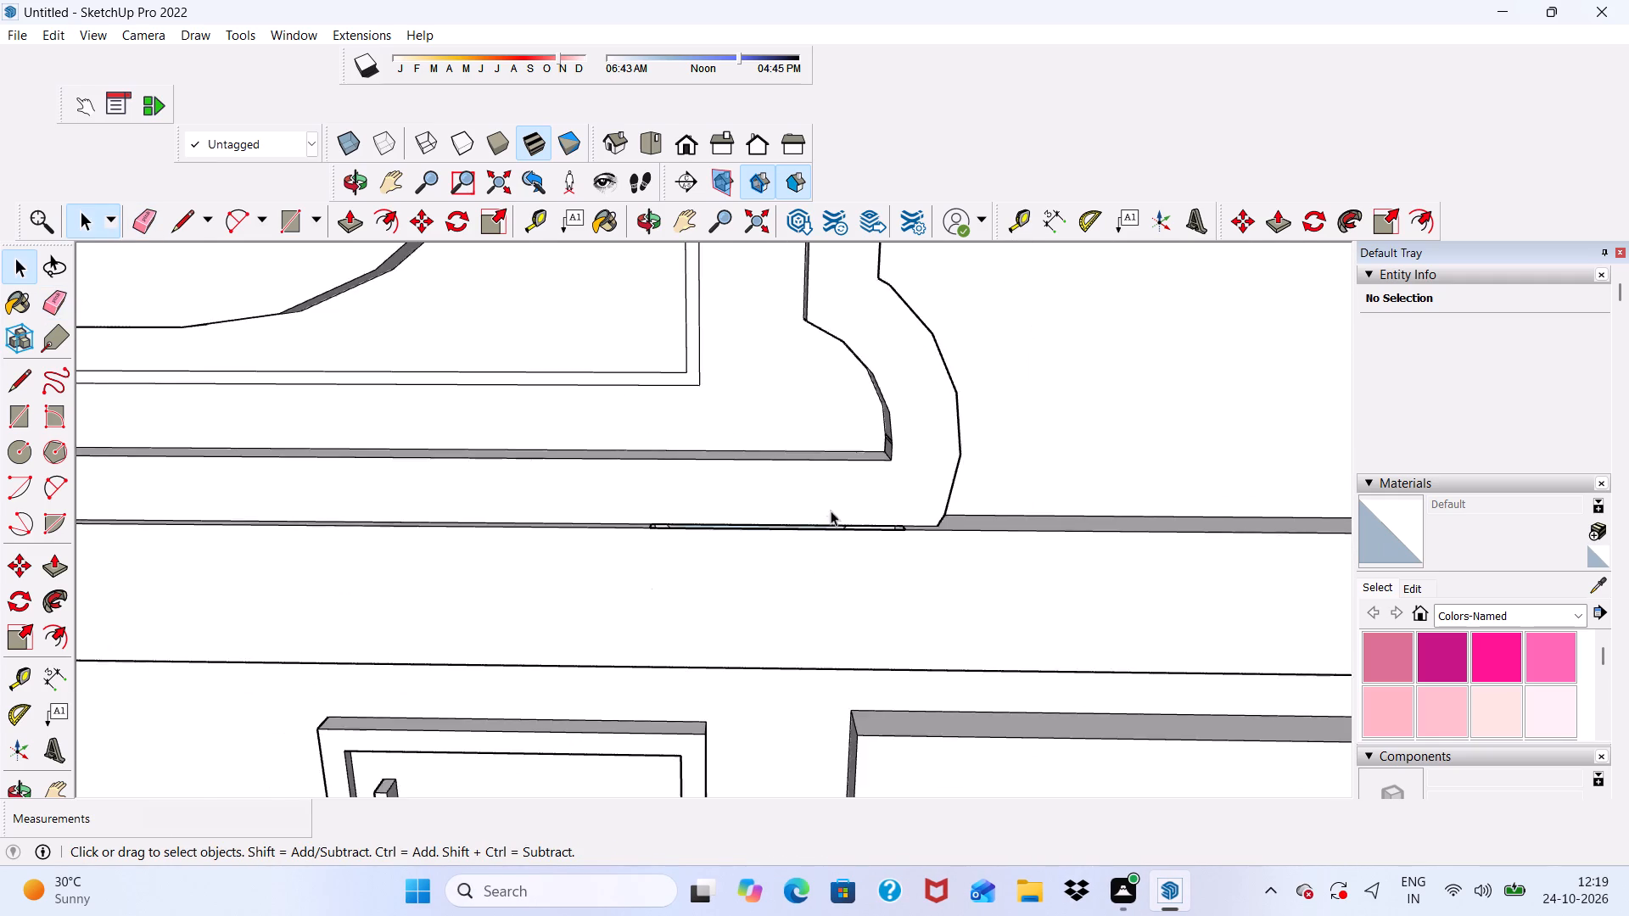
pyautogui.scroll(-4, 831, 511)
pyautogui.scroll(-11, 680, 596)
pyautogui.scroll(1, 730, 645)
pyautogui.moveTo(730, 645); pyautogui.dragTo(712, 600, button='middle')
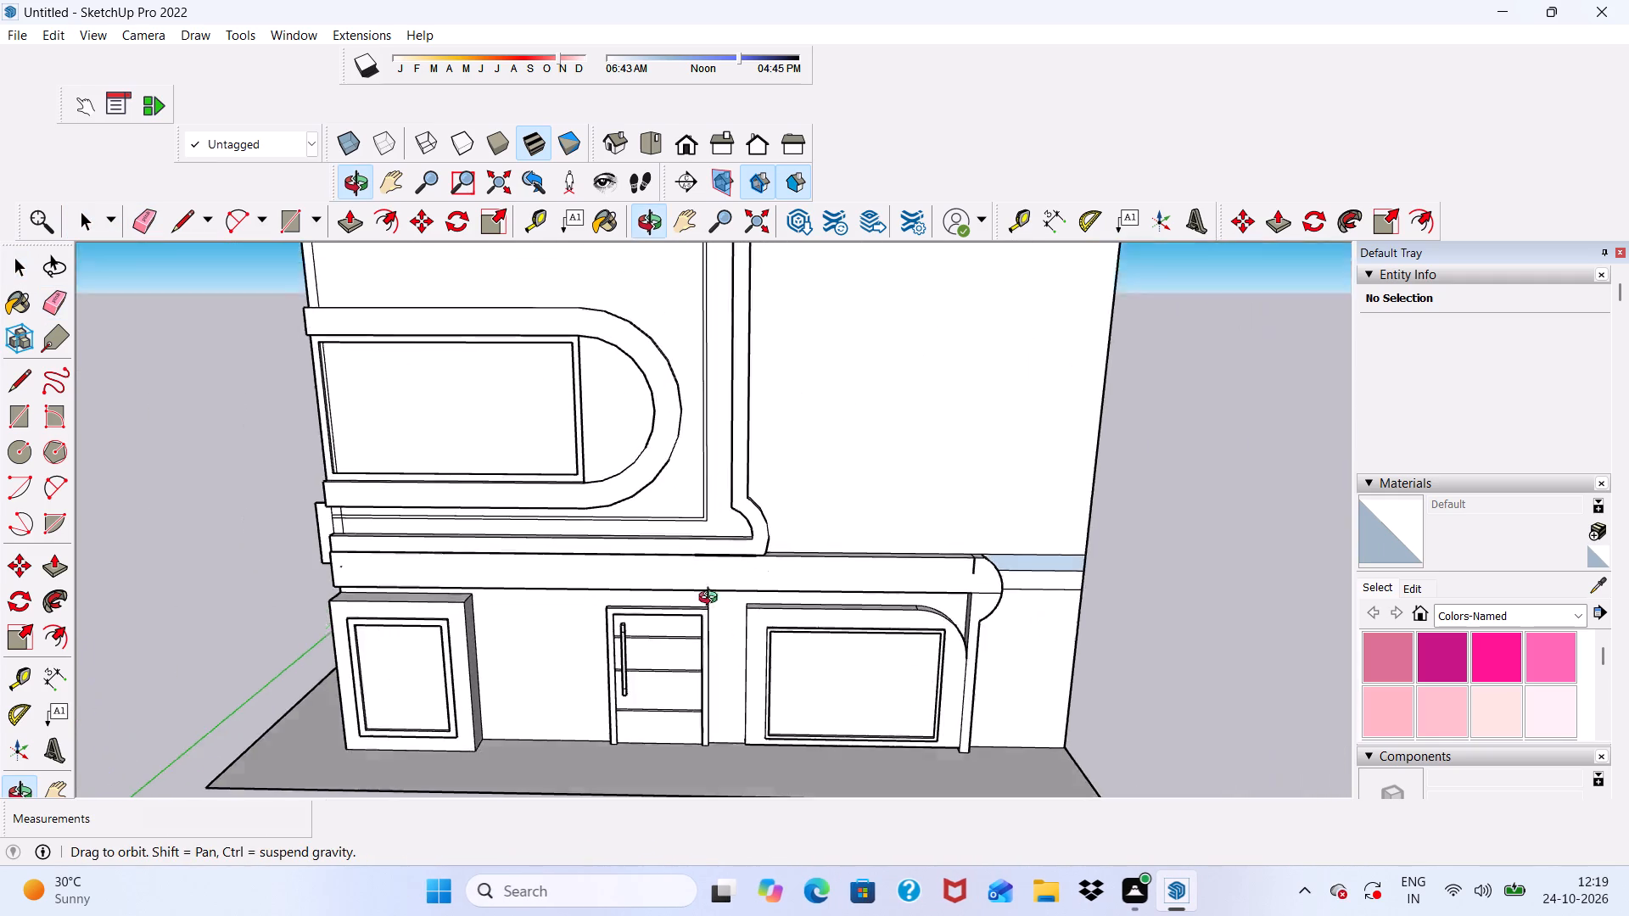
pyautogui.moveTo(712, 600); pyautogui.dragTo(374, 556, button='middle')
pyautogui.moveTo(797, 604); pyautogui.dragTo(857, 600, button='middle')
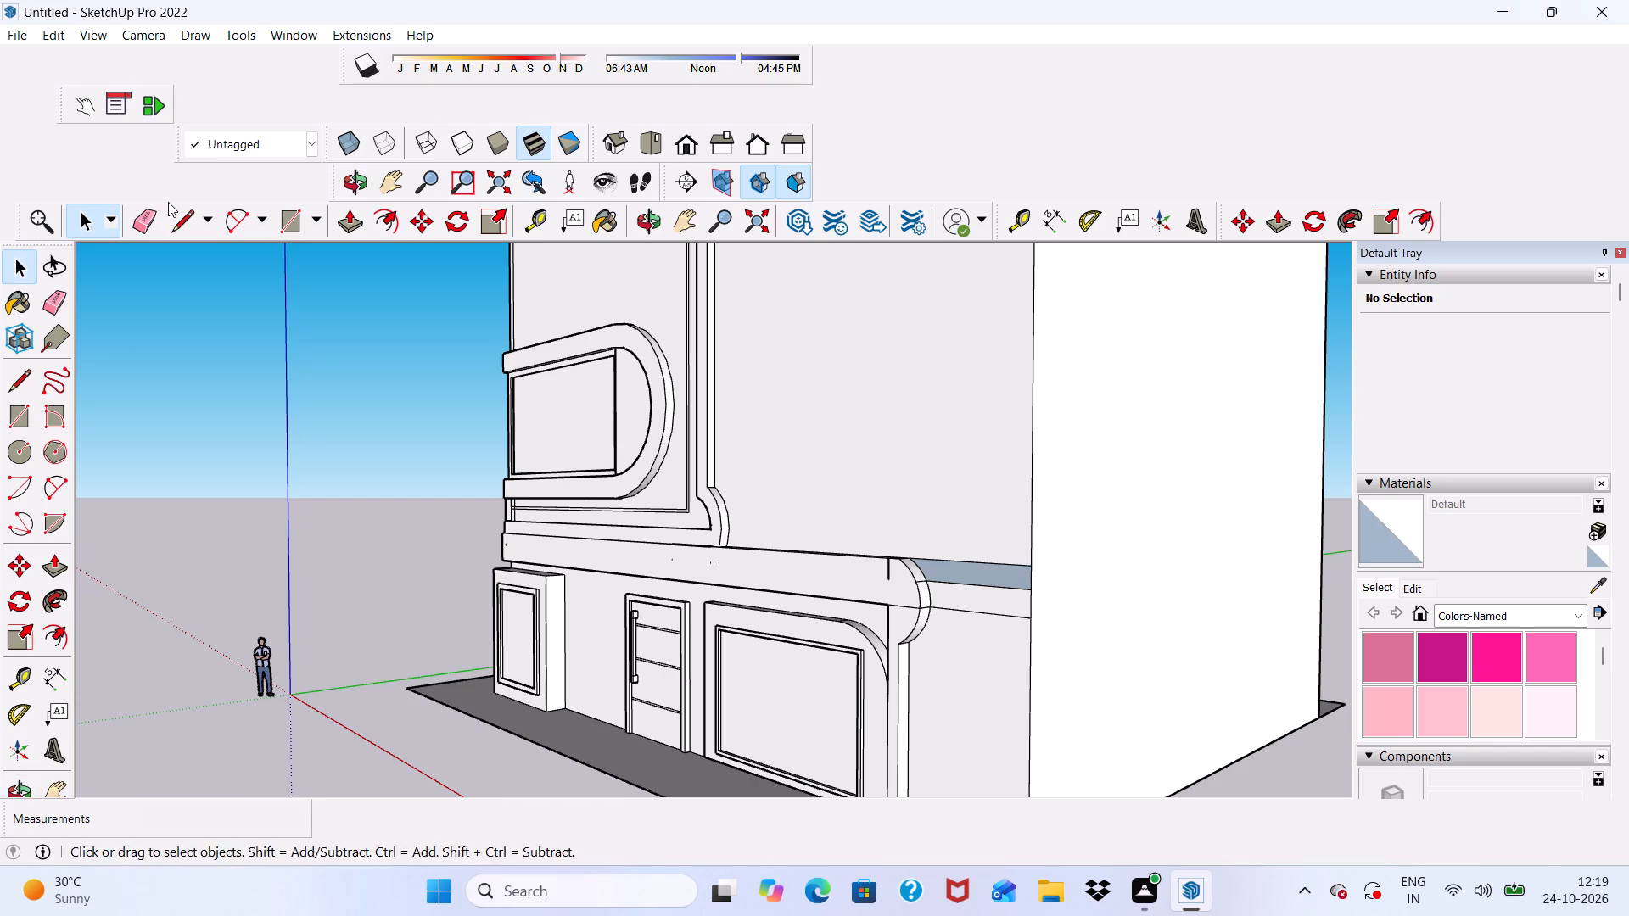
pyautogui.click(148, 215)
pyautogui.scroll(5, 707, 629)
pyautogui.scroll(4, 972, 601)
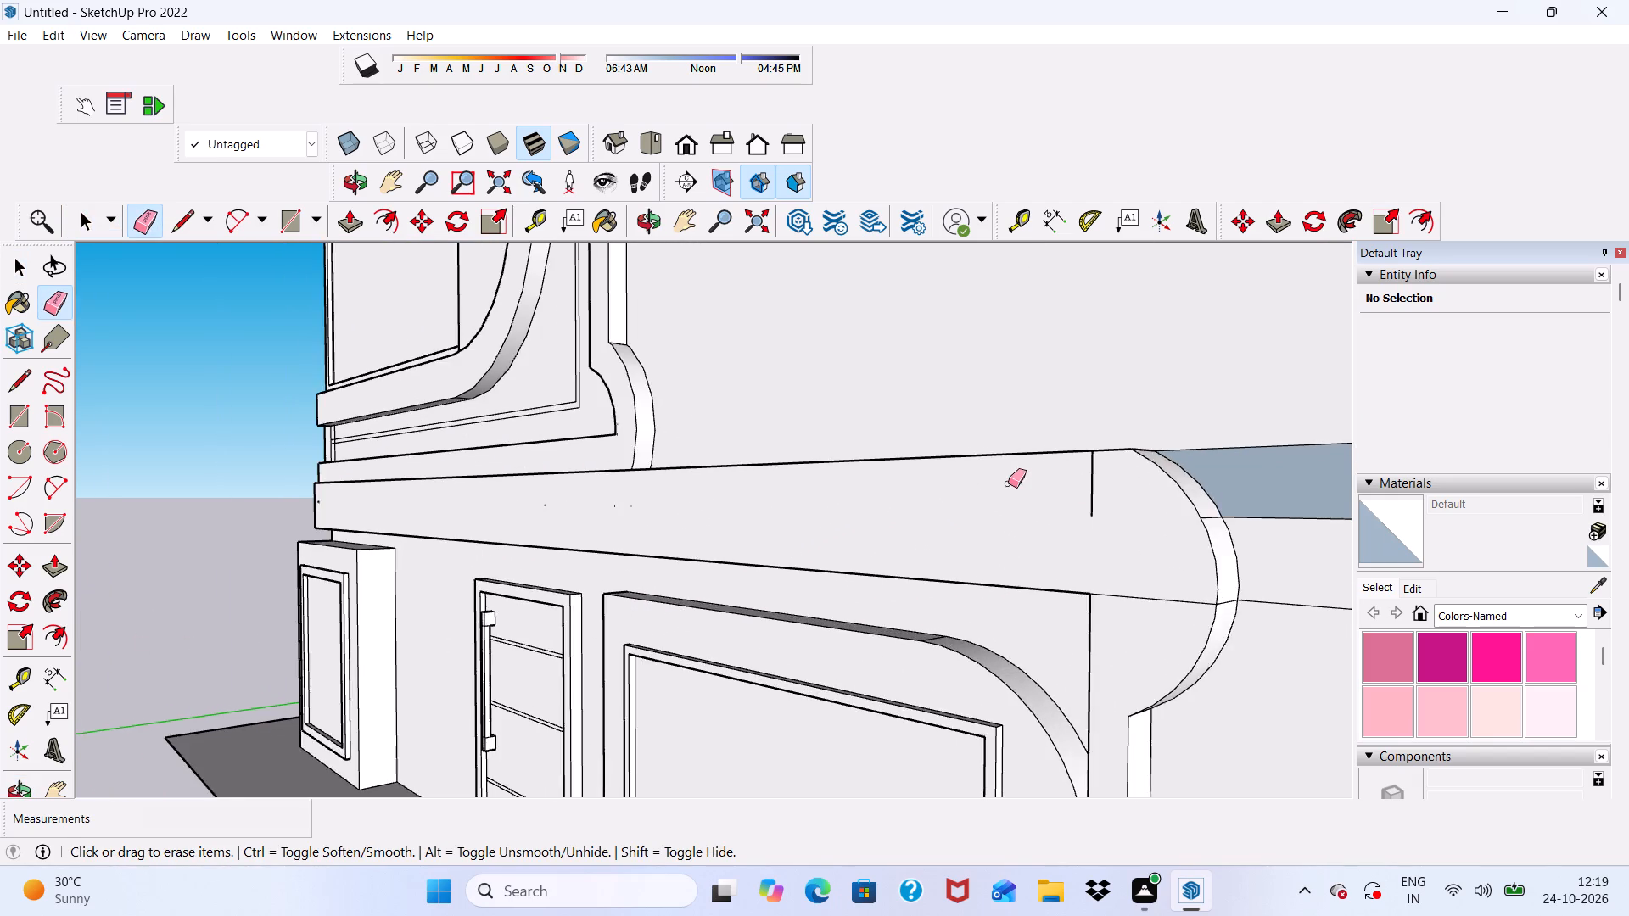
pyautogui.scroll(4, 1052, 490)
pyautogui.moveTo(1094, 482); pyautogui.dragTo(1098, 499)
pyautogui.moveTo(1134, 617); pyautogui.dragTo(1146, 690)
pyautogui.scroll(-5, 1088, 556)
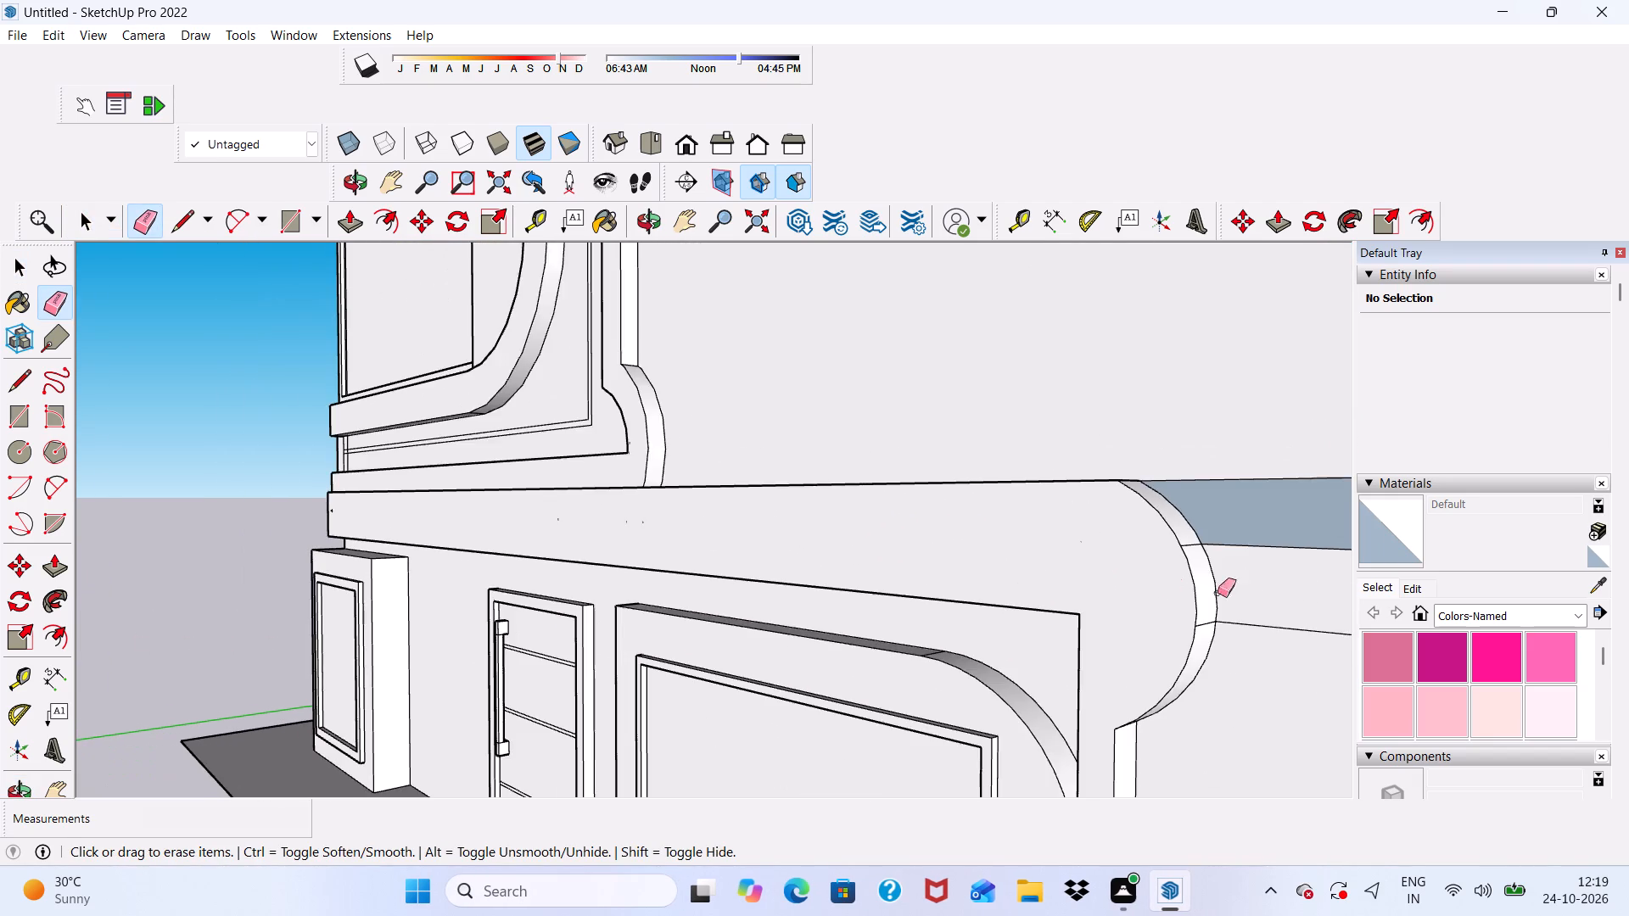
pyautogui.scroll(7, 1245, 594)
pyautogui.moveTo(1212, 628); pyautogui.dragTo(1218, 652)
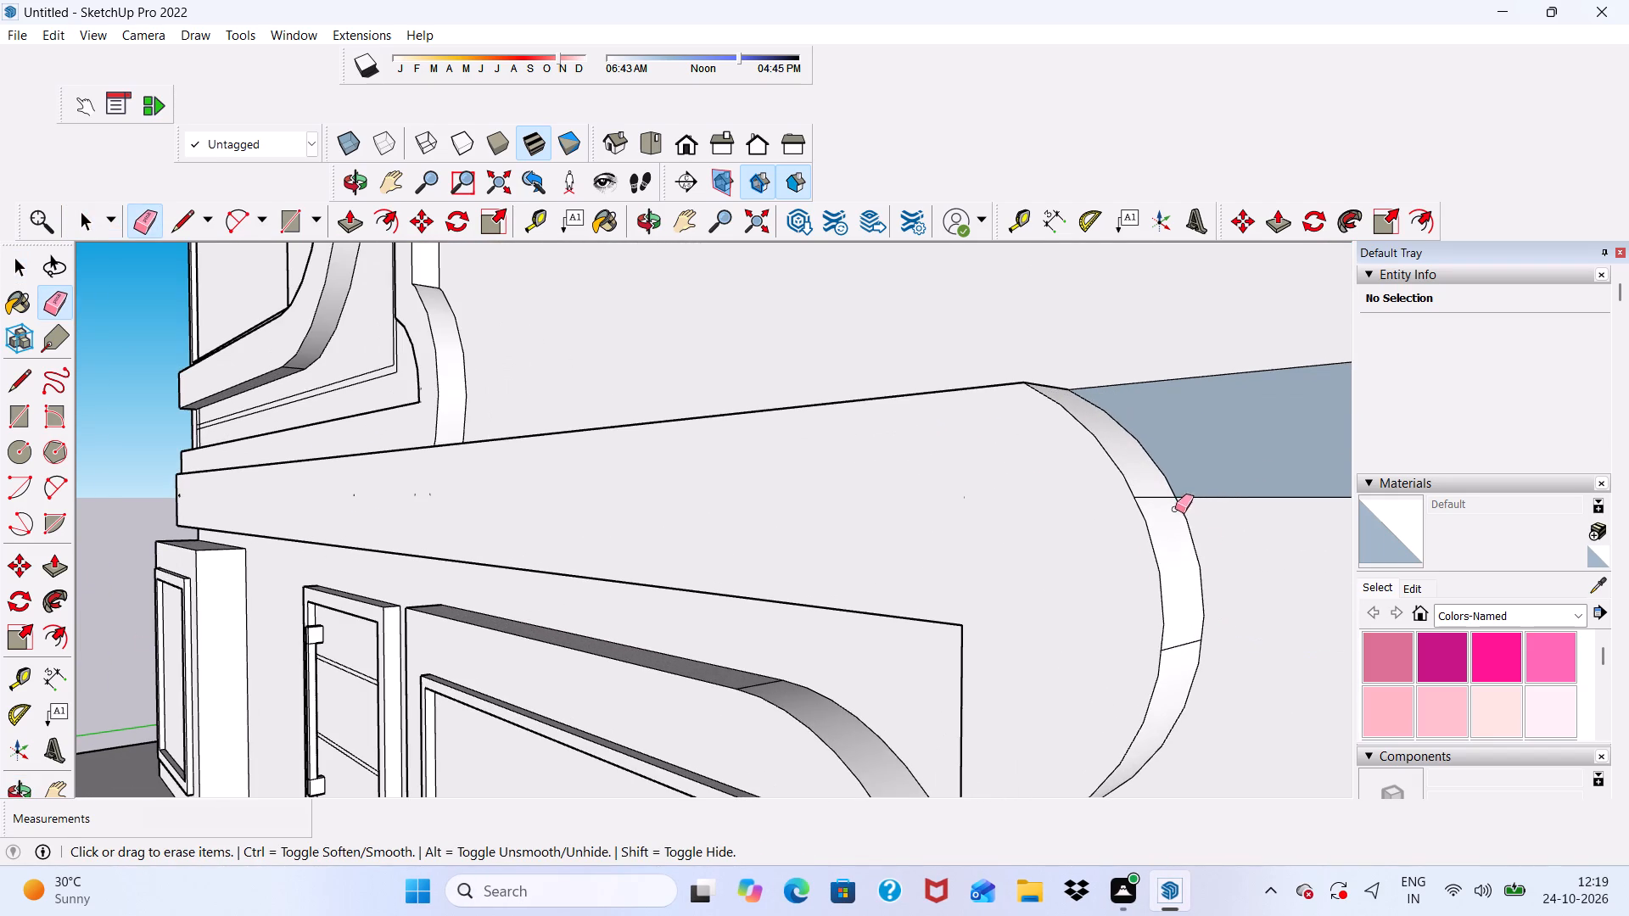
pyautogui.scroll(-14, 933, 495)
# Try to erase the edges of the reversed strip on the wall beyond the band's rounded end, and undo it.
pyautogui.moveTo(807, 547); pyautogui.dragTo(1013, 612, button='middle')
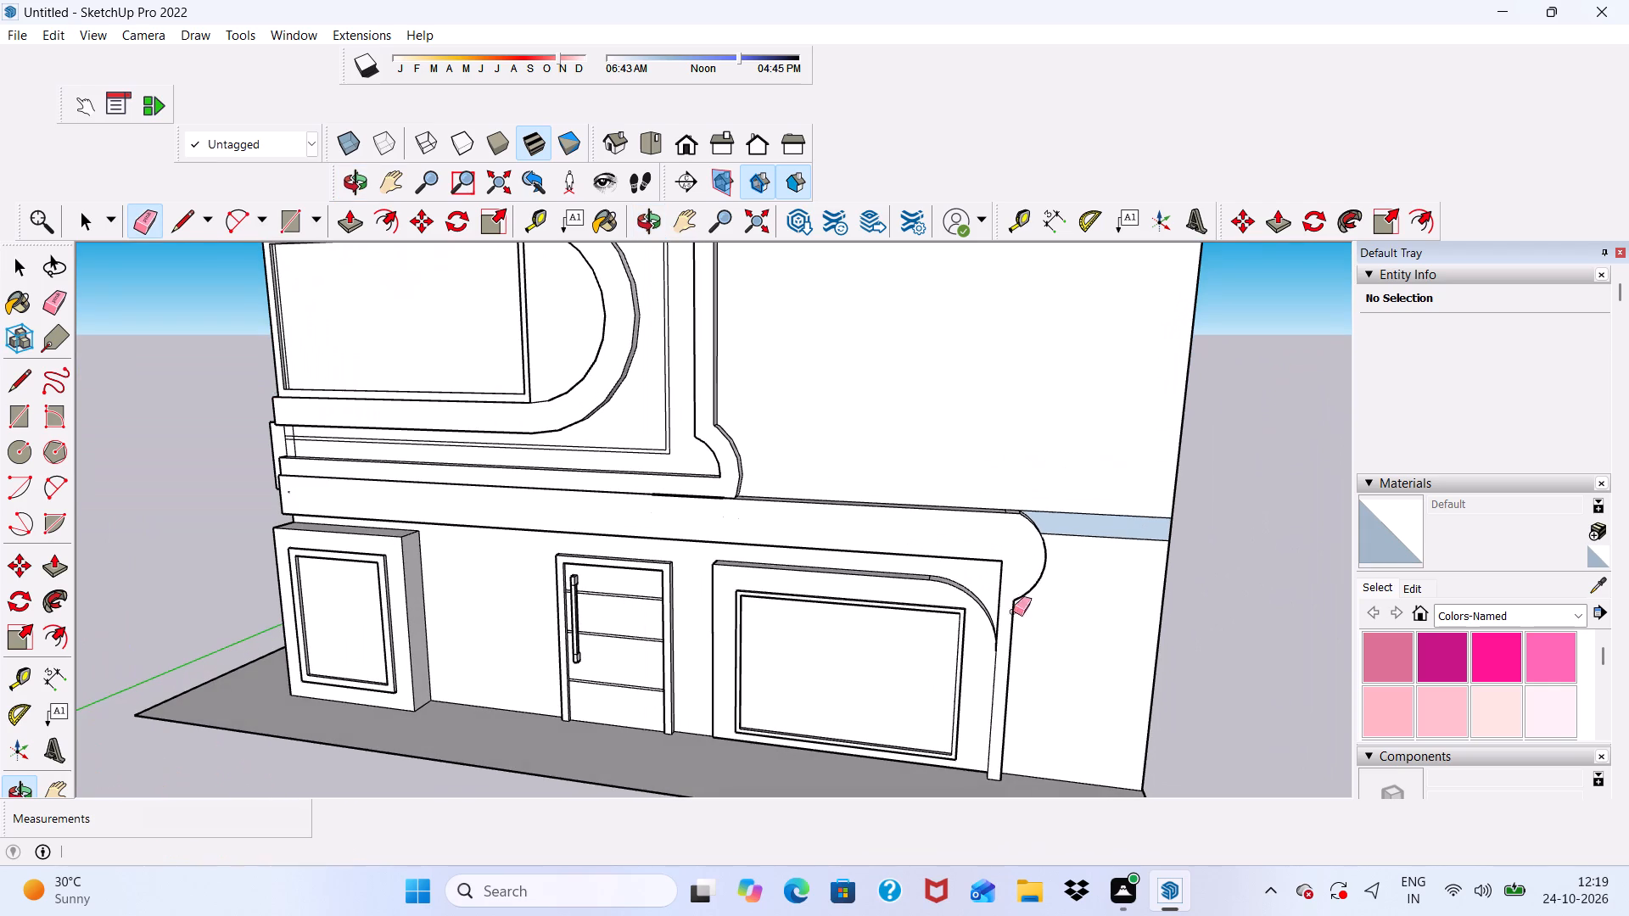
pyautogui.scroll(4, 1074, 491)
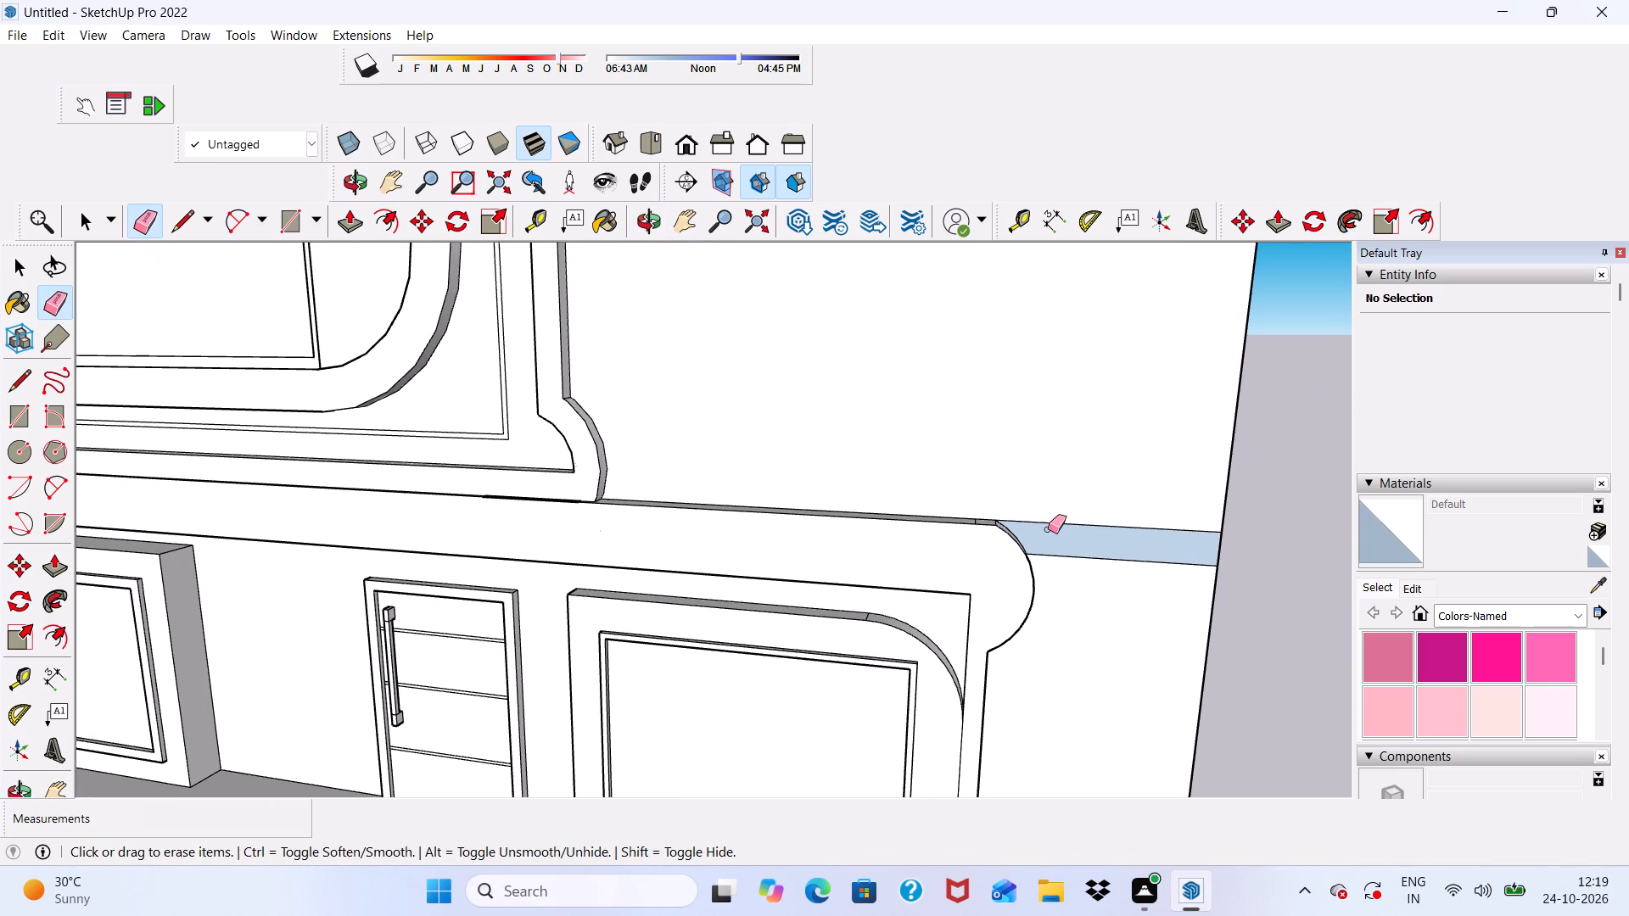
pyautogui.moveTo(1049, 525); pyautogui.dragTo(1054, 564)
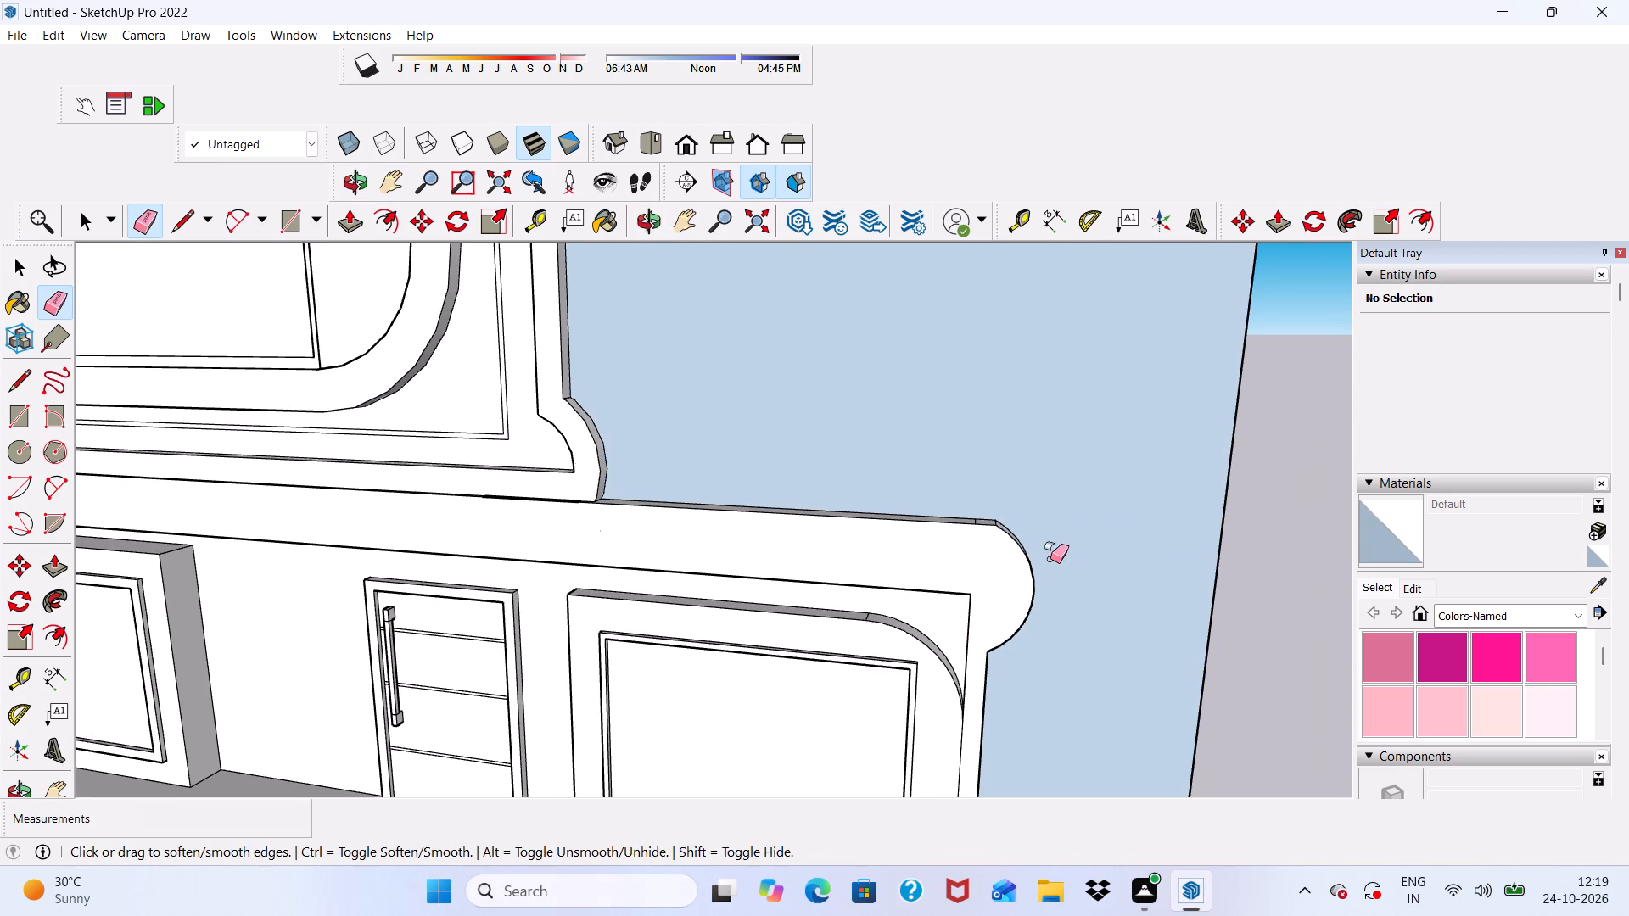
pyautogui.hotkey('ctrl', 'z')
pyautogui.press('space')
# Pull the front face of the round-ended band outward 1'.
pyautogui.scroll(-5, 1009, 535)
pyautogui.moveTo(907, 561); pyautogui.dragTo(907, 562, button='middle')
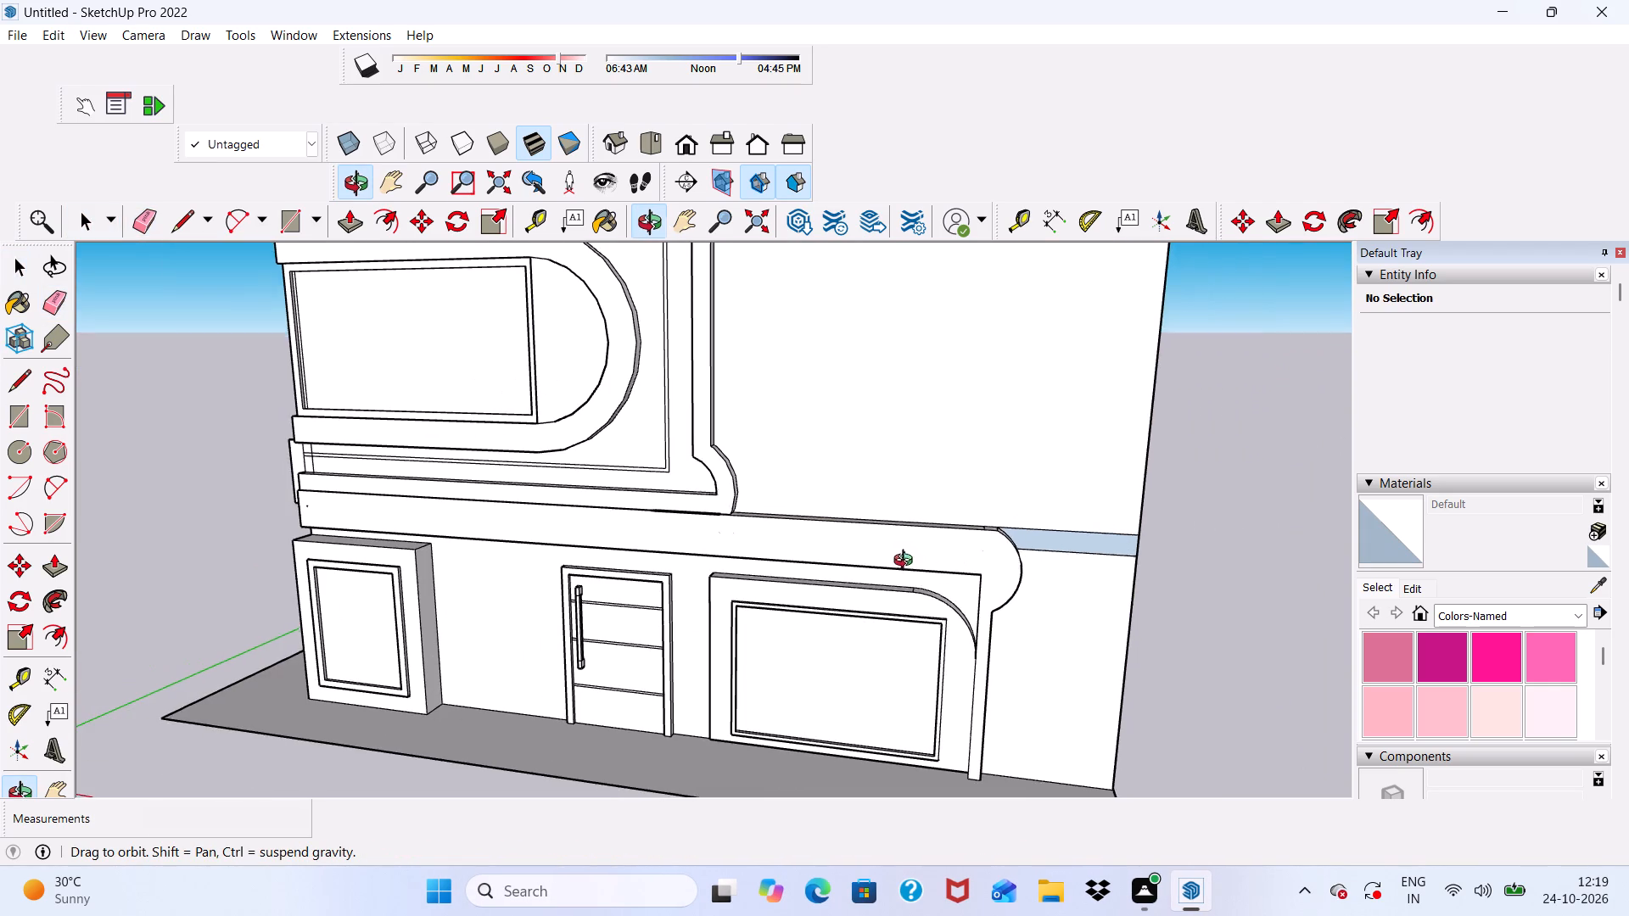
pyautogui.moveTo(907, 562); pyautogui.dragTo(984, 524, button='middle')
pyautogui.scroll(-4, 808, 531)
pyautogui.scroll(-1, 734, 575)
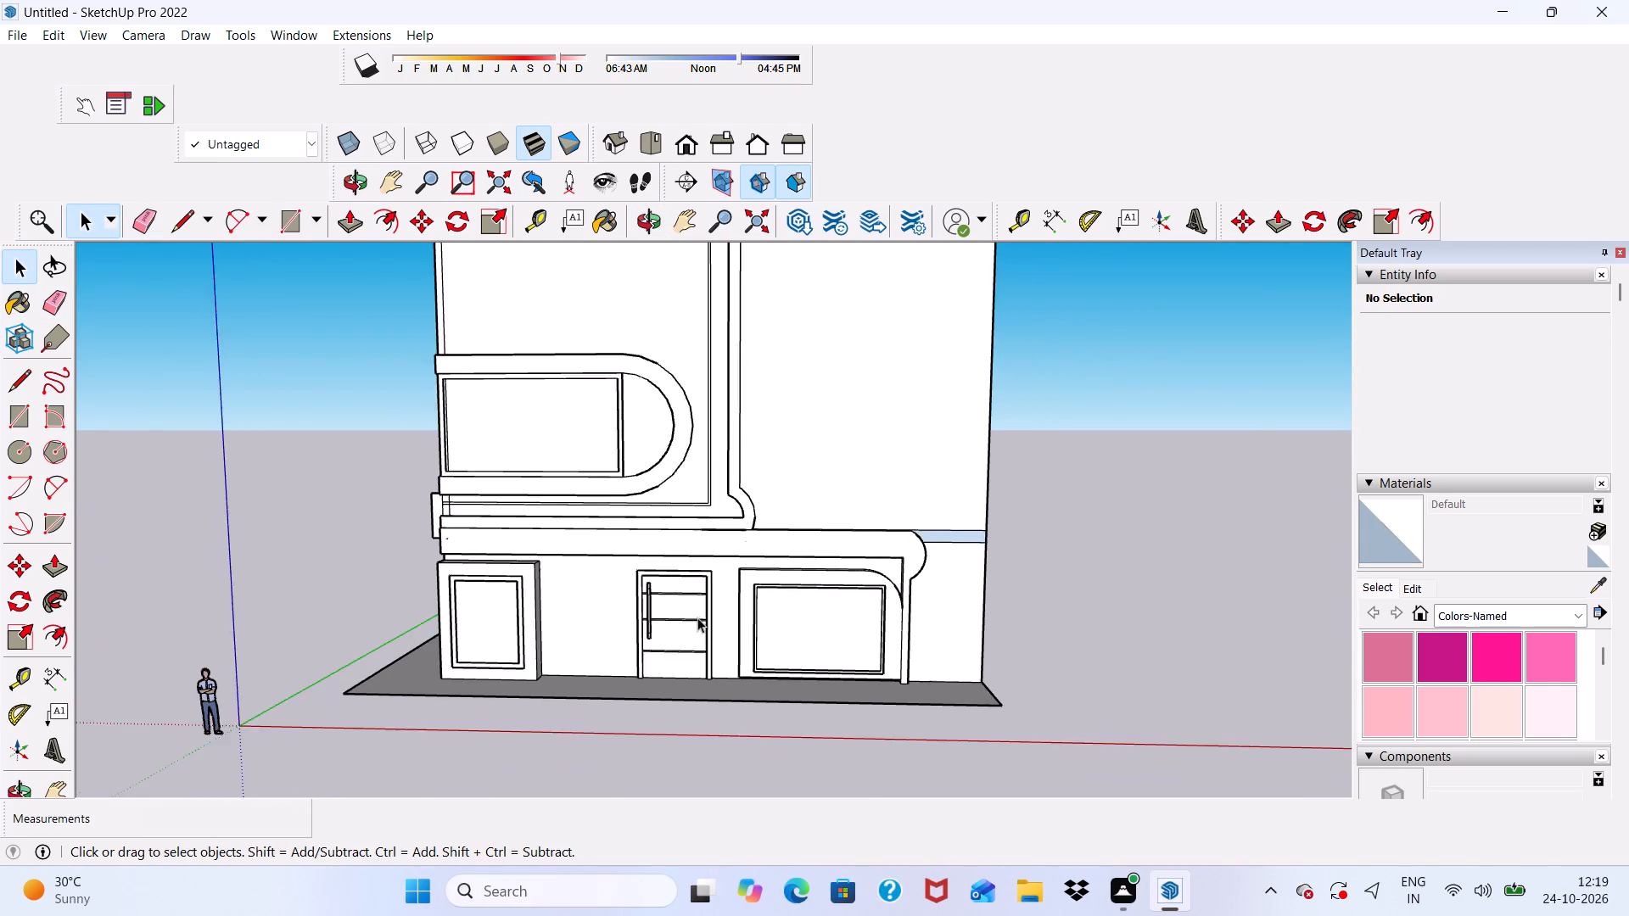
pyautogui.scroll(5, 697, 617)
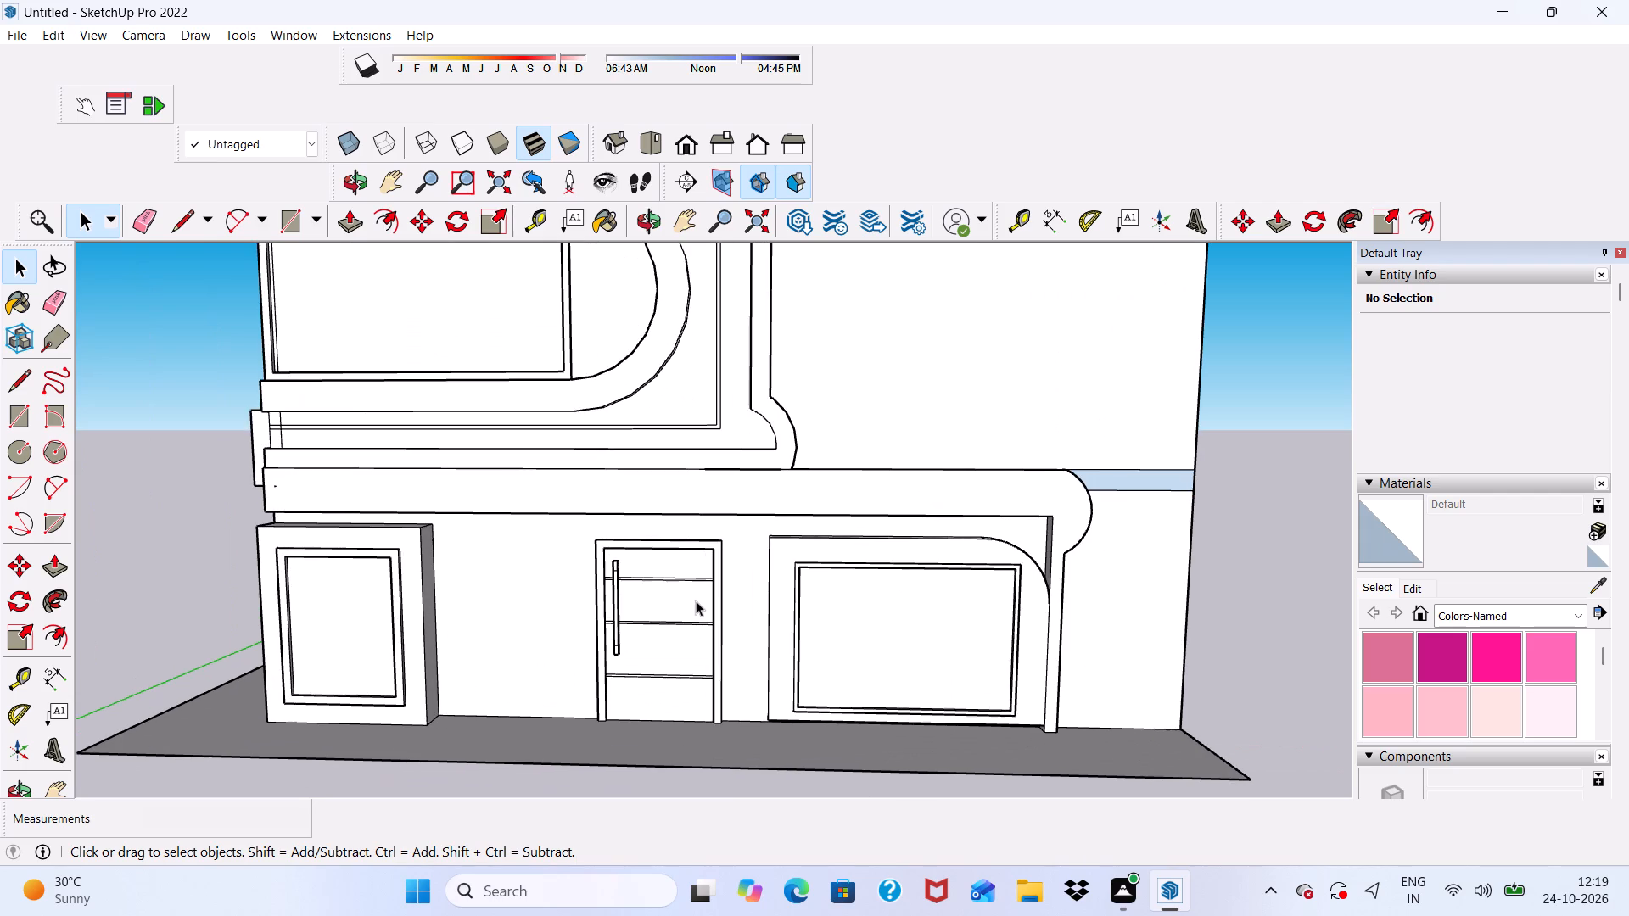
pyautogui.scroll(4, 385, 556)
pyautogui.scroll(3, 406, 453)
pyautogui.click(406, 453)
pyautogui.scroll(-7, 162, 601)
pyautogui.moveTo(352, 569); pyautogui.dragTo(335, 698, button='middle')
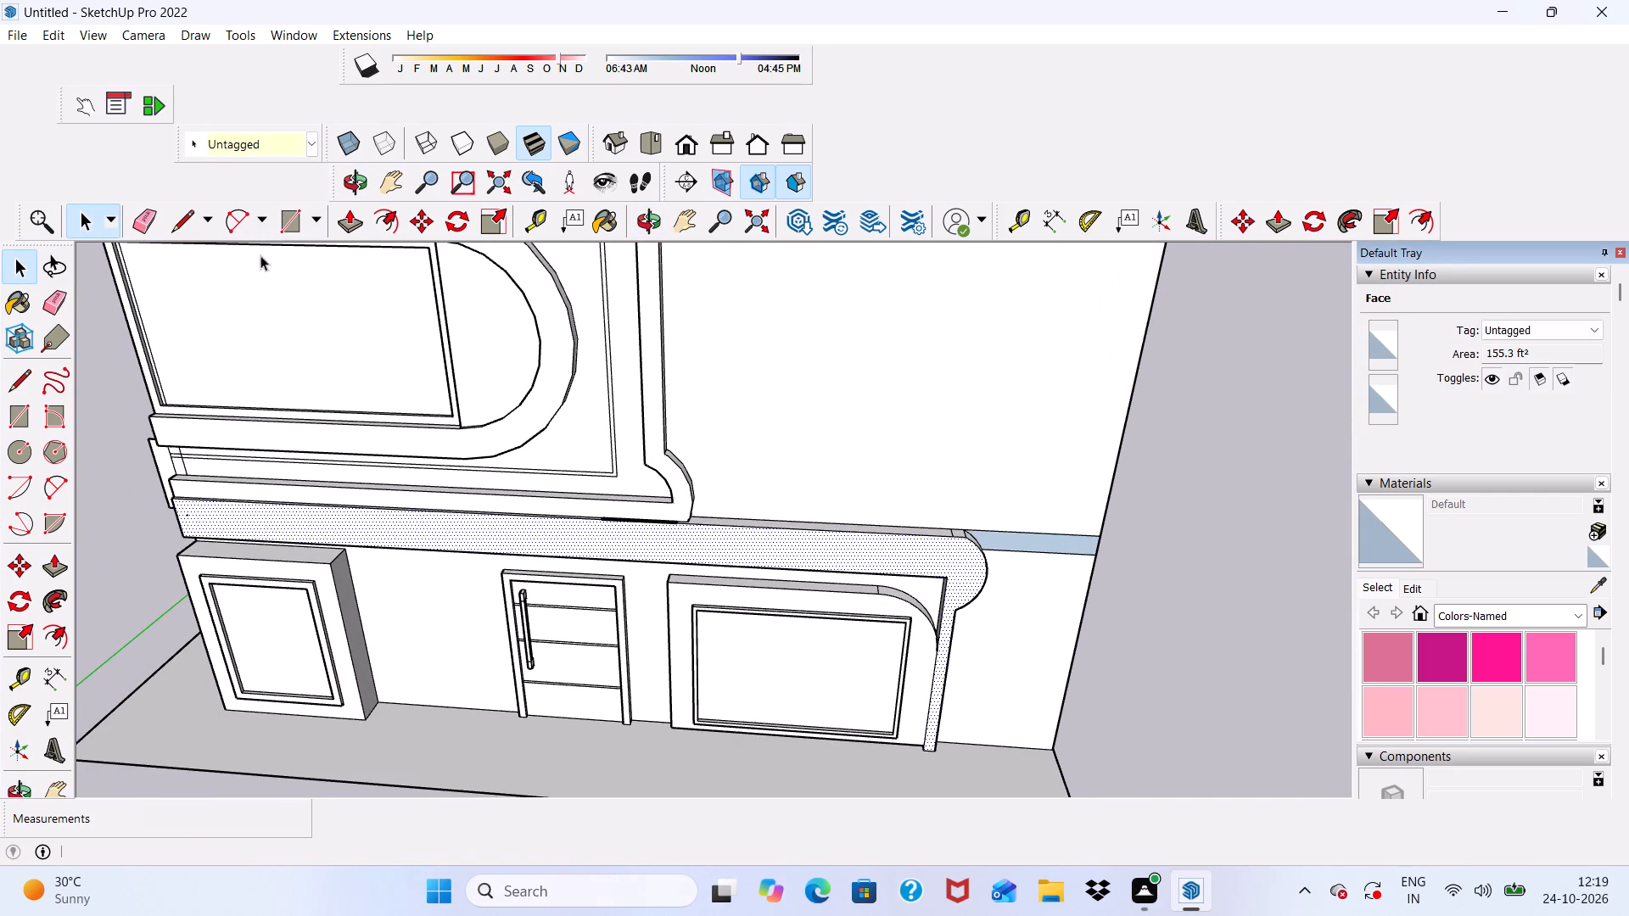
pyautogui.click(353, 212)
pyautogui.scroll(1, 249, 468)
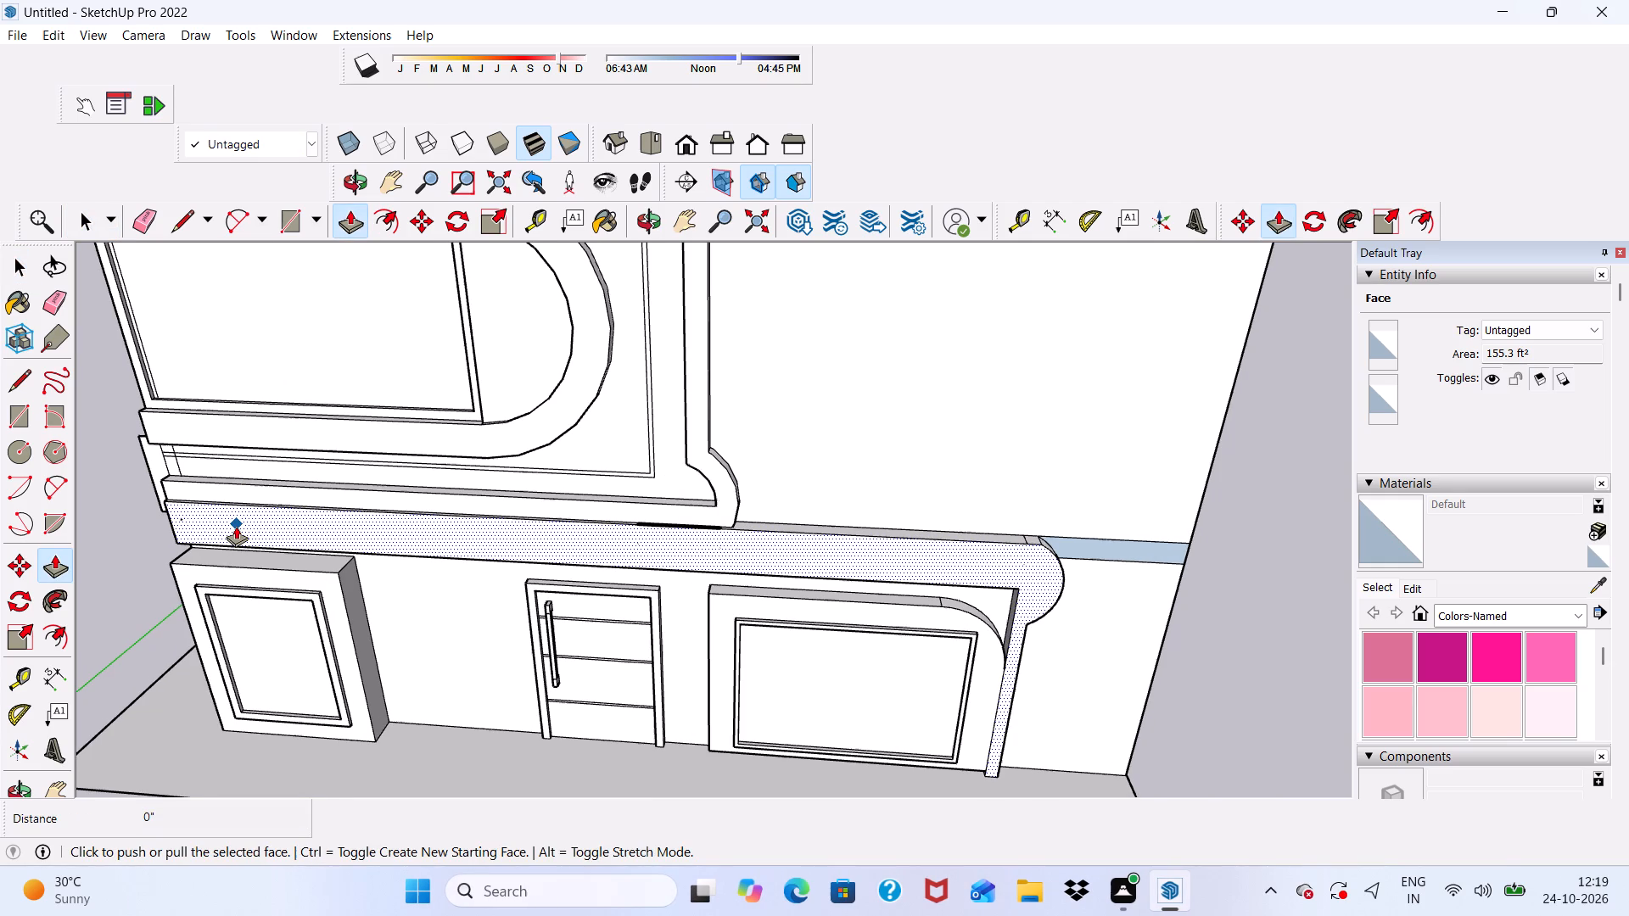
pyautogui.click(236, 526)
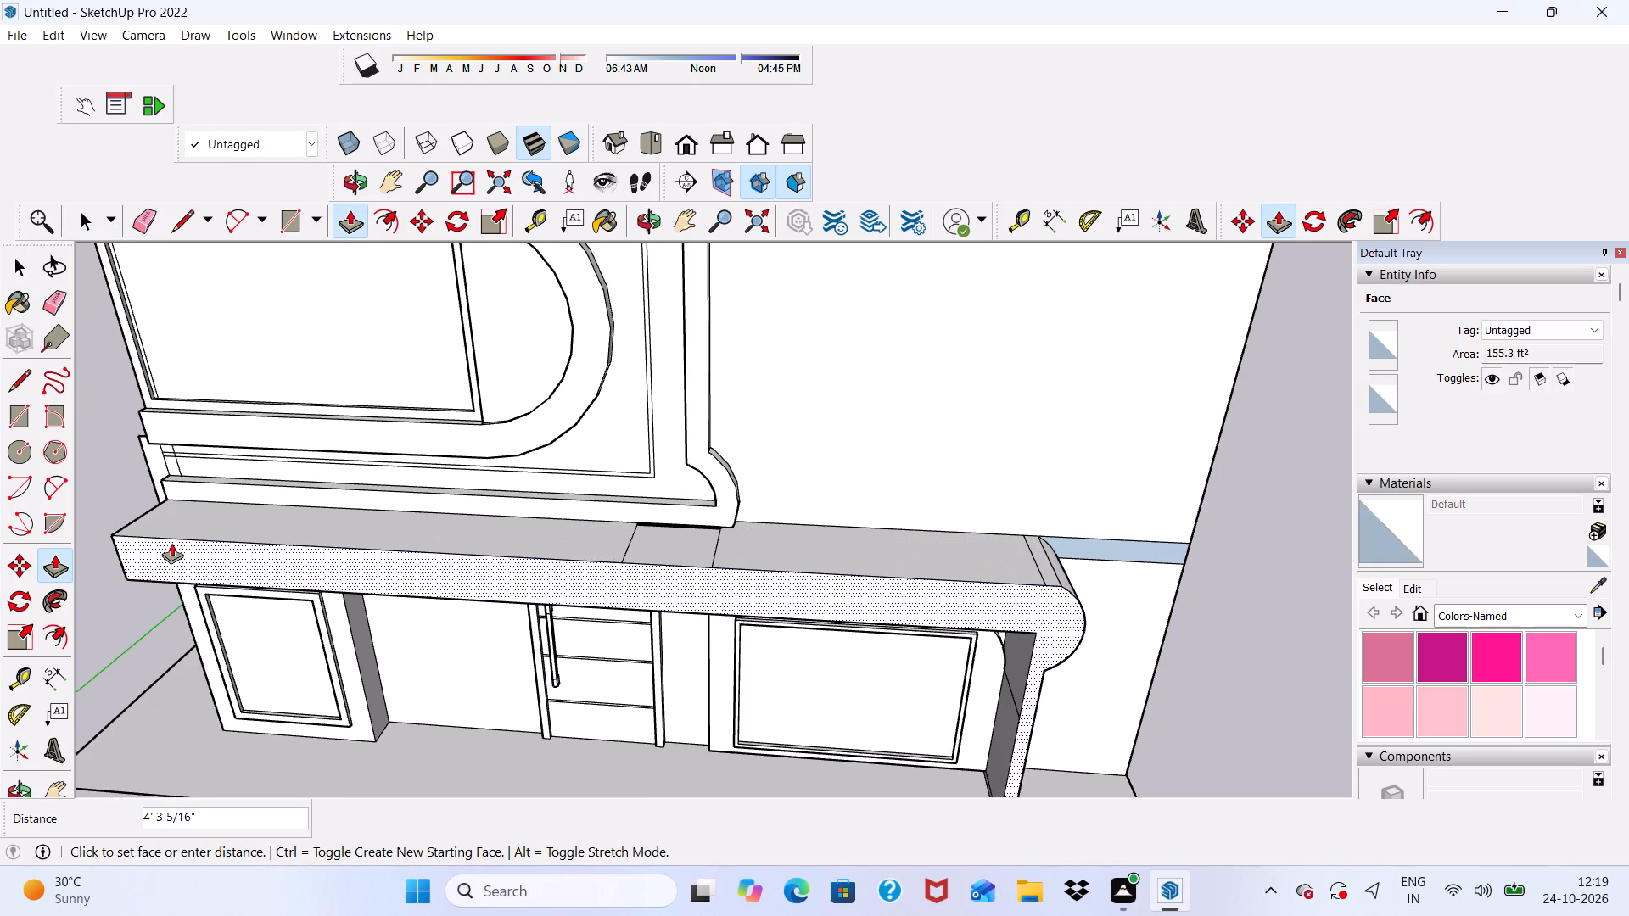
pyautogui.write("1'")
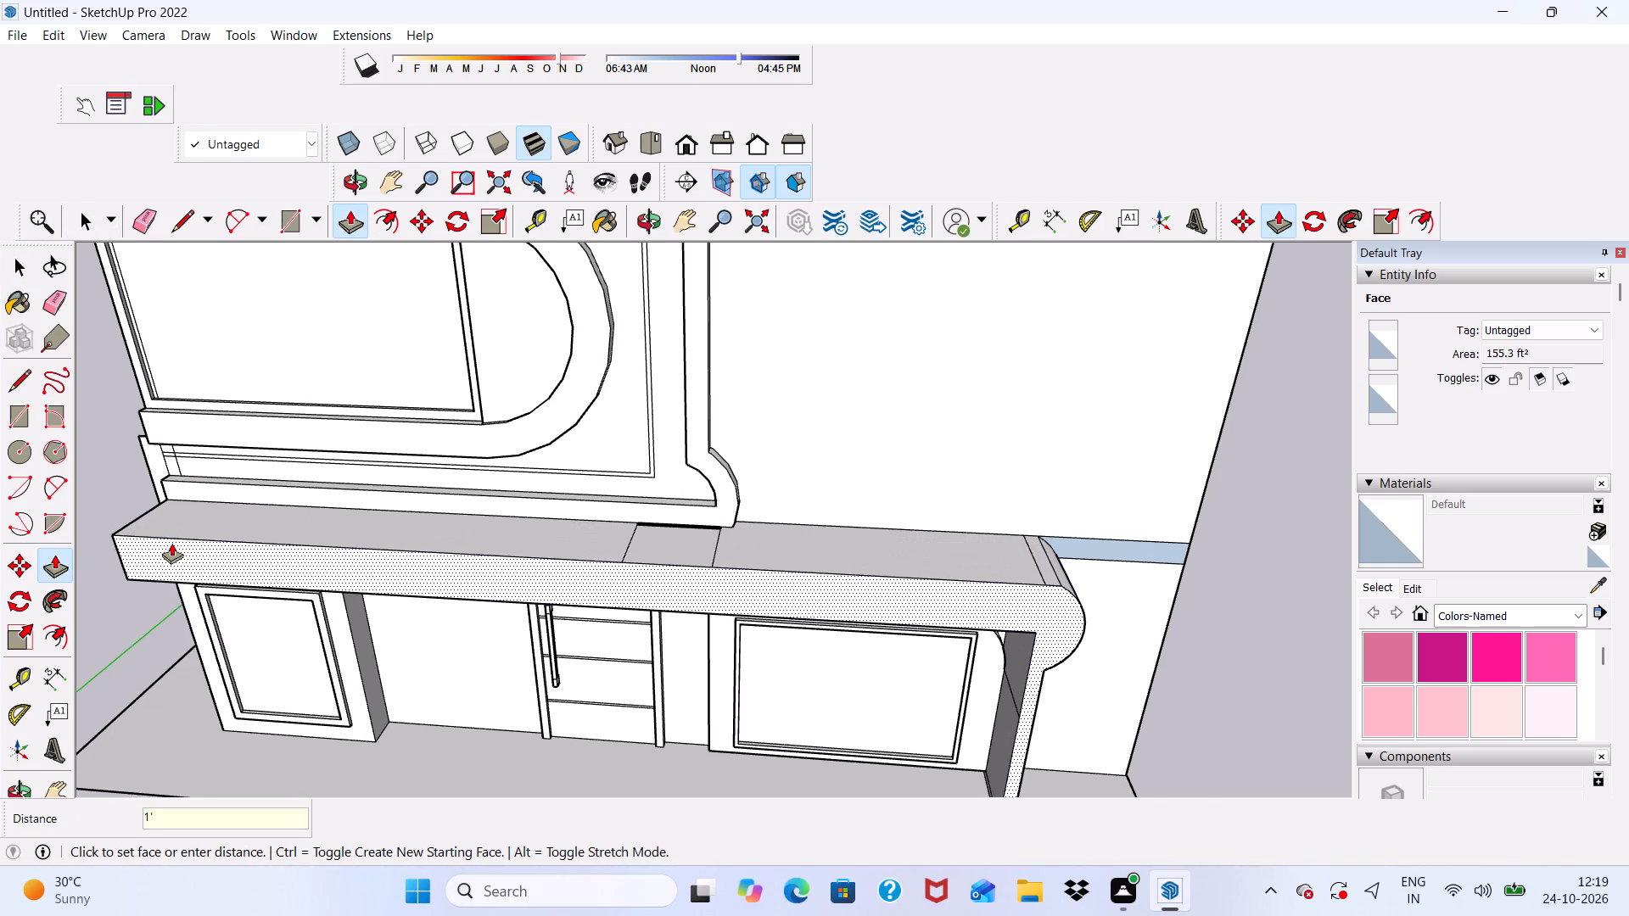
pyautogui.press('Return')
# Erase the stray flap and its loose edges projecting past the side wall at the band's square end.
pyautogui.scroll(2, 171, 543)
pyautogui.scroll(-6, 229, 517)
pyautogui.moveTo(313, 489); pyautogui.dragTo(600, 216, button='middle')
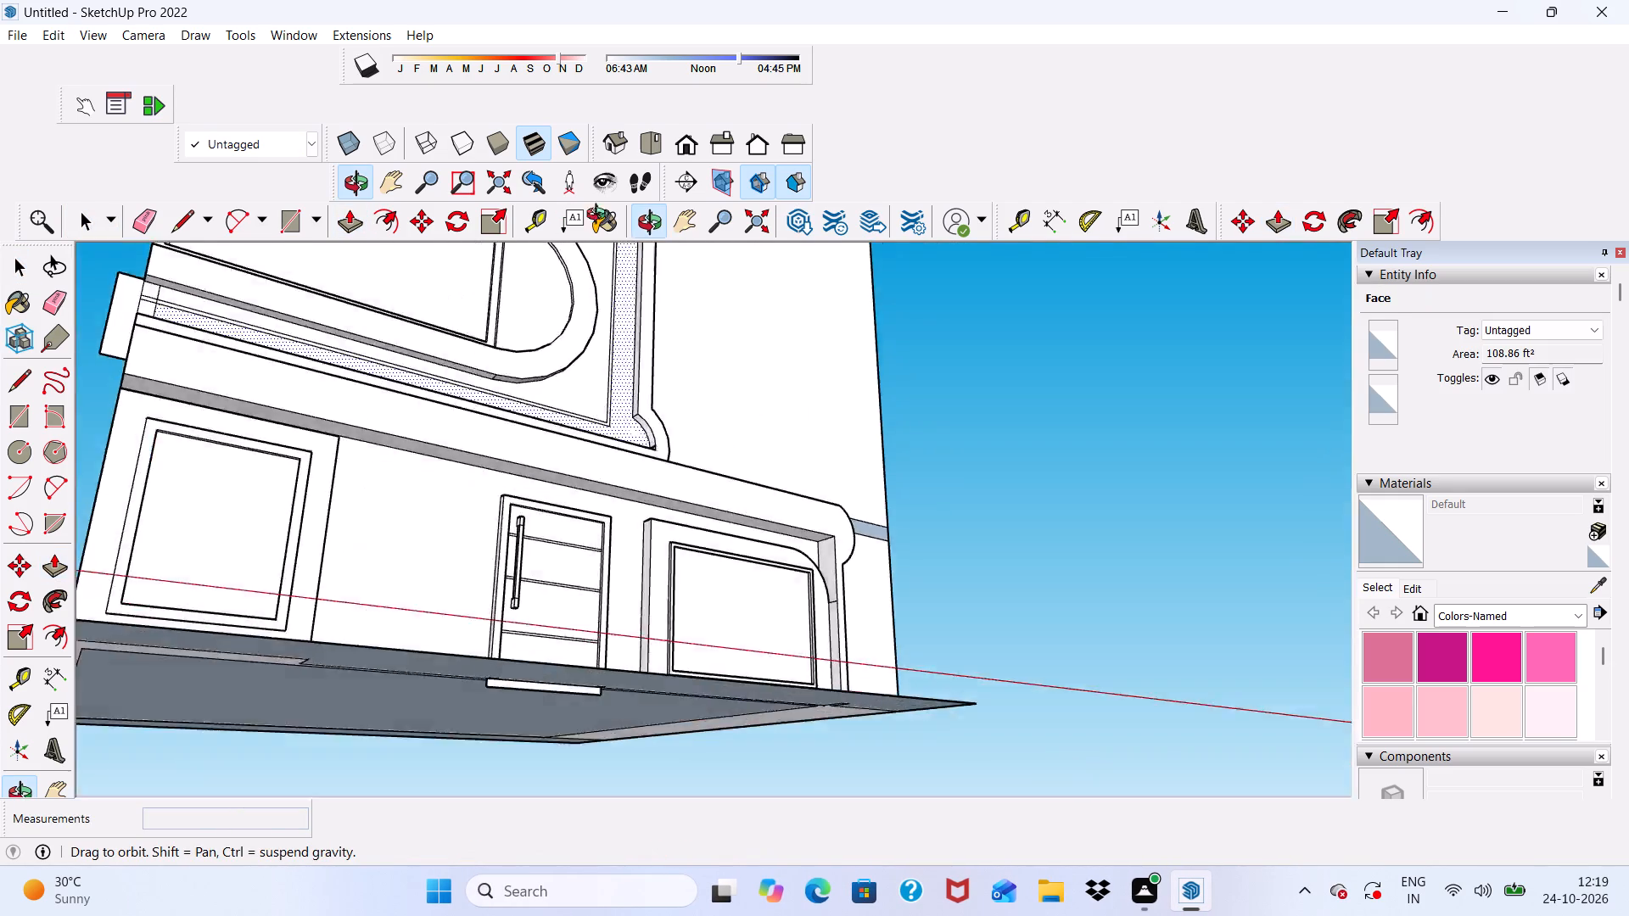
pyautogui.moveTo(600, 216); pyautogui.dragTo(984, 399, button='middle')
pyautogui.moveTo(982, 403); pyautogui.dragTo(784, 377, button='middle')
pyautogui.scroll(1, 712, 341)
pyautogui.scroll(-4, 710, 327)
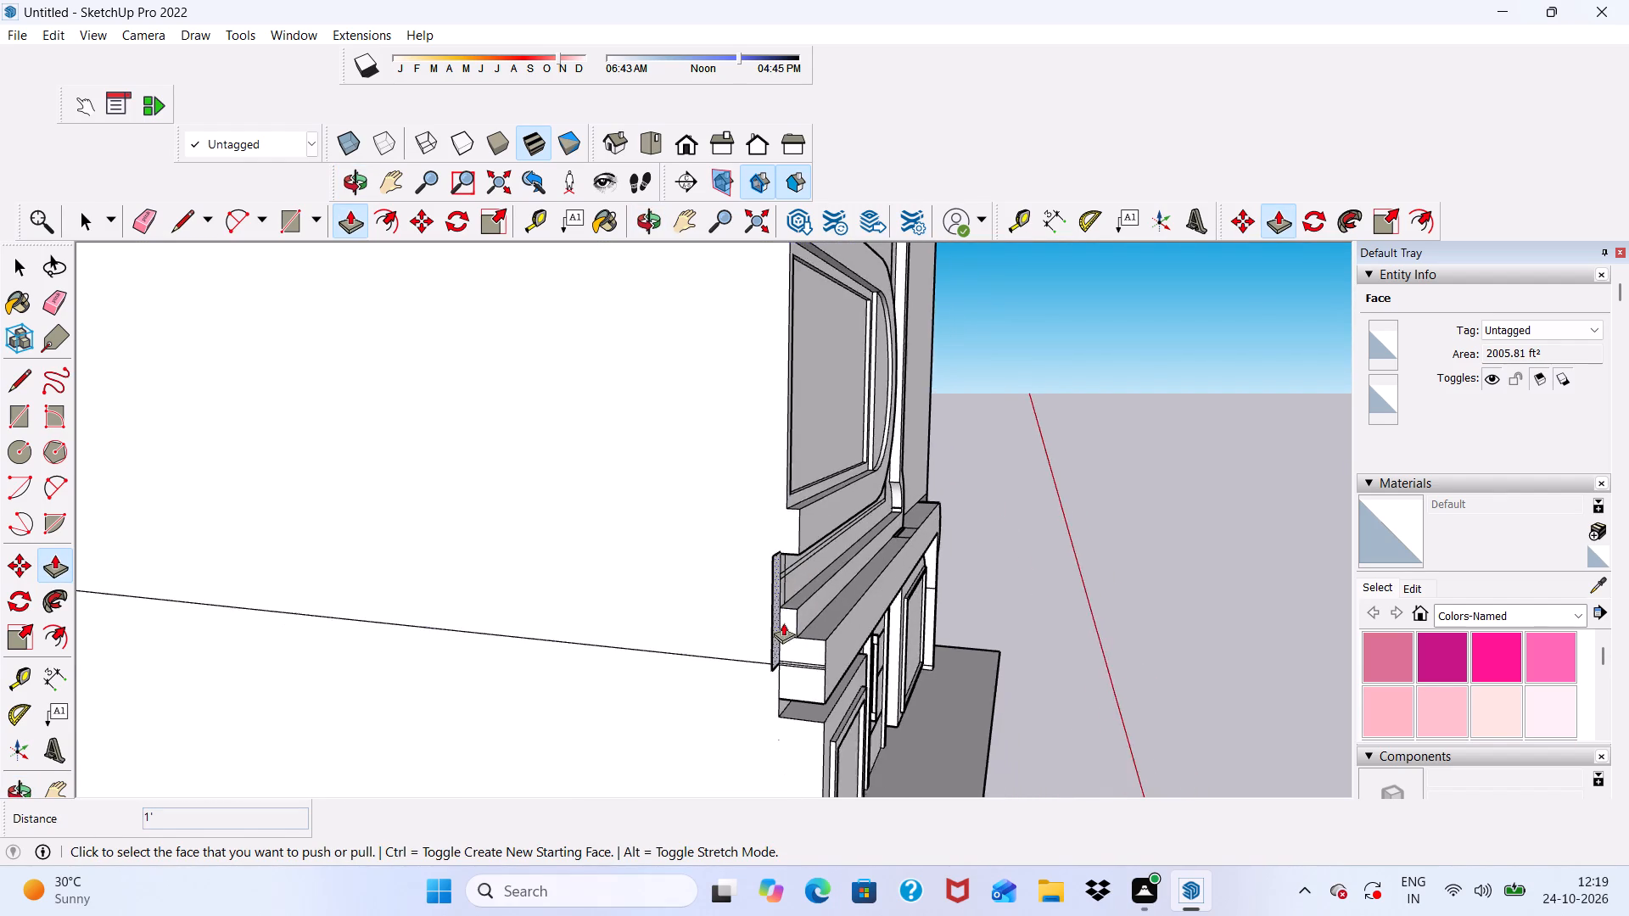
pyautogui.scroll(8, 805, 651)
pyautogui.scroll(-1, 753, 662)
pyautogui.moveTo(759, 673); pyautogui.dragTo(647, 517, button='middle')
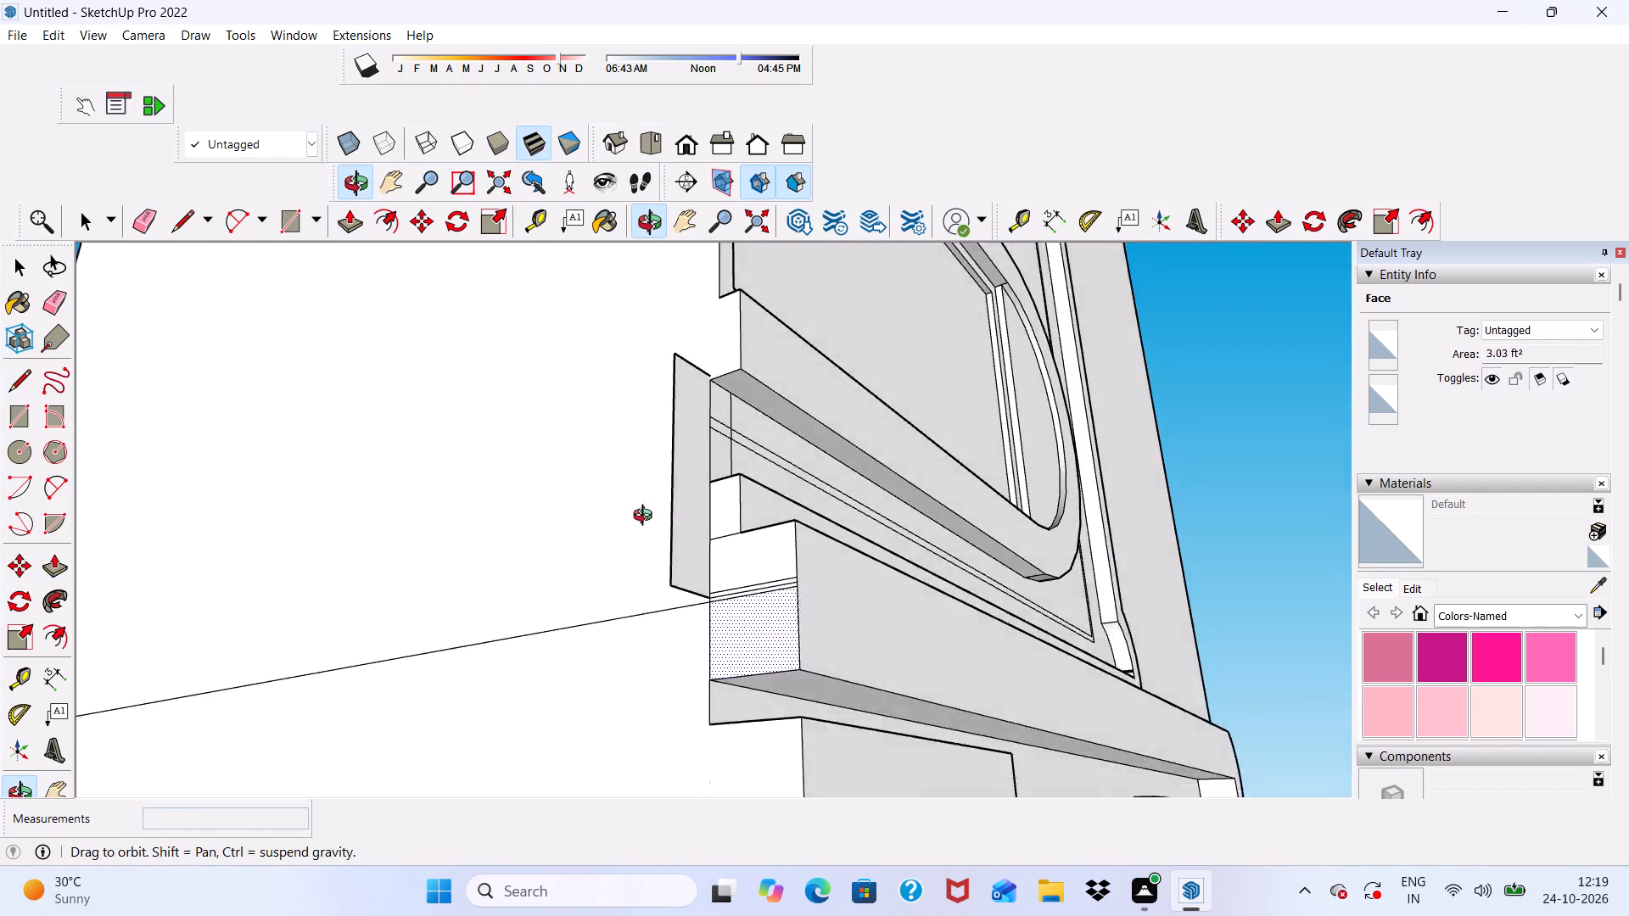
pyautogui.moveTo(647, 517); pyautogui.dragTo(635, 539, button='middle')
pyautogui.click(143, 212)
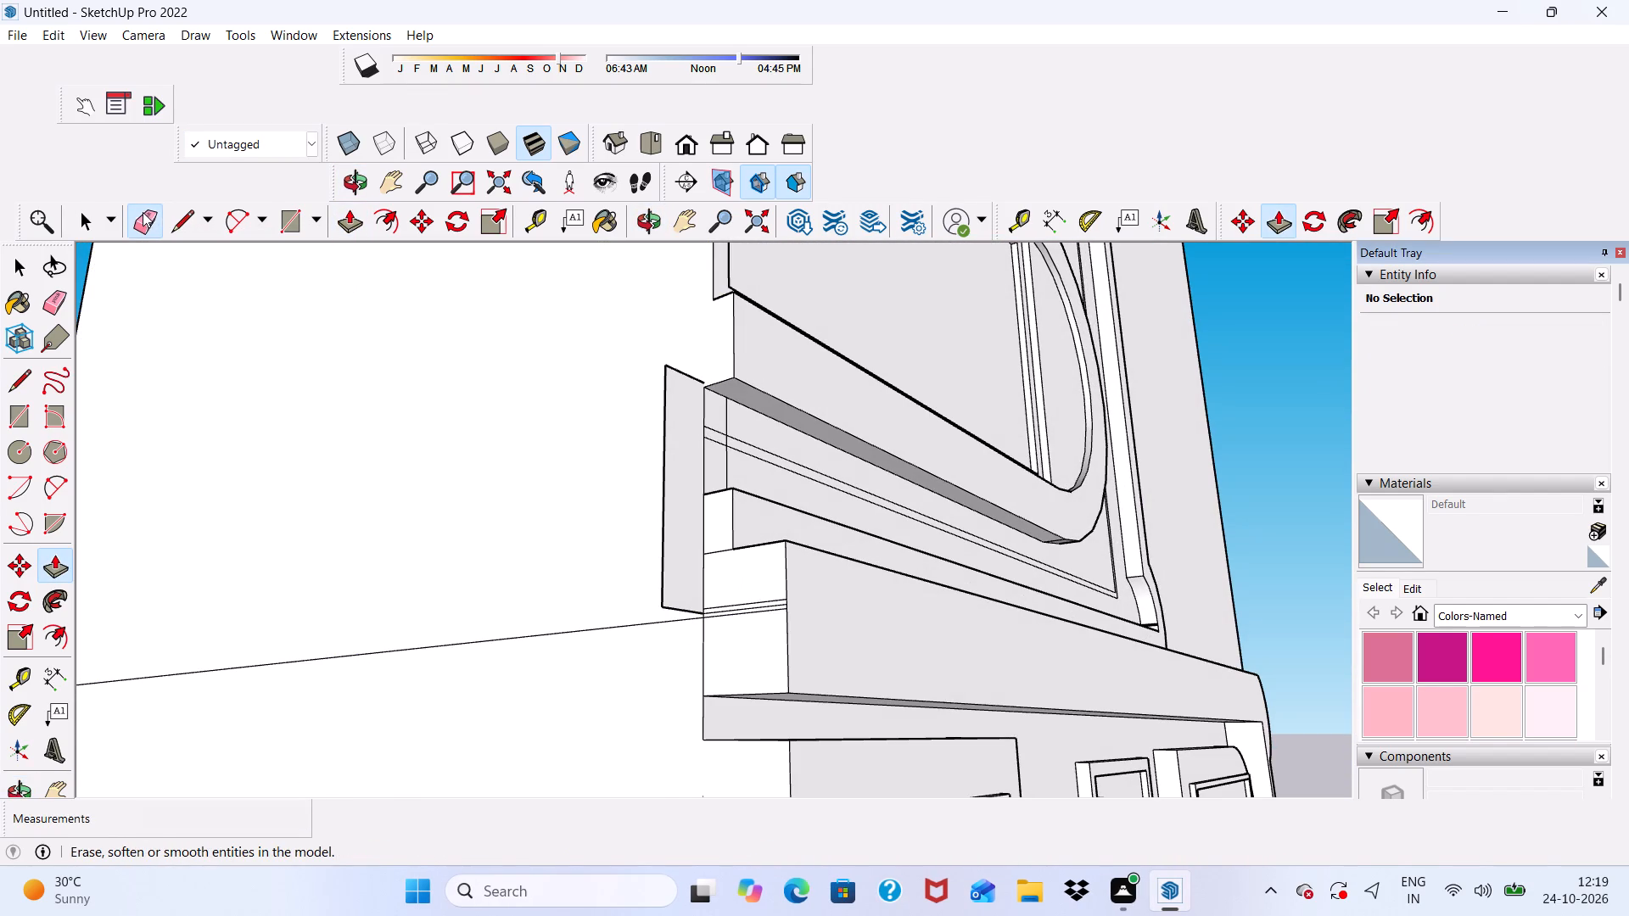
pyautogui.scroll(6, 760, 494)
pyautogui.click(649, 332)
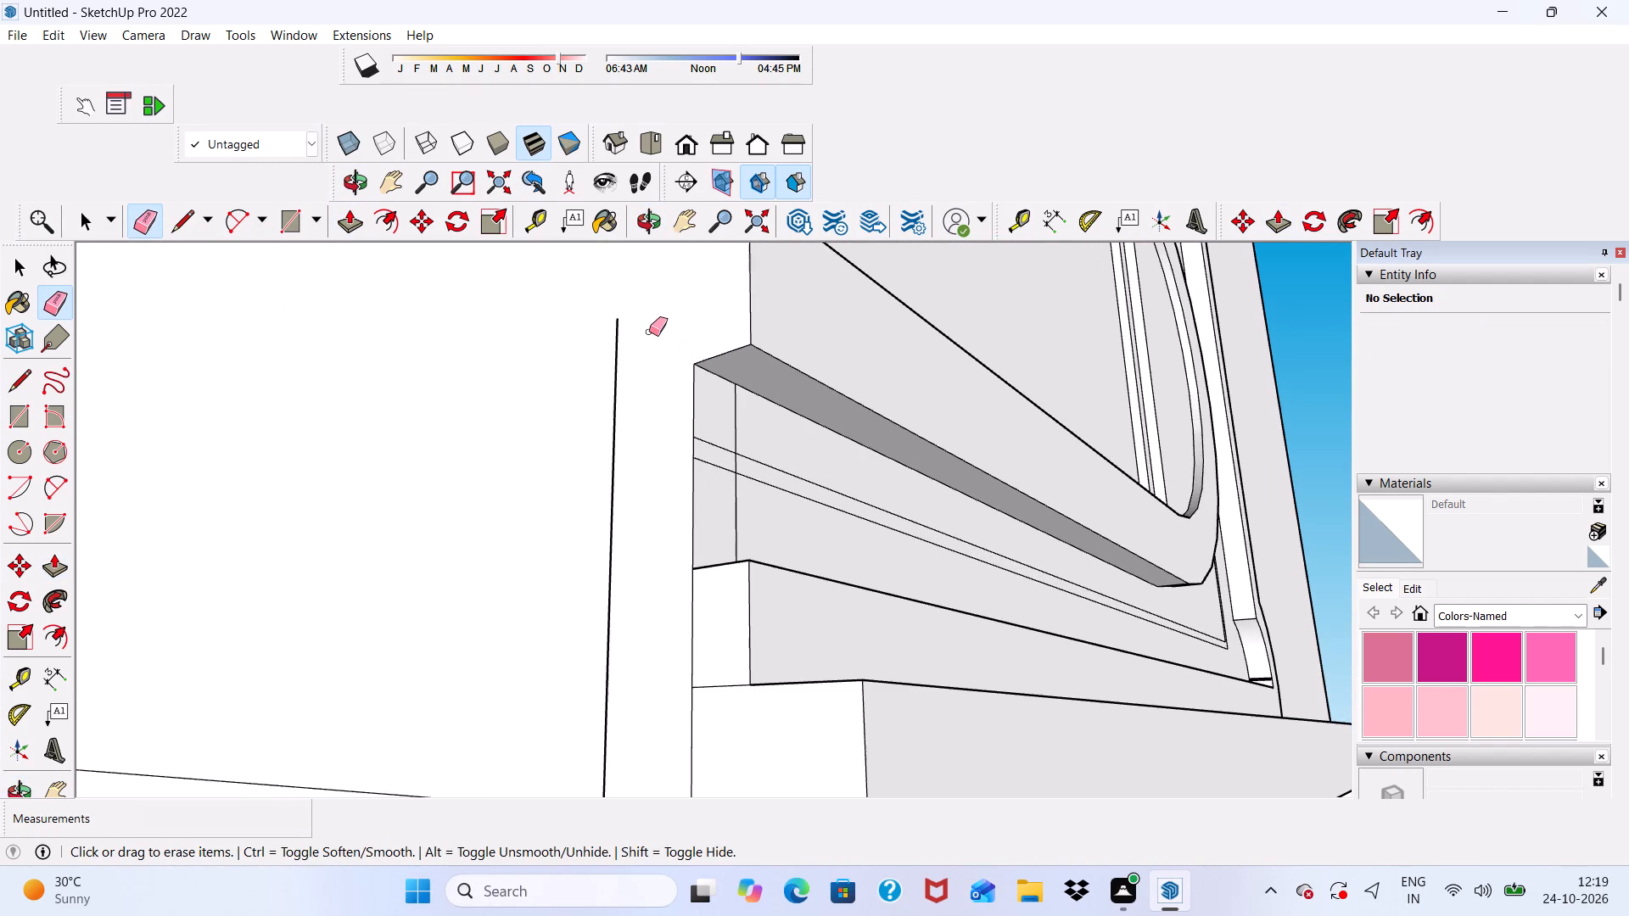
pyautogui.moveTo(613, 399); pyautogui.dragTo(618, 438)
pyautogui.scroll(-5, 658, 315)
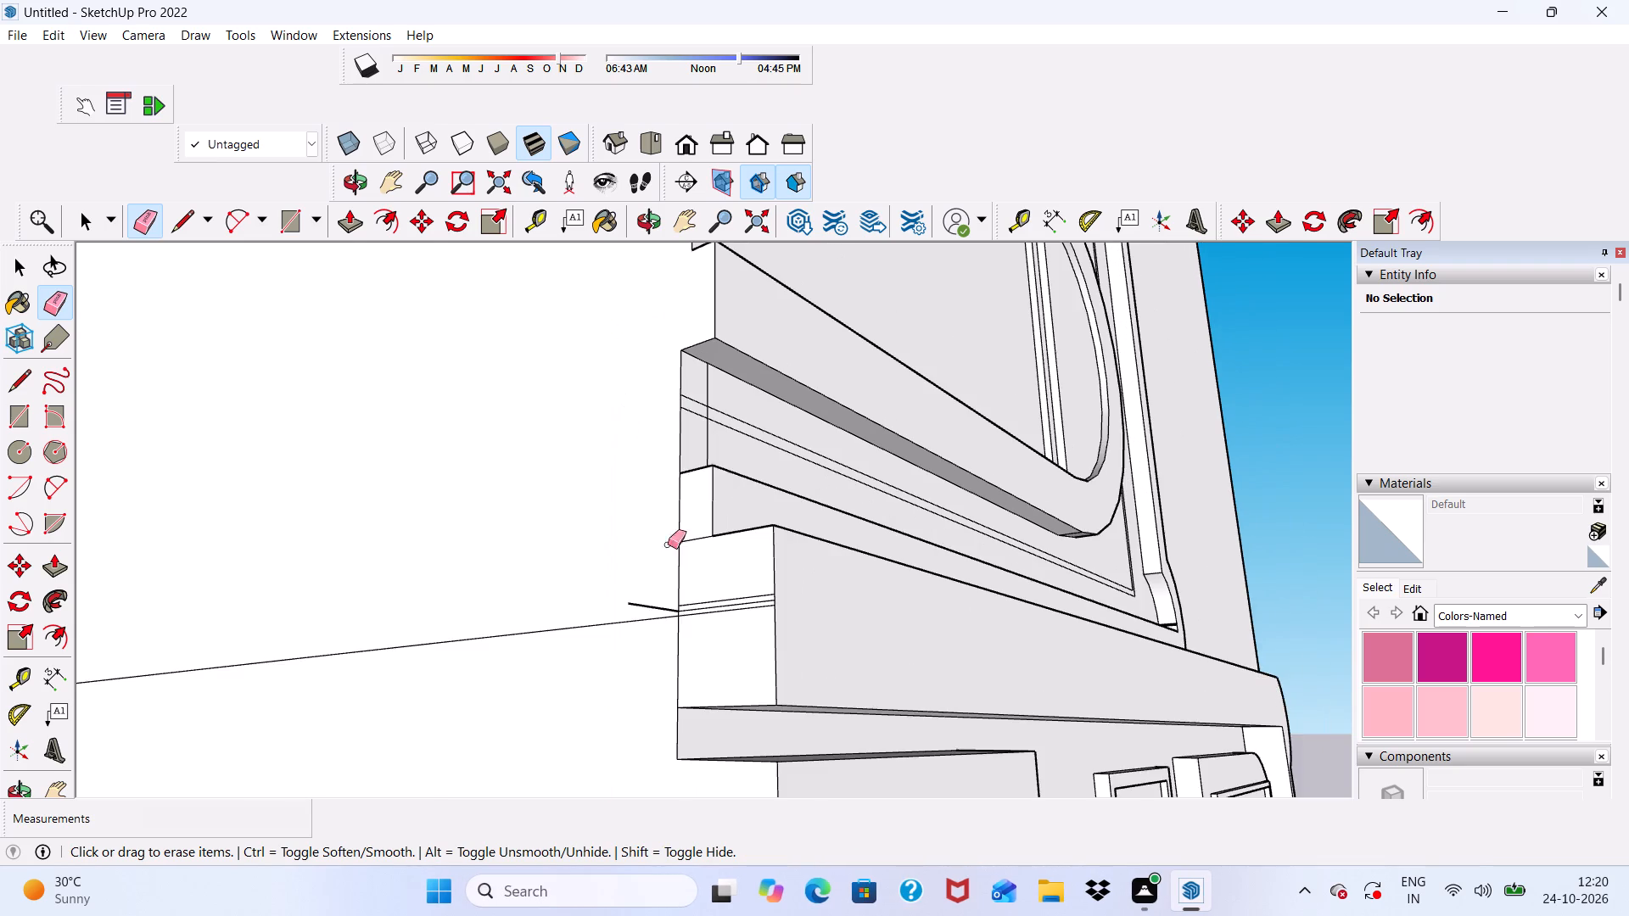
pyautogui.scroll(5, 653, 593)
pyautogui.moveTo(653, 606); pyautogui.dragTo(653, 618)
# Erase the leftover lines crossing the band's square end face.
pyautogui.moveTo(836, 584); pyautogui.dragTo(833, 594)
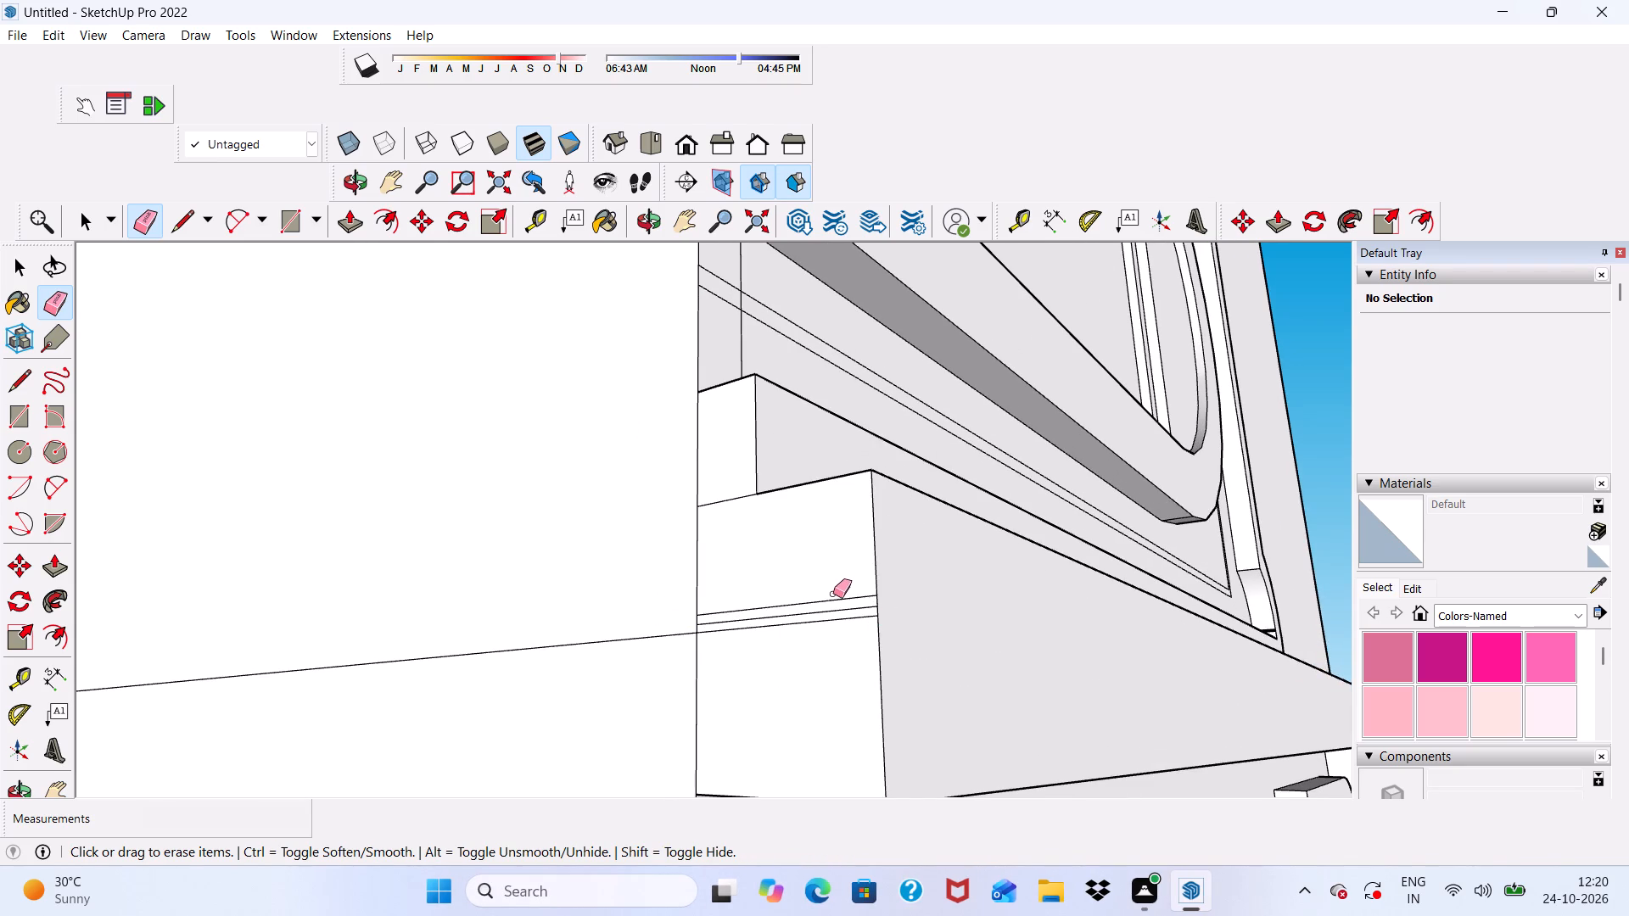
pyautogui.moveTo(833, 594); pyautogui.dragTo(820, 641)
pyautogui.moveTo(775, 611); pyautogui.dragTo(775, 640)
pyautogui.scroll(-5, 722, 545)
pyautogui.moveTo(793, 577); pyautogui.dragTo(586, 692, button='middle')
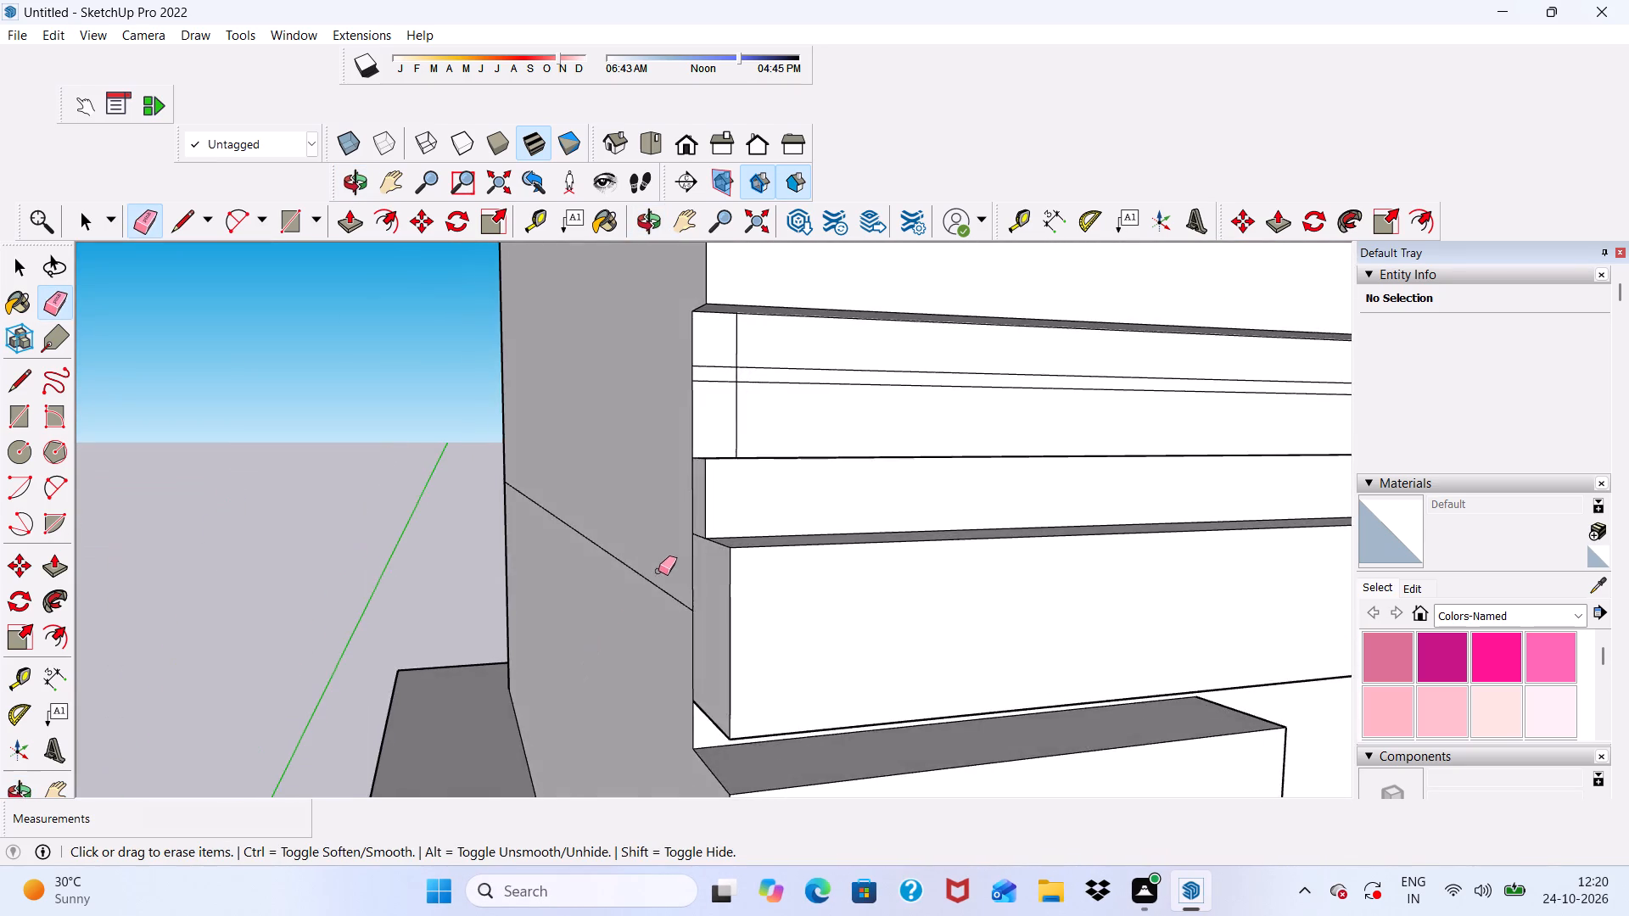
pyautogui.scroll(-11, 658, 572)
pyautogui.moveTo(749, 589); pyautogui.dragTo(557, 598, button='middle')
pyautogui.scroll(4, 644, 494)
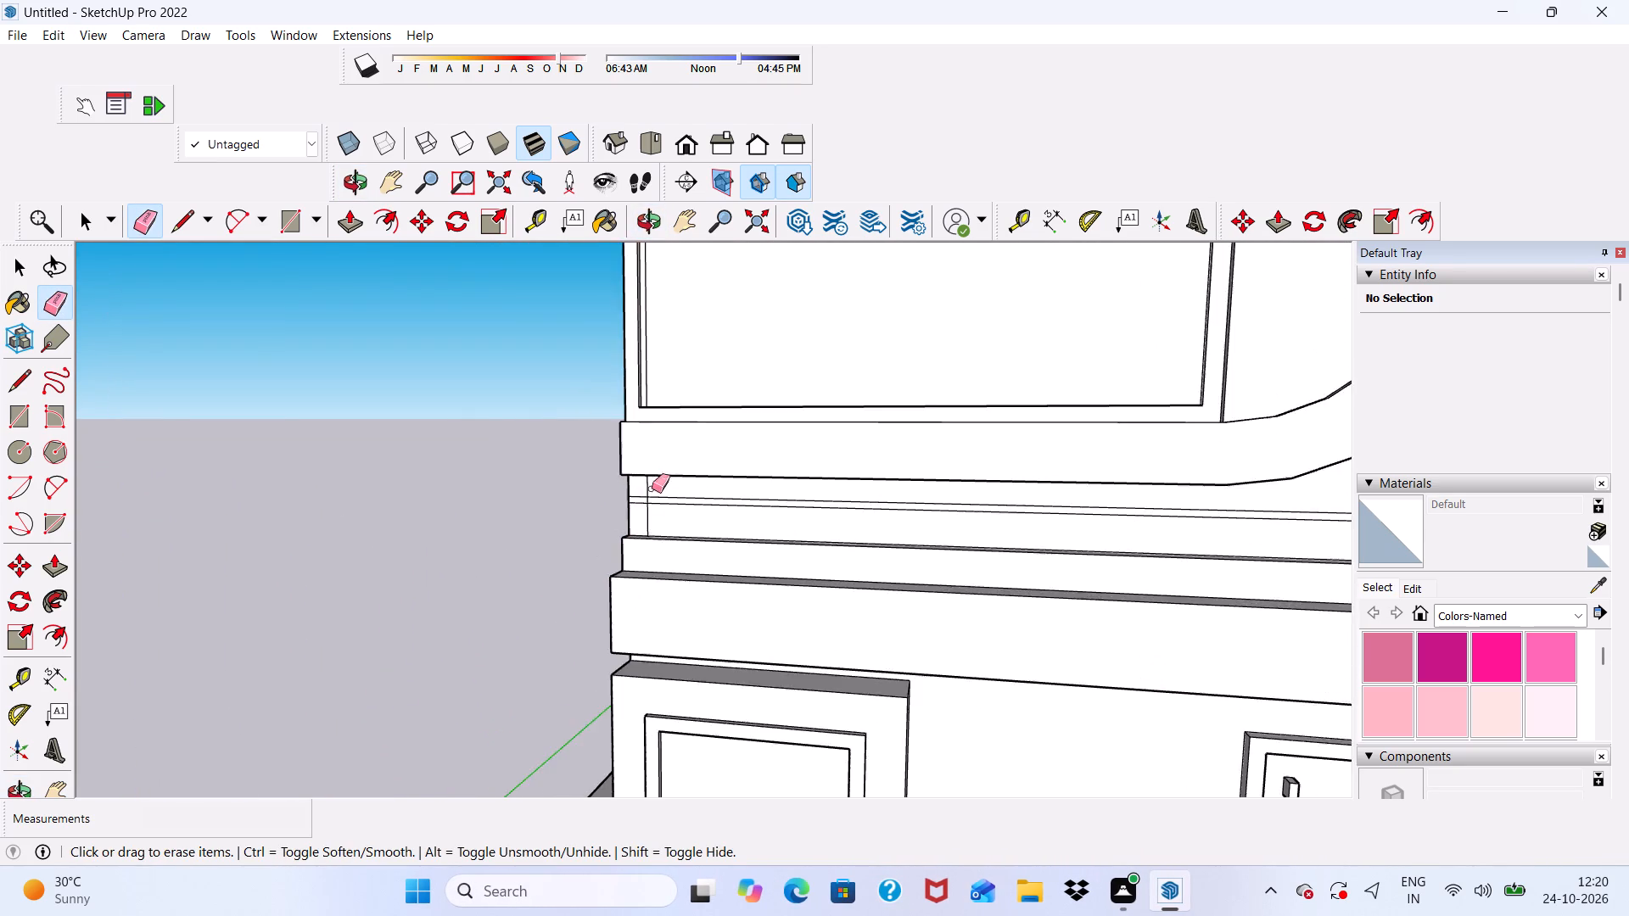
# Erase the stray short vertical lines on the narrow wall strip below the square end of the facade frame.
pyautogui.scroll(6, 652, 489)
pyautogui.click(648, 467)
pyautogui.moveTo(640, 537); pyautogui.dragTo(642, 547)
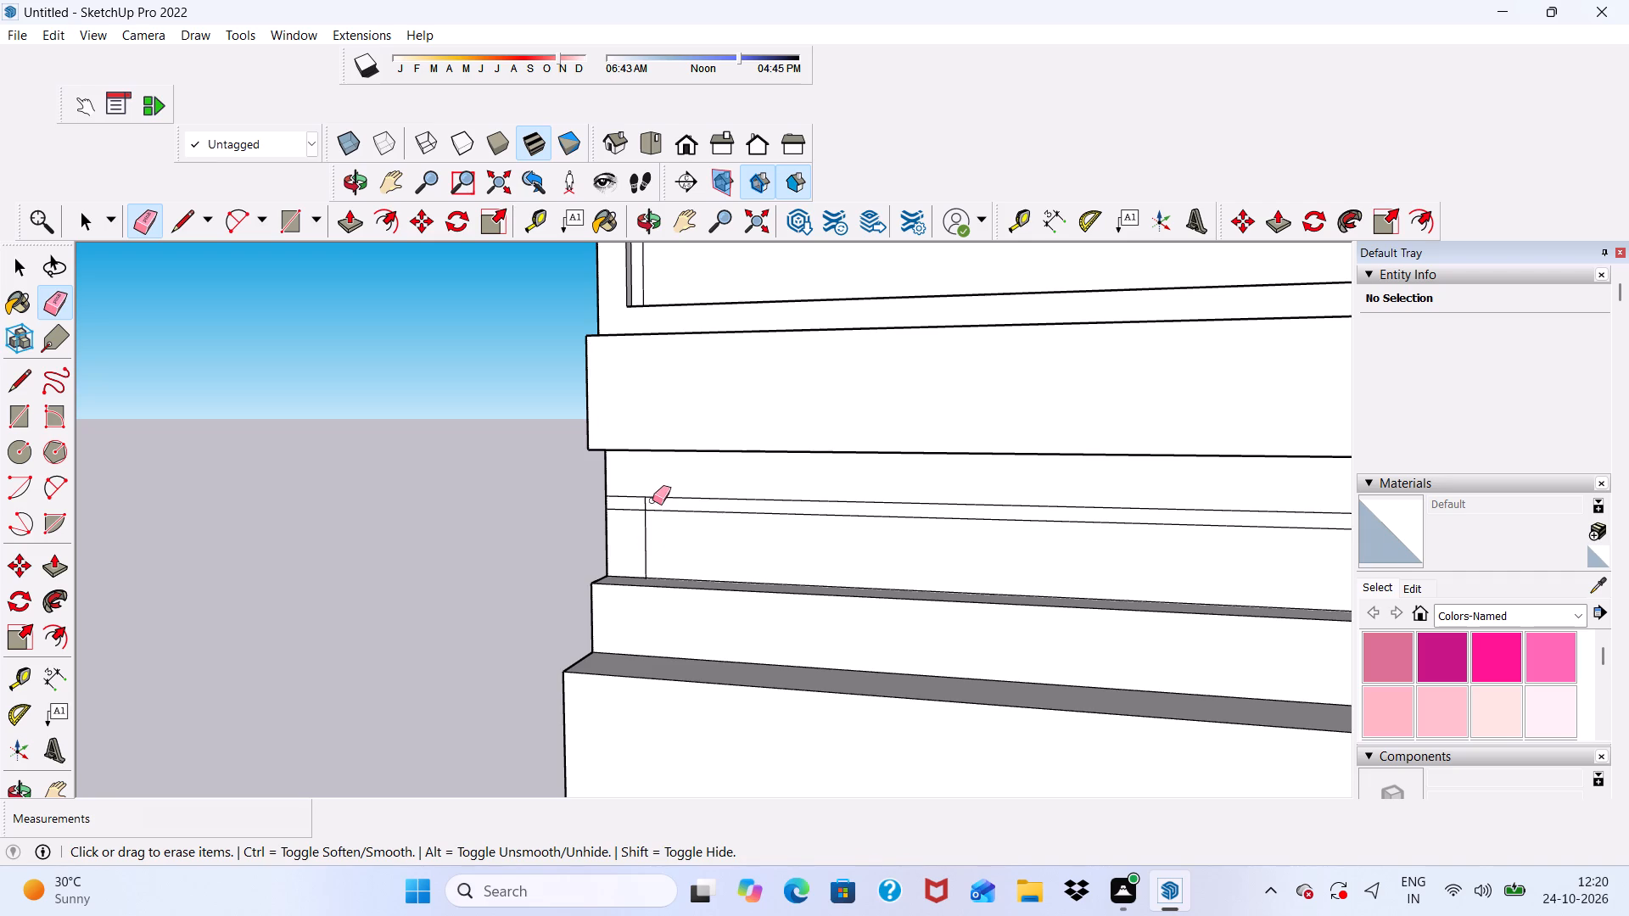
pyautogui.scroll(10, 651, 498)
pyautogui.click(638, 511)
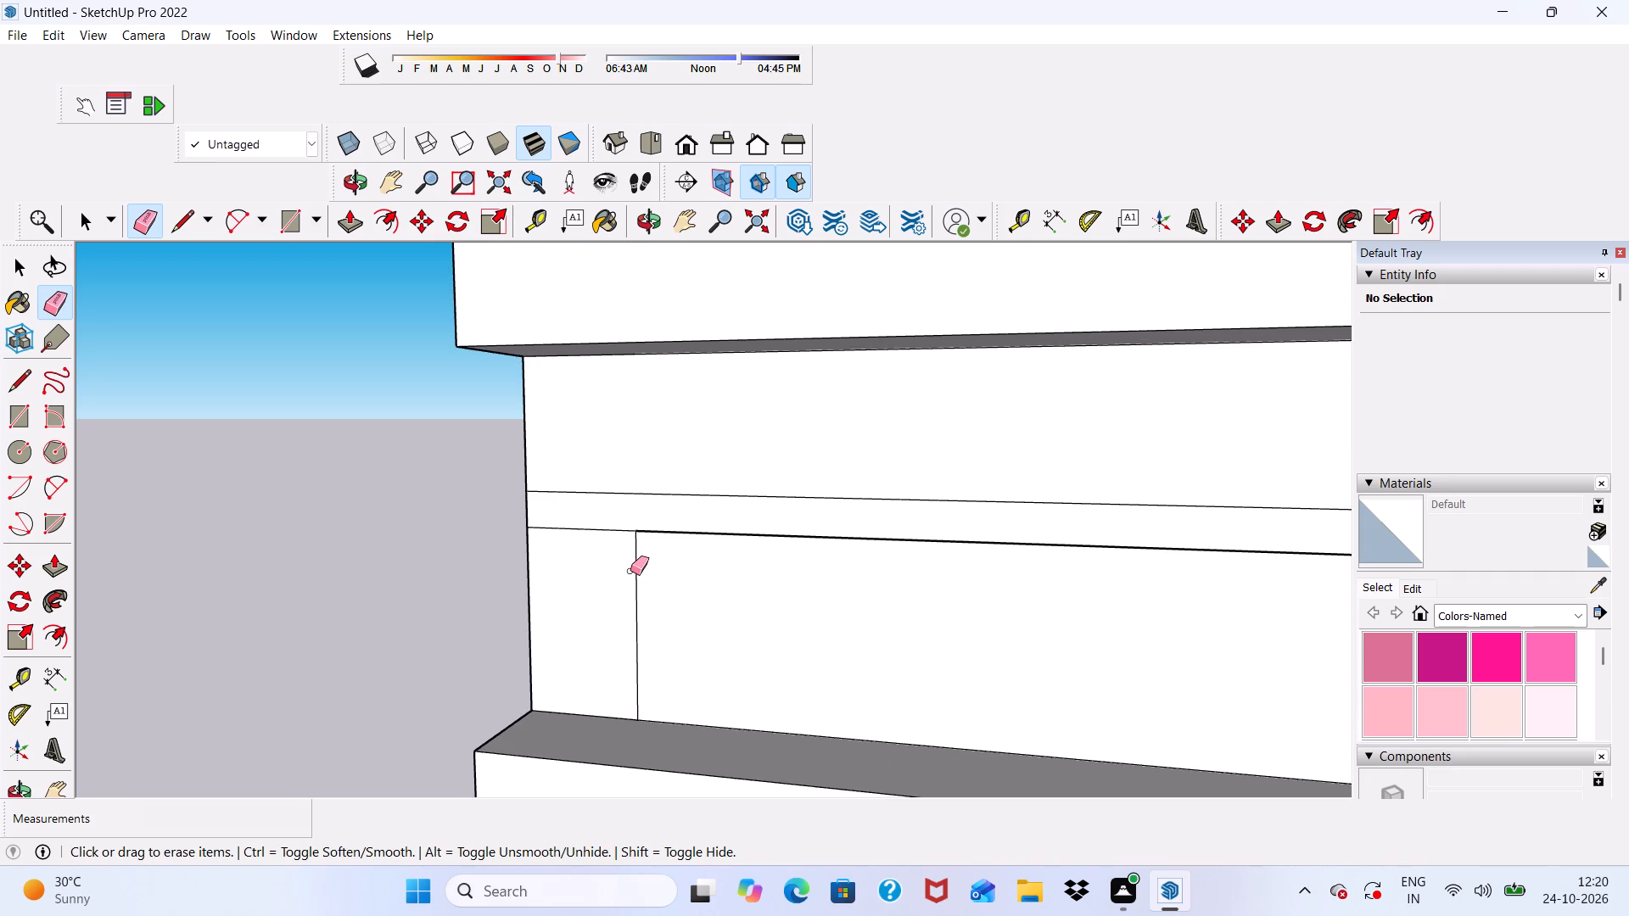
pyautogui.hotkey('ctrl', 'z')
pyautogui.moveTo(642, 556); pyautogui.dragTo(628, 585)
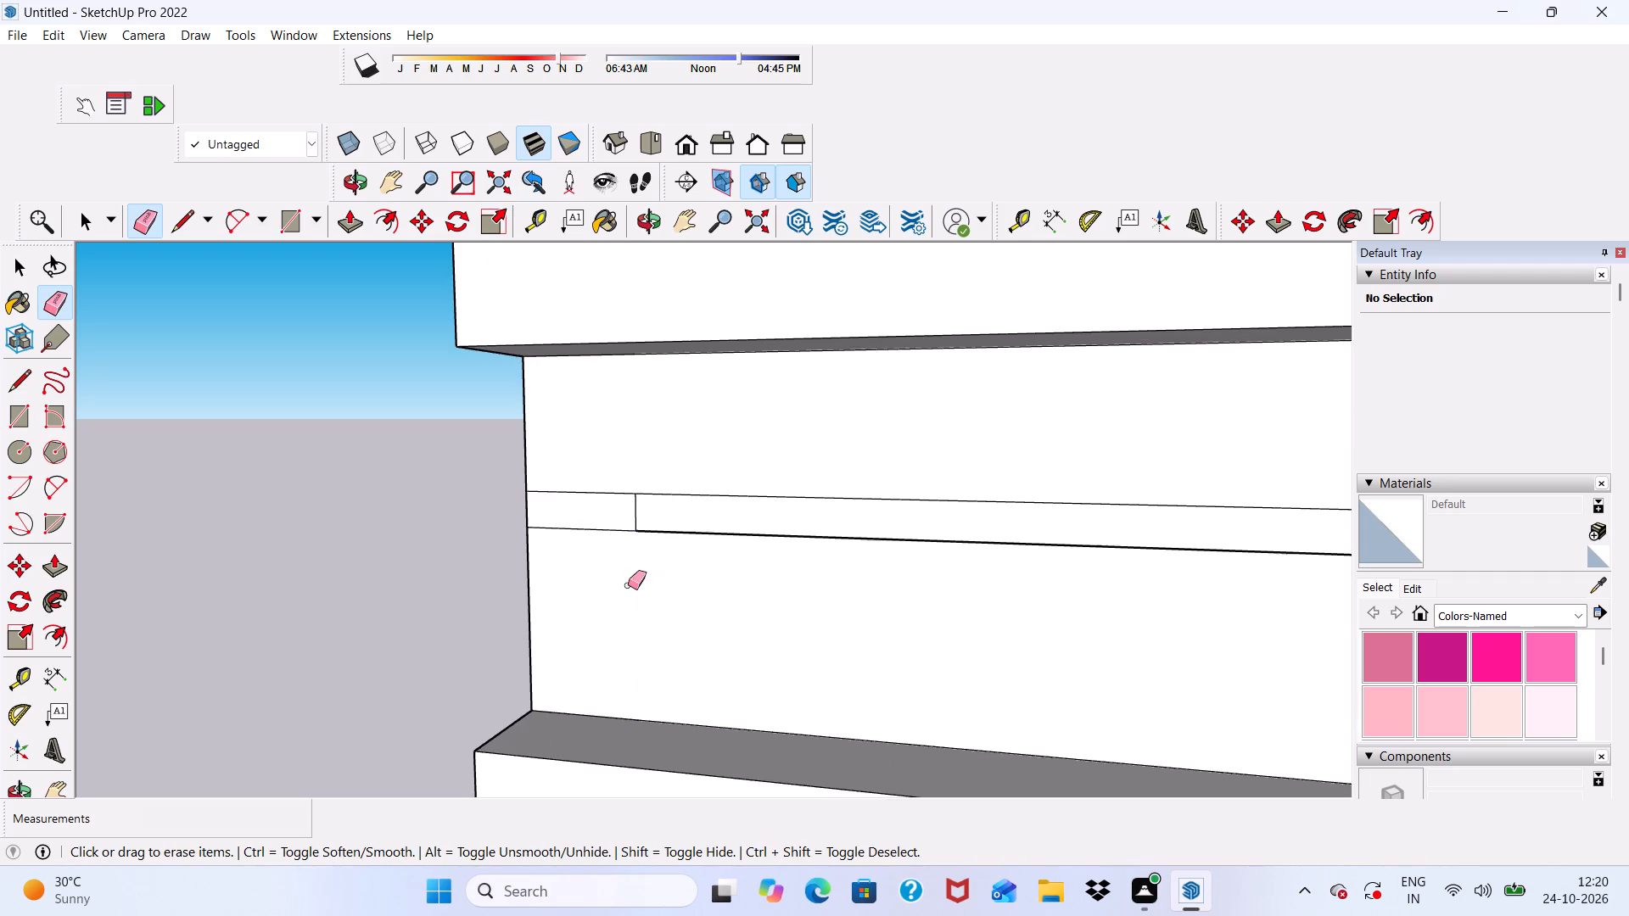
pyautogui.moveTo(639, 511); pyautogui.dragTo(629, 517)
pyautogui.scroll(-16, 580, 509)
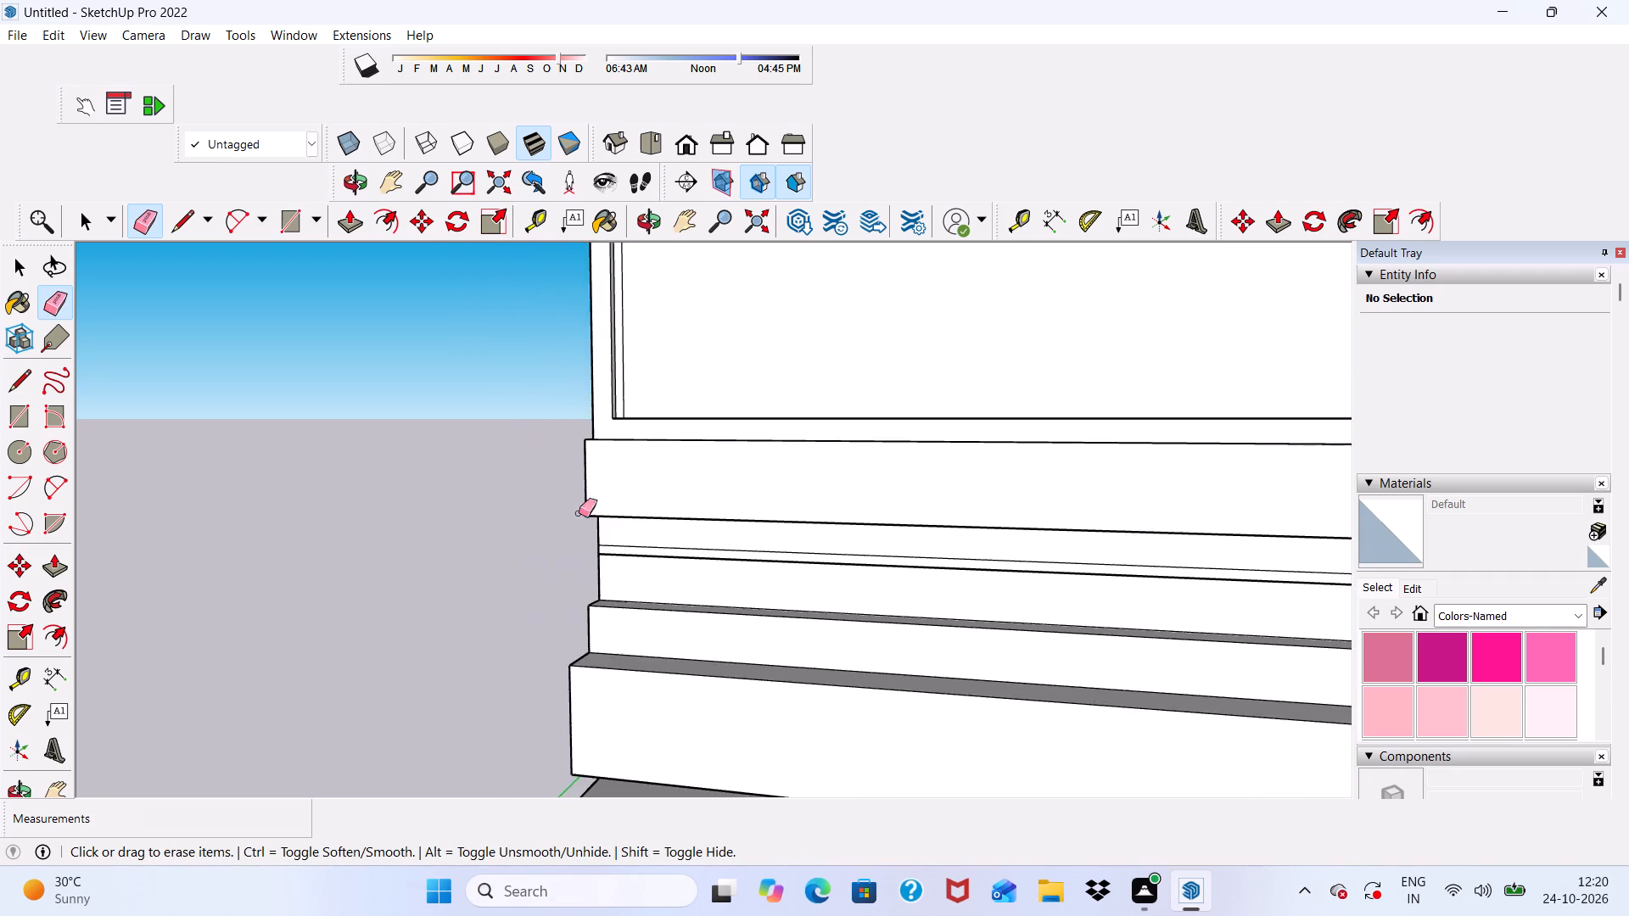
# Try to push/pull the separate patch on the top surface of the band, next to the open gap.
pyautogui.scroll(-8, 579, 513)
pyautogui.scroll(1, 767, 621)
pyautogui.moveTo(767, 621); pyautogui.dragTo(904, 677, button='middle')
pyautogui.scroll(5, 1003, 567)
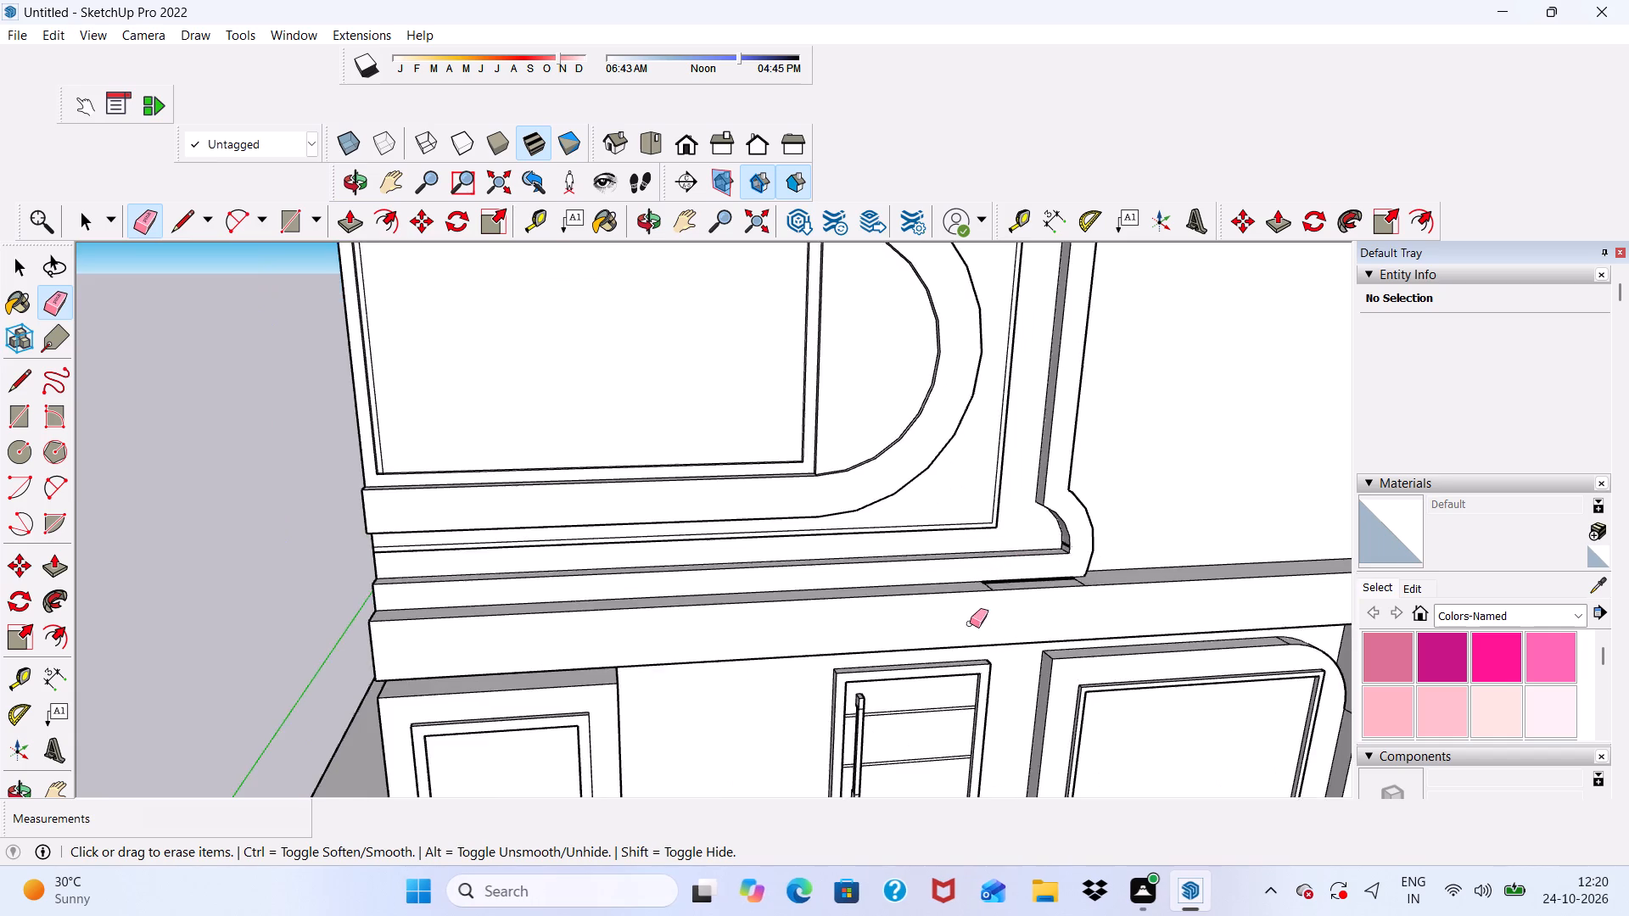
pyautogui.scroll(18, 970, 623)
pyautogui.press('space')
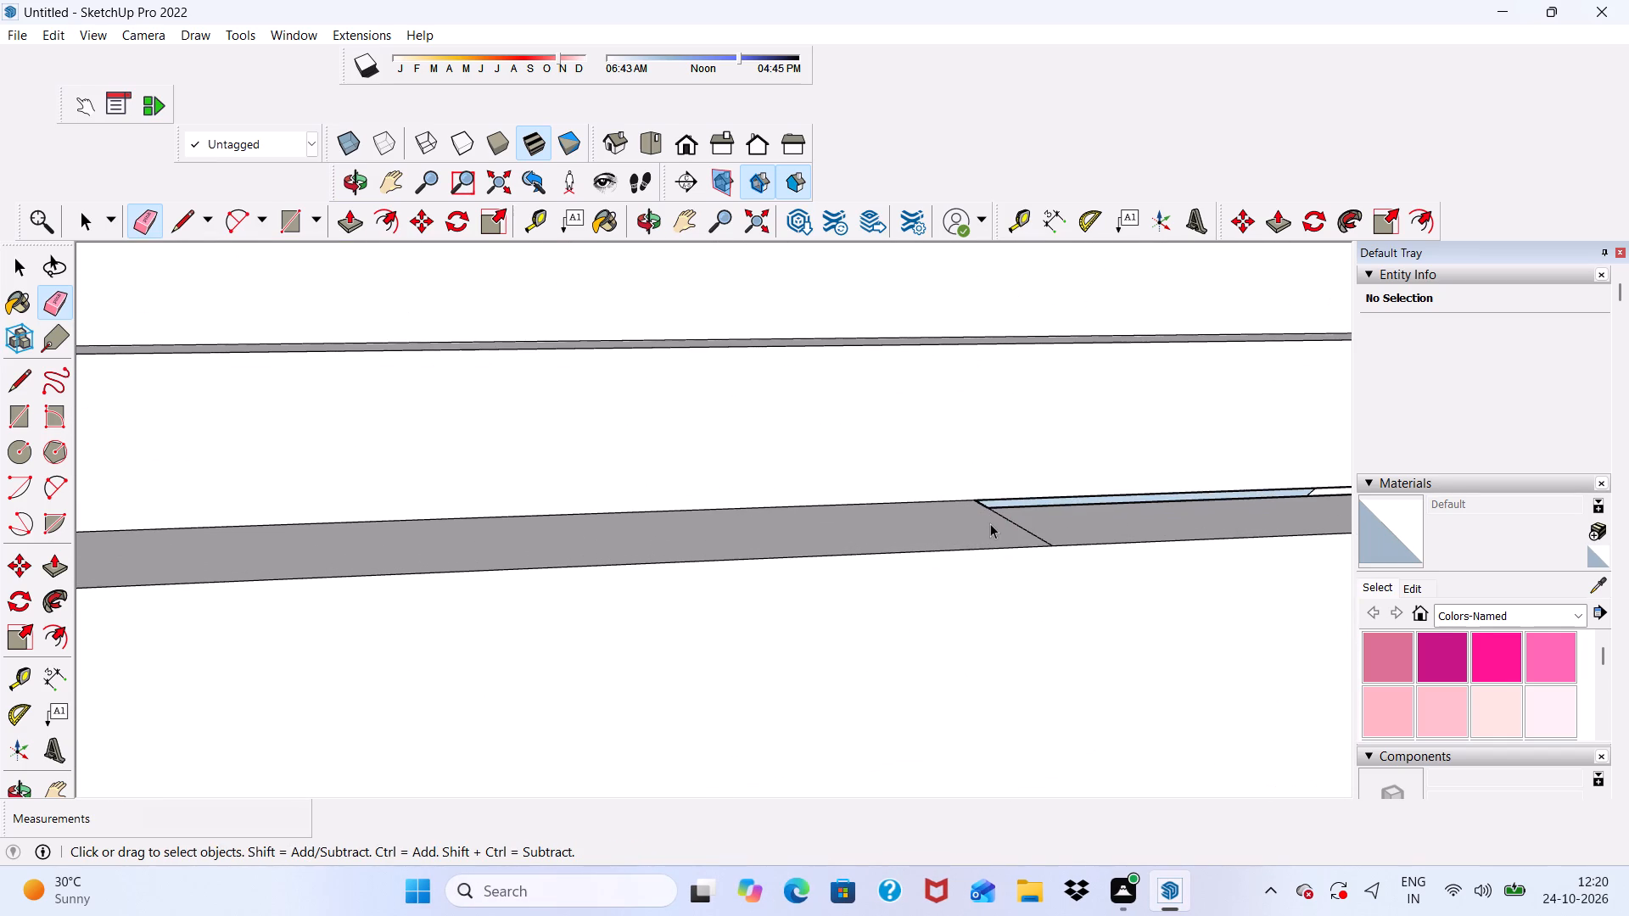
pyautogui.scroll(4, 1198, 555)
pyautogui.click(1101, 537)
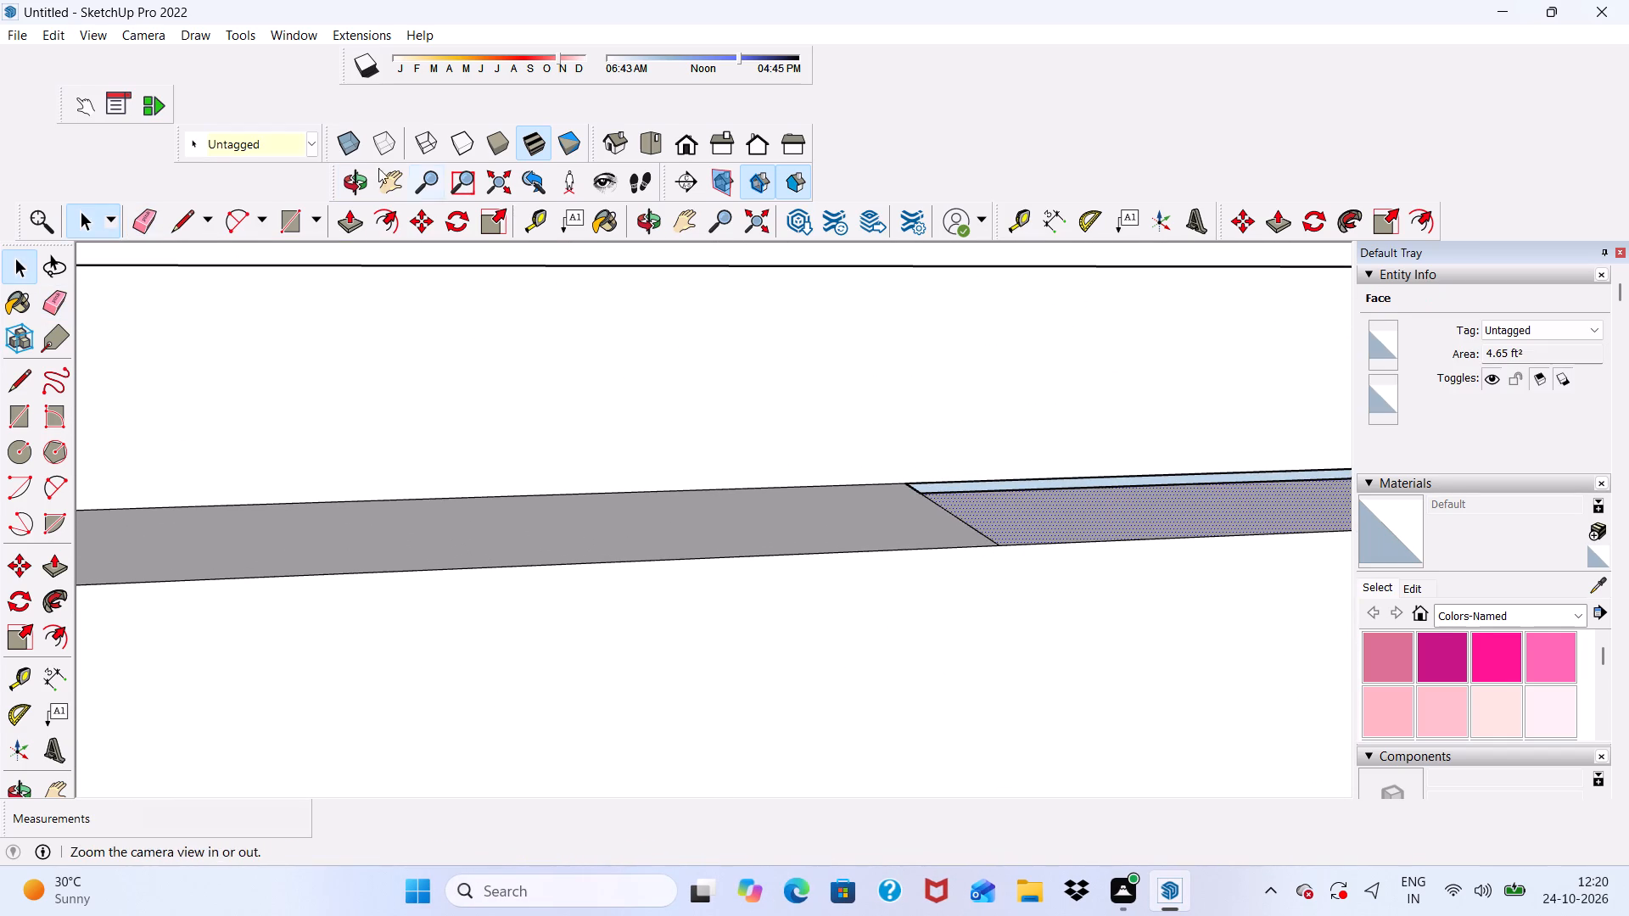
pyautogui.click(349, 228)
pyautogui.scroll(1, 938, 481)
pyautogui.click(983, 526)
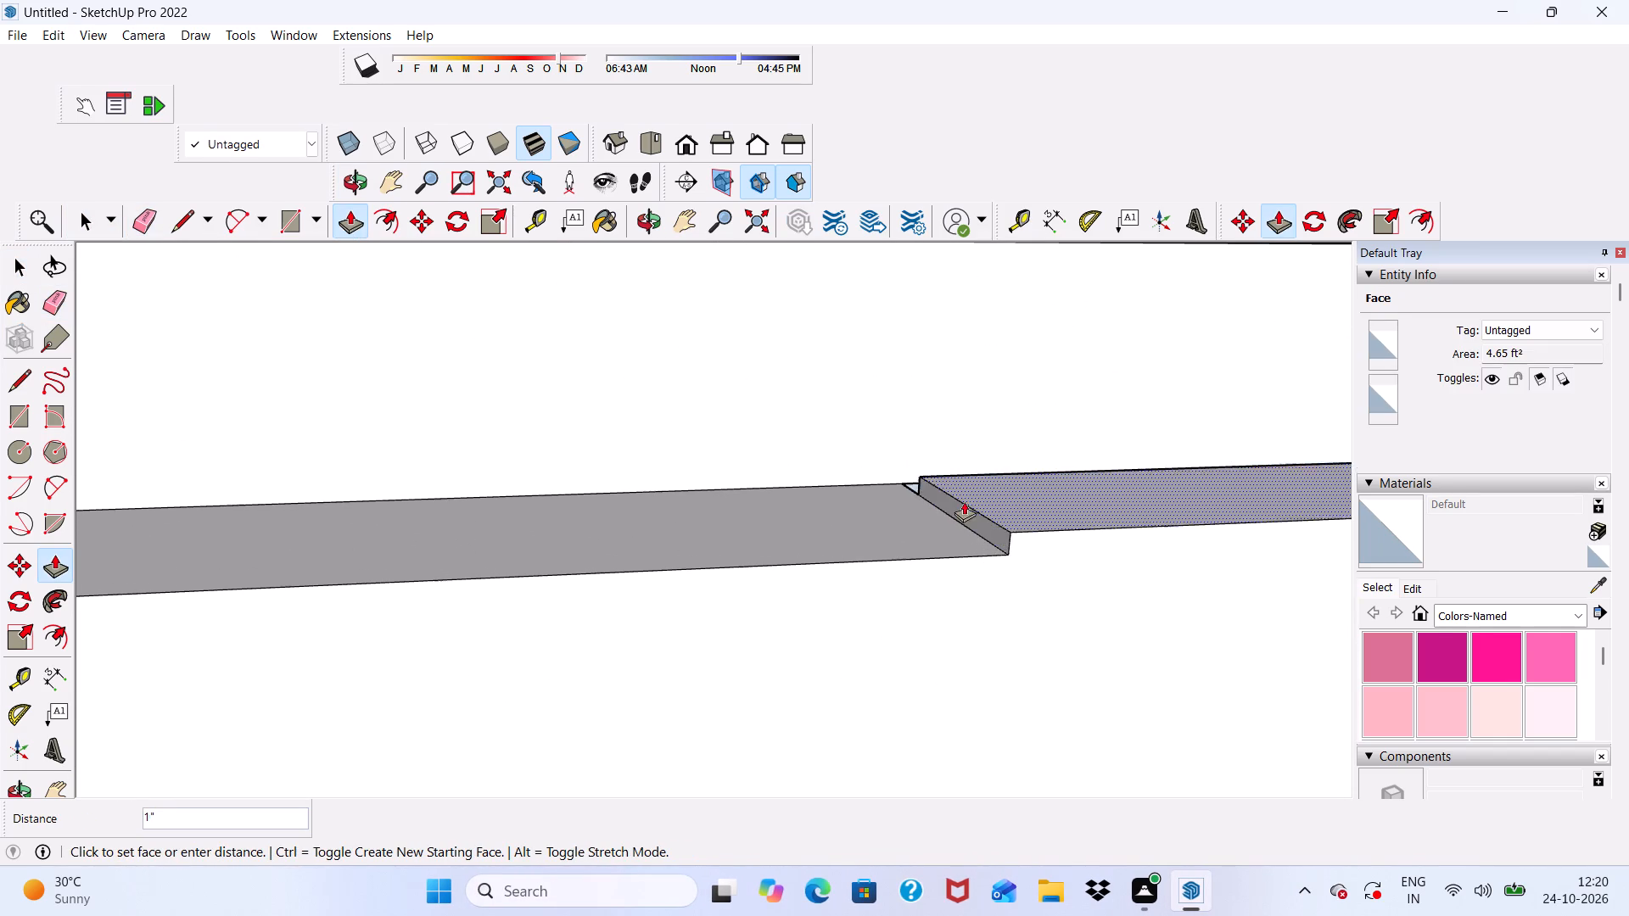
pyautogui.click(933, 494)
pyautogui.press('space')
# Push/pull the exposed strip face inside the gap on the band's top out to the band's front edge, finishing with 1' 11 11/16".
pyautogui.scroll(5, 958, 484)
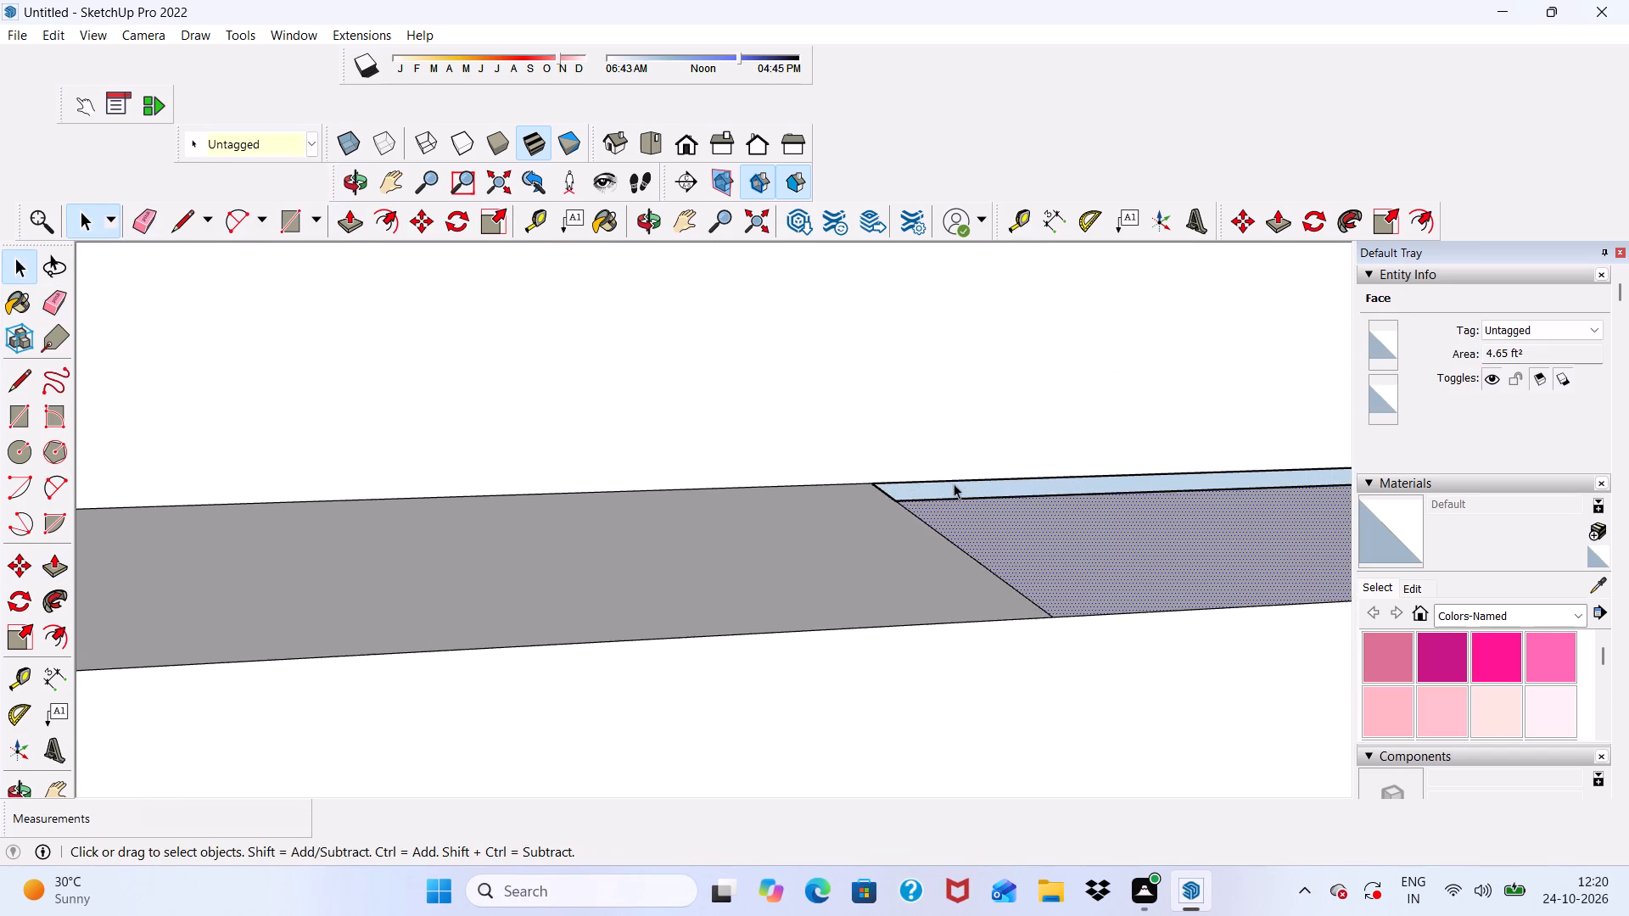
pyautogui.scroll(3, 954, 483)
pyautogui.click(937, 492)
pyautogui.click(368, 219)
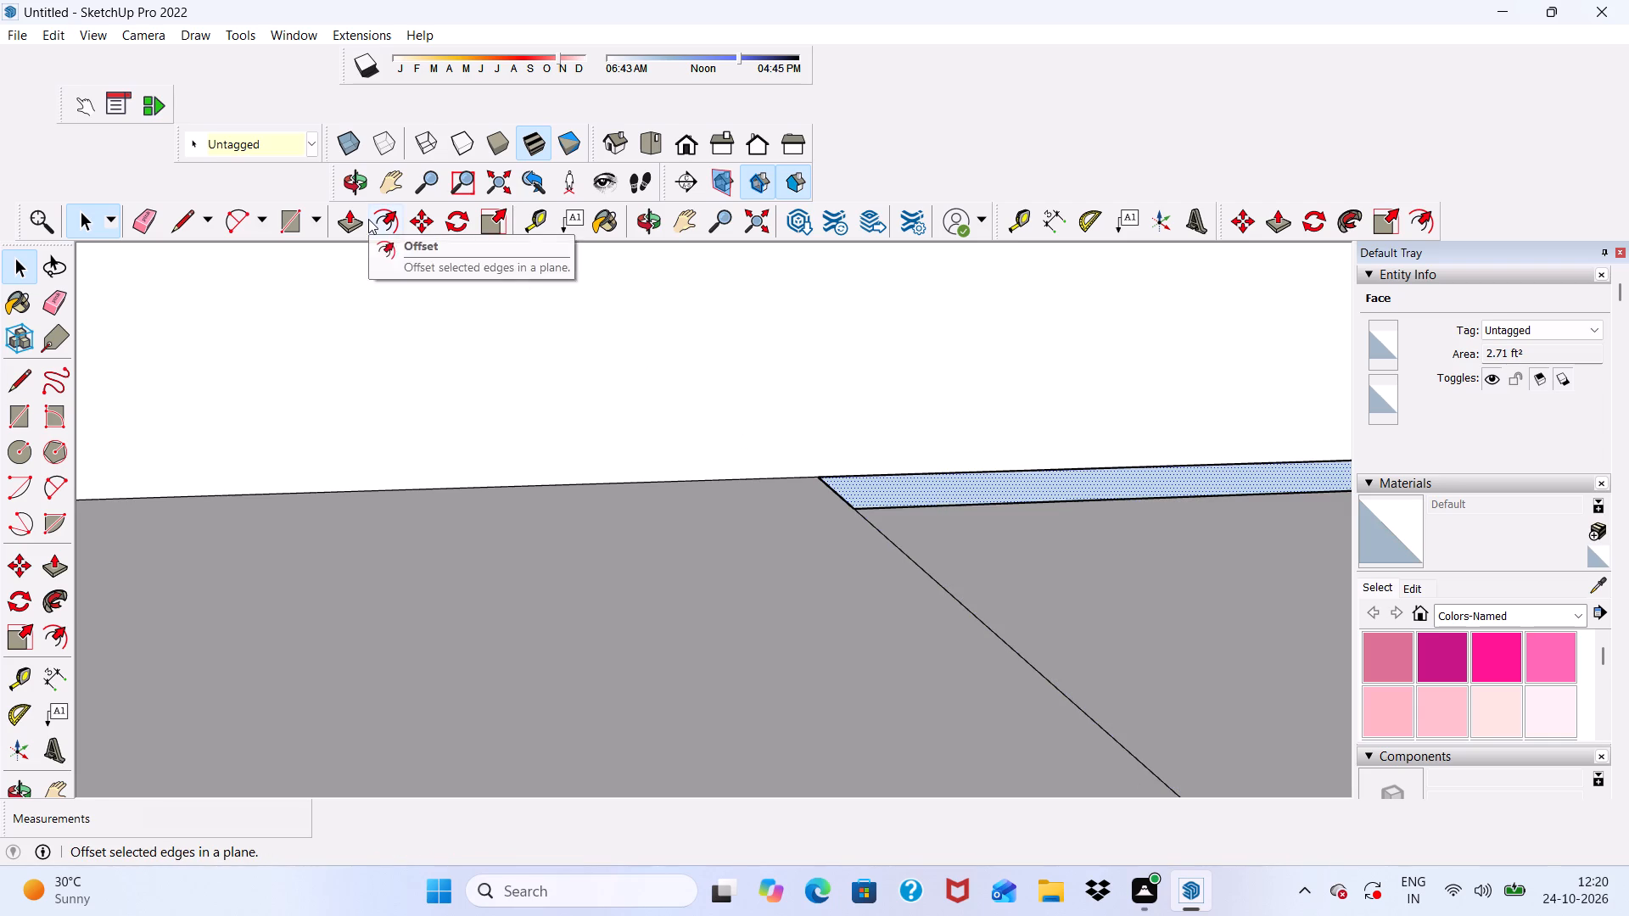
pyautogui.scroll(-4, 1102, 518)
pyautogui.scroll(4, 1067, 529)
pyautogui.click(351, 221)
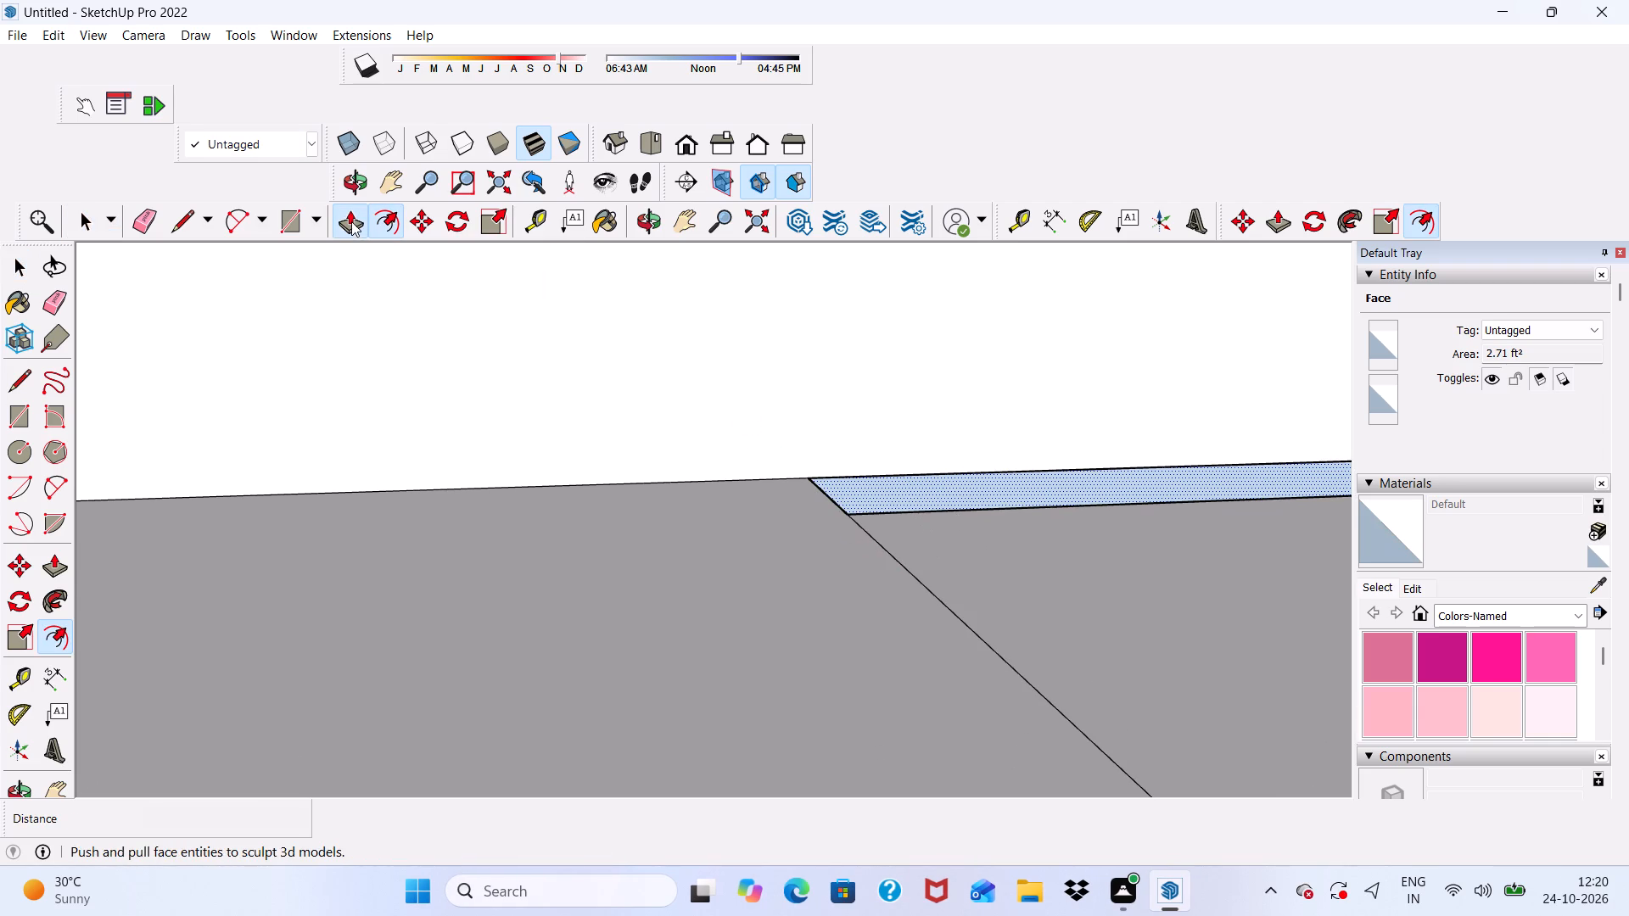
pyautogui.click(904, 481)
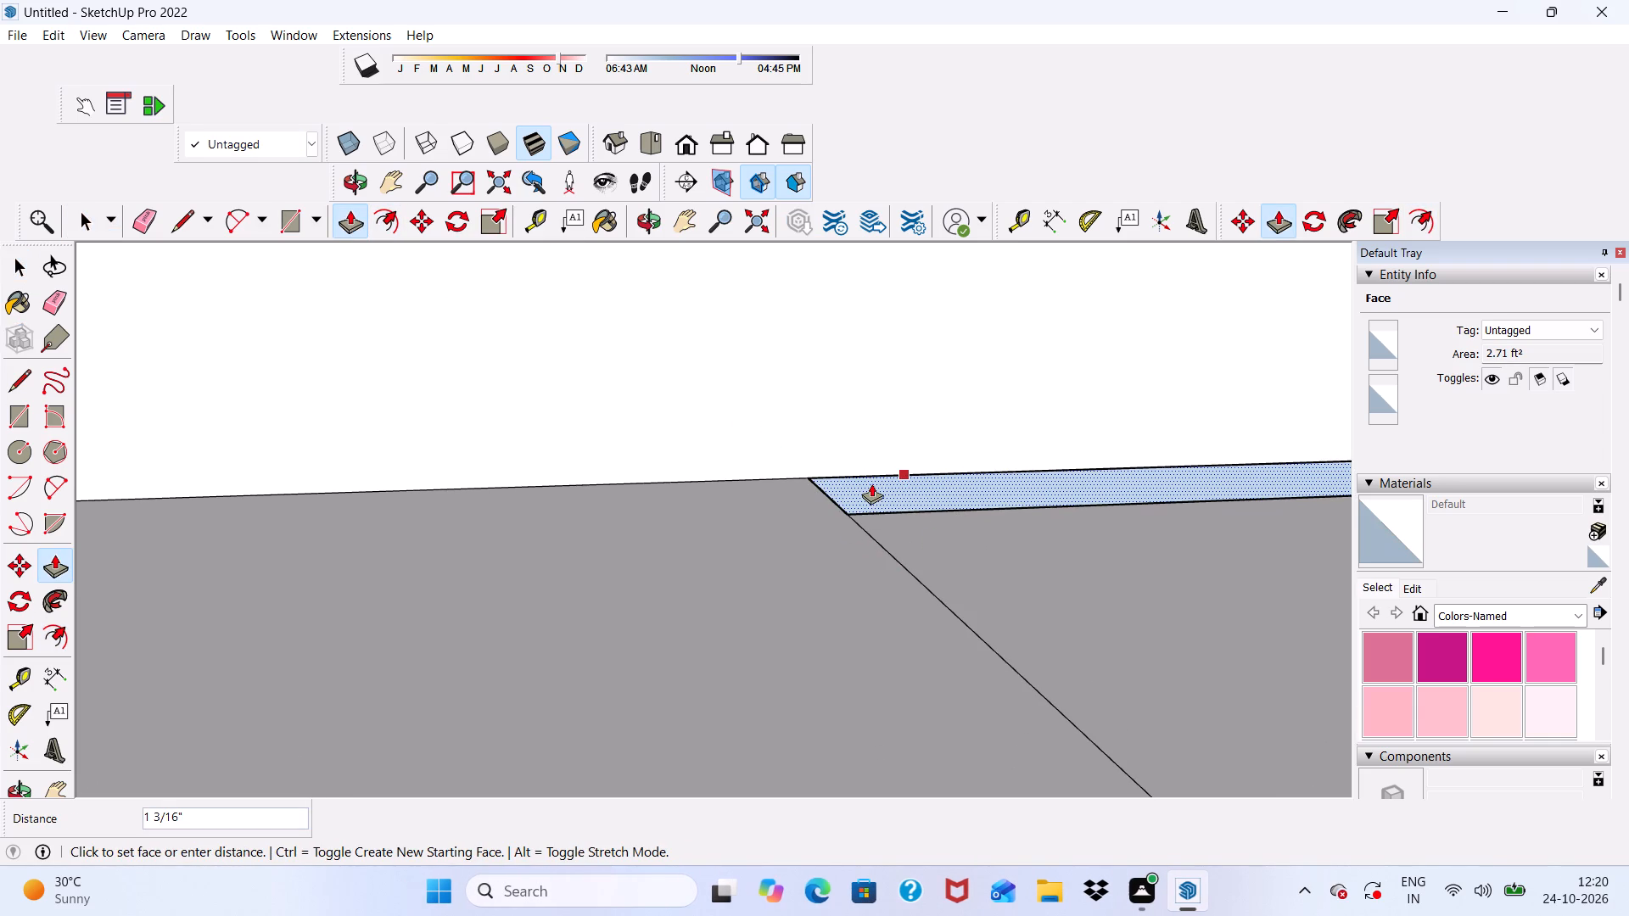
pyautogui.scroll(-7, 872, 503)
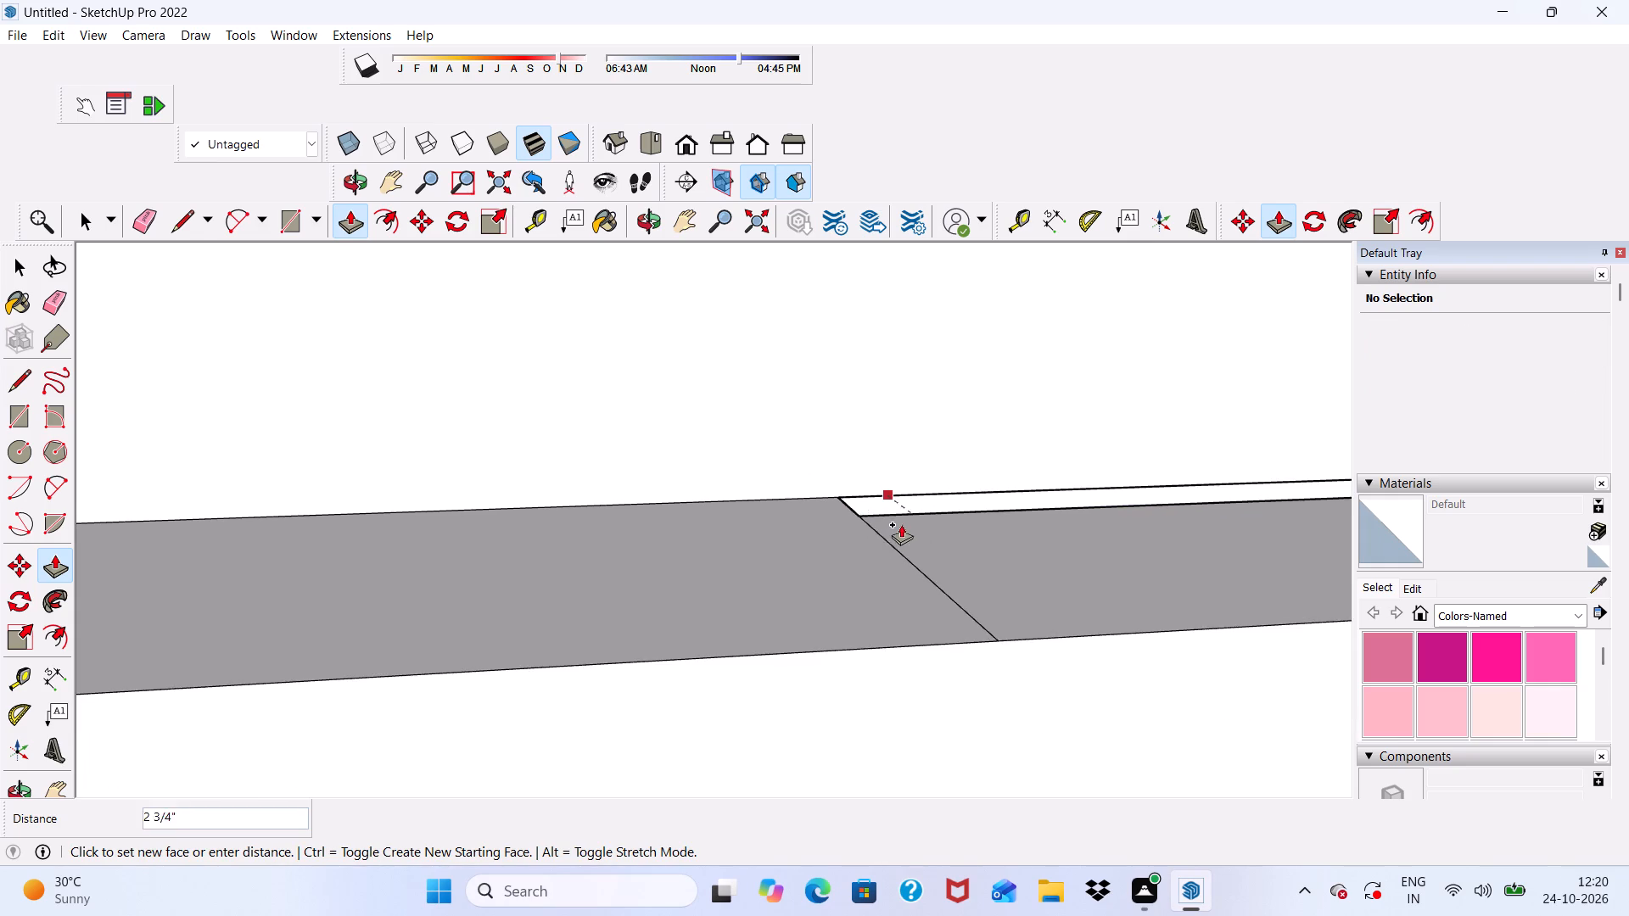
pyautogui.scroll(7, 901, 524)
pyautogui.click(874, 505)
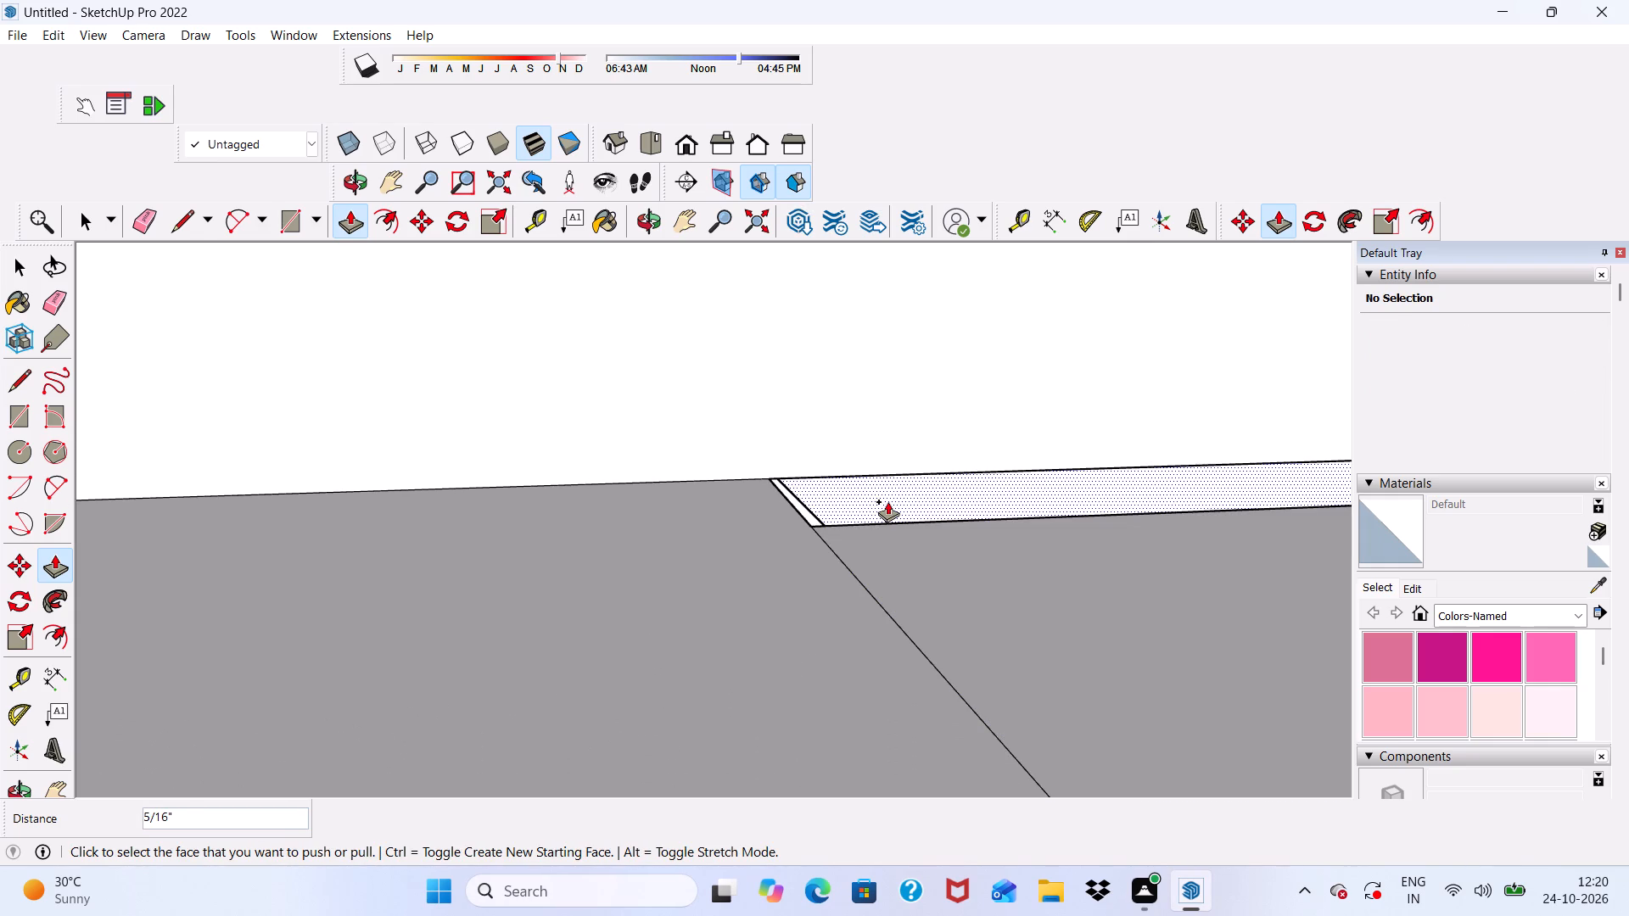
pyautogui.click(887, 501)
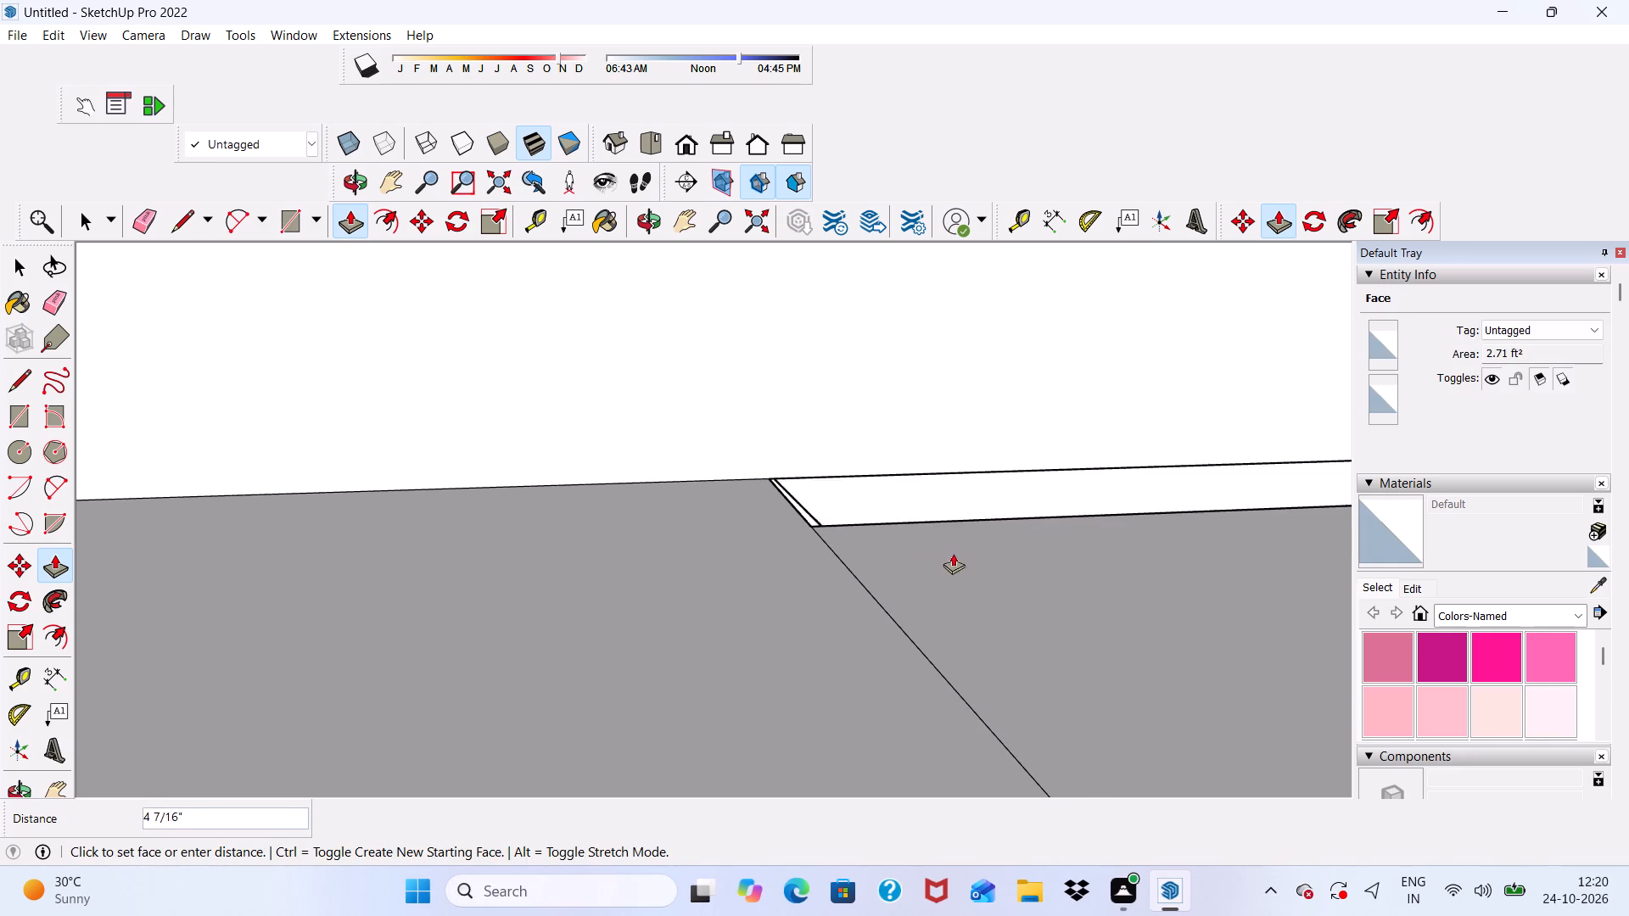
pyautogui.scroll(-11, 954, 553)
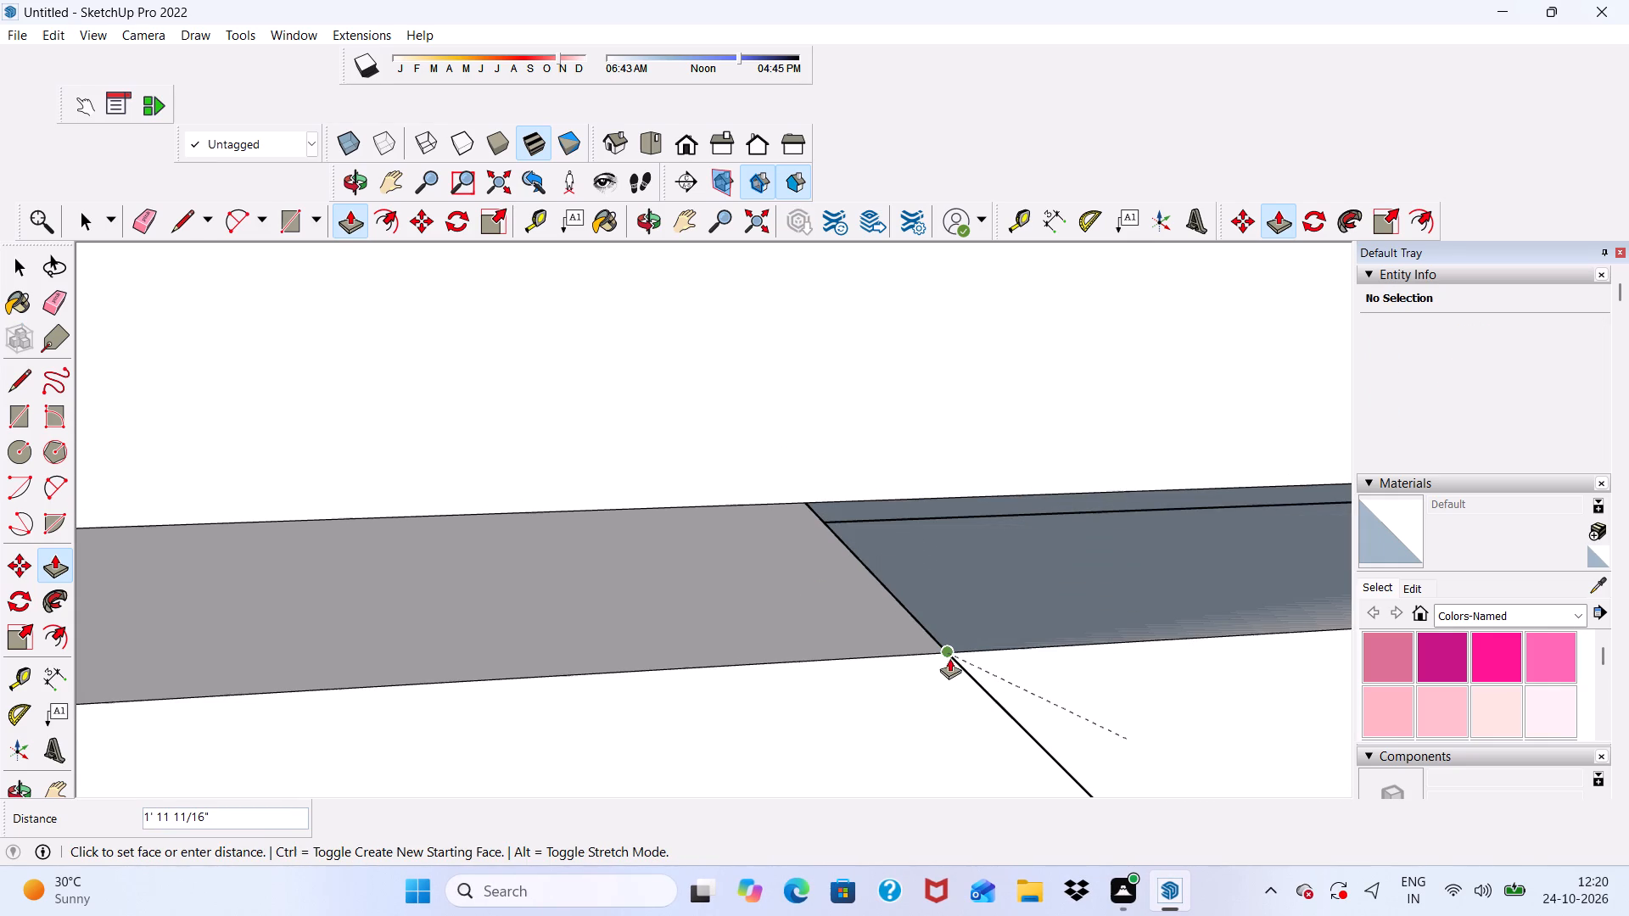
pyautogui.click(949, 658)
# Push/pull the recessed curved face inside the band's hollow 2', flush with the band's front face.
pyautogui.scroll(-5, 632, 422)
pyautogui.moveTo(924, 564); pyautogui.dragTo(894, 459, button='middle')
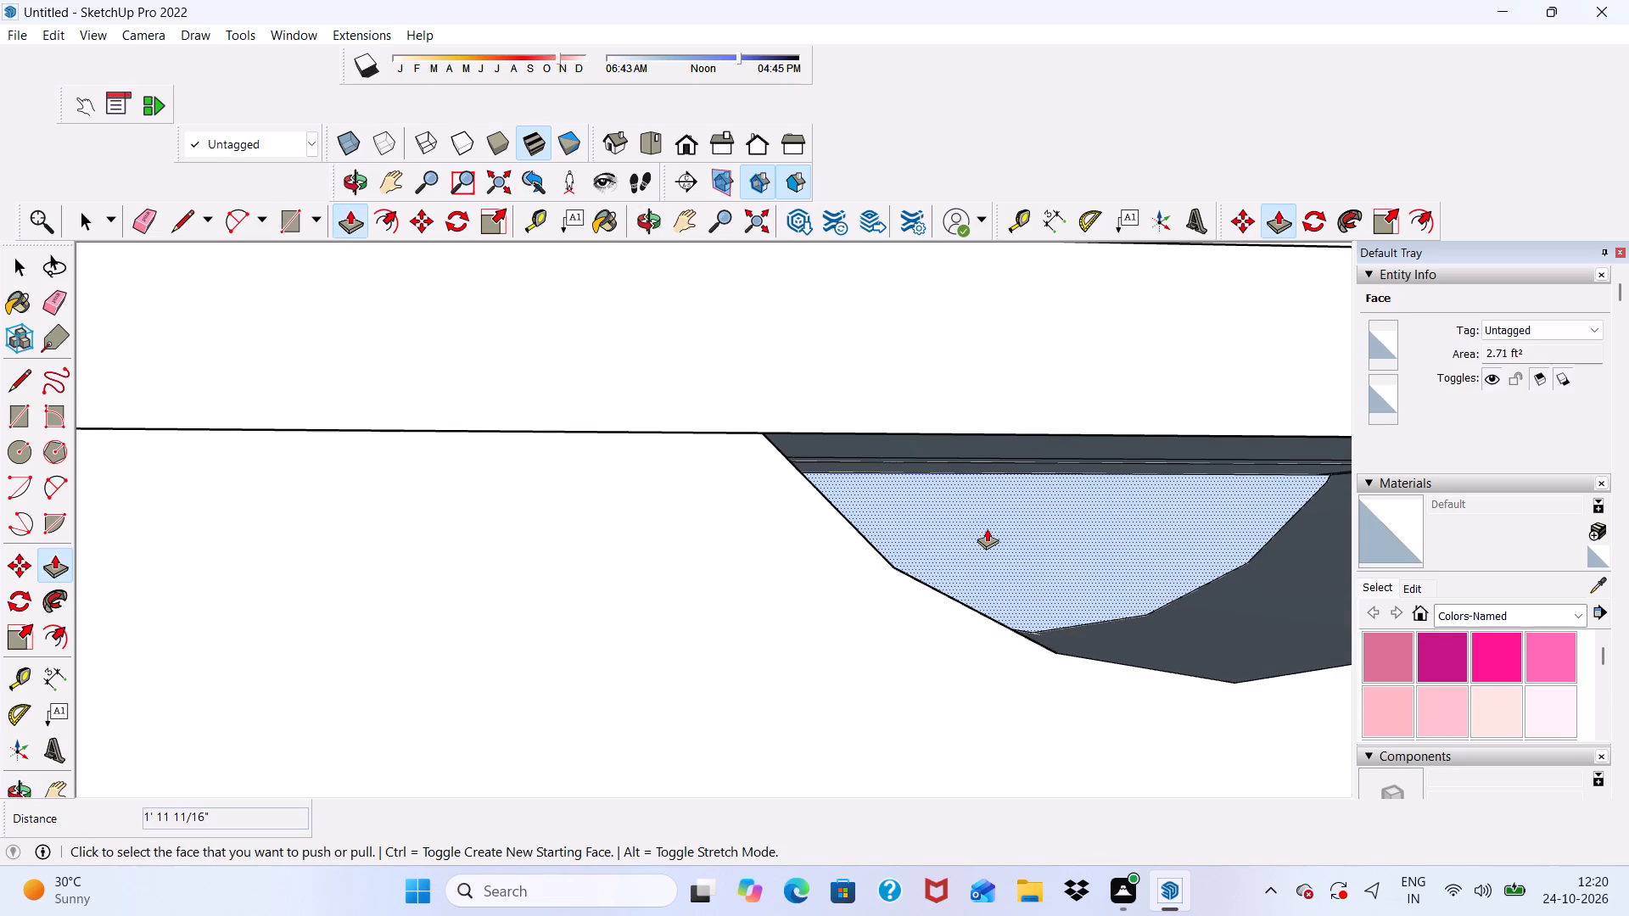
pyautogui.click(987, 528)
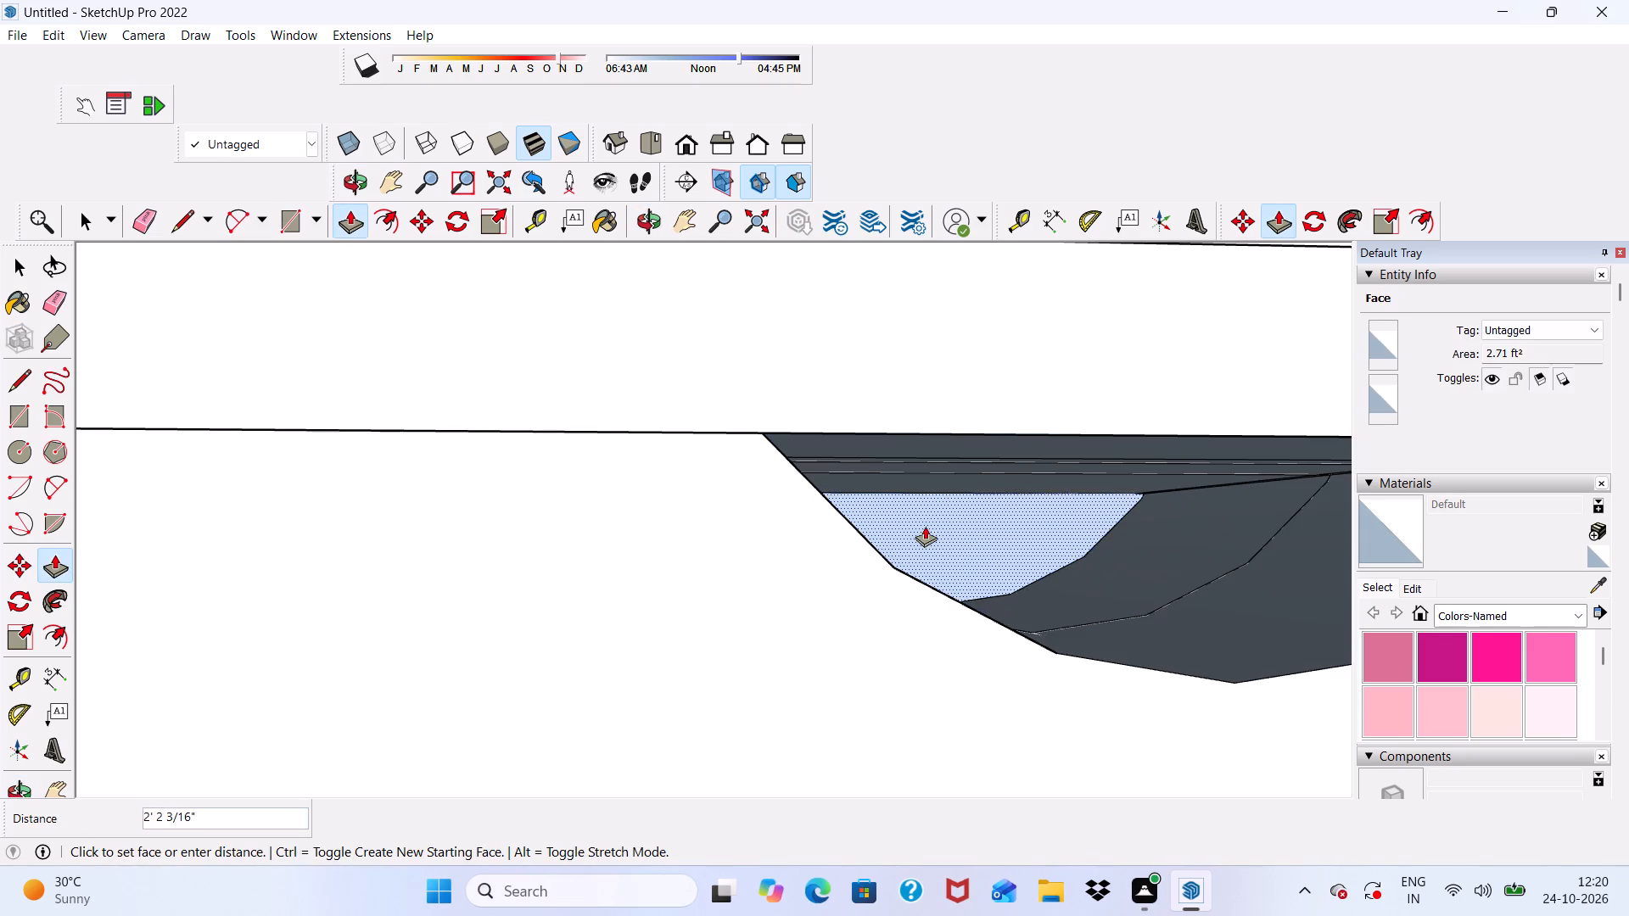
pyautogui.click(787, 482)
# Push/pull the remaining exposed face in the gap on the band's top 2' to the band's front.
pyautogui.scroll(-6, 576, 415)
pyautogui.moveTo(1019, 512); pyautogui.dragTo(980, 729, button='middle')
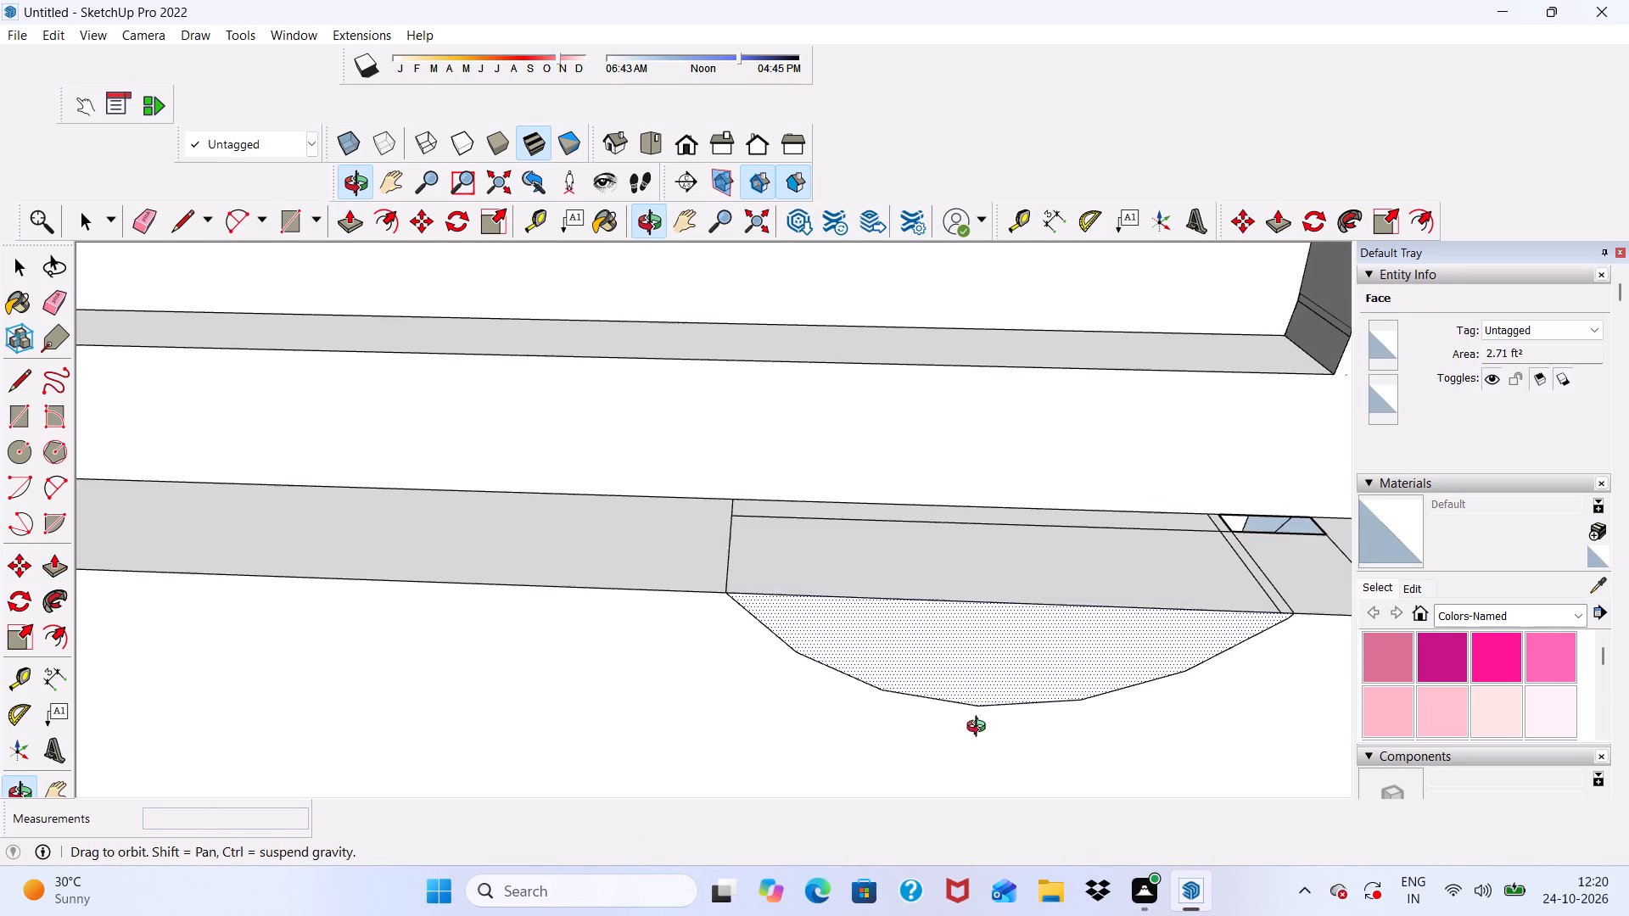
pyautogui.moveTo(980, 729); pyautogui.dragTo(976, 725, button='middle')
pyautogui.scroll(11, 1245, 522)
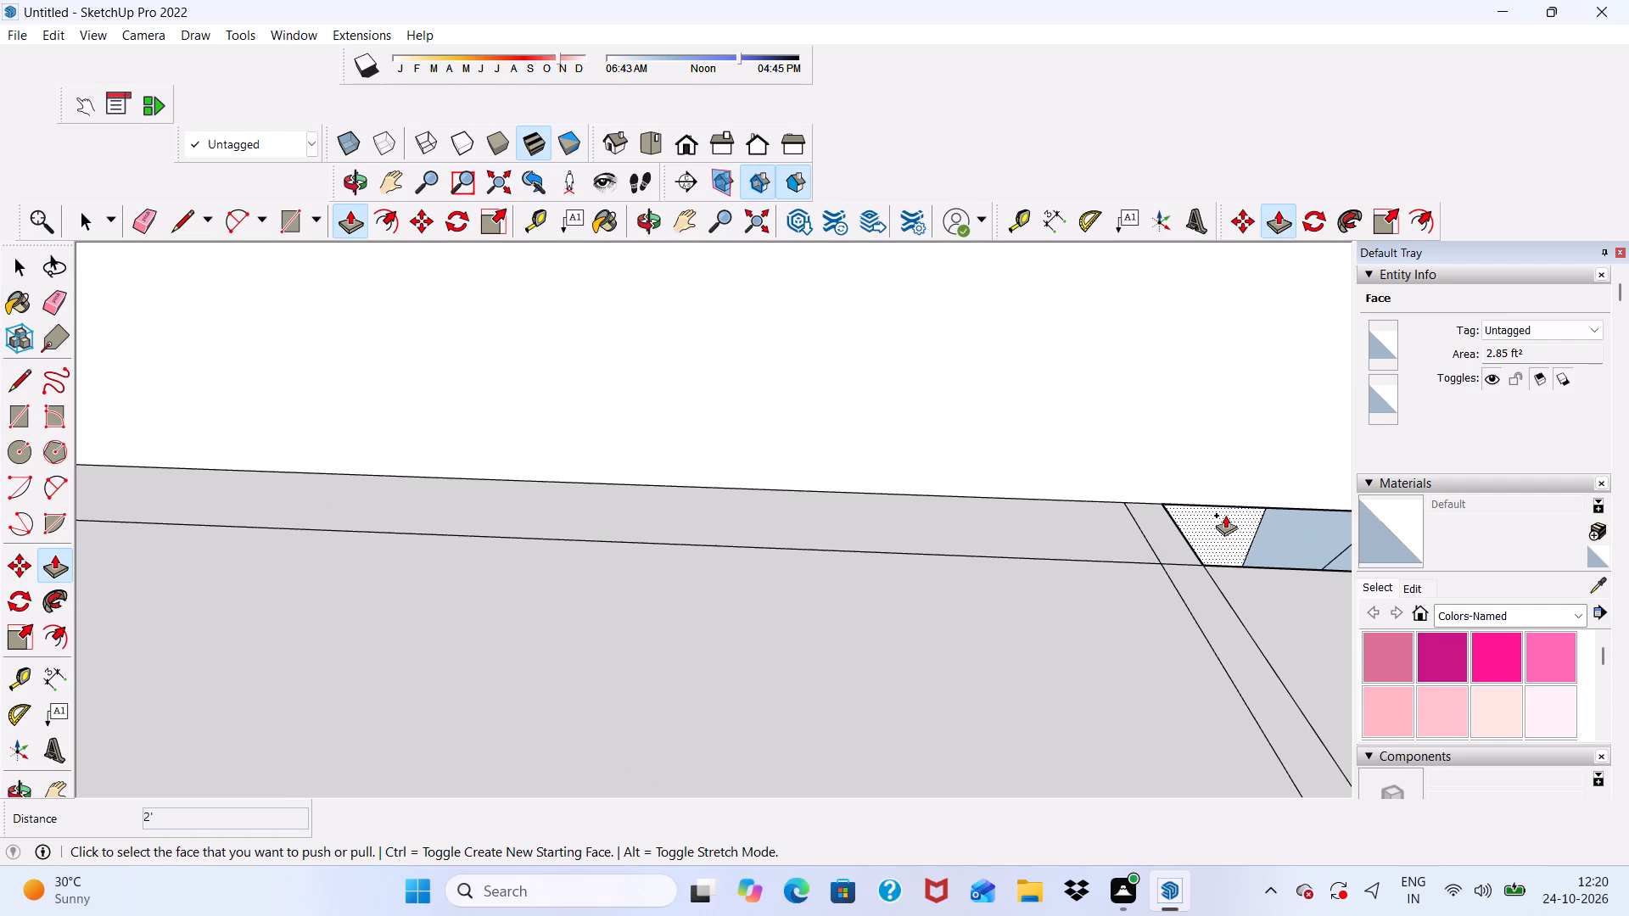
pyautogui.click(1225, 515)
pyautogui.scroll(-10, 1055, 505)
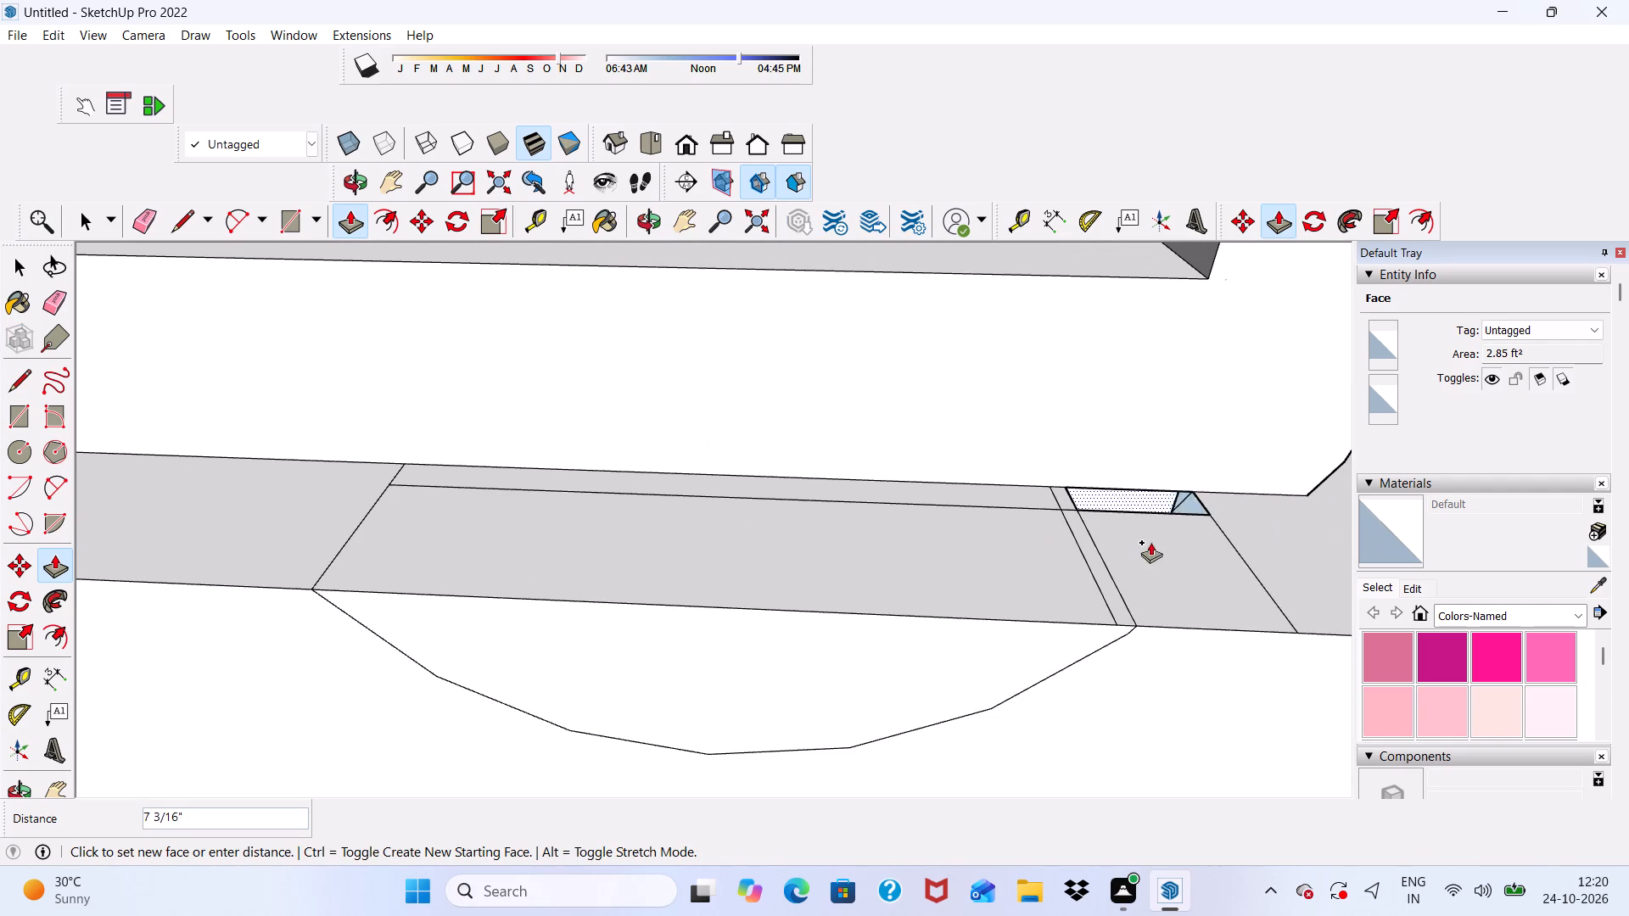
pyautogui.click(1089, 679)
# Push/pull the recessed face around the curved outline about 1' 2 3/8", flush with the band's front face.
pyautogui.scroll(-4, 1005, 530)
pyautogui.scroll(3, 968, 700)
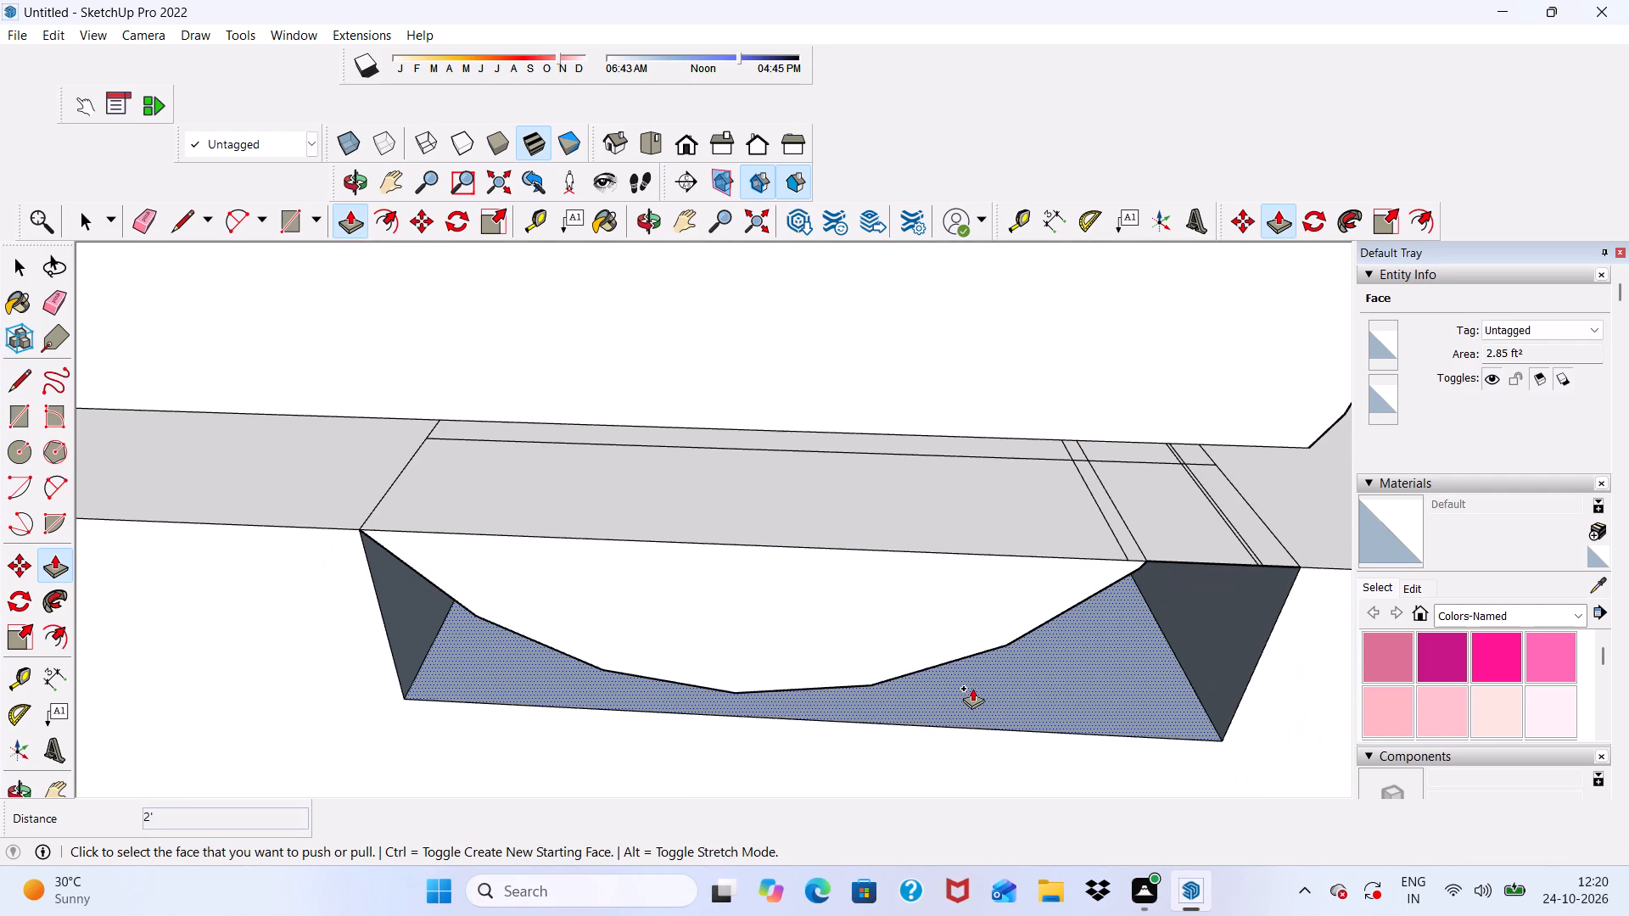
pyautogui.click(980, 695)
pyautogui.click(980, 512)
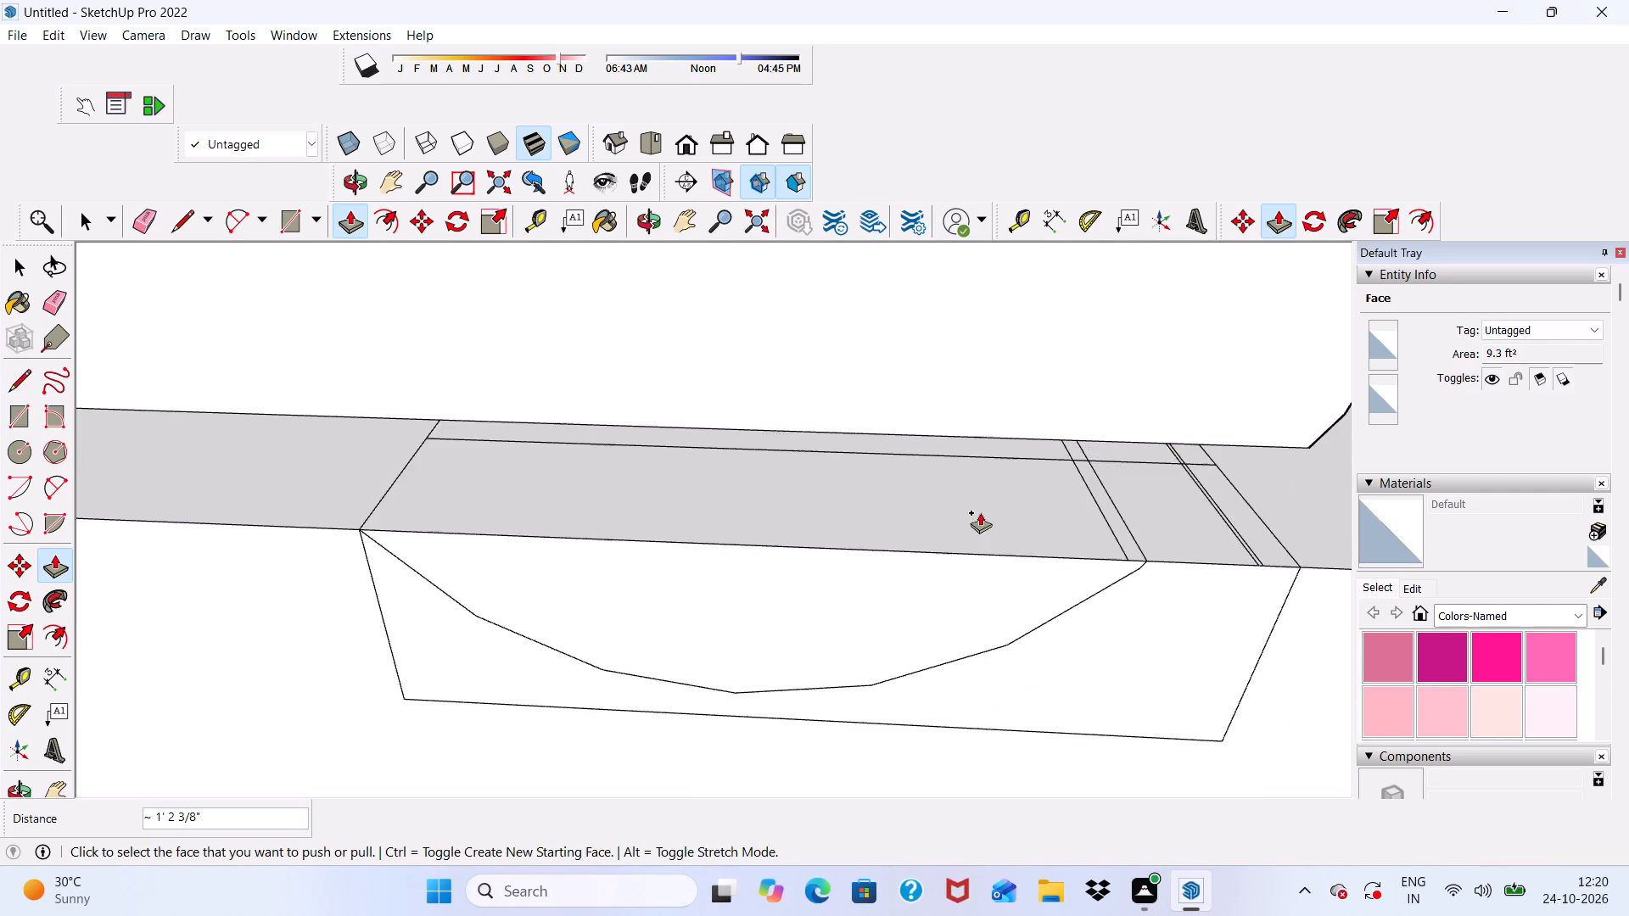
# Erase the leftover curved and straight outlines of the filled area on the band's front face.
pyautogui.scroll(-4, 882, 461)
pyautogui.scroll(-2, 1051, 533)
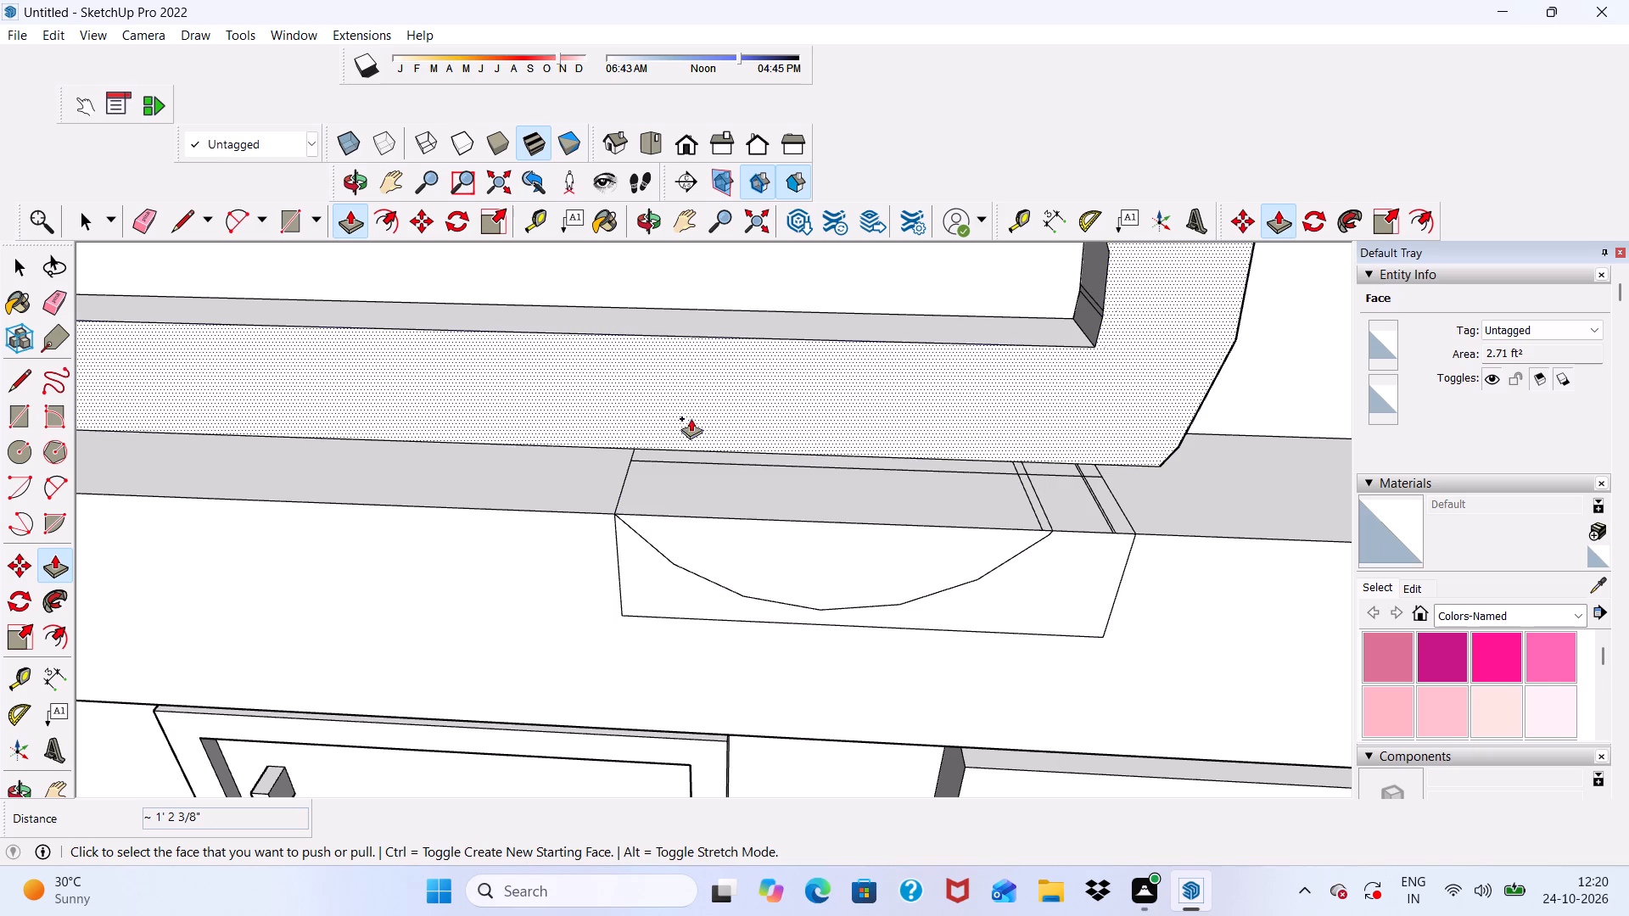
pyautogui.click(148, 215)
pyautogui.scroll(2, 565, 612)
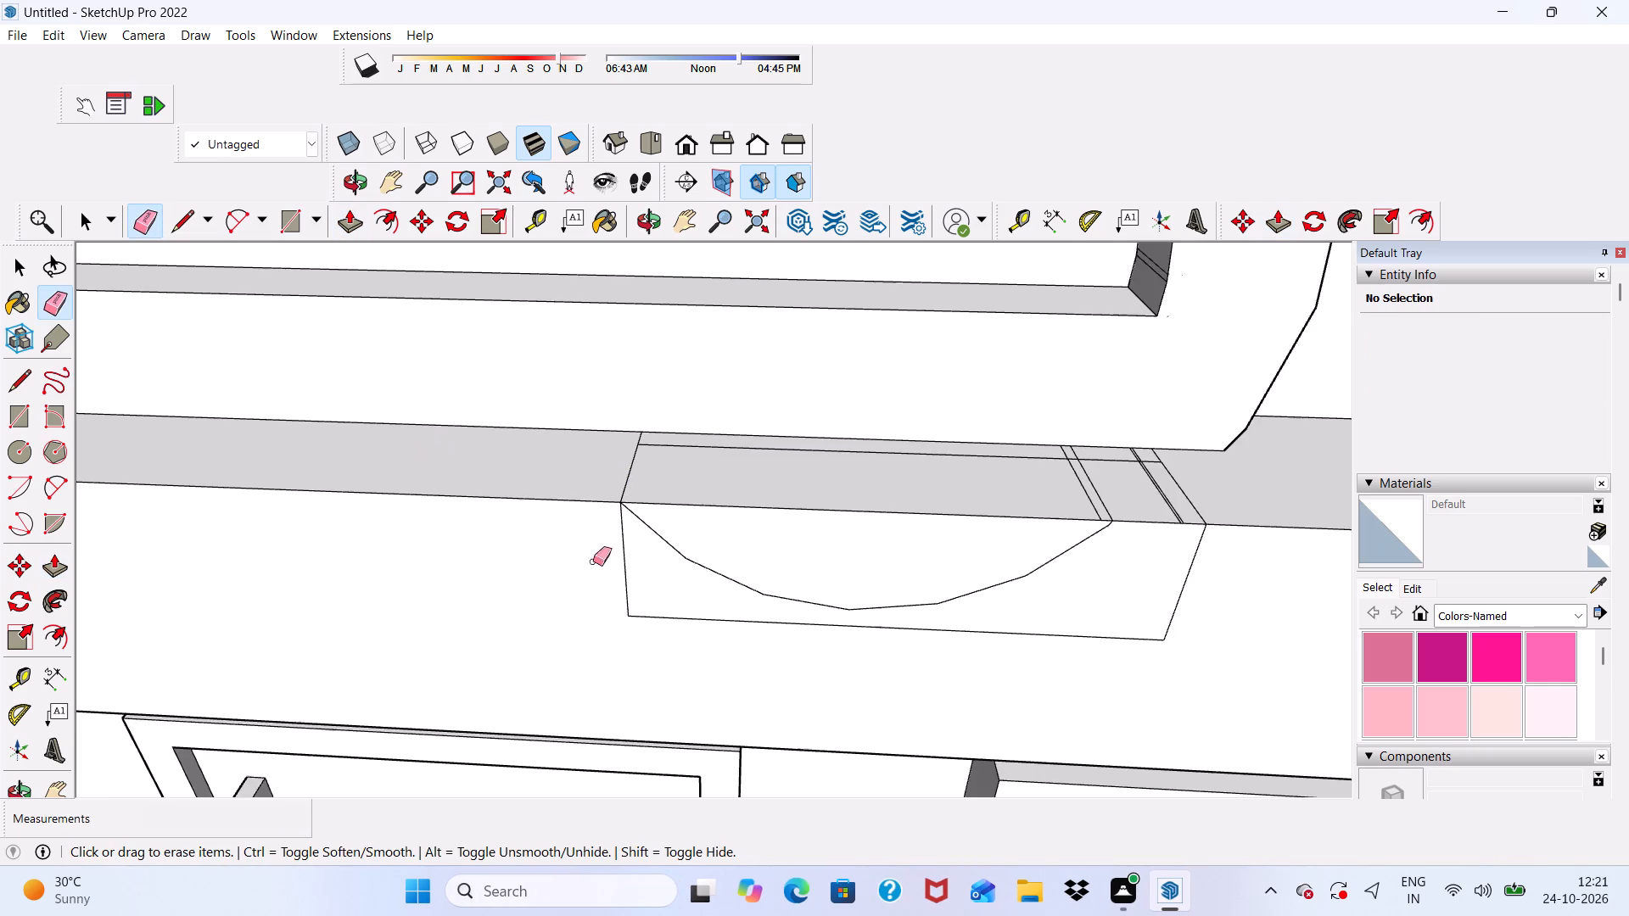
pyautogui.scroll(2, 593, 561)
pyautogui.moveTo(689, 517); pyautogui.dragTo(680, 551)
pyautogui.moveTo(639, 539); pyautogui.dragTo(621, 589)
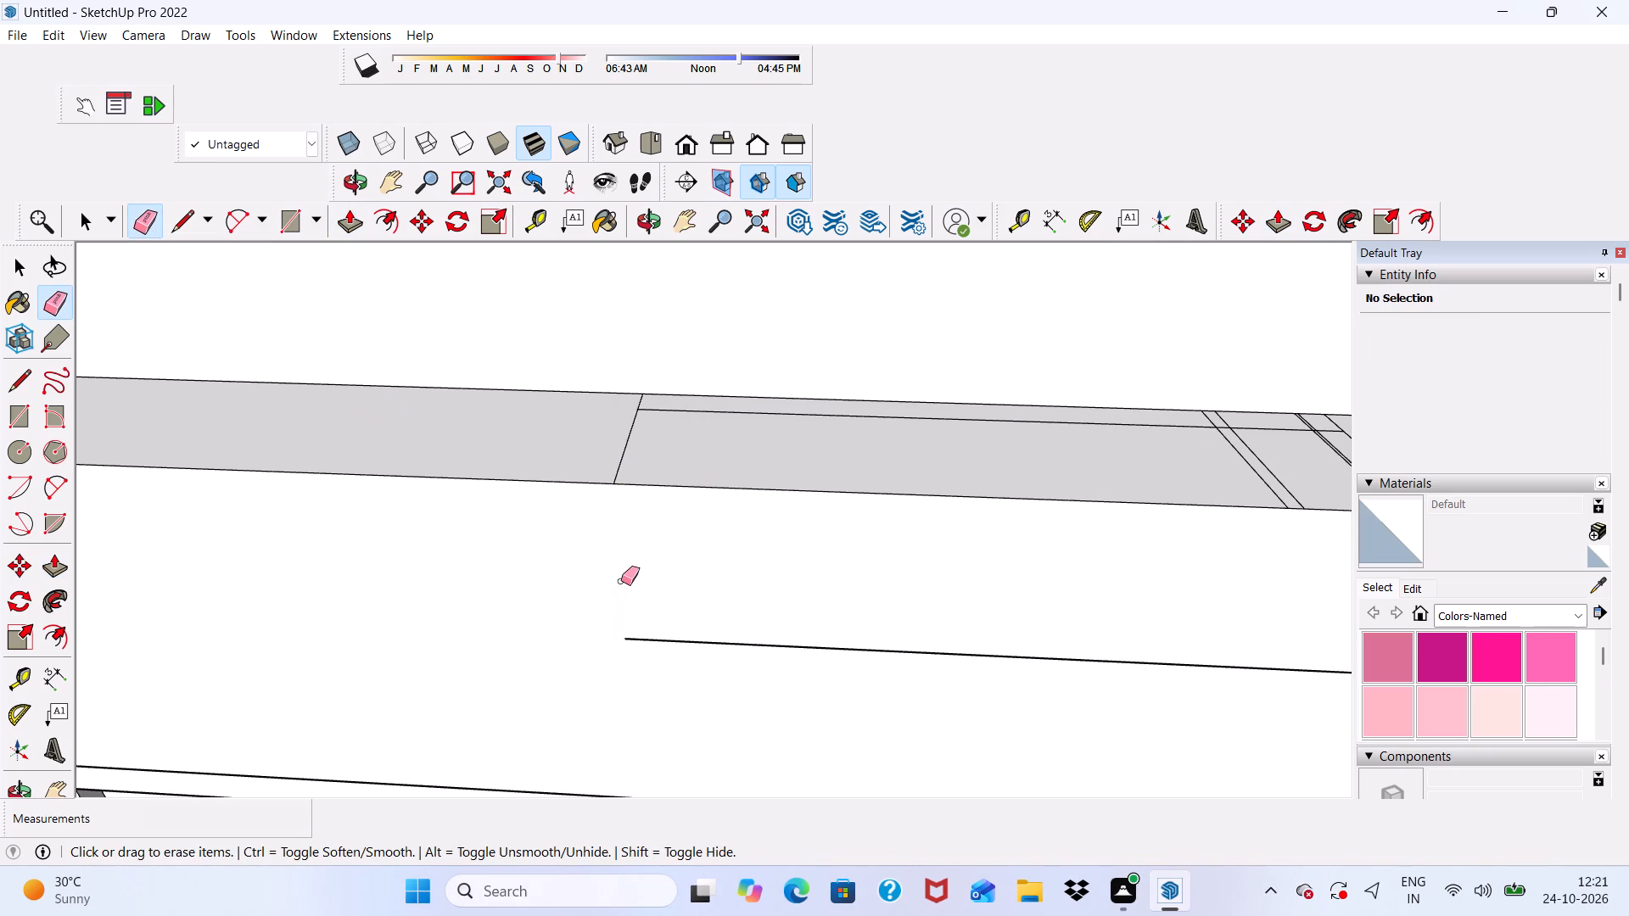
pyautogui.moveTo(624, 584); pyautogui.dragTo(739, 660)
pyautogui.scroll(-5, 497, 505)
pyautogui.scroll(5, 1095, 594)
pyautogui.moveTo(1024, 533); pyautogui.dragTo(1030, 557)
# Erase the leftover lengthwise and crosswise lines of the filled gap on the band's top surface.
pyautogui.moveTo(1027, 438); pyautogui.dragTo(908, 450)
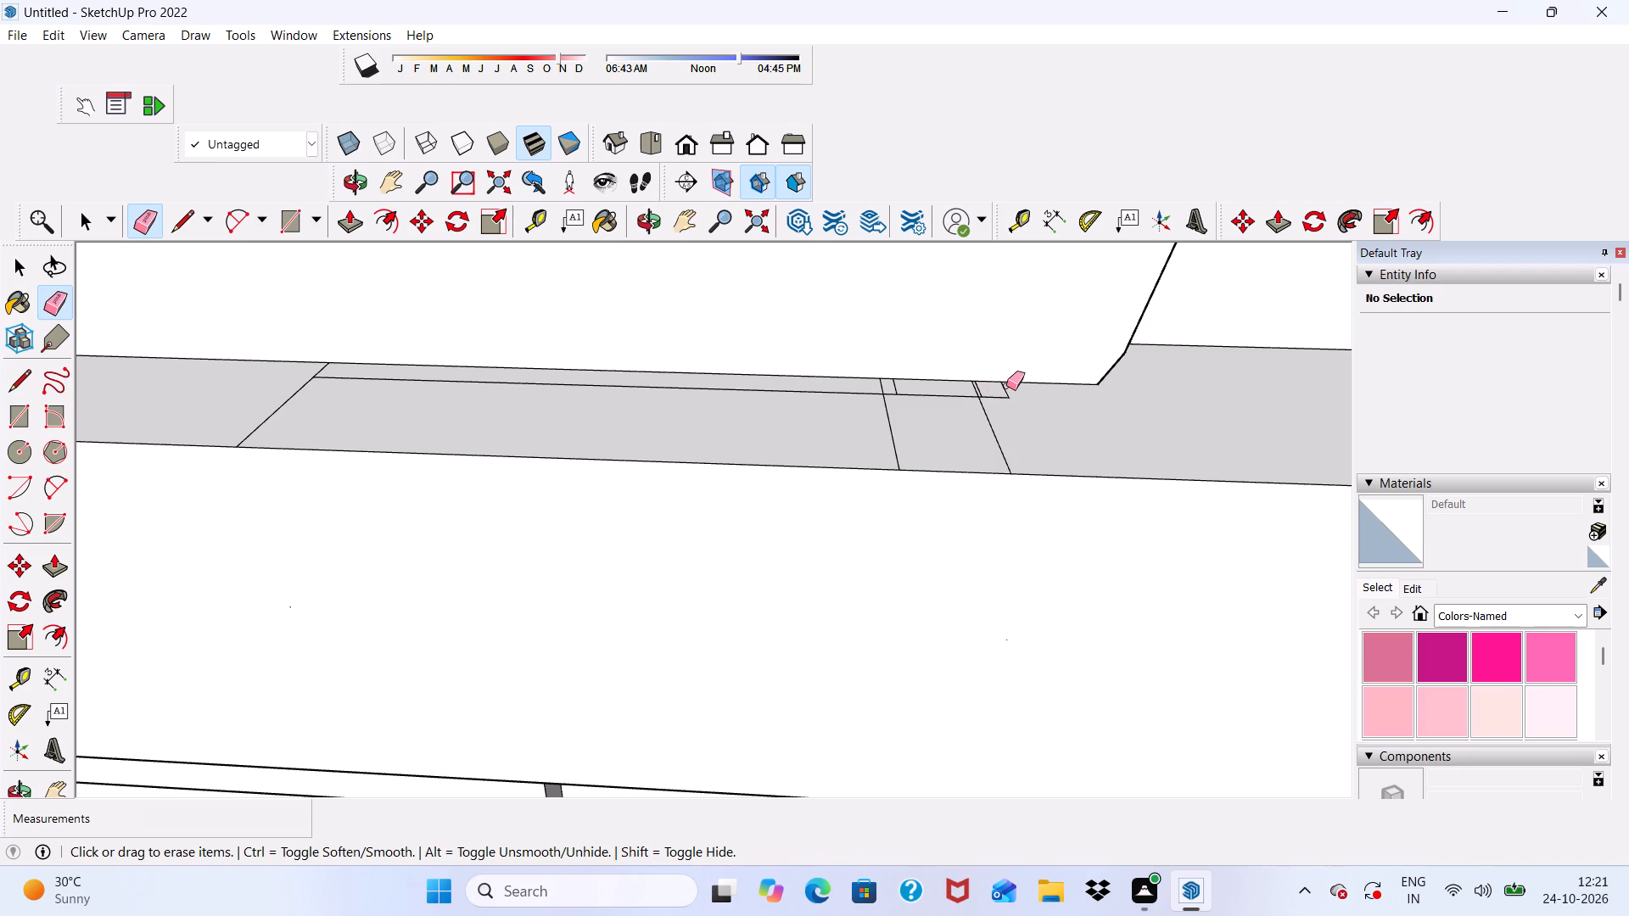
pyautogui.moveTo(1007, 386); pyautogui.dragTo(965, 409)
pyautogui.moveTo(965, 409); pyautogui.dragTo(934, 410)
pyautogui.moveTo(876, 383); pyautogui.dragTo(880, 415)
pyautogui.moveTo(883, 391); pyautogui.dragTo(882, 391)
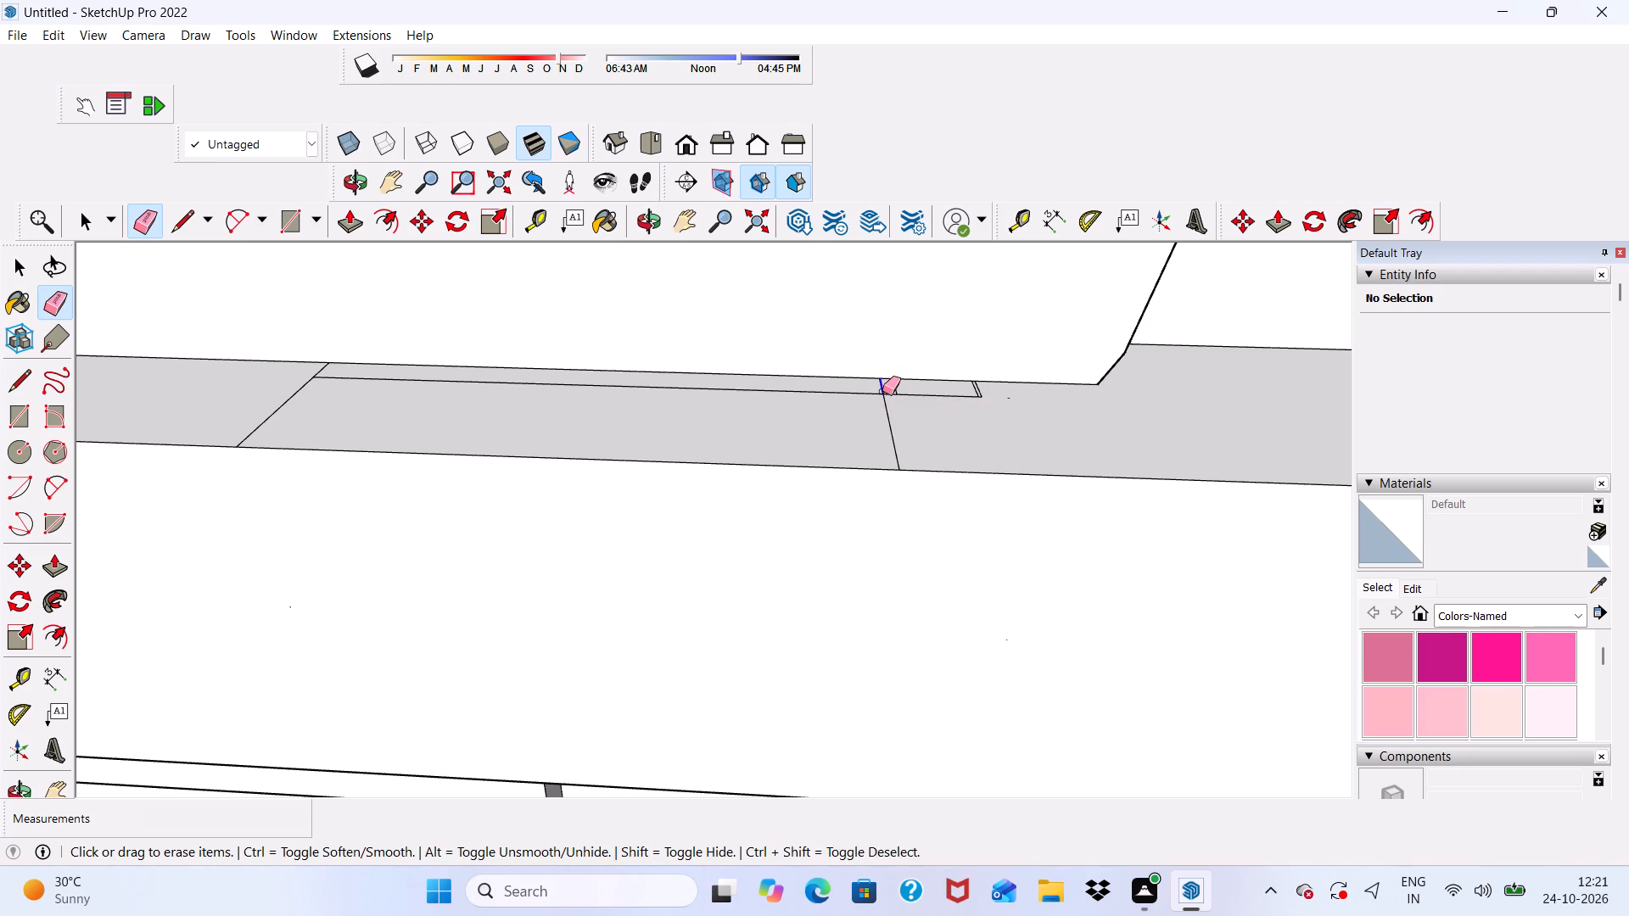
pyautogui.moveTo(882, 391); pyautogui.dragTo(887, 423)
pyautogui.click(895, 388)
pyautogui.click(977, 384)
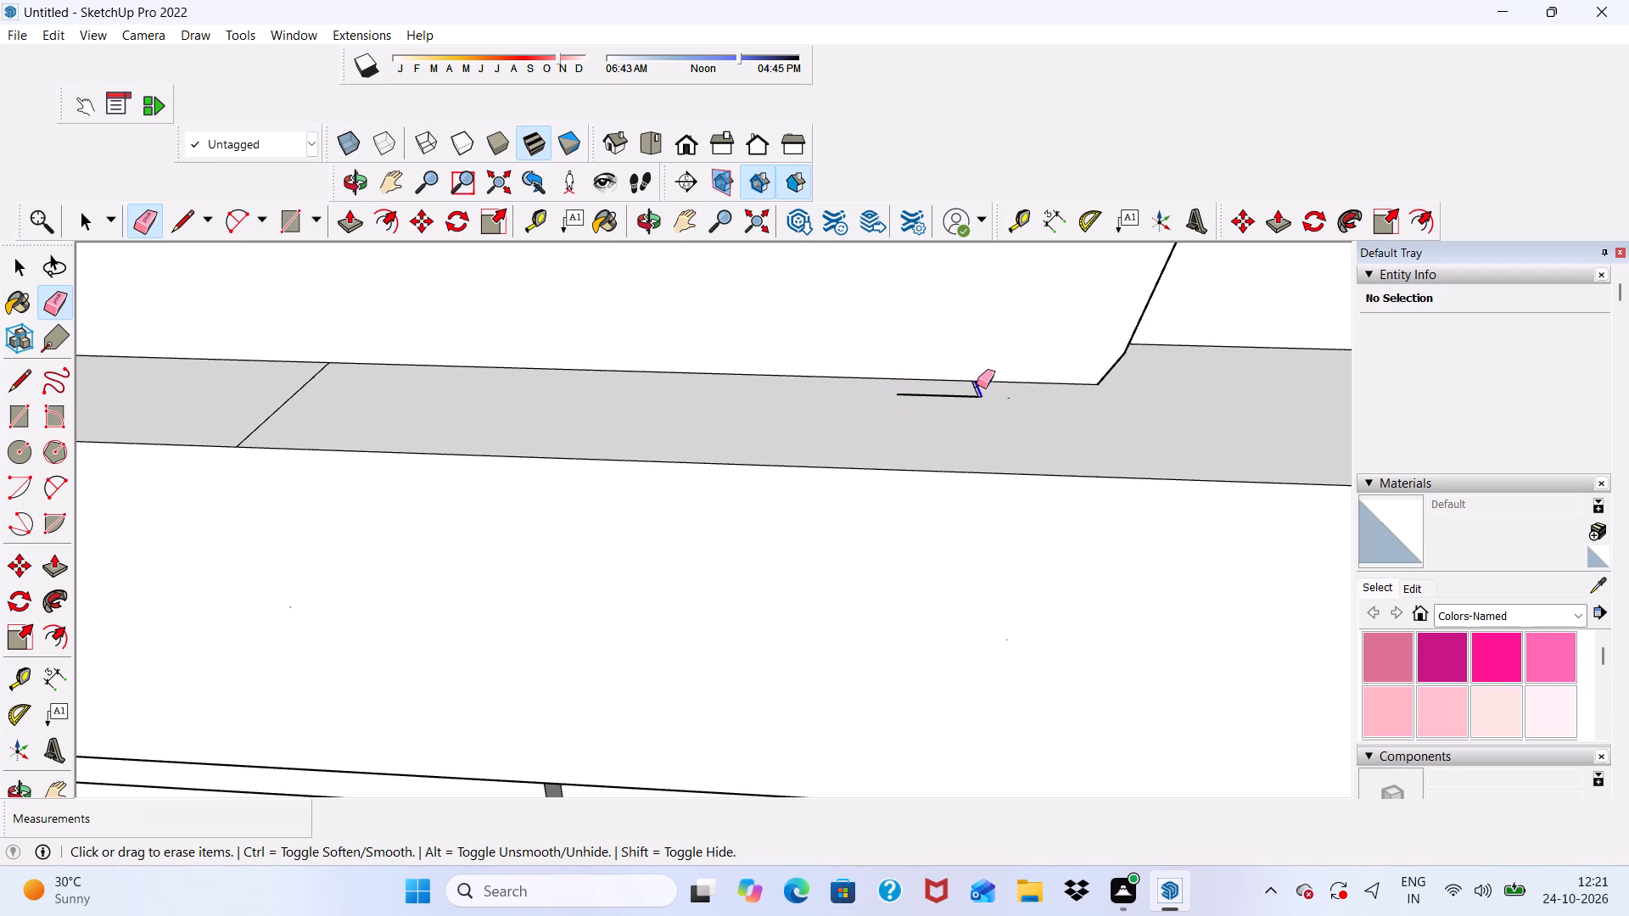
pyautogui.moveTo(976, 384); pyautogui.dragTo(971, 396)
pyautogui.scroll(-5, 910, 394)
pyautogui.scroll(5, 439, 444)
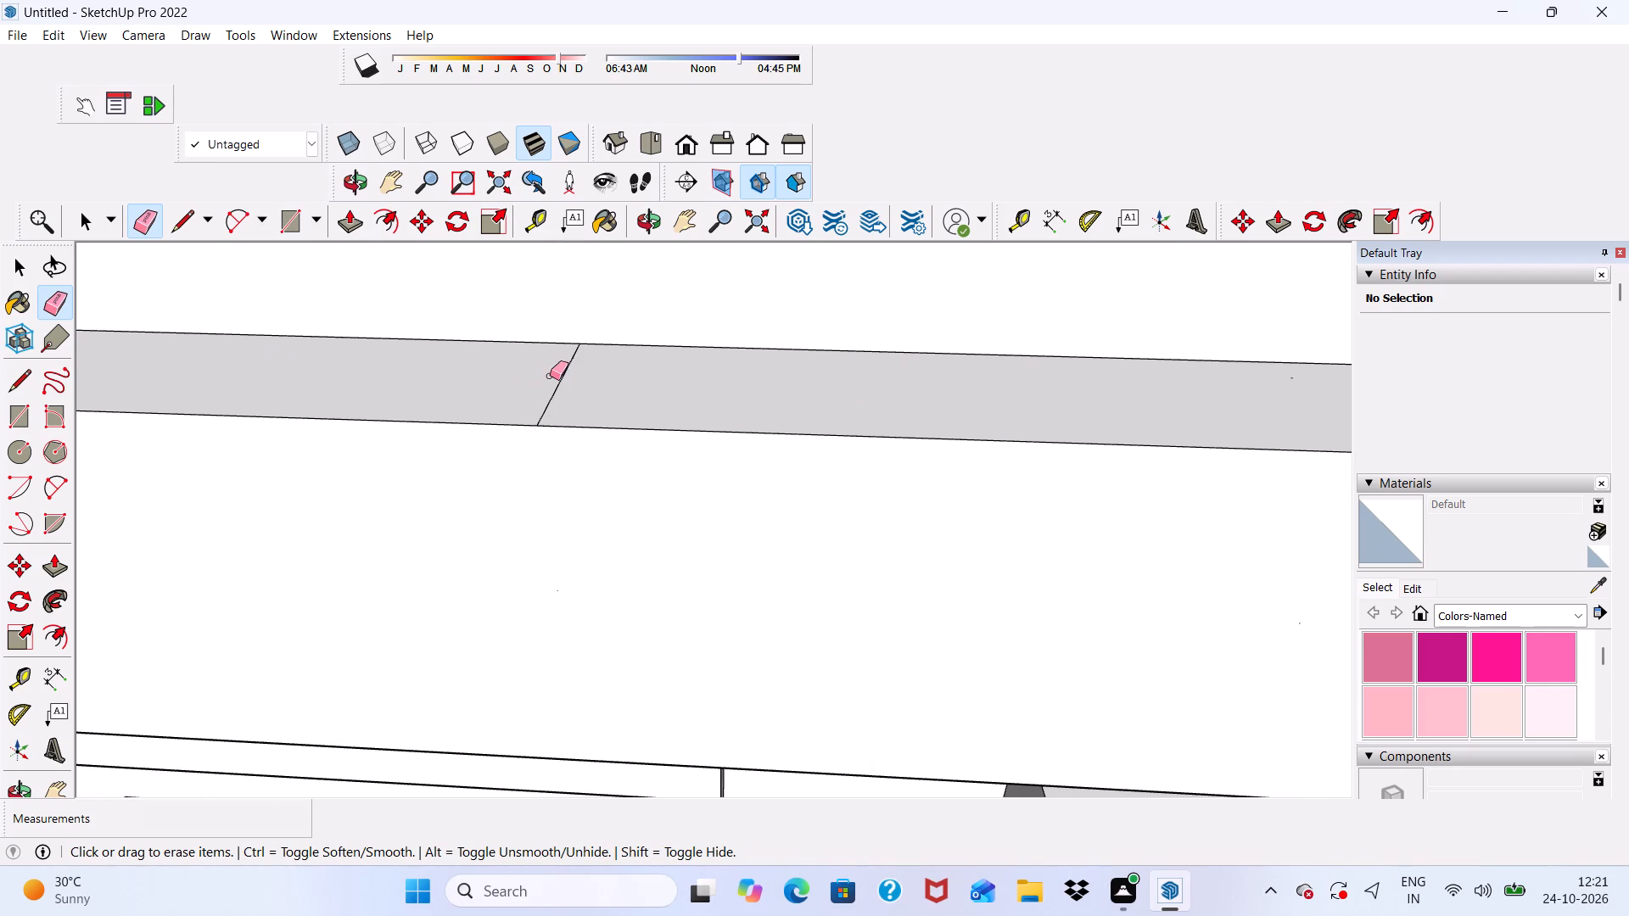
pyautogui.moveTo(550, 376); pyautogui.dragTo(567, 405)
pyautogui.scroll(-3, 561, 331)
pyautogui.scroll(7, 564, 343)
pyautogui.moveTo(574, 360); pyautogui.dragTo(581, 370)
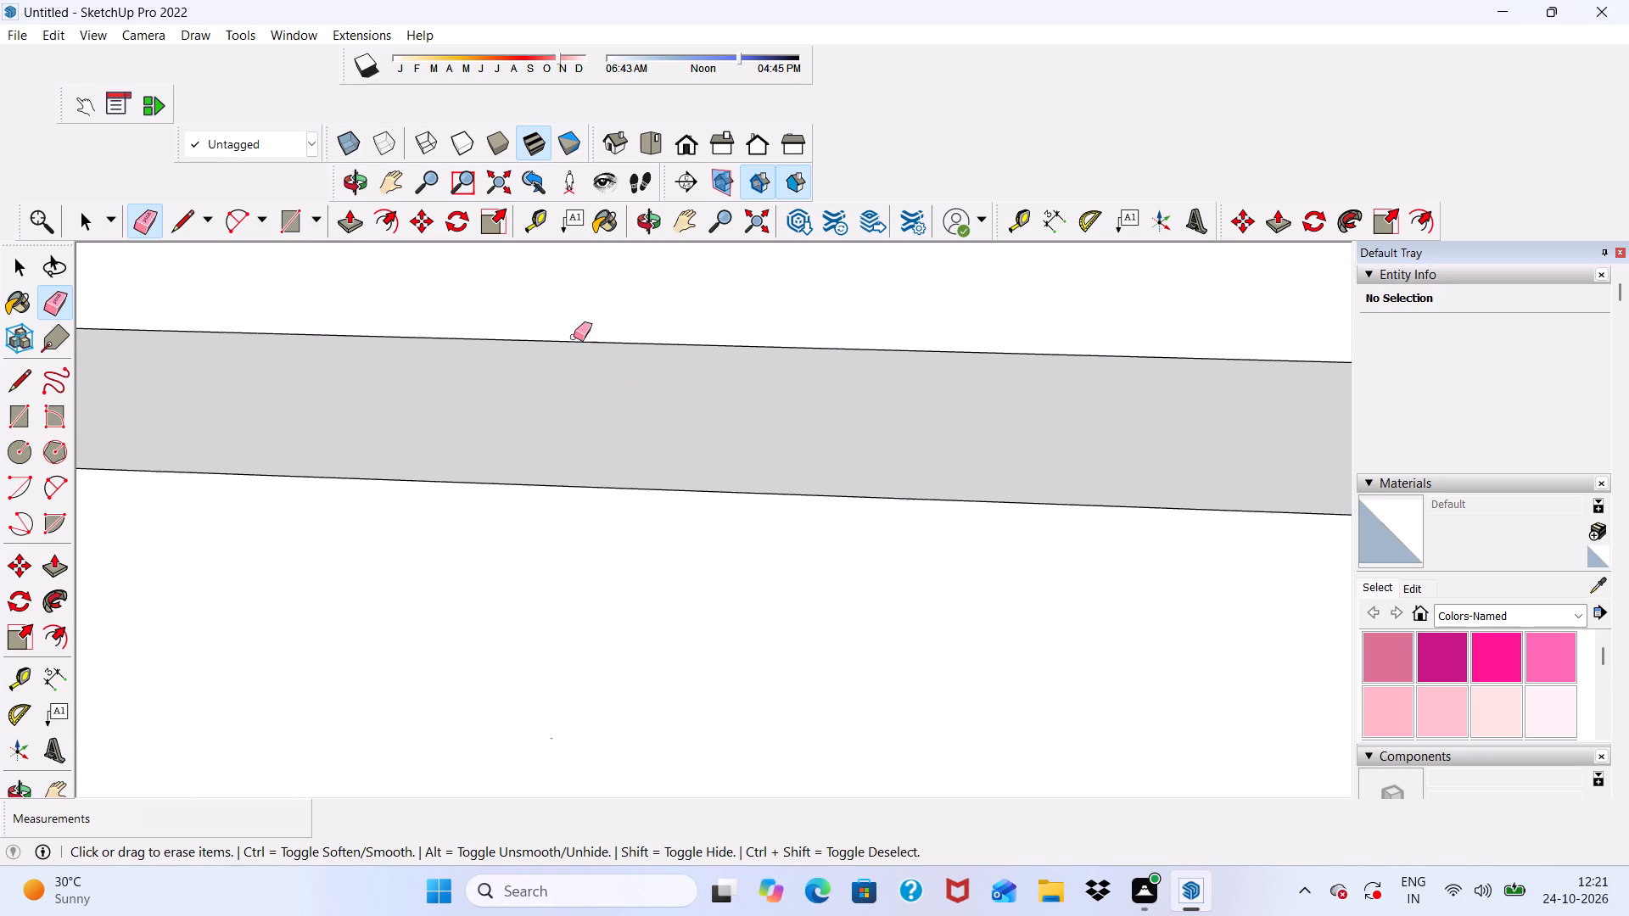
pyautogui.scroll(-20, 565, 323)
pyautogui.scroll(-6, 565, 323)
# Examine the building front, then the recess between the band's rounded end and the round-cornered ground-floor panel.
pyautogui.moveTo(795, 510); pyautogui.dragTo(792, 242, button='middle')
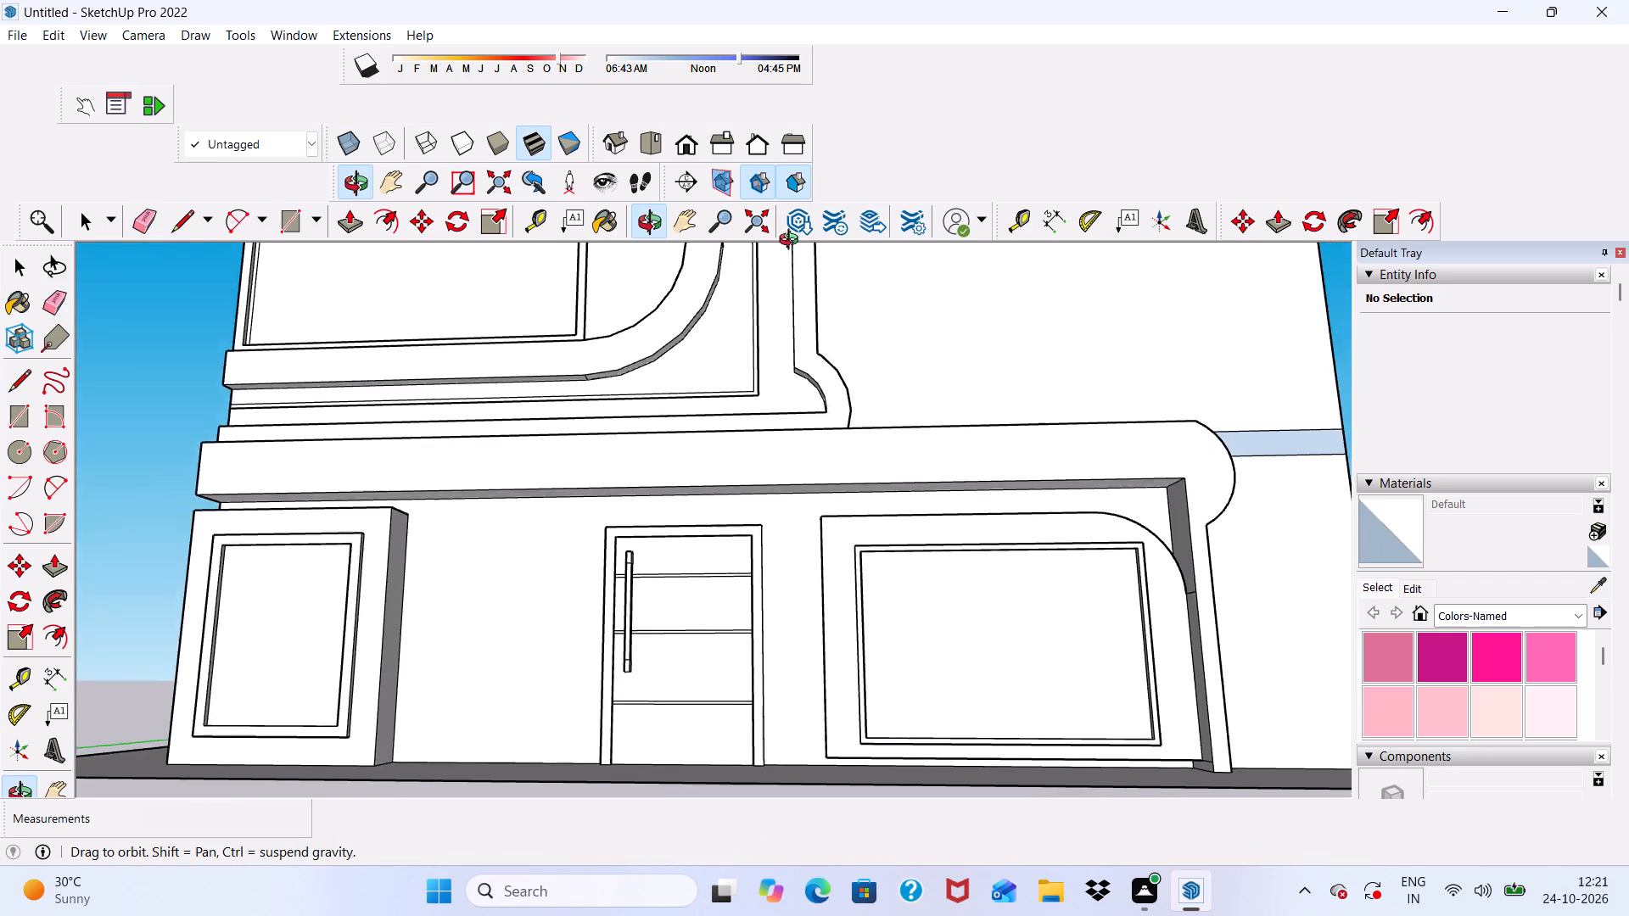
pyautogui.moveTo(792, 242); pyautogui.dragTo(893, 421, button='middle')
pyautogui.scroll(-5, 842, 397)
pyautogui.press('space')
pyautogui.scroll(-4, 834, 416)
pyautogui.moveTo(834, 418); pyautogui.dragTo(818, 346, button='middle')
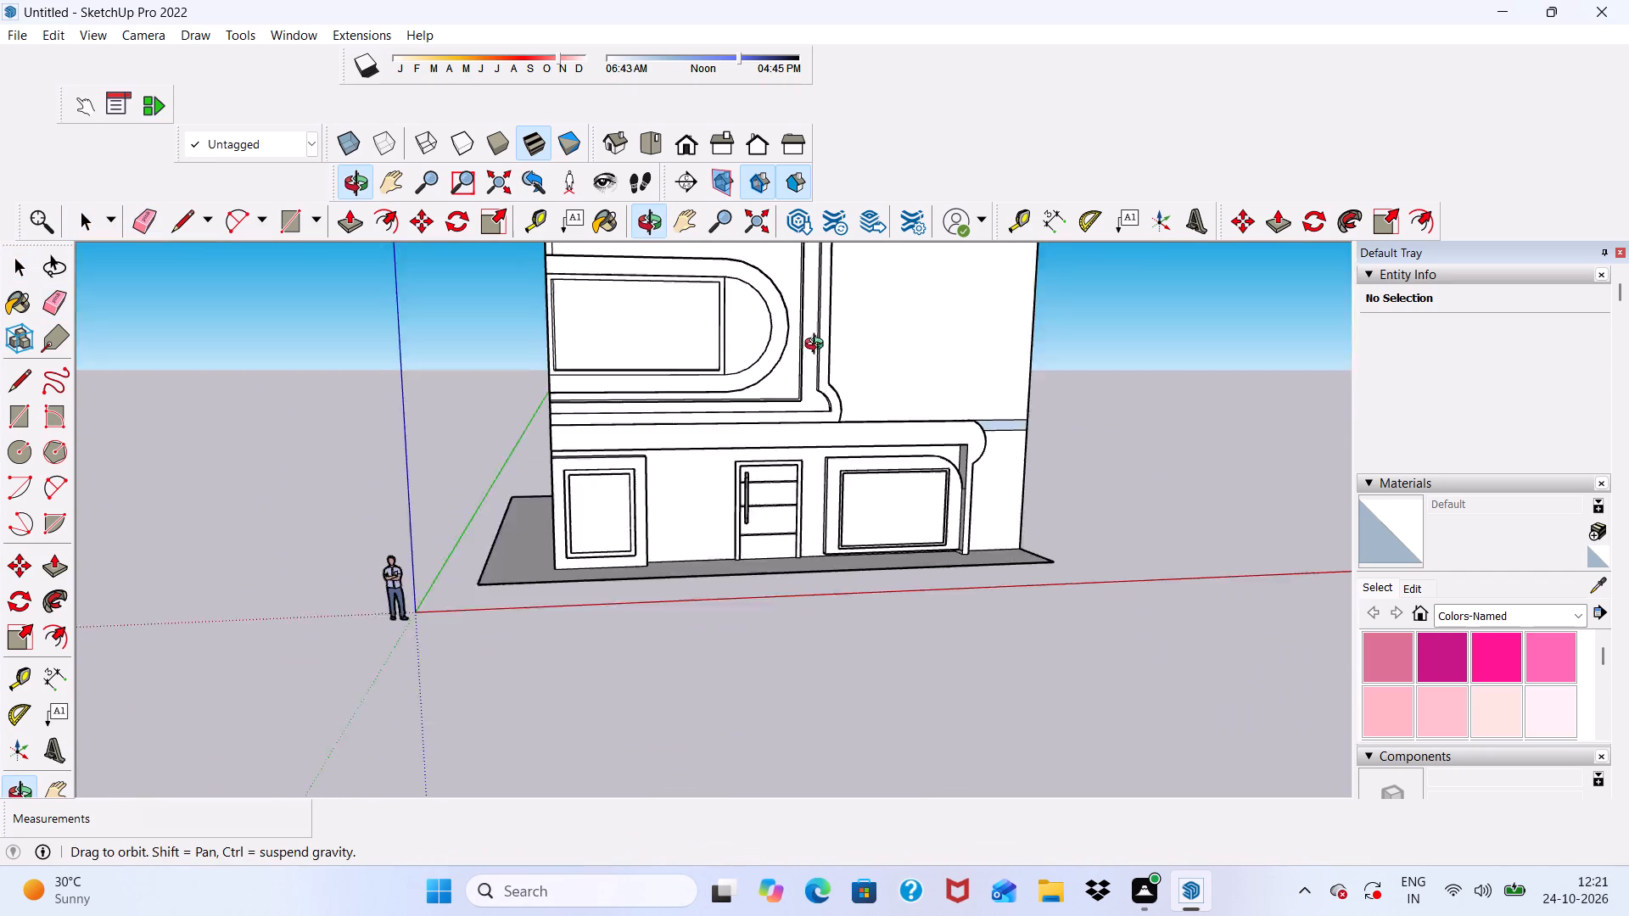
pyautogui.moveTo(818, 346); pyautogui.dragTo(802, 260, button='middle')
pyautogui.scroll(5, 845, 437)
pyautogui.scroll(3, 1075, 449)
pyautogui.scroll(3, 1038, 523)
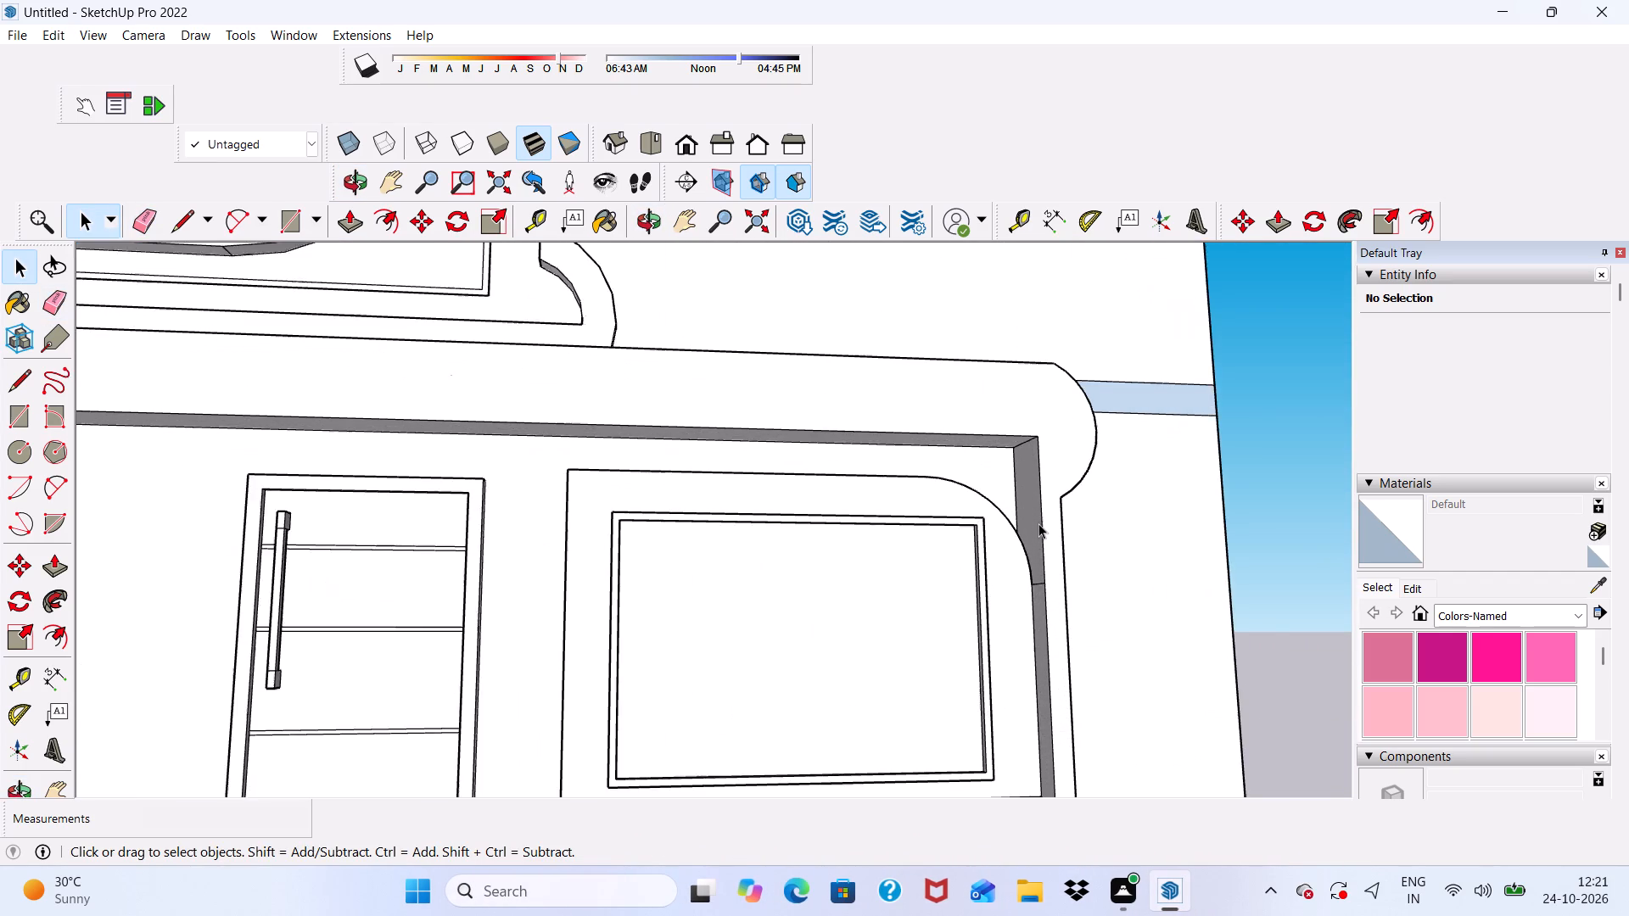
pyautogui.scroll(4, 1038, 523)
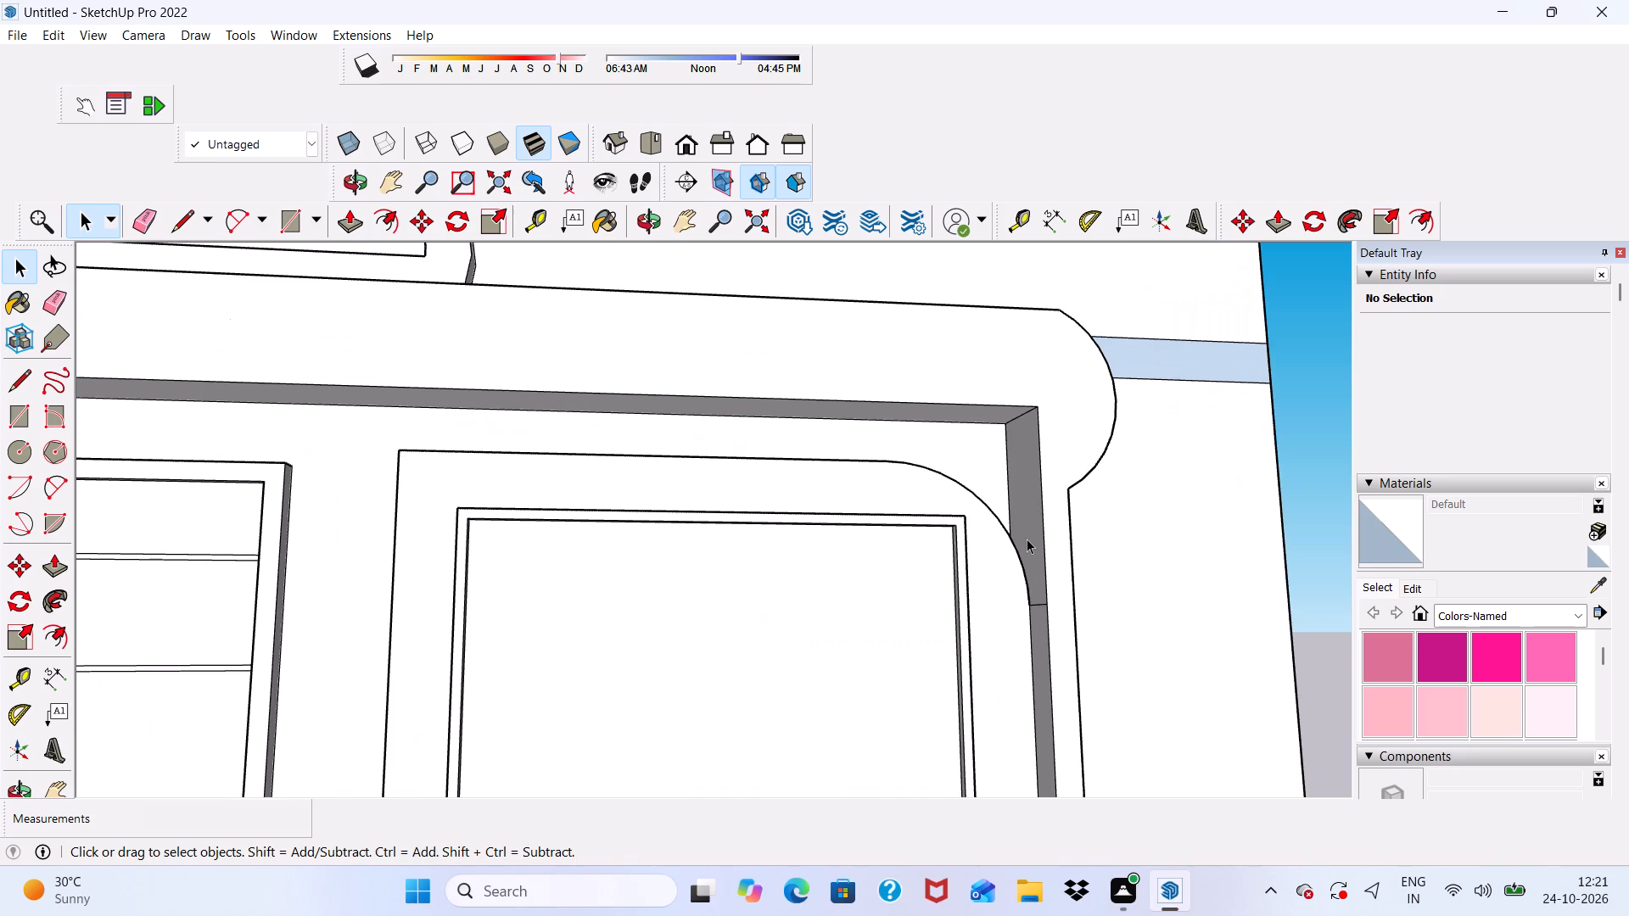
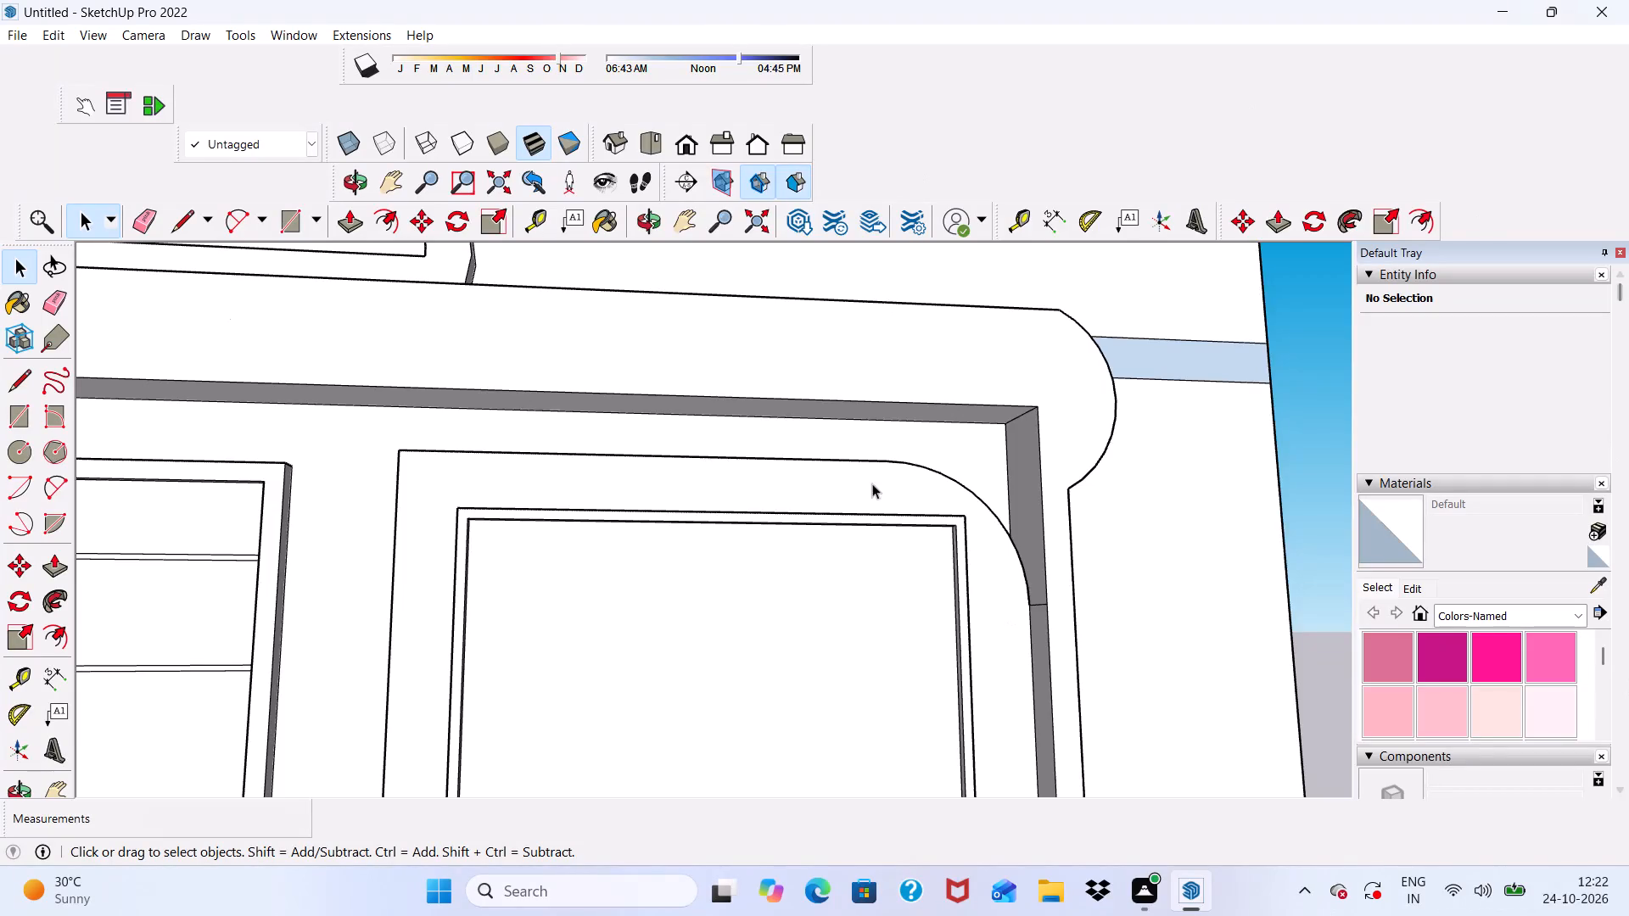
# Erase the short crosswise line on the recess's side face, where the curve of the round-cornered ground-floor panel ends.
pyautogui.scroll(3, 742, 583)
pyautogui.scroll(-8, 719, 416)
pyautogui.scroll(17, 926, 516)
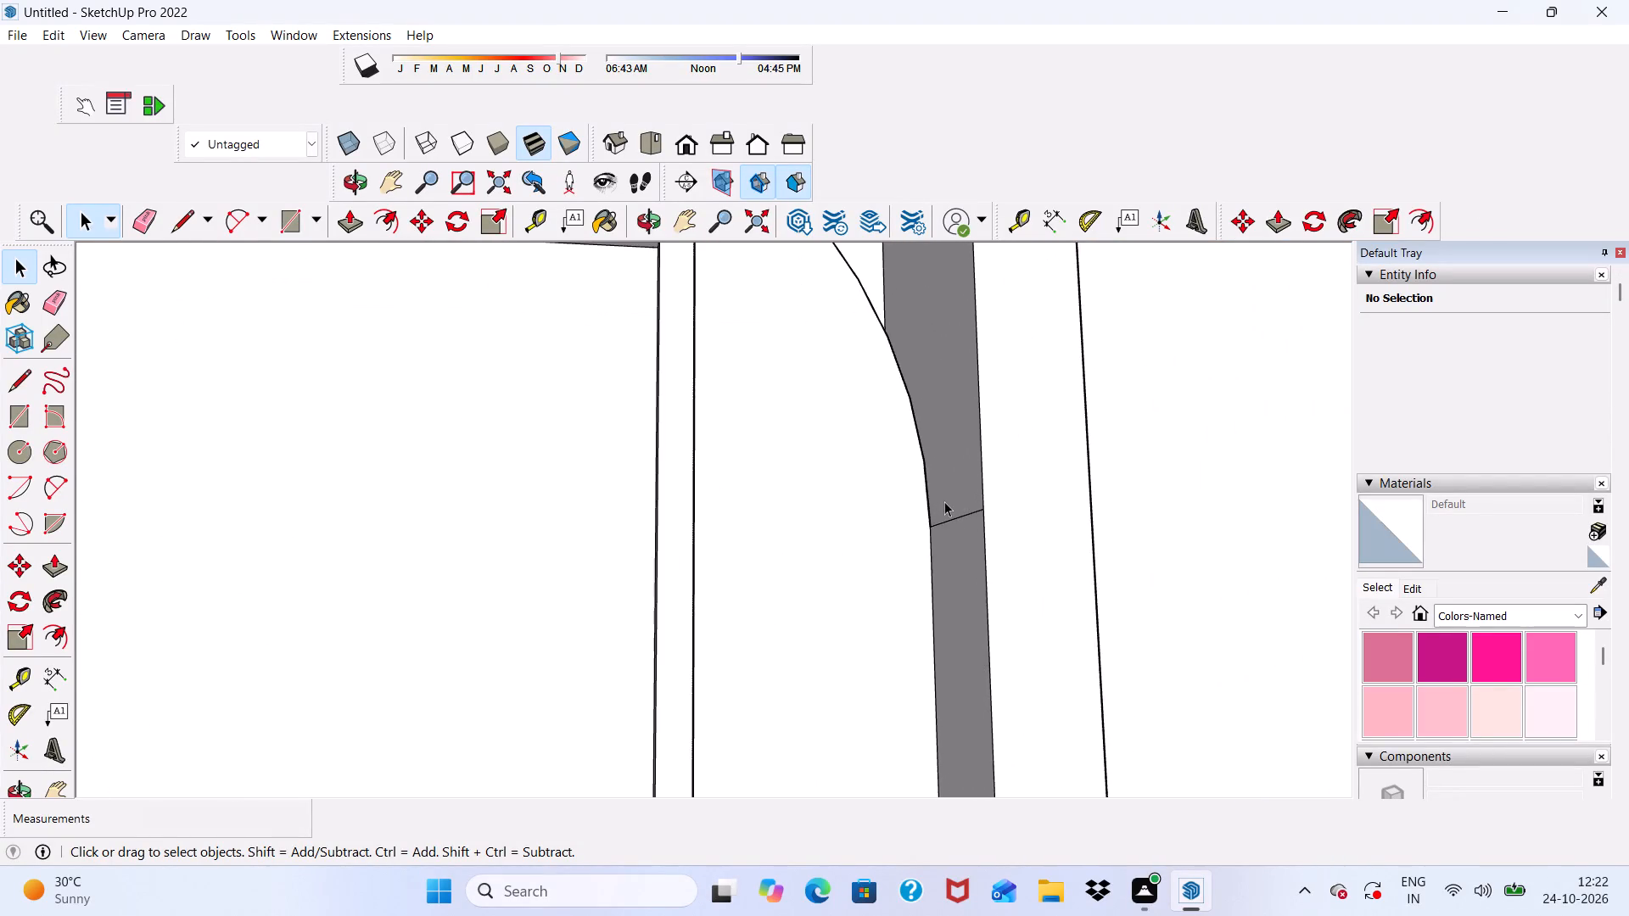
pyautogui.moveTo(944, 501); pyautogui.dragTo(960, 620, button='middle')
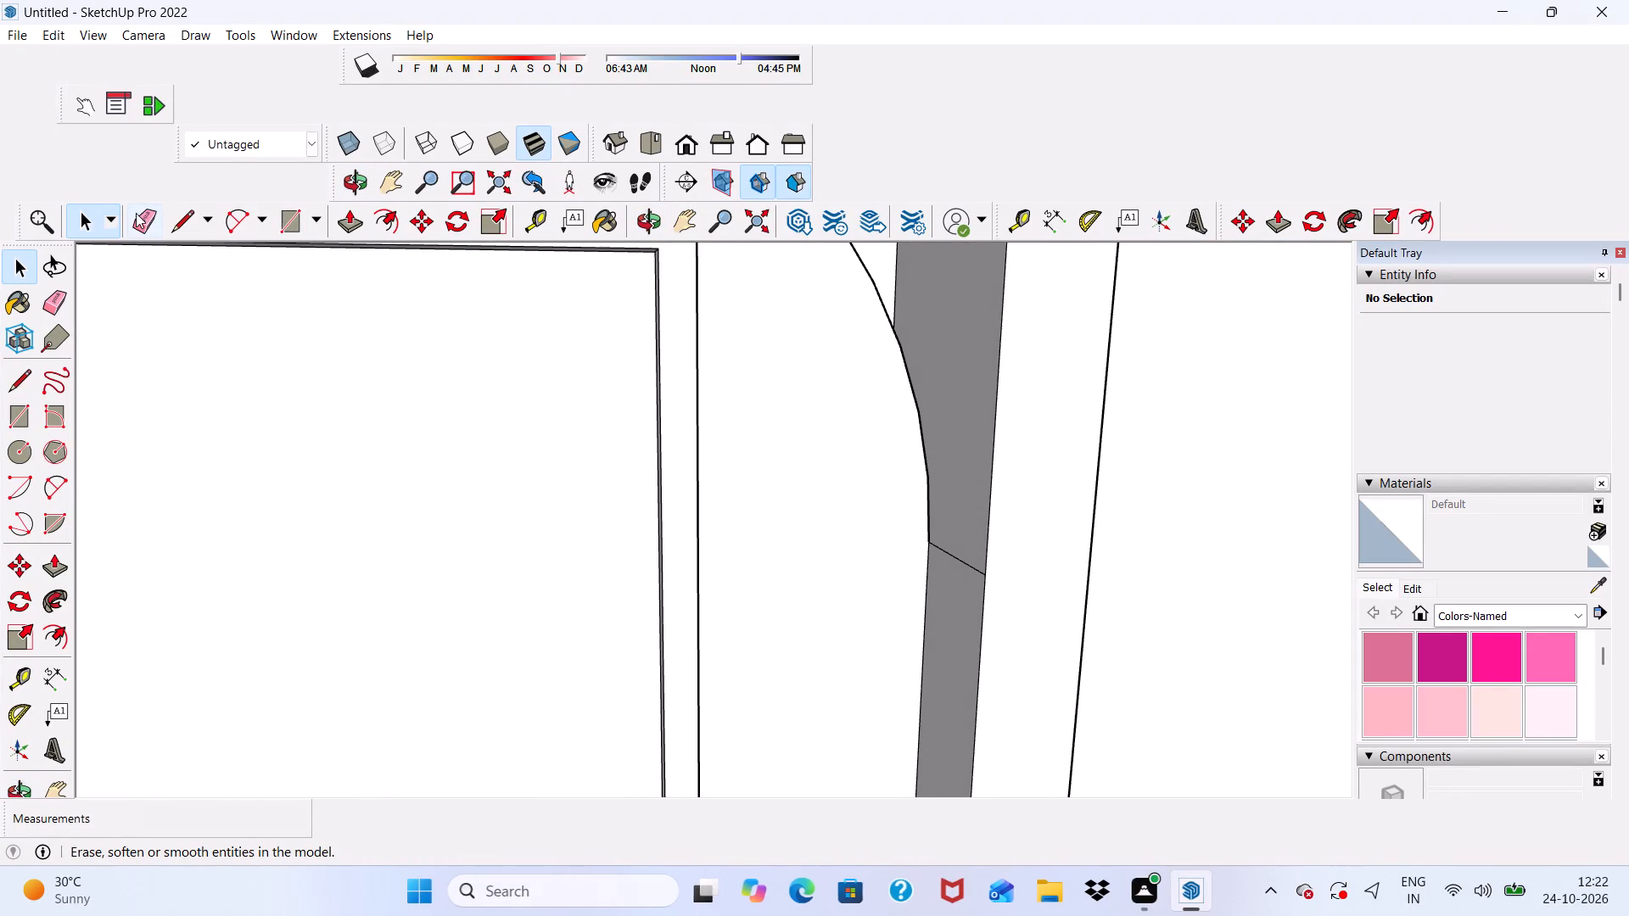
pyautogui.click(135, 217)
pyautogui.scroll(3, 682, 337)
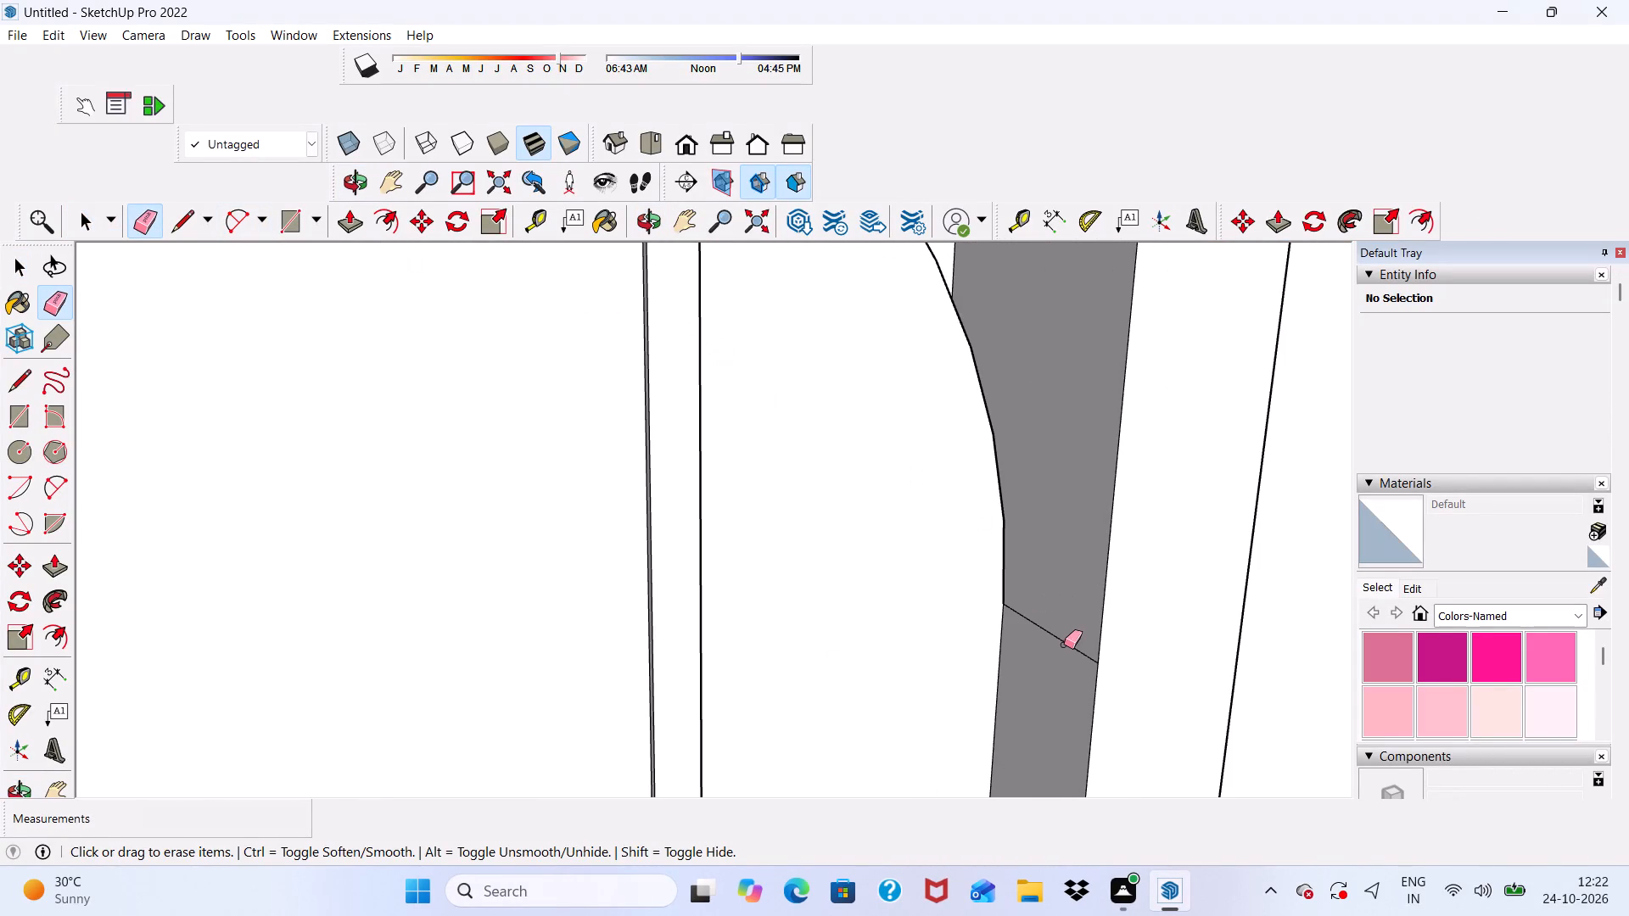
pyautogui.moveTo(1060, 631); pyautogui.dragTo(1048, 664)
pyautogui.scroll(-5, 949, 571)
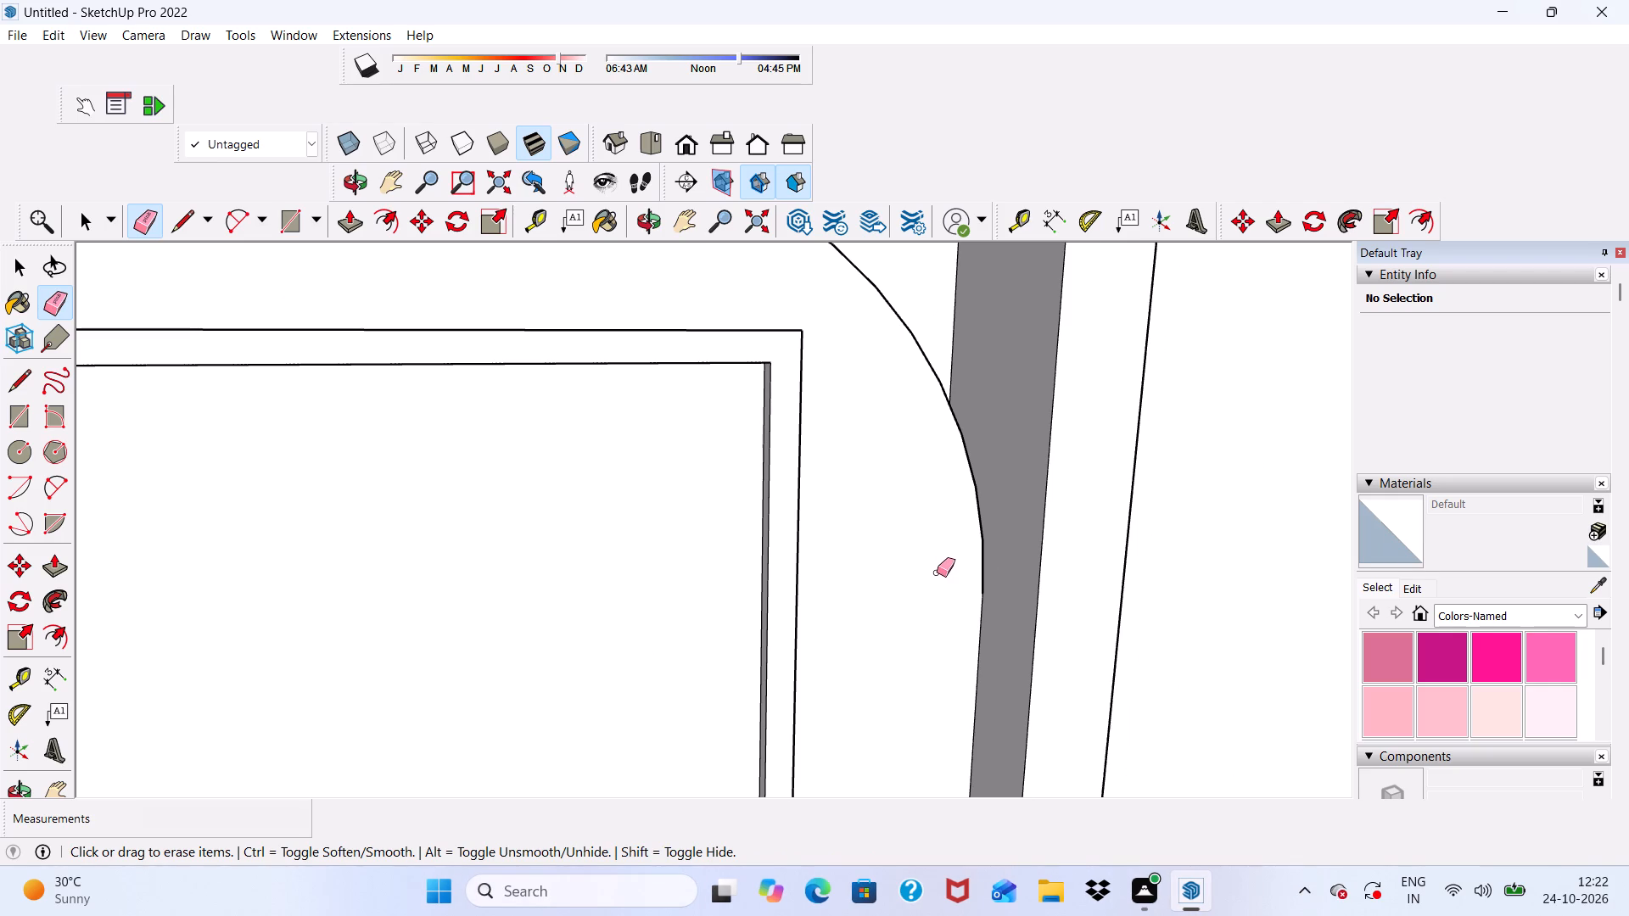
# Erase the leftover crosswise line on the band's top surface near its rounded end.
pyautogui.press('space')
pyautogui.scroll(-17, 926, 552)
pyautogui.moveTo(927, 588); pyautogui.dragTo(629, 595, button='middle')
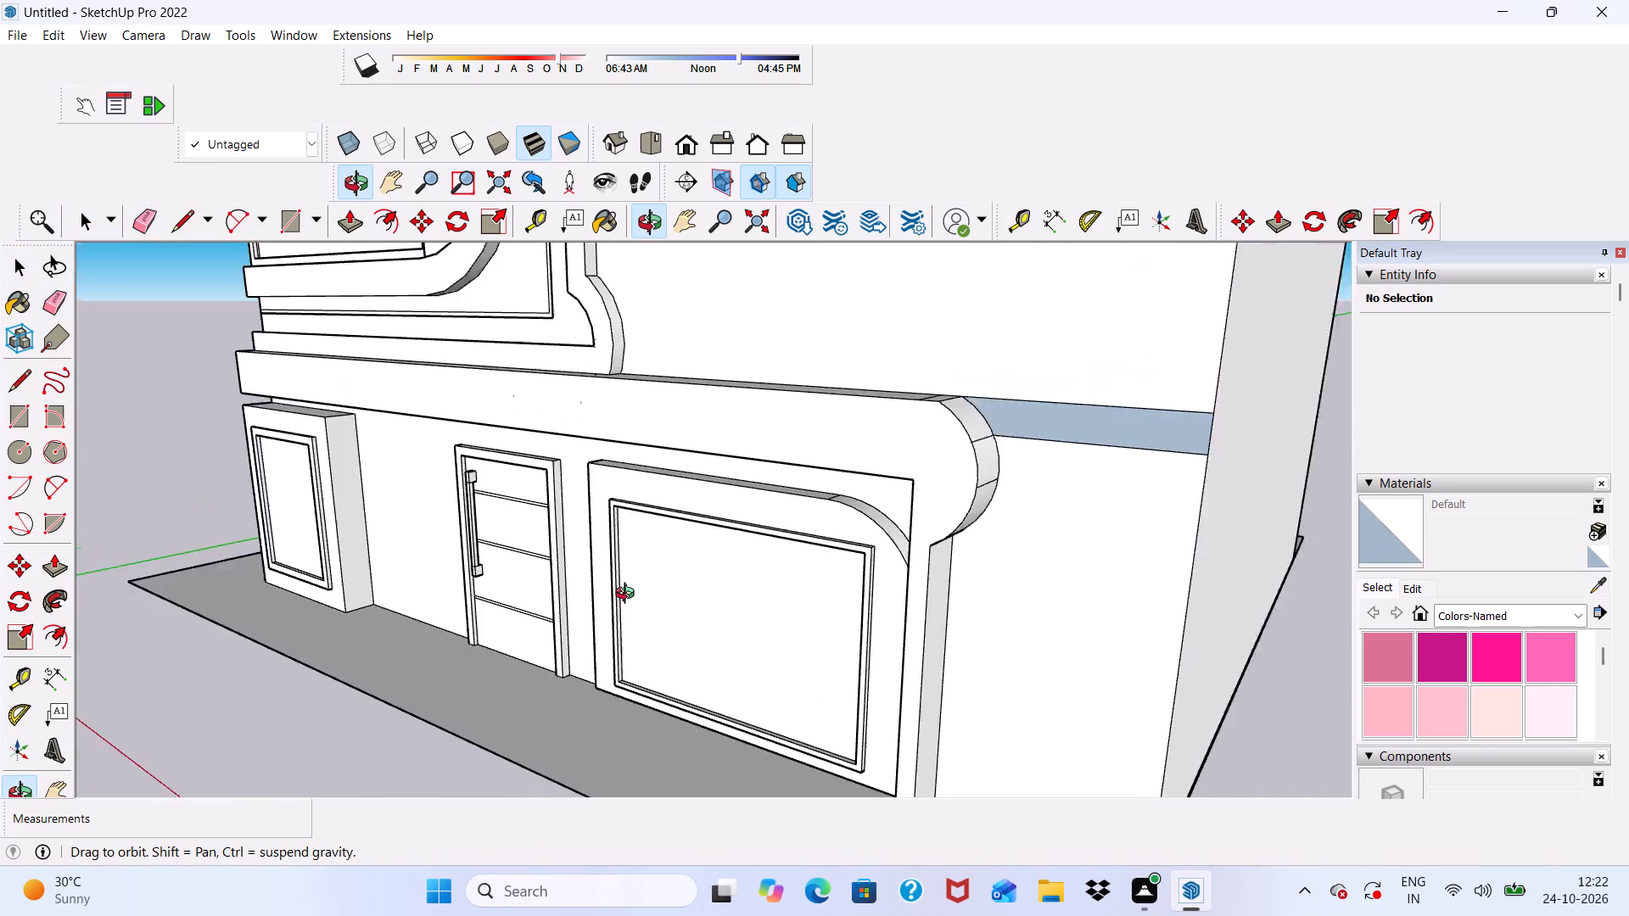
pyautogui.moveTo(629, 595); pyautogui.dragTo(601, 671, button='middle')
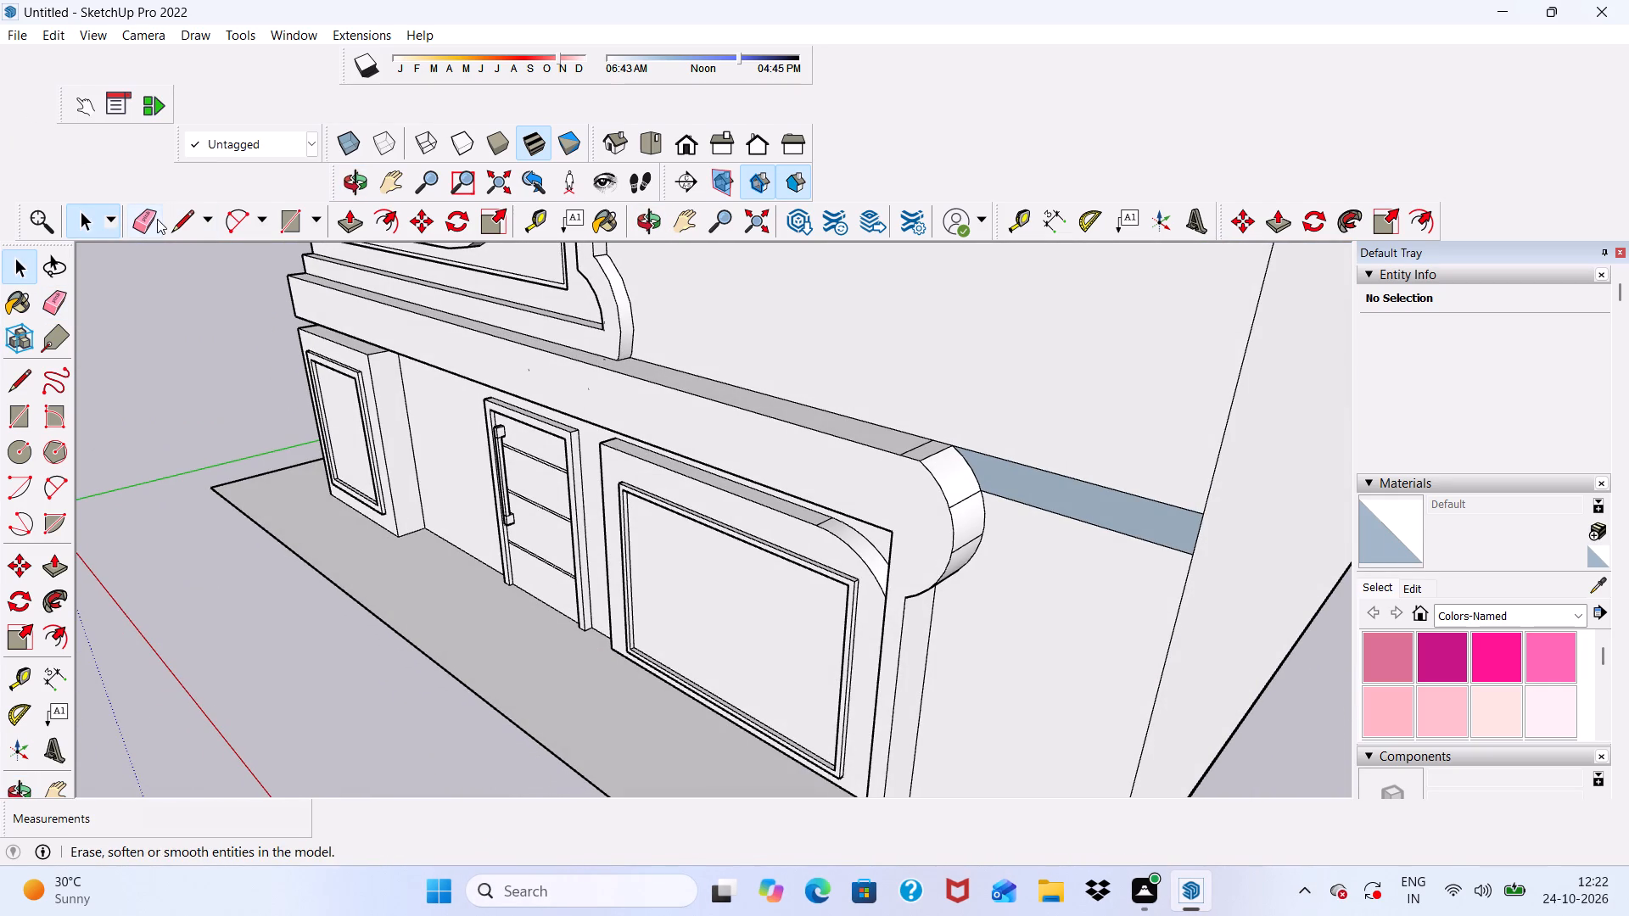
pyautogui.click(140, 219)
pyautogui.scroll(12, 845, 366)
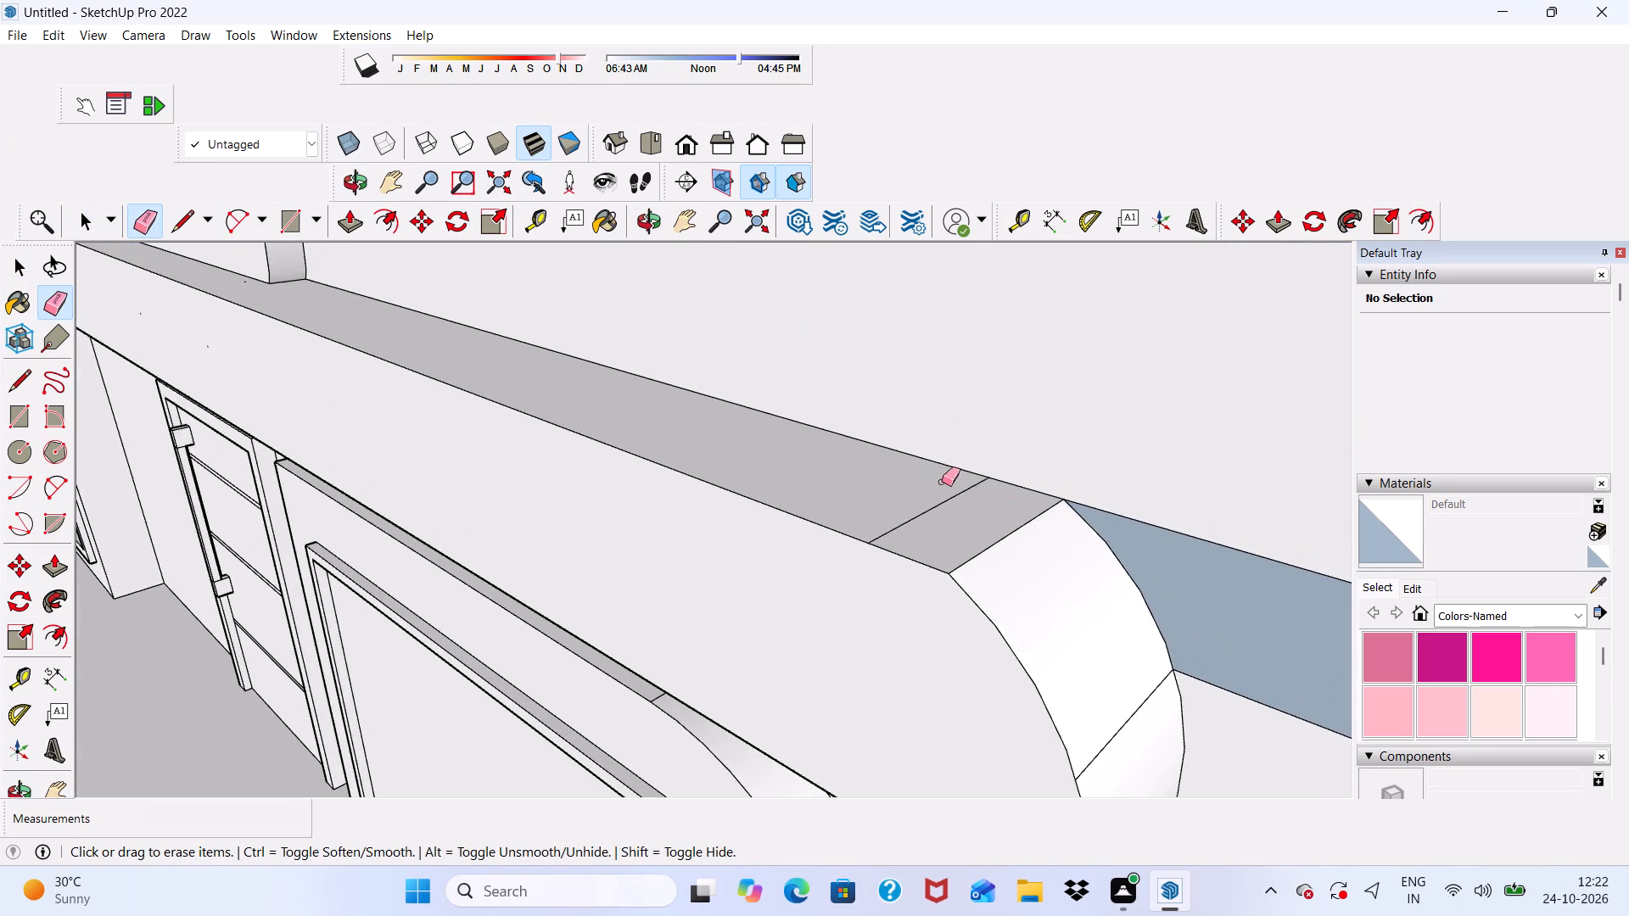
pyautogui.scroll(-1, 953, 493)
pyautogui.click(953, 494)
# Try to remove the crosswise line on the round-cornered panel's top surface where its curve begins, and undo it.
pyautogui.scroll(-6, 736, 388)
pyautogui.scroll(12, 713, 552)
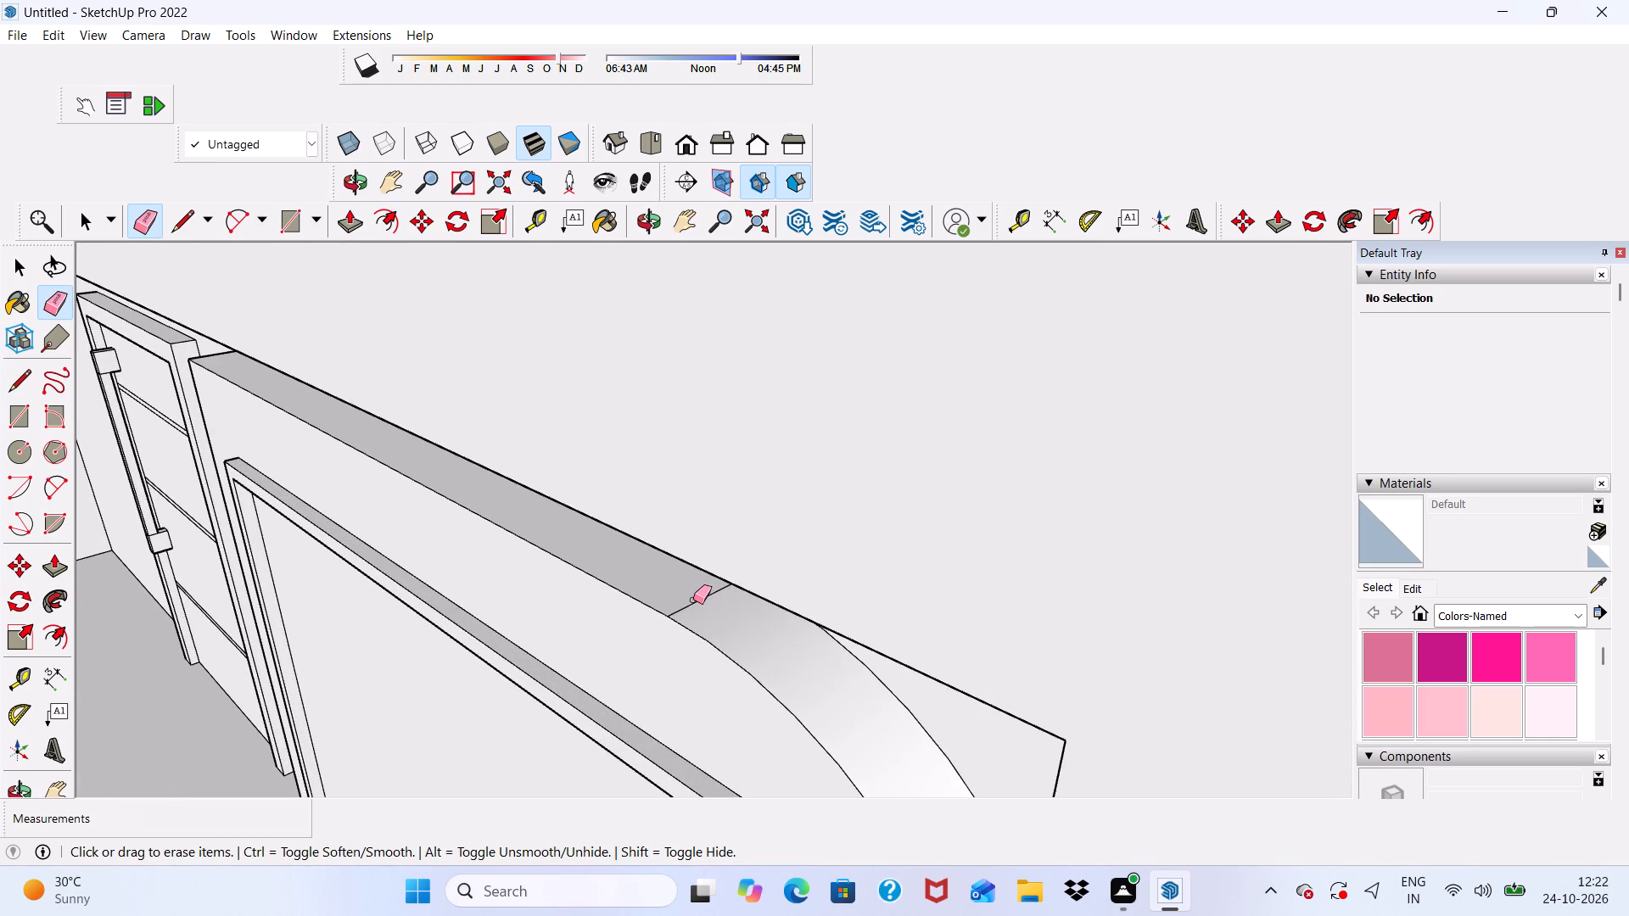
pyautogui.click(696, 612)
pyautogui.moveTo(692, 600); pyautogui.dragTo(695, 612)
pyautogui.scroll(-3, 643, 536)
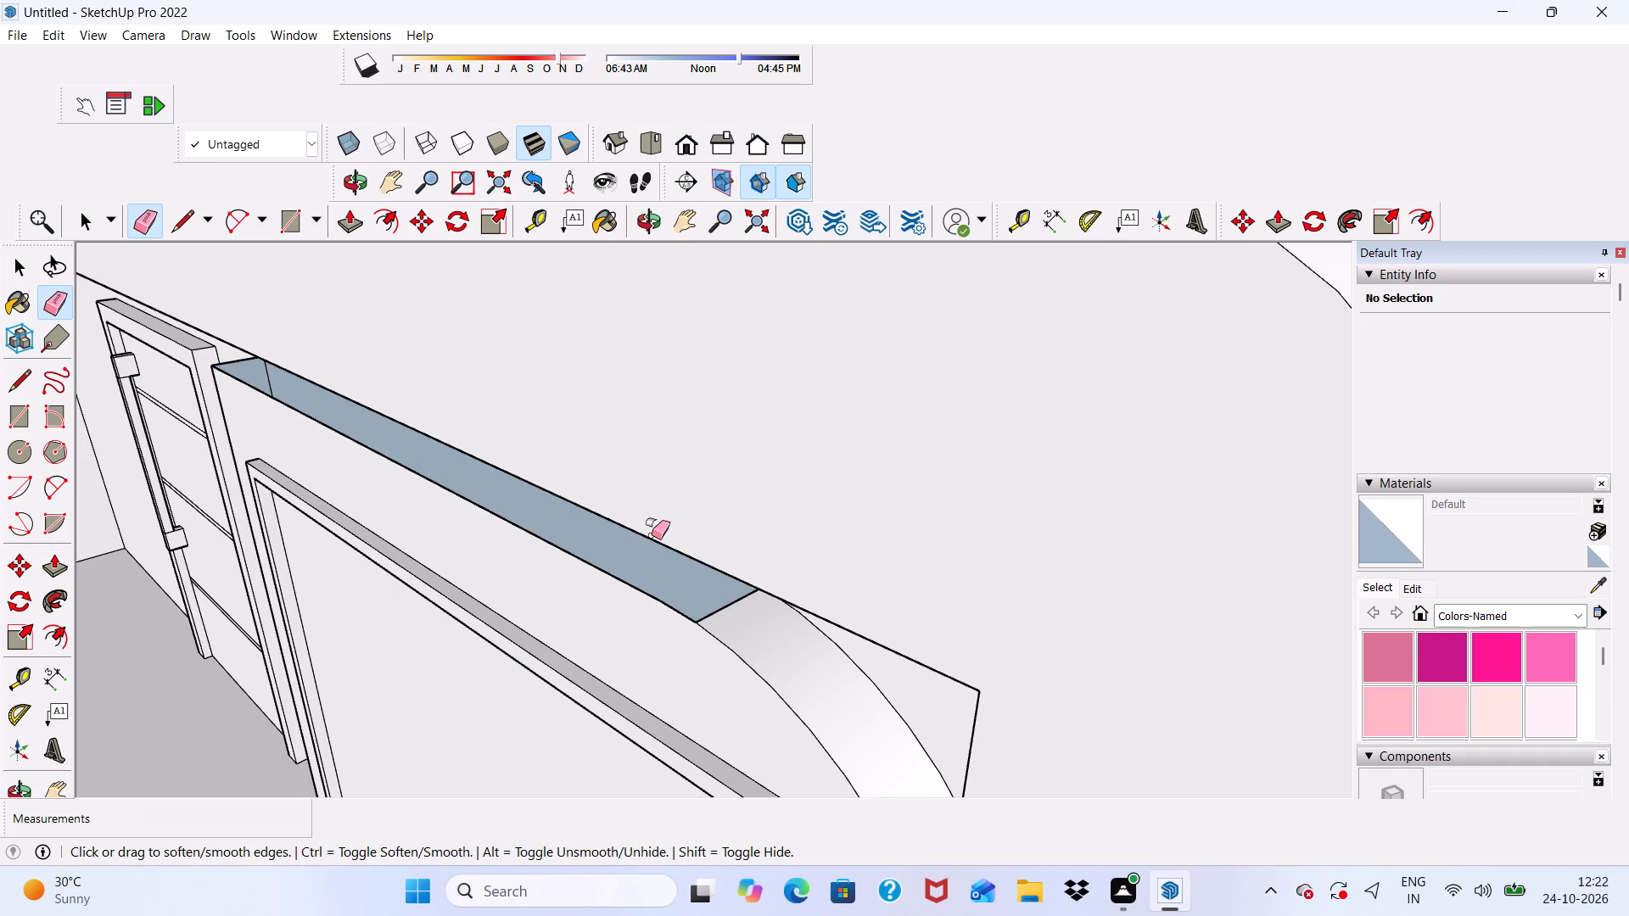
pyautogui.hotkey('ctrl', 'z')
# Soften the two crosswise edges on the curved surface of the band's rounded end.
pyautogui.scroll(2, 704, 534)
pyautogui.scroll(-11, 545, 439)
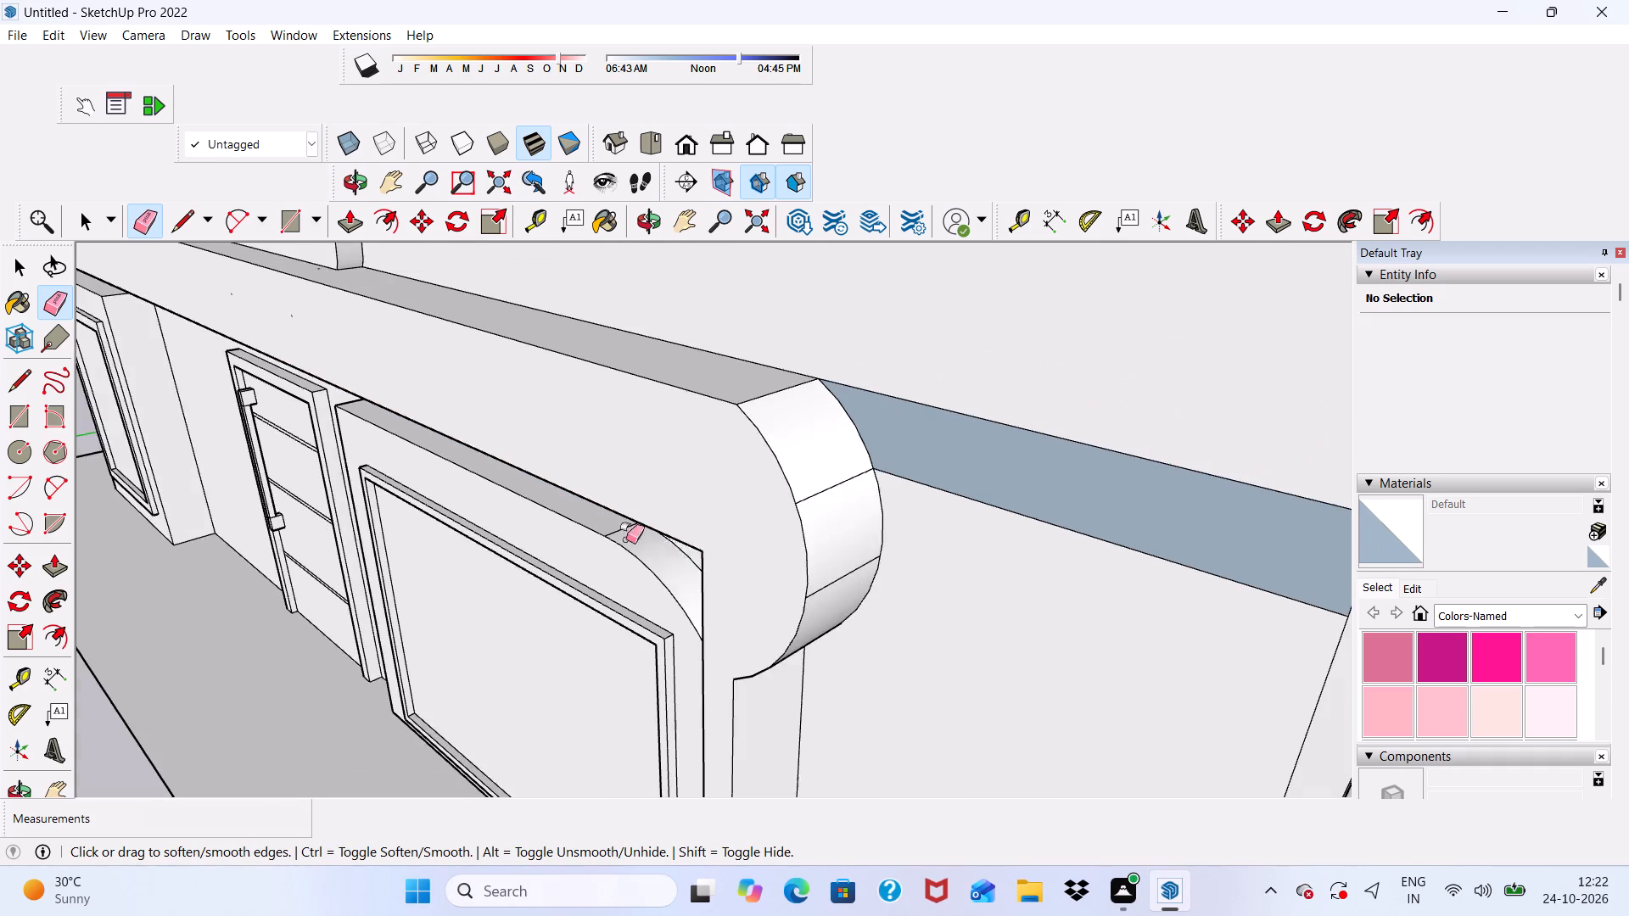
pyautogui.scroll(5, 829, 505)
pyautogui.moveTo(780, 507); pyautogui.dragTo(787, 536)
pyautogui.moveTo(820, 633); pyautogui.dragTo(822, 645)
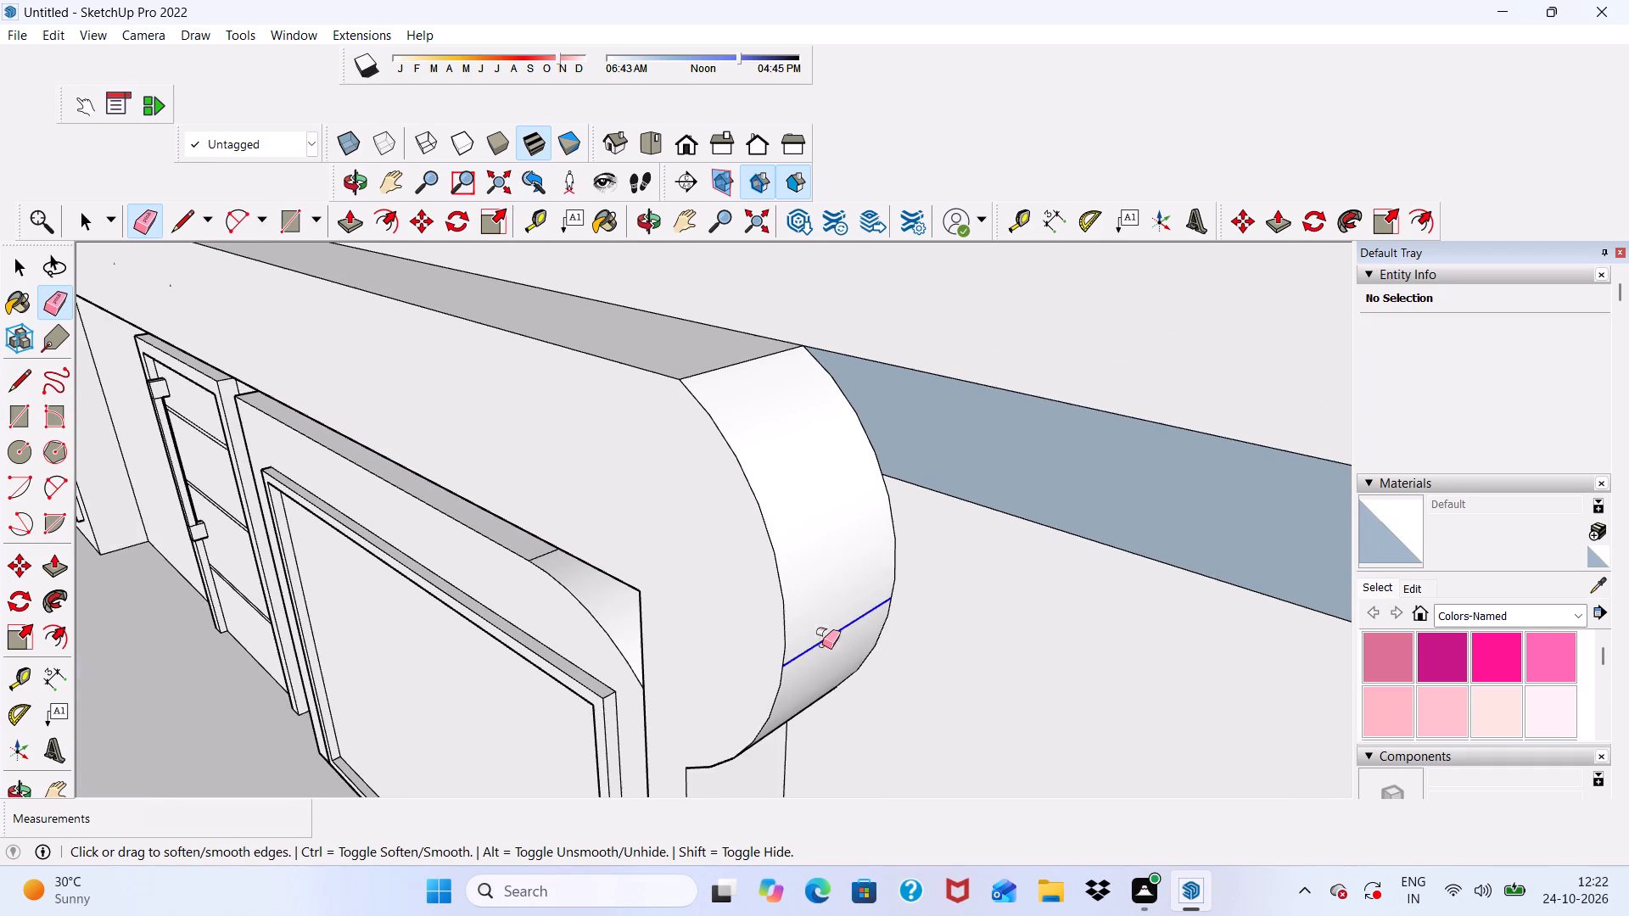
pyautogui.moveTo(822, 645); pyautogui.dragTo(825, 659)
# Examine the band's rounded end, the ground-floor panel's recess, and the whole building front.
pyautogui.scroll(-6, 699, 406)
pyautogui.scroll(1, 753, 556)
pyautogui.moveTo(753, 556); pyautogui.dragTo(703, 546, button='middle')
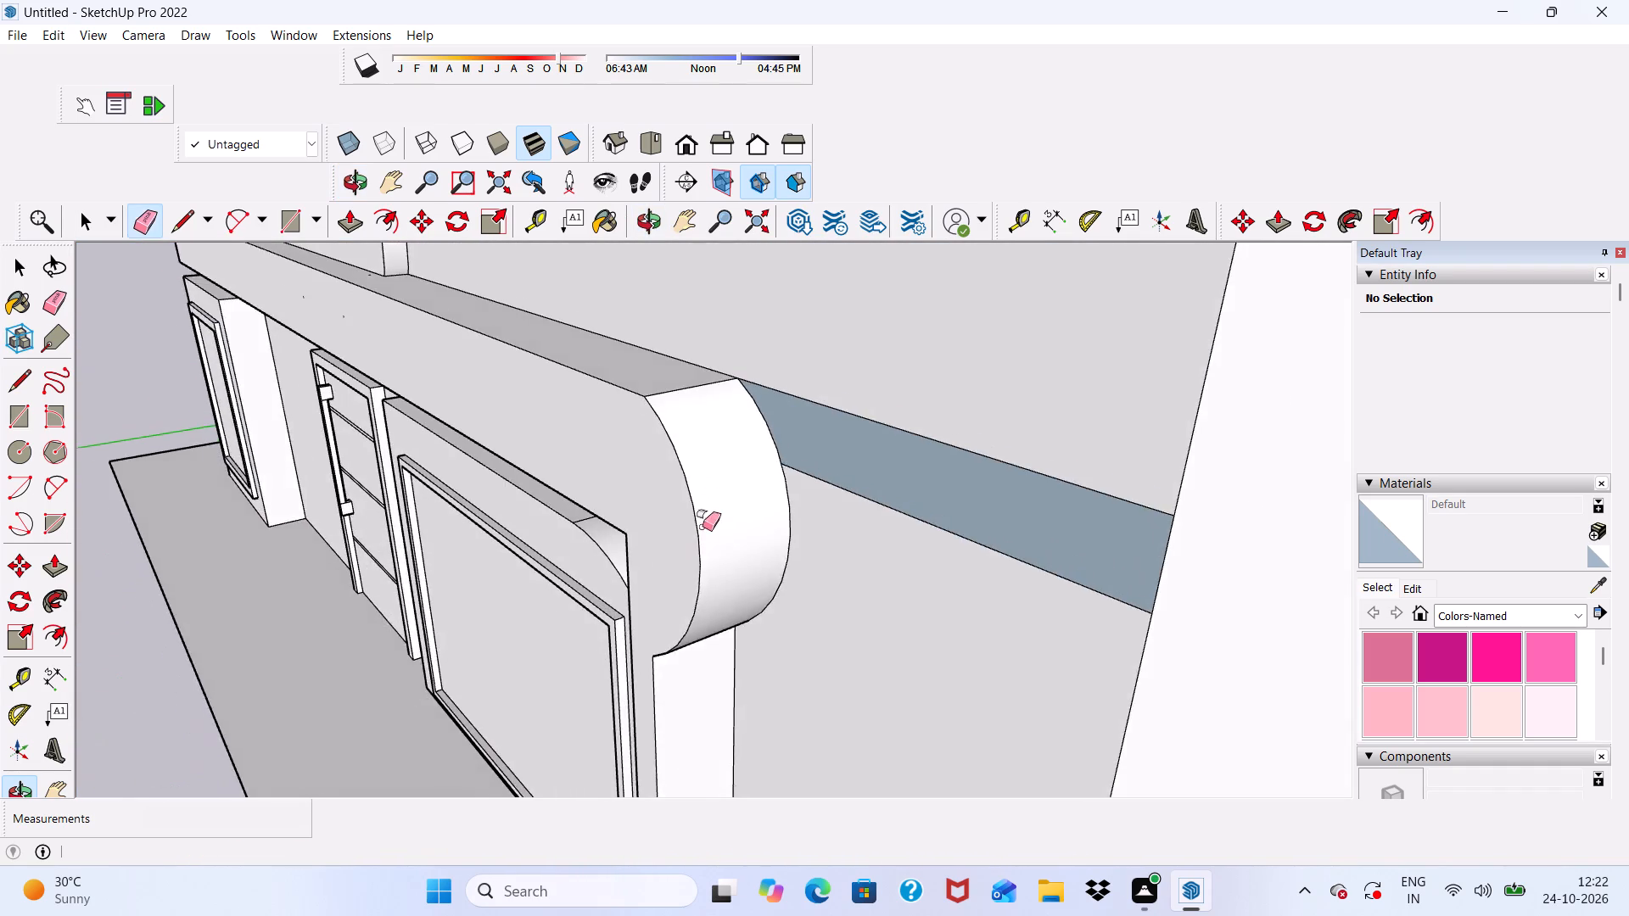
pyautogui.scroll(1, 697, 498)
pyautogui.scroll(-5, 662, 420)
pyautogui.moveTo(627, 537); pyautogui.dragTo(1052, 455, button='middle')
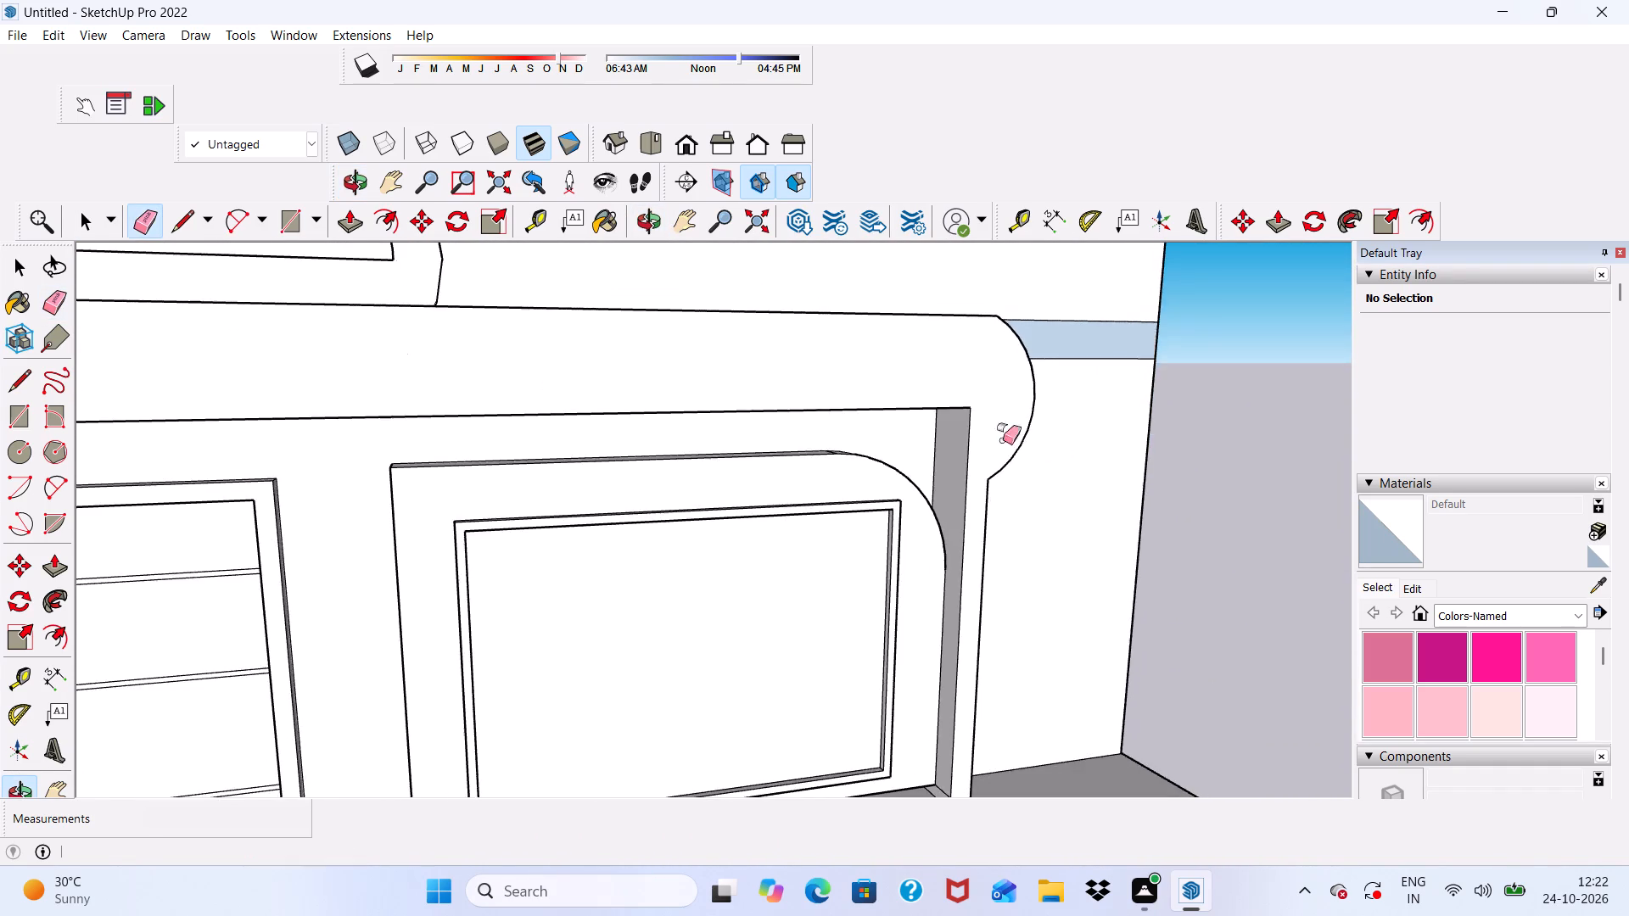
pyautogui.scroll(-7, 736, 409)
pyautogui.moveTo(718, 513); pyautogui.dragTo(579, 496, button='middle')
pyautogui.scroll(1, 579, 471)
pyautogui.scroll(-7, 587, 445)
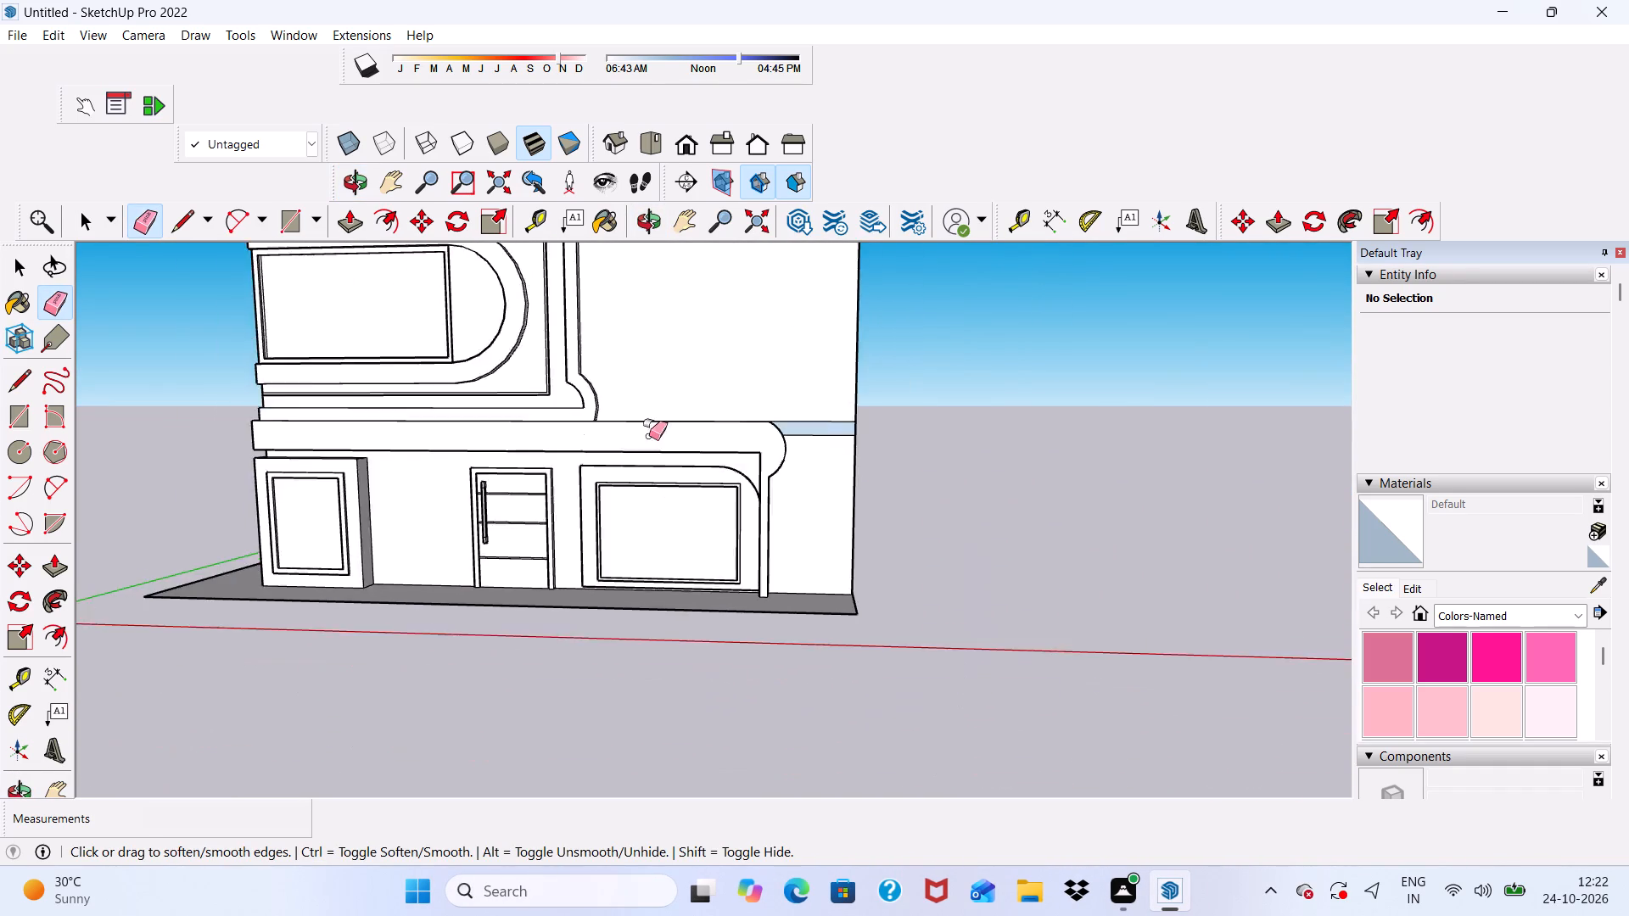
pyautogui.scroll(-3, 649, 436)
pyautogui.press('space')
pyautogui.scroll(1, 595, 387)
pyautogui.scroll(-10, 589, 382)
pyautogui.scroll(6, 641, 330)
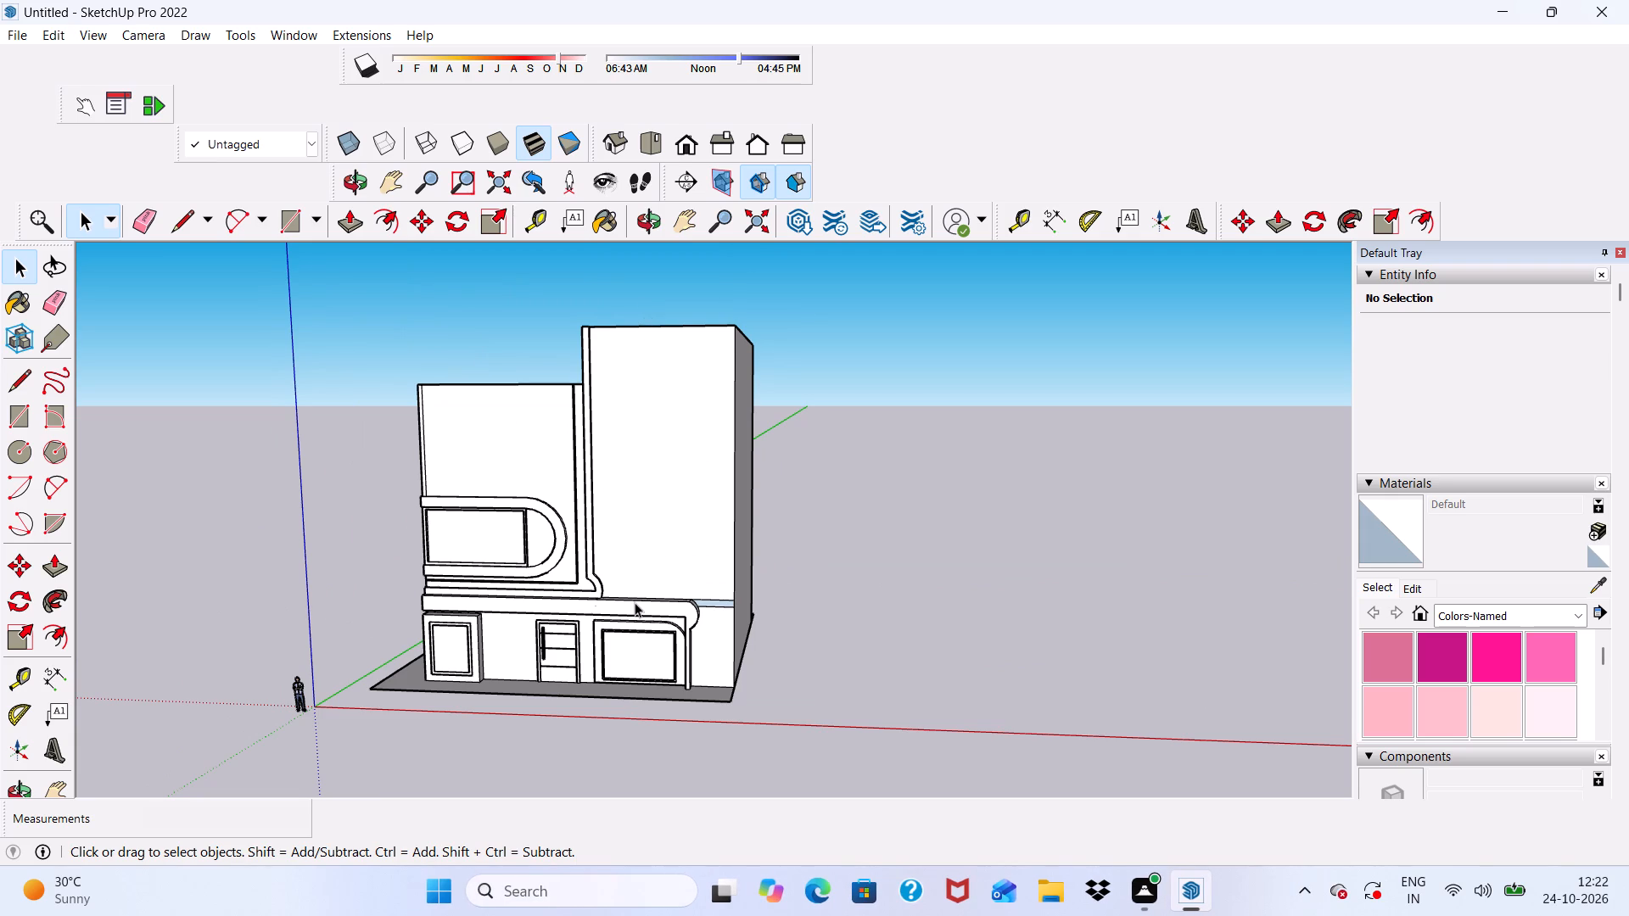
pyautogui.scroll(-1, 631, 595)
pyautogui.scroll(6, 618, 360)
# Draw a rectangle about 25' 9 3/8" by 3' 7 9/16" across the top of the tower's front face, spanning its full width.
pyautogui.click(289, 227)
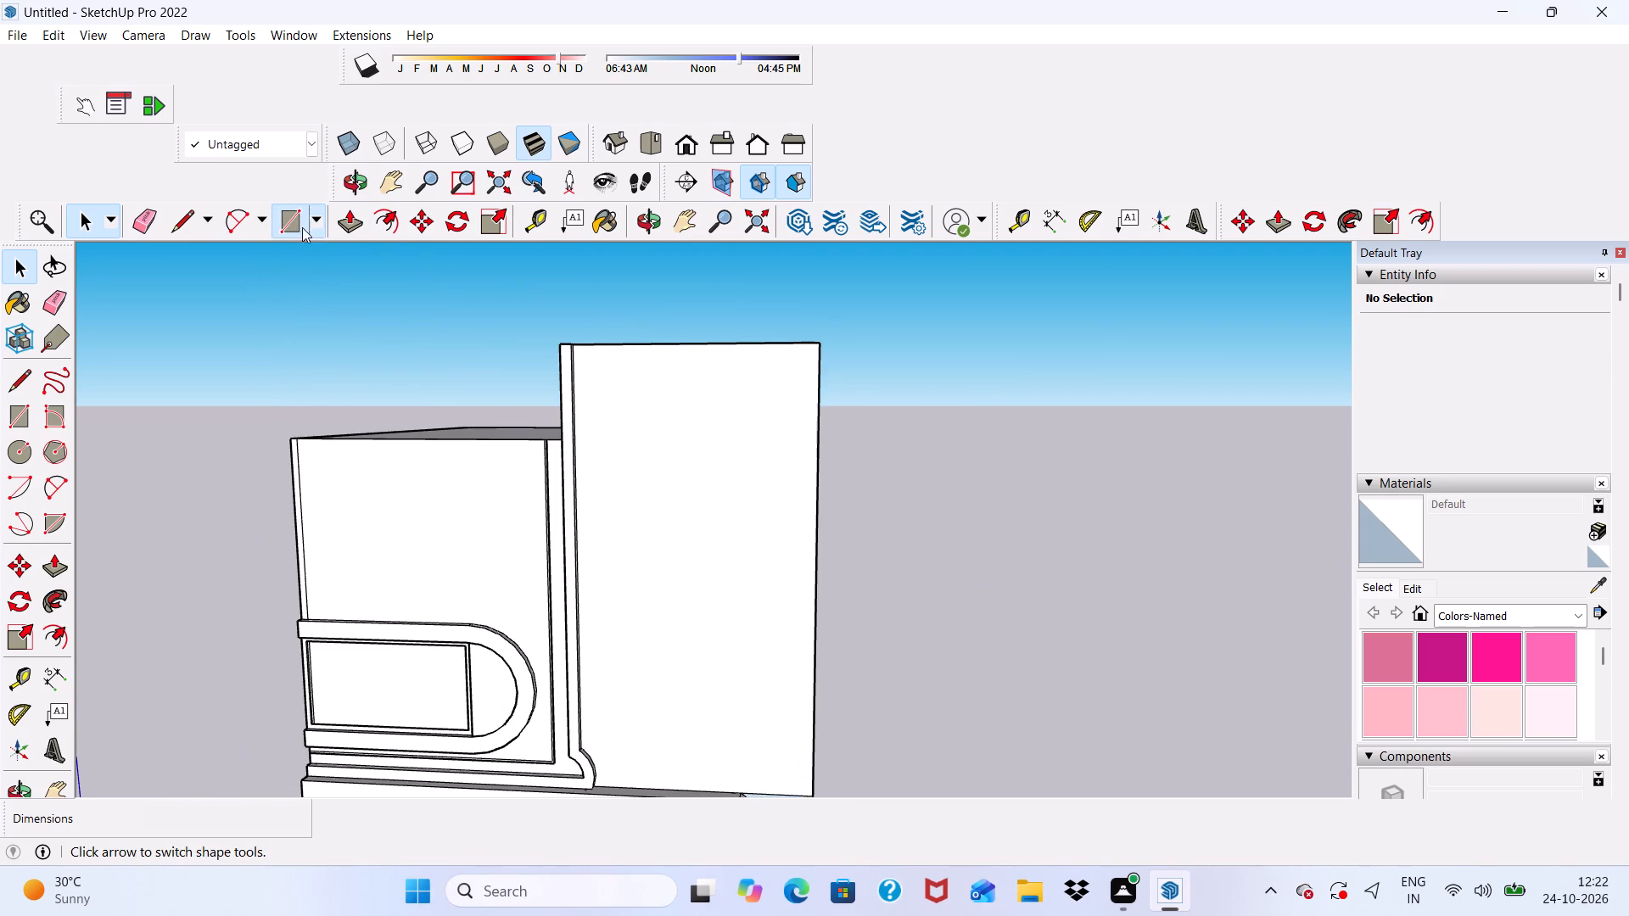
pyautogui.scroll(-6, 573, 338)
pyautogui.moveTo(701, 461); pyautogui.dragTo(695, 411, button='middle')
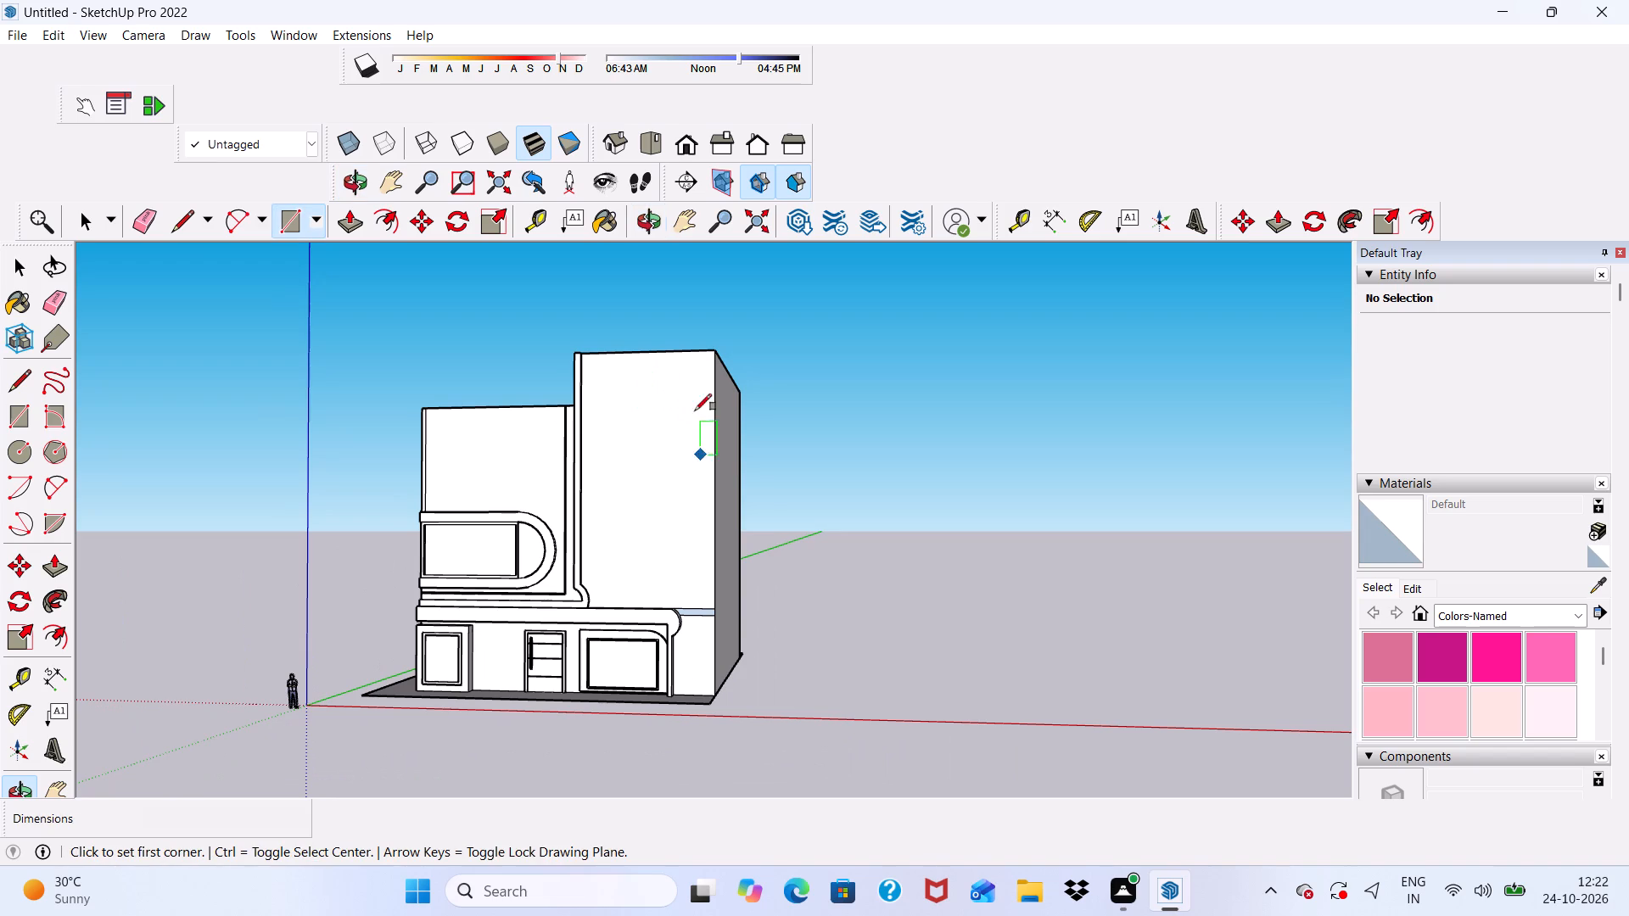
pyautogui.scroll(5, 563, 307)
pyautogui.scroll(-4, 563, 307)
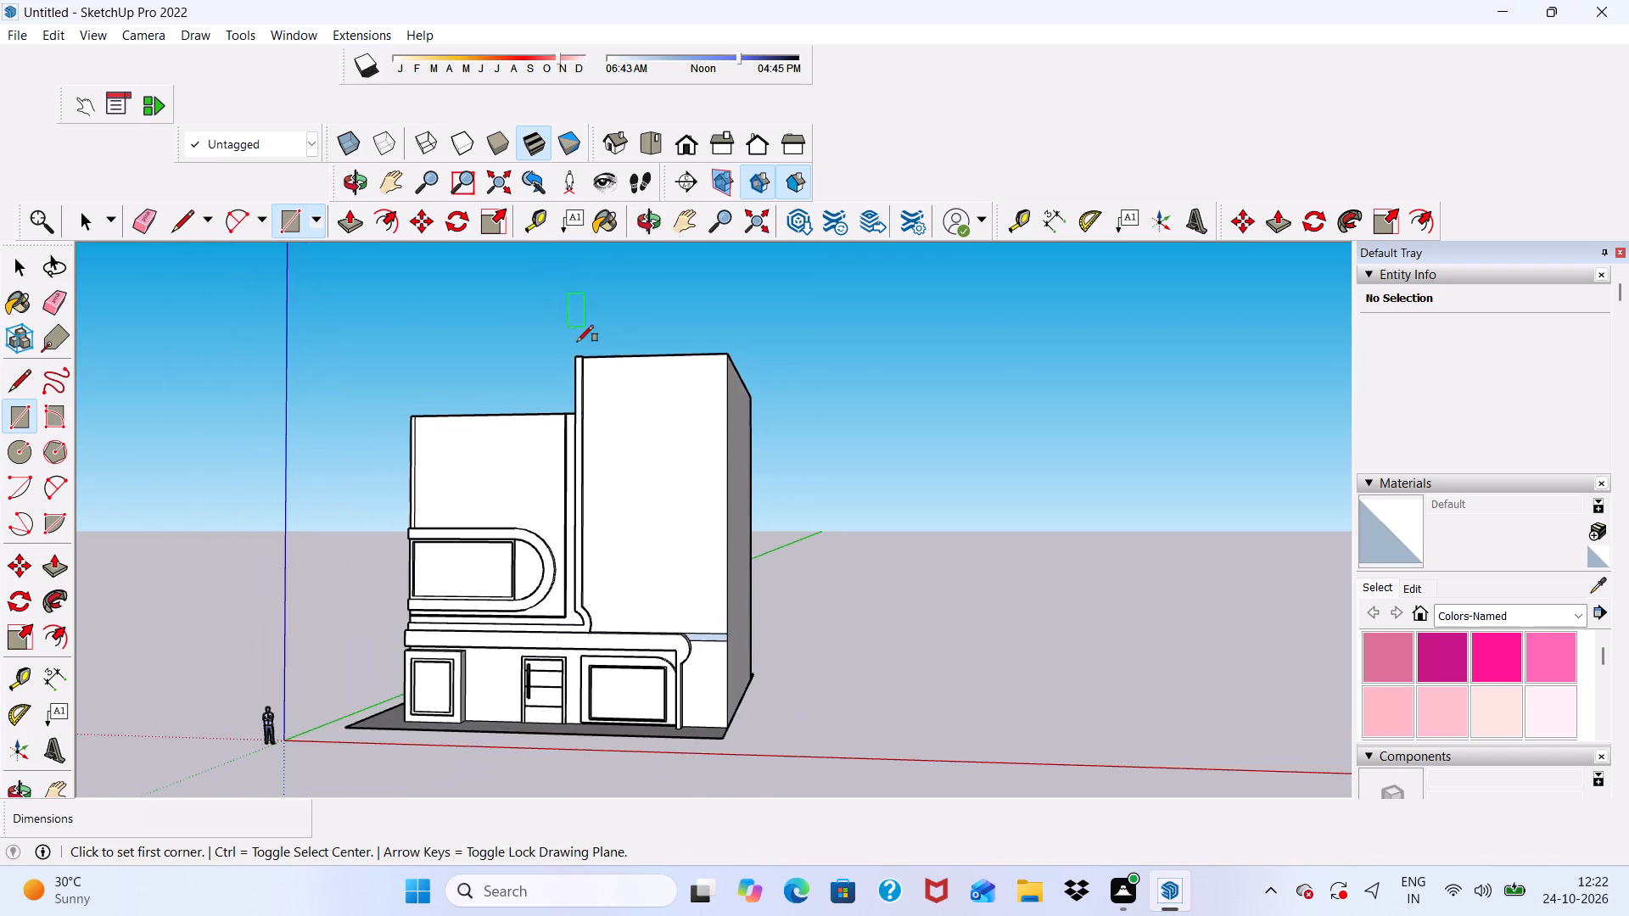
pyautogui.scroll(20, 596, 370)
pyautogui.scroll(2, 596, 370)
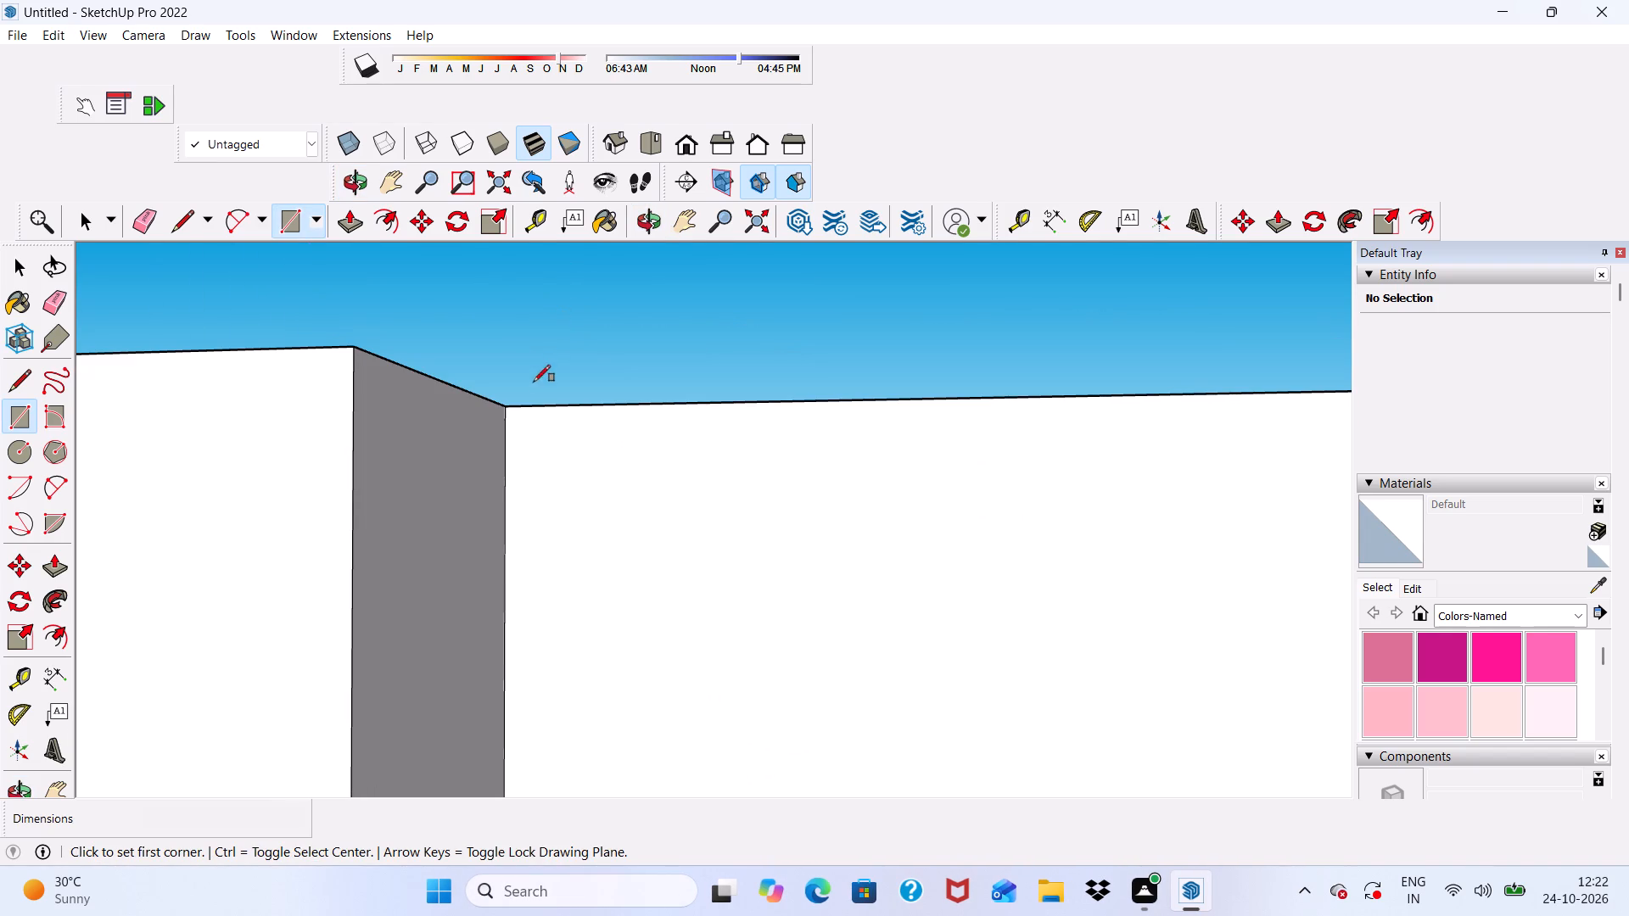
pyautogui.click(502, 411)
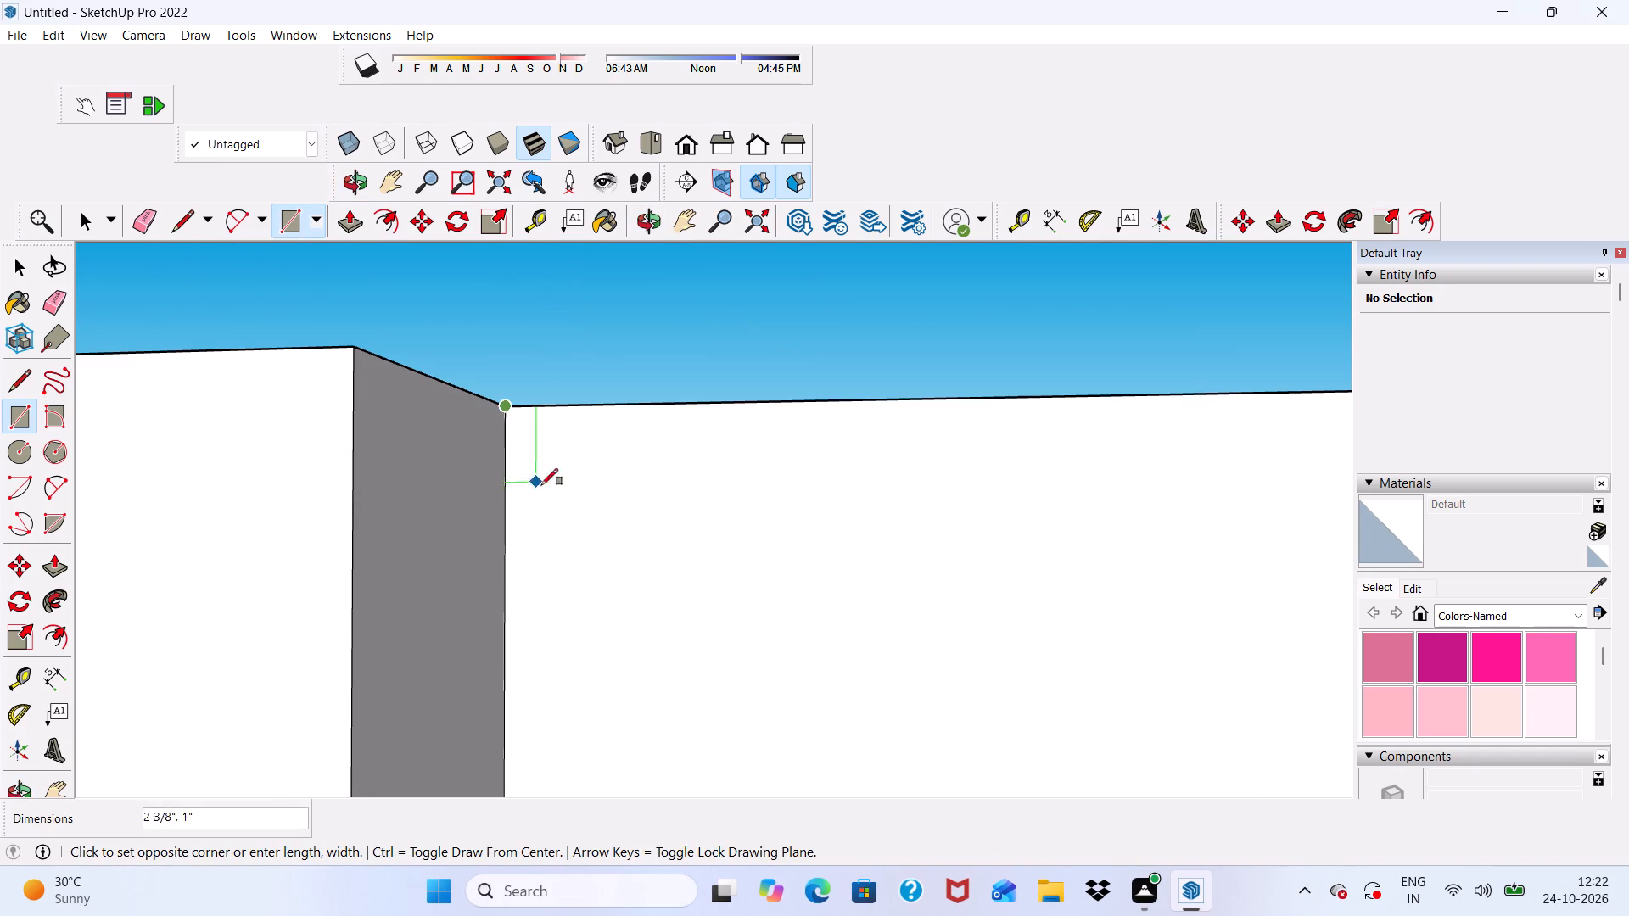
pyautogui.scroll(-16, 561, 494)
pyautogui.scroll(-8, 676, 463)
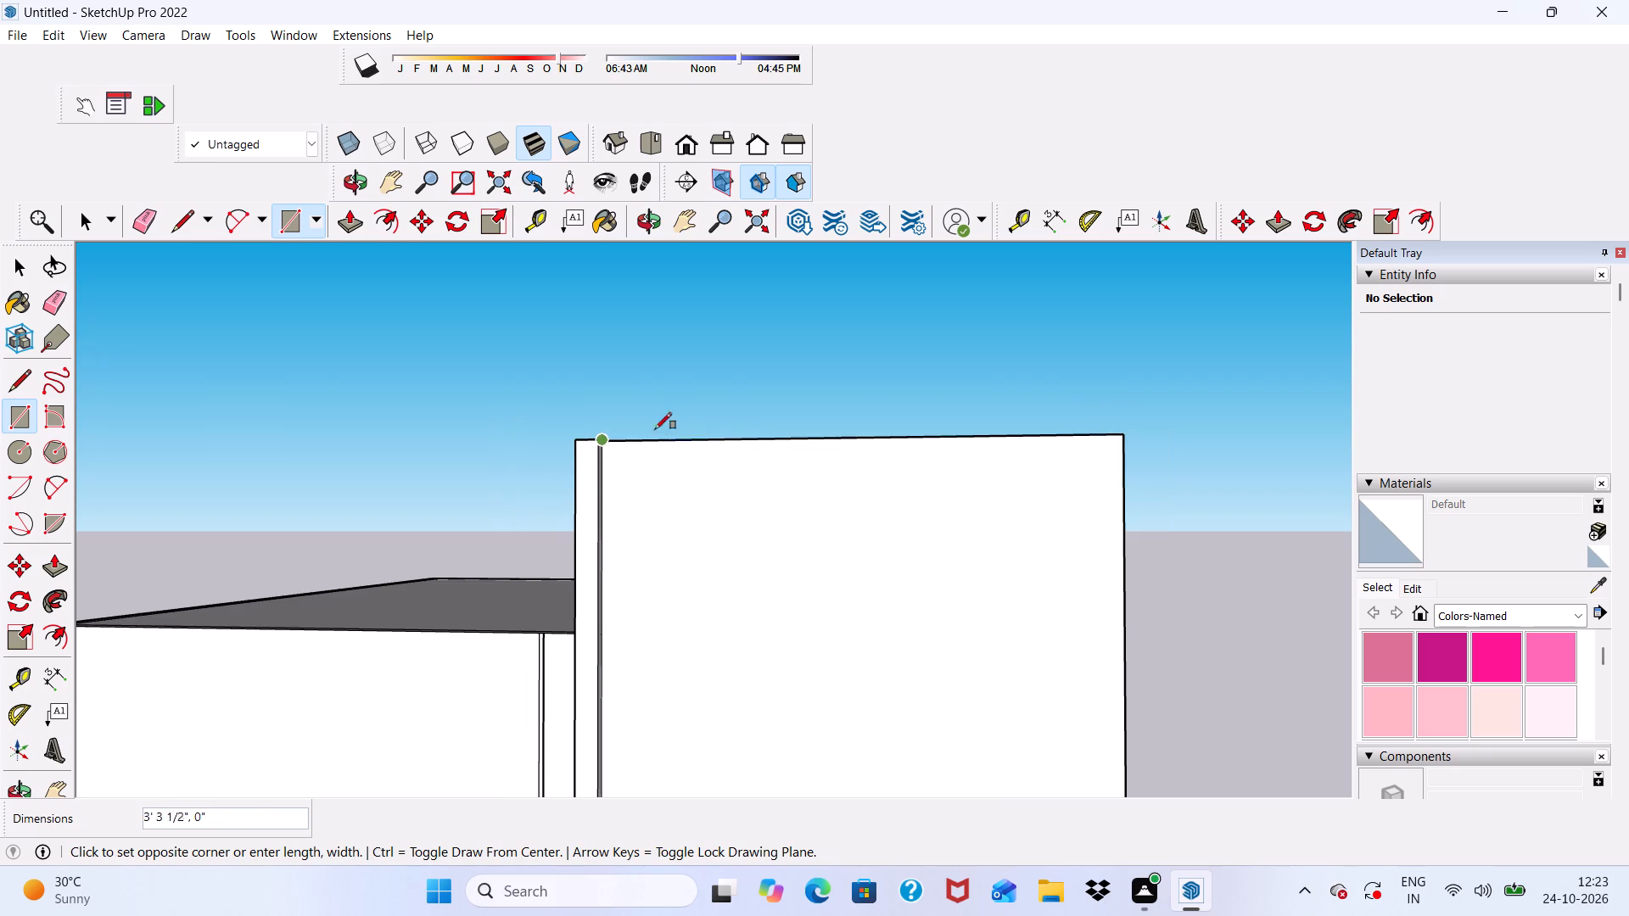
pyautogui.scroll(-3, 655, 429)
pyautogui.scroll(5, 884, 473)
pyautogui.scroll(5, 968, 441)
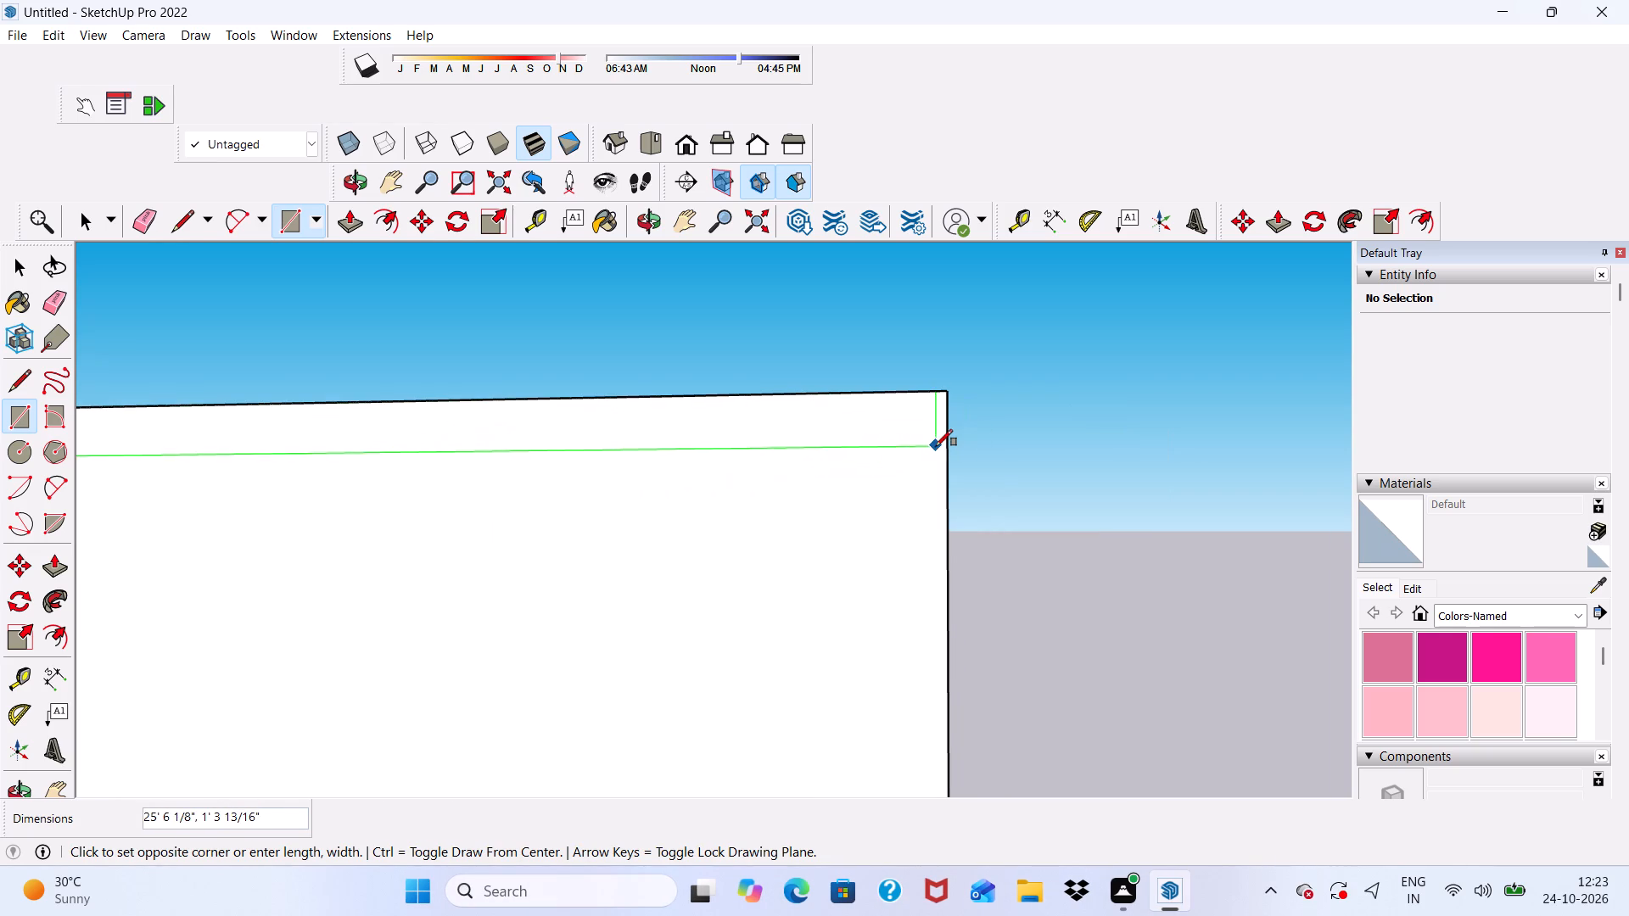
pyautogui.scroll(-2, 937, 458)
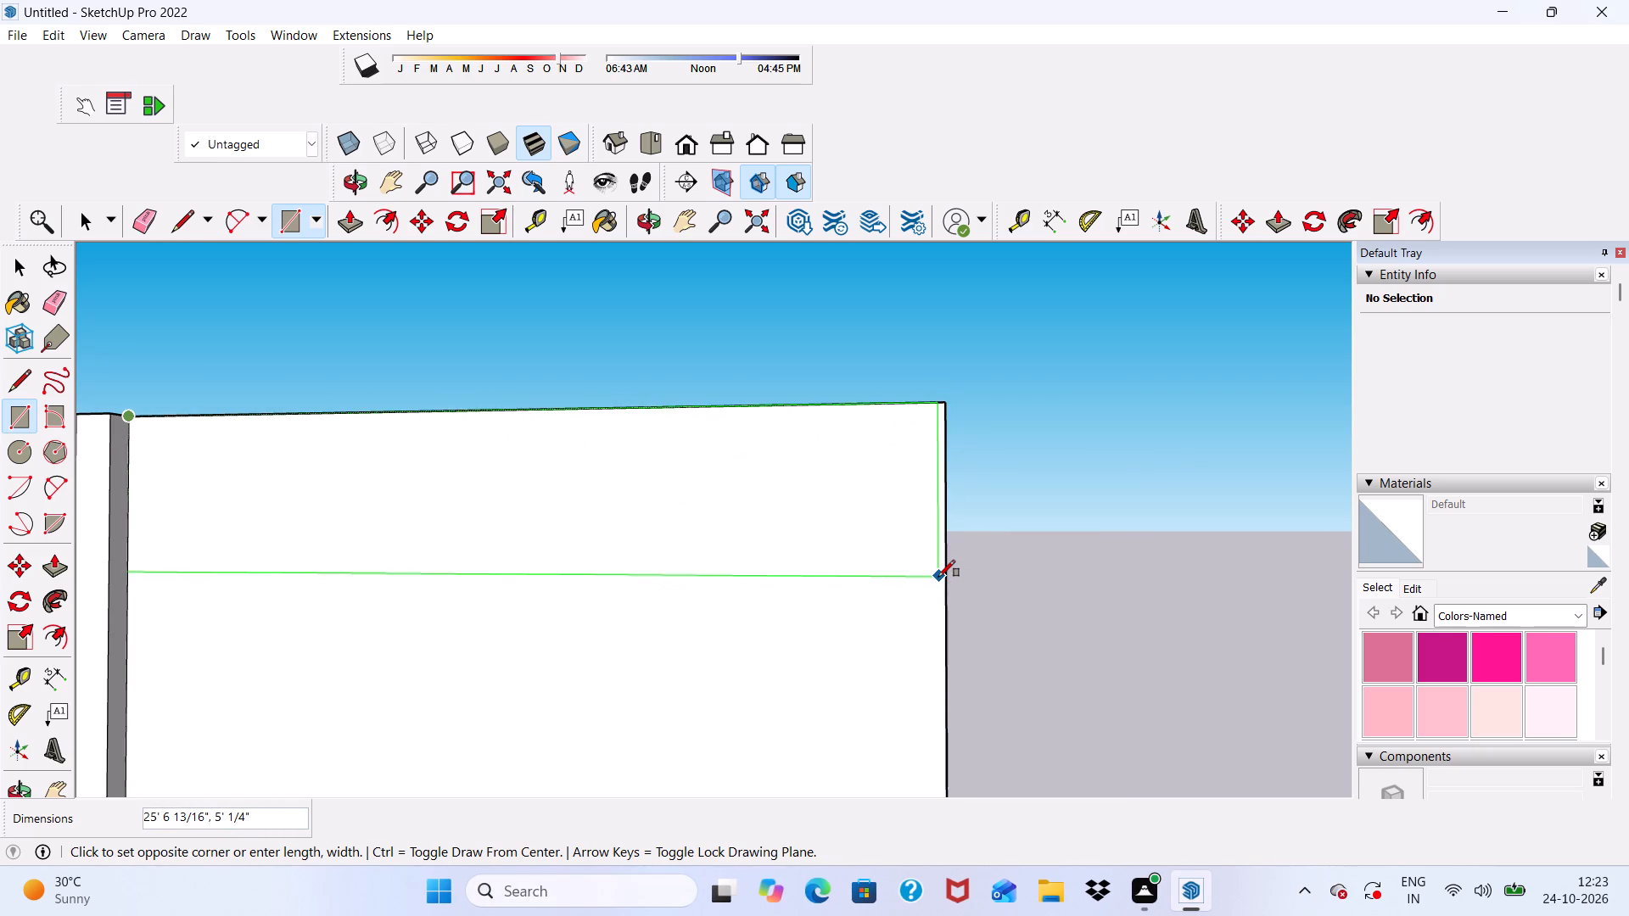
pyautogui.click(940, 528)
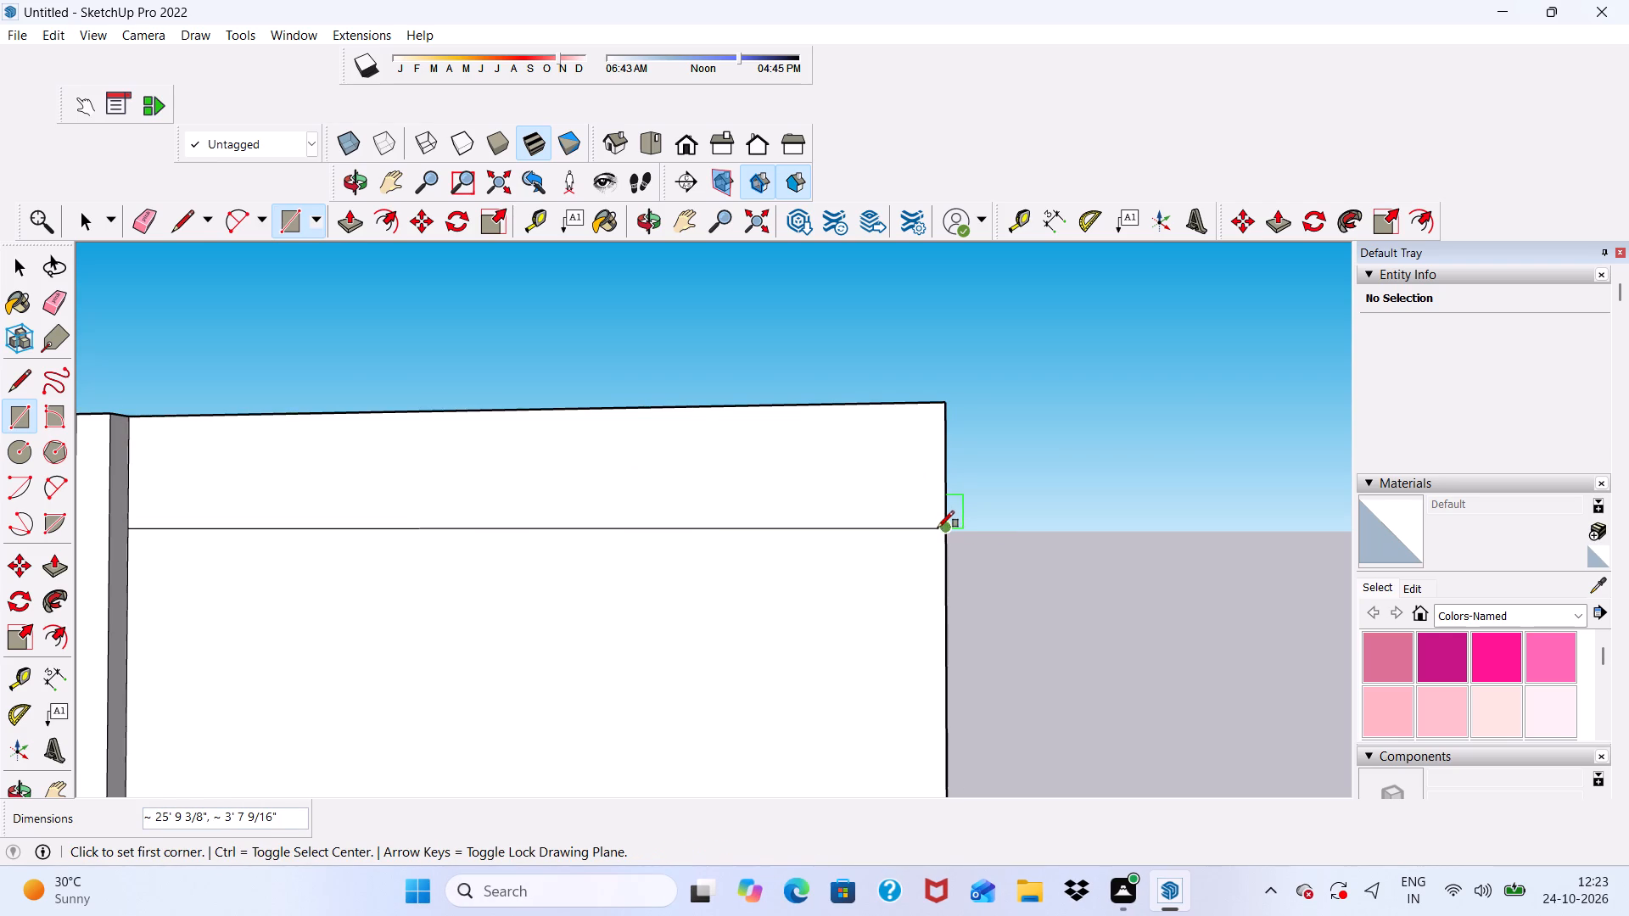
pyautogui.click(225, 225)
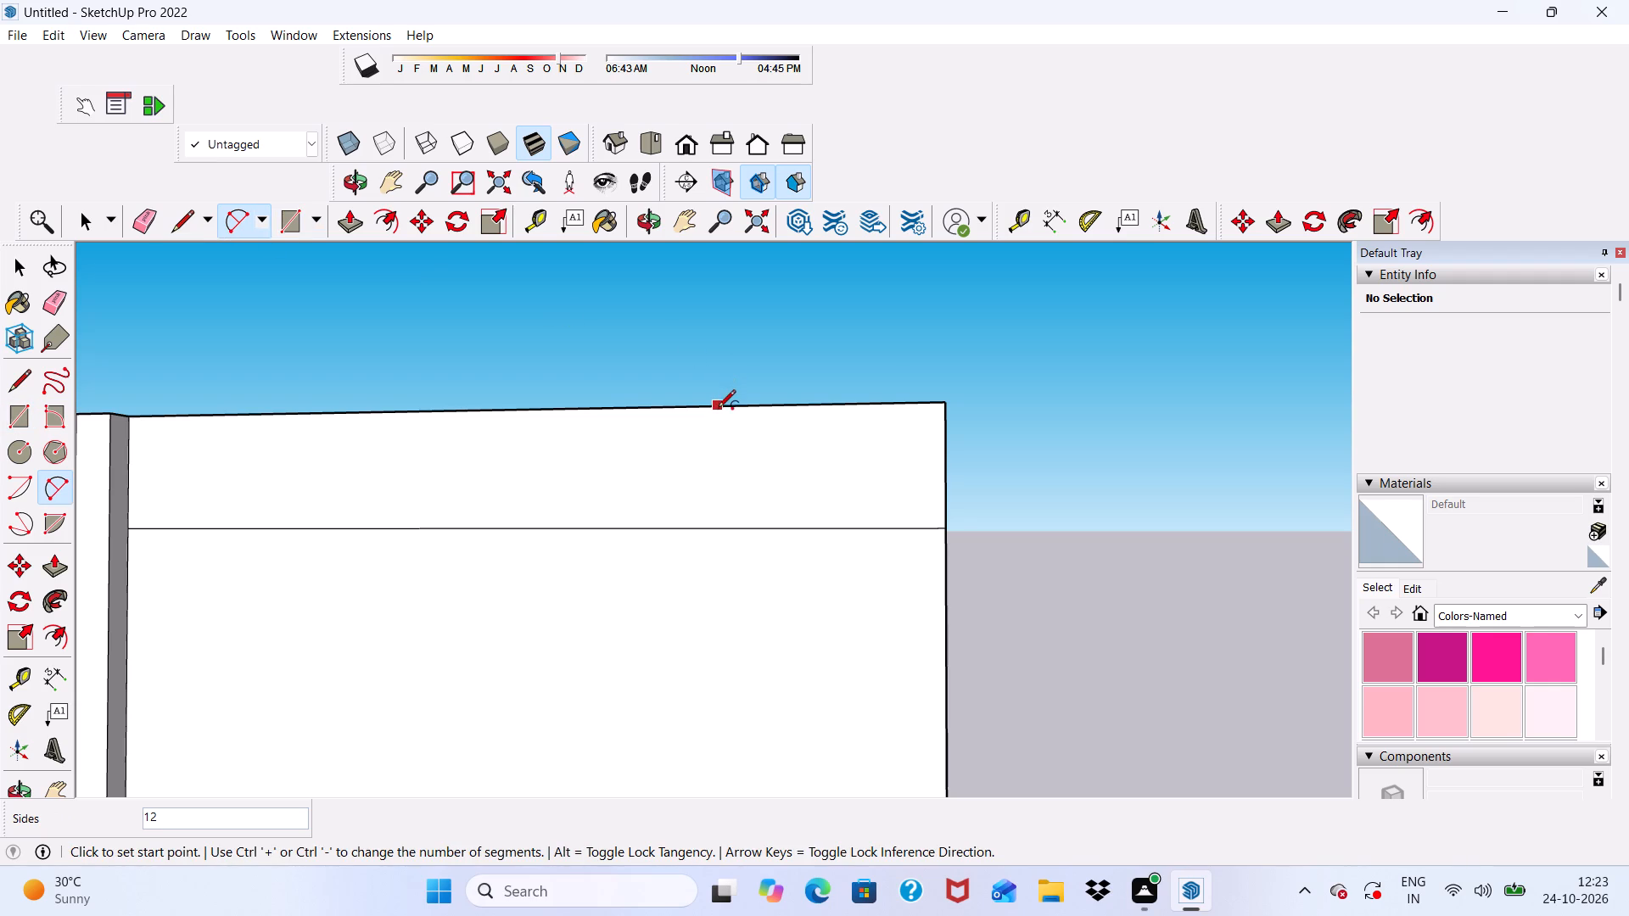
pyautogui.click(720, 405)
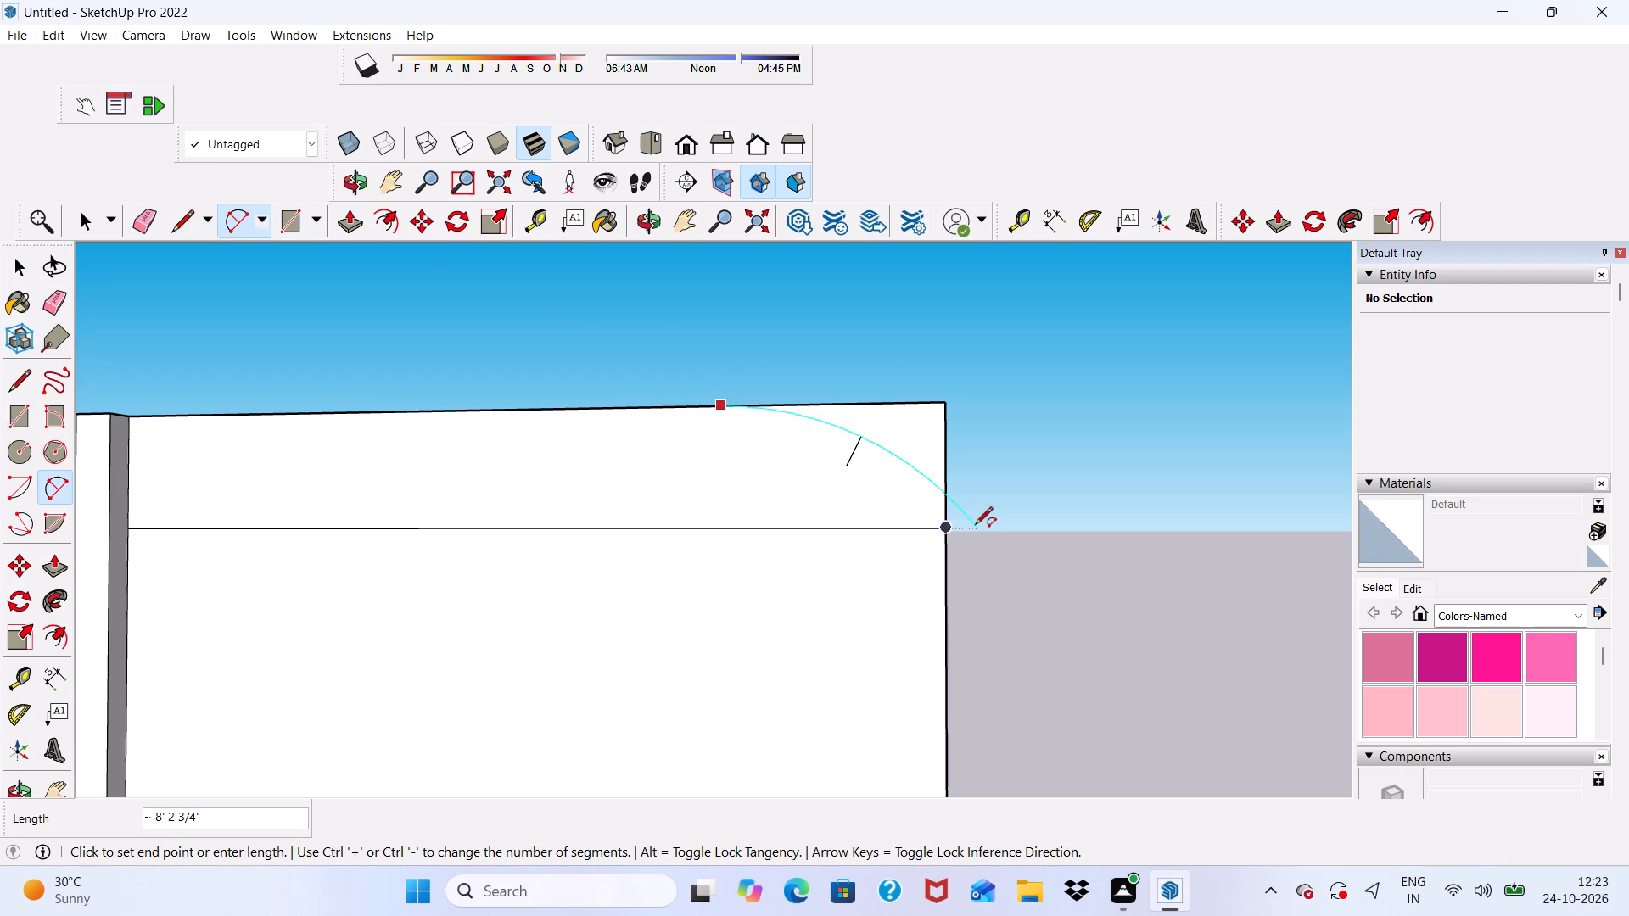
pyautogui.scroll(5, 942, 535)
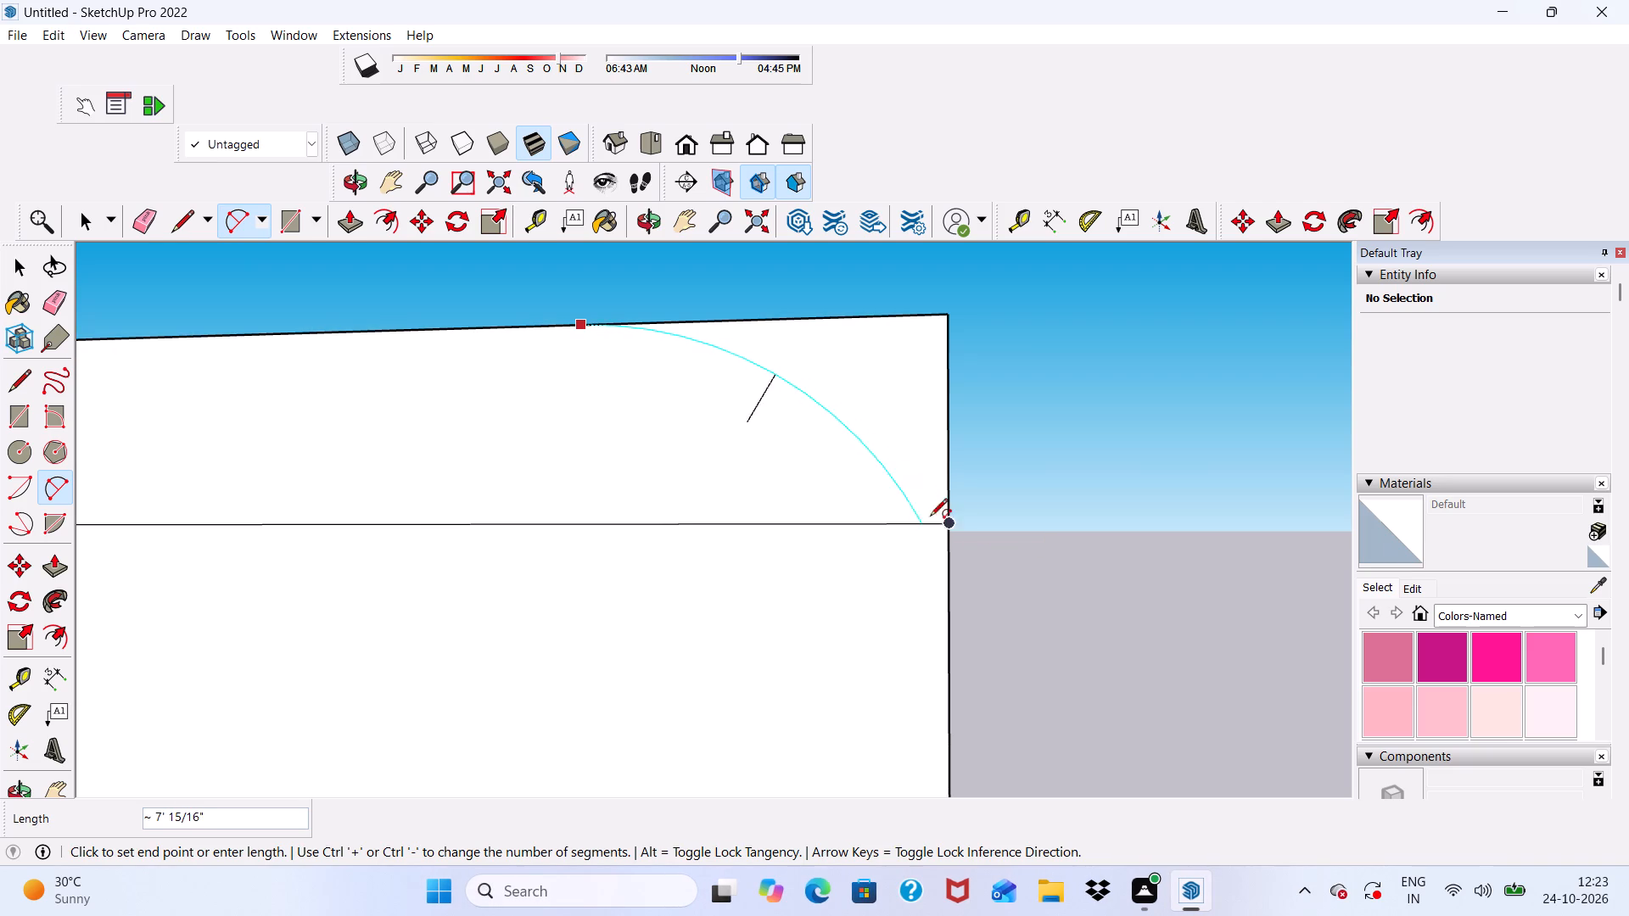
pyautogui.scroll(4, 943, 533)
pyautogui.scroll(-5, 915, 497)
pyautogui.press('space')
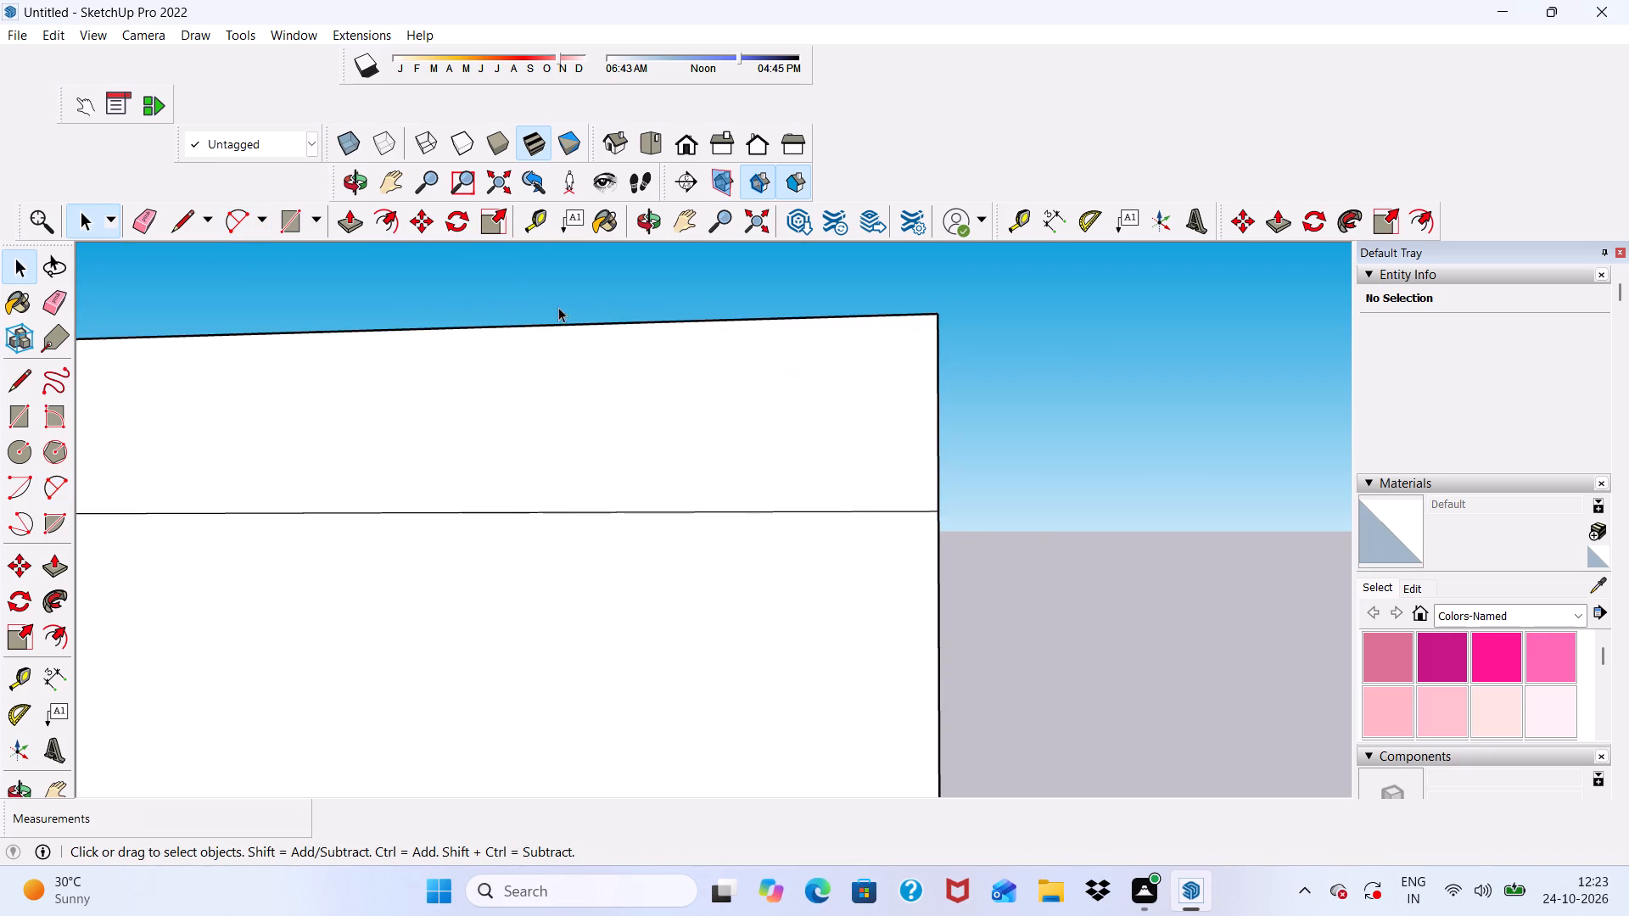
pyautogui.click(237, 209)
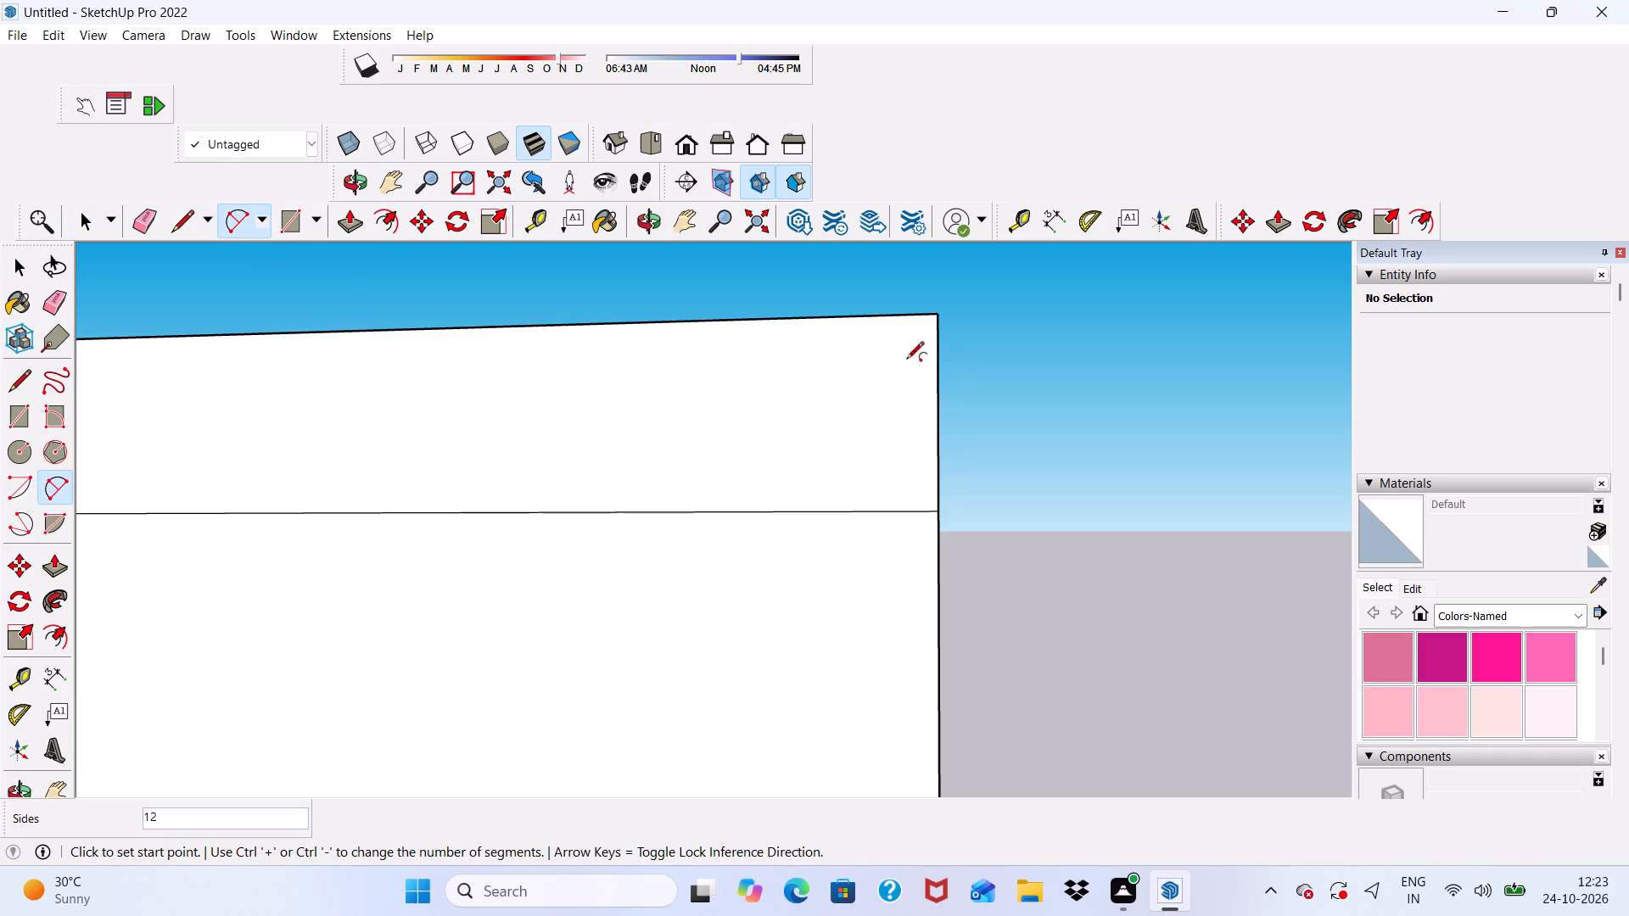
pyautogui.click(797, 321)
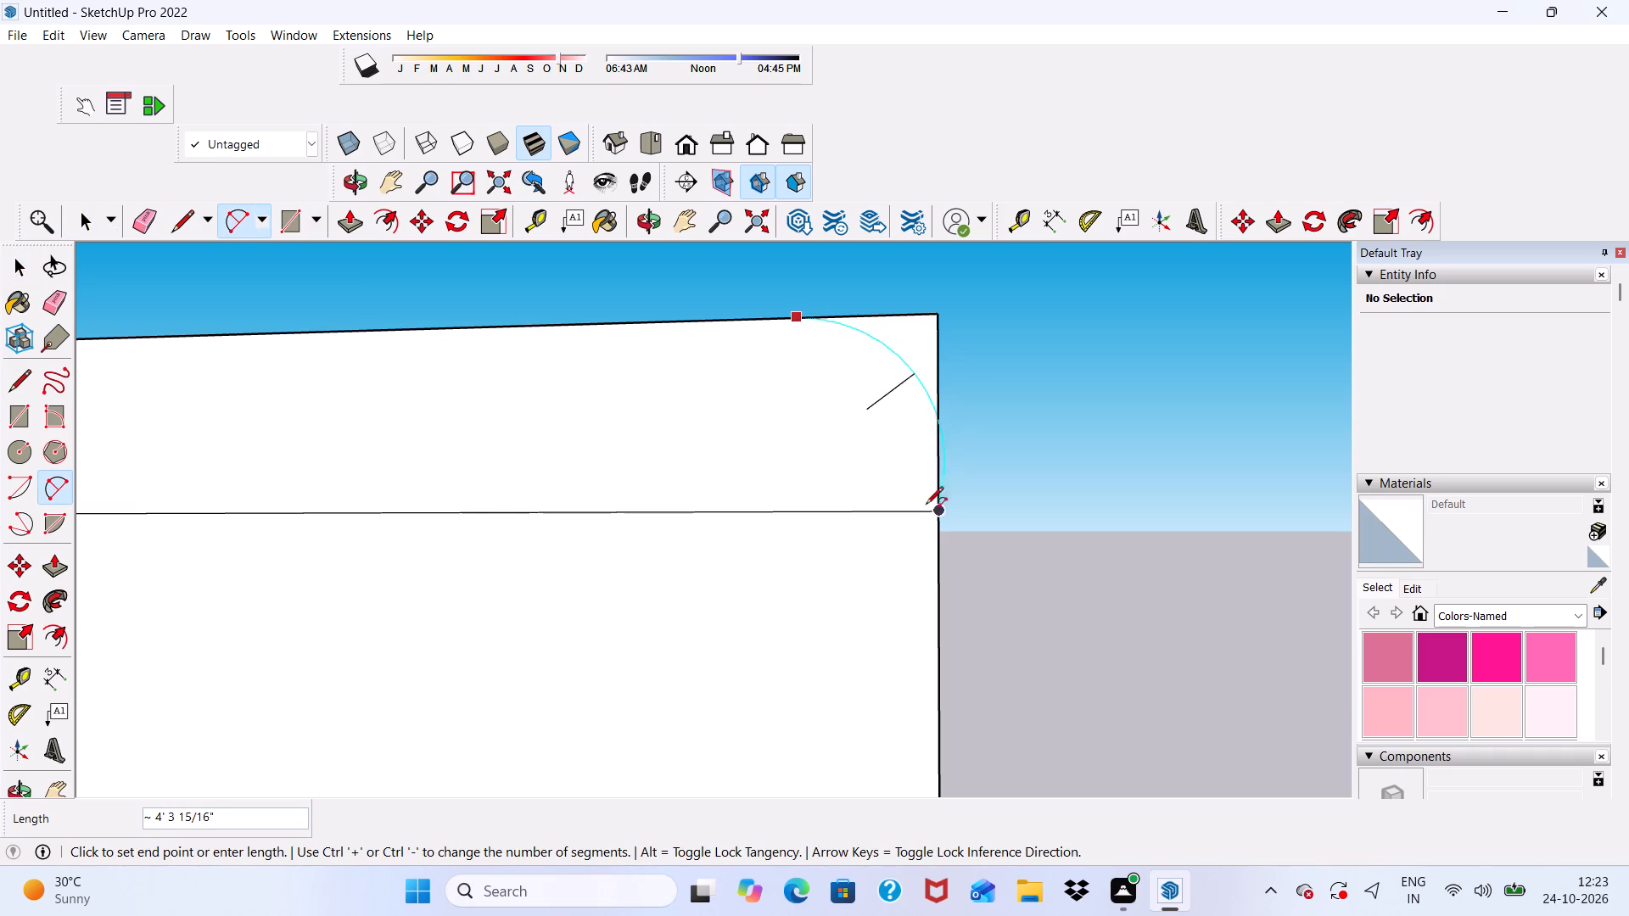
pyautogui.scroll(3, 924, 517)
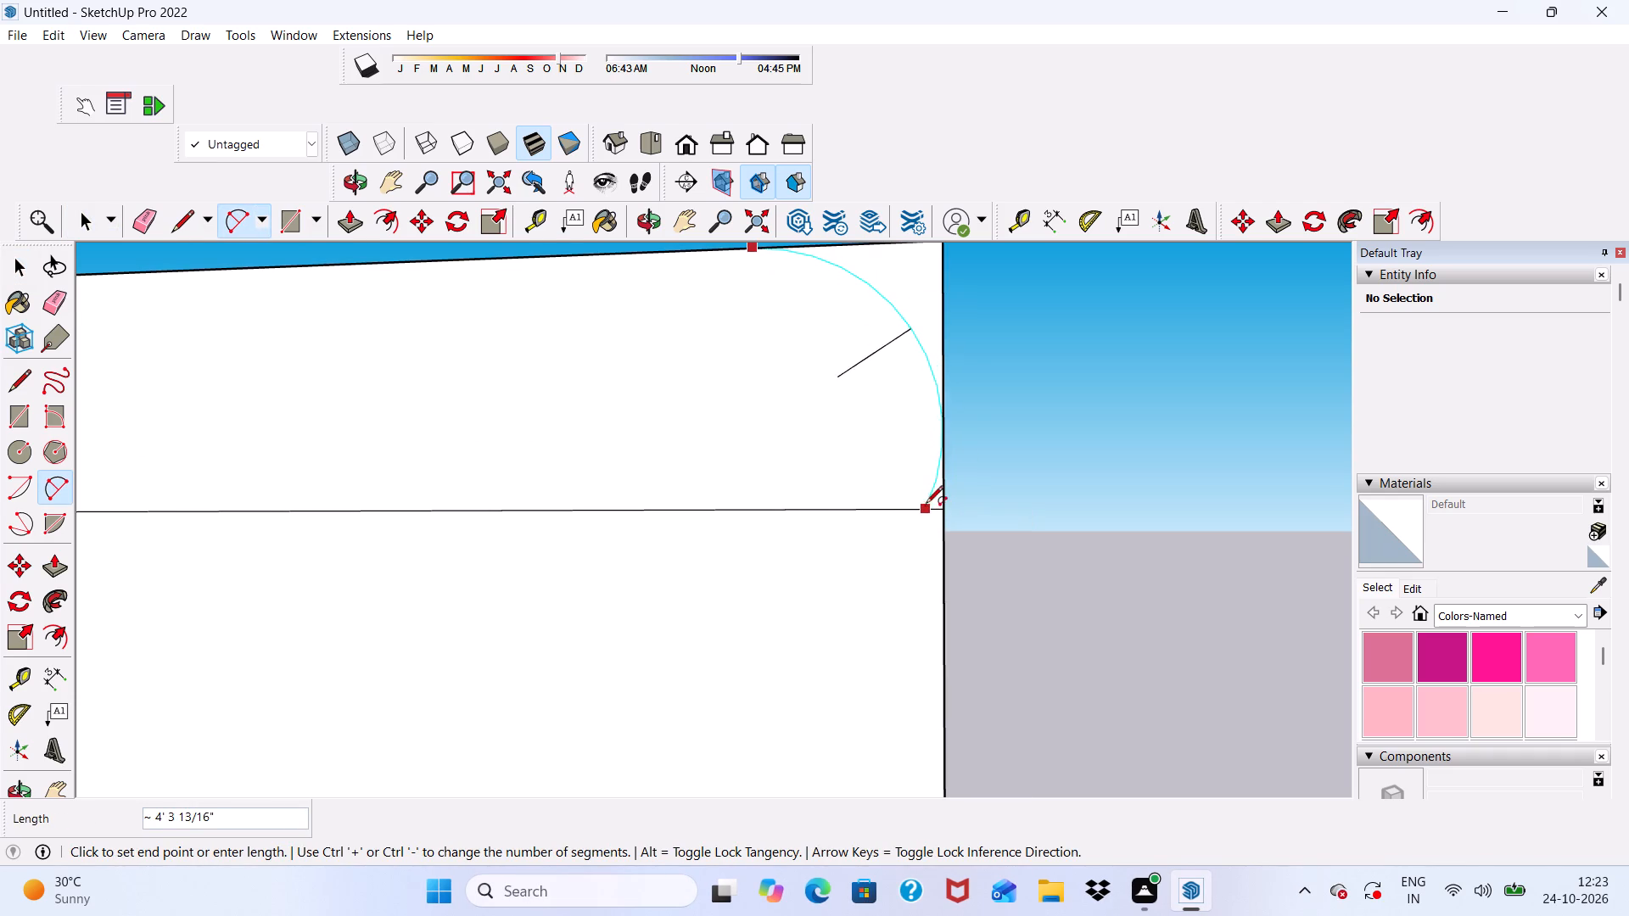
# Draw a two-point arc with a bulge of about 1' 1 9/16" from the top strip's lower outer corner to the tower's top edge.
pyautogui.click(240, 221)
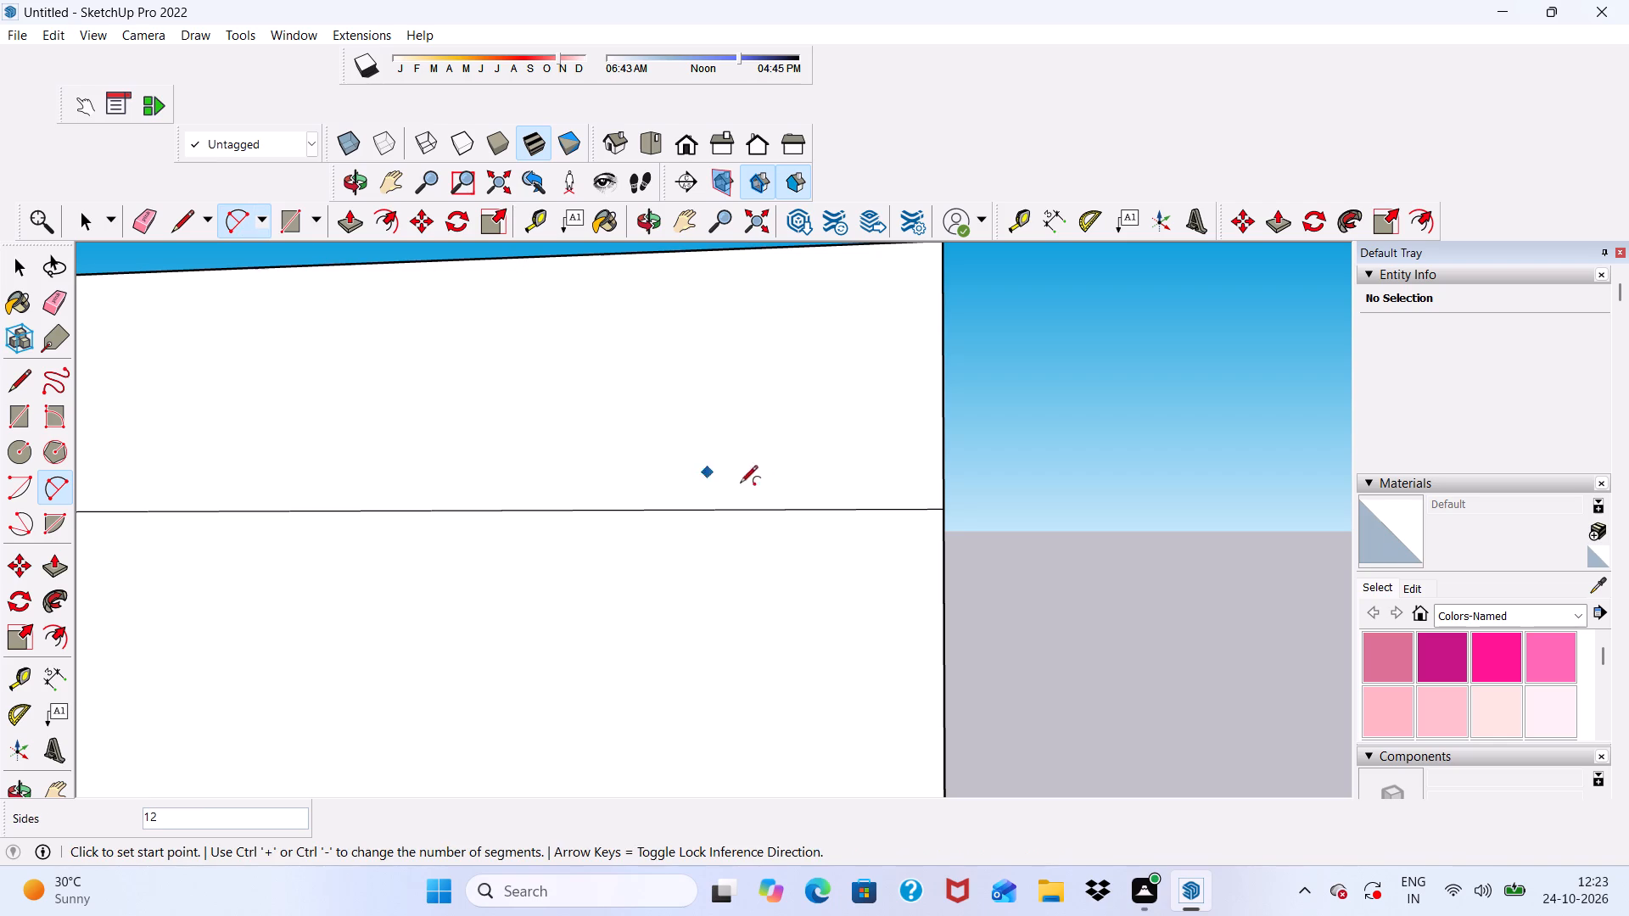
pyautogui.click(937, 509)
pyautogui.scroll(-5, 724, 376)
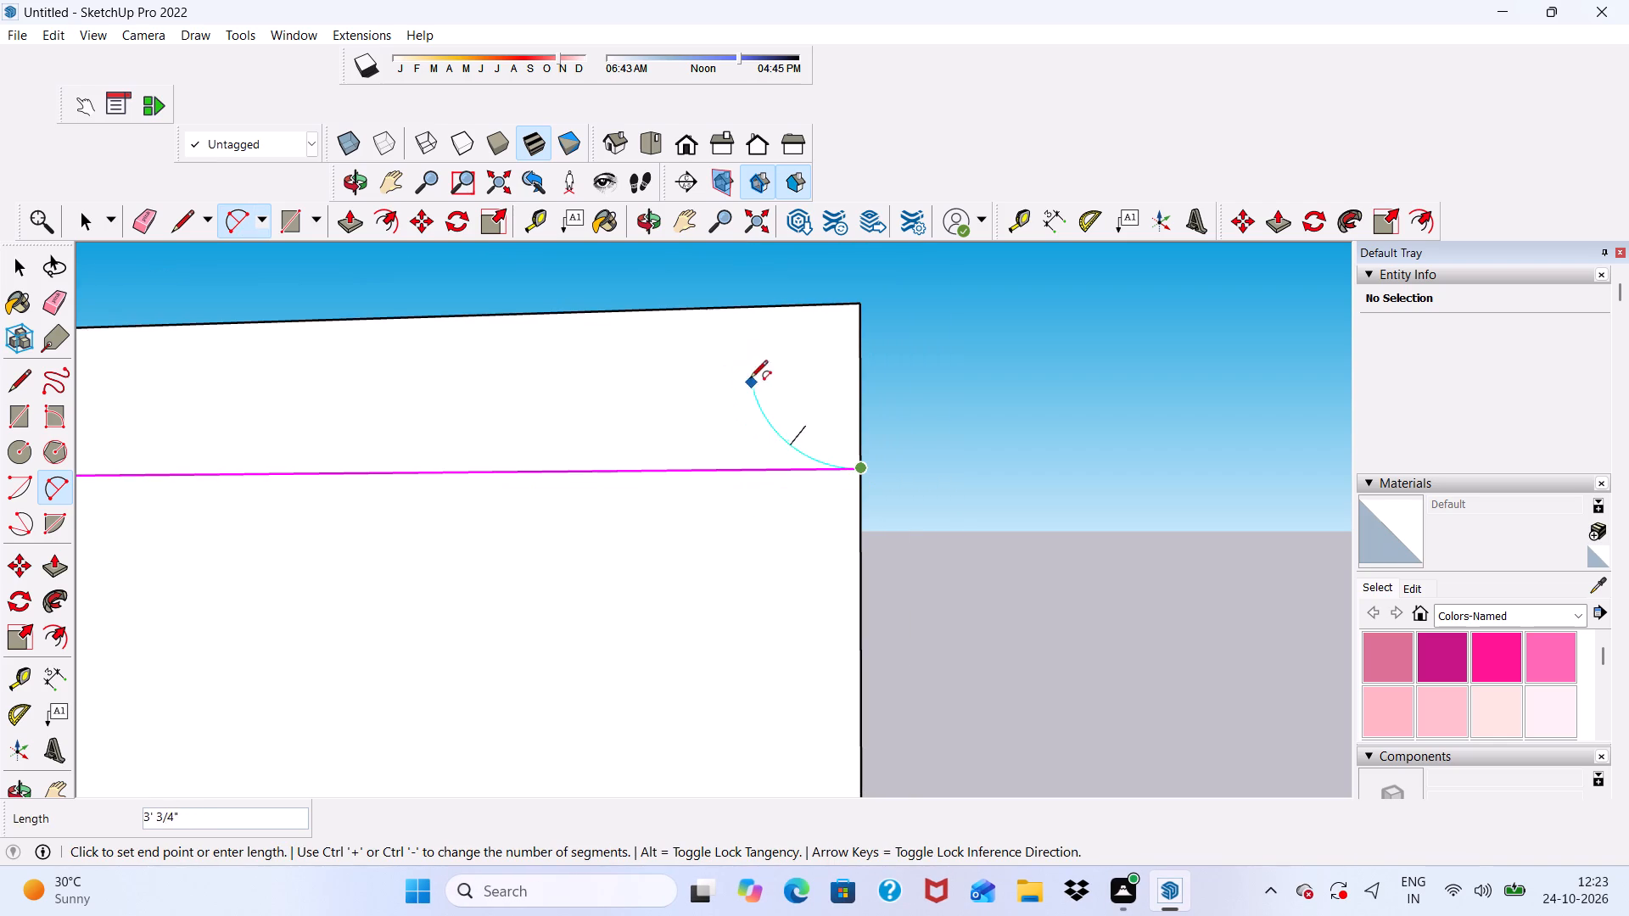
pyautogui.click(735, 305)
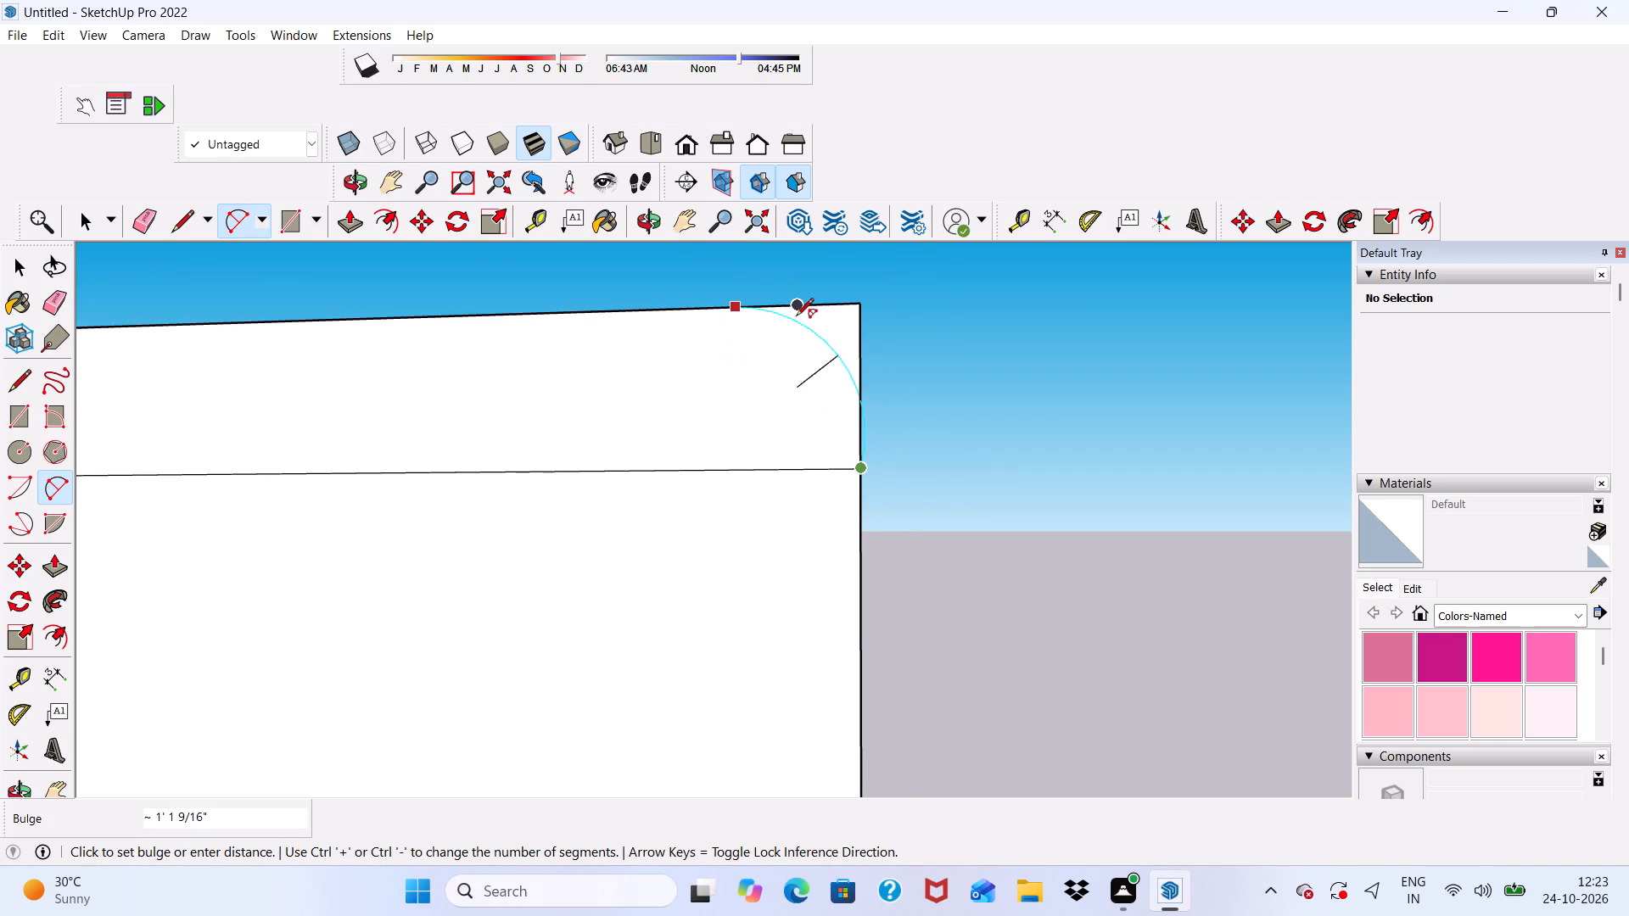
pyautogui.click(804, 316)
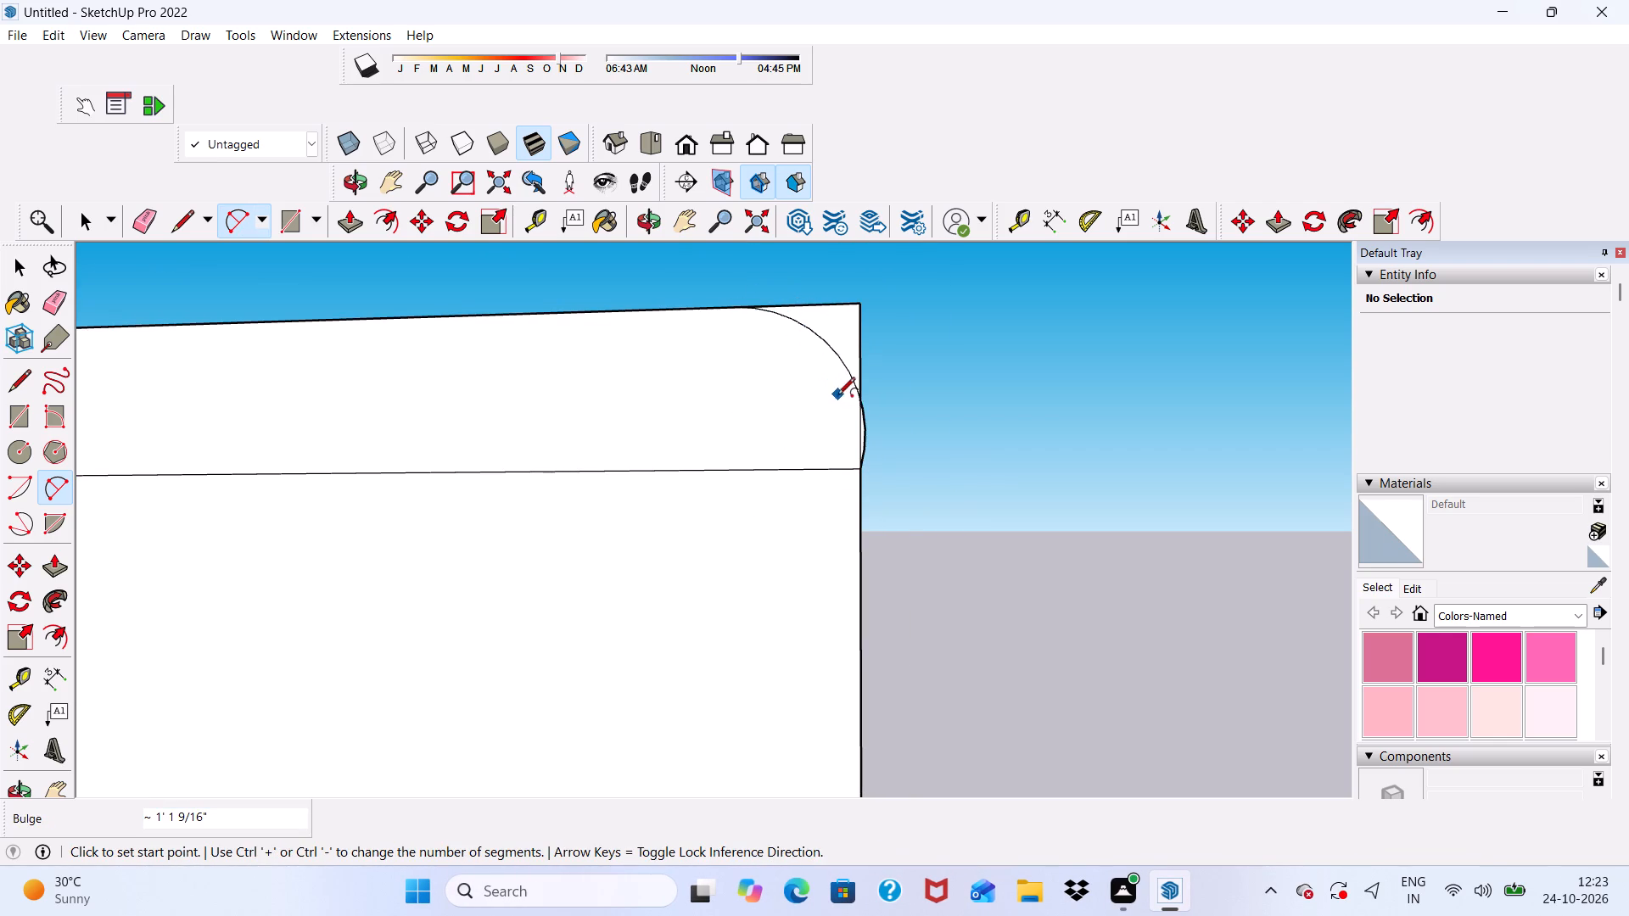
# Undo the corner arc and redraw it, about 4' 7" end to end, from the top strip's lower outer corner to the tower's top edge.
pyautogui.scroll(1, 876, 399)
pyautogui.hotkey('ctrl', 'z')
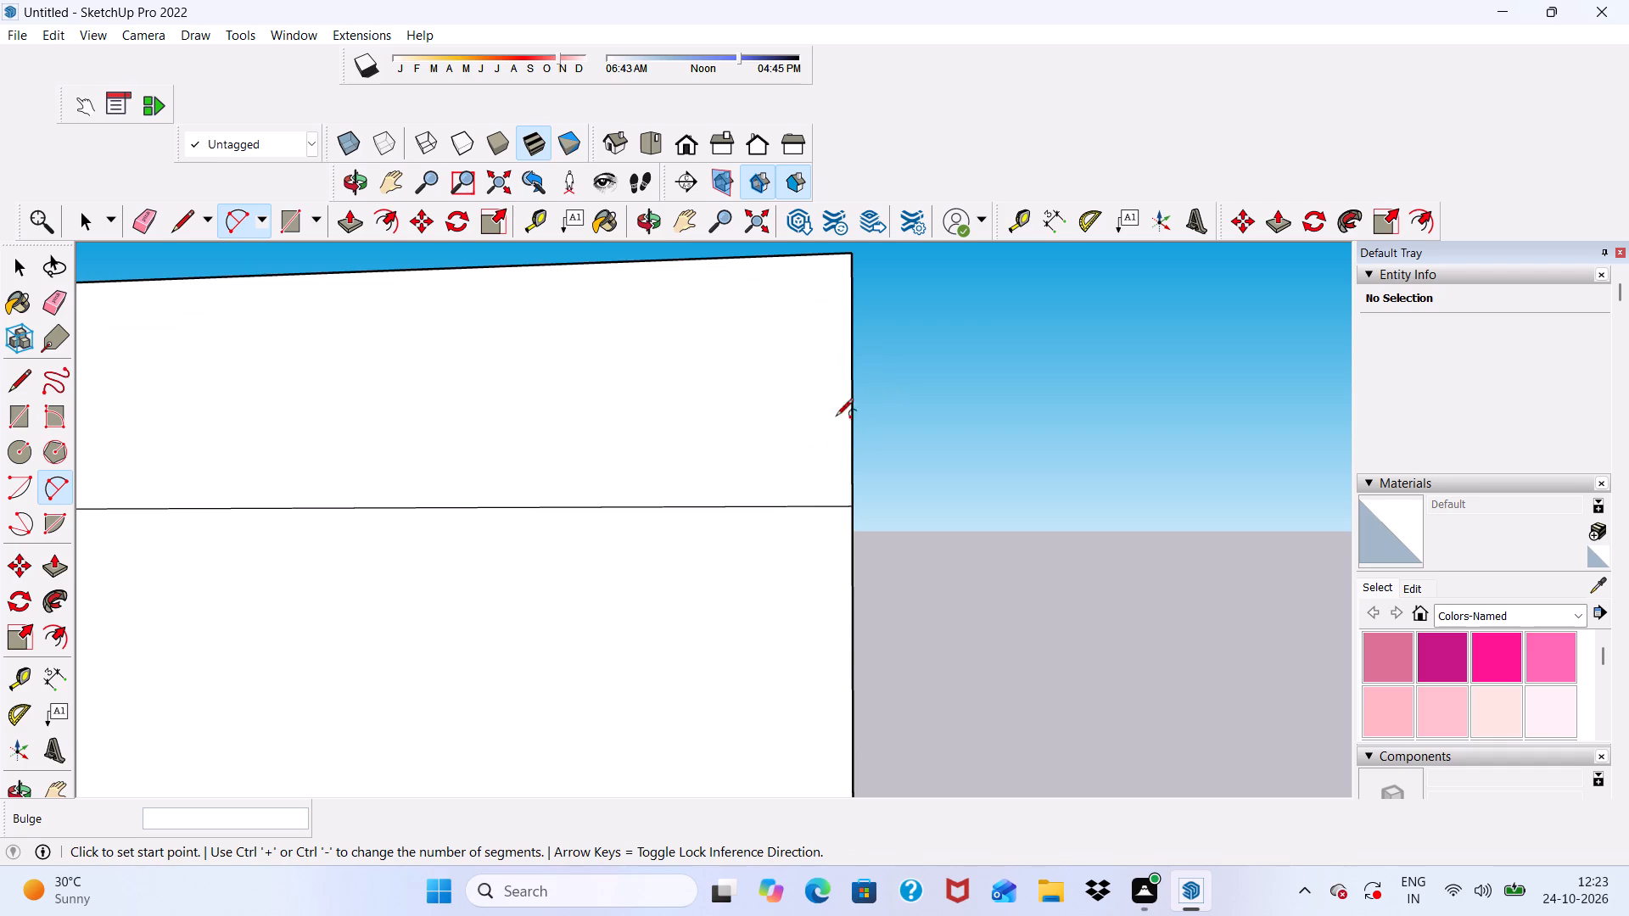
pyautogui.click(849, 511)
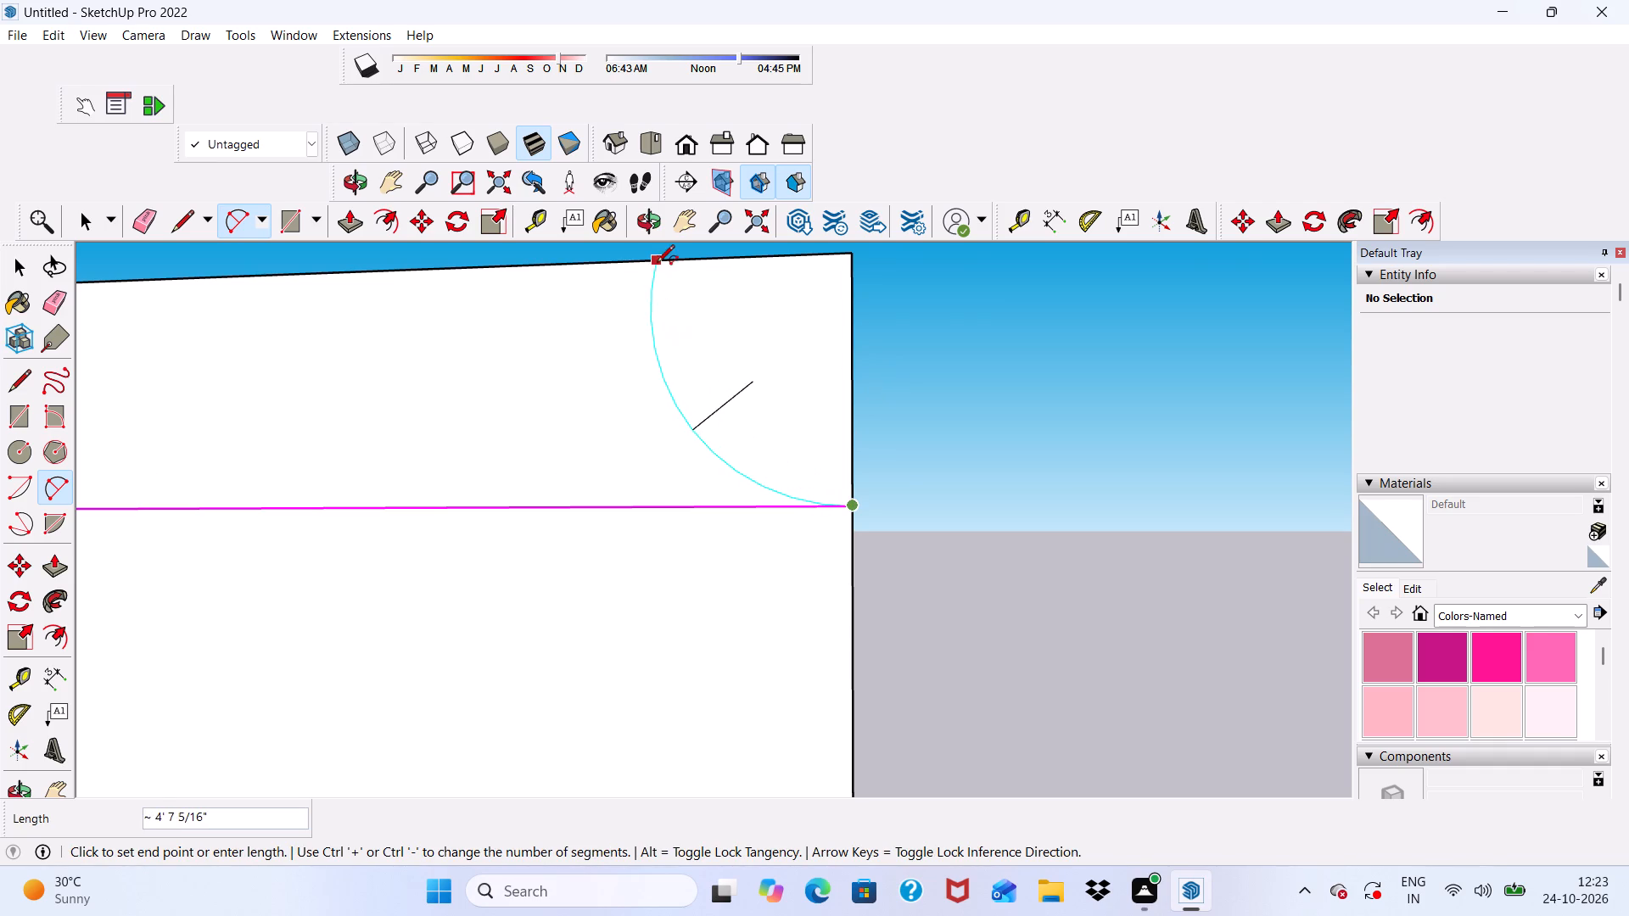
pyautogui.click(657, 265)
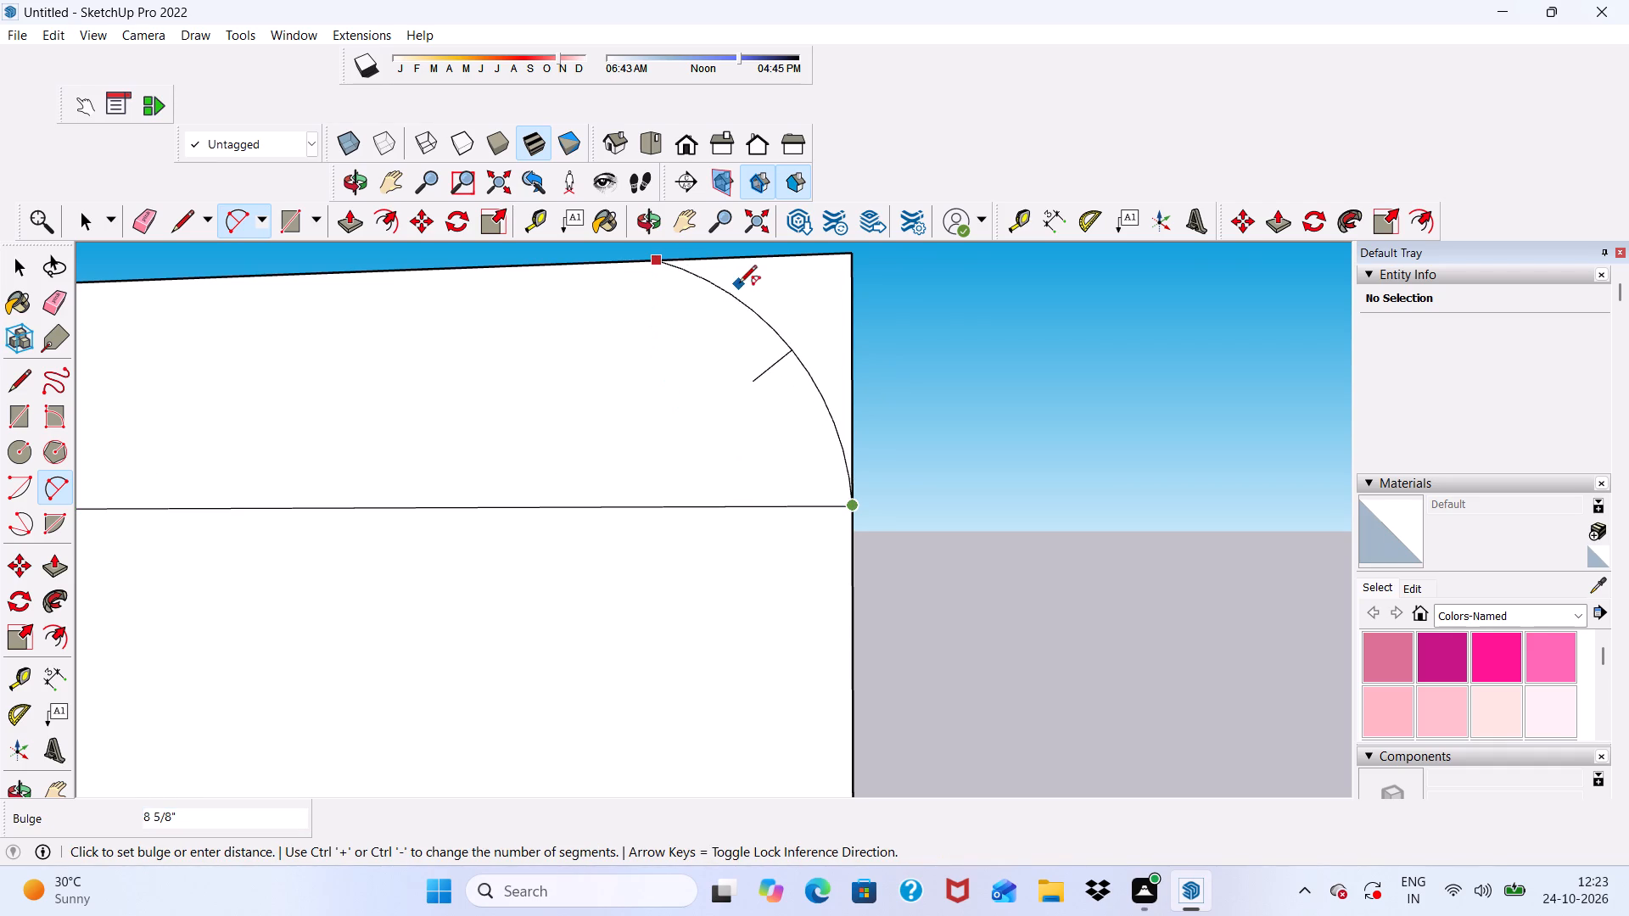
pyautogui.click(753, 287)
pyautogui.scroll(-3, 666, 443)
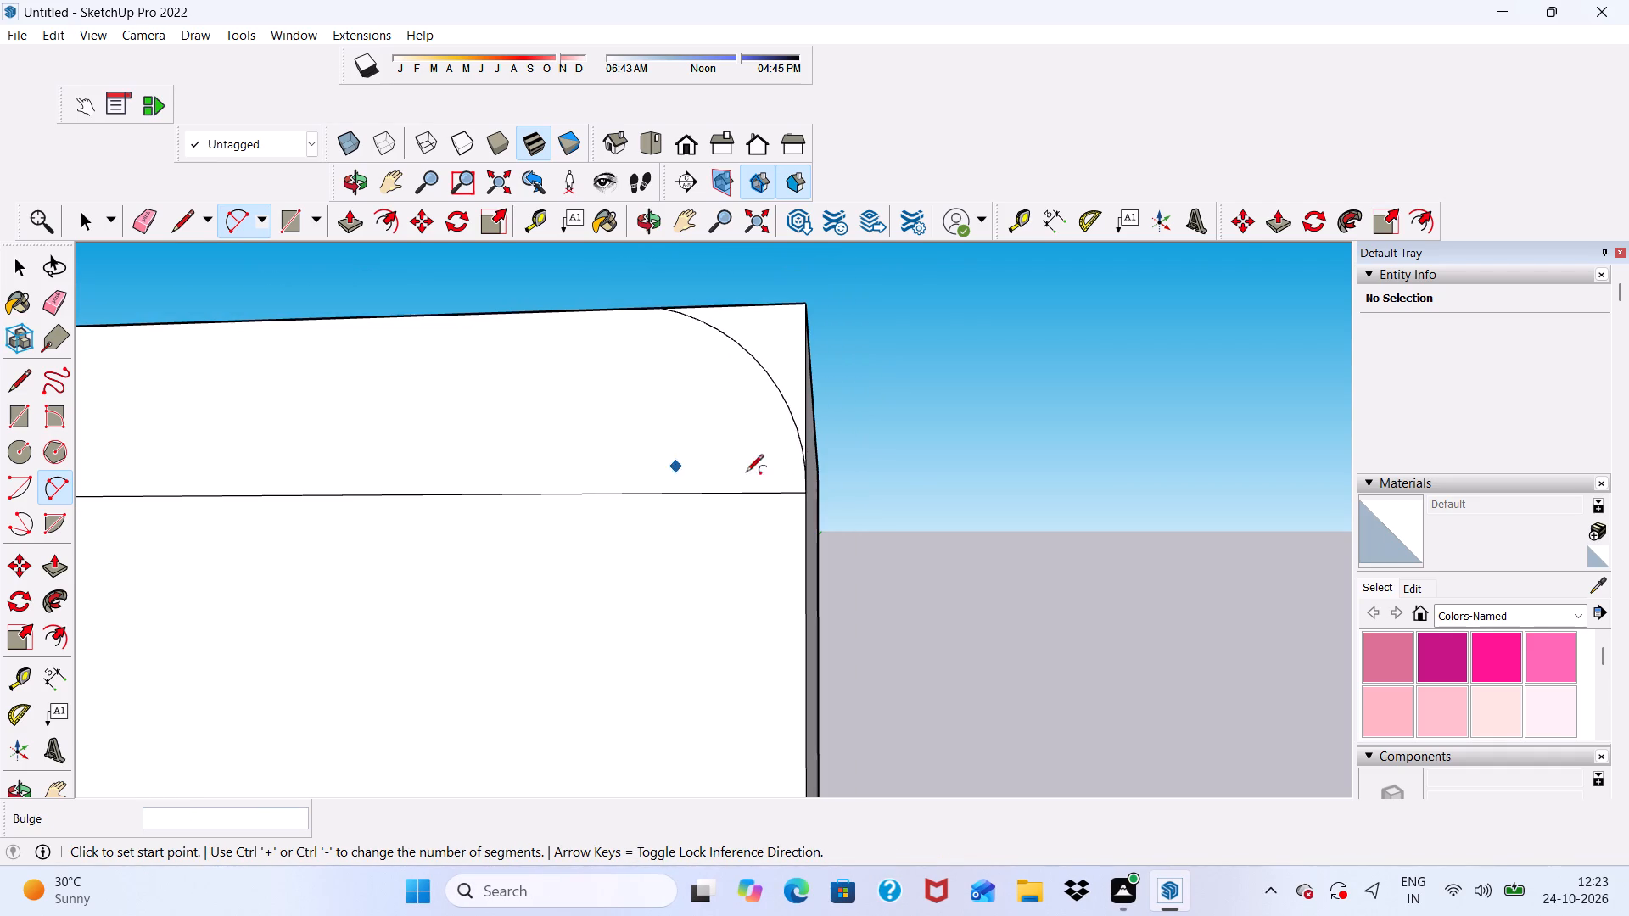
# Push the corner face outside the arc back 211' 6 13/16" through the tower's full depth to round its top edge.
pyautogui.press('space')
pyautogui.scroll(3, 776, 405)
pyautogui.click(770, 354)
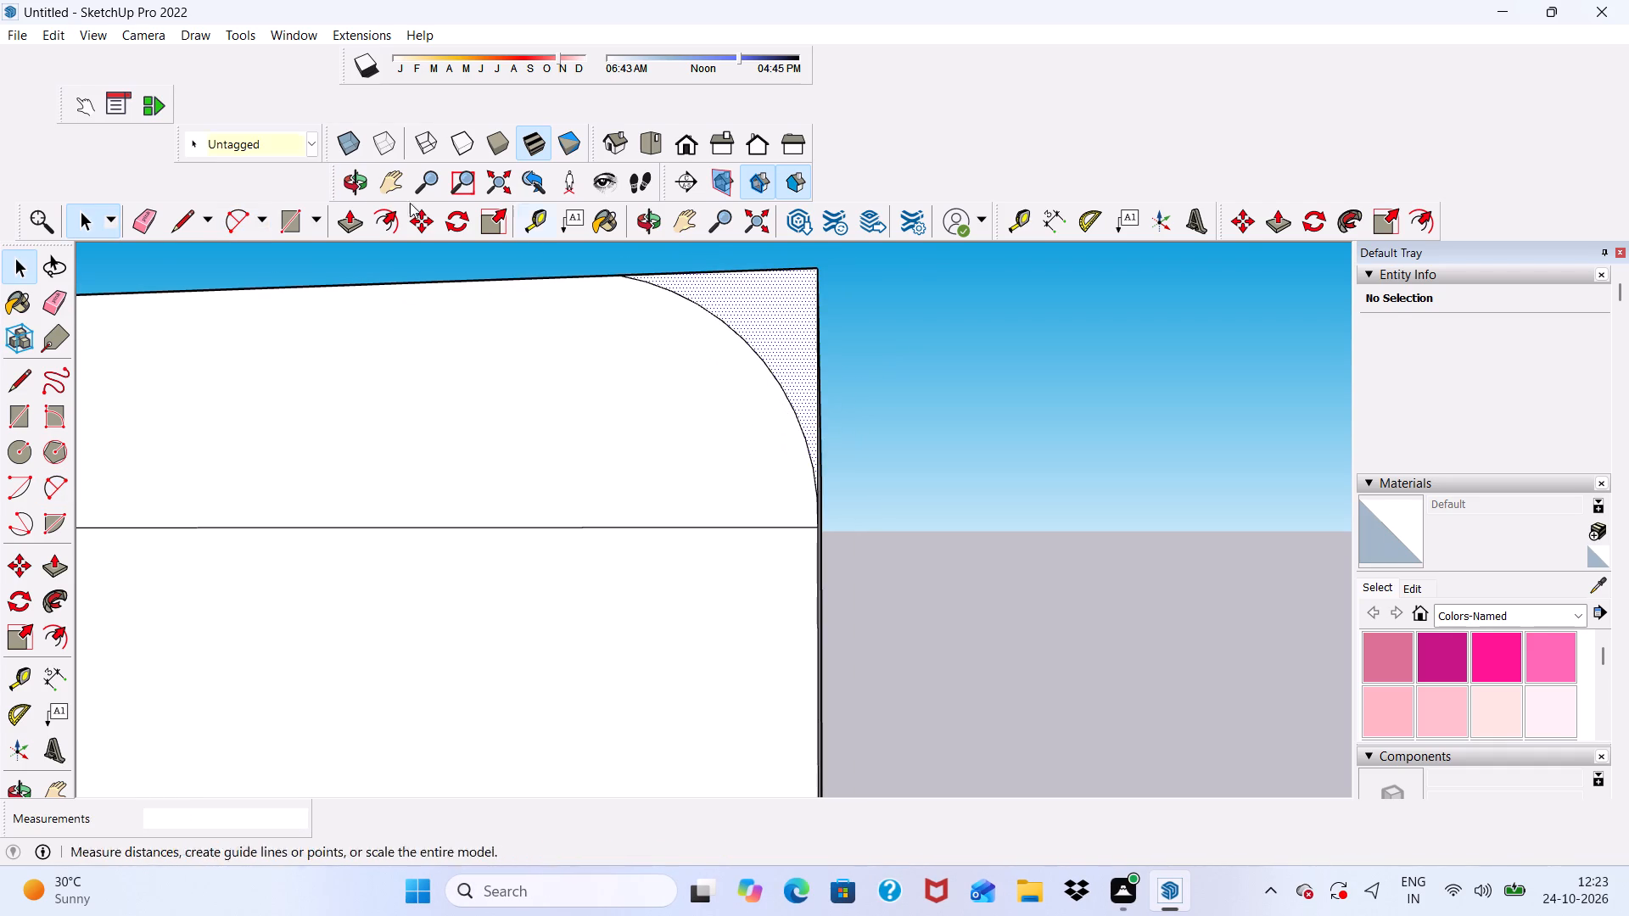
pyautogui.click(347, 209)
pyautogui.moveTo(785, 302); pyautogui.dragTo(812, 303)
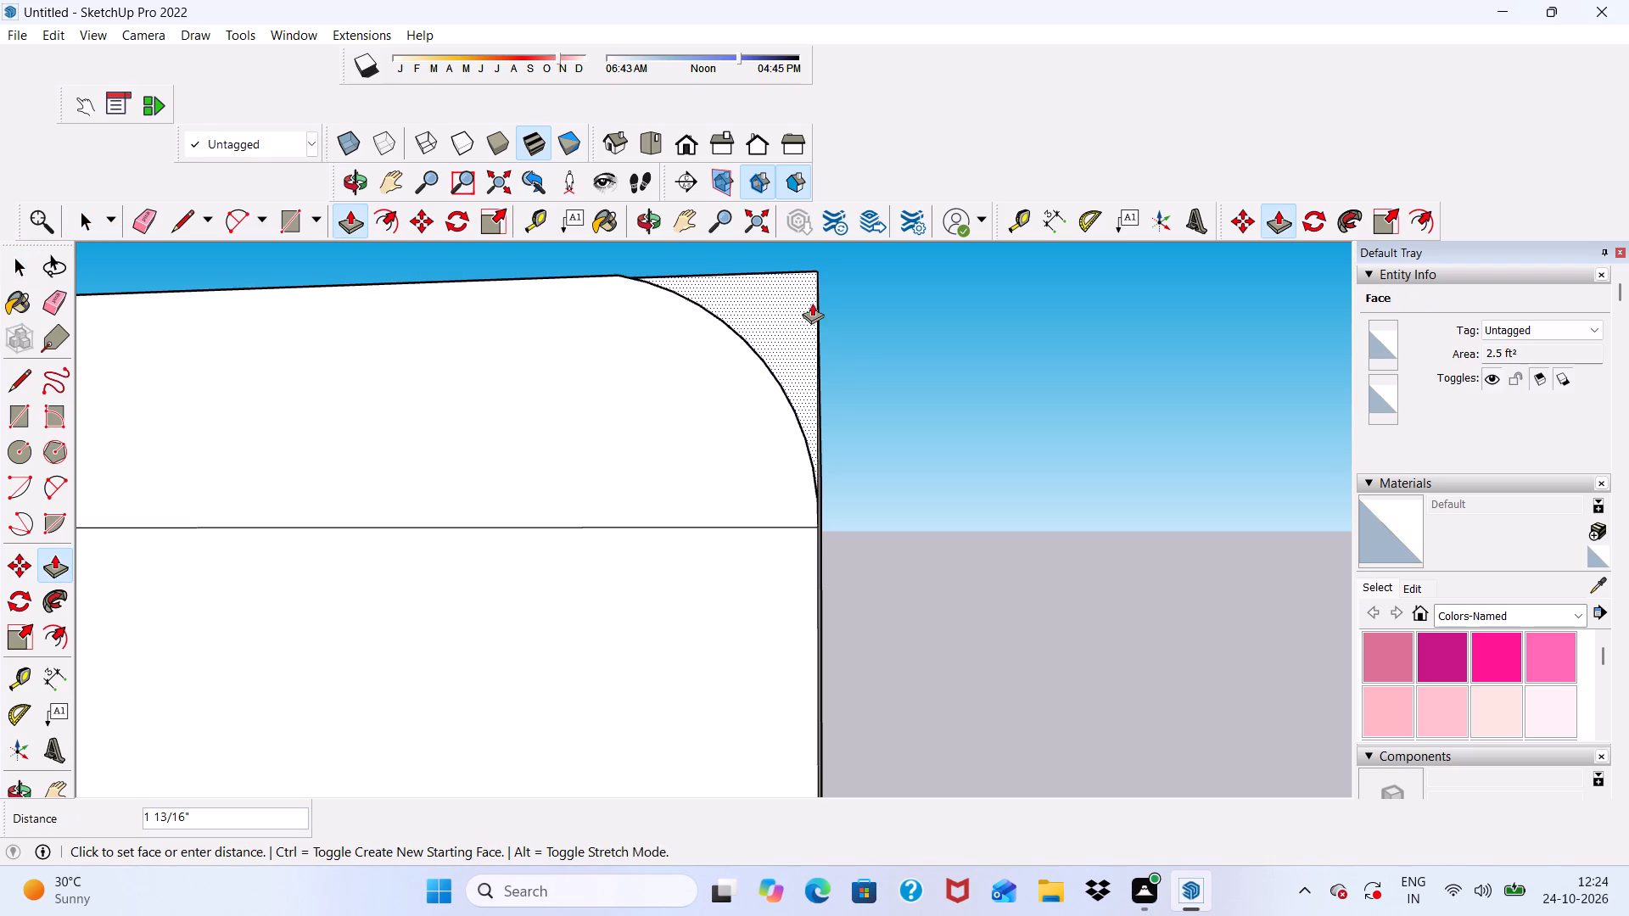
pyautogui.moveTo(812, 303); pyautogui.dragTo(828, 550)
pyautogui.click(828, 550)
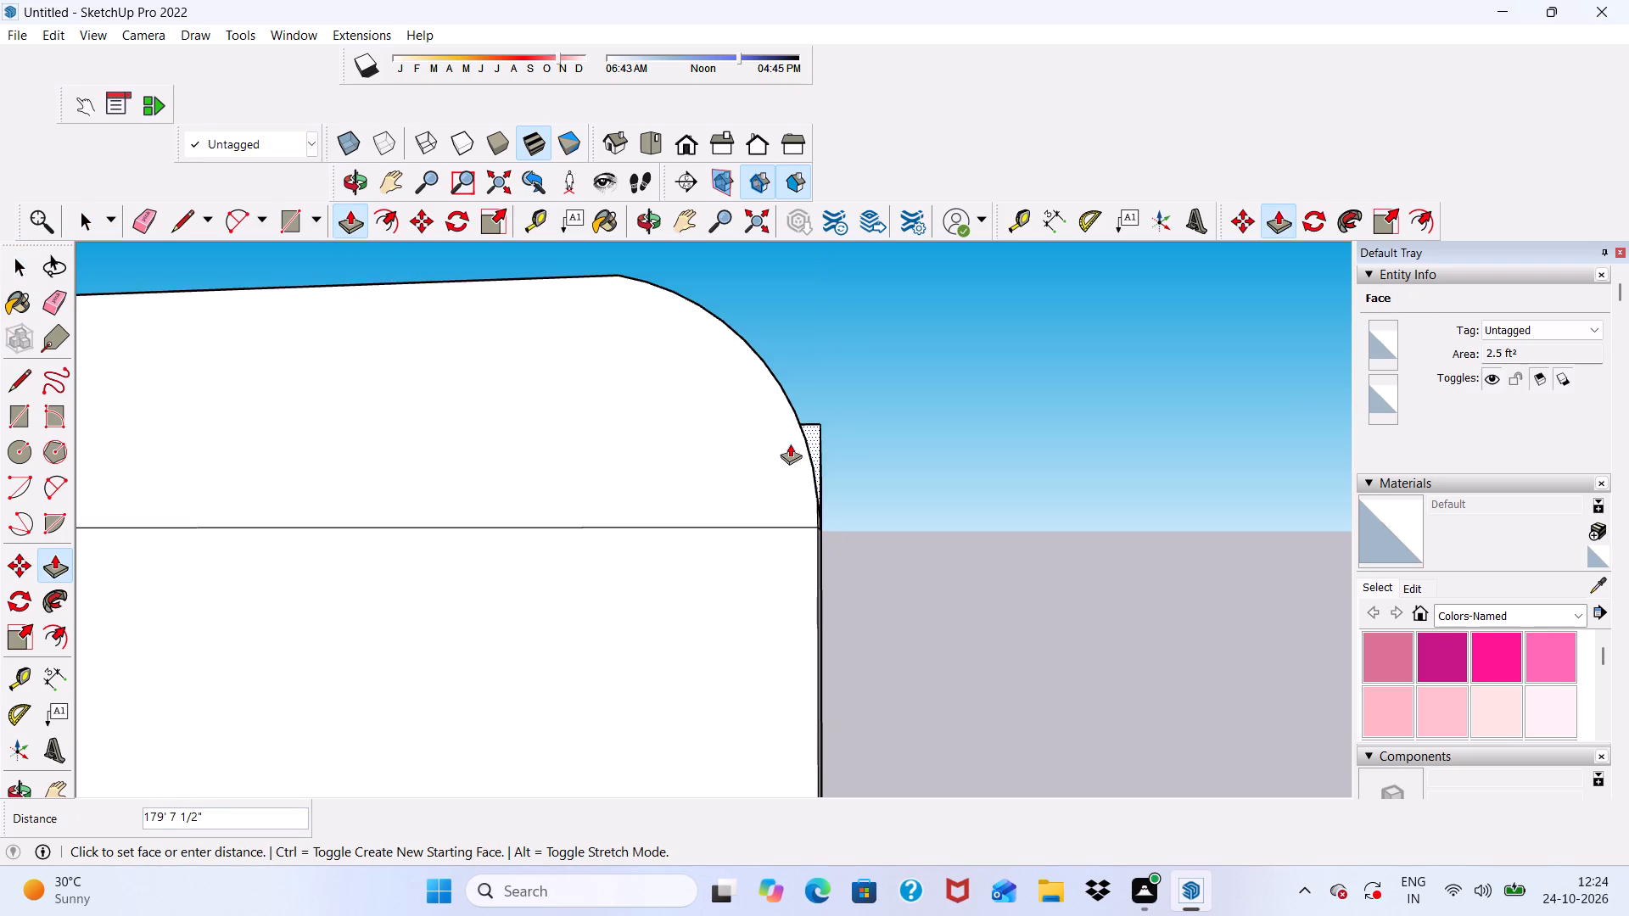
pyautogui.moveTo(822, 389); pyautogui.dragTo(622, 539, button='middle')
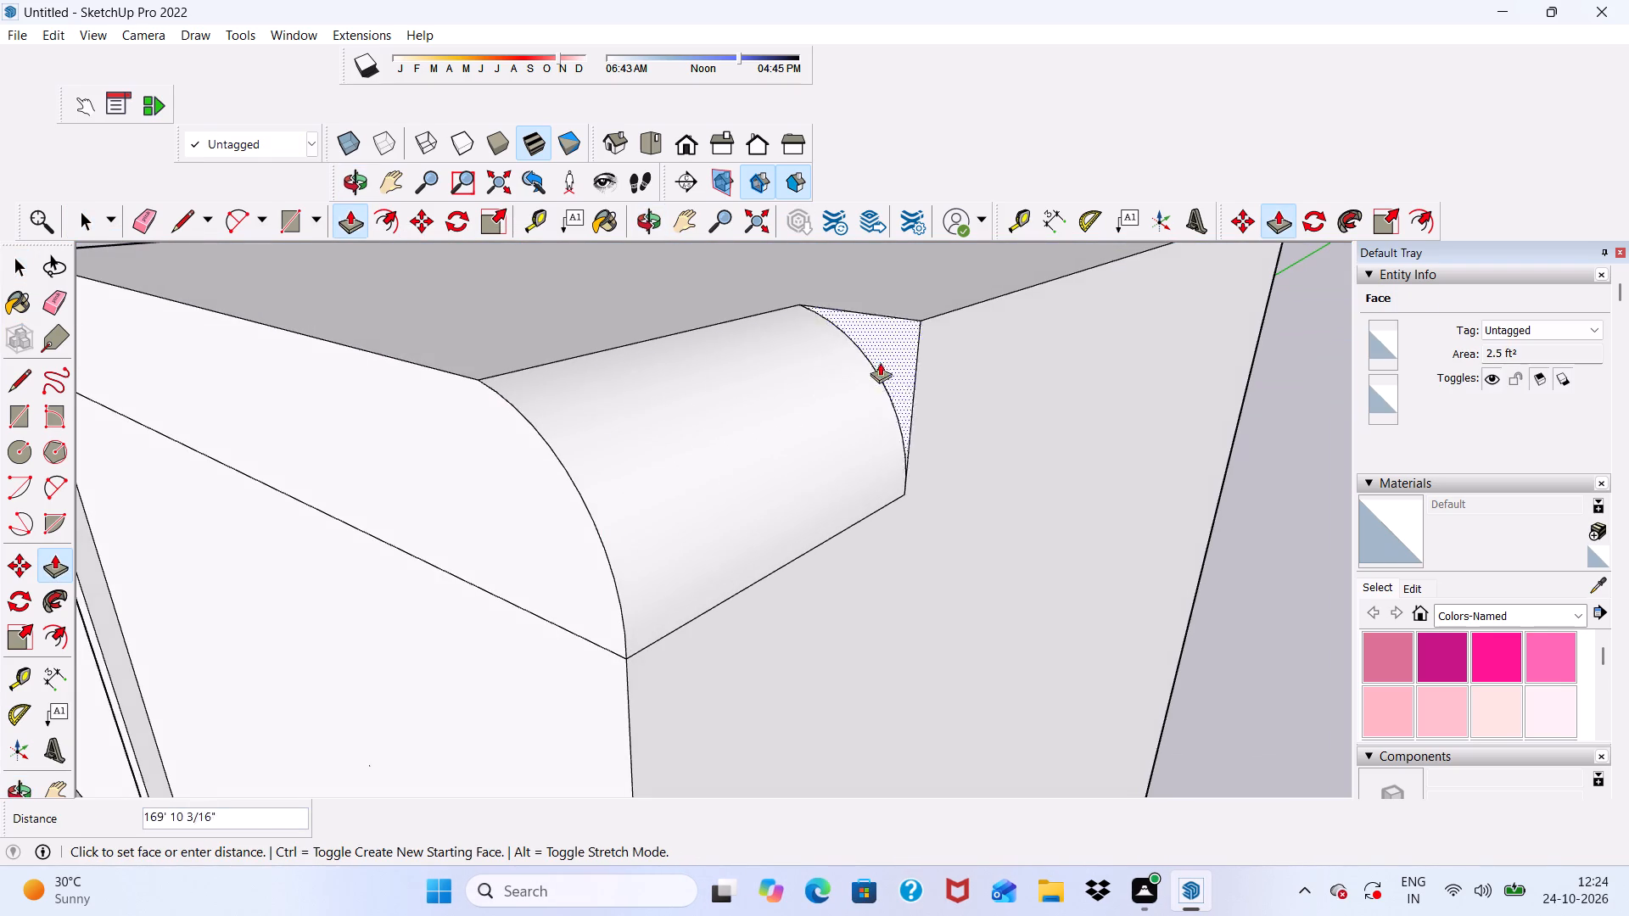
pyautogui.scroll(-10, 981, 320)
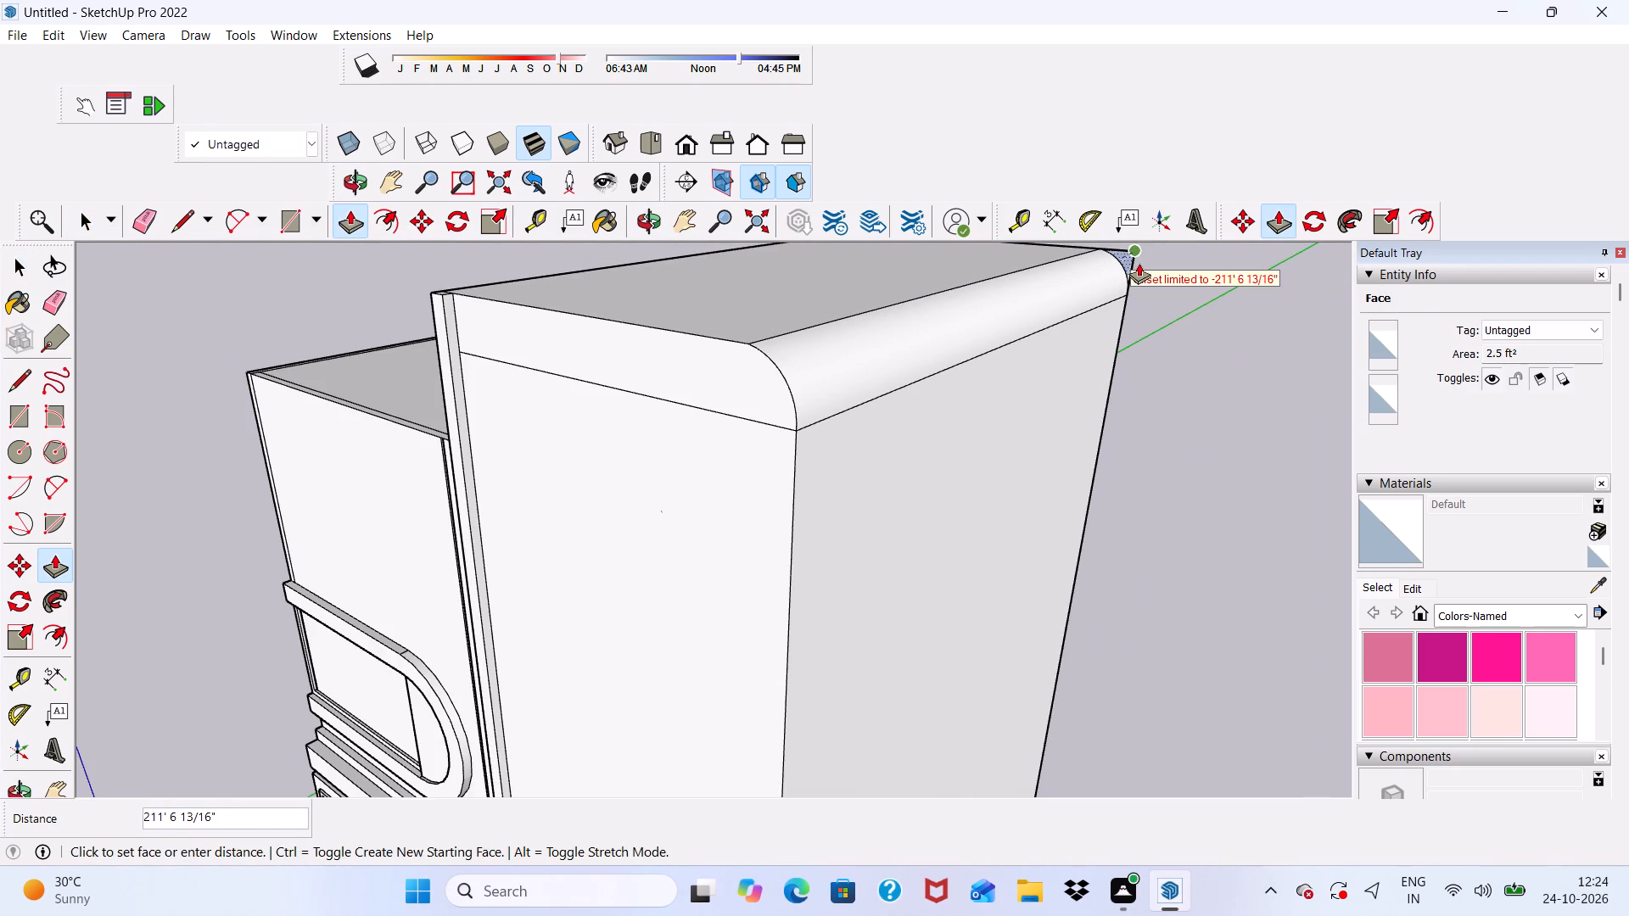
pyautogui.click(1139, 263)
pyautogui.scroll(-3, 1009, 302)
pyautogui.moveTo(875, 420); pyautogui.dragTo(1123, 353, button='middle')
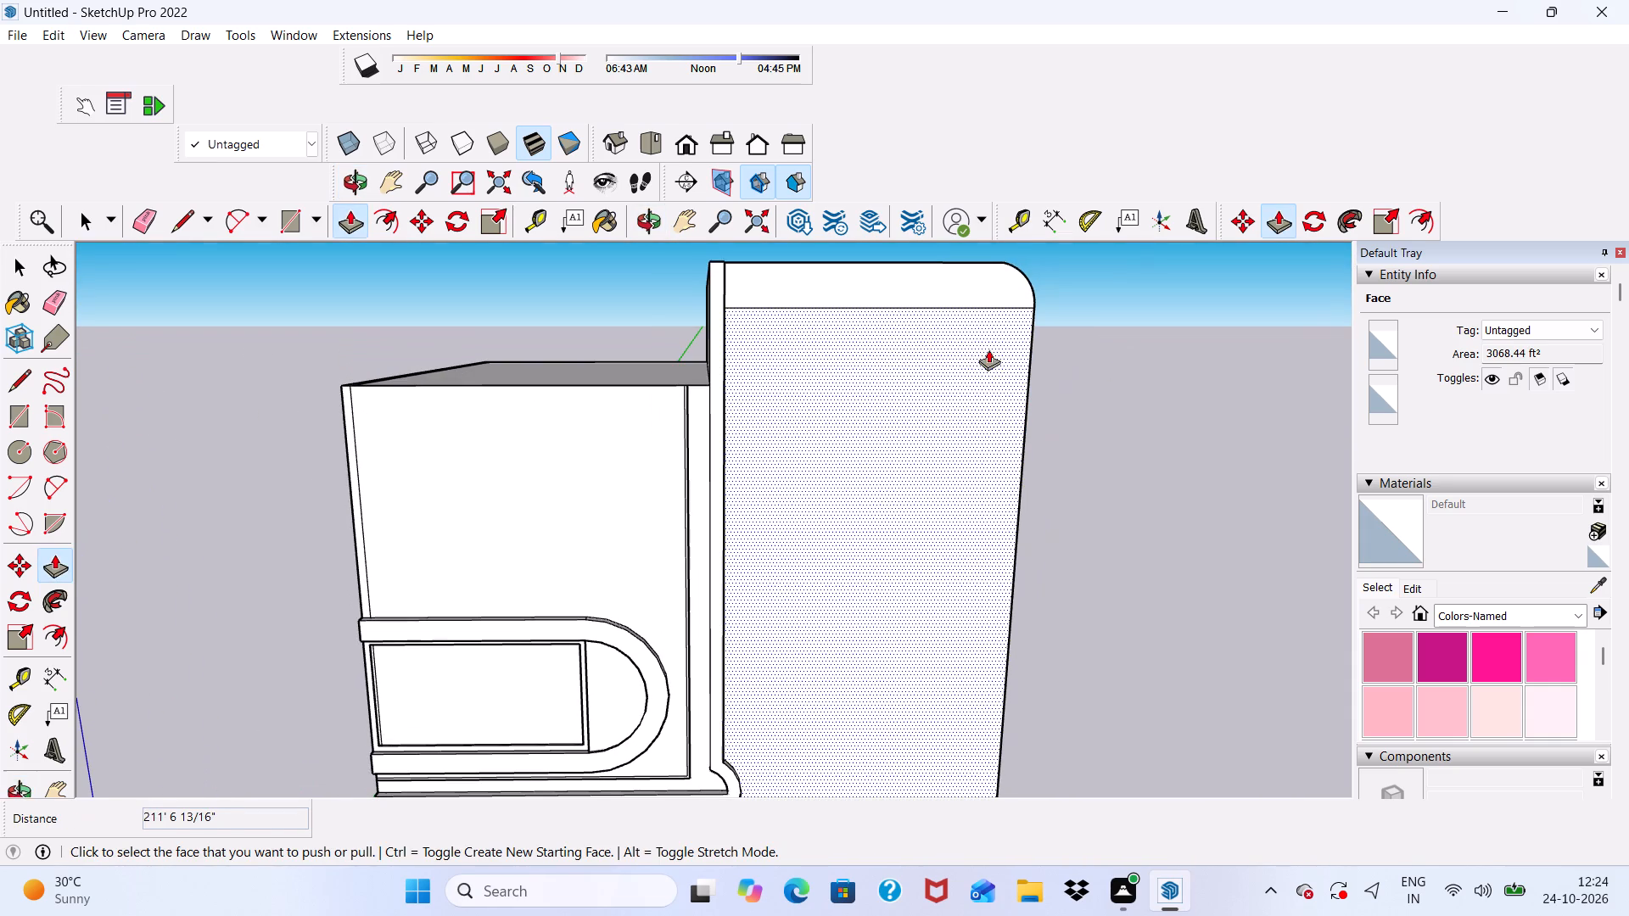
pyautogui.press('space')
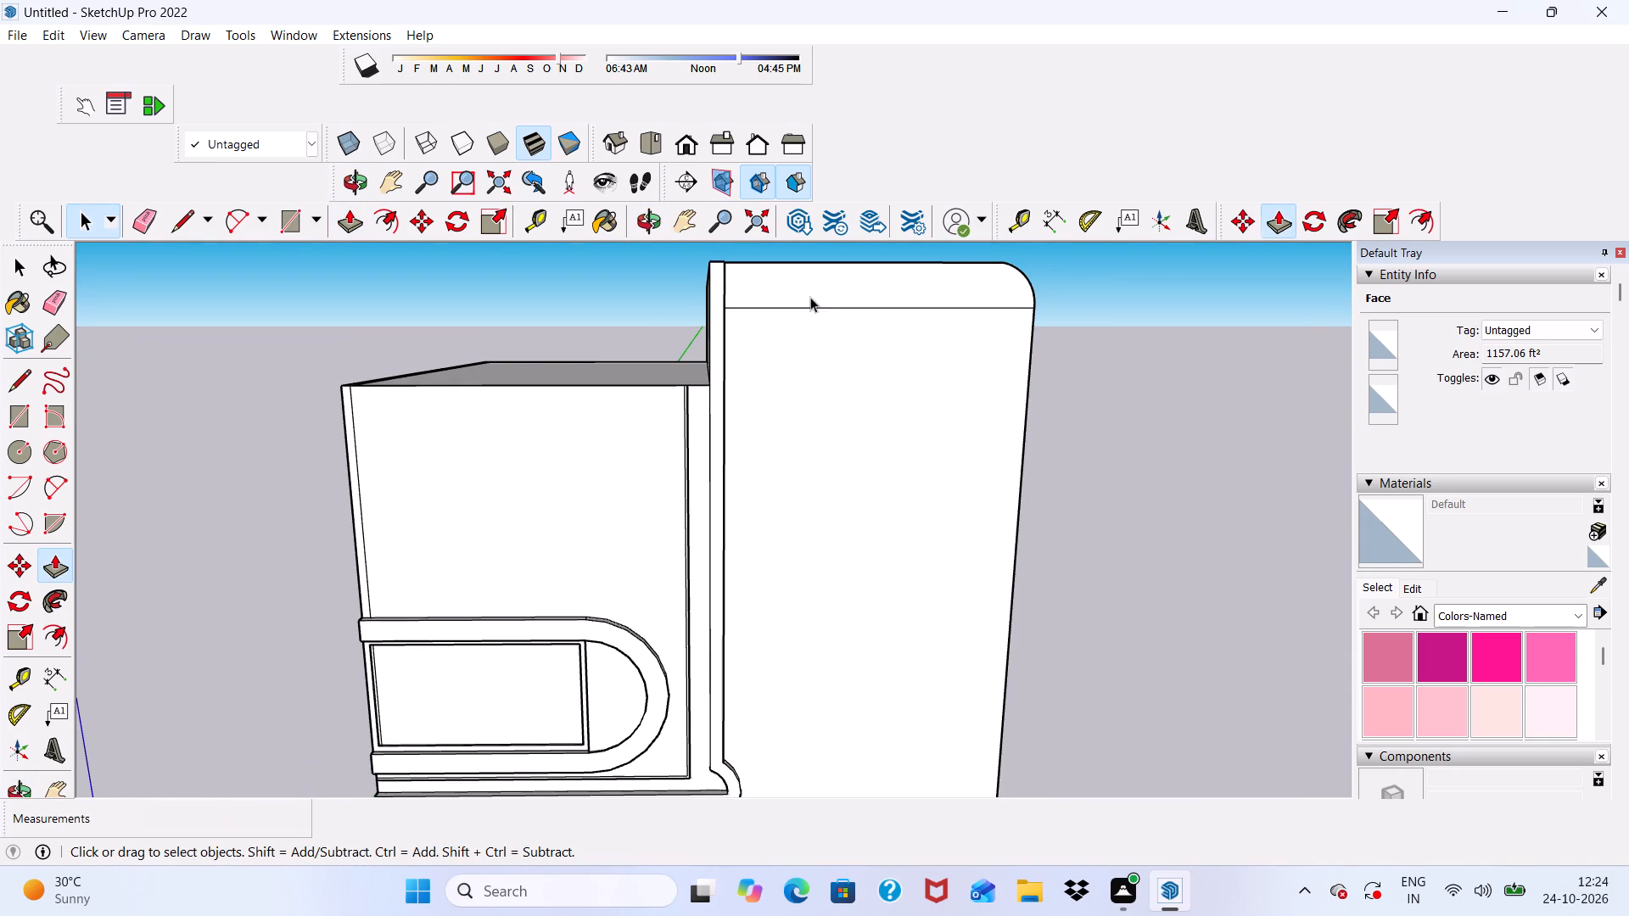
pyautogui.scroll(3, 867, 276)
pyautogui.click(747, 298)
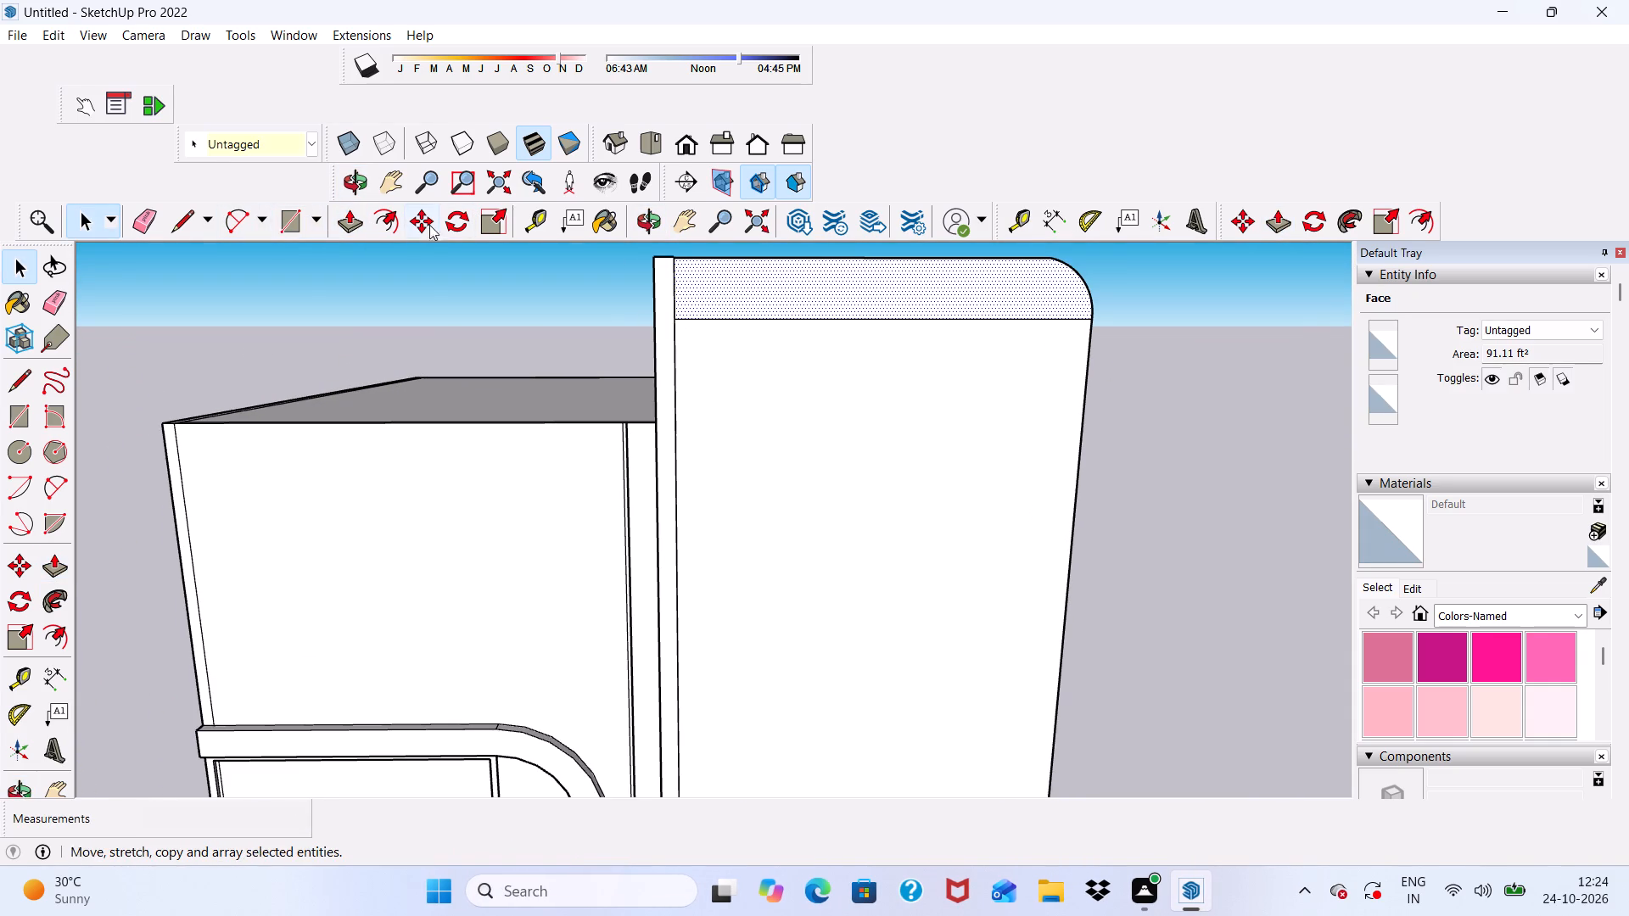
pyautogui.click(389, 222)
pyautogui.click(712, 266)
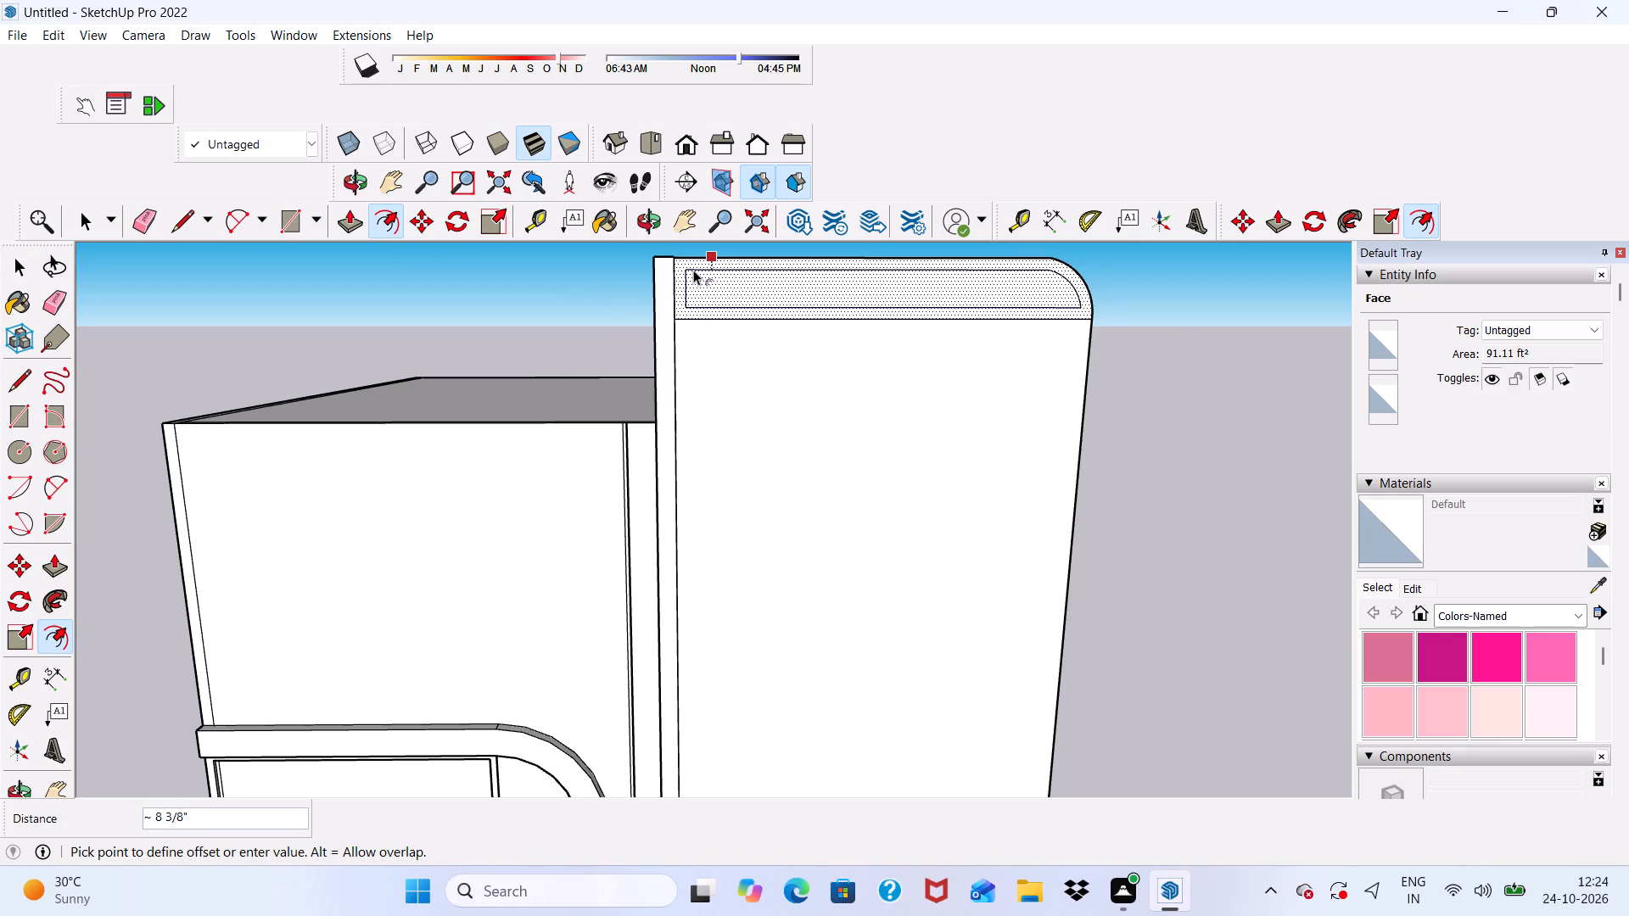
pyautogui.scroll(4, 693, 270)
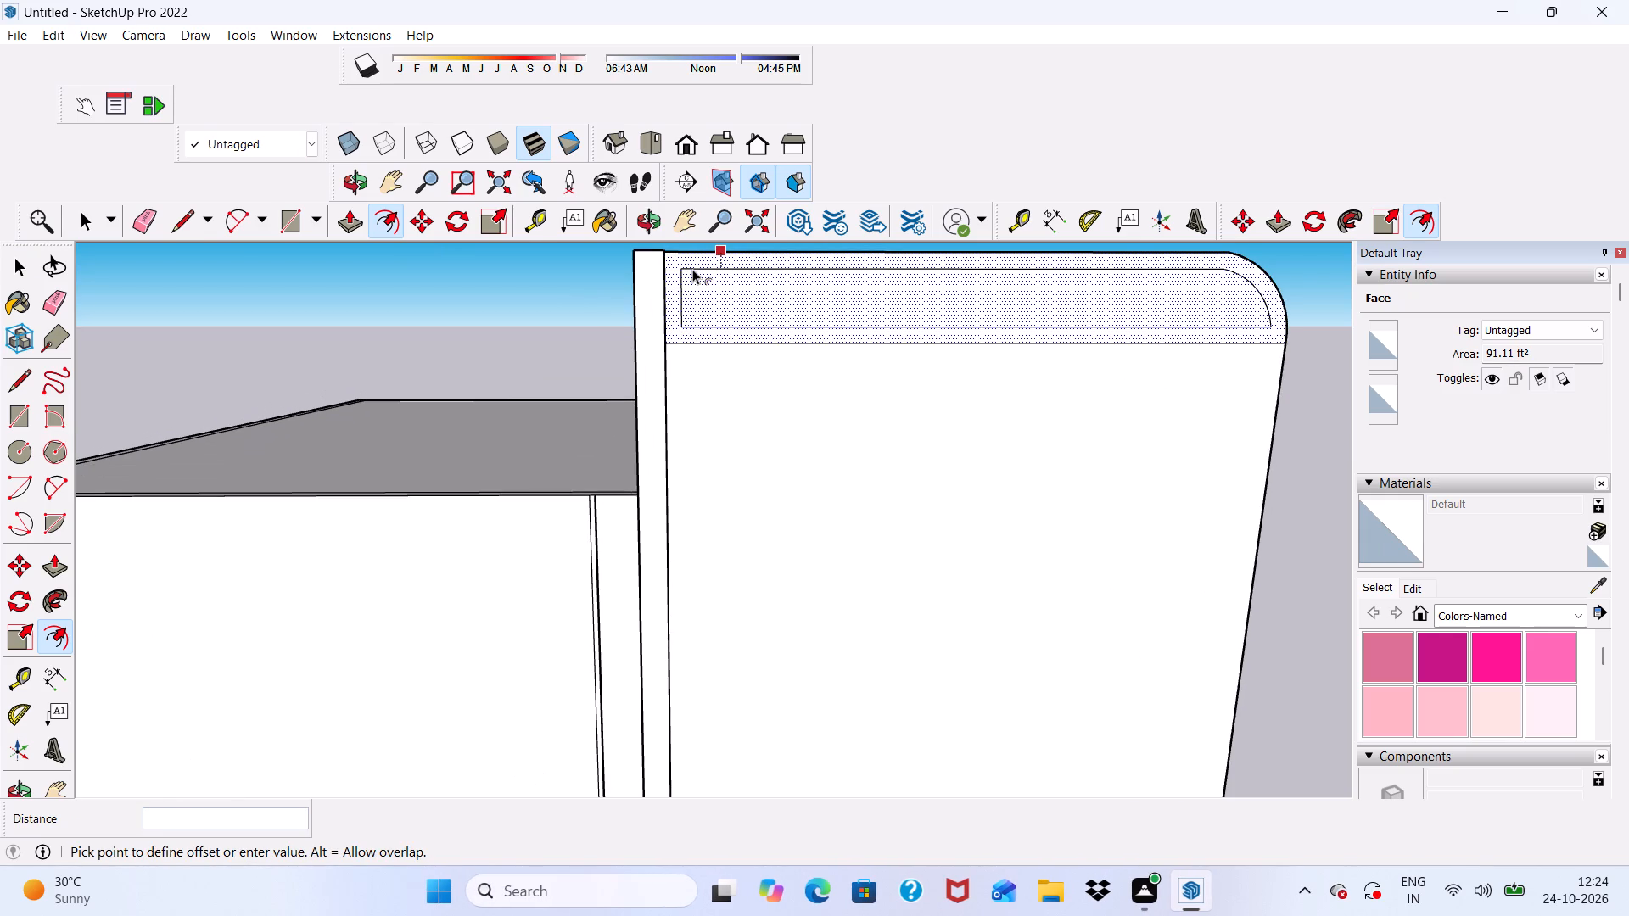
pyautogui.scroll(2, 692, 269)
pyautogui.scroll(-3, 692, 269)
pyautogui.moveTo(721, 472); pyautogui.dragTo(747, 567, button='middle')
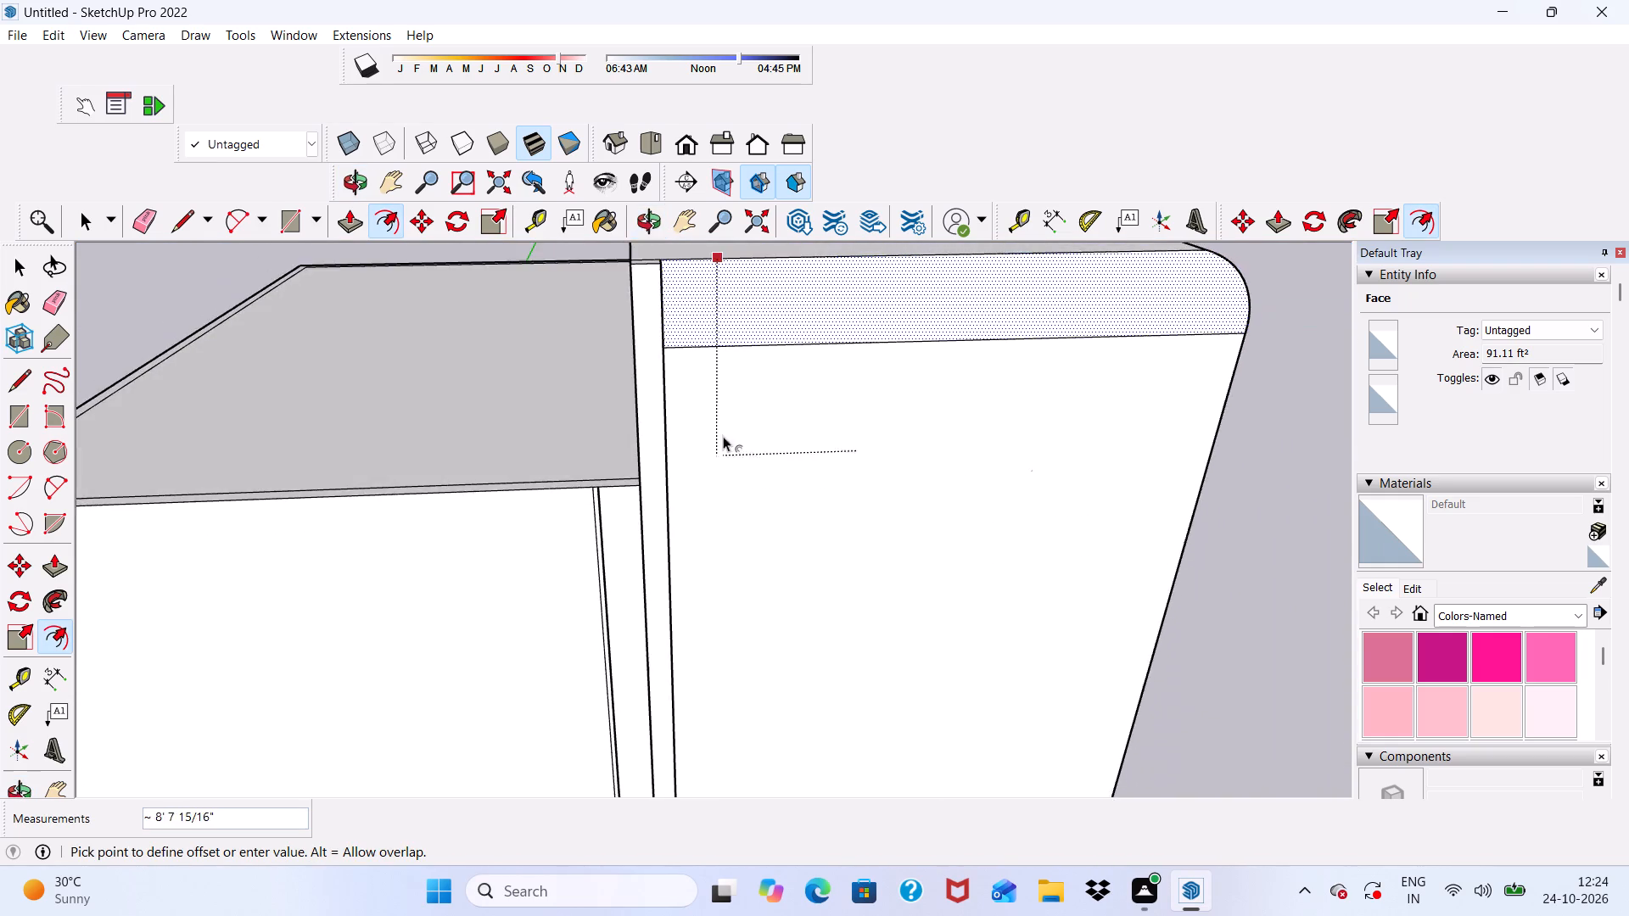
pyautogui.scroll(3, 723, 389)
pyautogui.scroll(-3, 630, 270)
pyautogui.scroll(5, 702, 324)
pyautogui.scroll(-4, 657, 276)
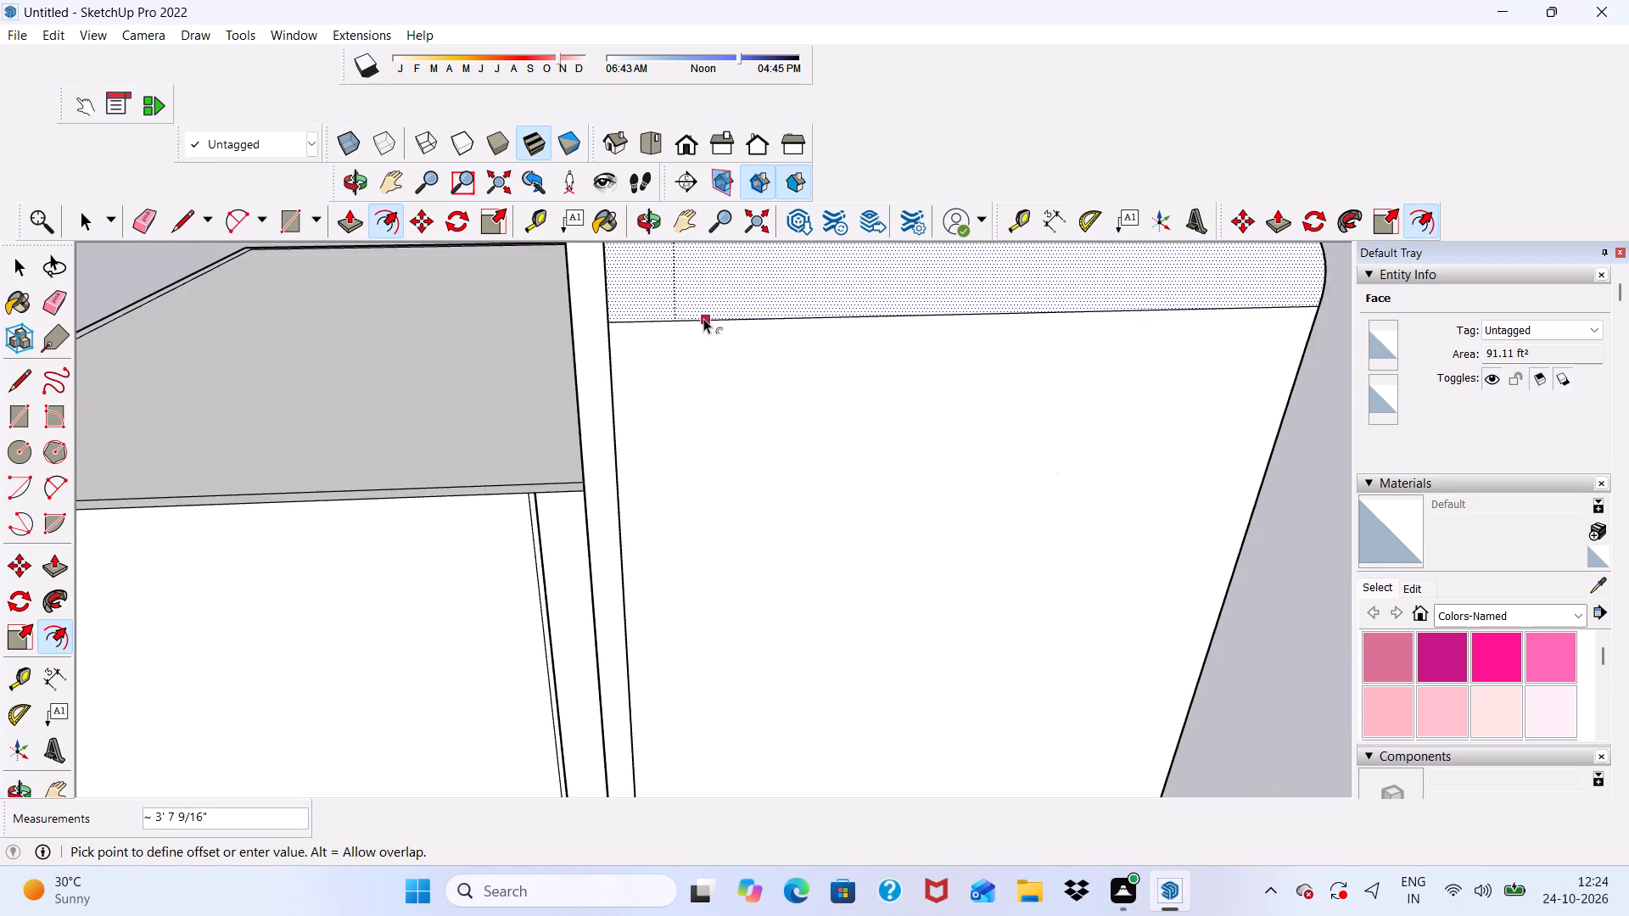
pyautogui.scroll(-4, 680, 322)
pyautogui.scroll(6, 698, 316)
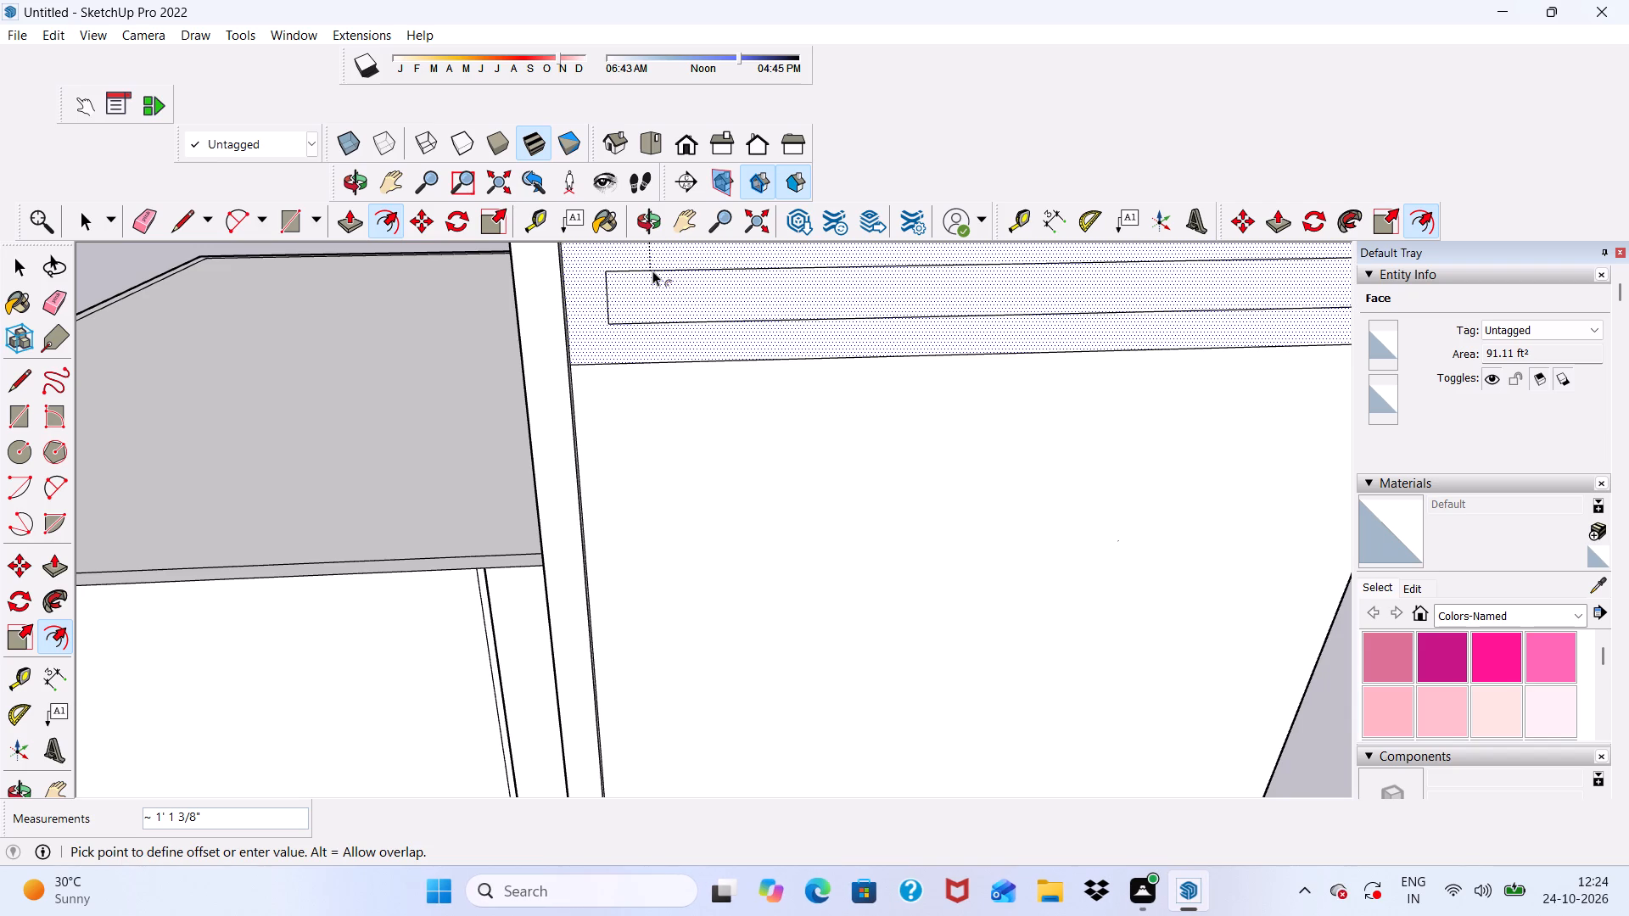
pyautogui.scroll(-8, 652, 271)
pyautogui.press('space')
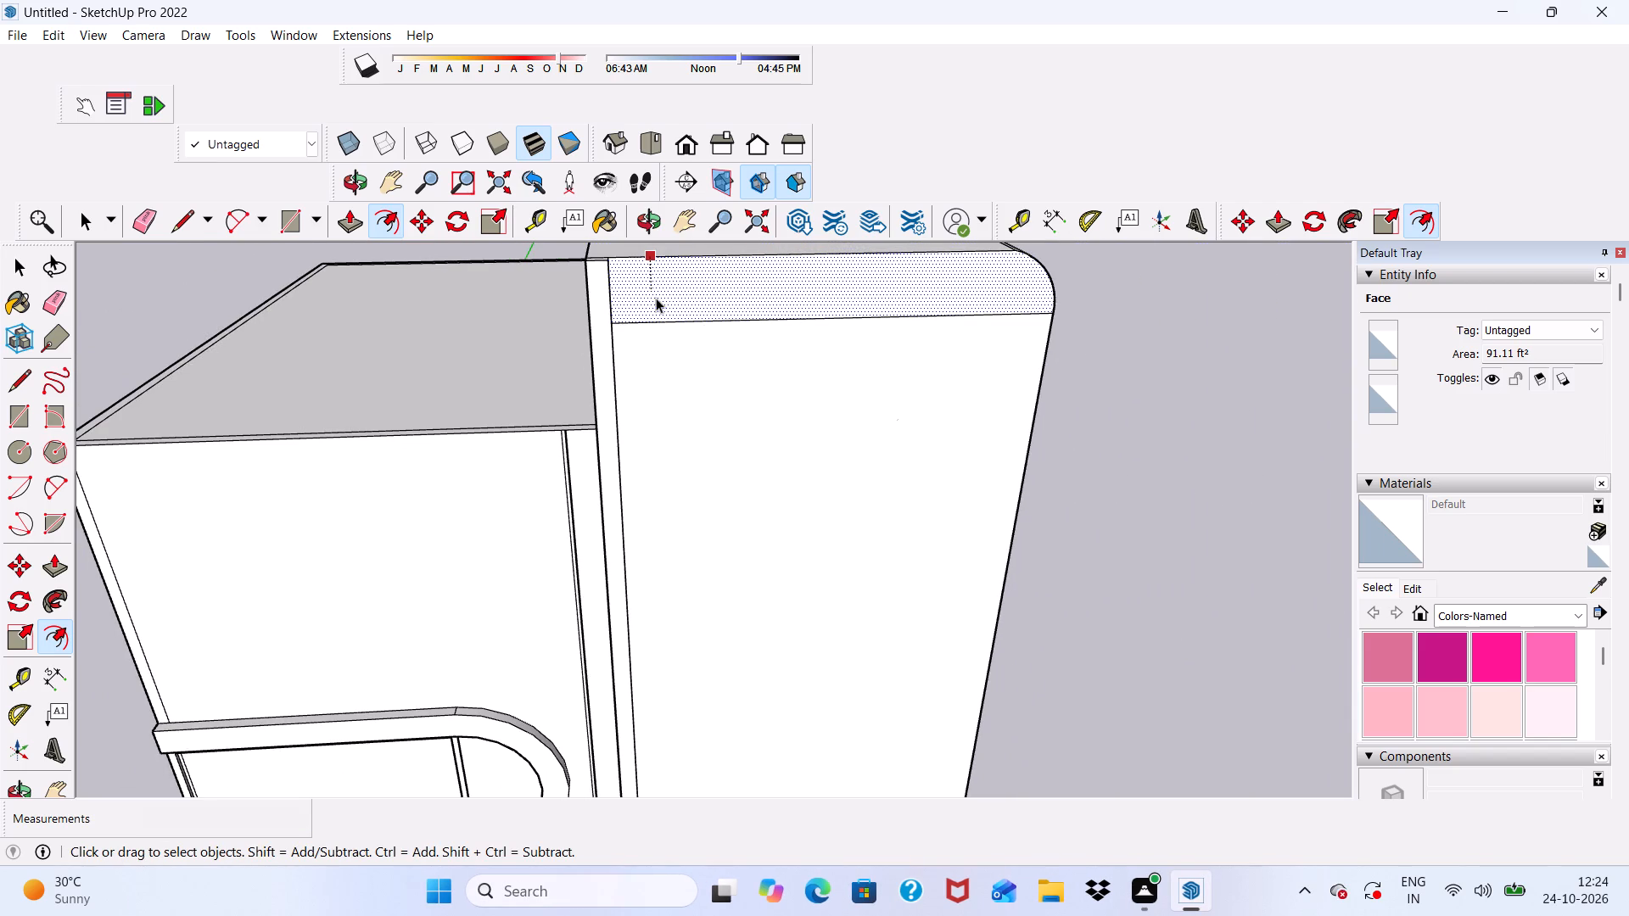
# Pull the round-cornered top strip forward 1' from the tower's front face.
pyautogui.click(656, 298)
pyautogui.click(345, 218)
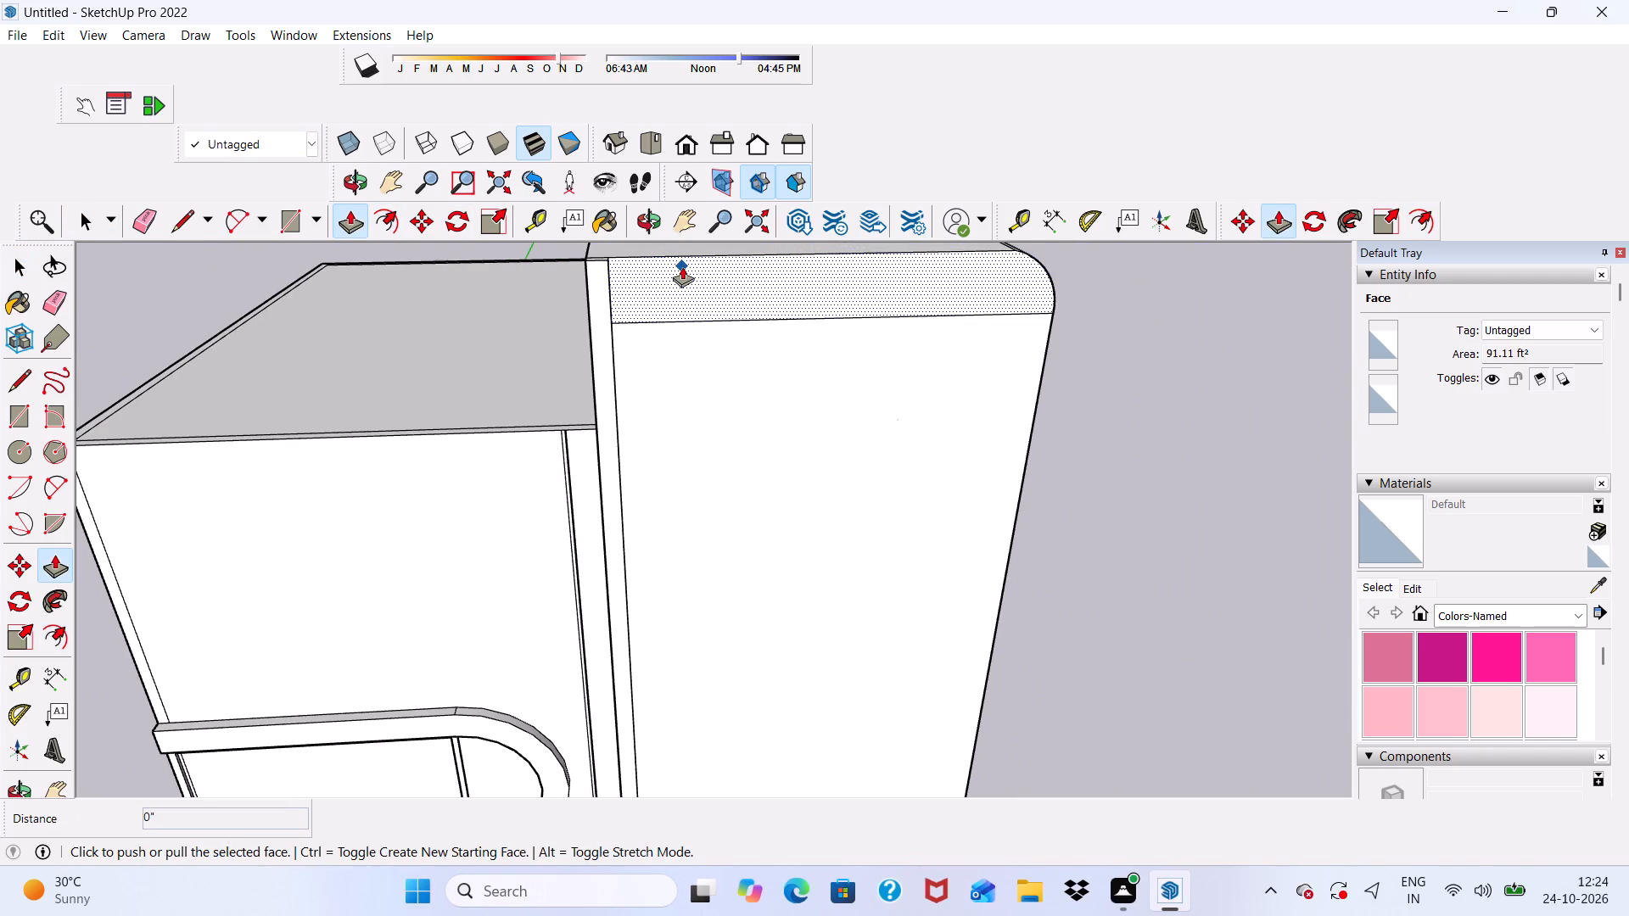
pyautogui.click(683, 270)
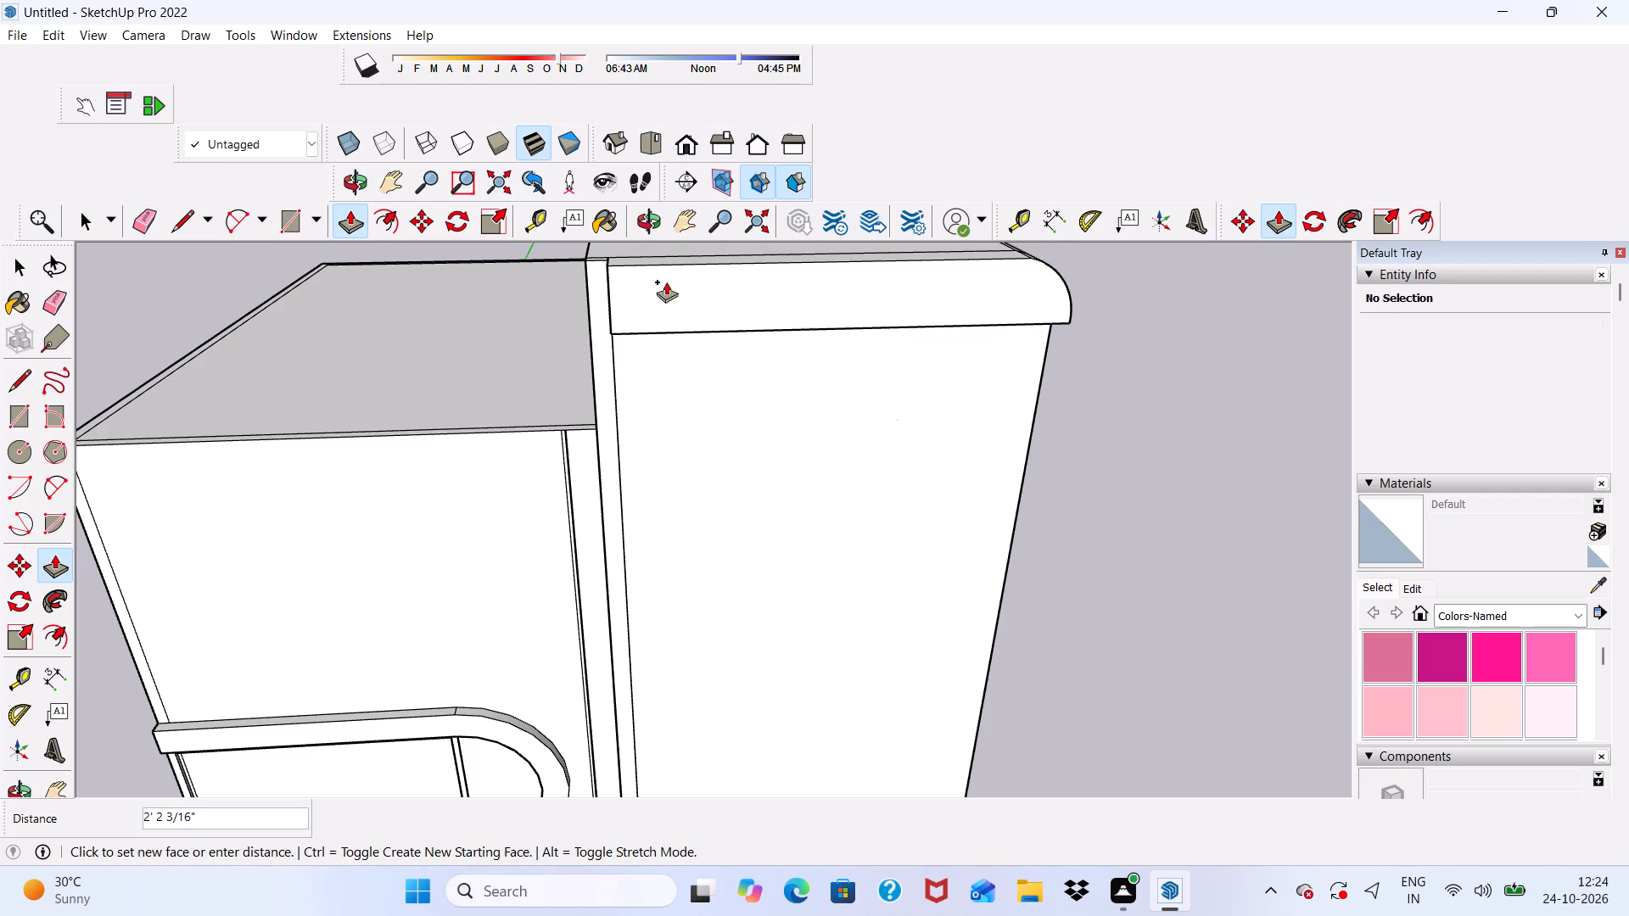
pyautogui.write("1'")
pyautogui.press('Return')
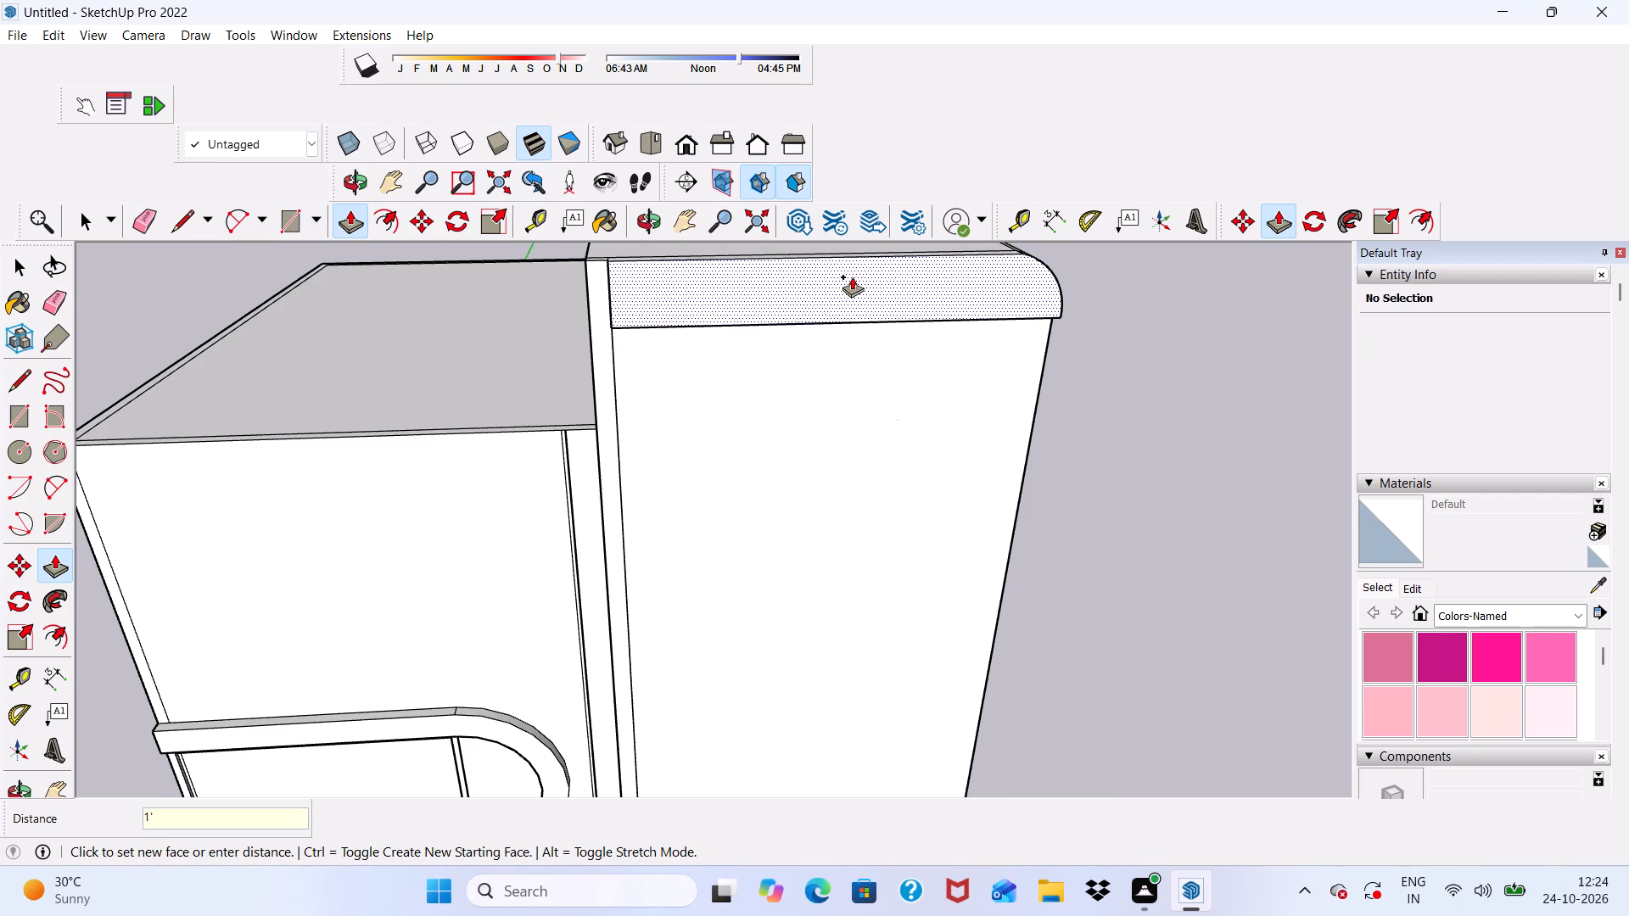
# Draw a rectangle about 1' 7 7/16" by 1' on the top strip's underside at its outer, rounded end.
pyautogui.scroll(4, 861, 353)
pyautogui.scroll(-5, 799, 370)
pyautogui.moveTo(760, 412); pyautogui.dragTo(786, 149, button='middle')
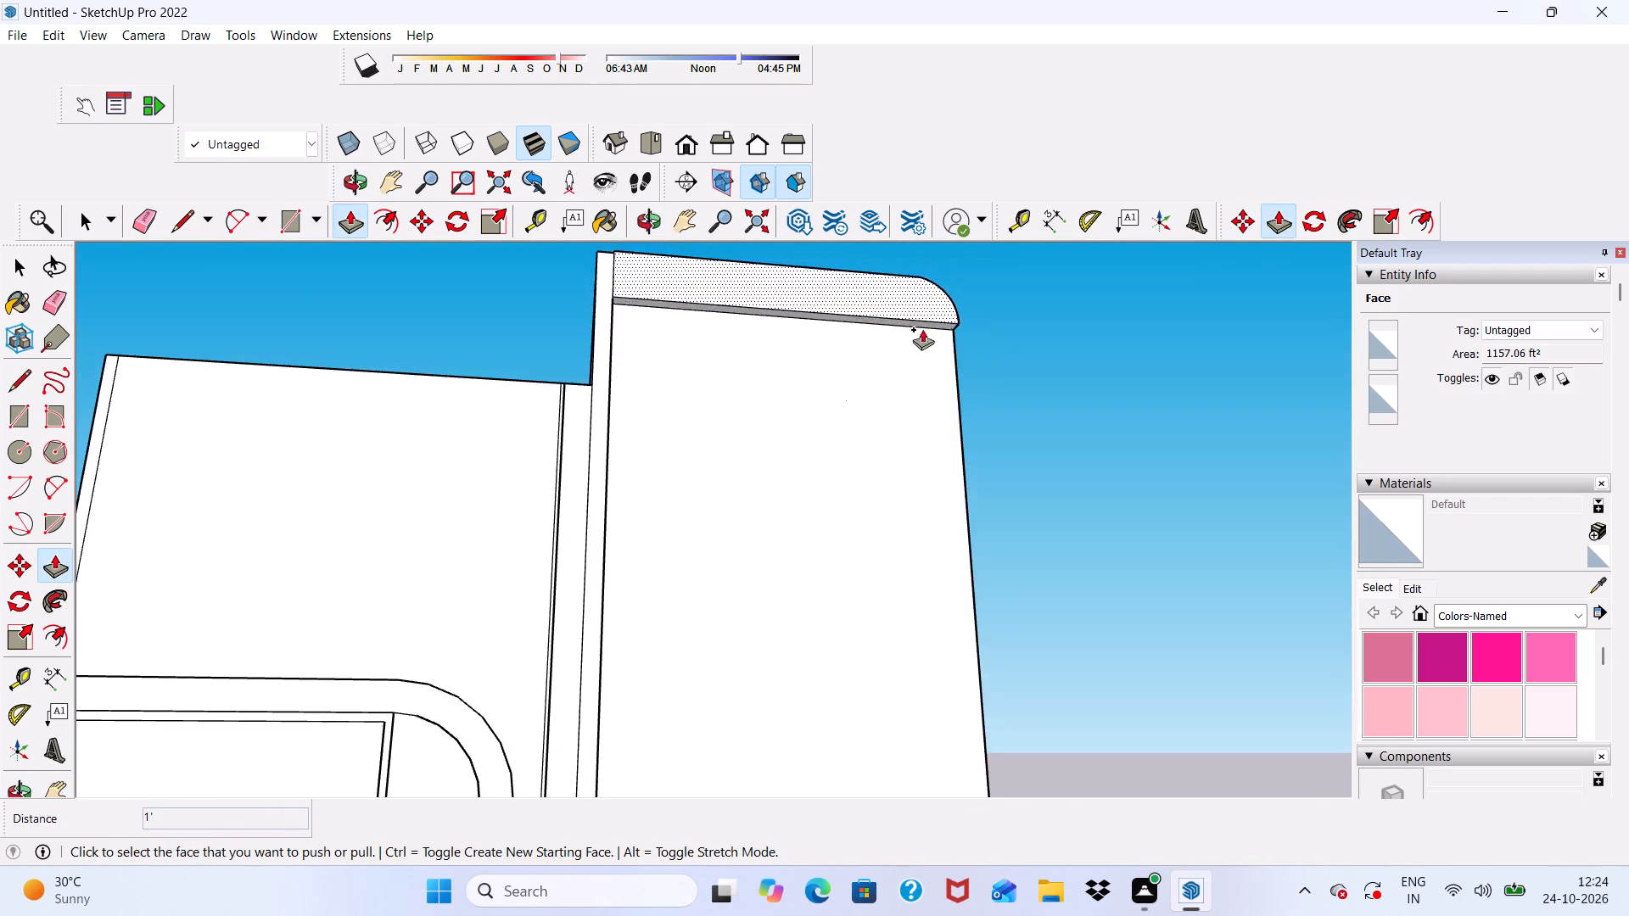
pyautogui.scroll(5, 971, 327)
pyautogui.scroll(6, 901, 333)
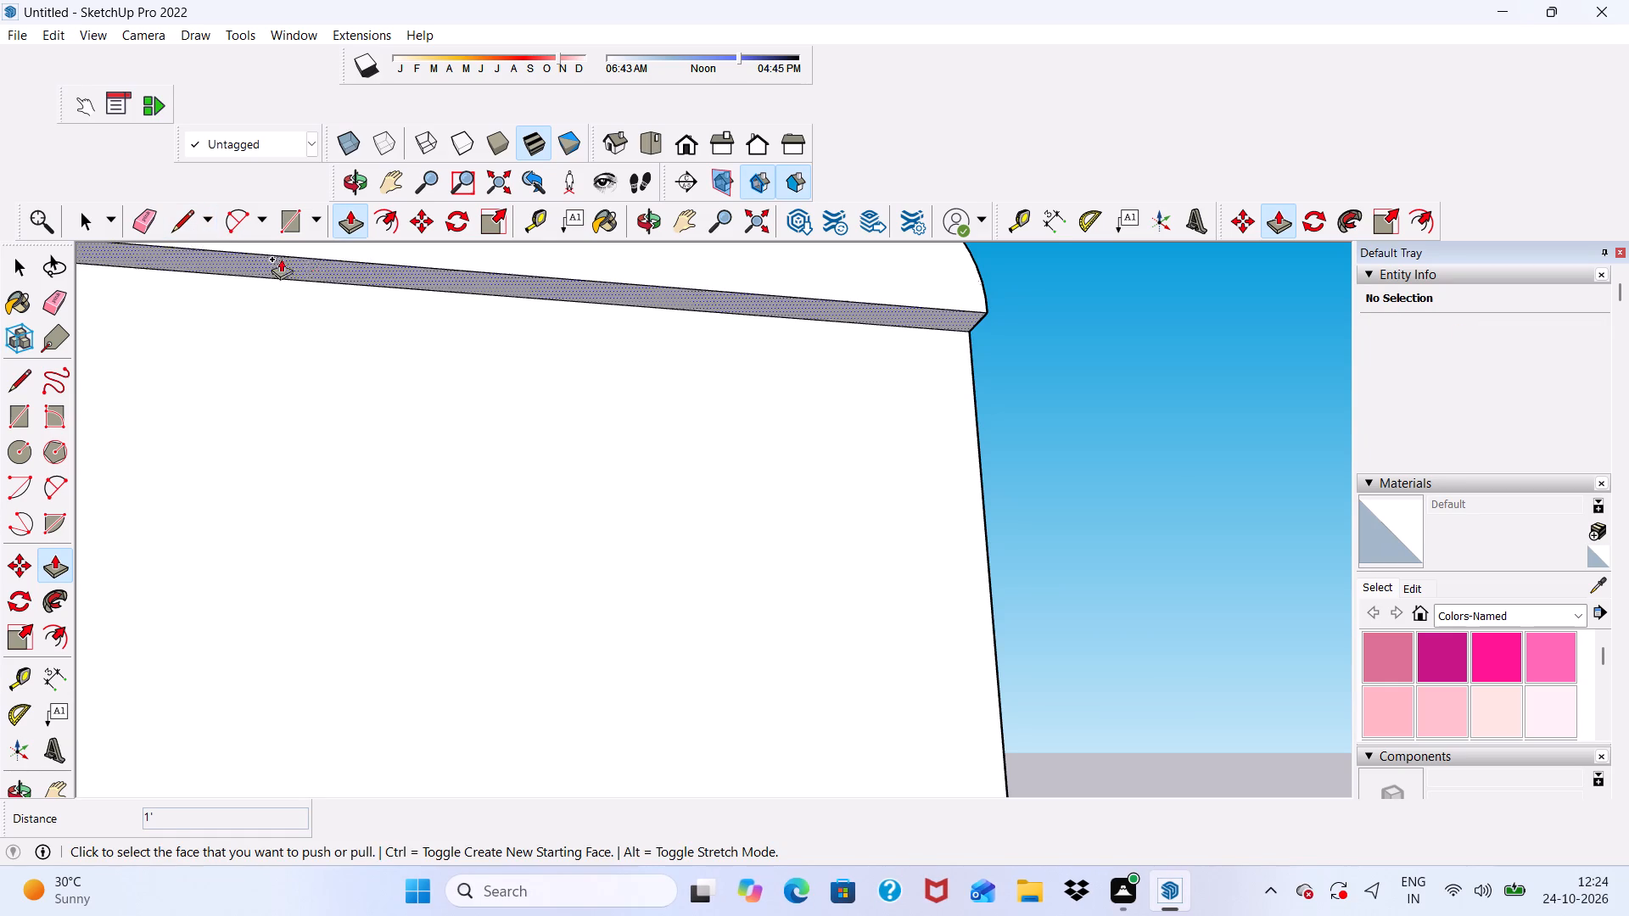
pyautogui.scroll(-9, 457, 290)
pyautogui.moveTo(737, 373); pyautogui.dragTo(511, 477, button='middle')
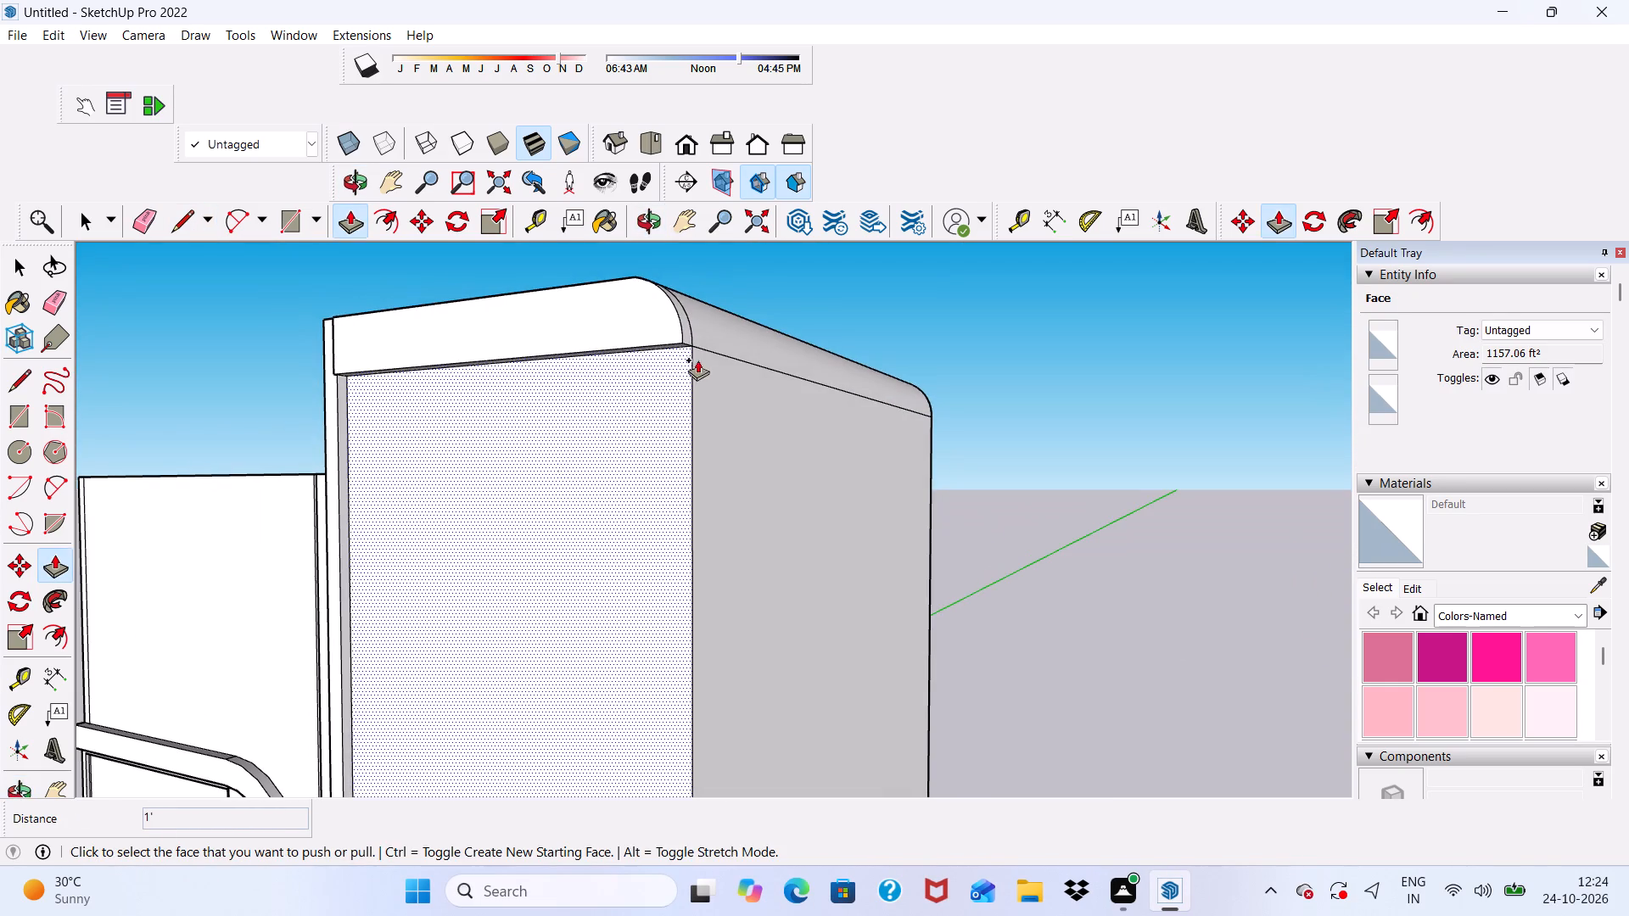
pyautogui.moveTo(703, 388); pyautogui.dragTo(598, 450, button='middle')
pyautogui.scroll(3, 543, 422)
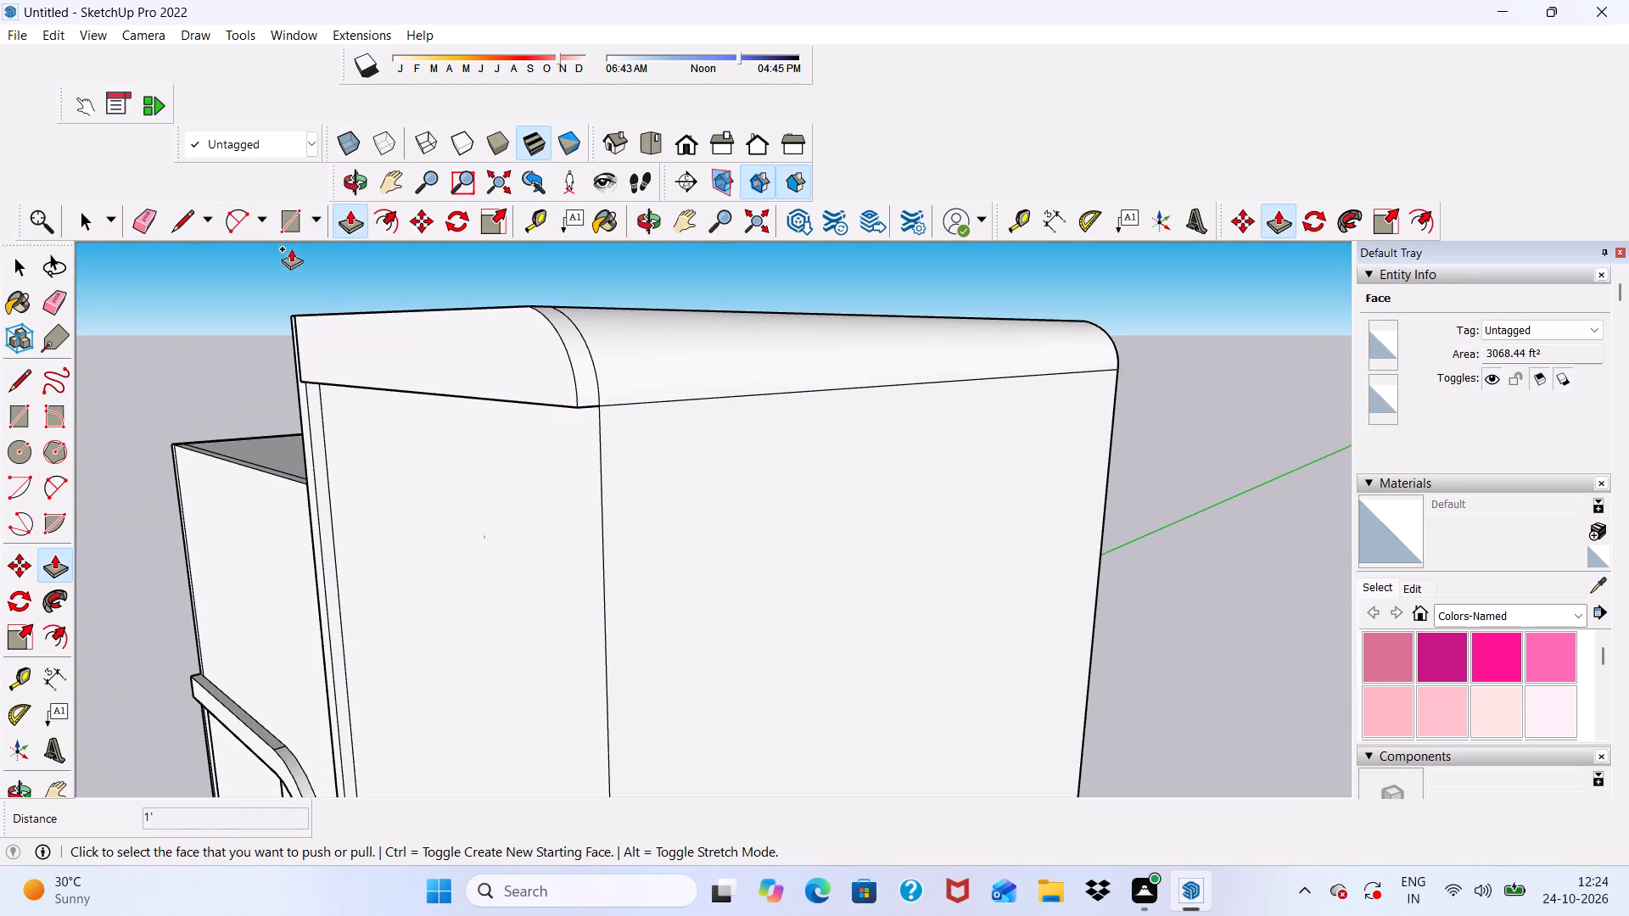
pyautogui.click(294, 233)
pyautogui.moveTo(604, 293); pyautogui.dragTo(755, 286, button='middle')
pyautogui.scroll(4, 757, 333)
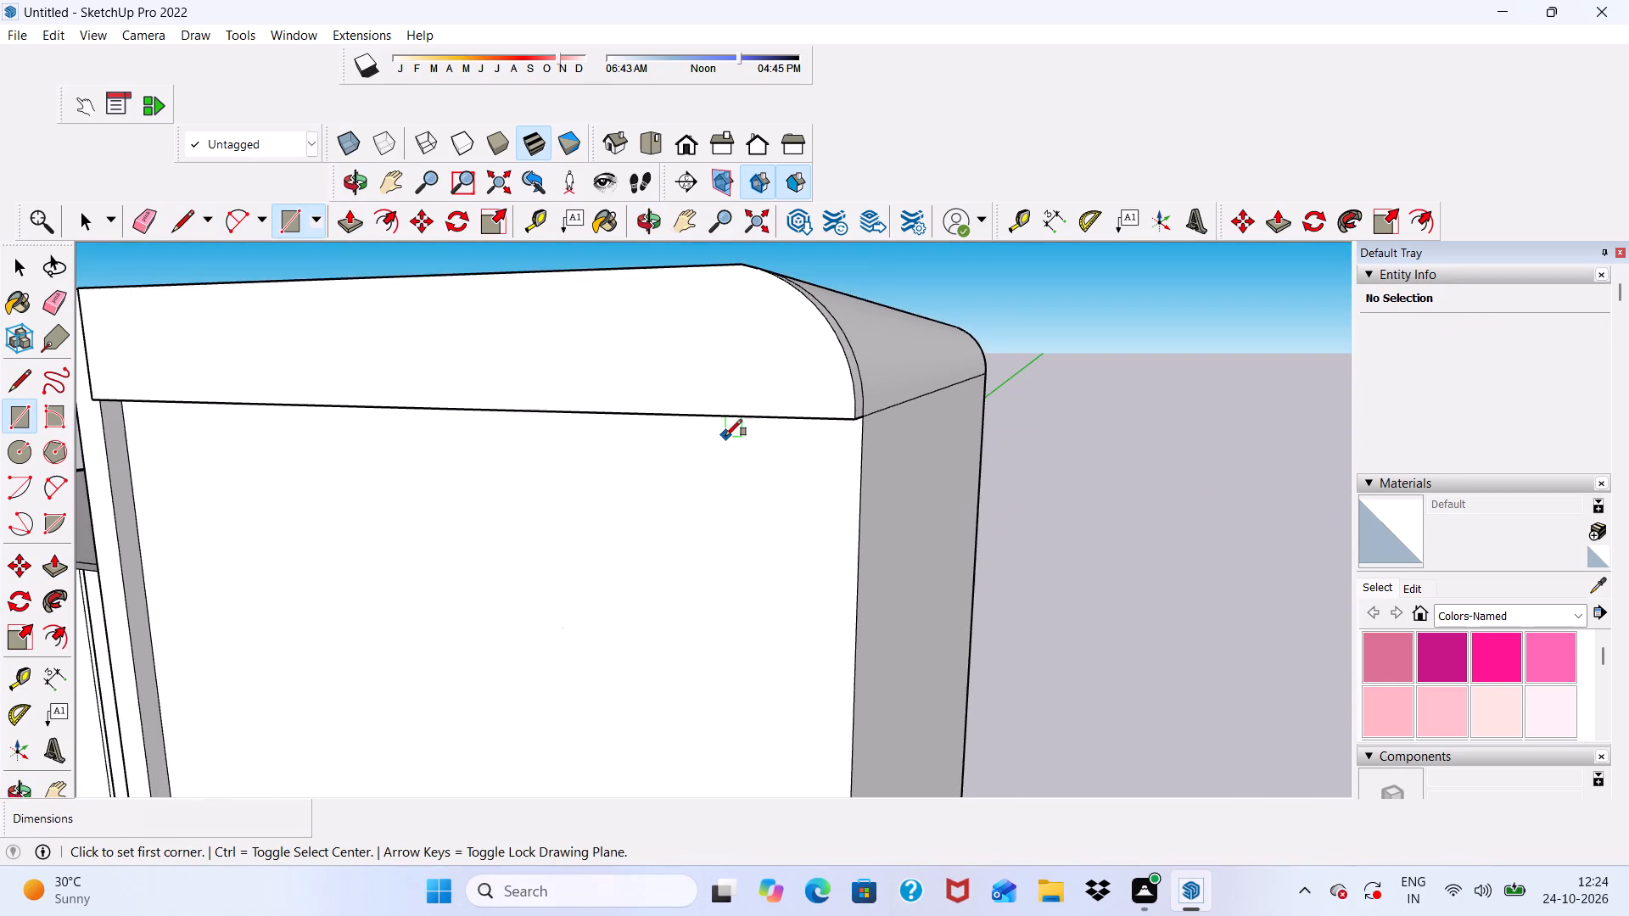
pyautogui.moveTo(725, 436); pyautogui.dragTo(781, 238, button='middle')
pyautogui.scroll(13, 798, 395)
pyautogui.scroll(-5, 870, 388)
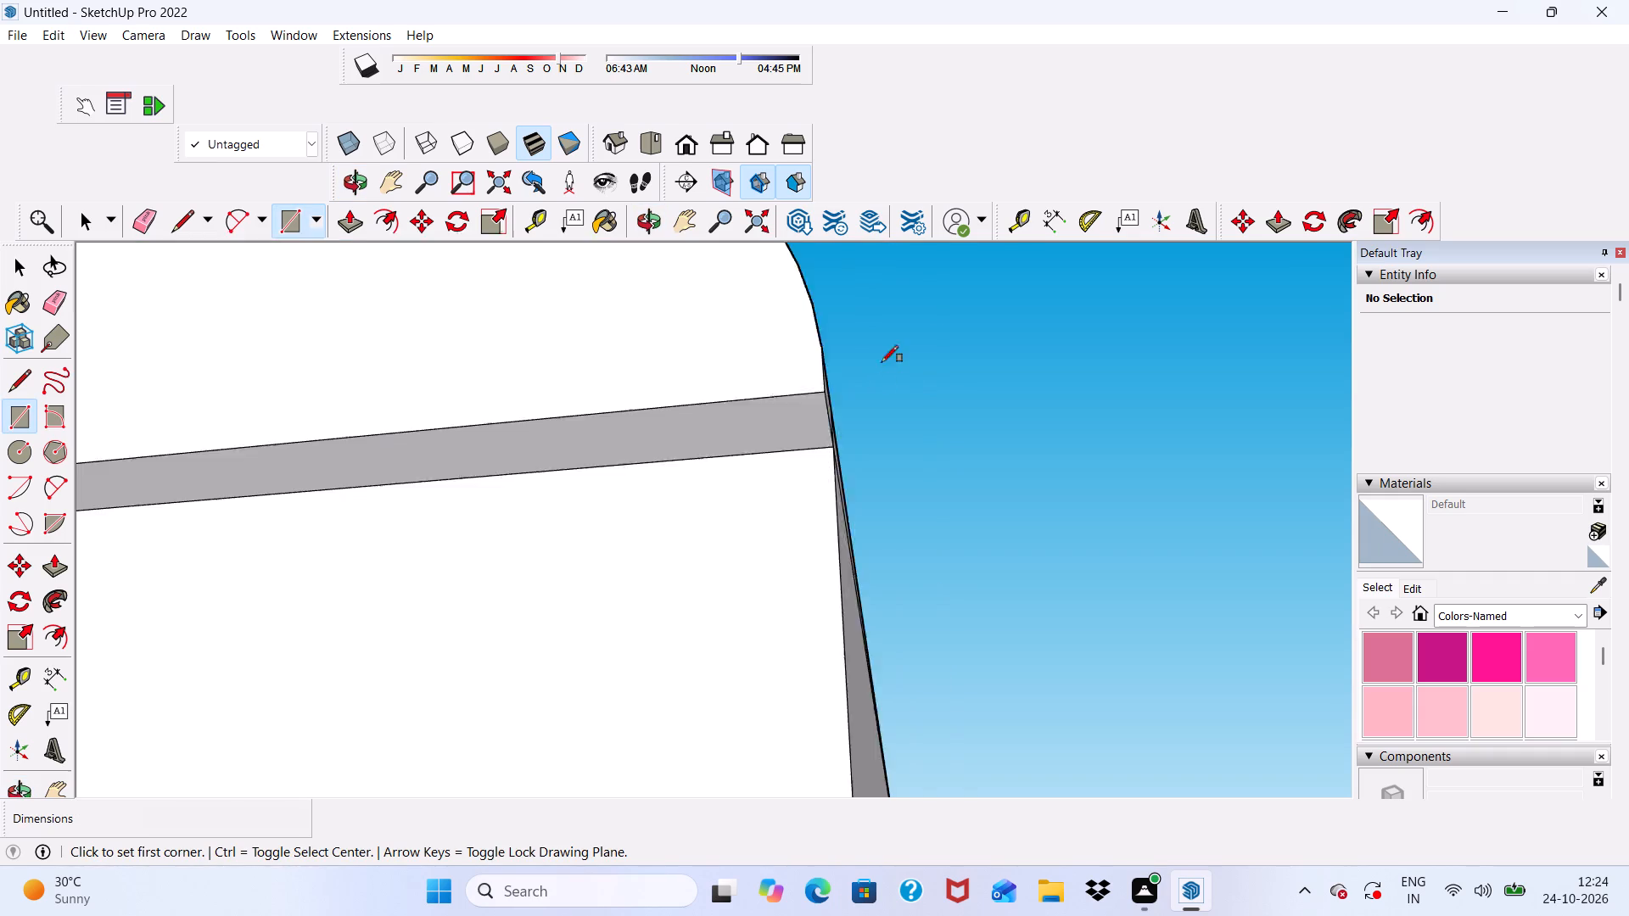
pyautogui.scroll(-1, 882, 362)
pyautogui.scroll(1, 855, 407)
pyautogui.click(851, 411)
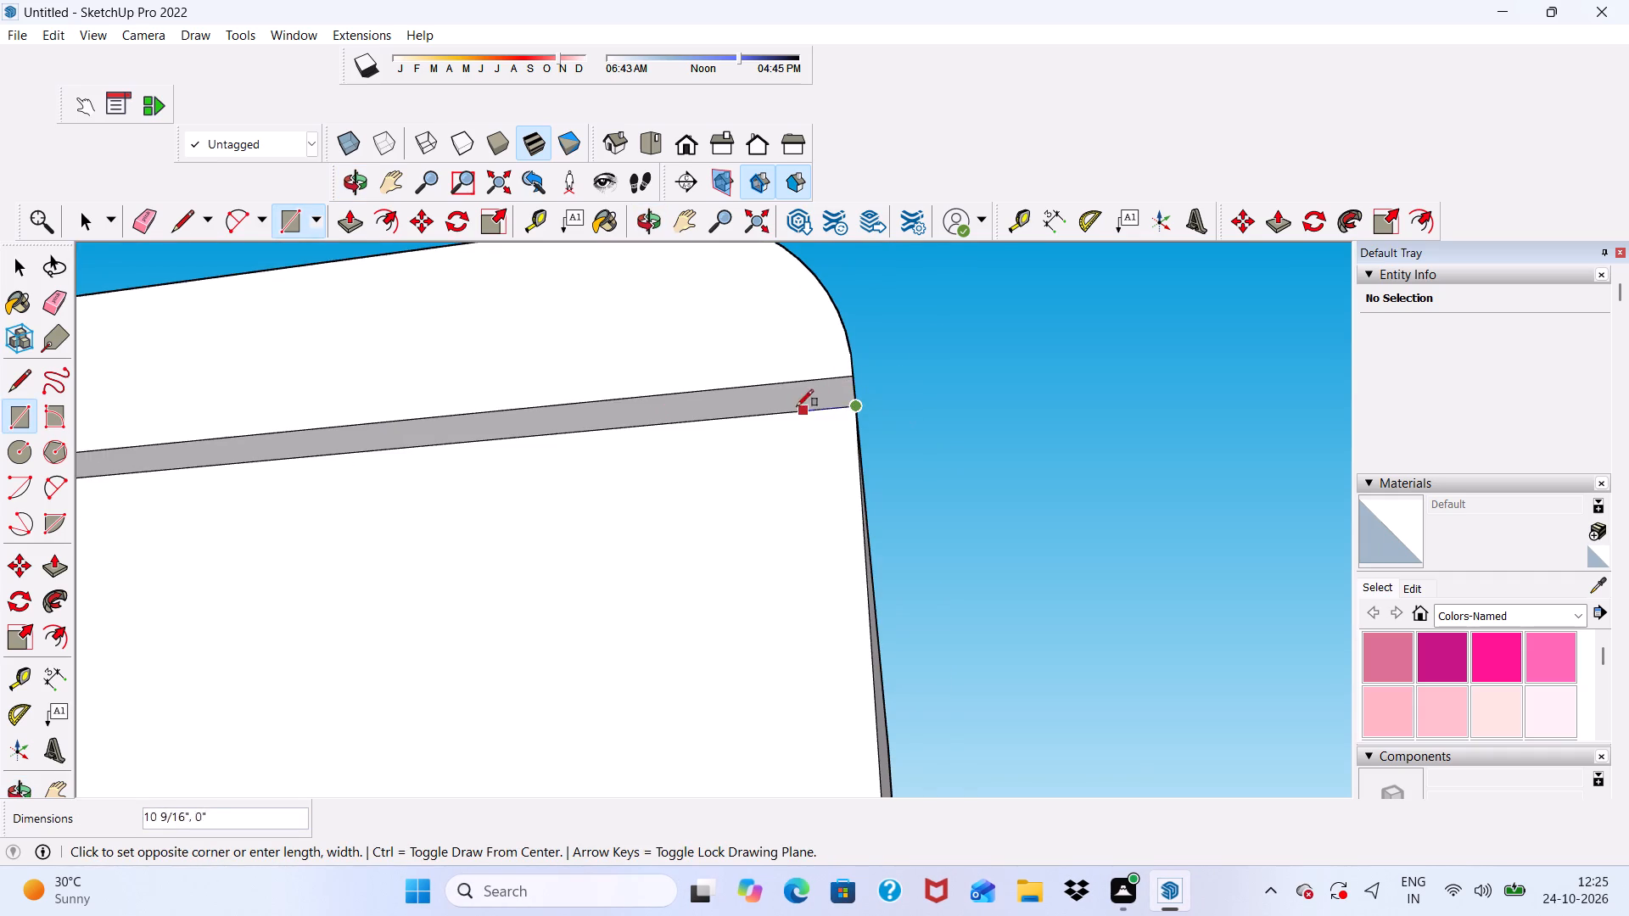
pyautogui.click(752, 383)
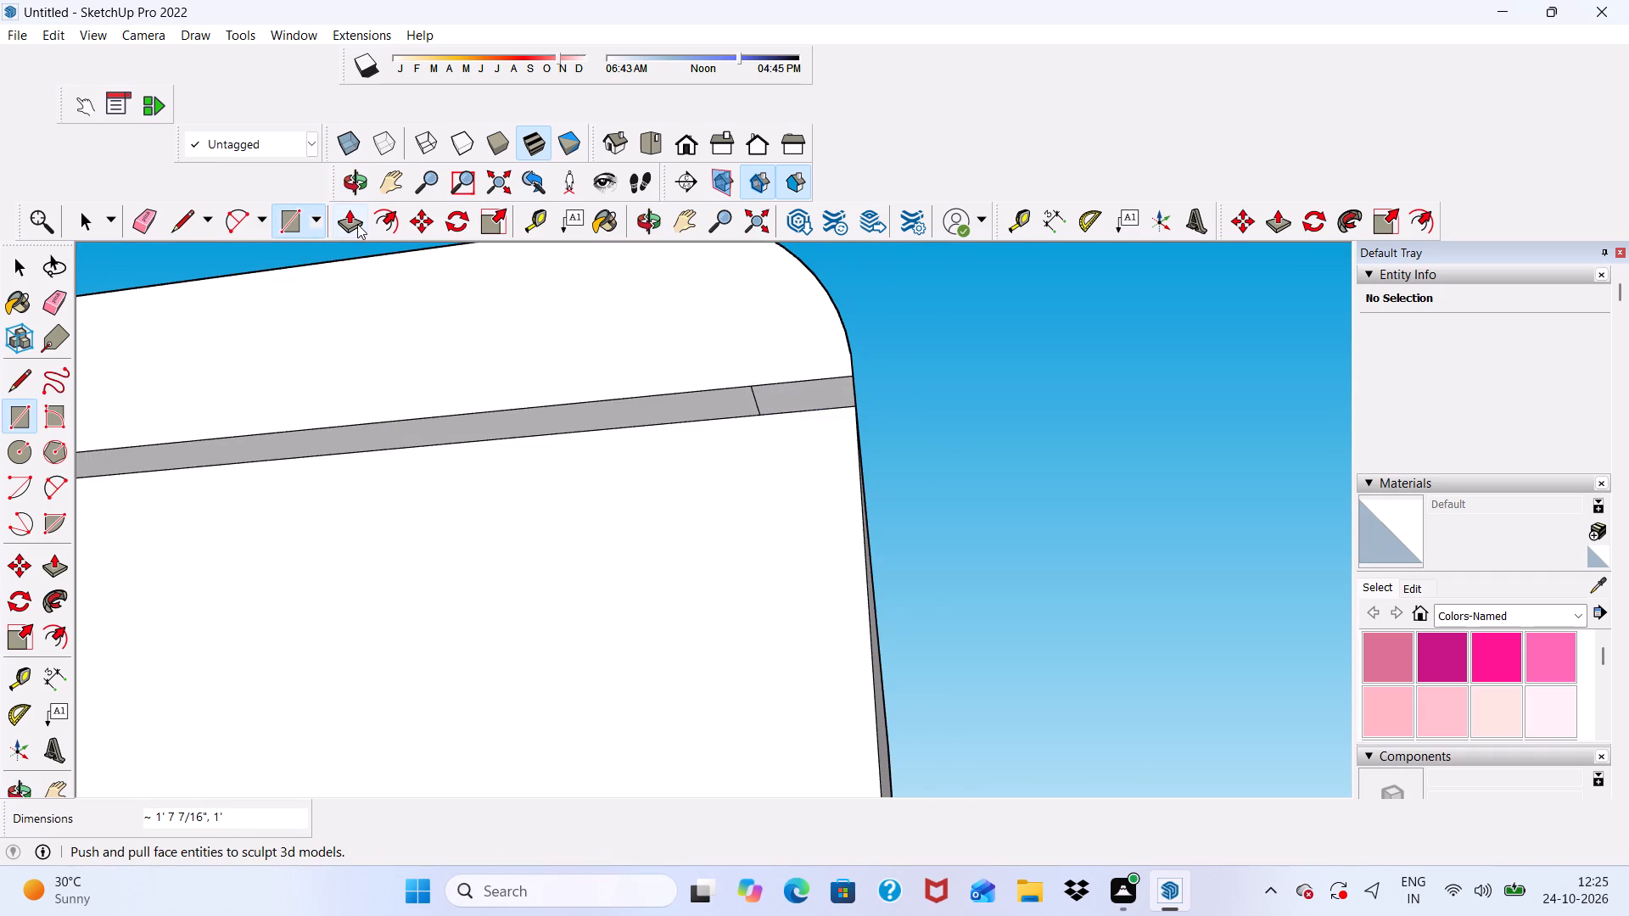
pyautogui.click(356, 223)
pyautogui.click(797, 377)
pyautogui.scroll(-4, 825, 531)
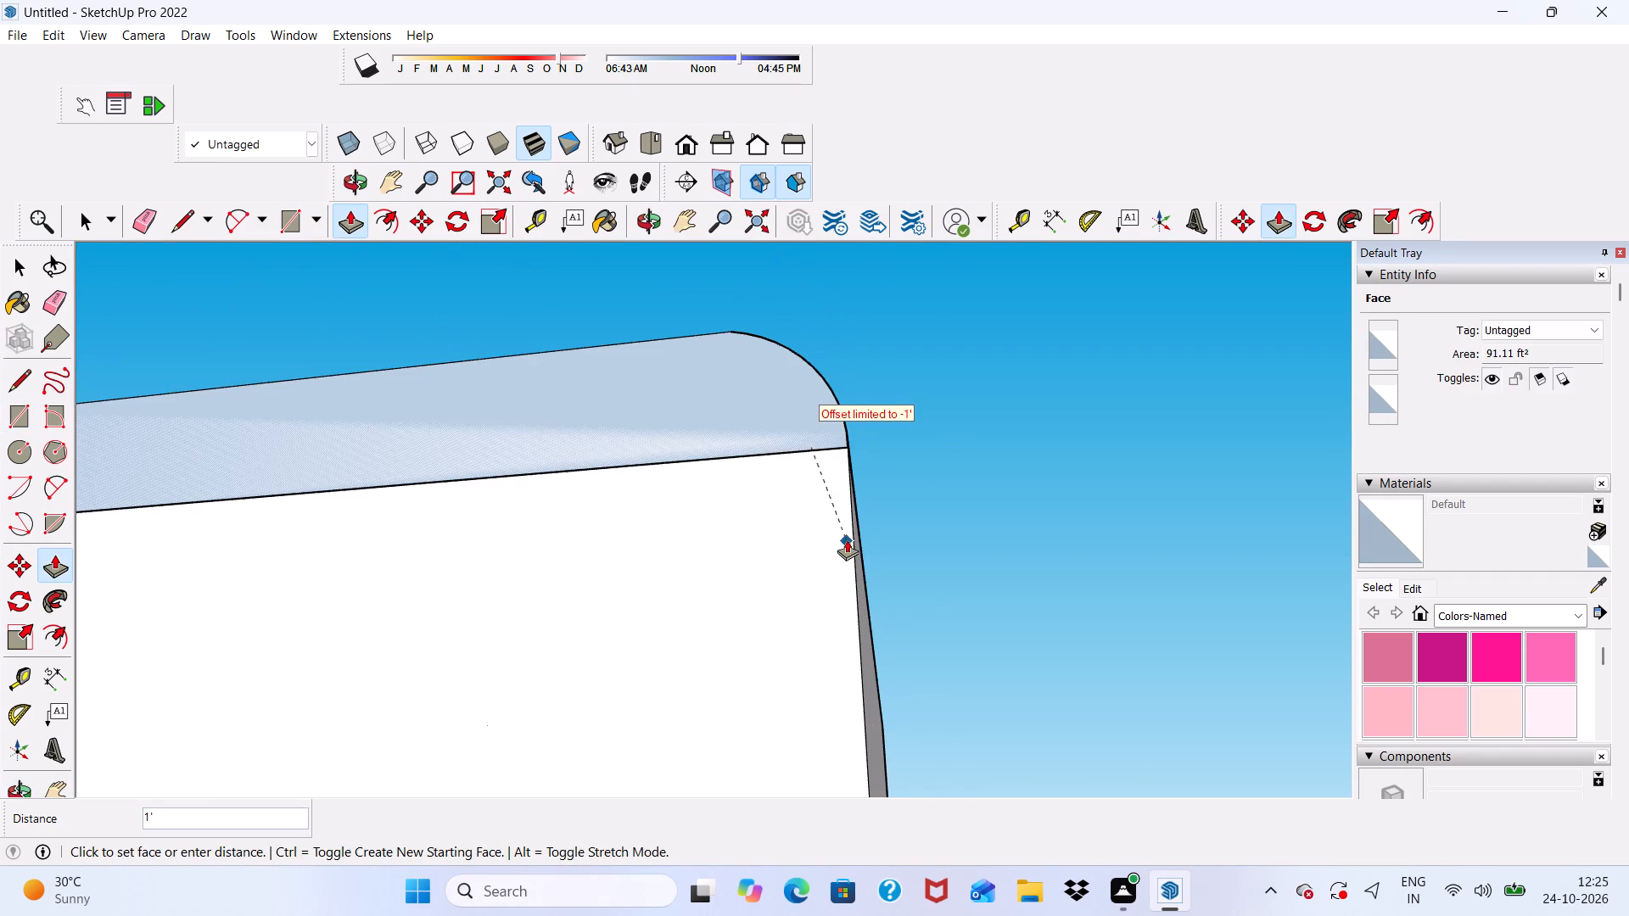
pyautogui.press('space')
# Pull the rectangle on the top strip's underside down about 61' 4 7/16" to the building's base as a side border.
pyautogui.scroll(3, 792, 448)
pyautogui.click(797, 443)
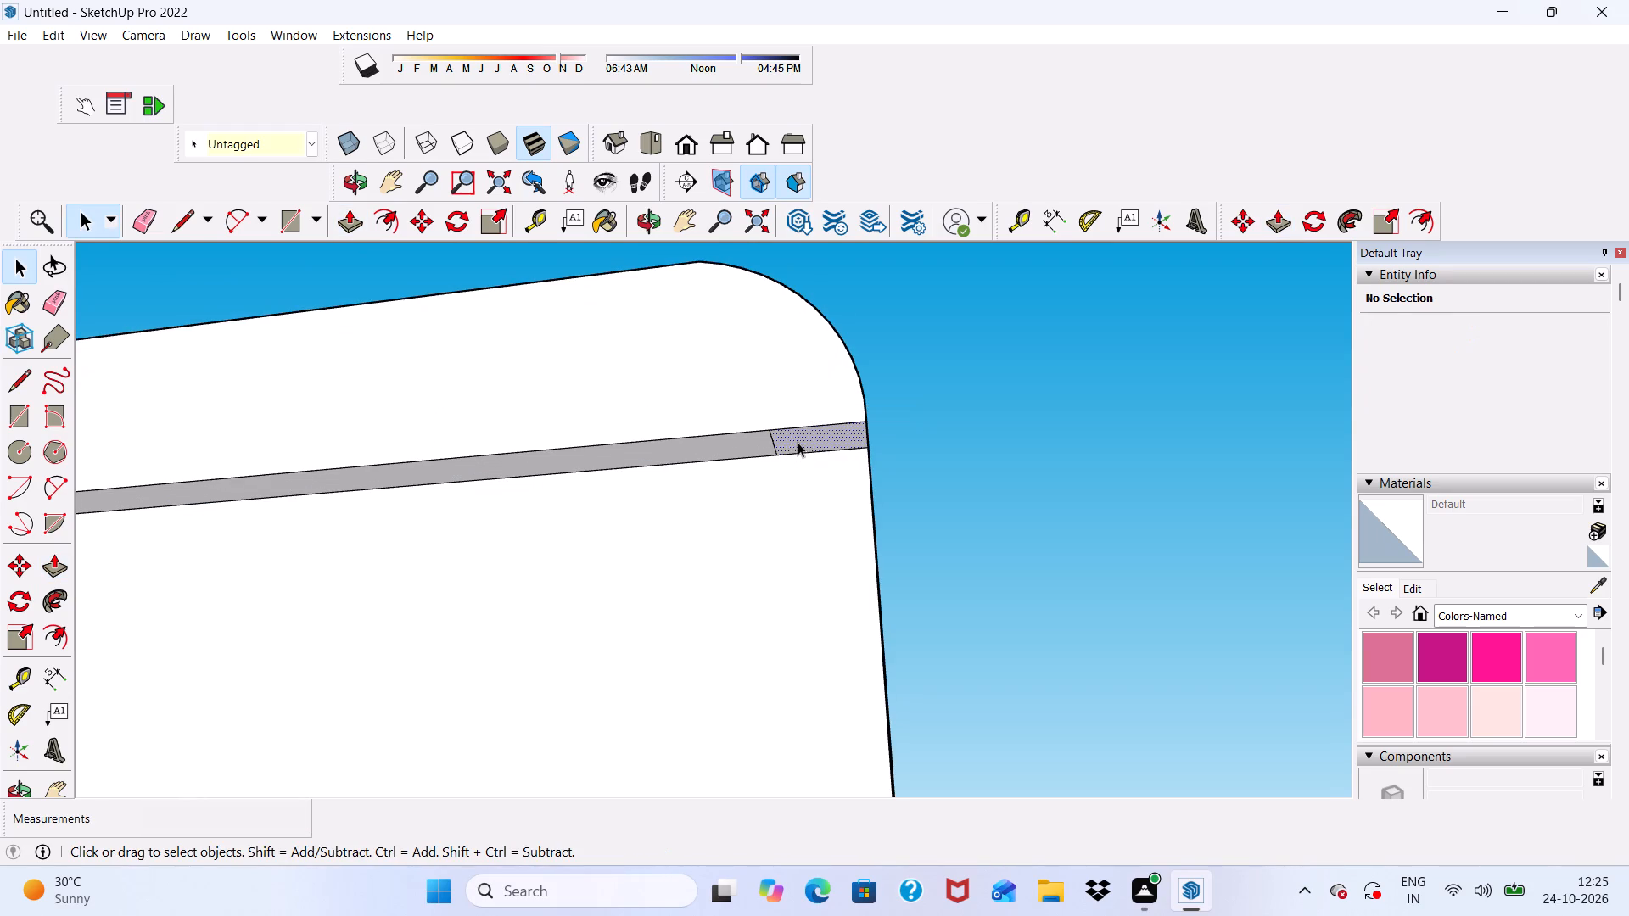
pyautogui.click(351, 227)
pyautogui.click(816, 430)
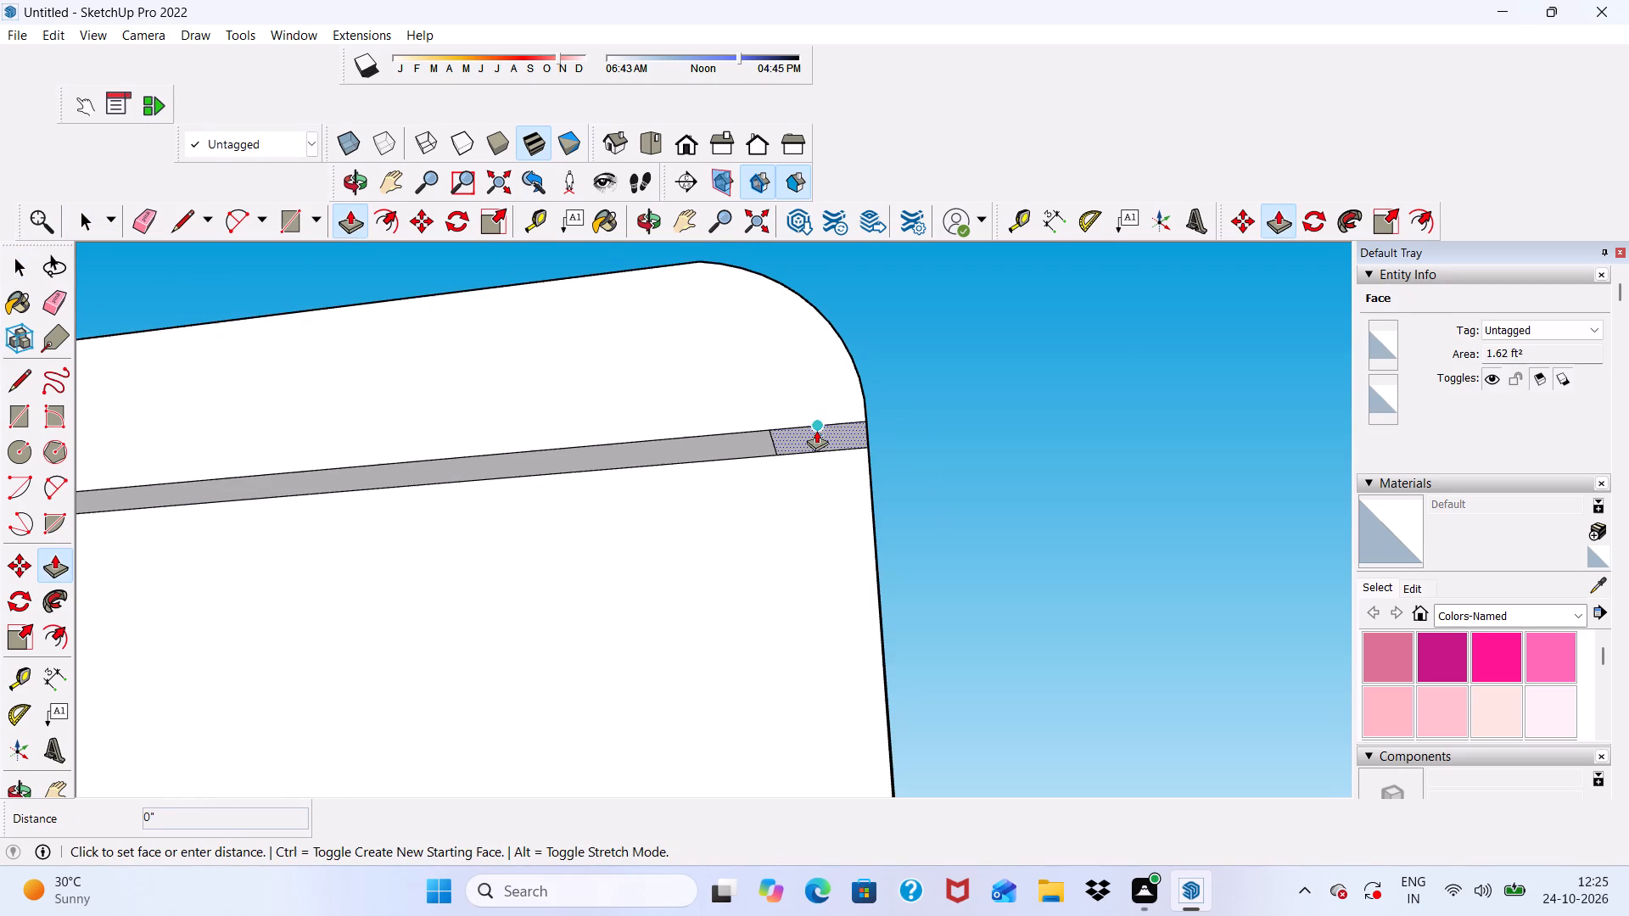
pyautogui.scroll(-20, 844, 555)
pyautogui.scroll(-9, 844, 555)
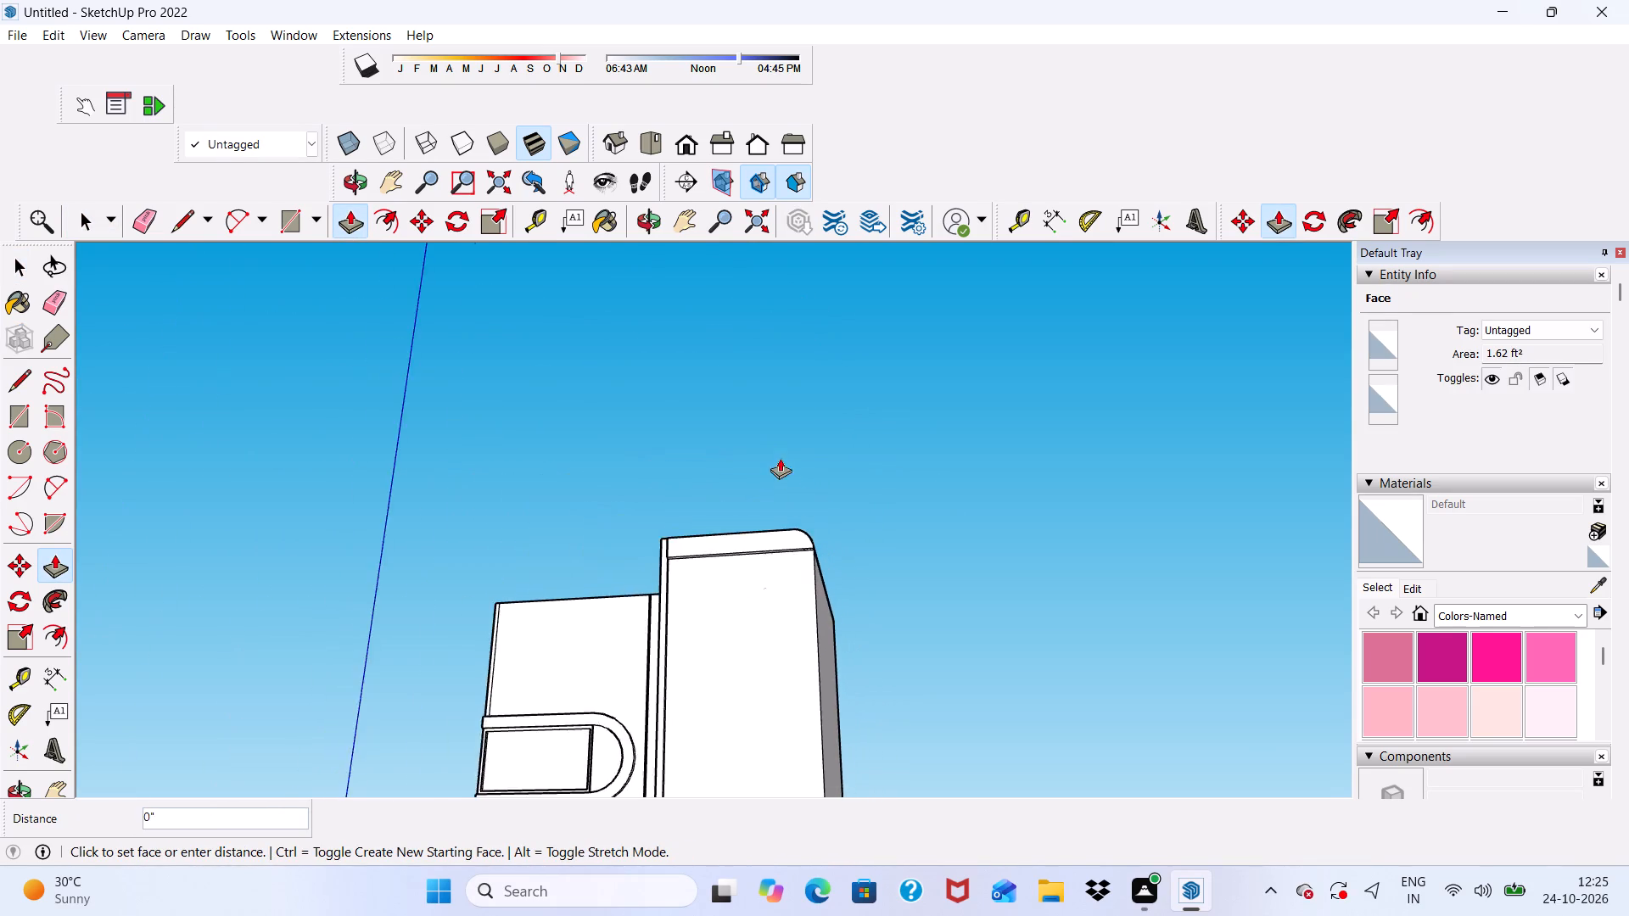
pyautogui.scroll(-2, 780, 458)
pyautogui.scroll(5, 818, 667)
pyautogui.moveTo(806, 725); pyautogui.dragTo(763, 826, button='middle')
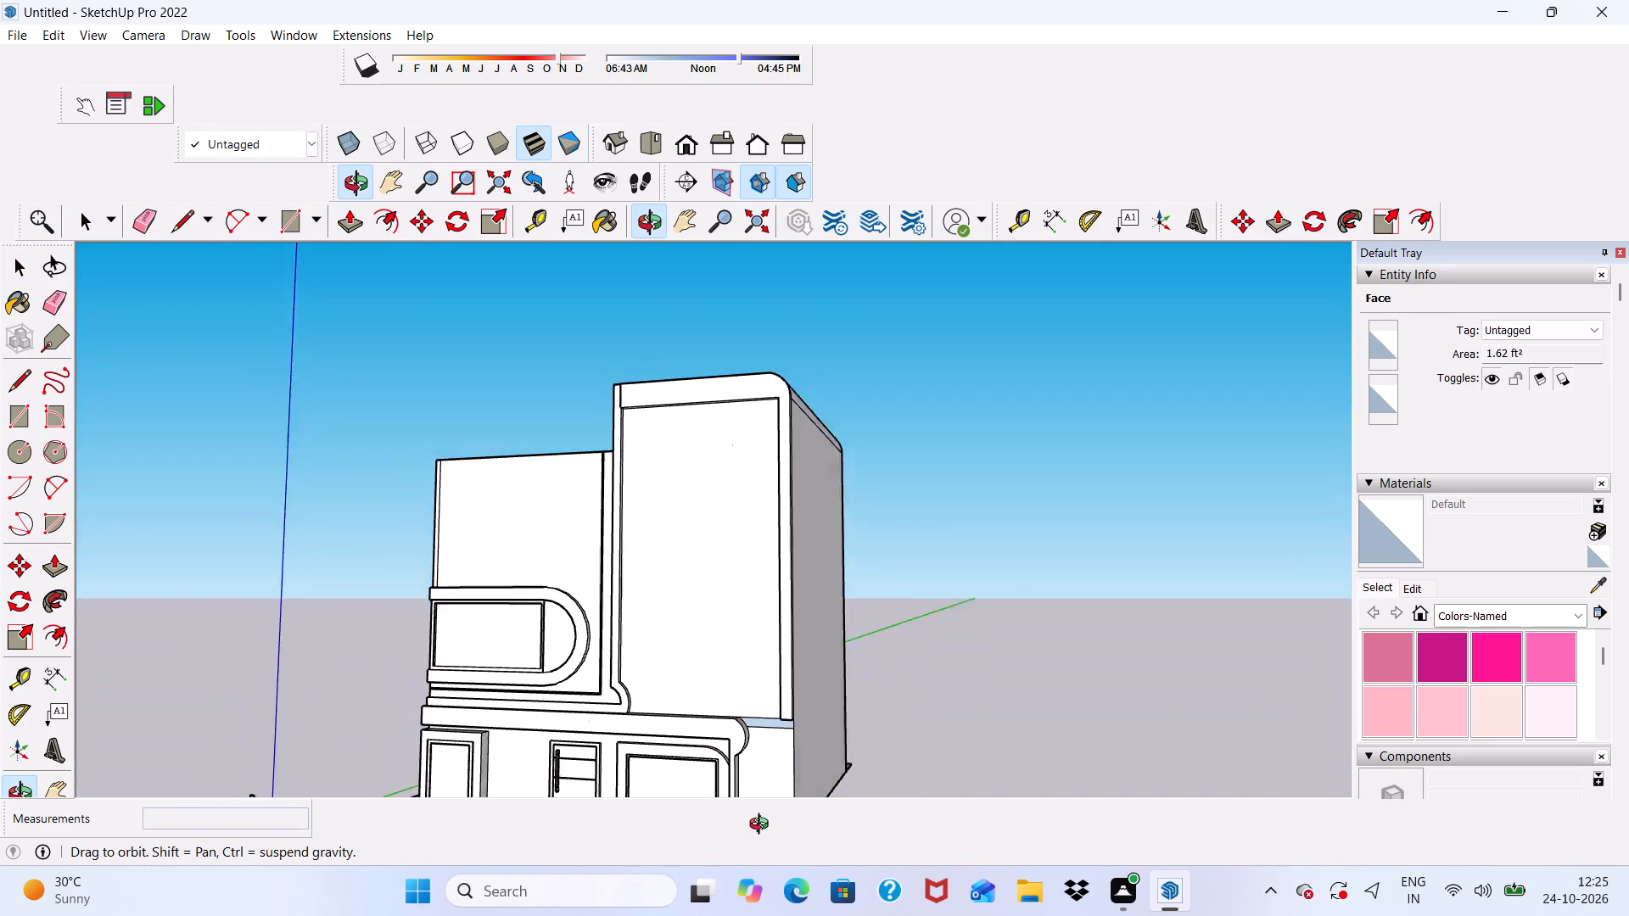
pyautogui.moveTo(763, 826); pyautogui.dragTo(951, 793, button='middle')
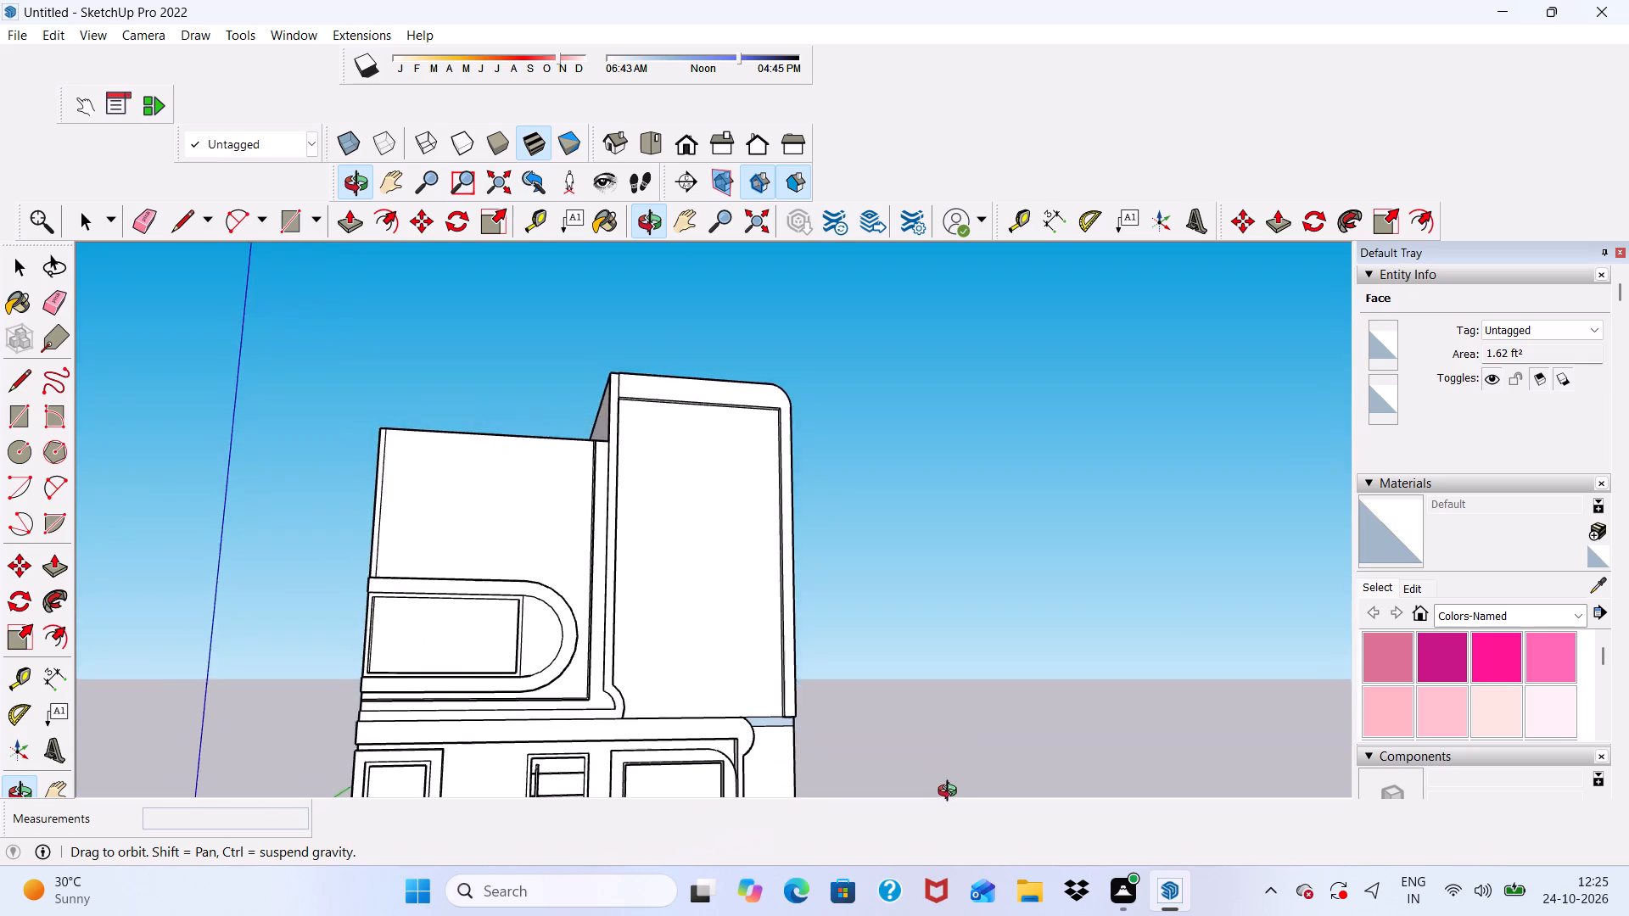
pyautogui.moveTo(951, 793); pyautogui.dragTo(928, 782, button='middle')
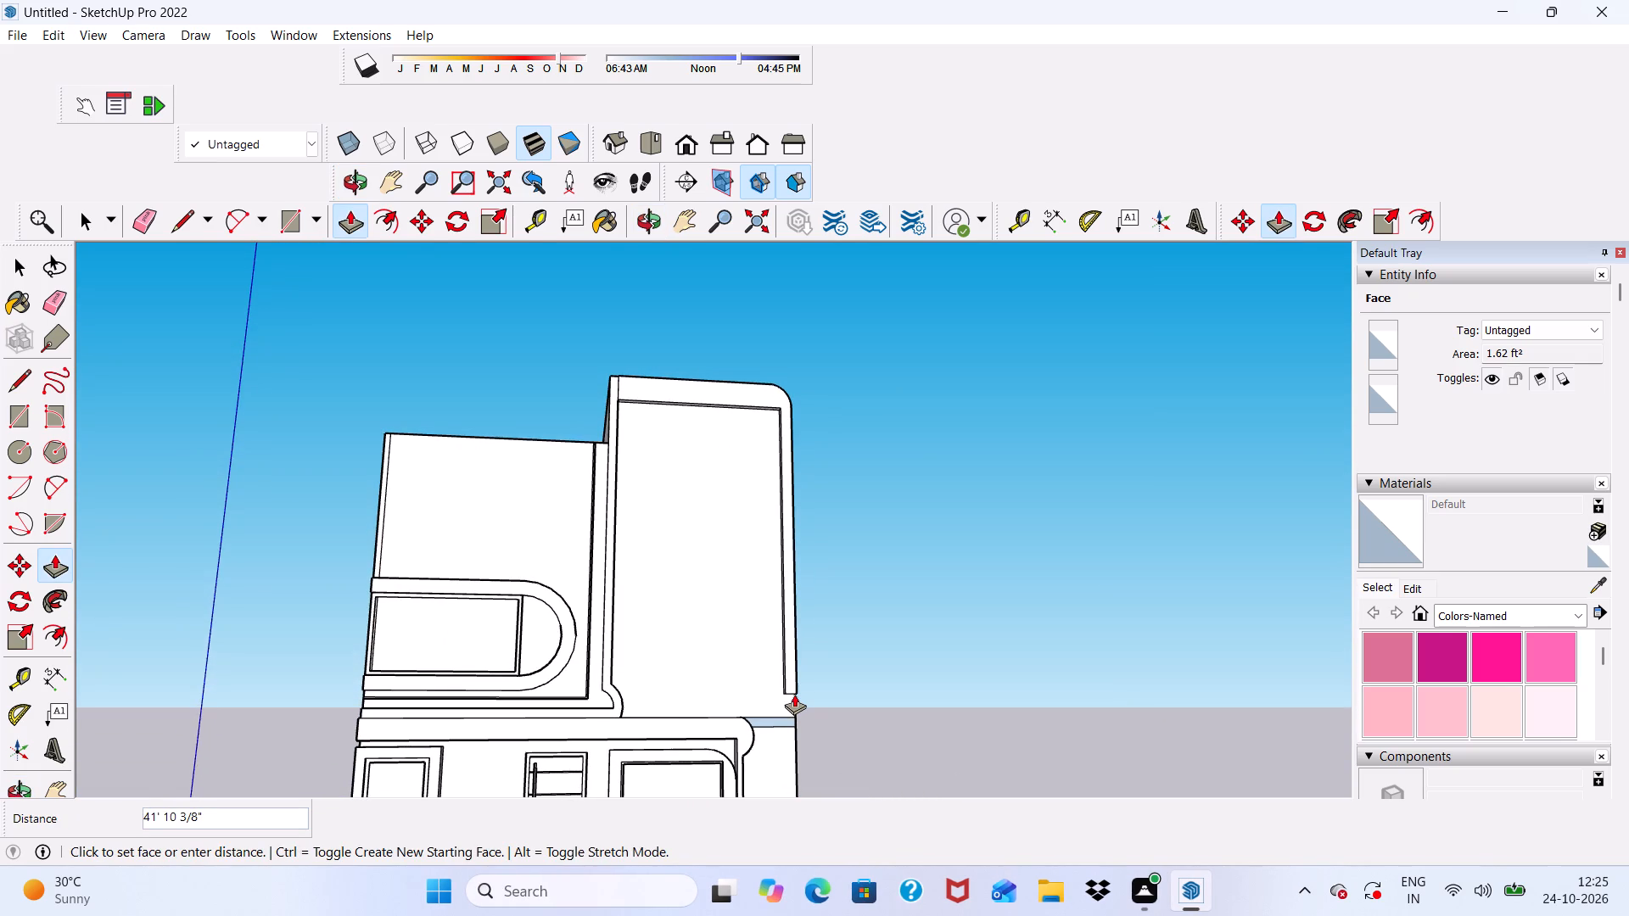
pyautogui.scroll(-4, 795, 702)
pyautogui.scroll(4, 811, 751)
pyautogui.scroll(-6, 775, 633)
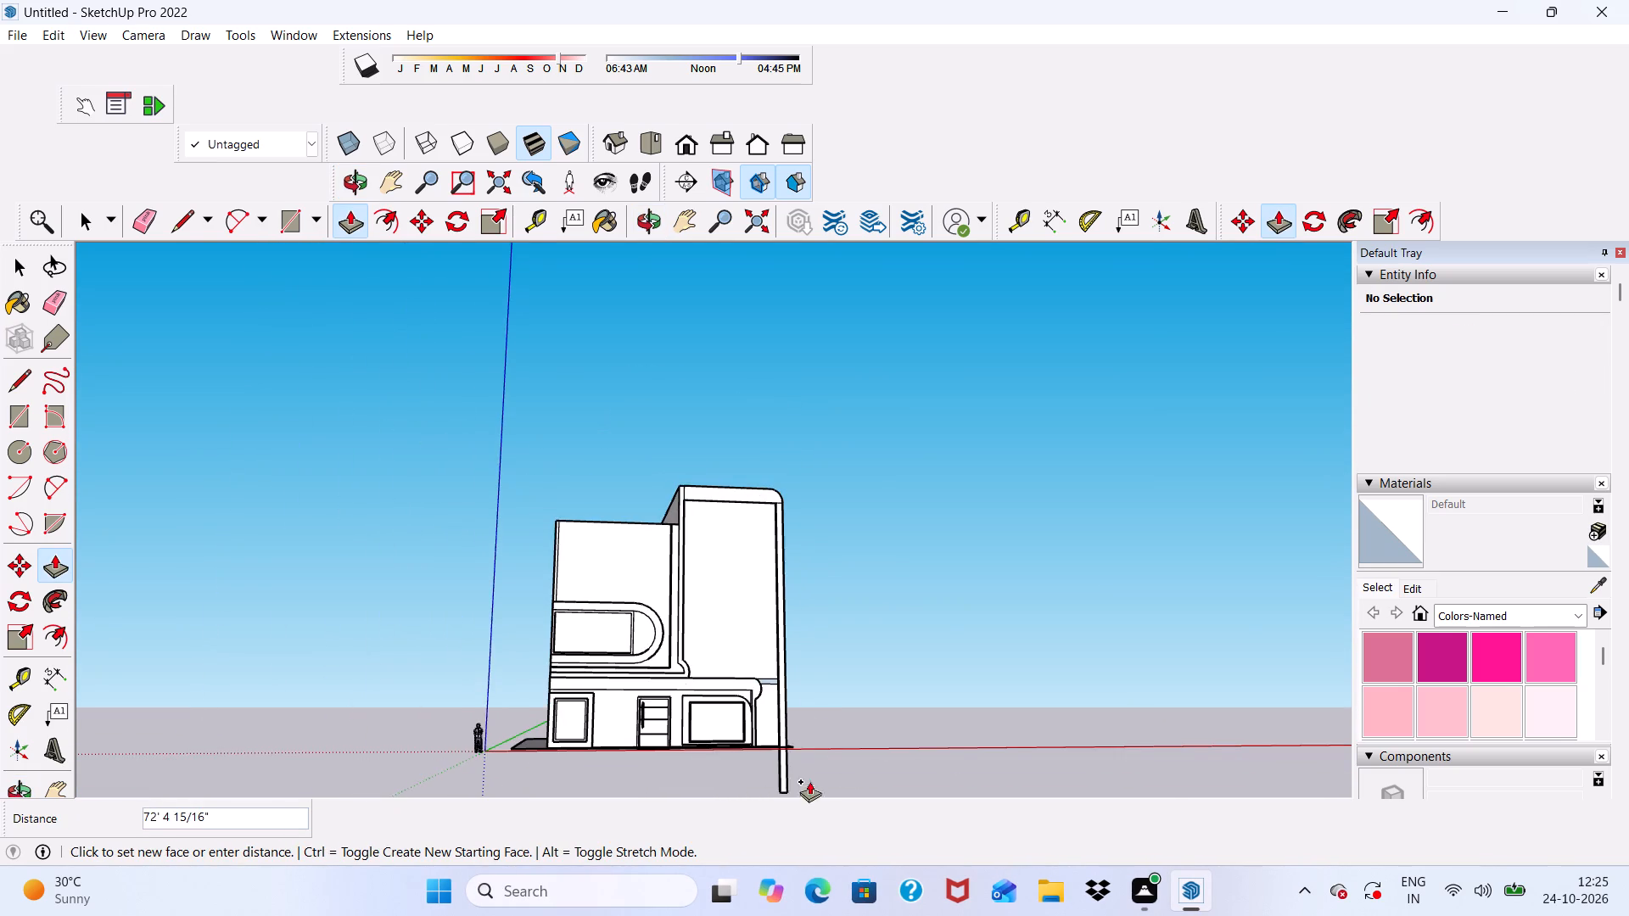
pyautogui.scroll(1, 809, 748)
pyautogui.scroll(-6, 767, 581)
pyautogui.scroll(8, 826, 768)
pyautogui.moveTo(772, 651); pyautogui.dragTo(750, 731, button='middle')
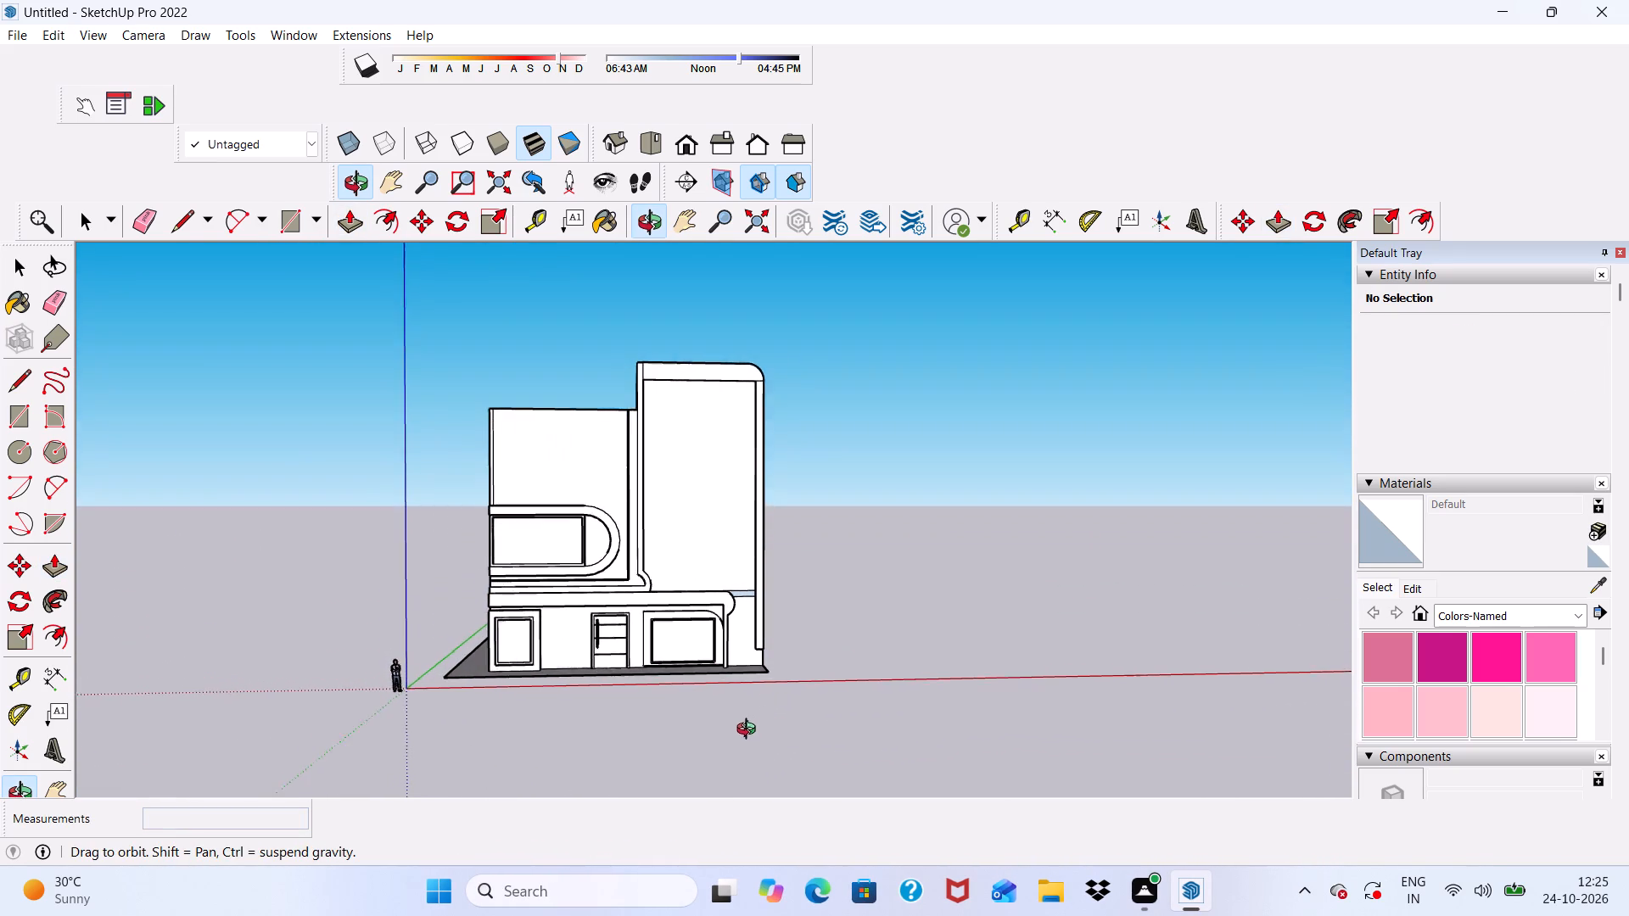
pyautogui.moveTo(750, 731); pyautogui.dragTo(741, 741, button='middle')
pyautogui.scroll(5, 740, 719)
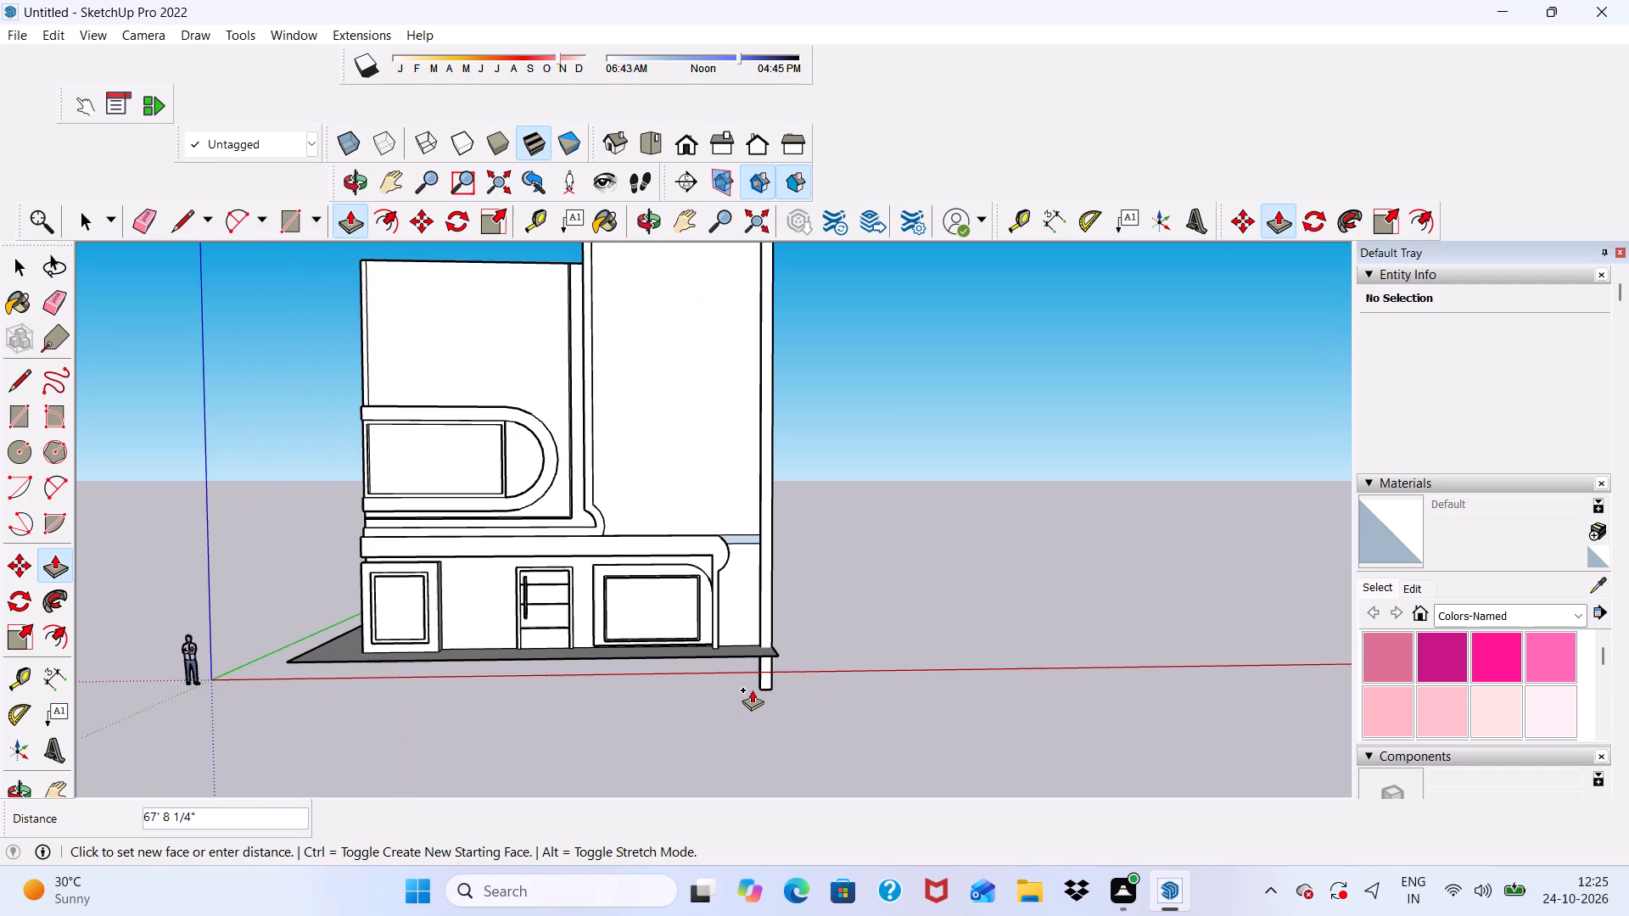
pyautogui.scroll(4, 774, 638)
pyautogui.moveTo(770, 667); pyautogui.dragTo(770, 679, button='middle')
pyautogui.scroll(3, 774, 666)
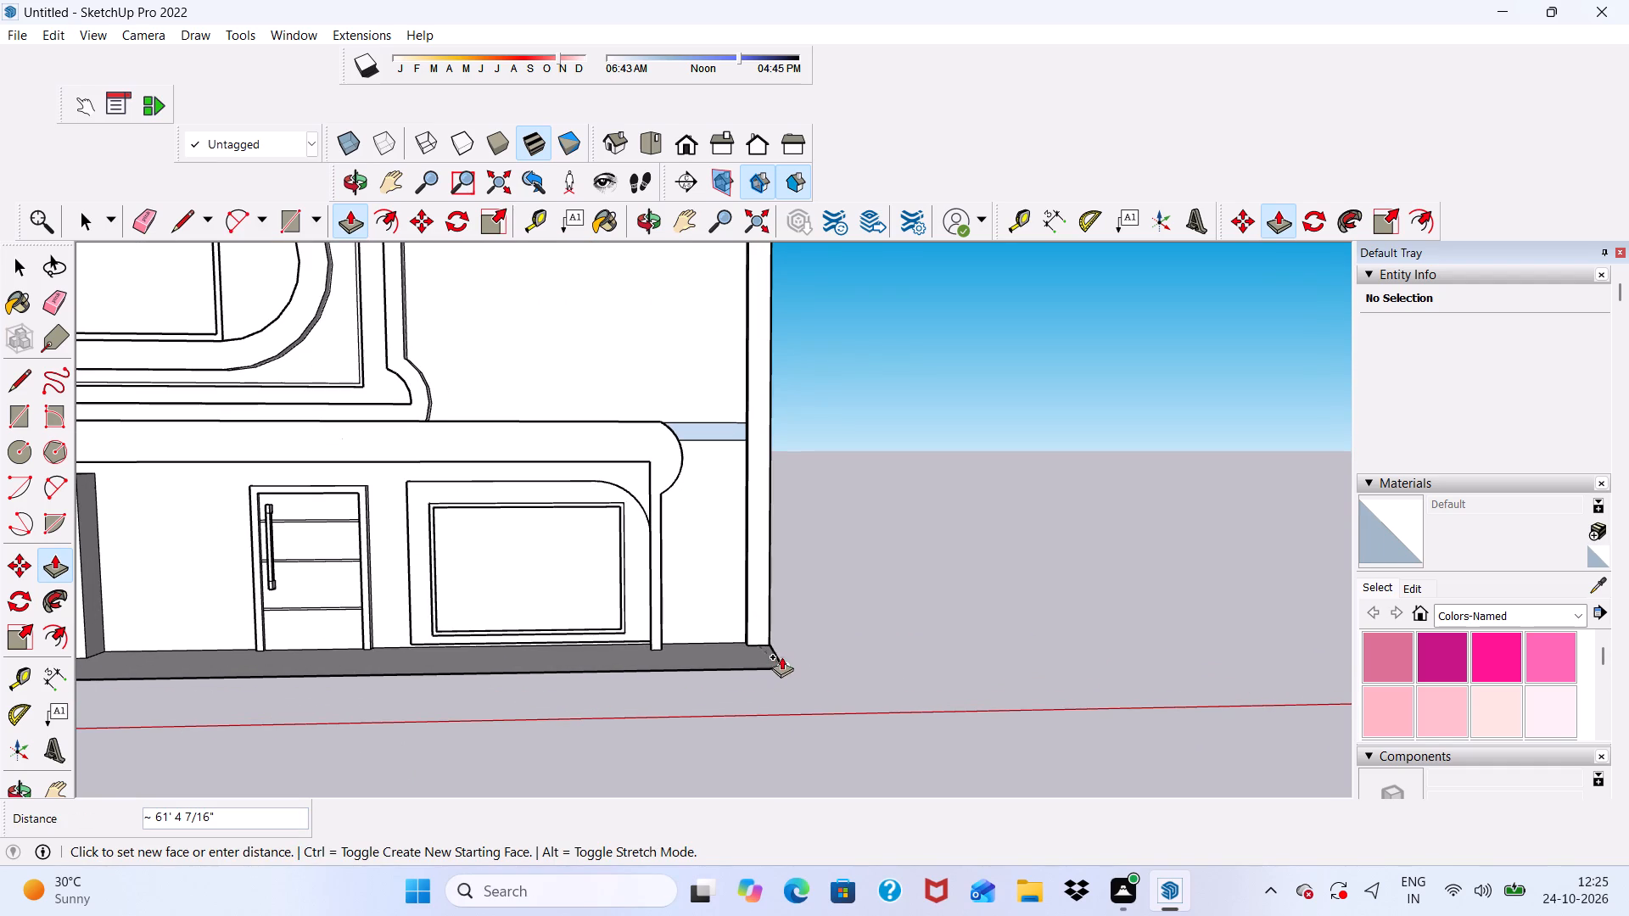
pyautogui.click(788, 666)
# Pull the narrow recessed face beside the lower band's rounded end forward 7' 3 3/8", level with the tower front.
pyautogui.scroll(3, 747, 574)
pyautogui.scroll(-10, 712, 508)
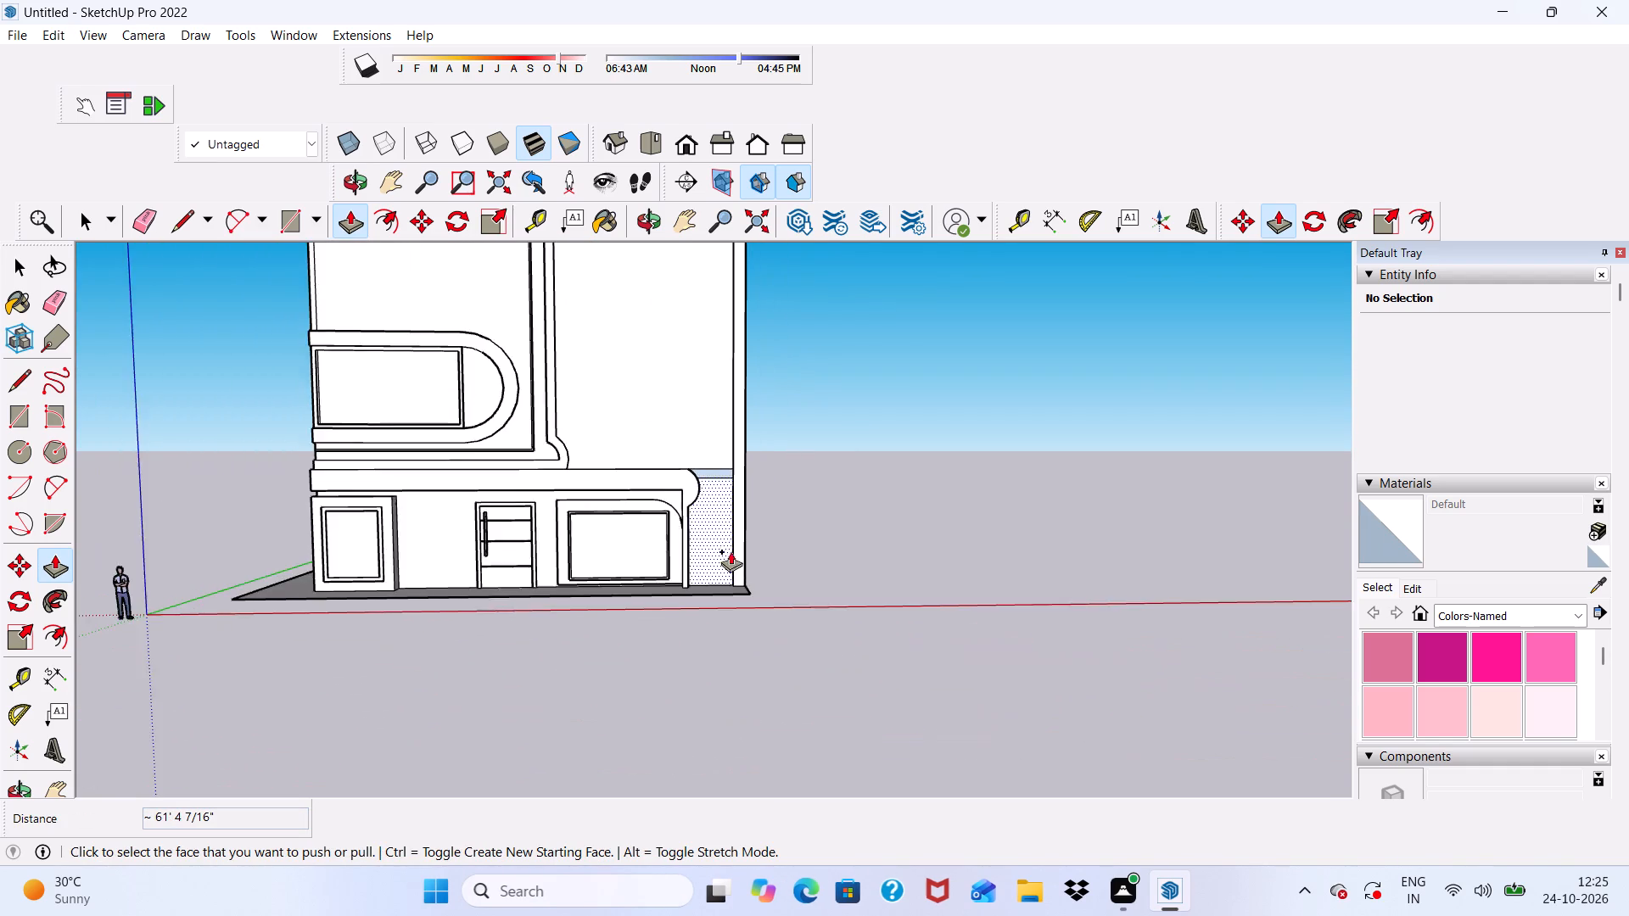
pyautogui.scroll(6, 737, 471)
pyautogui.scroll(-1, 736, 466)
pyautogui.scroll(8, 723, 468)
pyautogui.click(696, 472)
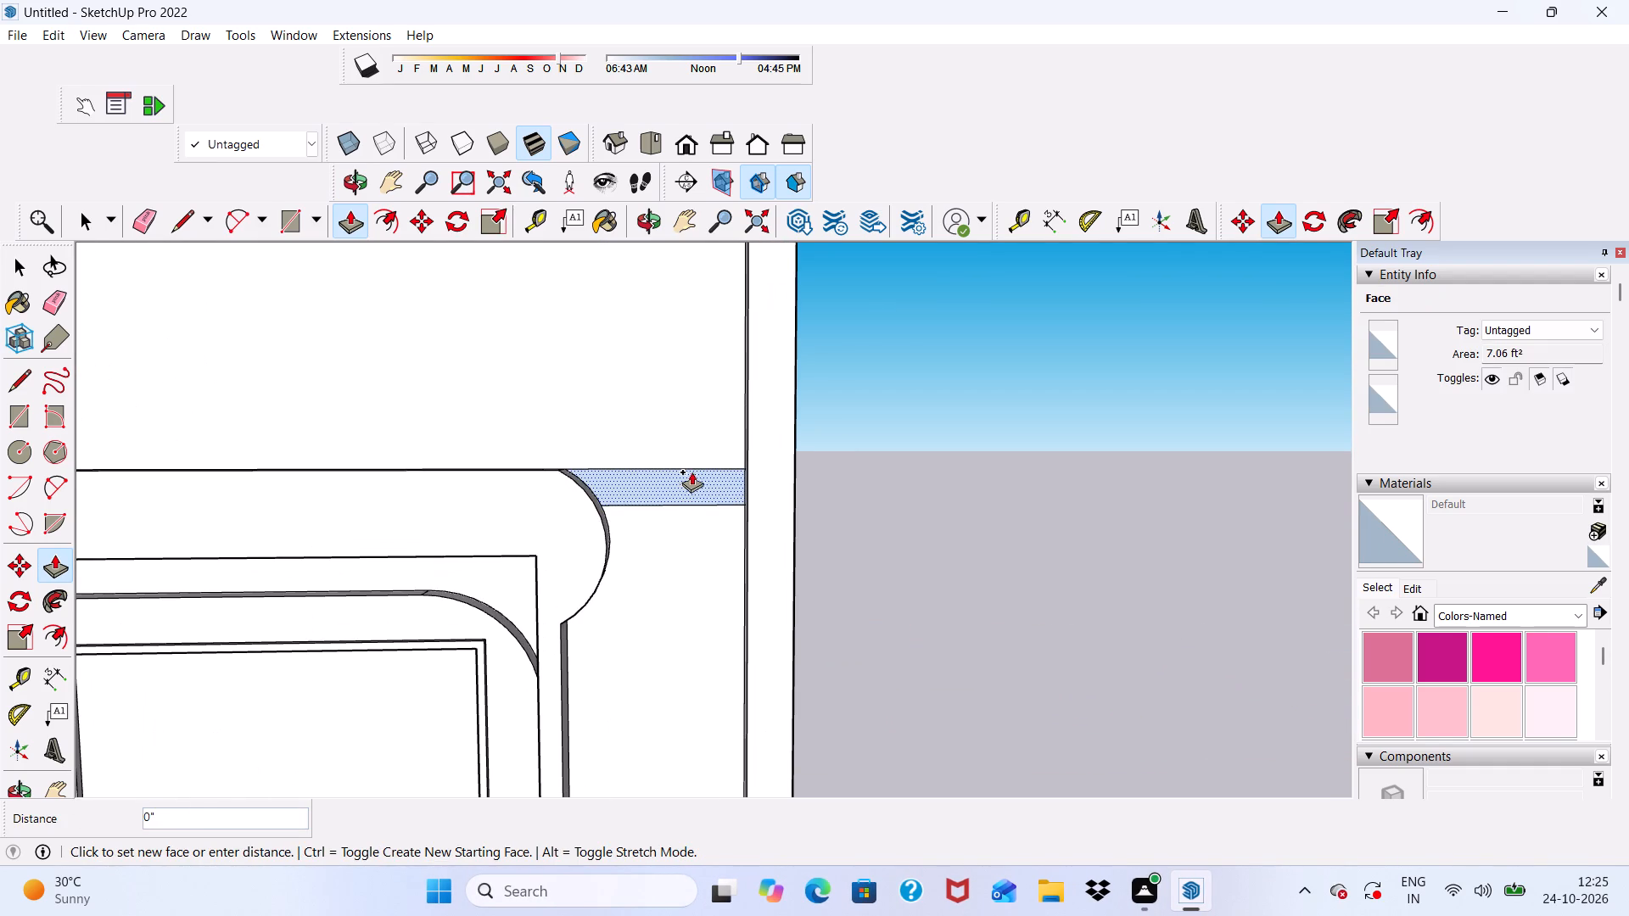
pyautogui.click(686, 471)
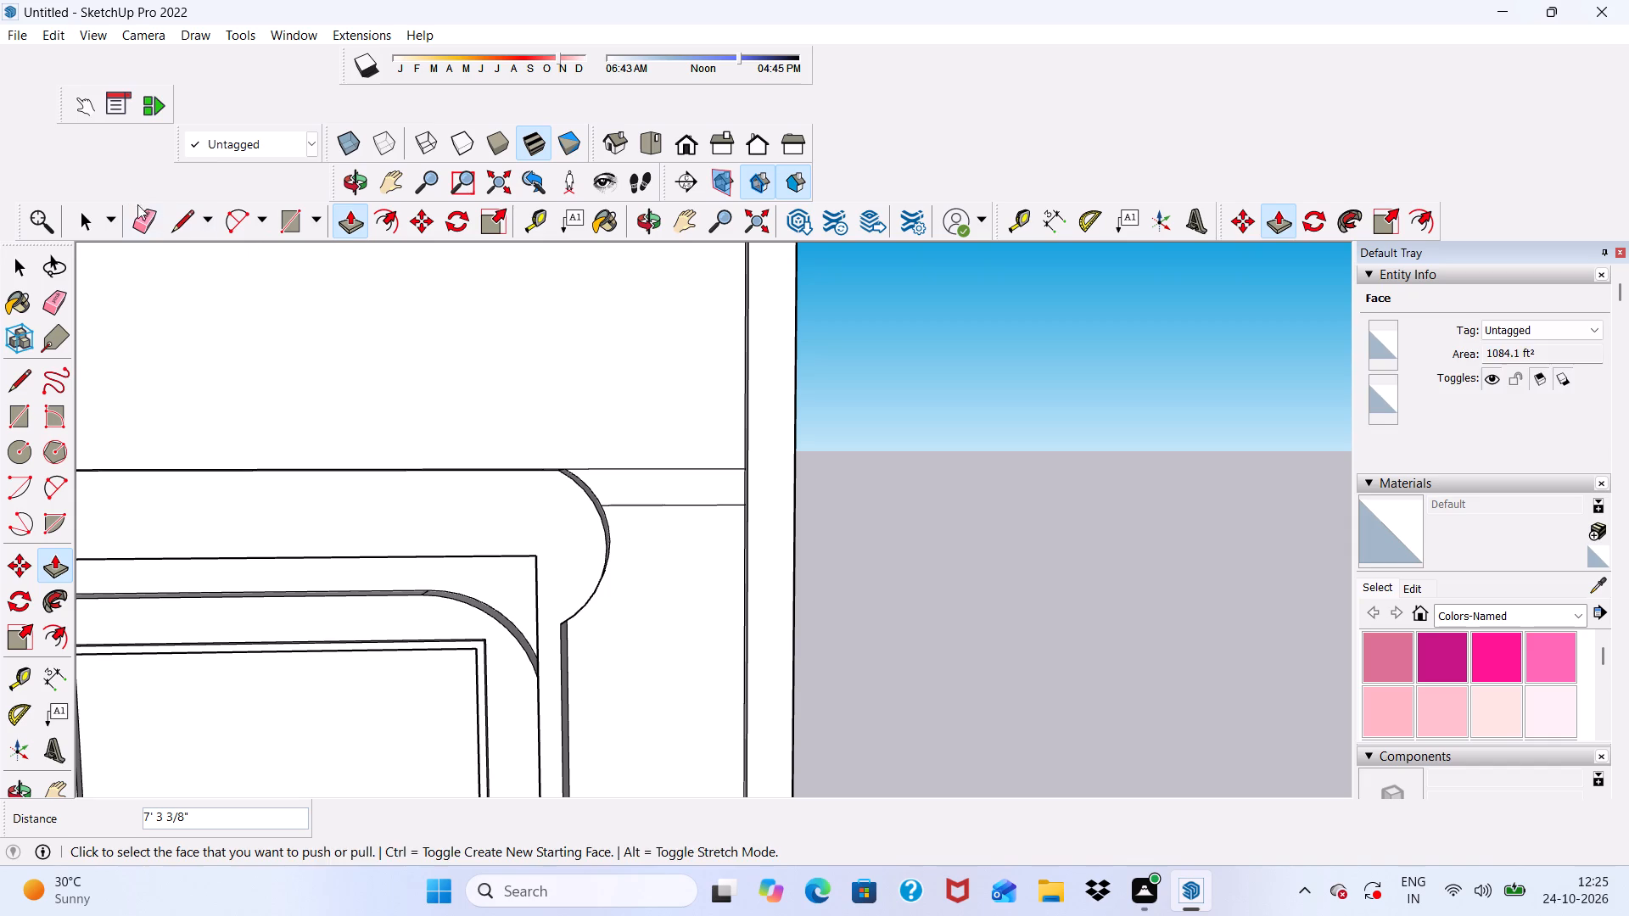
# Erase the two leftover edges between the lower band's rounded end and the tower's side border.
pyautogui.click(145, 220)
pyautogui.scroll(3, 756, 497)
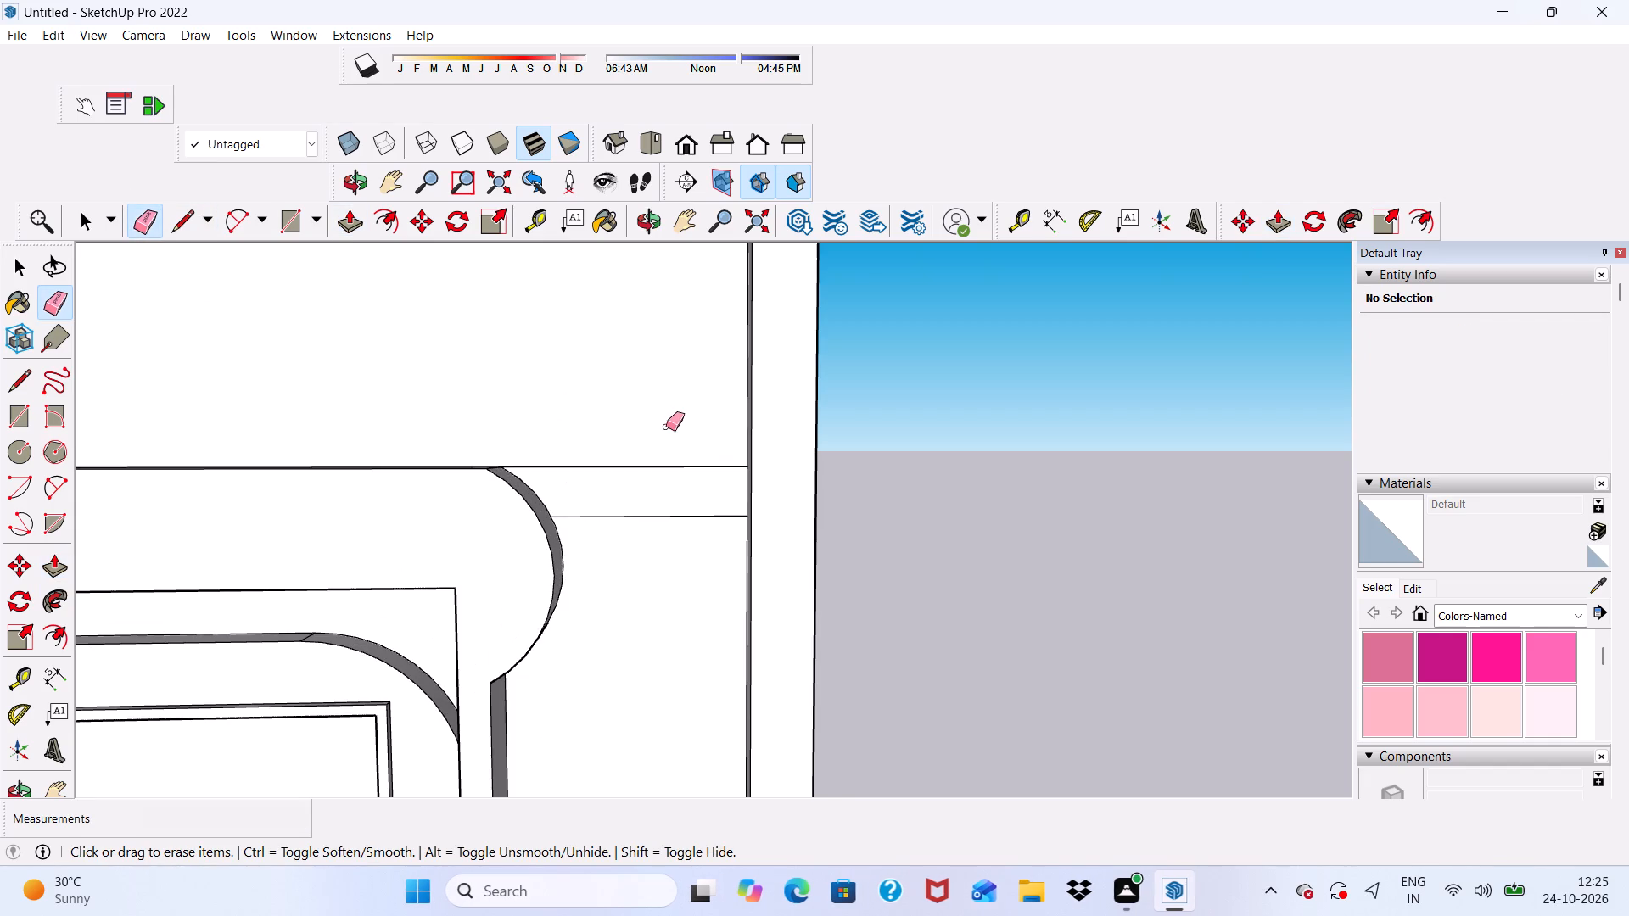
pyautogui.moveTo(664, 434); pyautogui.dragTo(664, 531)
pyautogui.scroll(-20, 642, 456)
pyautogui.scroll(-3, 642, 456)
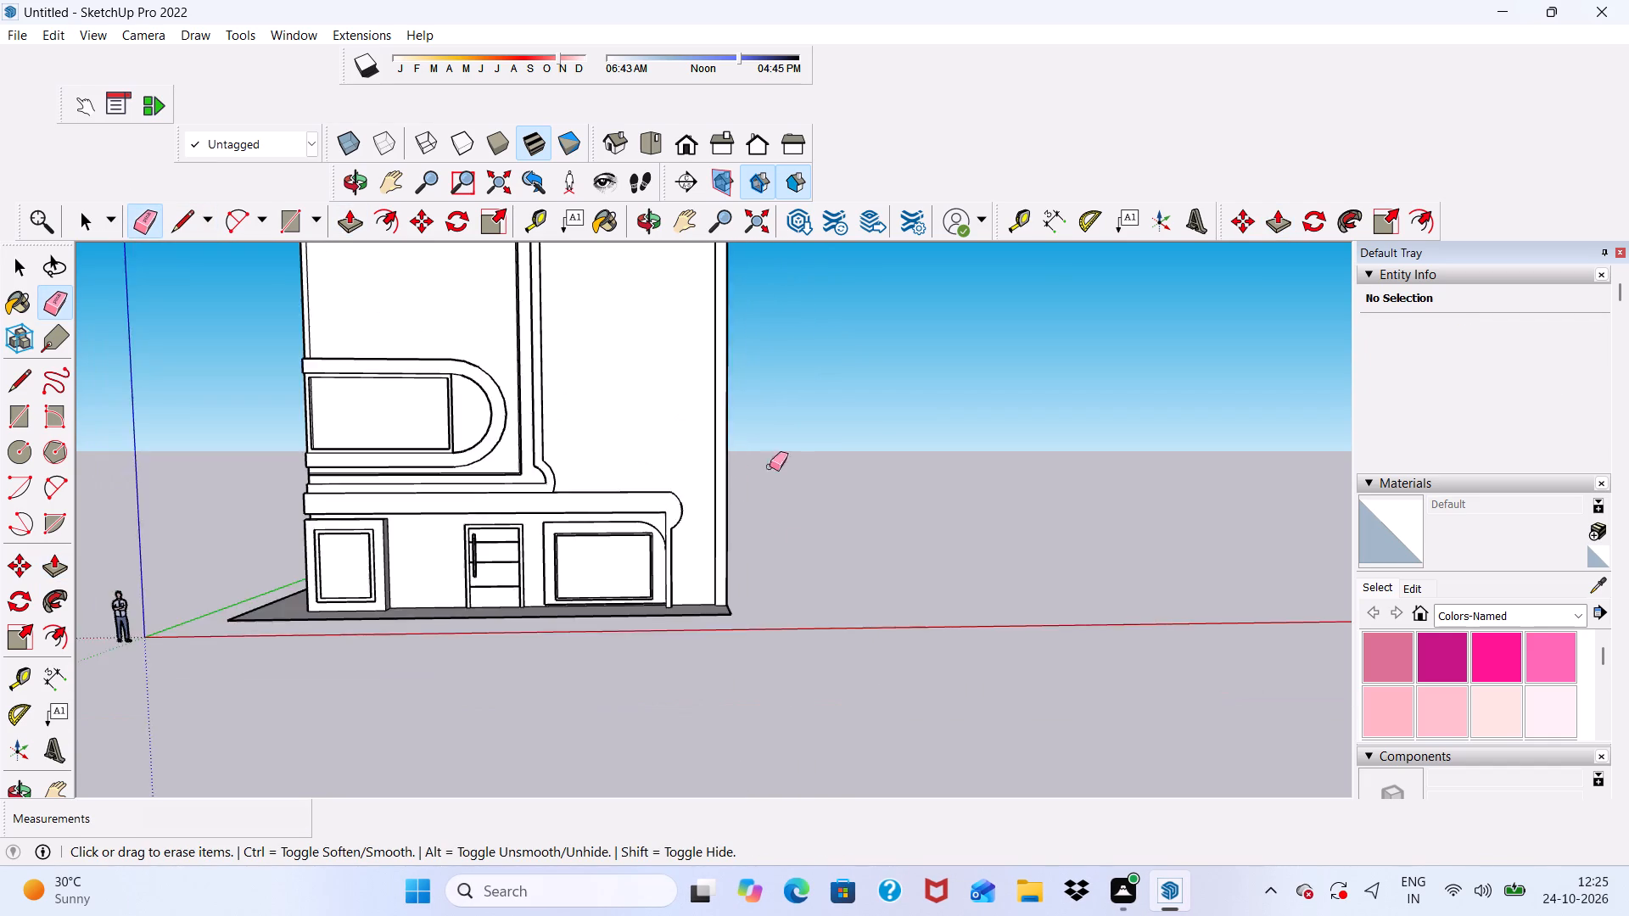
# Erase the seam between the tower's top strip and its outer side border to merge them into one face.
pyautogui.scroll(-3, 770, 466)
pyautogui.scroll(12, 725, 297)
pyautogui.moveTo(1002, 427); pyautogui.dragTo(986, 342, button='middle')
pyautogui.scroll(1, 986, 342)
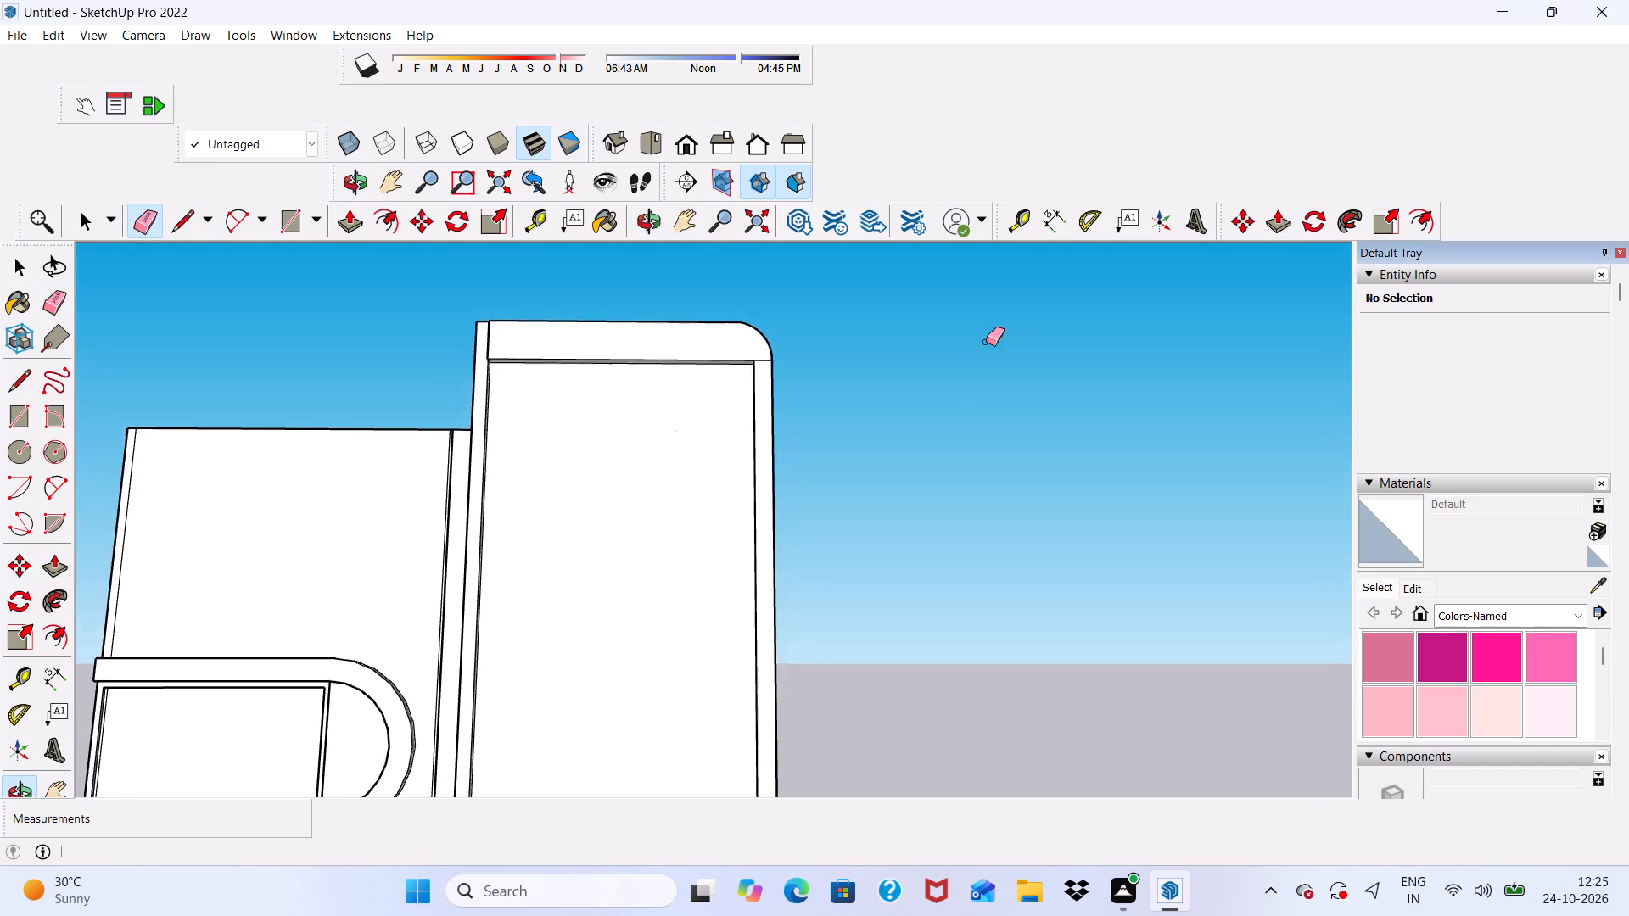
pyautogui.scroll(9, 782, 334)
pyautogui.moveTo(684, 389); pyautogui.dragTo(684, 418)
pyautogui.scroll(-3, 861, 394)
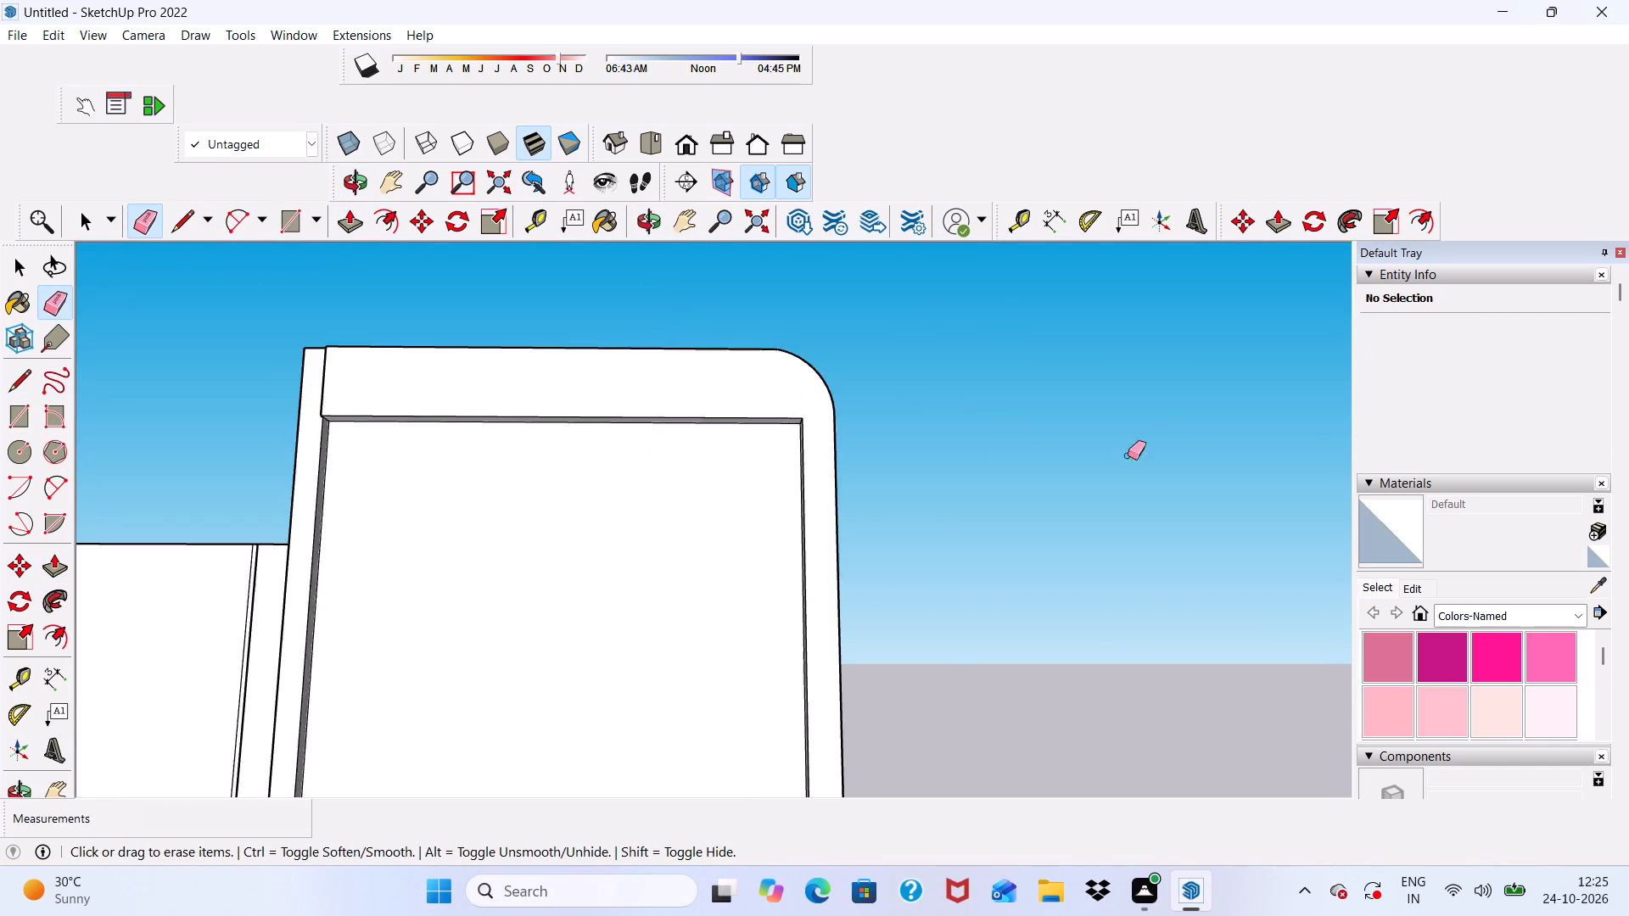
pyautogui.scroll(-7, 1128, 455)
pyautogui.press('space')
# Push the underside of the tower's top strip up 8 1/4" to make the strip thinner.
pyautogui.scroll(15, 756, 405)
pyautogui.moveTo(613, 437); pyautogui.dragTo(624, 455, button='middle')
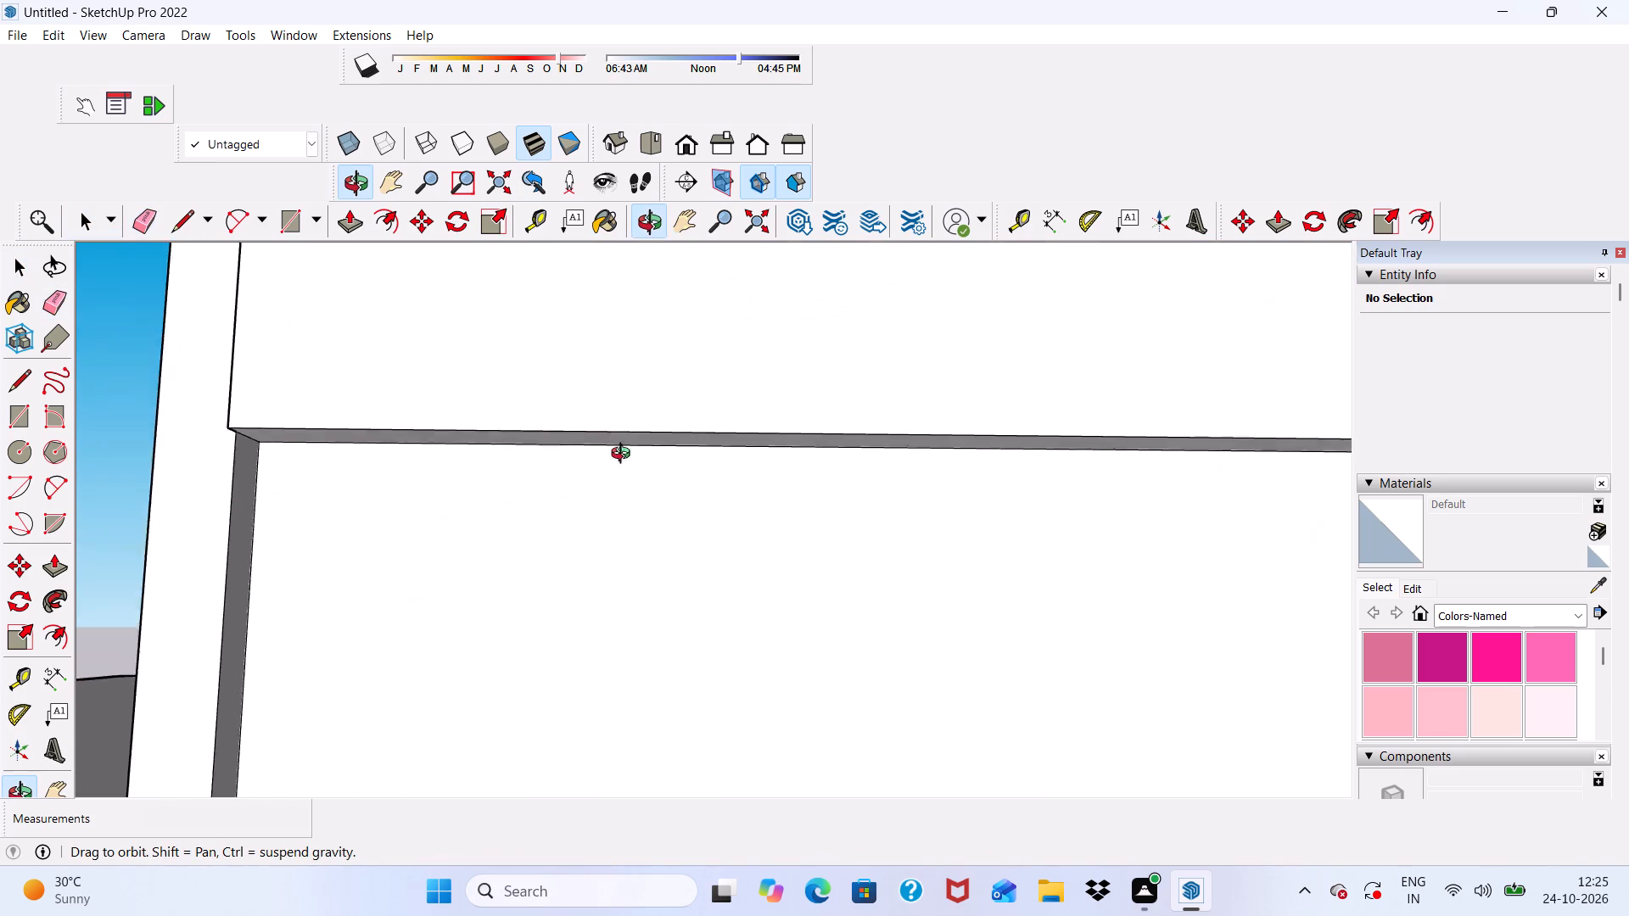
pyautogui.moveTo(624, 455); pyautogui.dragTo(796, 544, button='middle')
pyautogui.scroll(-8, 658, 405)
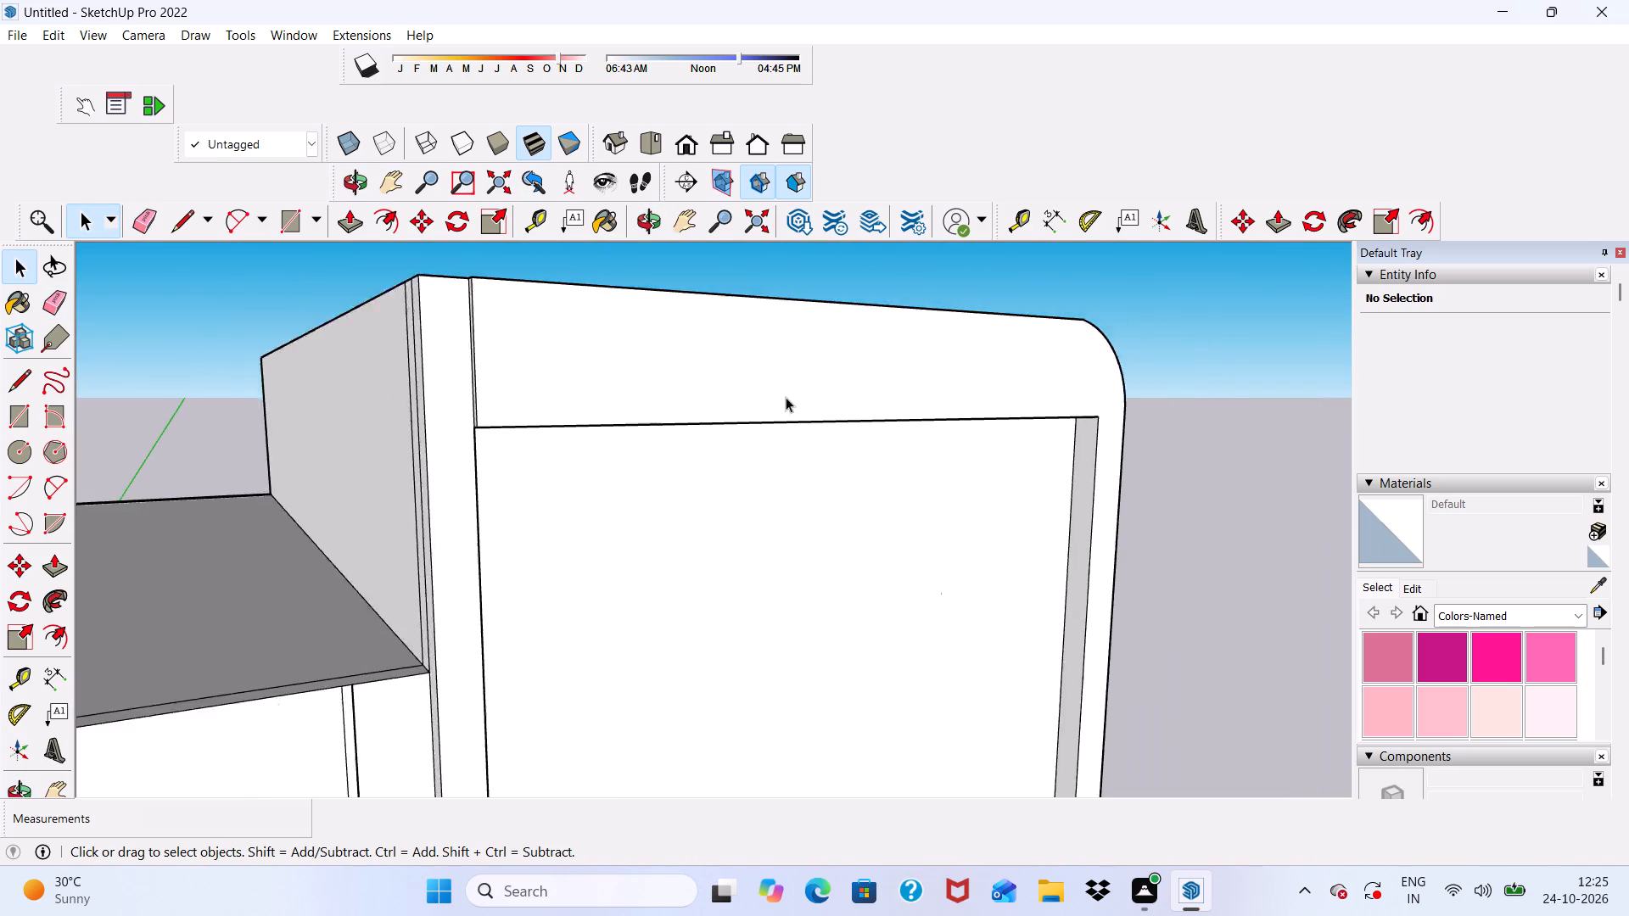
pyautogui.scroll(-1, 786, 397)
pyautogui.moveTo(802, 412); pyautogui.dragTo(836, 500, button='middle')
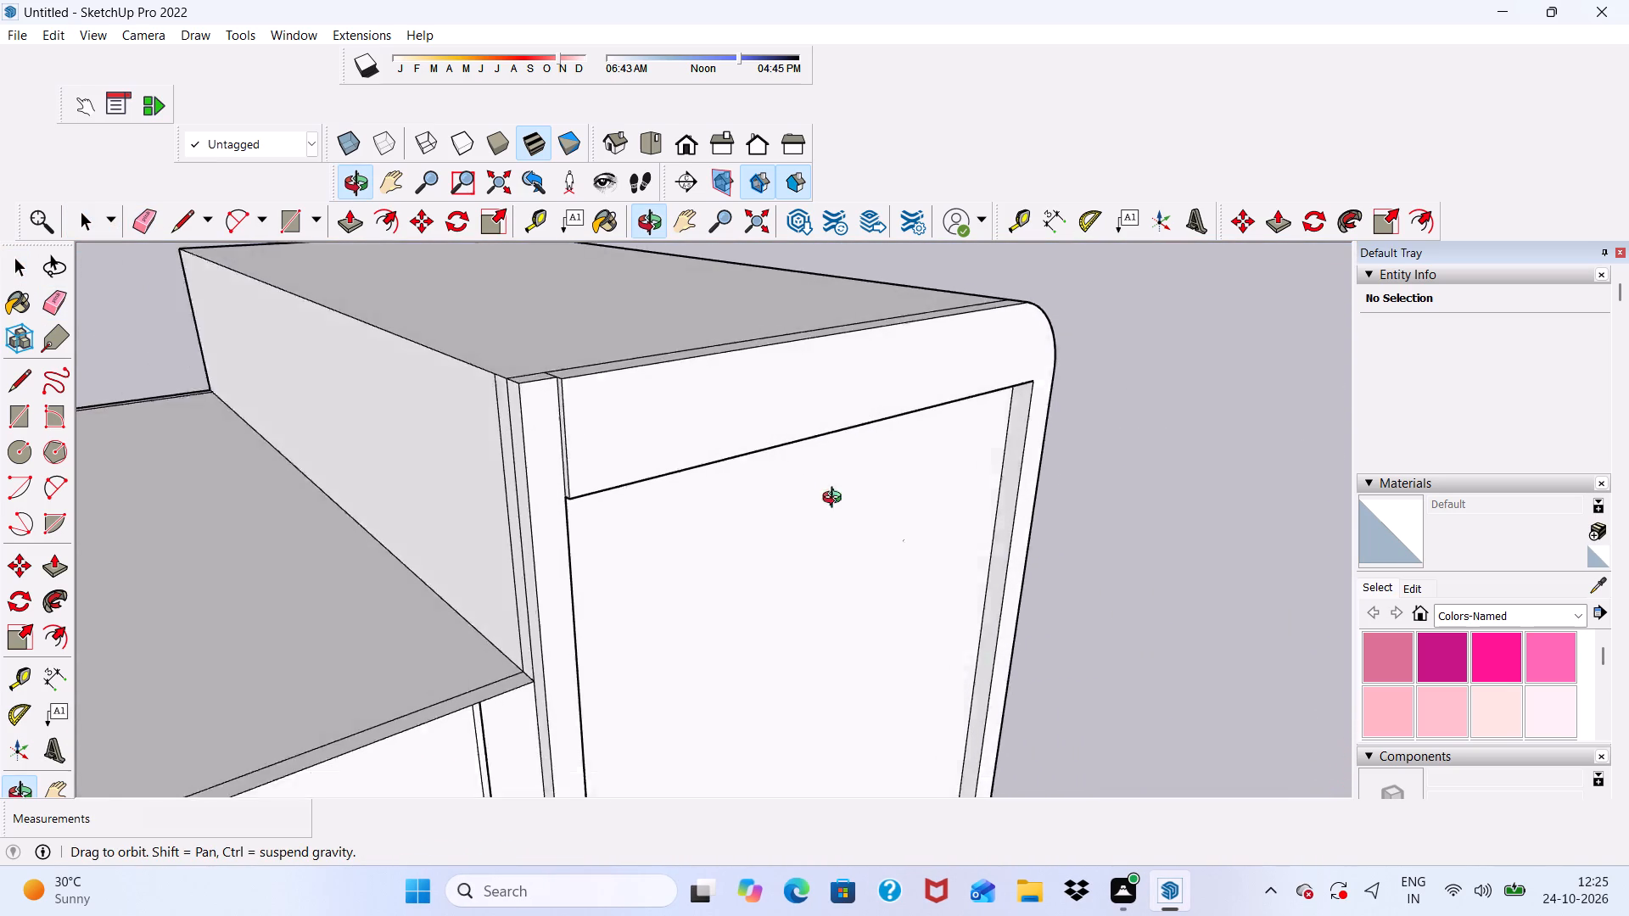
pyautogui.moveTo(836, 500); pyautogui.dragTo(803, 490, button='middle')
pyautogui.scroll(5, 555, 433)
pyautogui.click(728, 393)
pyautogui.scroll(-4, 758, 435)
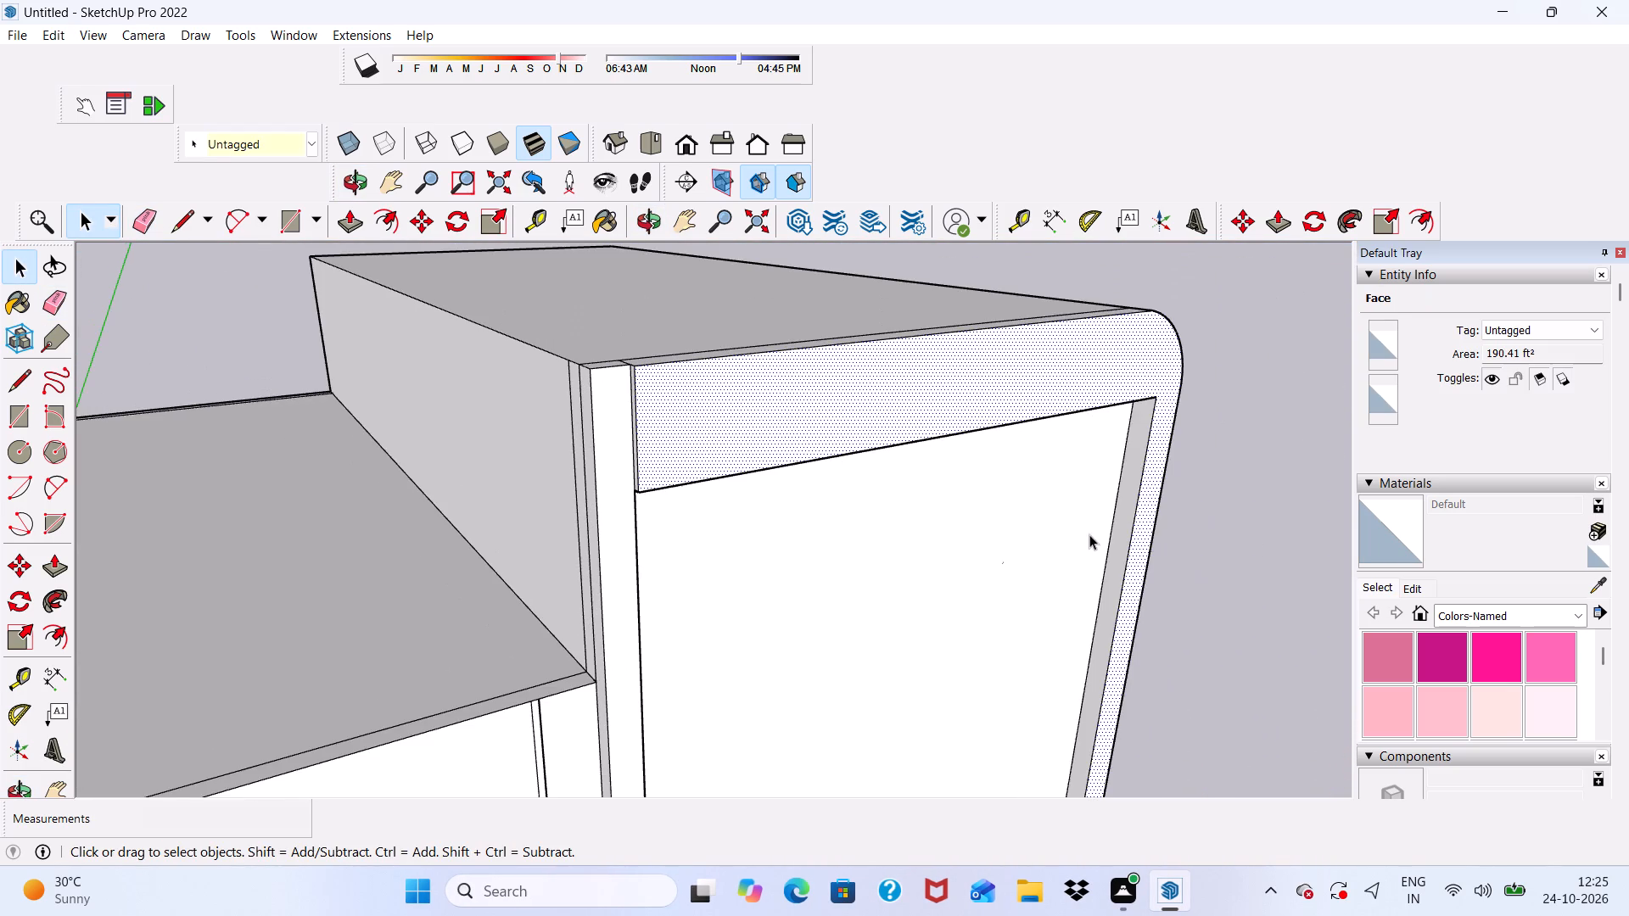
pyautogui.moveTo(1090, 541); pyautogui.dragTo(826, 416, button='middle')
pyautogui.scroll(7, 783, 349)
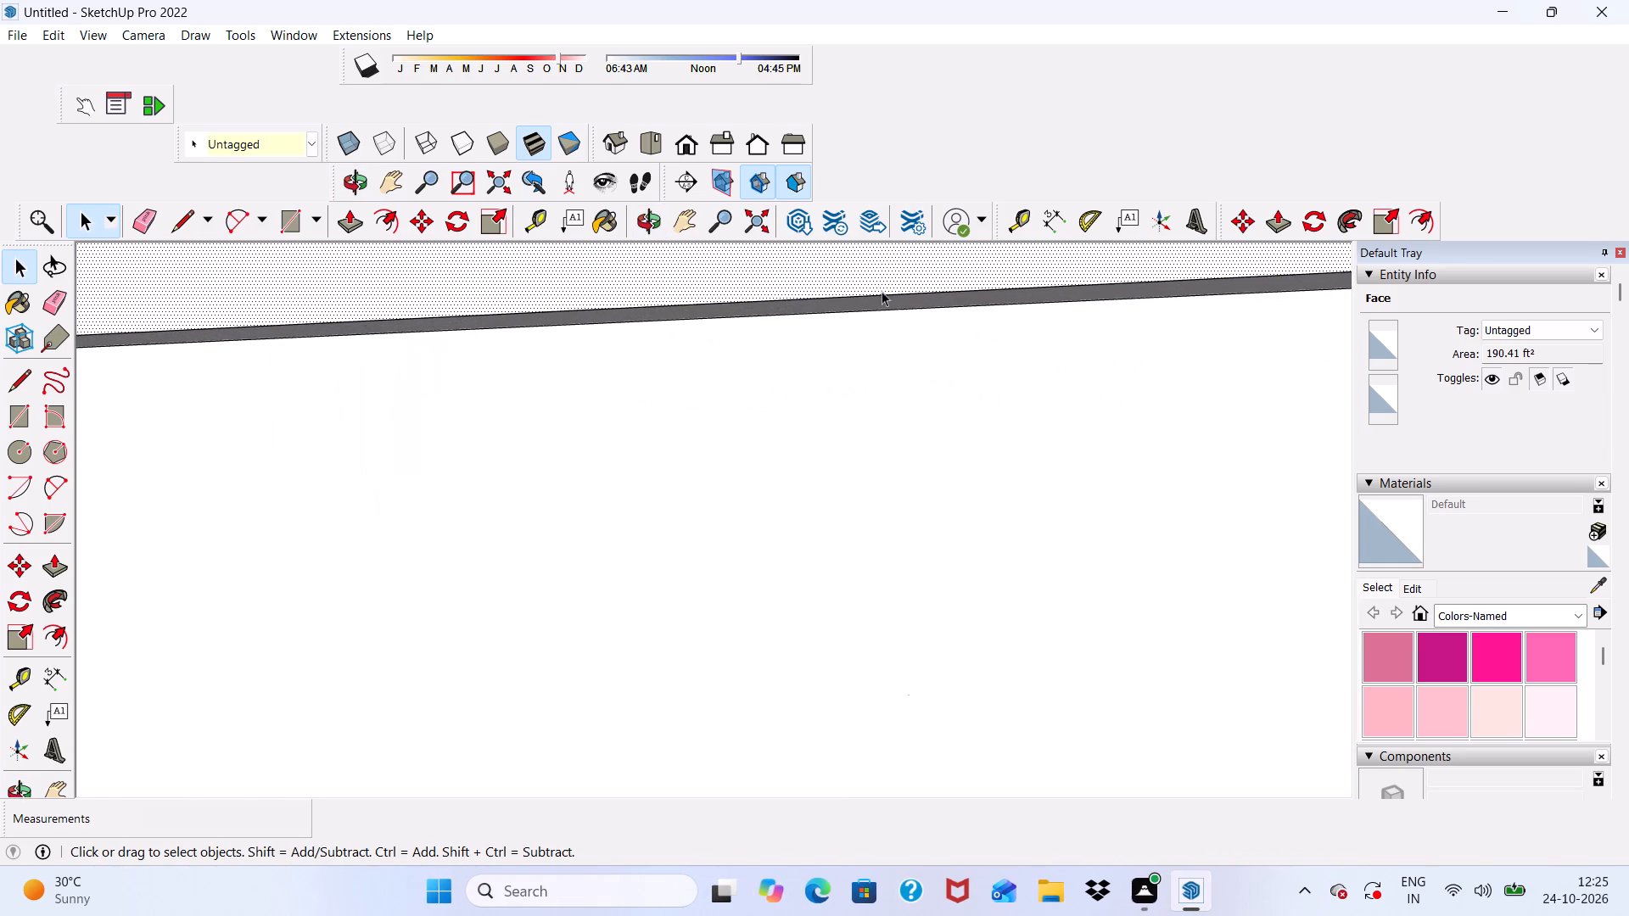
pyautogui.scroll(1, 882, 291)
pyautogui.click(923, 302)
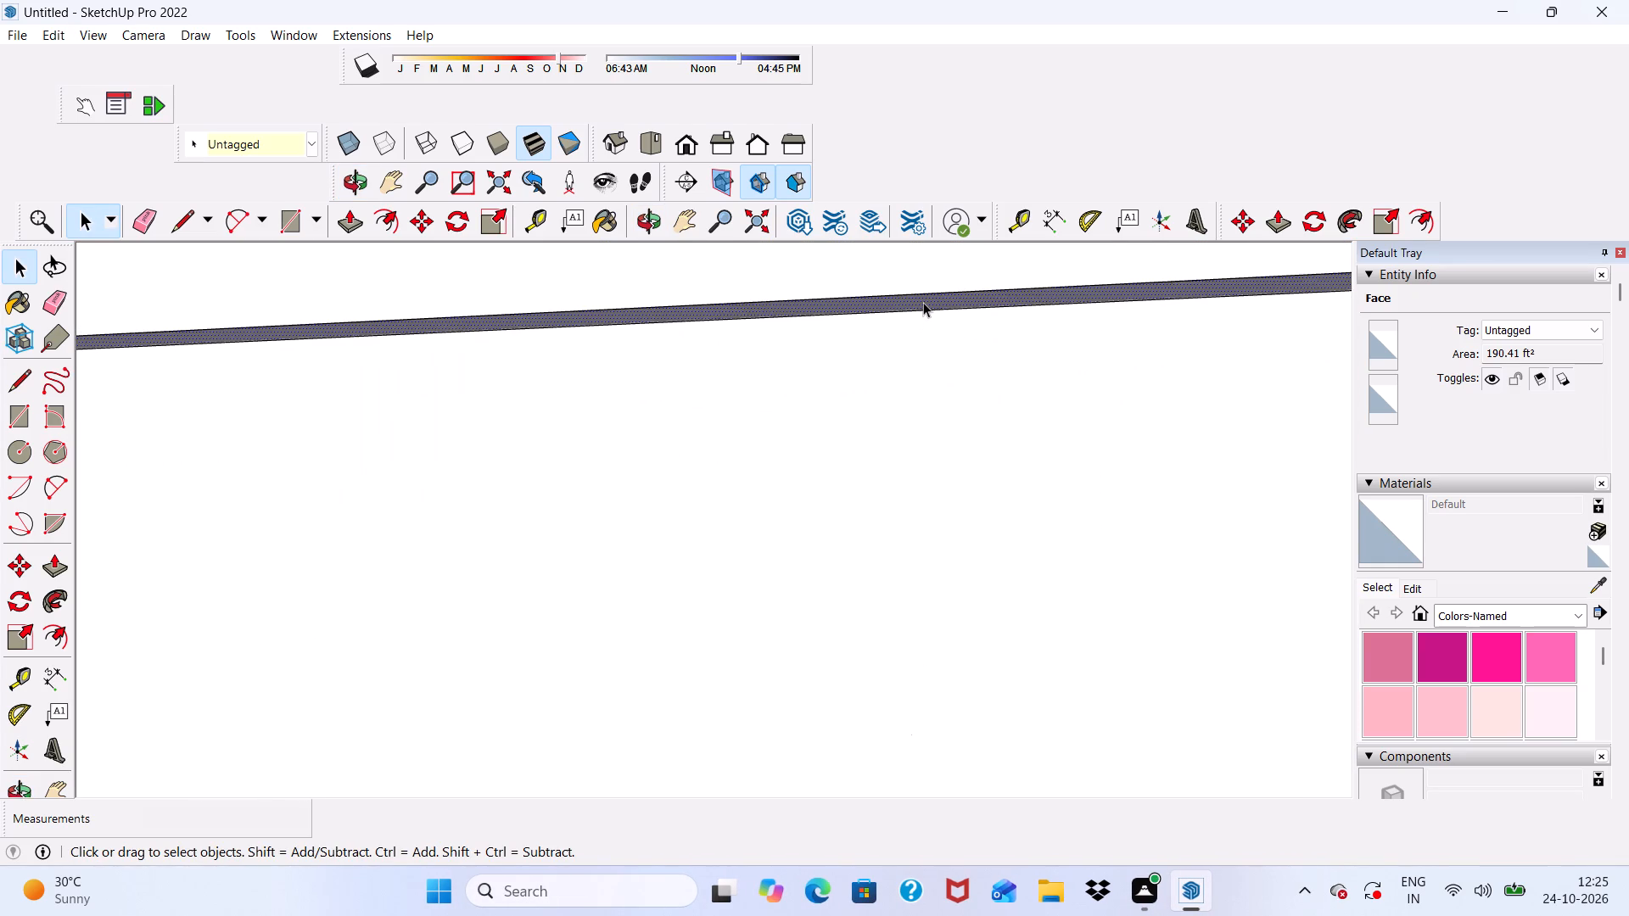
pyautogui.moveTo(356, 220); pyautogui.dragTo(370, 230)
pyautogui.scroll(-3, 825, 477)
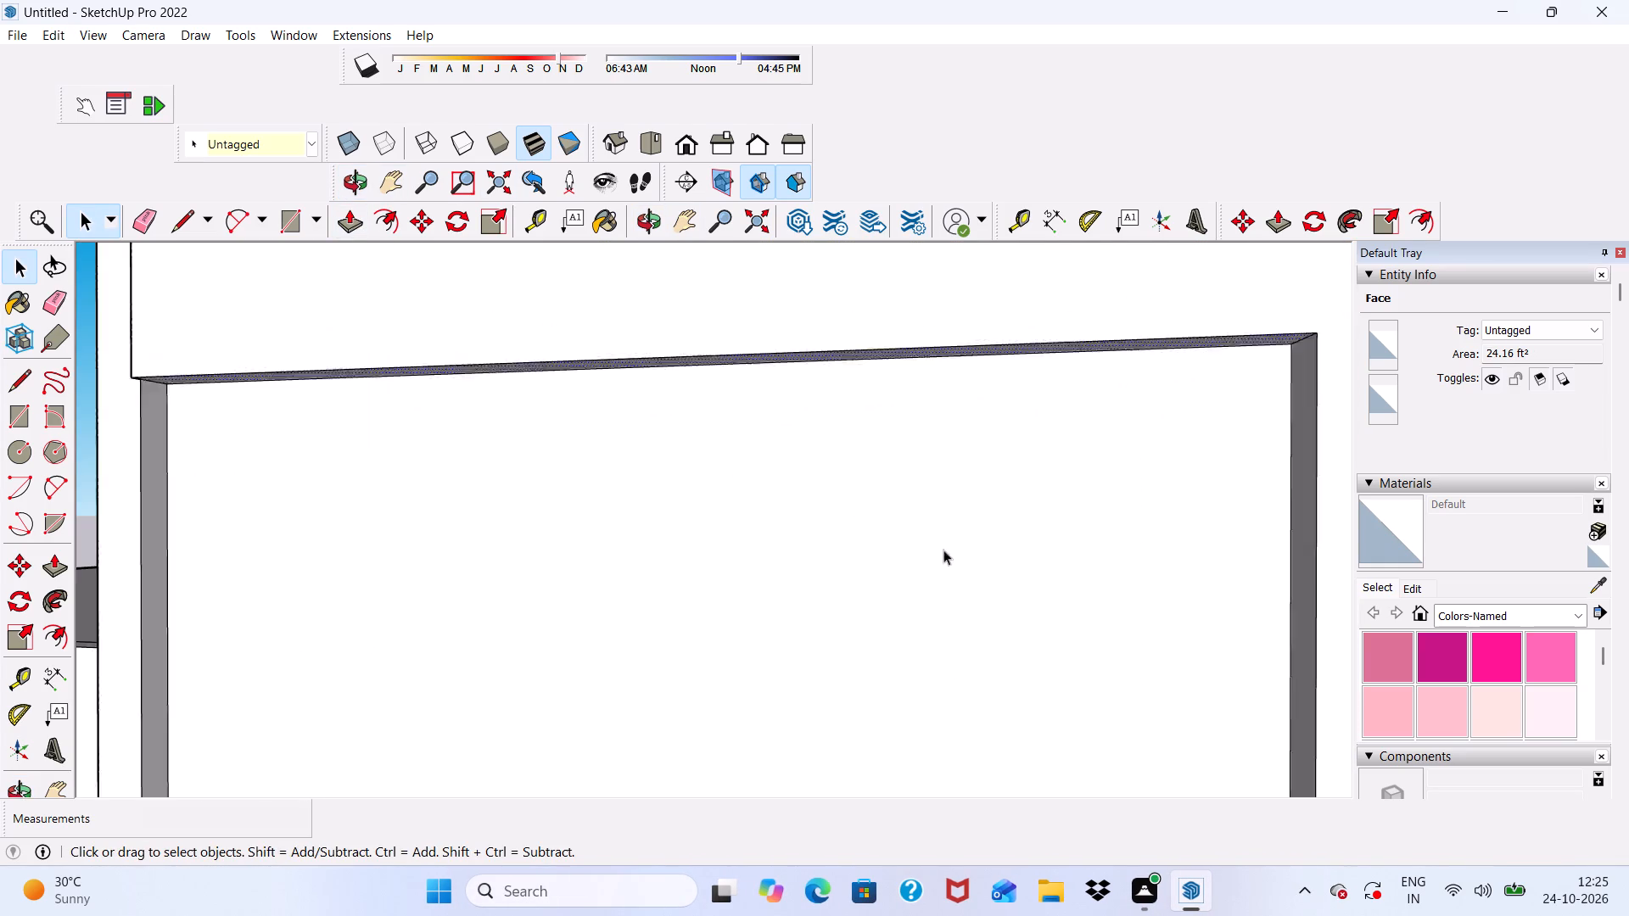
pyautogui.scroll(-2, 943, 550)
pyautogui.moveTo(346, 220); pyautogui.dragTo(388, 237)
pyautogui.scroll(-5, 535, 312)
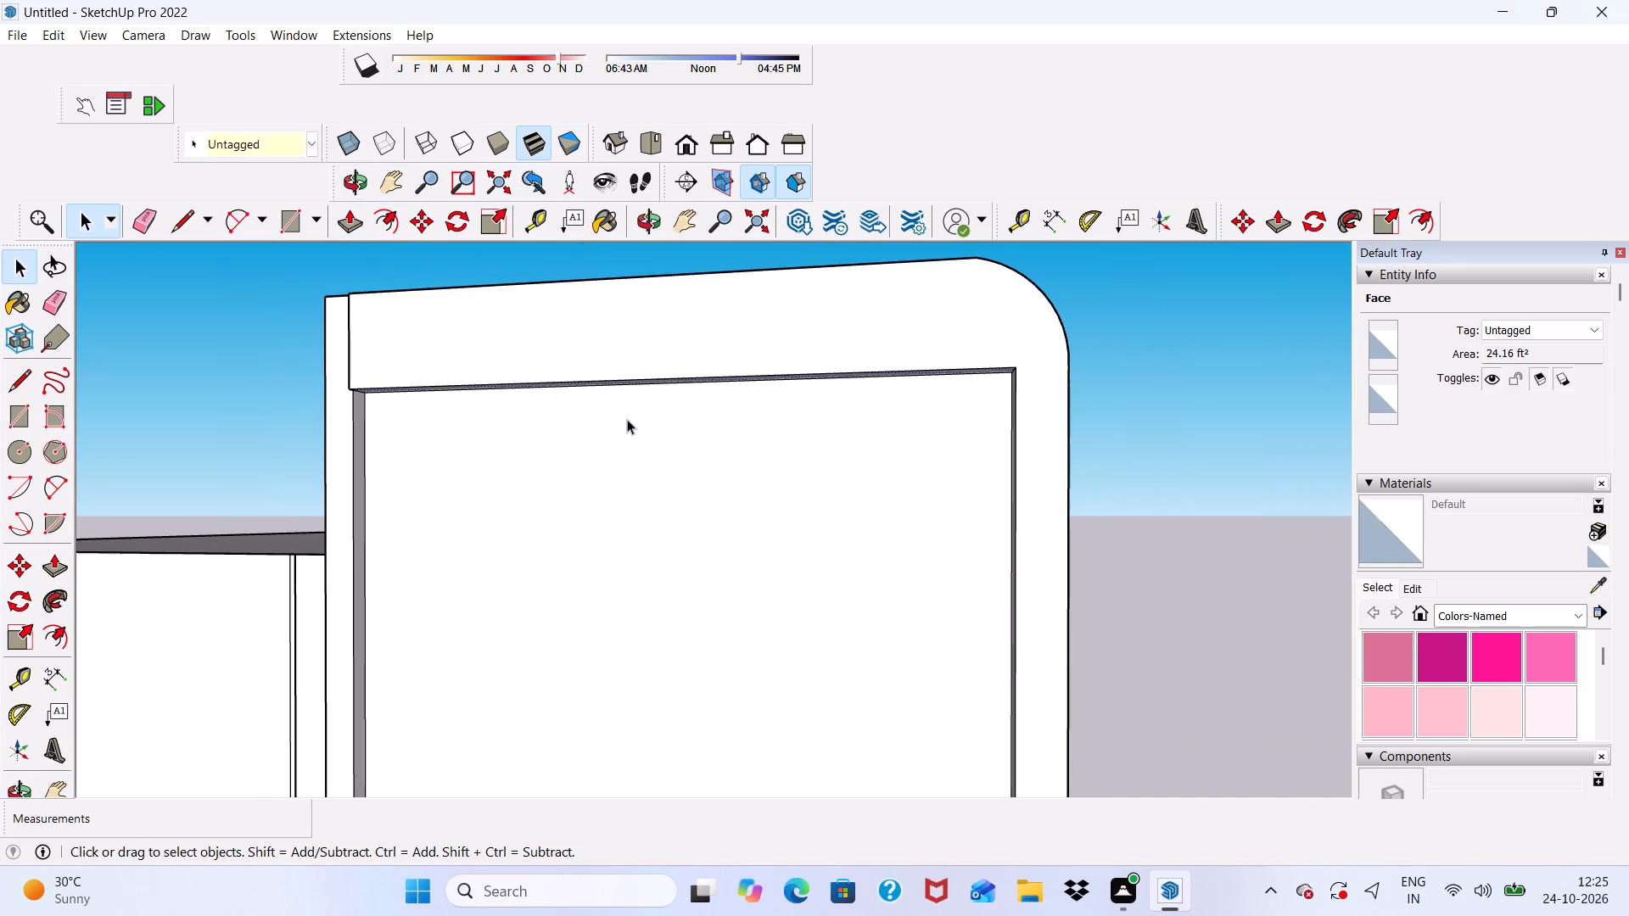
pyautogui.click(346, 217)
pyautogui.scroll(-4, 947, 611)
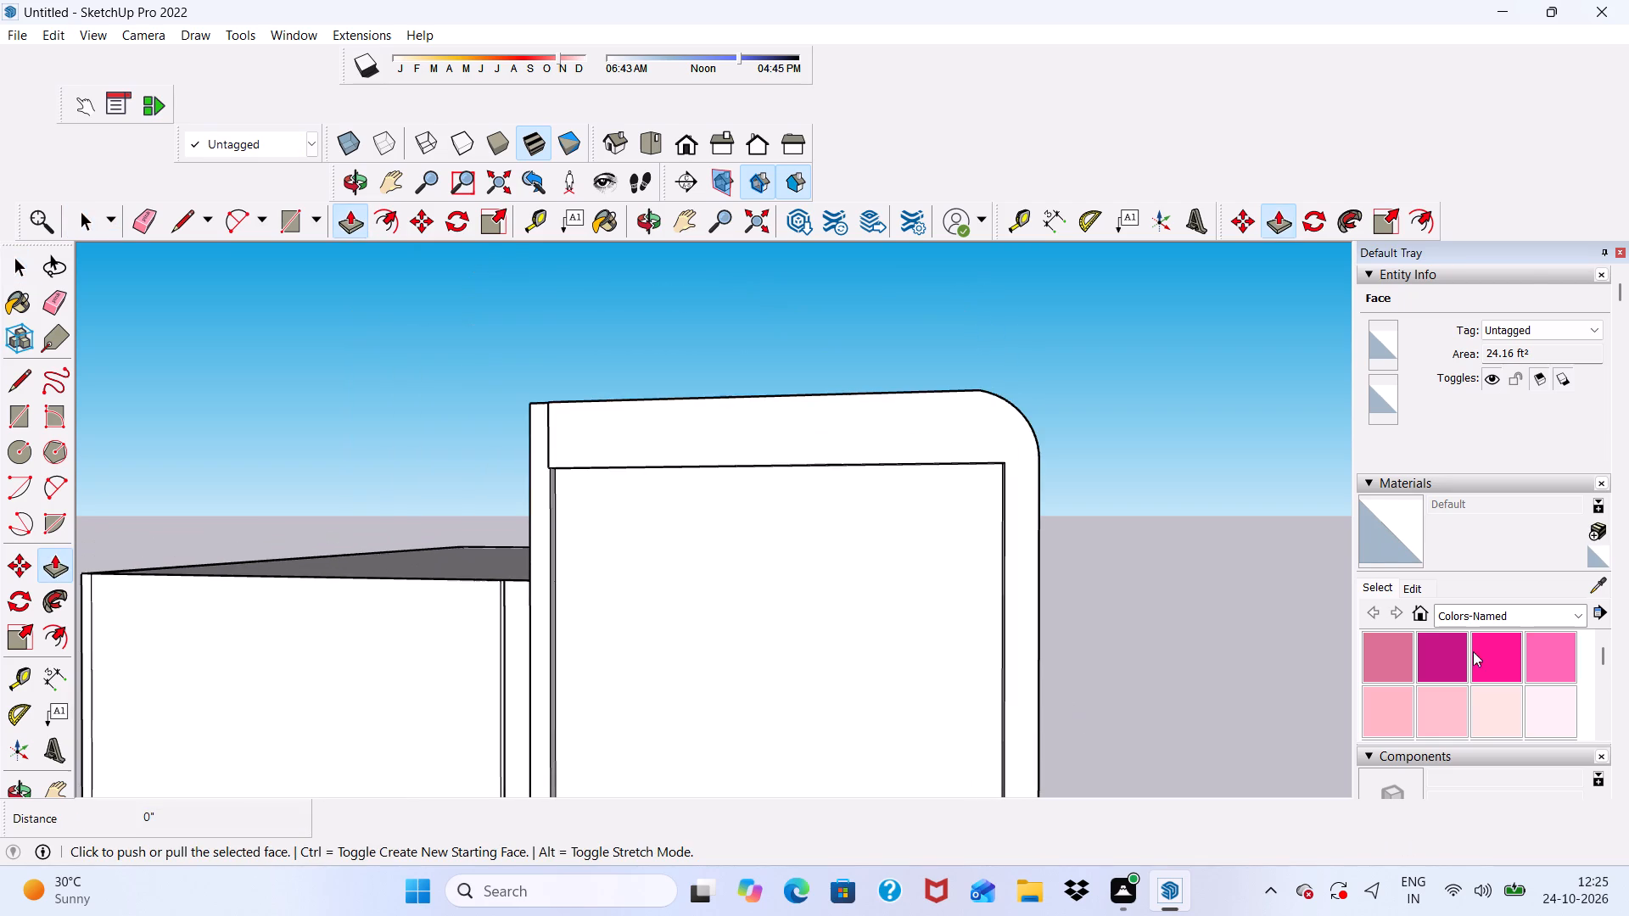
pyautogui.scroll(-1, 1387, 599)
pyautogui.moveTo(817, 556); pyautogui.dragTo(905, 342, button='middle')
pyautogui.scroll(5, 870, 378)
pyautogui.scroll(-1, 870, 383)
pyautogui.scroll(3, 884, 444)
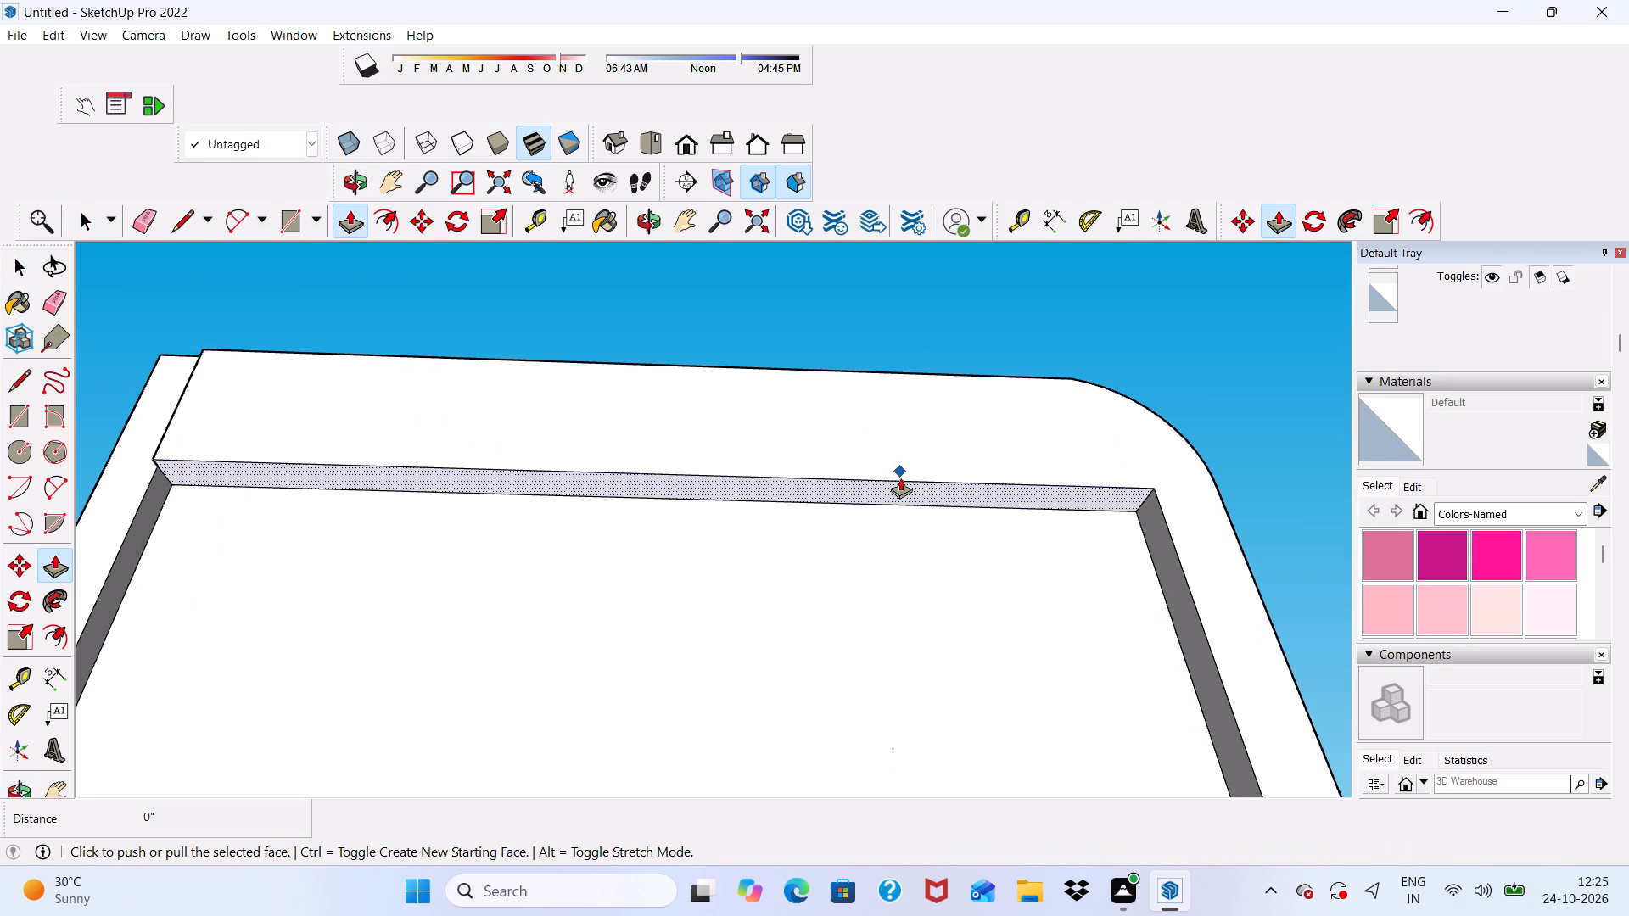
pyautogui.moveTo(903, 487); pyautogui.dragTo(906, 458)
# Examine the tower's raised border and rounded top edge from the front, above and the outer side.
pyautogui.scroll(-8, 906, 458)
pyautogui.moveTo(1054, 500); pyautogui.dragTo(958, 669, button='middle')
pyautogui.scroll(1, 1017, 547)
pyautogui.scroll(-4, 1016, 539)
pyautogui.moveTo(1016, 568); pyautogui.dragTo(1022, 588, button='middle')
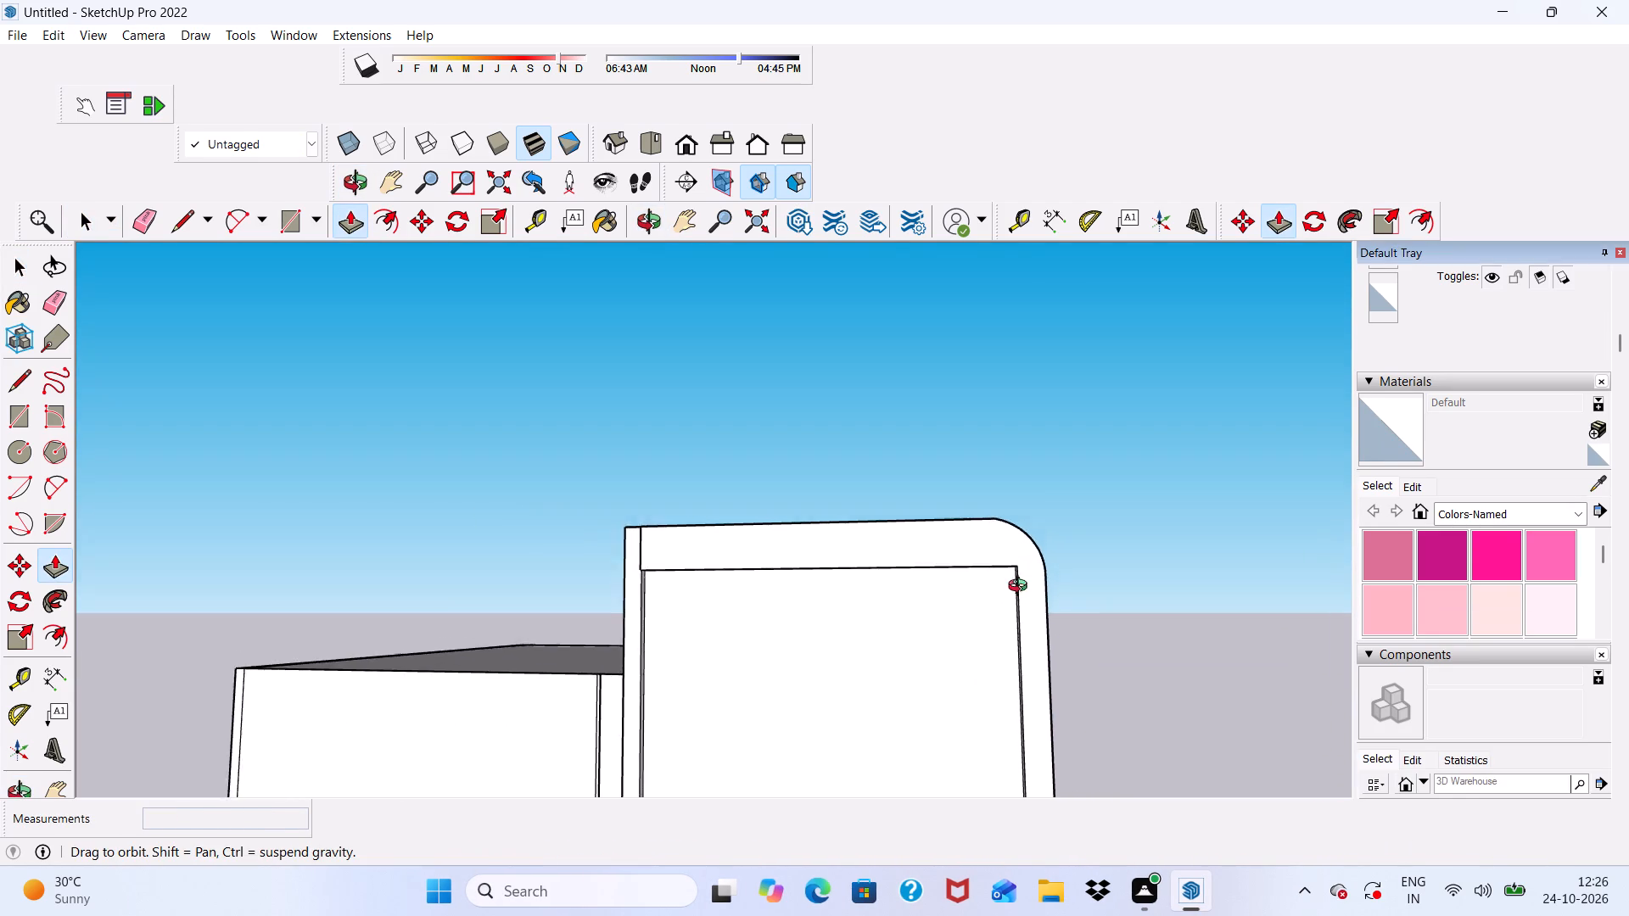
pyautogui.moveTo(1022, 588); pyautogui.dragTo(1195, 523, button='middle')
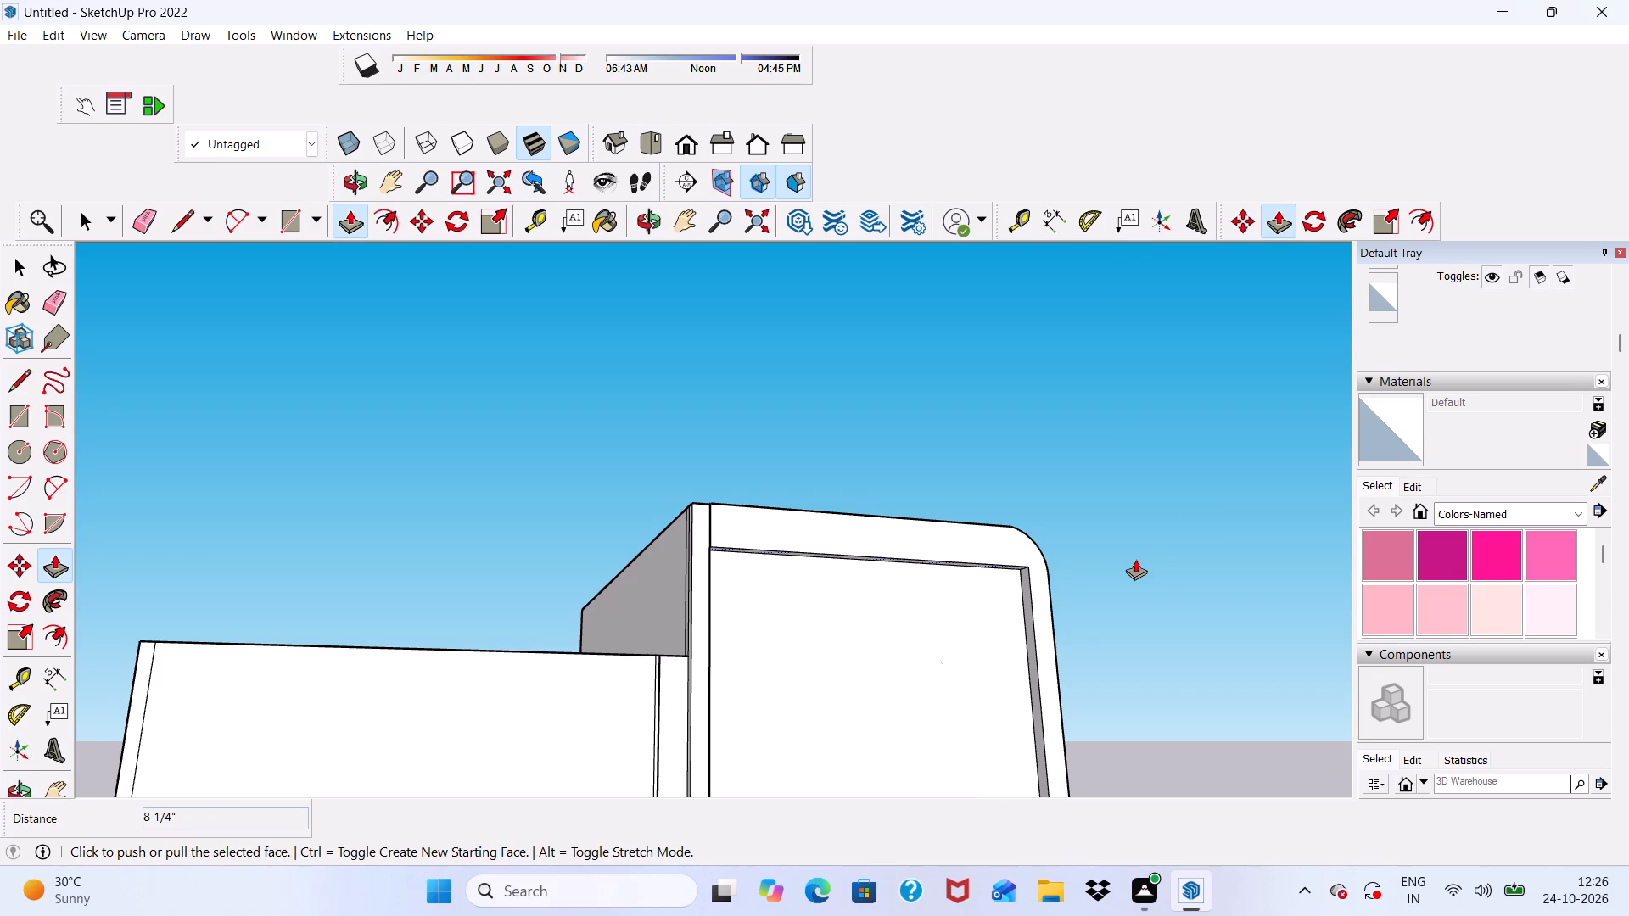
pyautogui.scroll(-4, 1121, 557)
pyautogui.moveTo(1097, 561); pyautogui.dragTo(1053, 656, button='middle')
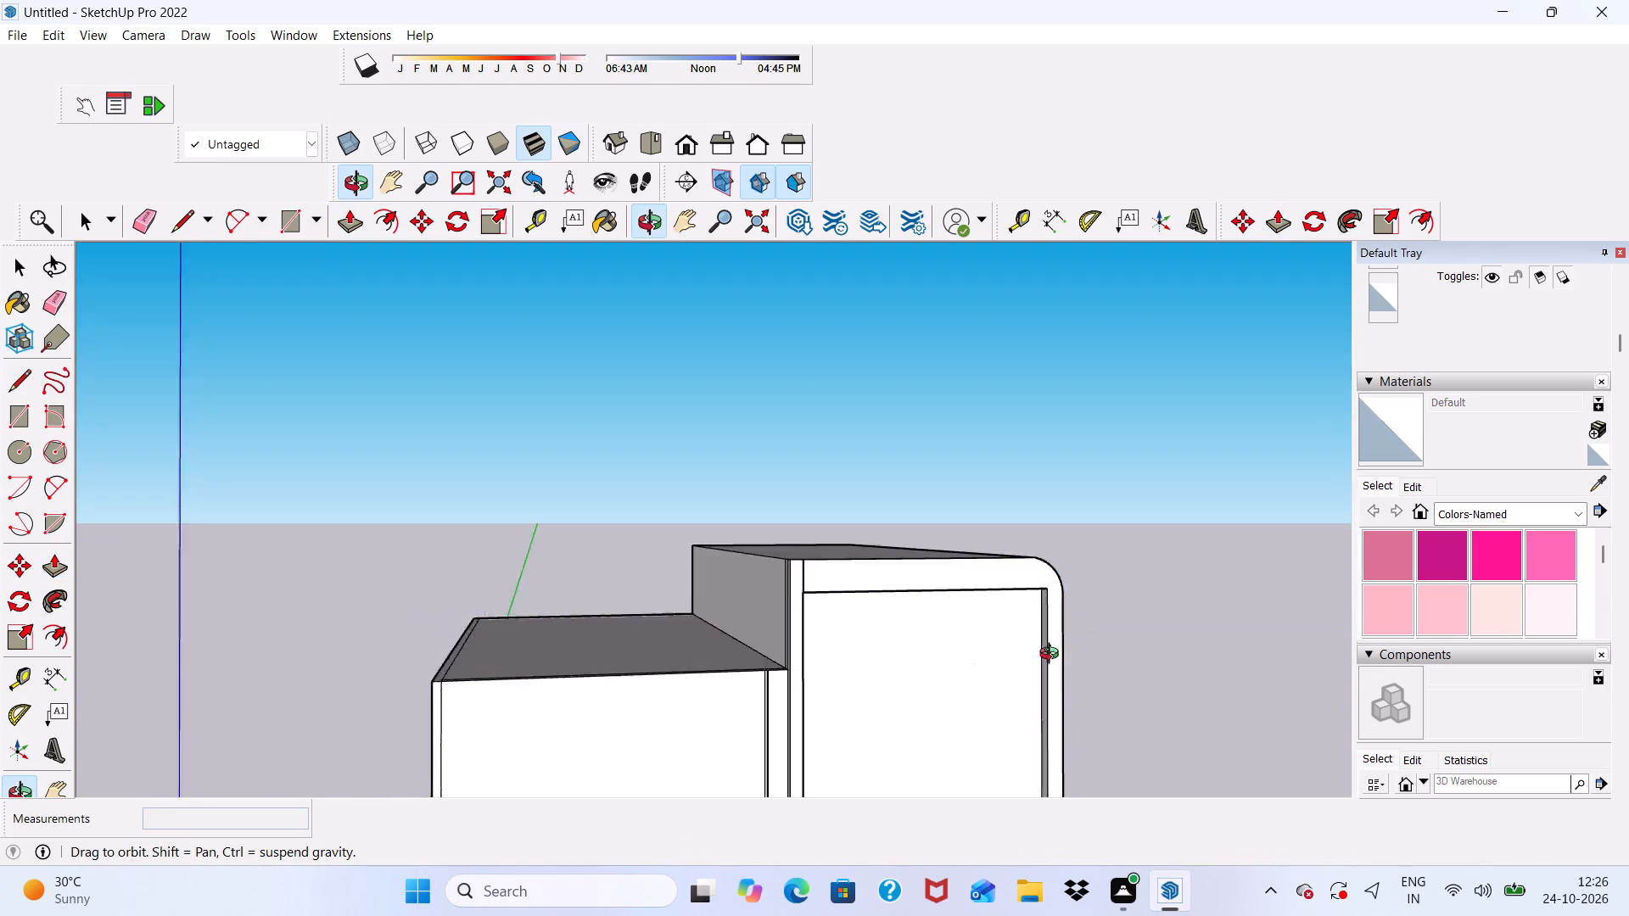
pyautogui.moveTo(1053, 656); pyautogui.dragTo(927, 645, button='middle')
pyautogui.scroll(5, 910, 642)
pyautogui.scroll(-5, 957, 518)
pyautogui.scroll(1, 1109, 564)
pyautogui.moveTo(1110, 570); pyautogui.dragTo(910, 632, button='middle')
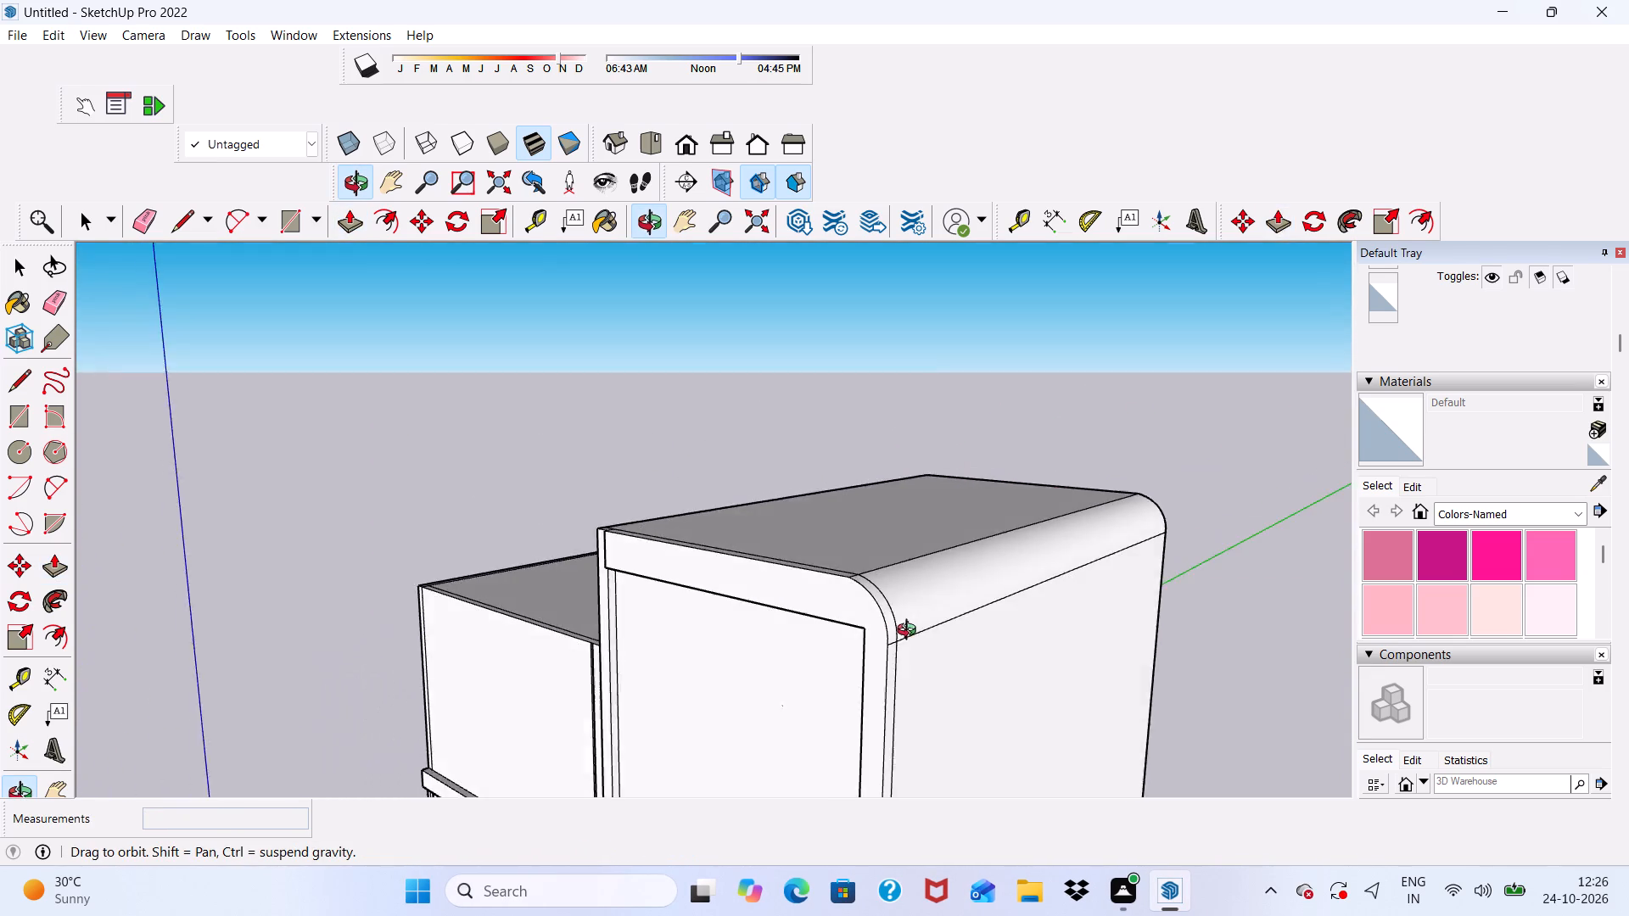
pyautogui.moveTo(910, 632); pyautogui.dragTo(910, 631, button='middle')
pyautogui.scroll(5, 910, 630)
pyautogui.scroll(-10, 910, 615)
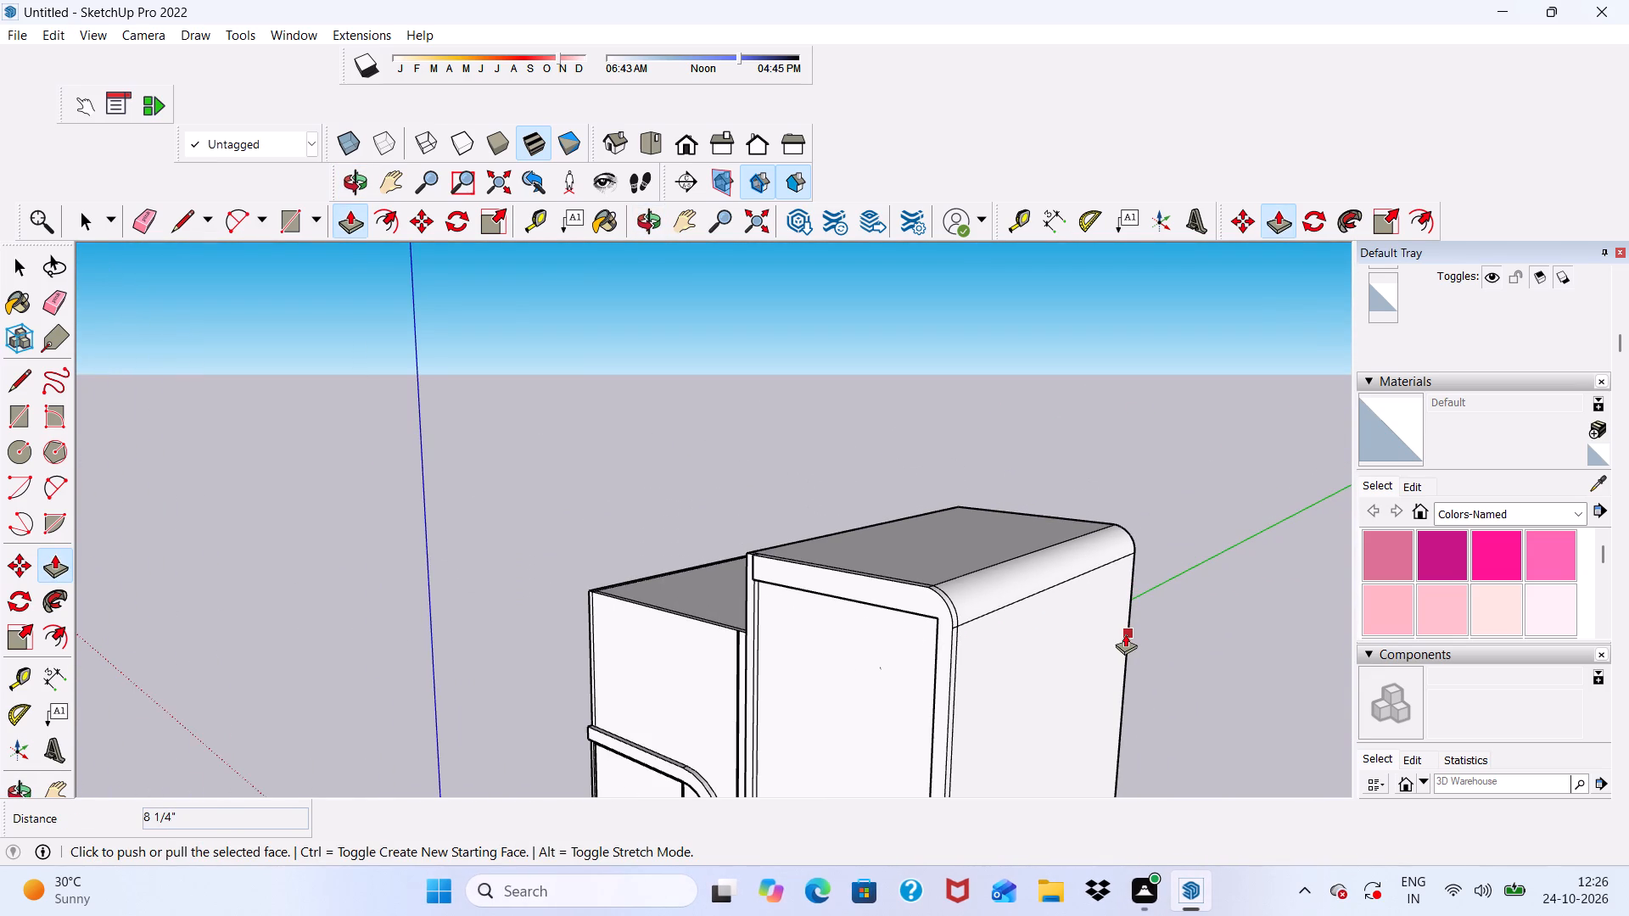
# Undo the border edits, the strip's pull and the corner push, back to the flat tower front with its corner arc.
pyautogui.hotkey('ctrl', 'z')
pyautogui.hotkey('ctrl', 'z')
pyautogui.hotkey('ctrl', 'z')
pyautogui.hotkey('ctrl', 'z')
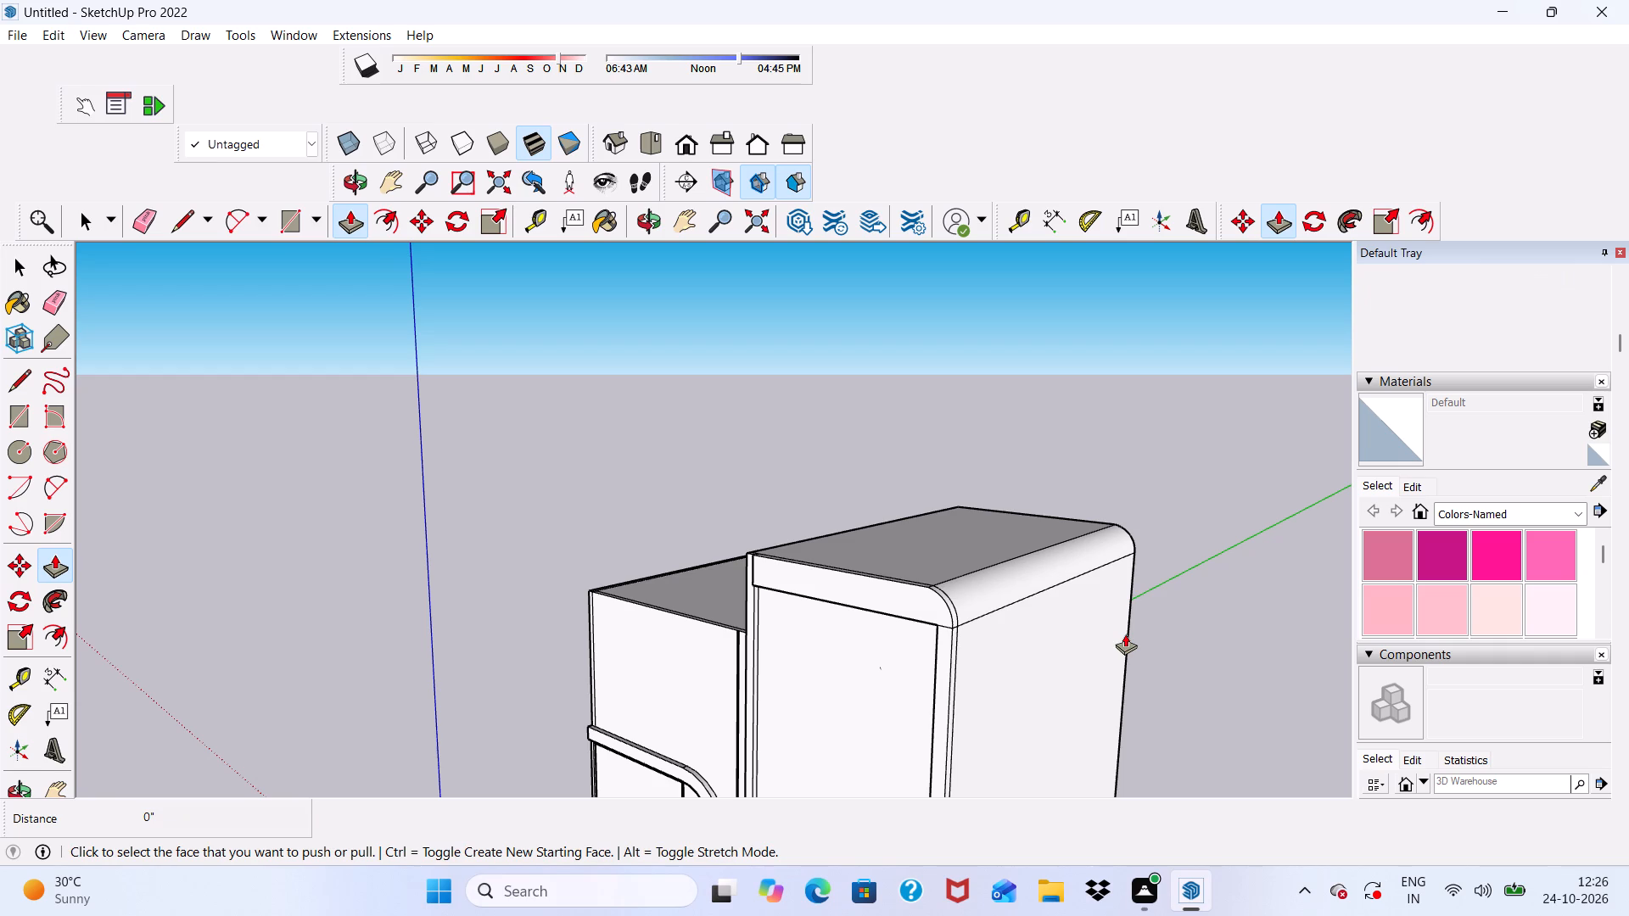
pyautogui.hotkey('ctrl', 'z')
pyautogui.write('zz')
pyautogui.hotkey('ctrl', 'z')
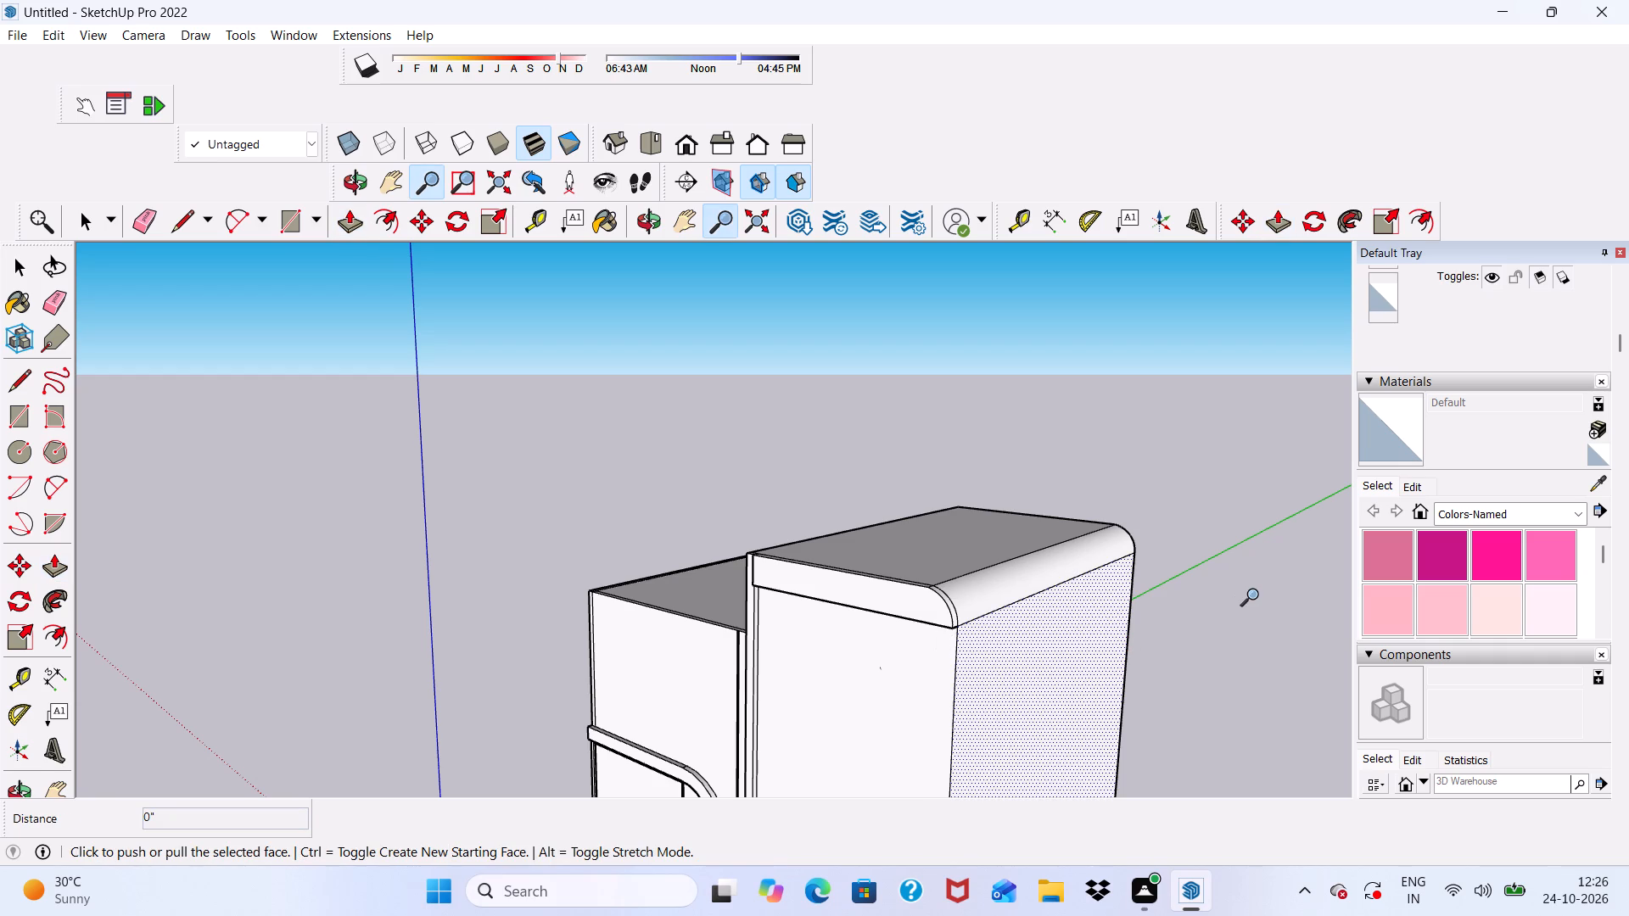
pyautogui.hotkey('ctrl', 'z')
pyautogui.hotkey('ctrl', 'z')
pyautogui.hotkey('ctrl', 'z')
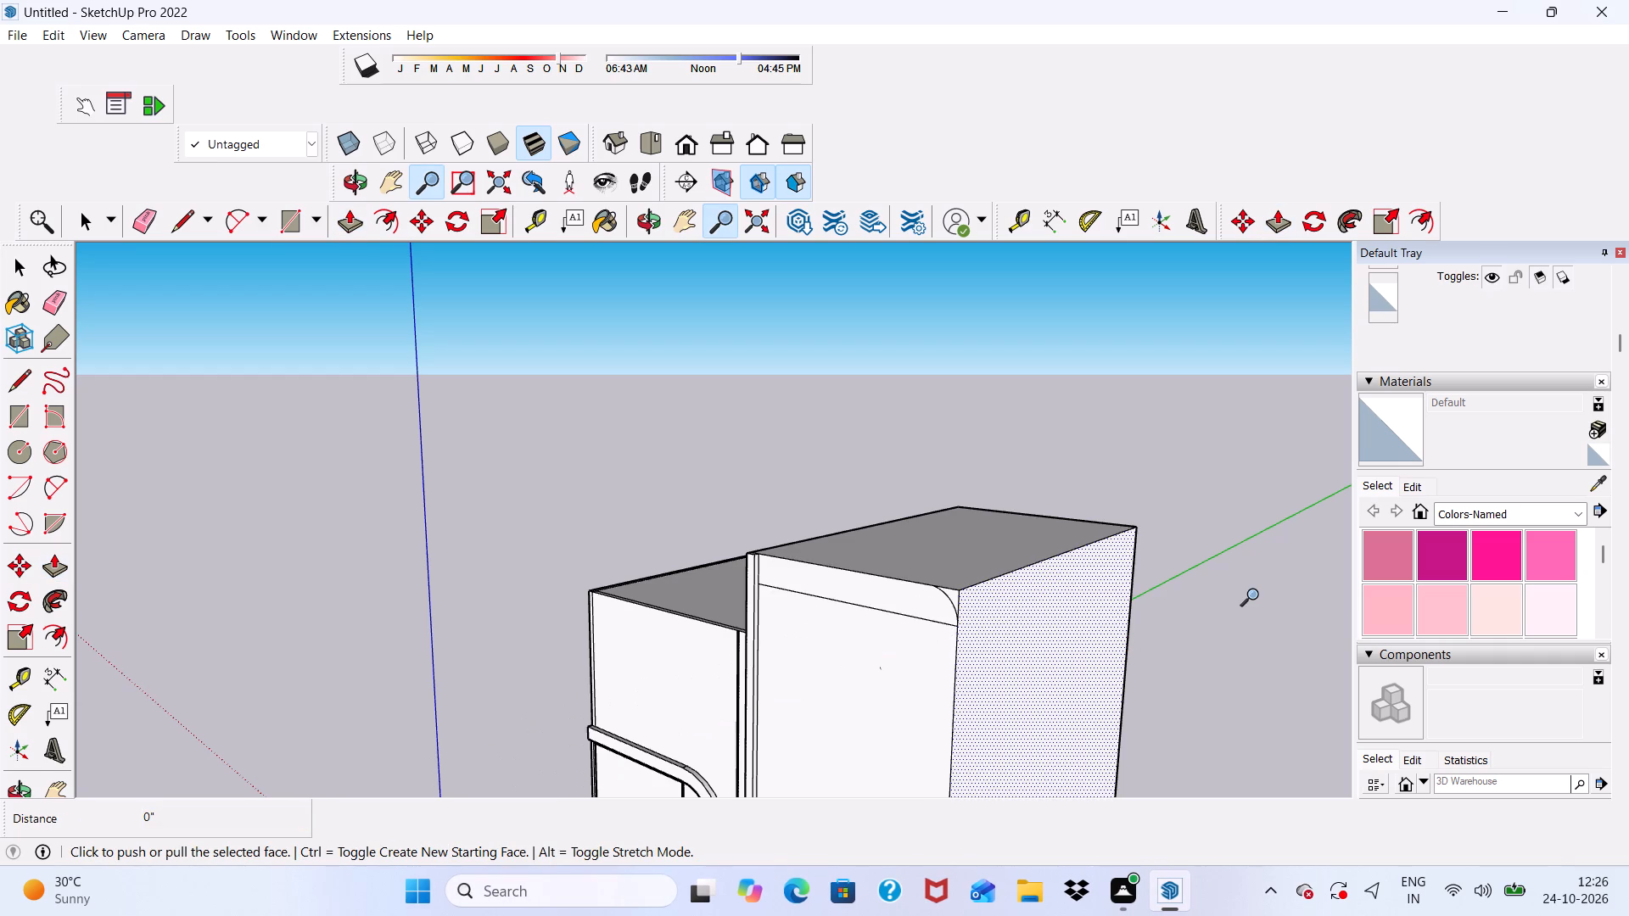
# Undo the existing corner arc on the tower's front face.
pyautogui.hotkey('ctrl', 'z')
pyautogui.press('space')
pyautogui.scroll(2, 1258, 594)
pyautogui.scroll(-6, 1257, 593)
pyautogui.scroll(5, 817, 657)
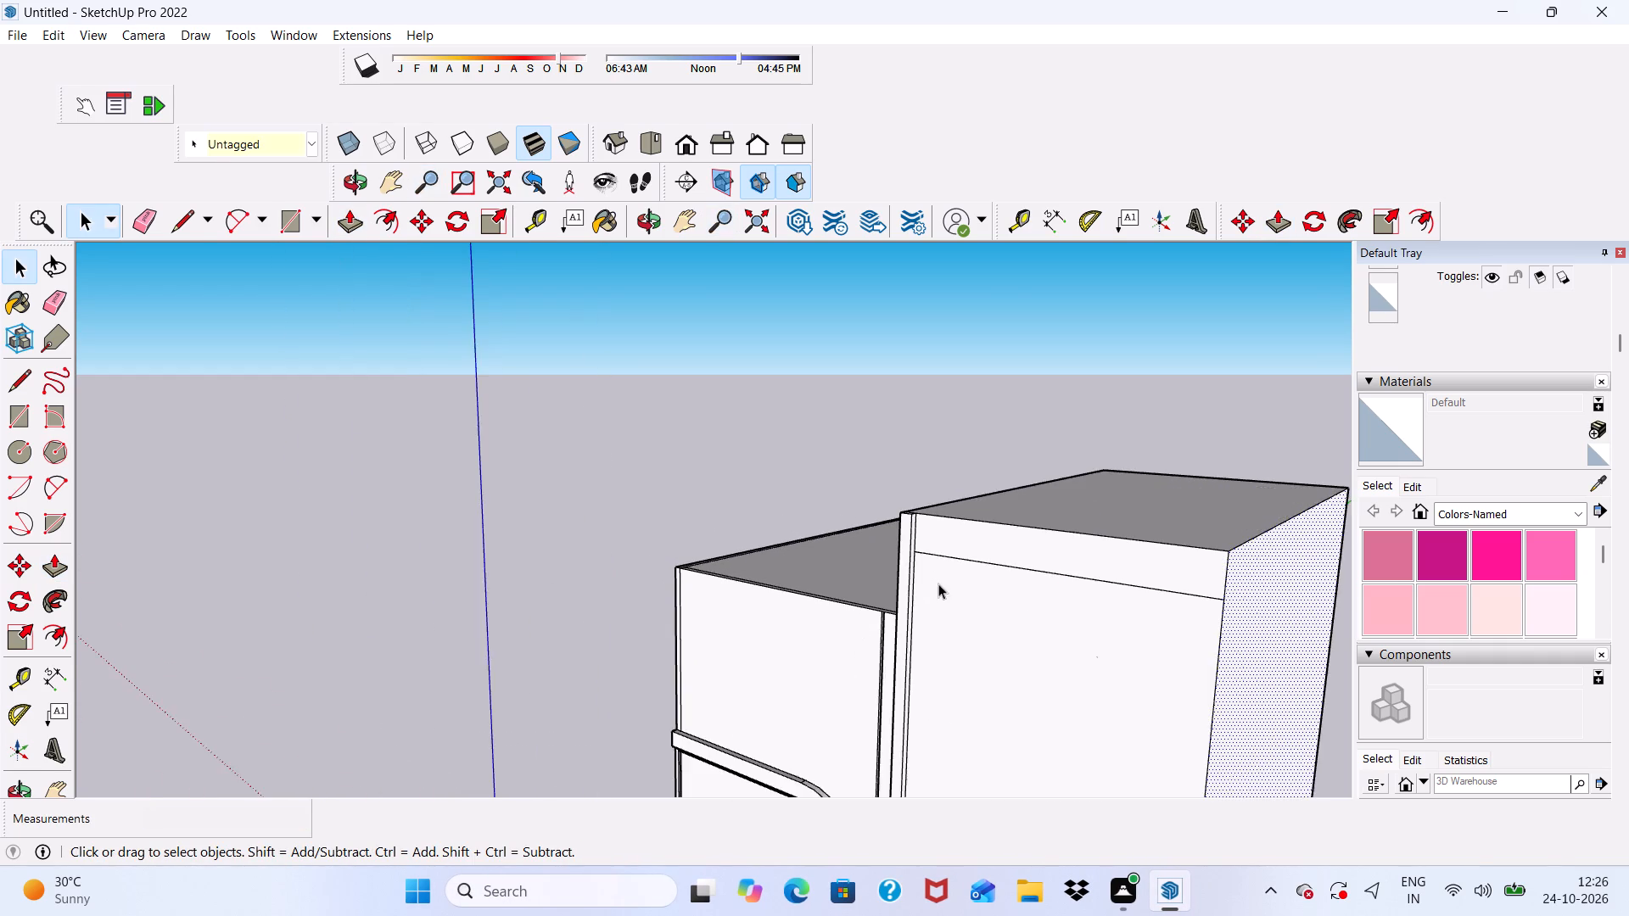
pyautogui.scroll(1, 940, 568)
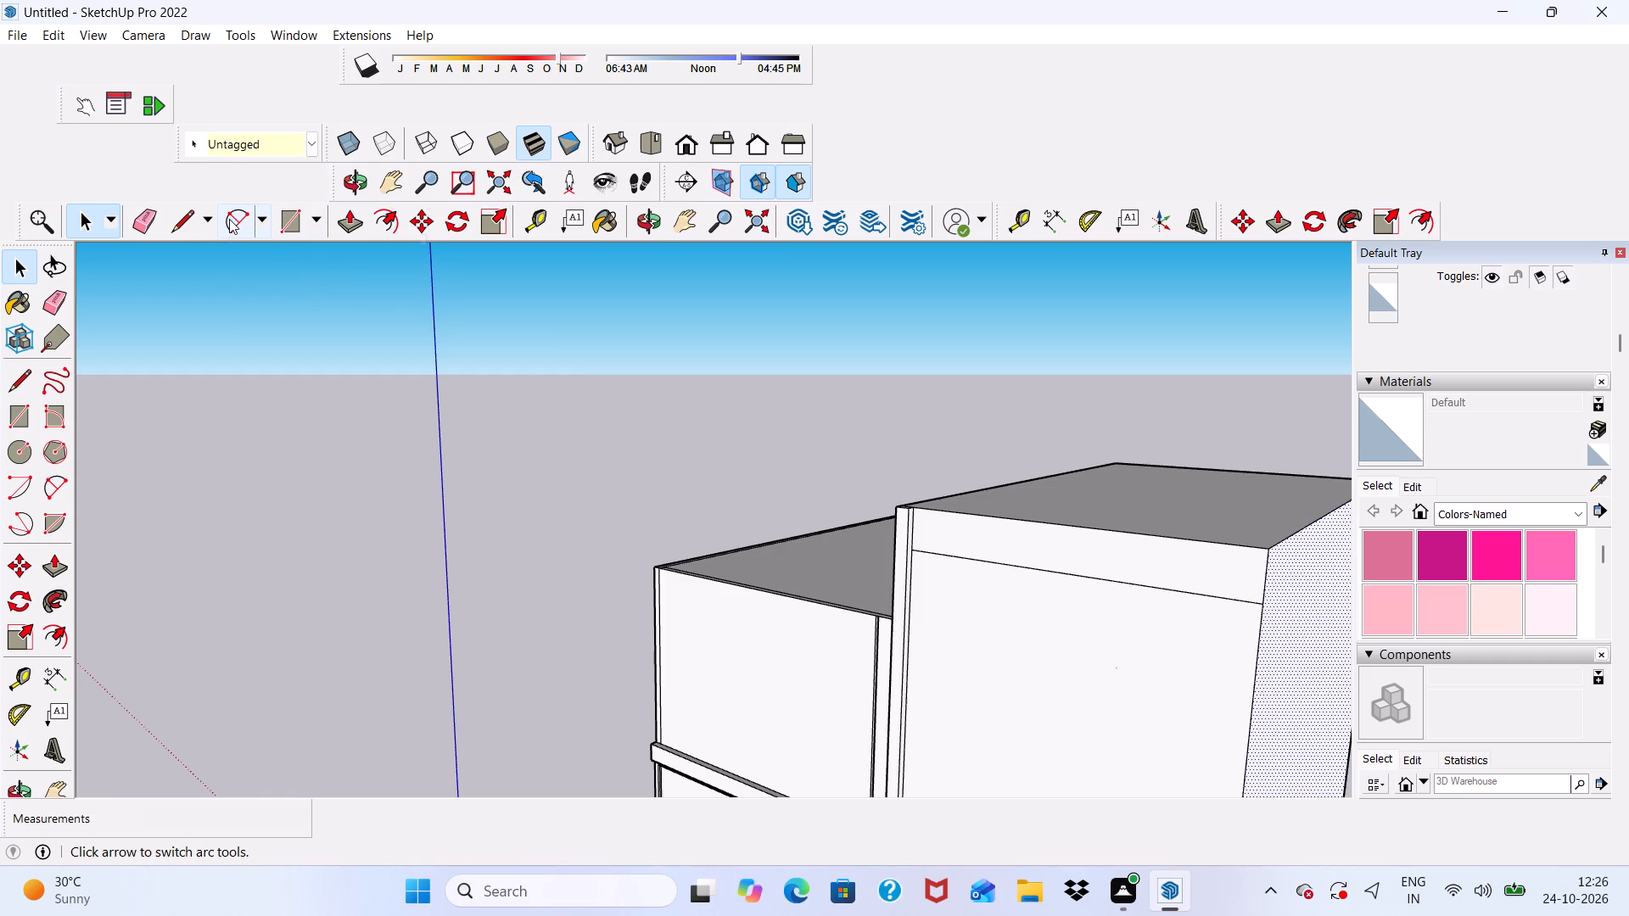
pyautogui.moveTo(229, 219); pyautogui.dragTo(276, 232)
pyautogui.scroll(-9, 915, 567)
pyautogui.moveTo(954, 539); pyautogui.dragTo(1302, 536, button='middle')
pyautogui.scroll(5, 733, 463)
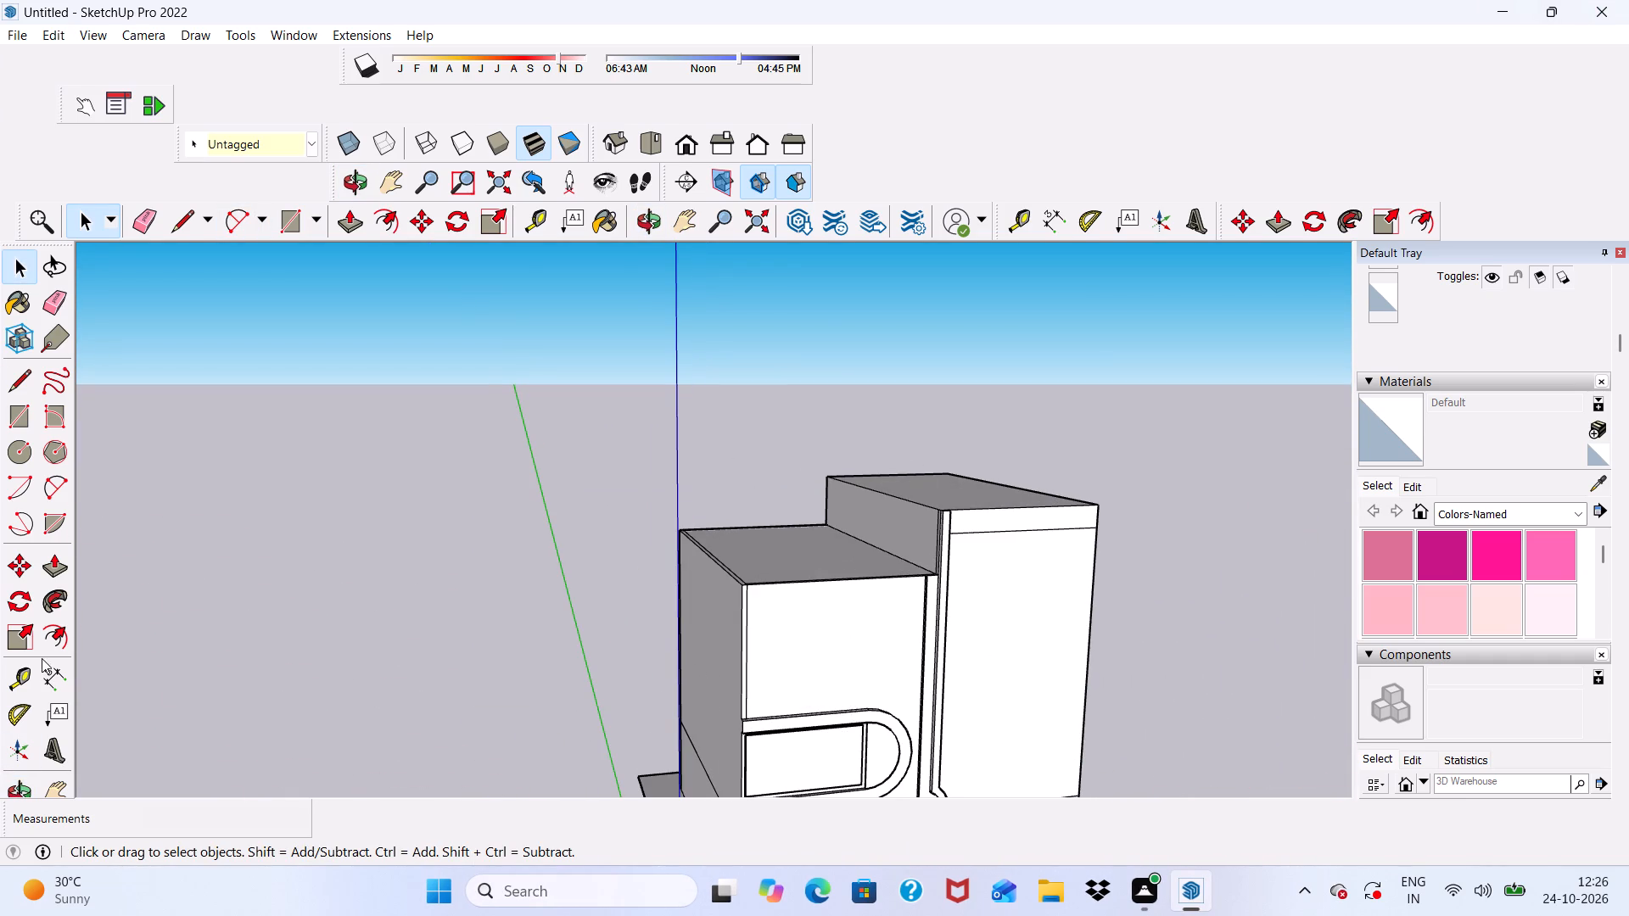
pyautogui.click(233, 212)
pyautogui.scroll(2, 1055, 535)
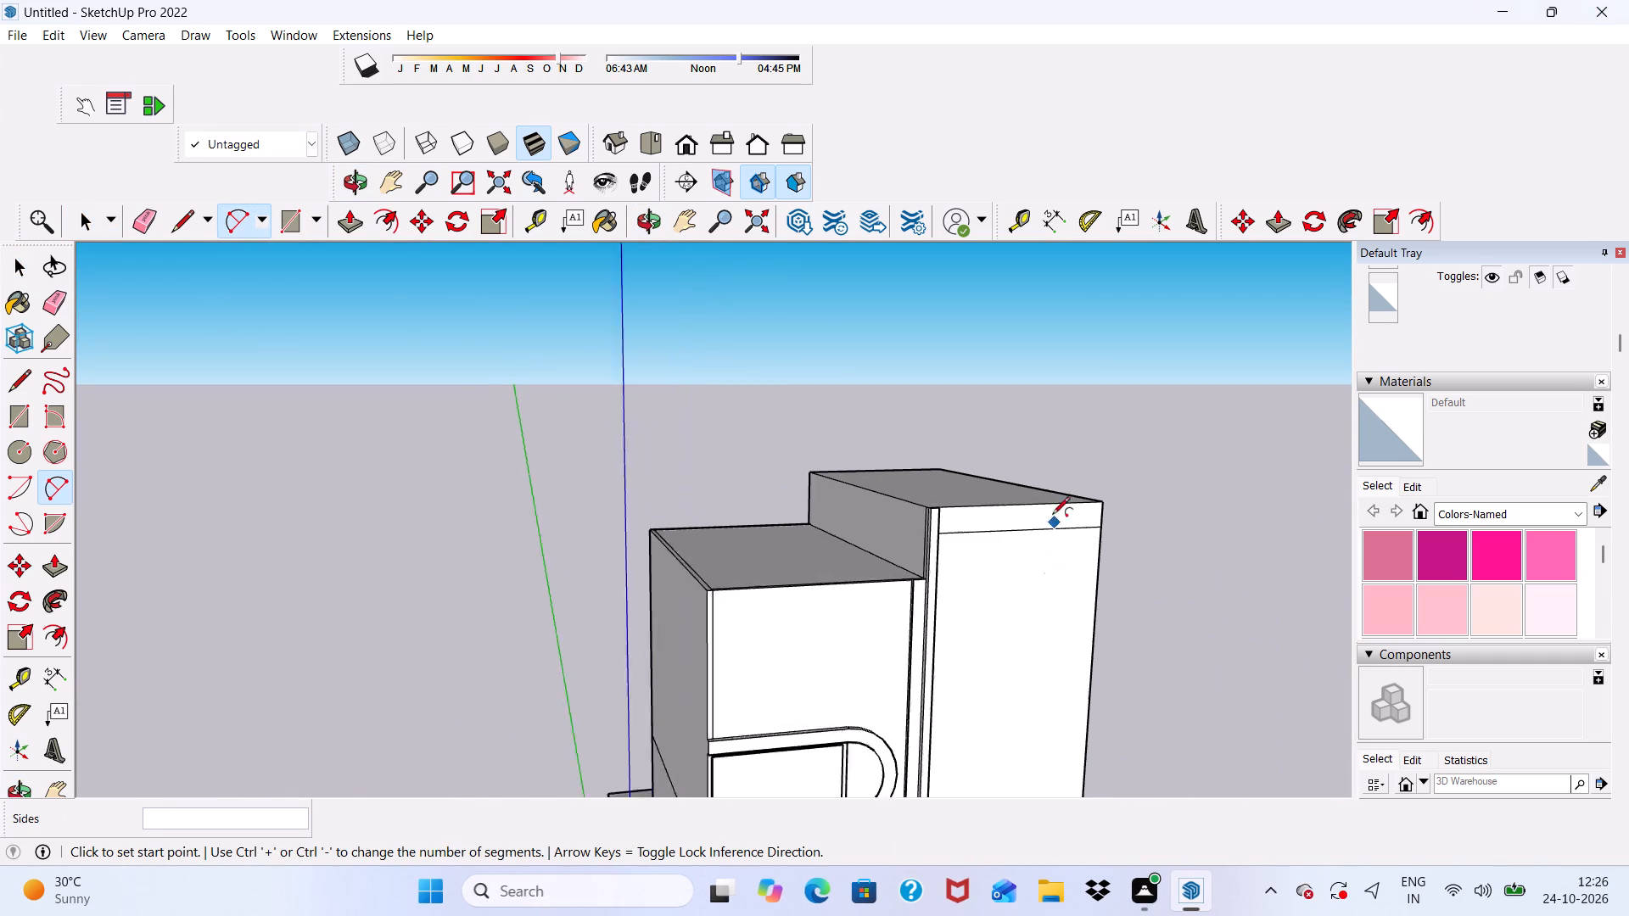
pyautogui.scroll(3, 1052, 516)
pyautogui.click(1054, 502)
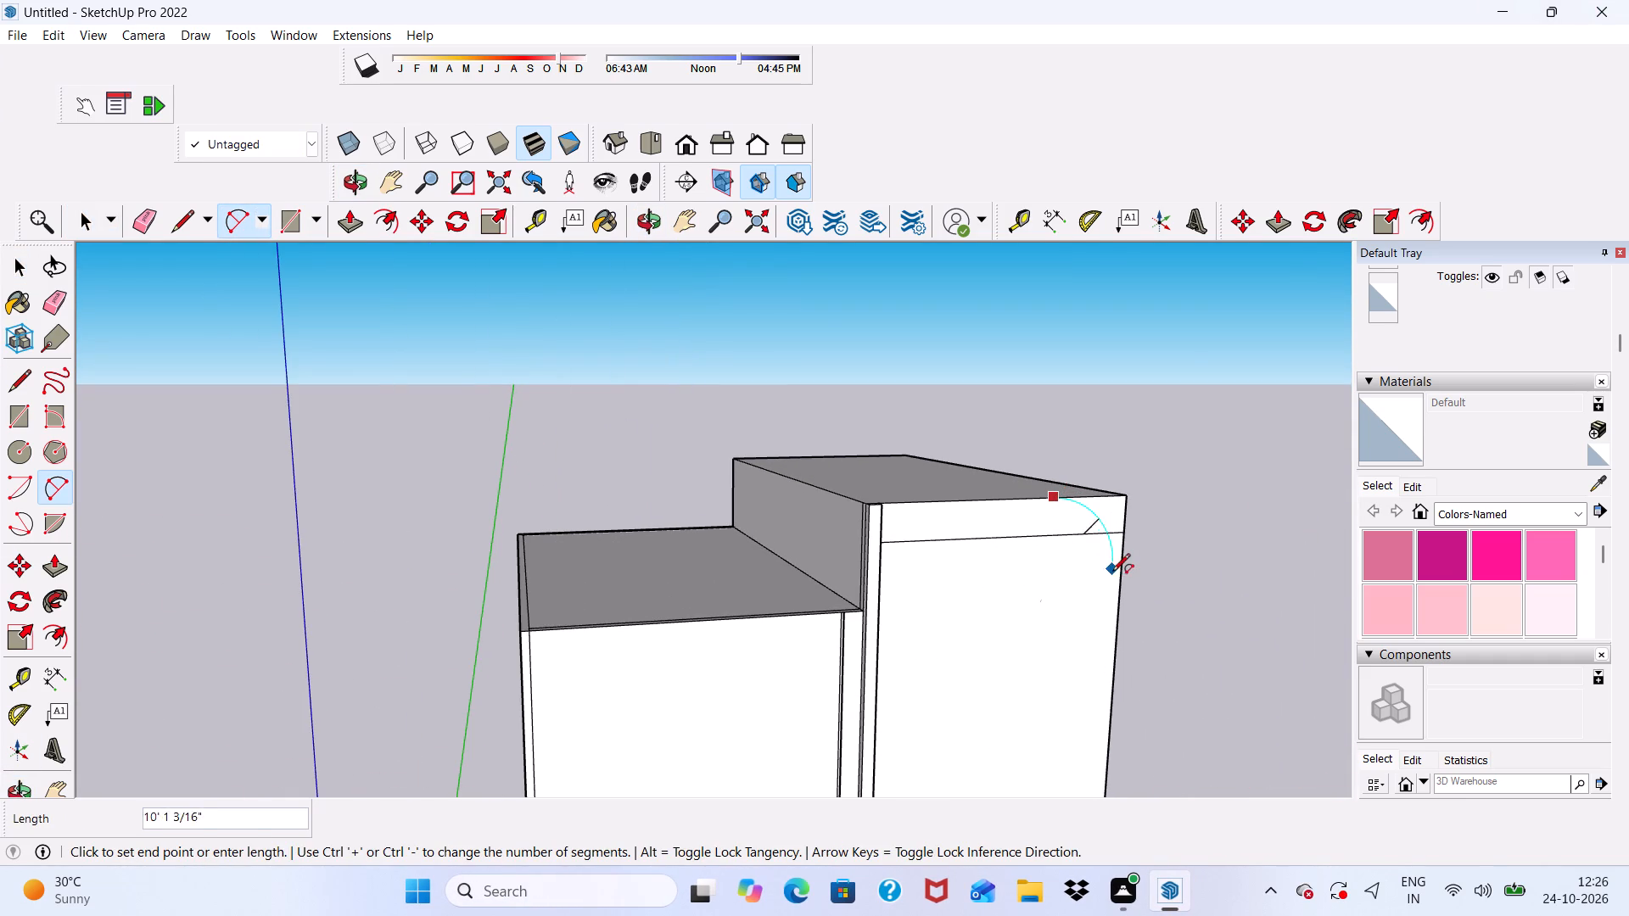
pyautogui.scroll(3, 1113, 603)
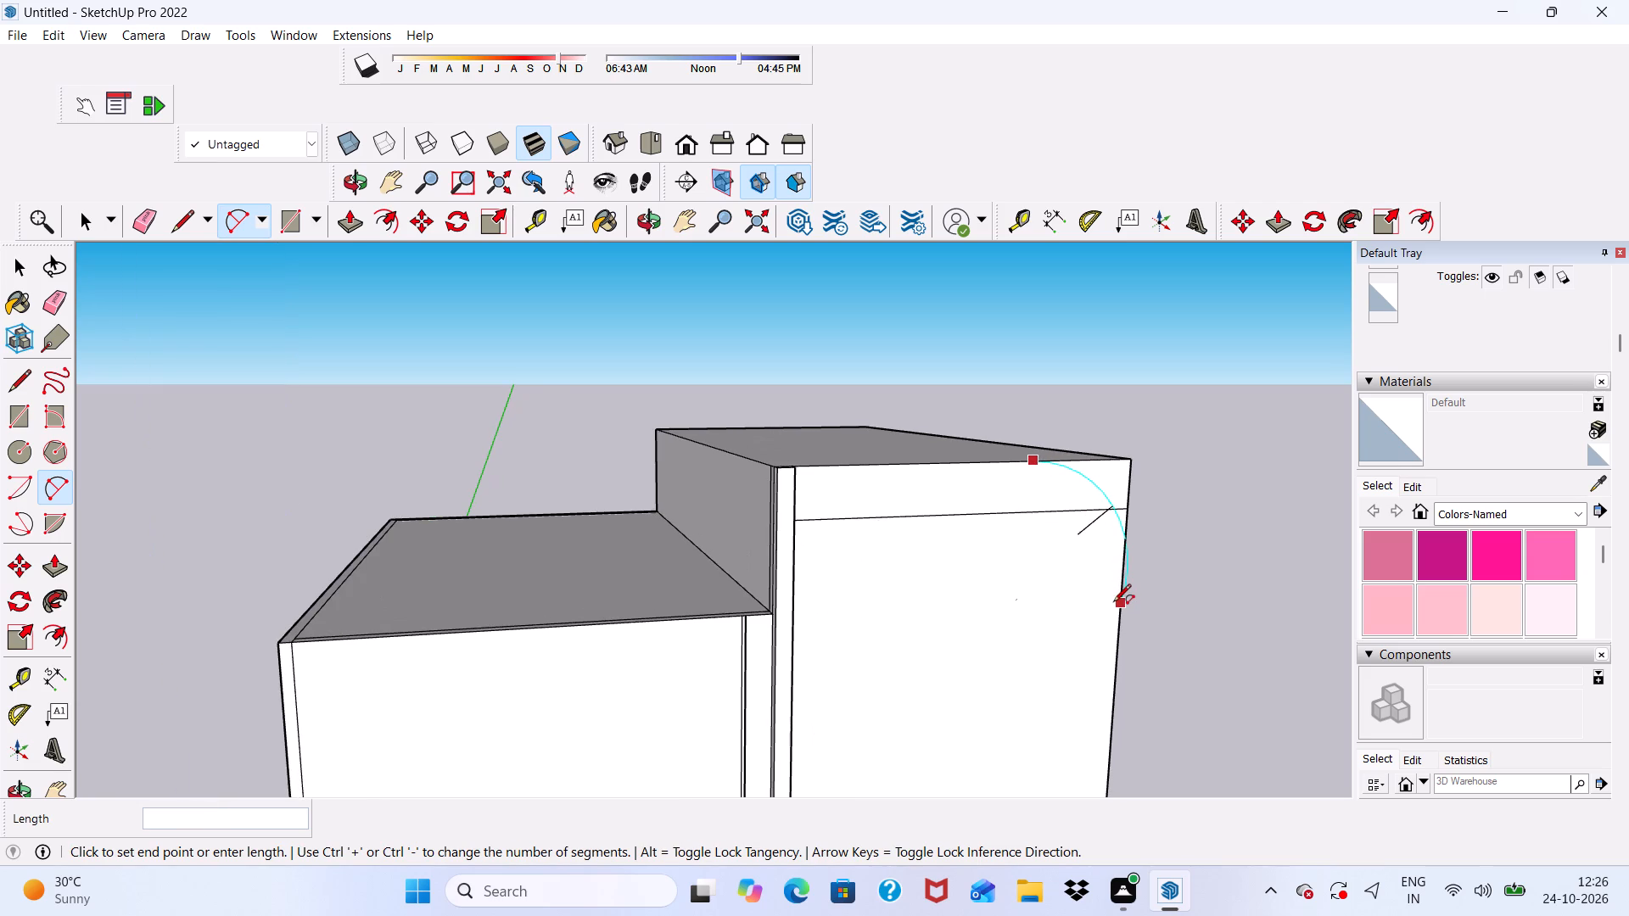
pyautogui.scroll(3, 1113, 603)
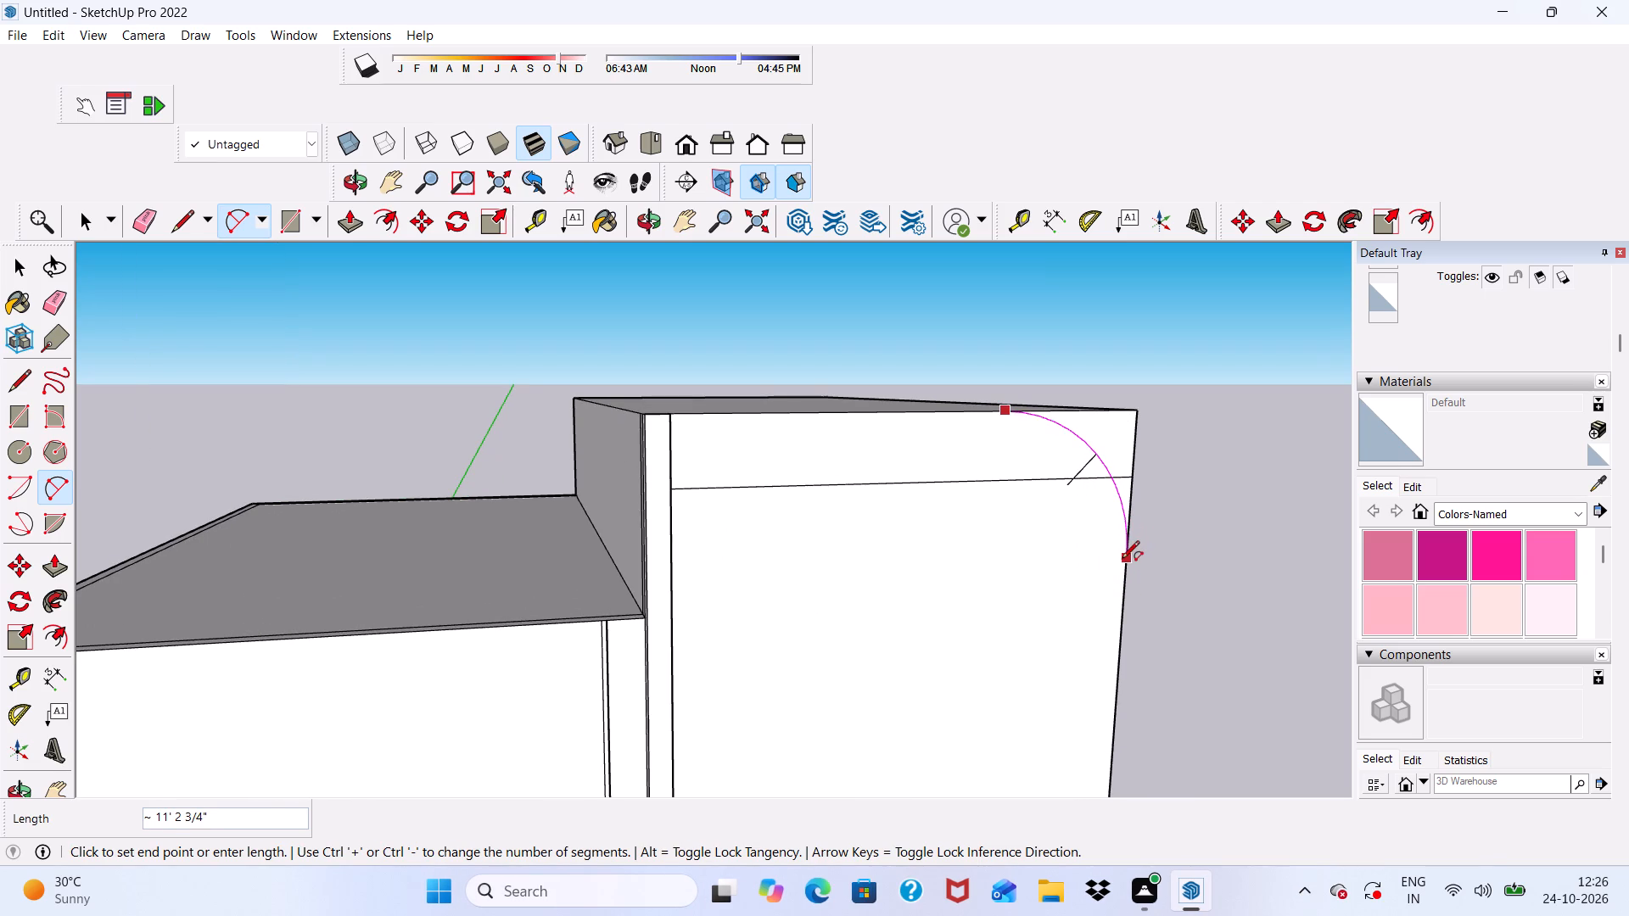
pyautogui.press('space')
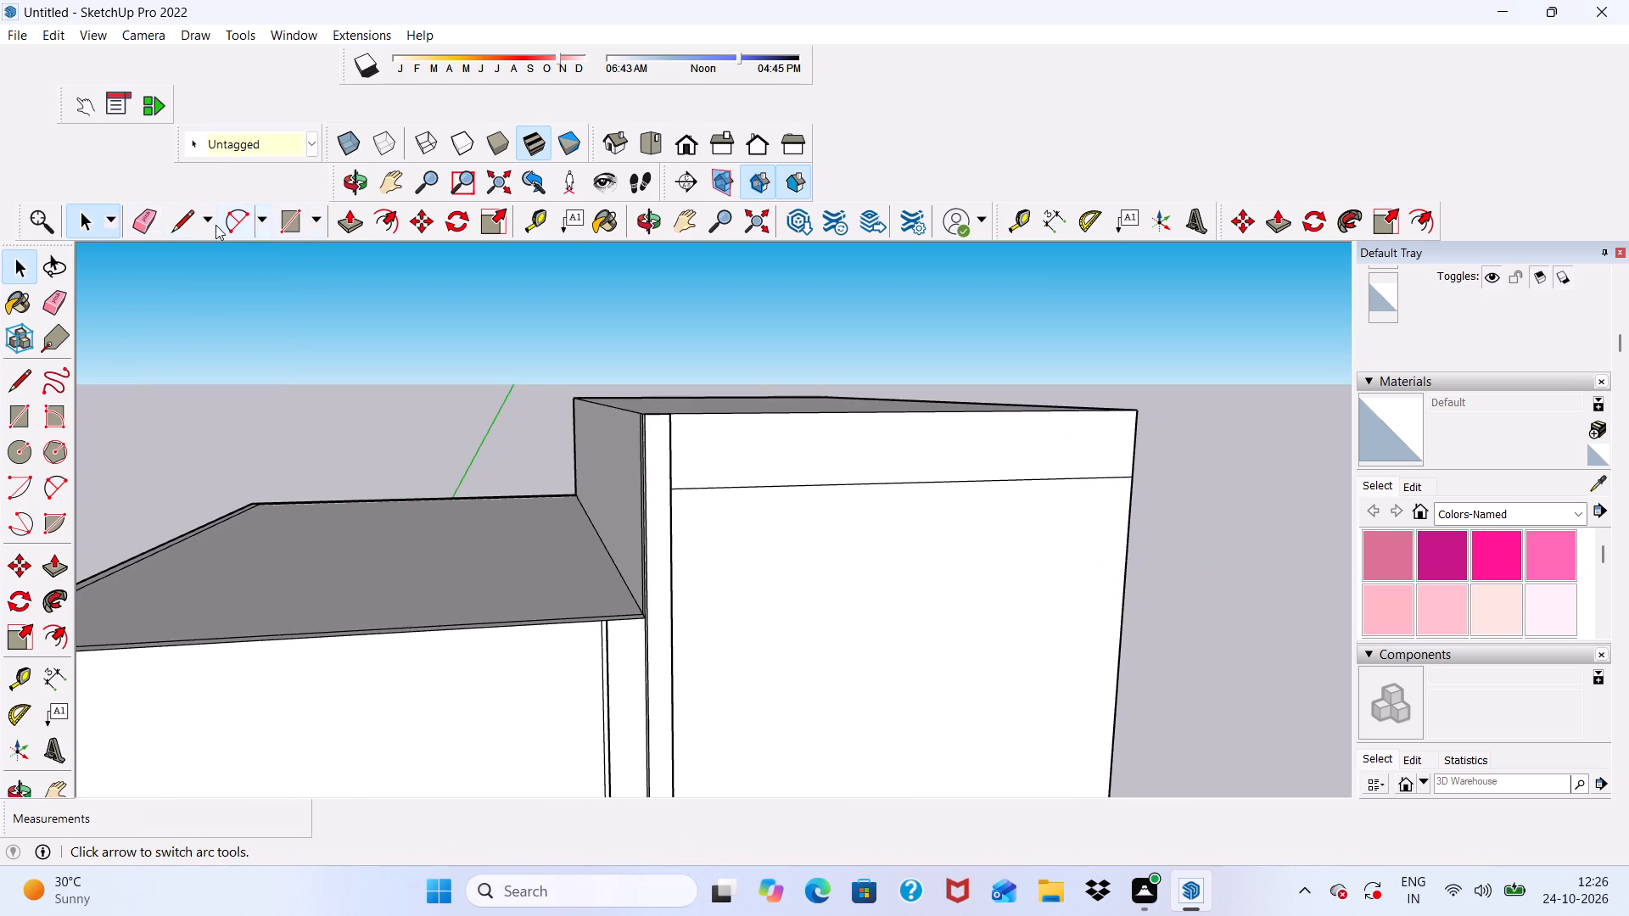
# Draw an arc across the tower front's upper outer corner, about 12' 1 1/4" between its ends on the top and side edges.
pyautogui.click(222, 222)
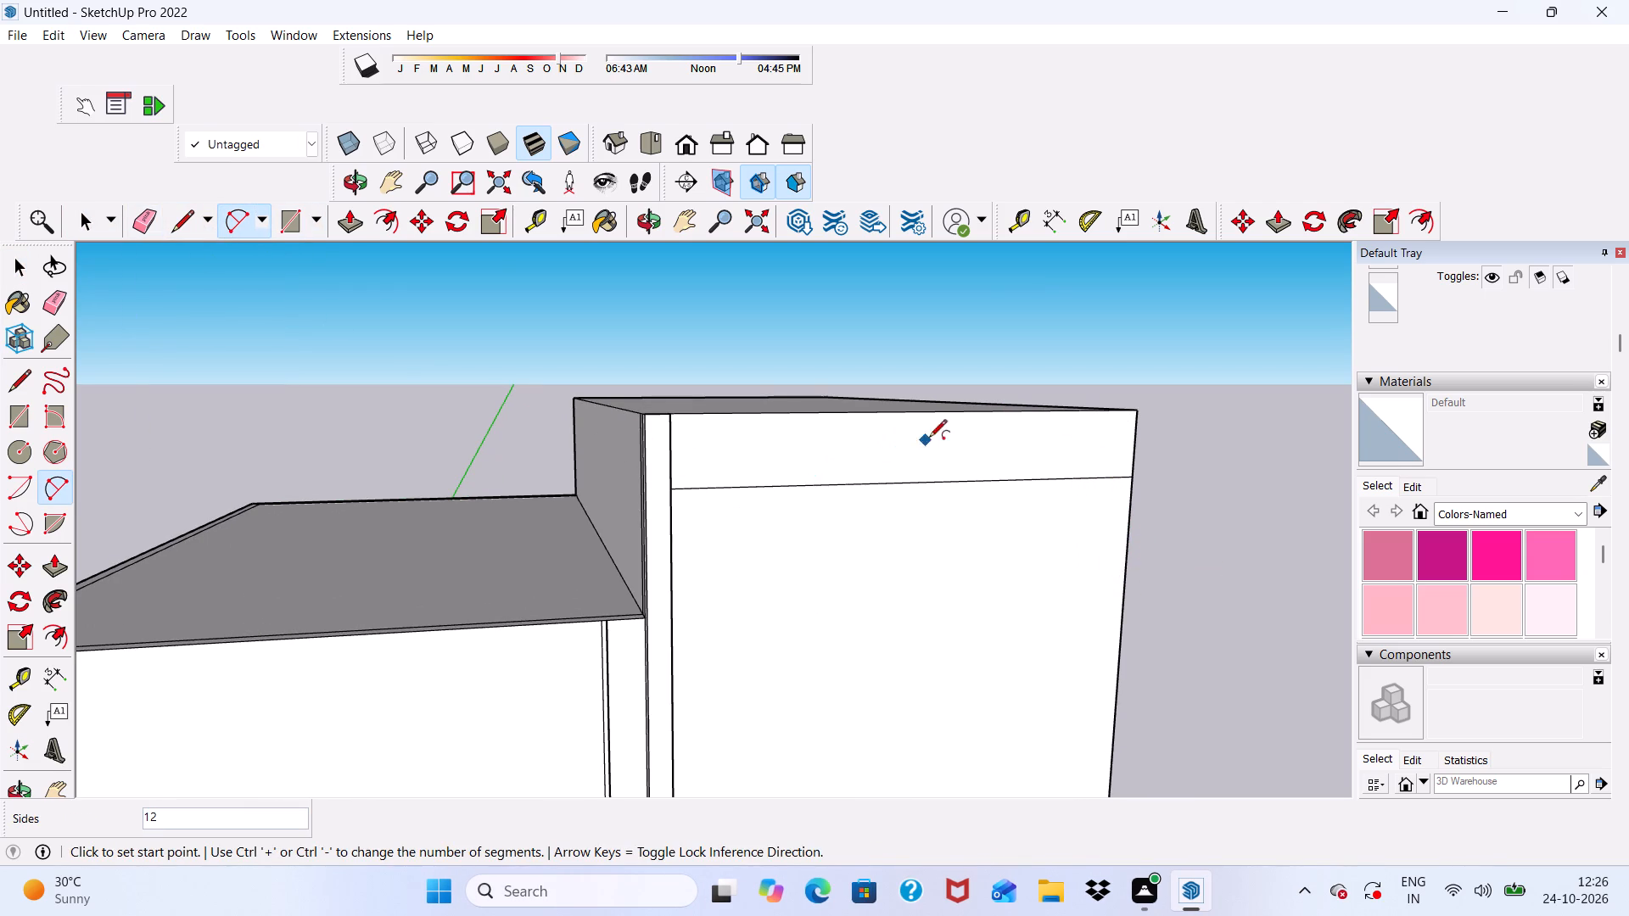
pyautogui.click(977, 414)
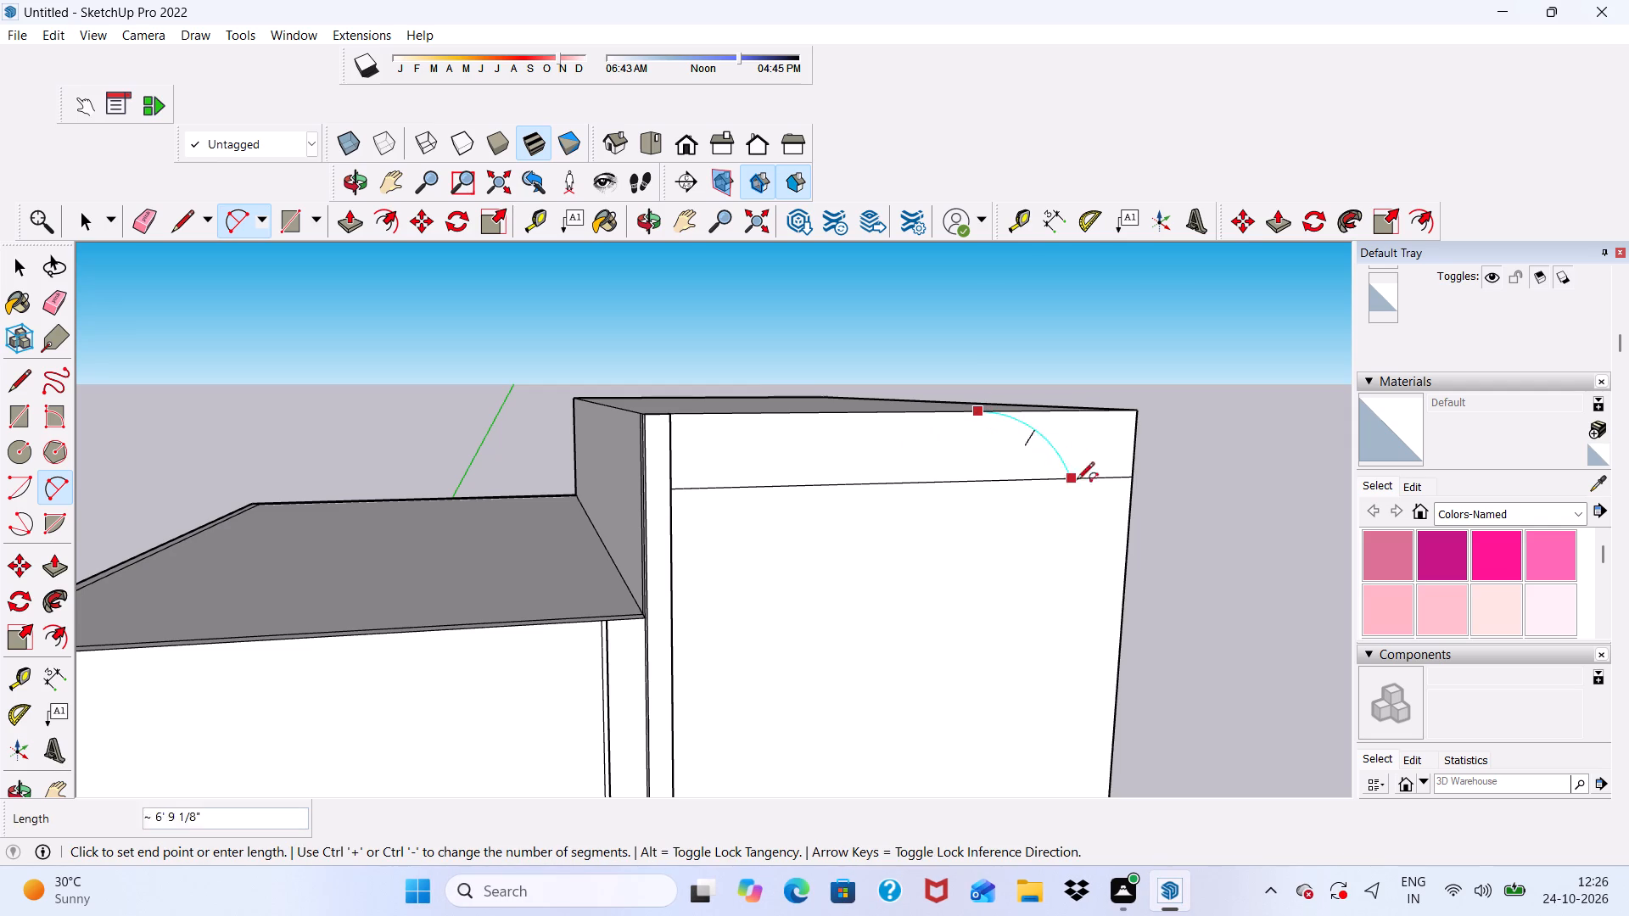
pyautogui.click(1124, 545)
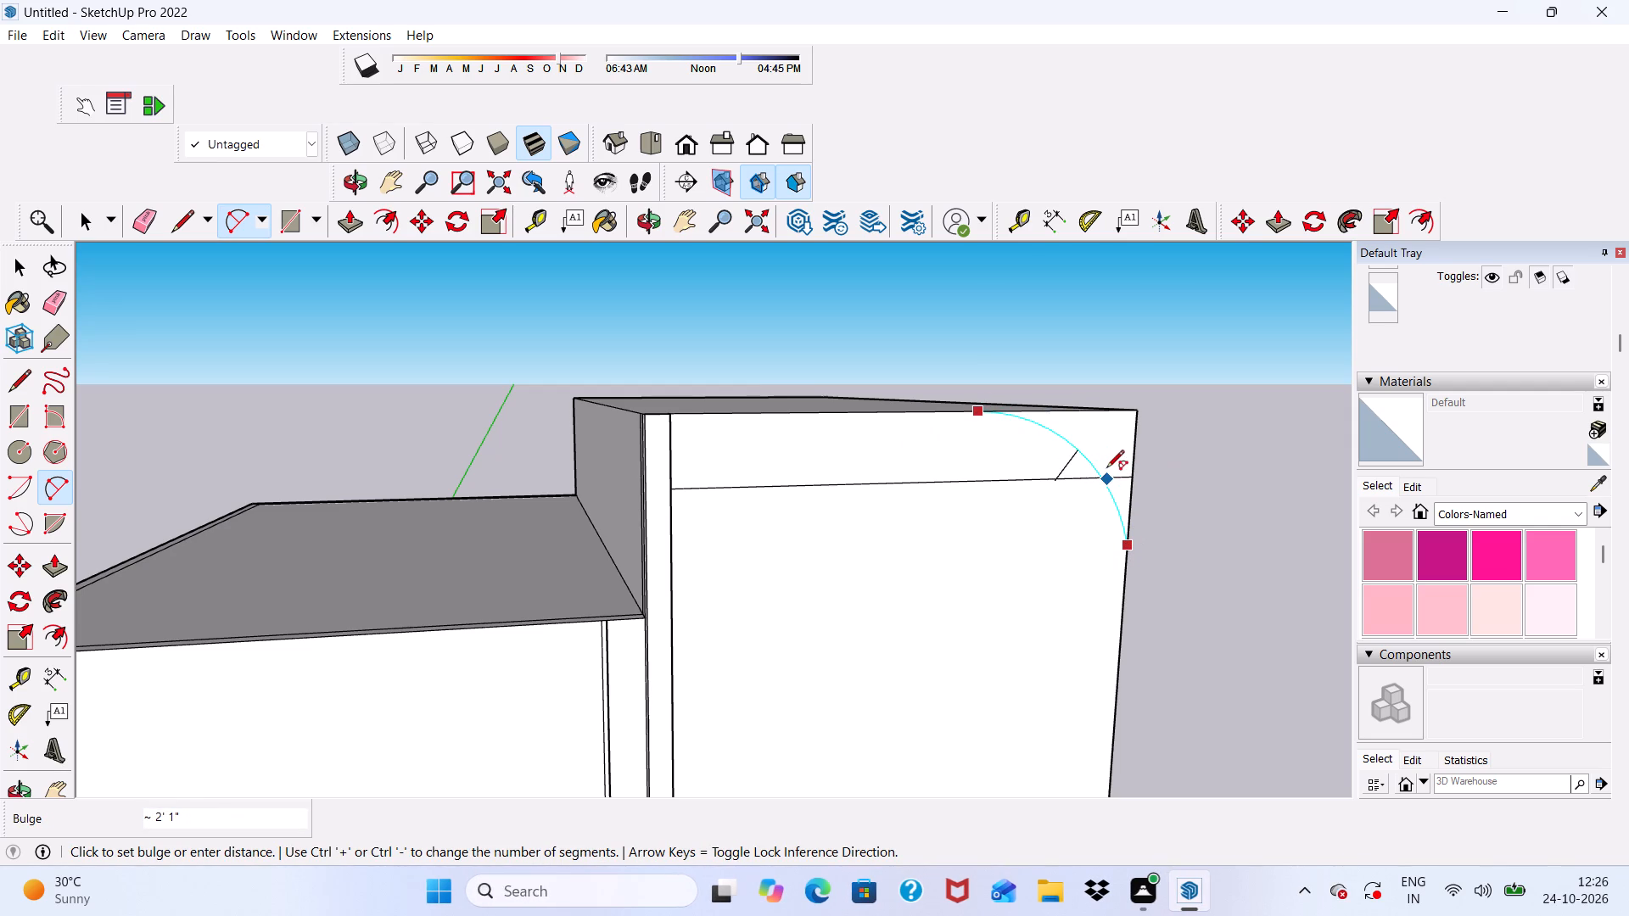
pyautogui.click(1106, 469)
pyautogui.press('space')
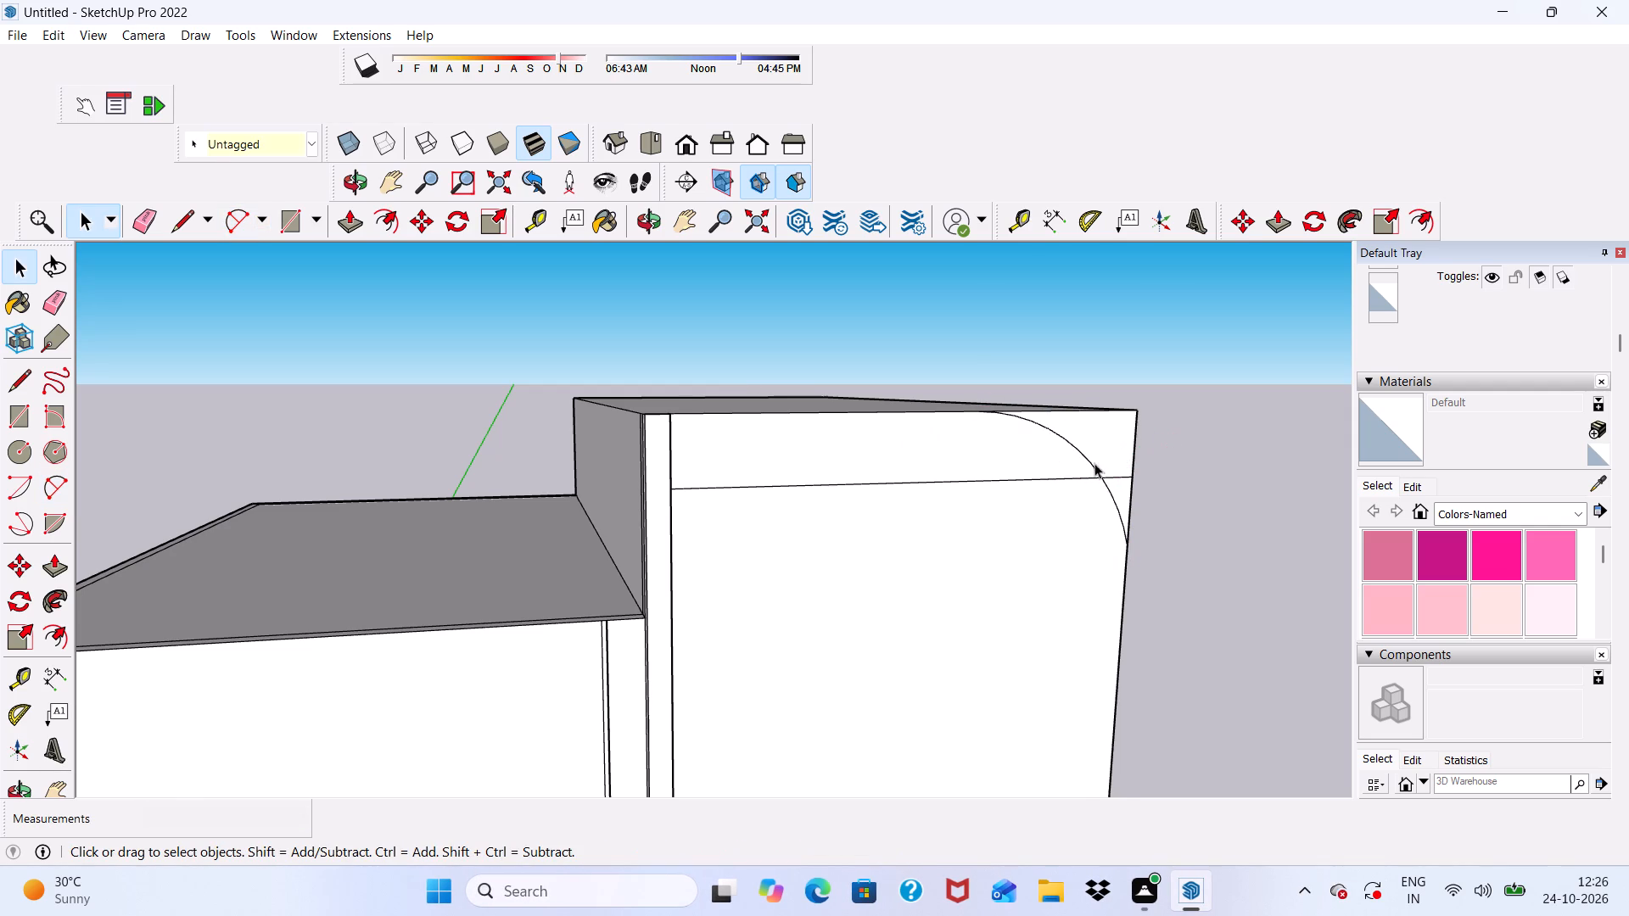
# Erase the horizontal line across the tower's front, including the short piece beyond the corner arc.
pyautogui.scroll(3, 1094, 455)
pyautogui.scroll(-3, 1094, 451)
pyautogui.moveTo(1094, 451); pyautogui.dragTo(898, 498, button='middle')
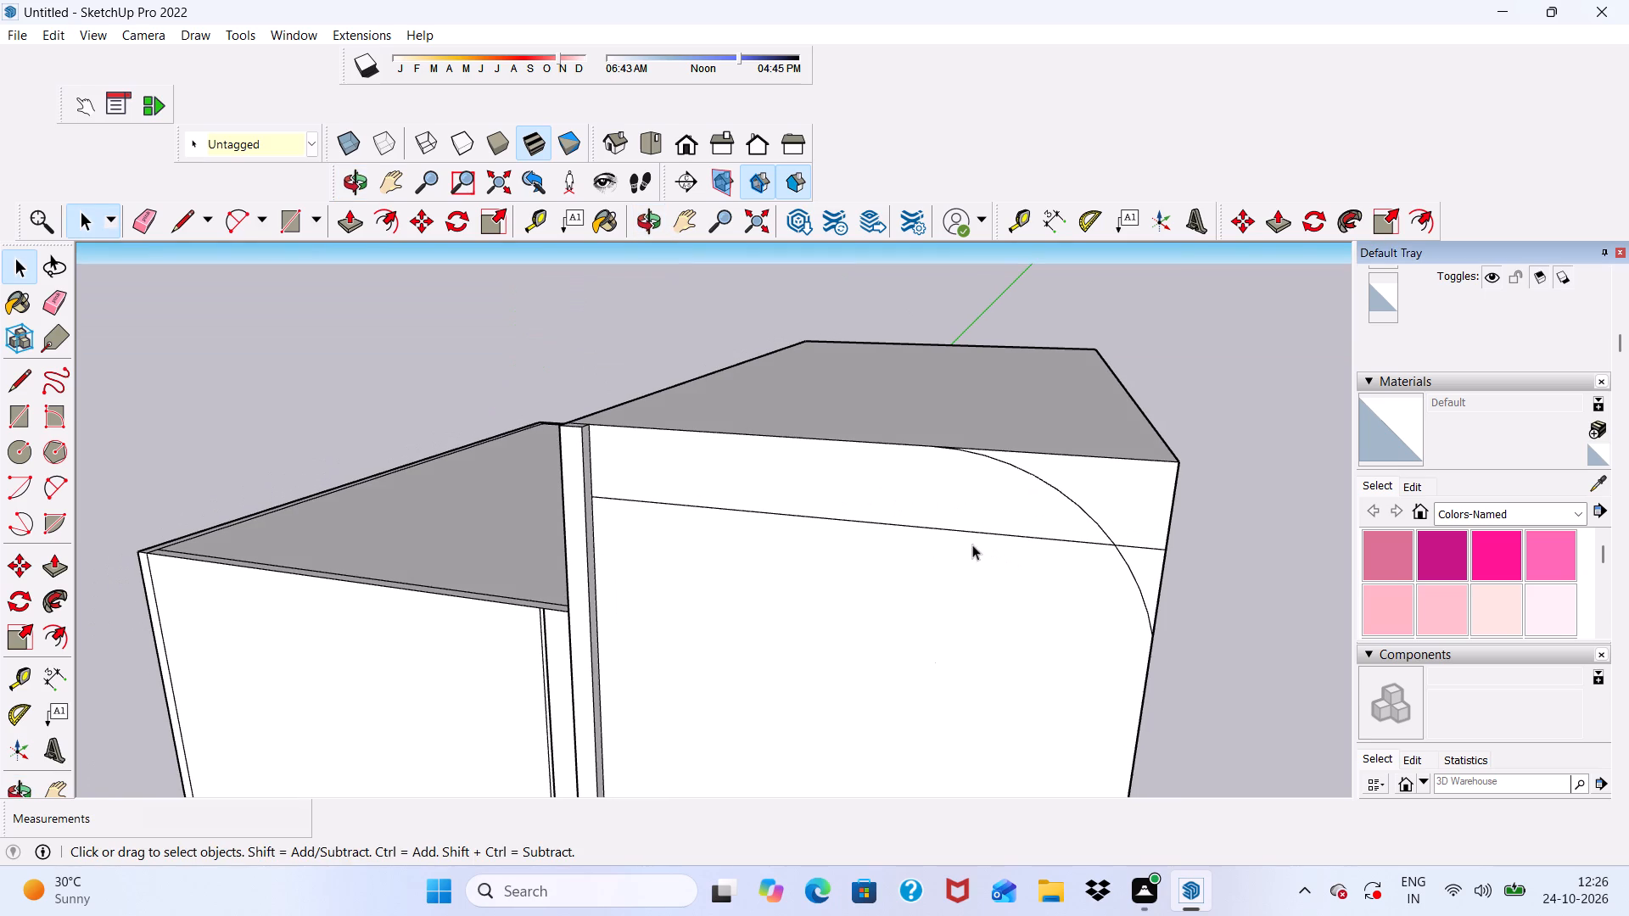
pyautogui.moveTo(868, 473); pyautogui.dragTo(780, 308, button='middle')
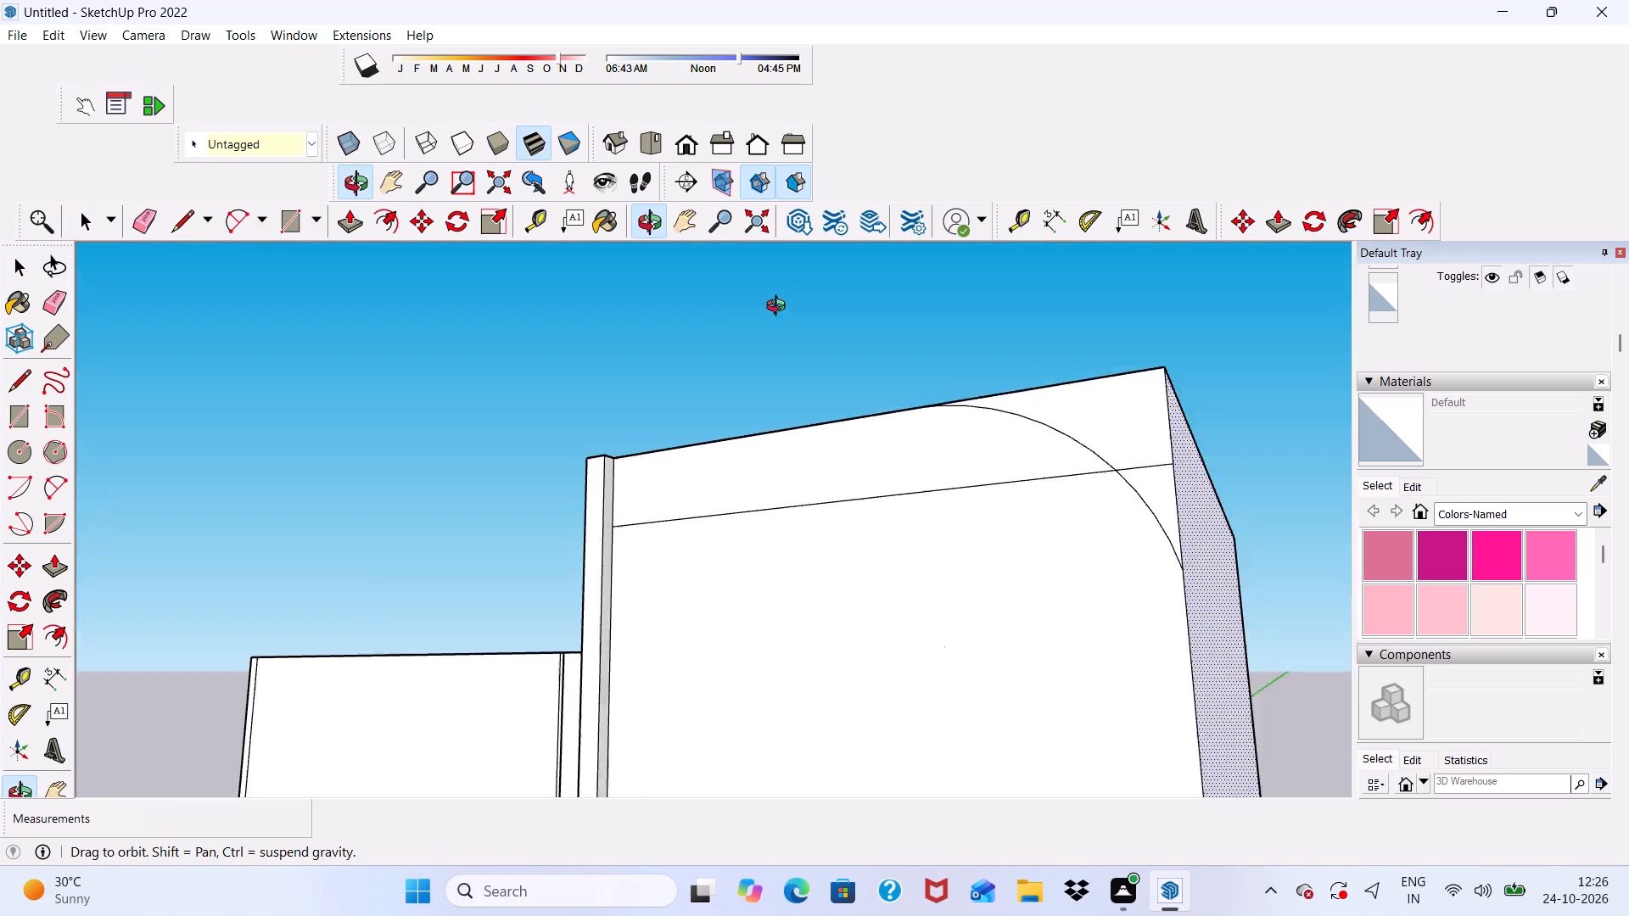
pyautogui.moveTo(780, 308); pyautogui.dragTo(668, 414, button='middle')
pyautogui.scroll(-1, 766, 471)
pyautogui.click(1001, 483)
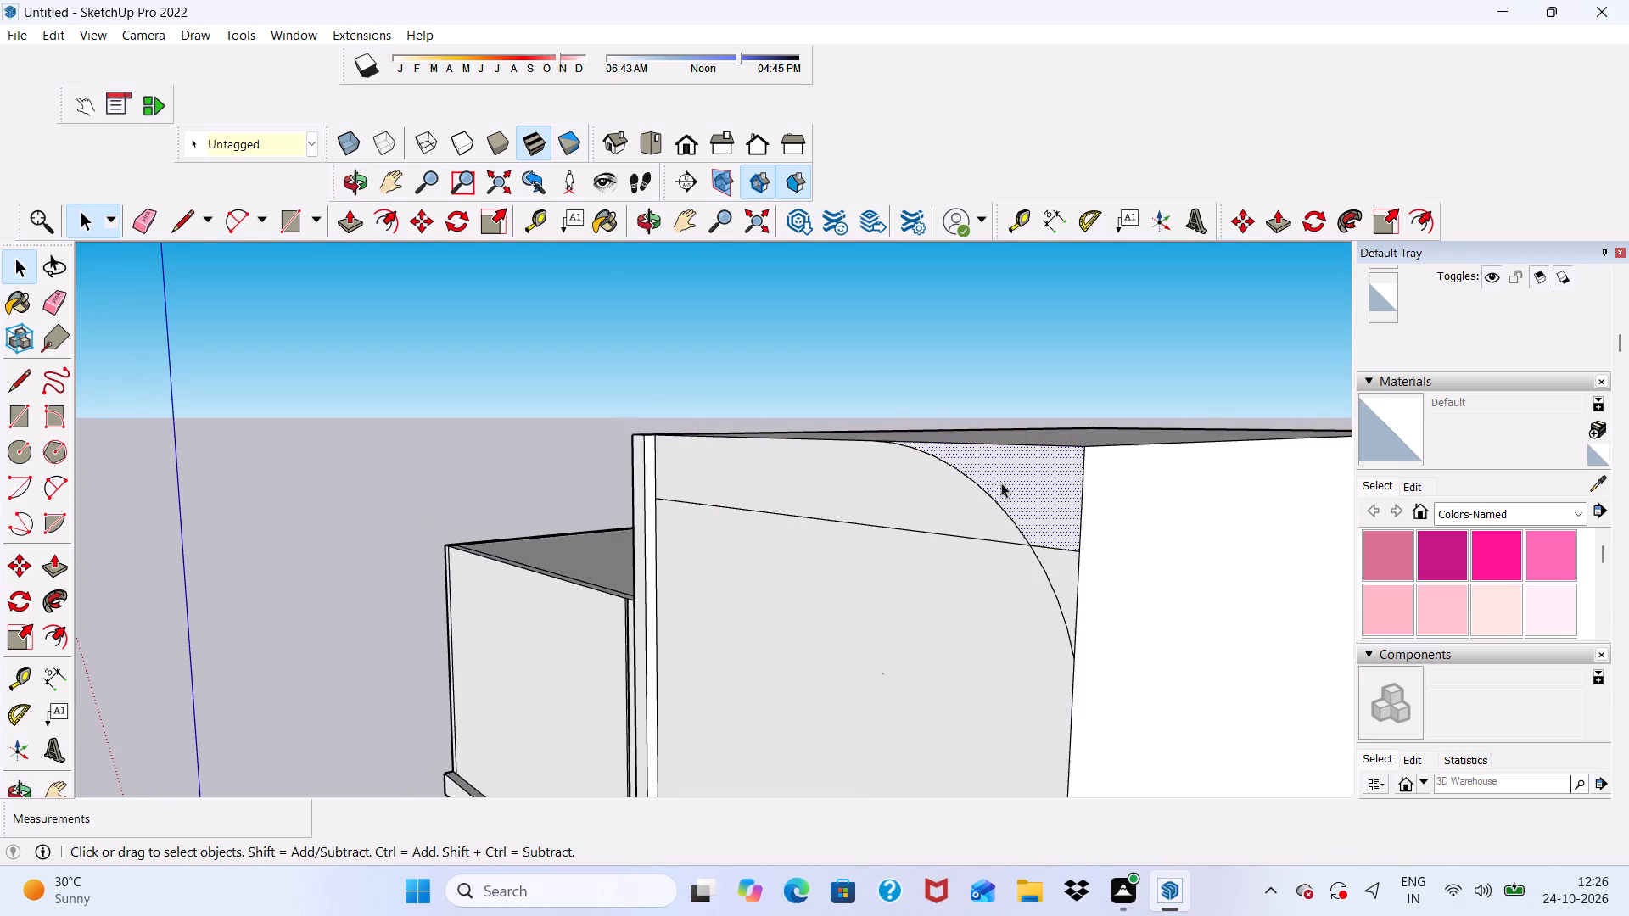
pyautogui.click(174, 221)
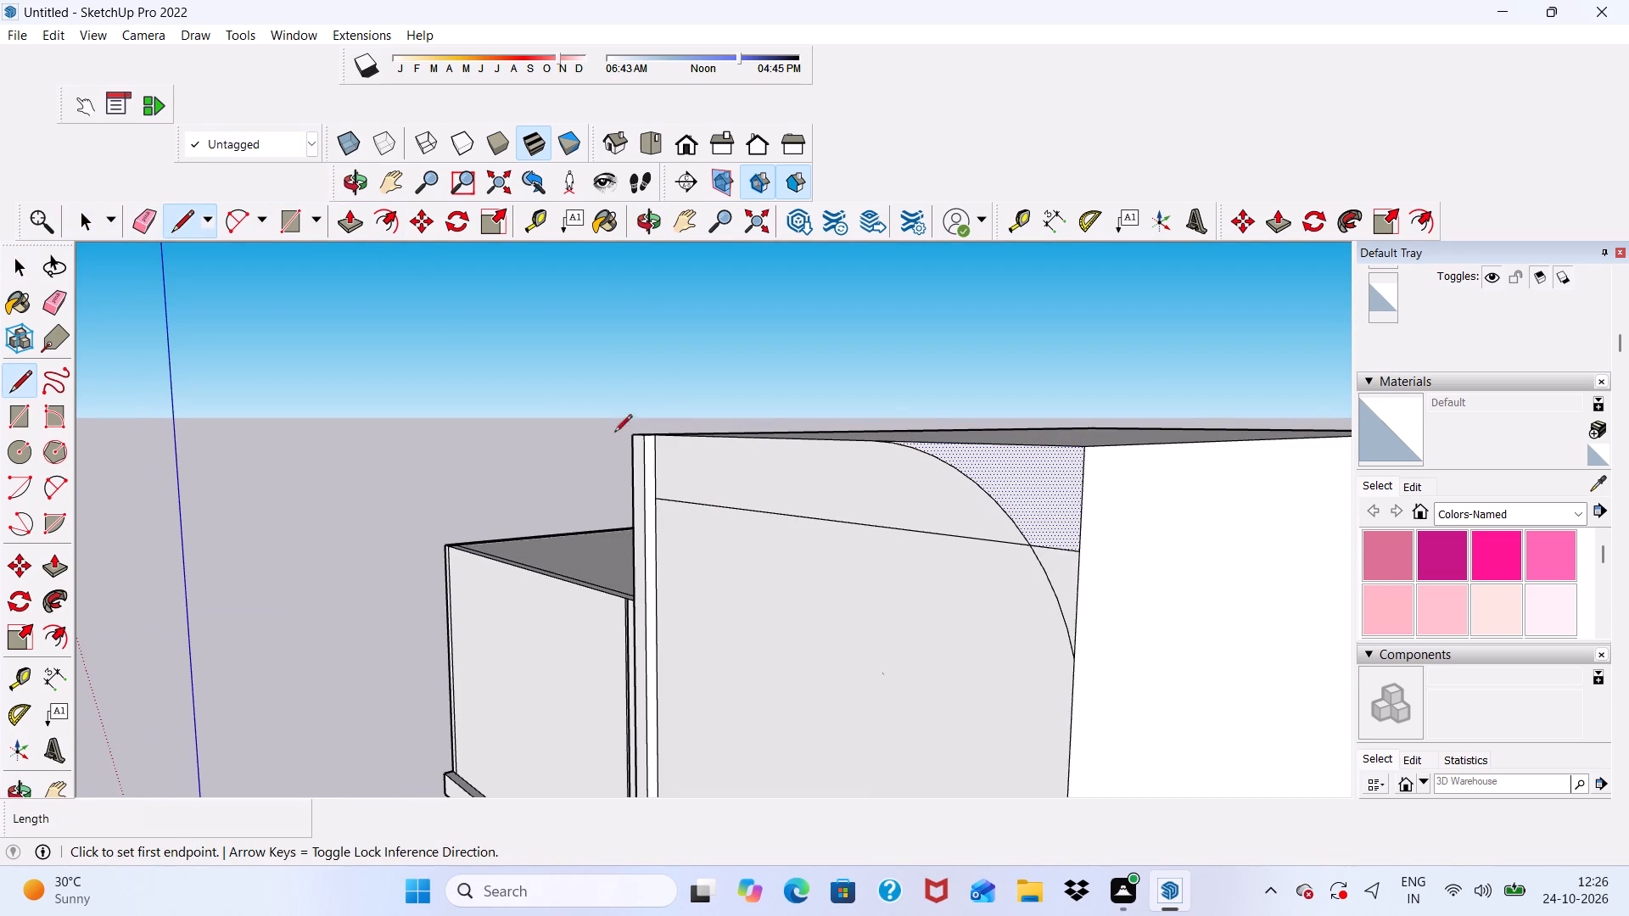
pyautogui.click(142, 218)
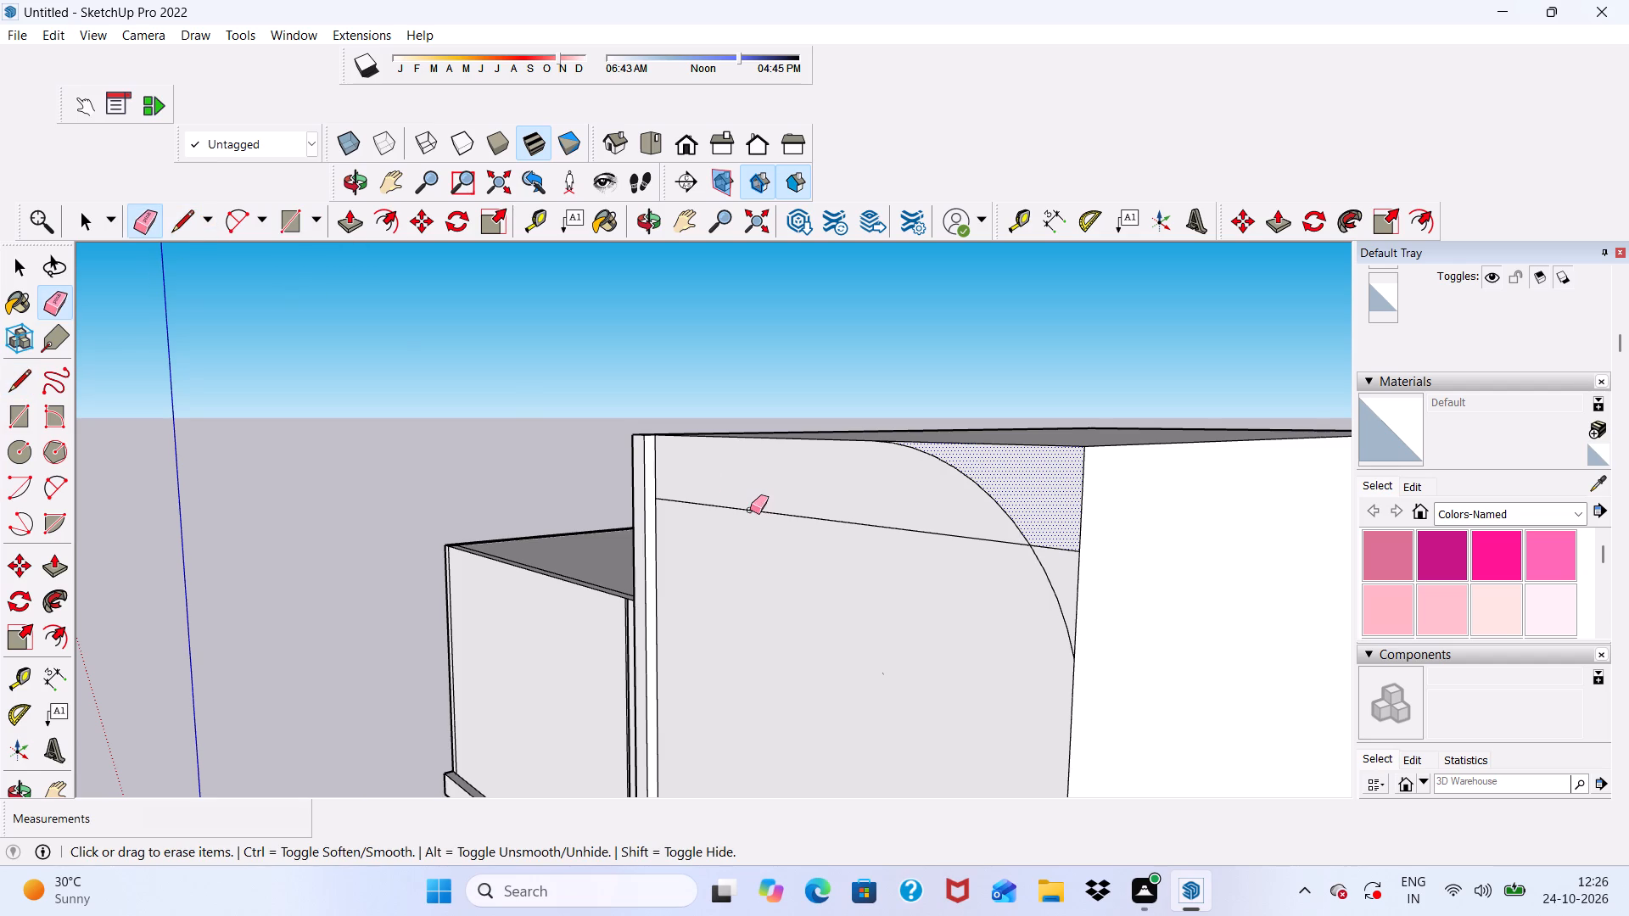
pyautogui.moveTo(750, 510); pyautogui.dragTo(752, 517)
pyautogui.scroll(2, 1035, 544)
pyautogui.moveTo(1044, 540); pyautogui.dragTo(1048, 558)
pyautogui.scroll(-3, 962, 447)
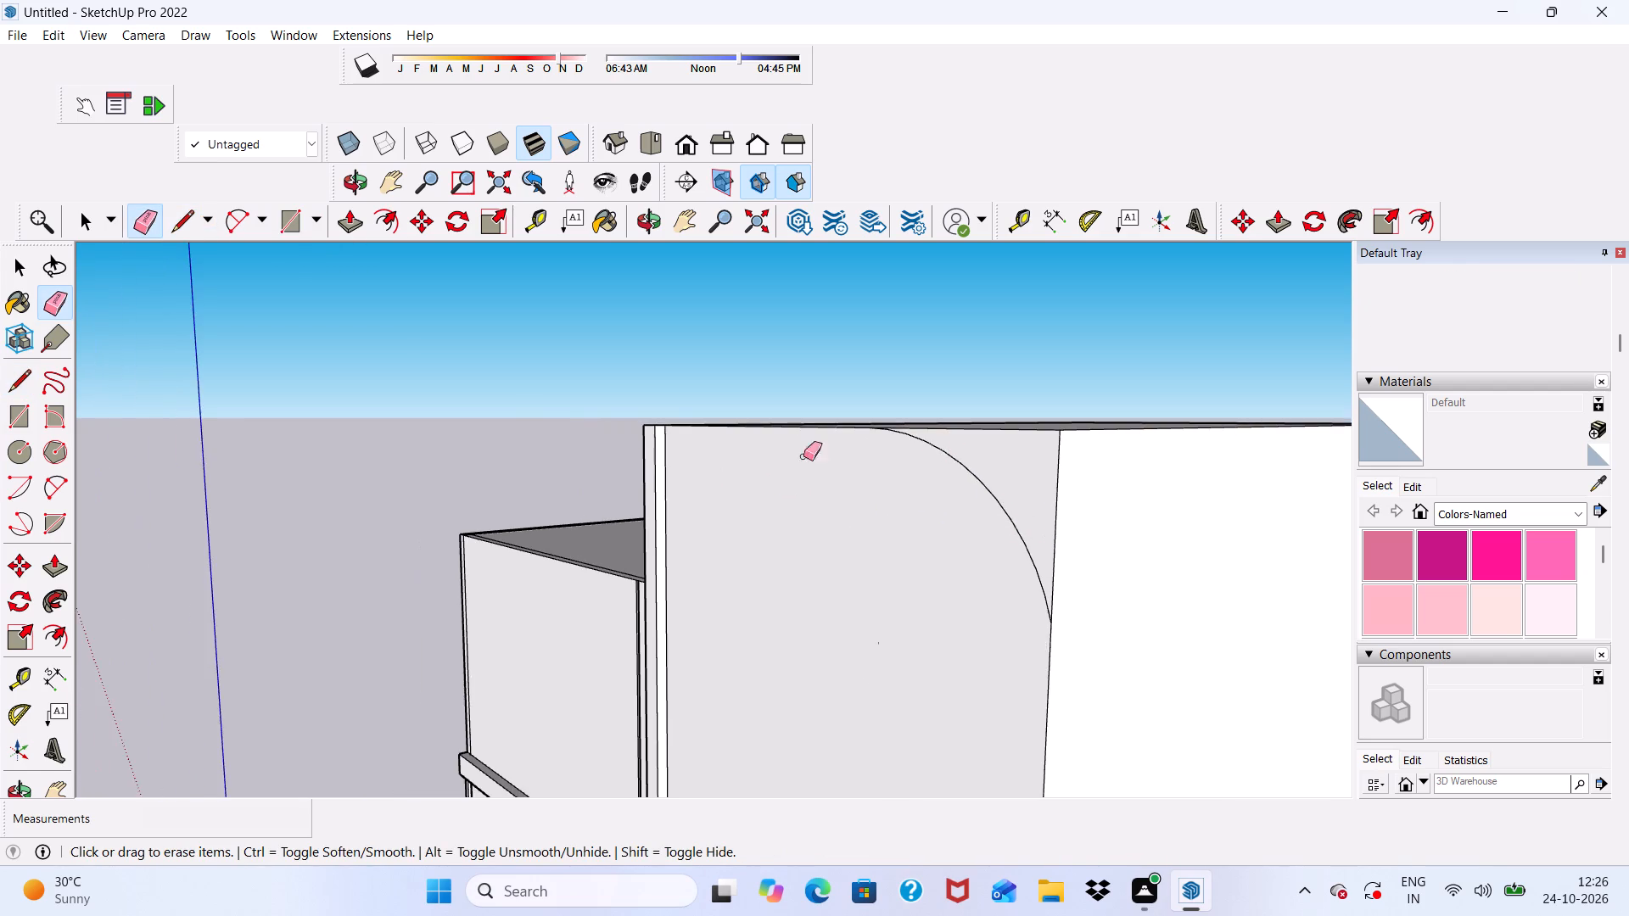
pyautogui.press('space')
# Offset the outline of the tower's round-cornered front face inward by about 2' 6 1/2".
pyautogui.scroll(4, 762, 474)
pyautogui.scroll(-5, 1122, 456)
pyautogui.moveTo(671, 528); pyautogui.dragTo(876, 529, button='middle')
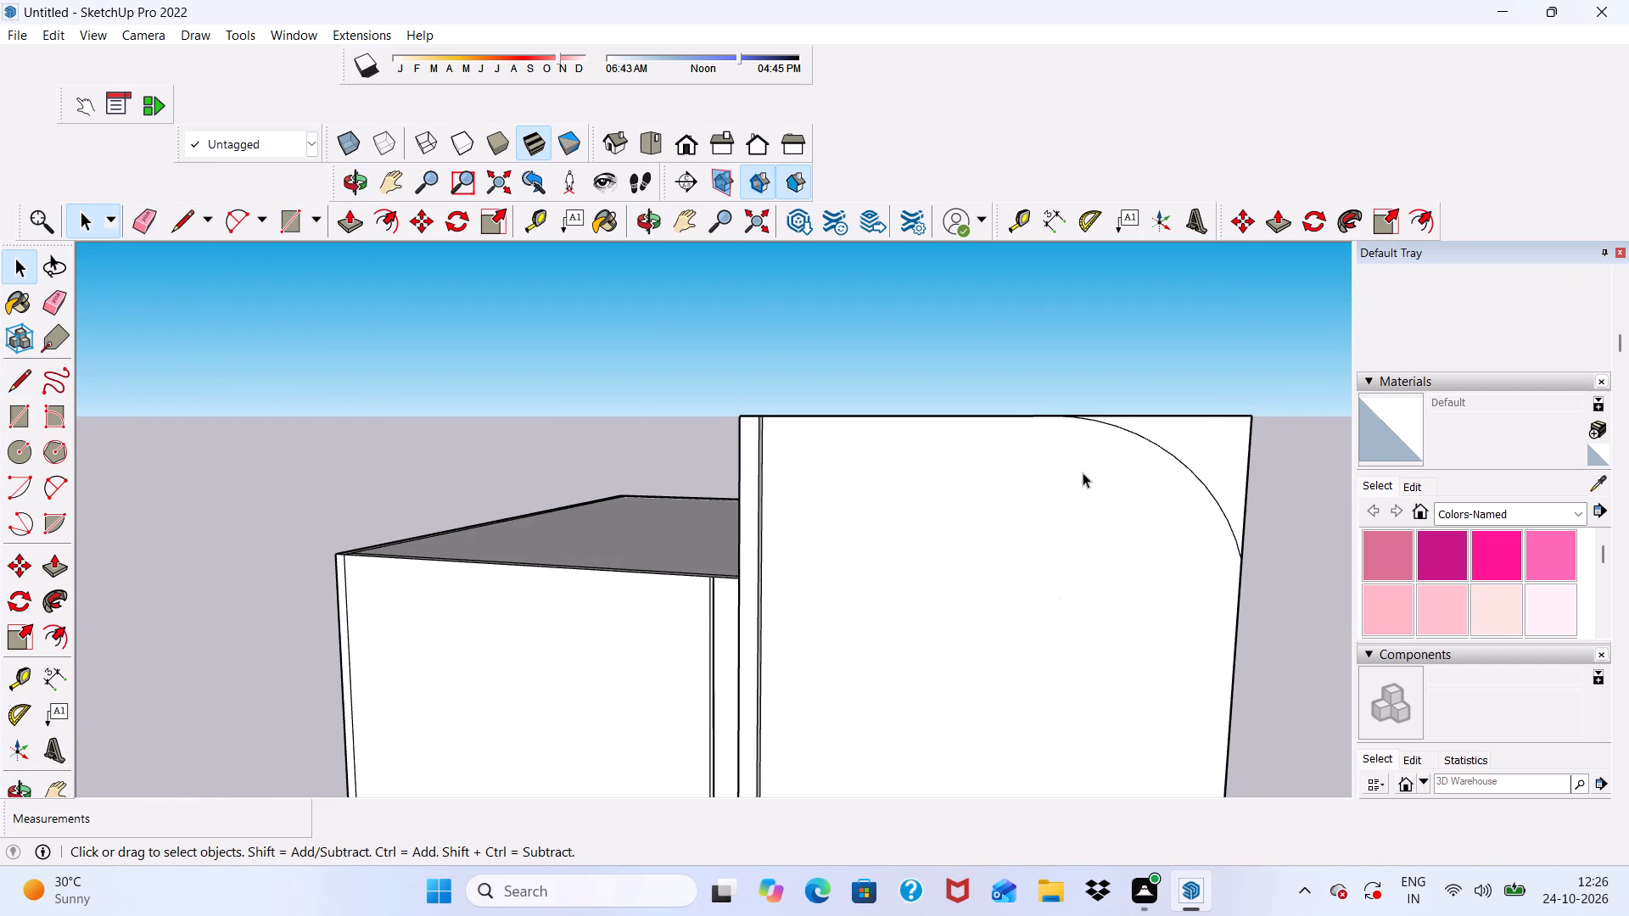
pyautogui.click(1083, 473)
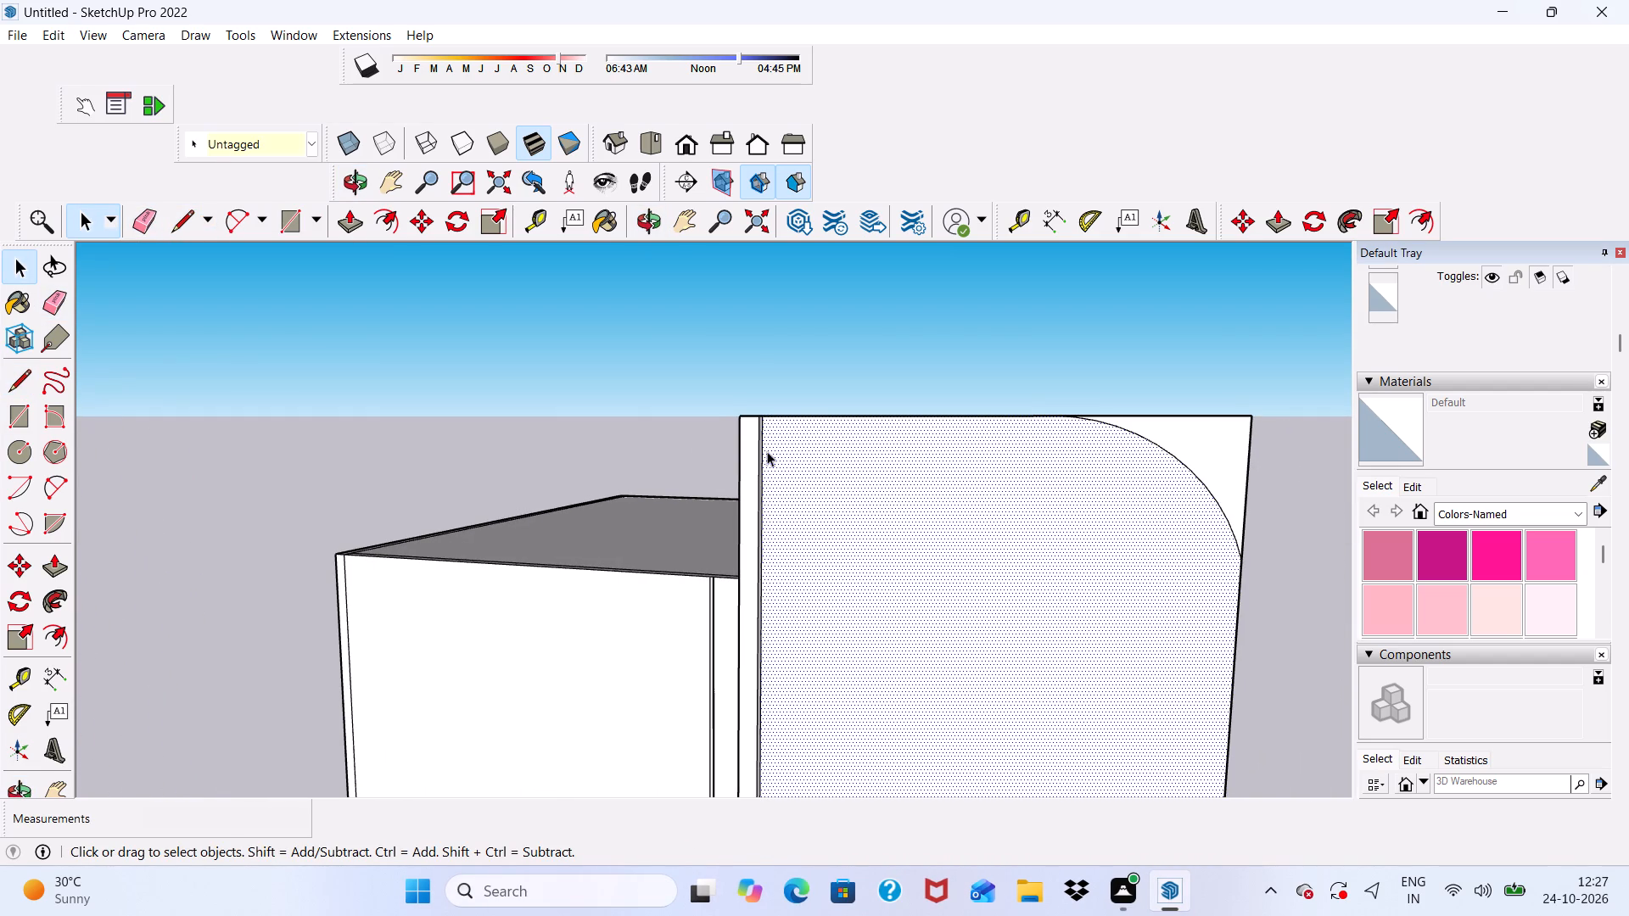
pyautogui.click(396, 220)
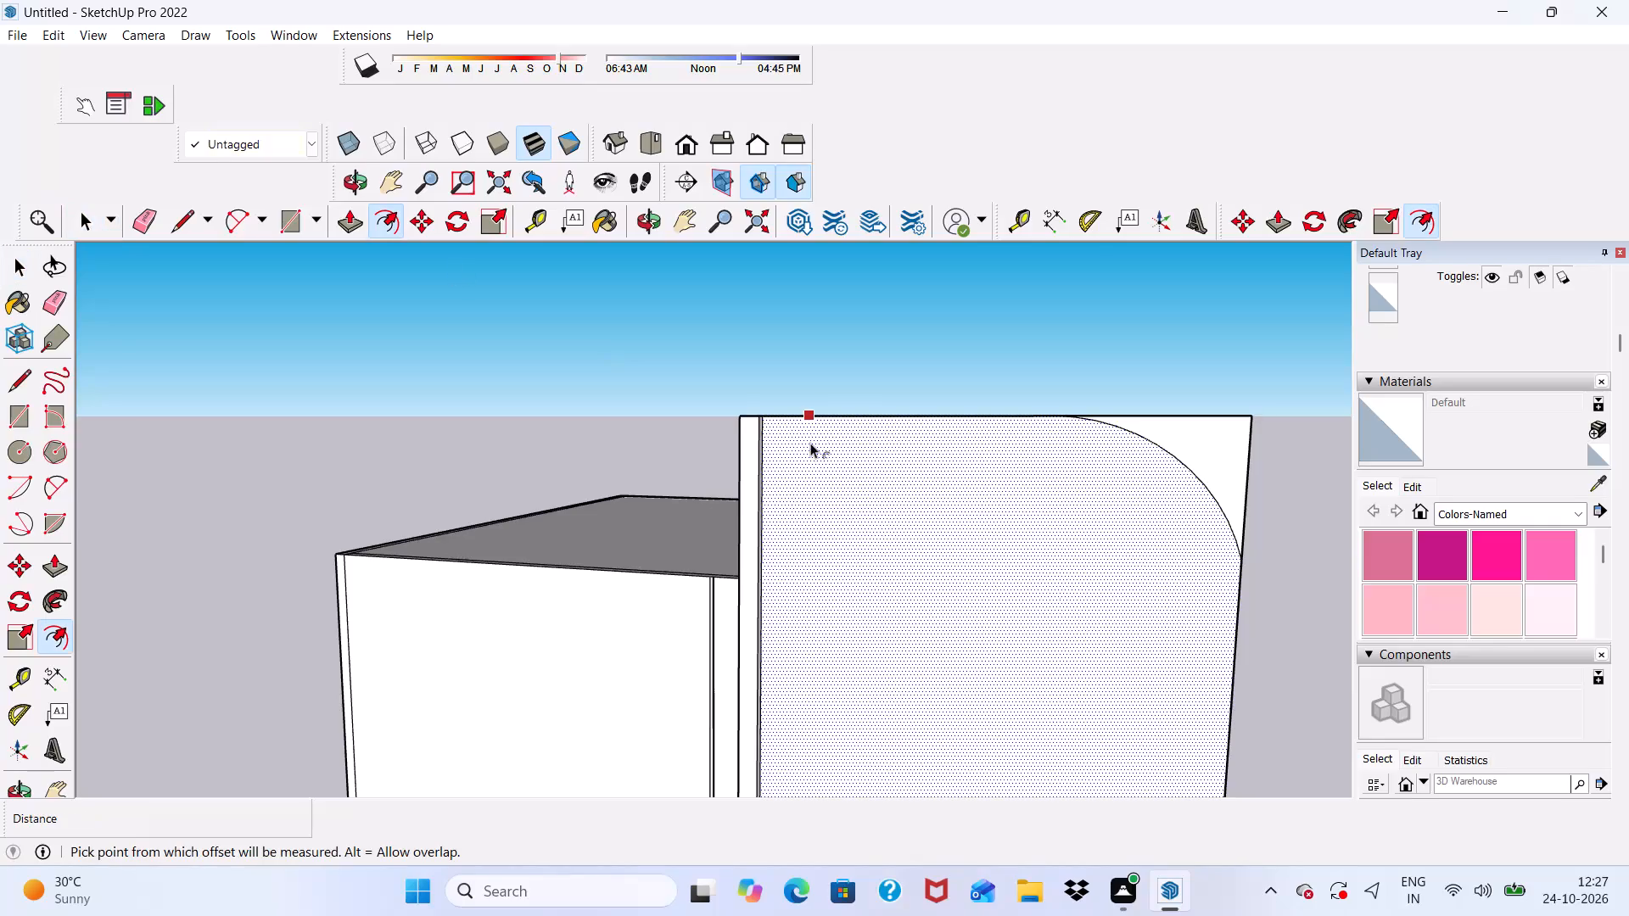
pyautogui.click(806, 434)
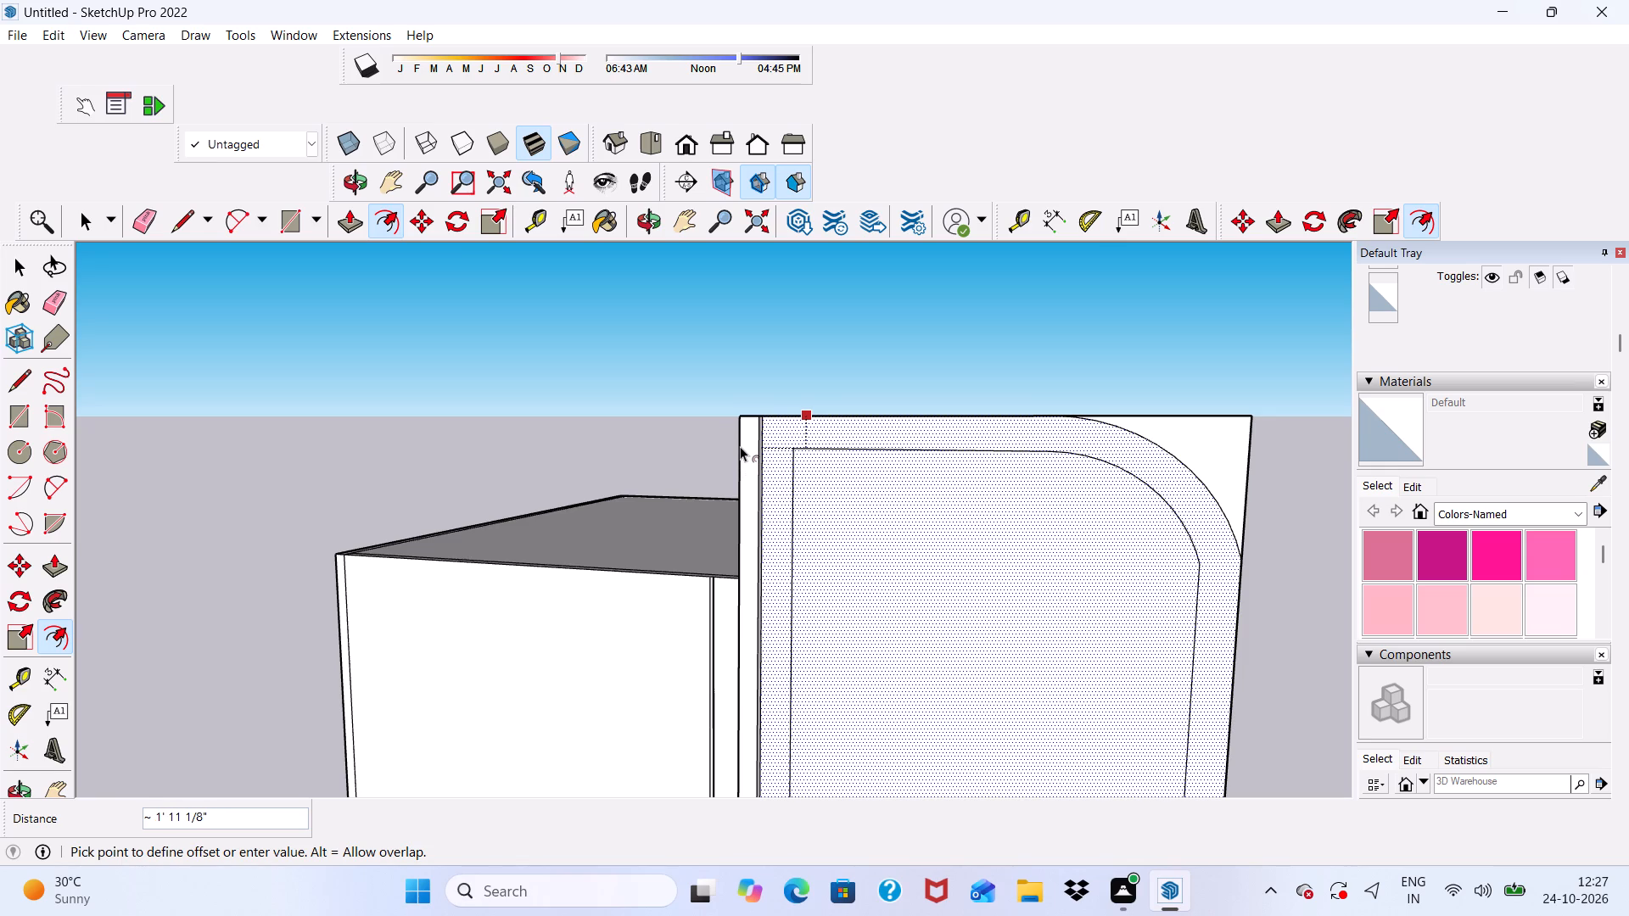
pyautogui.click(742, 458)
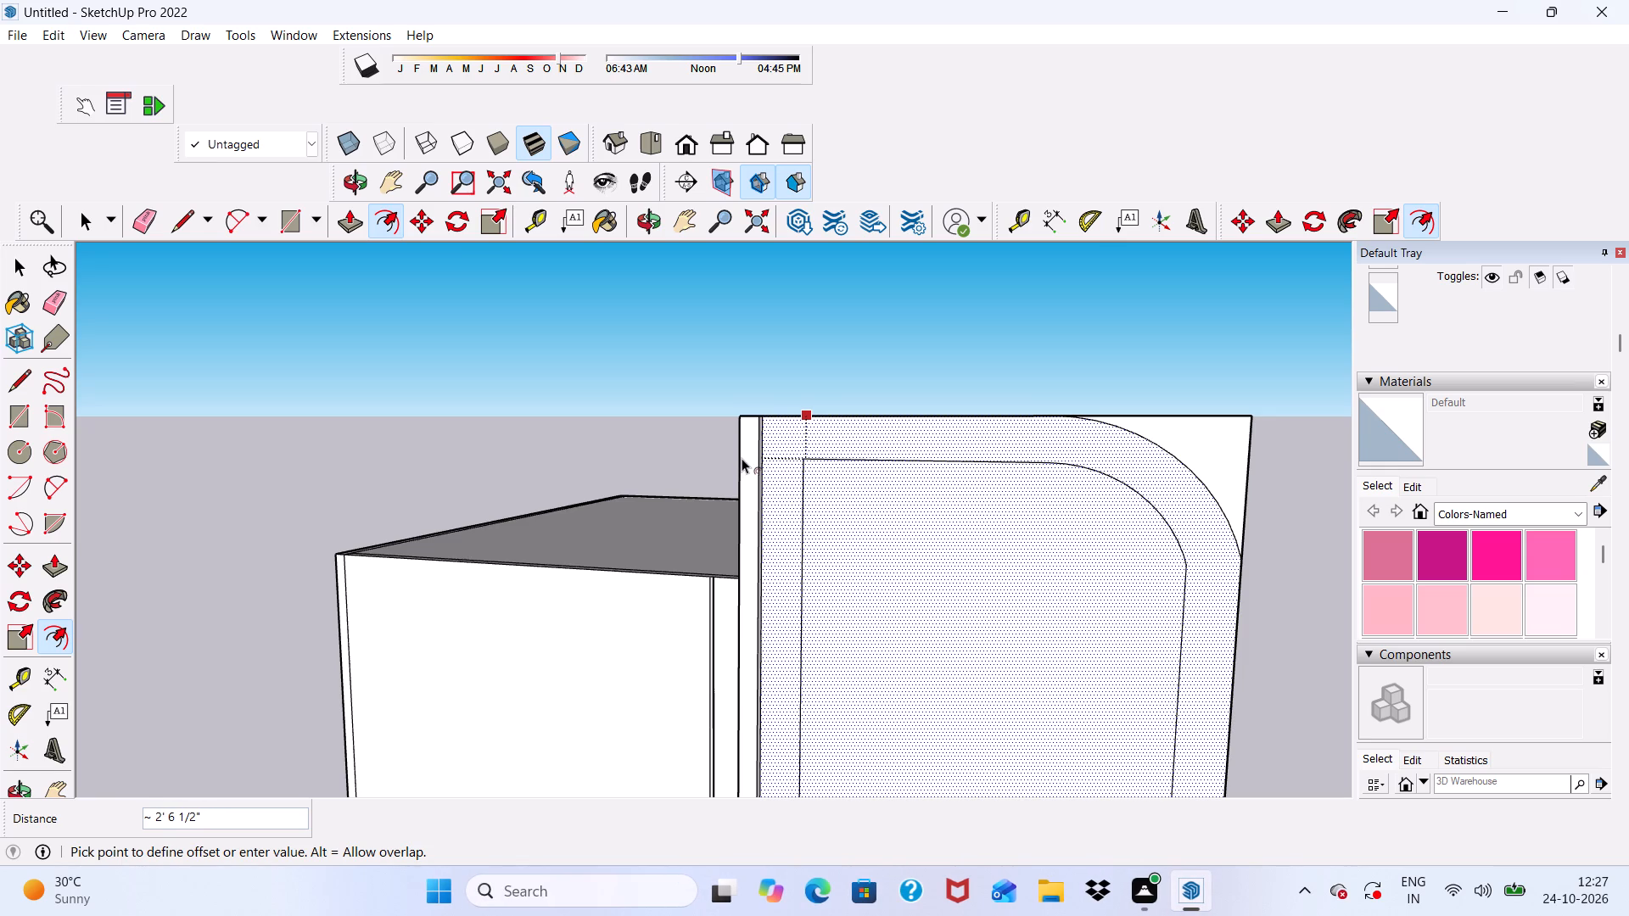
pyautogui.press('space')
# Push the corner piece outside the arc back 50' through the tower to round its upper outer edge.
pyautogui.scroll(3, 1162, 425)
pyautogui.click(1202, 436)
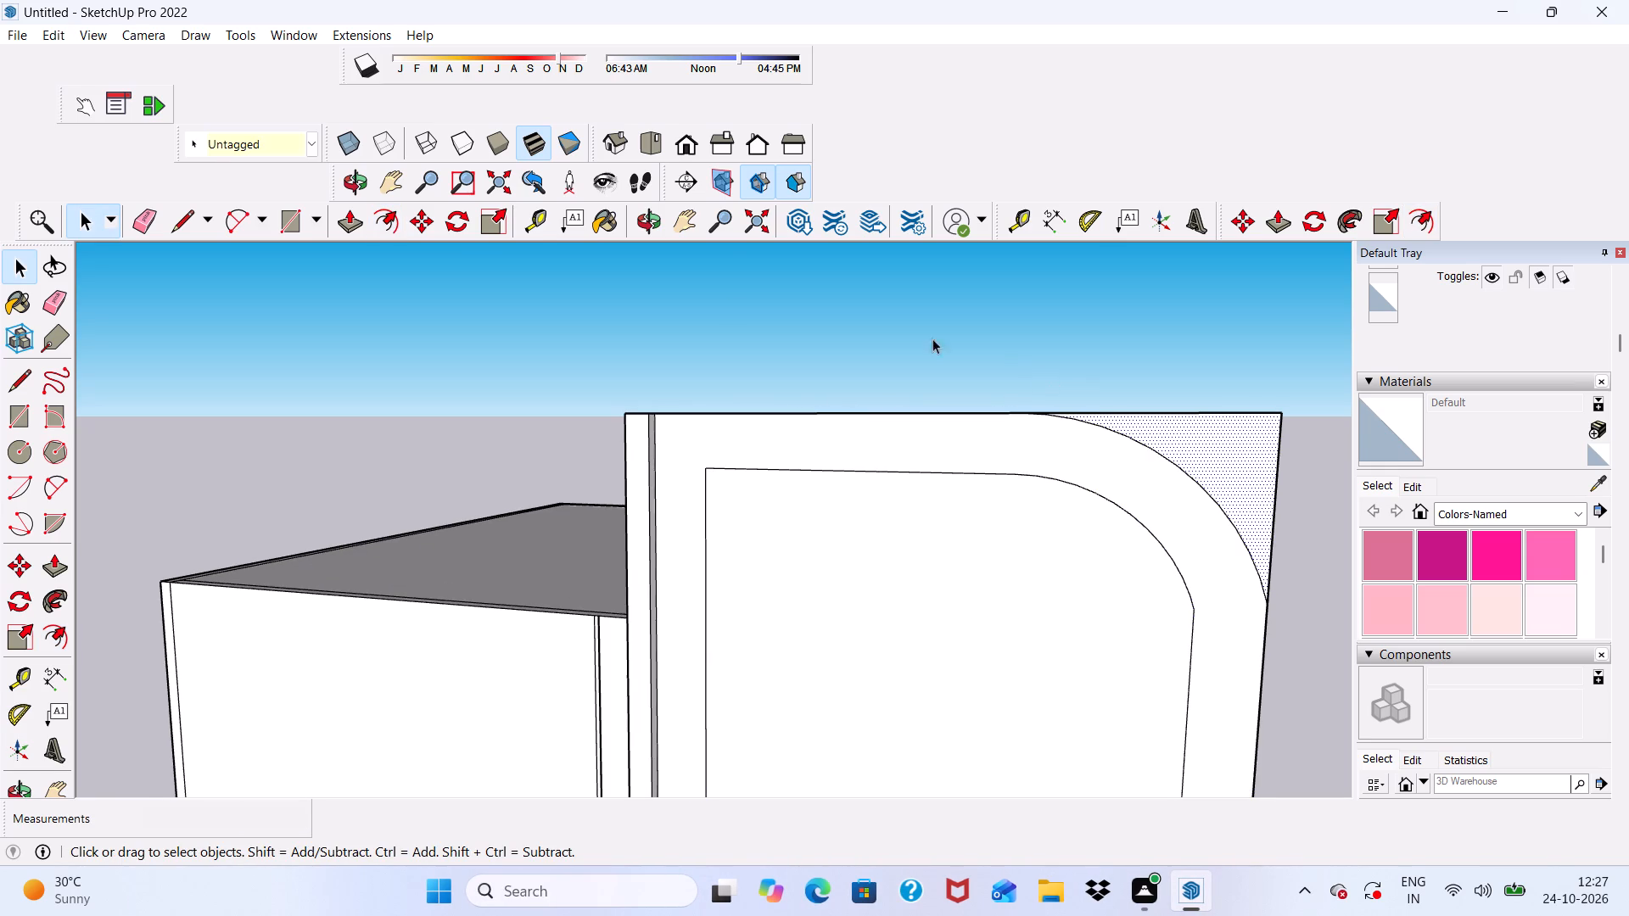
pyautogui.click(349, 211)
pyautogui.scroll(-5, 215, 371)
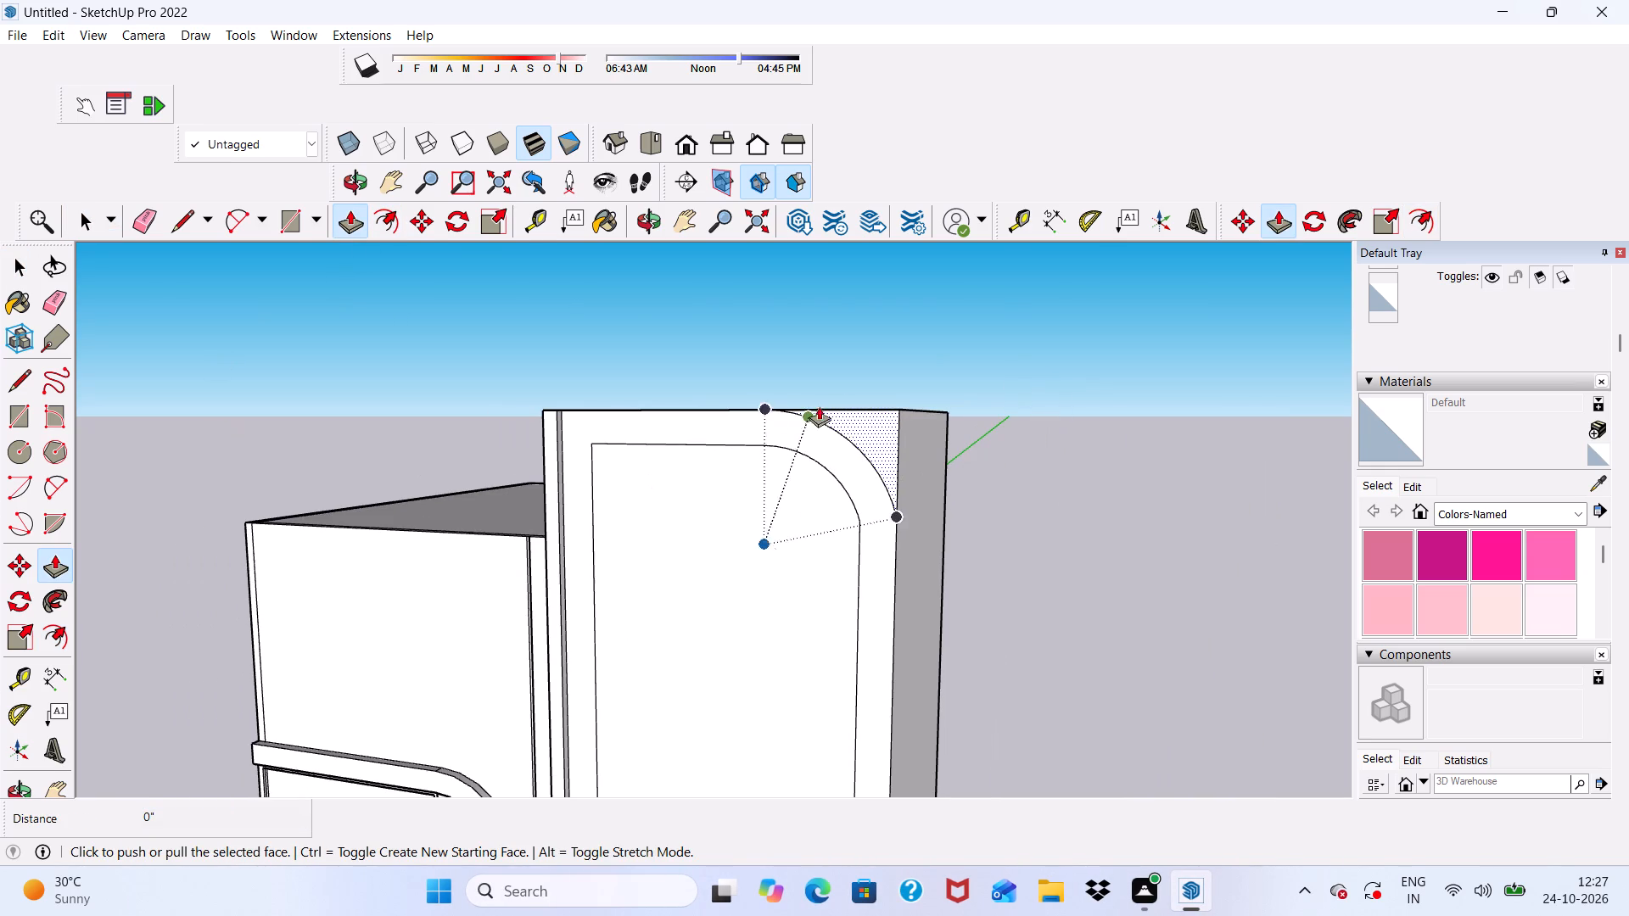
pyautogui.click(854, 401)
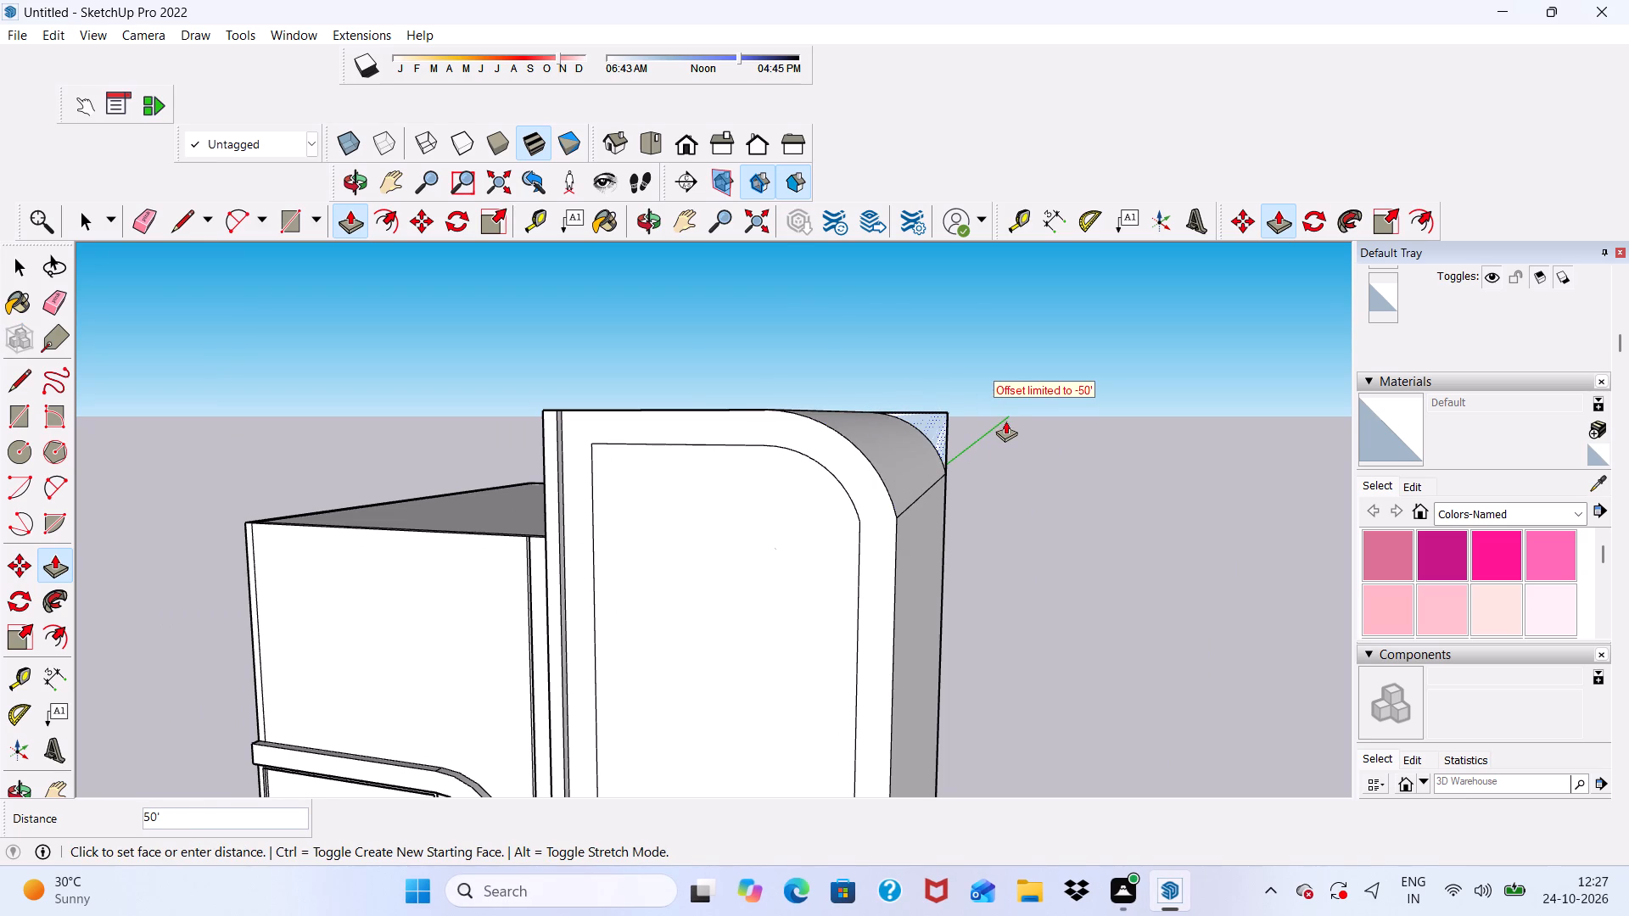
pyautogui.click(1005, 421)
pyautogui.scroll(-5, 926, 434)
pyautogui.press('space')
# Examine the rounded tower and its inset outline from above, from the outer side and from the front.
pyautogui.scroll(1, 718, 530)
pyautogui.moveTo(718, 530); pyautogui.dragTo(891, 585, button='middle')
pyautogui.scroll(1, 798, 561)
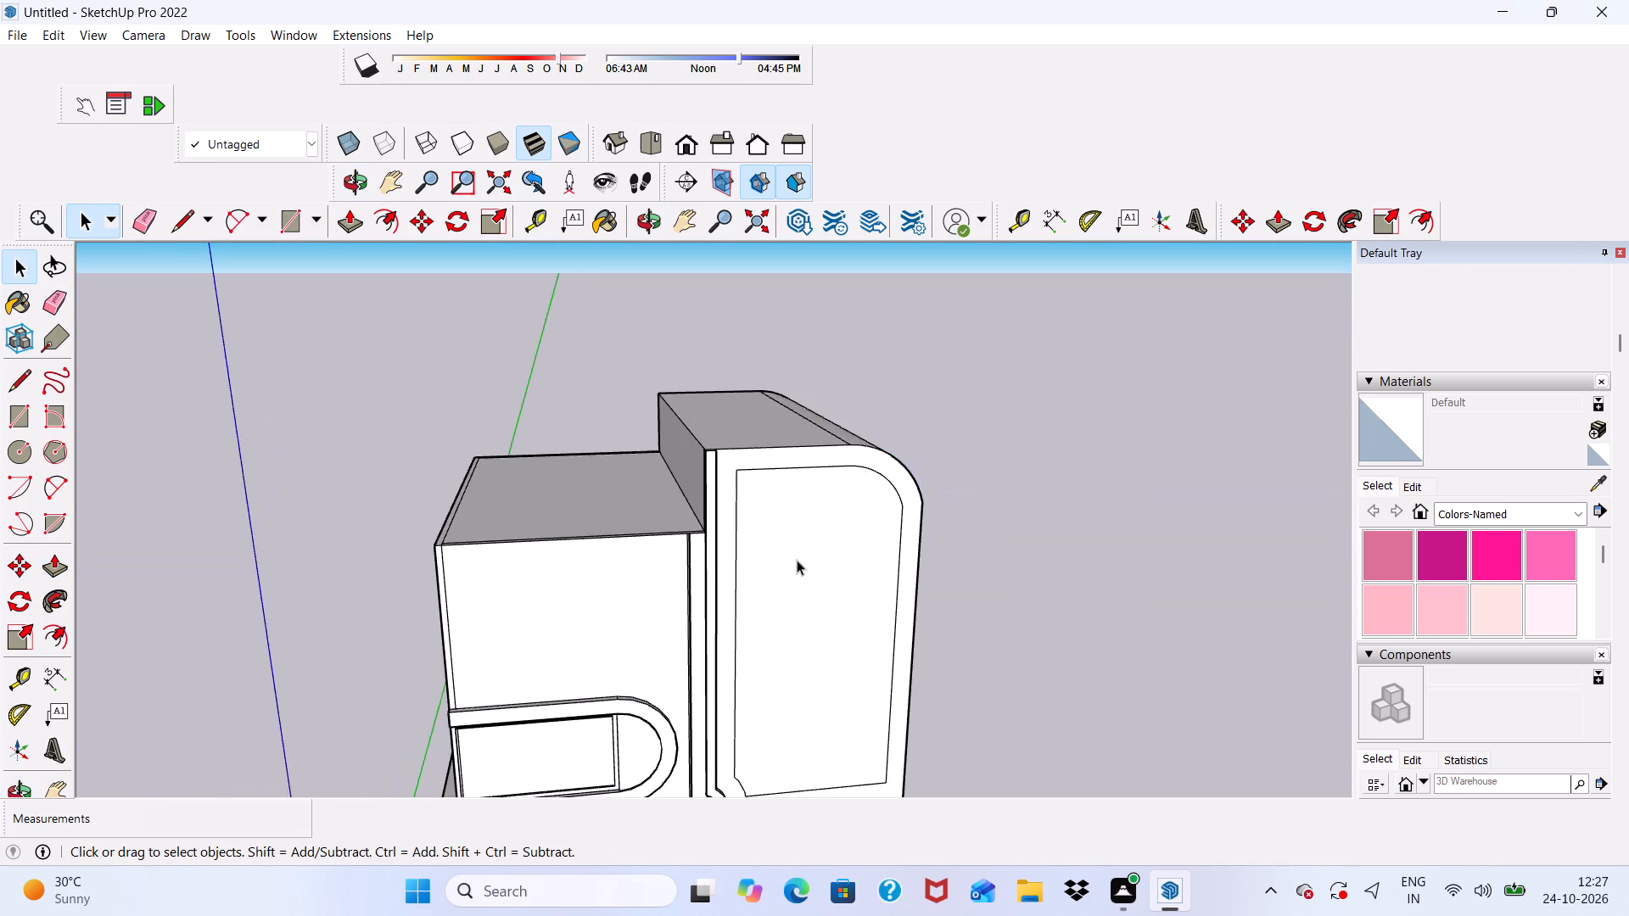
pyautogui.scroll(8, 797, 560)
pyautogui.press('space')
pyautogui.scroll(-1, 744, 453)
pyautogui.moveTo(744, 454); pyautogui.dragTo(550, 357, button='middle')
pyautogui.scroll(-5, 564, 352)
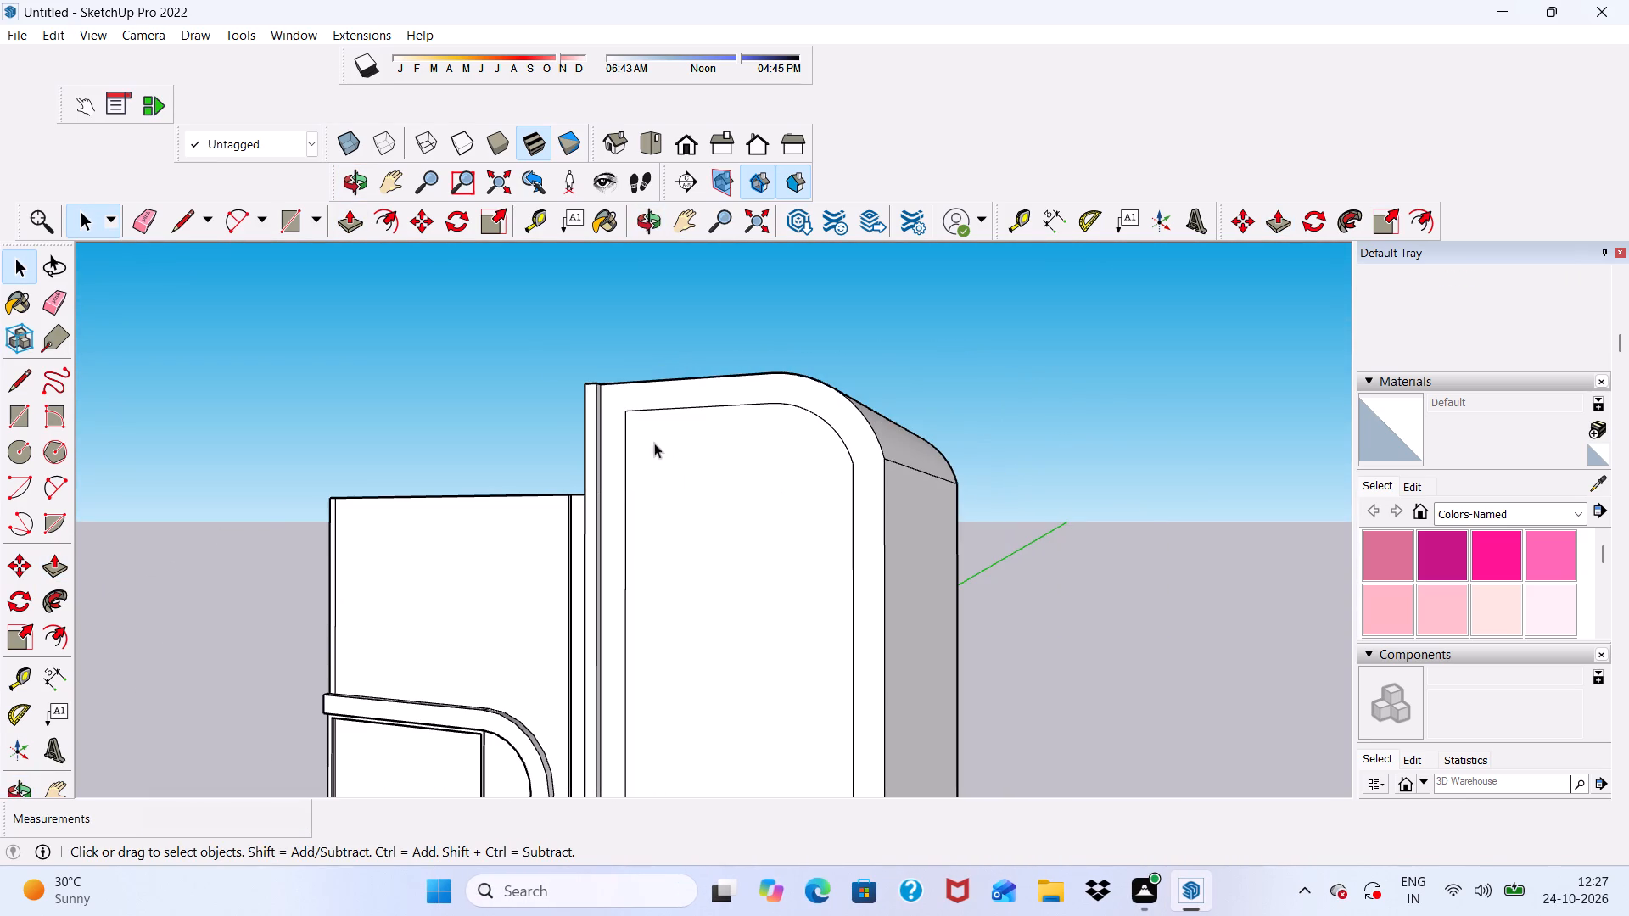
pyautogui.scroll(3, 659, 423)
pyautogui.scroll(-7, 602, 405)
pyautogui.moveTo(629, 446); pyautogui.dragTo(766, 488, button='middle')
pyautogui.scroll(1, 763, 494)
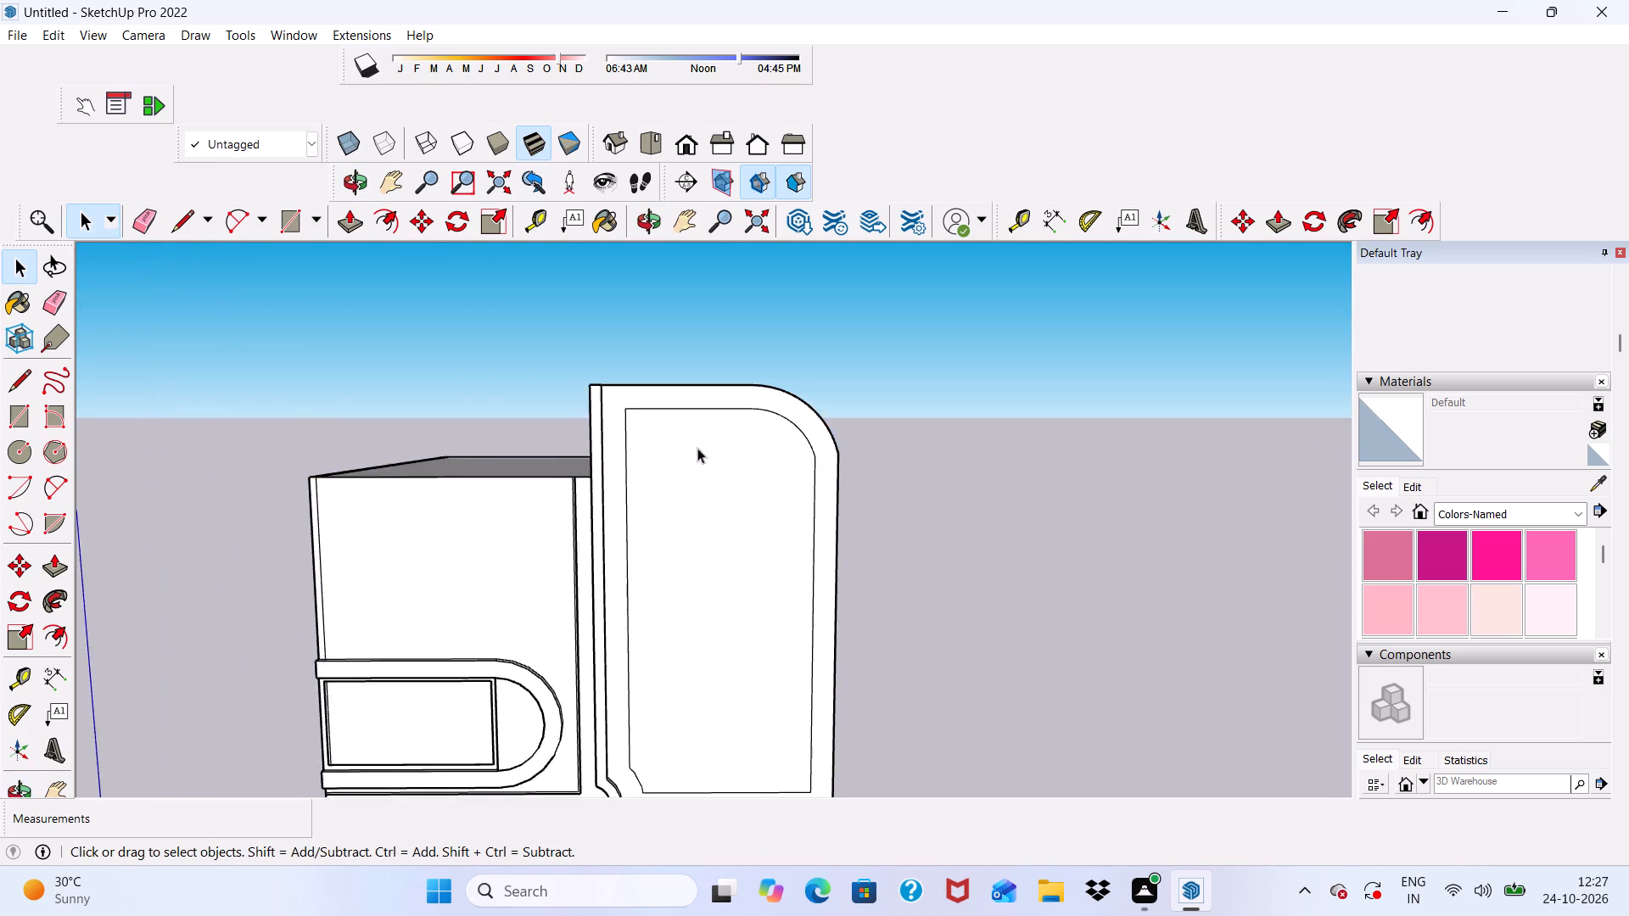
pyautogui.scroll(-4, 619, 441)
pyautogui.scroll(3, 616, 667)
pyautogui.scroll(1, 357, 222)
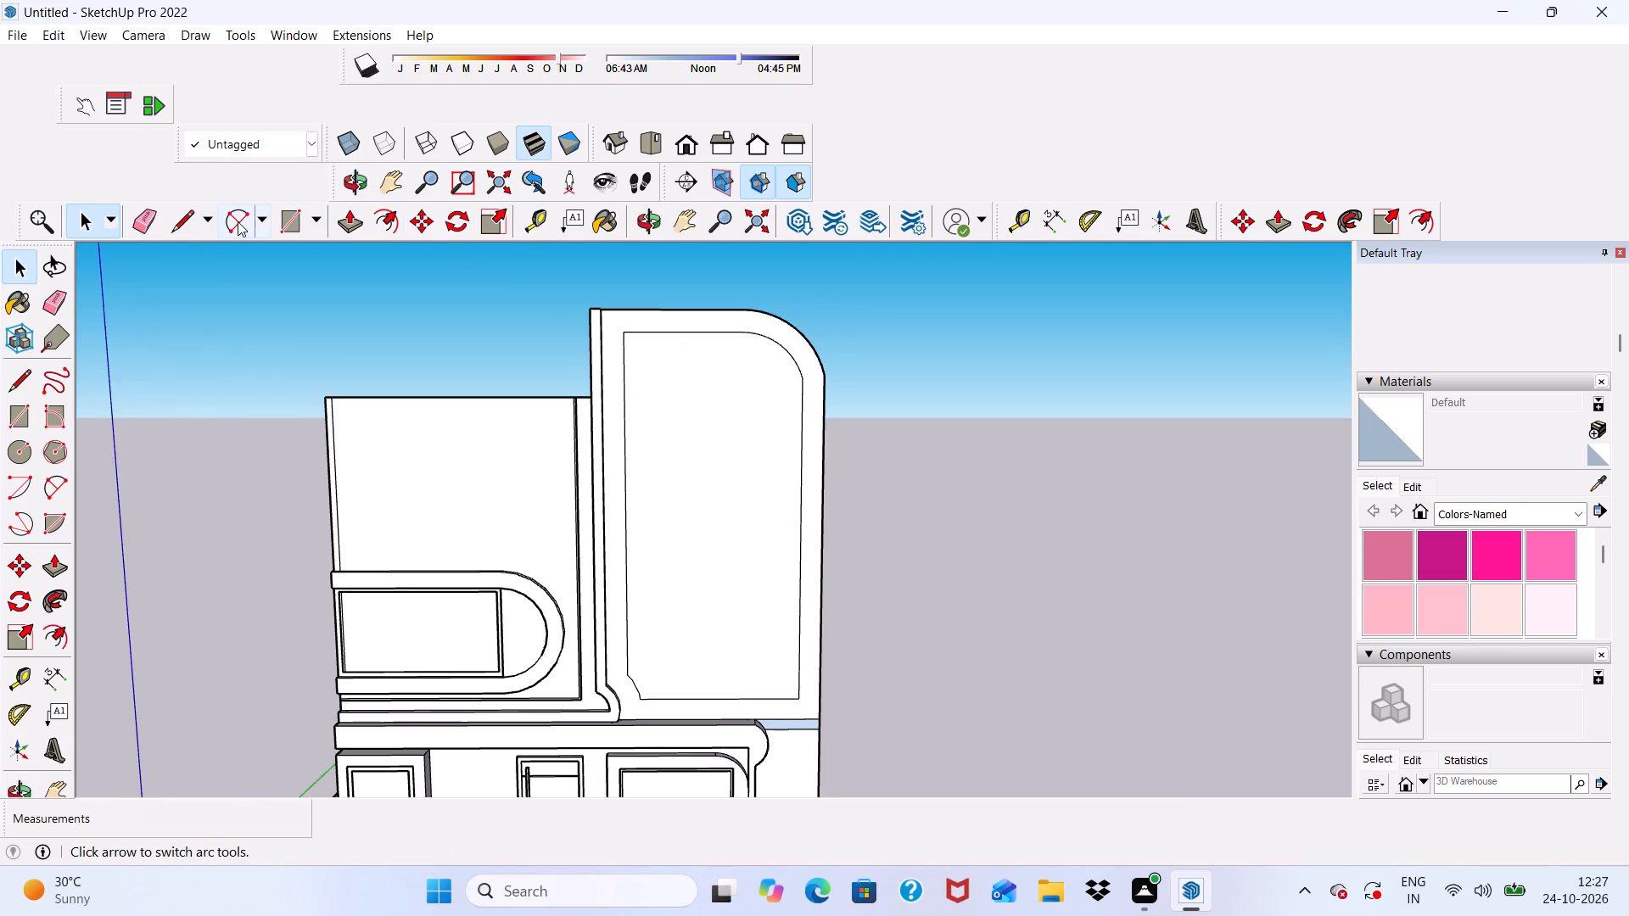
# Draw a line about 2' 6 1/2" long from the inset outline's upper inner corner across to the tower front's inner side edge.
pyautogui.click(185, 223)
pyautogui.scroll(4, 529, 327)
pyautogui.scroll(-1, 550, 327)
pyautogui.scroll(1, 811, 404)
pyautogui.moveTo(811, 404); pyautogui.dragTo(621, 393, button='middle')
pyautogui.scroll(2, 568, 304)
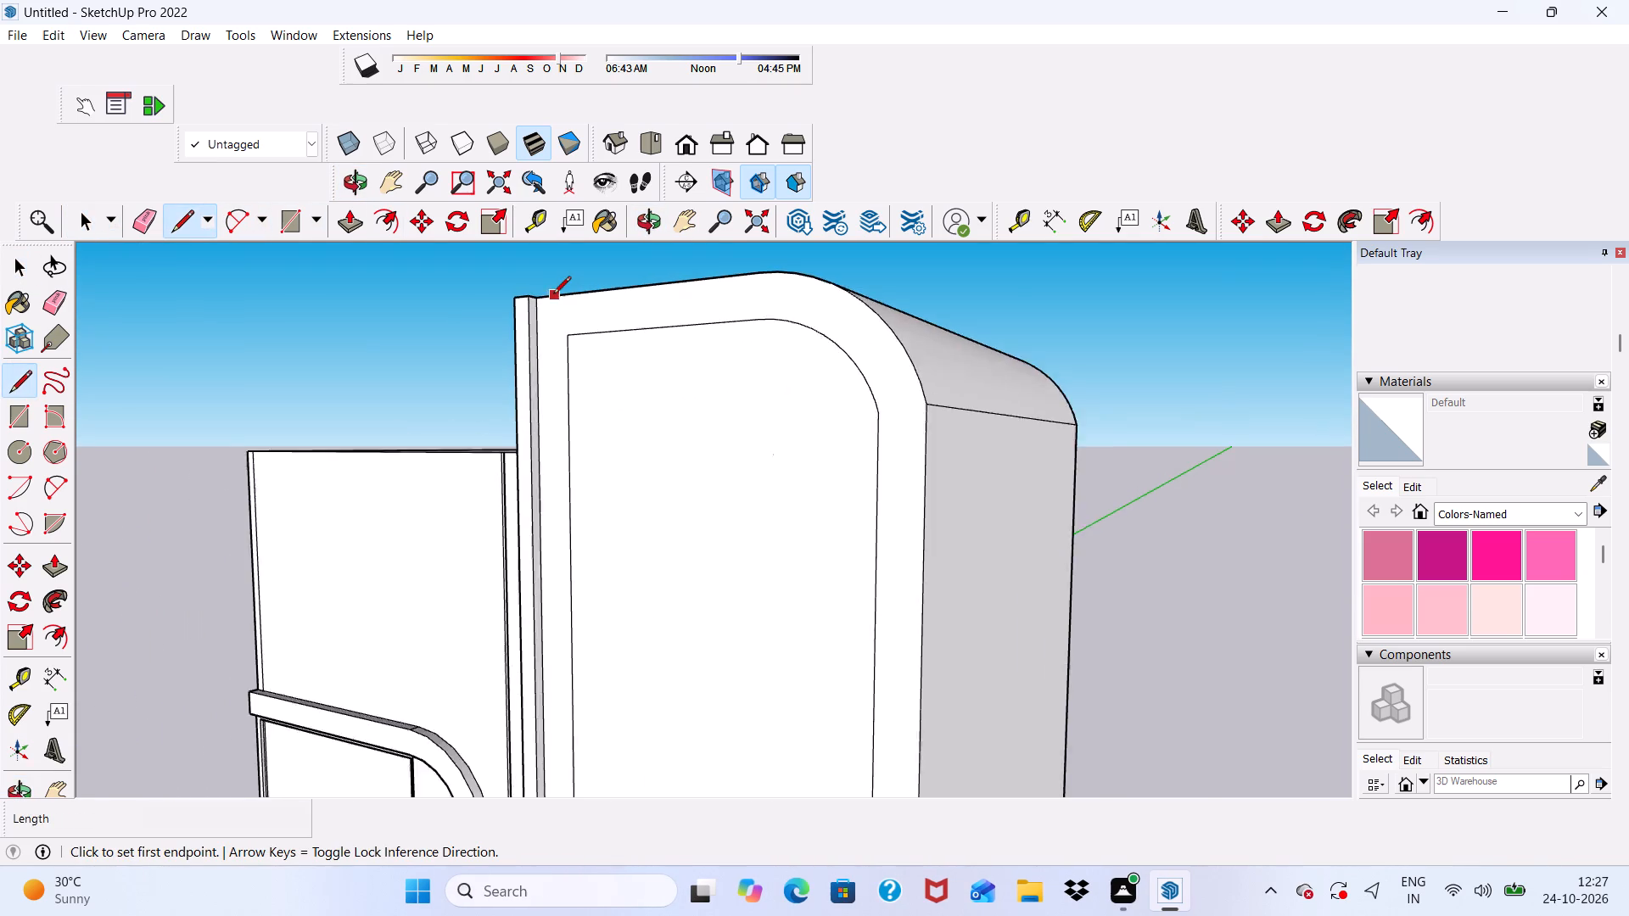
pyautogui.scroll(1, 553, 295)
pyautogui.scroll(-1, 553, 295)
pyautogui.scroll(4, 552, 322)
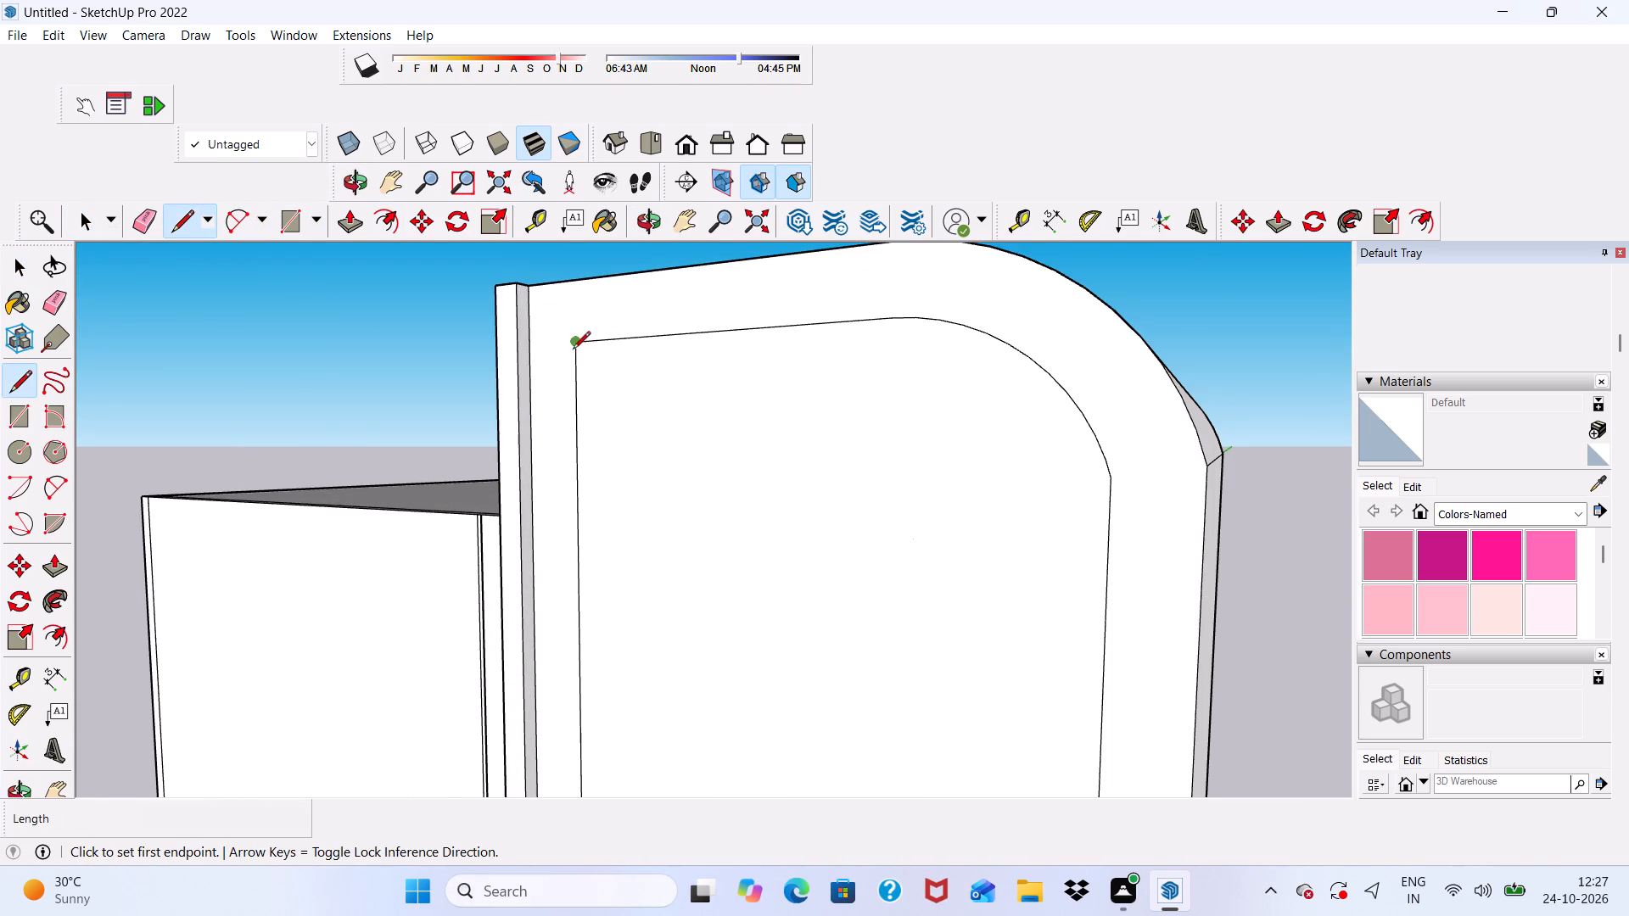
pyautogui.click(571, 346)
pyautogui.scroll(8, 536, 351)
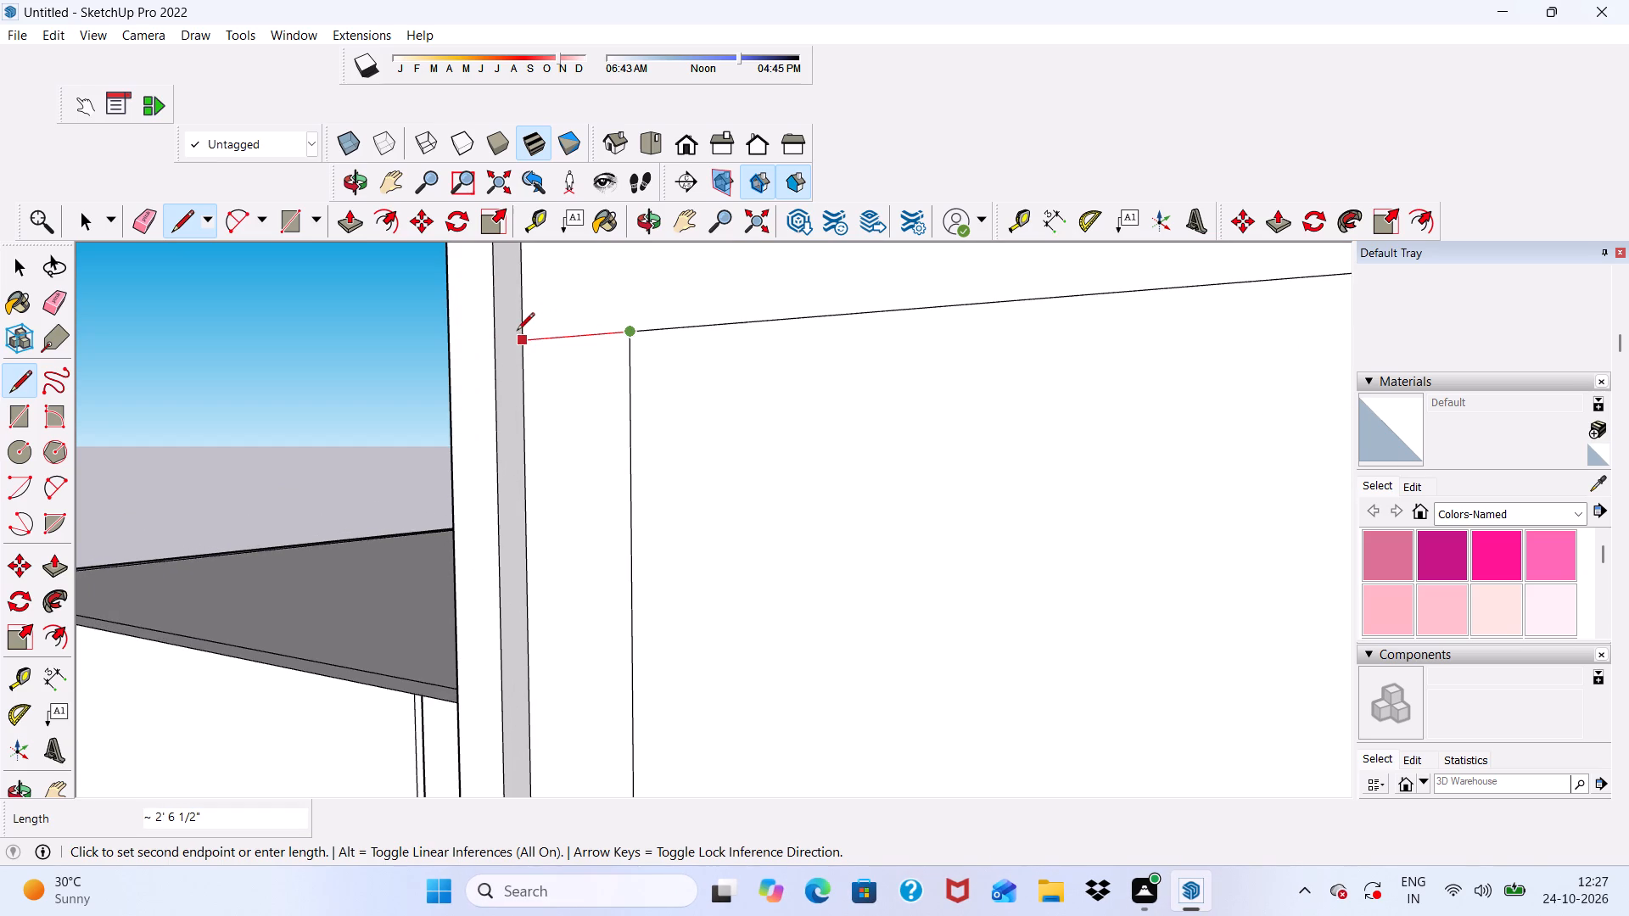
pyautogui.click(518, 335)
pyautogui.scroll(-20, 520, 347)
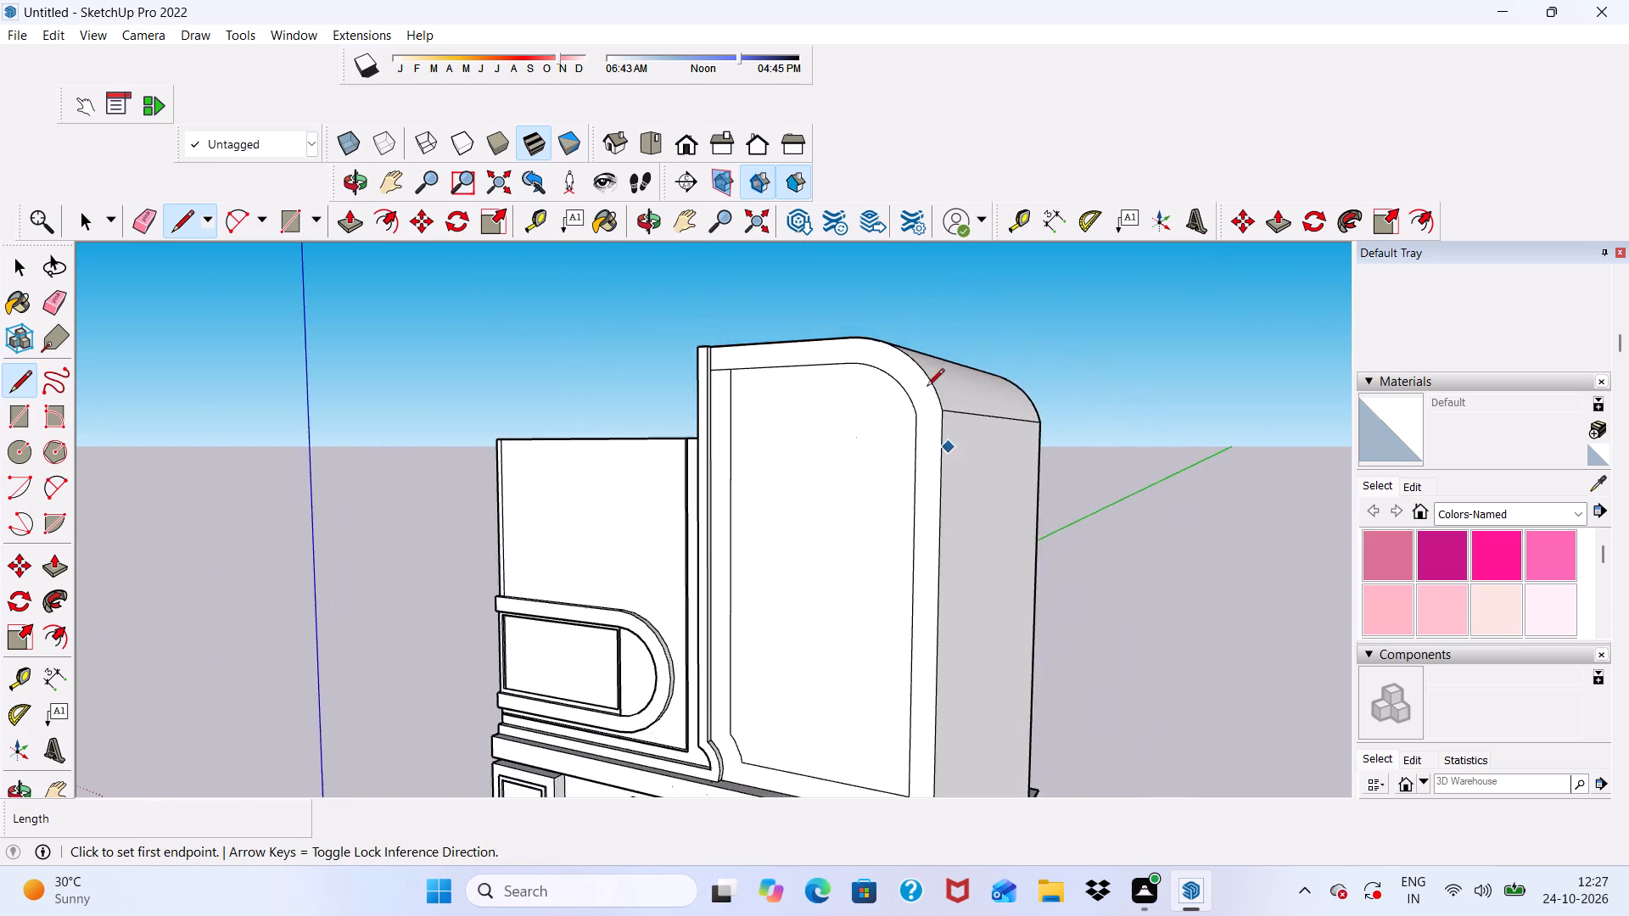
# Draw a vertical line about 18' 10" long from the inset outline's lower outer corner down to the tower front's base.
pyautogui.scroll(-5, 926, 388)
pyautogui.scroll(9, 902, 657)
pyautogui.scroll(-3, 894, 686)
pyautogui.moveTo(894, 686); pyautogui.dragTo(963, 595, button='middle')
pyautogui.scroll(4, 923, 520)
pyautogui.scroll(-1, 921, 516)
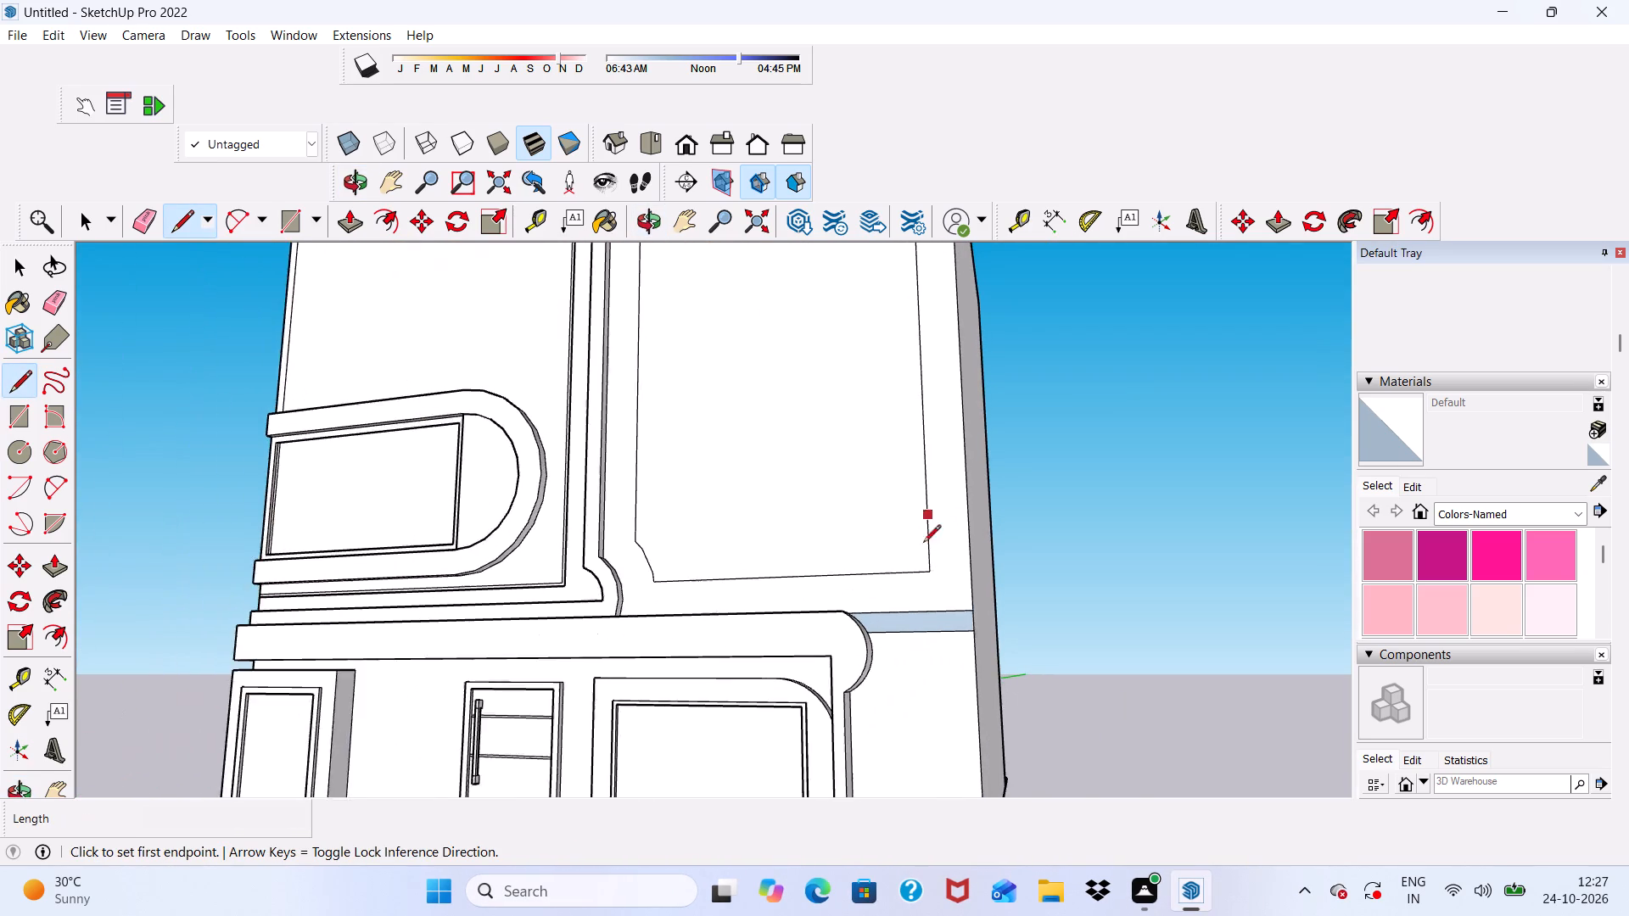
pyautogui.scroll(1, 930, 573)
pyautogui.click(925, 572)
pyautogui.scroll(-8, 935, 652)
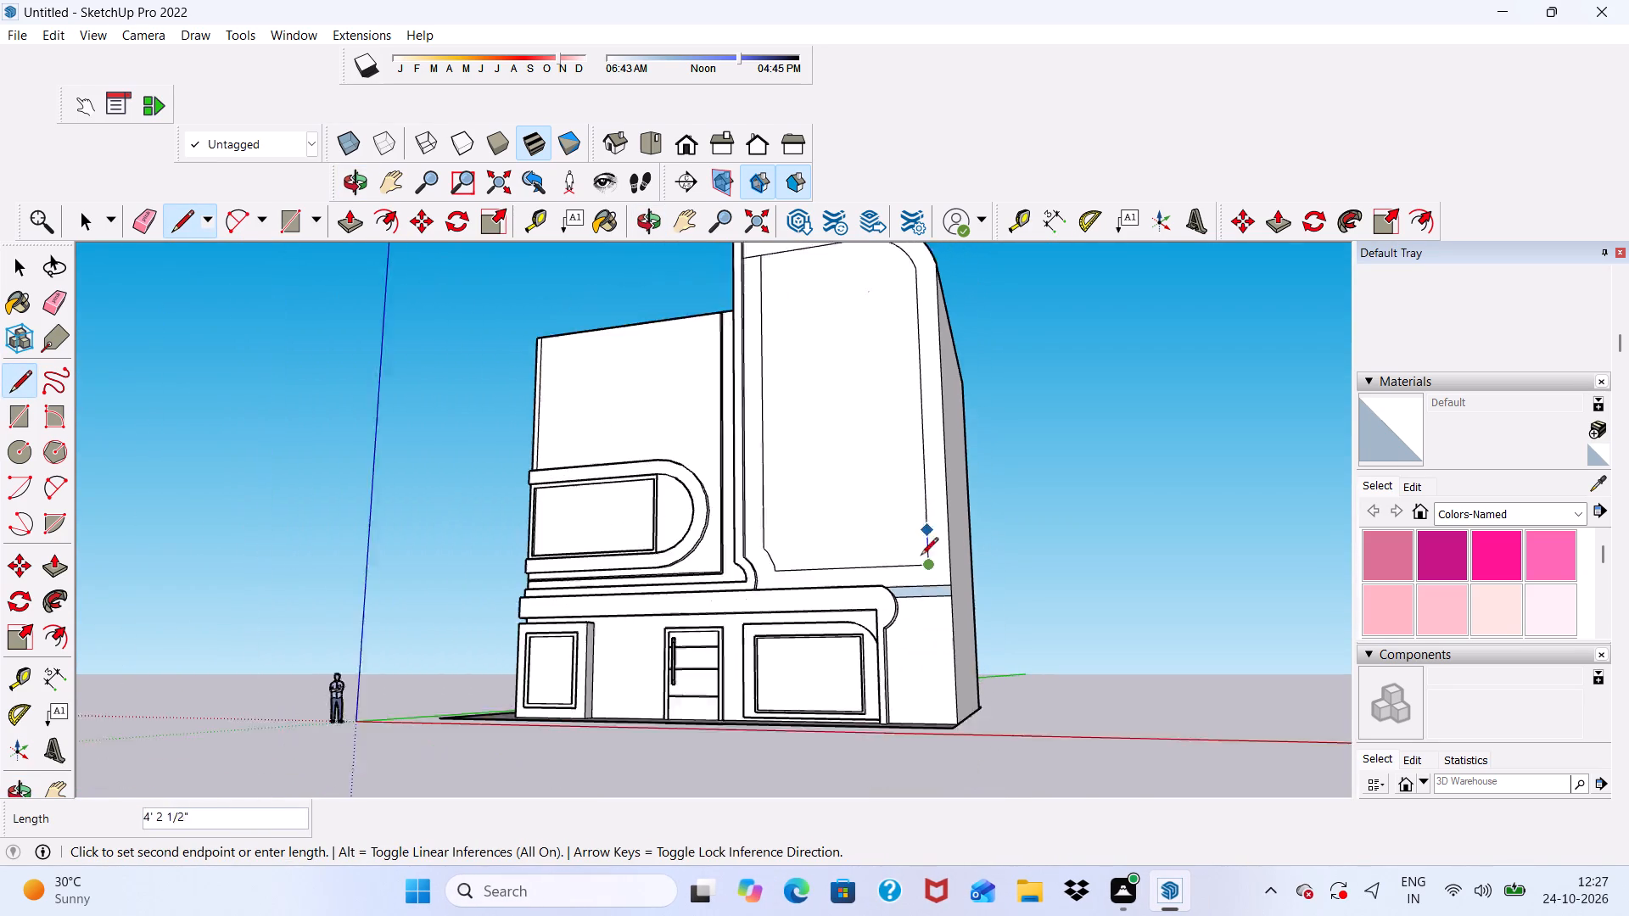
pyautogui.scroll(-1, 921, 556)
pyautogui.scroll(5, 930, 694)
pyautogui.moveTo(932, 729); pyautogui.dragTo(938, 807, button='middle')
pyautogui.scroll(3, 937, 750)
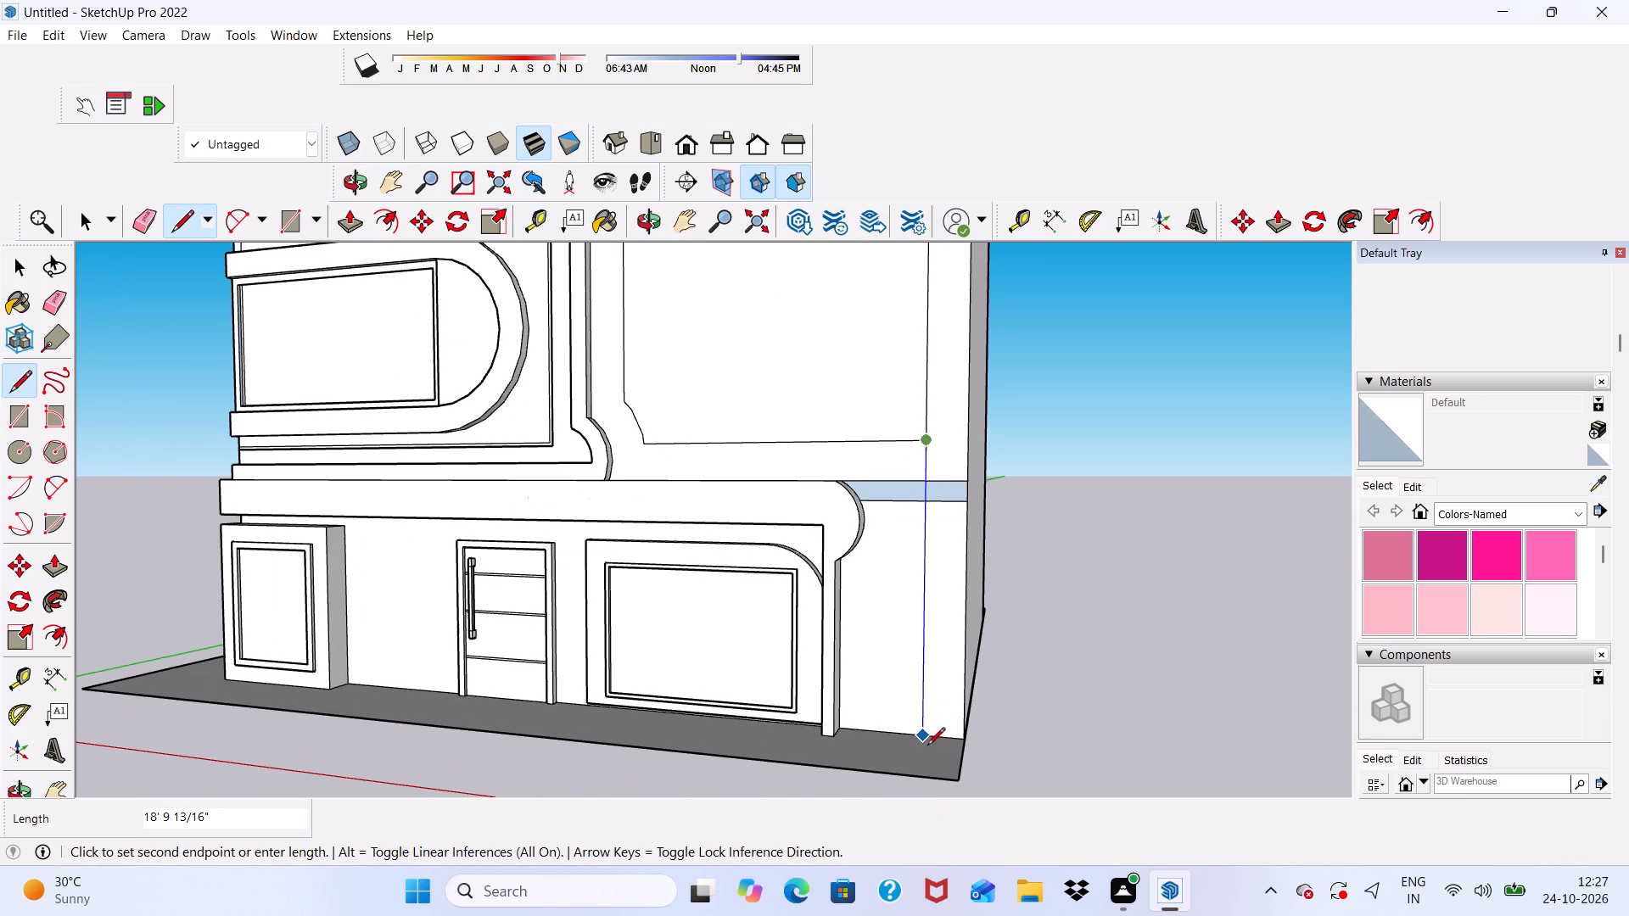
pyautogui.click(926, 746)
pyautogui.press('space')
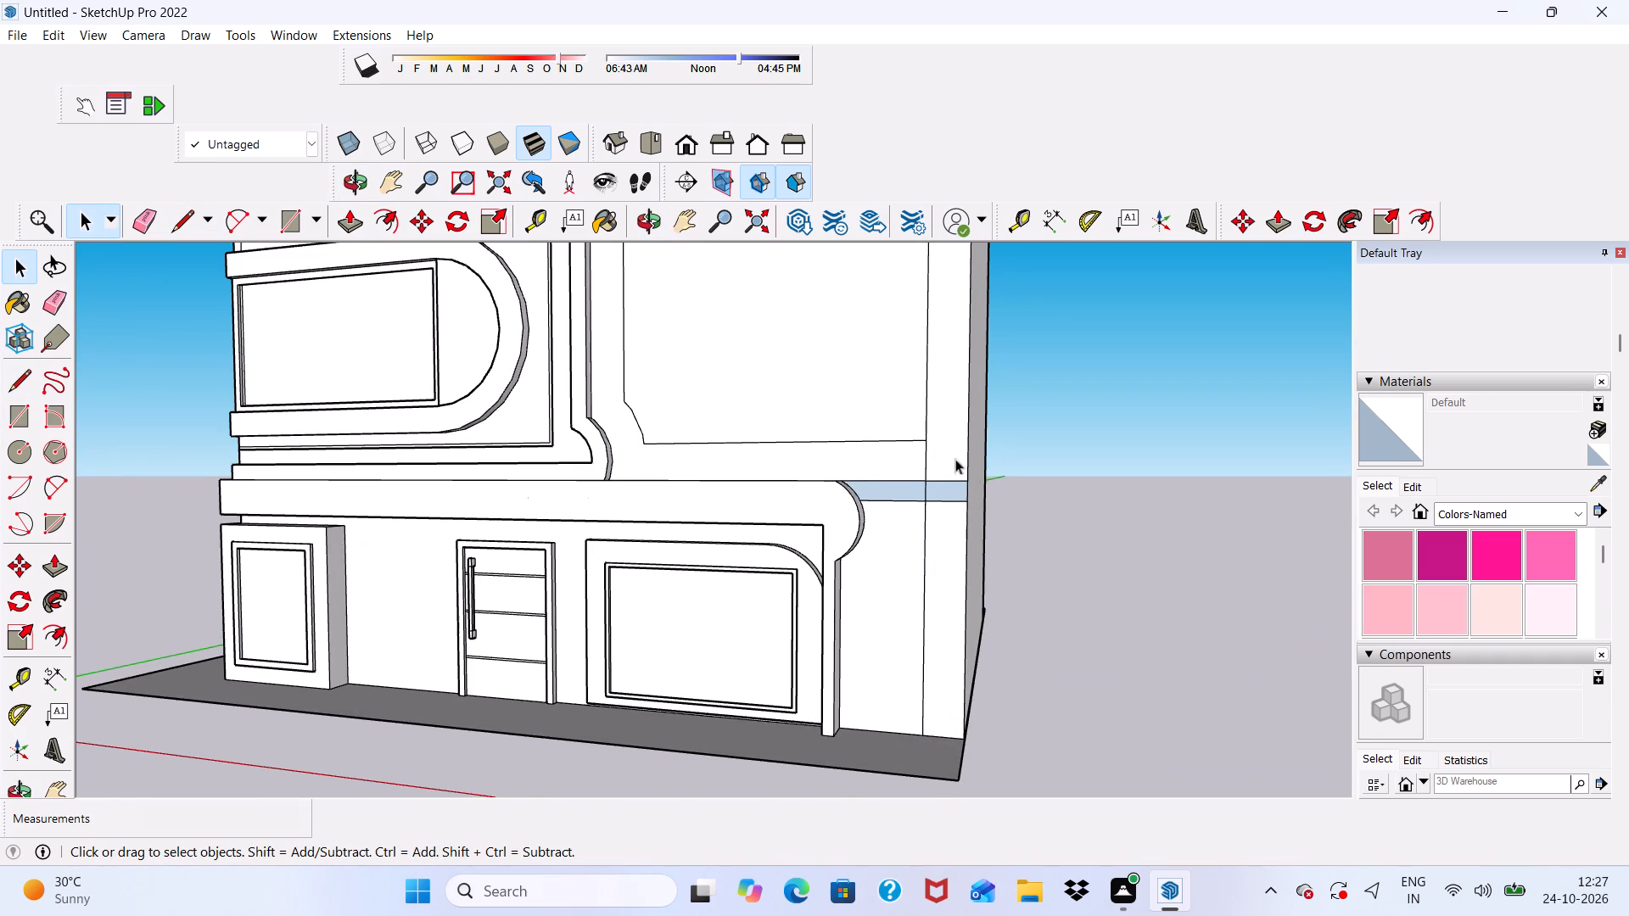
# Erase the inset outline's bottom line, notched lower corner and inner vertical line on the tower front.
pyautogui.scroll(2, 931, 452)
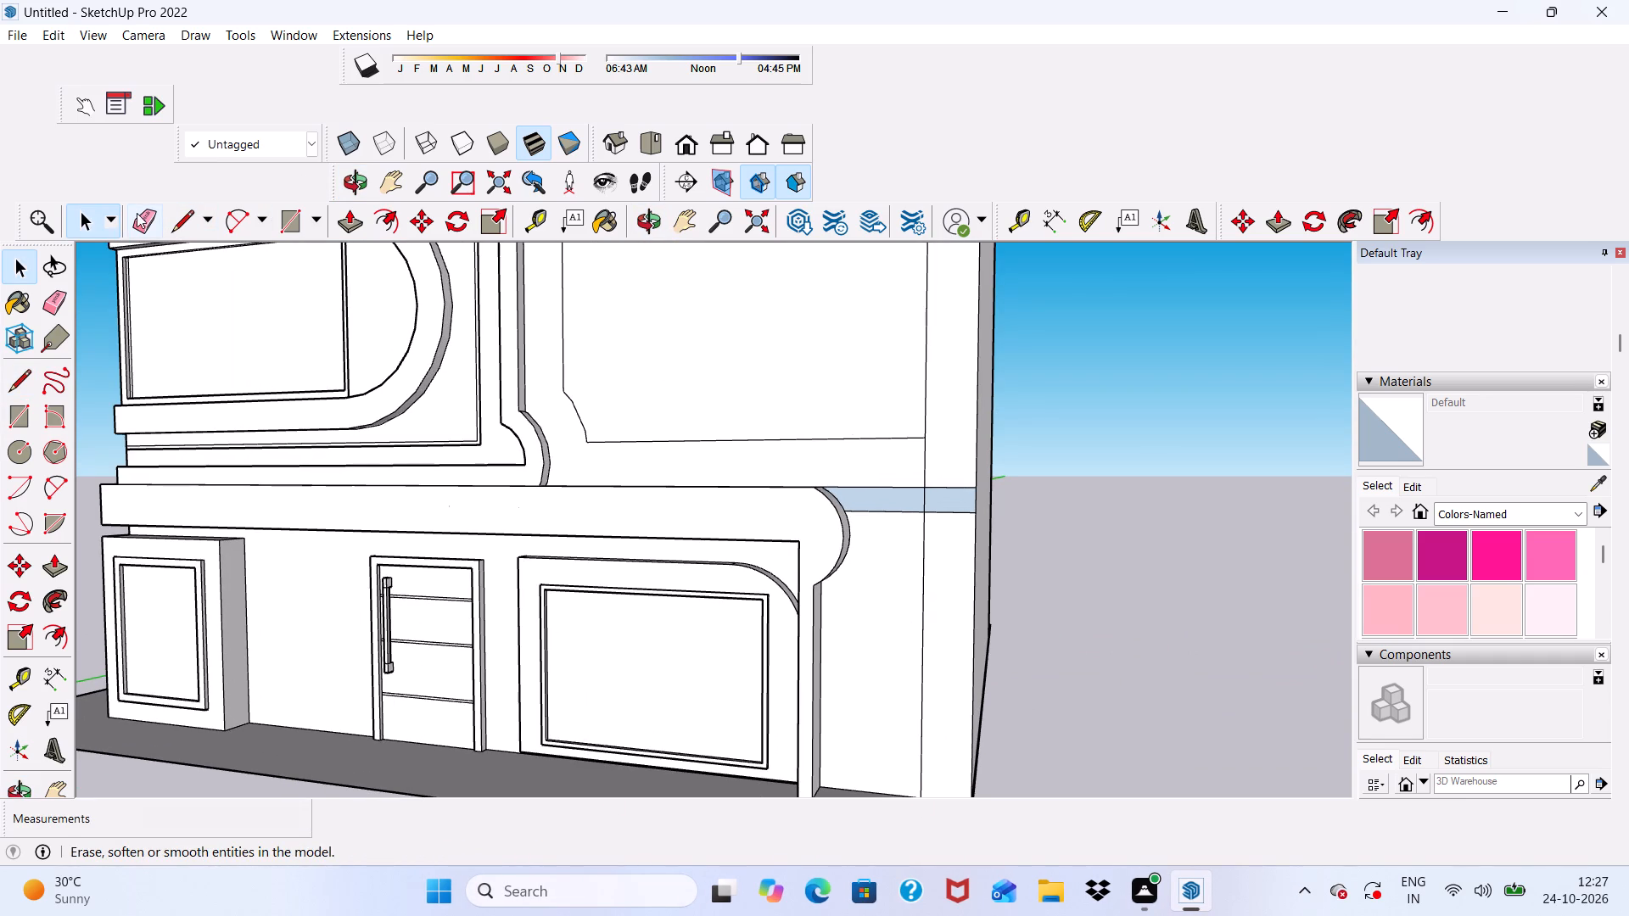
pyautogui.click(143, 219)
pyautogui.moveTo(552, 332); pyautogui.dragTo(574, 378)
pyautogui.moveTo(582, 425); pyautogui.dragTo(589, 441)
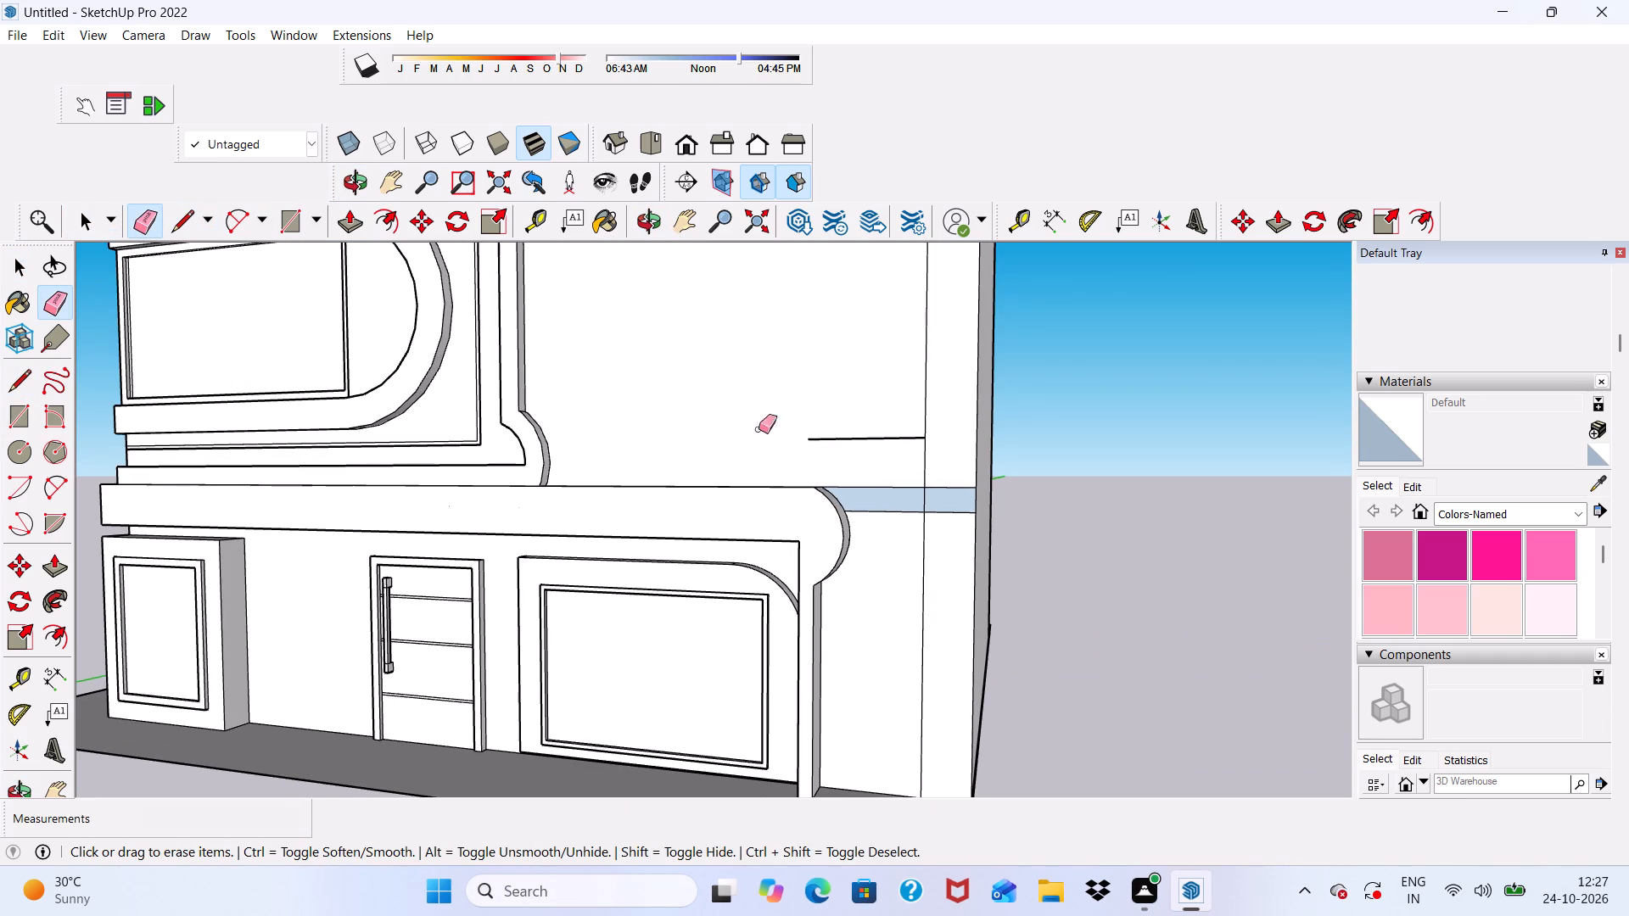
pyautogui.moveTo(818, 422); pyautogui.dragTo(839, 461)
pyautogui.moveTo(818, 433); pyautogui.dragTo(813, 441)
pyautogui.moveTo(808, 465); pyautogui.dragTo(807, 483)
pyautogui.scroll(-4, 787, 416)
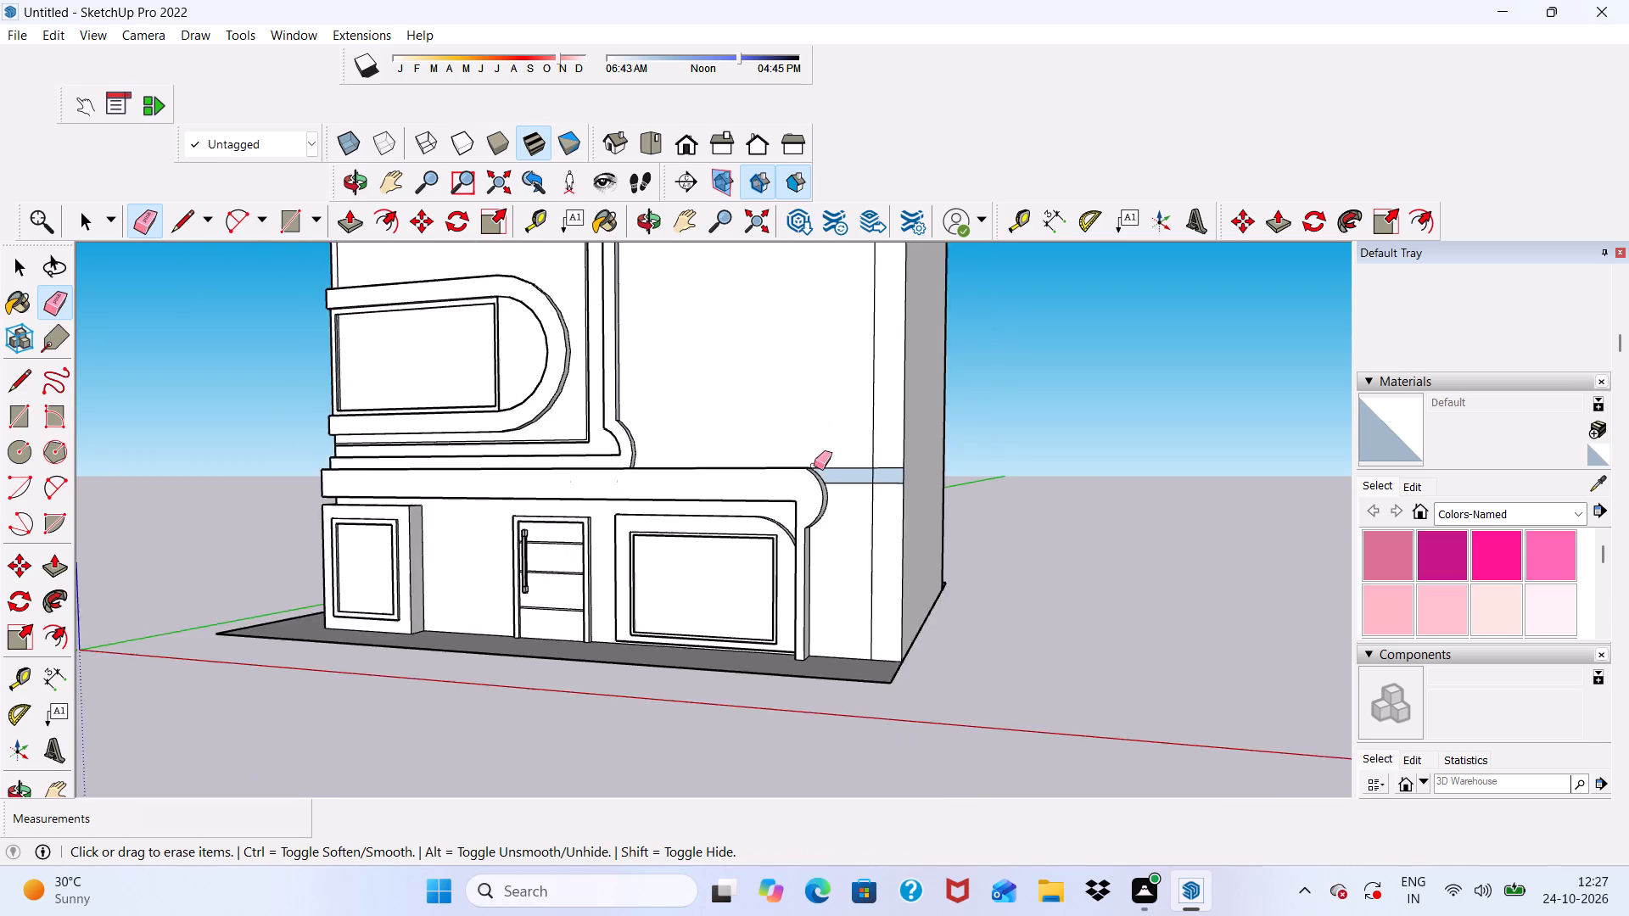
pyautogui.scroll(-17, 814, 466)
pyautogui.scroll(15, 769, 463)
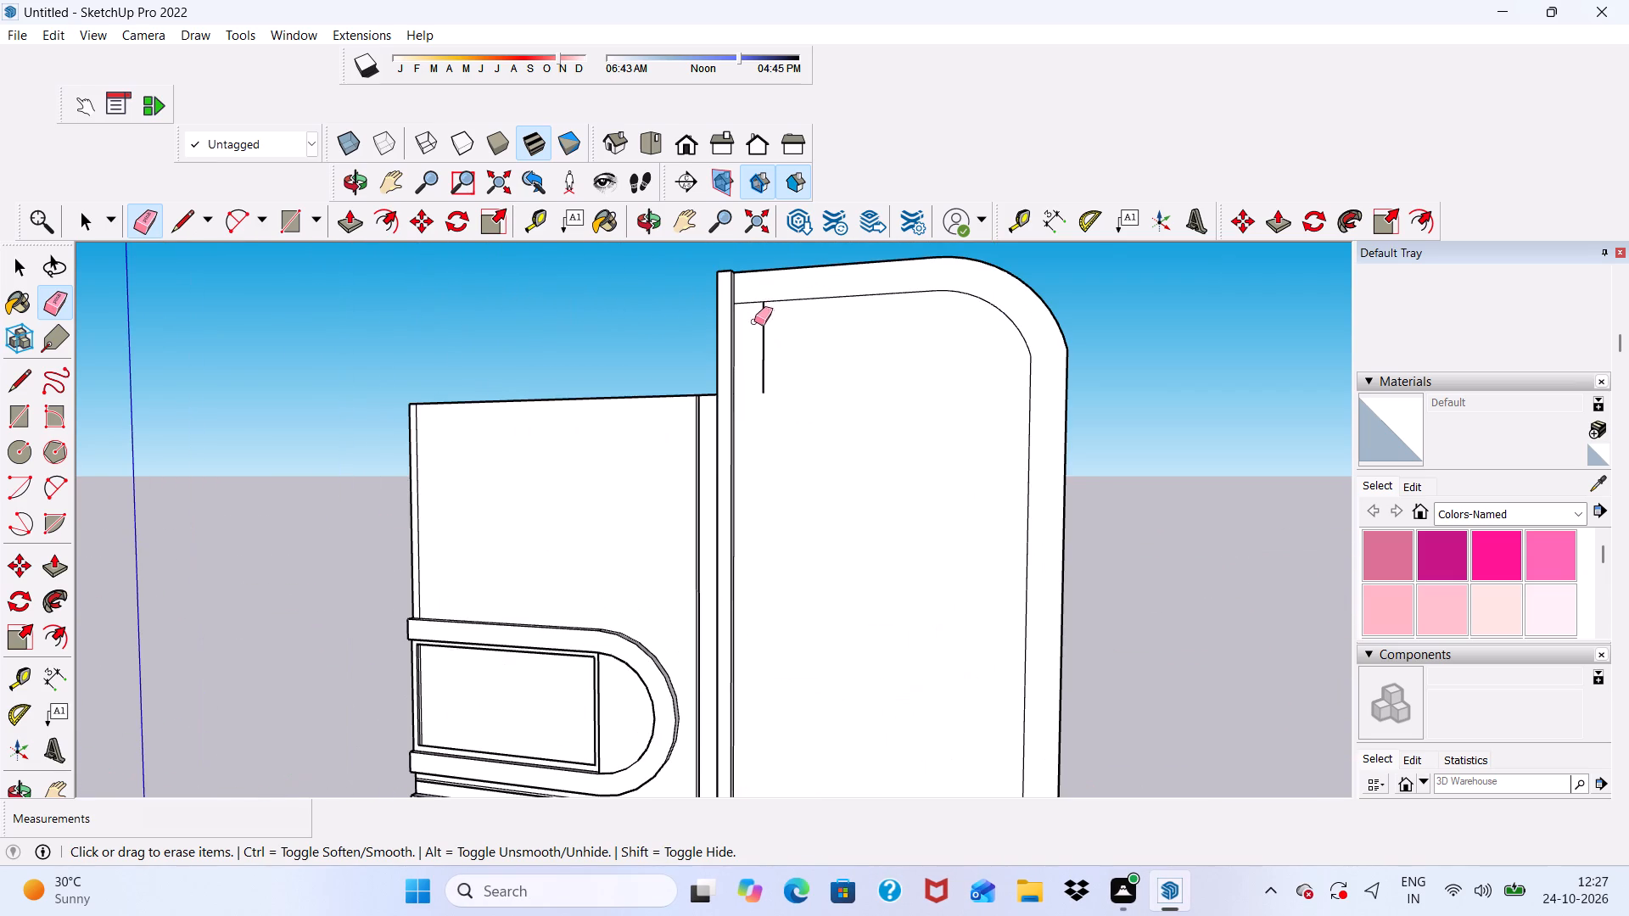
pyautogui.moveTo(756, 326); pyautogui.dragTo(770, 356)
# Pull the round-cornered border face along the tower front's top and outer side forward 1'.
pyautogui.scroll(-3, 770, 360)
pyautogui.press('space')
pyautogui.scroll(8, 926, 321)
pyautogui.click(956, 317)
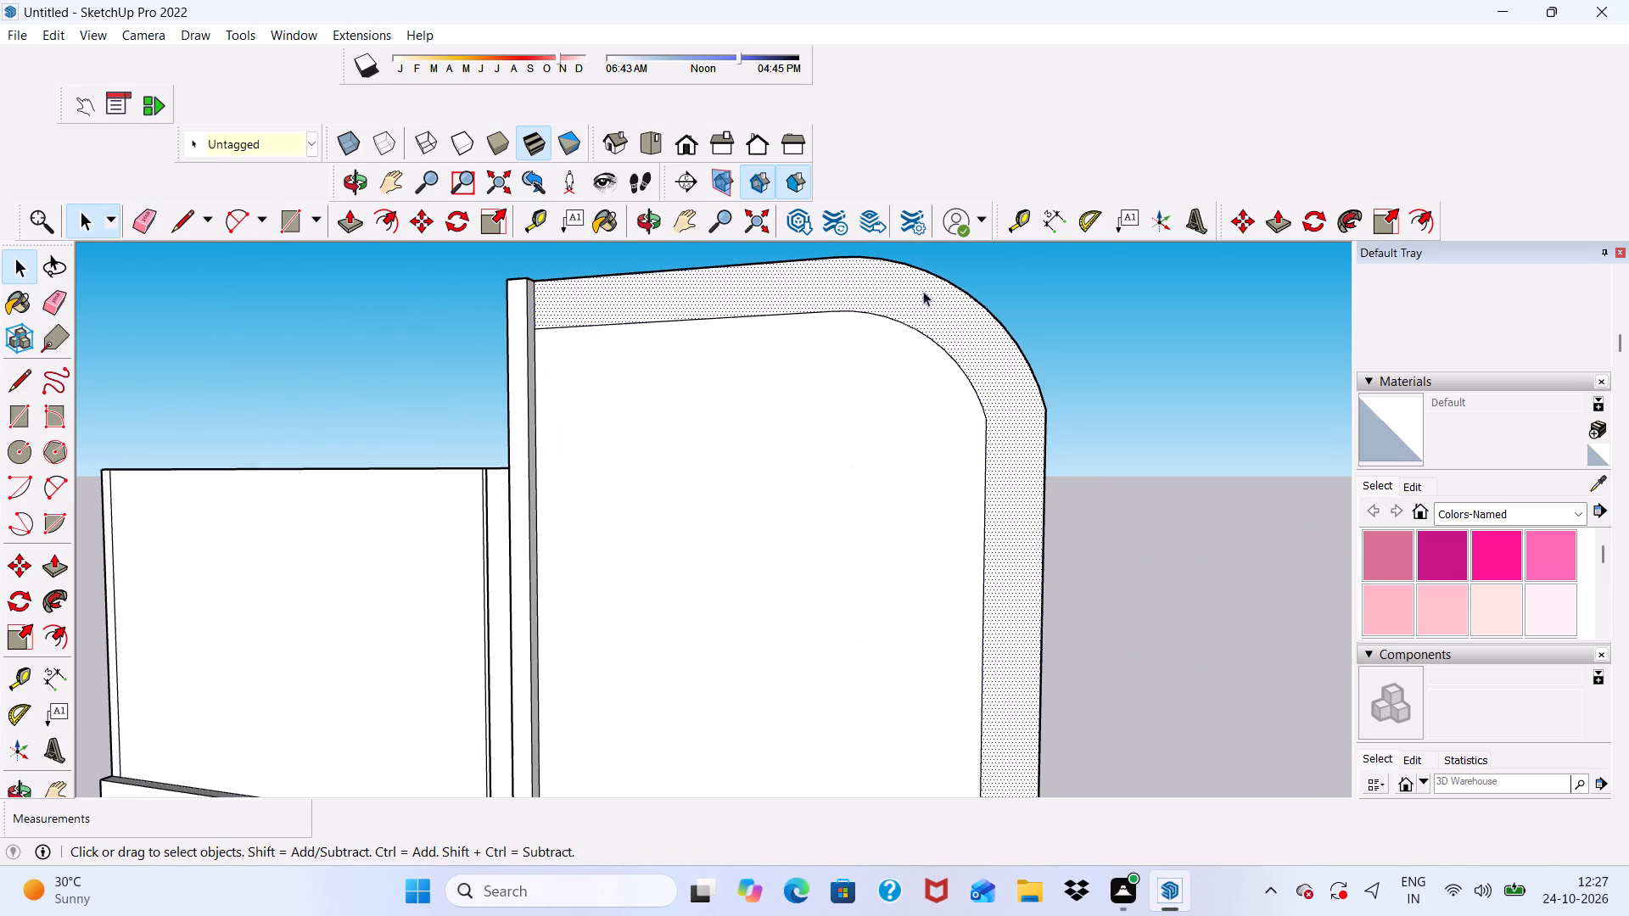
pyautogui.click(345, 214)
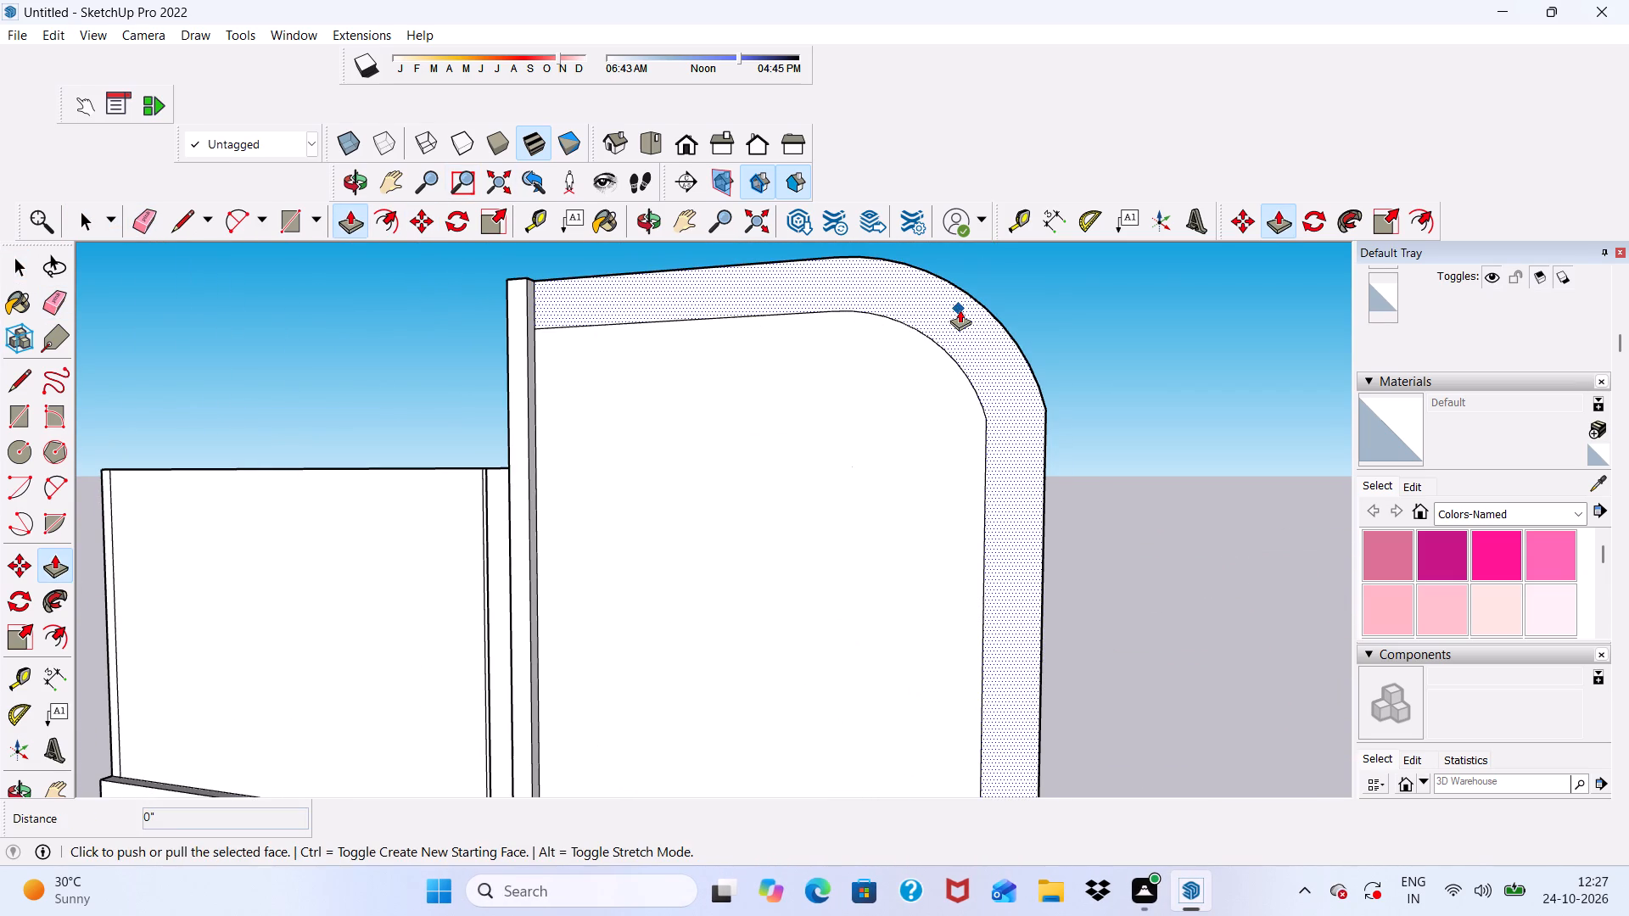
pyautogui.click(960, 310)
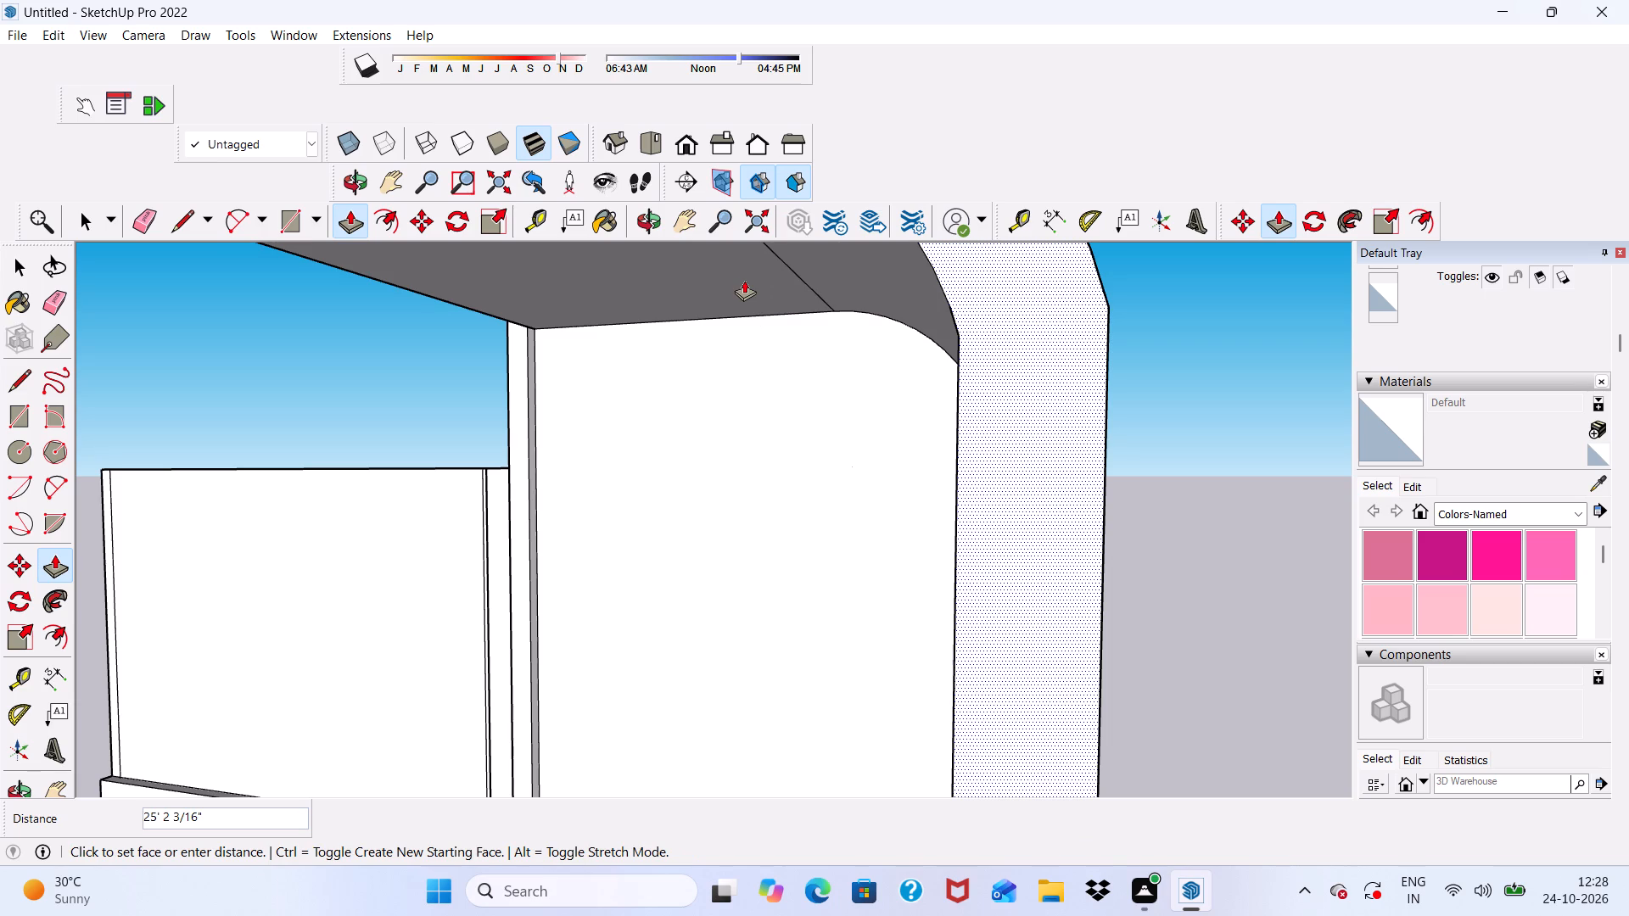
pyautogui.write("1'")
pyautogui.press('Return')
# Pull the underside of the border's outer leg down about 16' 3 5/16" to the base of the tower.
pyautogui.scroll(-2, 744, 280)
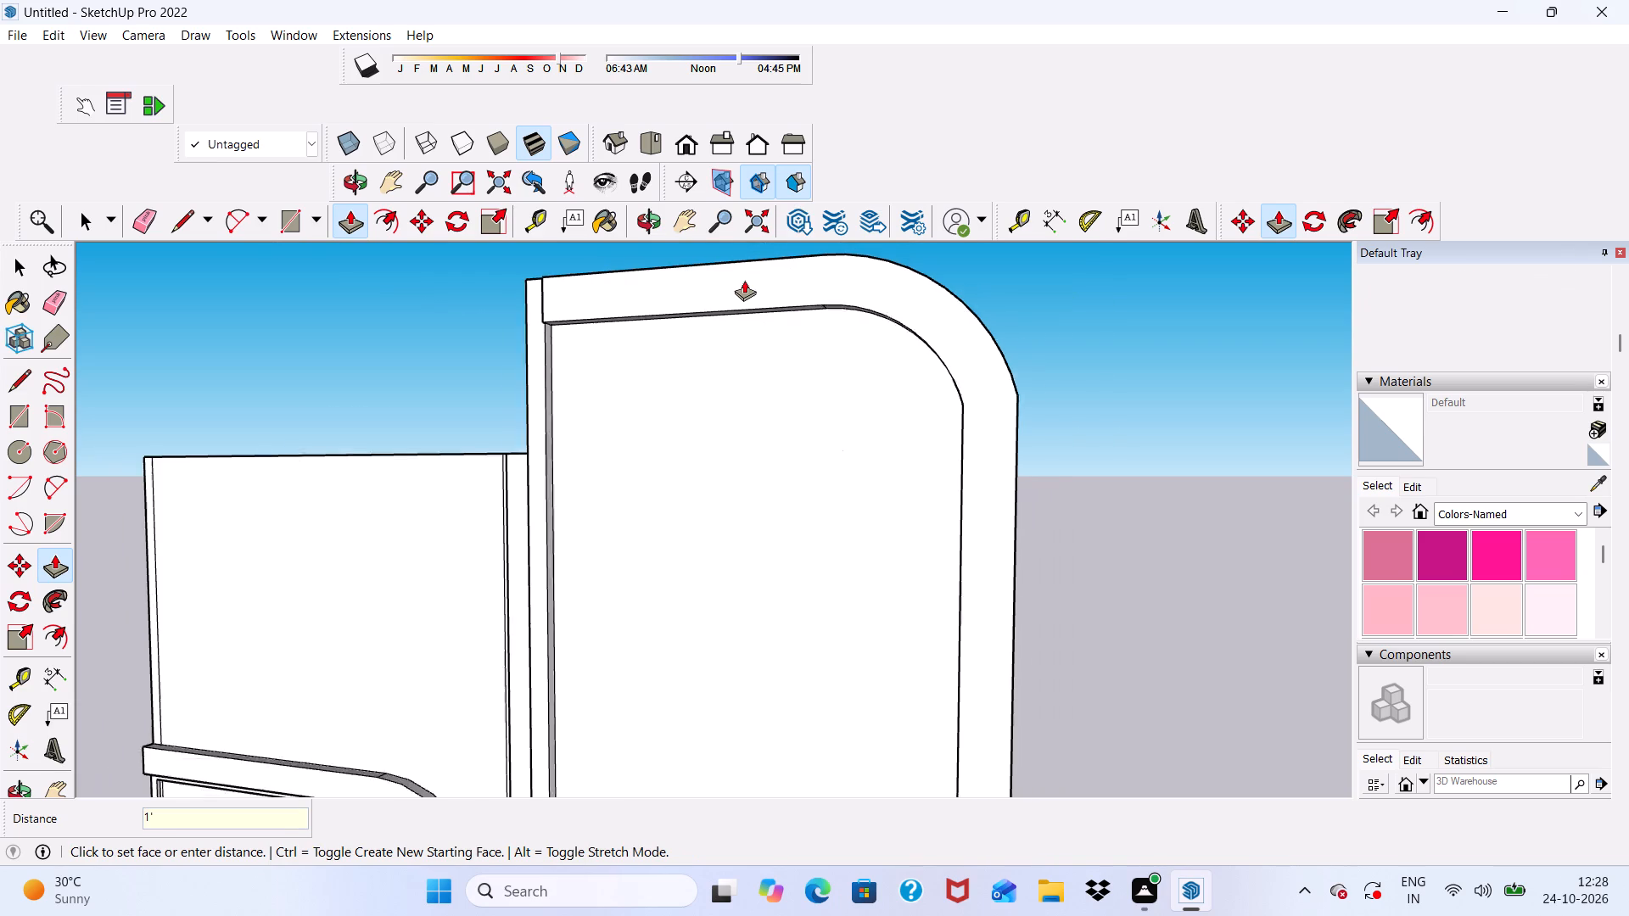
pyautogui.scroll(-8, 744, 280)
pyautogui.moveTo(839, 477); pyautogui.dragTo(871, 219, button='middle')
pyautogui.scroll(3, 877, 819)
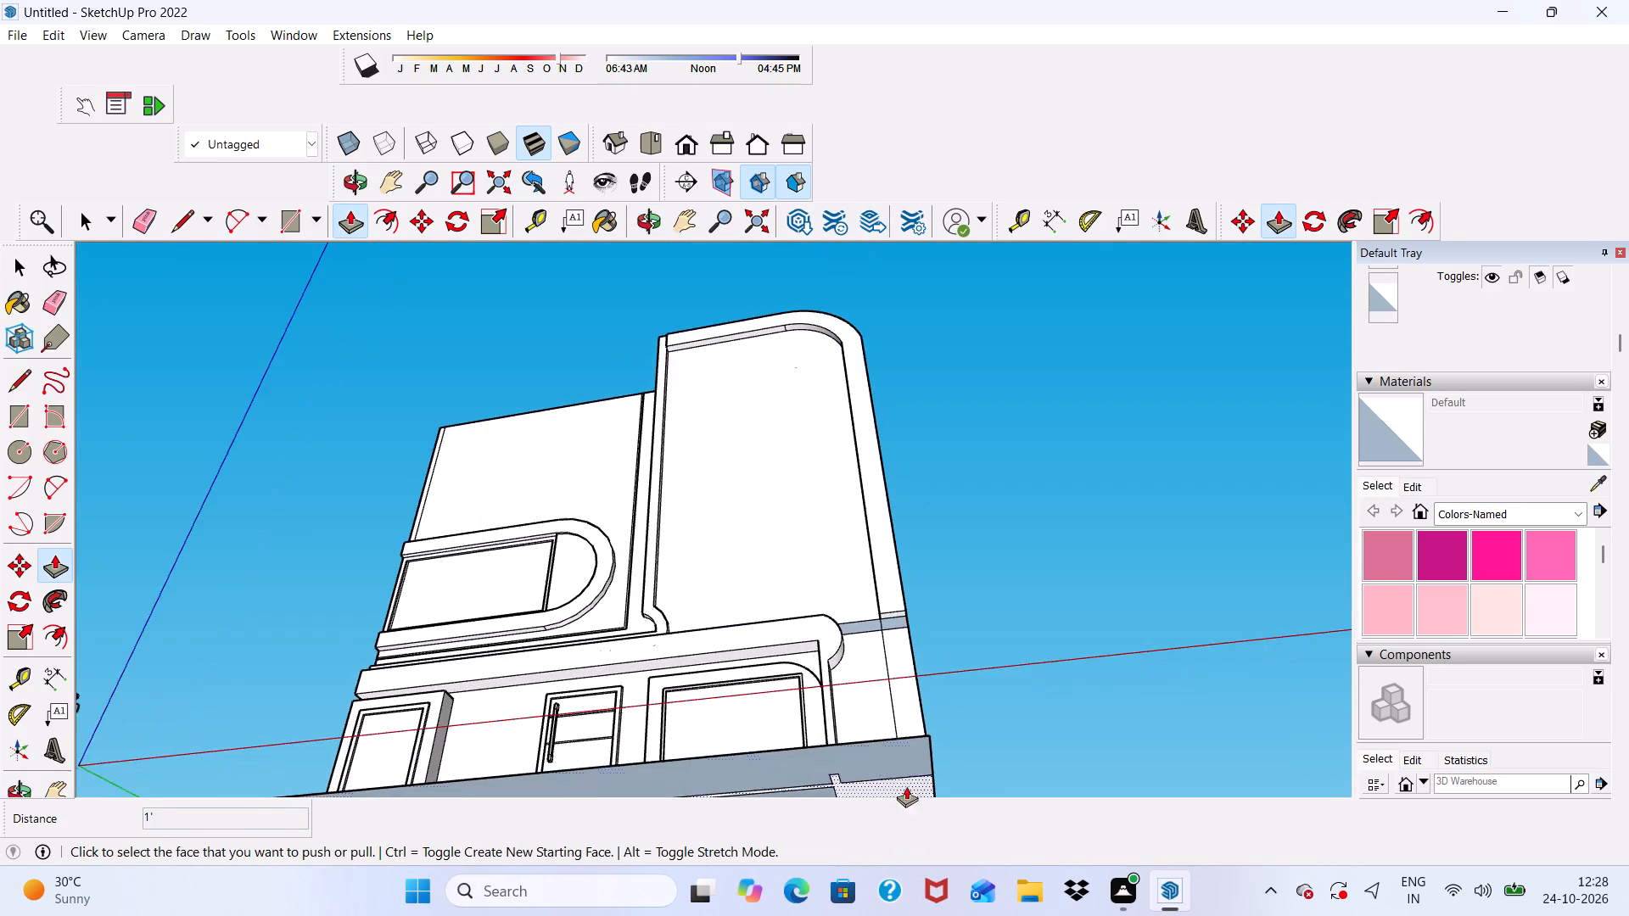
pyautogui.scroll(17, 906, 786)
pyautogui.click(838, 542)
pyautogui.scroll(-4, 857, 643)
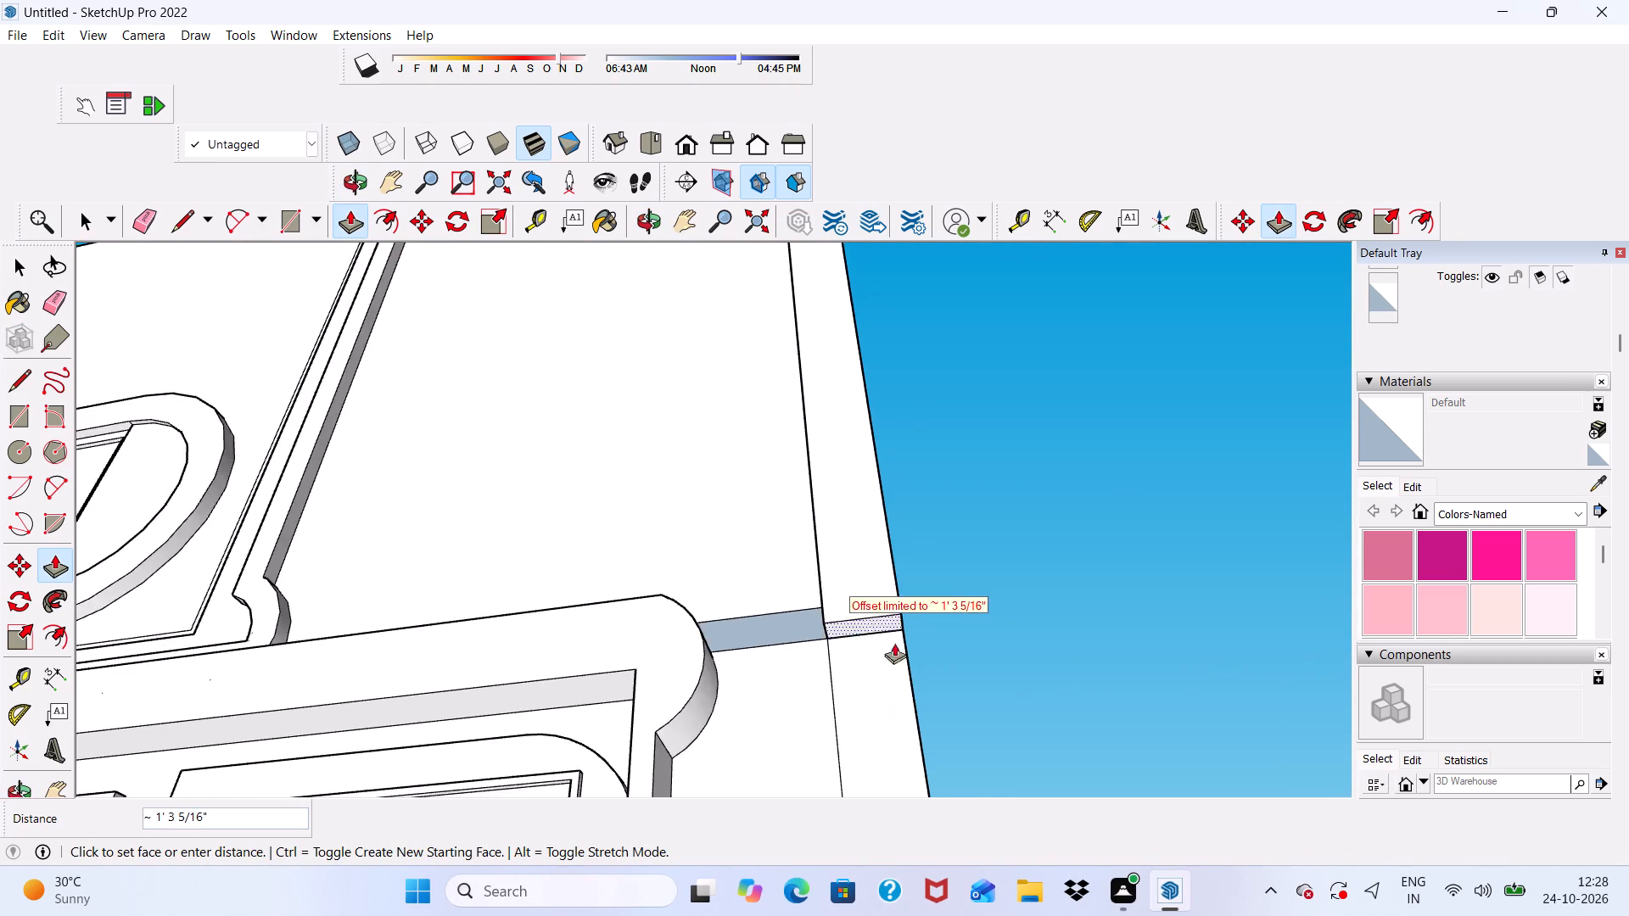
pyautogui.scroll(-12, 894, 643)
pyautogui.moveTo(870, 625); pyautogui.dragTo(879, 774, button='middle')
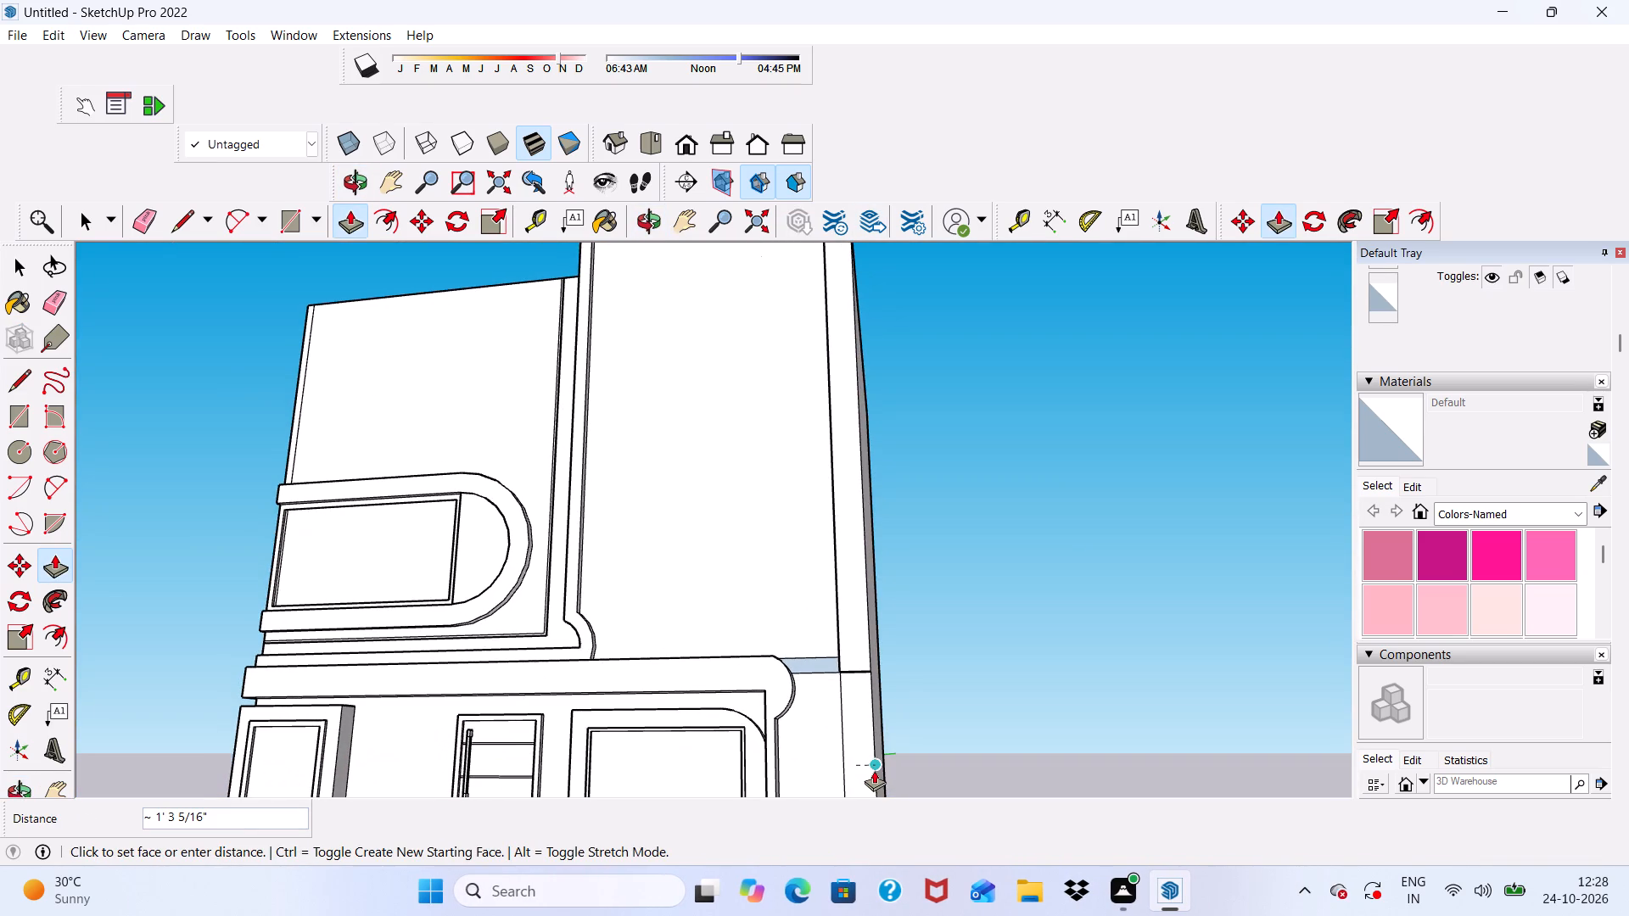
pyautogui.scroll(-5, 867, 752)
pyautogui.moveTo(868, 771); pyautogui.dragTo(858, 862, button='middle')
pyautogui.scroll(1, 858, 734)
pyautogui.scroll(-5, 867, 519)
pyautogui.scroll(4, 840, 748)
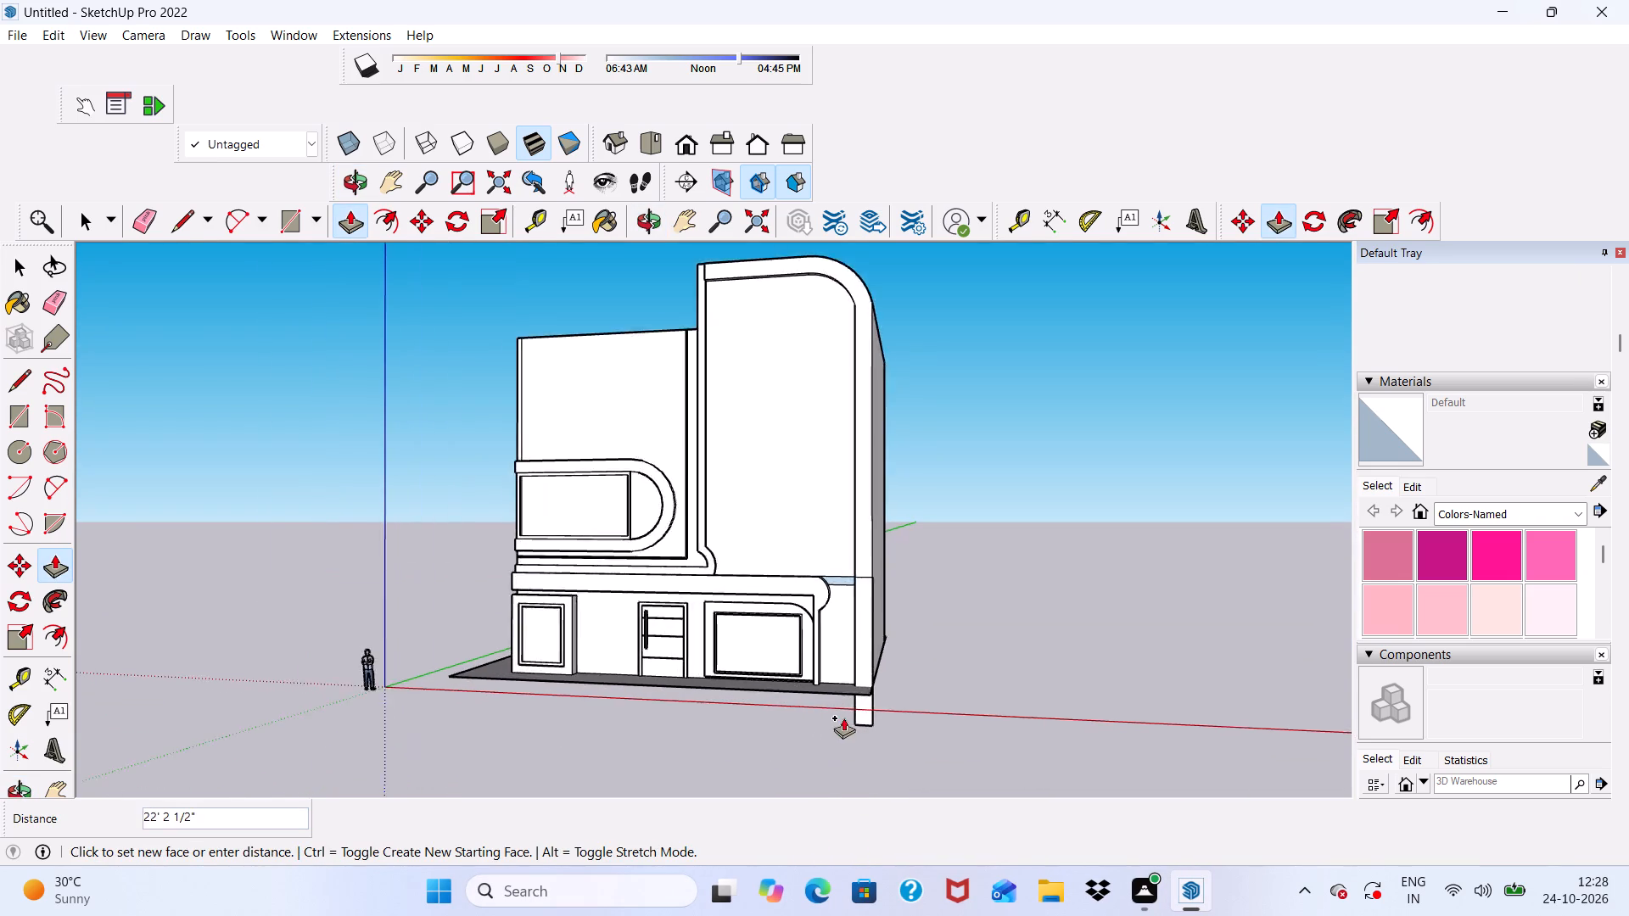
pyautogui.scroll(9, 843, 718)
pyautogui.moveTo(852, 690); pyautogui.dragTo(857, 746, button='middle')
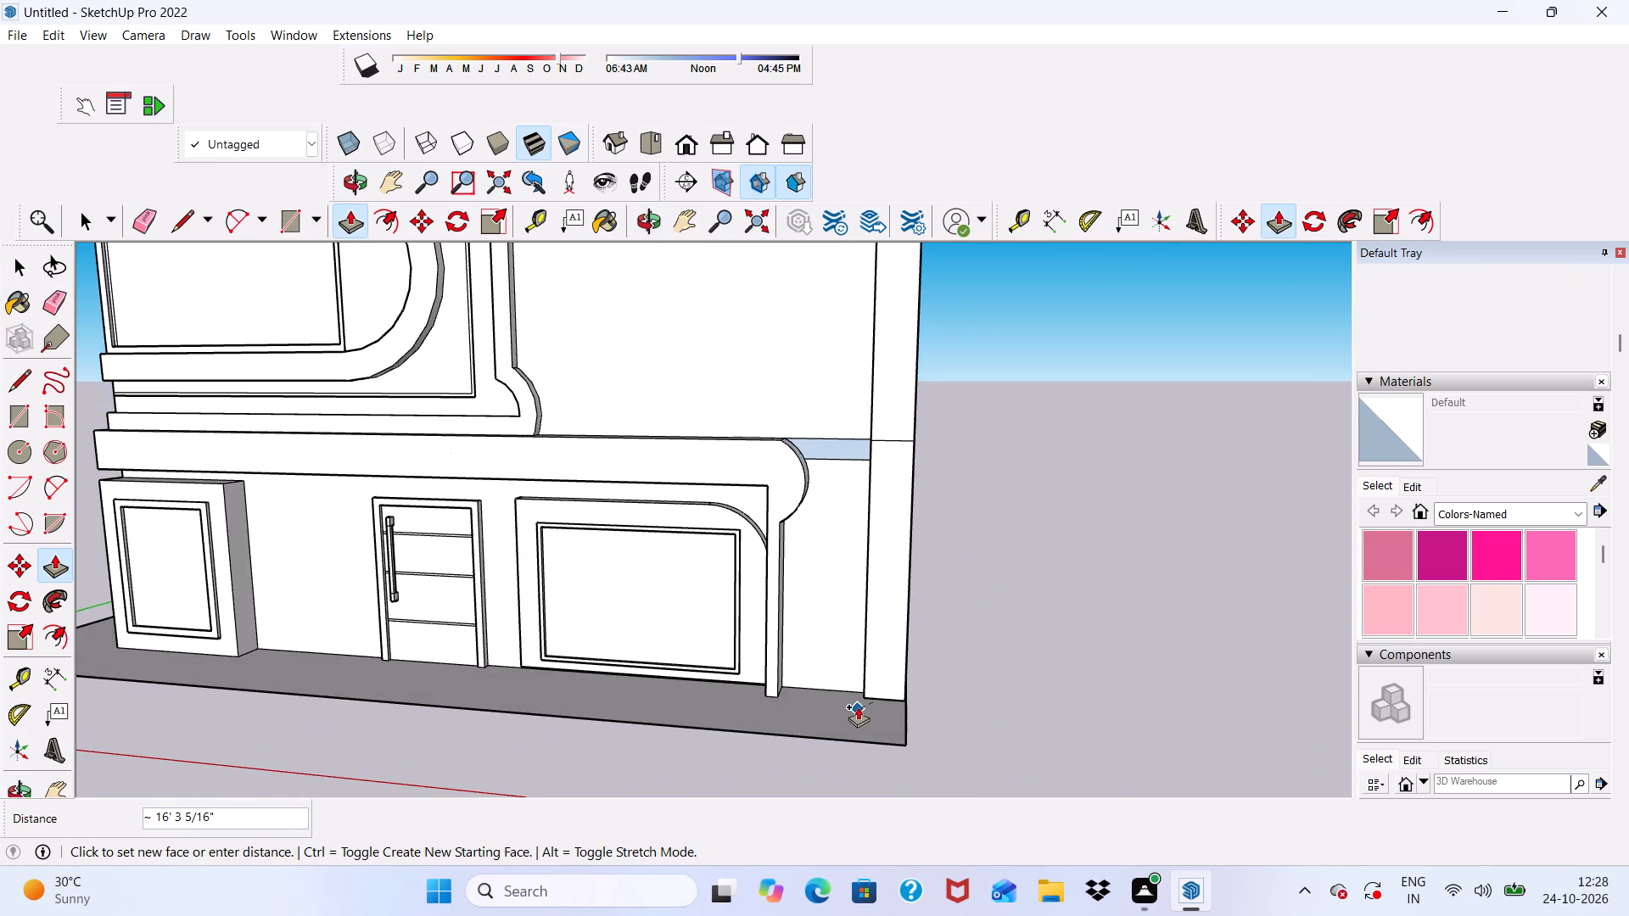
pyautogui.click(858, 689)
# Pull the narrow vertical strip along the tower front's inner edge forward 3", flush with the border's front face.
pyautogui.scroll(-10, 790, 644)
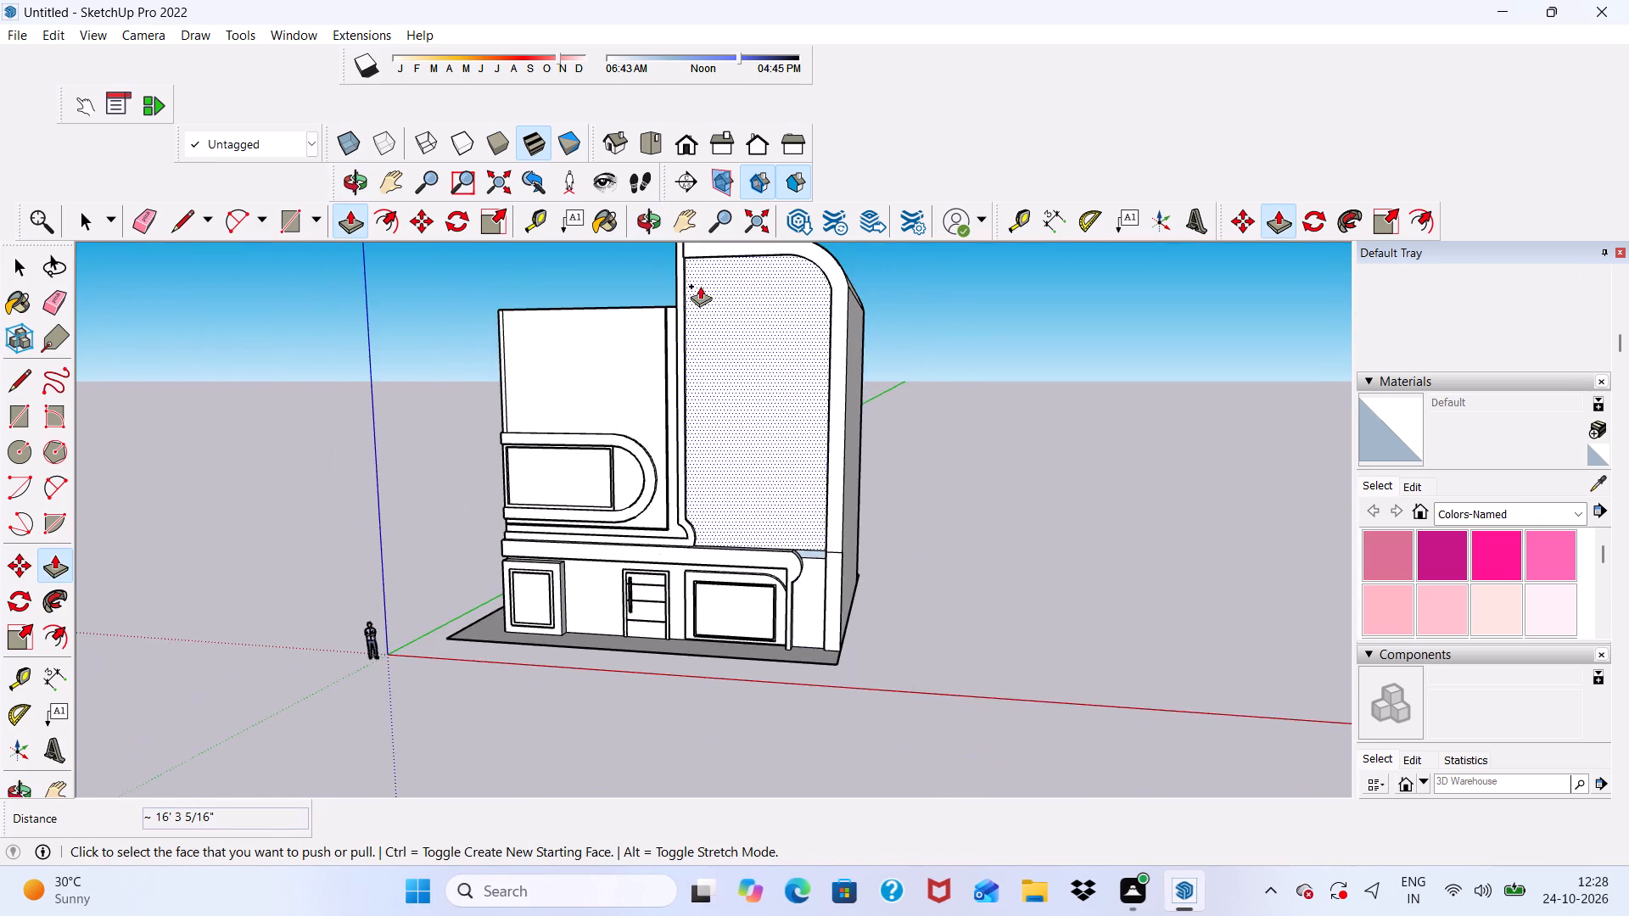
pyautogui.scroll(3, 700, 286)
pyautogui.scroll(-2, 700, 285)
pyautogui.scroll(-1, 668, 362)
pyautogui.scroll(5, 657, 294)
pyautogui.scroll(-9, 663, 285)
pyautogui.scroll(4, 701, 293)
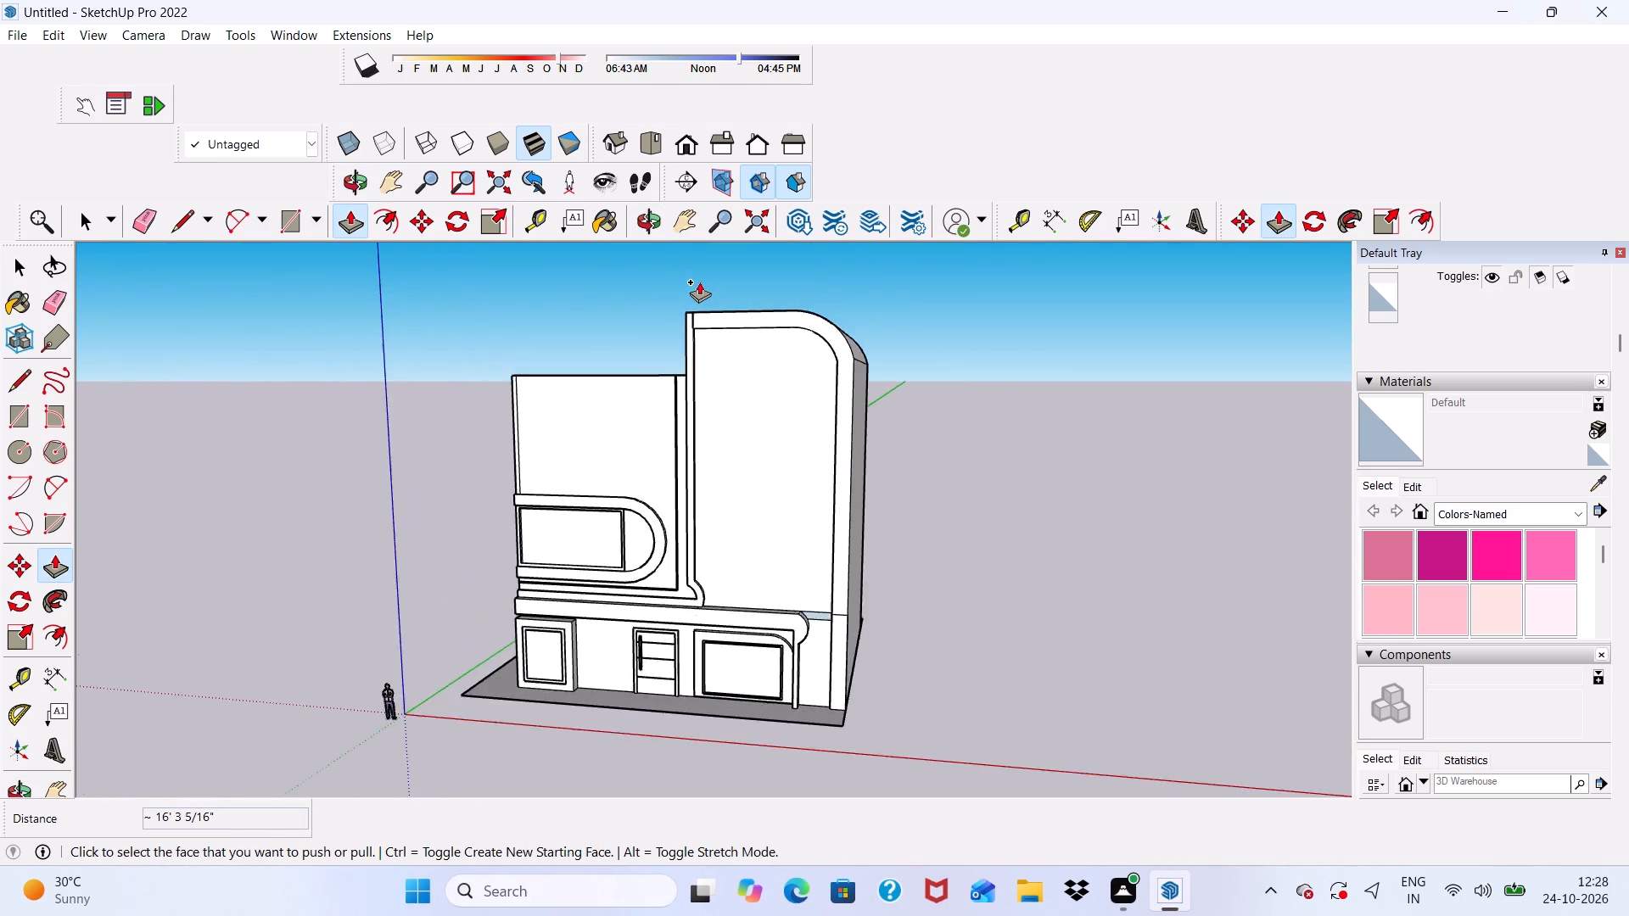
pyautogui.scroll(15, 699, 282)
pyautogui.click(686, 357)
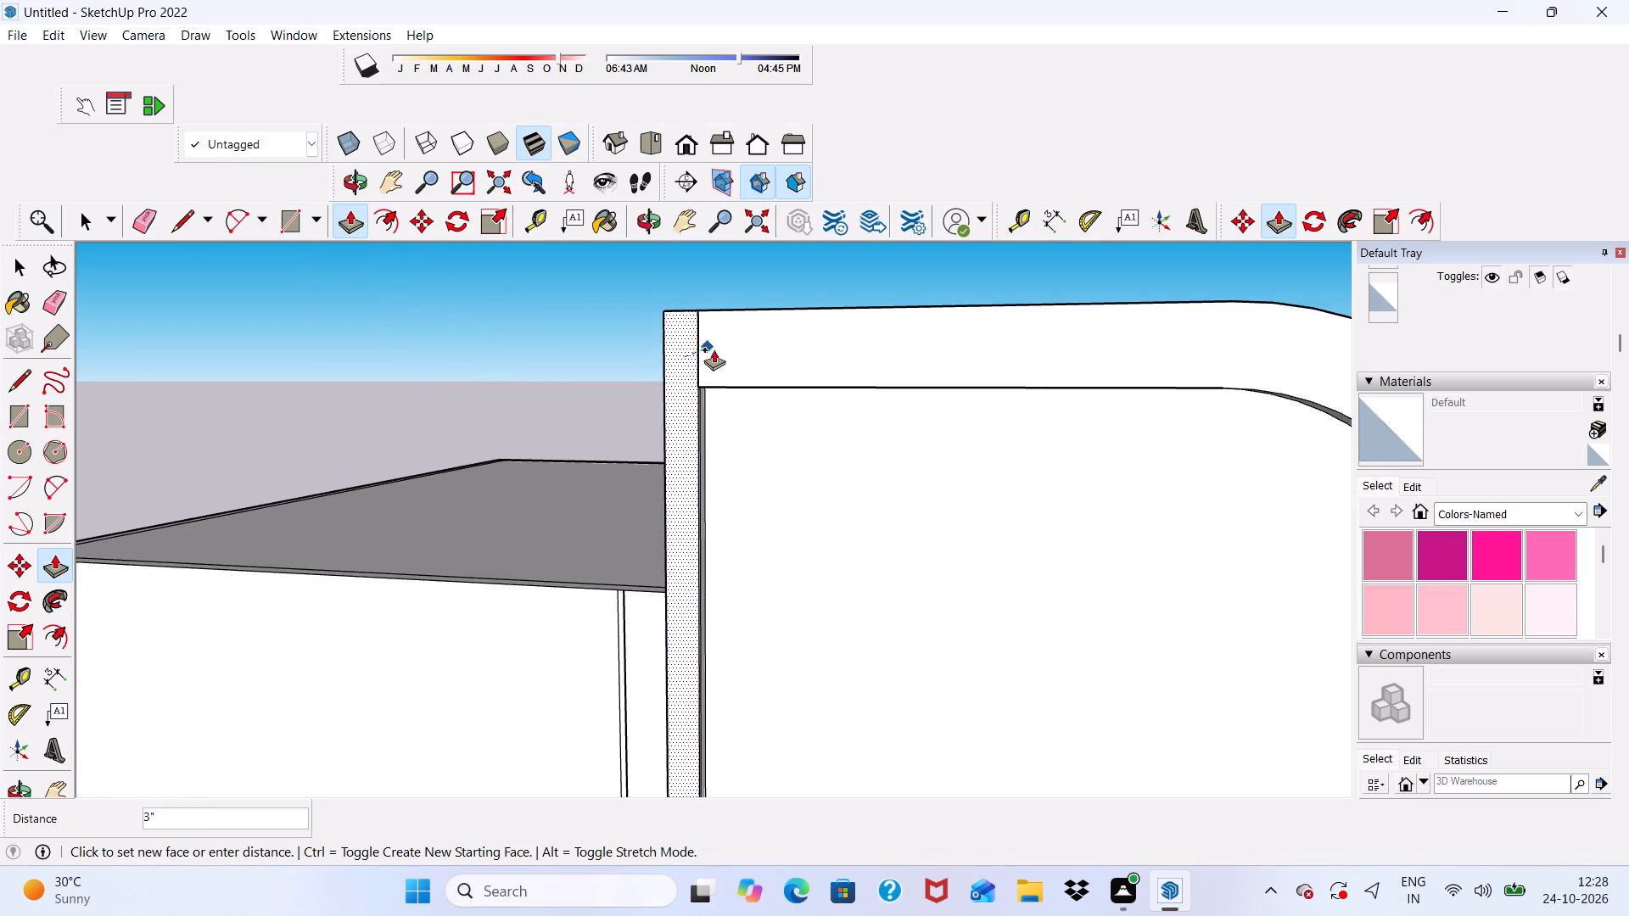
pyautogui.scroll(3, 701, 376)
pyautogui.click(703, 378)
# Examine the tower's raised border and the whole building from the outer side, the front and above.
pyautogui.scroll(-2, 675, 296)
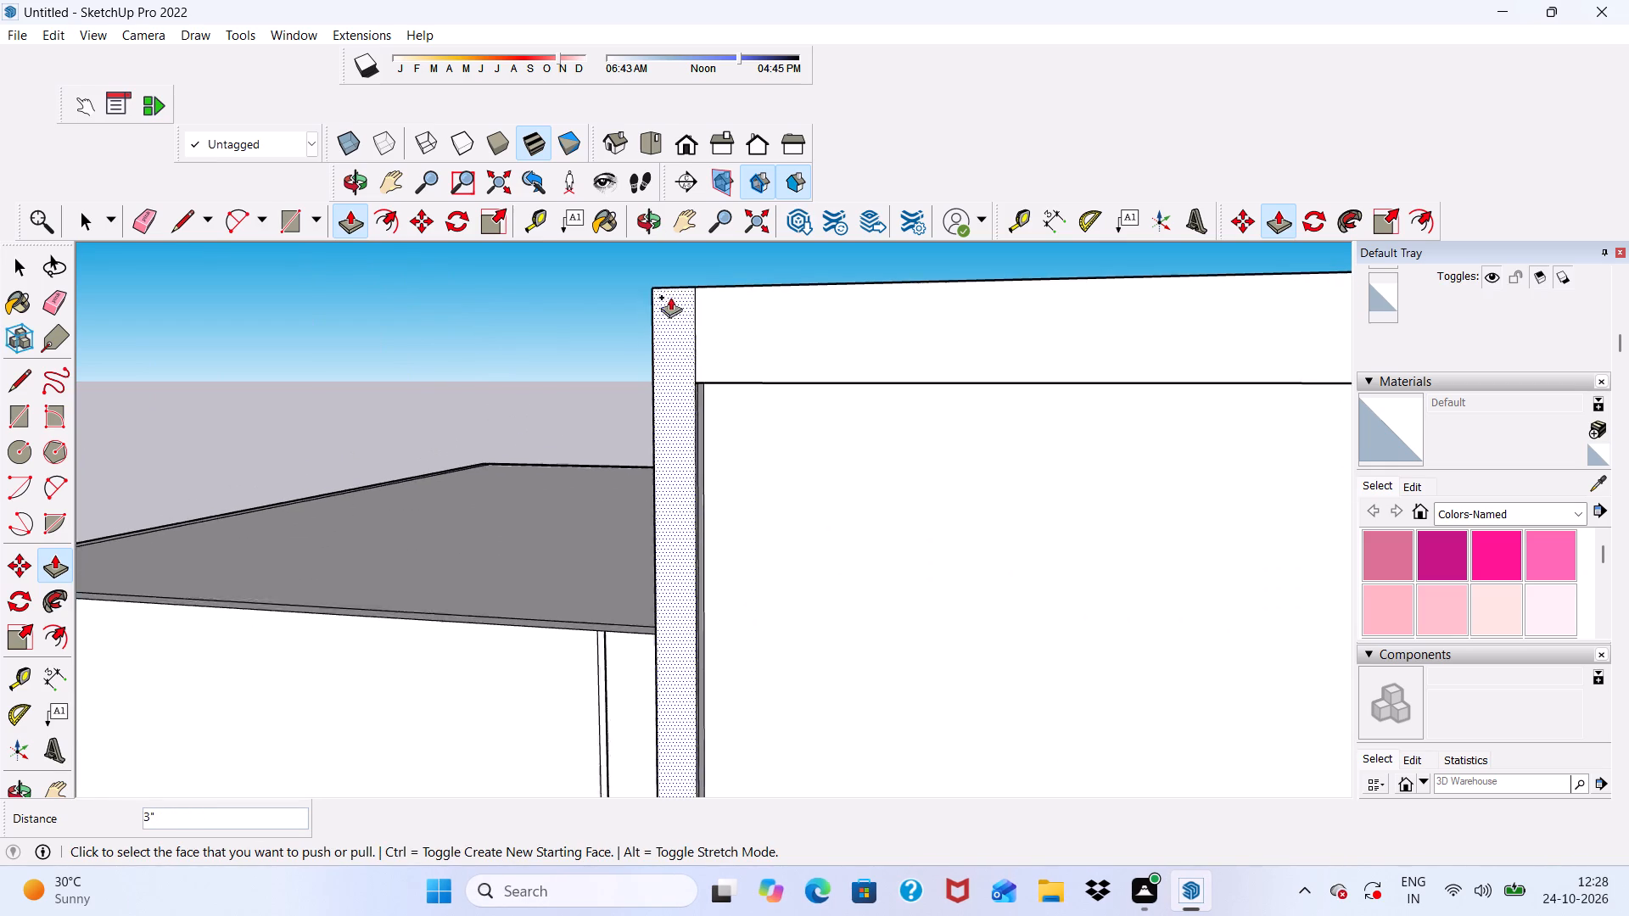
pyautogui.scroll(-15, 670, 297)
pyautogui.scroll(-2, 883, 634)
pyautogui.moveTo(879, 651); pyautogui.dragTo(738, 614, button='middle')
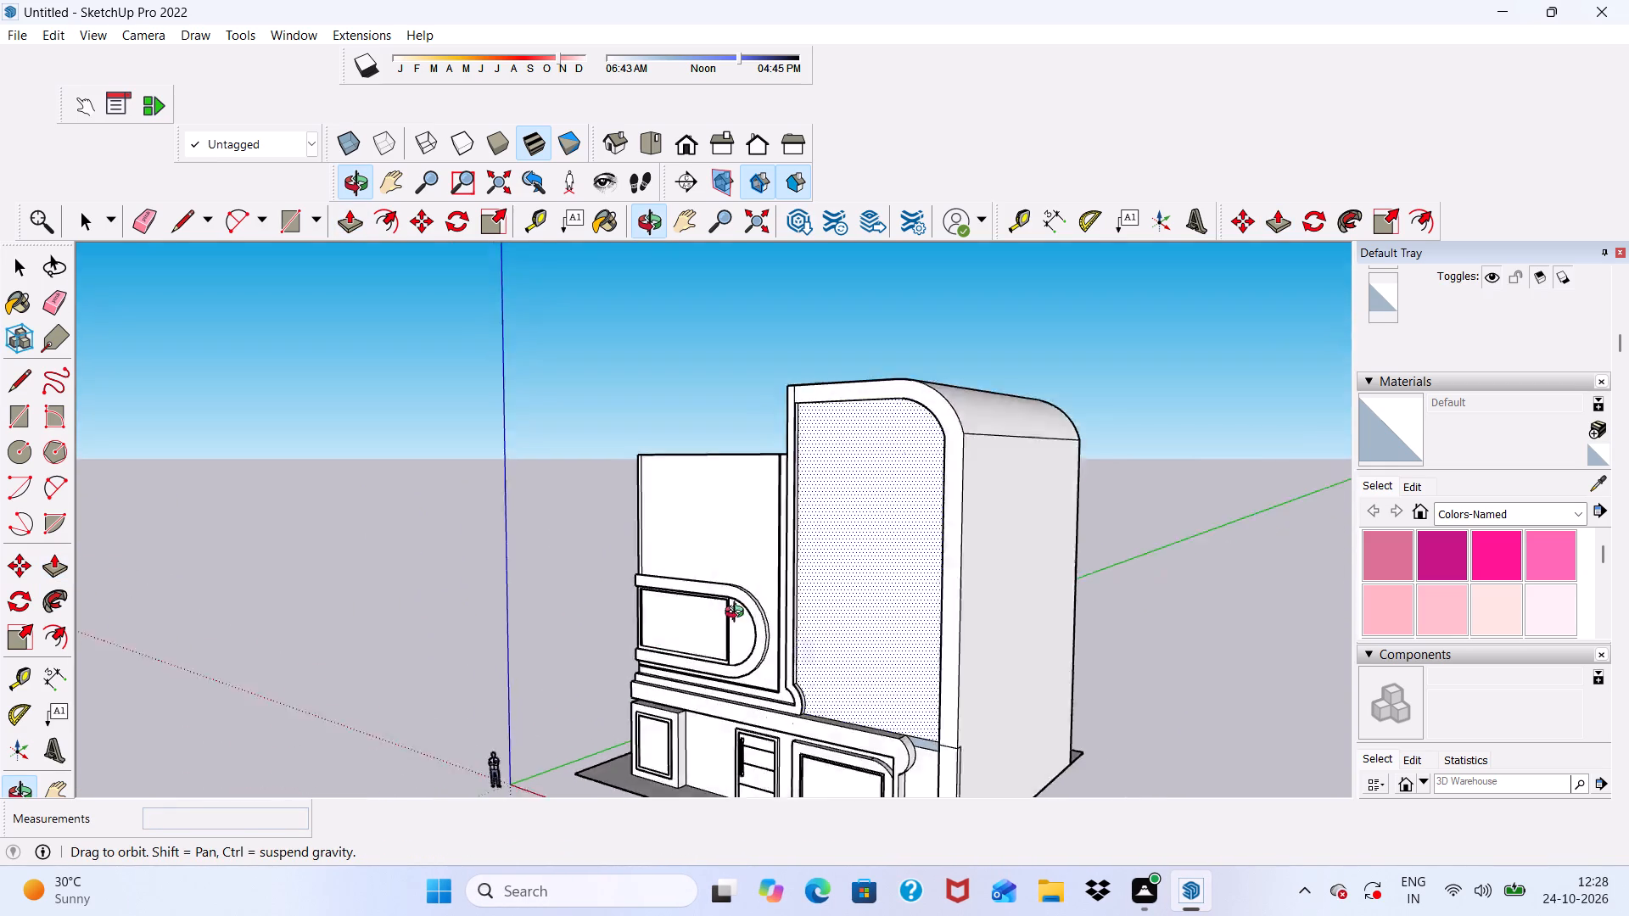
pyautogui.moveTo(738, 614); pyautogui.dragTo(1012, 792, button='middle')
pyautogui.press('space')
pyautogui.scroll(4, 866, 536)
pyautogui.scroll(-3, 844, 505)
pyautogui.moveTo(844, 525); pyautogui.dragTo(844, 423, button='middle')
pyautogui.scroll(-1, 844, 423)
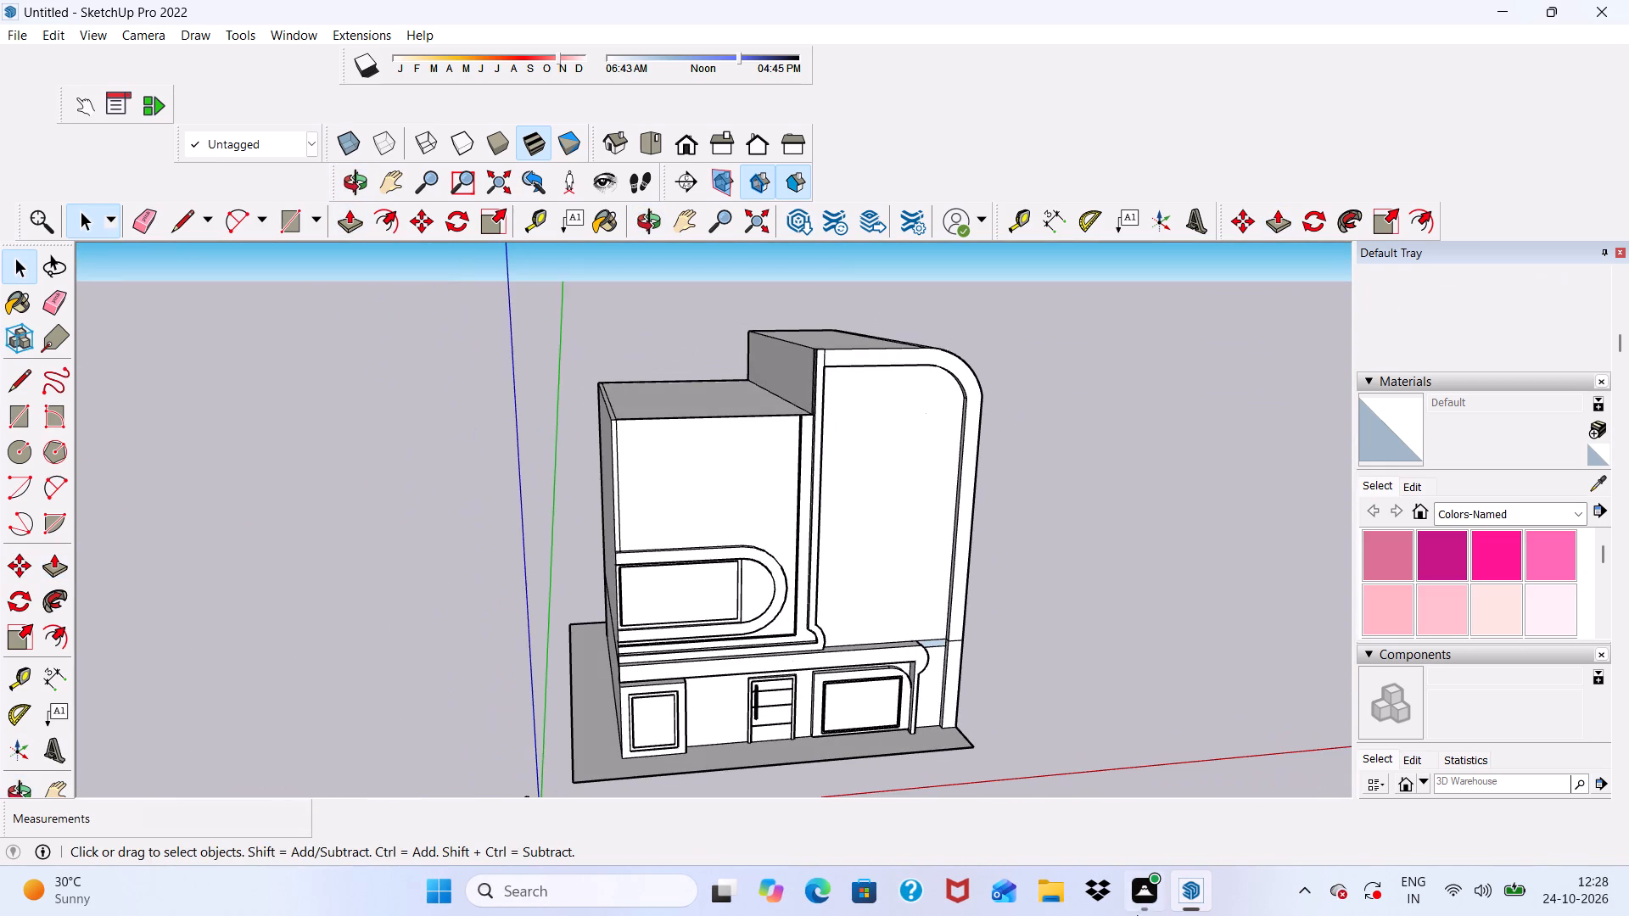
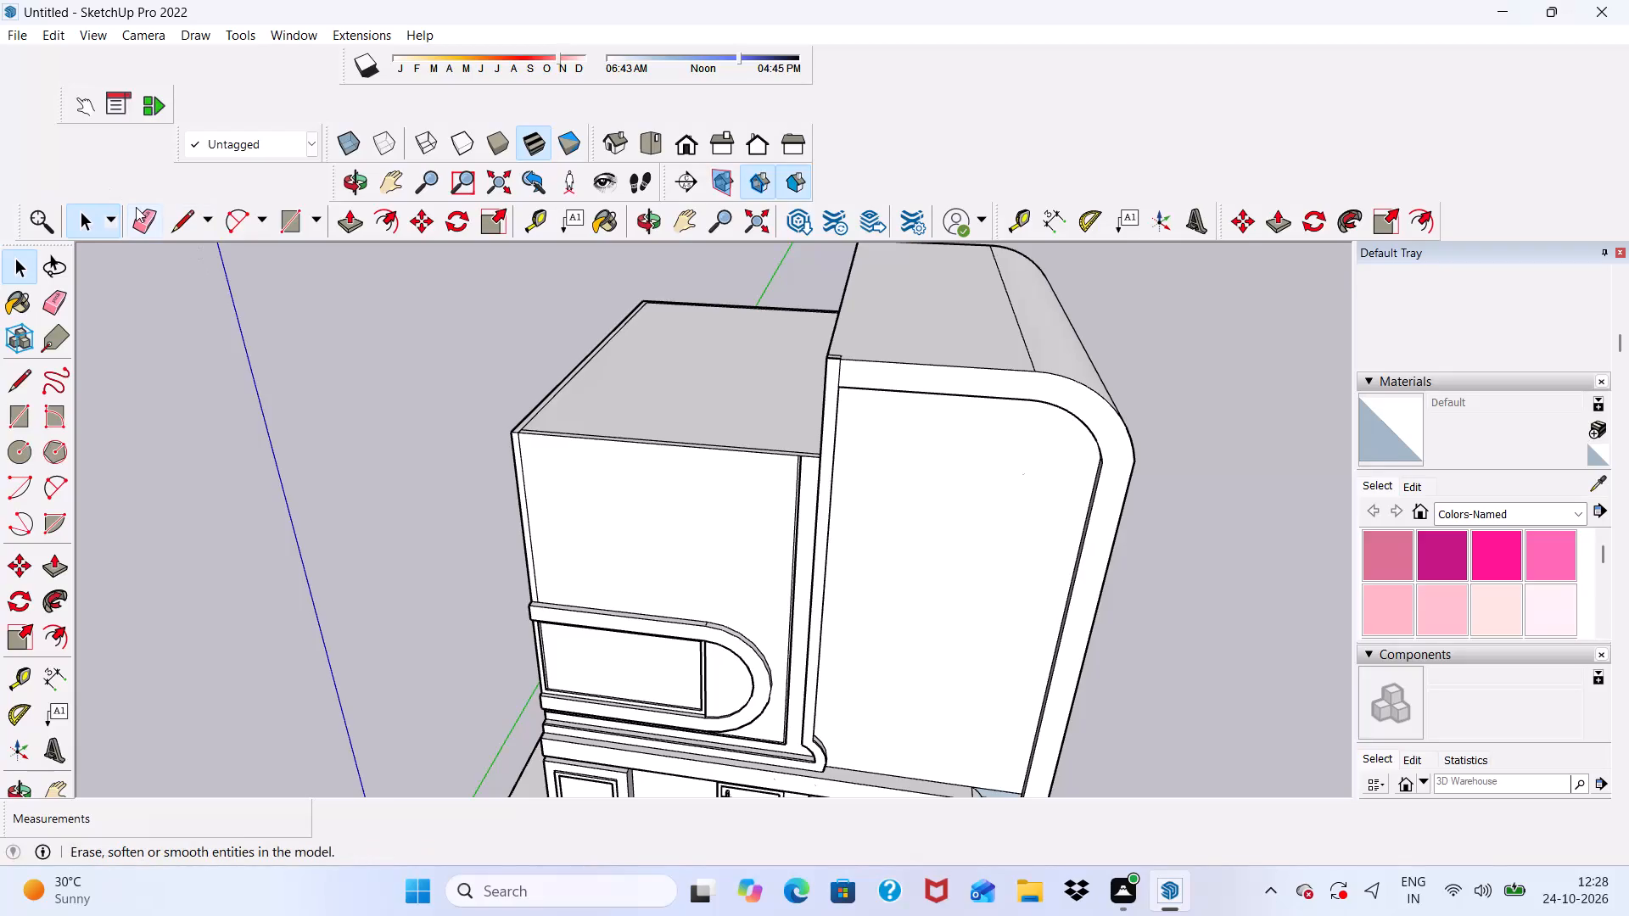
# Erase the leftover edges where the tower's inner border strip meets its top face and its inner side face.
pyautogui.click(136, 207)
pyautogui.scroll(4, 691, 449)
pyautogui.scroll(-1, 691, 447)
pyautogui.scroll(5, 692, 433)
pyautogui.scroll(-4, 873, 371)
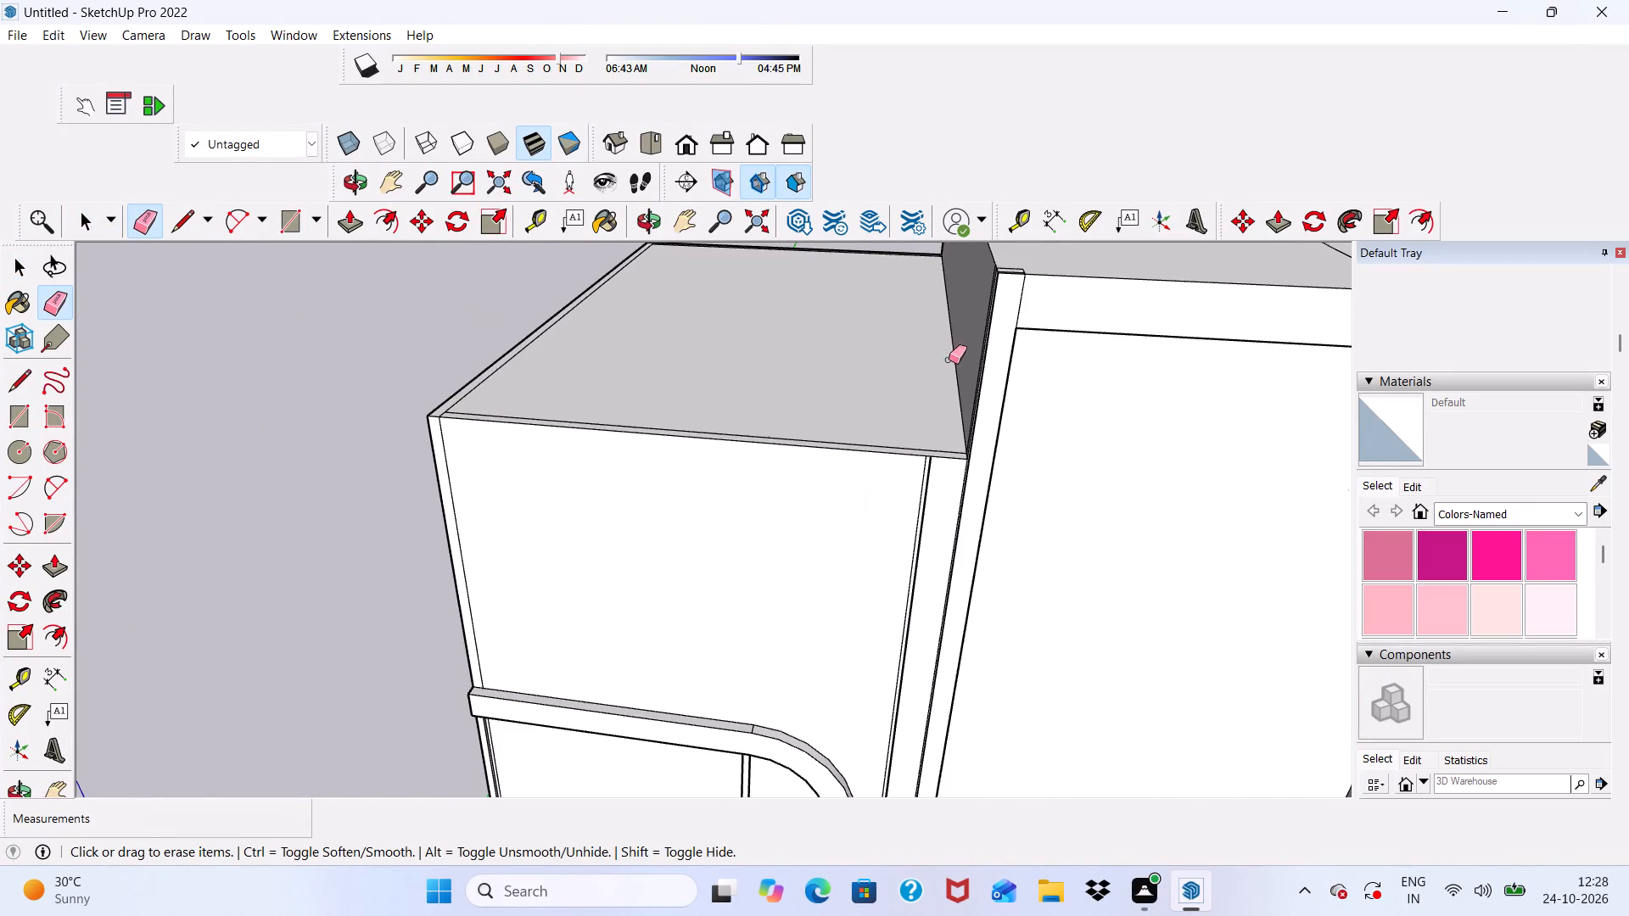
pyautogui.scroll(10, 984, 315)
pyautogui.moveTo(999, 267); pyautogui.dragTo(999, 284)
pyautogui.scroll(1, 1031, 280)
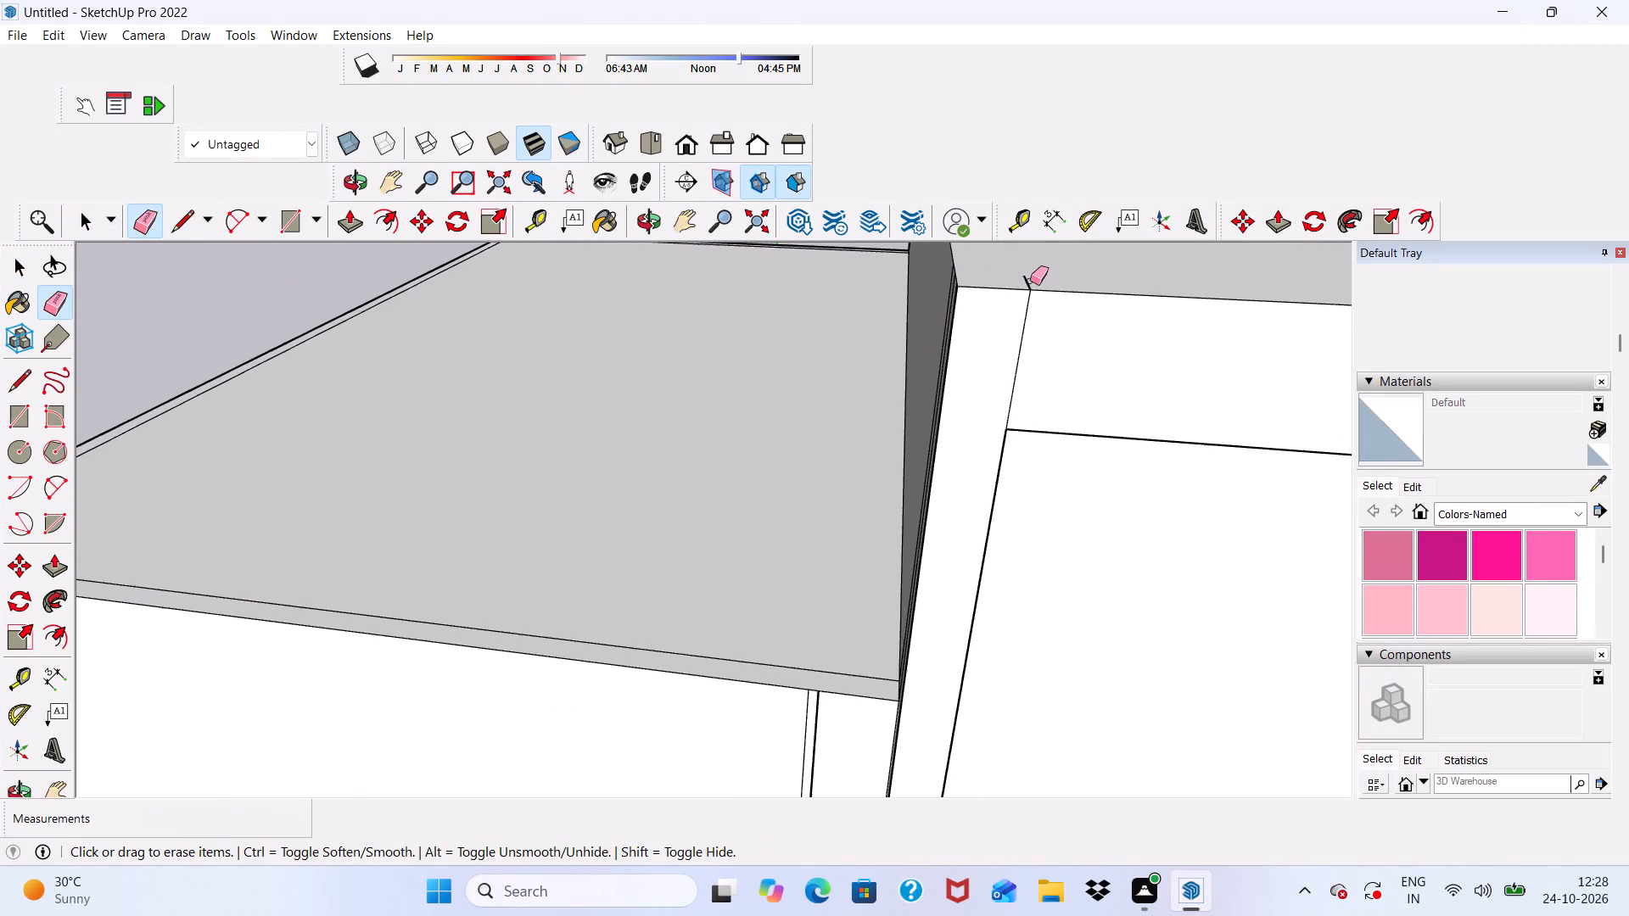
pyautogui.scroll(2, 1030, 281)
pyautogui.click(1030, 282)
pyautogui.moveTo(964, 341); pyautogui.dragTo(1151, 372, button='middle')
pyautogui.scroll(3, 826, 334)
pyautogui.moveTo(868, 310); pyautogui.dragTo(877, 316)
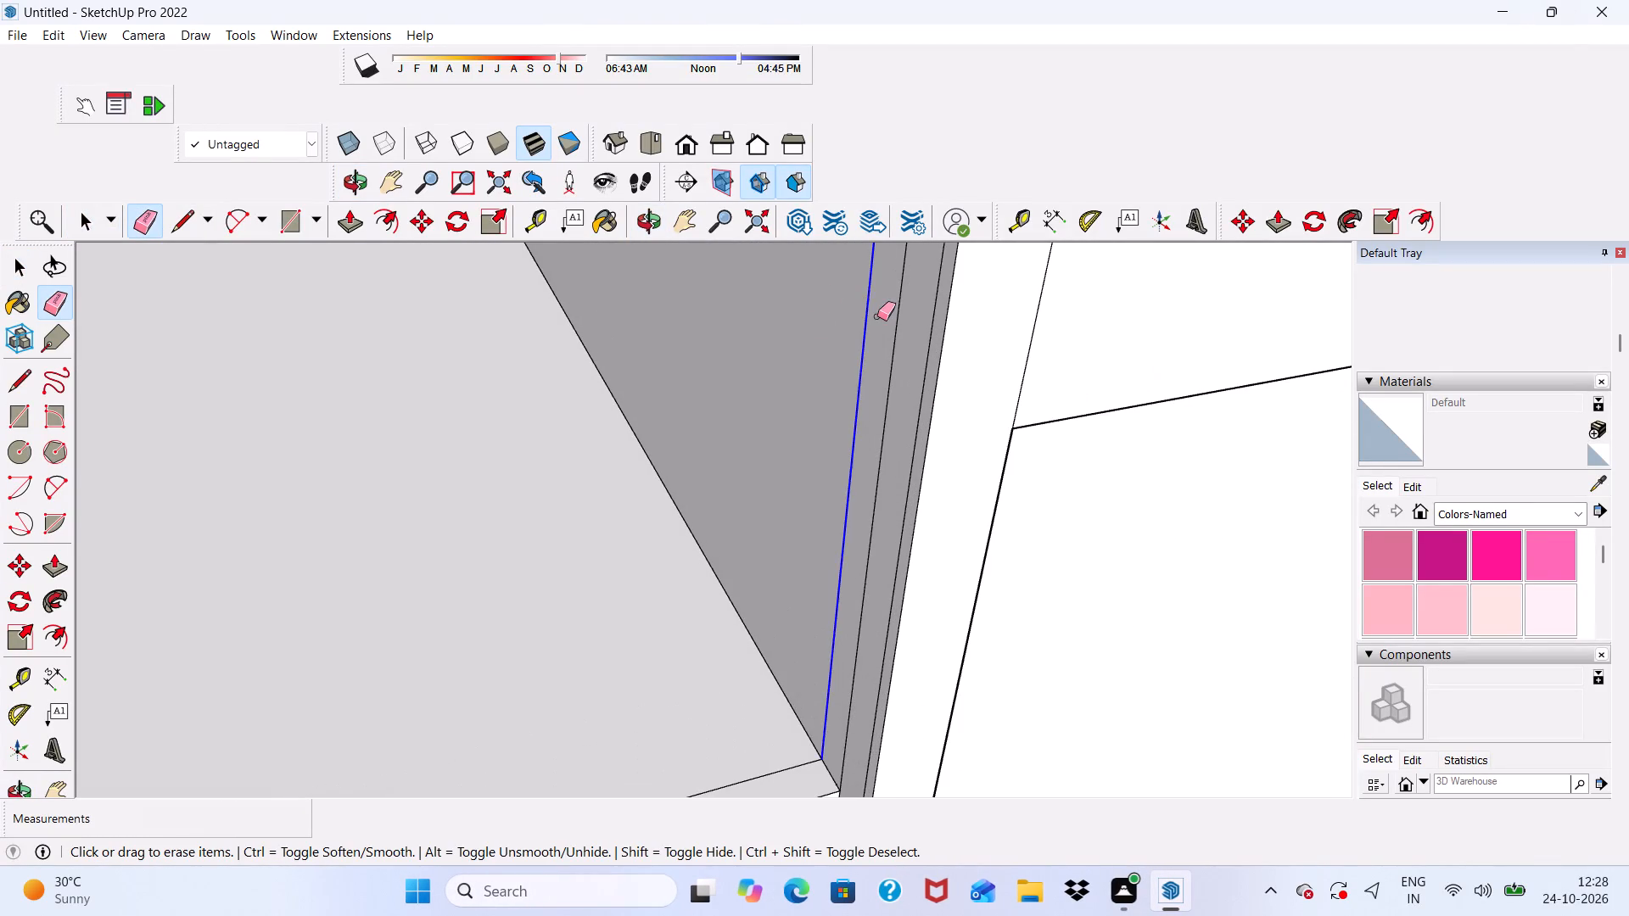
pyautogui.moveTo(877, 316); pyautogui.dragTo(916, 358)
pyautogui.click(916, 358)
pyautogui.moveTo(917, 360); pyautogui.dragTo(921, 371)
pyautogui.moveTo(921, 371); pyautogui.dragTo(921, 373)
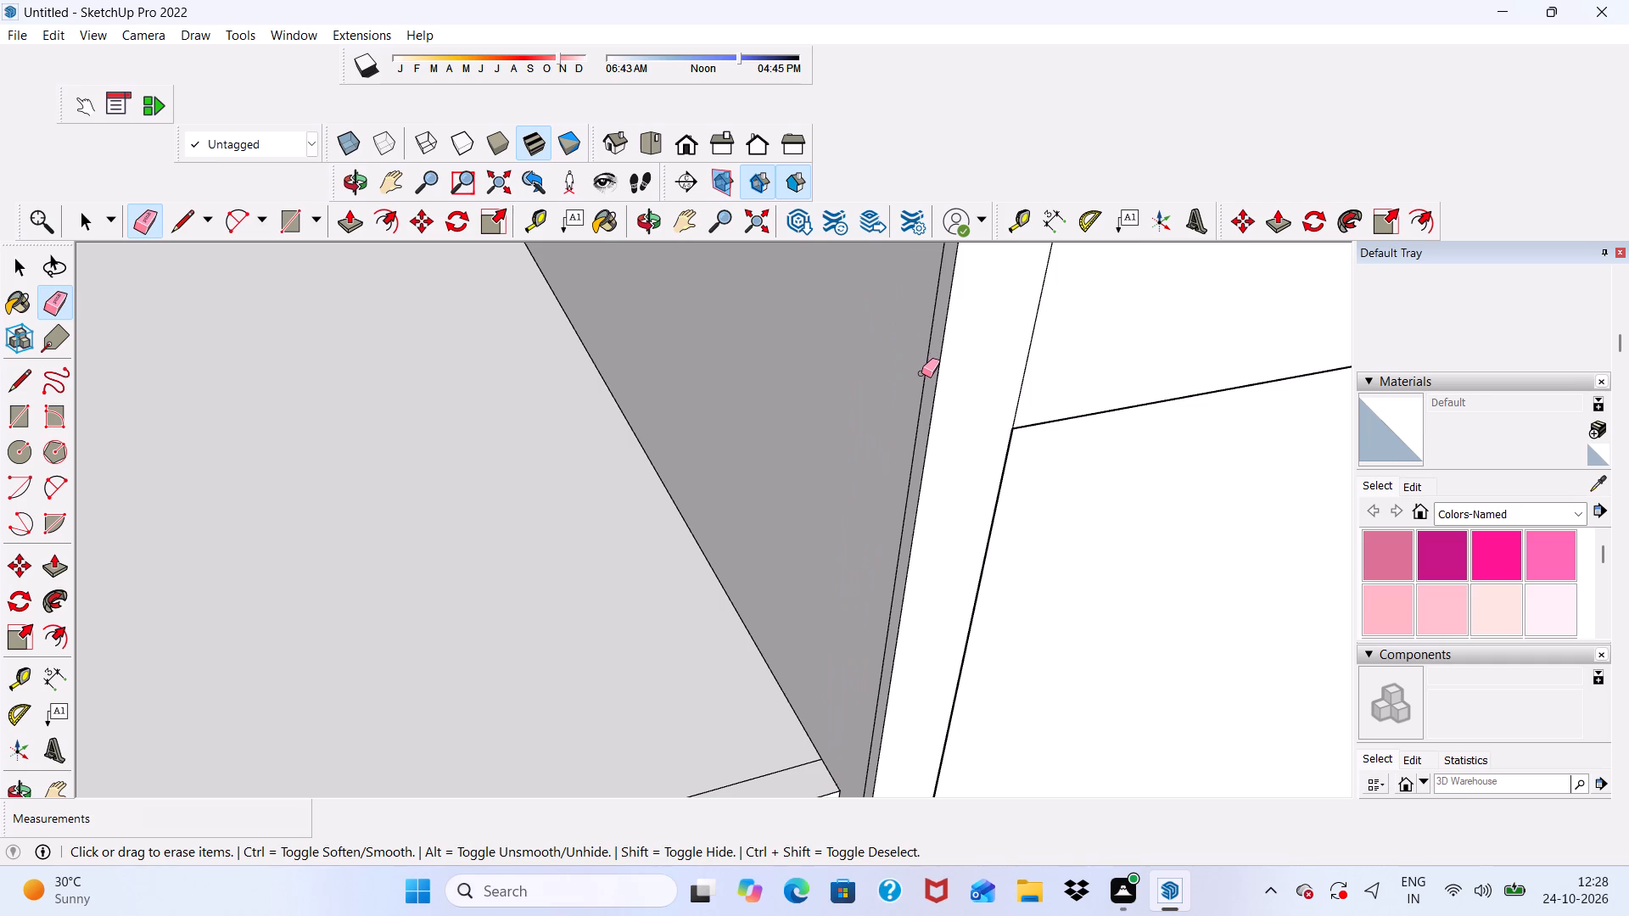
pyautogui.moveTo(921, 373); pyautogui.dragTo(922, 379)
# Erase the short seam between the inner vertical strip and the top border on the tower's front.
pyautogui.scroll(-10, 825, 394)
pyautogui.scroll(4, 903, 312)
pyautogui.scroll(-1, 903, 312)
pyautogui.scroll(9, 864, 389)
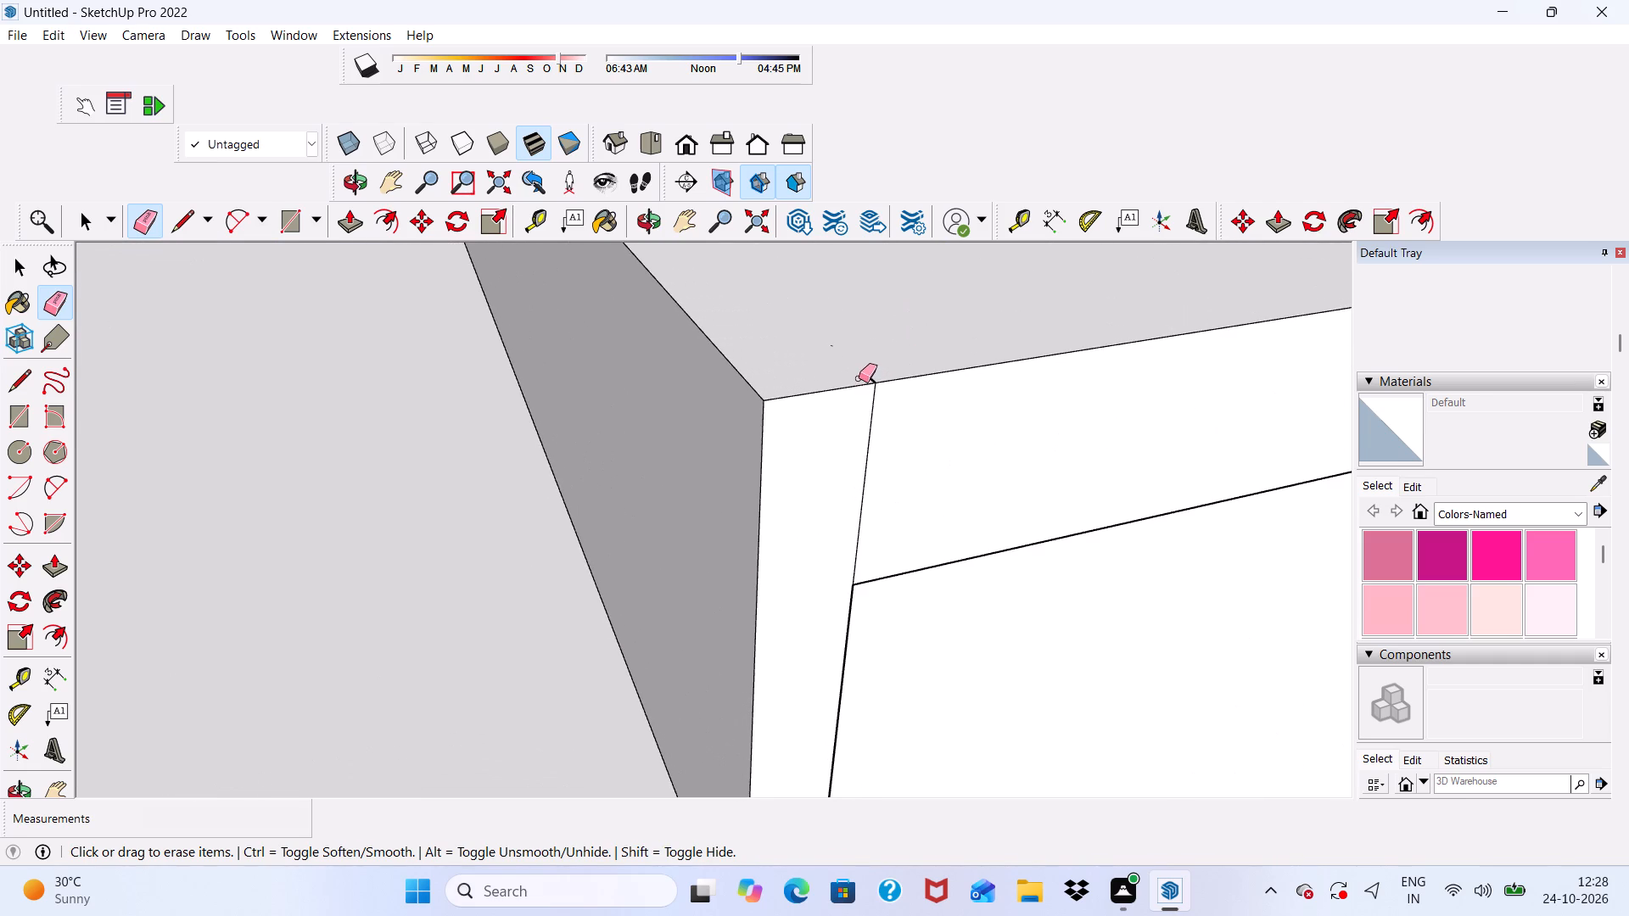
pyautogui.moveTo(859, 378); pyautogui.dragTo(878, 377)
pyautogui.moveTo(820, 338); pyautogui.dragTo(837, 349)
pyautogui.moveTo(830, 343); pyautogui.dragTo(861, 377)
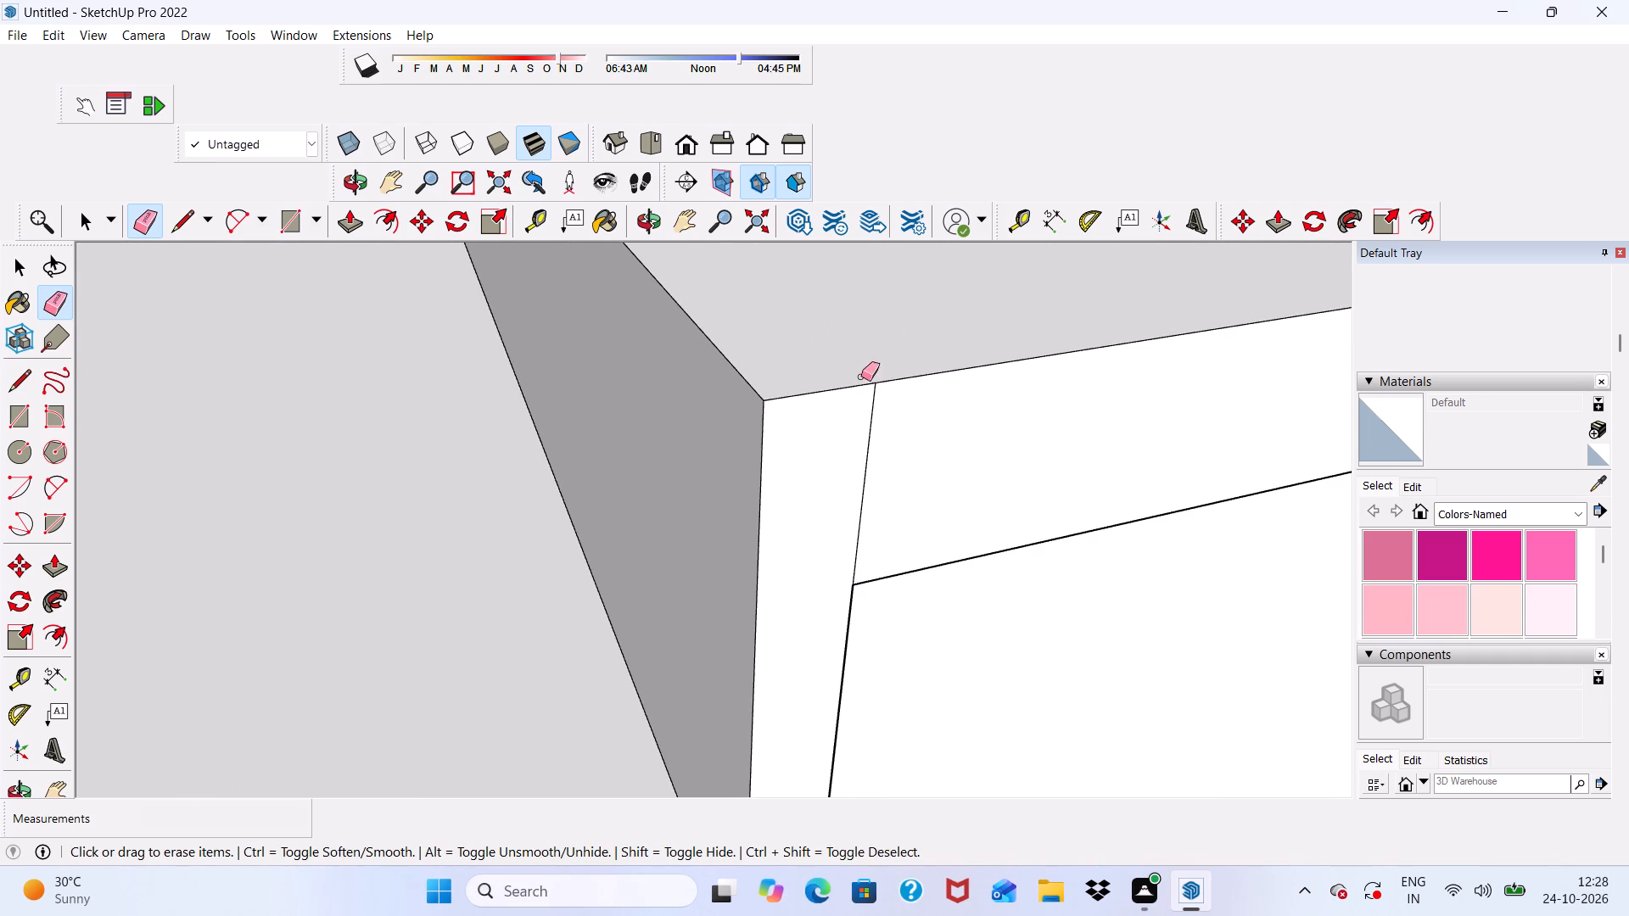
pyautogui.moveTo(861, 377); pyautogui.dragTo(864, 371)
pyautogui.moveTo(862, 362); pyautogui.dragTo(853, 378)
pyautogui.scroll(-5, 789, 318)
pyautogui.moveTo(831, 409); pyautogui.dragTo(750, 436)
pyautogui.scroll(-5, 676, 349)
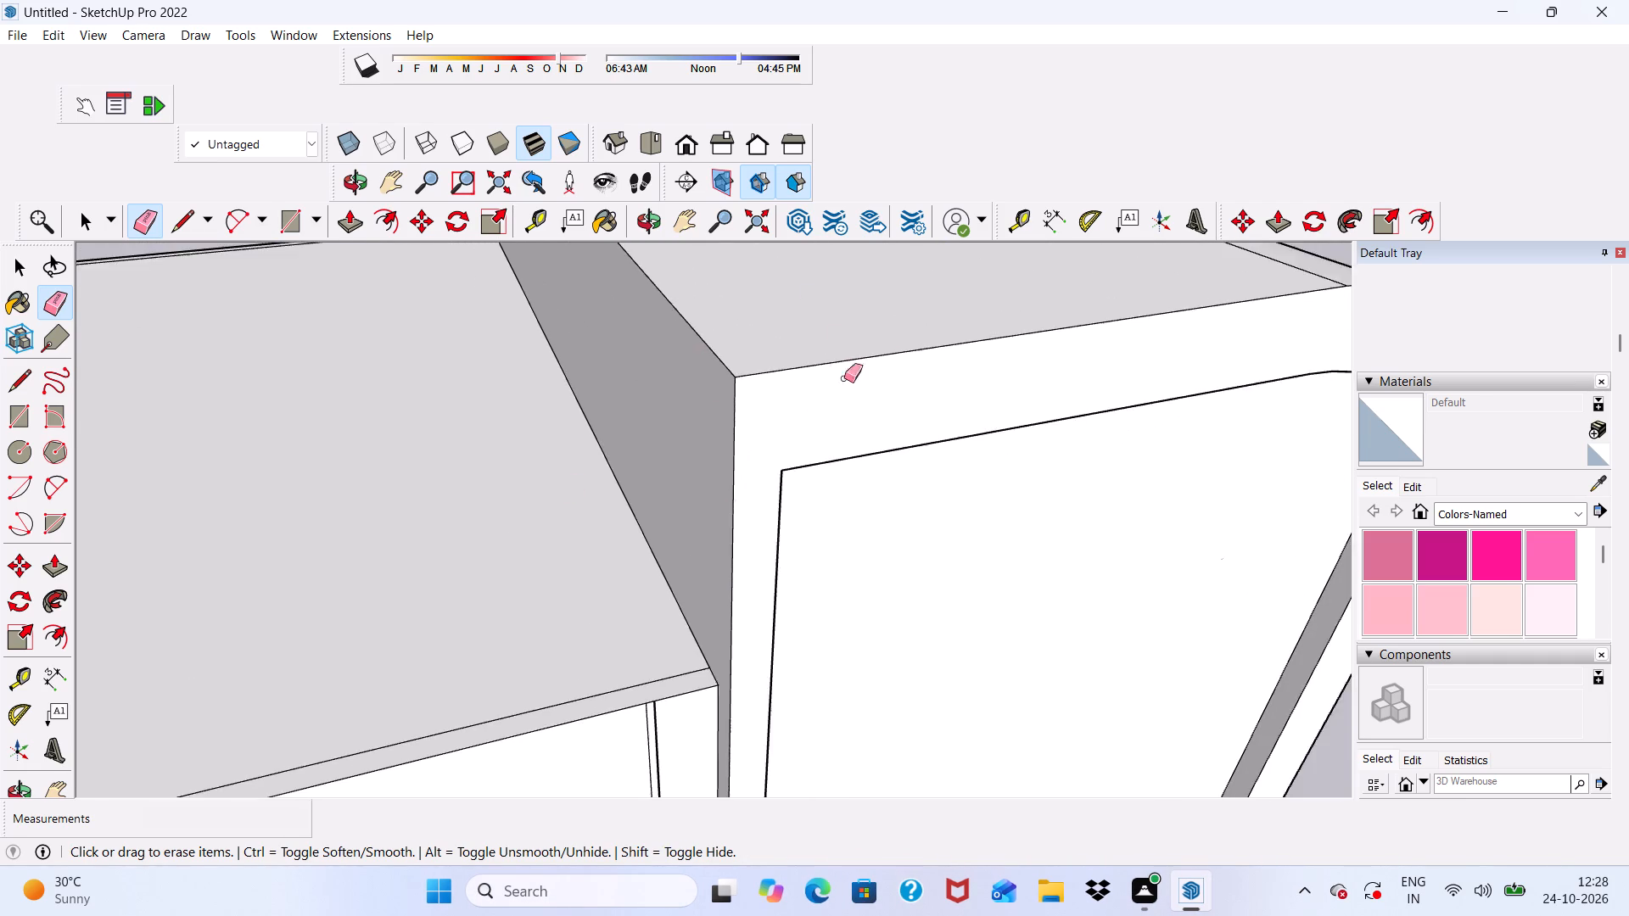
pyautogui.scroll(-5, 844, 378)
pyautogui.moveTo(808, 489); pyautogui.dragTo(740, 271, button='middle')
pyautogui.scroll(1, 766, 308)
pyautogui.press('space')
# Push/Pull the small blue face between the band's rounded end and the tower's outer border by 1' 7 5/8".
pyautogui.scroll(-8, 777, 350)
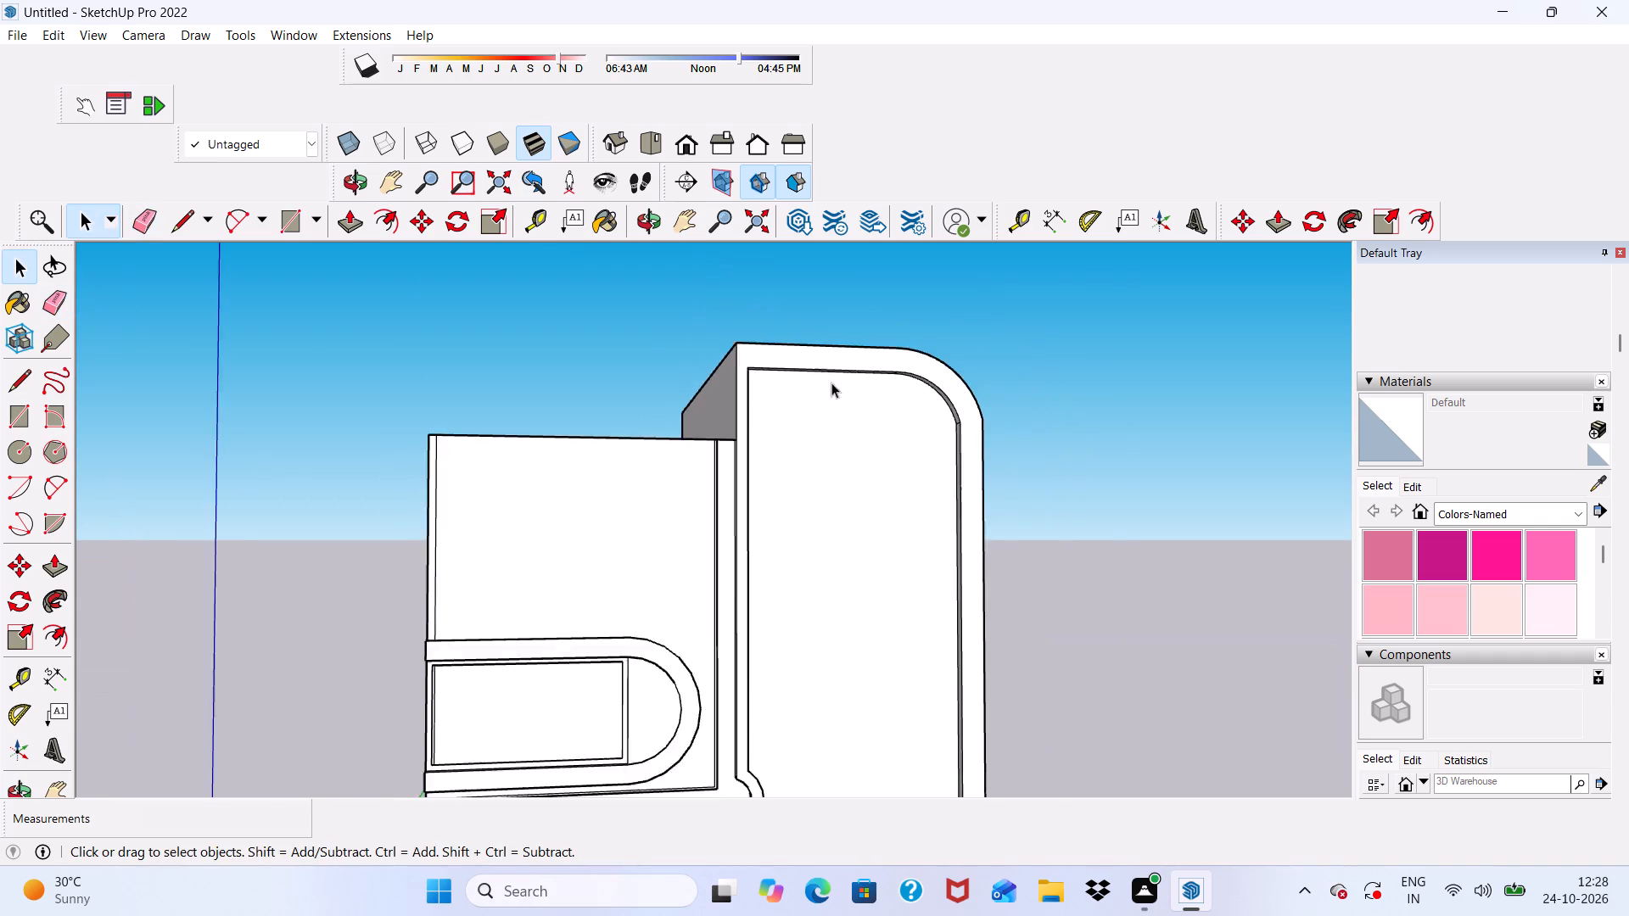
pyautogui.scroll(-2, 831, 383)
pyautogui.moveTo(831, 561); pyautogui.dragTo(714, 582, button='middle')
pyautogui.scroll(4, 864, 716)
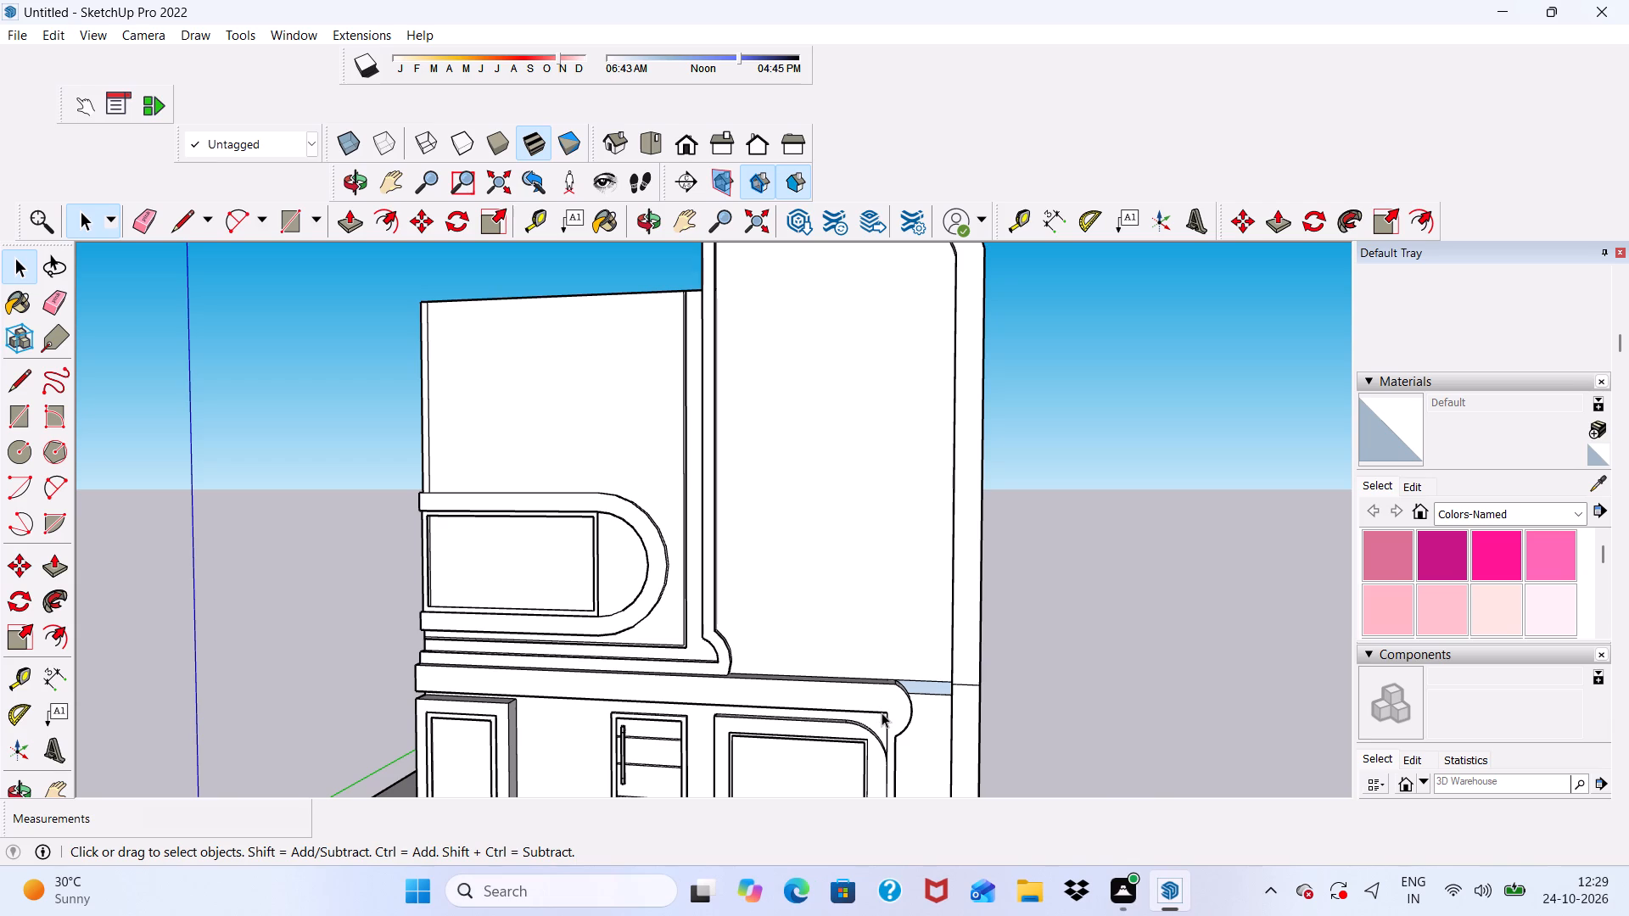
pyautogui.click(882, 712)
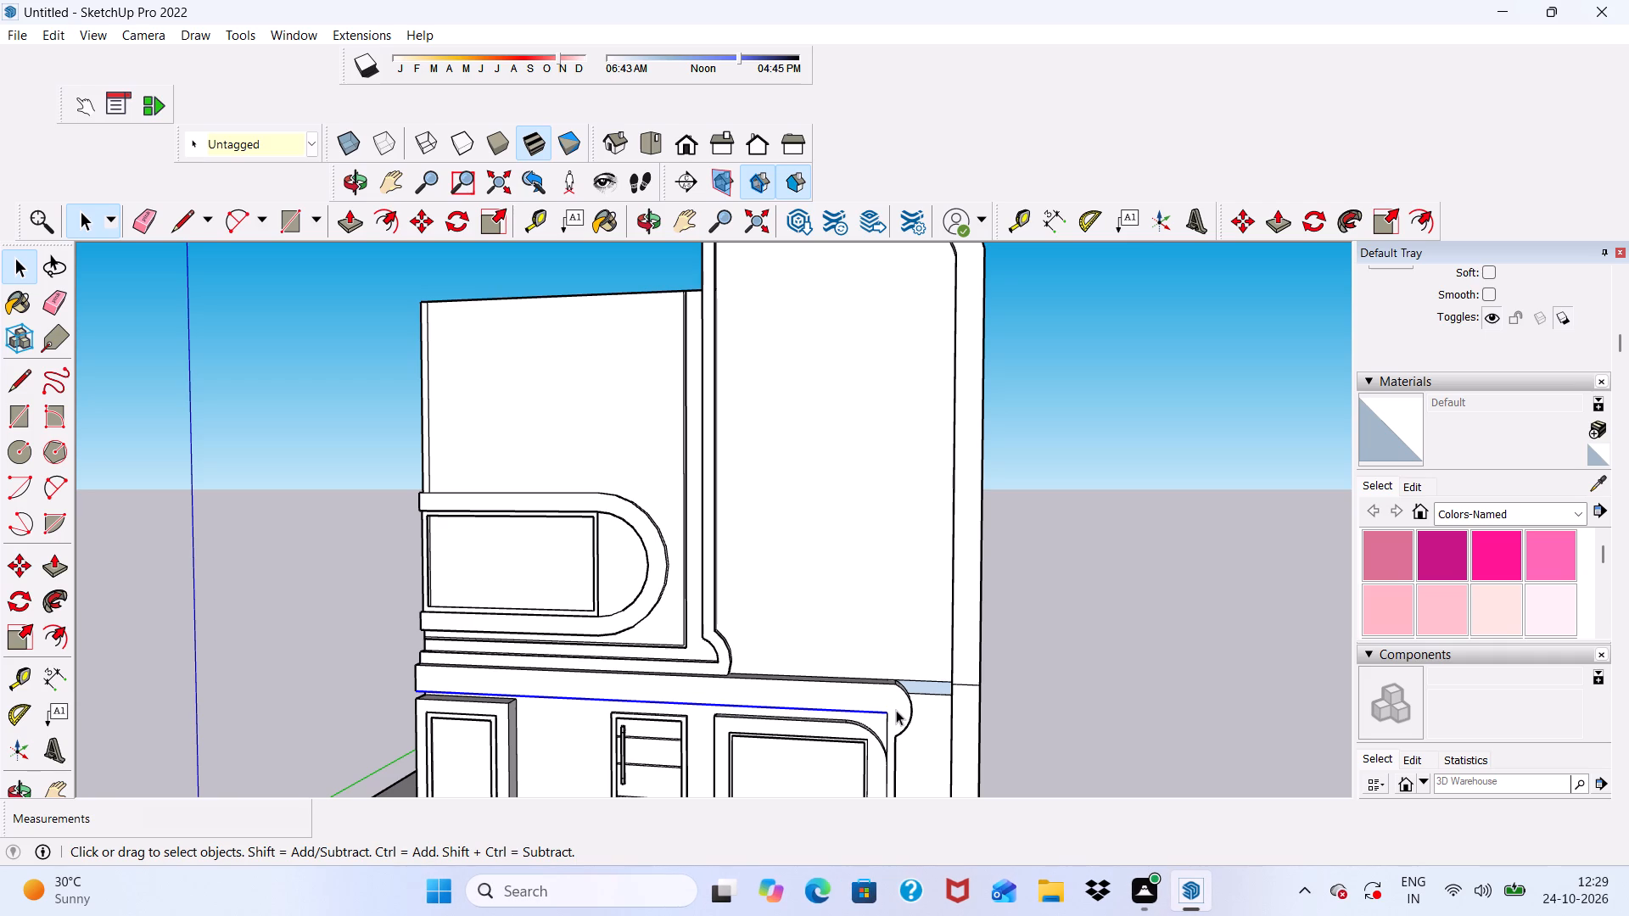
pyautogui.scroll(-3, 808, 539)
pyautogui.click(1045, 592)
pyautogui.scroll(3, 946, 661)
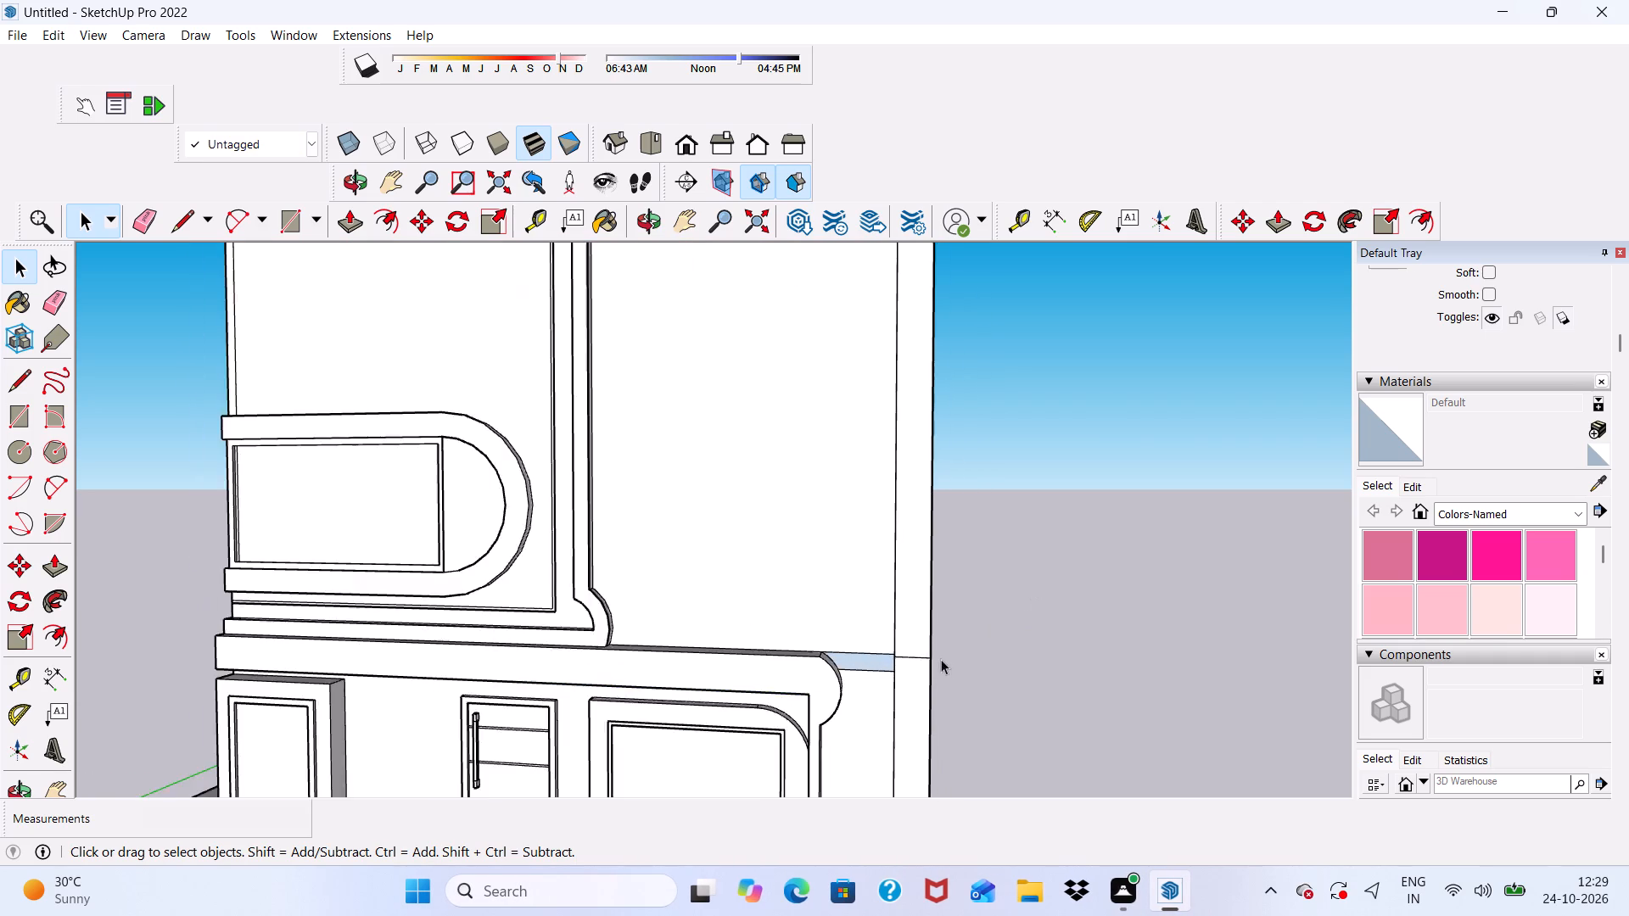
pyautogui.scroll(16, 941, 659)
pyautogui.click(802, 666)
pyautogui.click(843, 643)
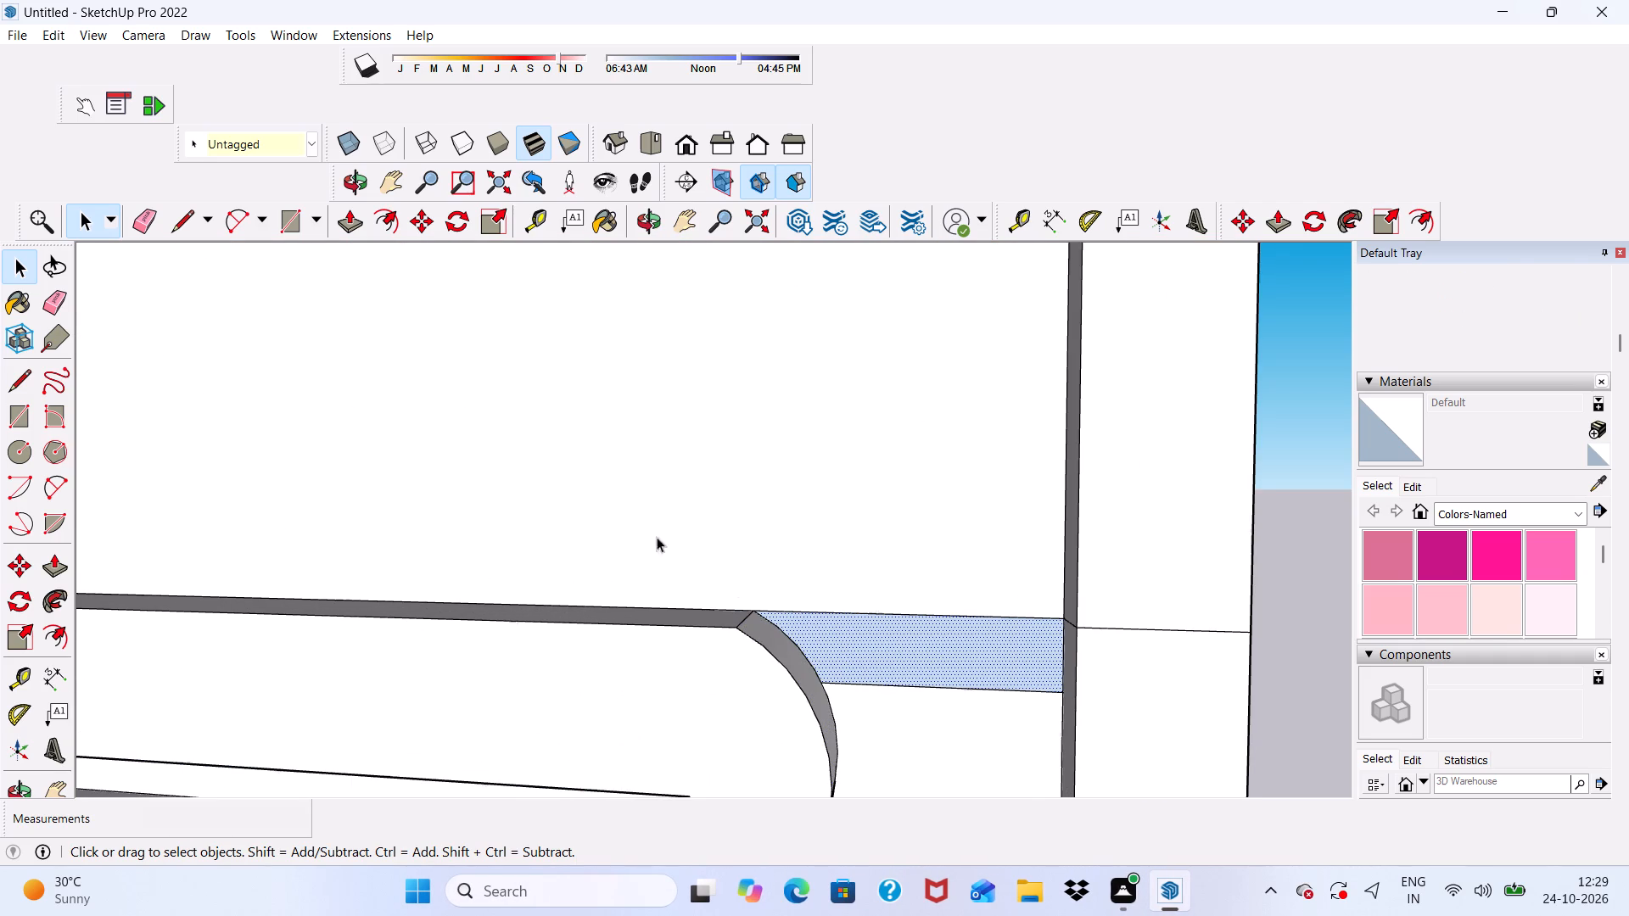
pyautogui.click(351, 225)
pyautogui.click(919, 673)
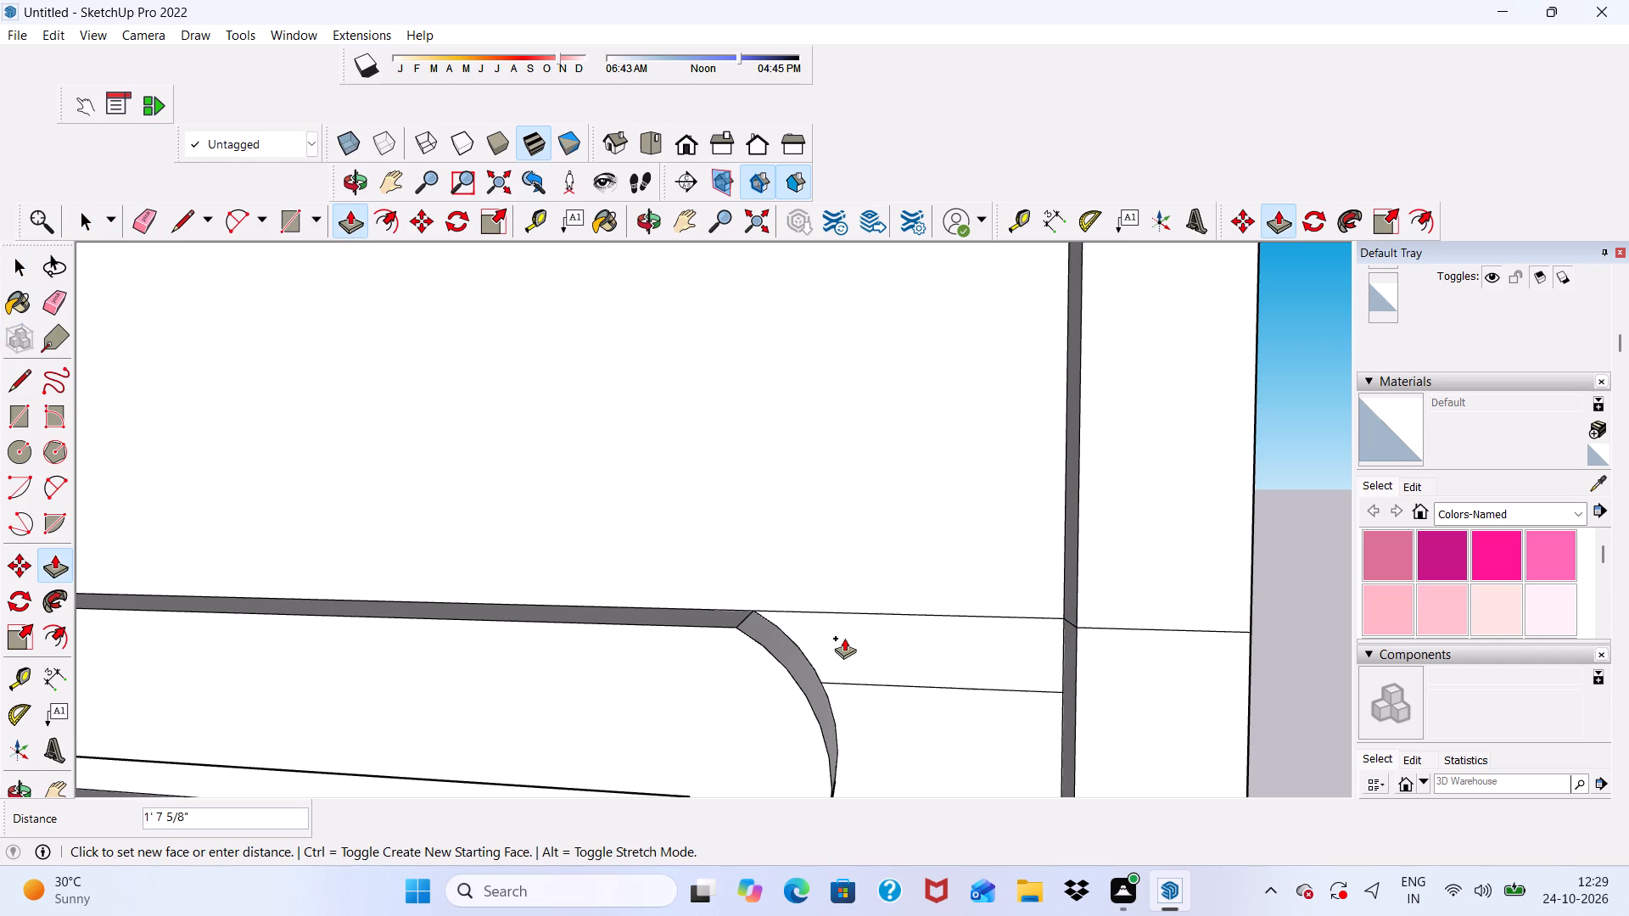
pyautogui.click(844, 638)
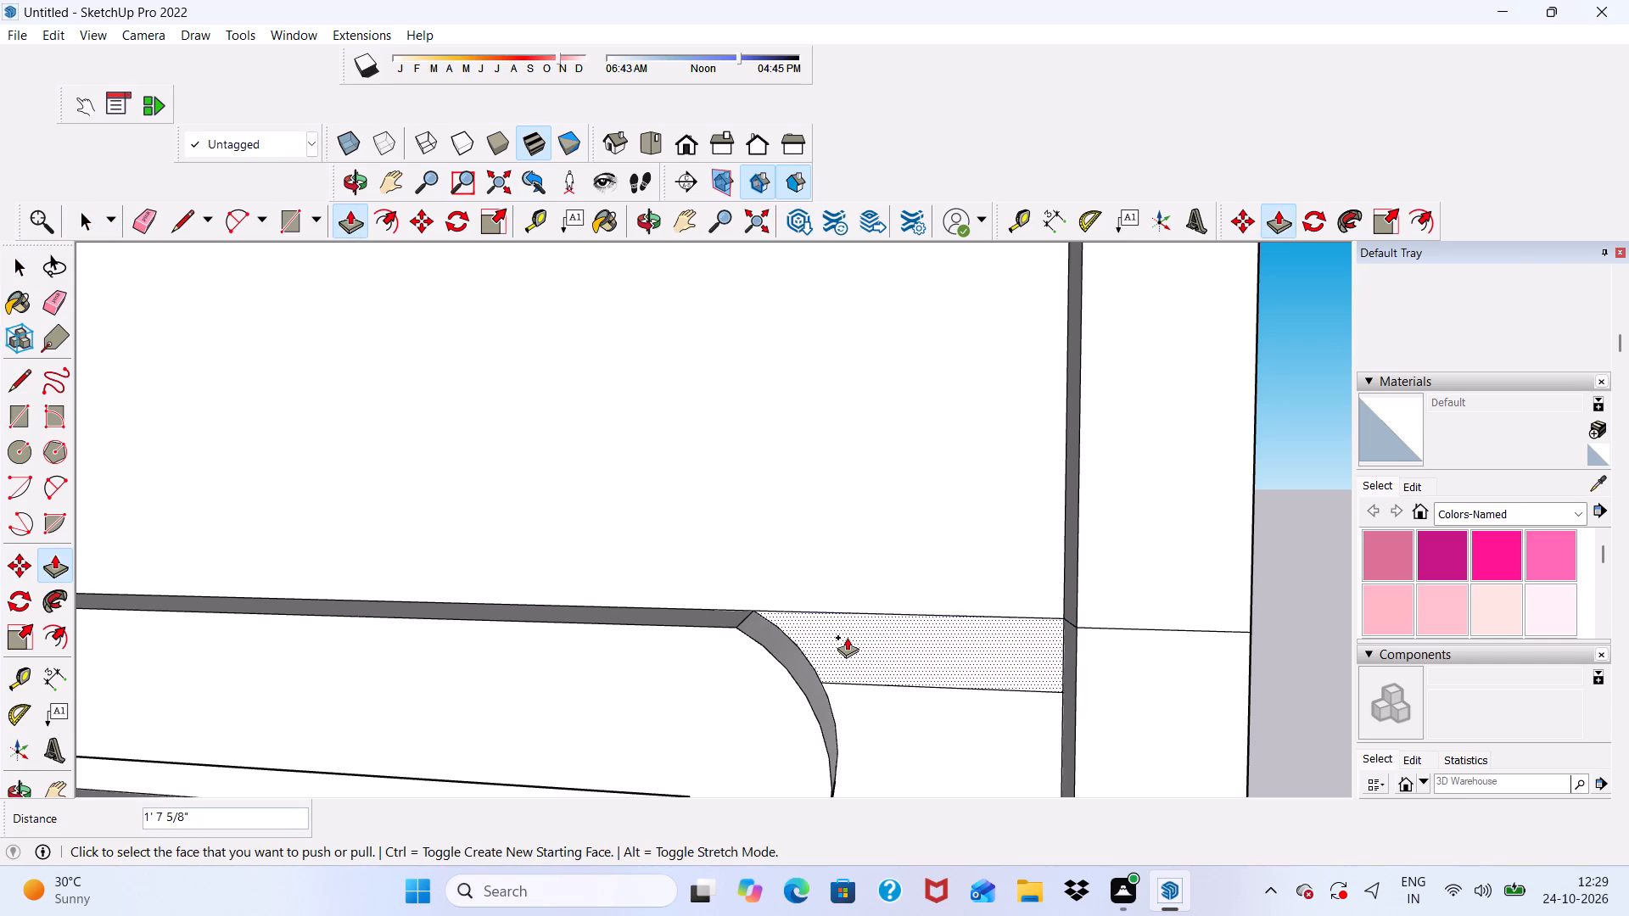
# Erase the horizontal edges beside the band's rounded end and the seam across the outer border leg.
pyautogui.click(142, 216)
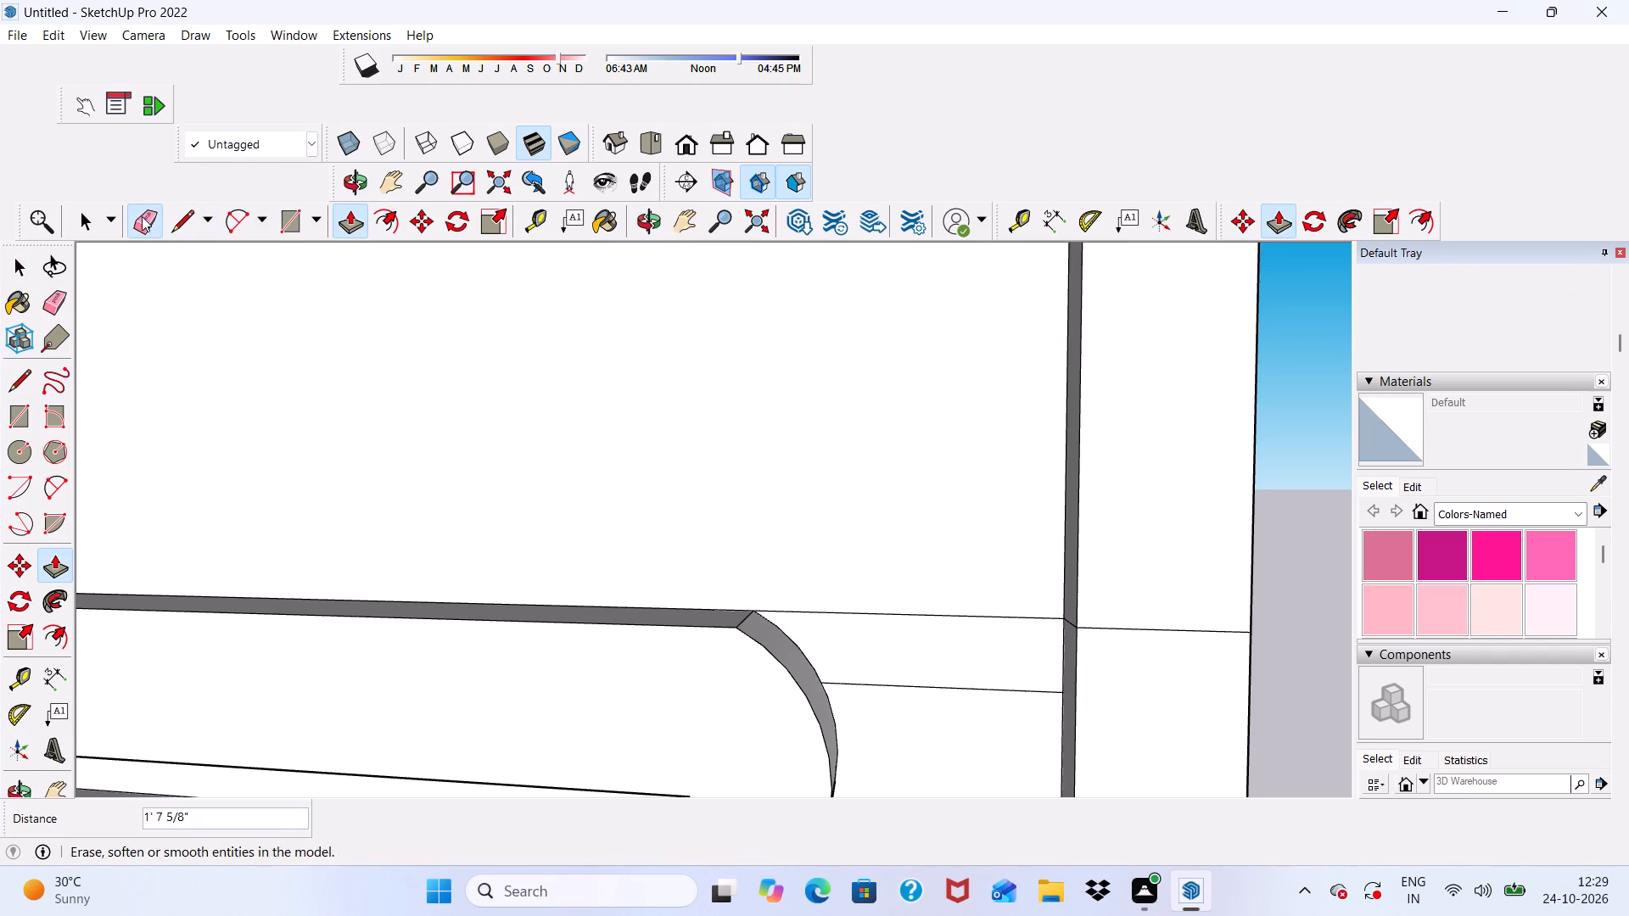
pyautogui.scroll(2, 861, 611)
pyautogui.moveTo(859, 598); pyautogui.dragTo(885, 721)
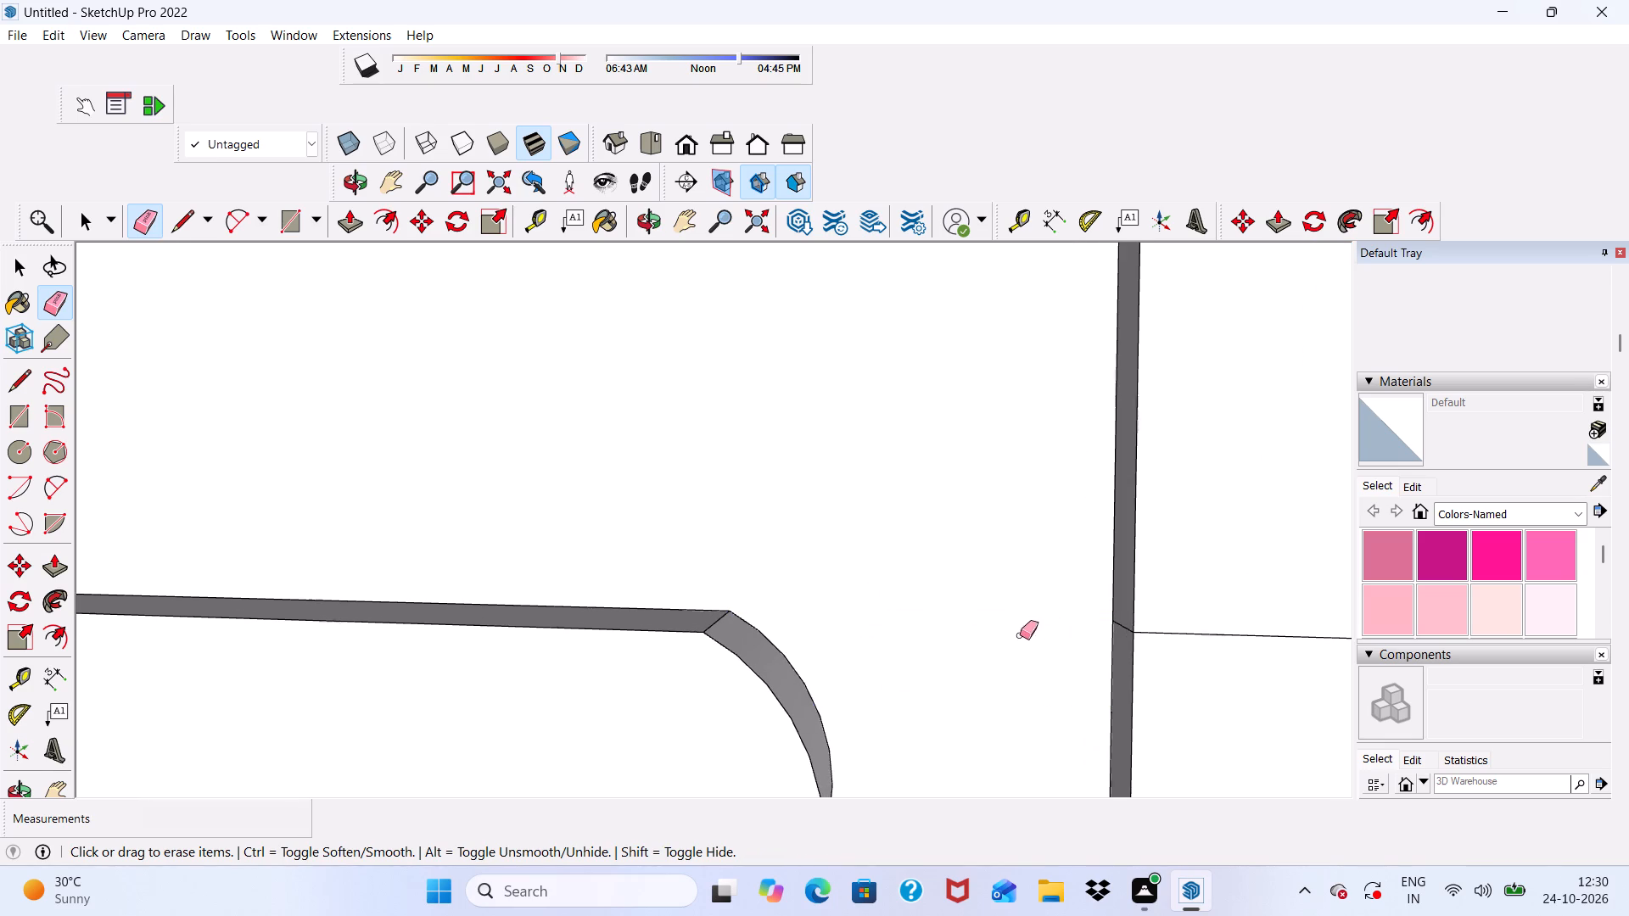
pyautogui.scroll(7, 1030, 631)
pyautogui.moveTo(1153, 629); pyautogui.dragTo(1157, 667)
pyautogui.moveTo(1216, 648); pyautogui.dragTo(1217, 692)
pyautogui.scroll(3, 759, 660)
pyautogui.scroll(-4, 338, 567)
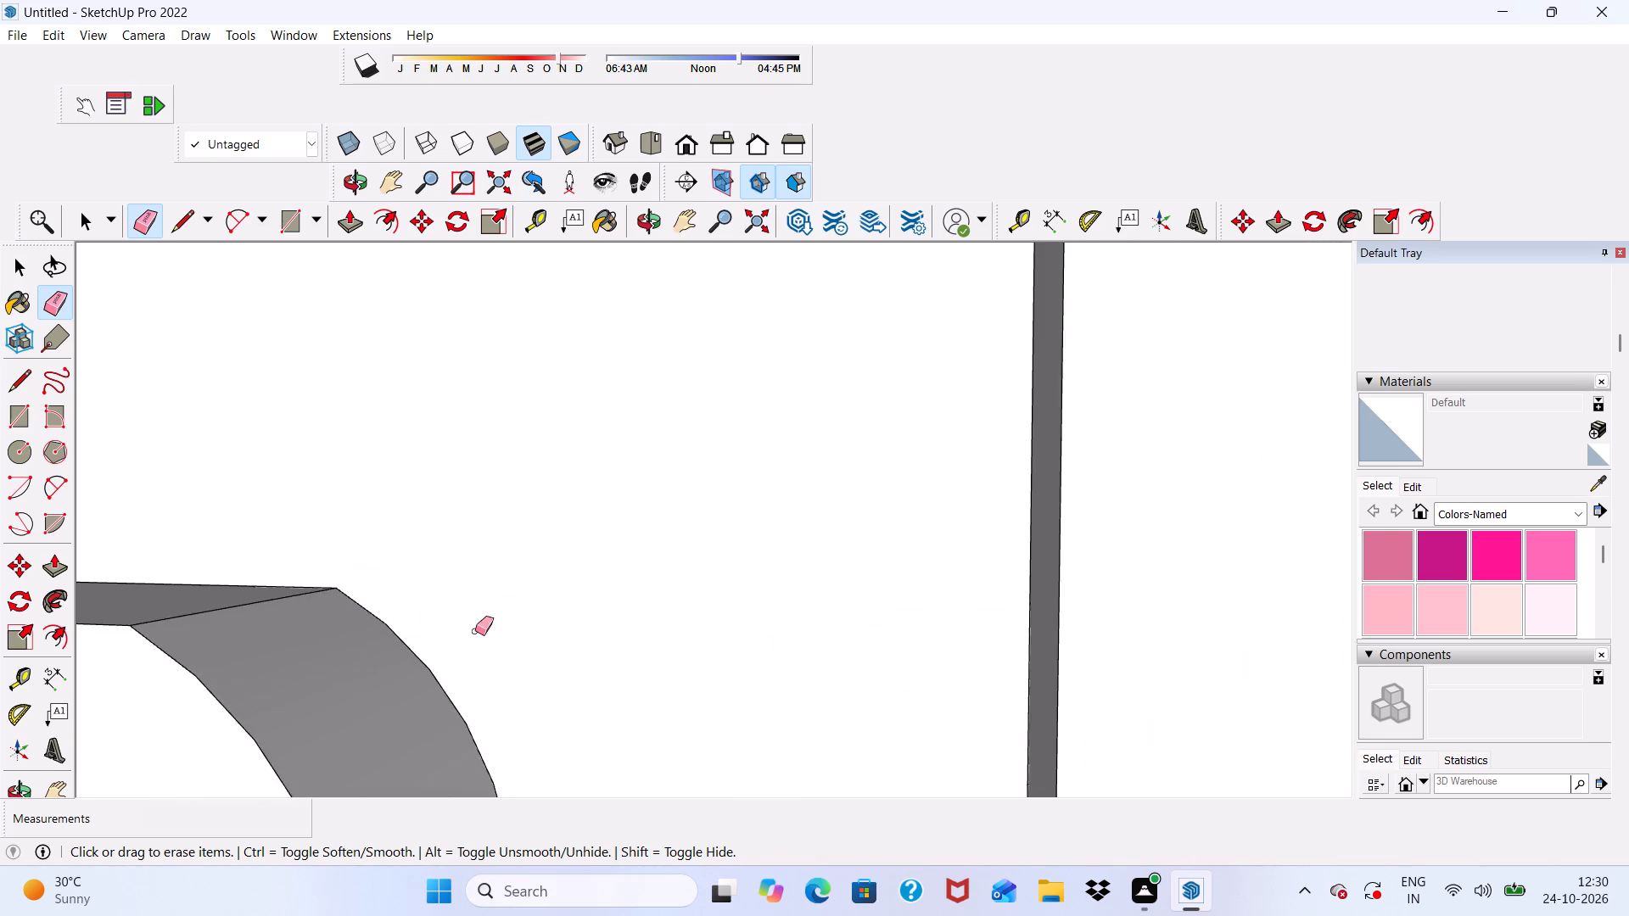
# Erase the leftover edges of the narrow vertical strip behind the border on the tower's outer side.
pyautogui.scroll(-6, 475, 631)
pyautogui.scroll(-4, 777, 620)
pyautogui.scroll(9, 837, 692)
pyautogui.scroll(-5, 870, 618)
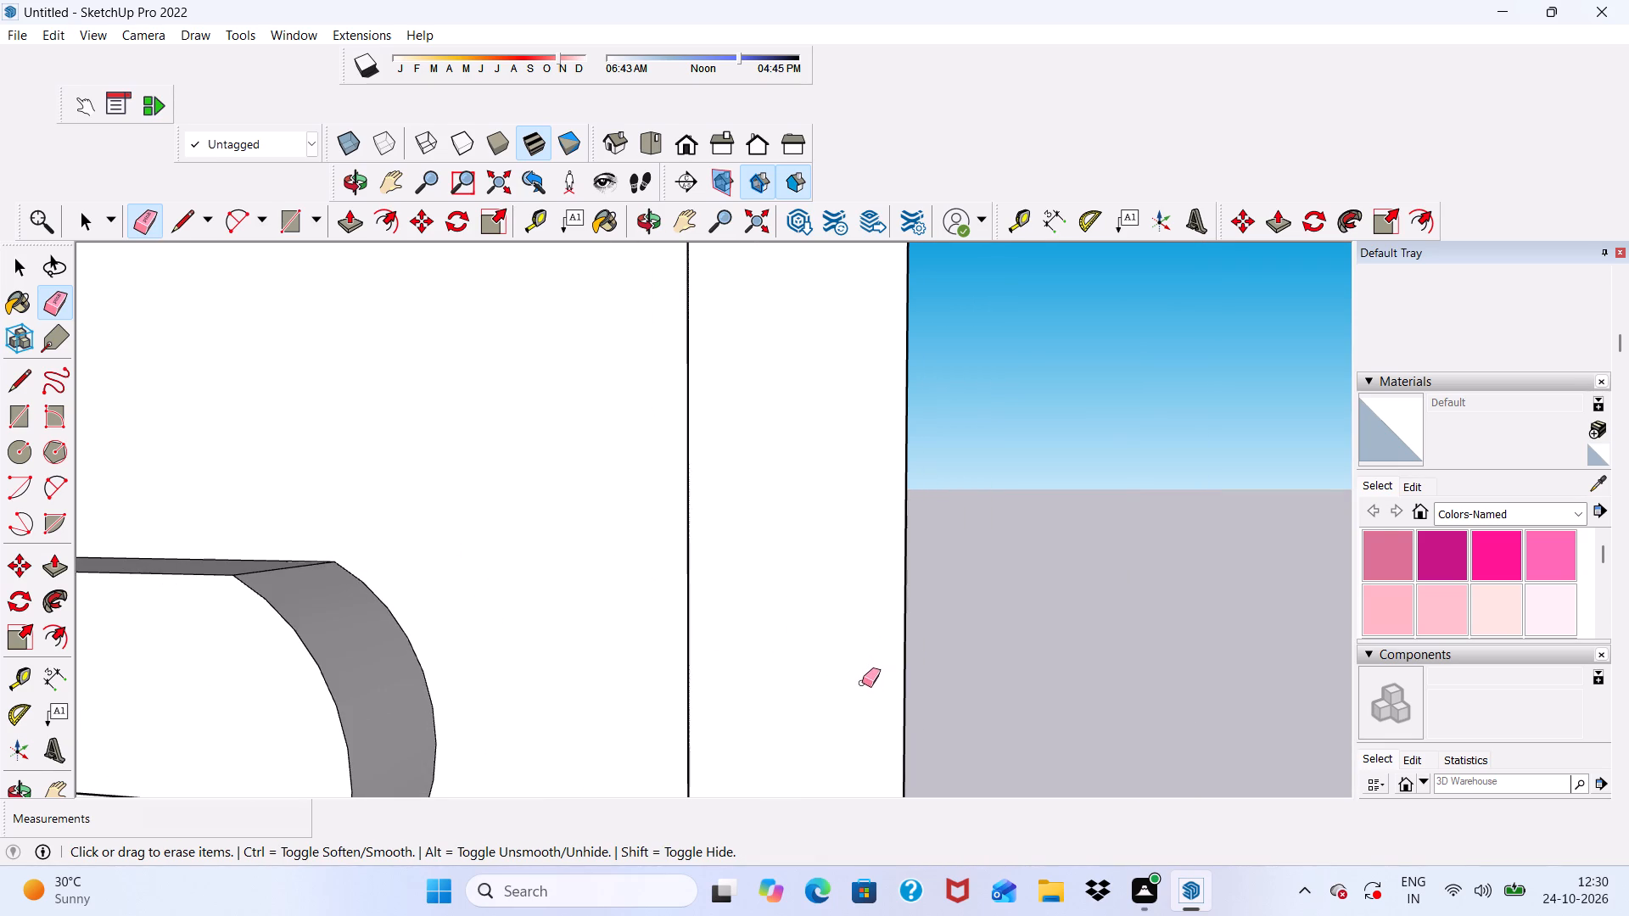
pyautogui.scroll(-8, 529, 510)
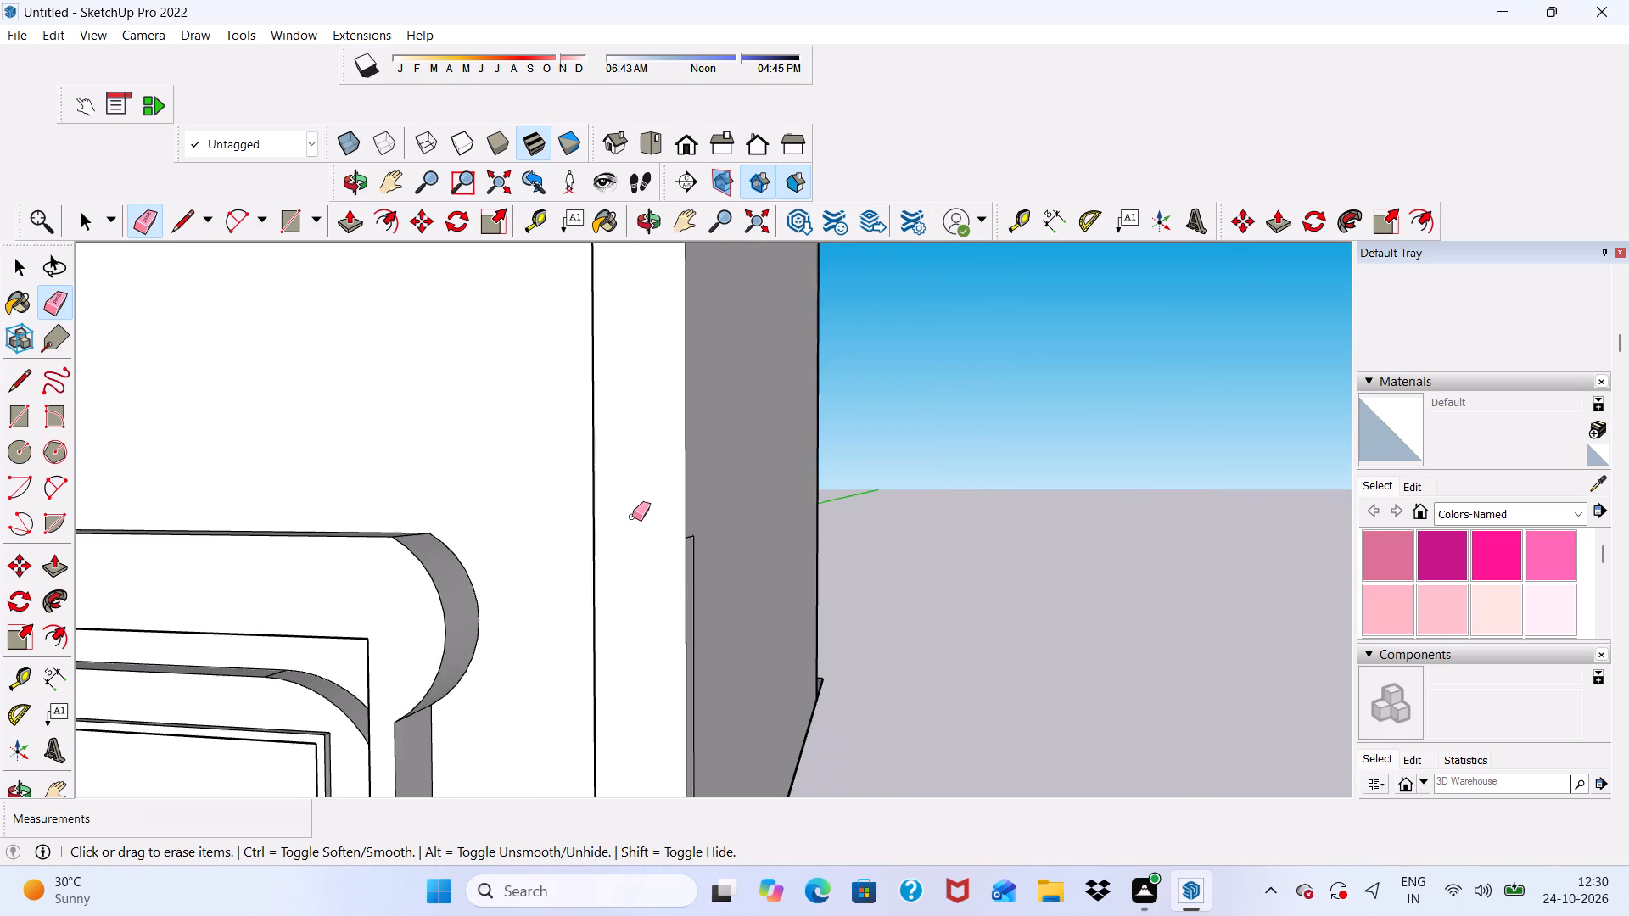
pyautogui.moveTo(653, 517); pyautogui.dragTo(373, 536, button='middle')
pyautogui.scroll(5, 596, 539)
pyautogui.moveTo(684, 522); pyautogui.dragTo(713, 605)
pyautogui.moveTo(718, 593); pyautogui.dragTo(723, 612)
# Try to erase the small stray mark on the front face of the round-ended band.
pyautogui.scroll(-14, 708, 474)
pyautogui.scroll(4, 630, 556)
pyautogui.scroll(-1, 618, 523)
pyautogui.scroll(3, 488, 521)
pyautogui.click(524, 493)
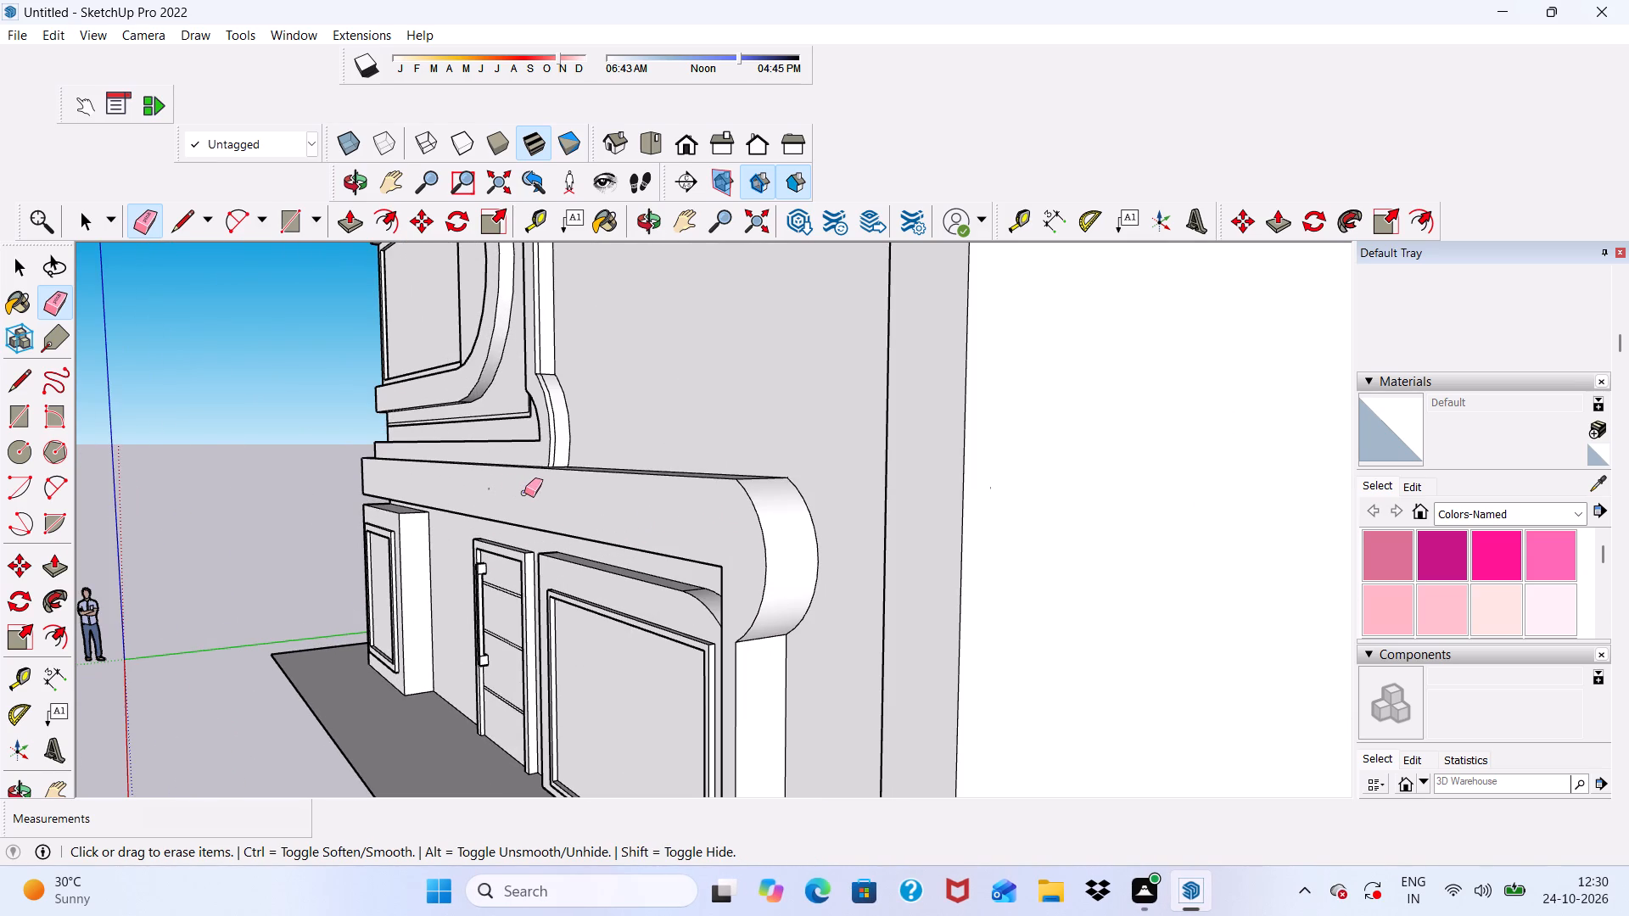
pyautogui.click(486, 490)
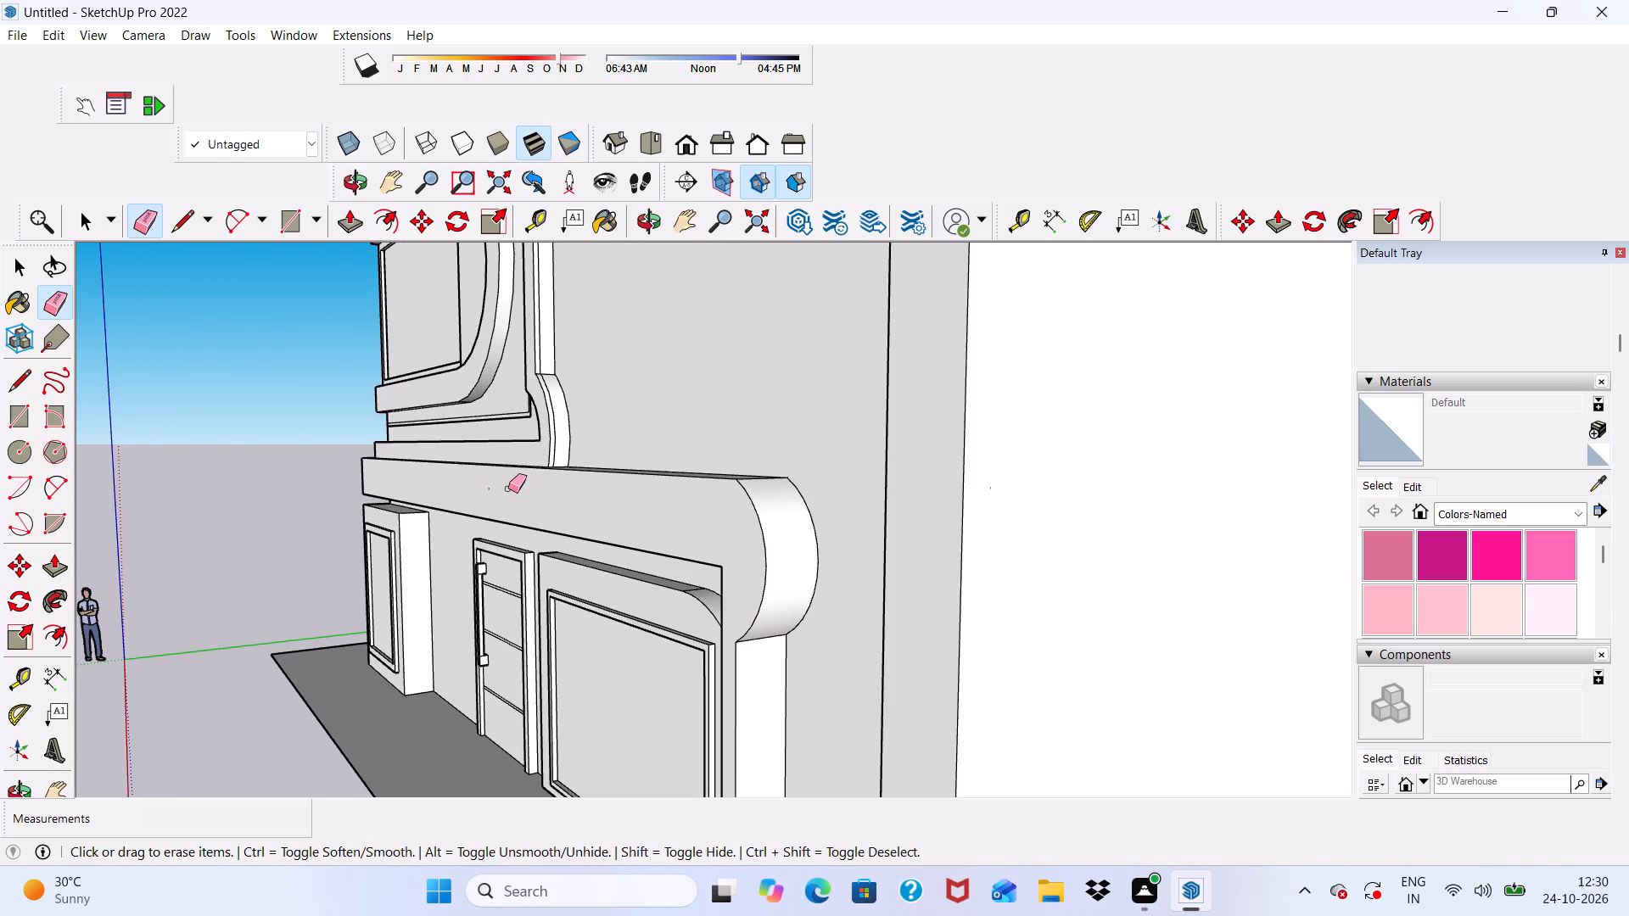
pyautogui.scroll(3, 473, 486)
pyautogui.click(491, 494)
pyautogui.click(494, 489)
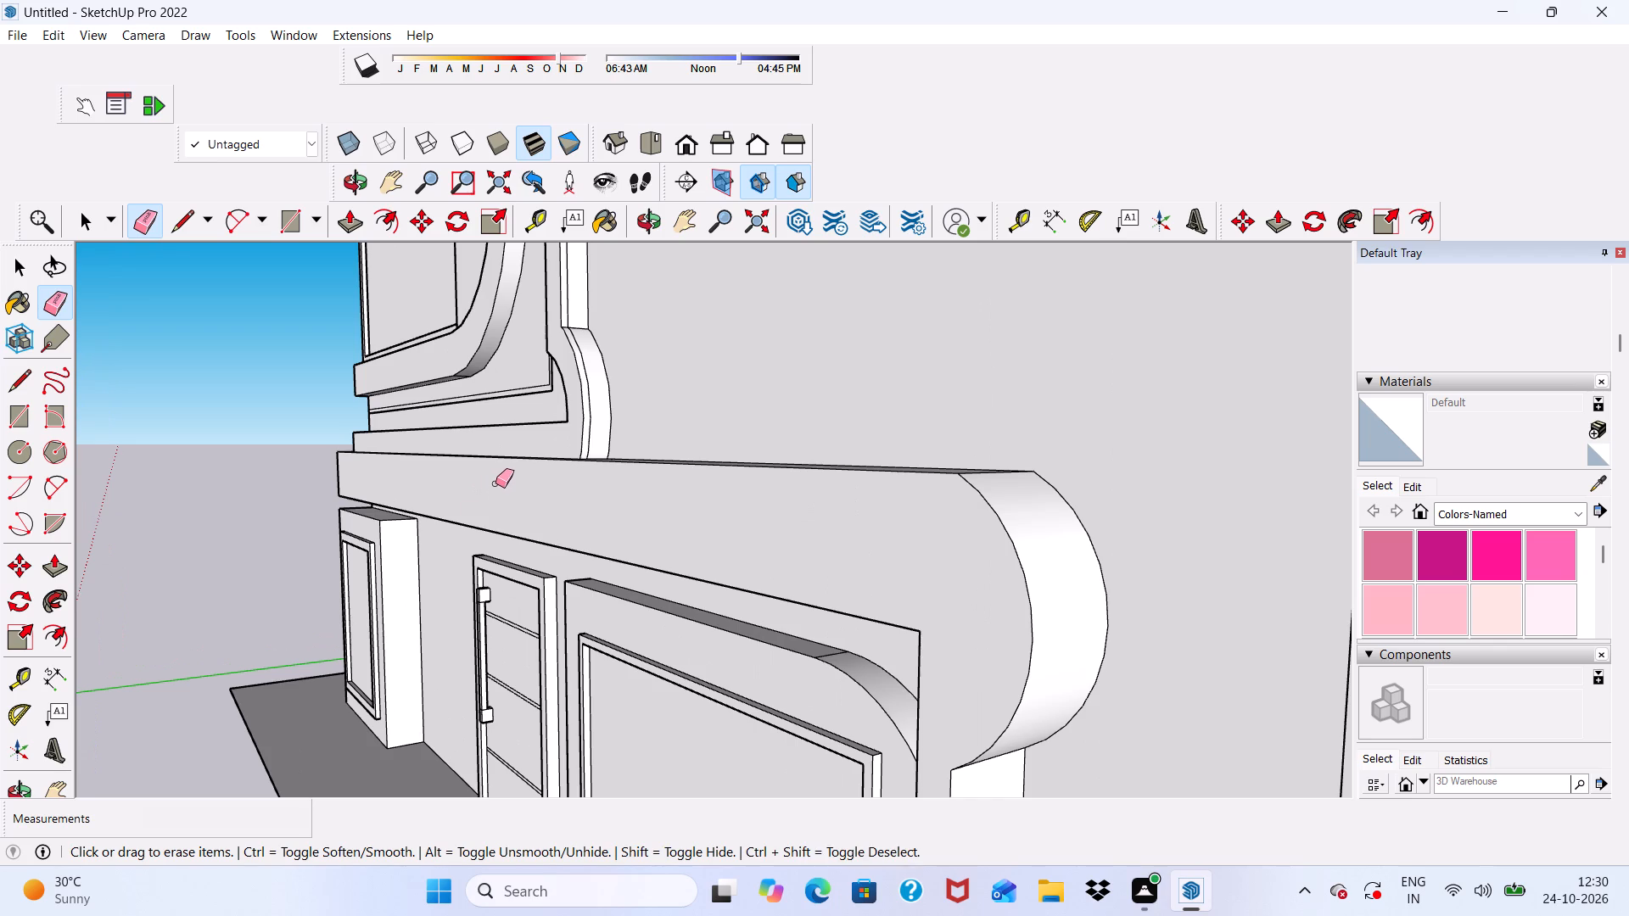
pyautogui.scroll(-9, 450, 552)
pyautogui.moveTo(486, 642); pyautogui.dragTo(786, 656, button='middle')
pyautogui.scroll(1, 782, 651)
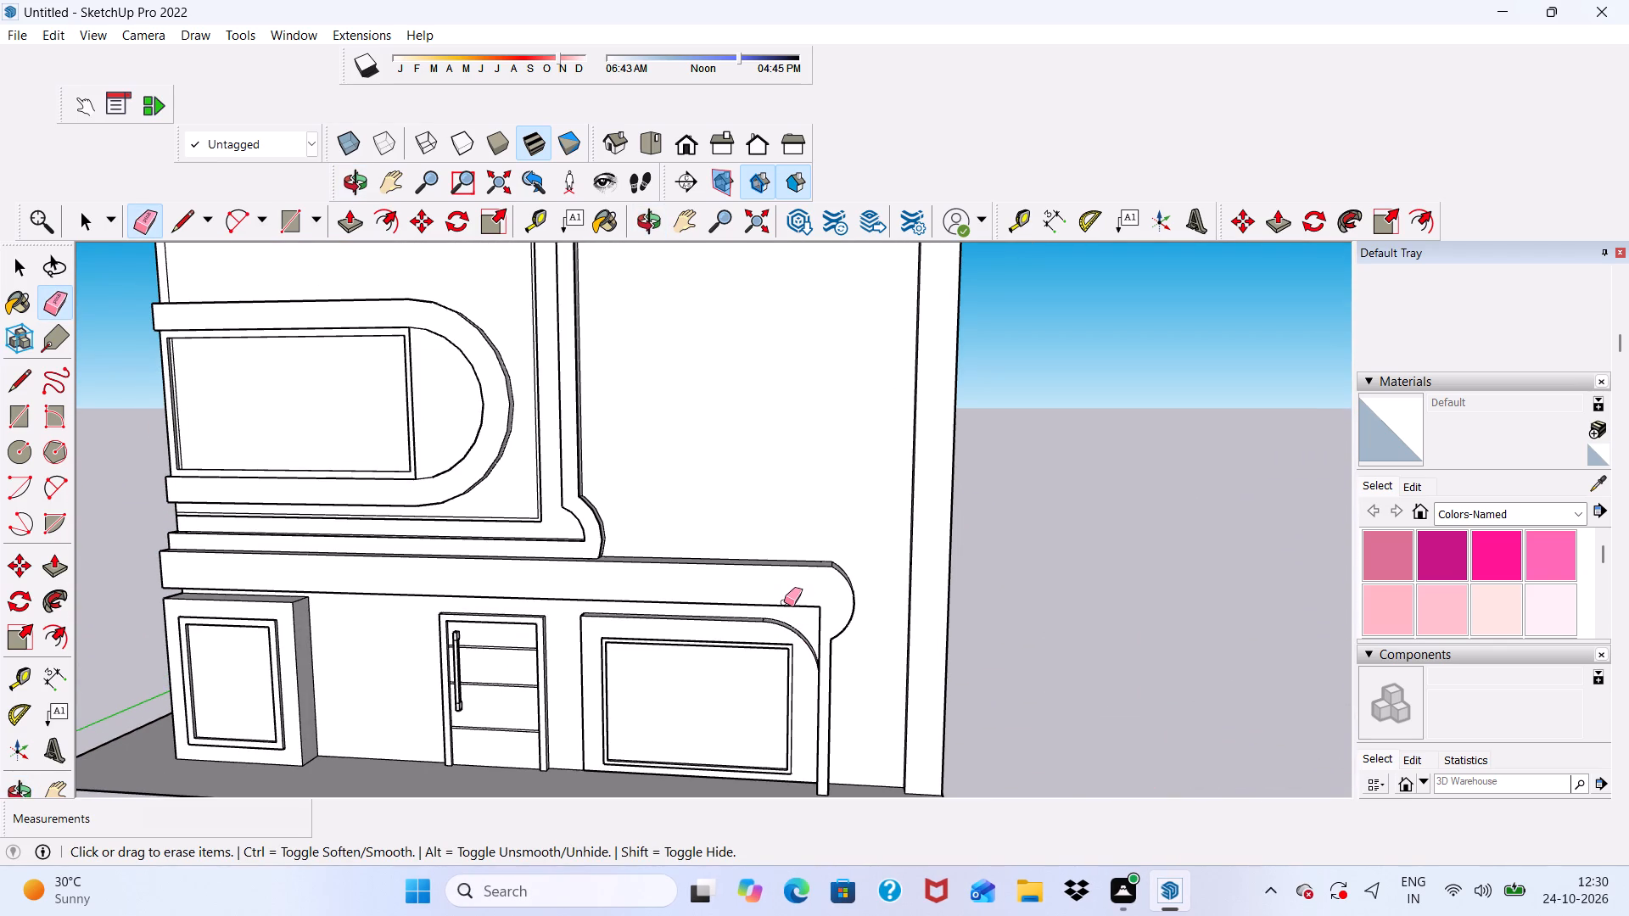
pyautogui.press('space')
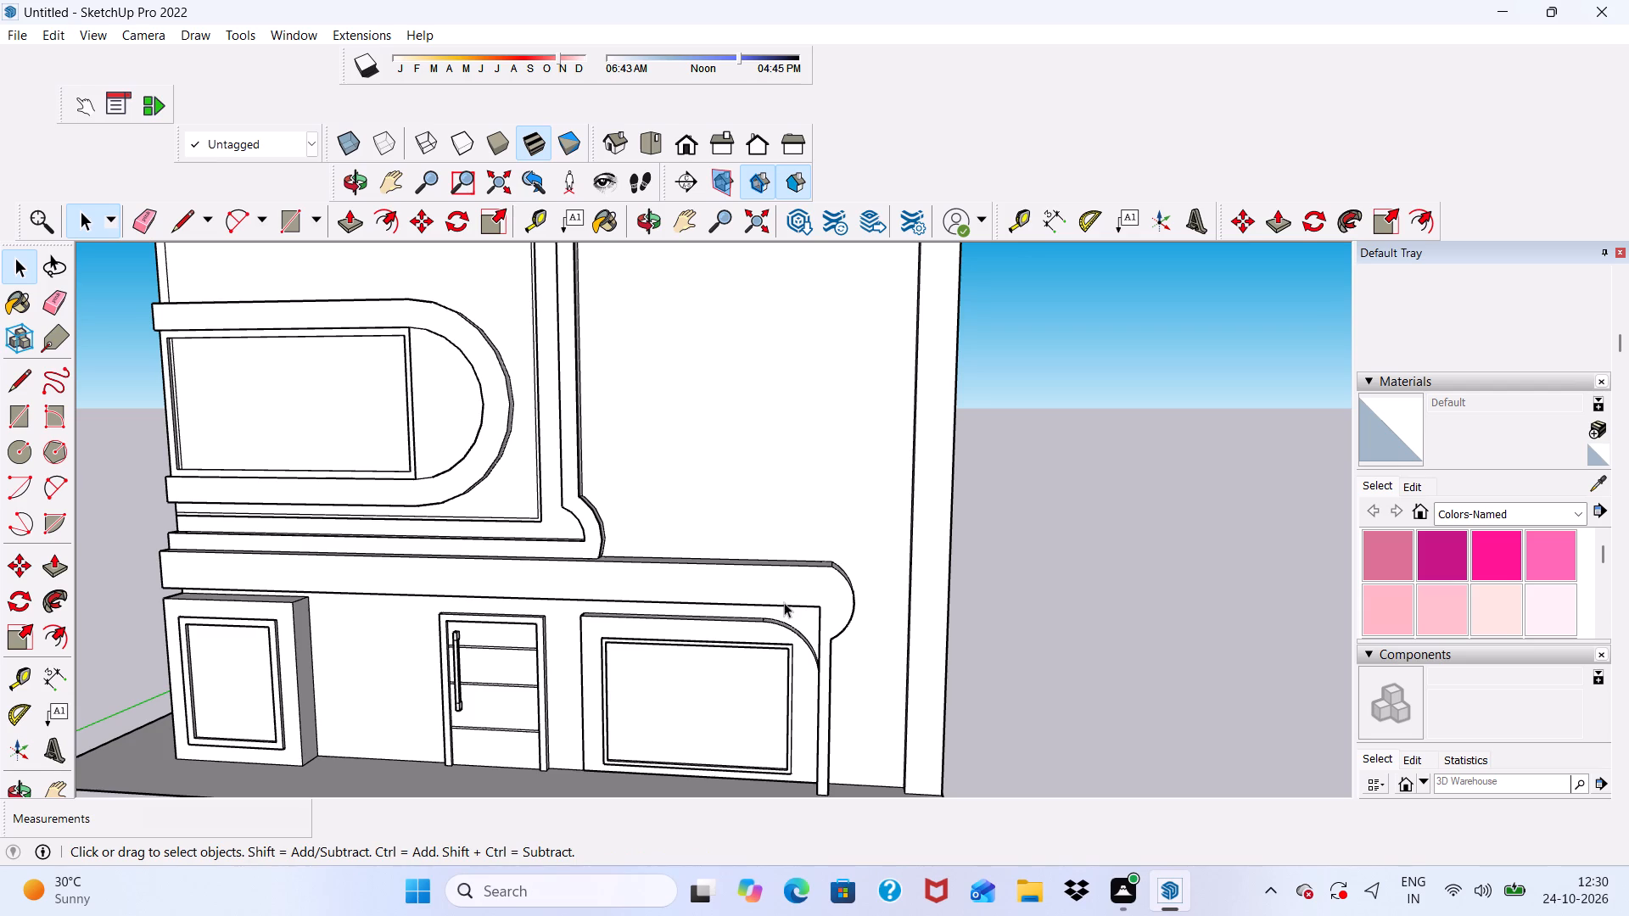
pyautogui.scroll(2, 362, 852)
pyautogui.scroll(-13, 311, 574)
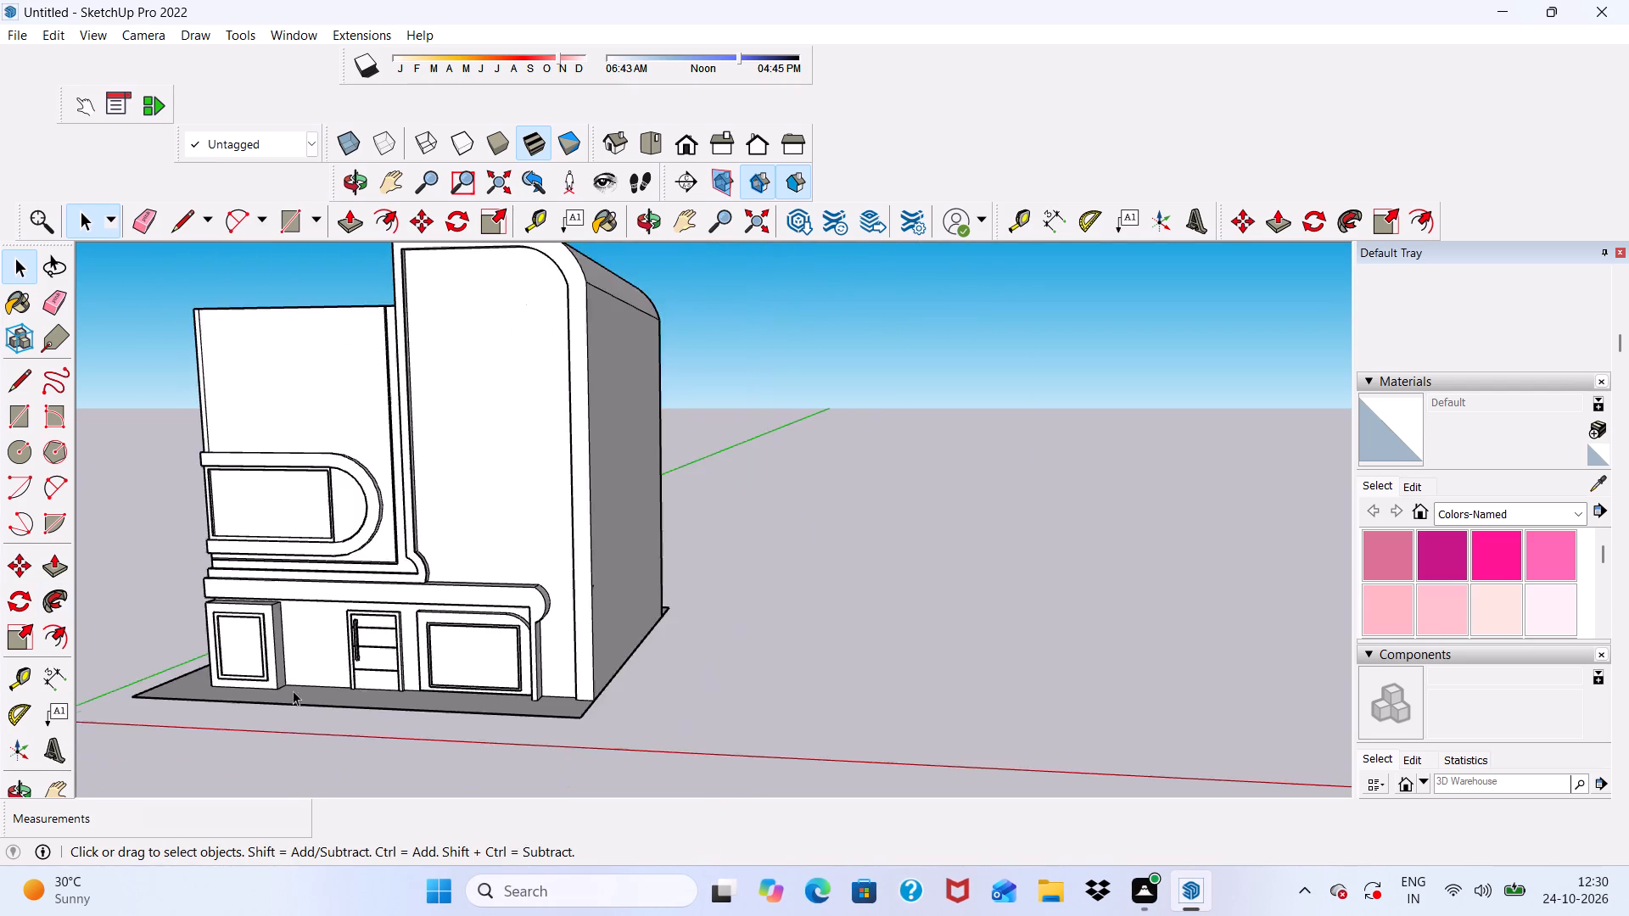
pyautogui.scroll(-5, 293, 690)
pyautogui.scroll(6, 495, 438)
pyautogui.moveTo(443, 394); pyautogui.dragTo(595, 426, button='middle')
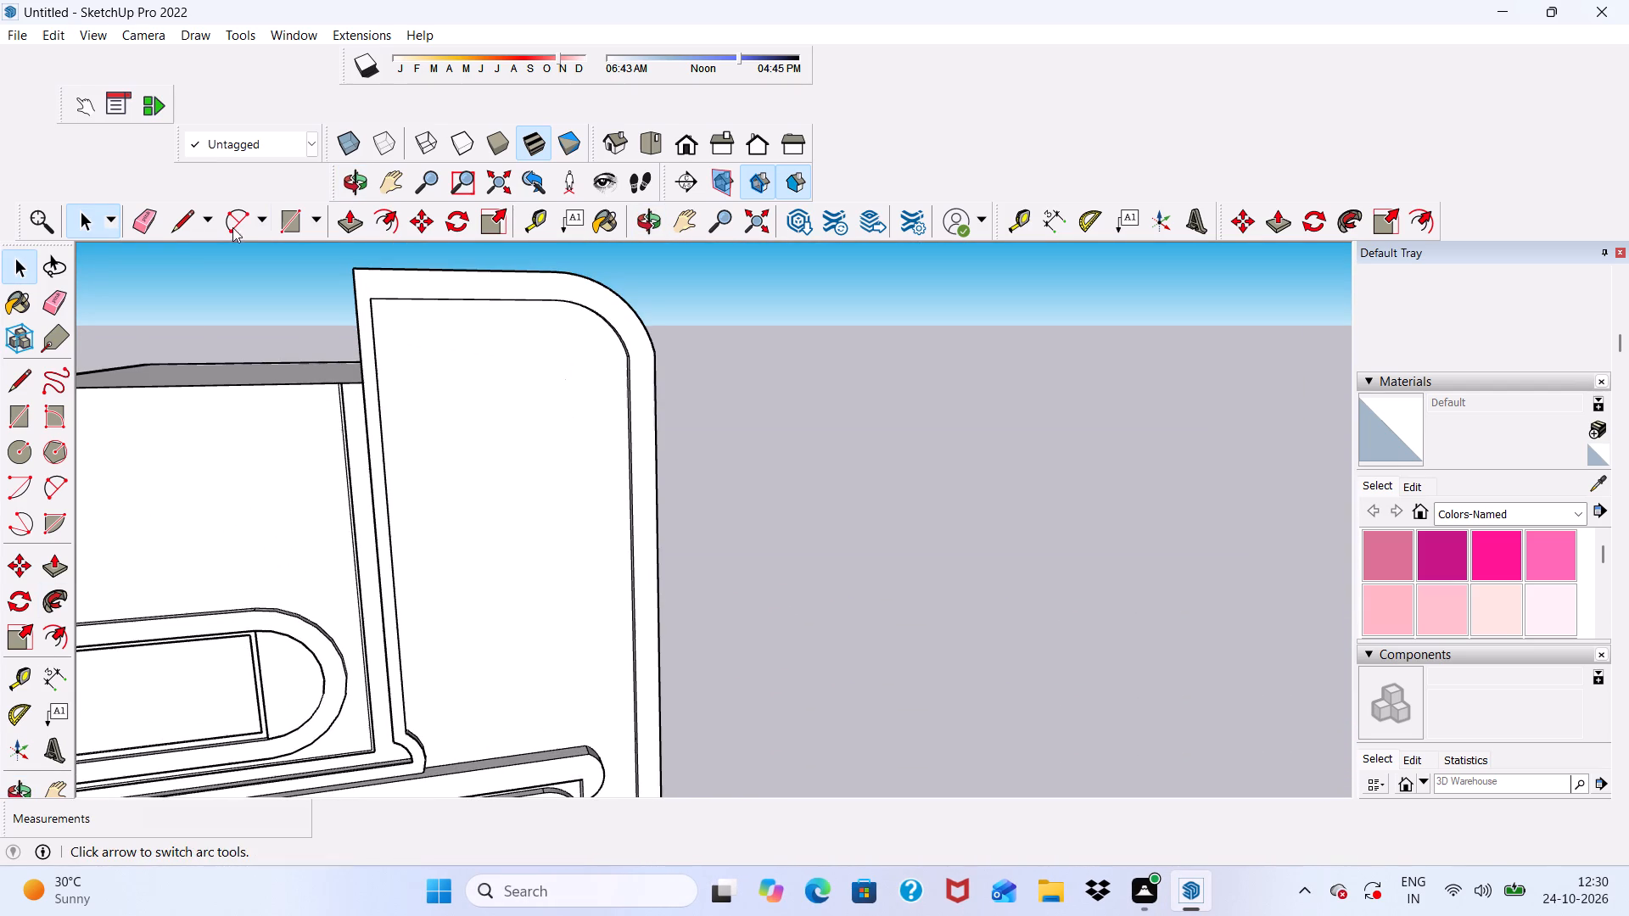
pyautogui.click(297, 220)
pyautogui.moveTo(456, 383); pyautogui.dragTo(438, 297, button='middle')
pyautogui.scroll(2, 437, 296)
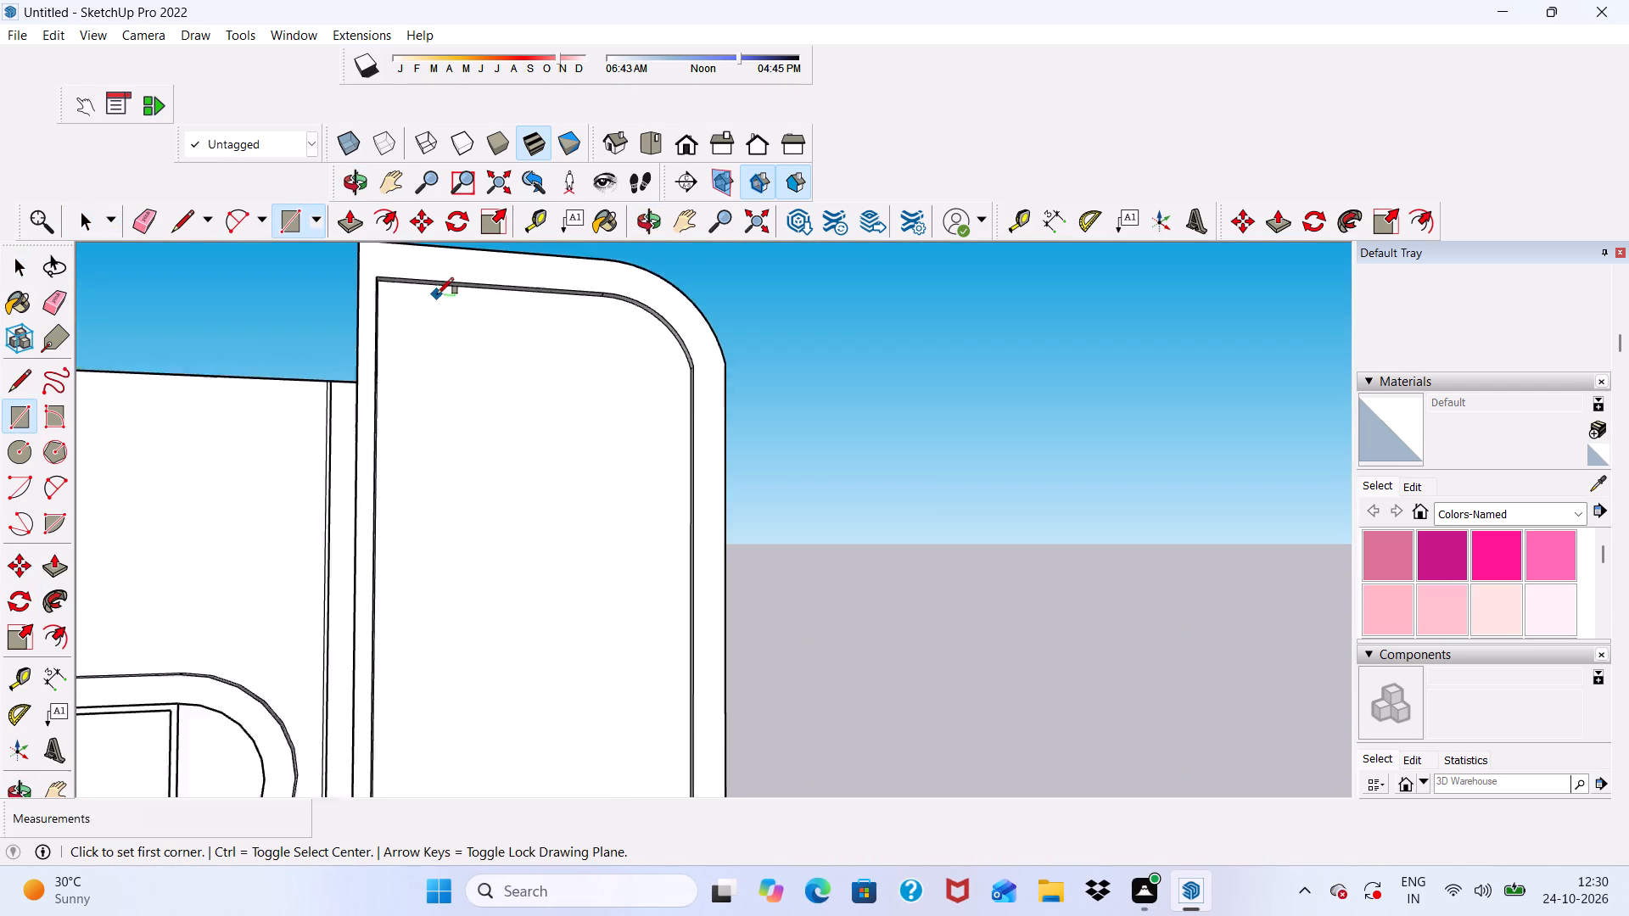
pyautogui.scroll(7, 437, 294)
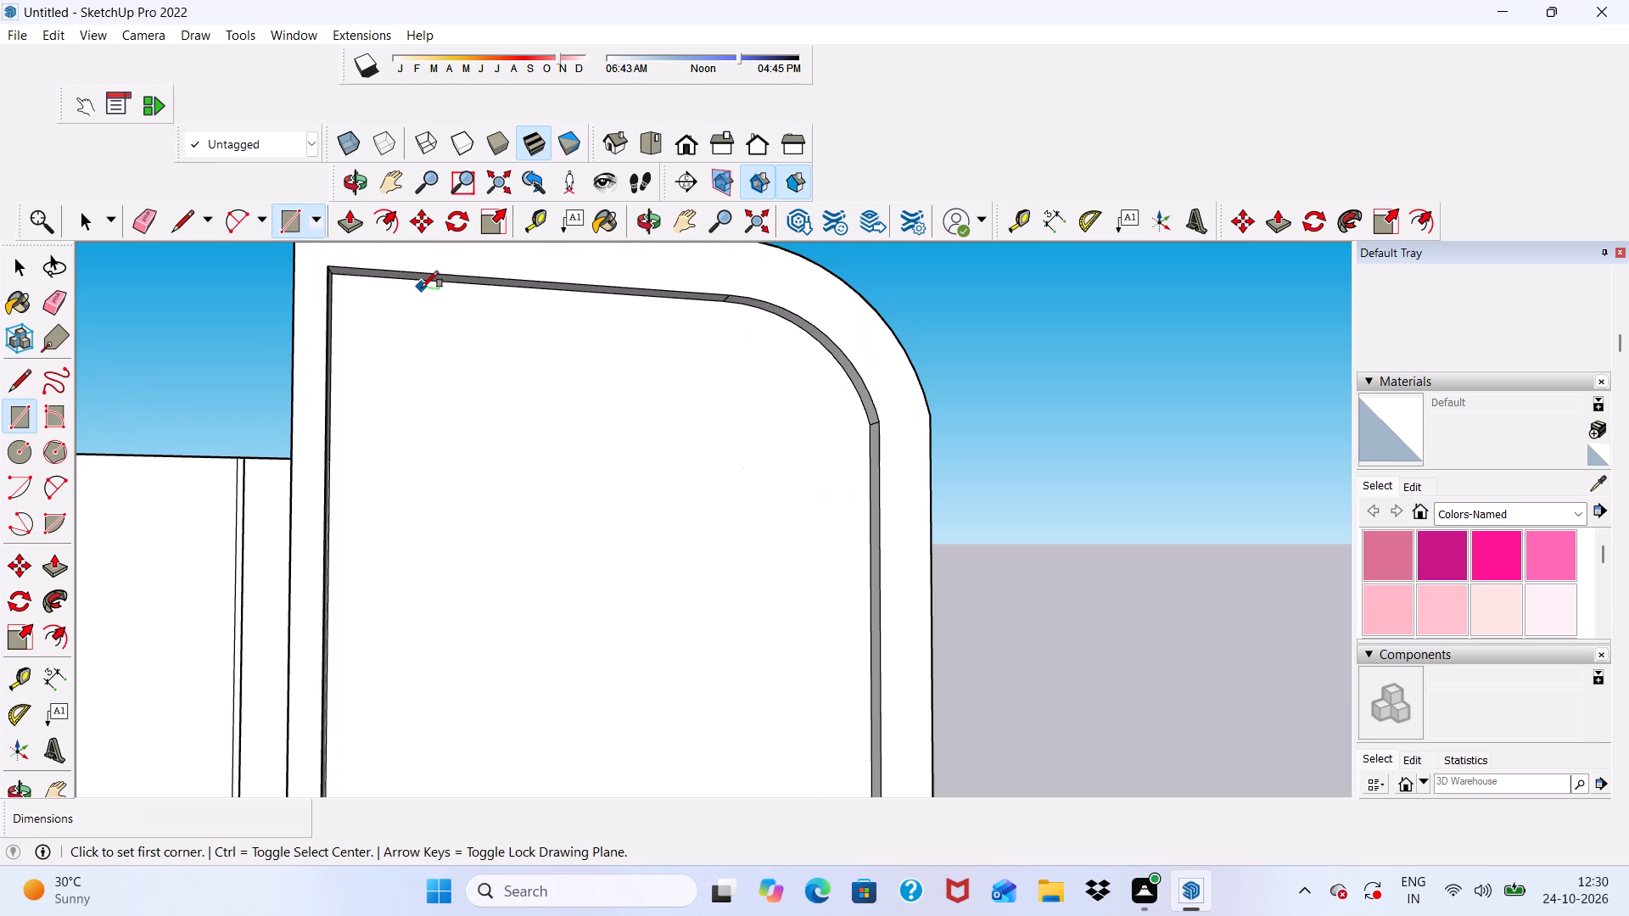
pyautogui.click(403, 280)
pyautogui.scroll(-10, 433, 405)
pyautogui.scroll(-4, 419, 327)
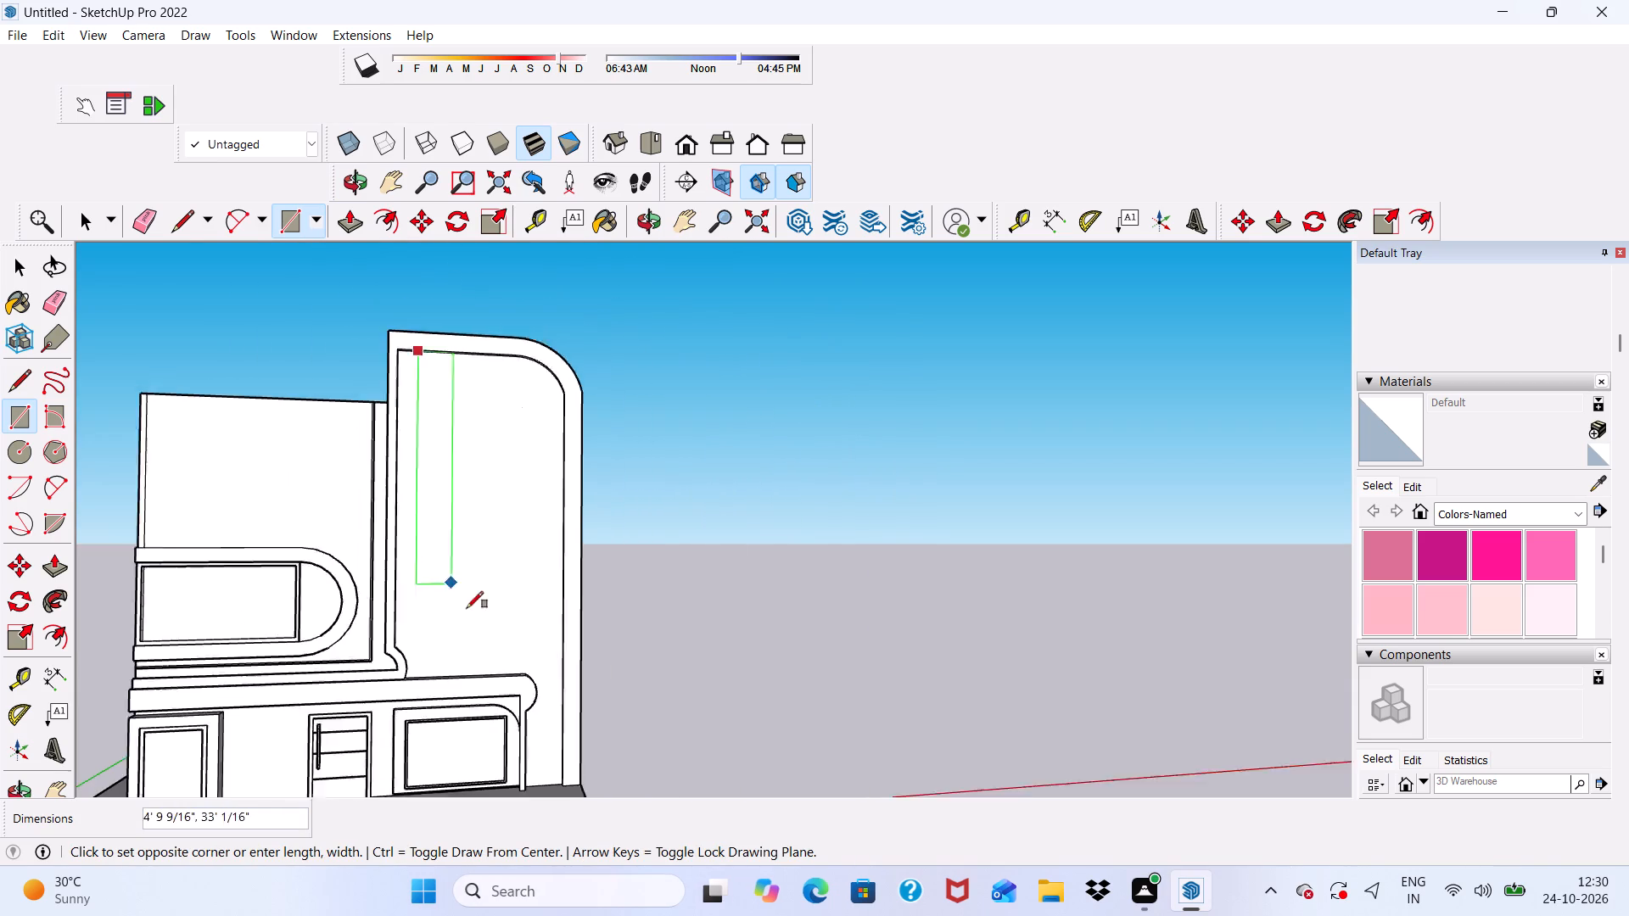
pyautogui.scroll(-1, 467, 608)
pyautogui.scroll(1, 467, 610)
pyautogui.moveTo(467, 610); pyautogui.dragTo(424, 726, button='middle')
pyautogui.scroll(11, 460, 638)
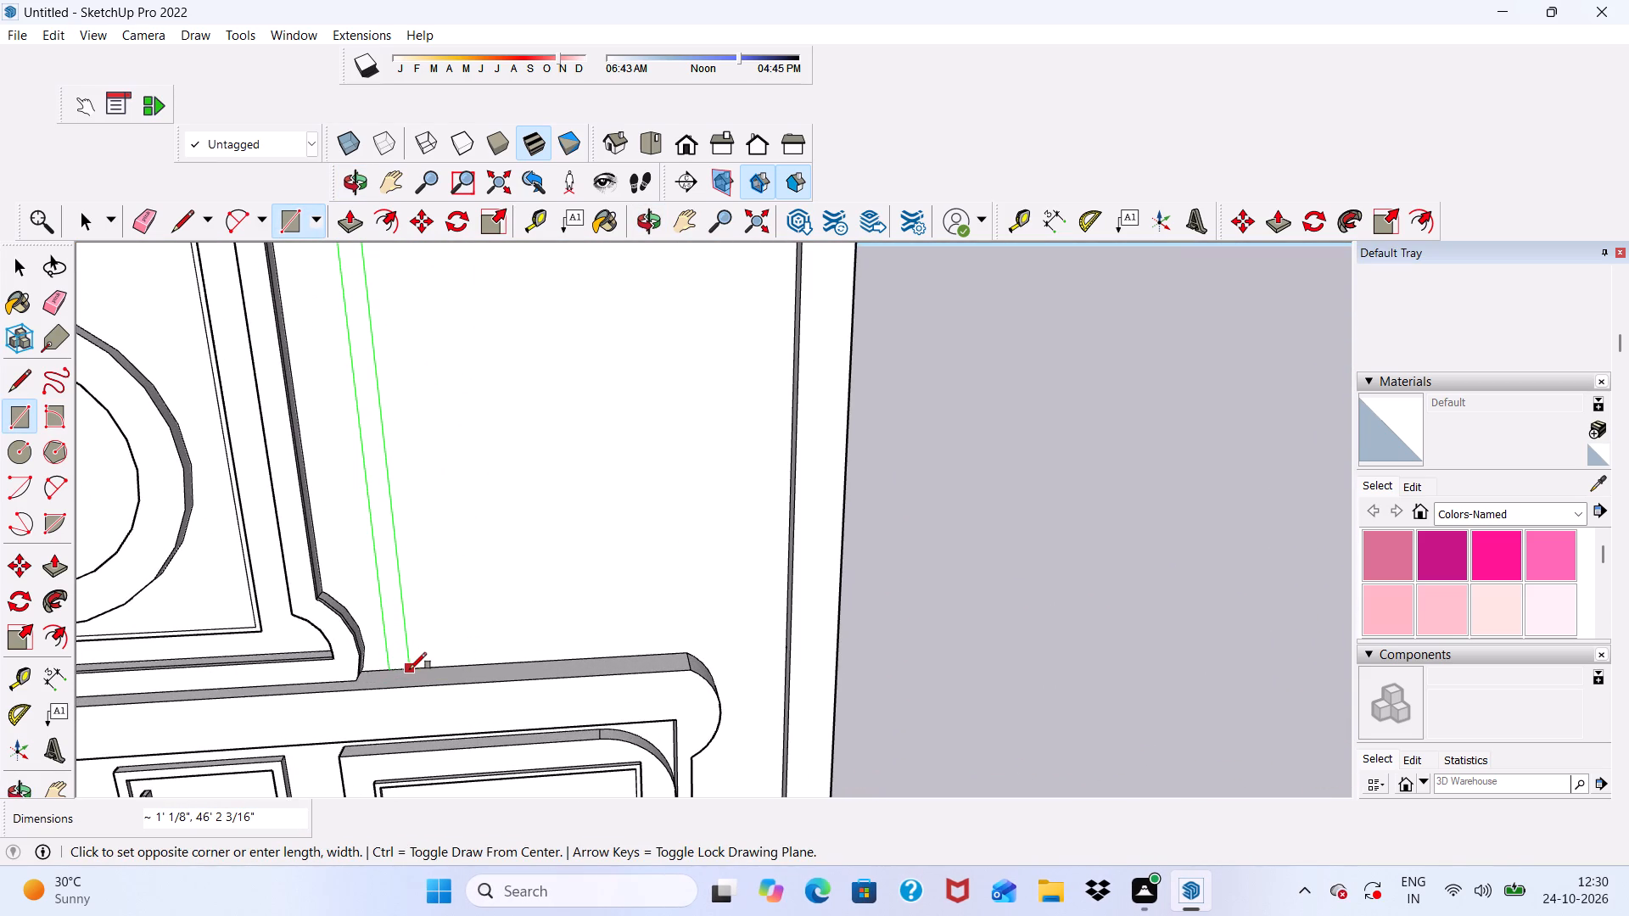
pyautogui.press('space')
# Draw a vertical strip rectangle about 9" by 46' 2" on the tower's recessed face, from the band's top edge to the border.
pyautogui.scroll(-3, 353, 520)
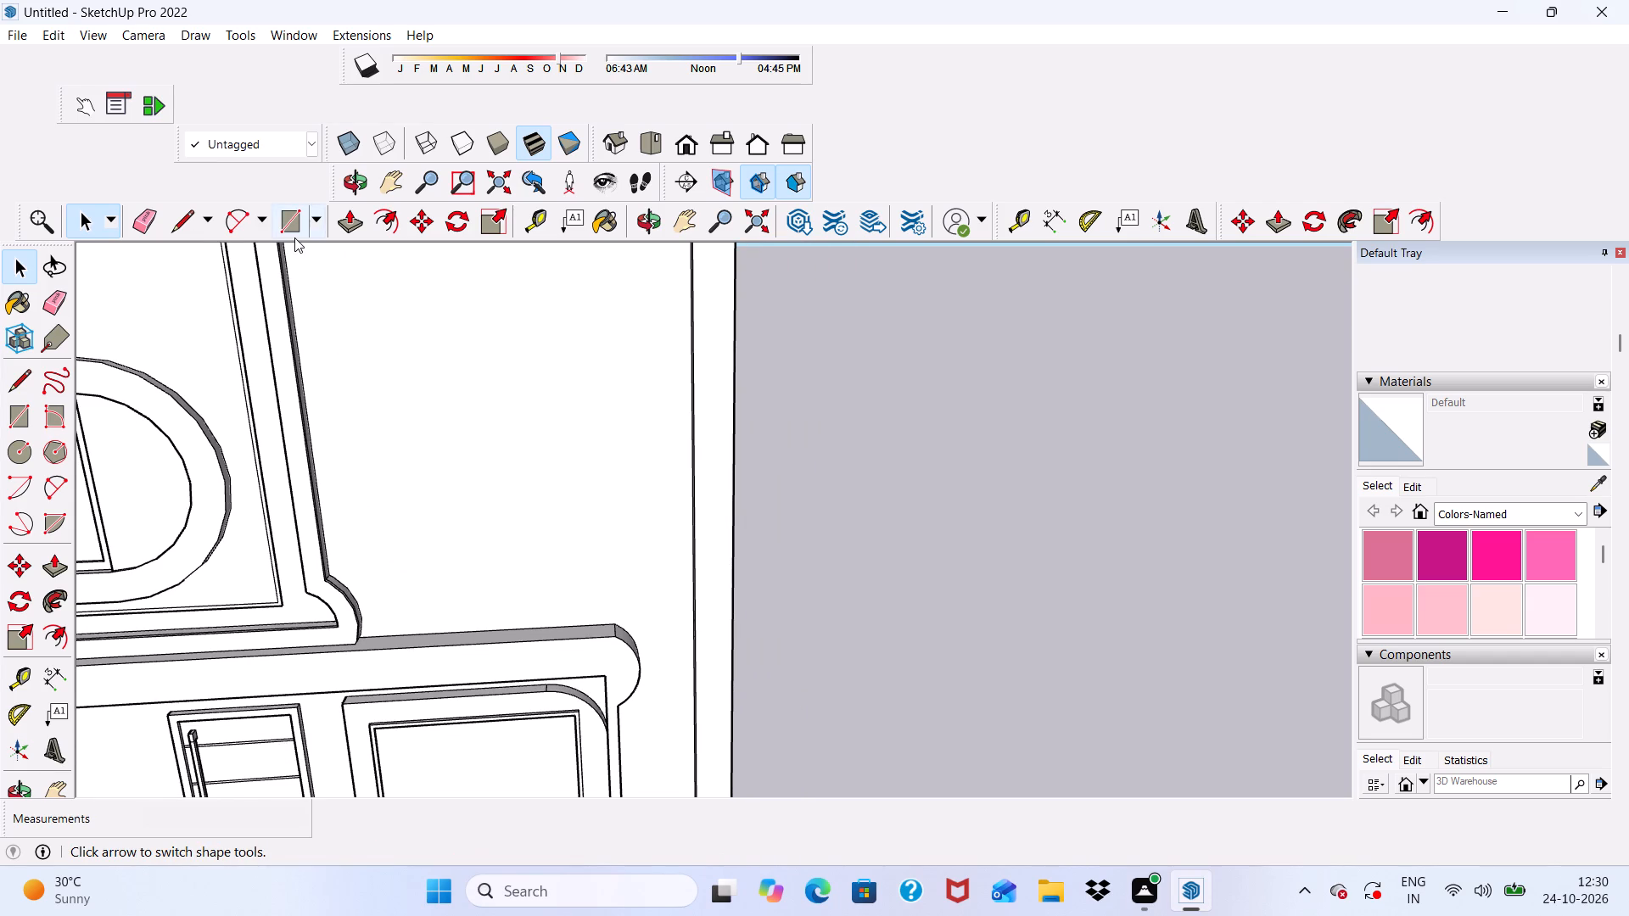
pyautogui.click(294, 237)
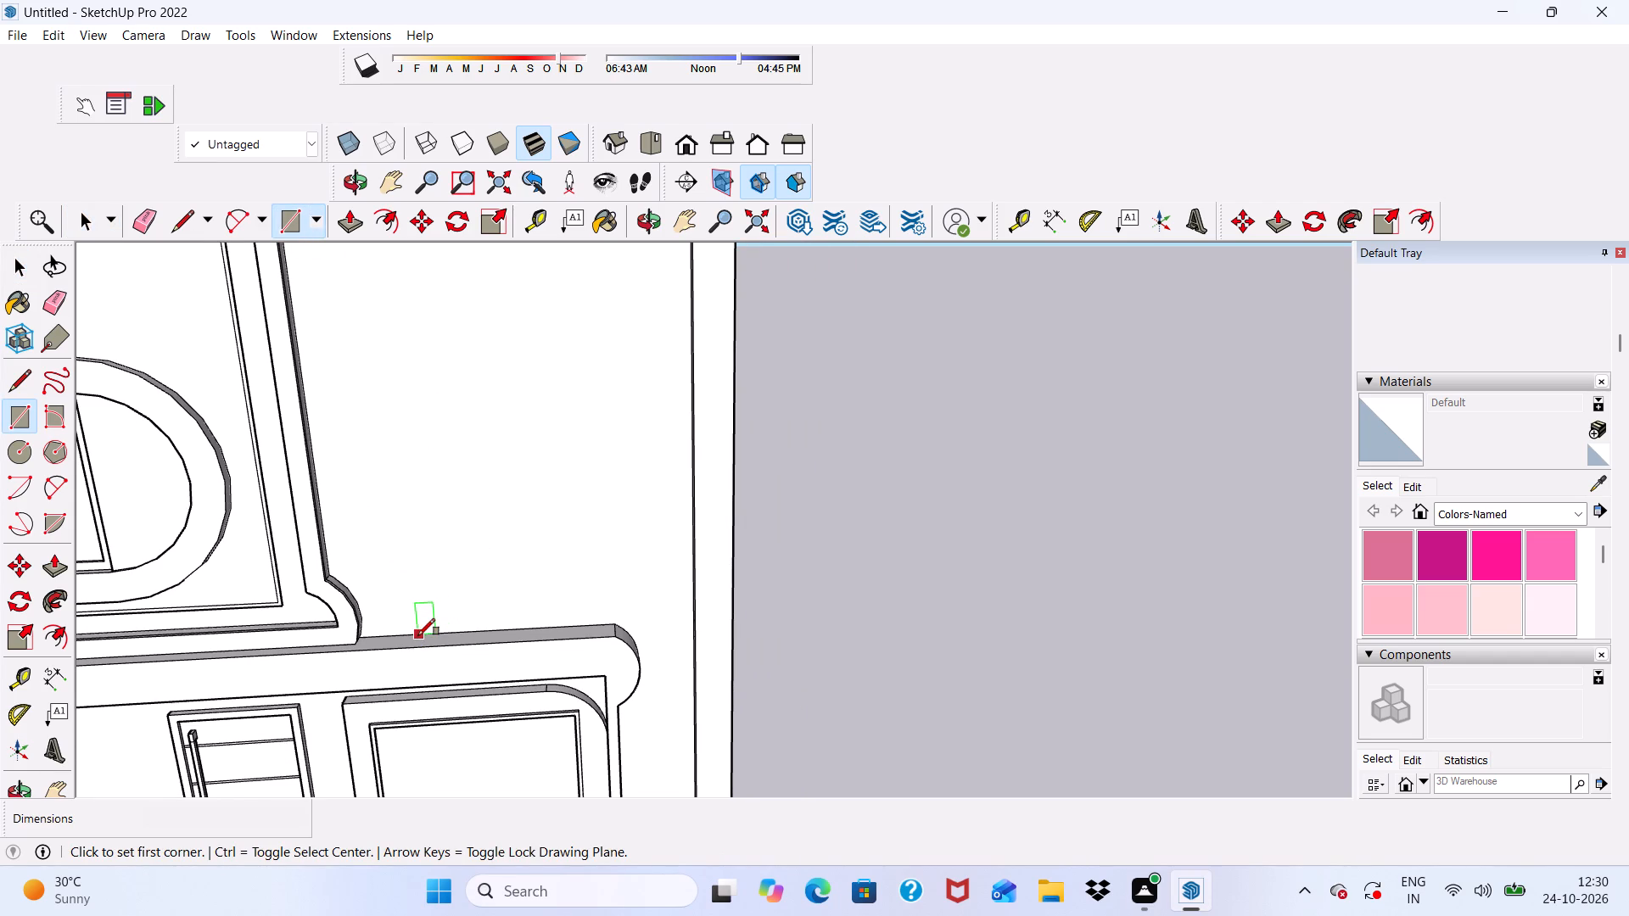
pyautogui.click(418, 636)
pyautogui.scroll(-15, 406, 561)
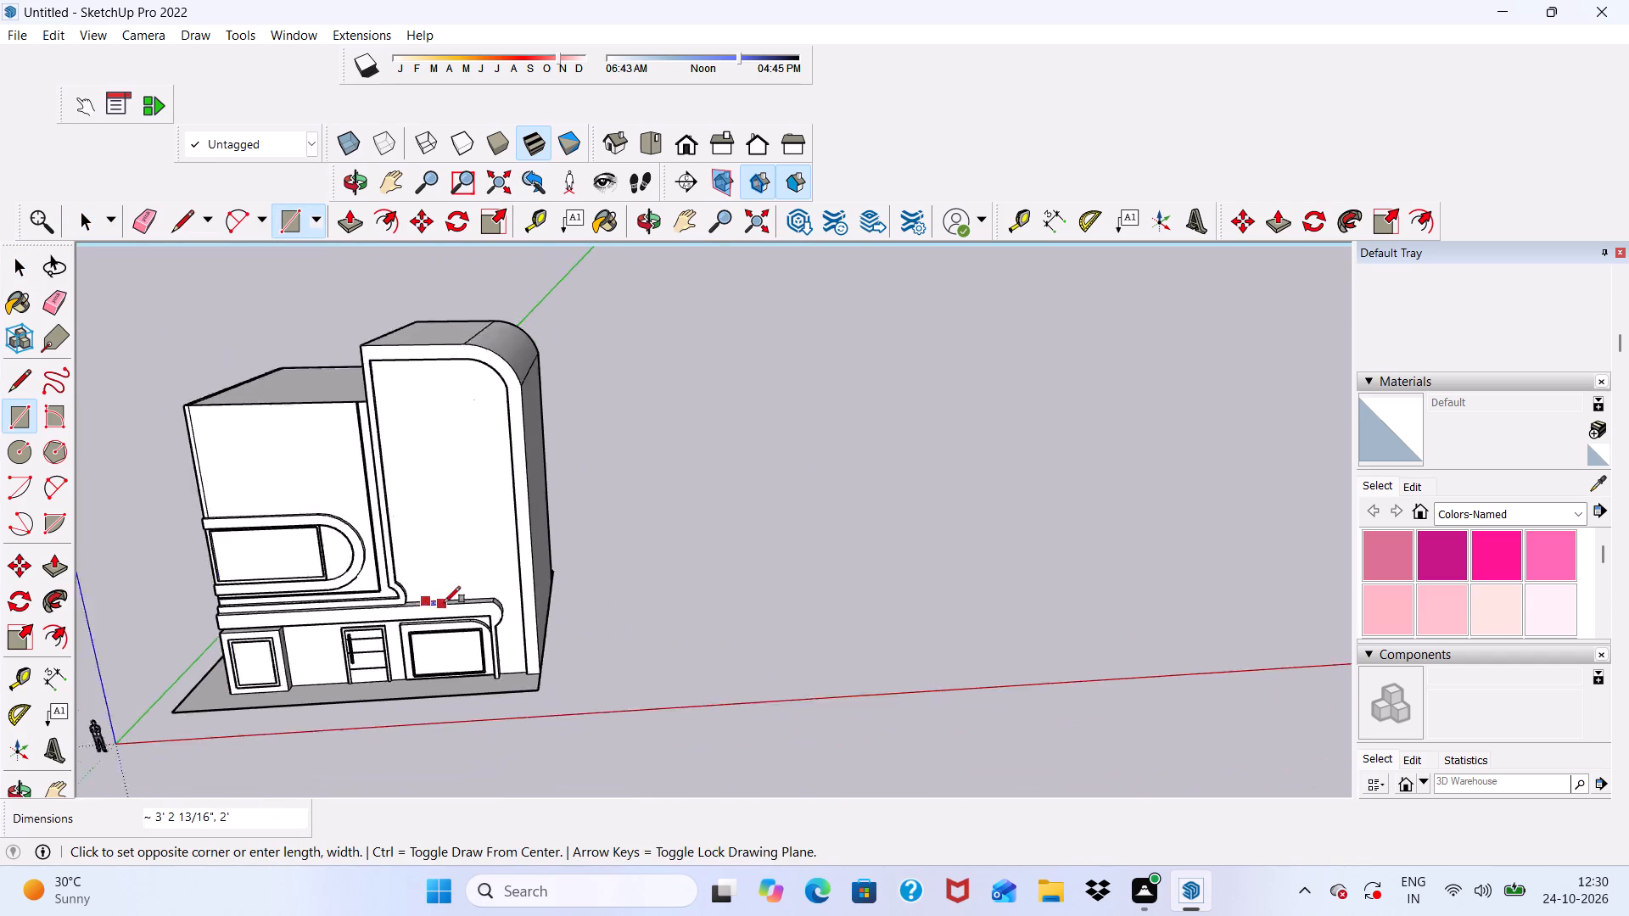
pyautogui.scroll(-2, 444, 603)
pyautogui.moveTo(434, 568); pyautogui.dragTo(429, 395, button='middle')
pyautogui.scroll(12, 439, 478)
pyautogui.scroll(17, 417, 410)
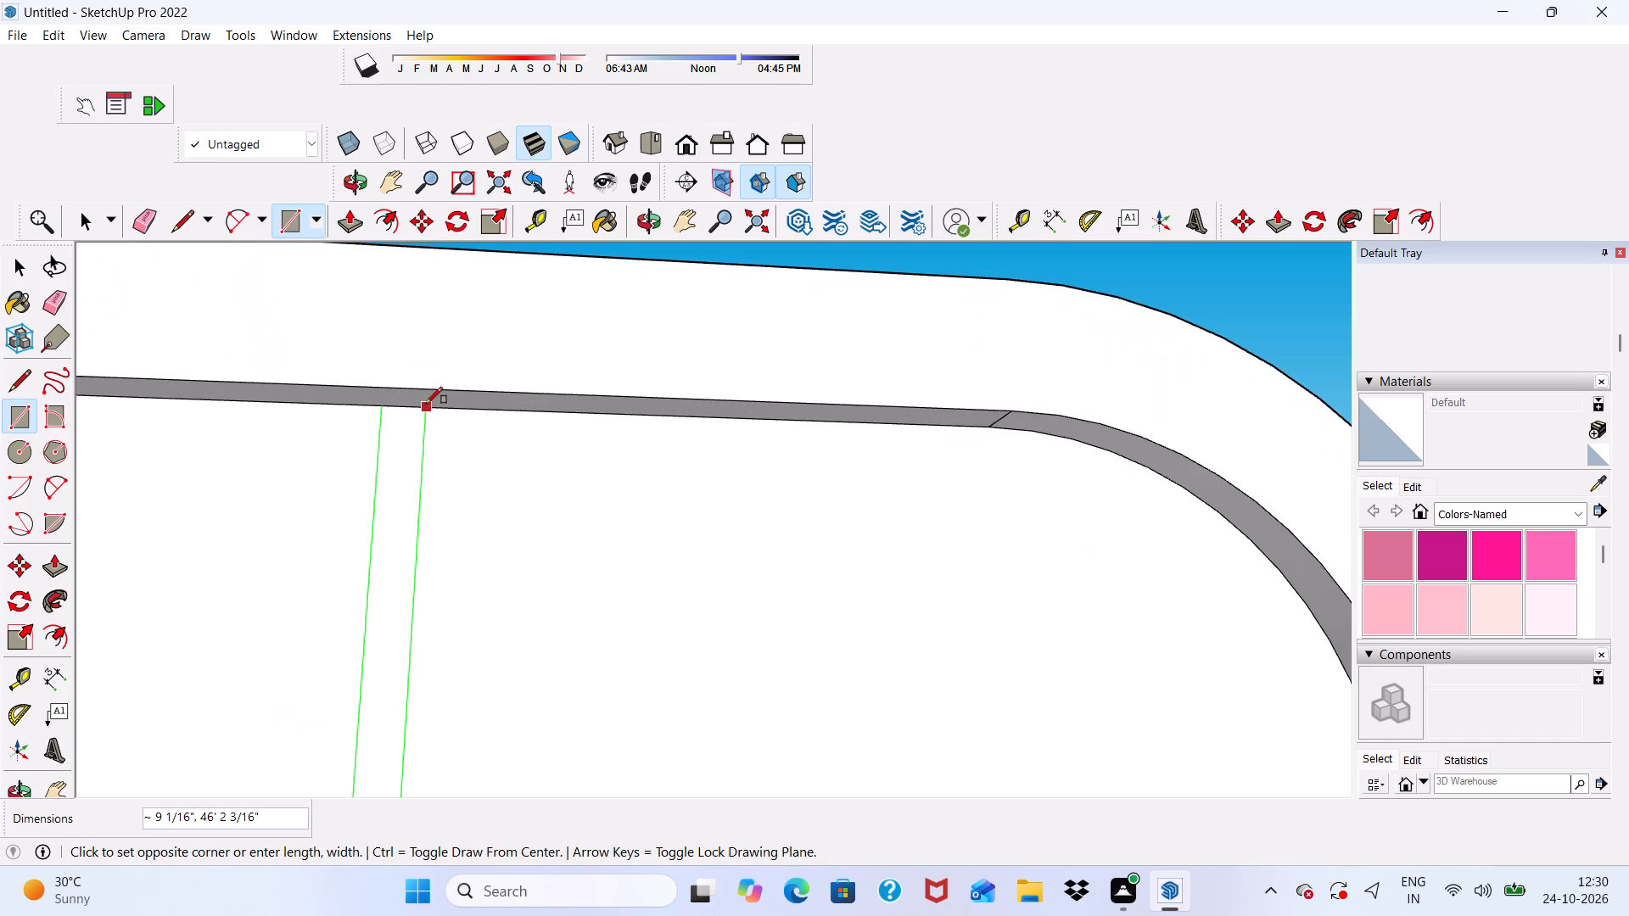
pyautogui.click(426, 406)
pyautogui.scroll(-19, 334, 453)
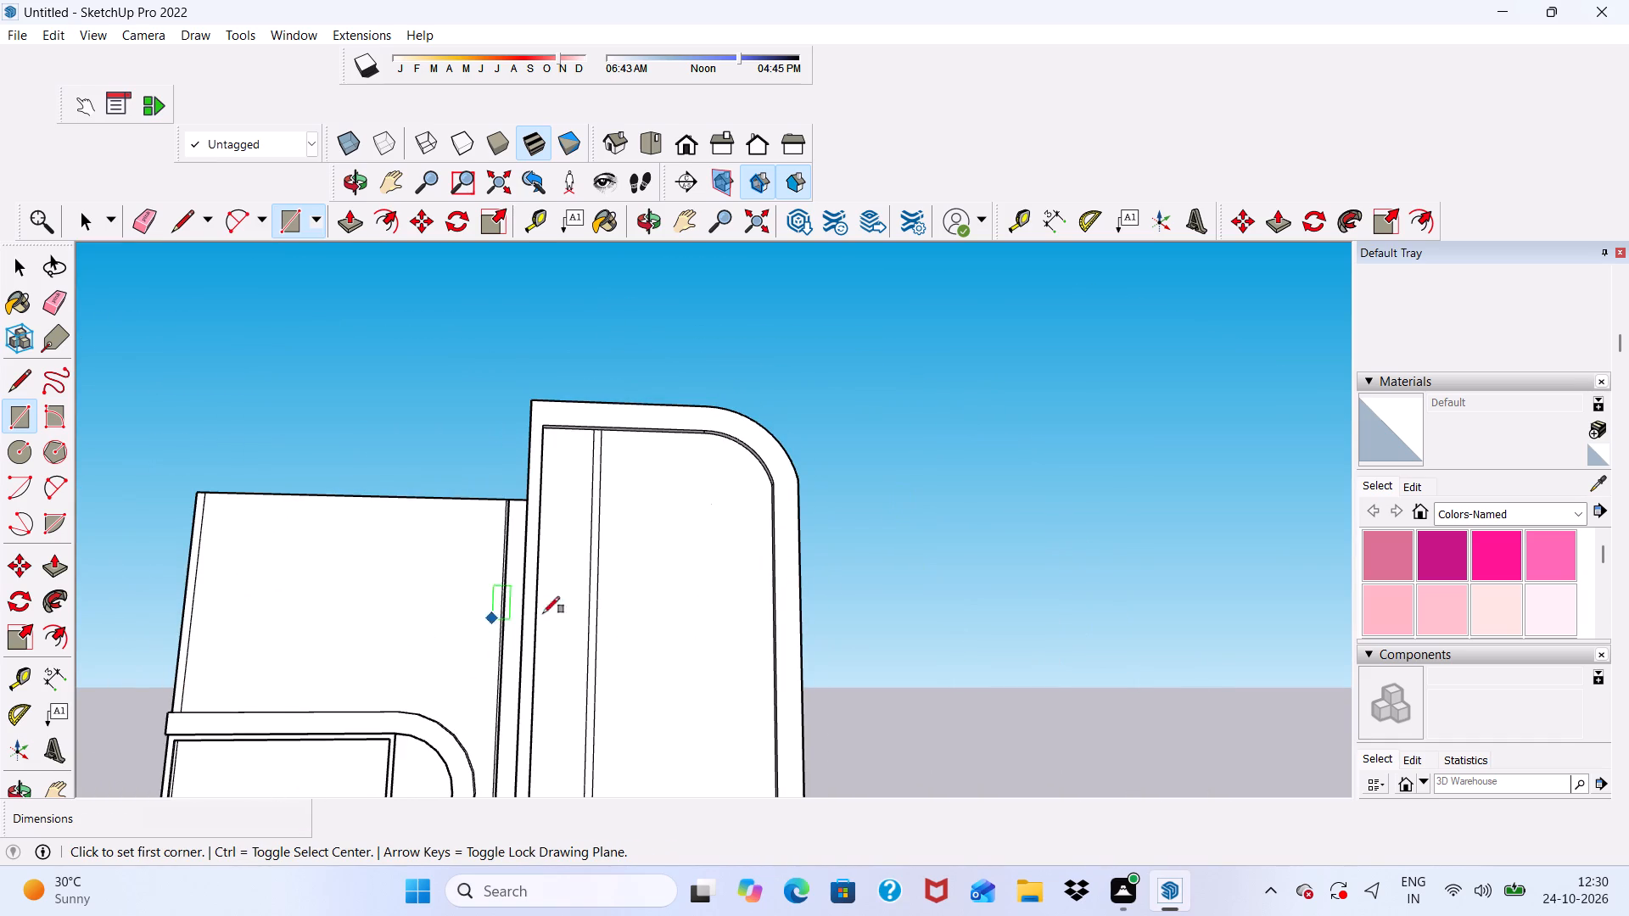
# Copy the vertical strip about 12' 7/8" along the red axis toward the tower's rounded corner.
pyautogui.press('space')
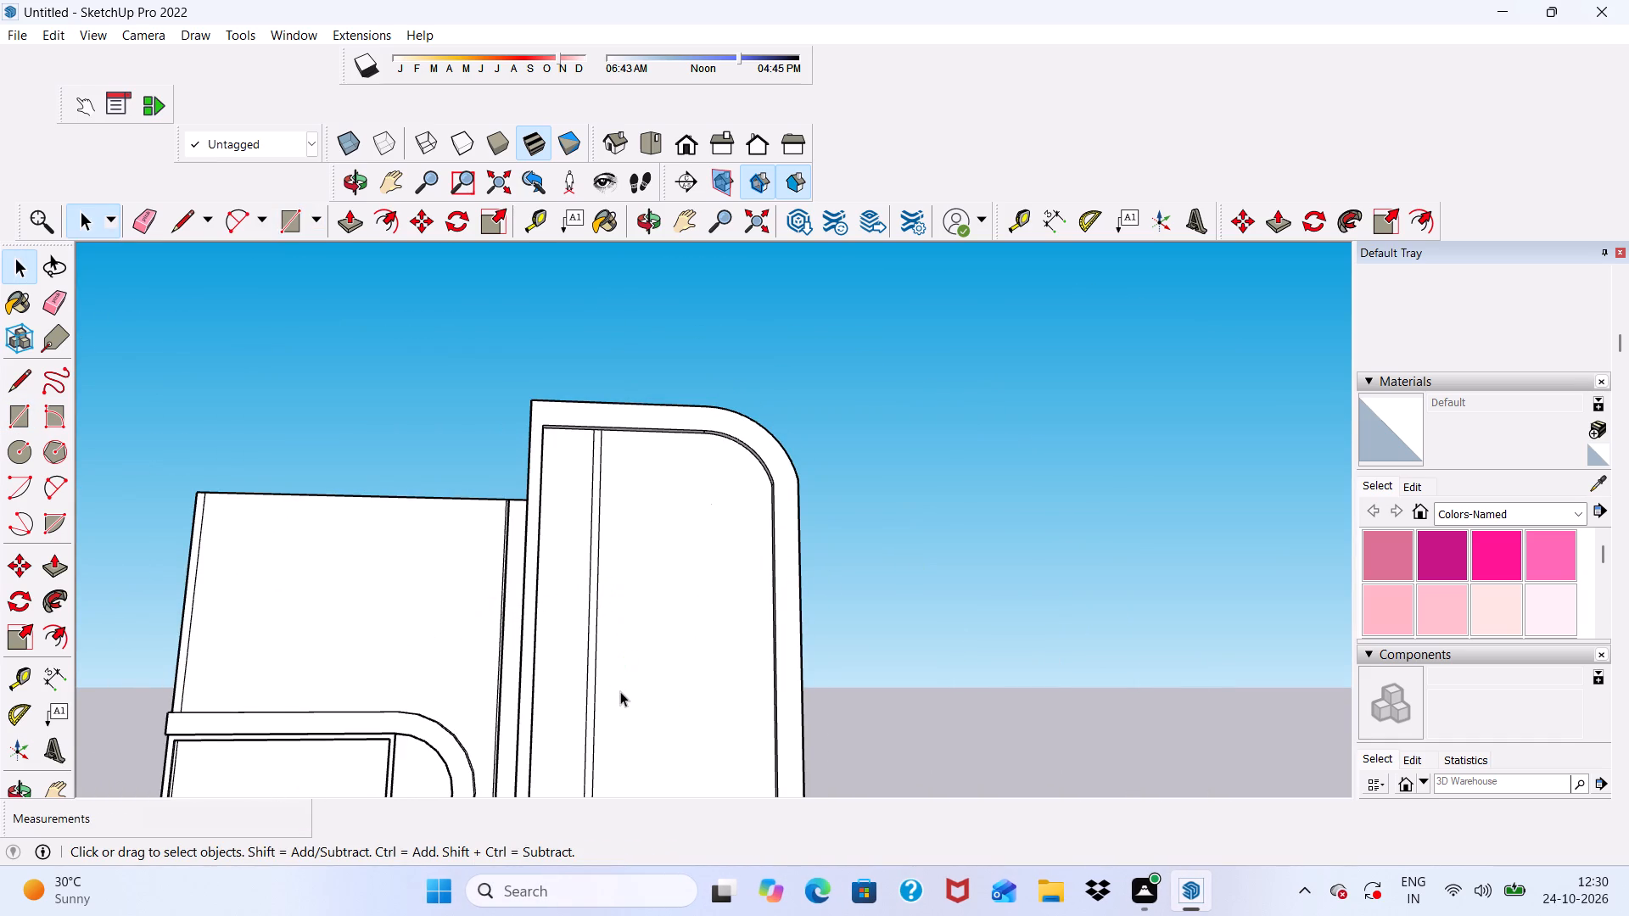
pyautogui.scroll(6, 620, 691)
pyautogui.doubleClick(580, 568)
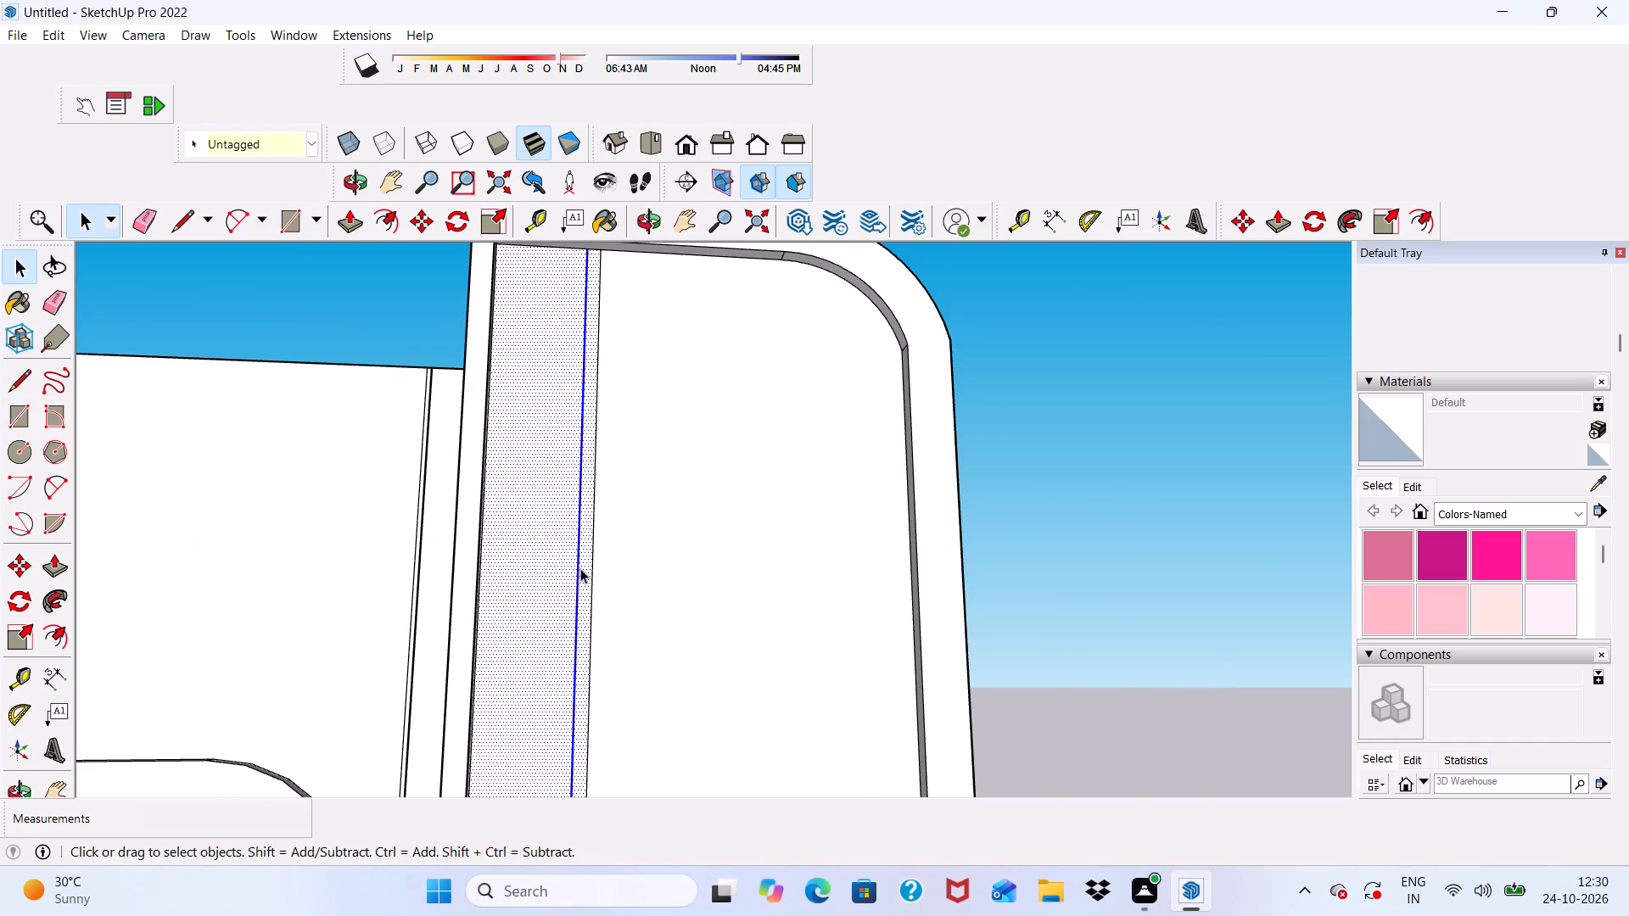
pyautogui.click(1093, 500)
pyautogui.scroll(3, 725, 532)
pyautogui.doubleClick(542, 520)
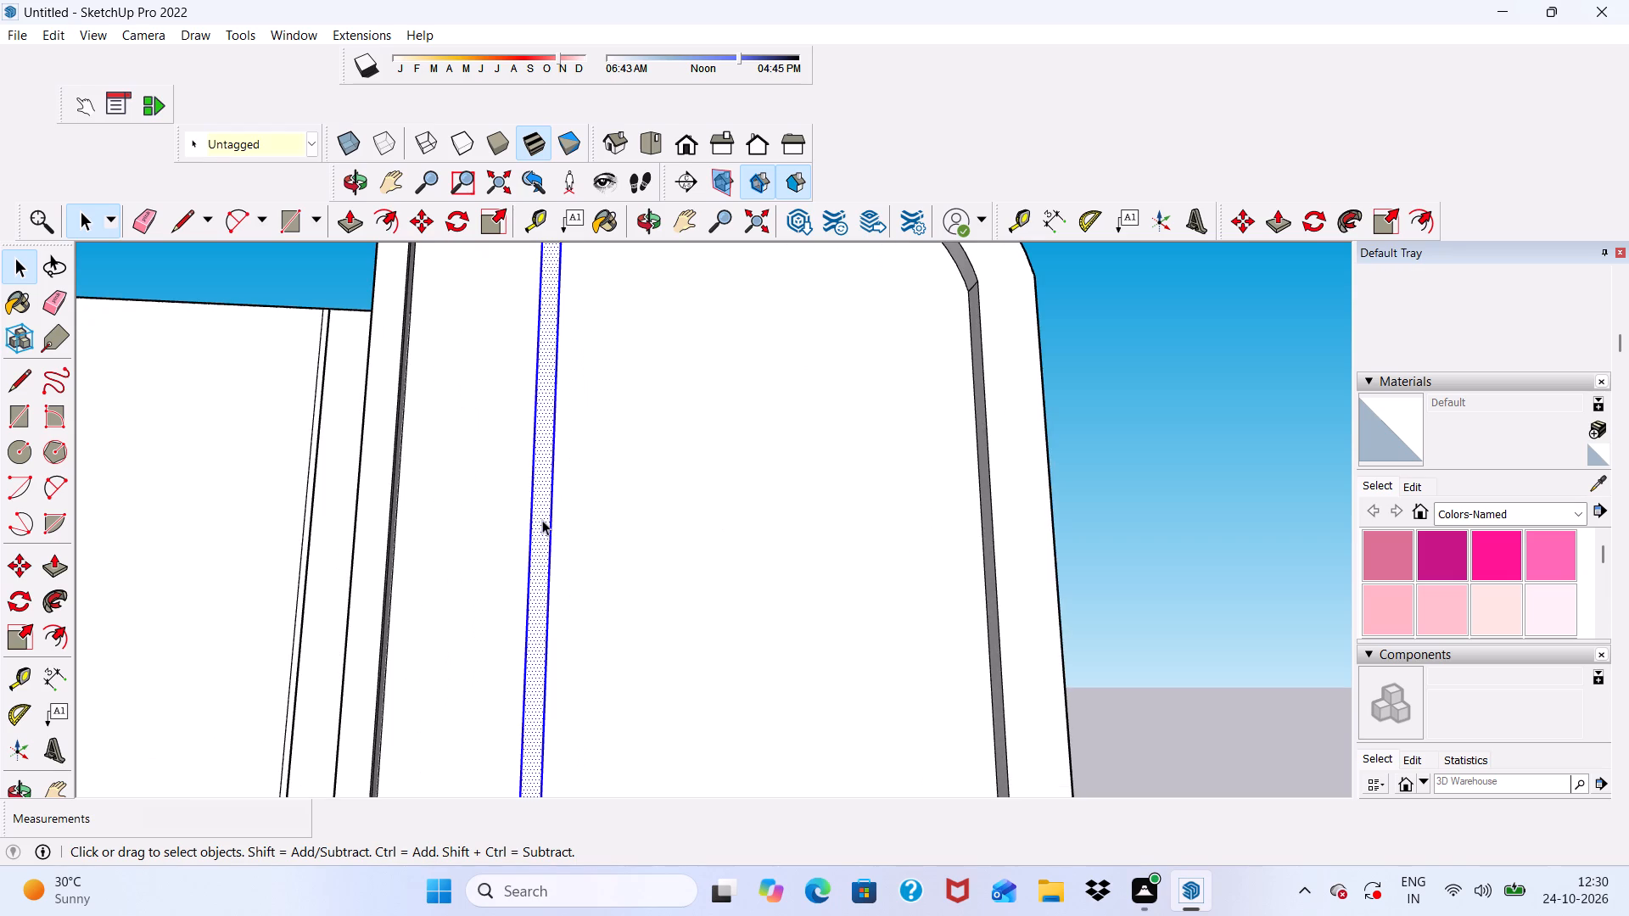
pyautogui.click(425, 218)
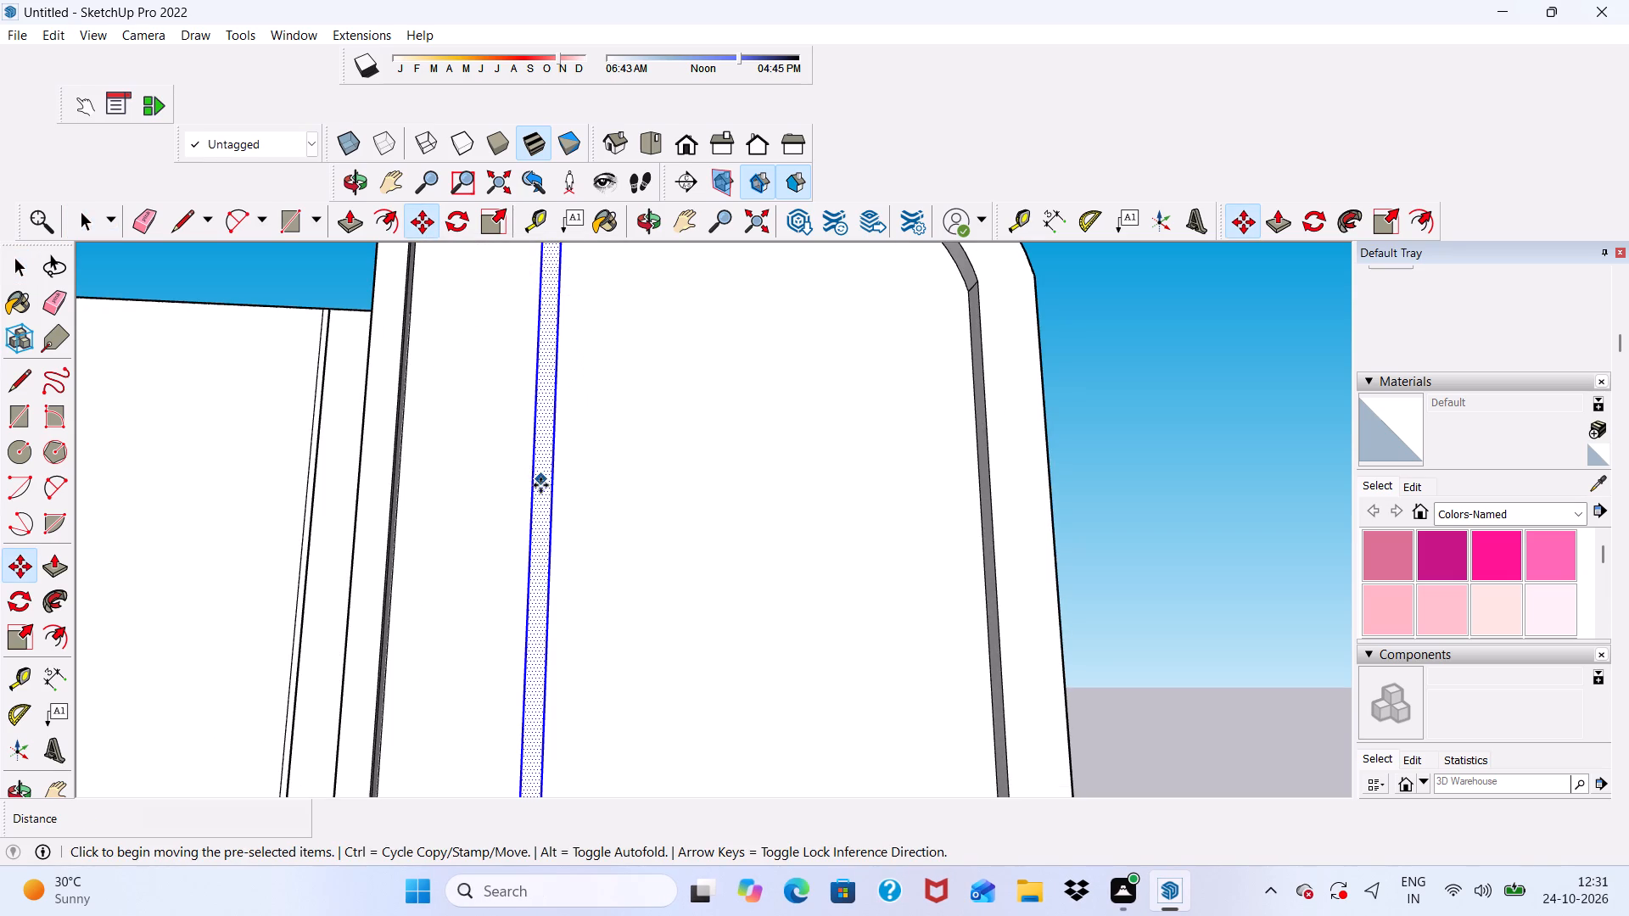
pyautogui.click(540, 485)
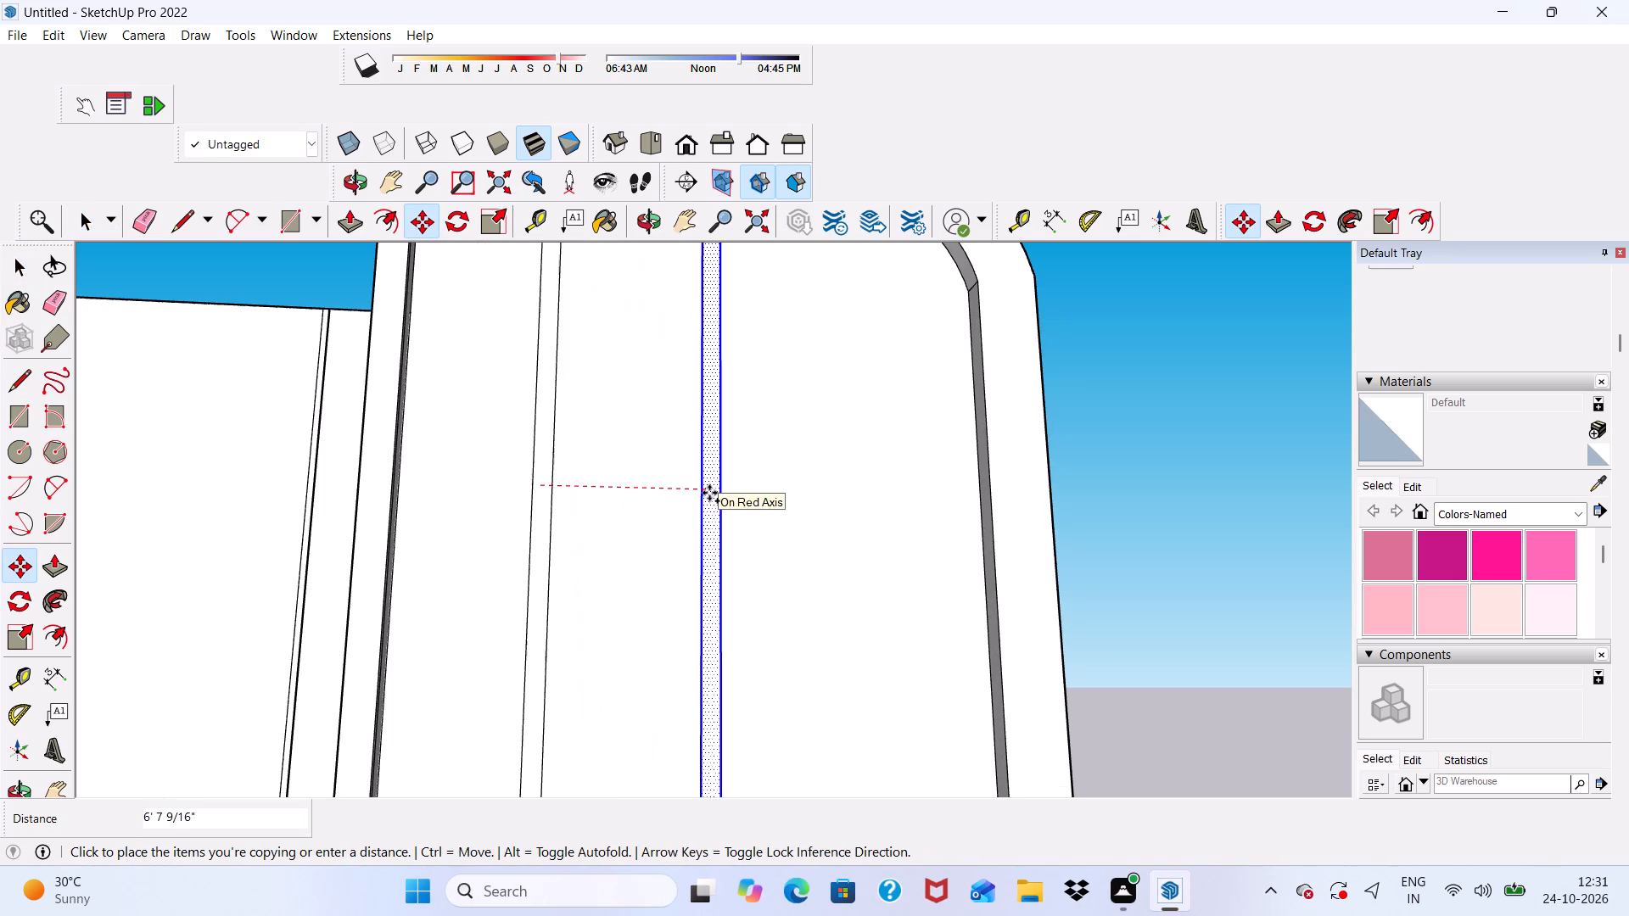
pyautogui.scroll(2, 709, 493)
pyautogui.scroll(-3, 694, 477)
pyautogui.scroll(-10, 641, 392)
pyautogui.scroll(2, 652, 410)
pyautogui.scroll(-3, 642, 350)
pyautogui.scroll(2, 712, 427)
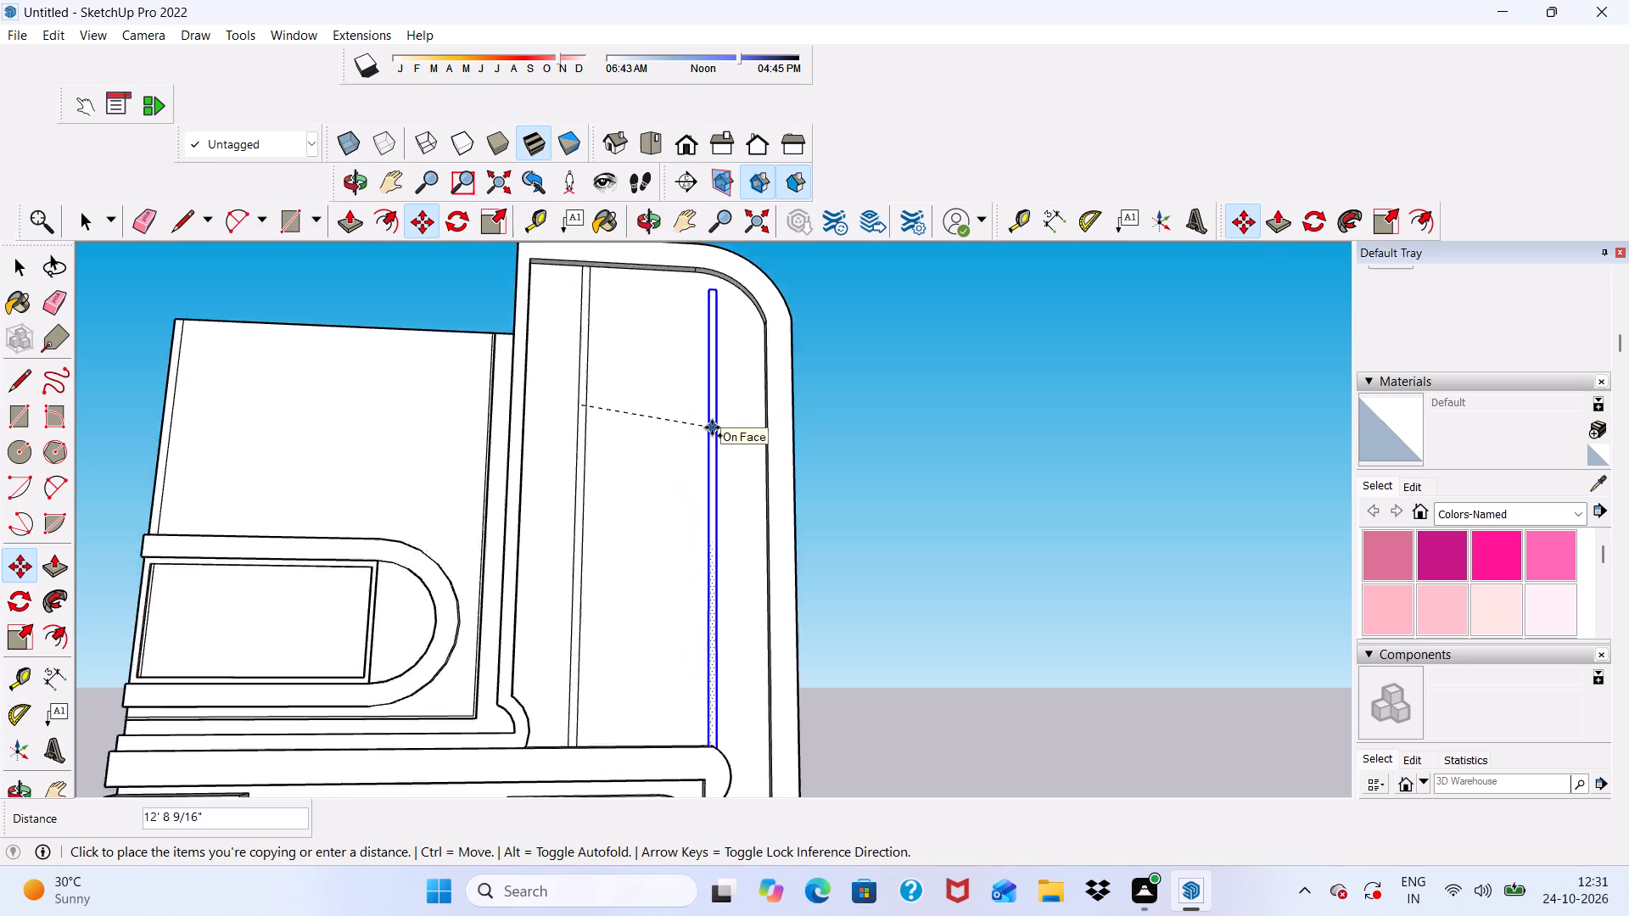
pyautogui.scroll(3, 712, 427)
pyautogui.scroll(-6, 680, 411)
pyautogui.moveTo(672, 427); pyautogui.dragTo(619, 577, button='middle')
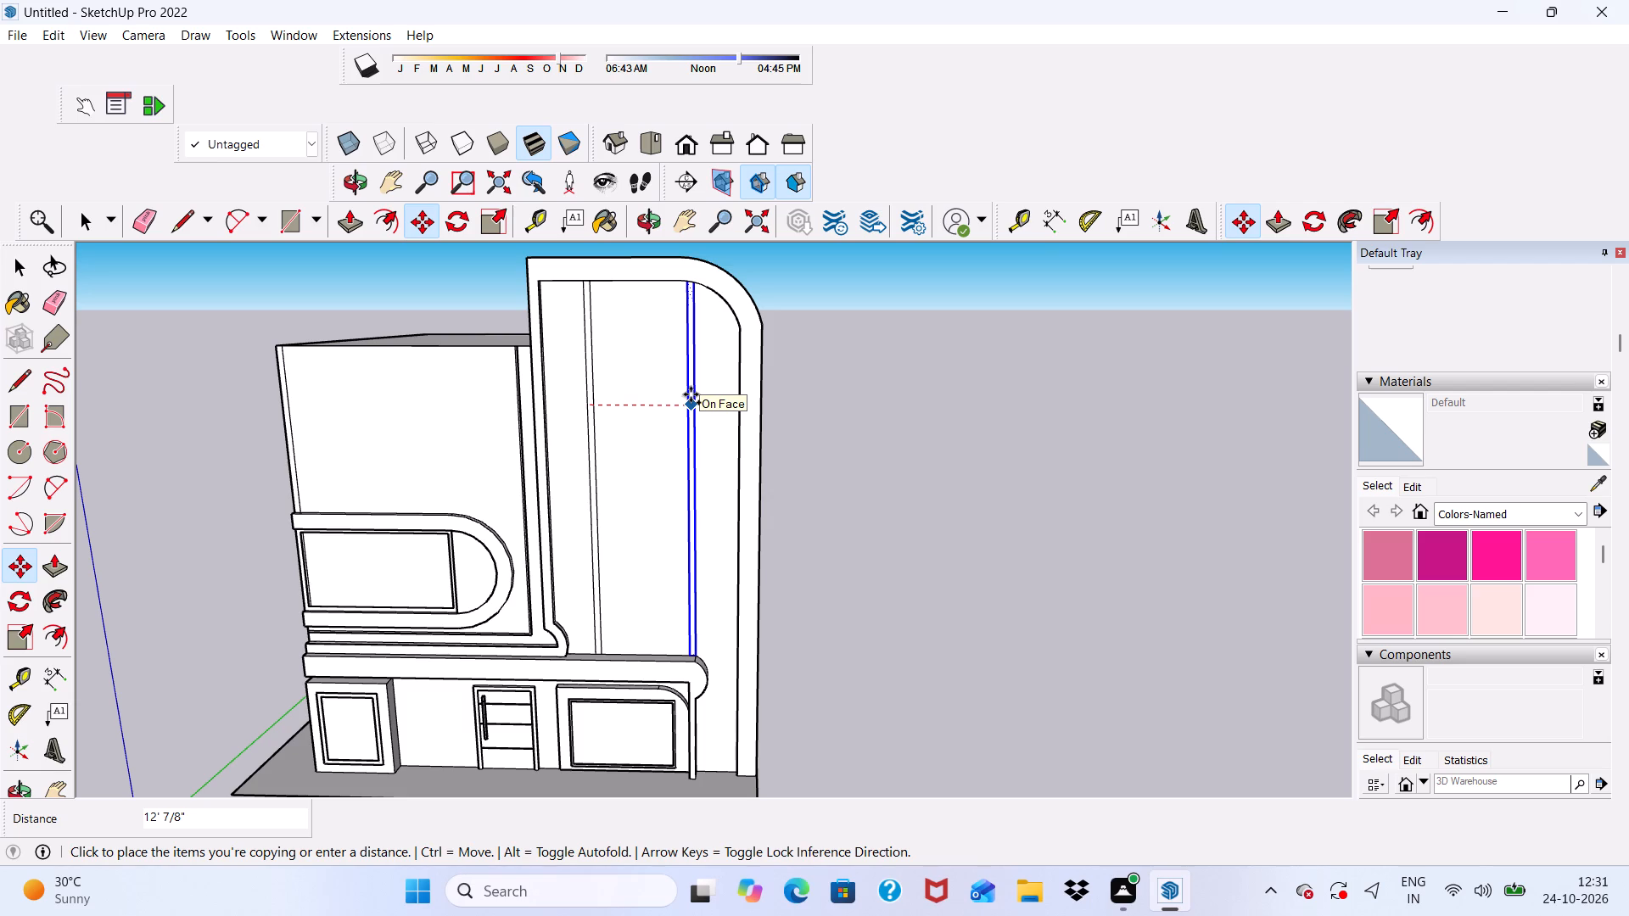
pyautogui.click(691, 394)
pyautogui.scroll(-5, 670, 431)
pyautogui.moveTo(653, 486); pyautogui.dragTo(652, 281, button='middle')
pyautogui.click(871, 390)
pyautogui.scroll(2, 872, 391)
pyautogui.press('space')
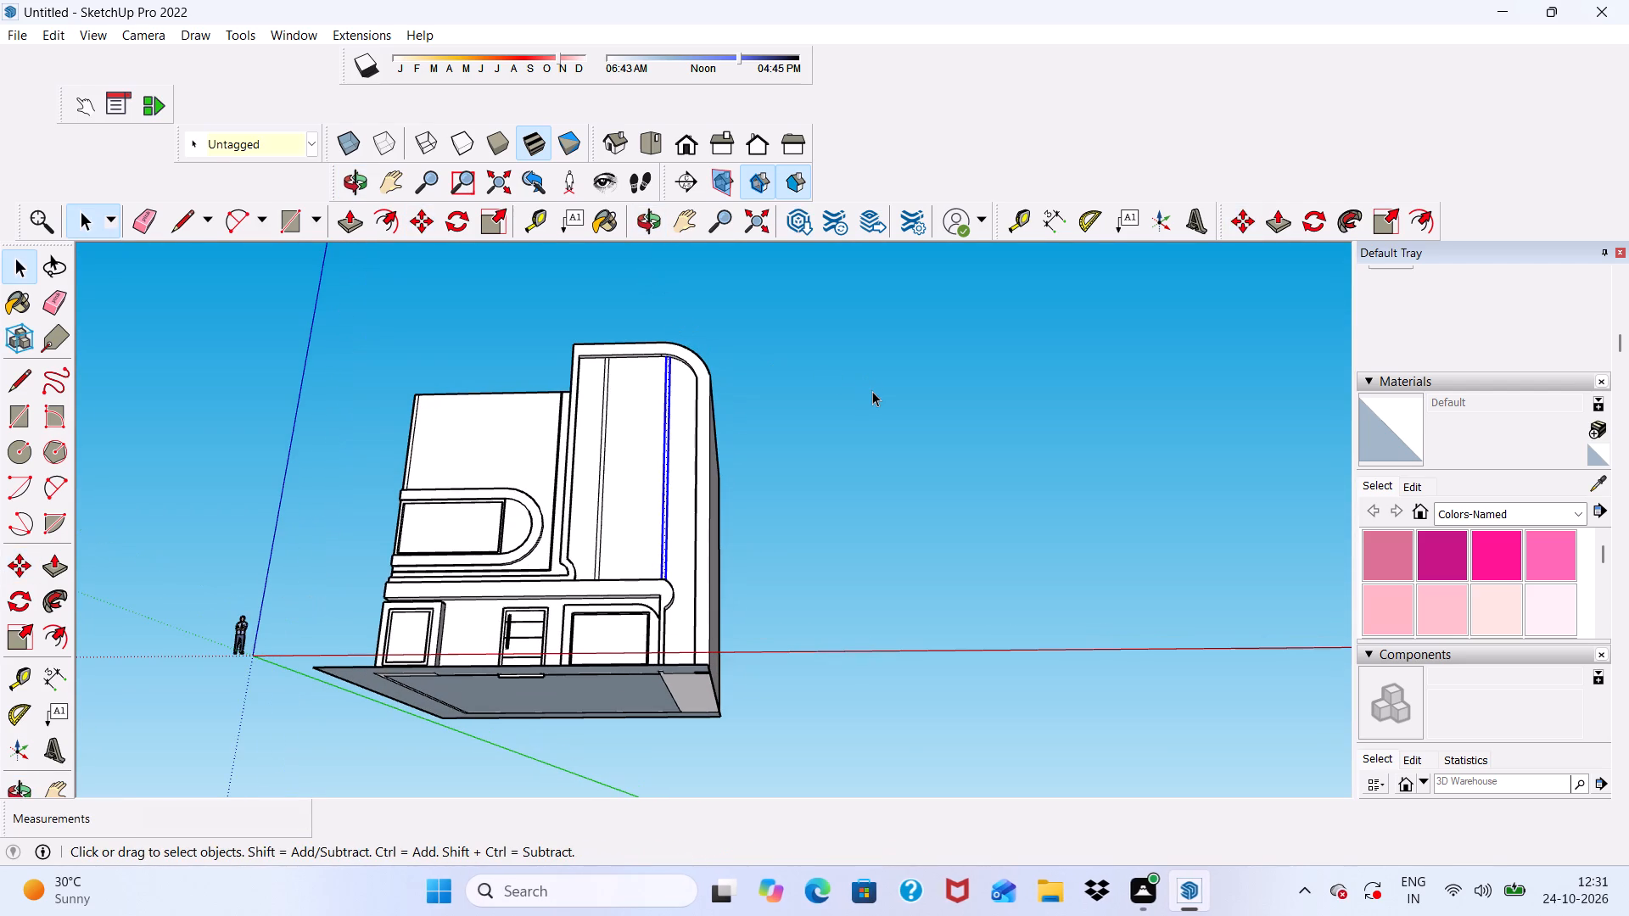
pyautogui.scroll(2, 871, 391)
pyautogui.click(871, 391)
# Draw a rectangle about 12' 9 15/16" by 10" across the upper ends of the two vertical strips.
pyautogui.scroll(4, 382, 327)
pyautogui.scroll(2, 543, 381)
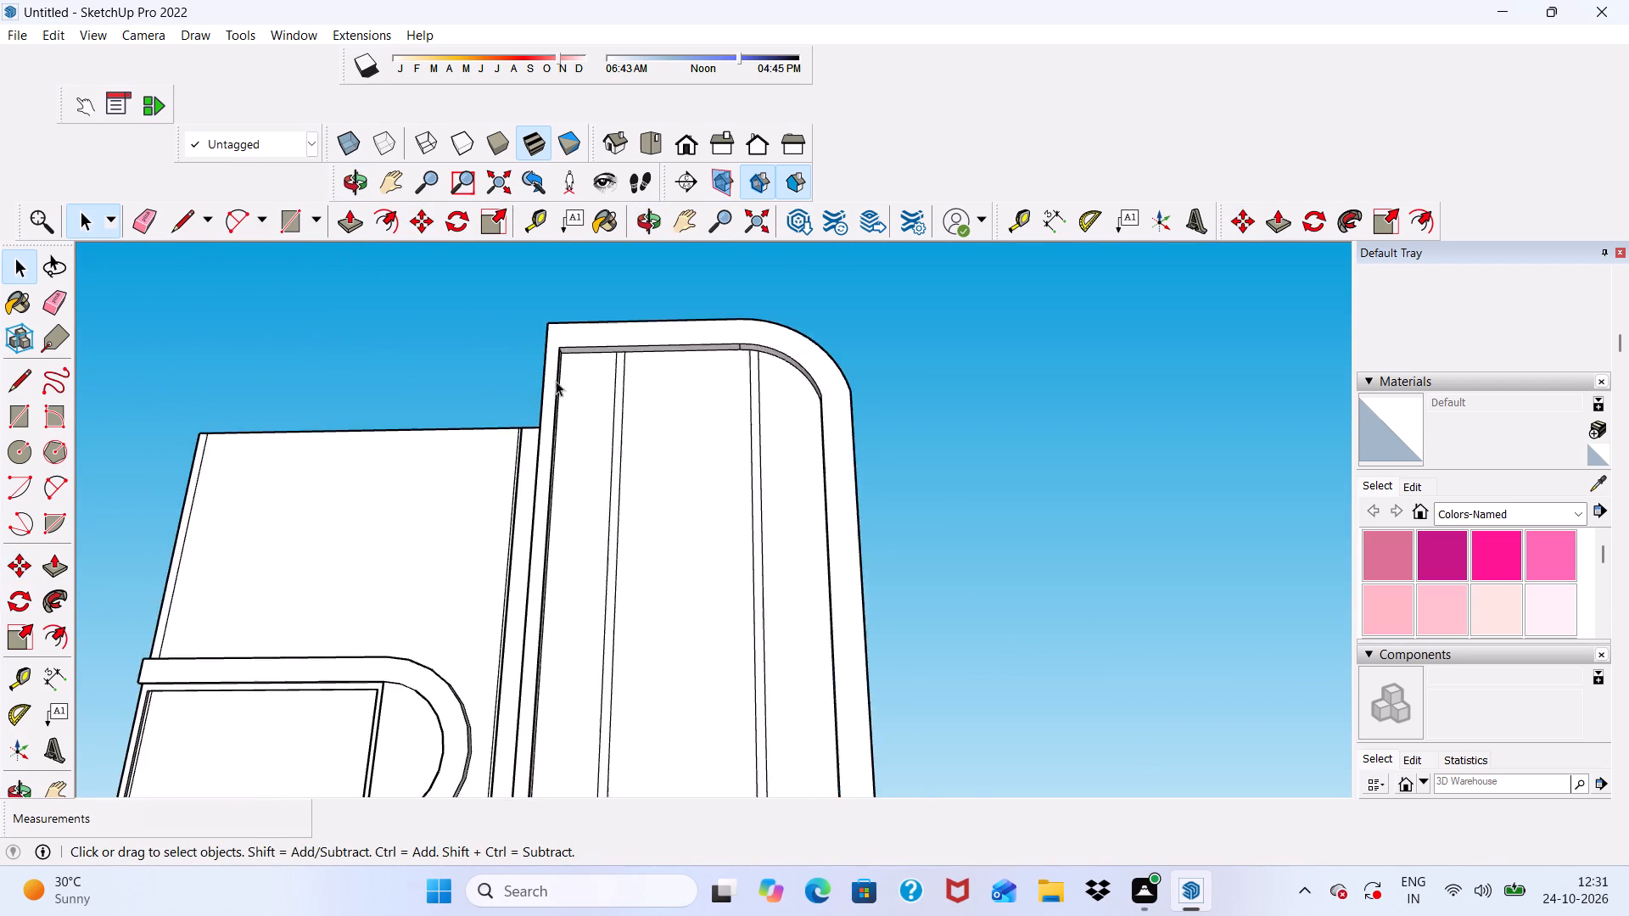
pyautogui.scroll(6, 556, 381)
pyautogui.click(290, 212)
pyautogui.scroll(3, 669, 340)
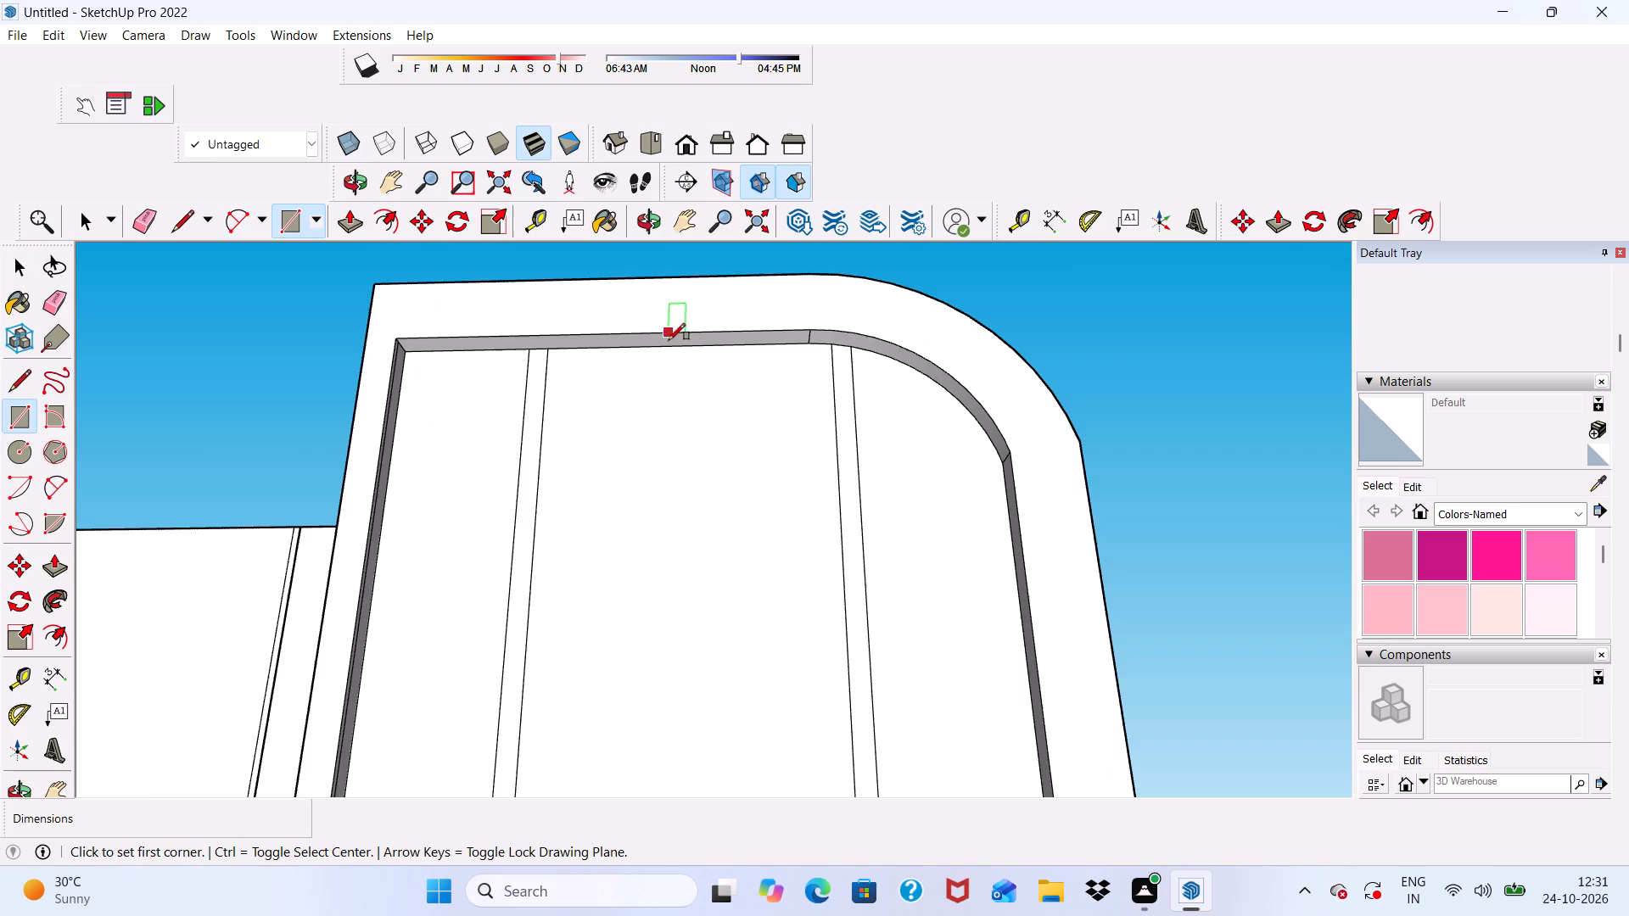
pyautogui.scroll(10, 669, 340)
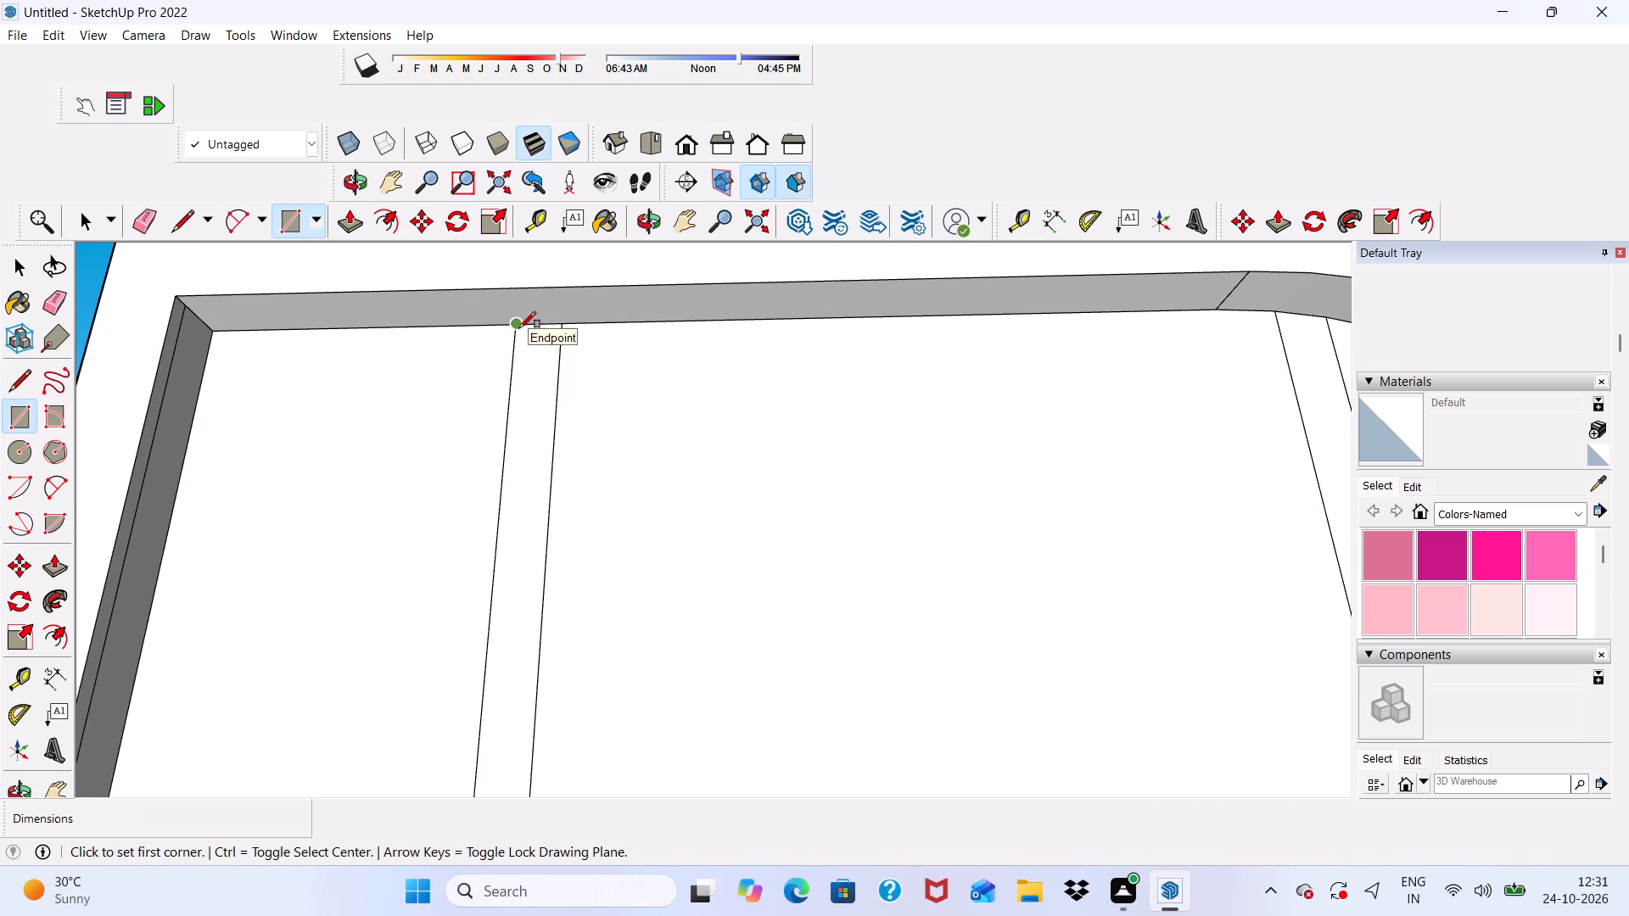
pyautogui.click(519, 328)
pyautogui.scroll(-3, 430, 416)
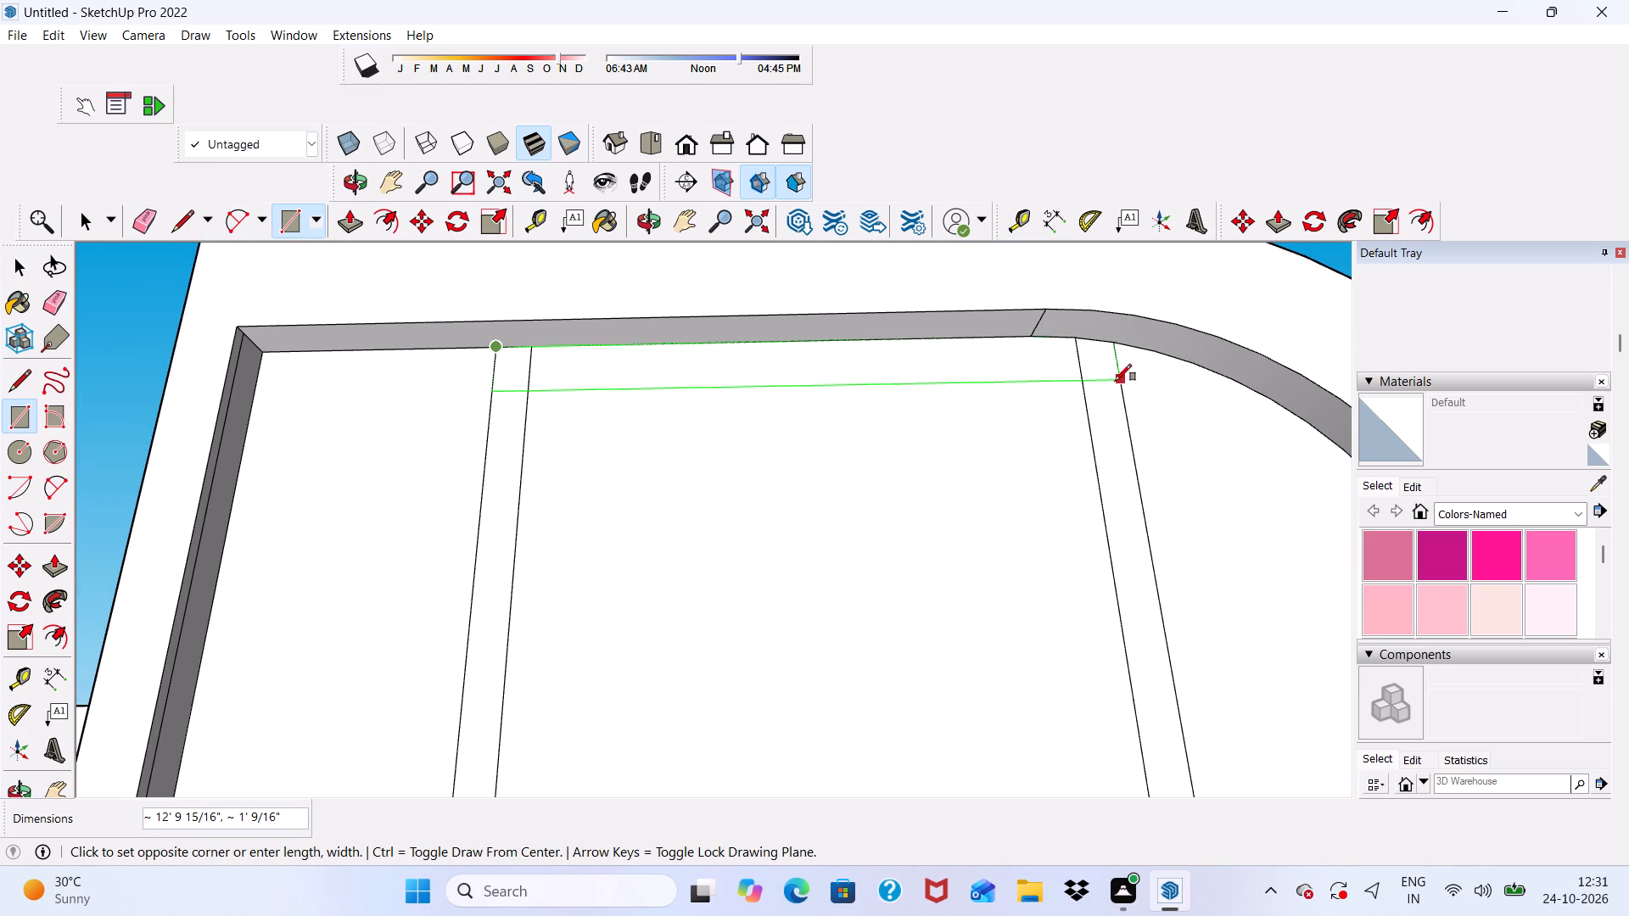
pyautogui.click(1113, 371)
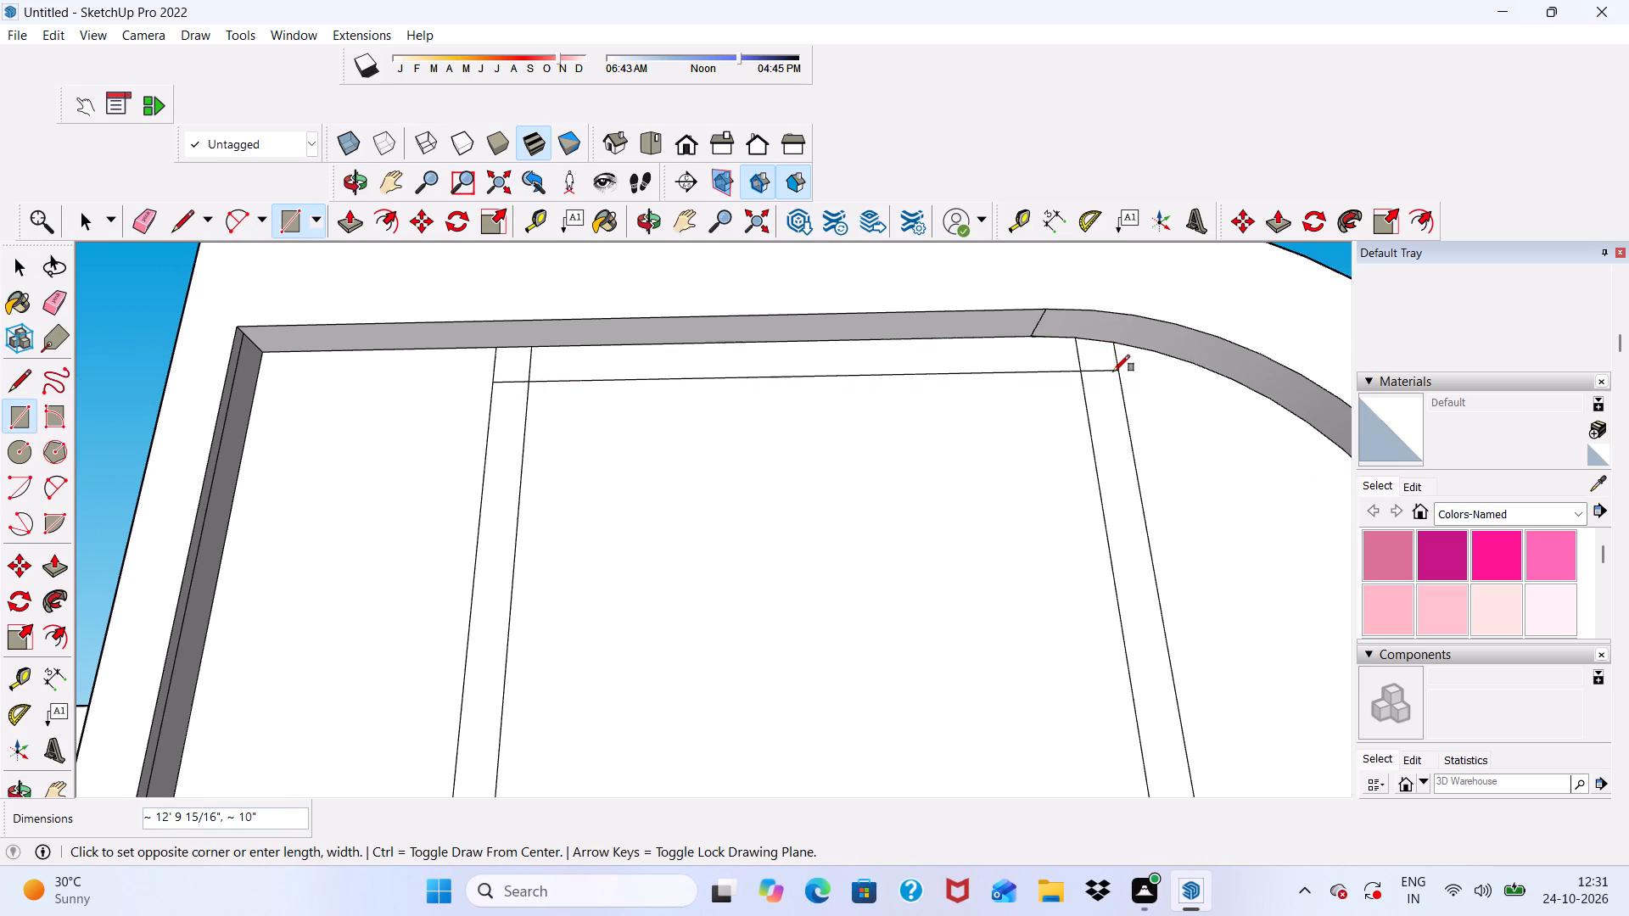
# Draw a rectangle about 12' 9 15/16" by 11 13/16" across the lower ends of the strips, just above the band.
pyautogui.scroll(-15, 959, 350)
pyautogui.moveTo(868, 438); pyautogui.dragTo(875, 614, button='middle')
pyautogui.scroll(1, 869, 607)
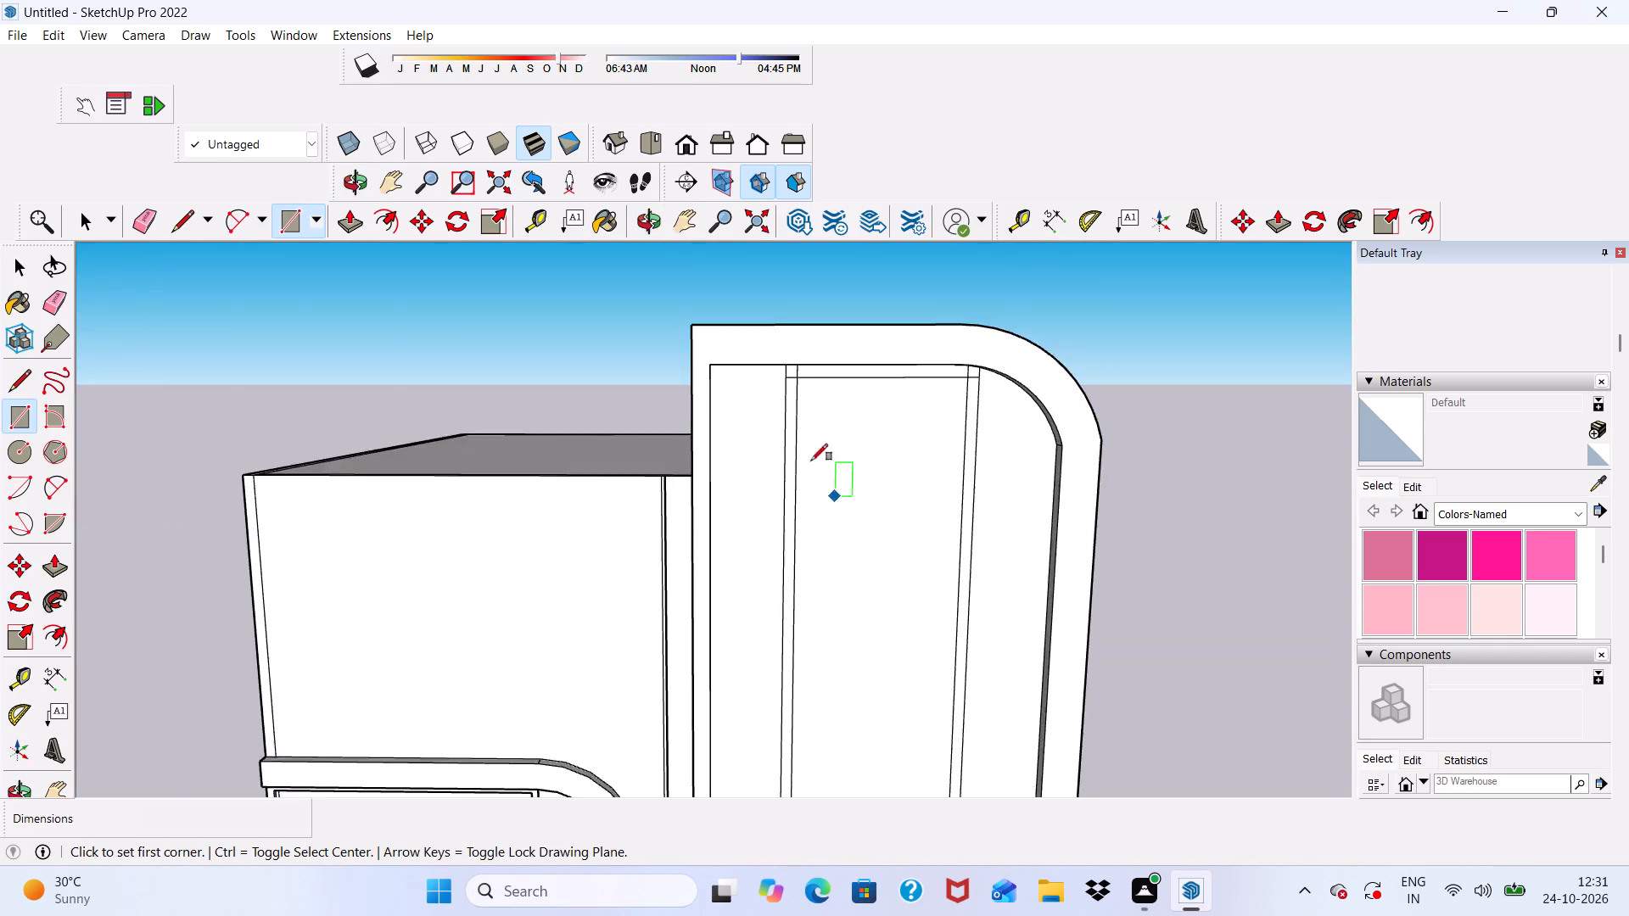
pyautogui.scroll(-8, 793, 454)
pyautogui.scroll(20, 820, 814)
pyautogui.scroll(2, 820, 814)
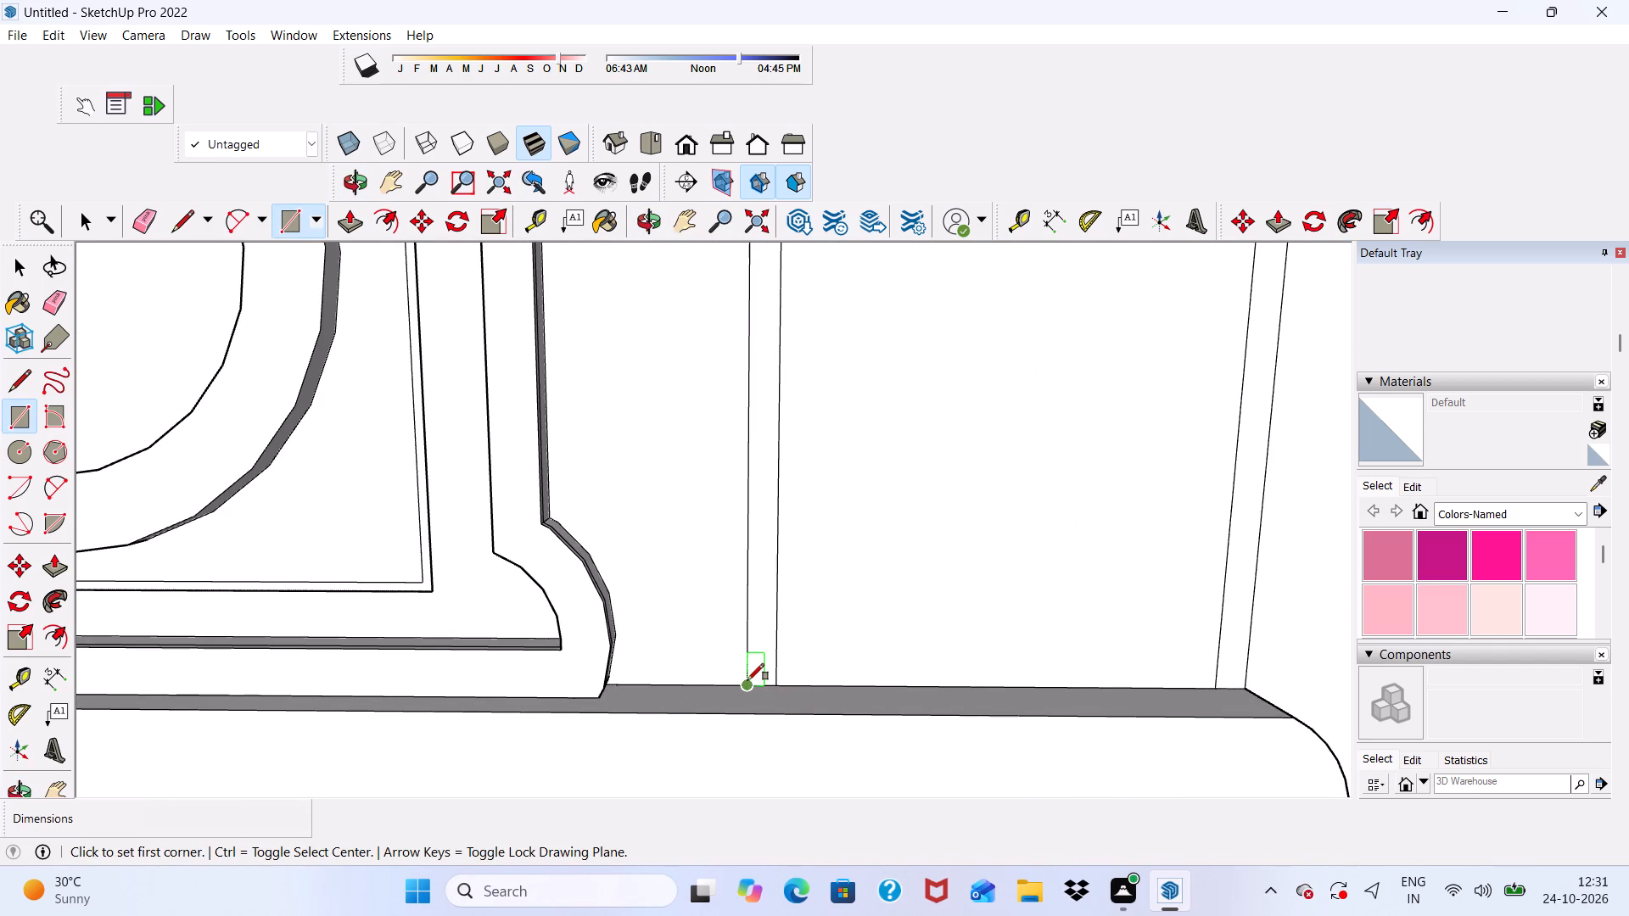
pyautogui.click(747, 680)
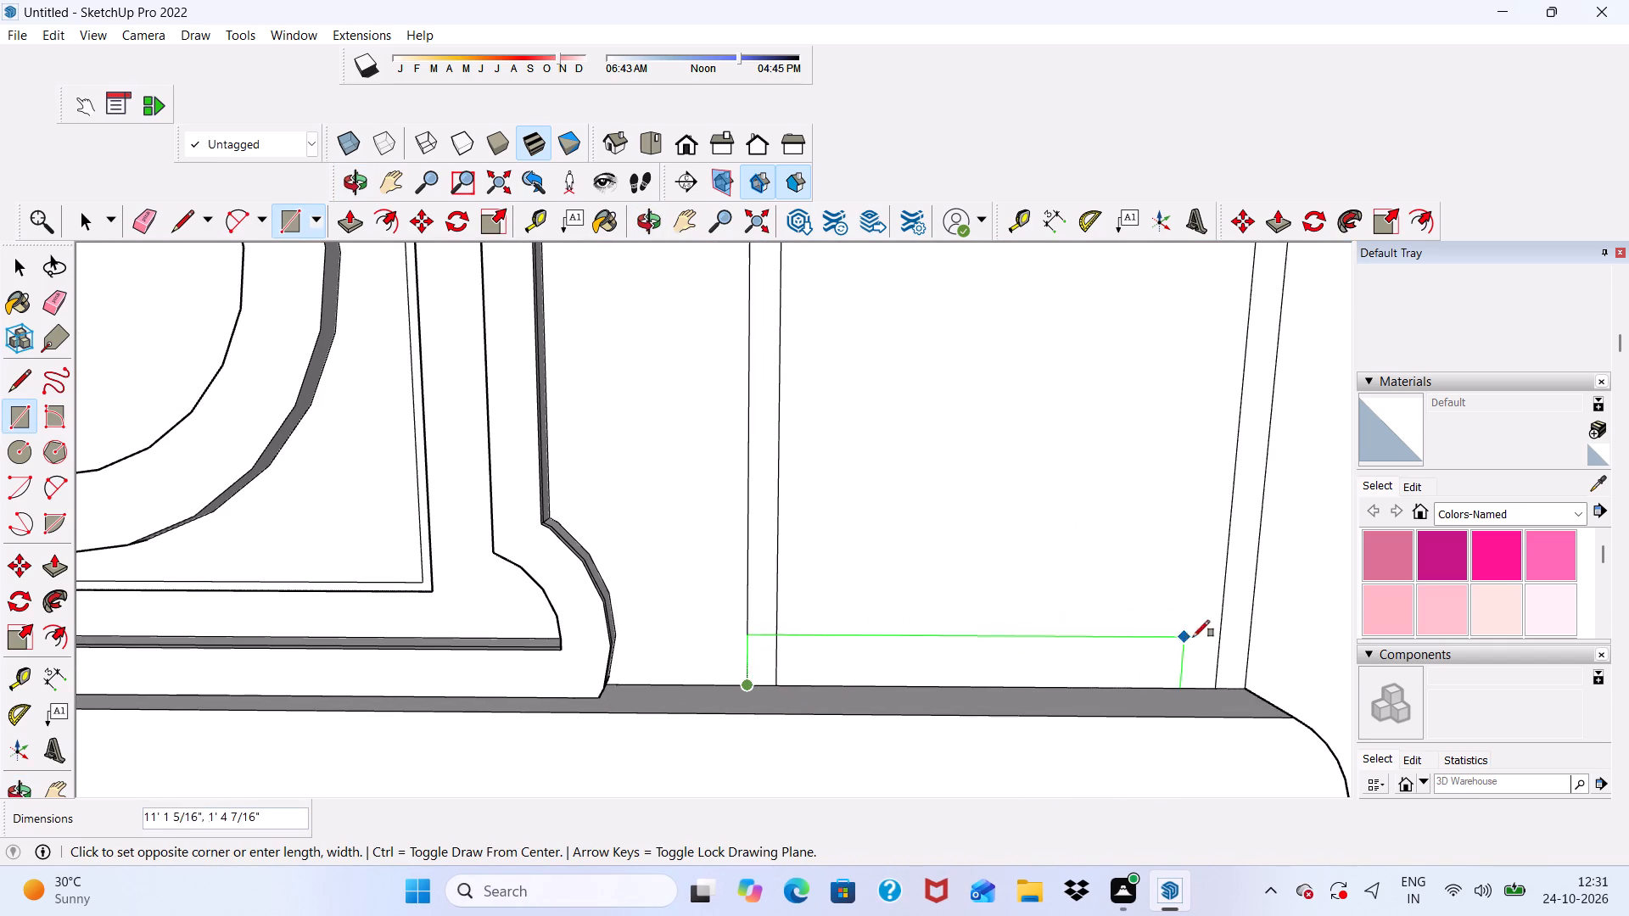
pyautogui.click(1250, 652)
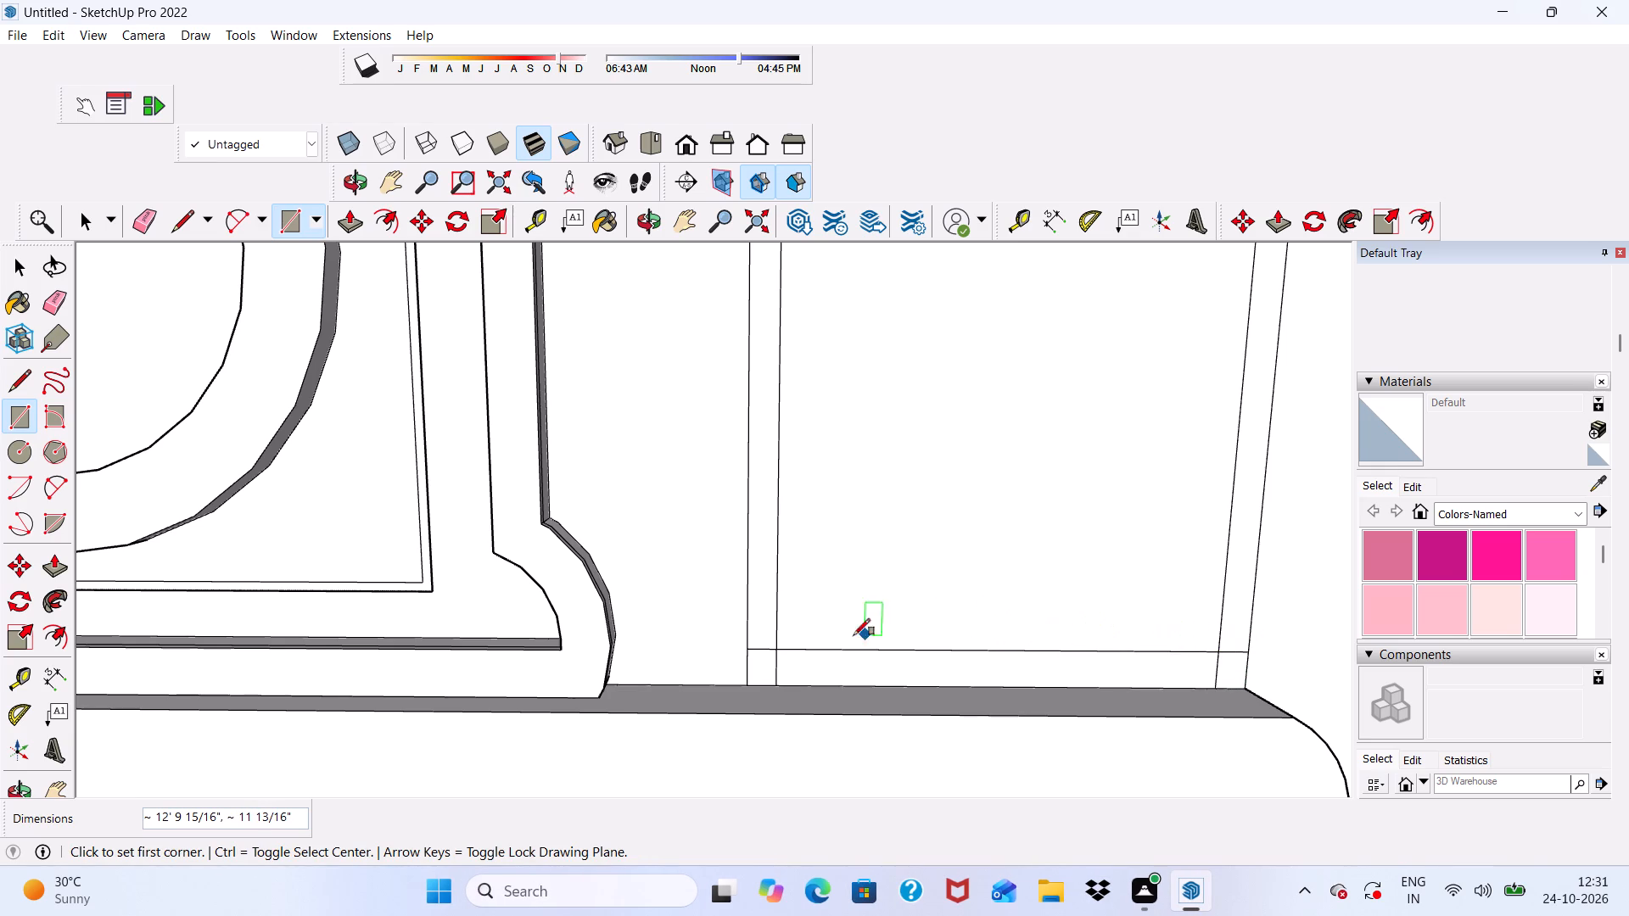
# Erase the overlapping line segments at both lower corners where the strips meet the bottom rectangle.
pyautogui.click(139, 218)
pyautogui.scroll(2, 696, 632)
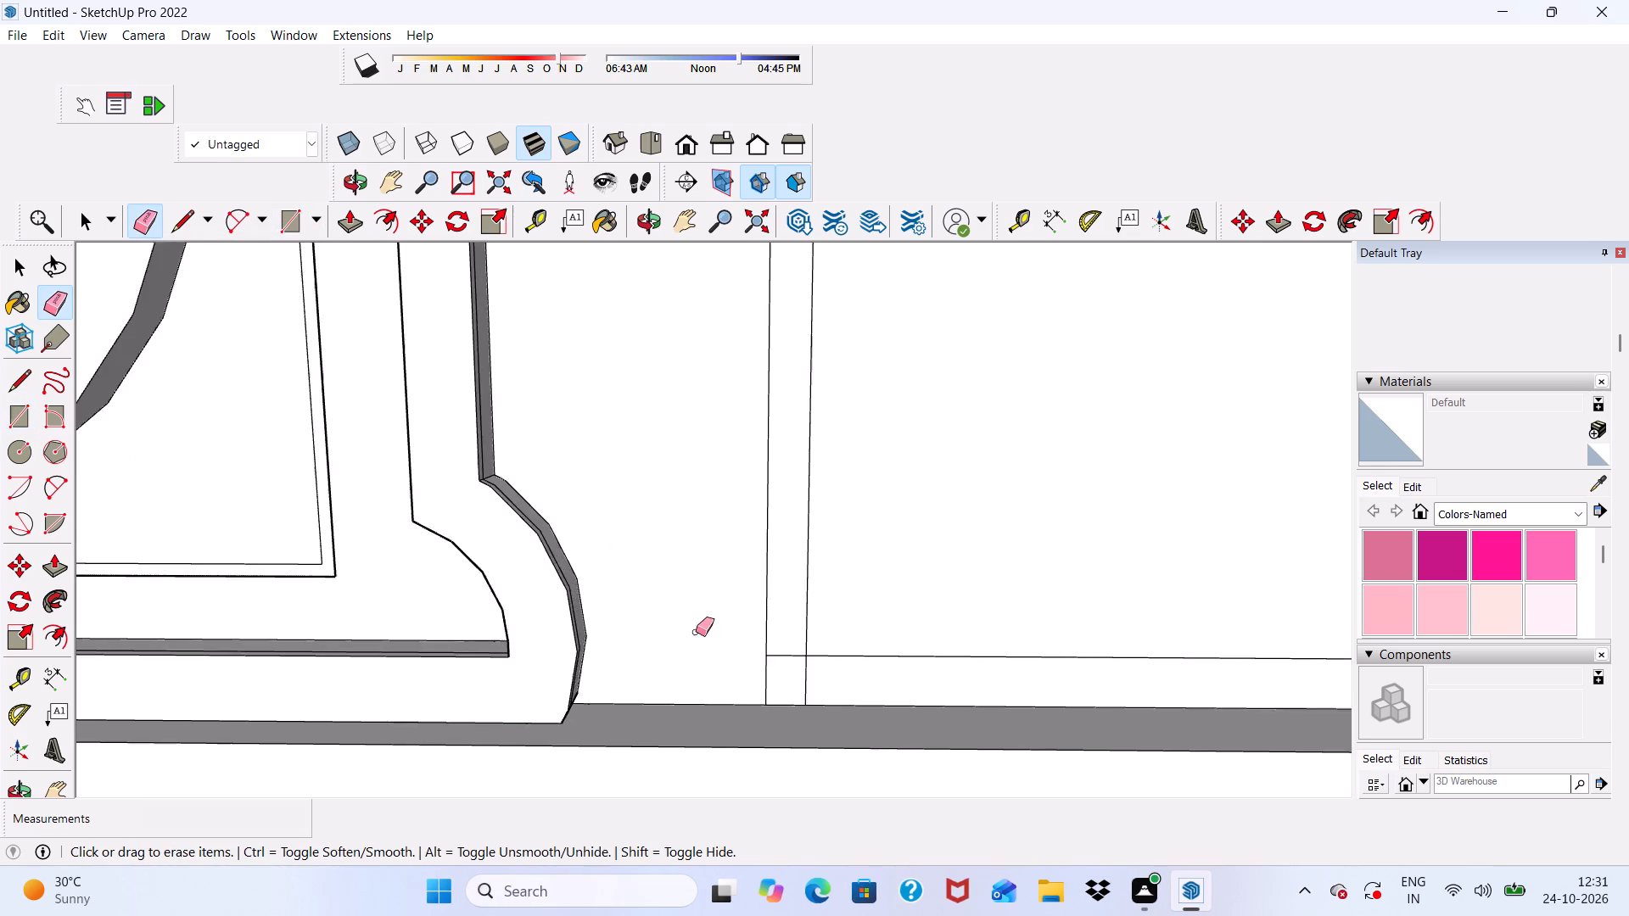
pyautogui.scroll(5, 696, 632)
pyautogui.moveTo(770, 640); pyautogui.dragTo(836, 718)
pyautogui.scroll(-11, 681, 682)
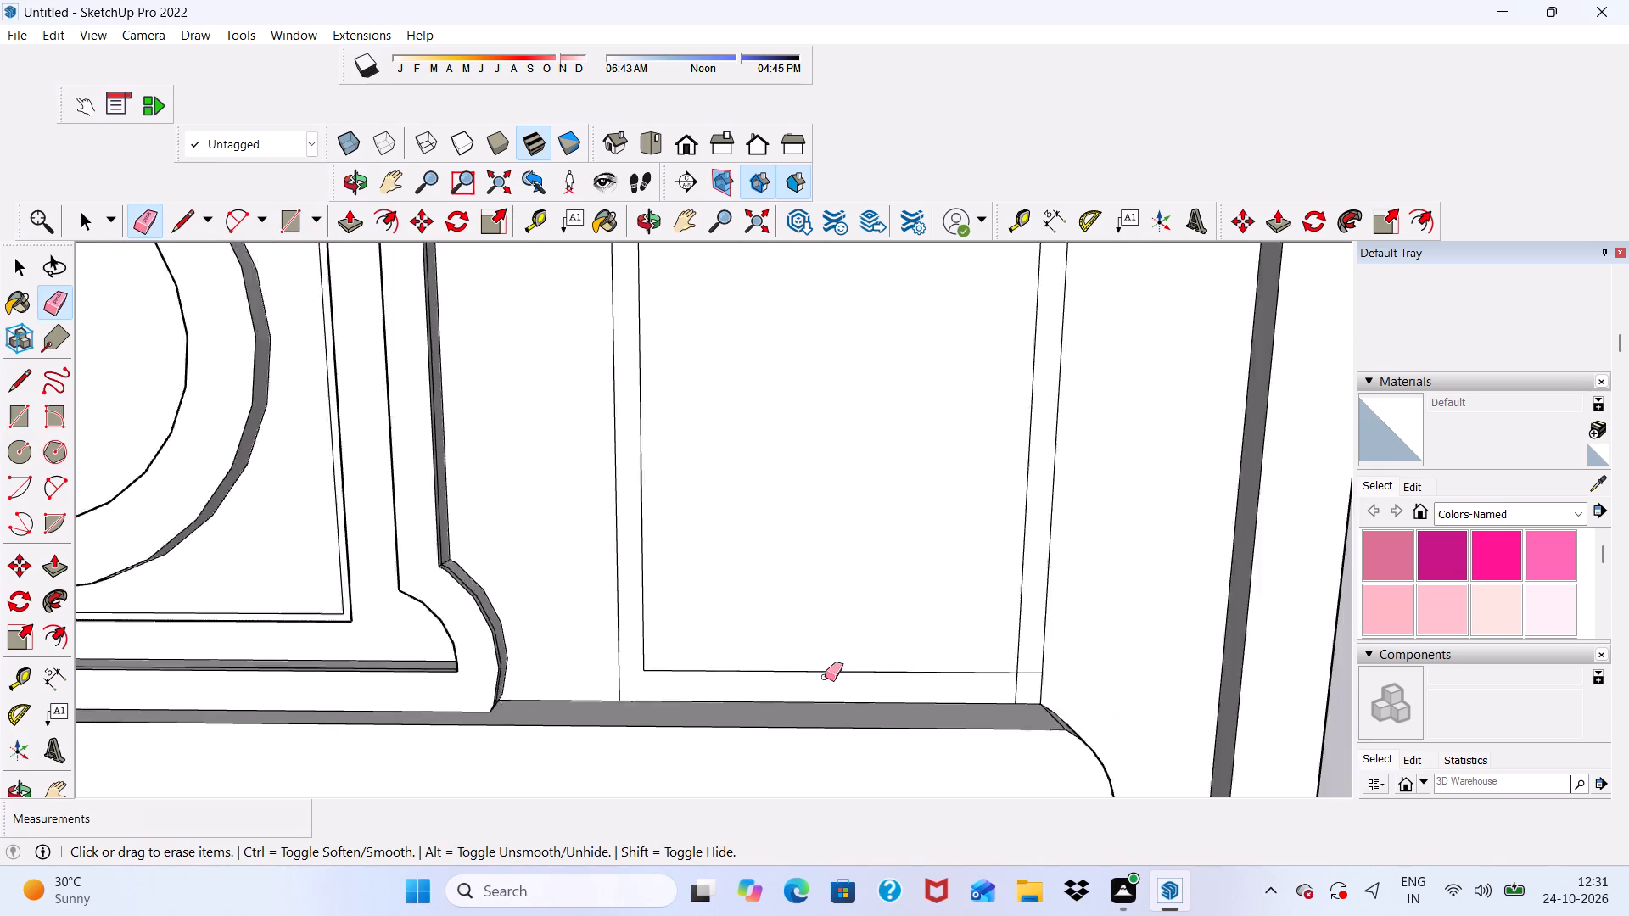
pyautogui.scroll(-2, 825, 677)
pyautogui.scroll(8, 949, 710)
pyautogui.moveTo(980, 690); pyautogui.dragTo(991, 659)
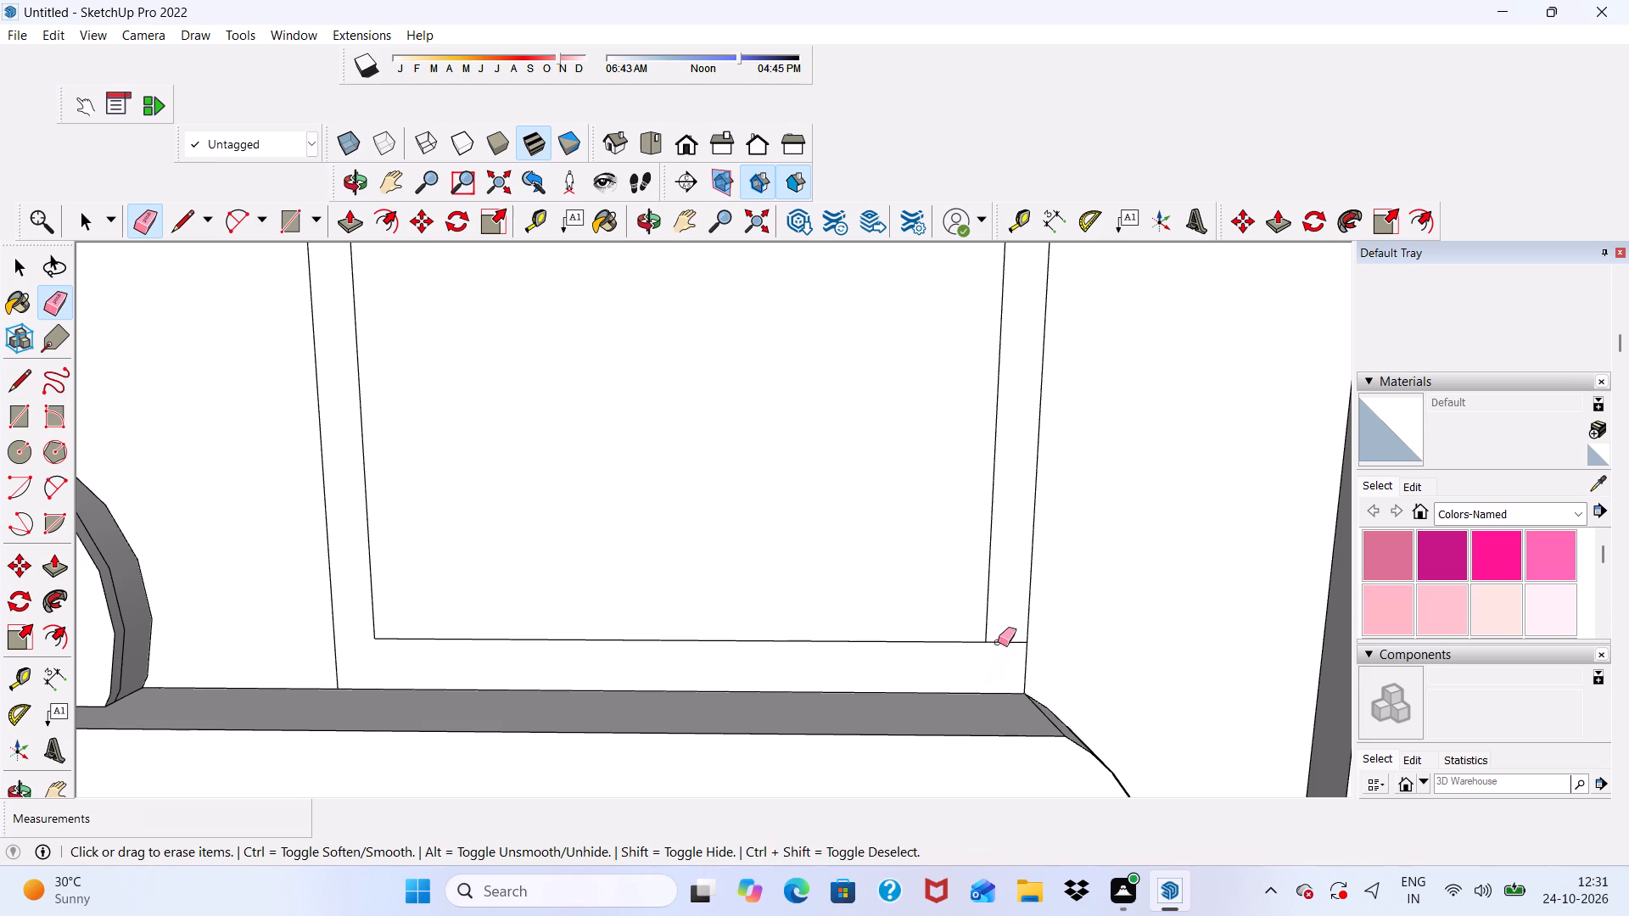
pyautogui.click(999, 641)
# Erase the overlapping line segments at both upper corners to merge the strips and top rectangle into one frame.
pyautogui.scroll(-15, 692, 890)
pyautogui.scroll(1, 574, 741)
pyautogui.scroll(-6, 568, 698)
pyautogui.scroll(1, 566, 693)
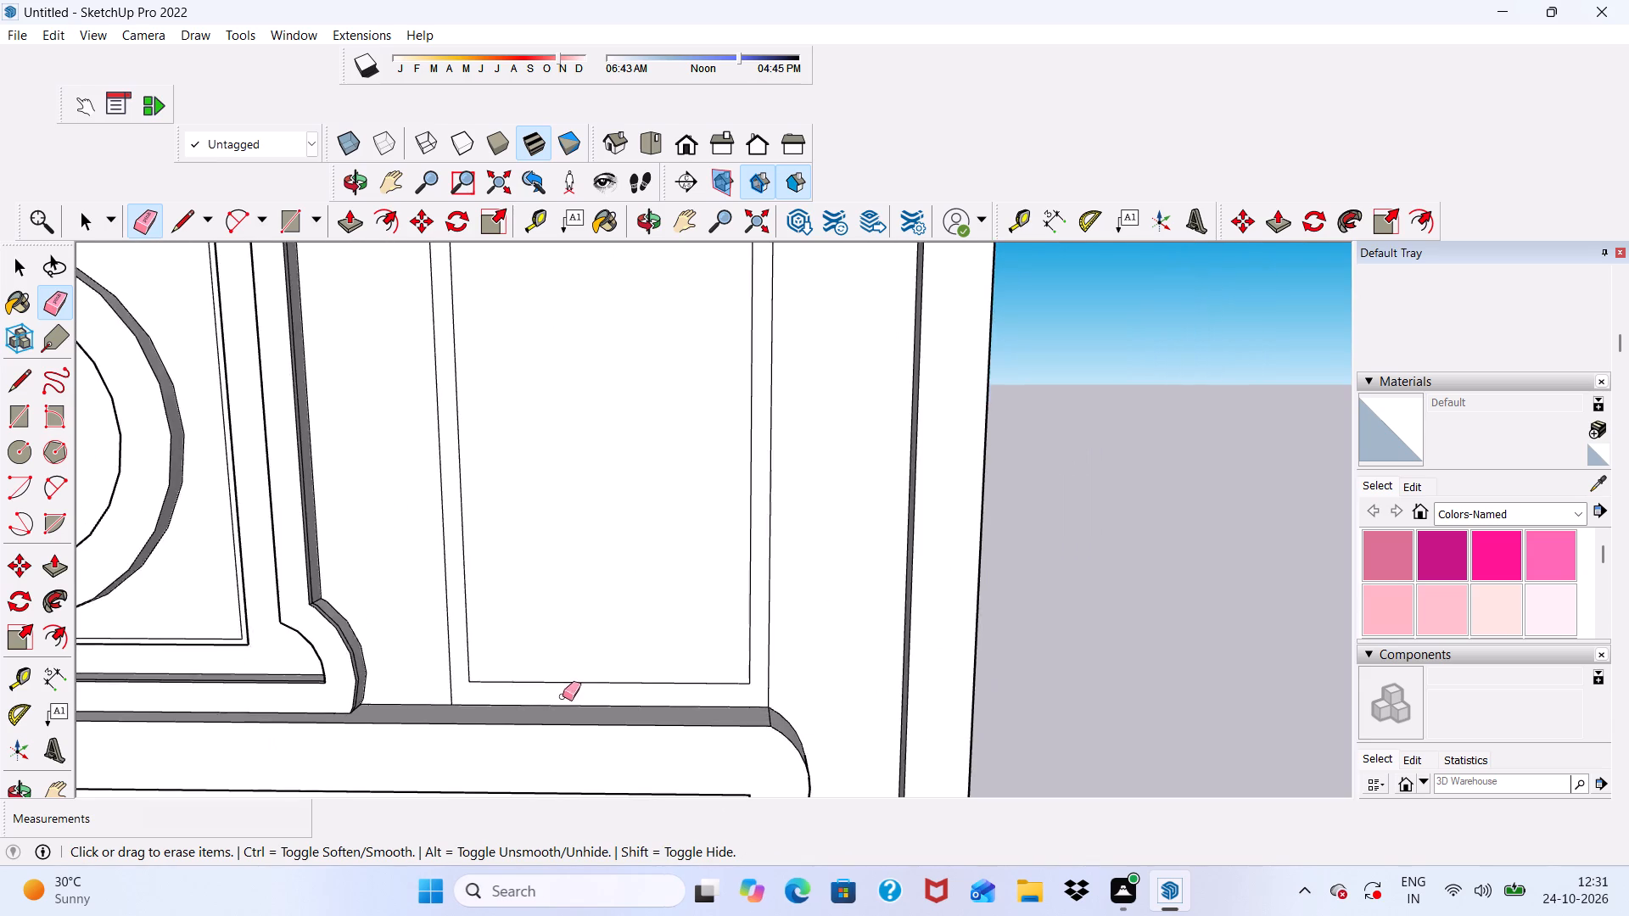
pyautogui.scroll(-6, 558, 734)
pyautogui.scroll(1, 541, 464)
pyautogui.scroll(-10, 541, 477)
pyautogui.scroll(12, 593, 514)
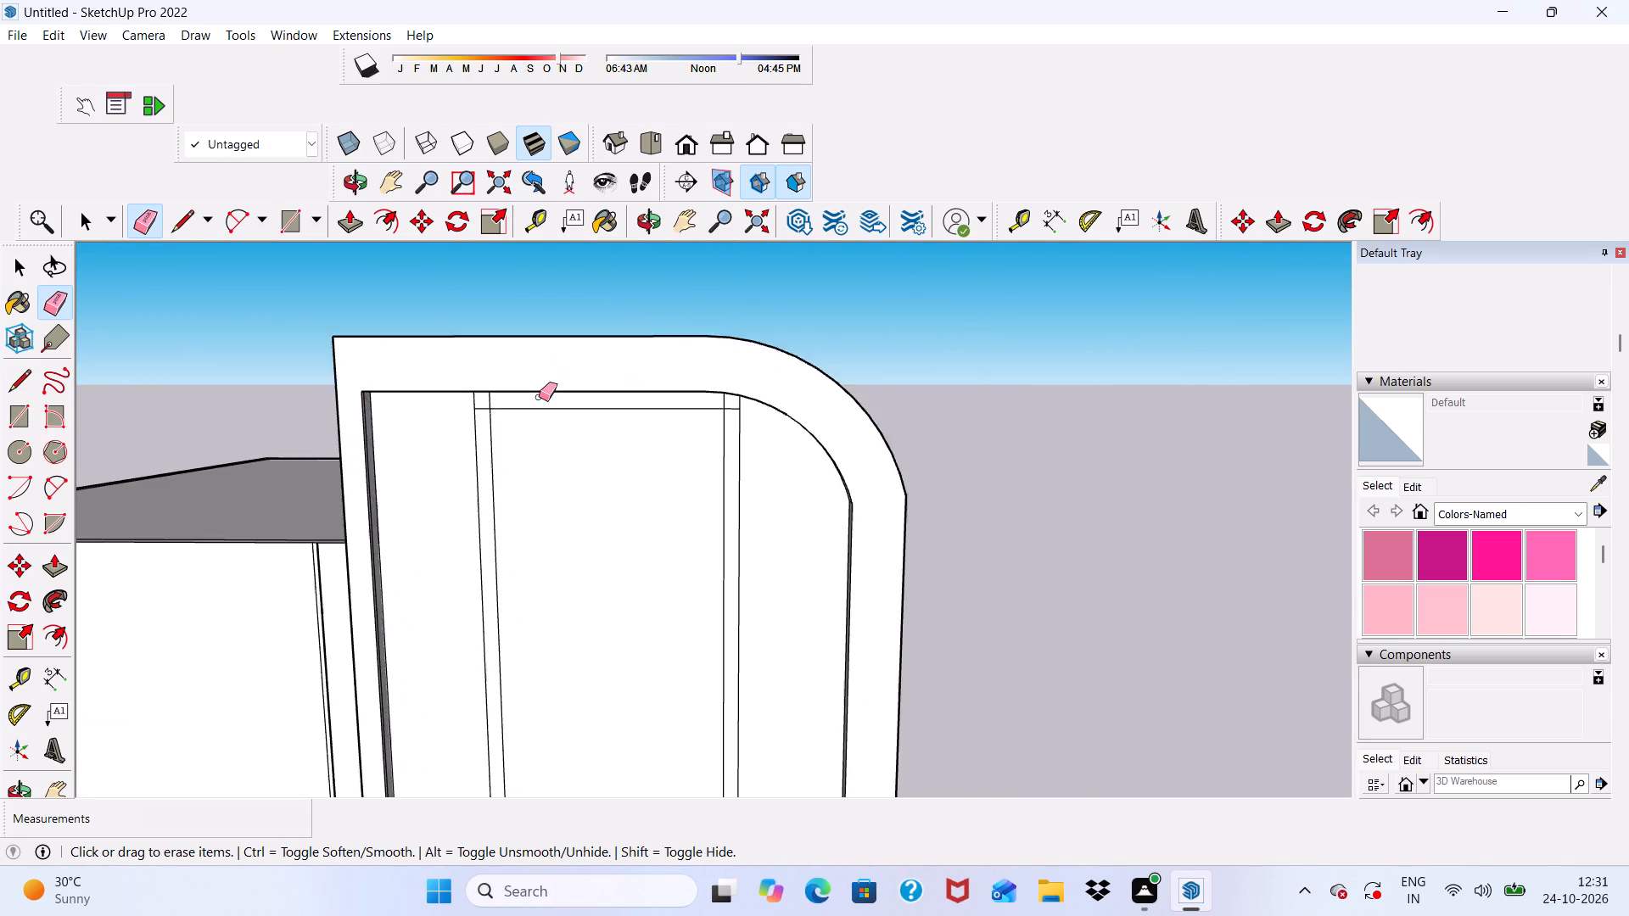
pyautogui.scroll(15, 539, 397)
pyautogui.moveTo(493, 360); pyautogui.dragTo(497, 404)
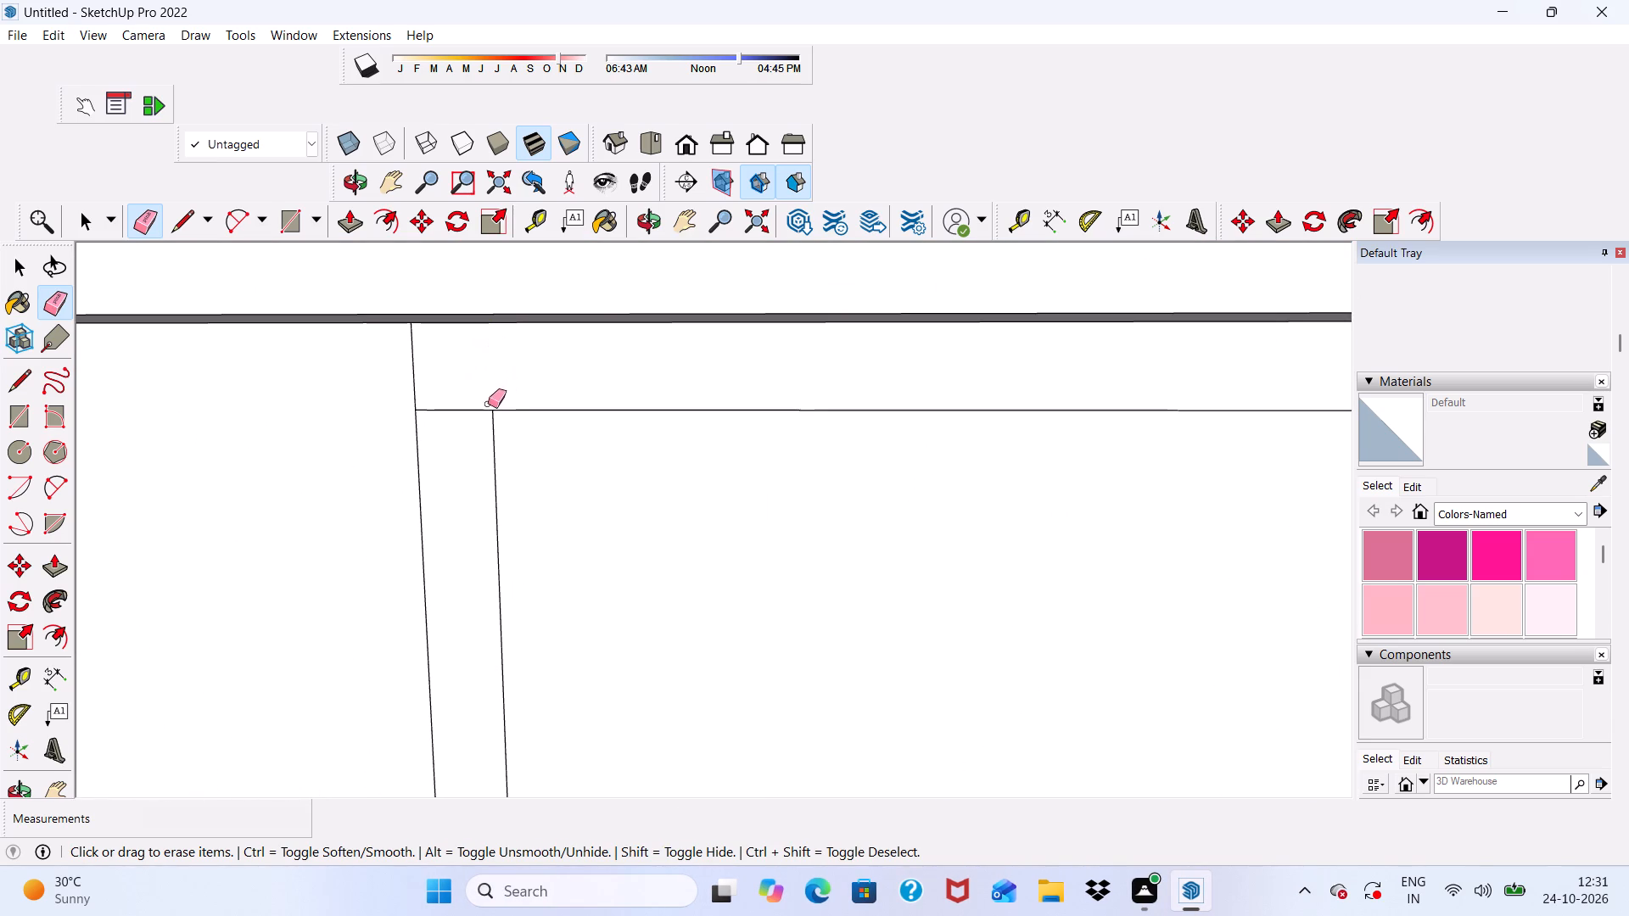
pyautogui.moveTo(472, 414); pyautogui.dragTo(452, 439)
pyautogui.moveTo(452, 405); pyautogui.dragTo(452, 420)
pyautogui.scroll(-12, 449, 428)
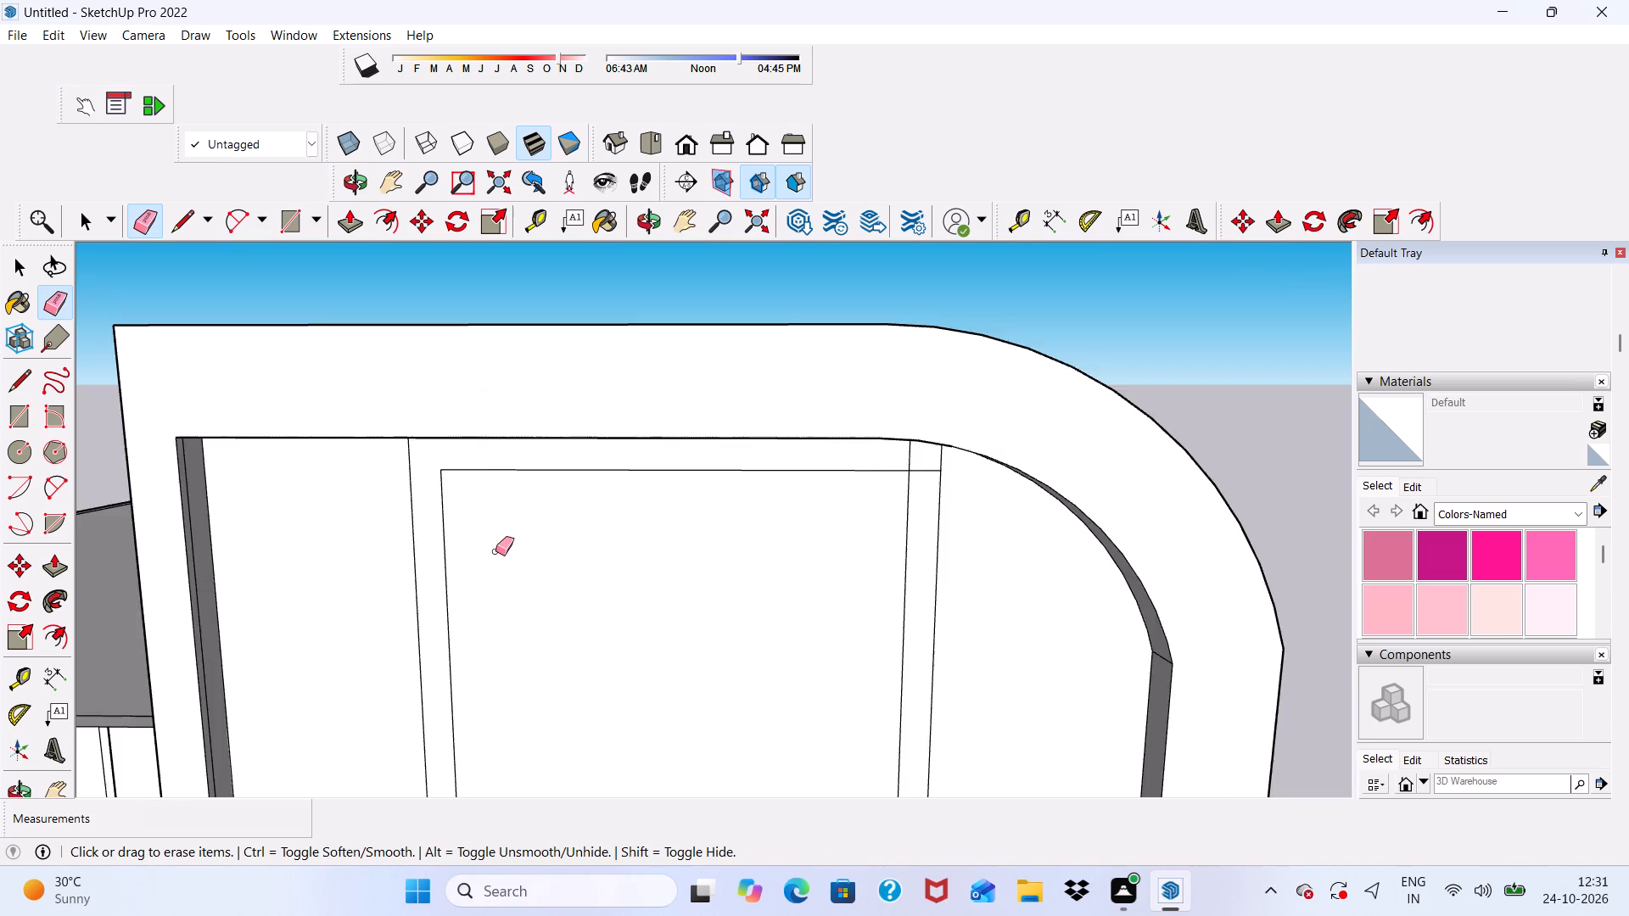
pyautogui.scroll(-2, 495, 551)
pyautogui.scroll(1, 720, 581)
pyautogui.moveTo(720, 581); pyautogui.dragTo(683, 318, button='middle')
pyautogui.scroll(5, 783, 447)
pyautogui.scroll(-2, 784, 462)
pyautogui.scroll(4, 792, 517)
pyautogui.moveTo(776, 505); pyautogui.dragTo(795, 530)
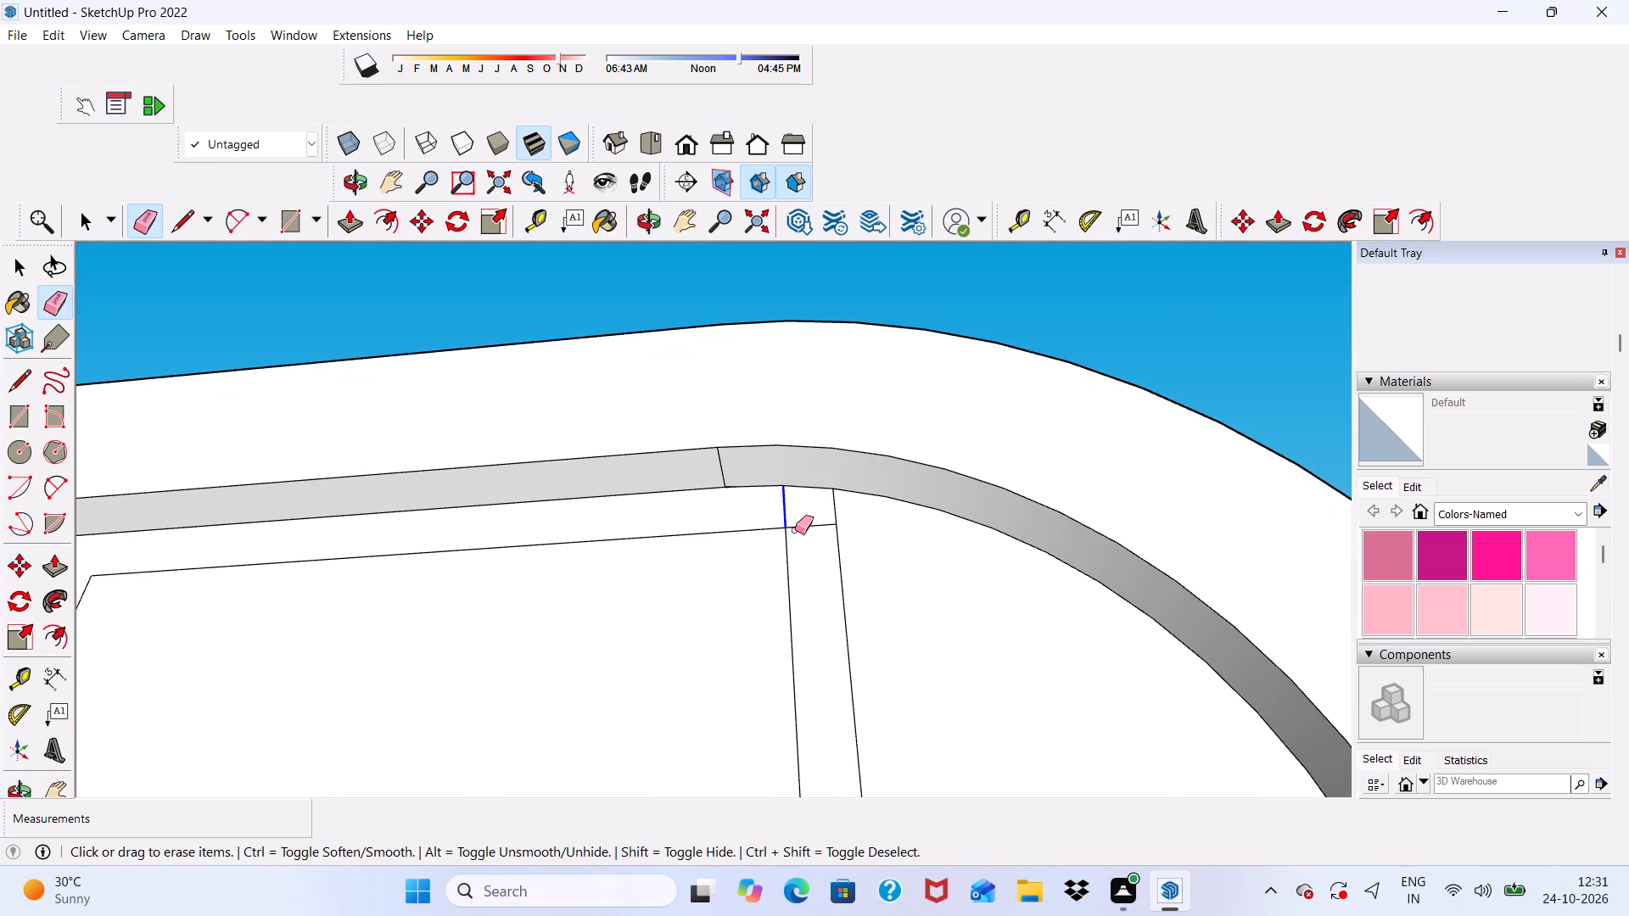
pyautogui.moveTo(795, 530); pyautogui.dragTo(798, 538)
pyautogui.scroll(-11, 781, 499)
pyautogui.scroll(3, 725, 475)
# Push/Pull the tower's rectangular frame face outward by 1', flush with the outer border.
pyautogui.press('space')
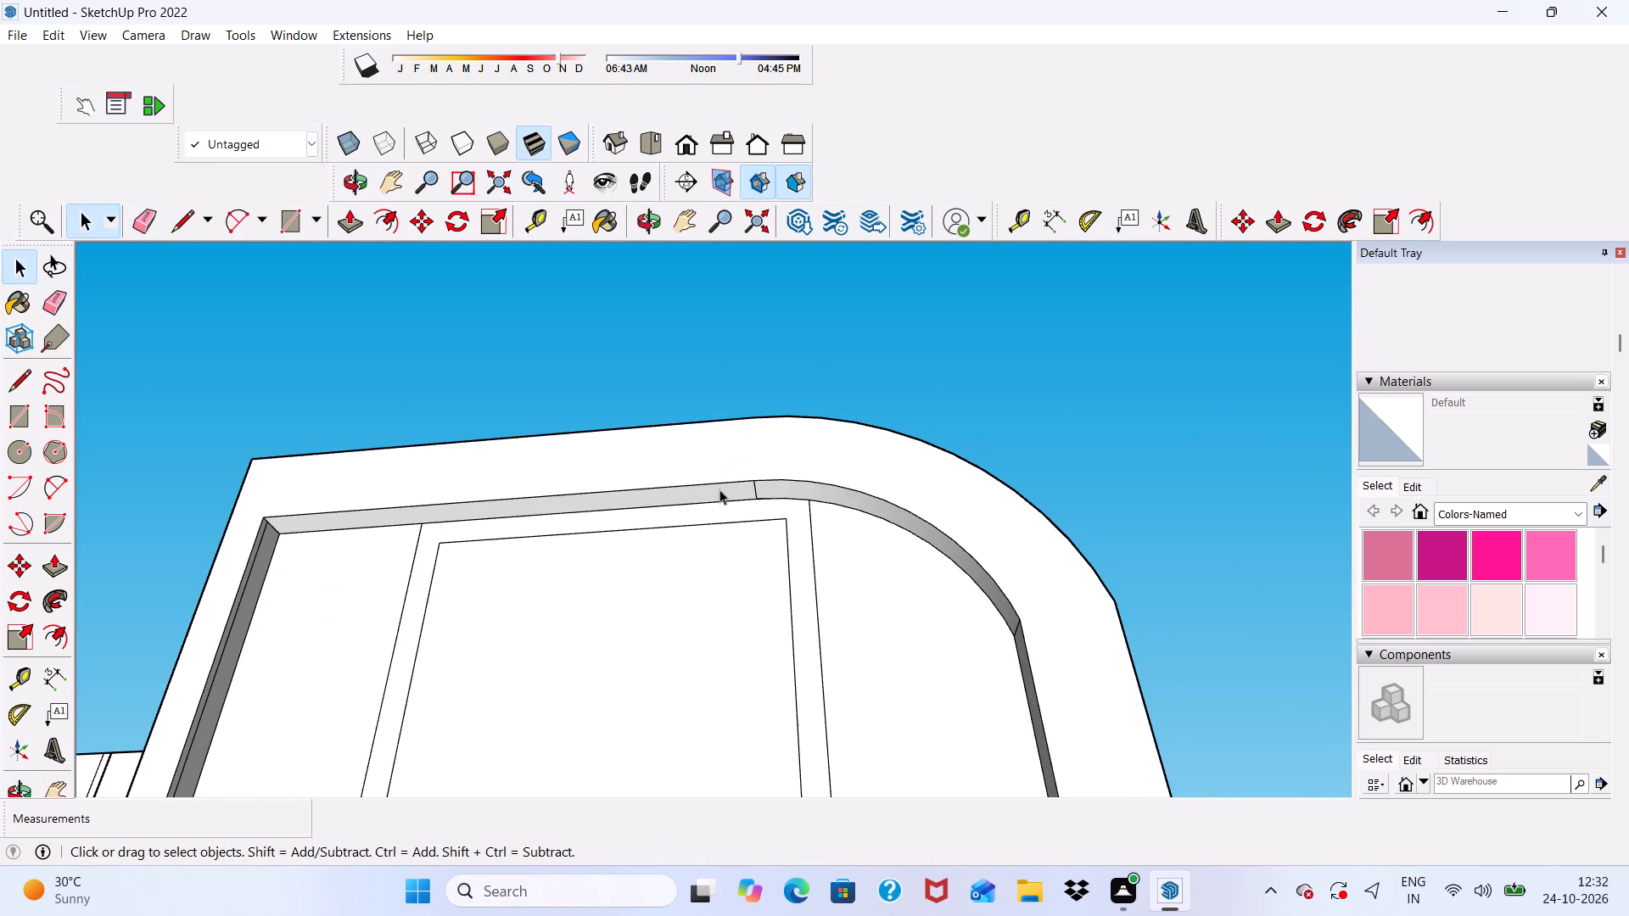
pyautogui.scroll(4, 713, 503)
pyautogui.scroll(6, 623, 543)
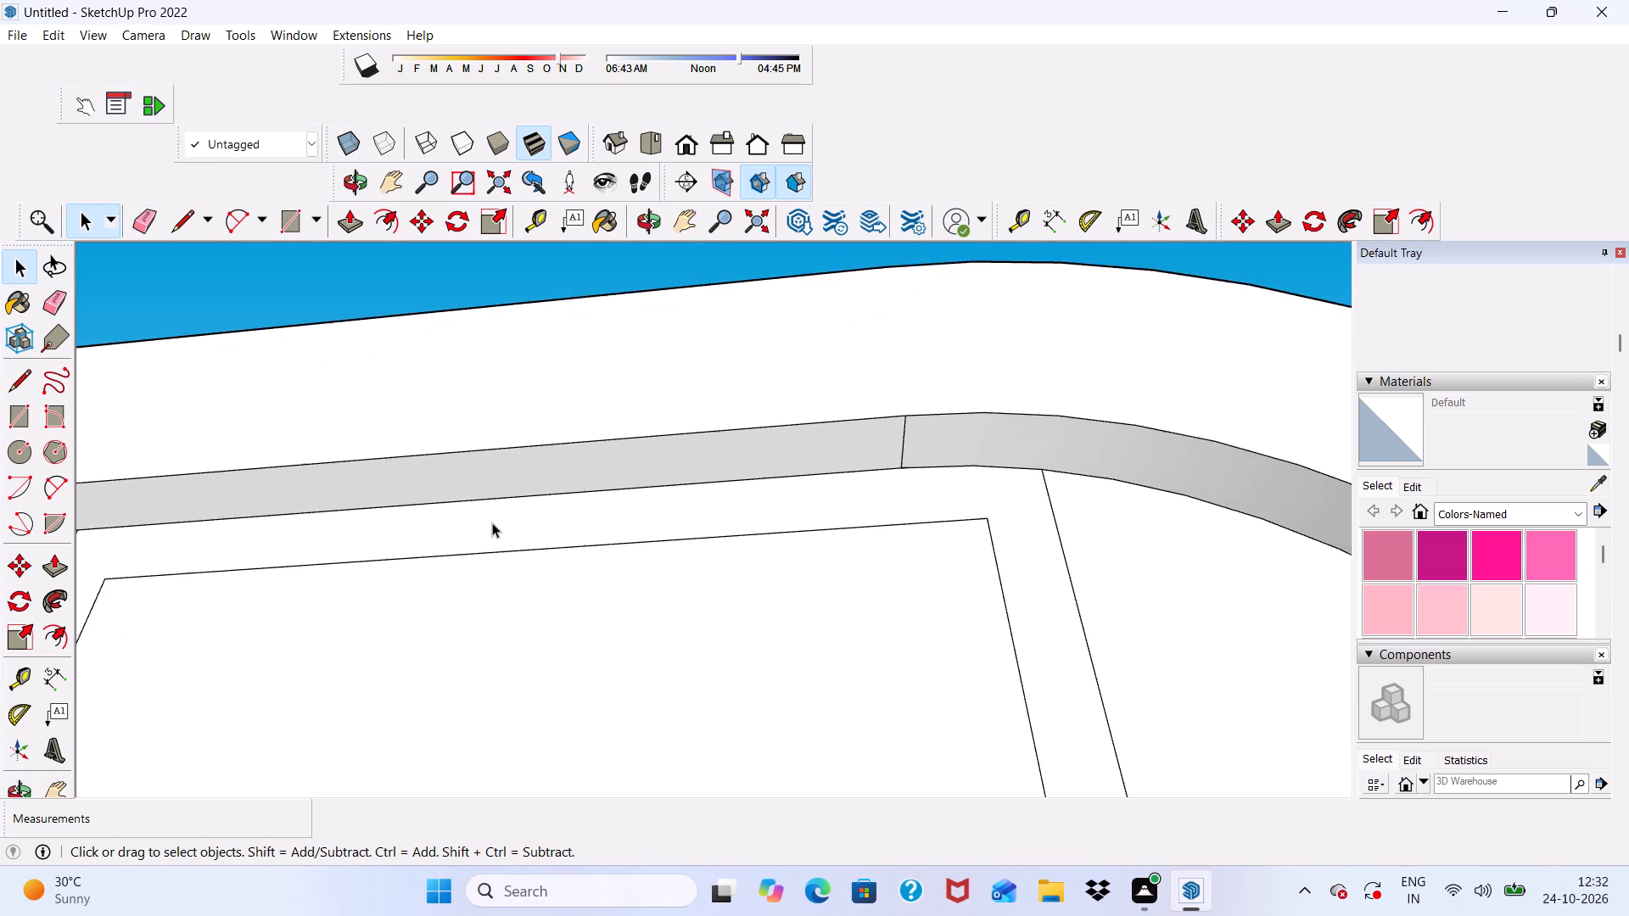
pyautogui.click(492, 522)
pyautogui.click(350, 223)
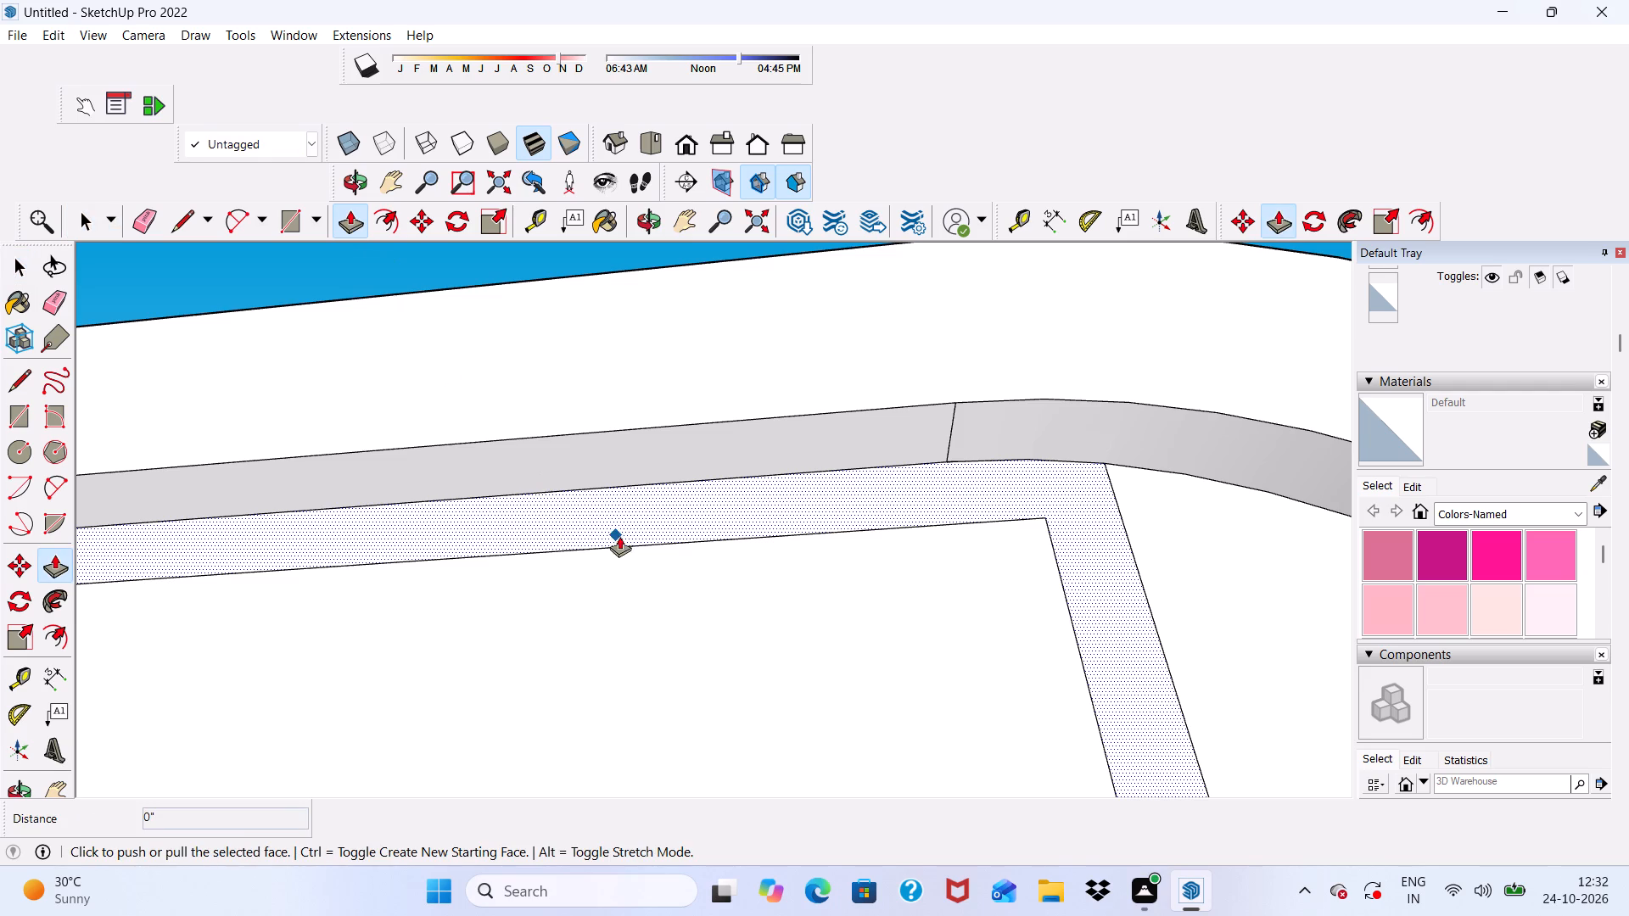
pyautogui.click(616, 515)
pyautogui.click(567, 423)
pyautogui.scroll(-8, 572, 422)
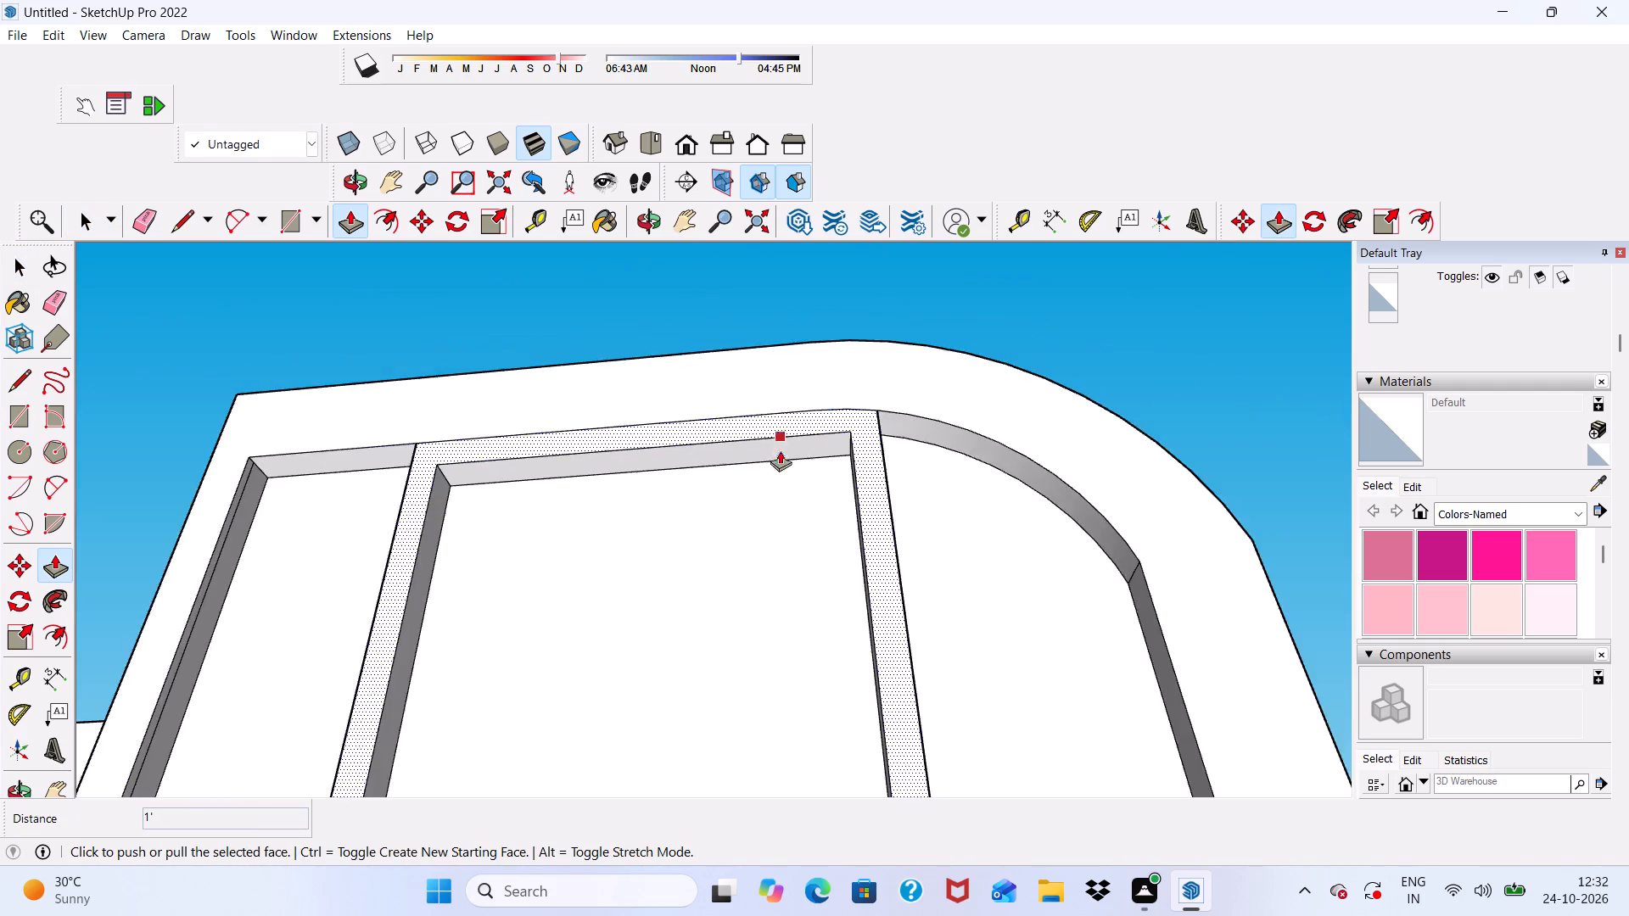
pyautogui.scroll(-12, 780, 450)
pyautogui.moveTo(812, 519); pyautogui.dragTo(835, 720, button='middle')
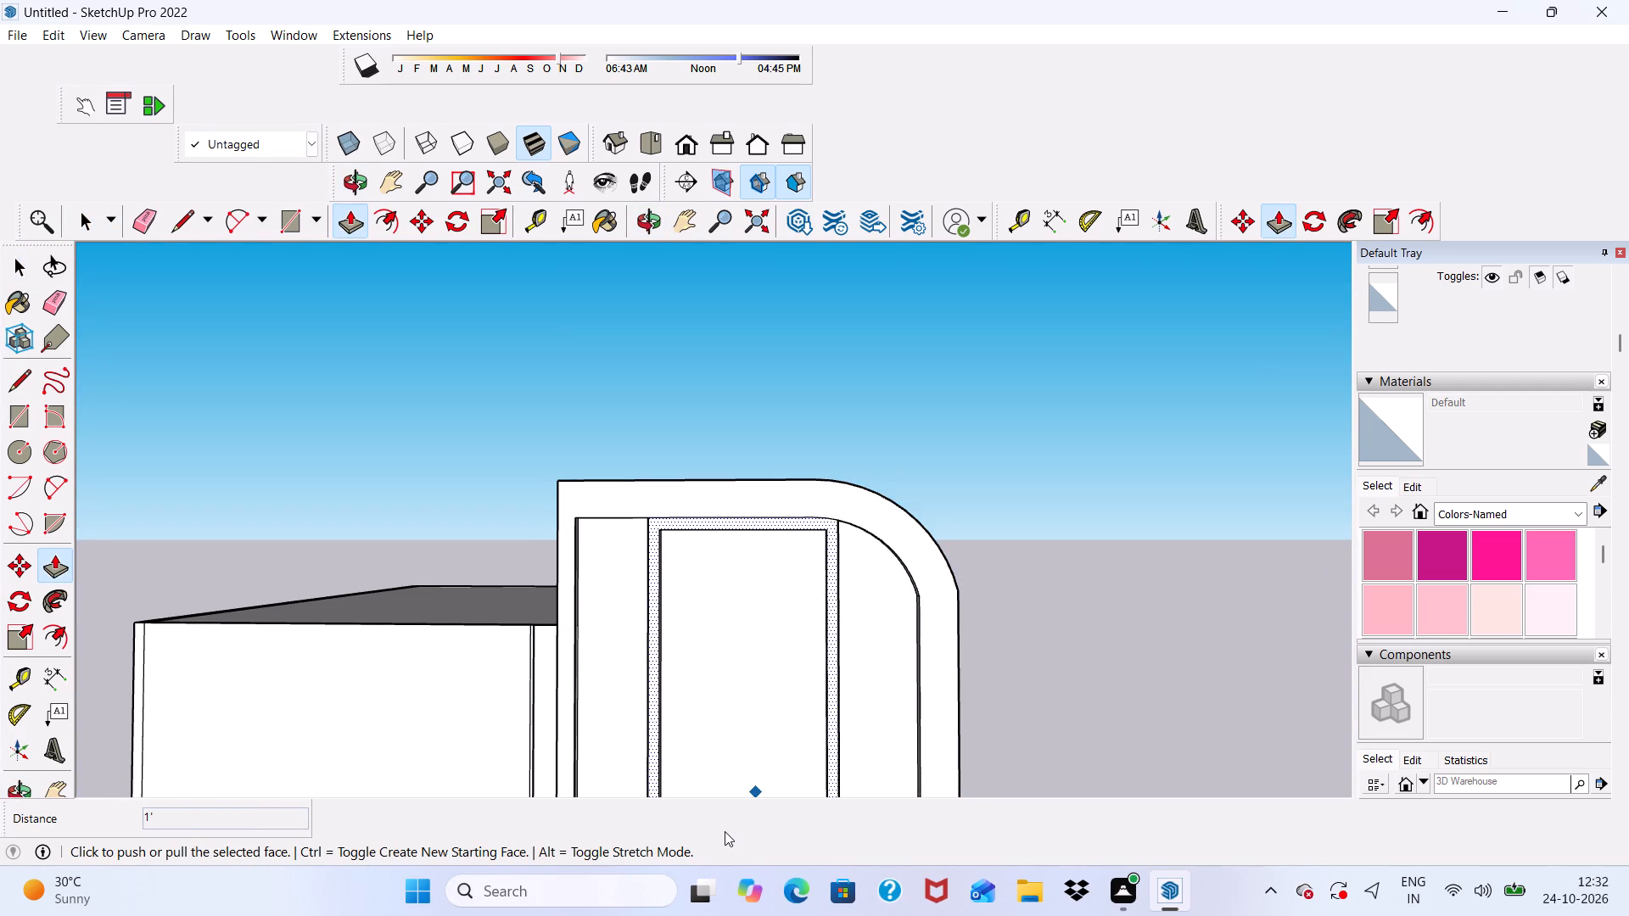
# Push/Pull the recessed panel inside the tower's rectangular frame outward by 1', flush with the frame.
pyautogui.press('space')
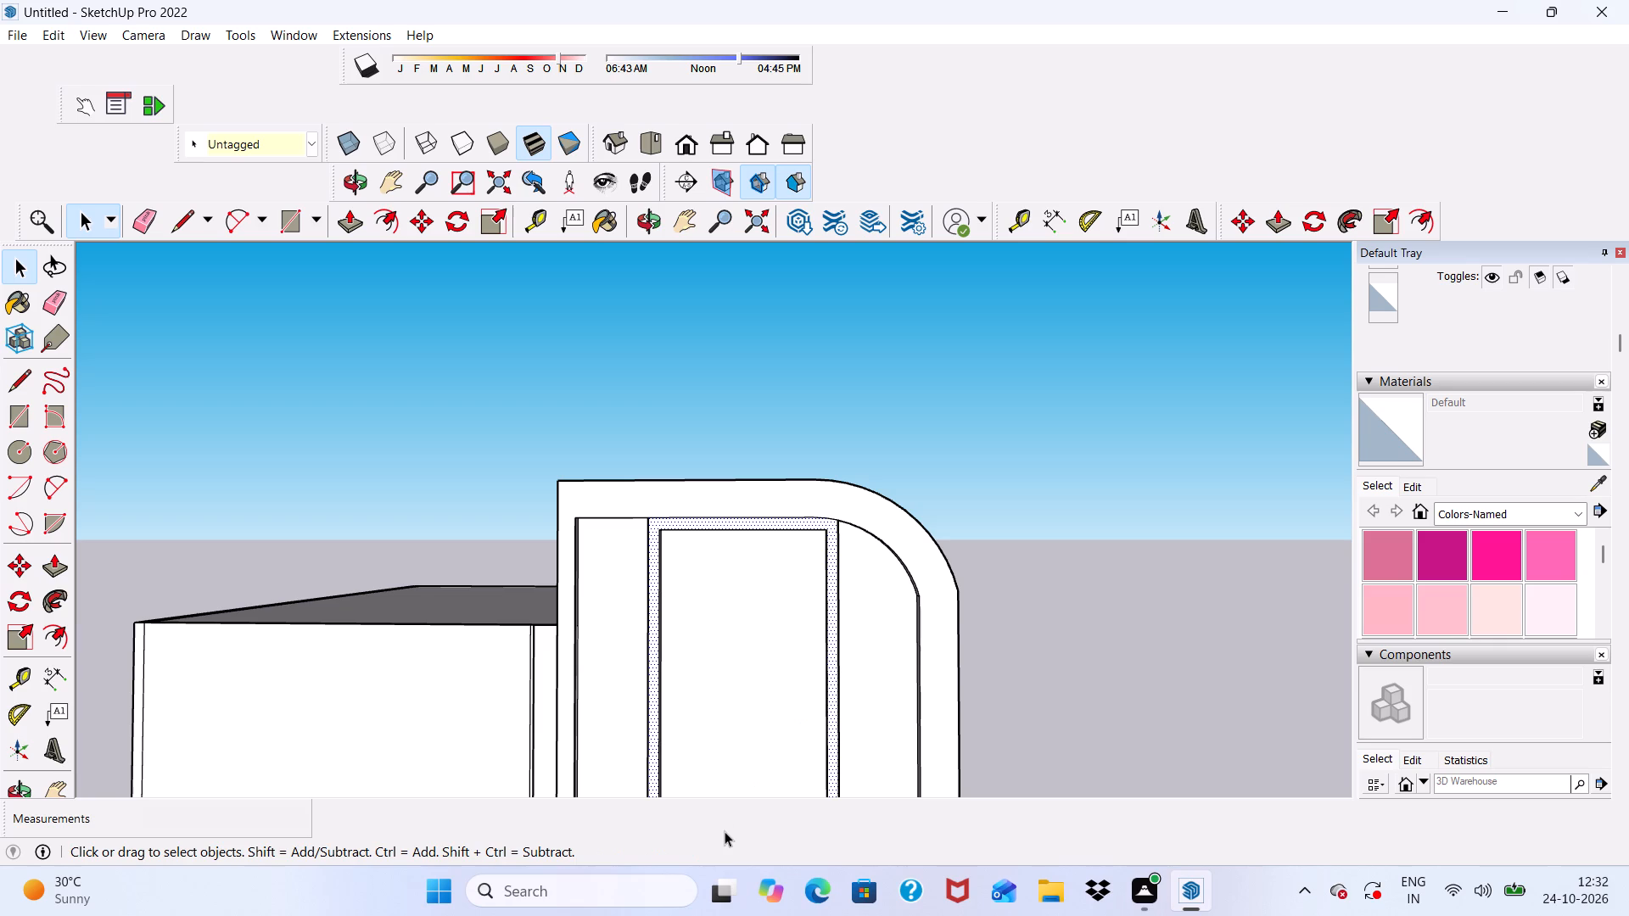
pyautogui.scroll(-5, 664, 817)
pyautogui.scroll(-3, 553, 667)
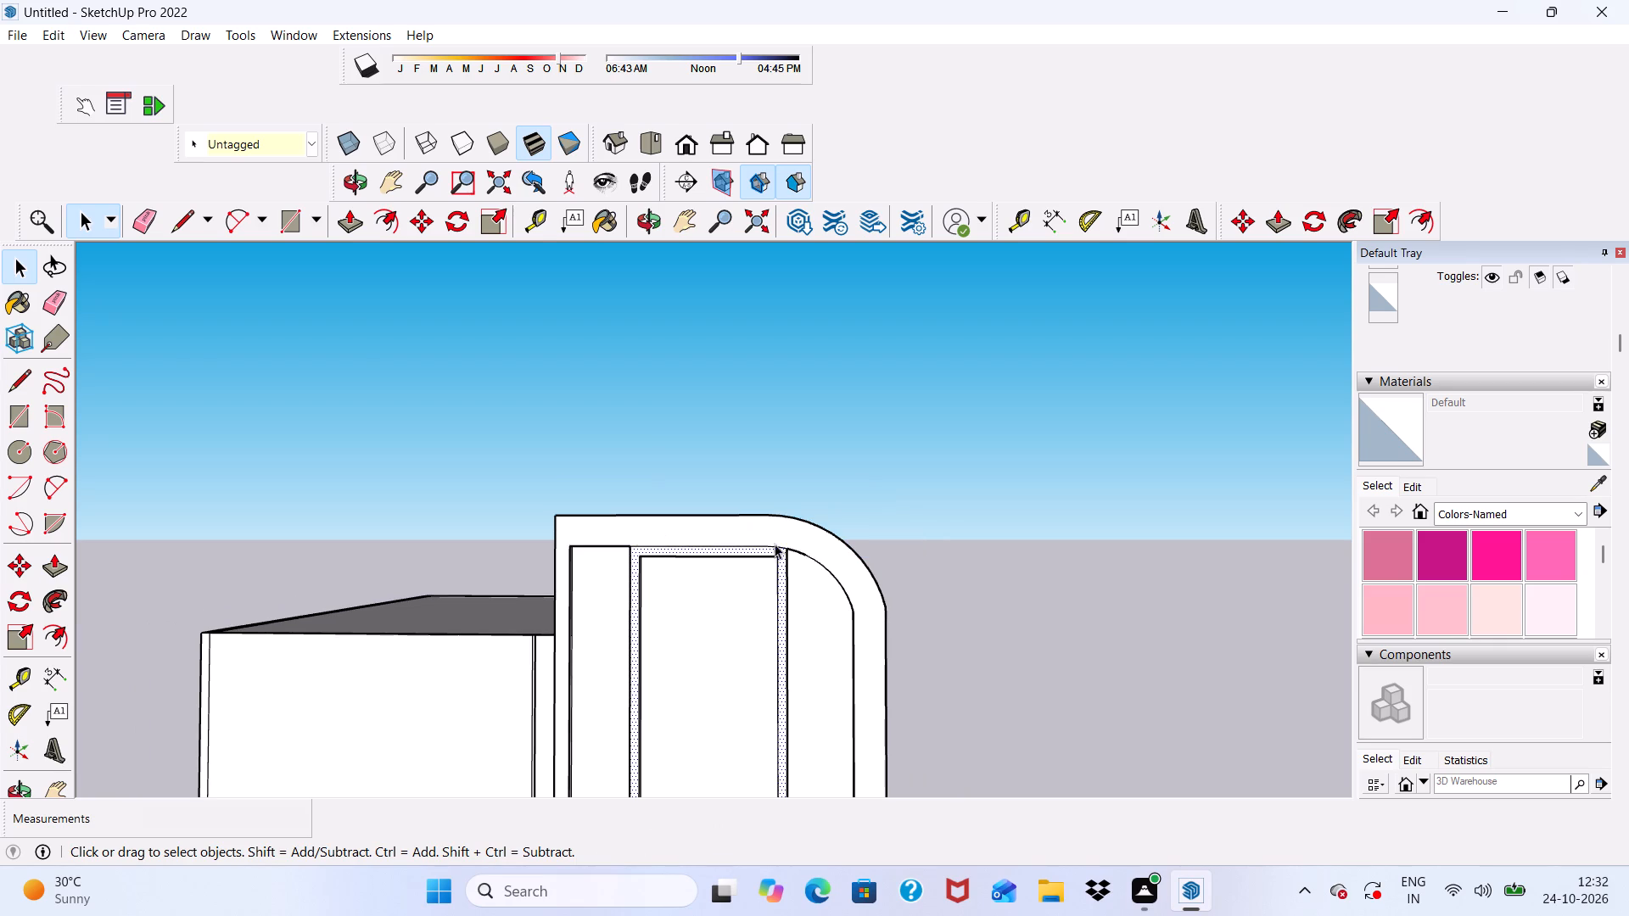
pyautogui.click(798, 460)
pyautogui.scroll(-5, 669, 559)
pyautogui.moveTo(642, 641); pyautogui.dragTo(737, 590, button='middle')
pyautogui.scroll(-1, 643, 643)
pyautogui.scroll(6, 686, 690)
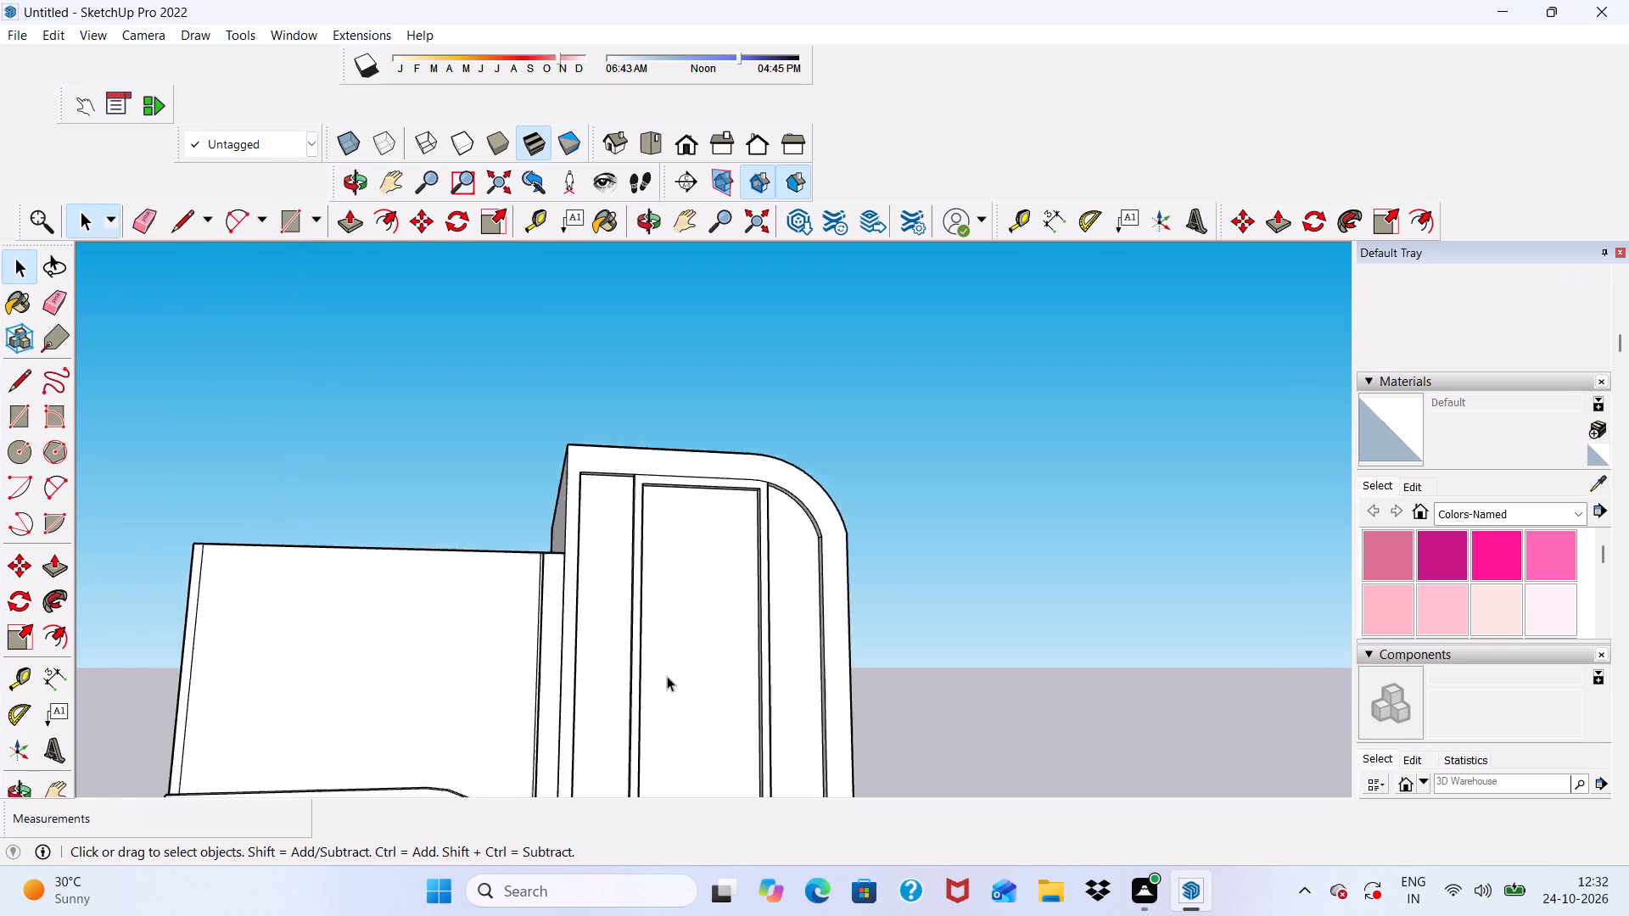
pyautogui.scroll(2, 667, 676)
pyautogui.scroll(3, 661, 564)
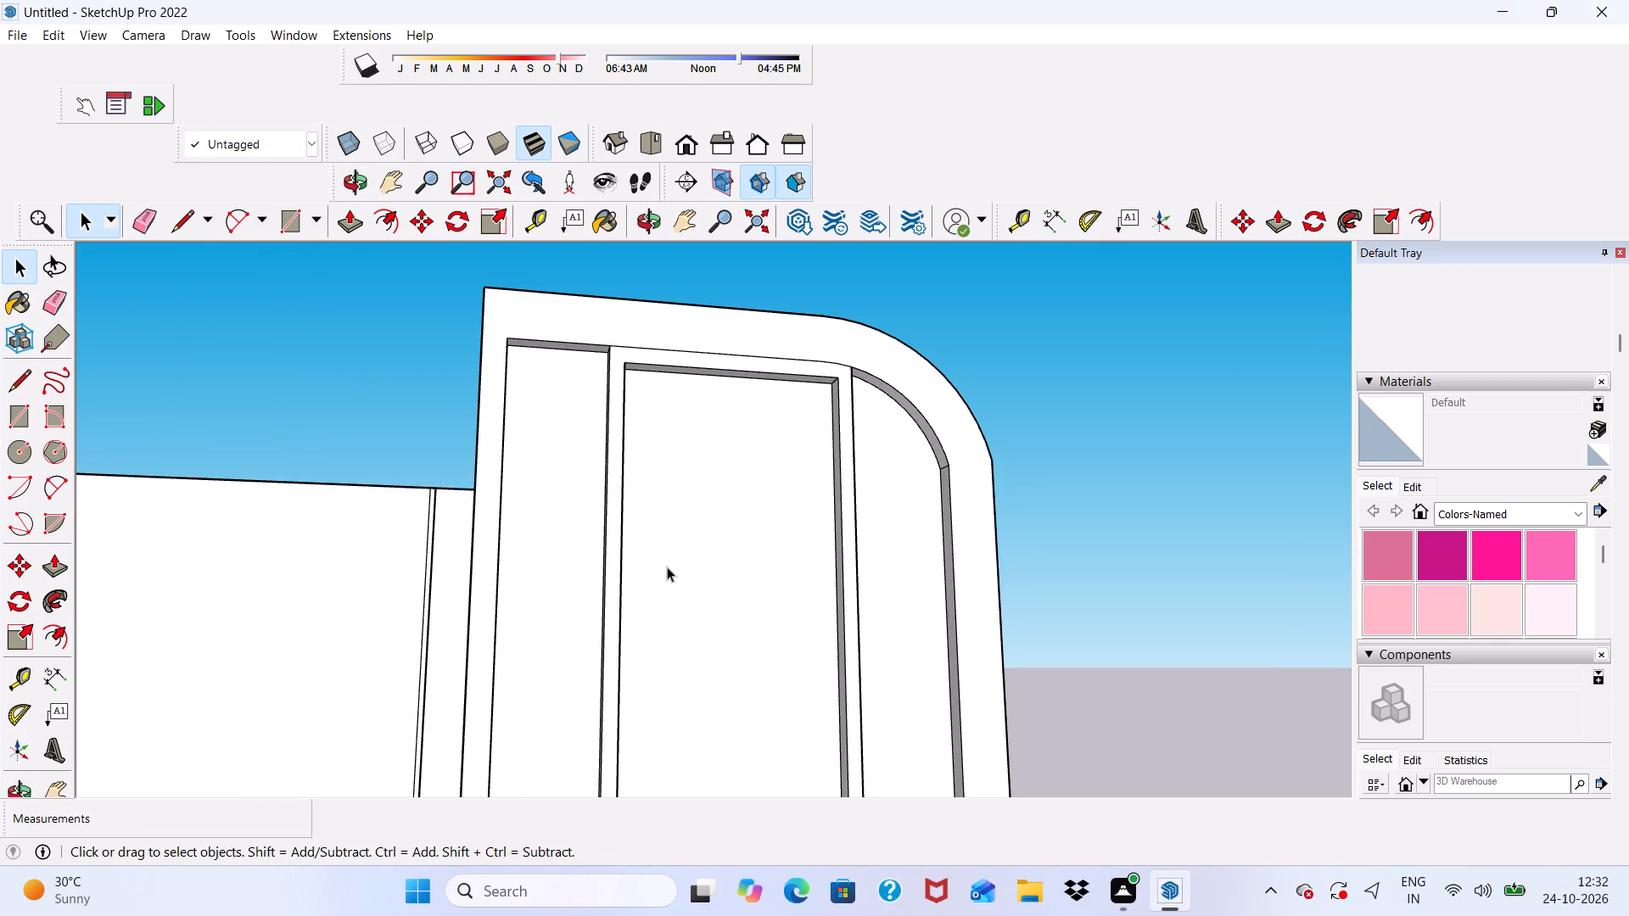
pyautogui.click(667, 567)
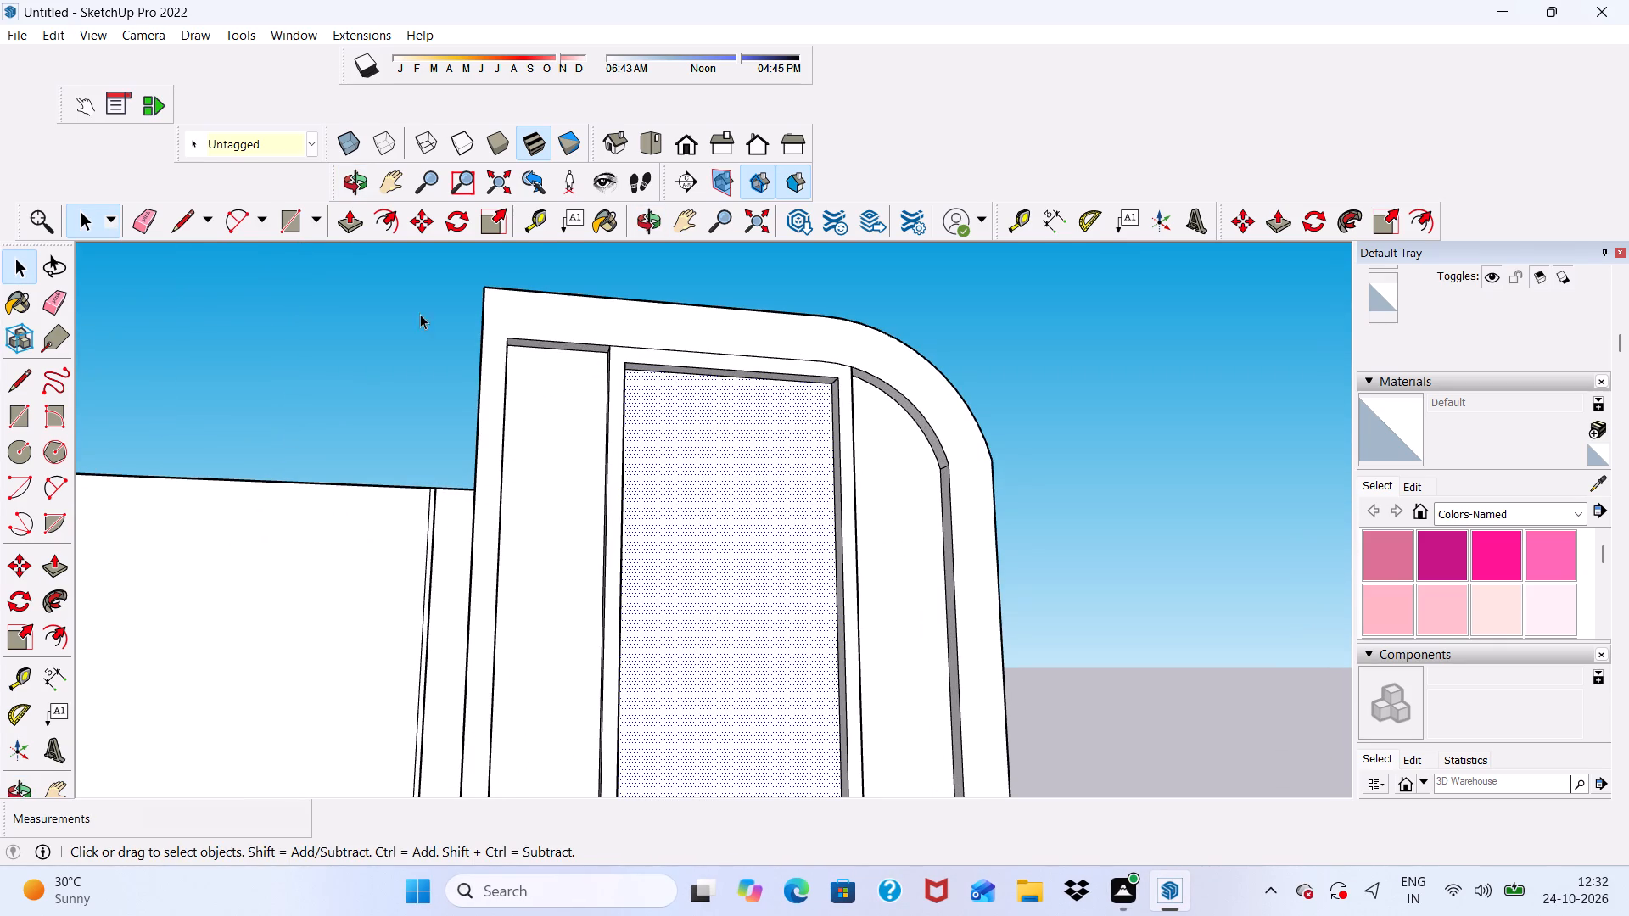
pyautogui.click(344, 223)
pyautogui.click(753, 555)
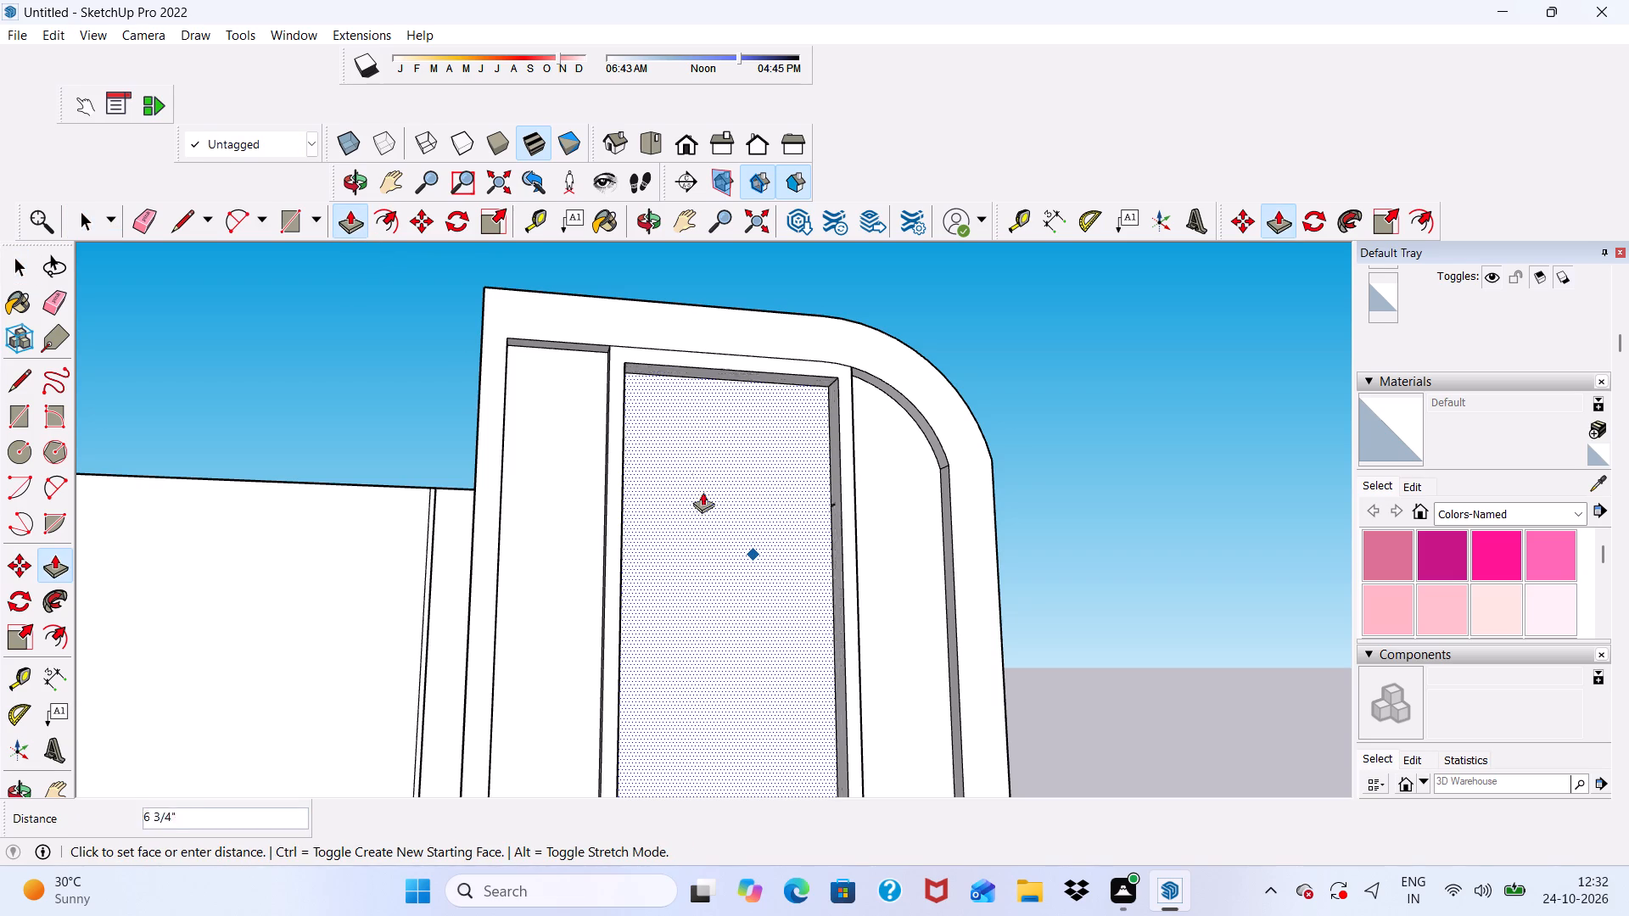
pyautogui.click(619, 446)
pyautogui.scroll(-5, 616, 448)
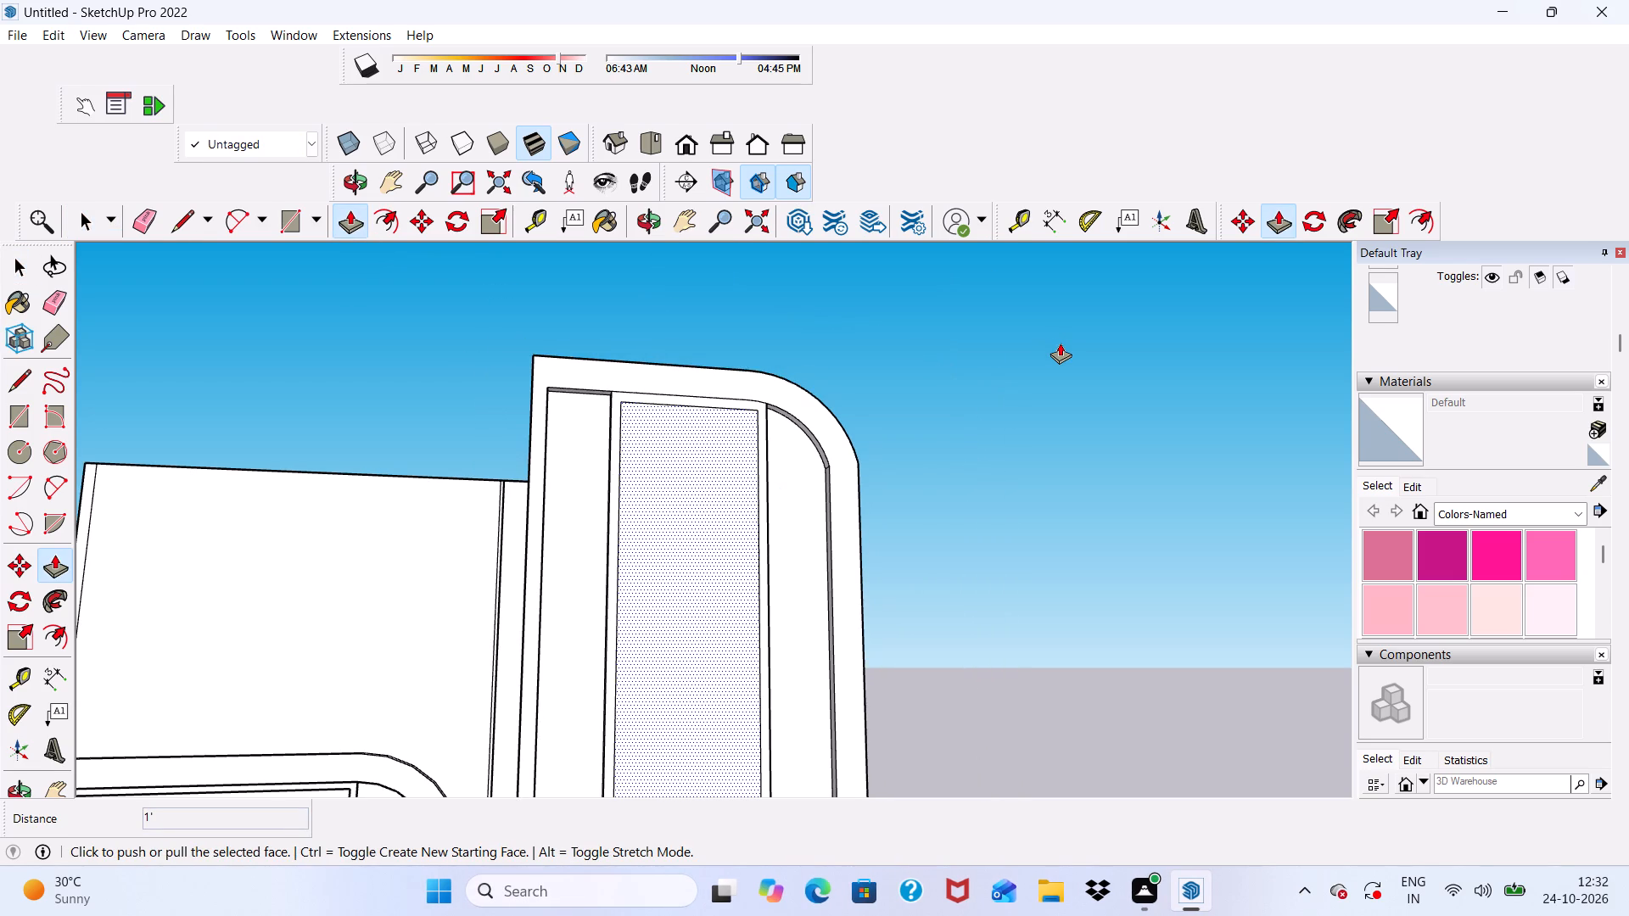
pyautogui.scroll(2, 1060, 343)
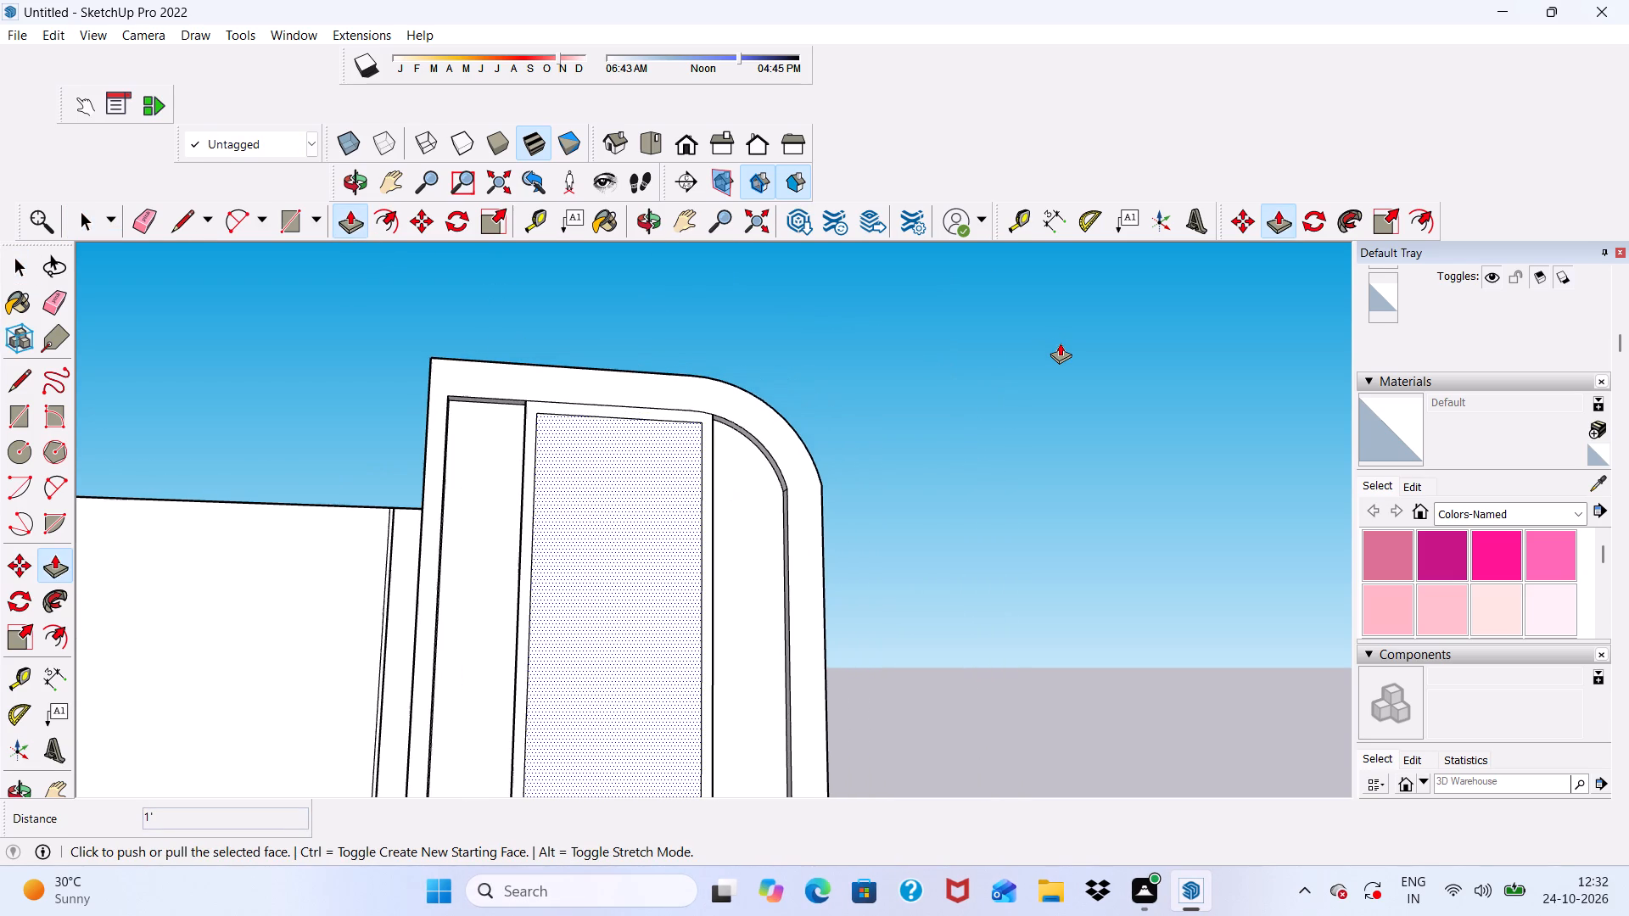
pyautogui.scroll(-1, 1057, 349)
pyautogui.moveTo(1056, 350); pyautogui.dragTo(927, 522, button='middle')
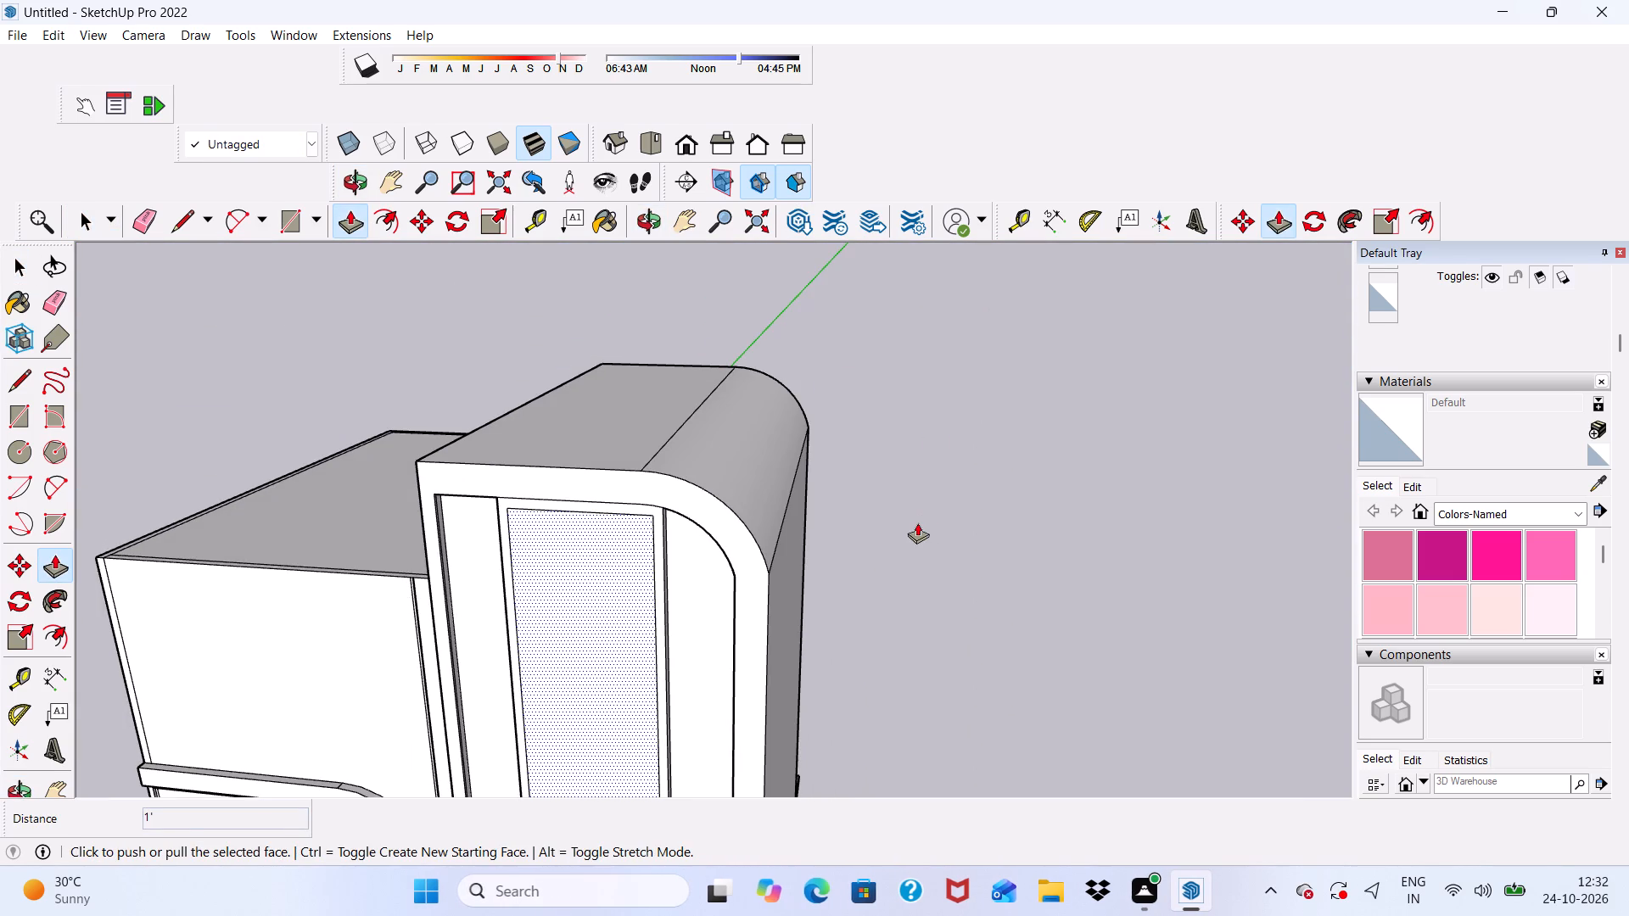
pyautogui.press('space')
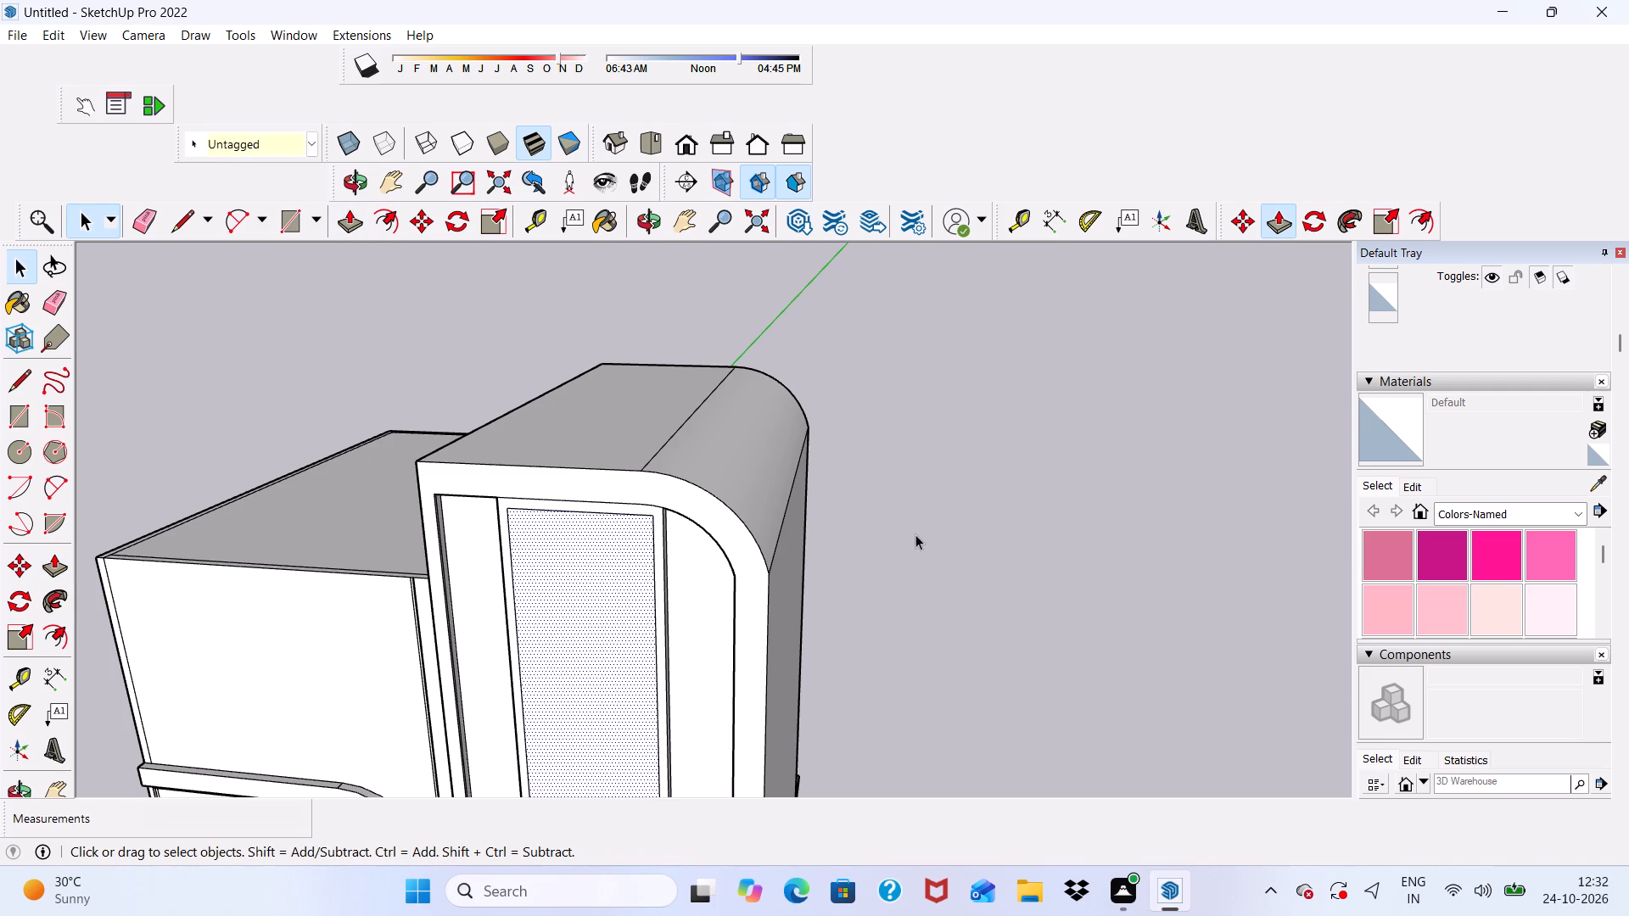
pyautogui.click(932, 388)
# Draw a vertical line about 44' 4 3/8" long from the panel's top edge to its bottom edge, just inside its left side.
pyautogui.moveTo(631, 591); pyautogui.dragTo(631, 431, button='middle')
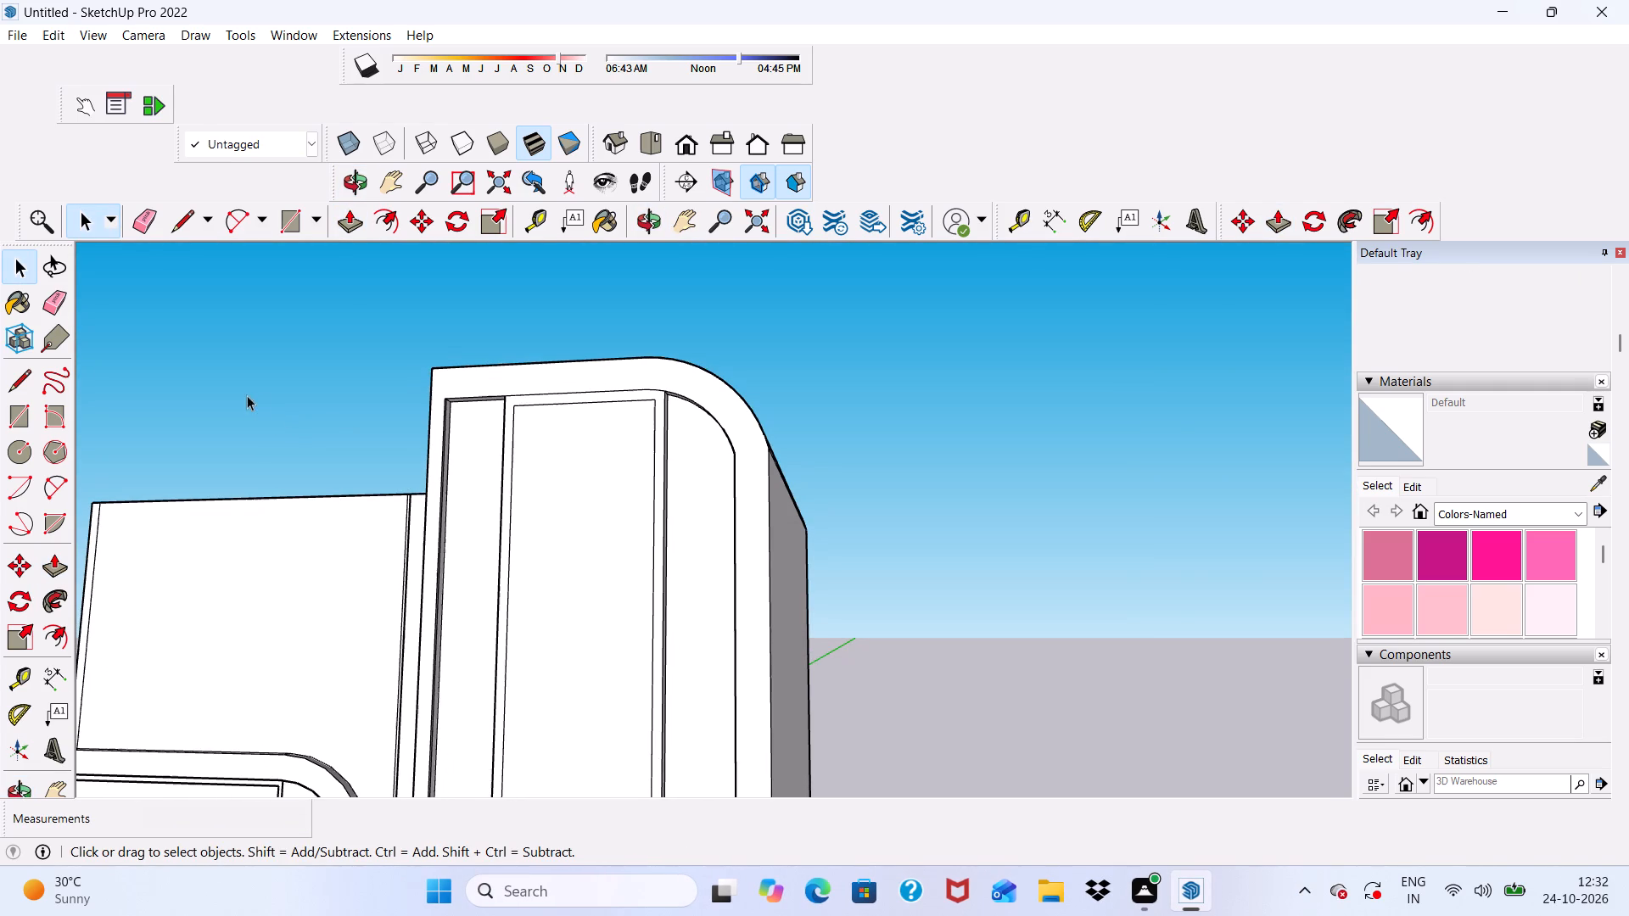
pyautogui.click(184, 219)
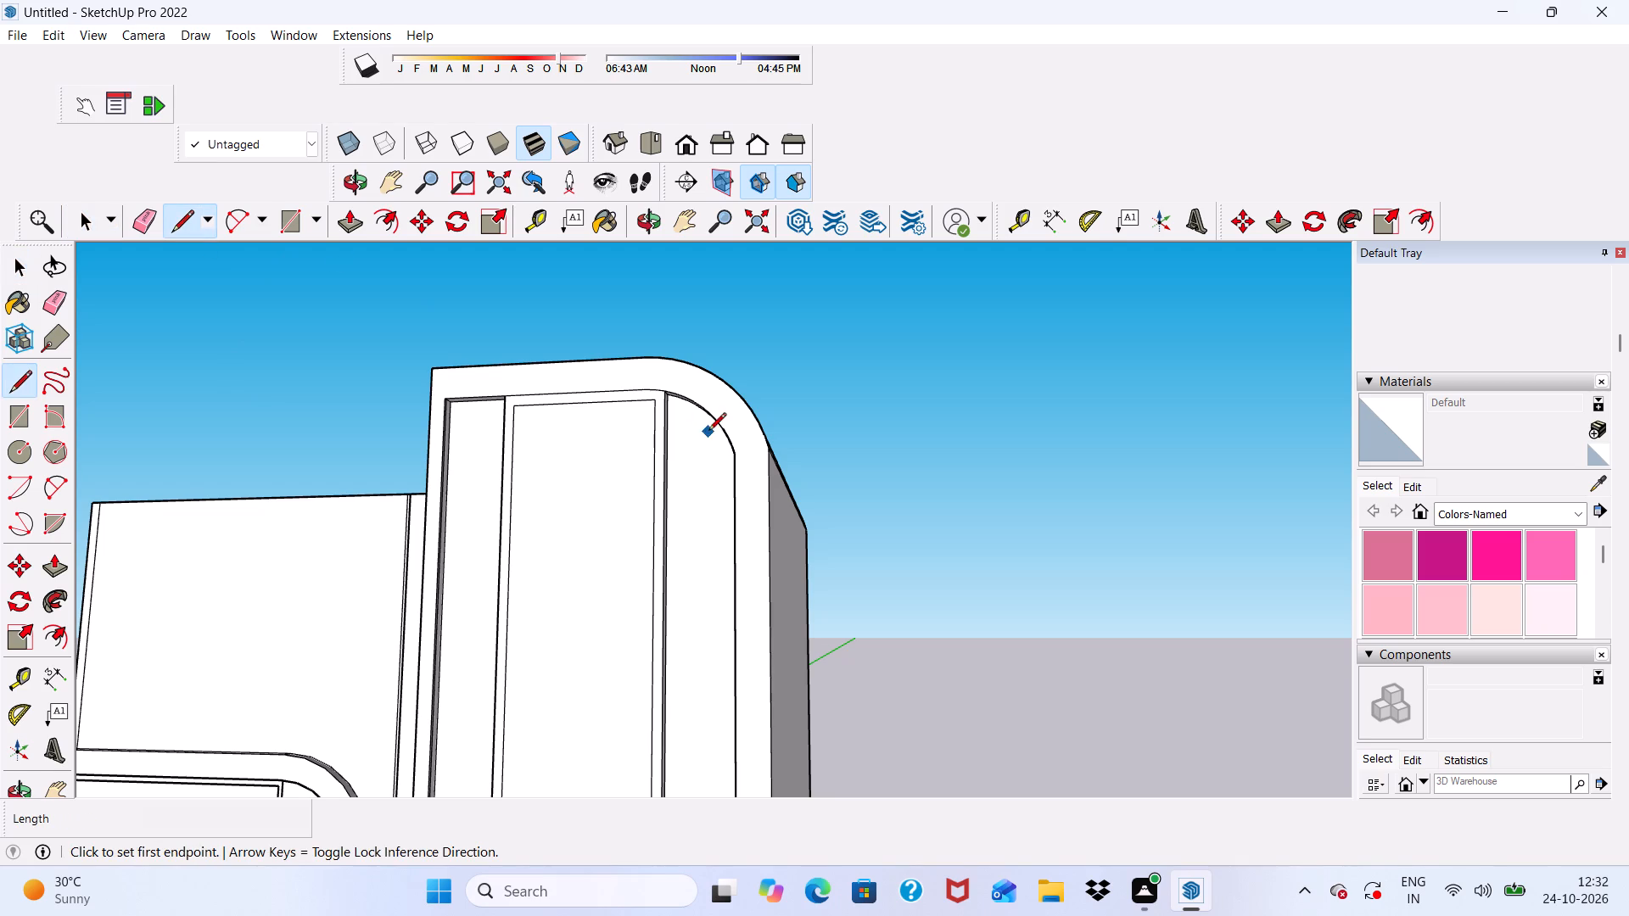
pyautogui.scroll(12, 645, 409)
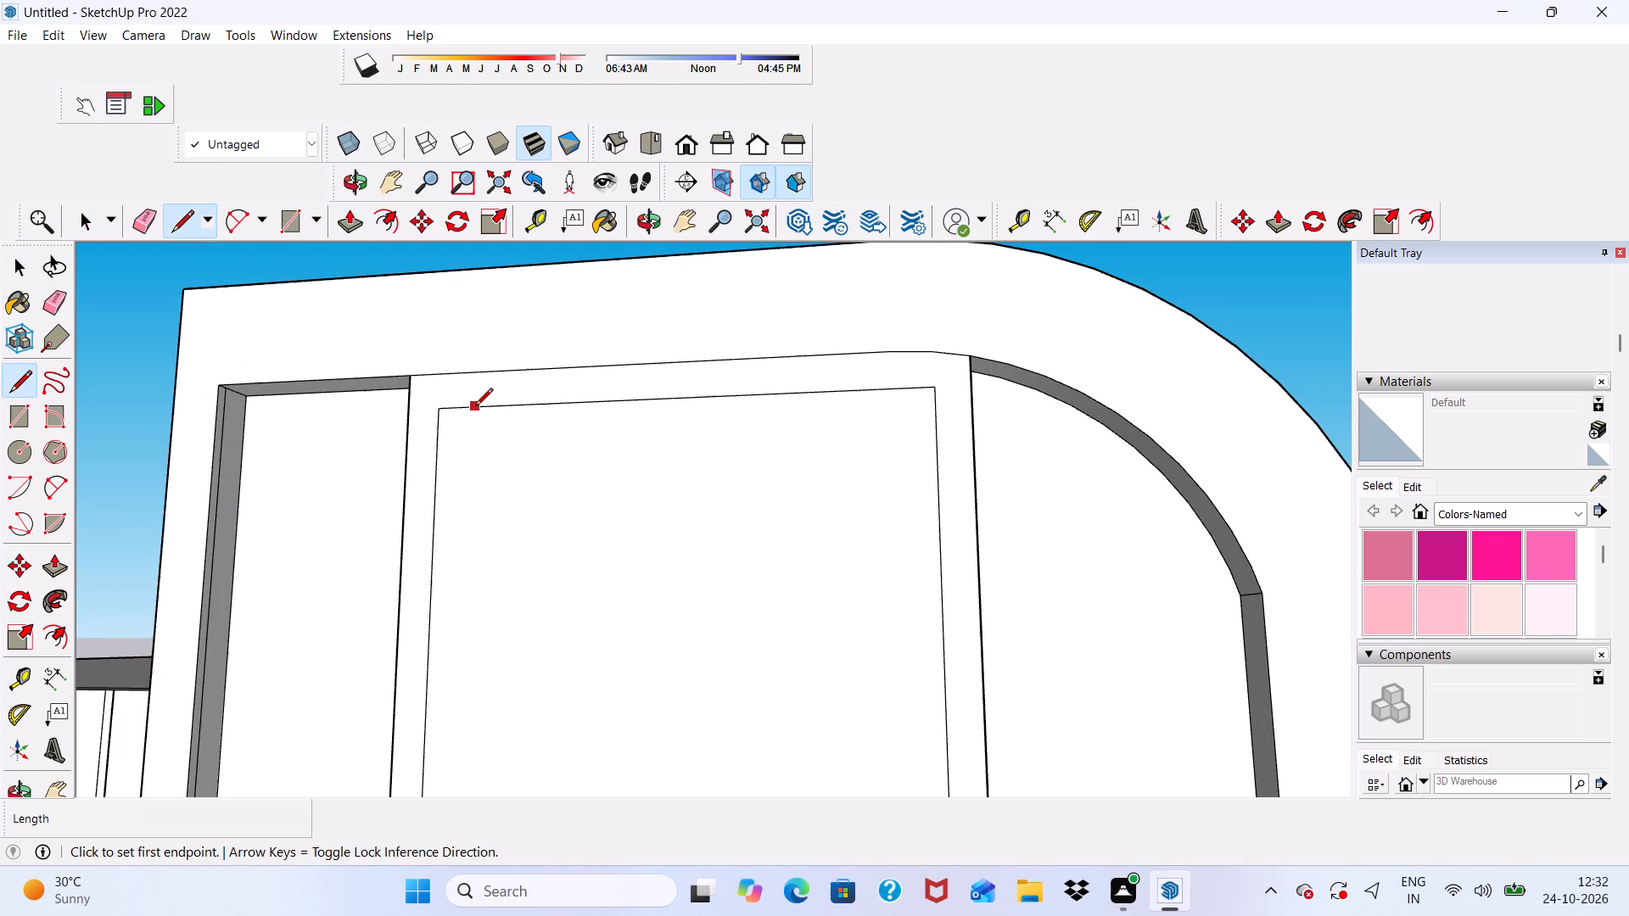
pyautogui.click(475, 407)
pyautogui.scroll(-16, 489, 371)
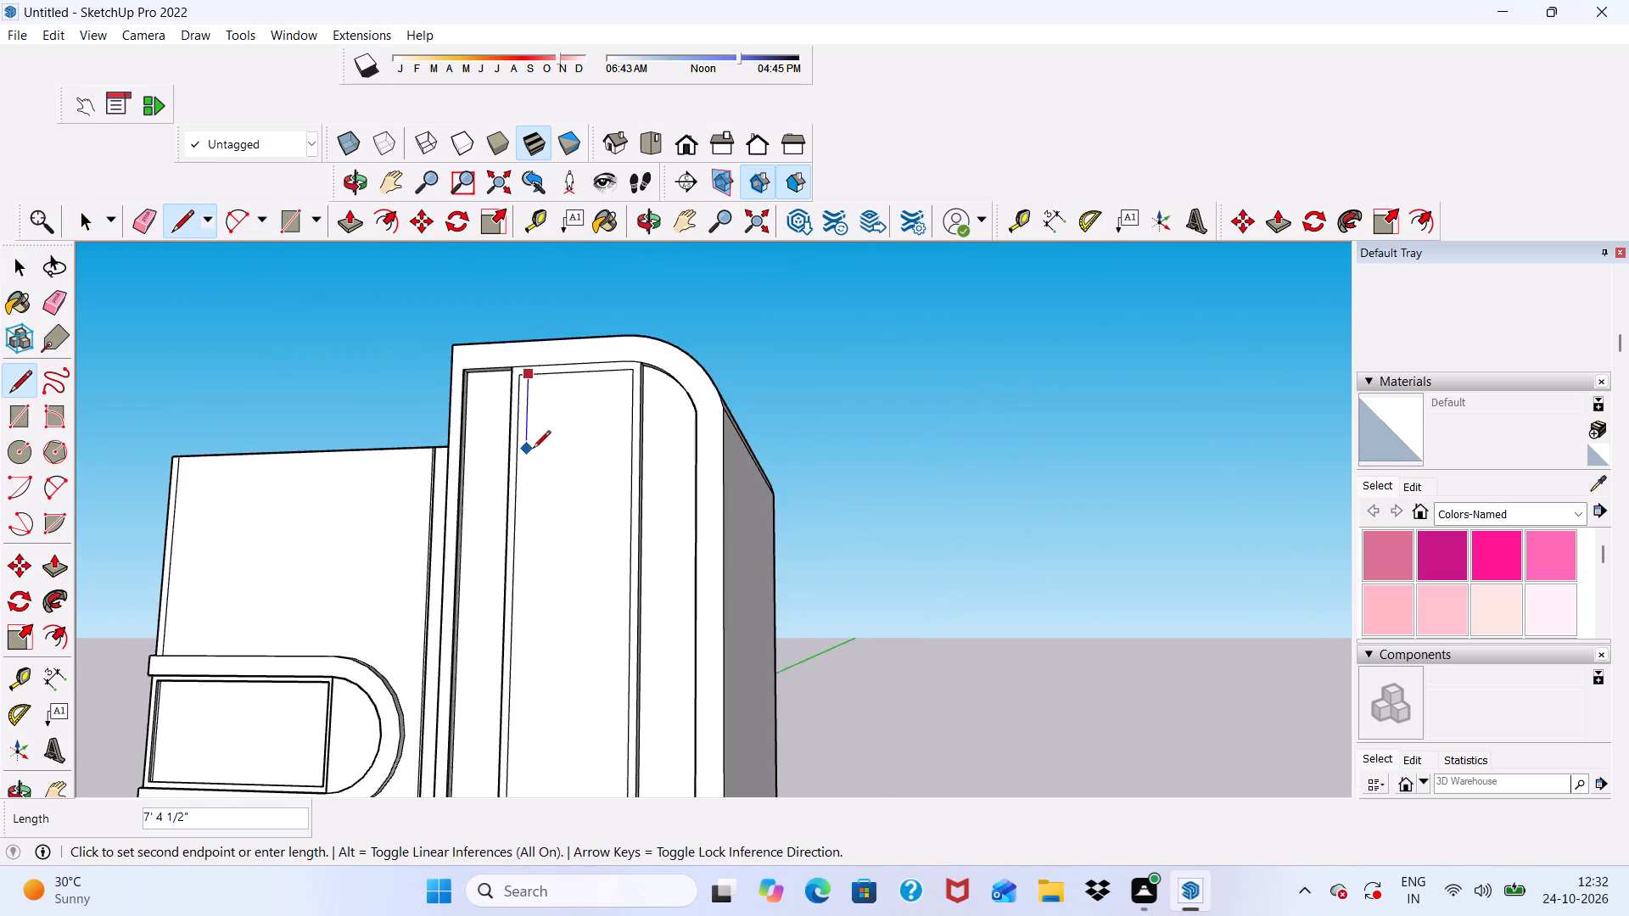
pyautogui.scroll(-3, 533, 450)
pyautogui.scroll(13, 522, 728)
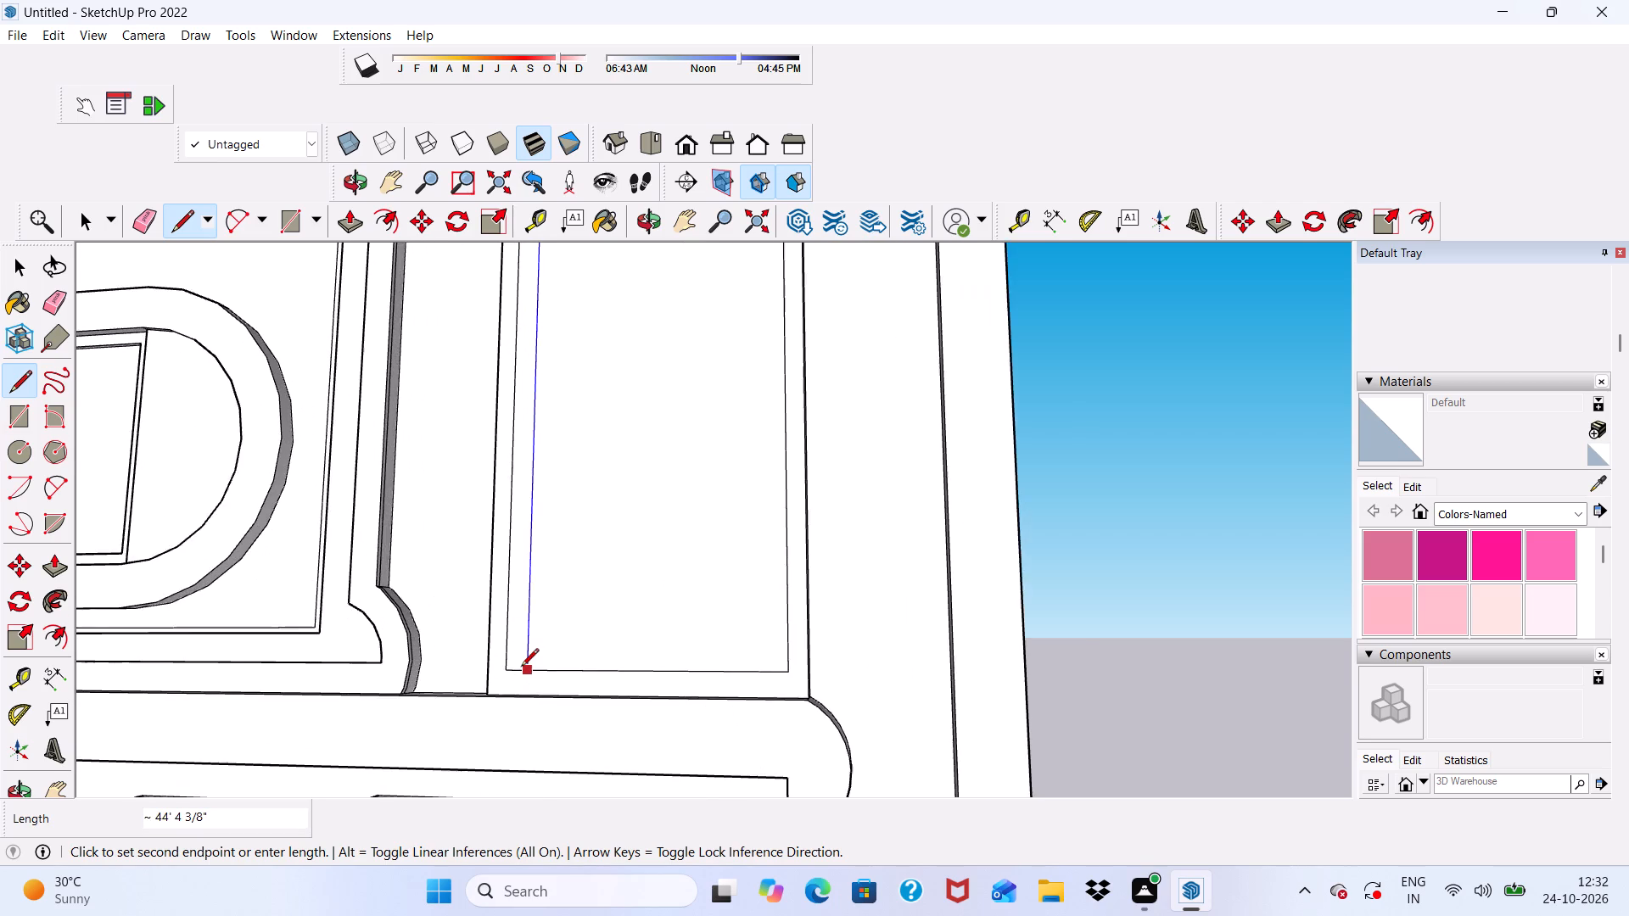
pyautogui.scroll(1, 521, 667)
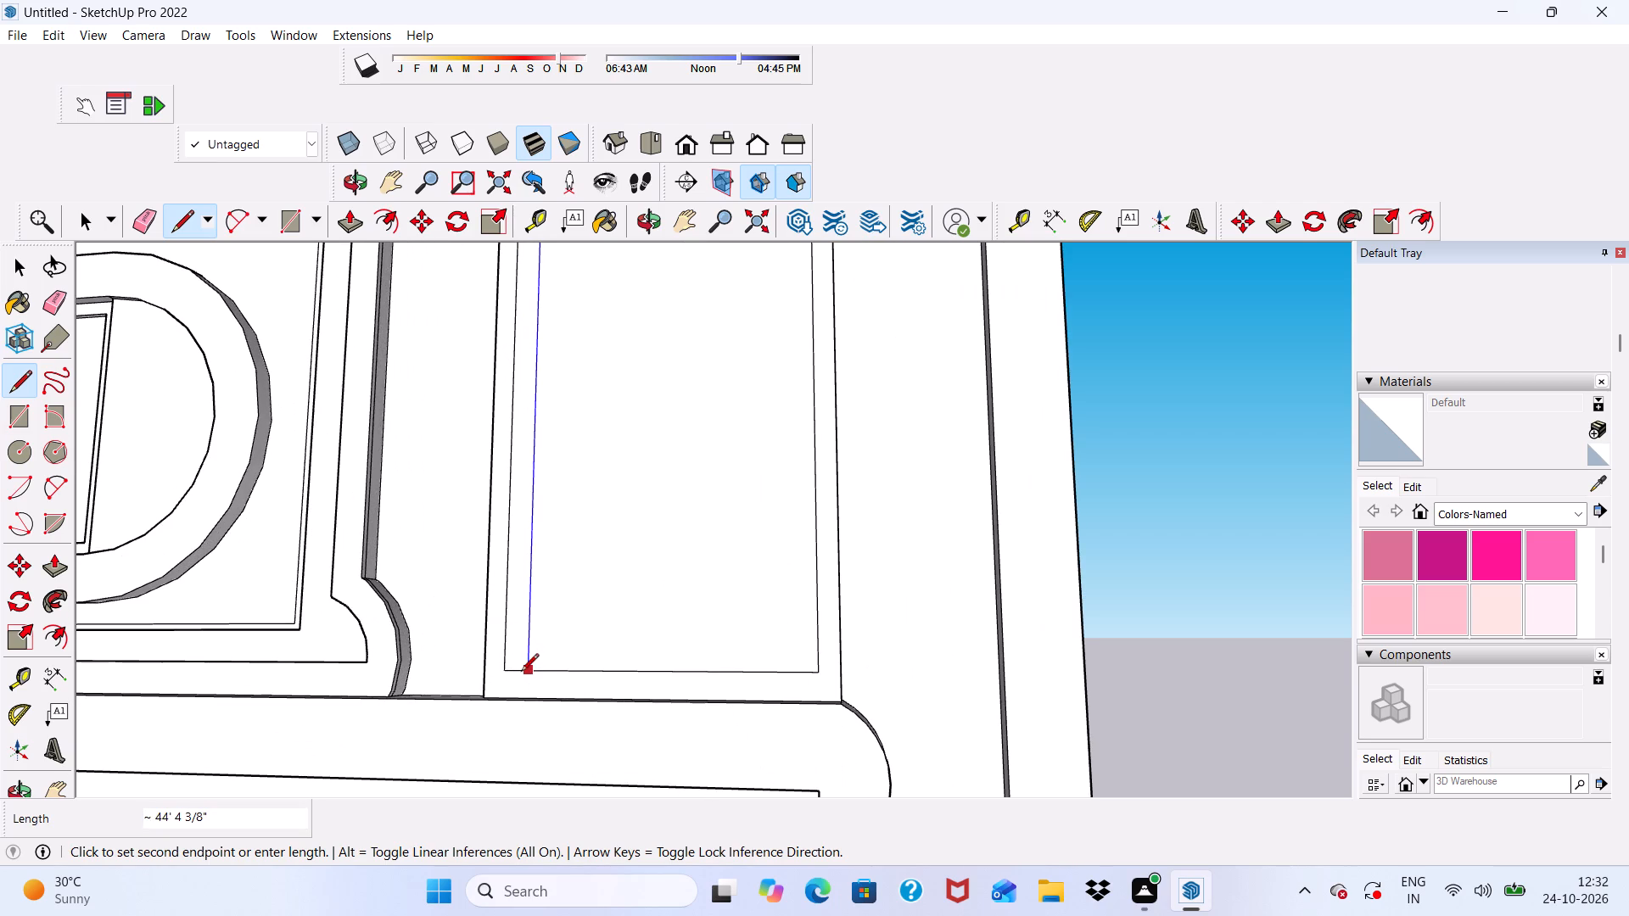
pyautogui.click(521, 673)
pyautogui.press('space')
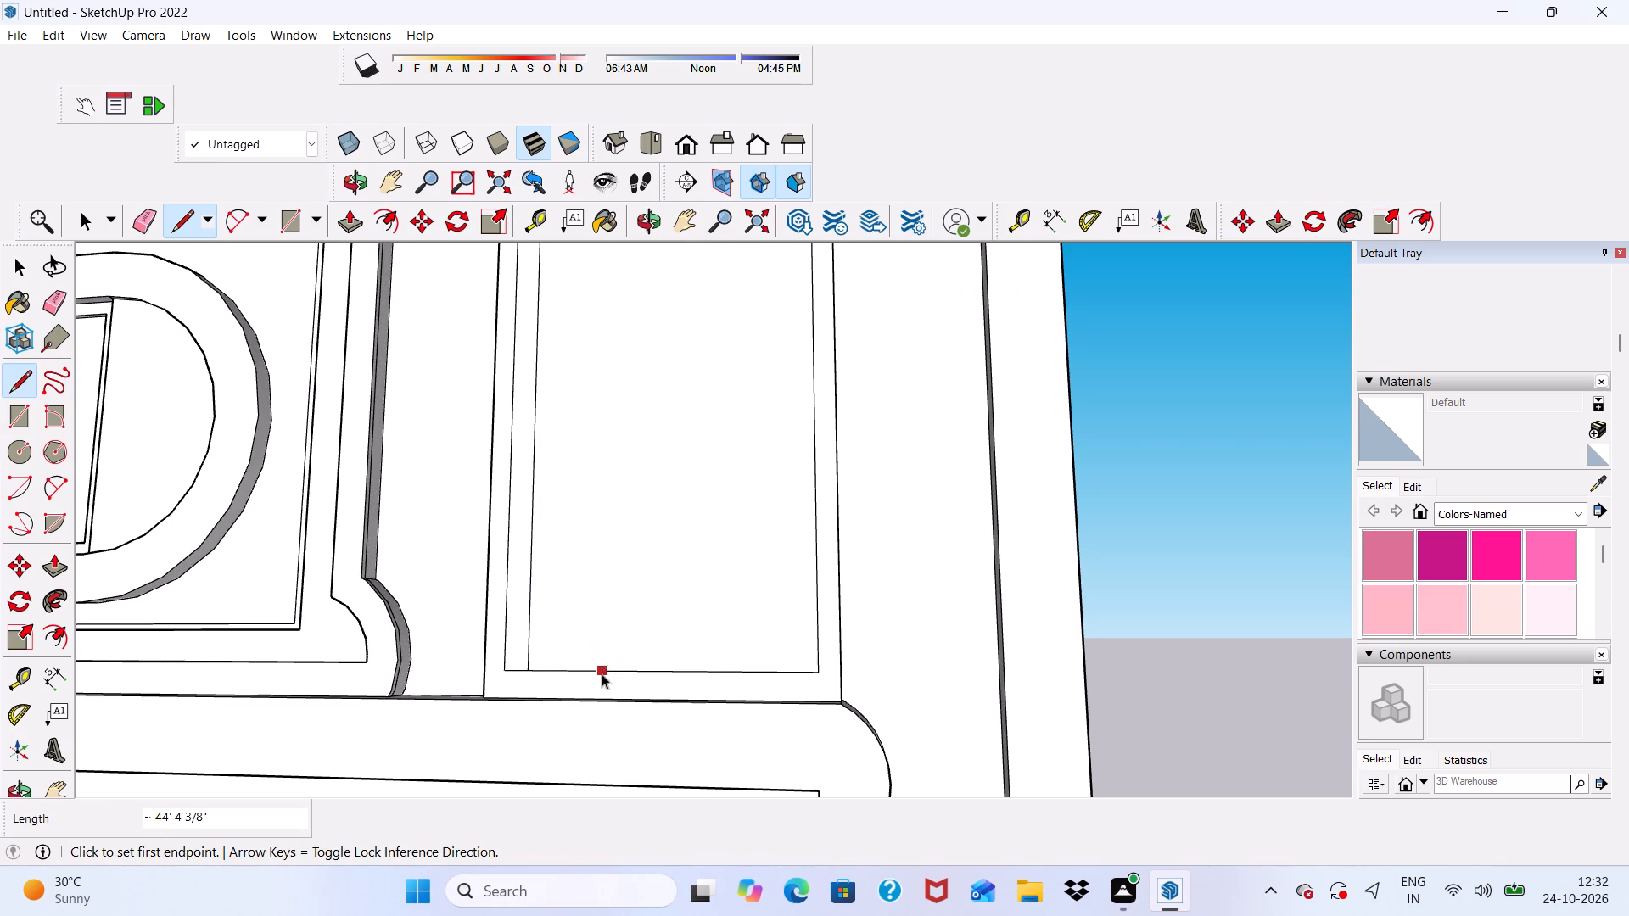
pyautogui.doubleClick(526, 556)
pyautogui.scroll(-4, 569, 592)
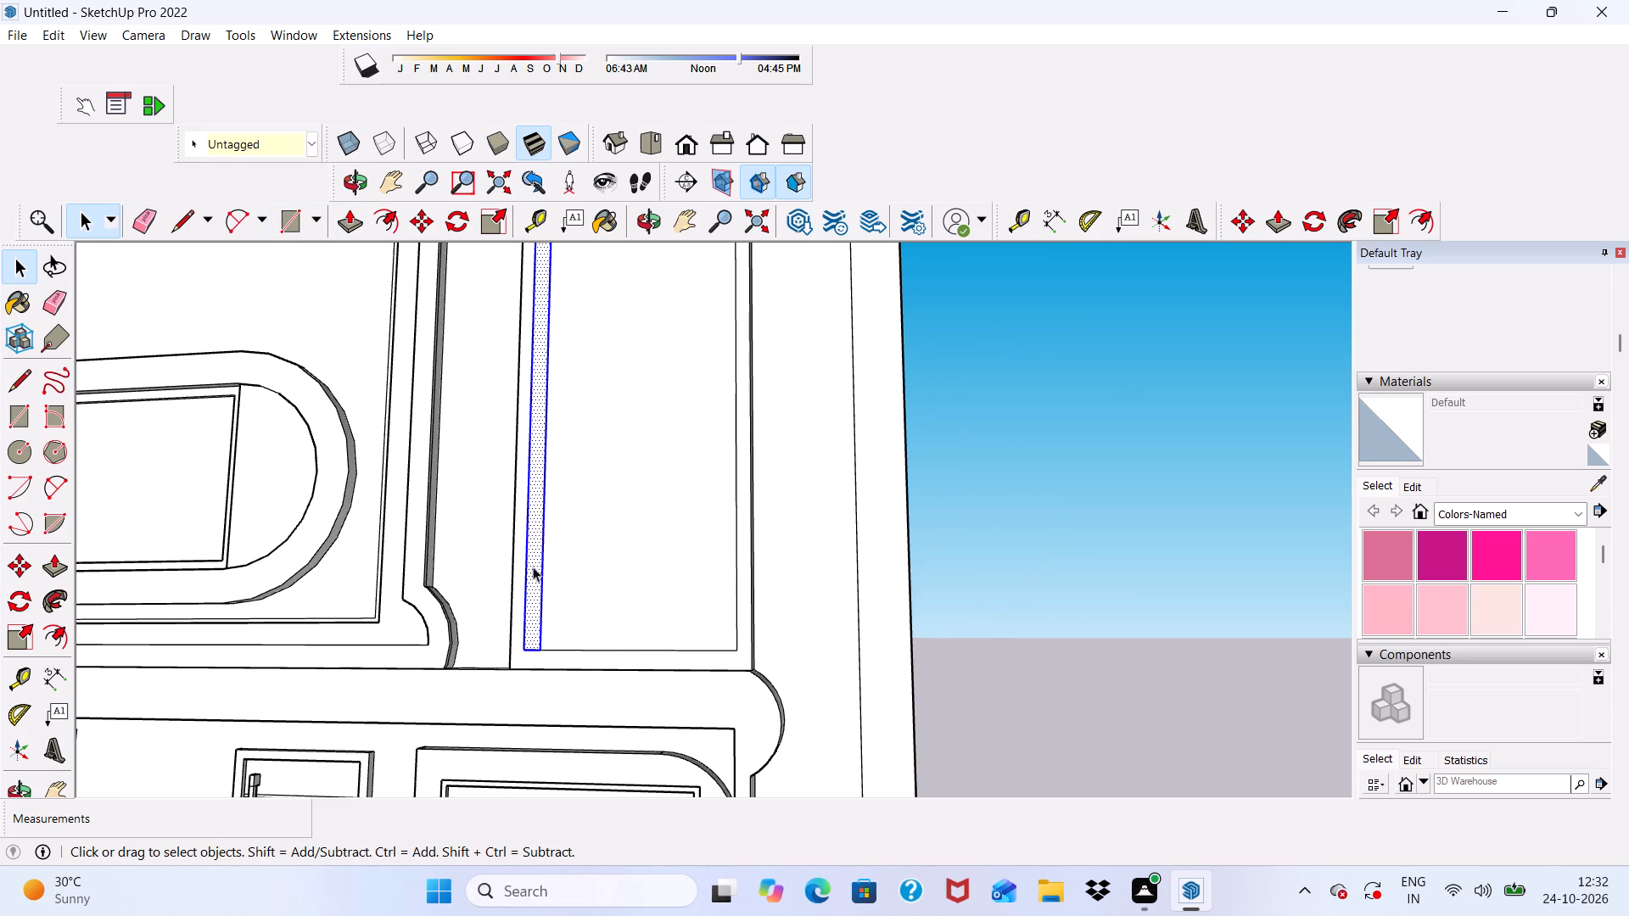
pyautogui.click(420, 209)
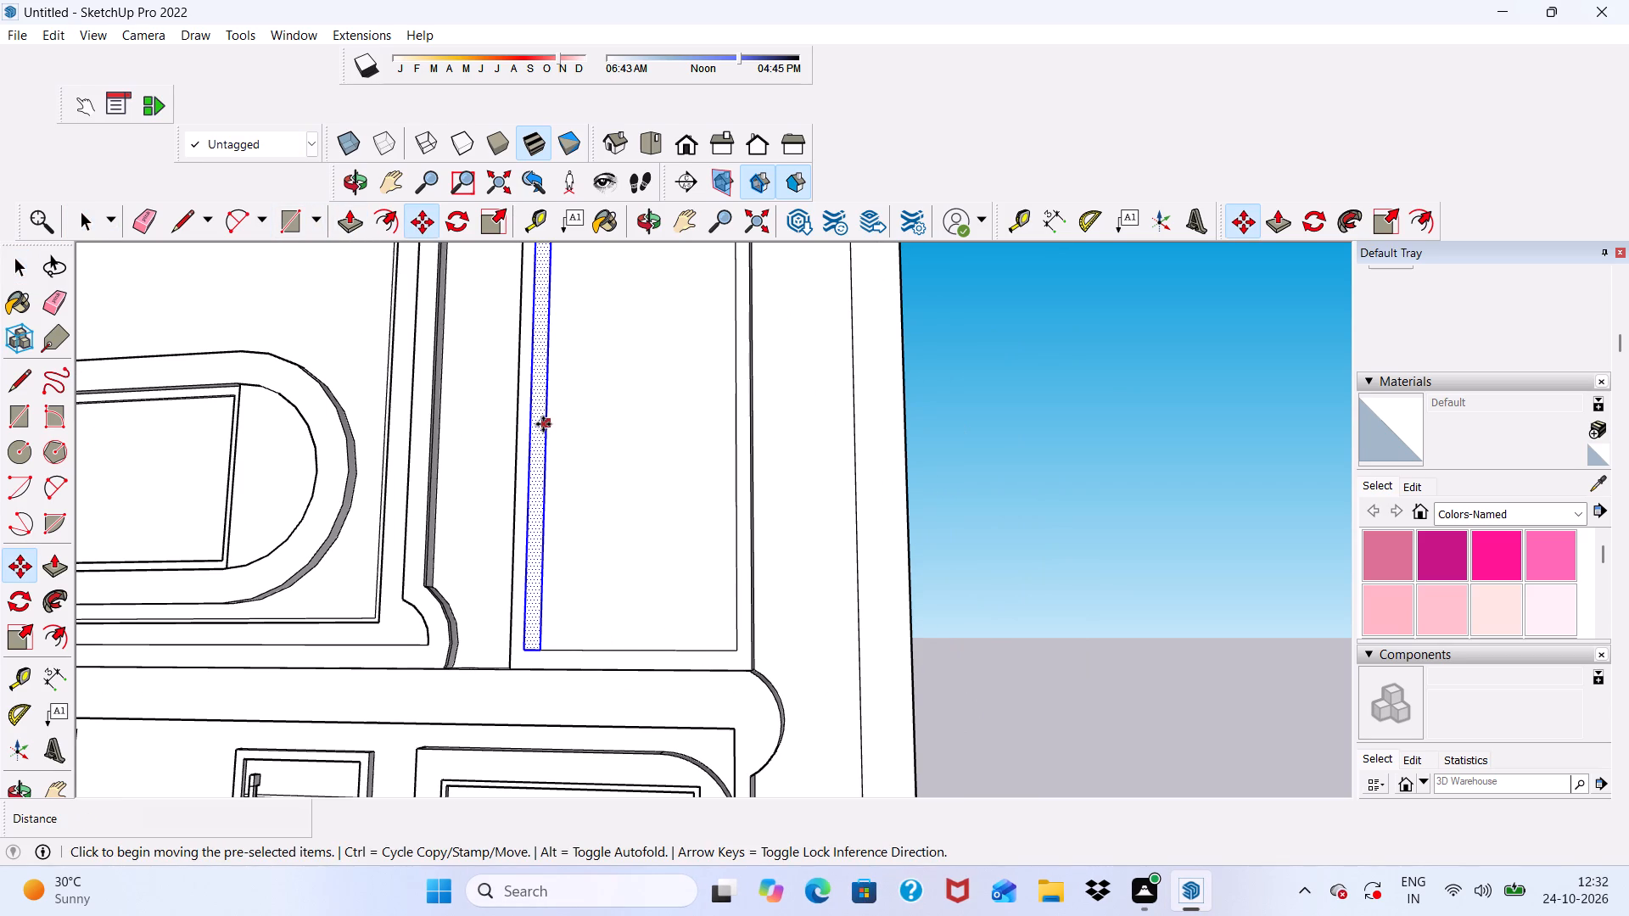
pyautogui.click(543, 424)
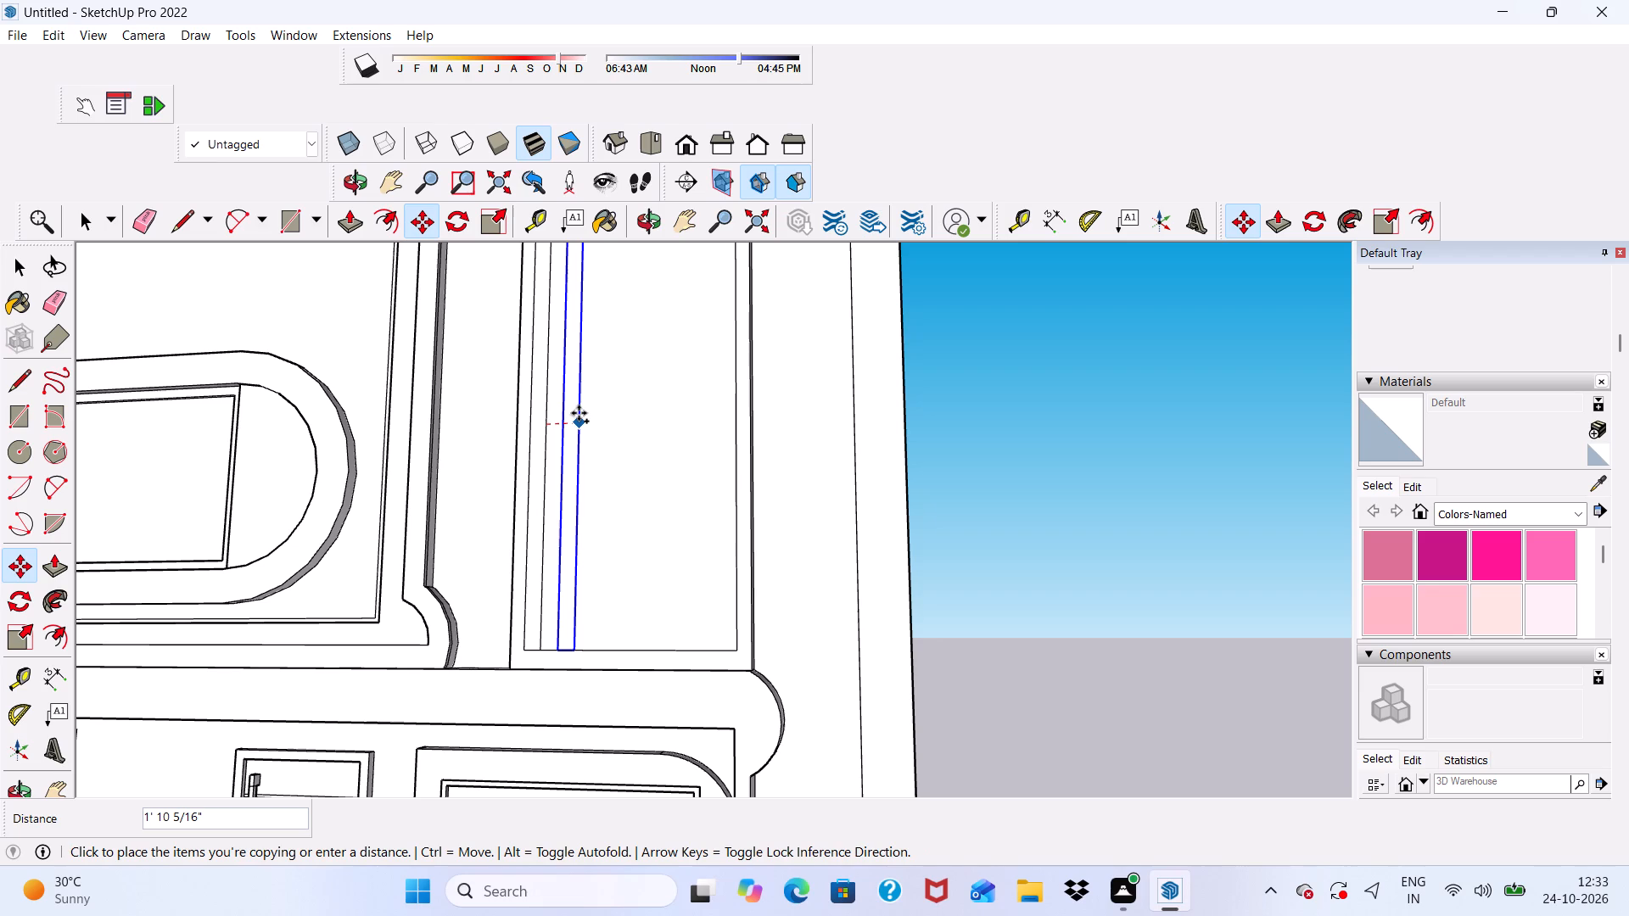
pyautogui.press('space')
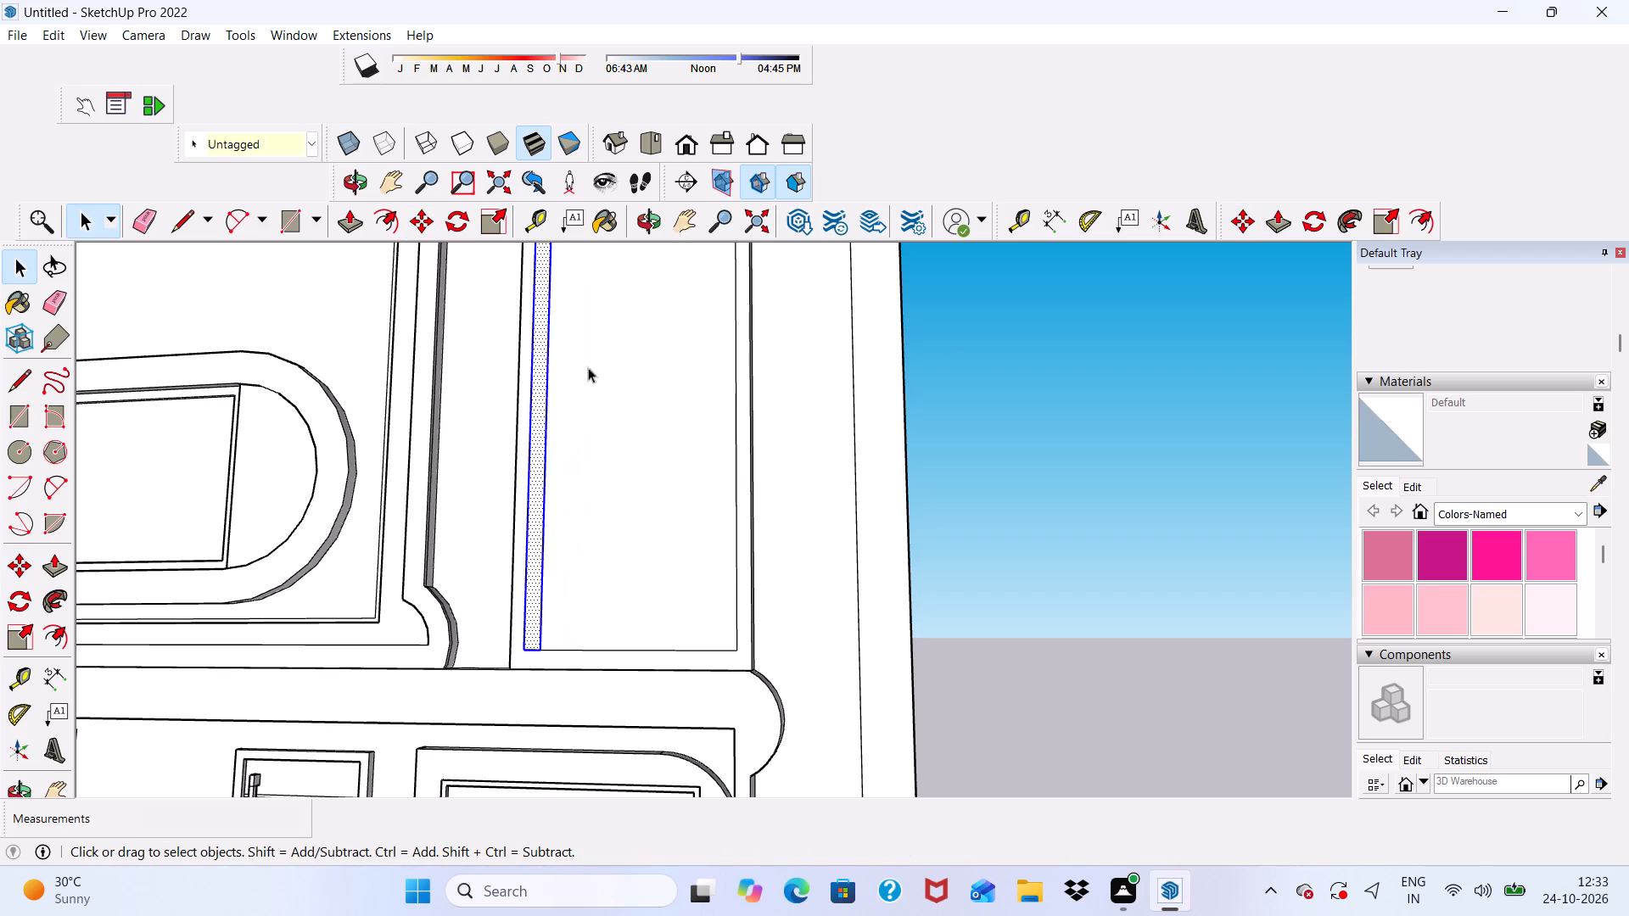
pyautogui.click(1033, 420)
# Copy the vertical line about 10 11/16" sideways across the panel and array the copy 15 times.
pyautogui.scroll(3, 646, 517)
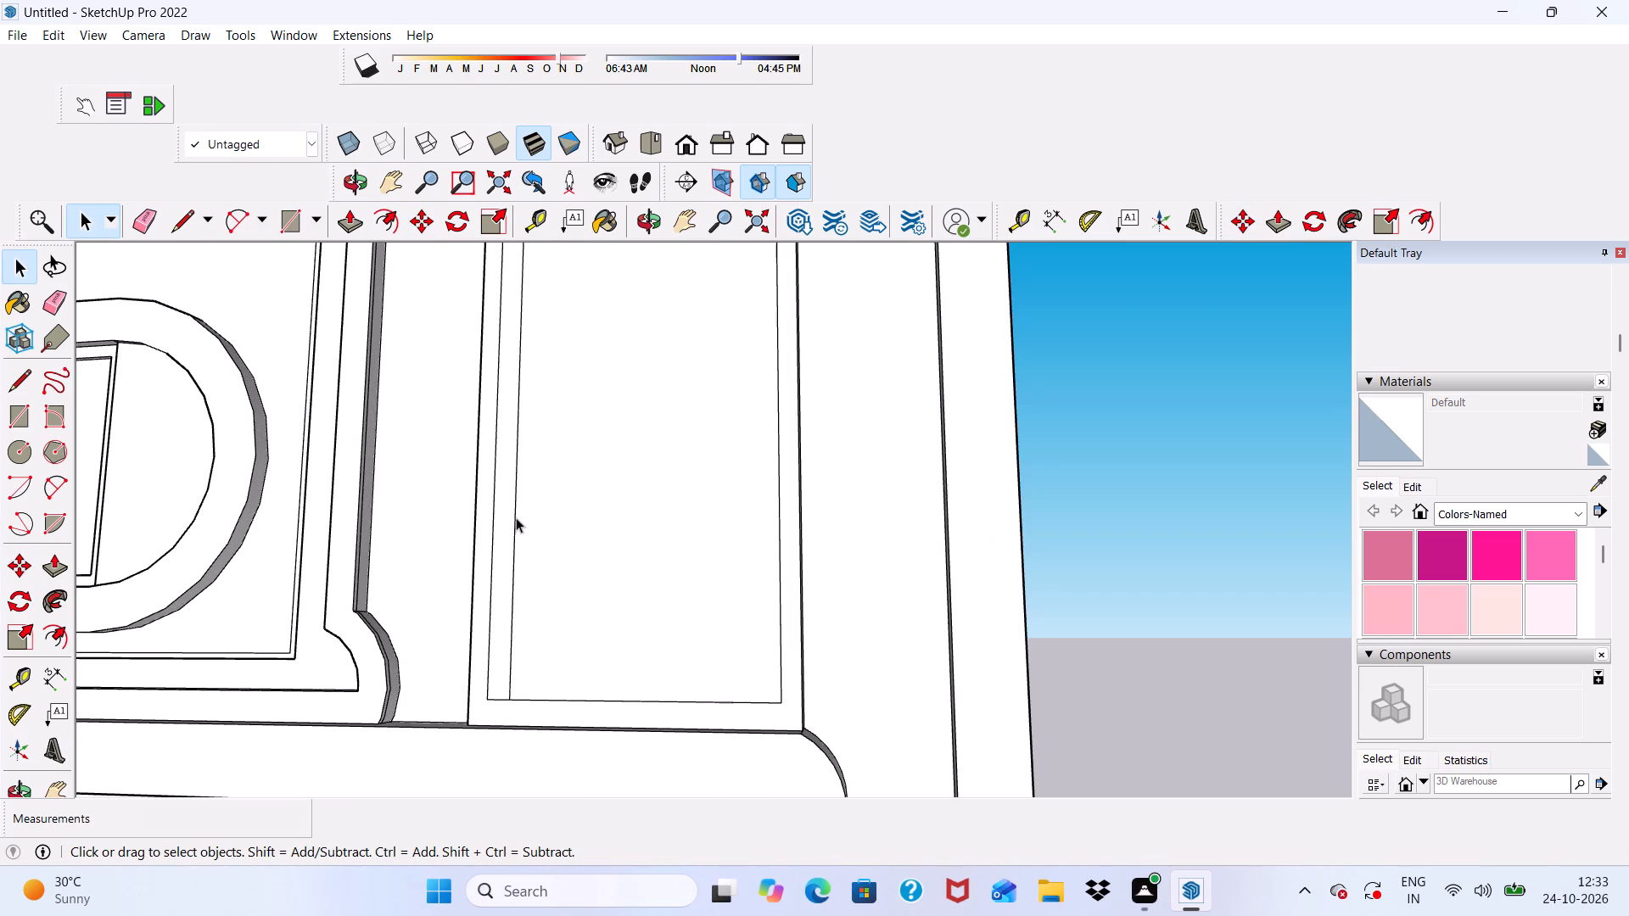
pyautogui.click(516, 517)
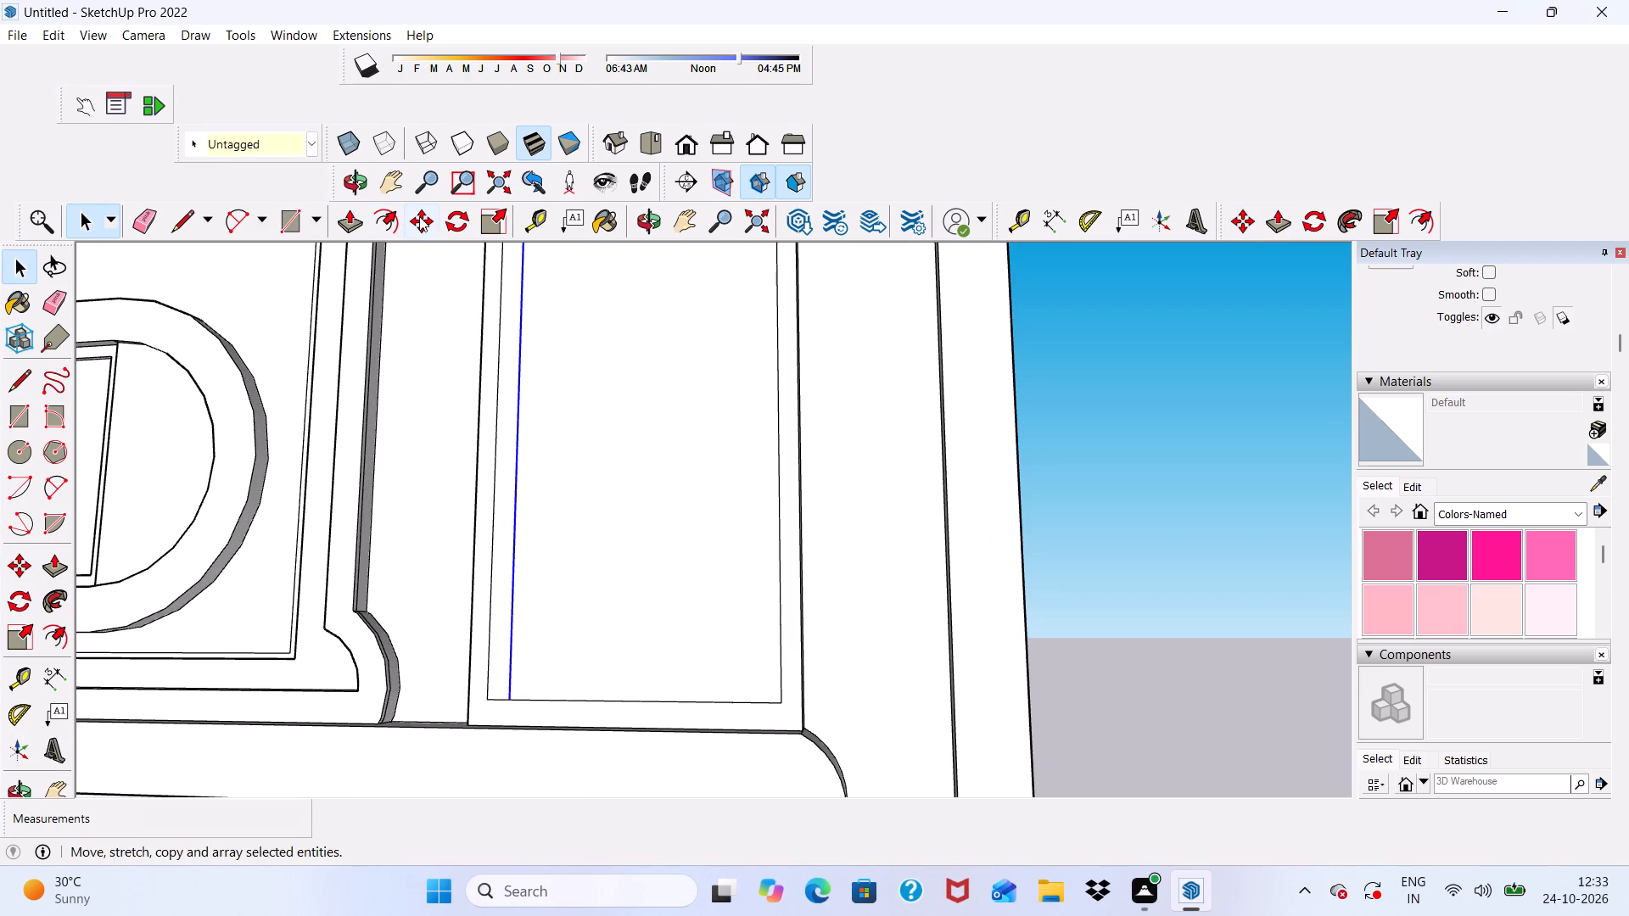
pyautogui.click(419, 216)
pyautogui.click(515, 604)
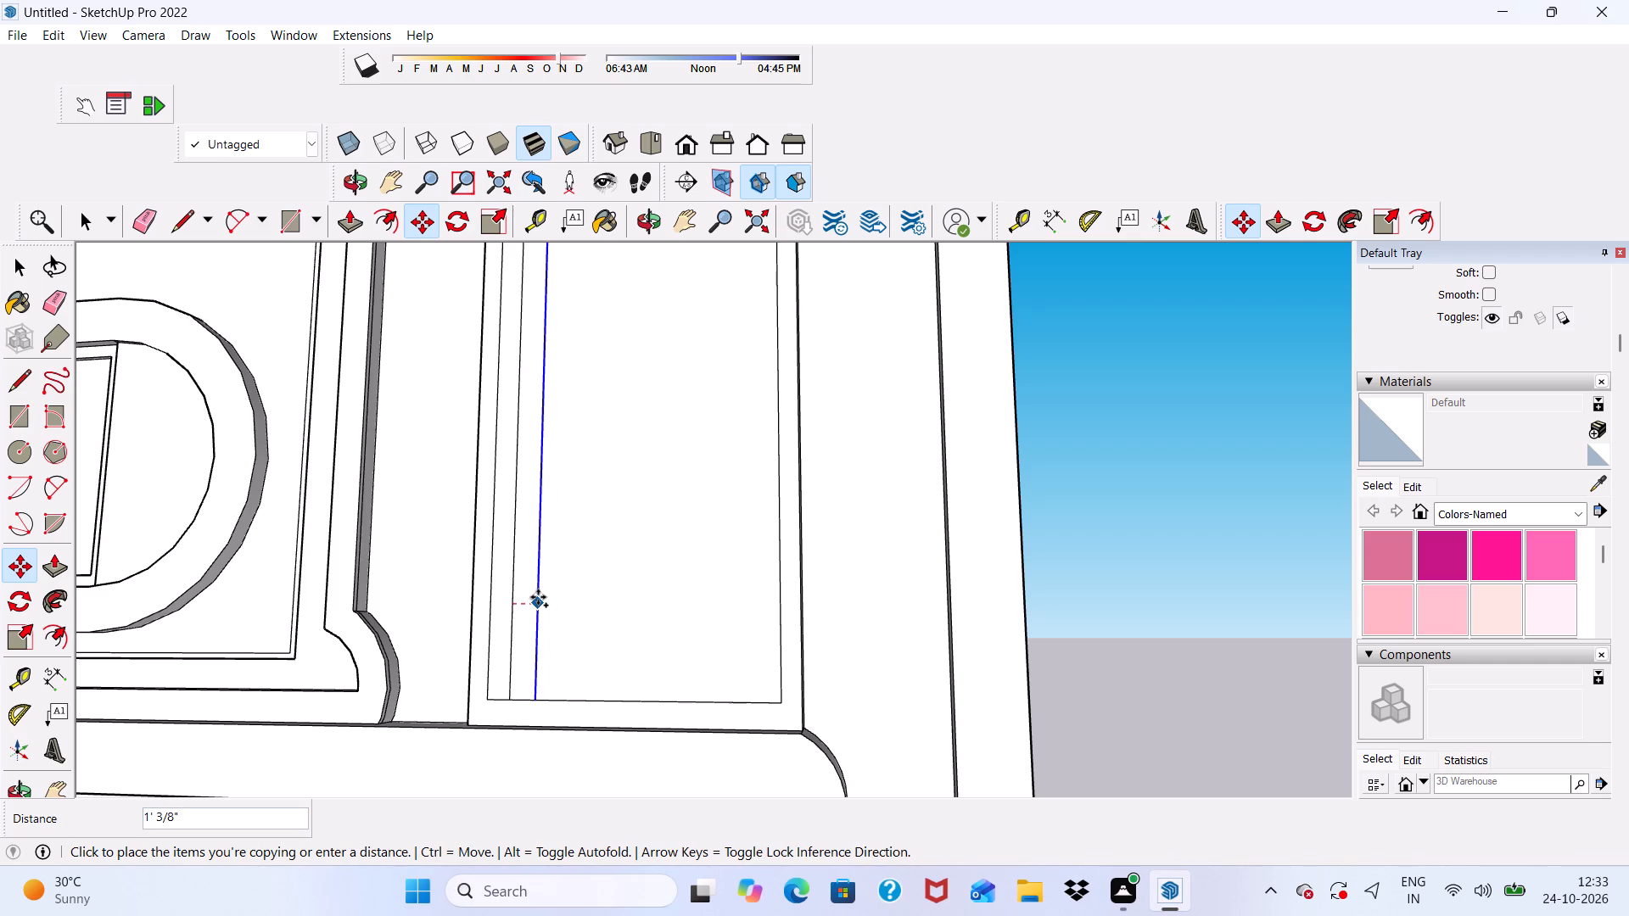
pyautogui.click(535, 599)
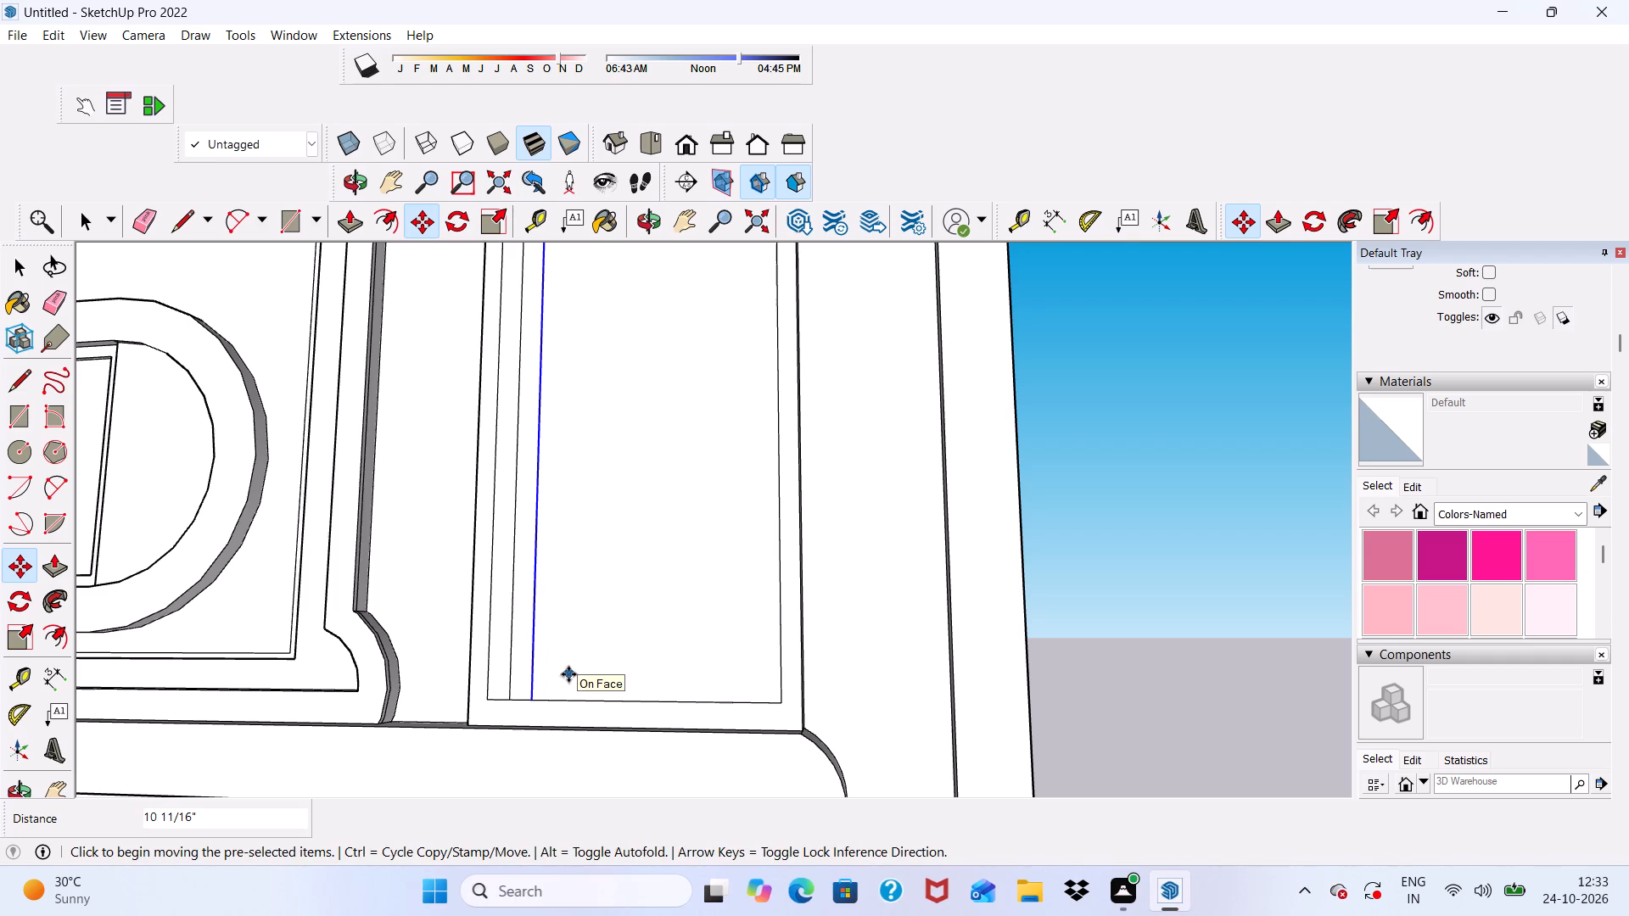
pyautogui.hotkey('shift', '*')
pyautogui.write('15')
pyautogui.press('Return')
# Erase the surplus arrayed line that falls on the frame's right strip, just outside the panel.
pyautogui.scroll(-6, 623, 637)
pyautogui.moveTo(911, 554); pyautogui.dragTo(908, 581, button='middle')
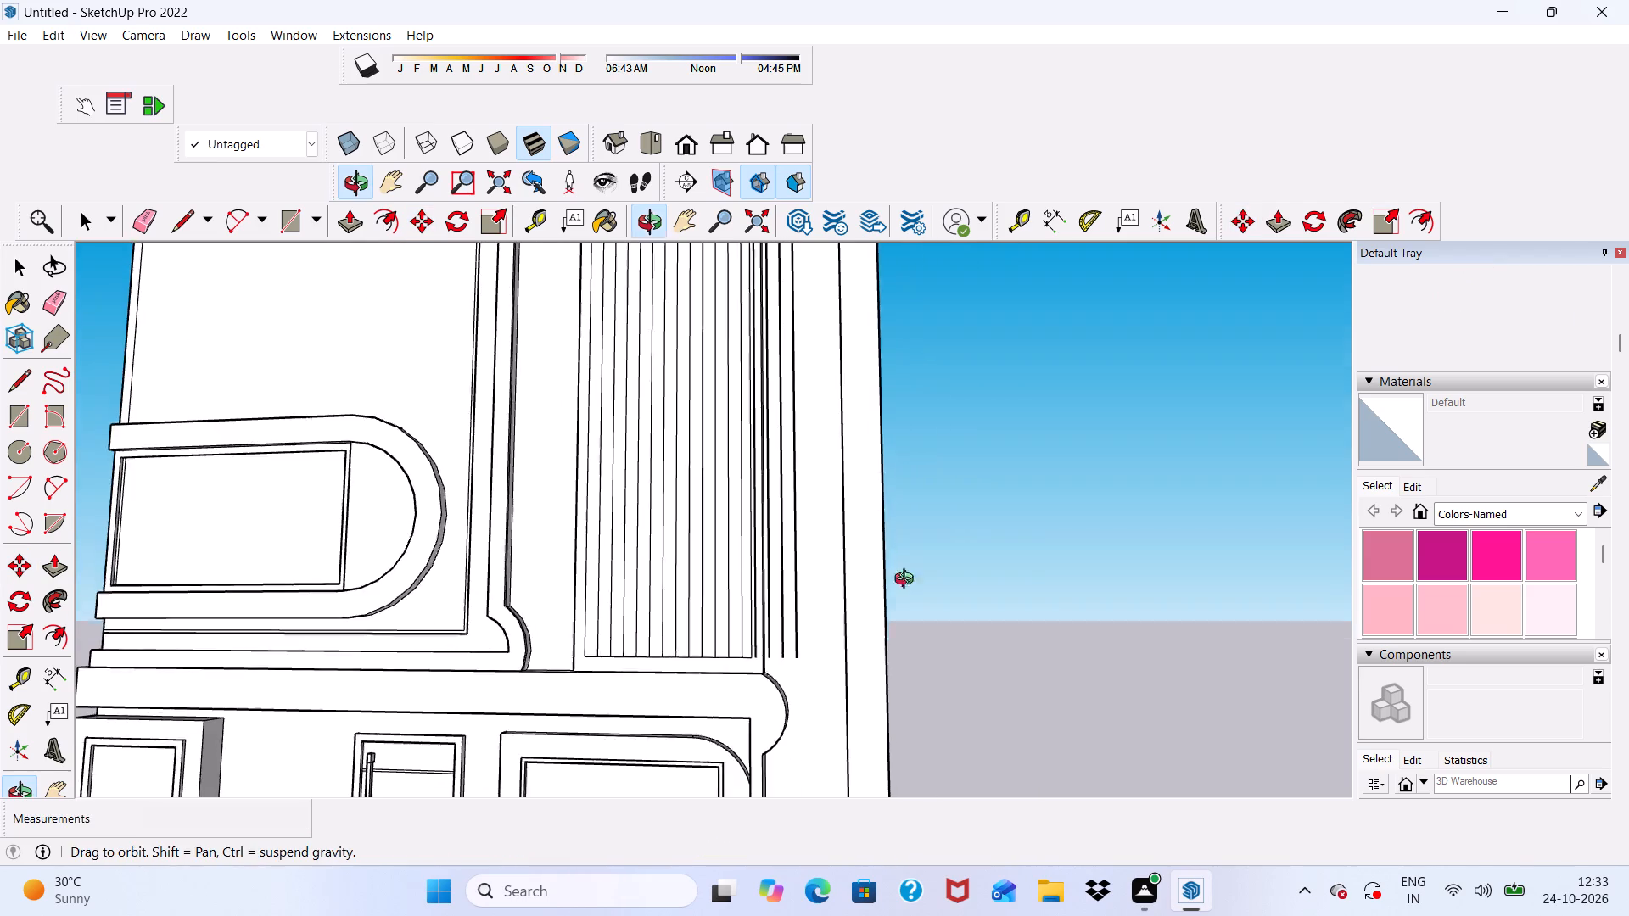
pyautogui.moveTo(908, 581); pyautogui.dragTo(670, 684, button='middle')
pyautogui.scroll(16, 667, 672)
pyautogui.moveTo(669, 653); pyautogui.dragTo(725, 623, button='middle')
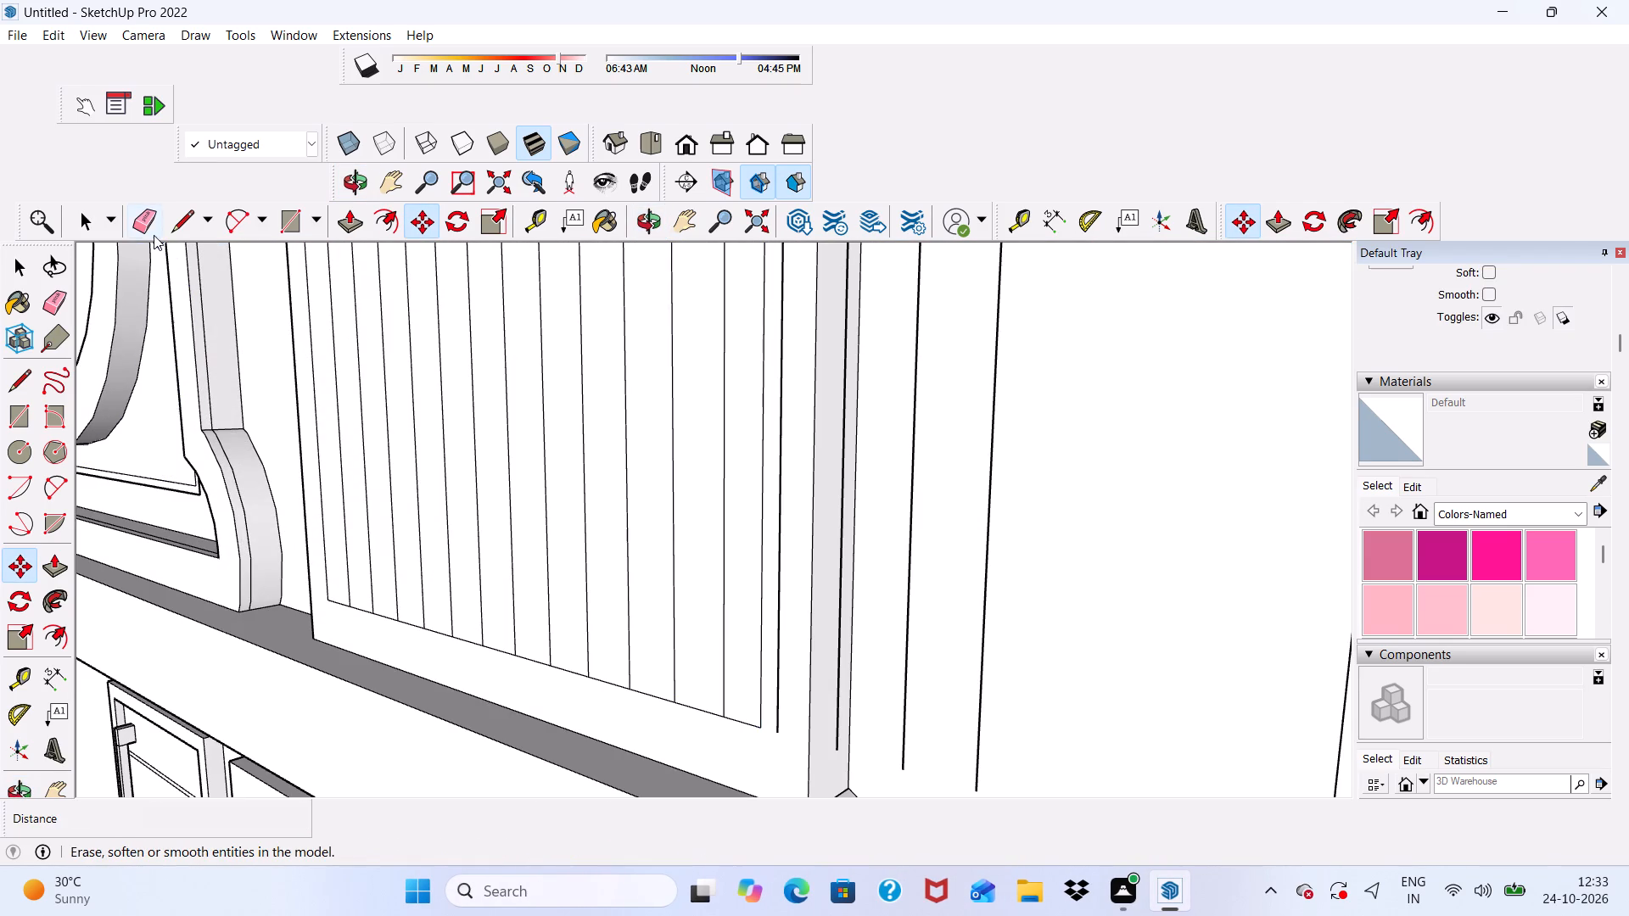
pyautogui.click(146, 227)
pyautogui.scroll(9, 838, 717)
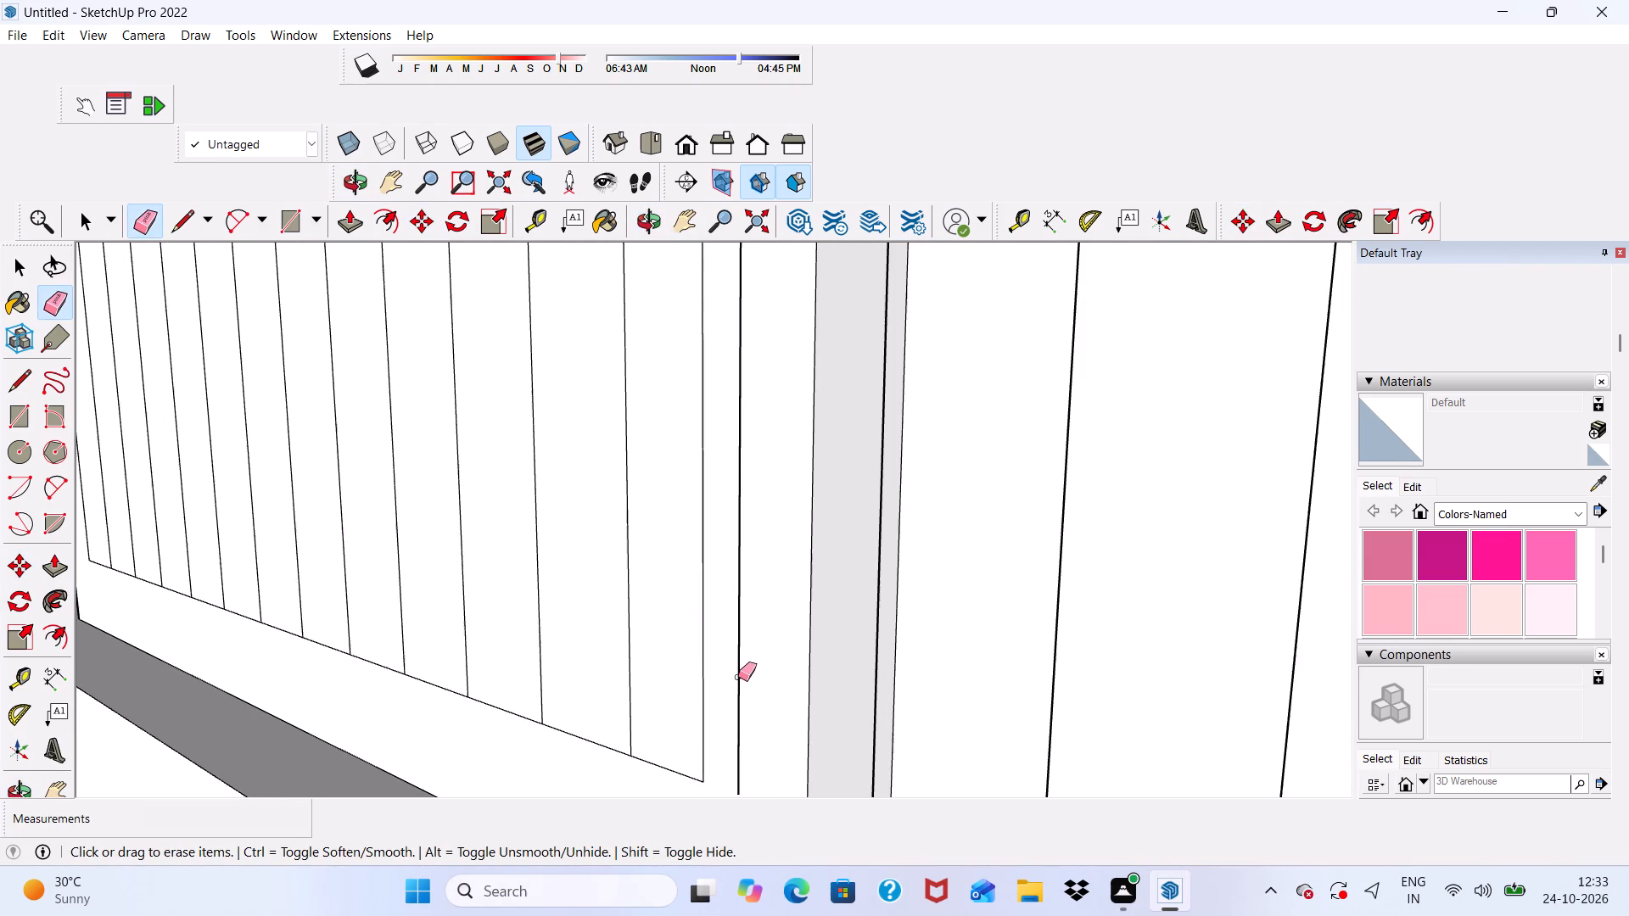
pyautogui.click(738, 677)
pyautogui.scroll(4, 885, 606)
pyautogui.scroll(-9, 910, 589)
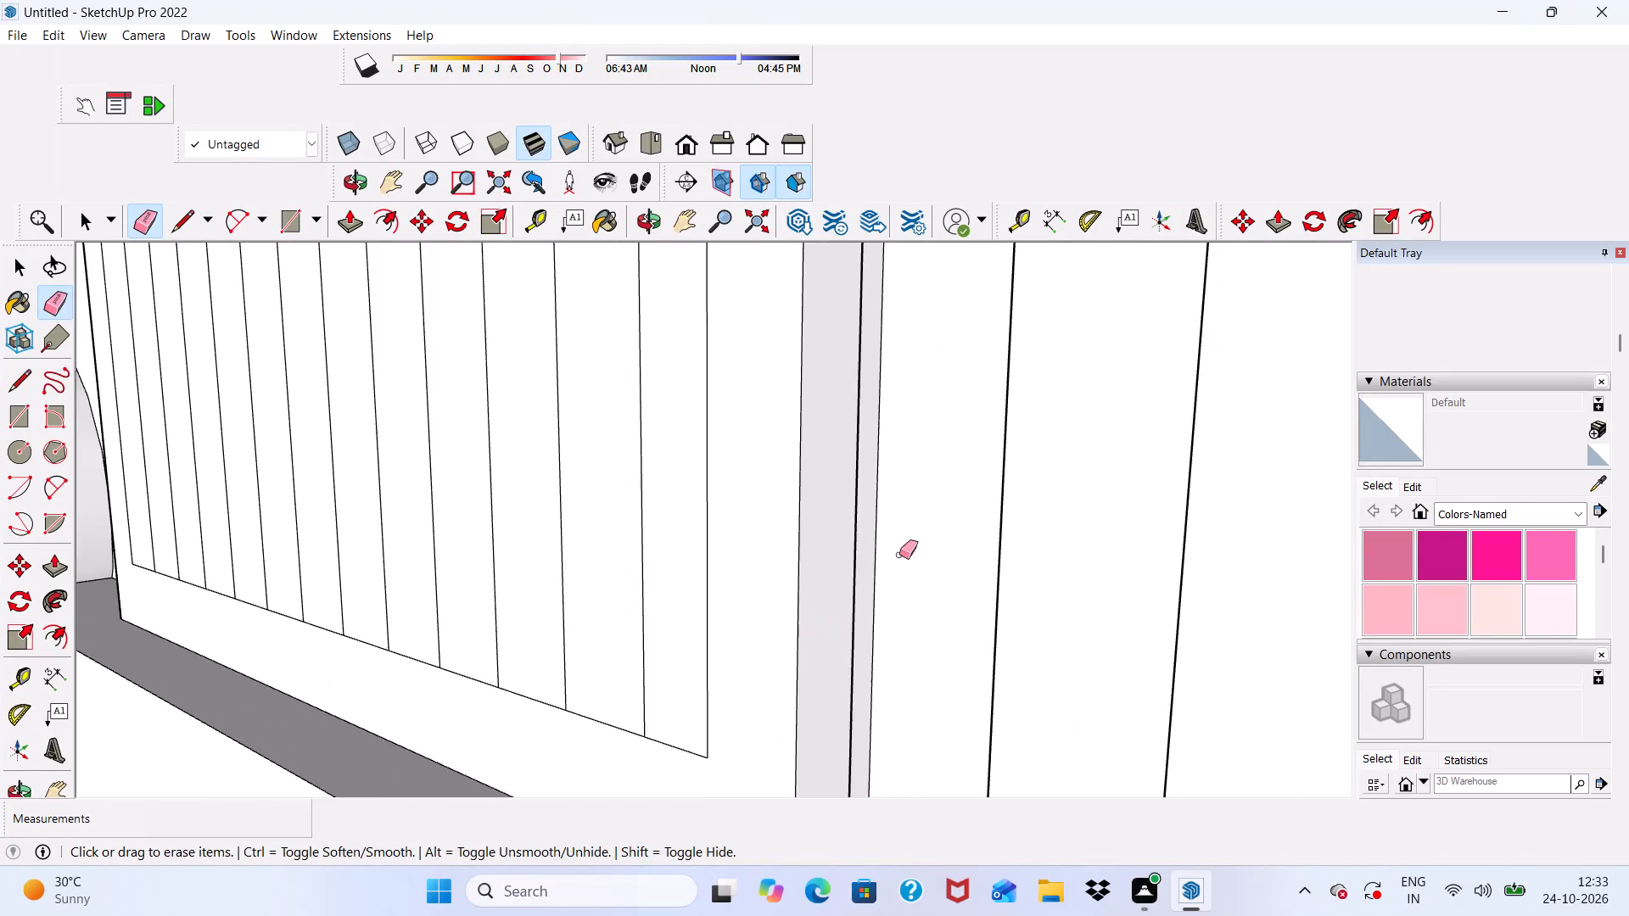
pyautogui.scroll(-4, 899, 555)
pyautogui.moveTo(751, 661); pyautogui.dragTo(888, 640, button='middle')
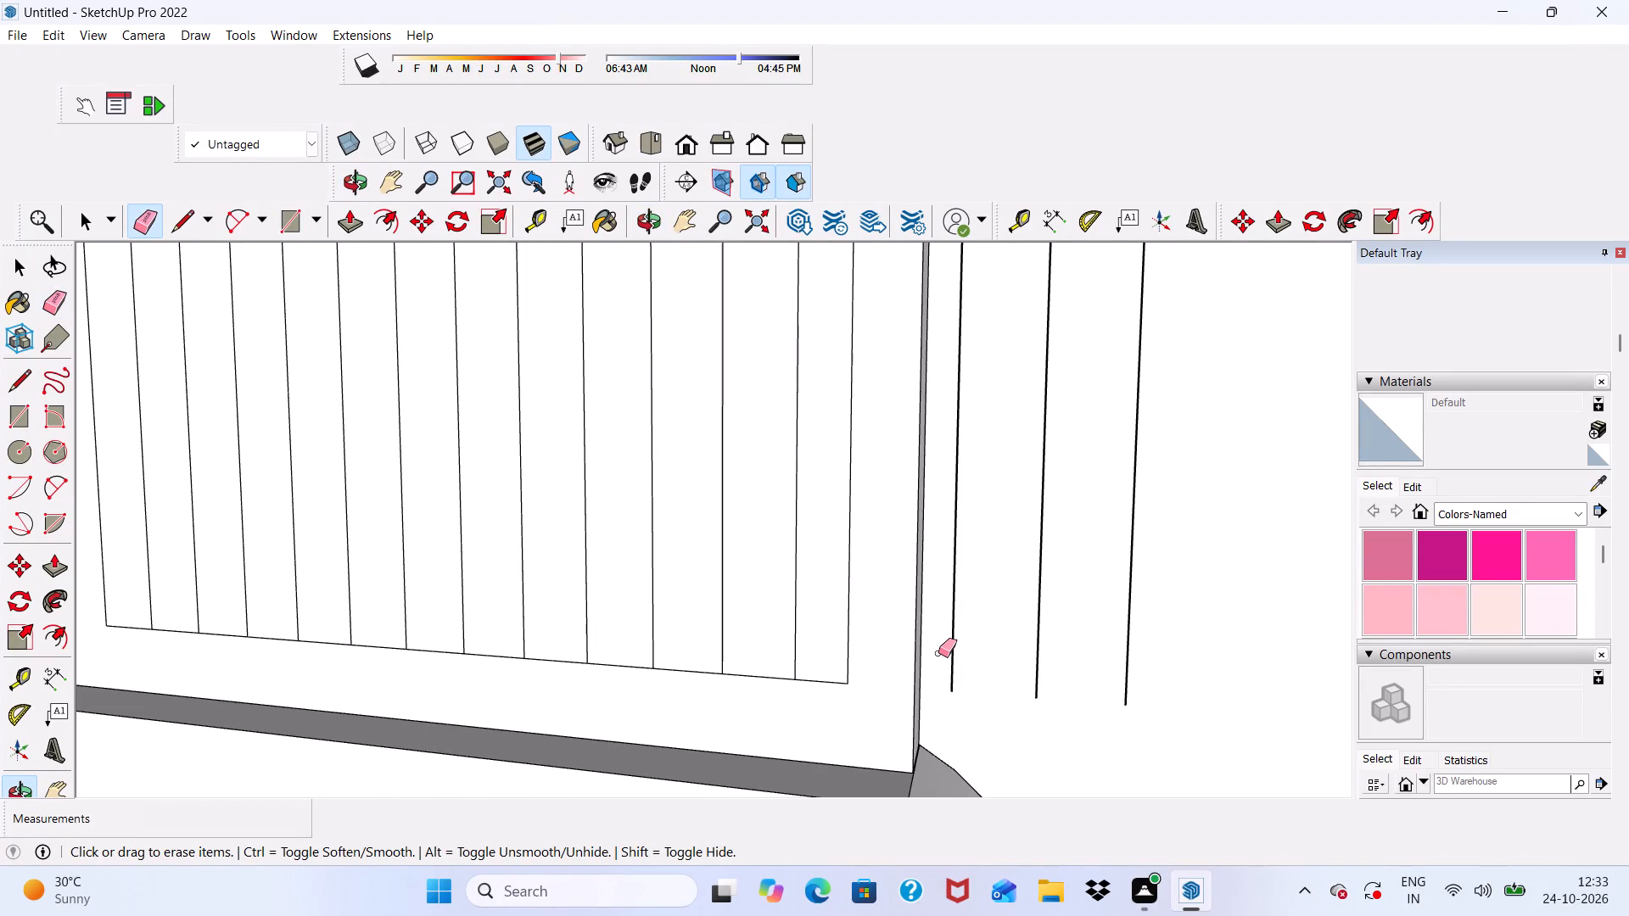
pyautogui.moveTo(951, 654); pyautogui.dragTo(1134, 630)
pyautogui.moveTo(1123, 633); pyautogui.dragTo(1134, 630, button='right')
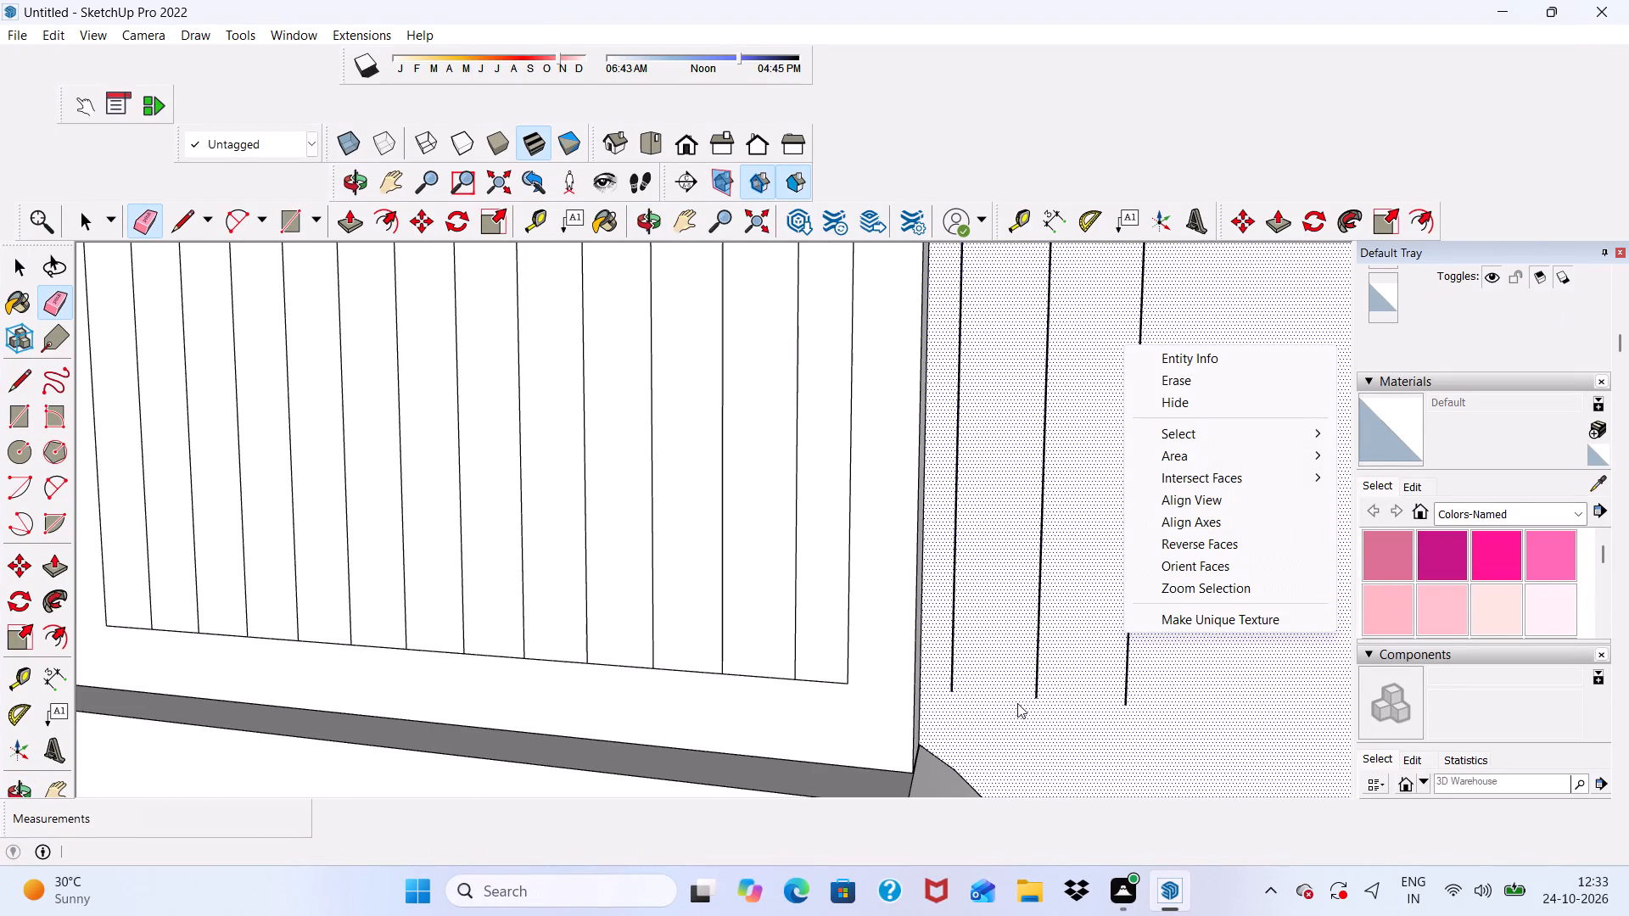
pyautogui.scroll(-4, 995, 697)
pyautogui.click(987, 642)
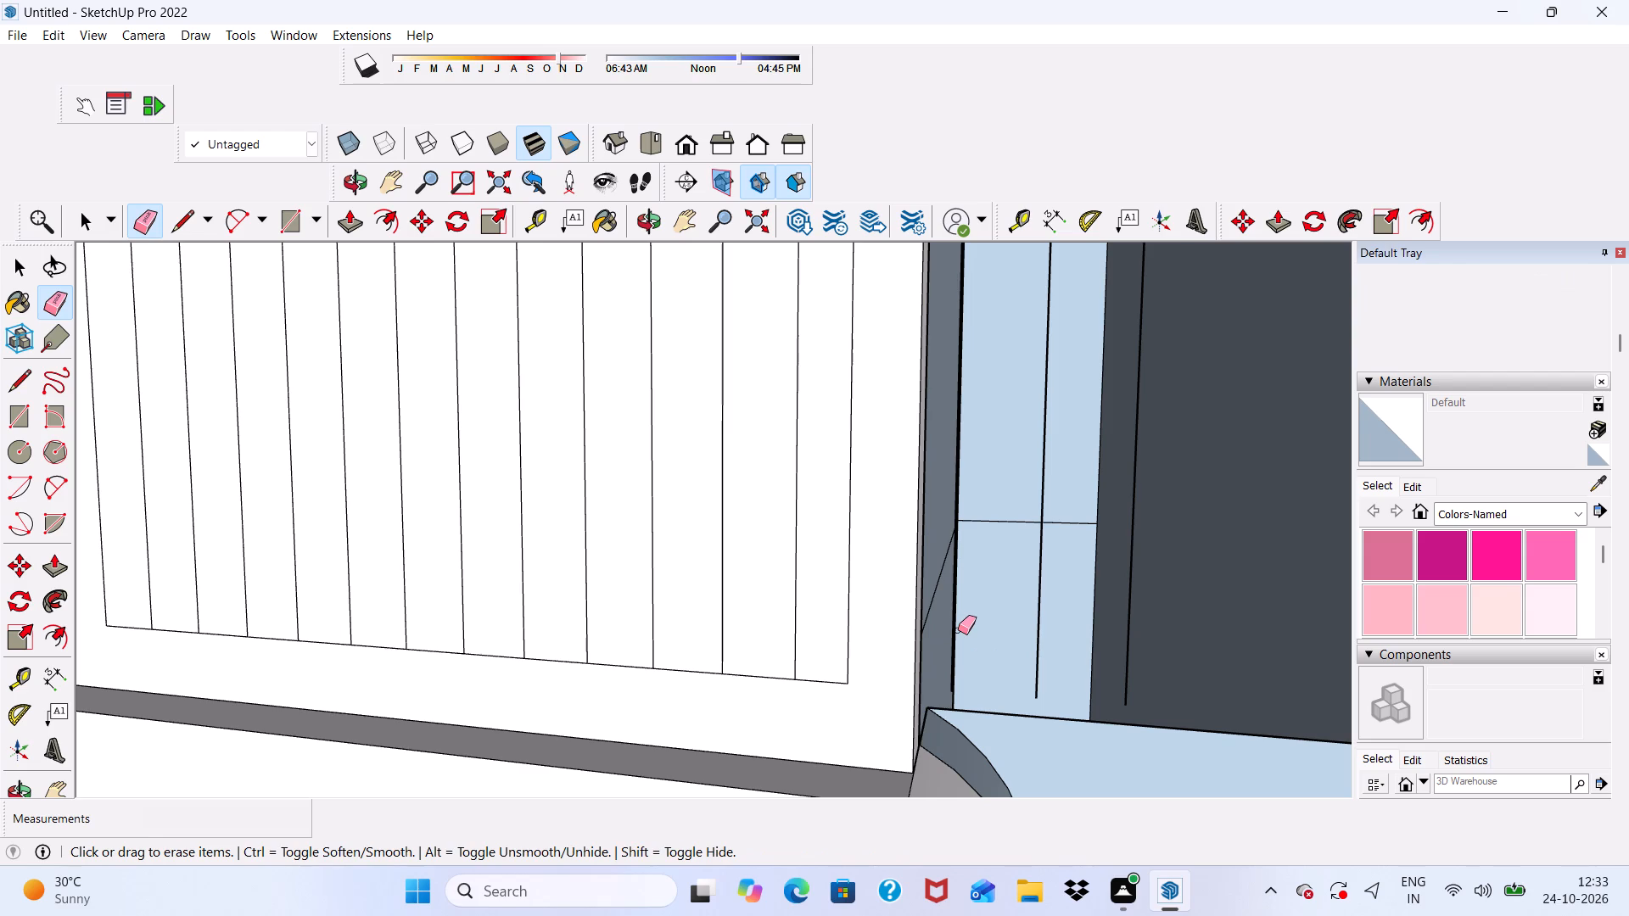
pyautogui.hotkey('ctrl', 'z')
# Erase the three remaining surplus arrayed lines that extend past the right side of the rectangular frame.
pyautogui.moveTo(948, 630); pyautogui.dragTo(1018, 641)
pyautogui.click(1038, 637)
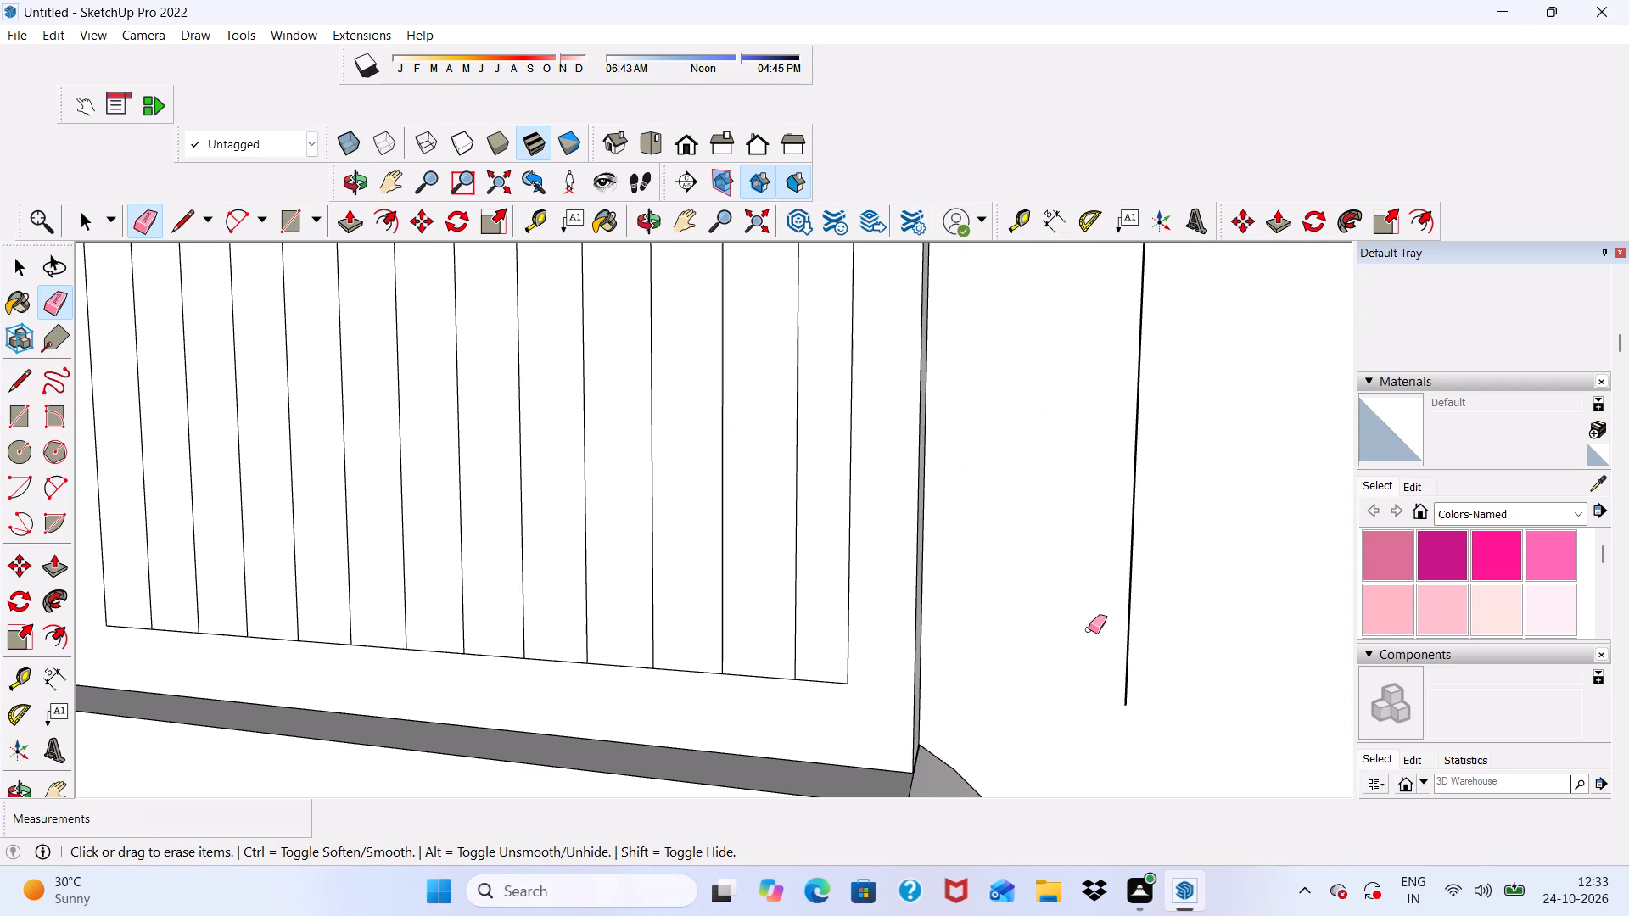
pyautogui.click(1141, 617)
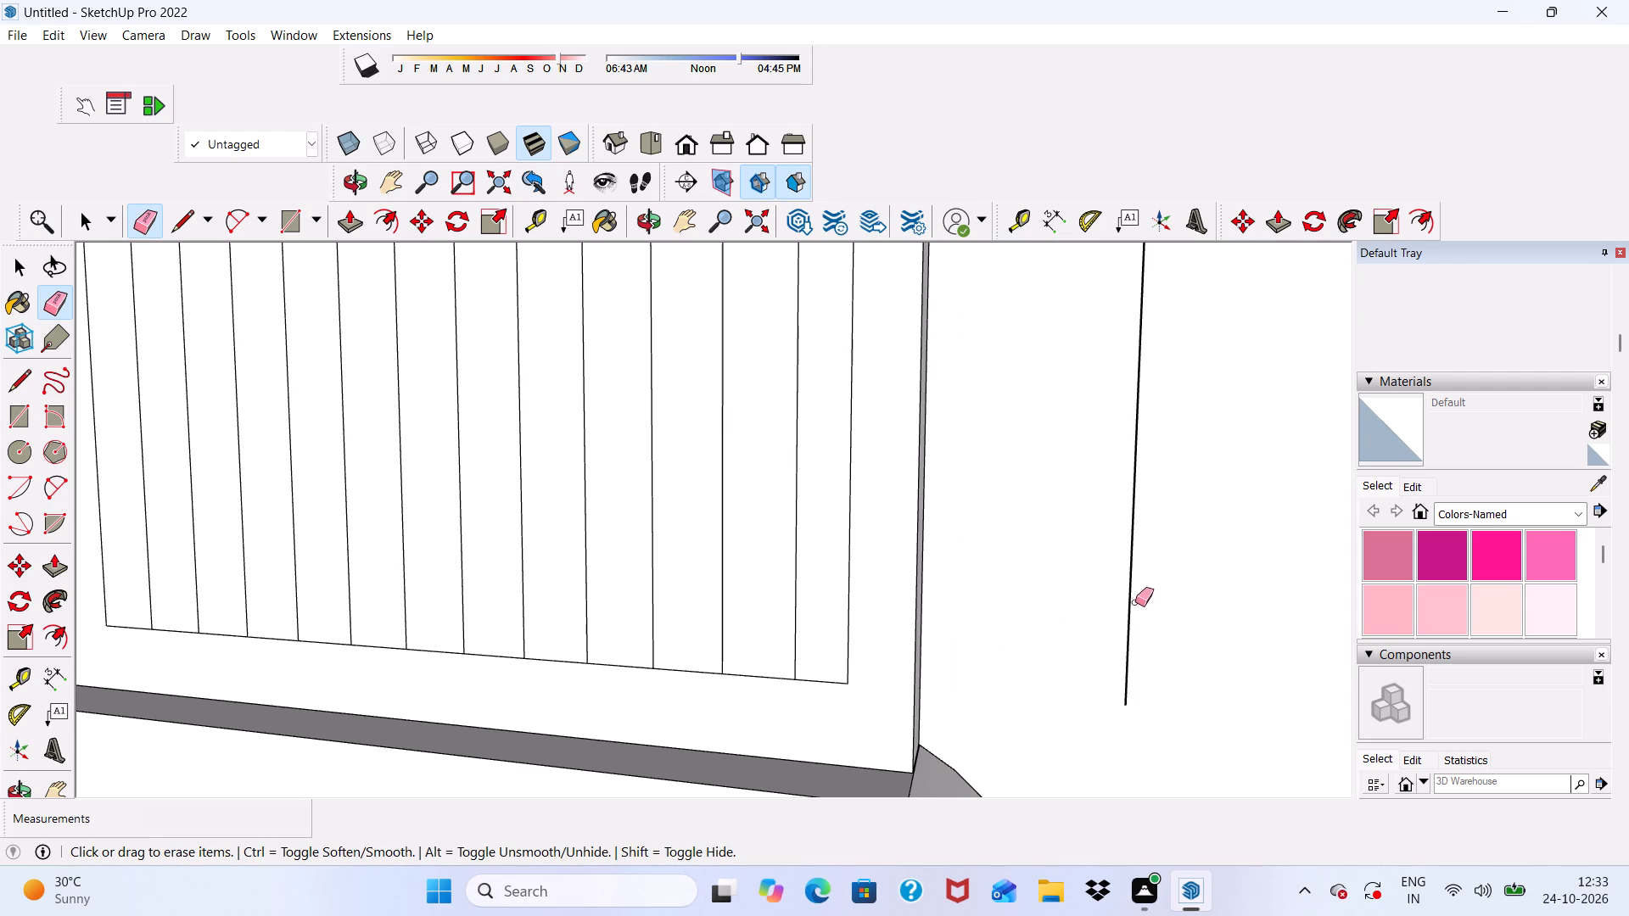
pyautogui.moveTo(1122, 591); pyautogui.dragTo(1128, 611)
pyautogui.scroll(-5, 1036, 613)
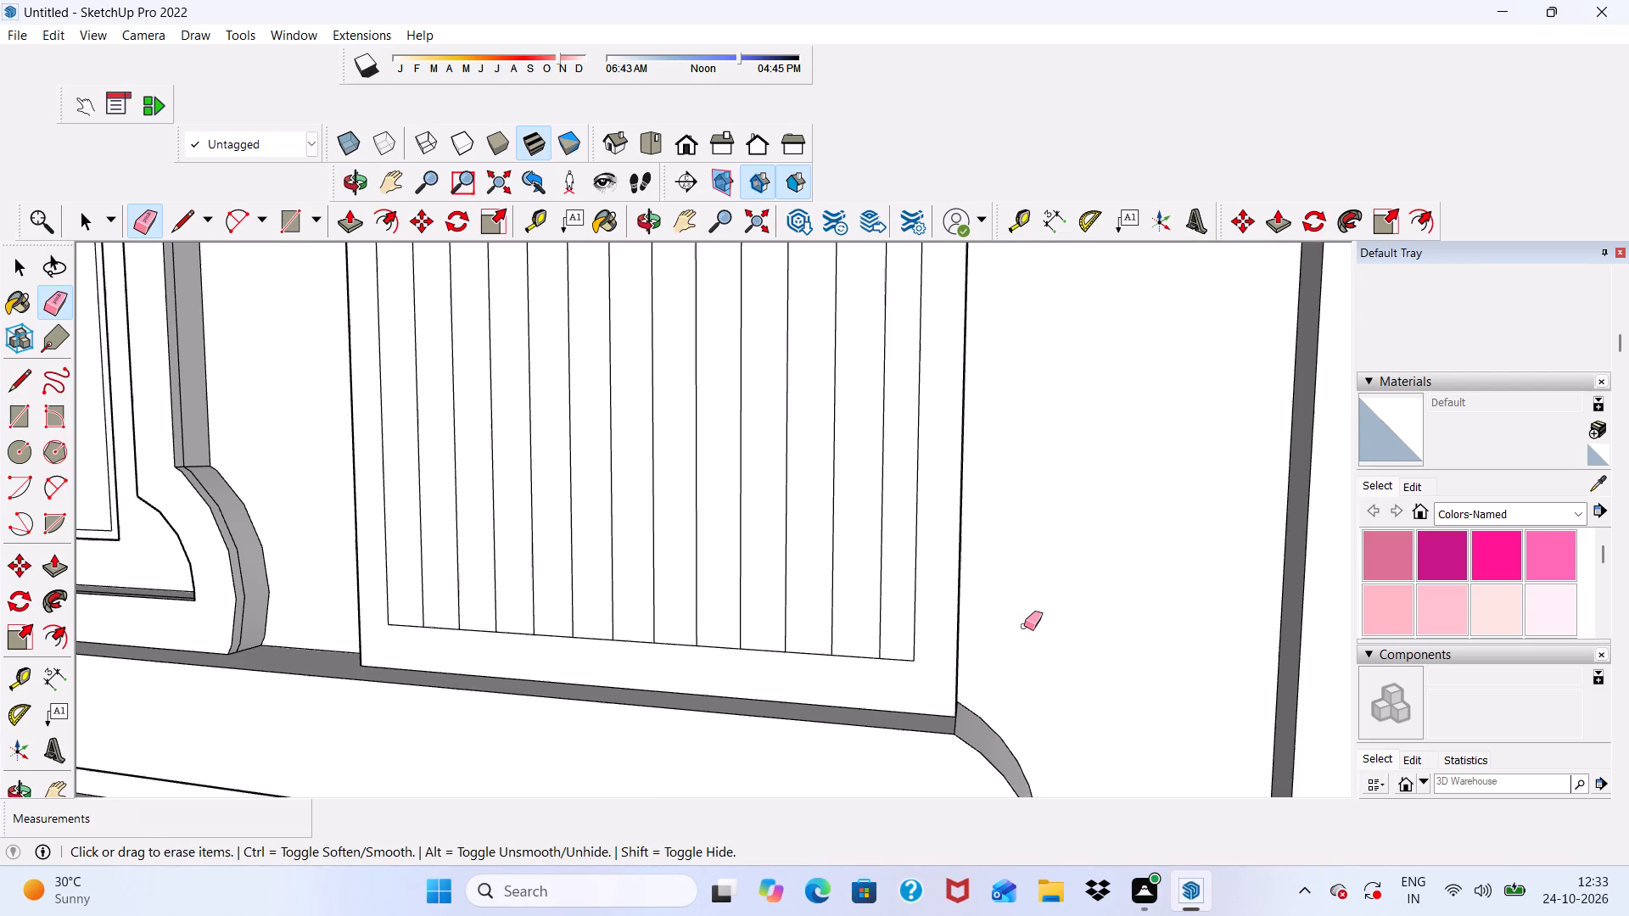
# Examine the striped panel's lower edge and its overall look on the tower within the building front.
pyautogui.press('space')
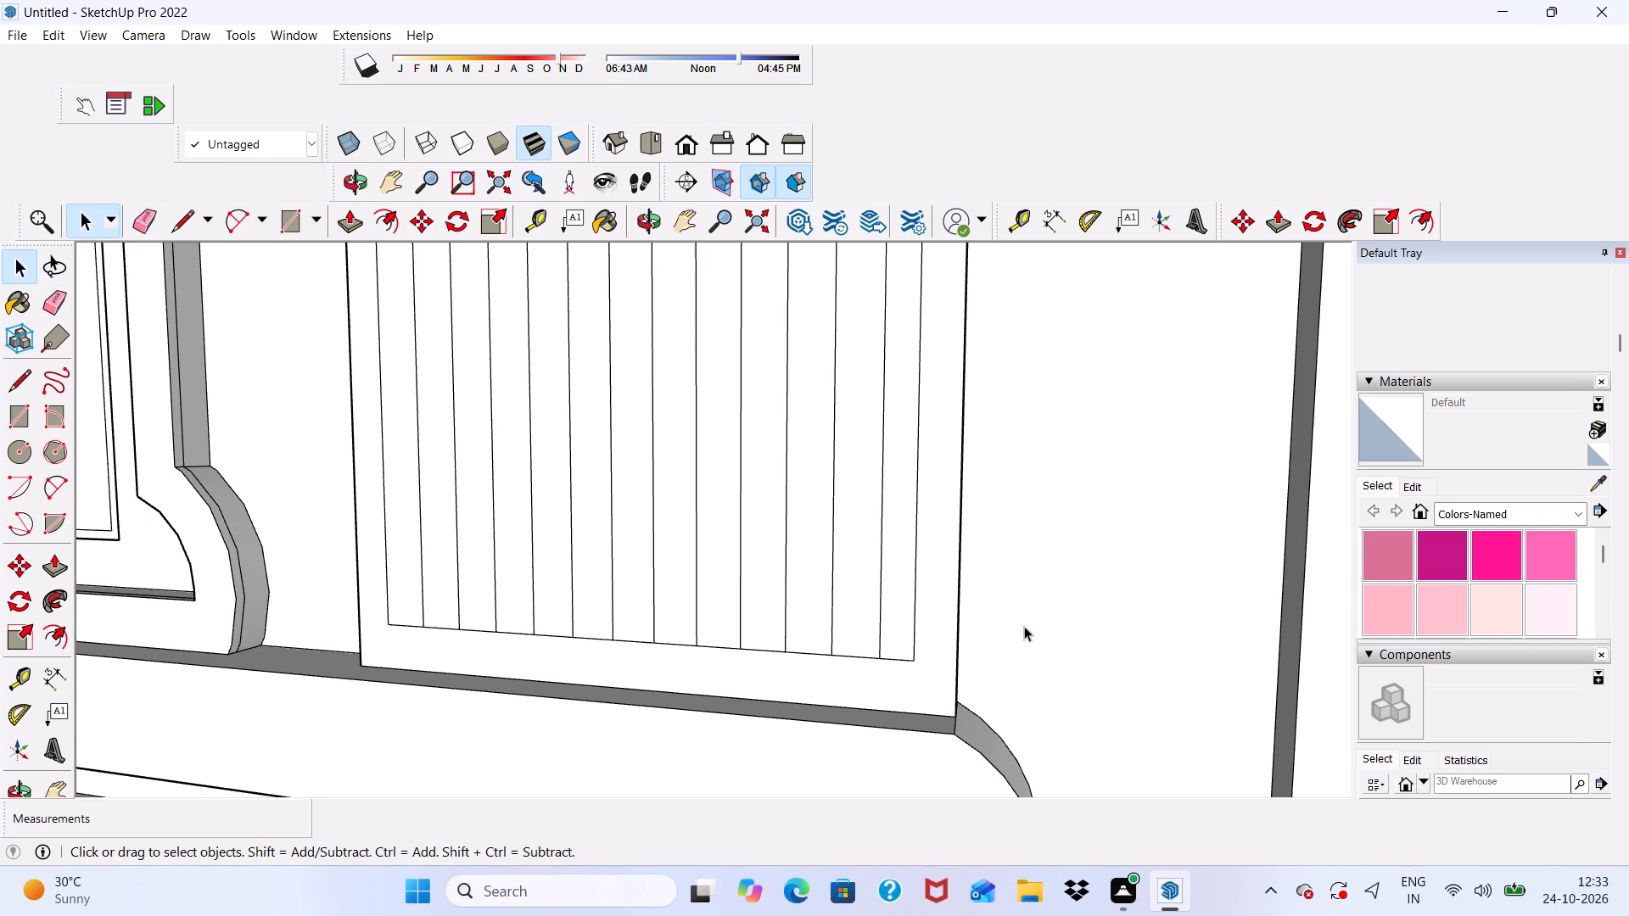
pyautogui.scroll(-3, 996, 640)
pyautogui.moveTo(982, 652); pyautogui.dragTo(1039, 717, button='middle')
pyautogui.scroll(3, 922, 694)
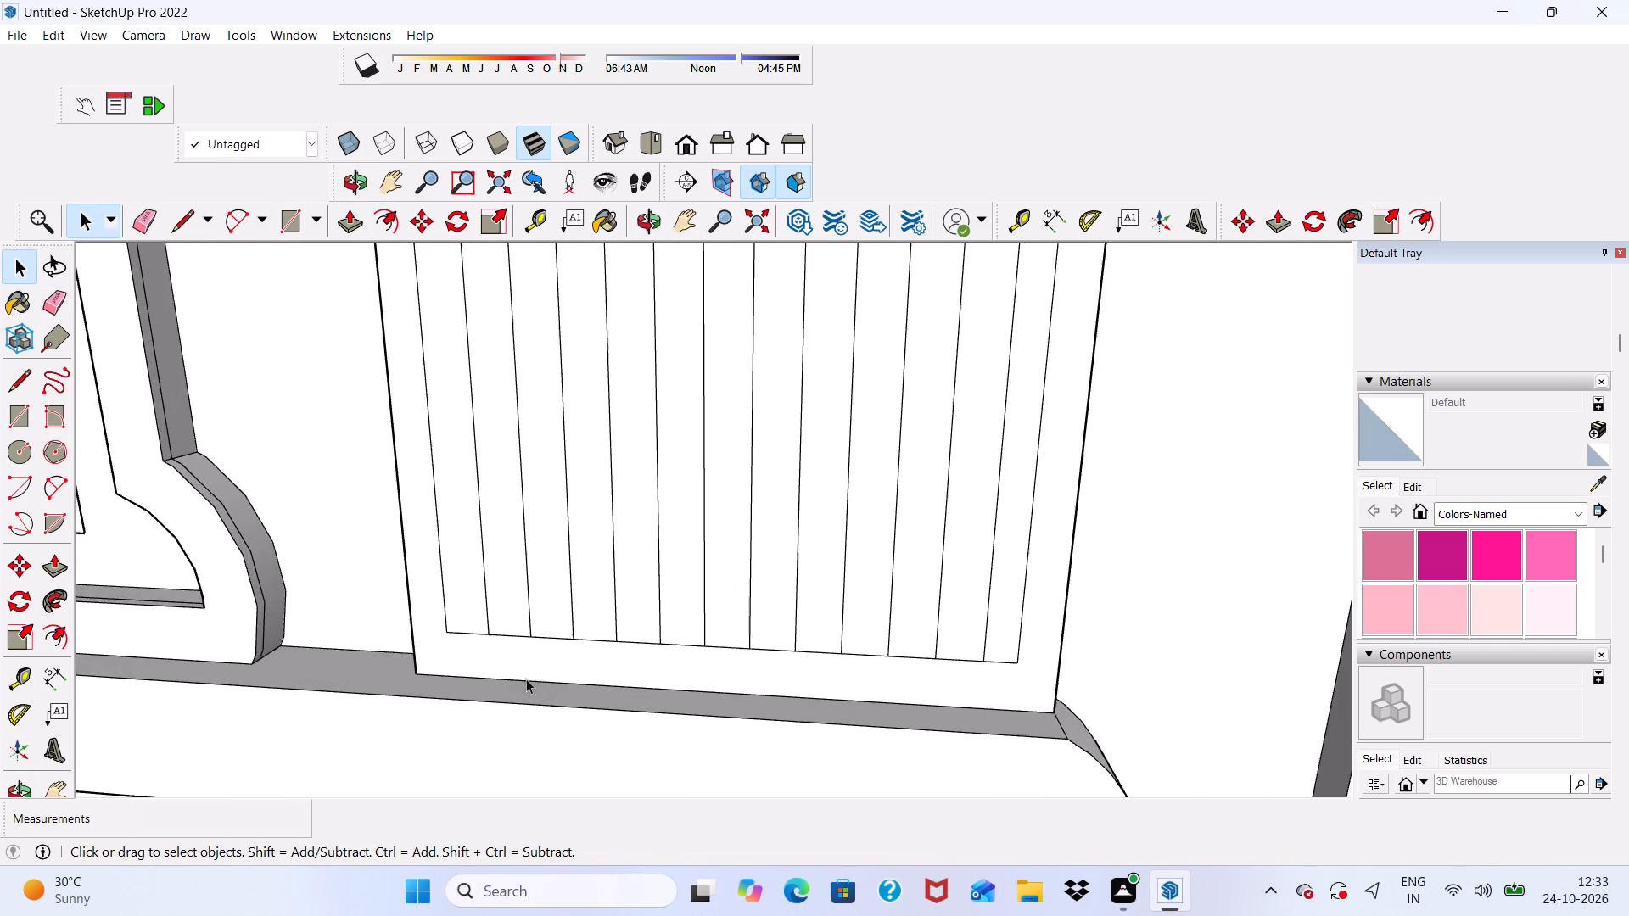
pyautogui.scroll(4, 456, 565)
pyautogui.scroll(-14, 482, 572)
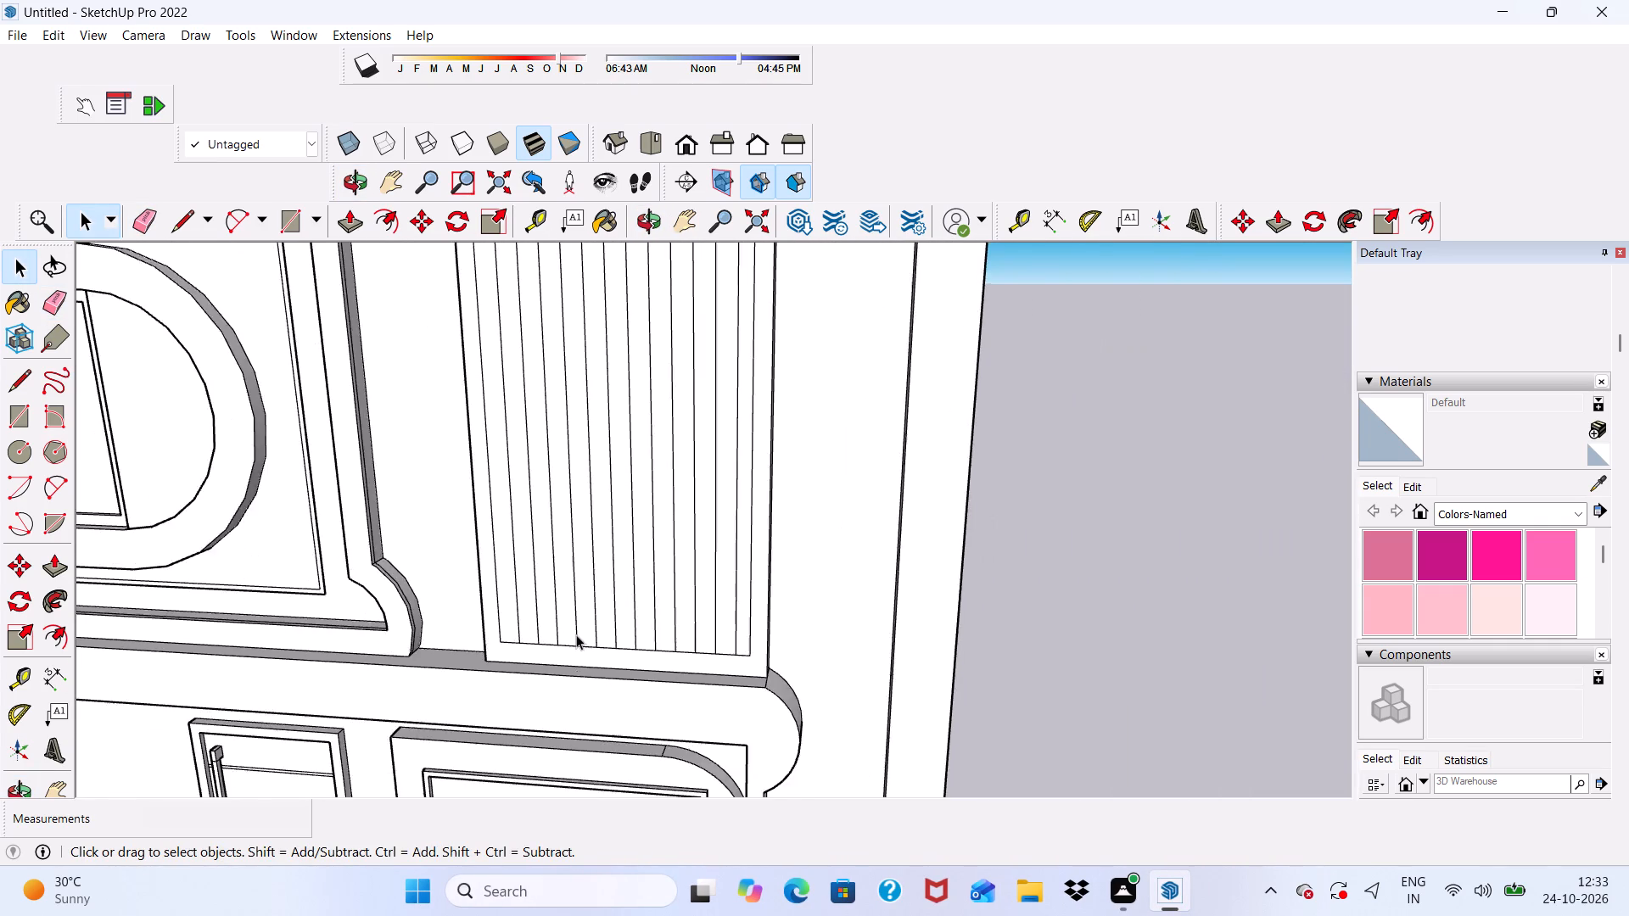
pyautogui.scroll(-3, 576, 634)
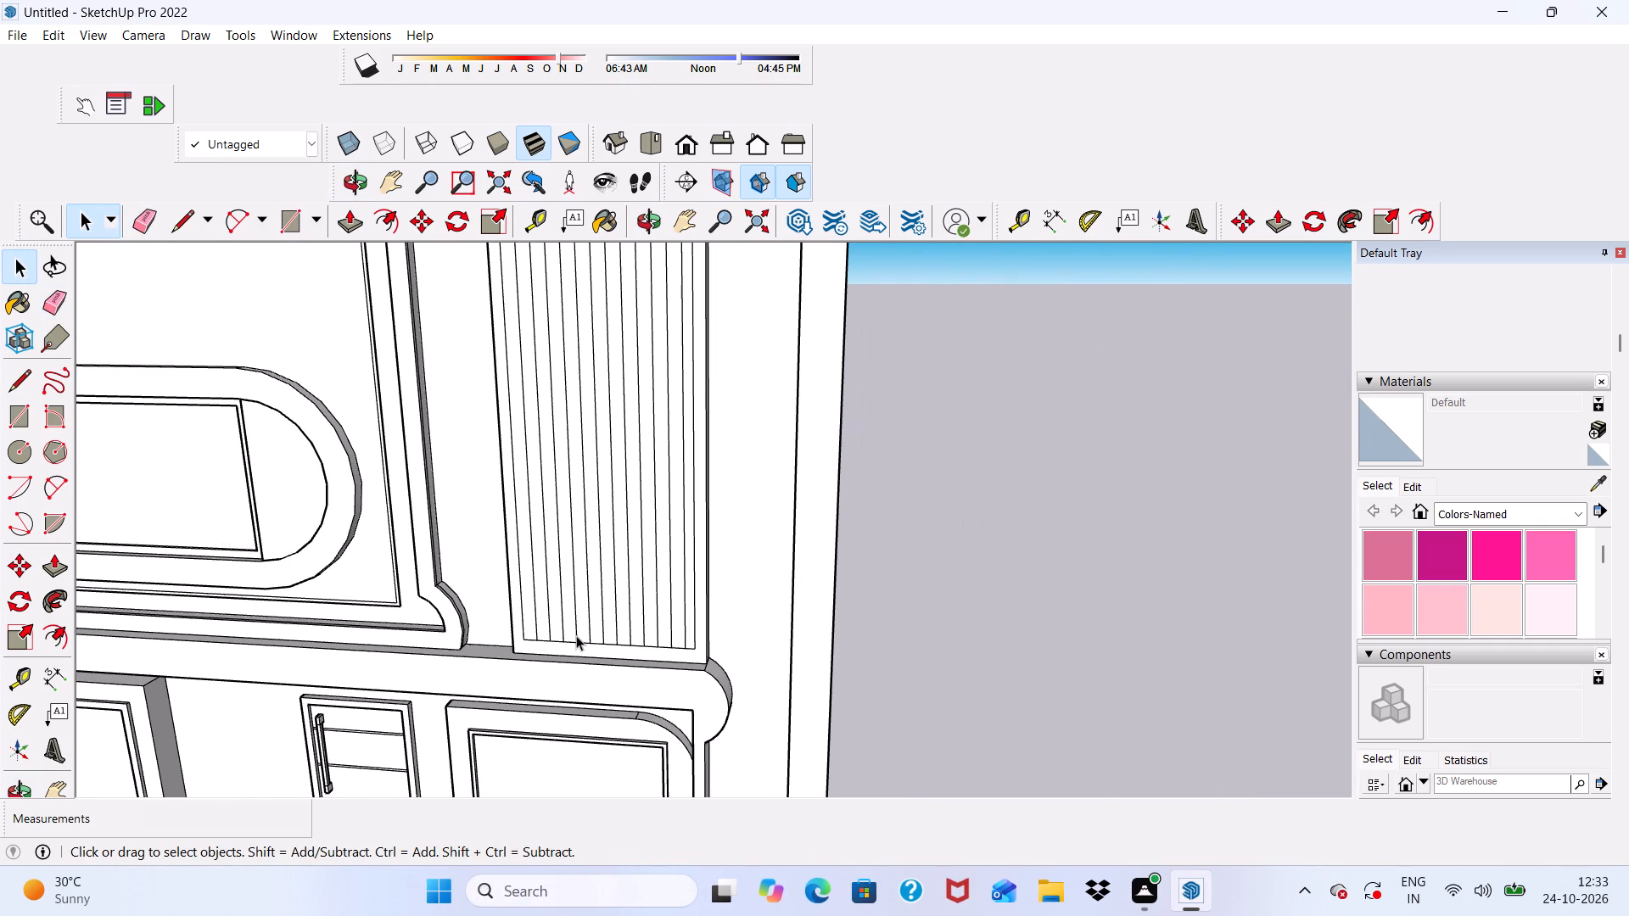
pyautogui.scroll(-2, 576, 635)
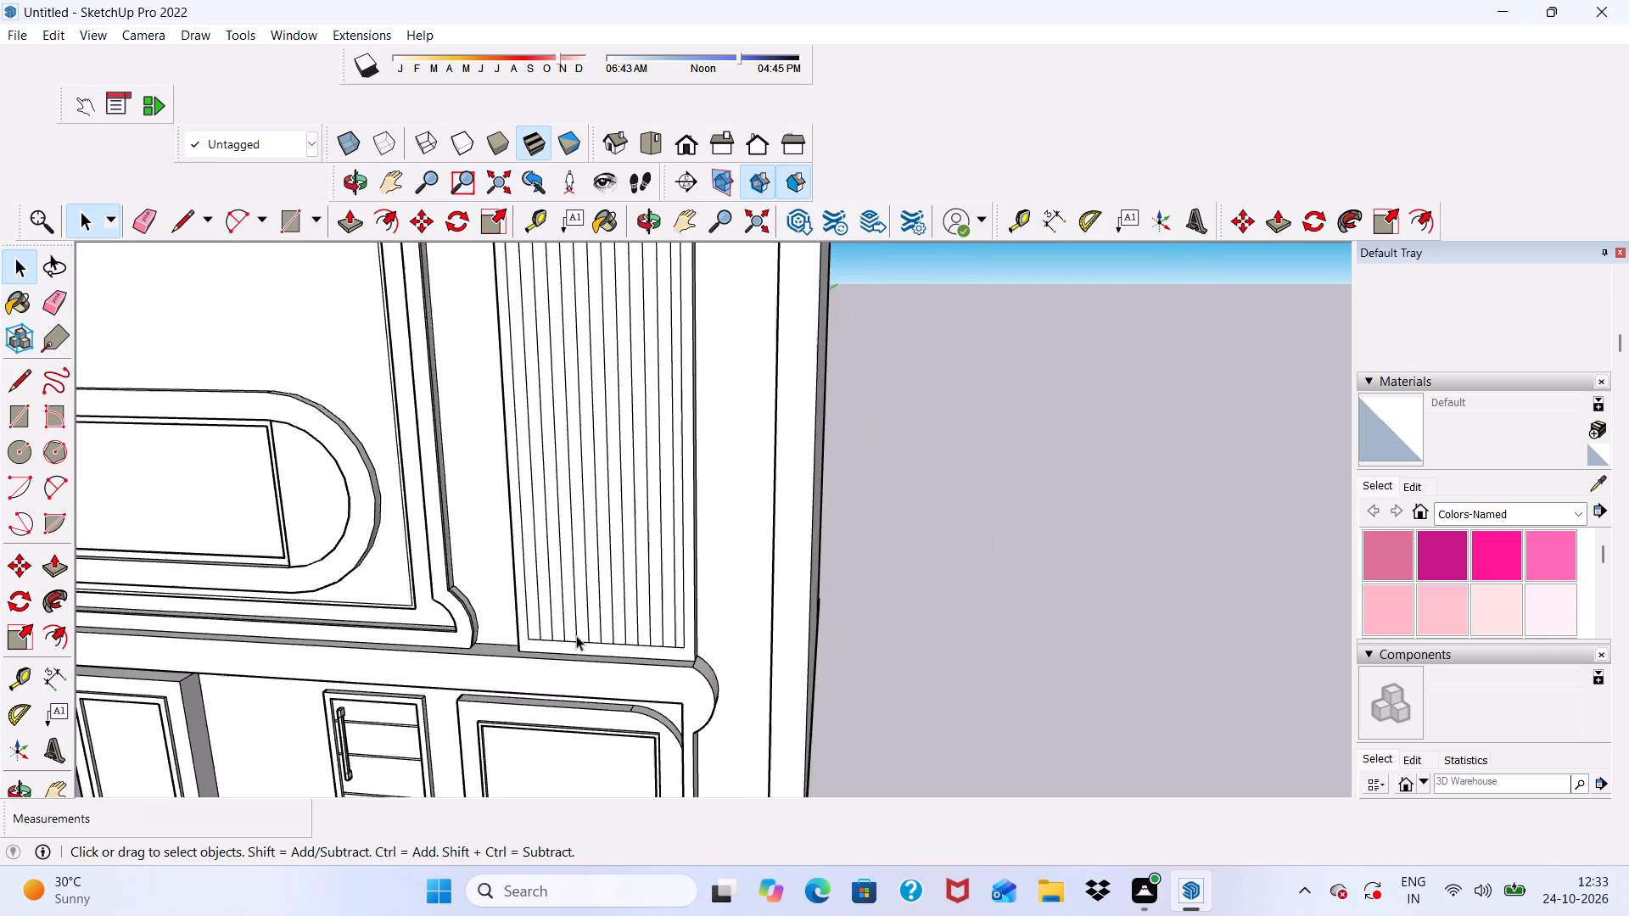
pyautogui.scroll(-7, 576, 635)
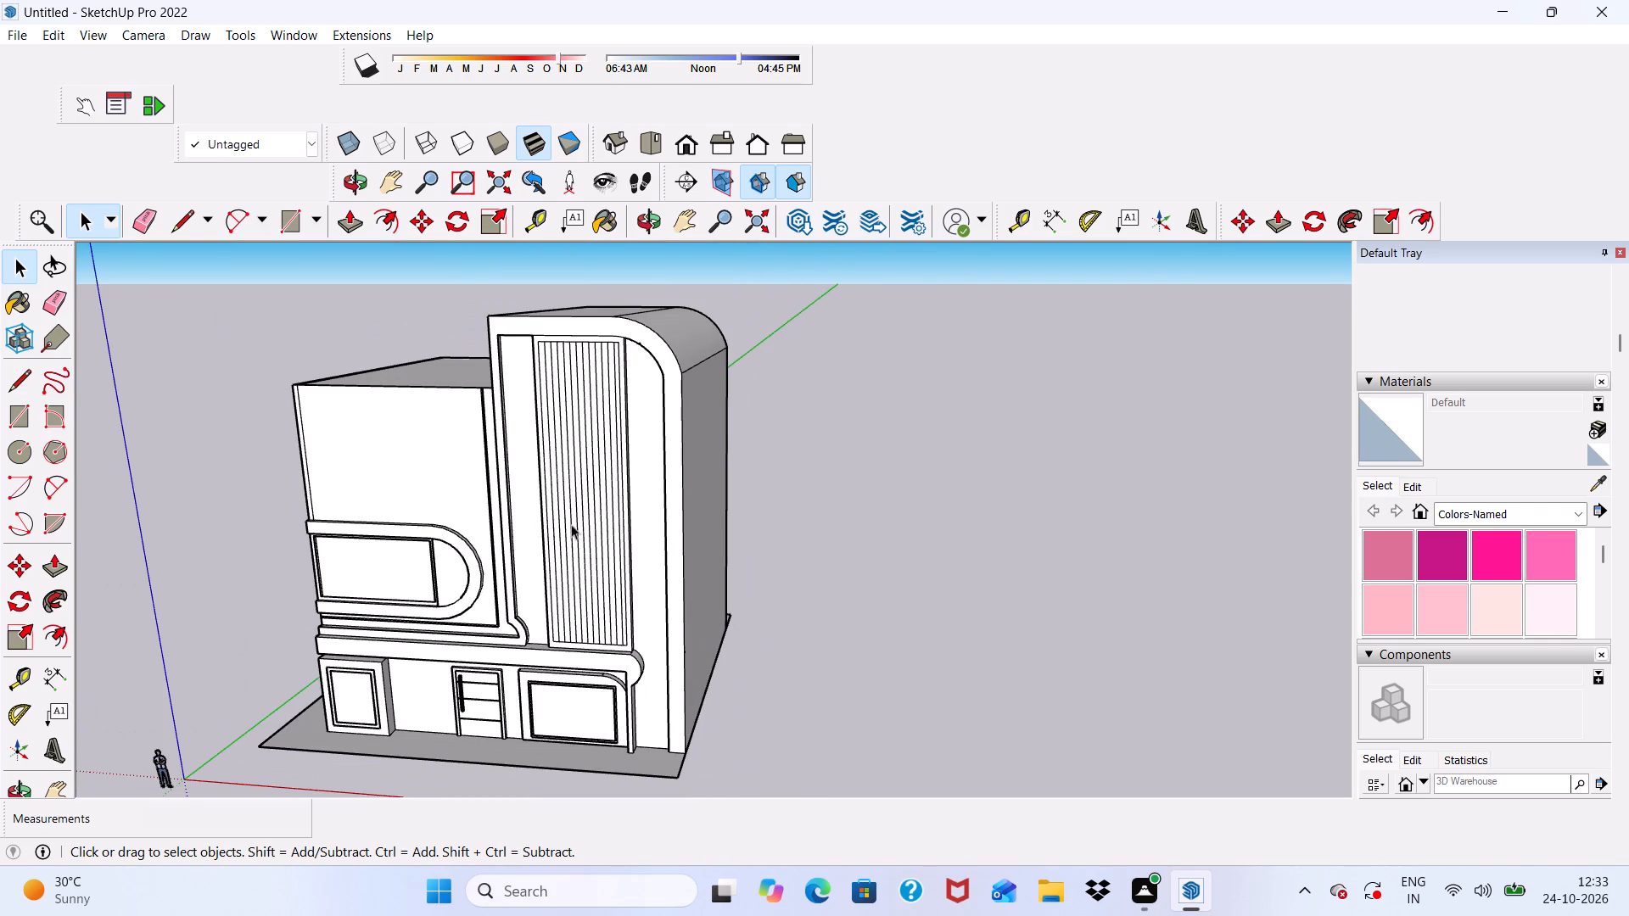
pyautogui.scroll(8, 568, 463)
pyautogui.scroll(-5, 602, 500)
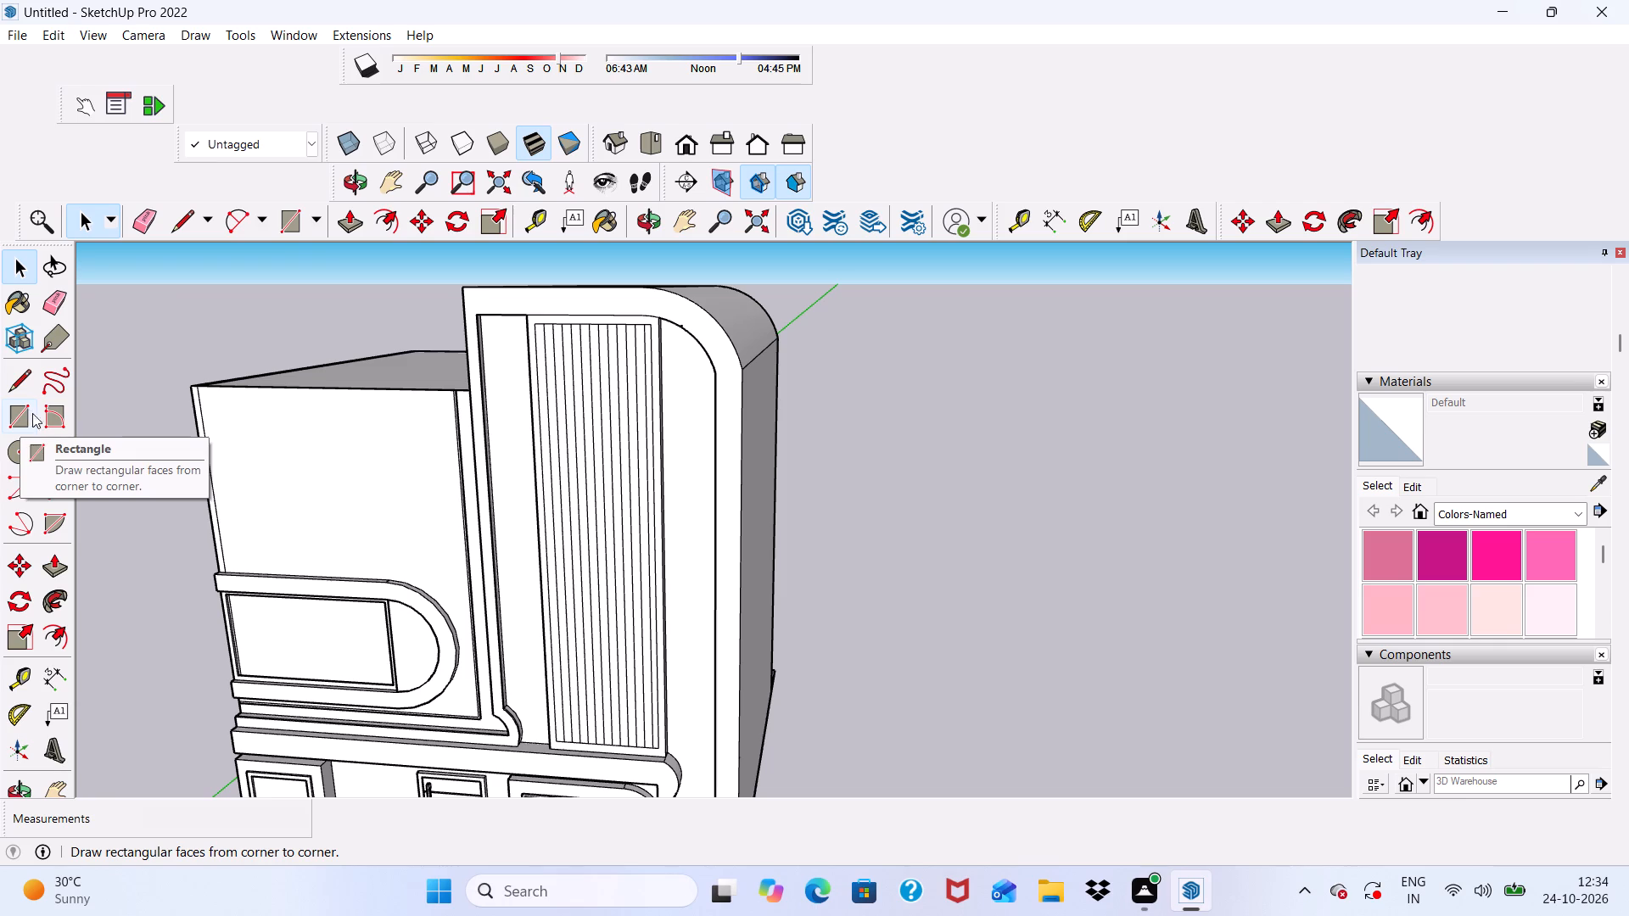
# Draw a horizontal line about 11' 3 13/16" long across the striped panel, just below its top edge.
pyautogui.click(188, 224)
pyautogui.scroll(17, 395, 301)
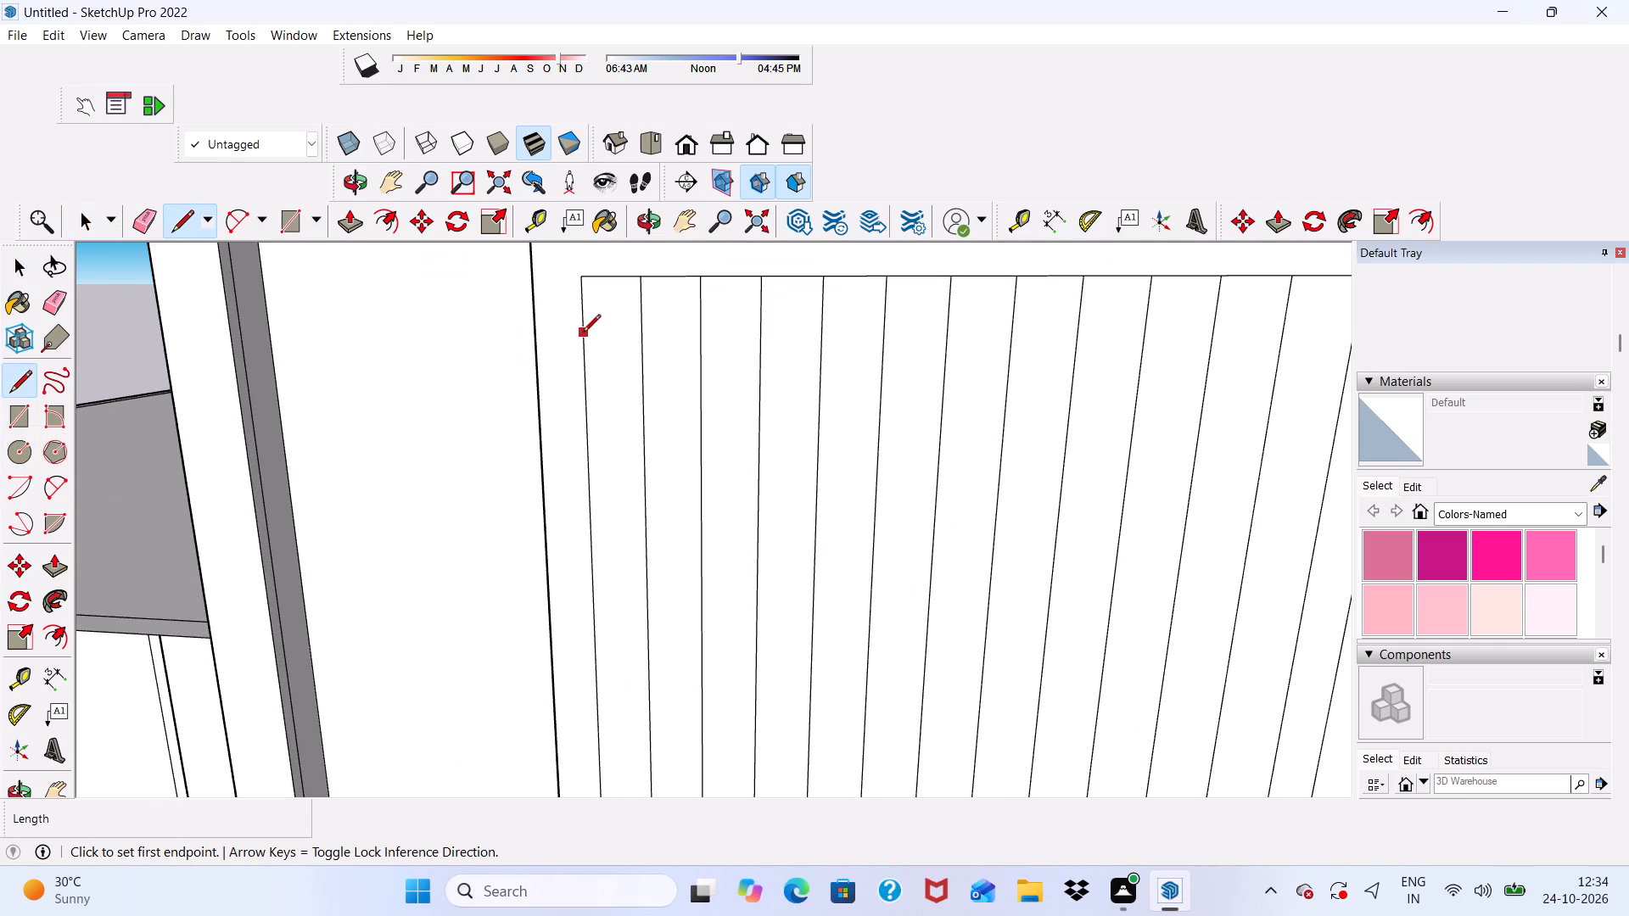
pyautogui.click(584, 348)
pyautogui.scroll(-10, 824, 333)
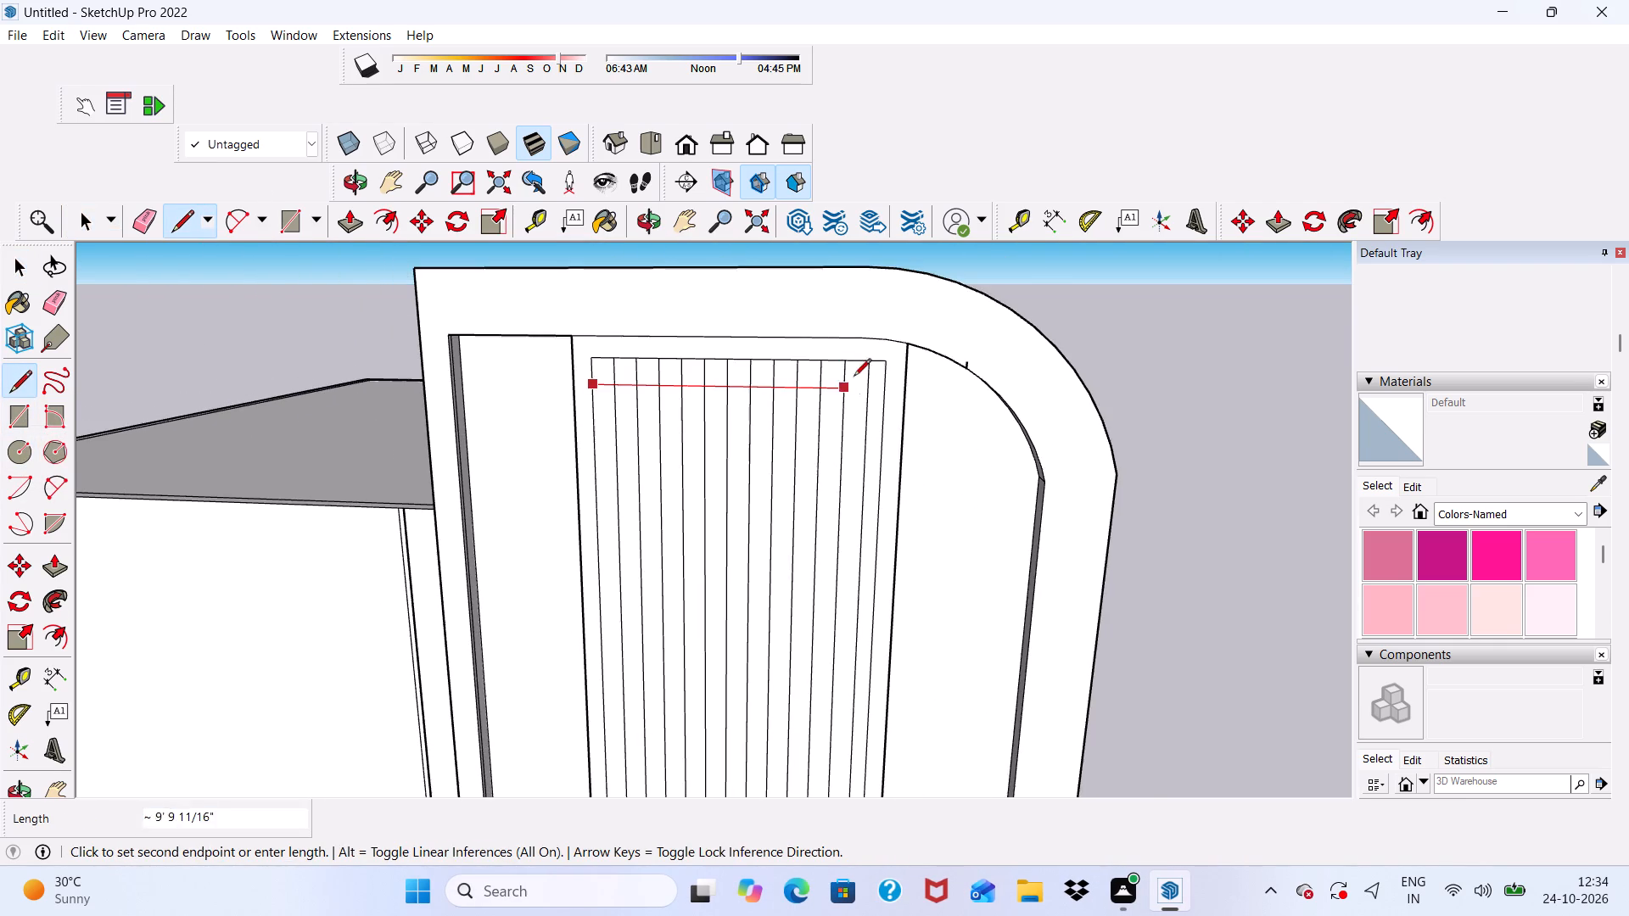
pyautogui.scroll(6, 885, 380)
pyautogui.click(885, 391)
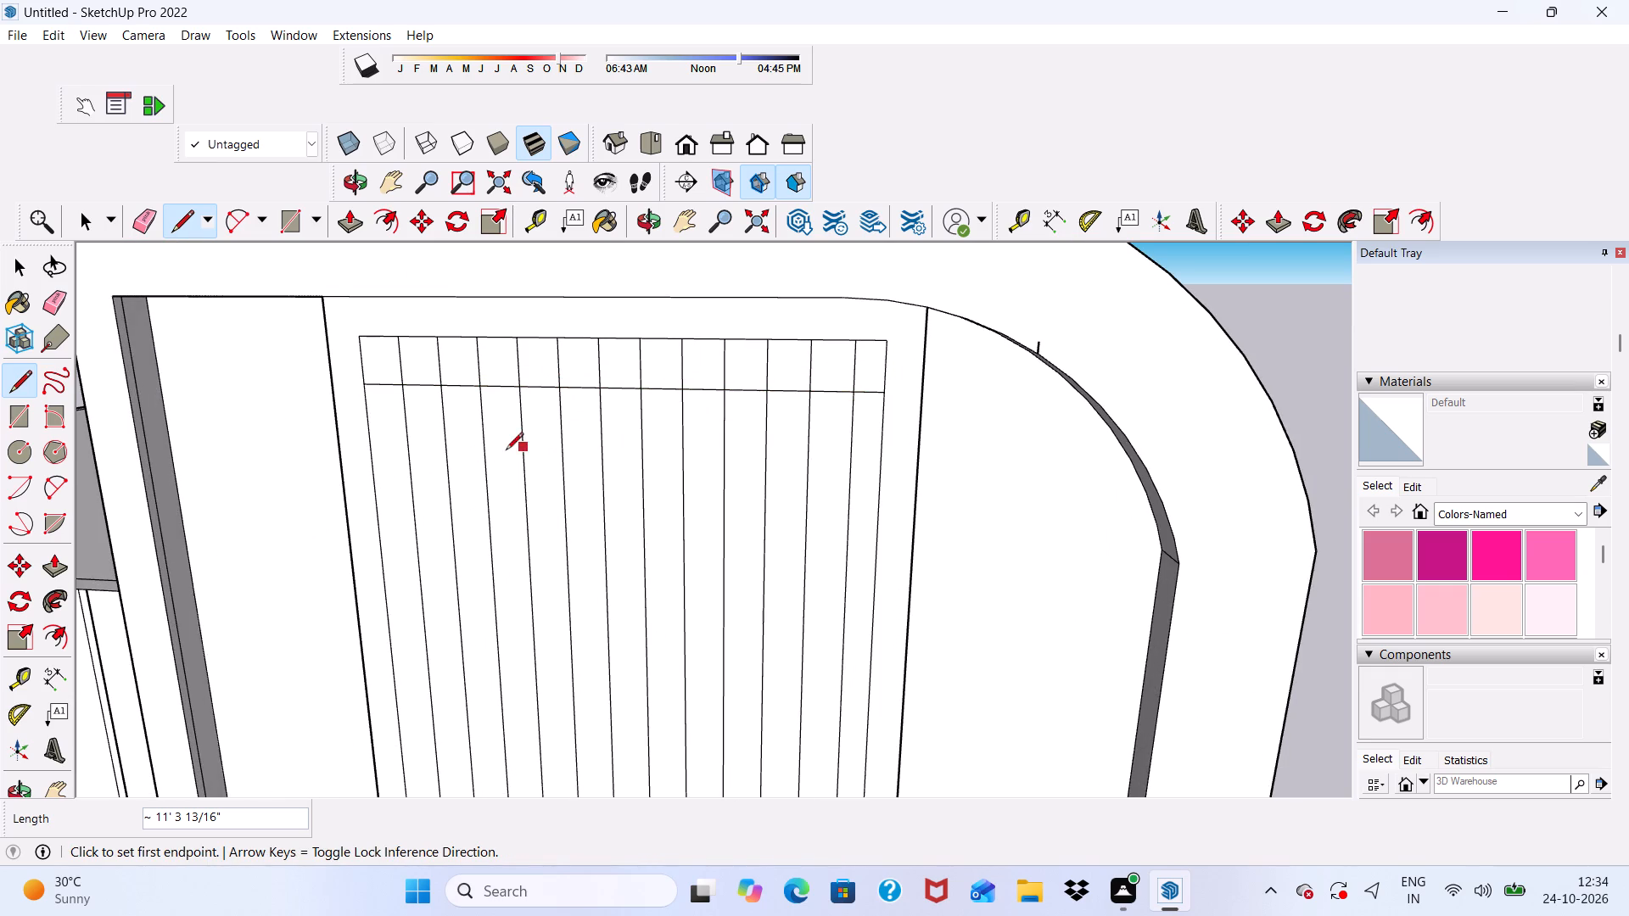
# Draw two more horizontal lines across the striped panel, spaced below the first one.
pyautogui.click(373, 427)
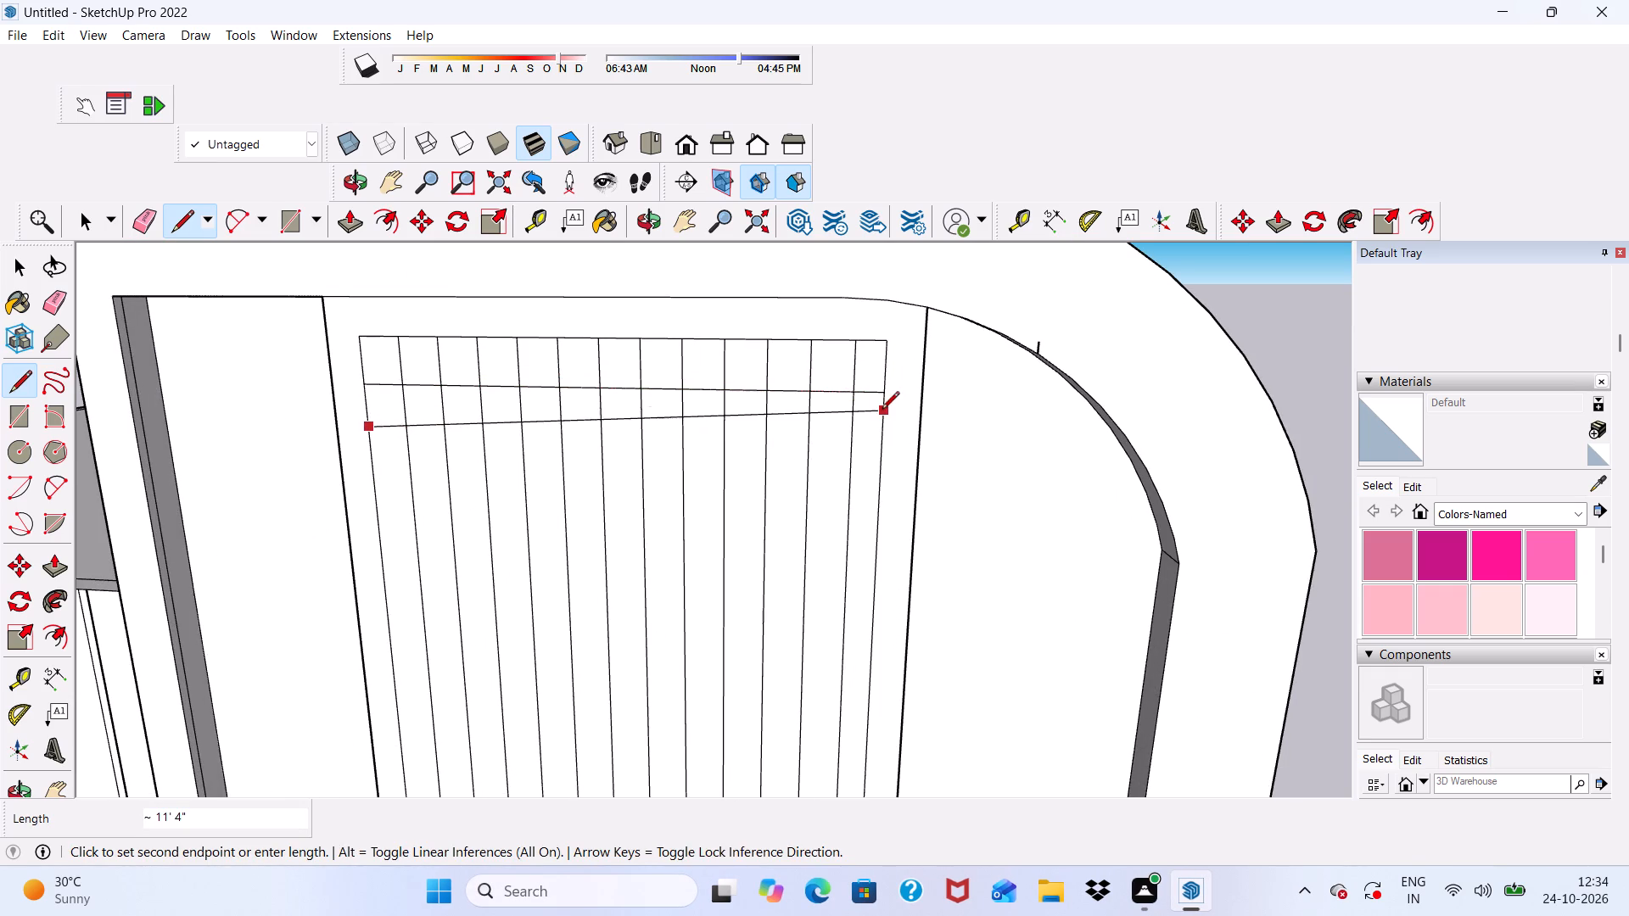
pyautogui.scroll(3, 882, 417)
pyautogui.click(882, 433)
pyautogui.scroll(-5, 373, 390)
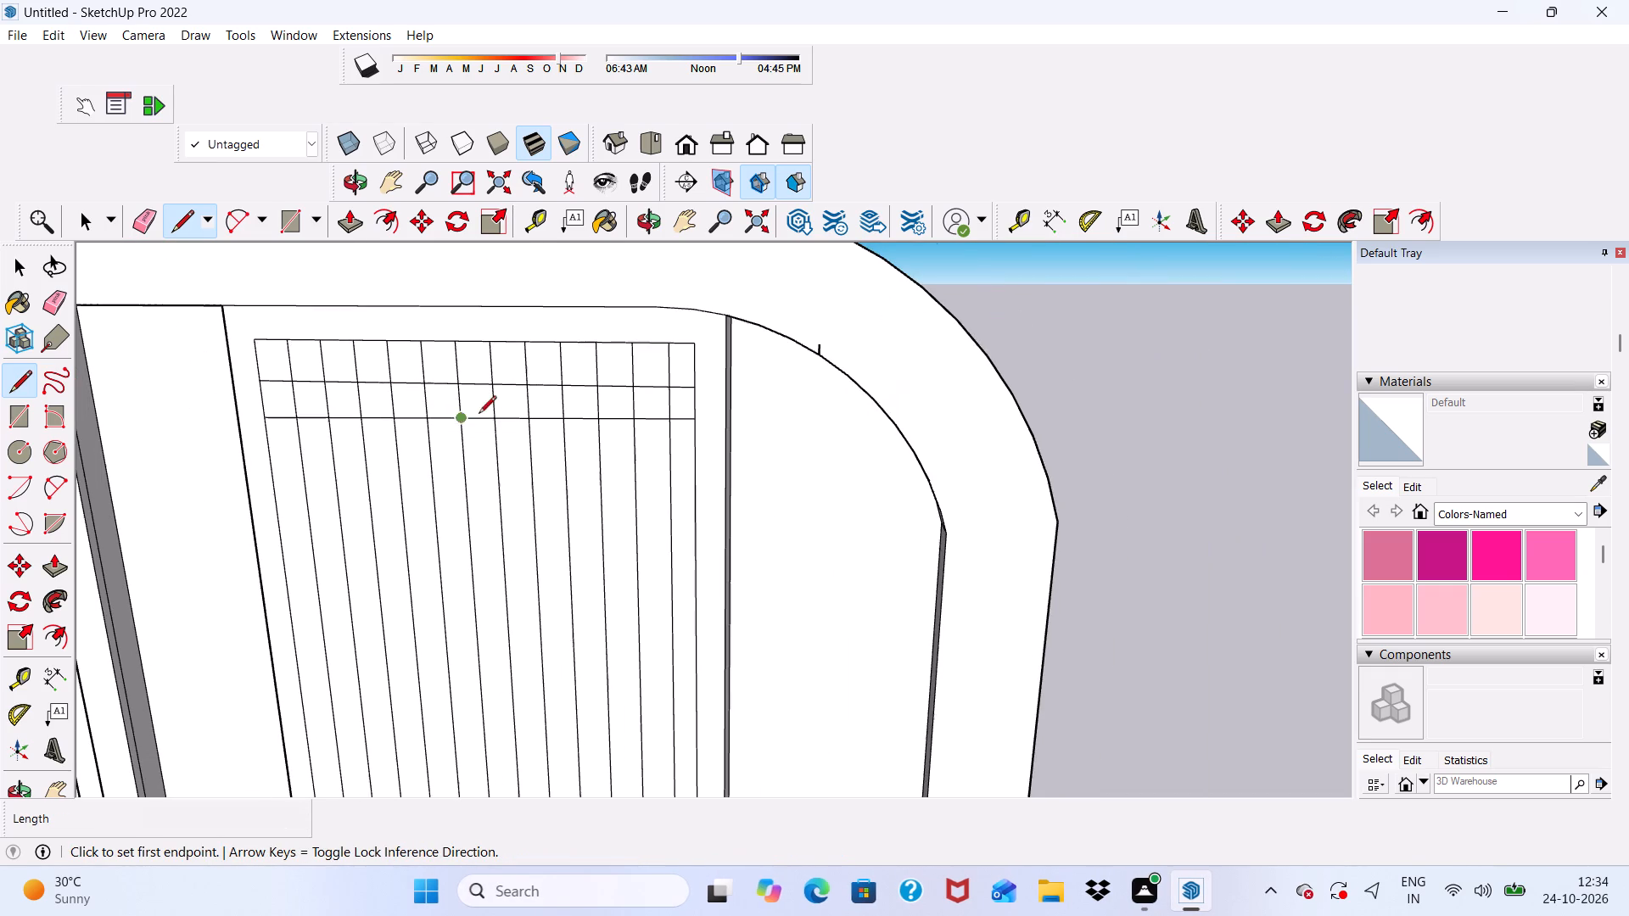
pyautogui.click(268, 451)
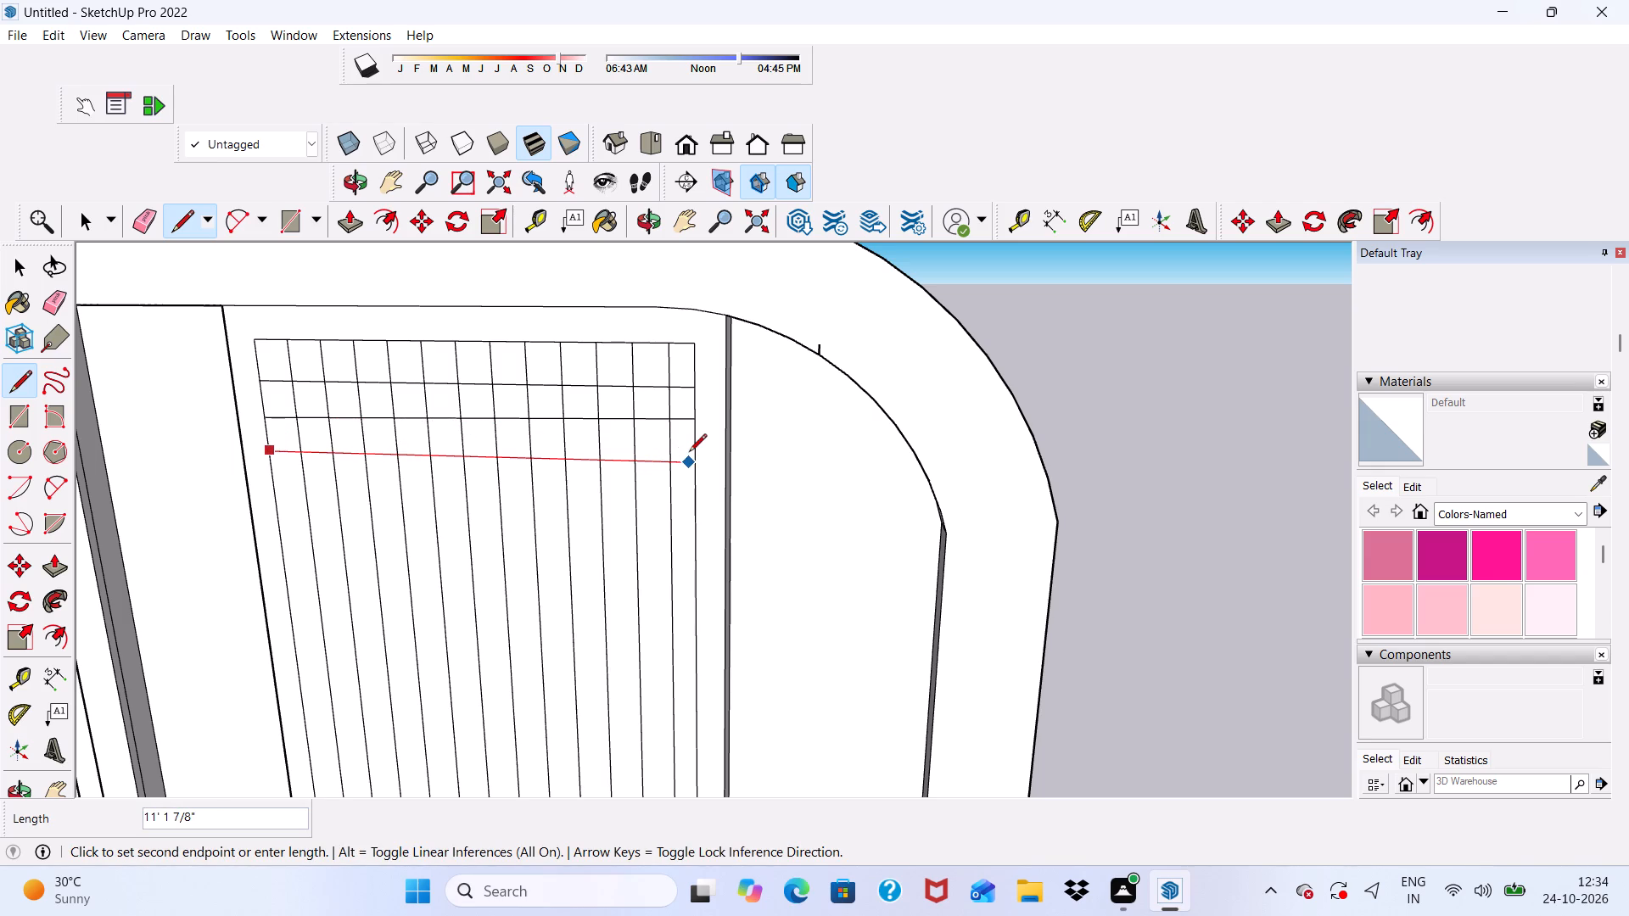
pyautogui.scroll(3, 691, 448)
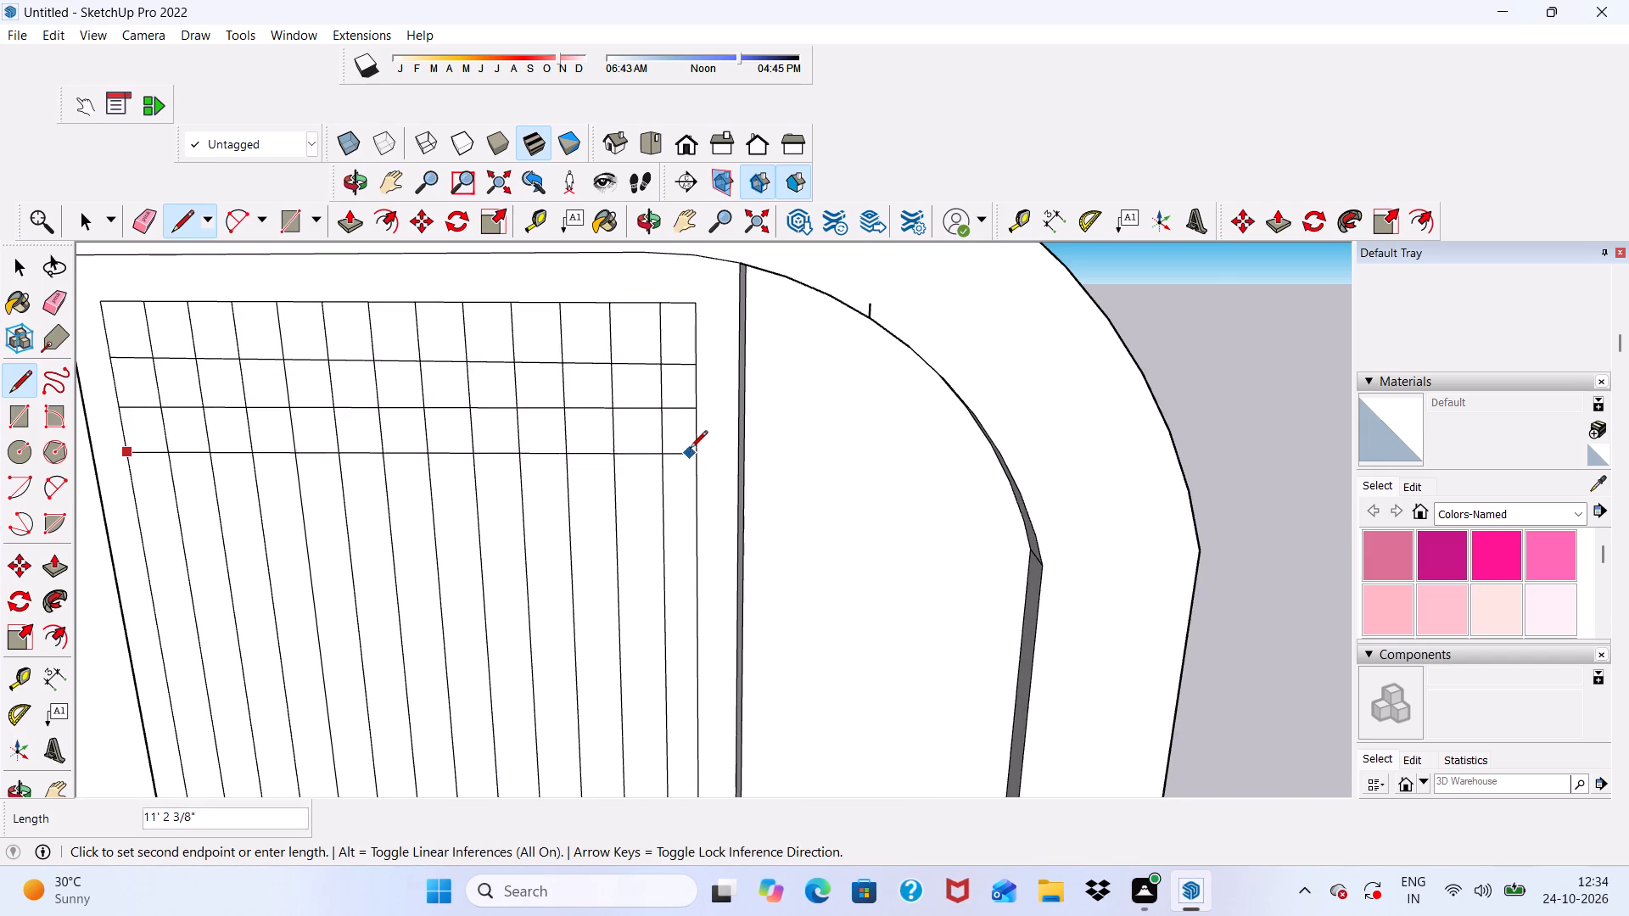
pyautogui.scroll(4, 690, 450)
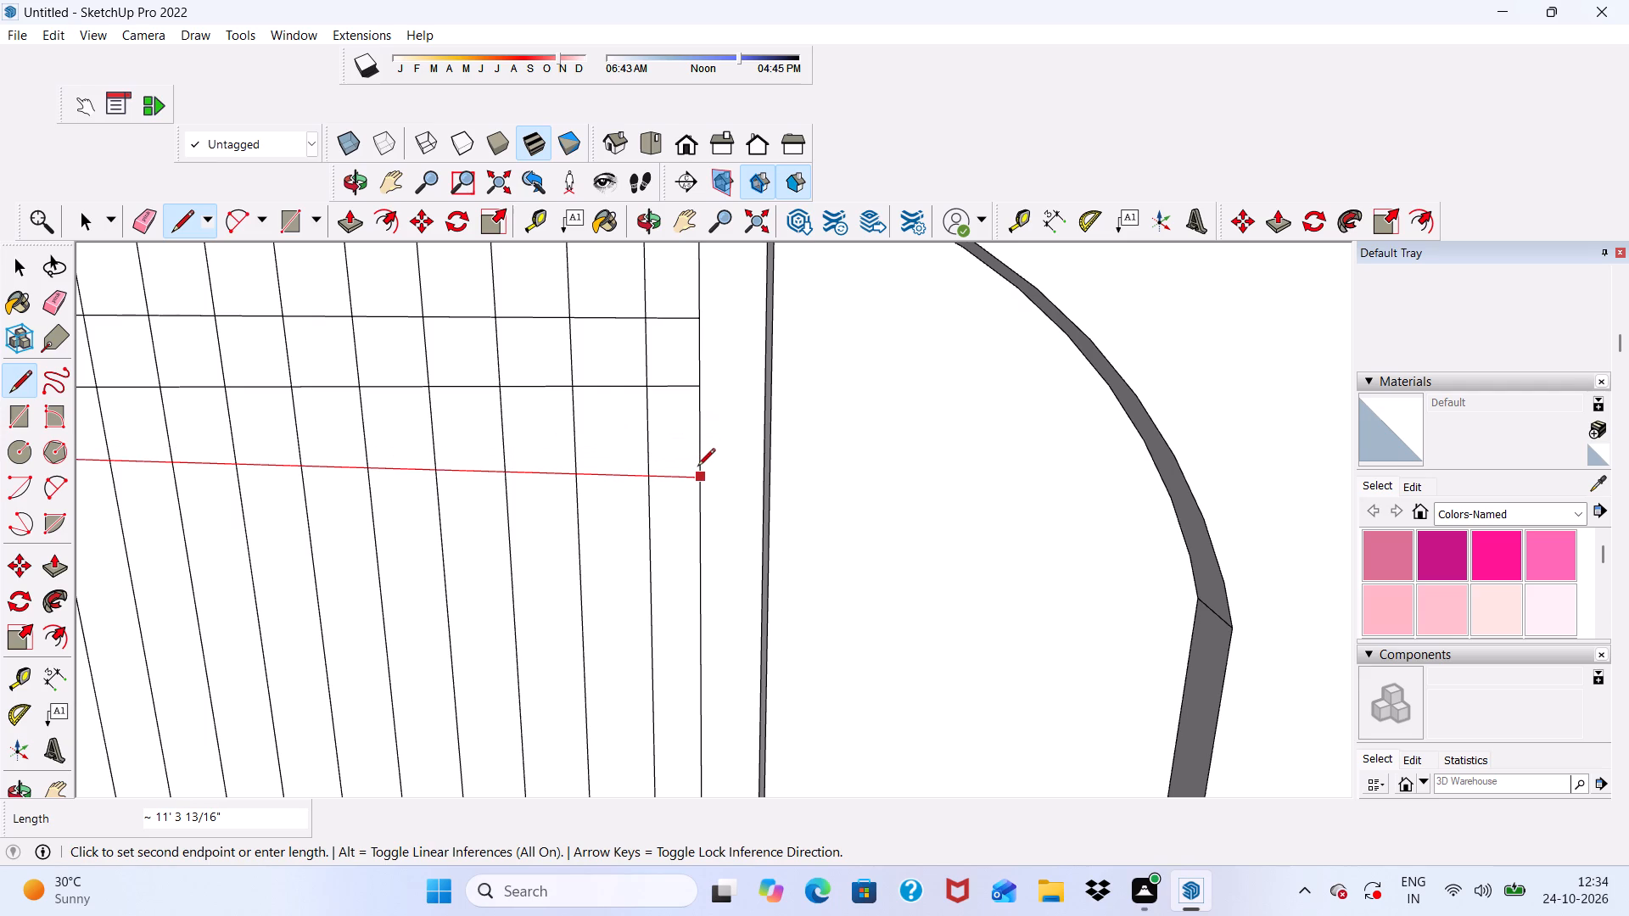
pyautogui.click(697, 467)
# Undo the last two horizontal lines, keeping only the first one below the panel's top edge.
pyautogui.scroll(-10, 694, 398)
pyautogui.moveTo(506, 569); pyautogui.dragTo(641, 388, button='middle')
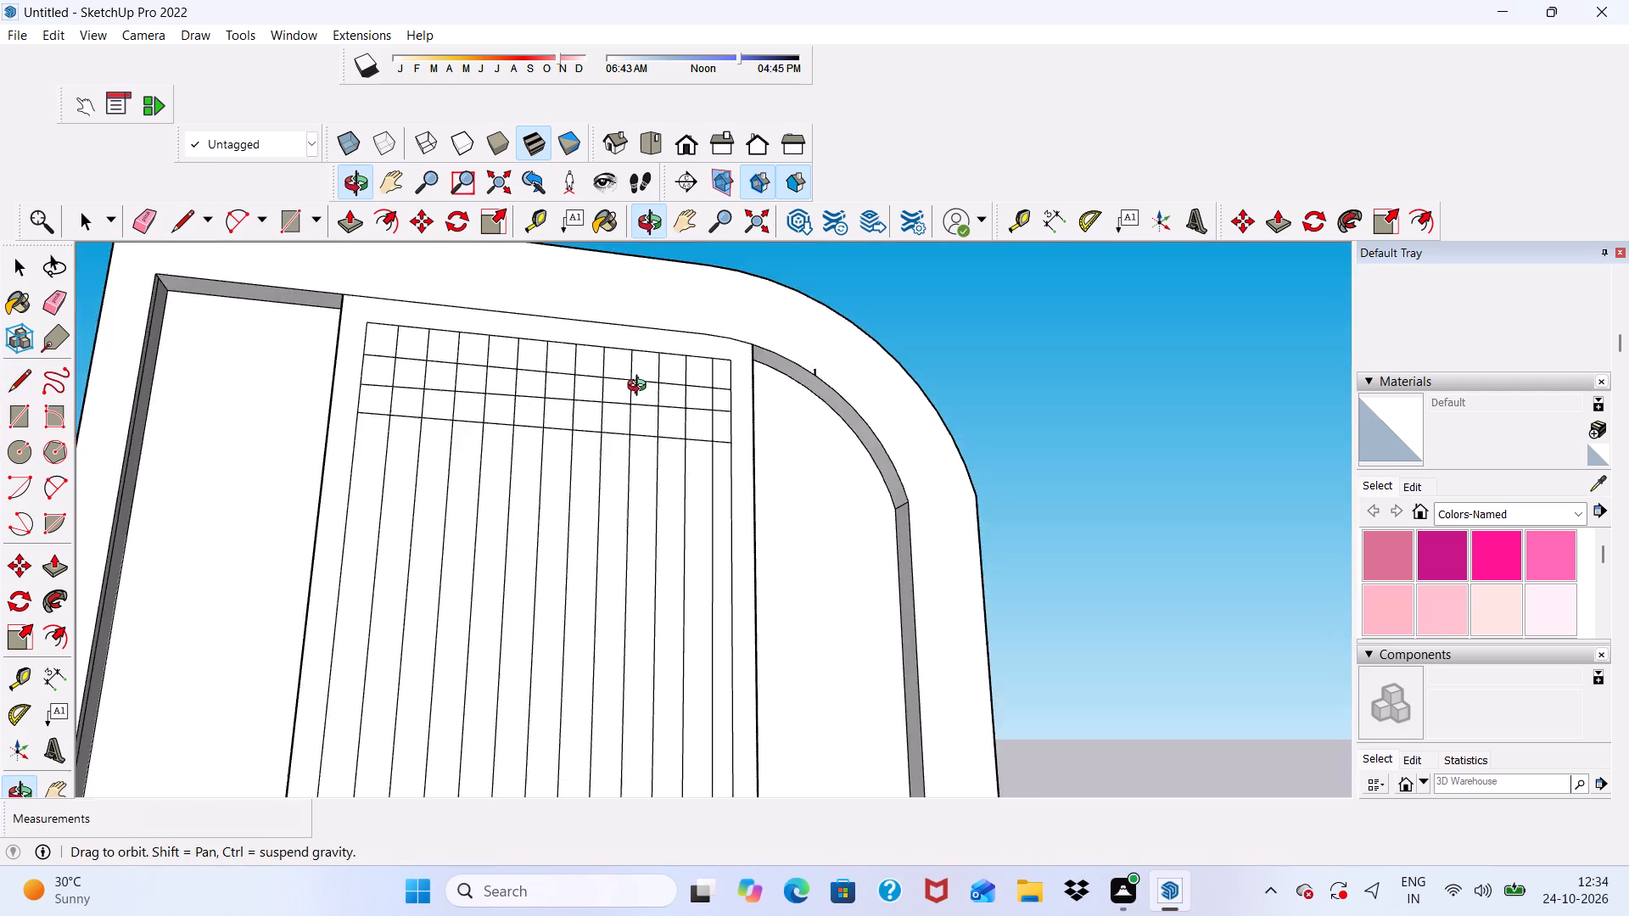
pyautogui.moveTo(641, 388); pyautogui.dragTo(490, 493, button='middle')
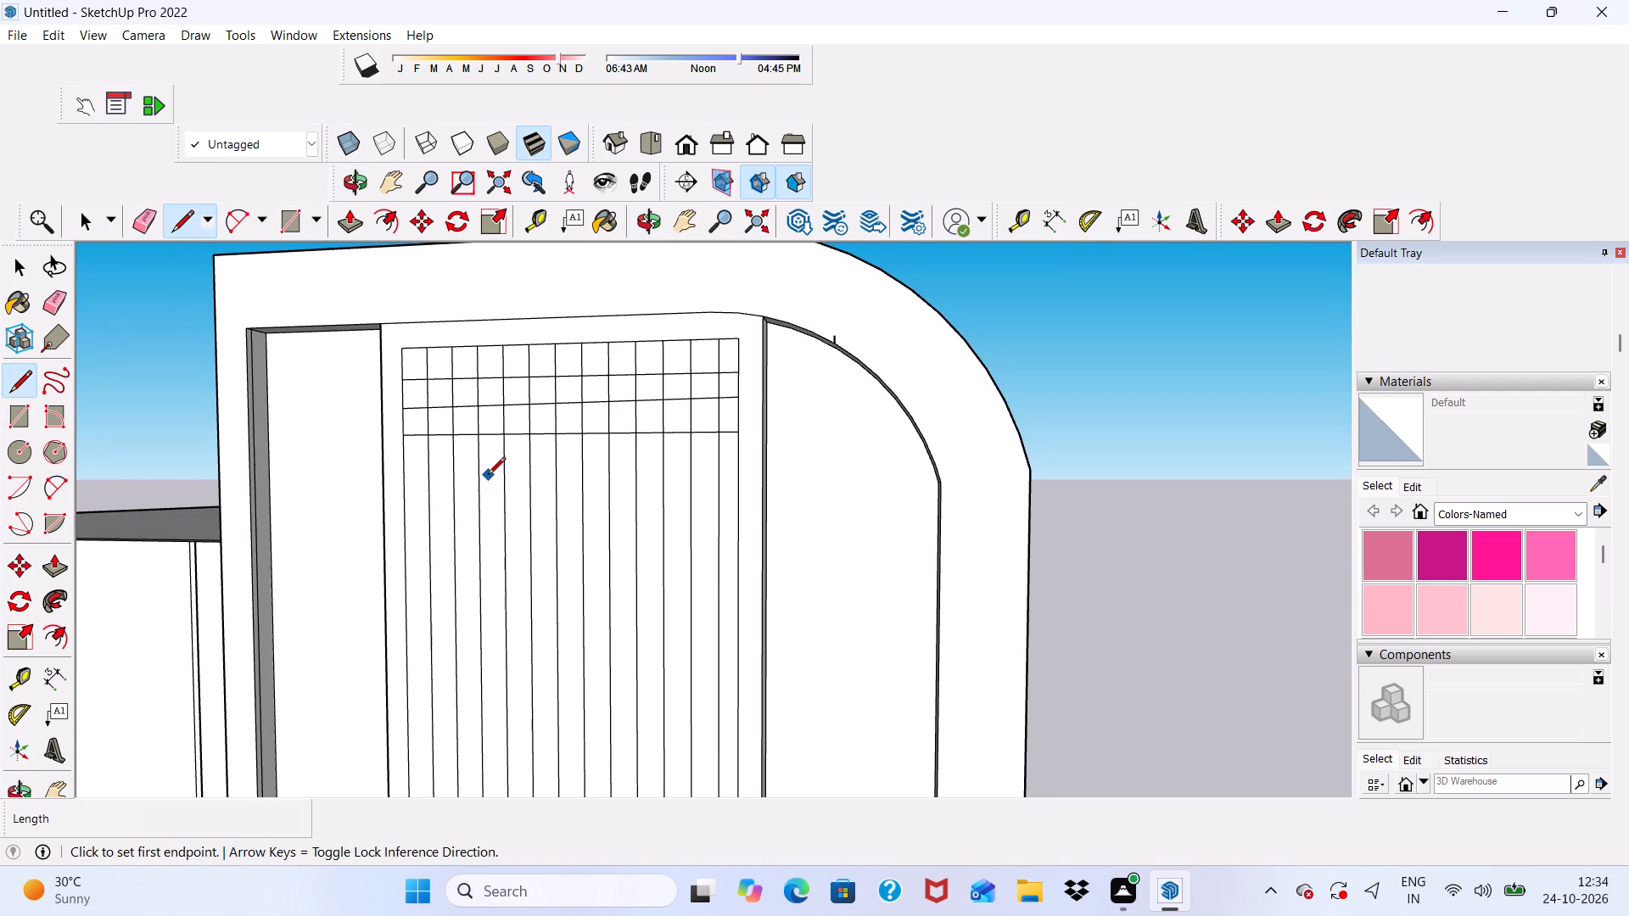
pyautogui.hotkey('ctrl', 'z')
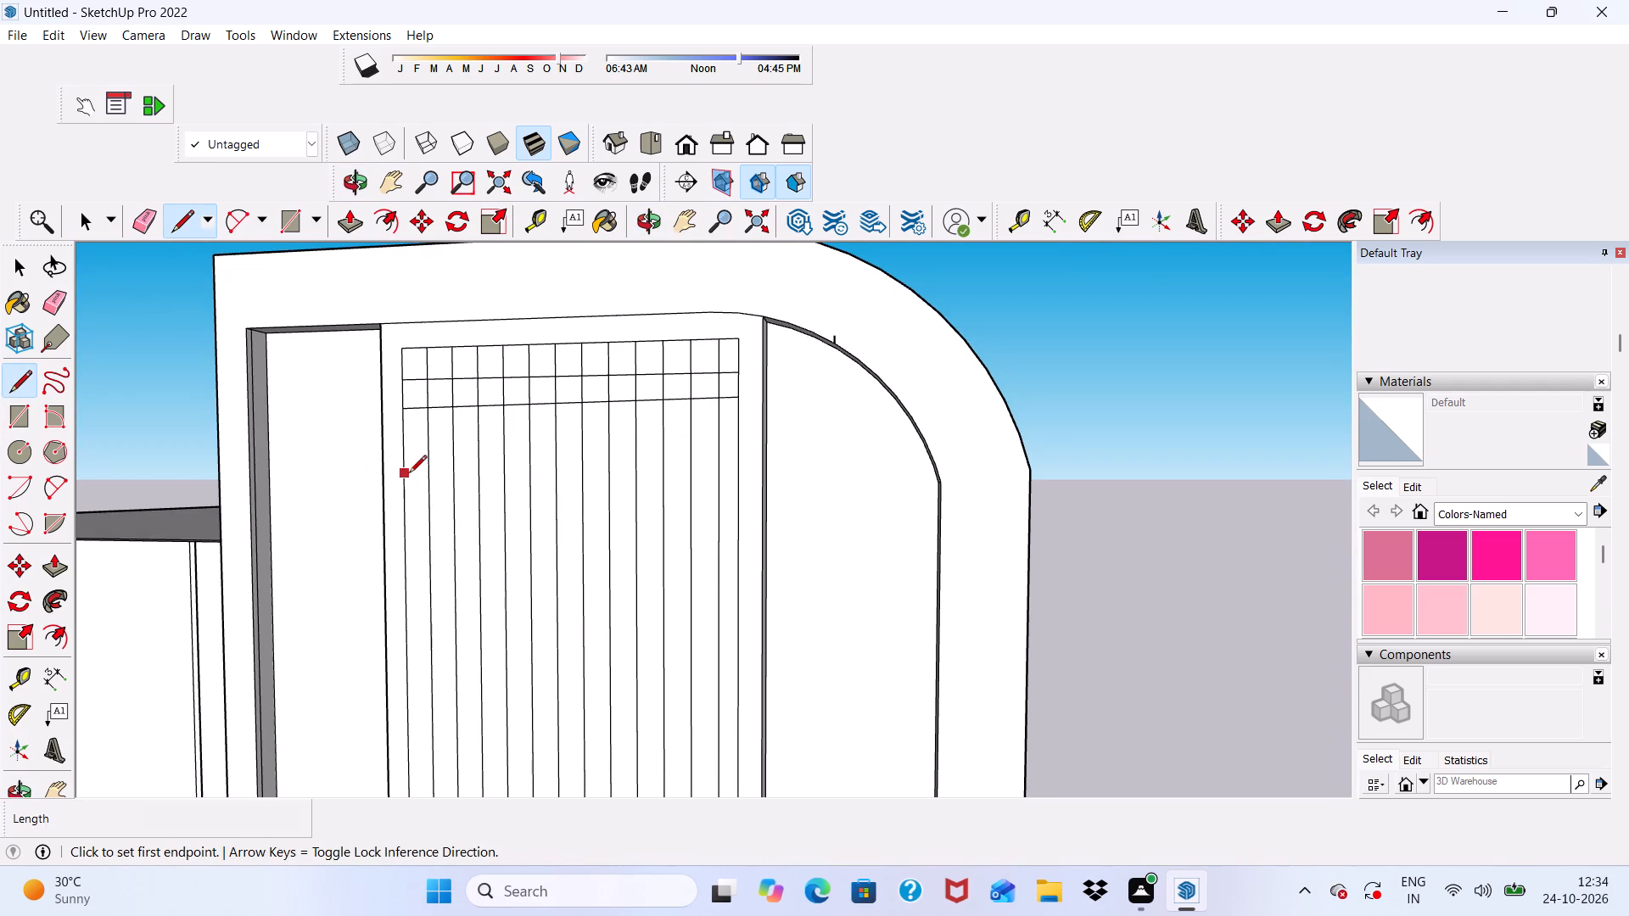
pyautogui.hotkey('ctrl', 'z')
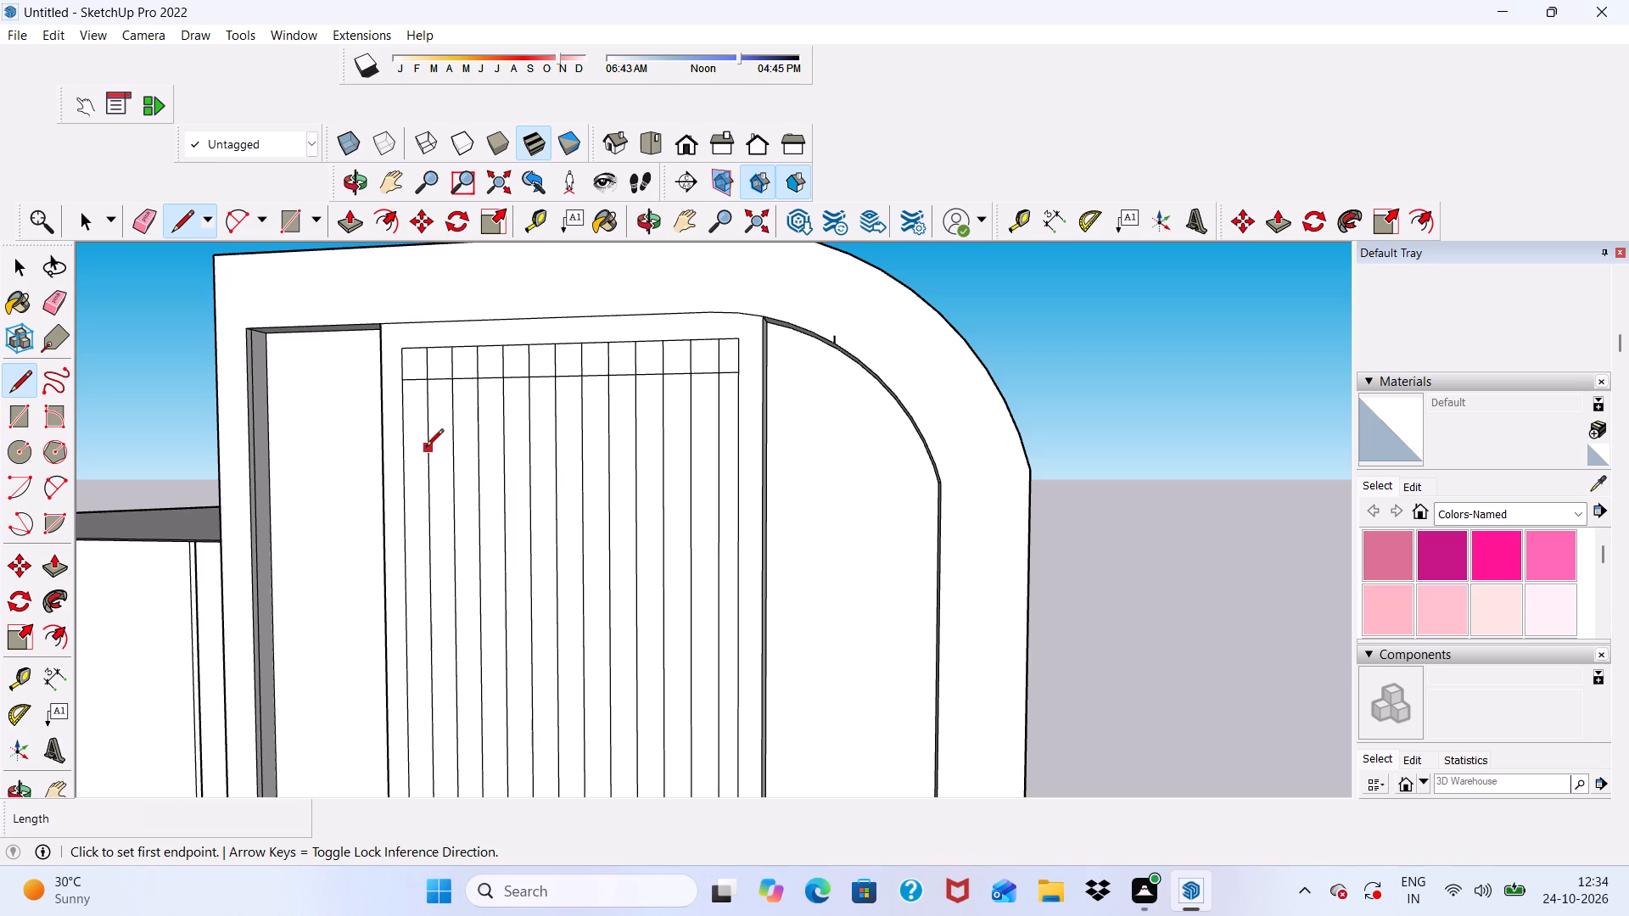
# Draw four horizontal lines, each about 11' 3 13/16" long, across the striped panel at roughly even spacing below the first one.
pyautogui.scroll(-2, 427, 447)
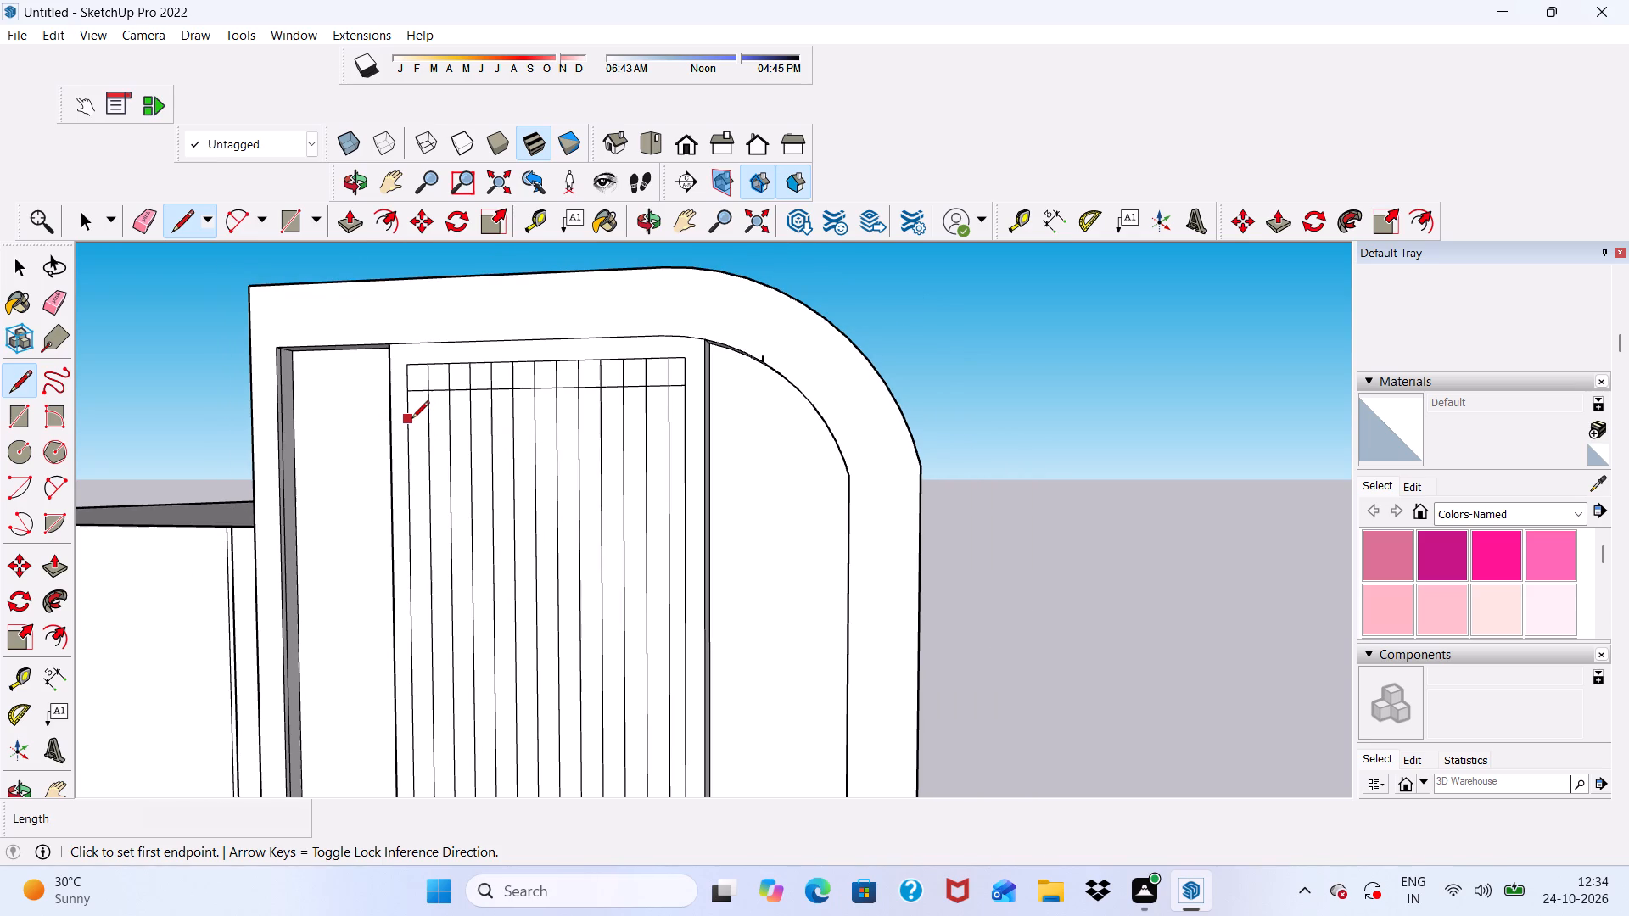
pyautogui.click(411, 416)
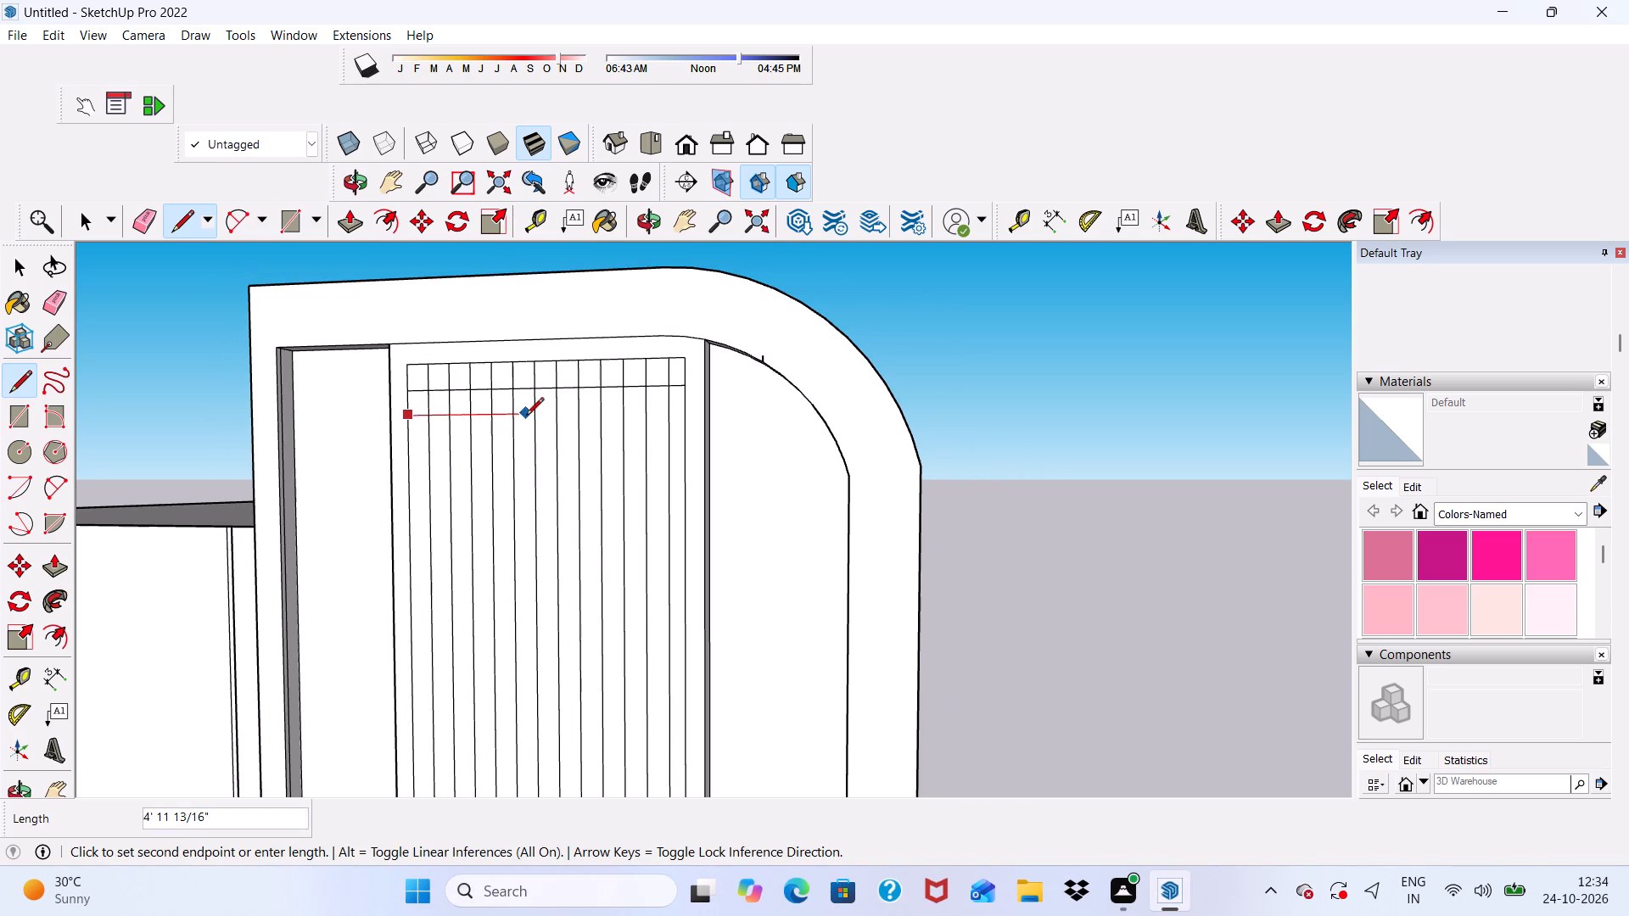
pyautogui.click(684, 416)
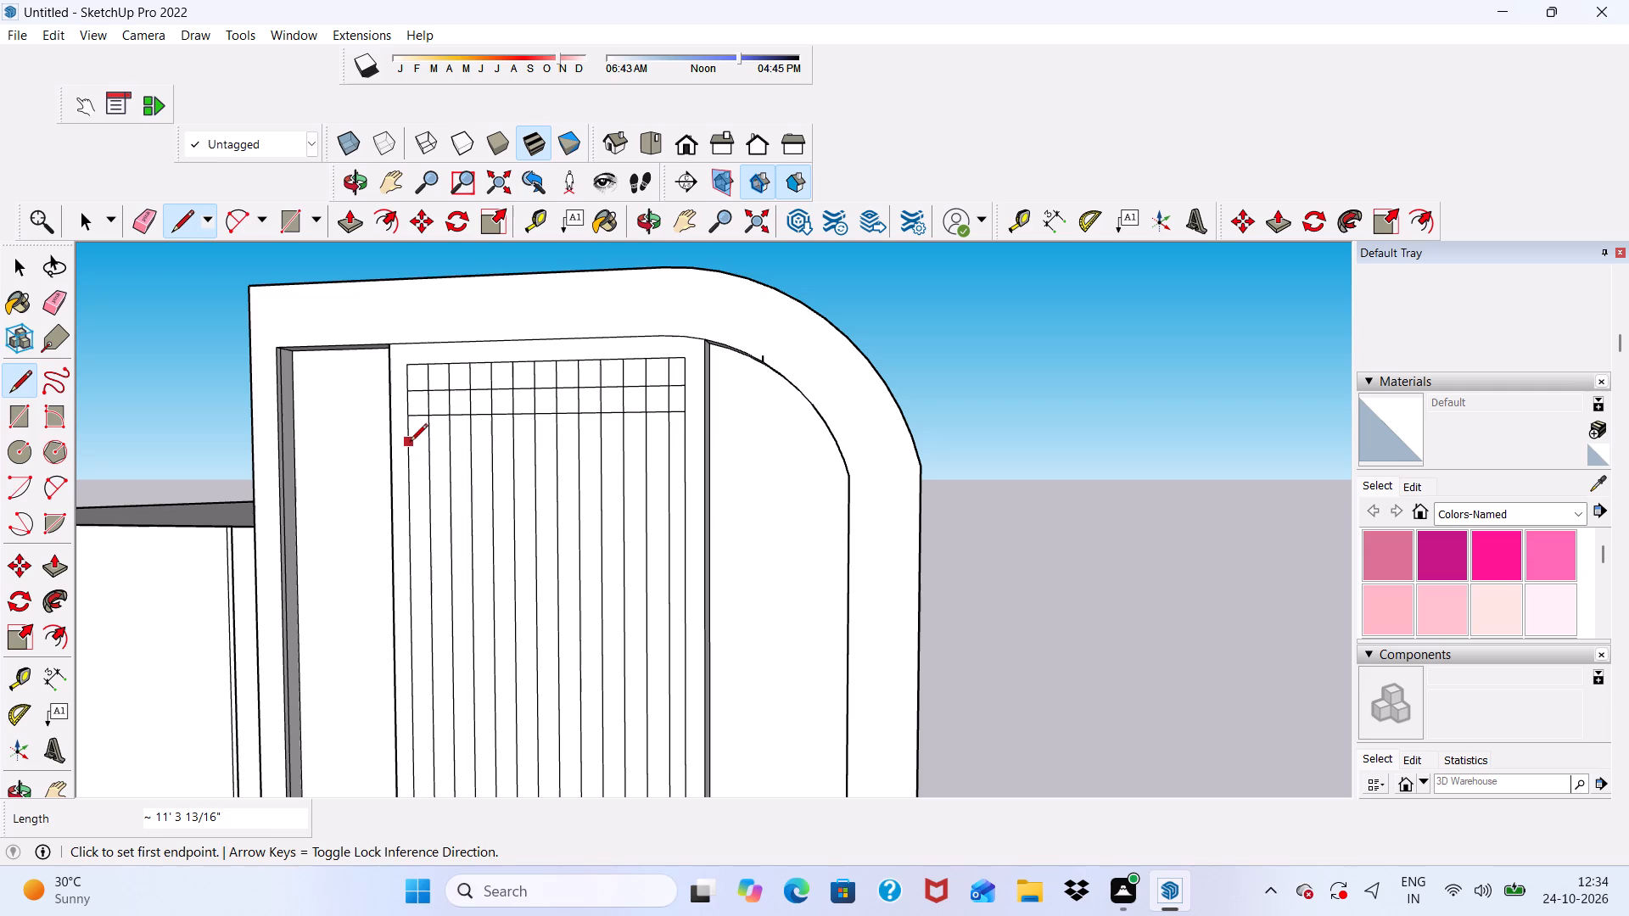
pyautogui.click(410, 444)
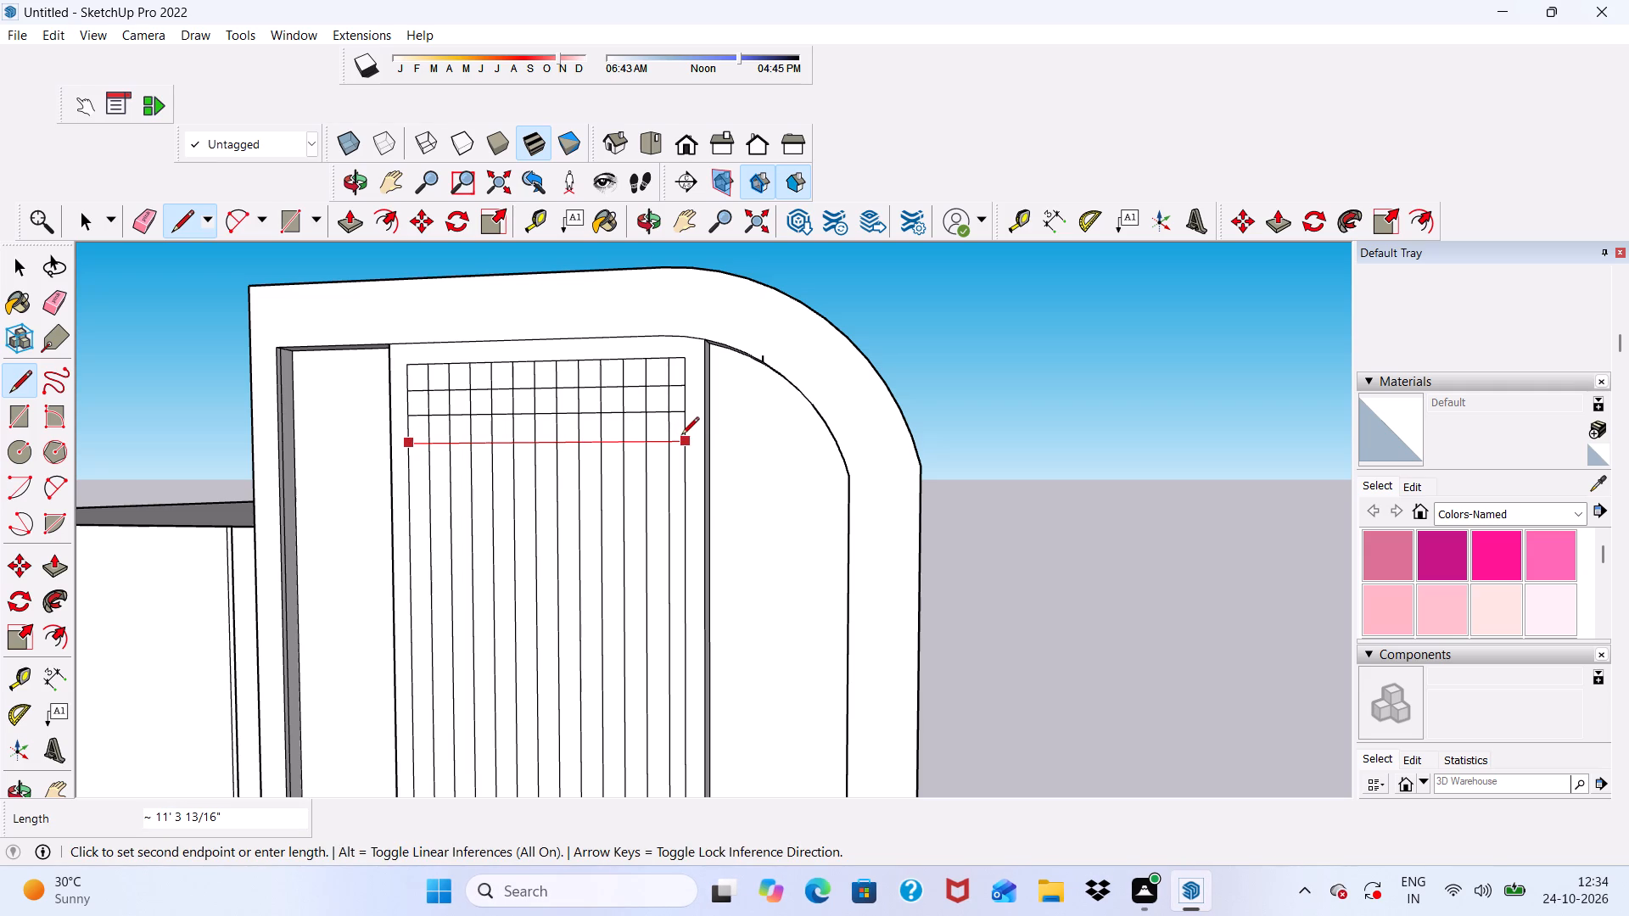
pyautogui.click(681, 436)
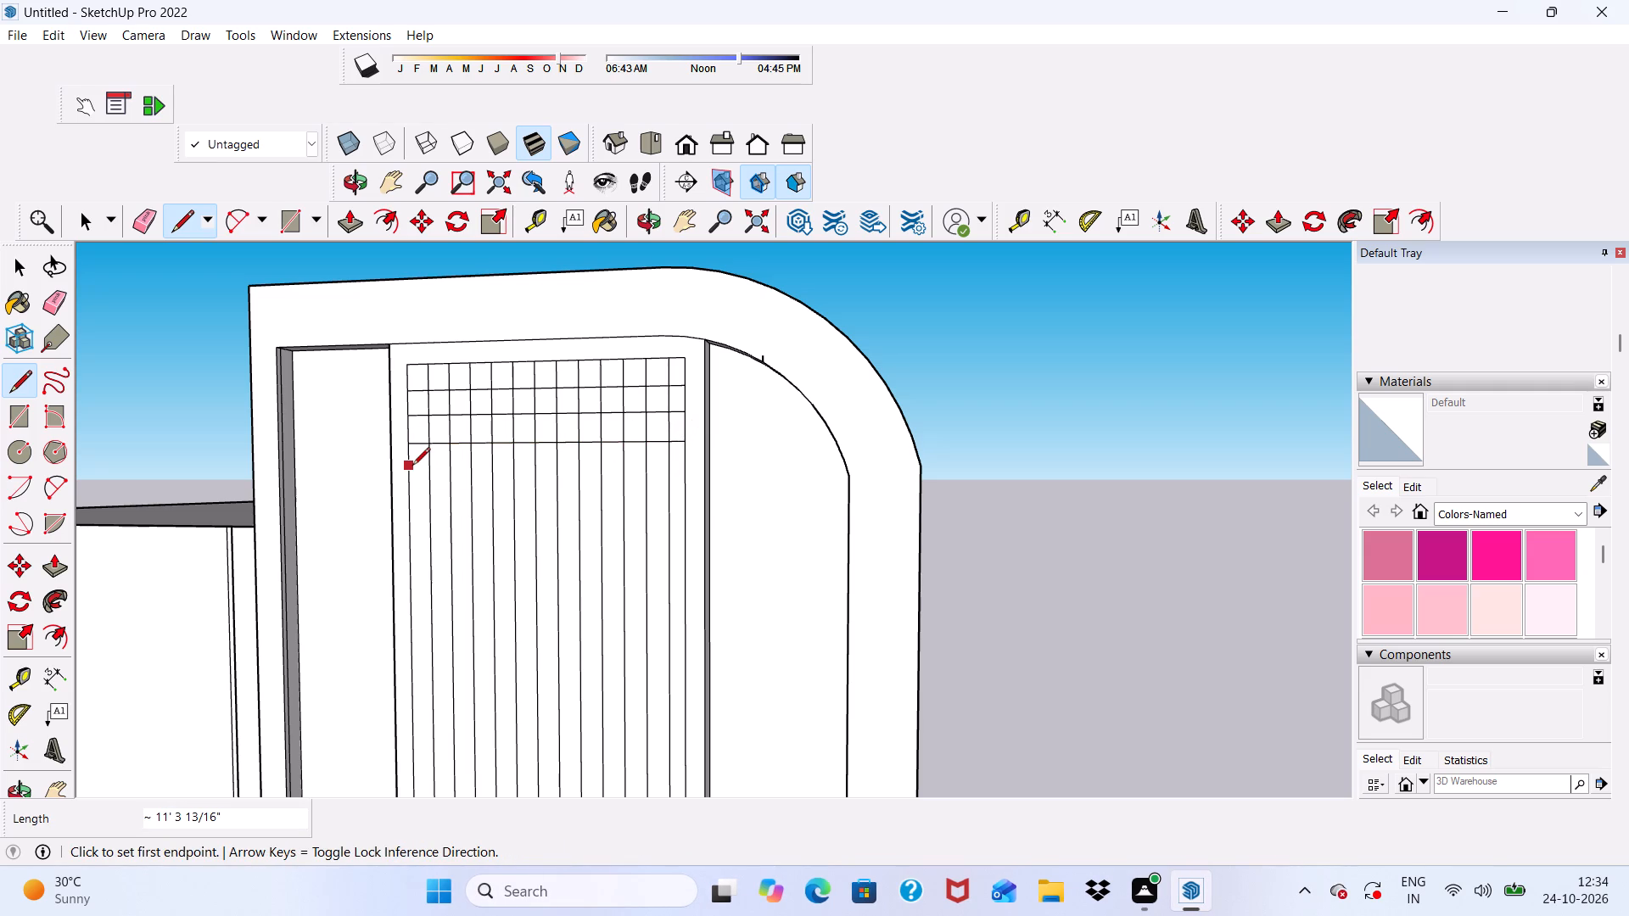
pyautogui.click(412, 466)
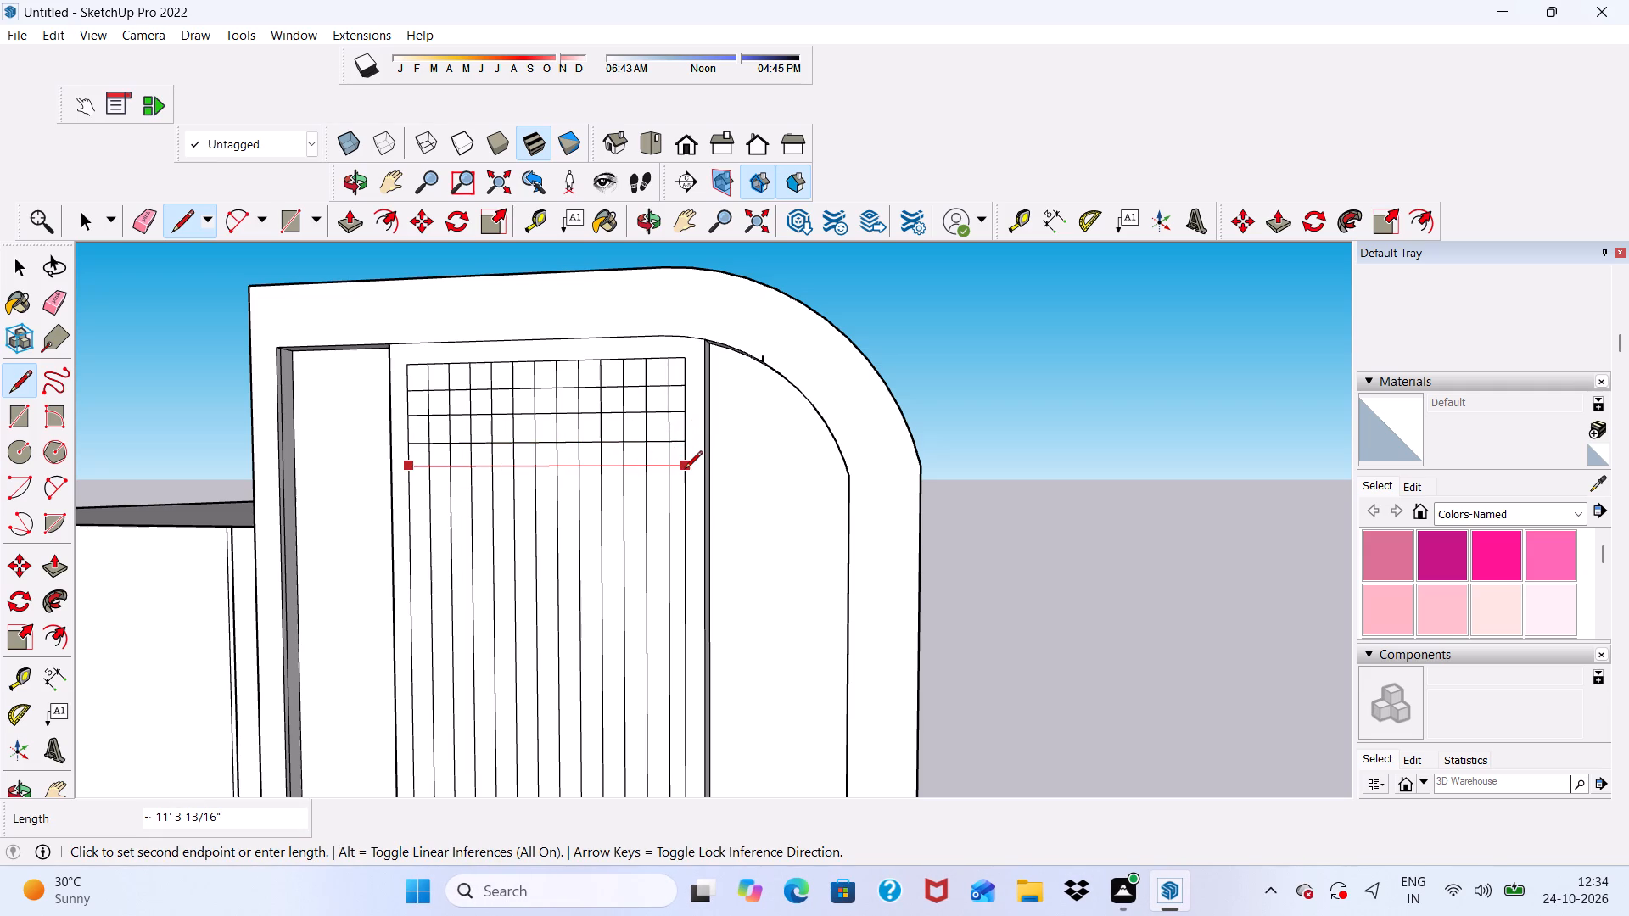
pyautogui.click(685, 470)
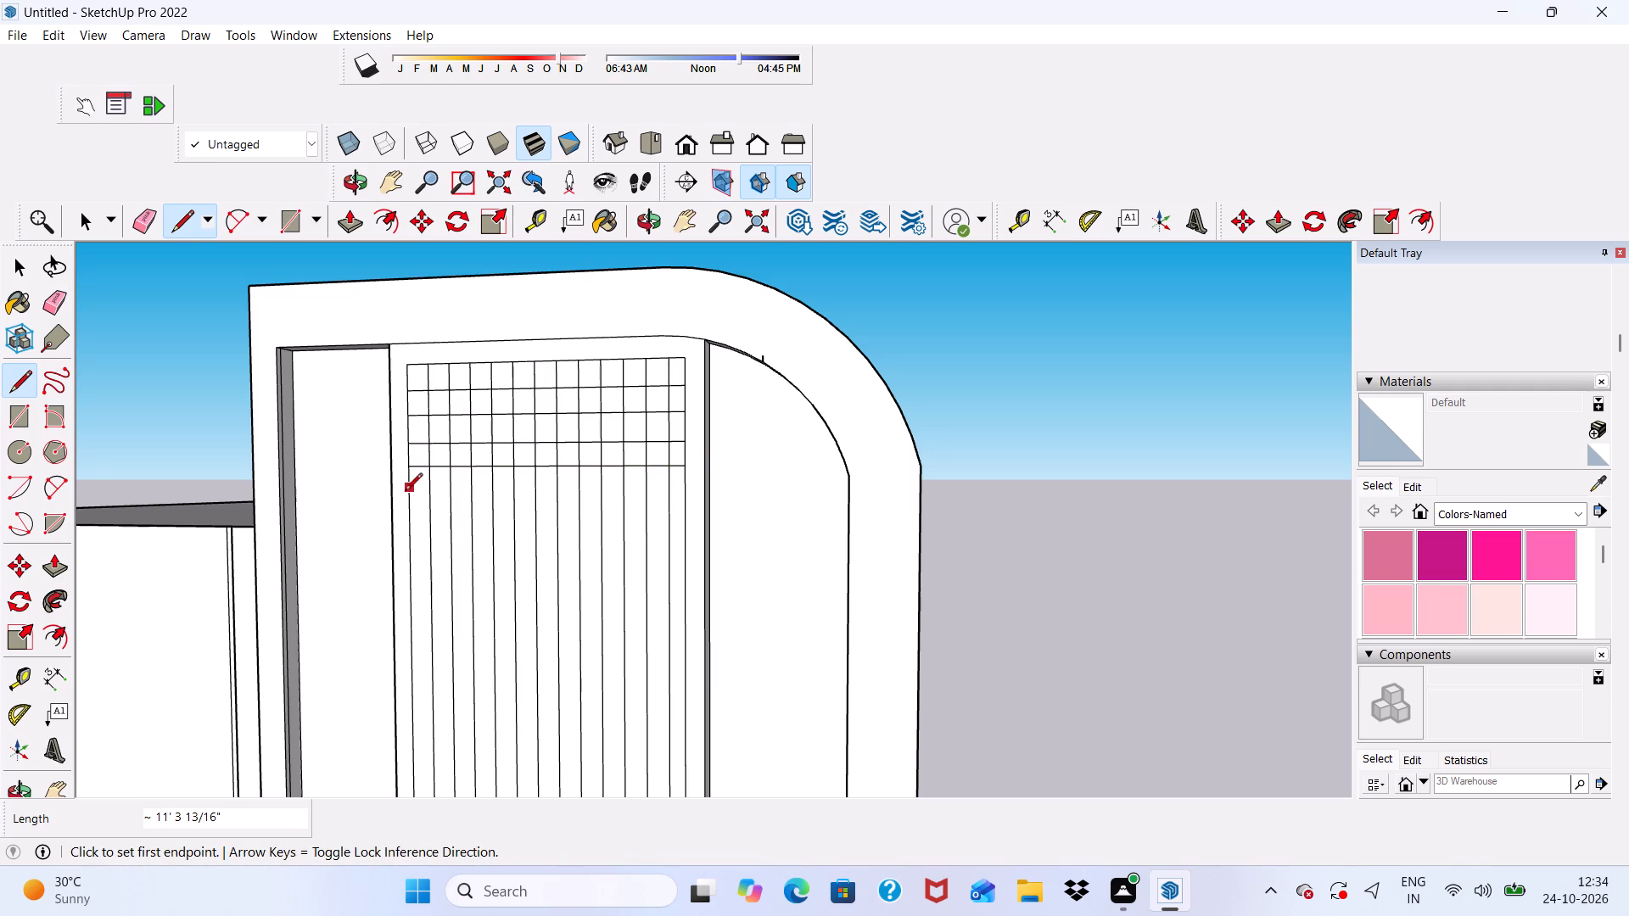
pyautogui.click(414, 489)
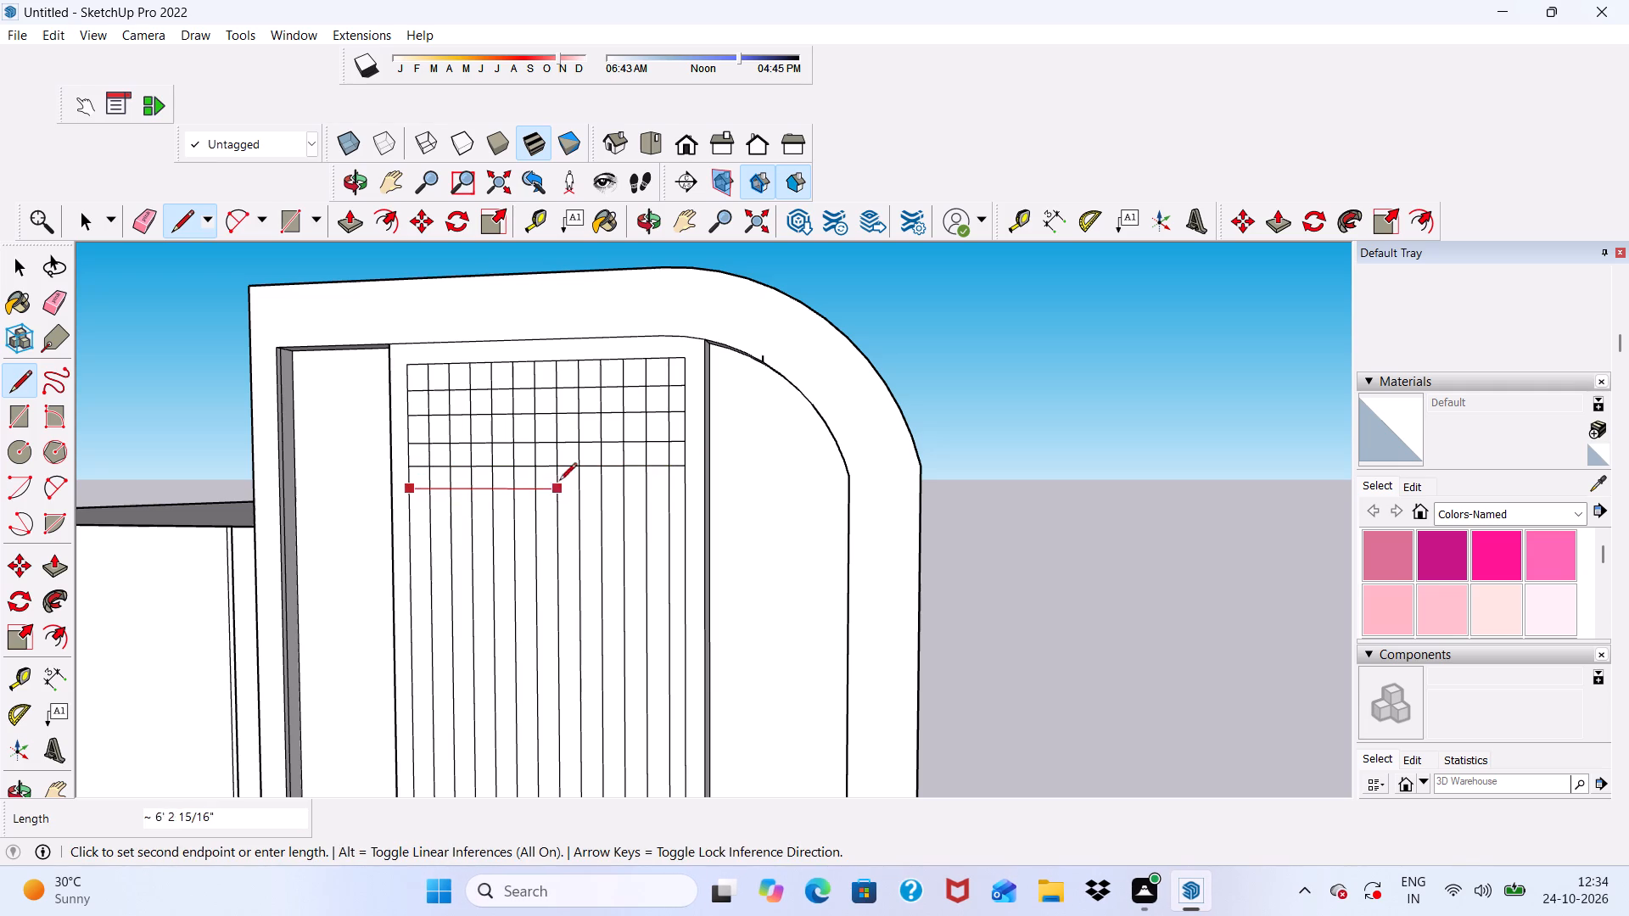
pyautogui.click(683, 489)
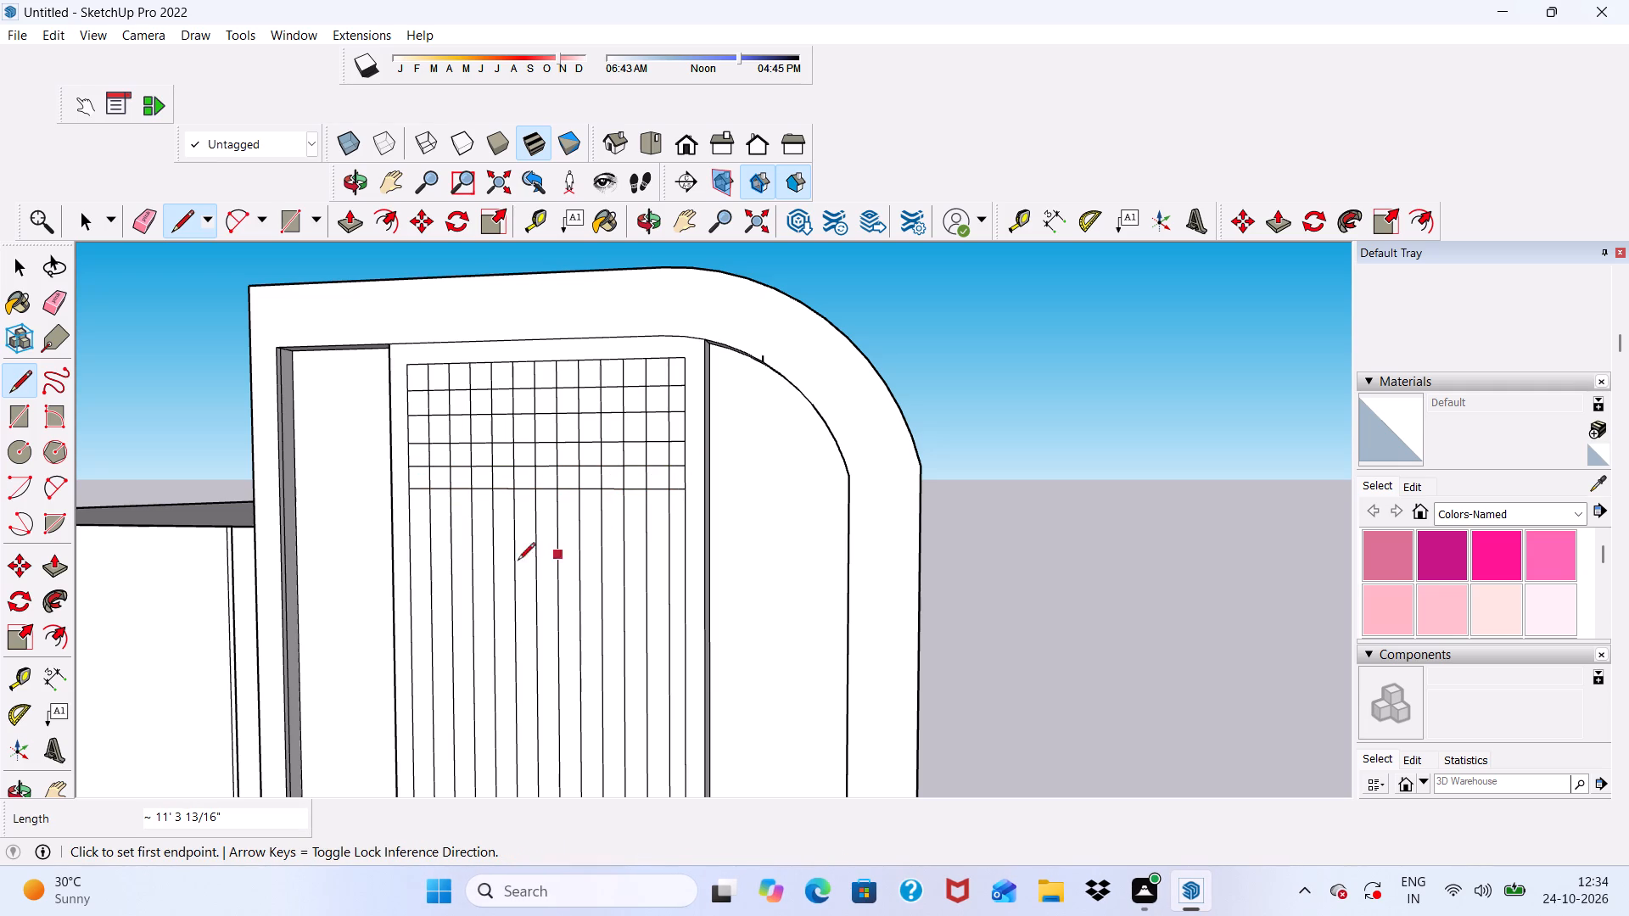
# Draw two further horizontal lines, each about 11' 3 13/16" long, across the striped panel below the lowest existing horizontal line.
pyautogui.scroll(4, 411, 517)
pyautogui.scroll(-4, 462, 472)
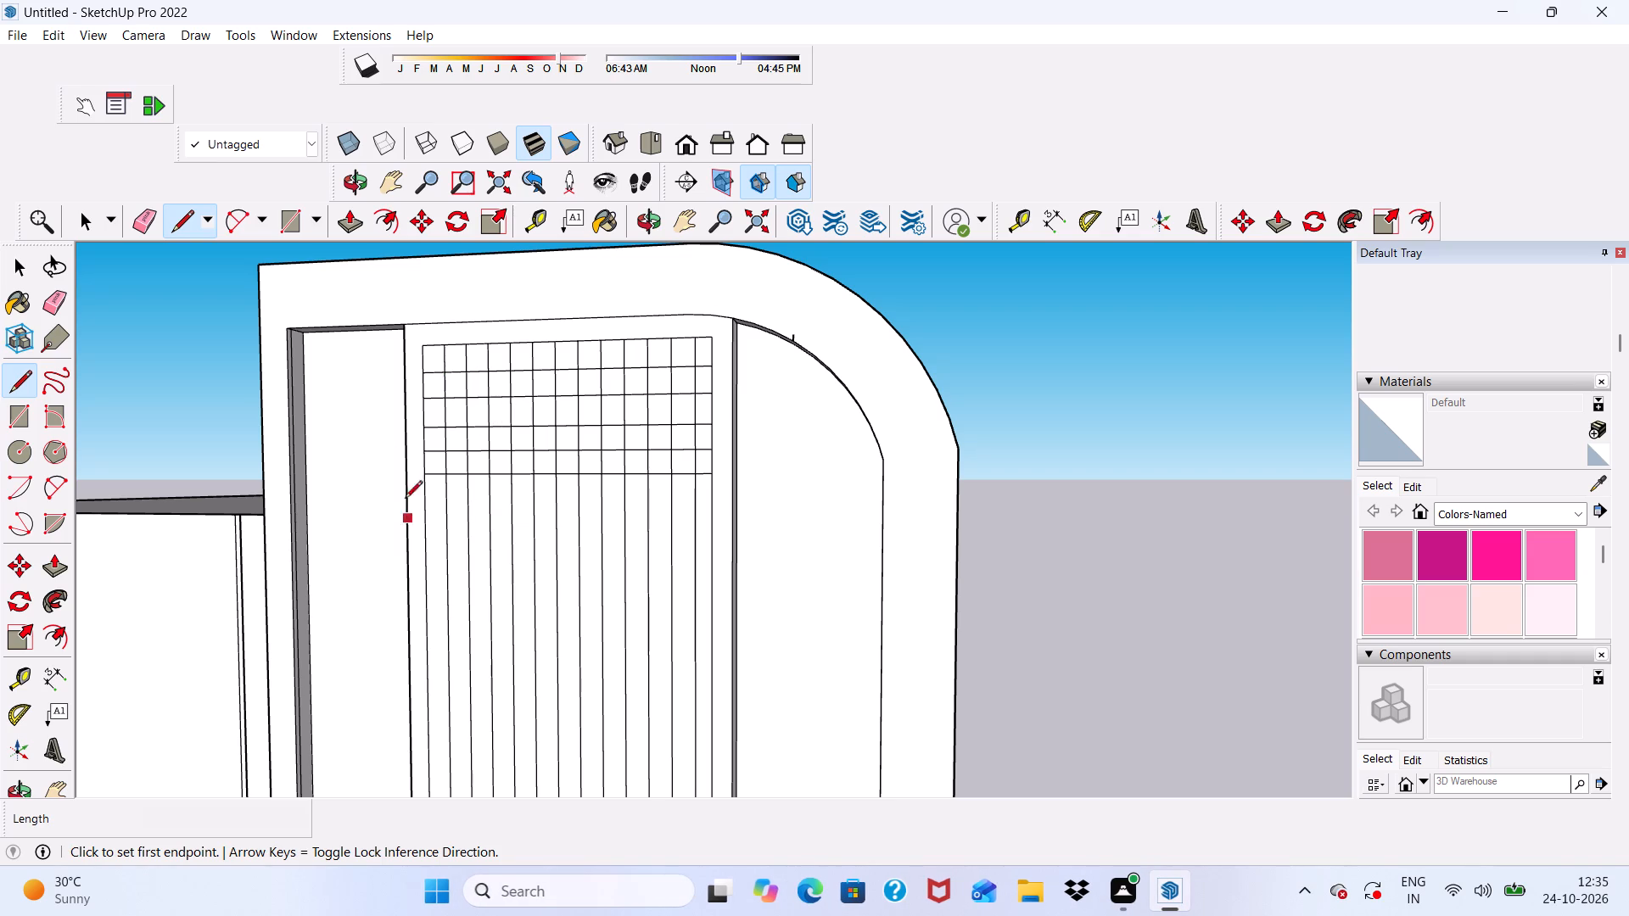
pyautogui.scroll(4, 396, 484)
pyautogui.scroll(9, 467, 519)
pyautogui.click(426, 472)
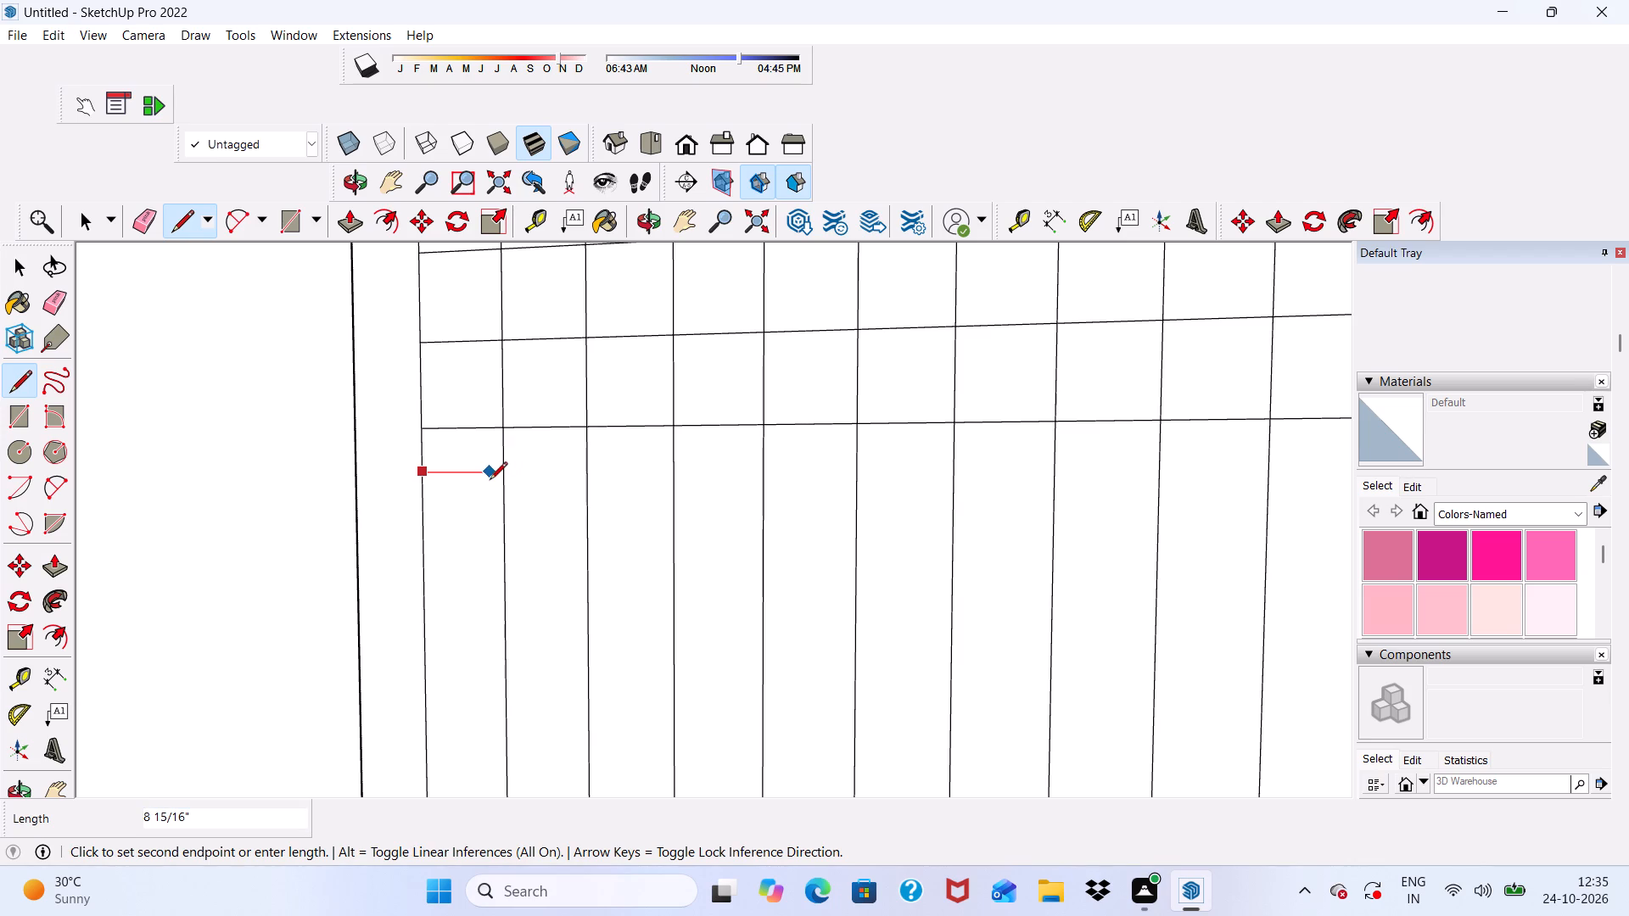
pyautogui.press('space')
pyautogui.click(176, 221)
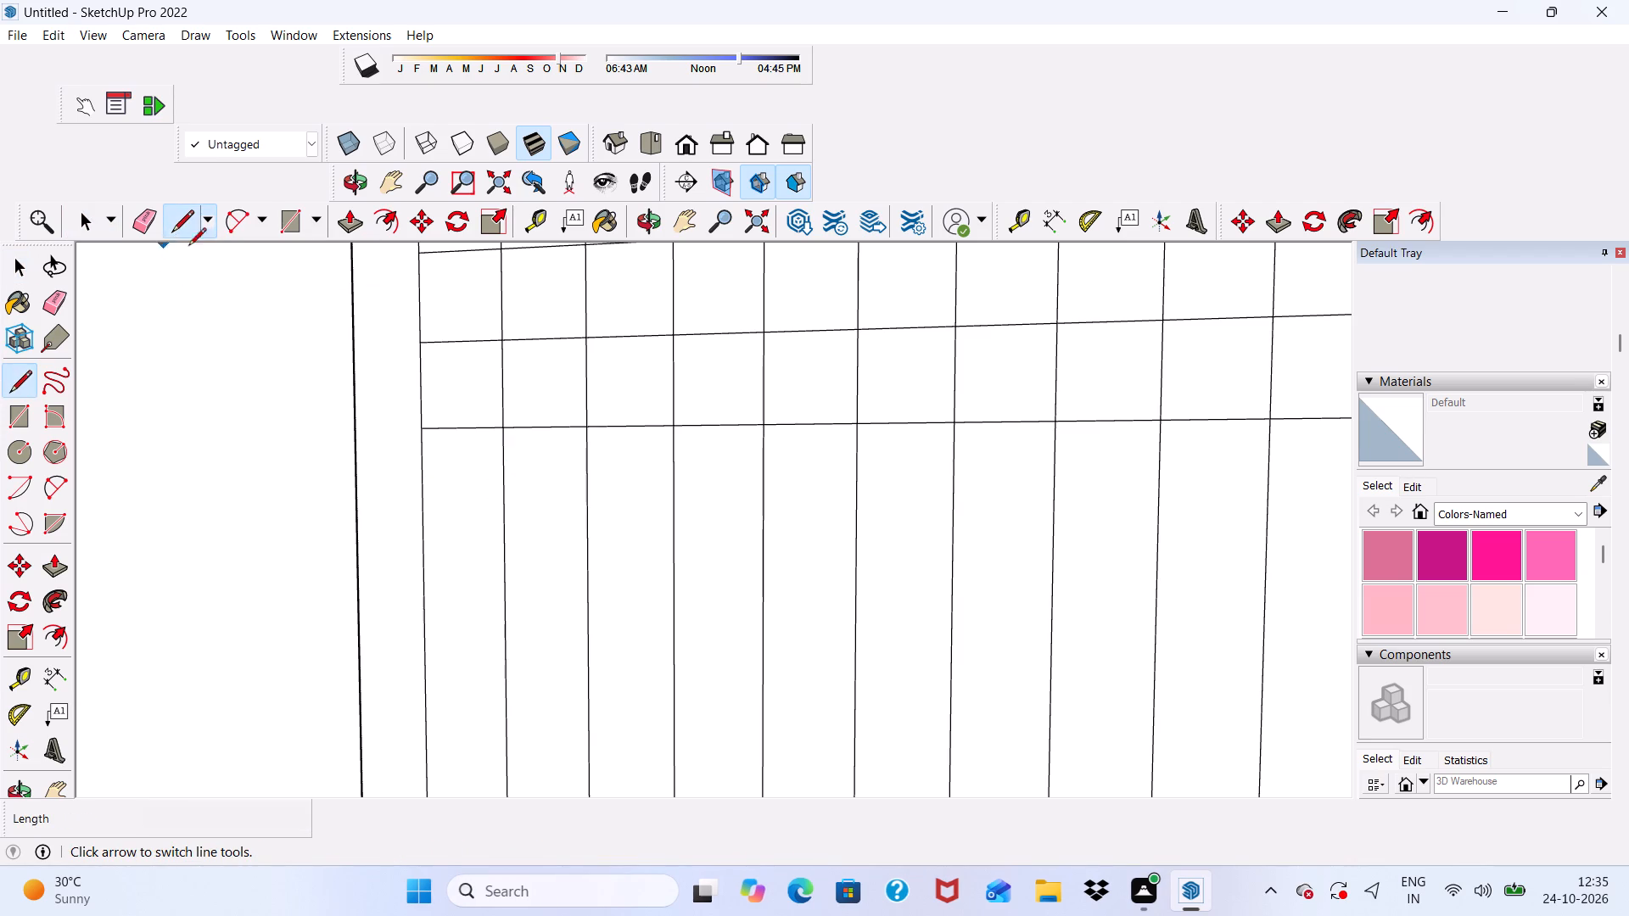
pyautogui.click(423, 491)
pyautogui.scroll(-3, 323, 596)
pyautogui.scroll(-4, 232, 634)
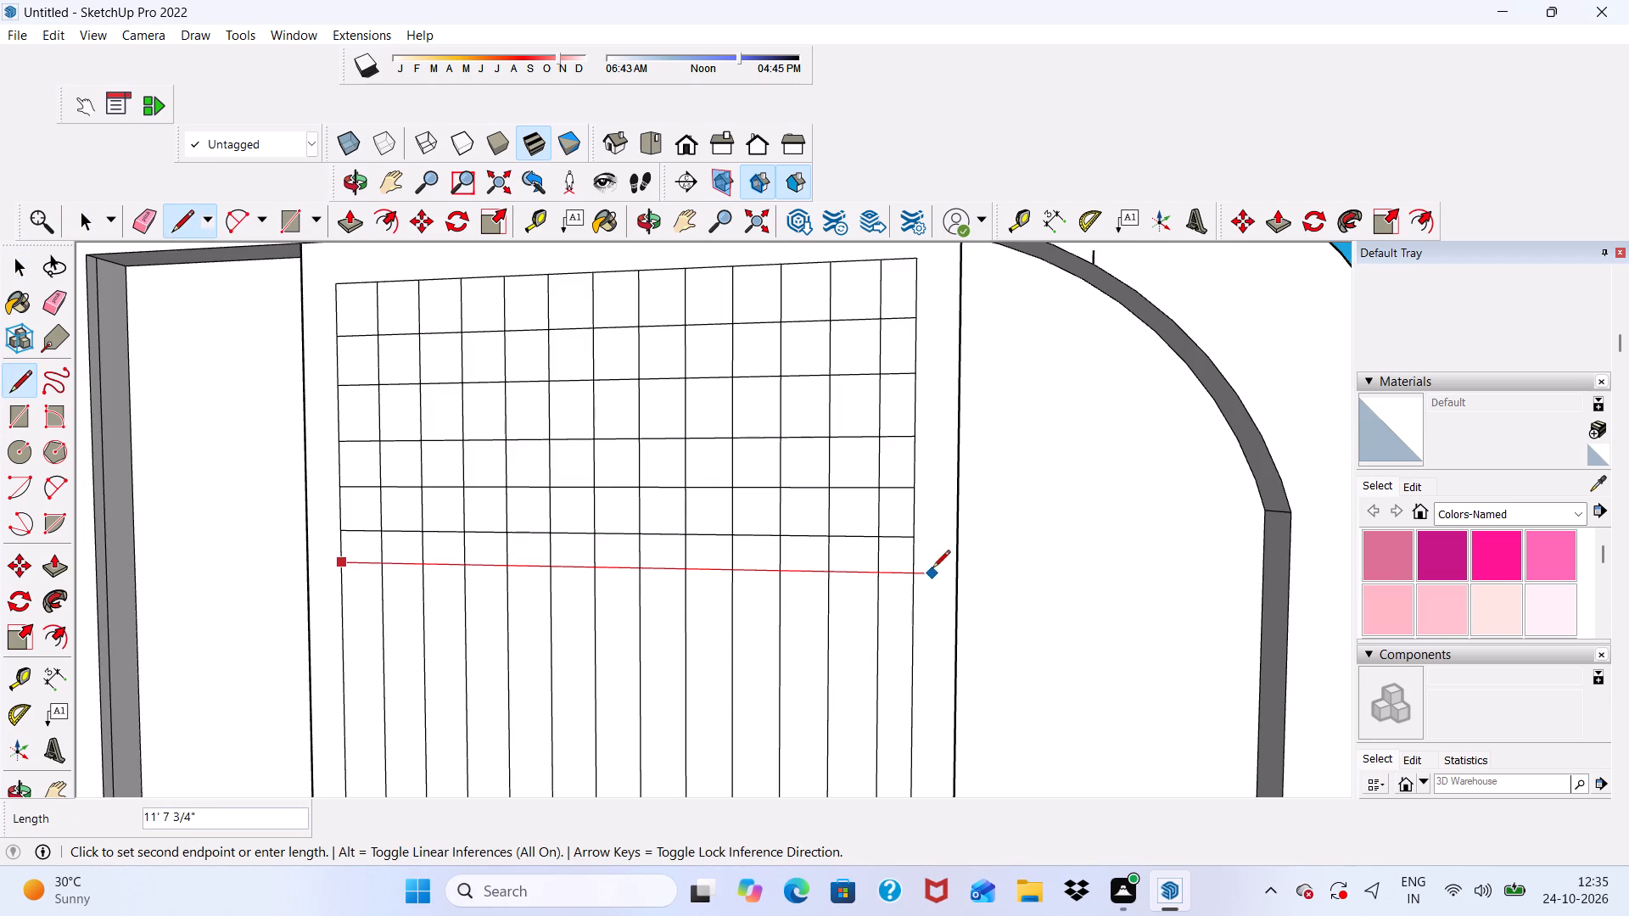
pyautogui.click(911, 578)
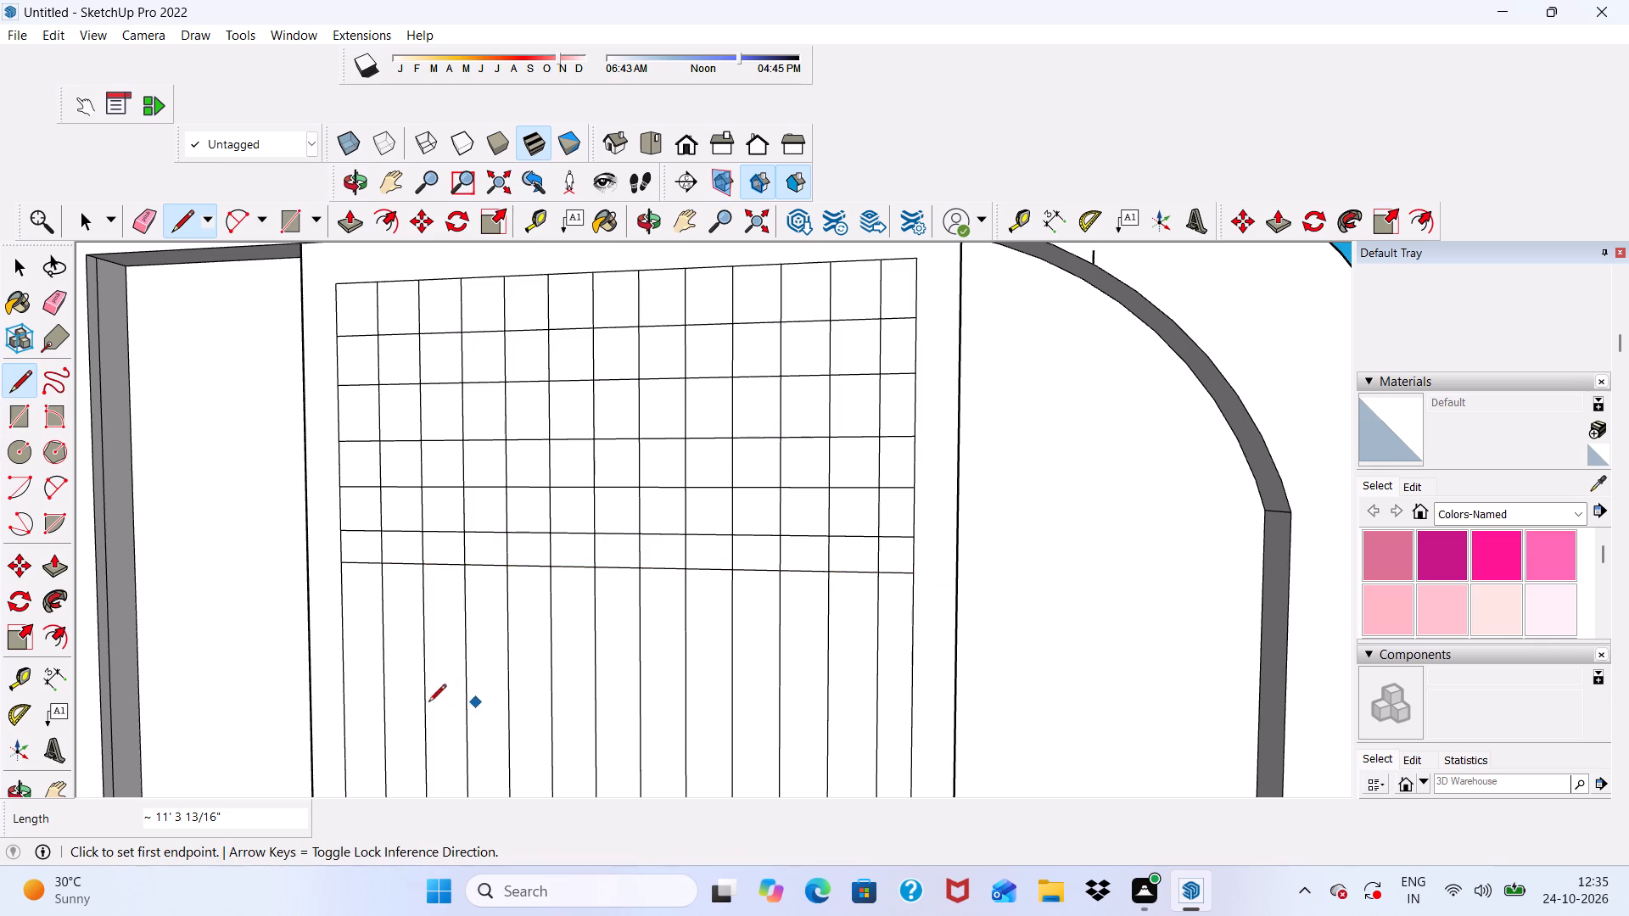
pyautogui.click(341, 612)
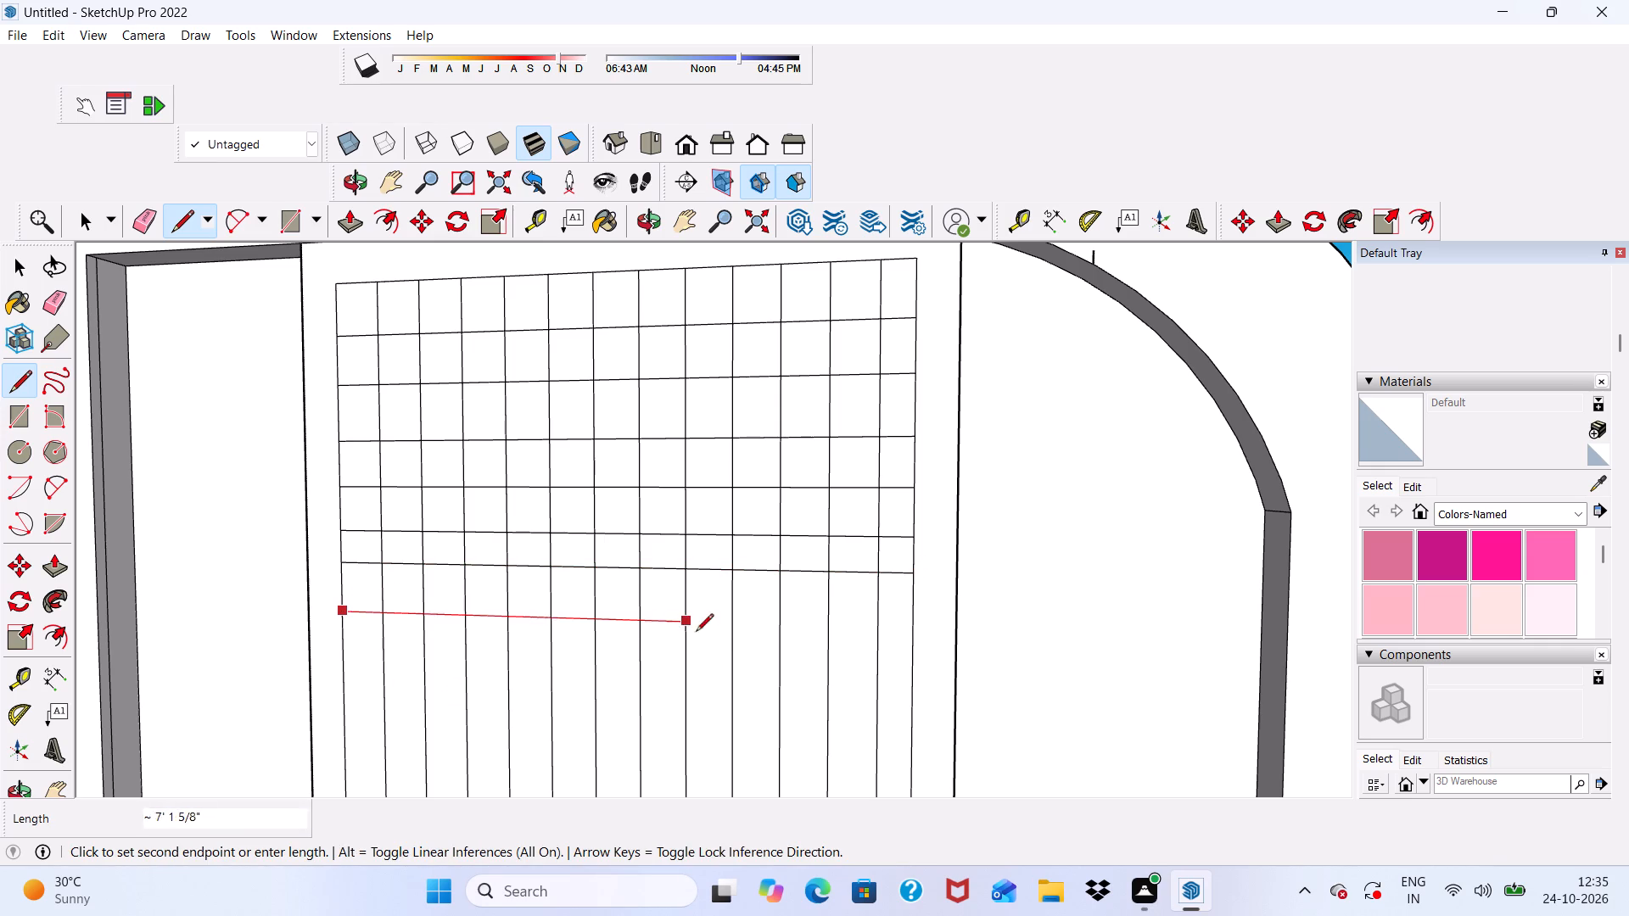
pyautogui.click(910, 622)
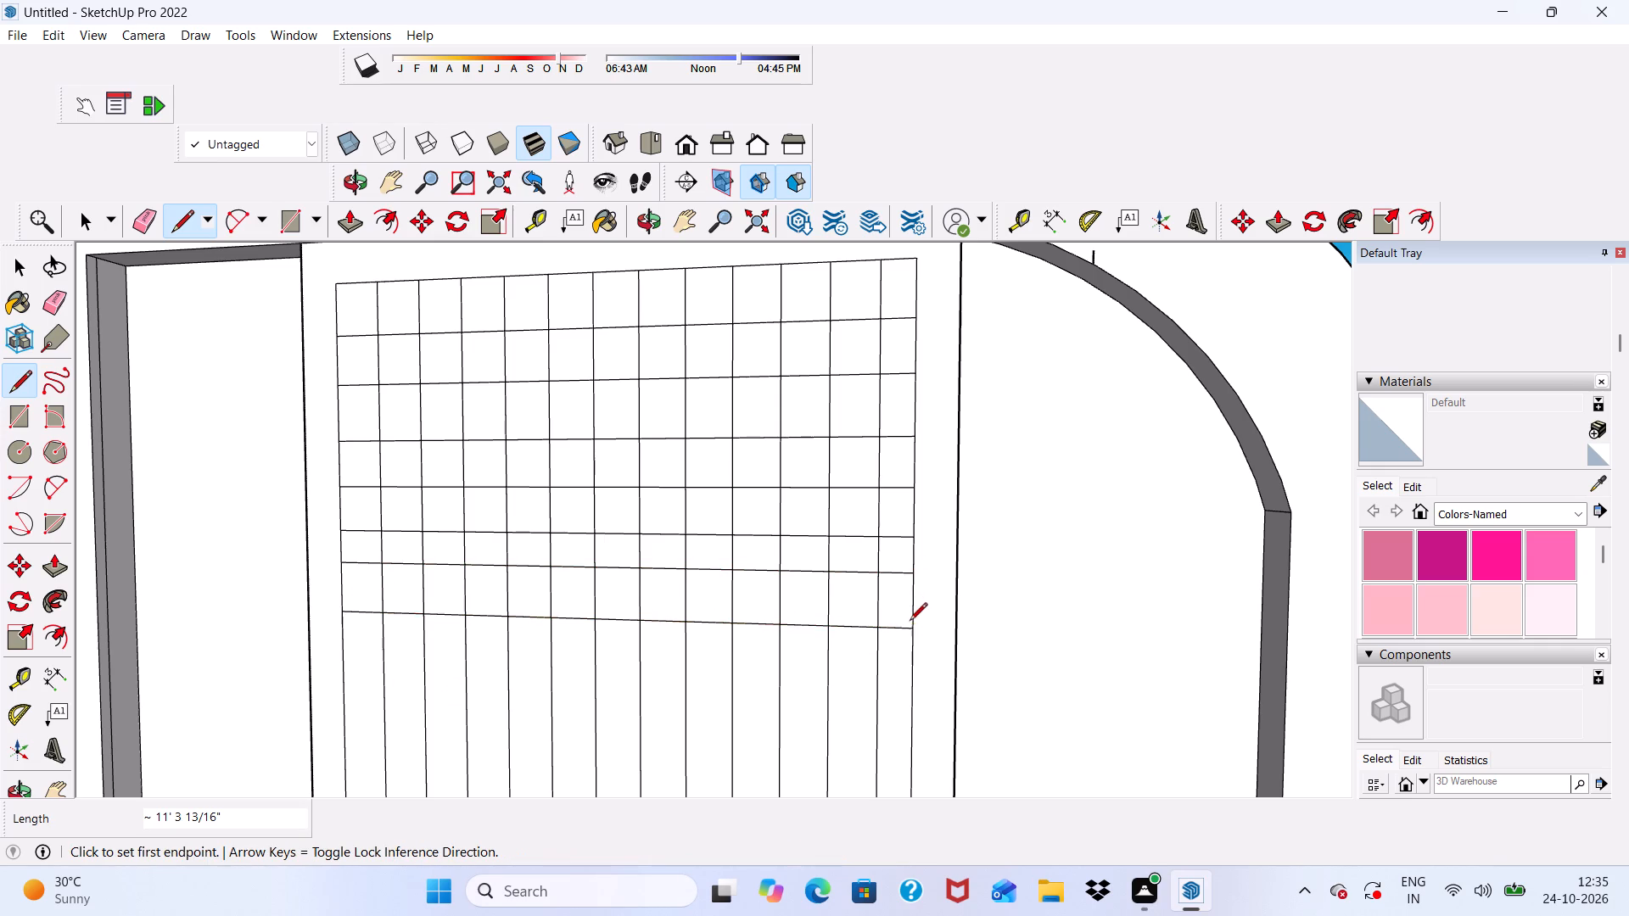
# Draw three horizontal lines, each about 11' 3 13/16" long, across the striped panel at even spacing below the lowest existing one.
pyautogui.scroll(-8, 746, 355)
pyautogui.scroll(2, 573, 517)
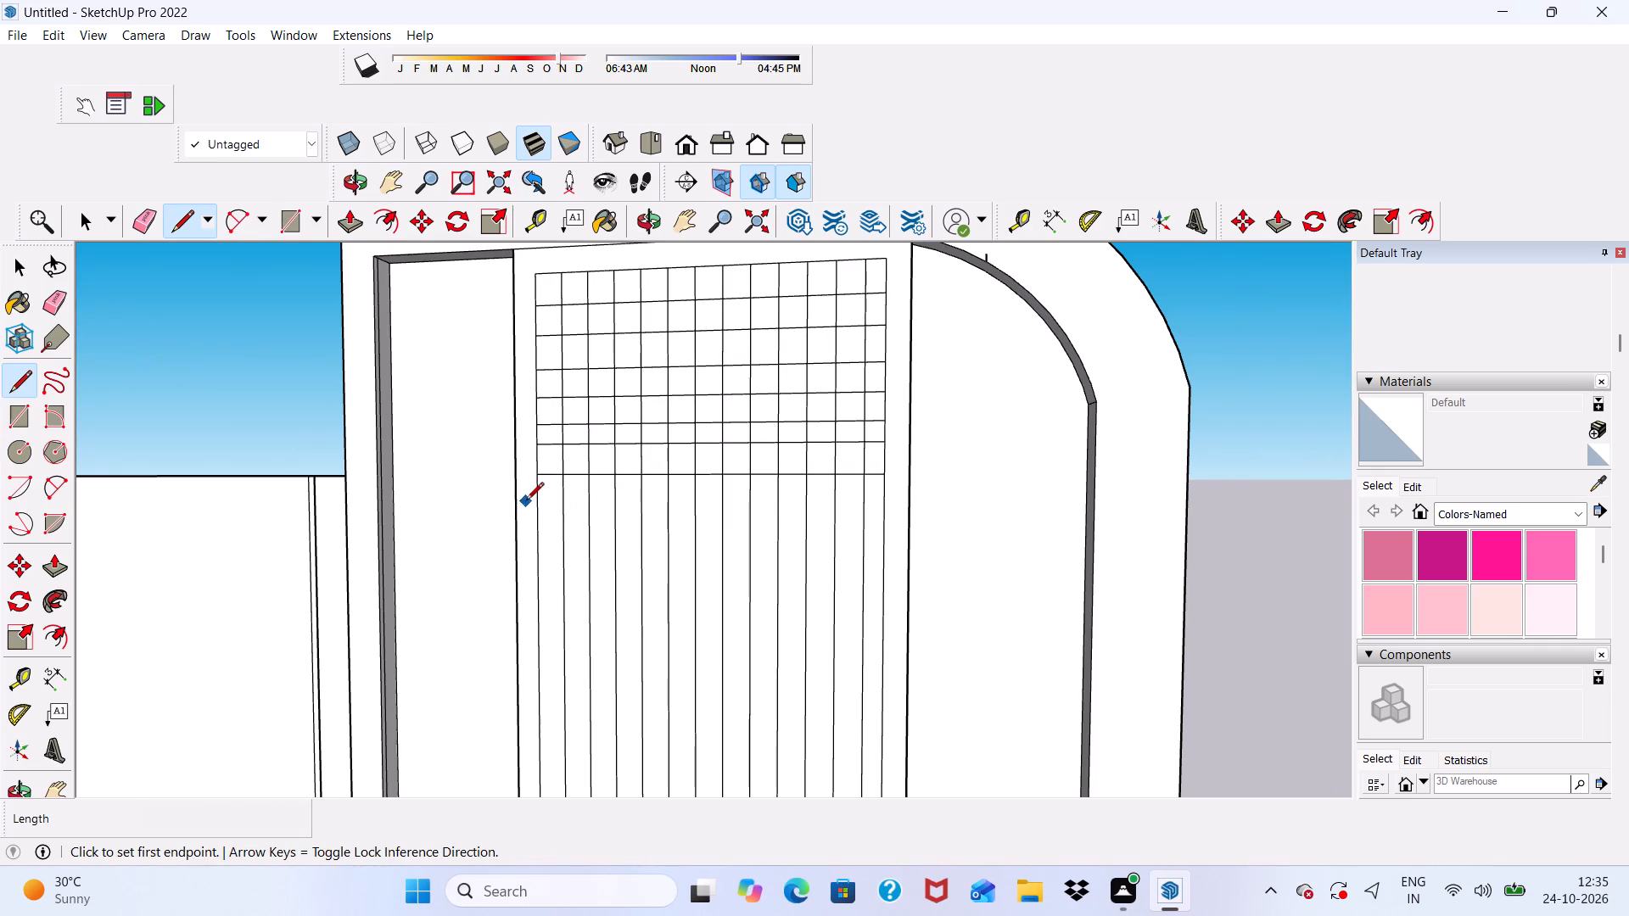
pyautogui.click(535, 508)
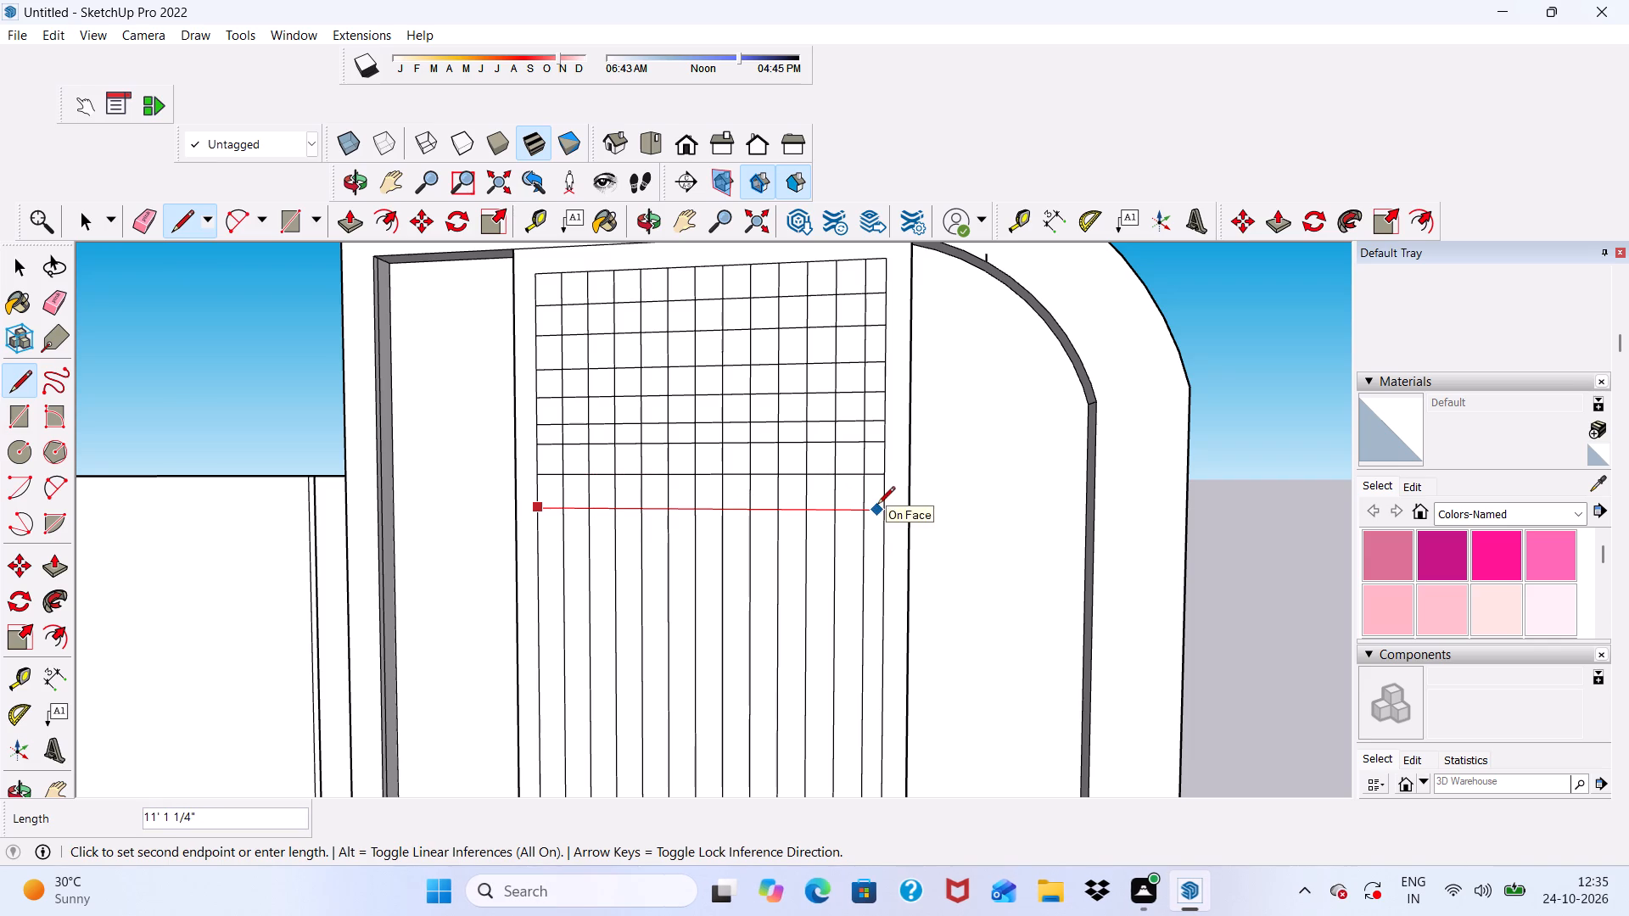
pyautogui.scroll(2, 882, 507)
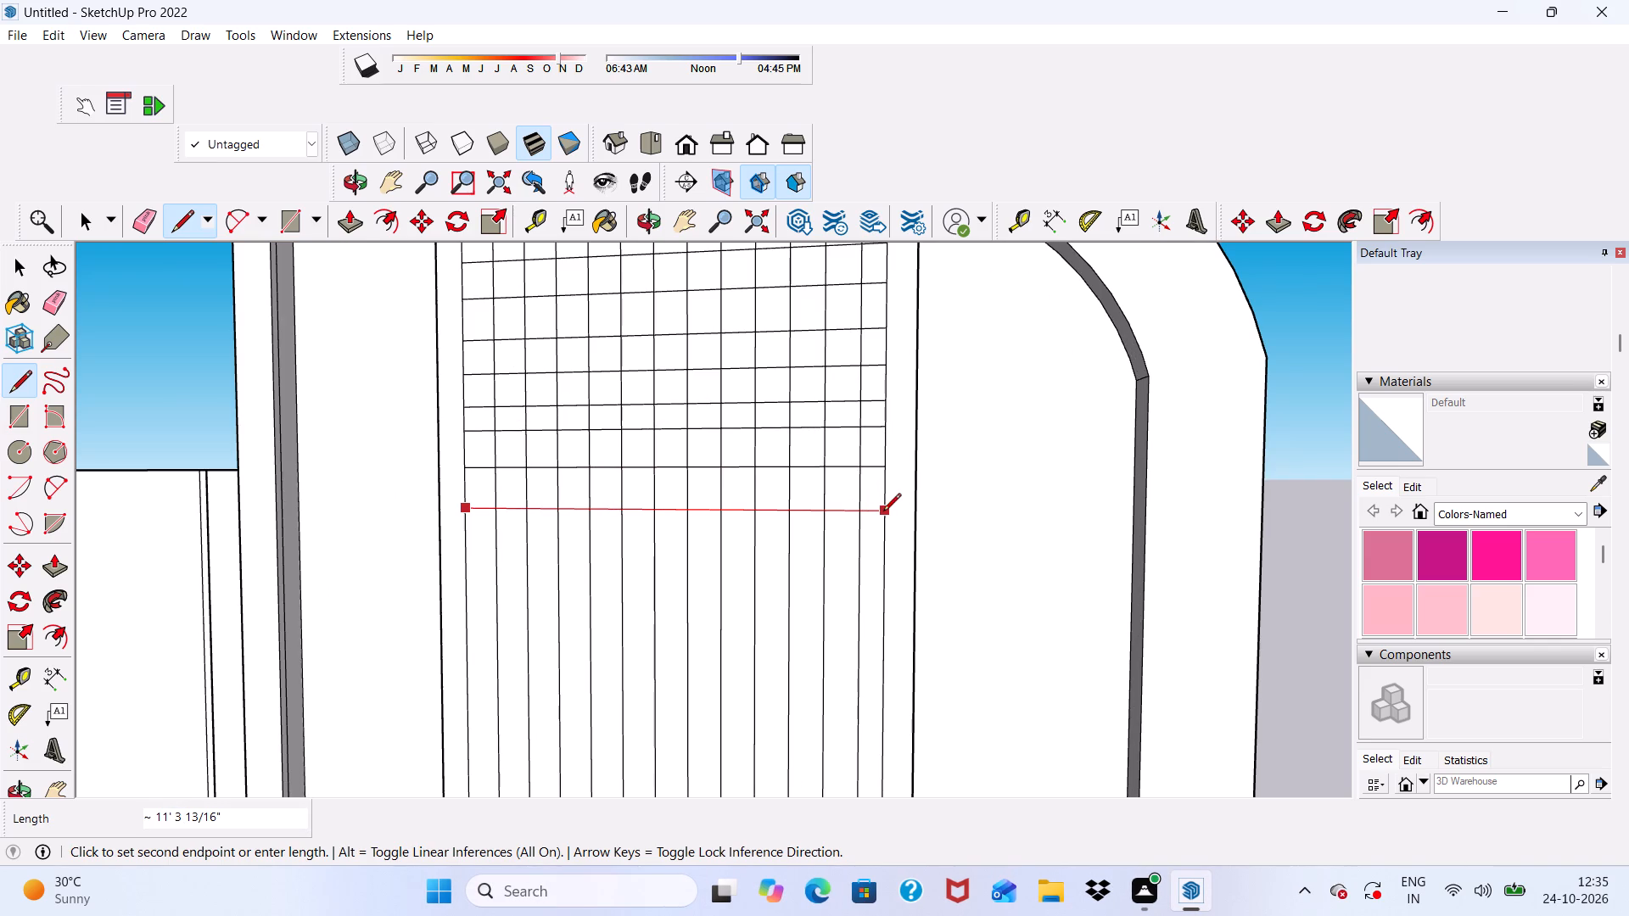
pyautogui.click(883, 513)
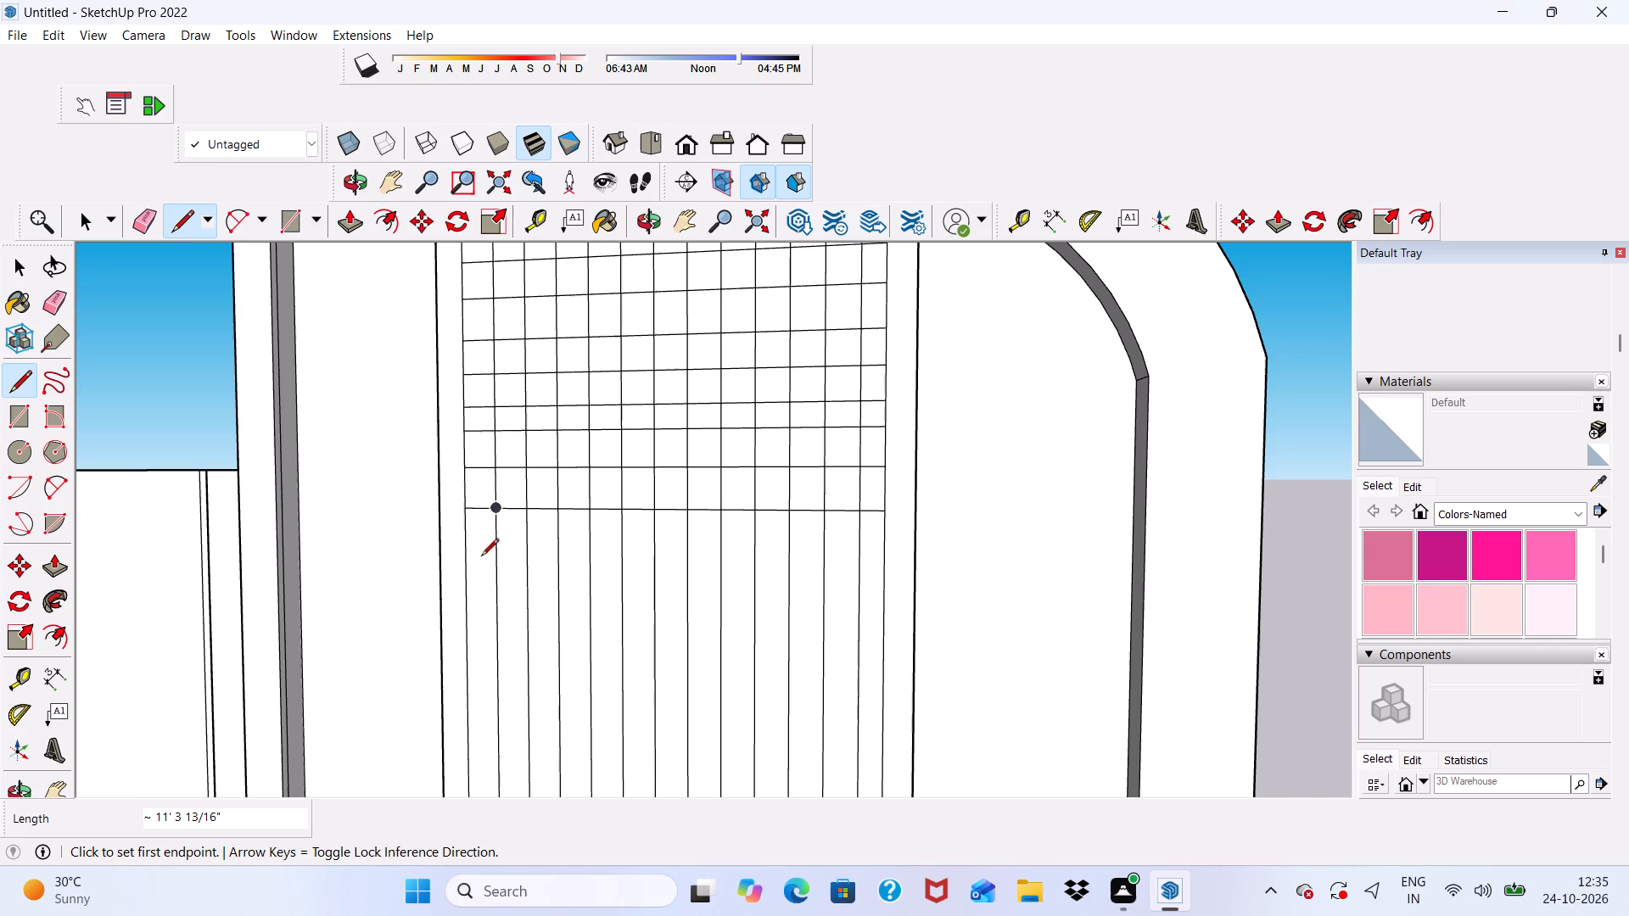
pyautogui.click(465, 544)
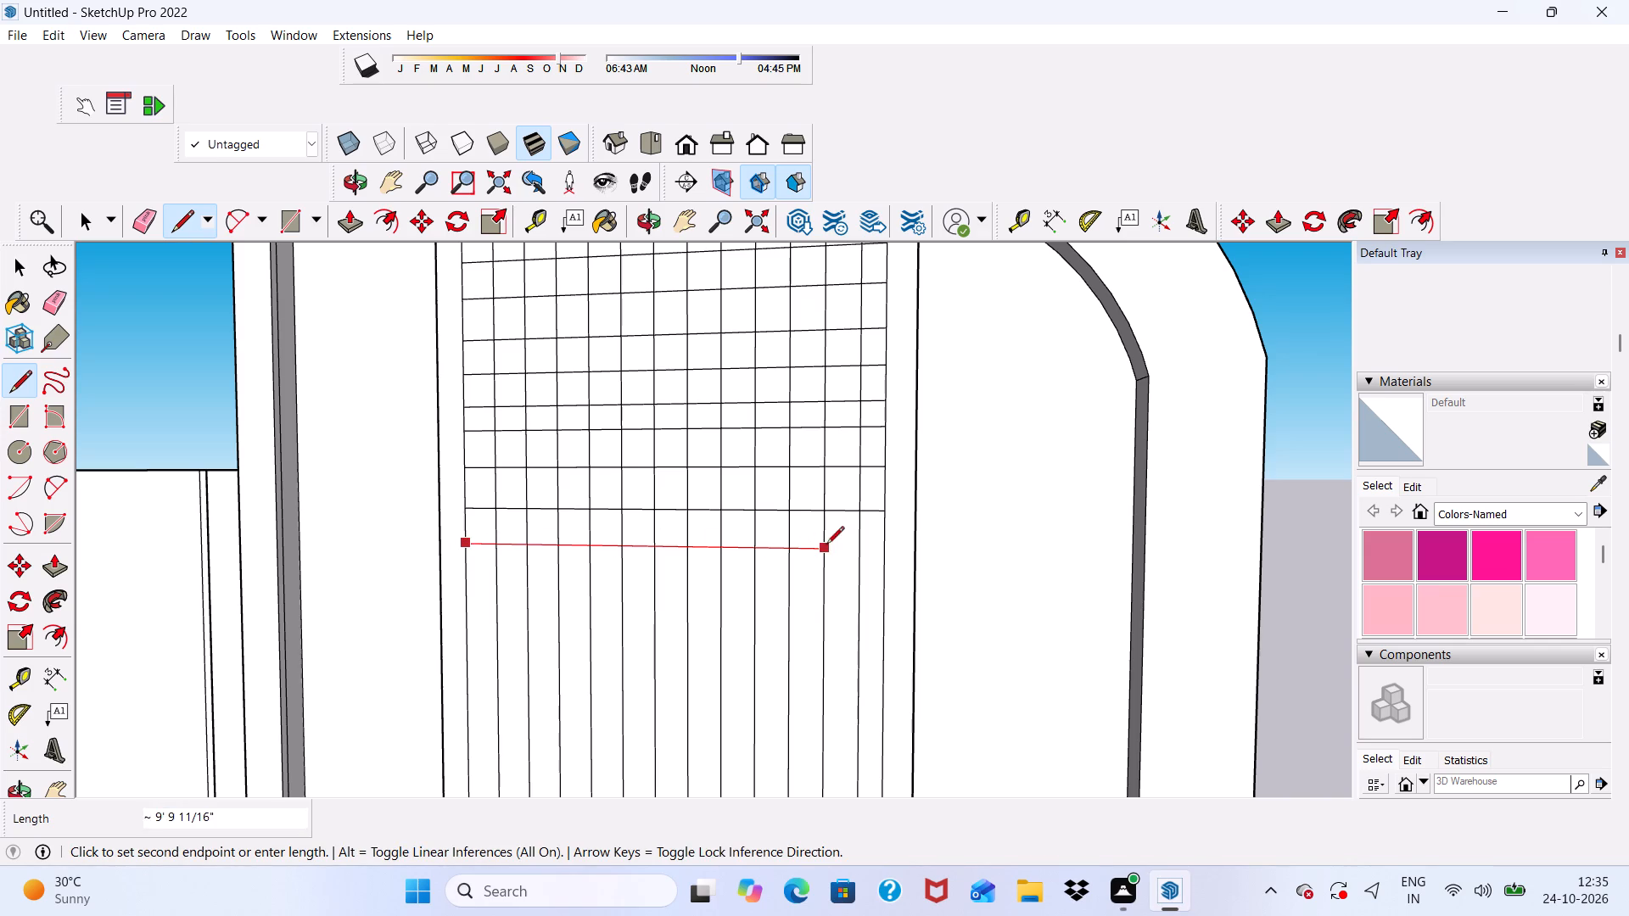
pyautogui.click(883, 555)
pyautogui.scroll(-4, 858, 464)
pyautogui.scroll(4, 749, 626)
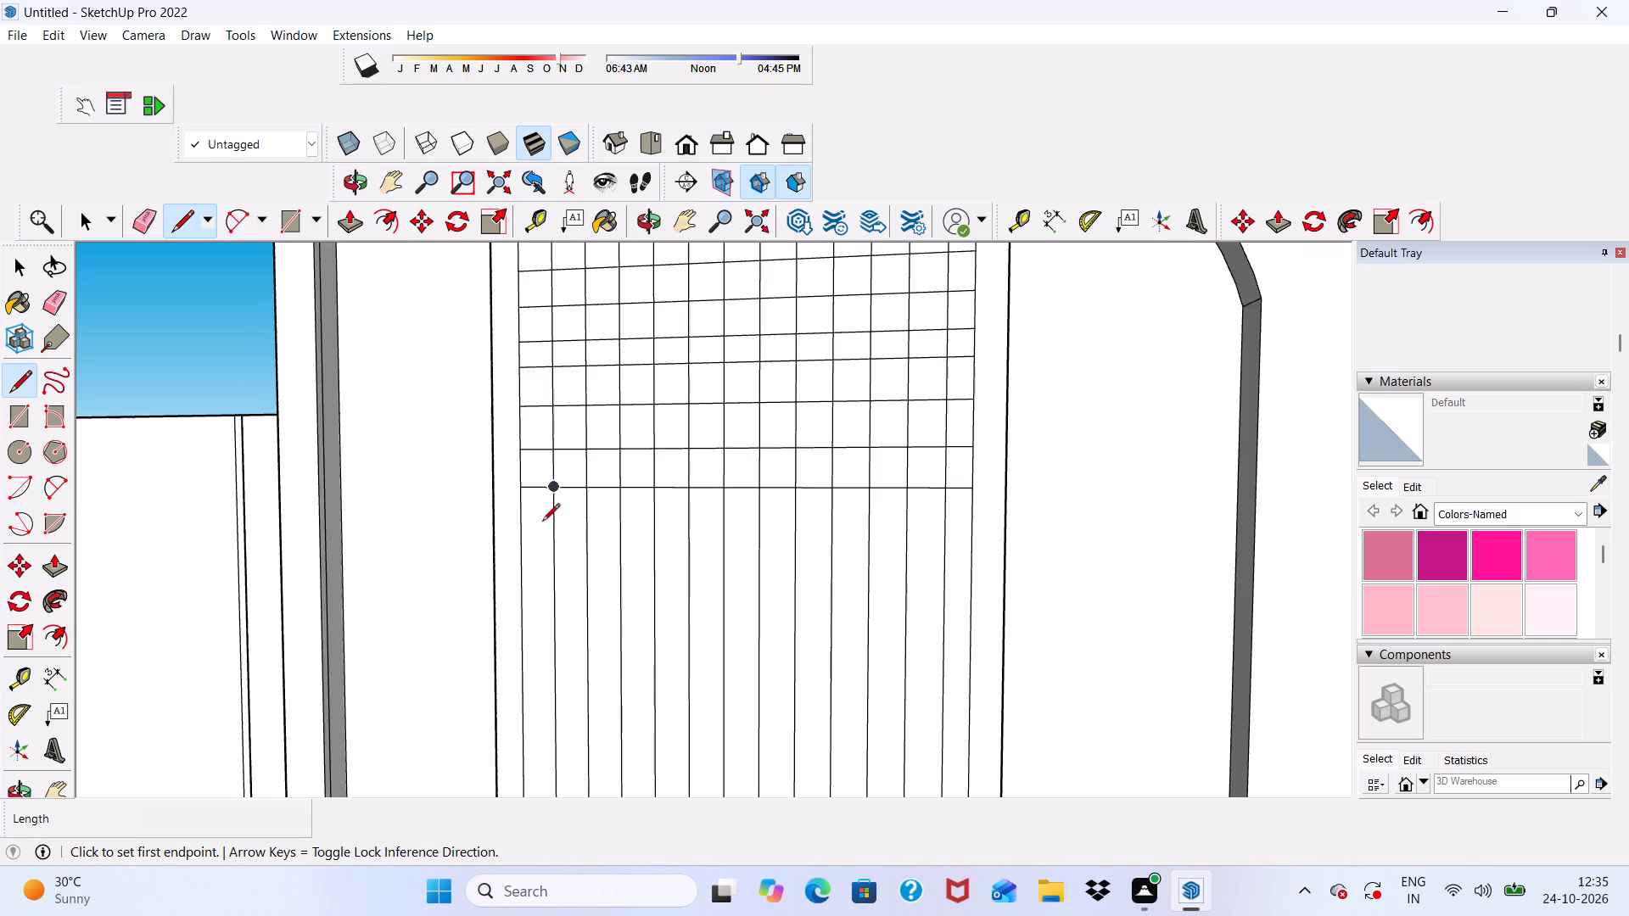
pyautogui.scroll(2, 542, 522)
pyautogui.click(518, 524)
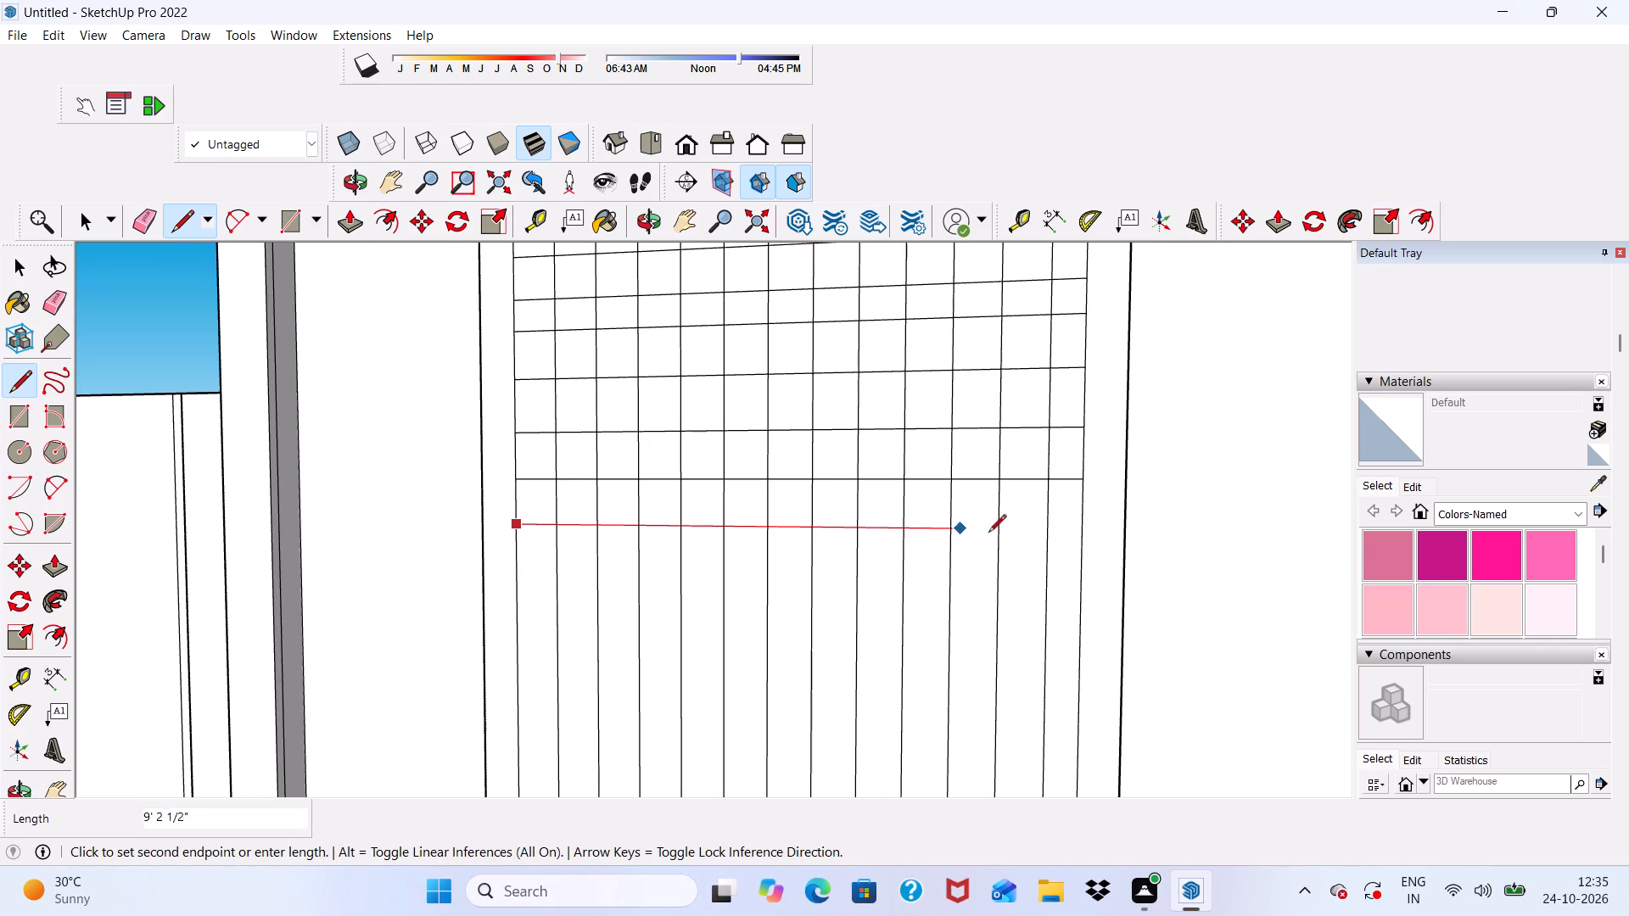
pyautogui.click(1078, 540)
# Draw one more horizontal line, about 11' 3 13/16" long, across the striped panel below the lowest grid line.
pyautogui.scroll(-9, 944, 468)
pyautogui.scroll(3, 719, 433)
pyautogui.scroll(-9, 719, 455)
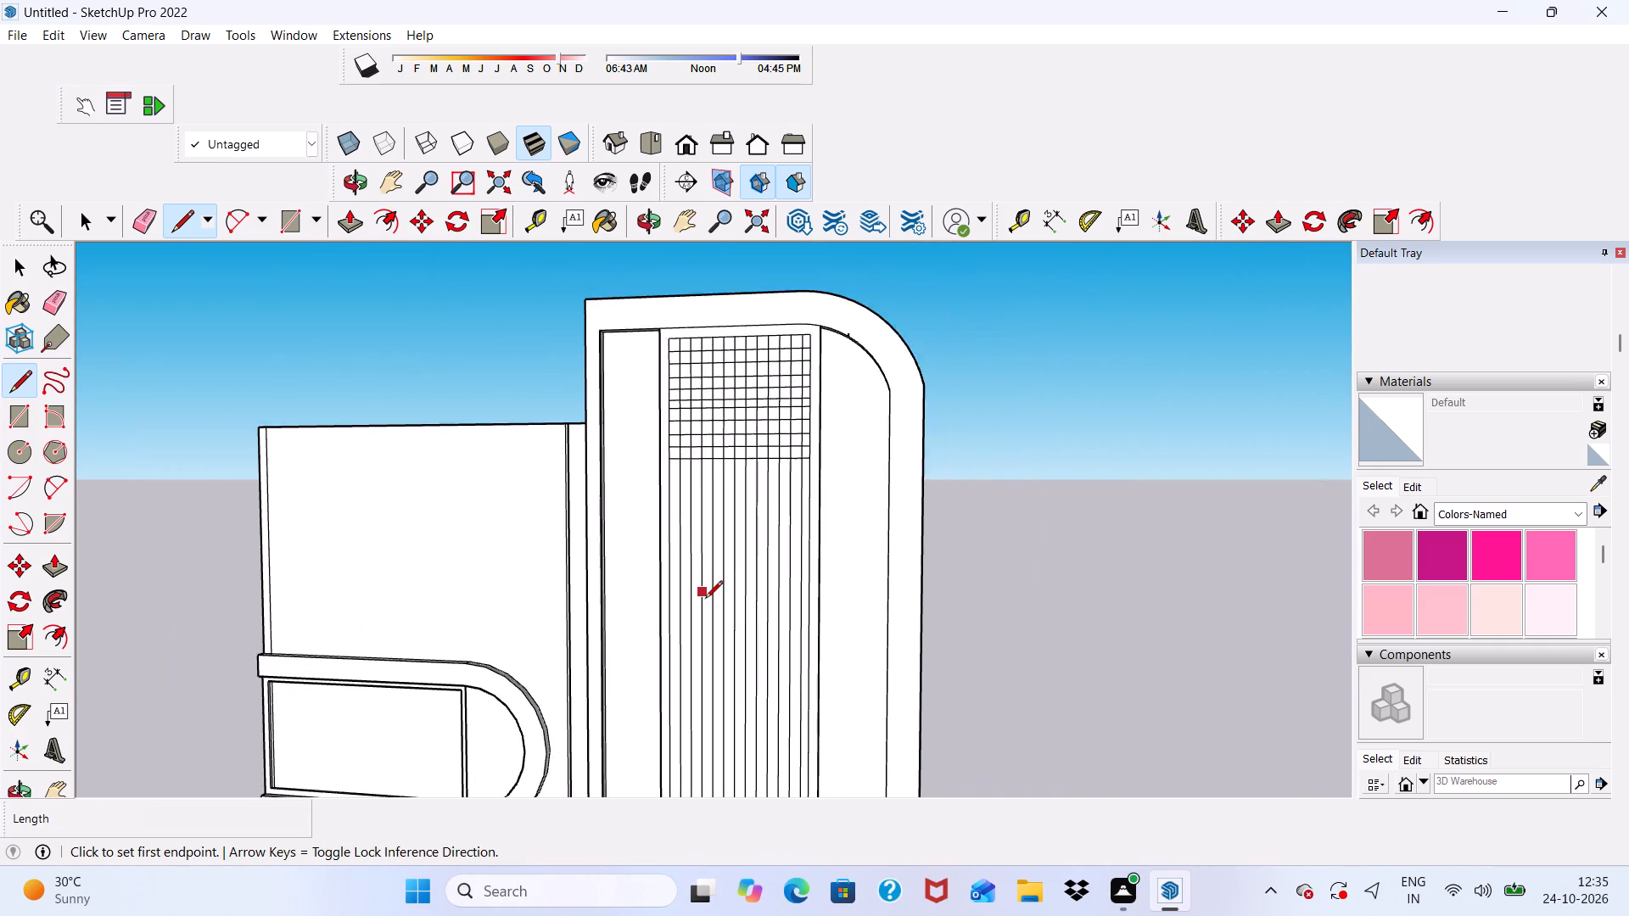
pyautogui.scroll(4, 705, 600)
pyautogui.scroll(5, 628, 393)
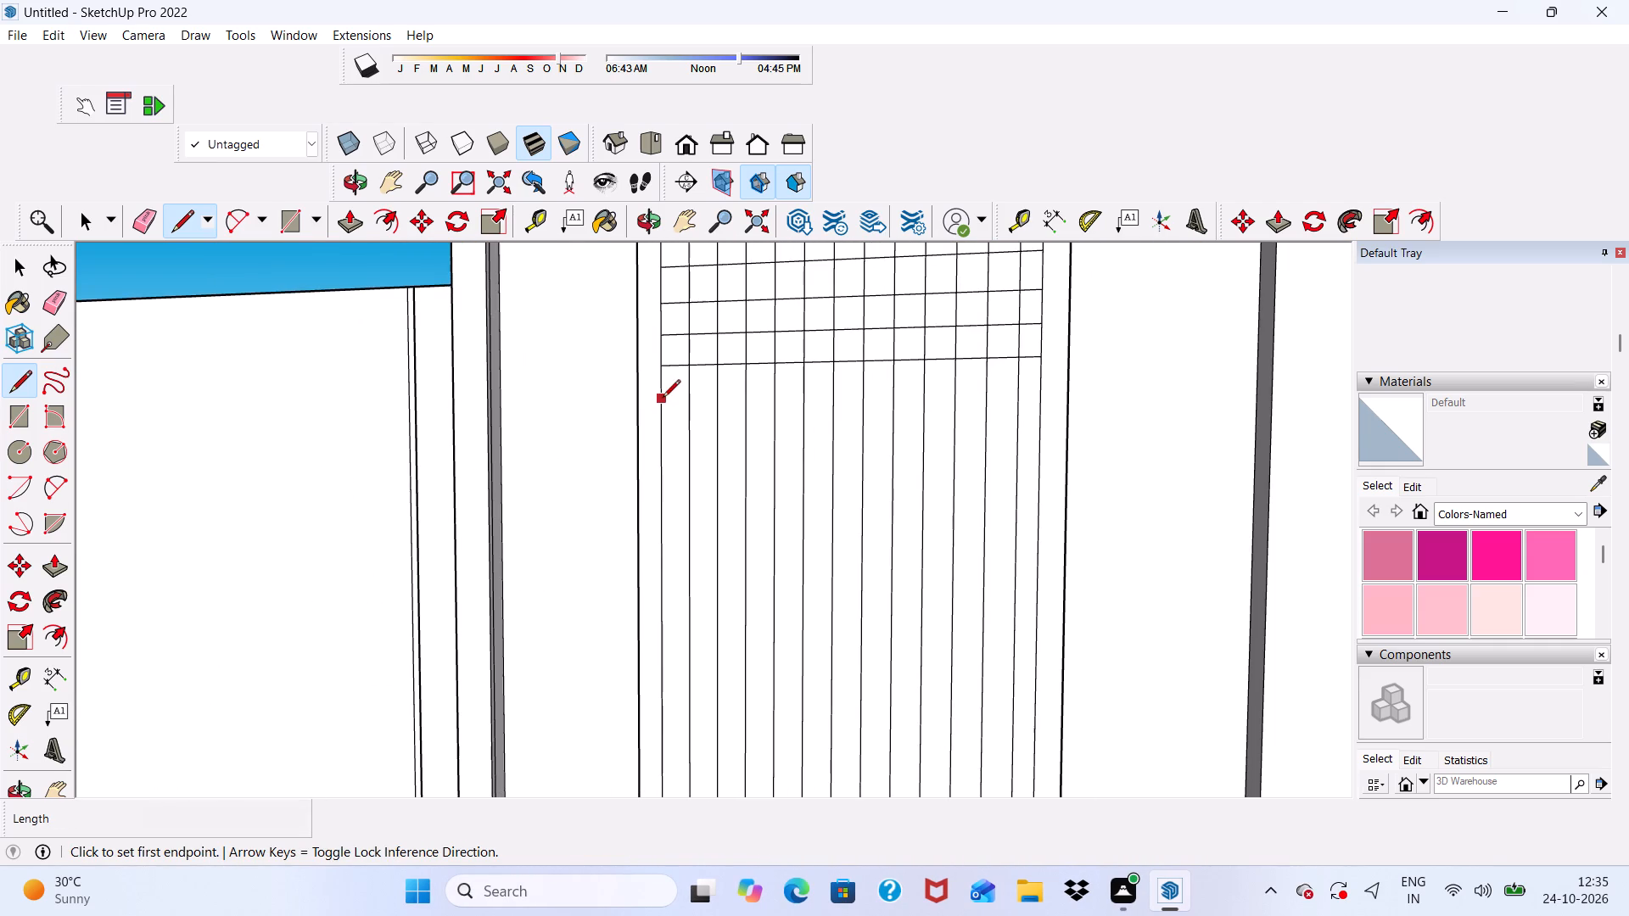
pyautogui.click(663, 399)
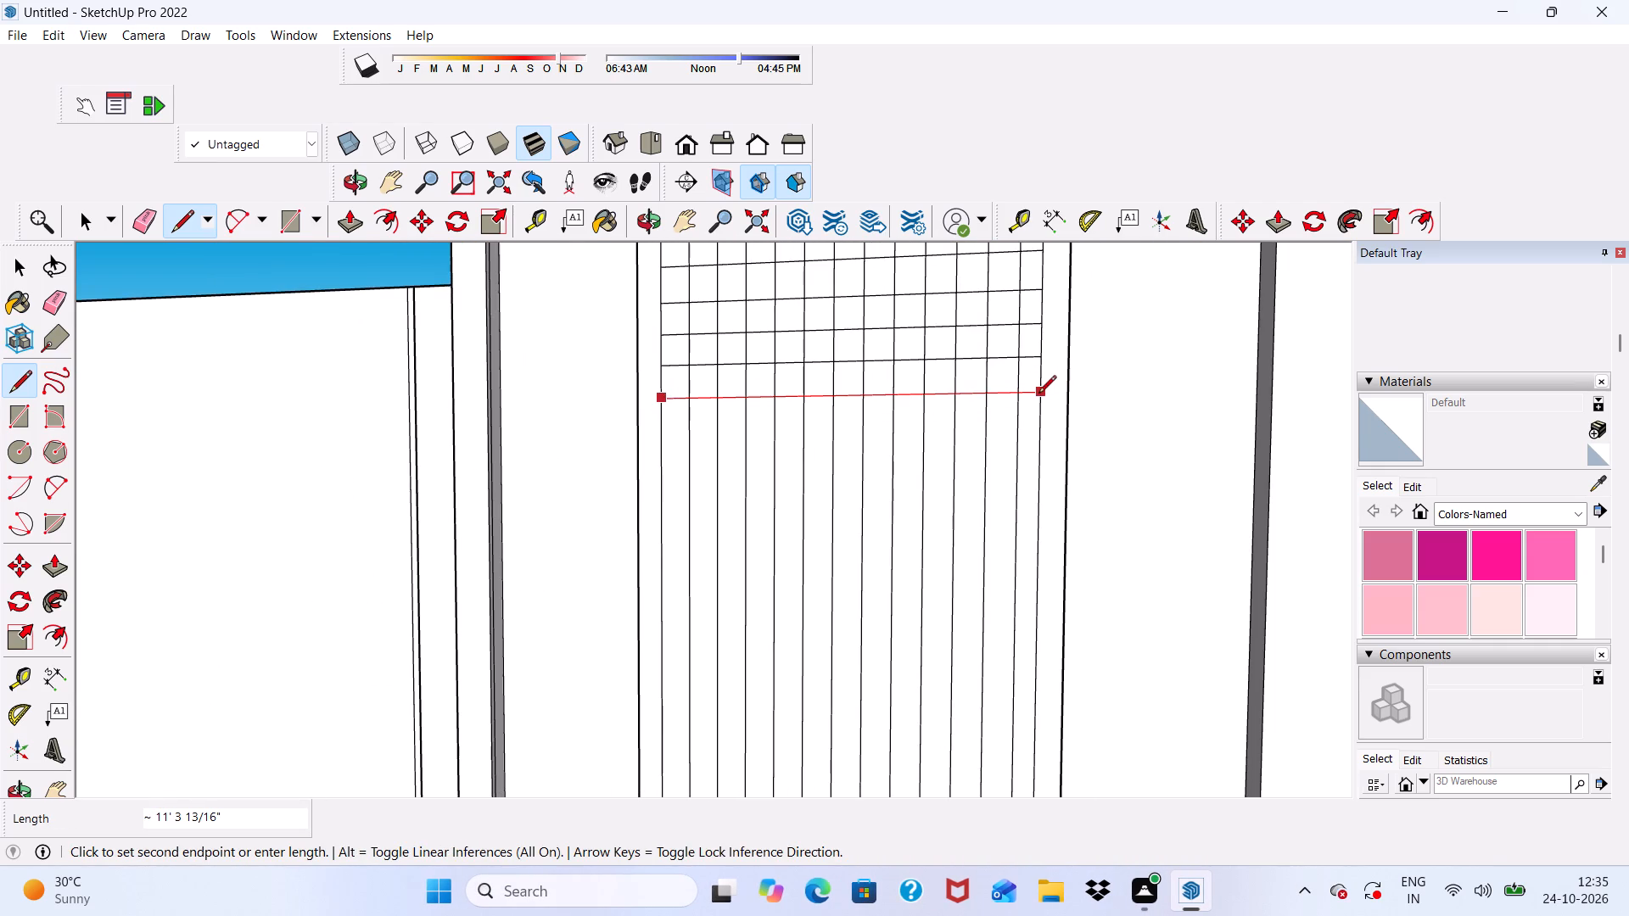
pyautogui.click(1038, 394)
# Extend the grid downward with three more evenly spaced horizontal lines, each about 11' 3 13/16" long, across the striped panel.
pyautogui.scroll(-4, 884, 382)
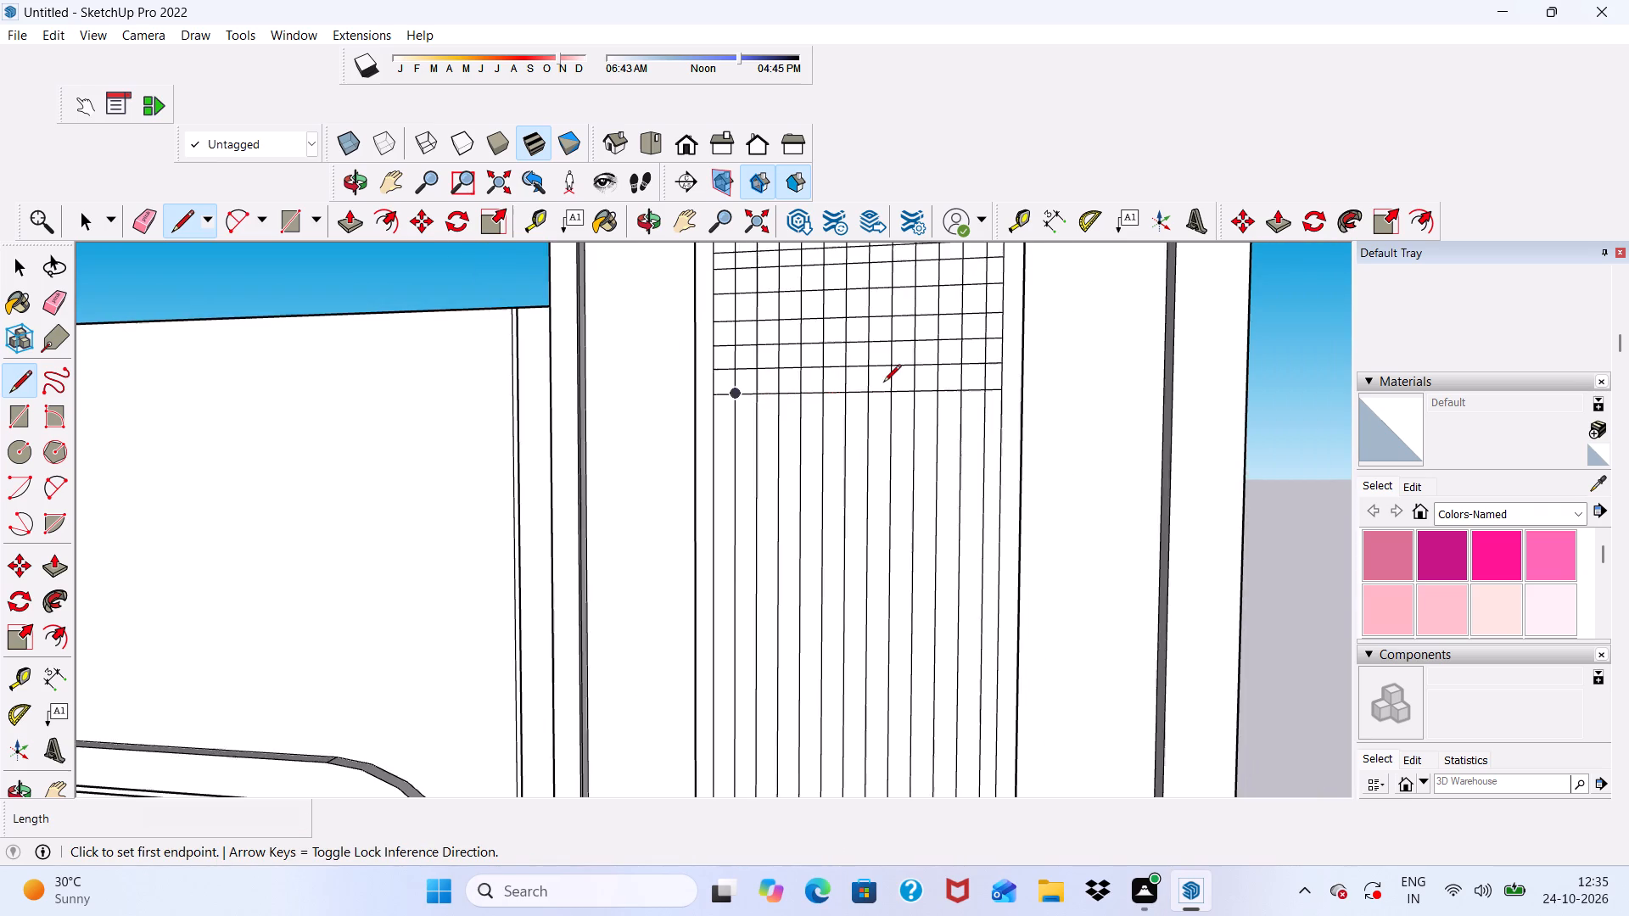
pyautogui.scroll(-4, 883, 383)
pyautogui.scroll(3, 880, 419)
pyautogui.scroll(-10, 869, 508)
pyautogui.scroll(7, 835, 578)
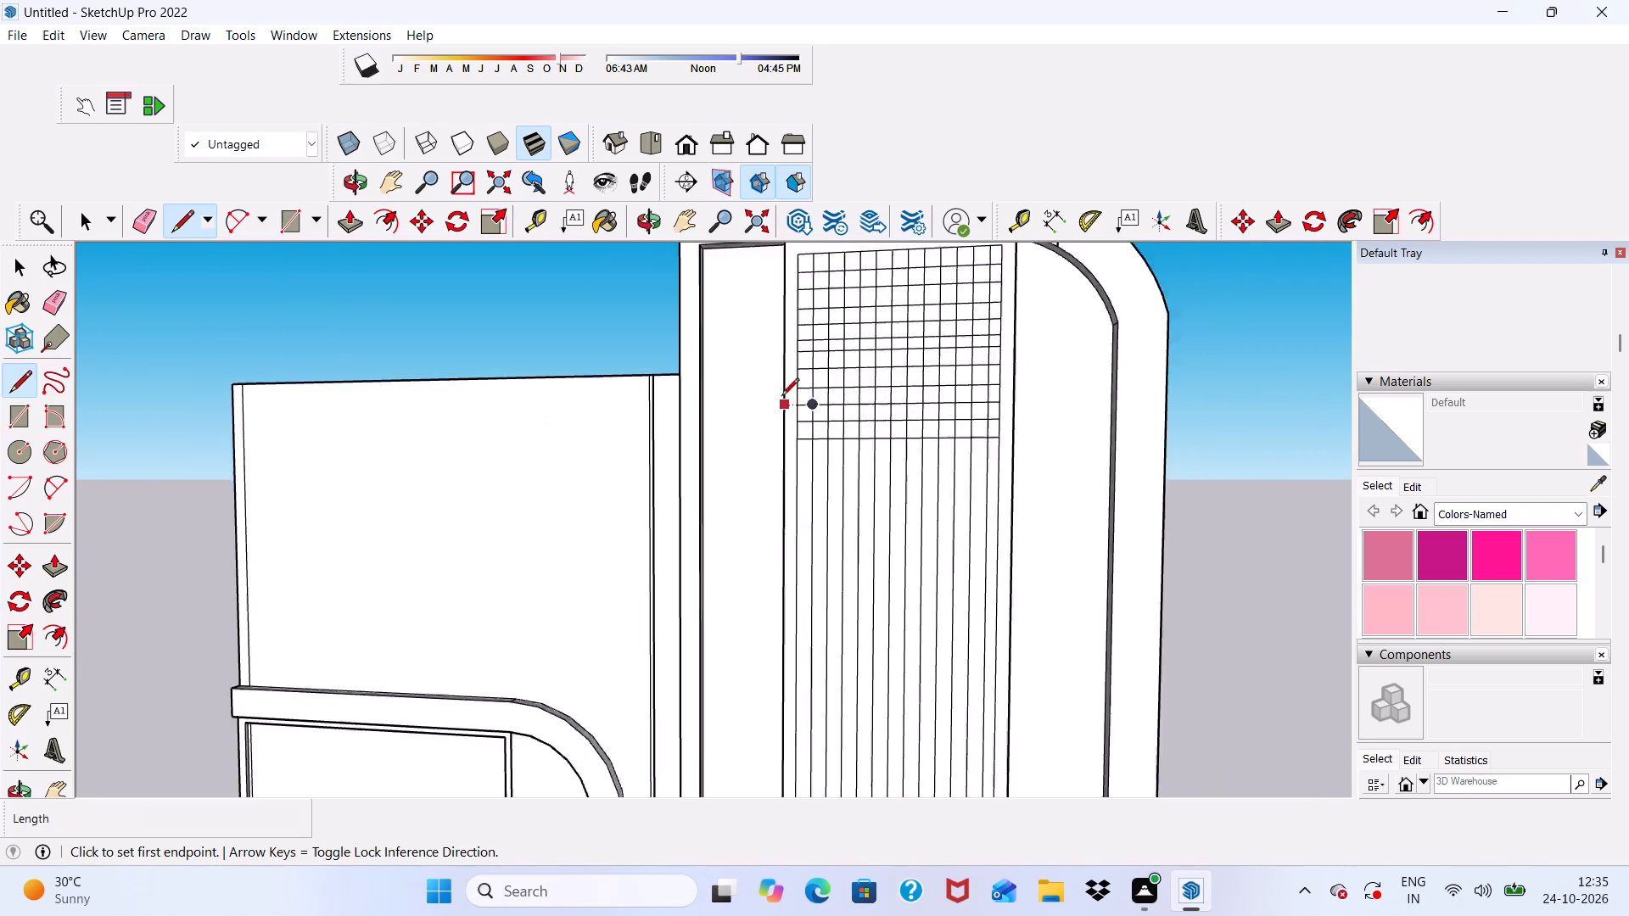
pyautogui.scroll(1, 781, 397)
pyautogui.scroll(-1, 781, 395)
pyautogui.scroll(2, 781, 533)
pyautogui.scroll(5, 827, 455)
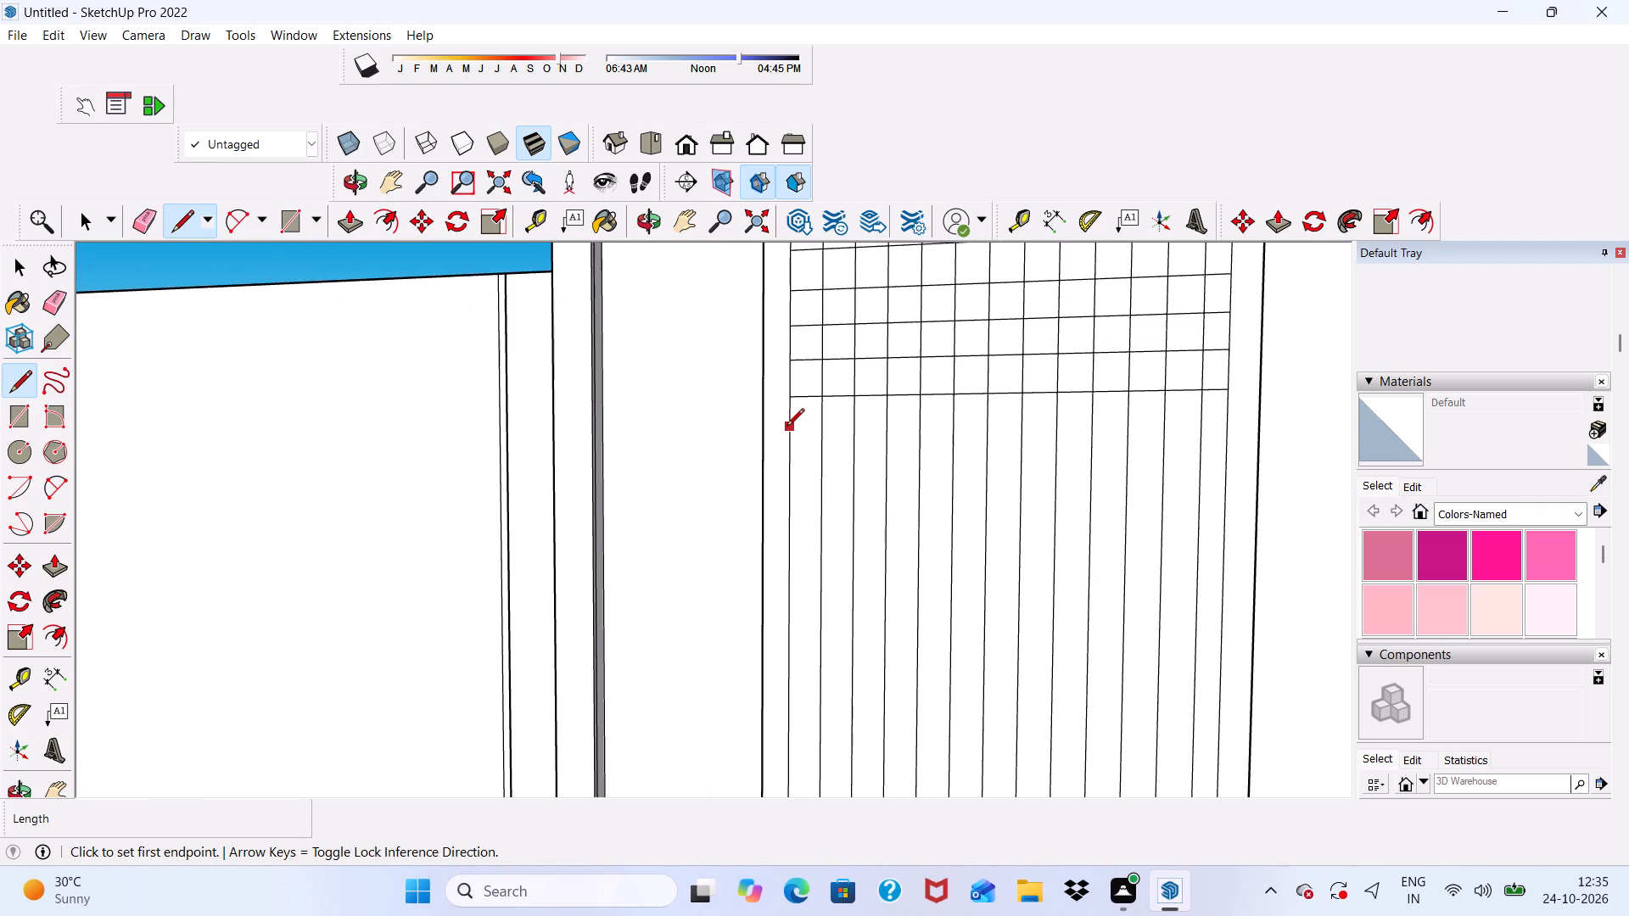
pyautogui.click(789, 436)
pyautogui.scroll(-2, 979, 435)
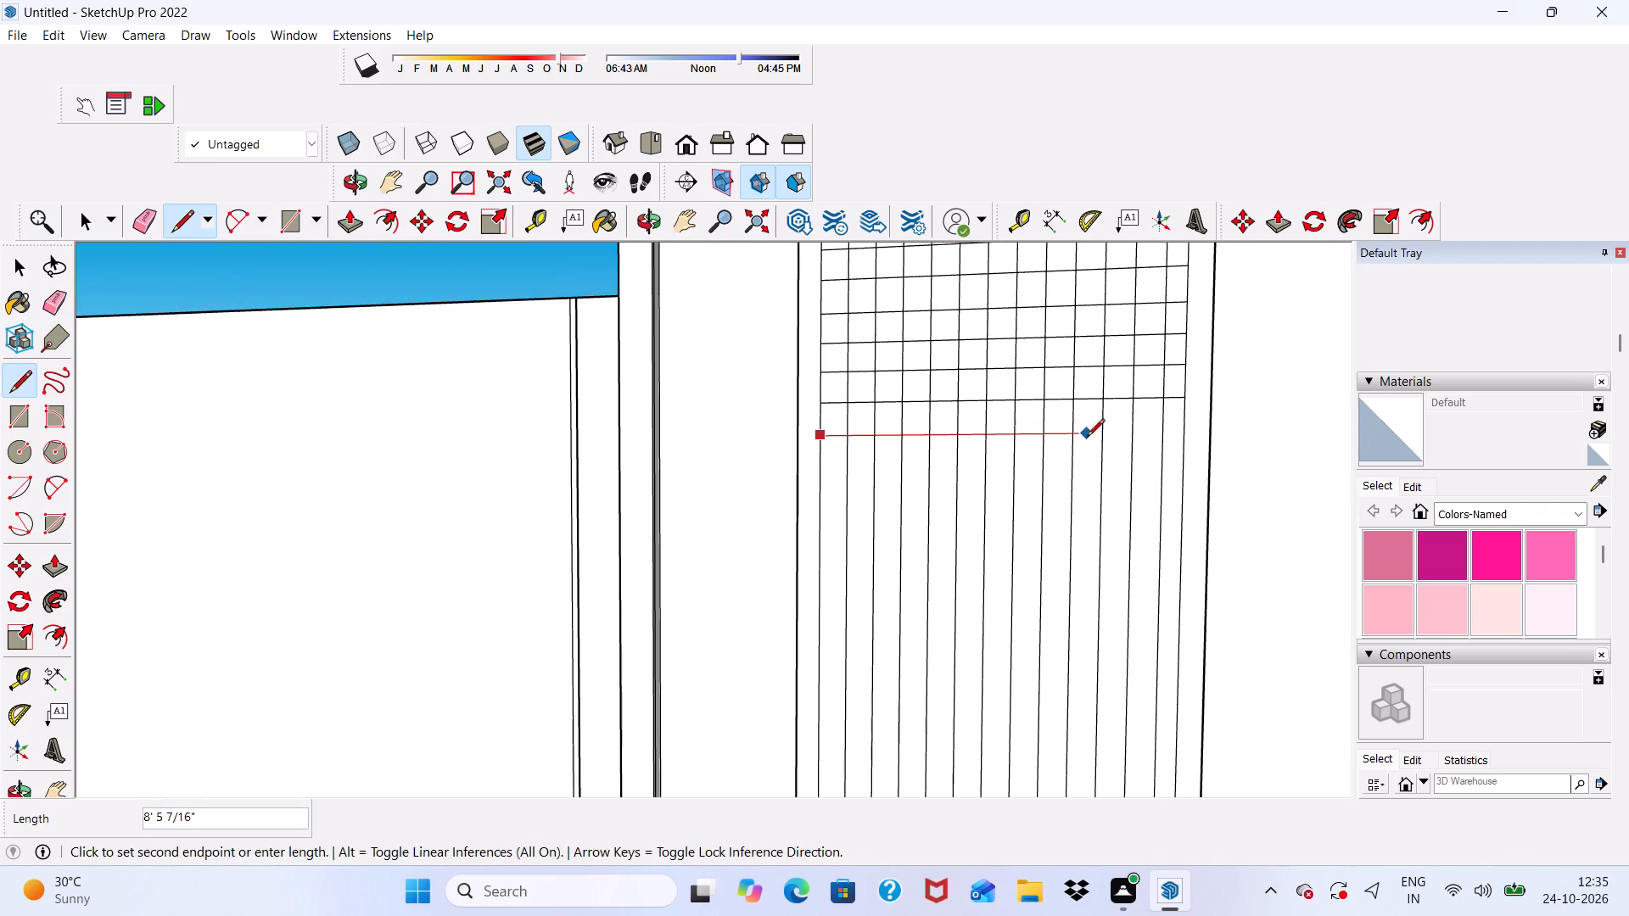
pyautogui.click(1181, 431)
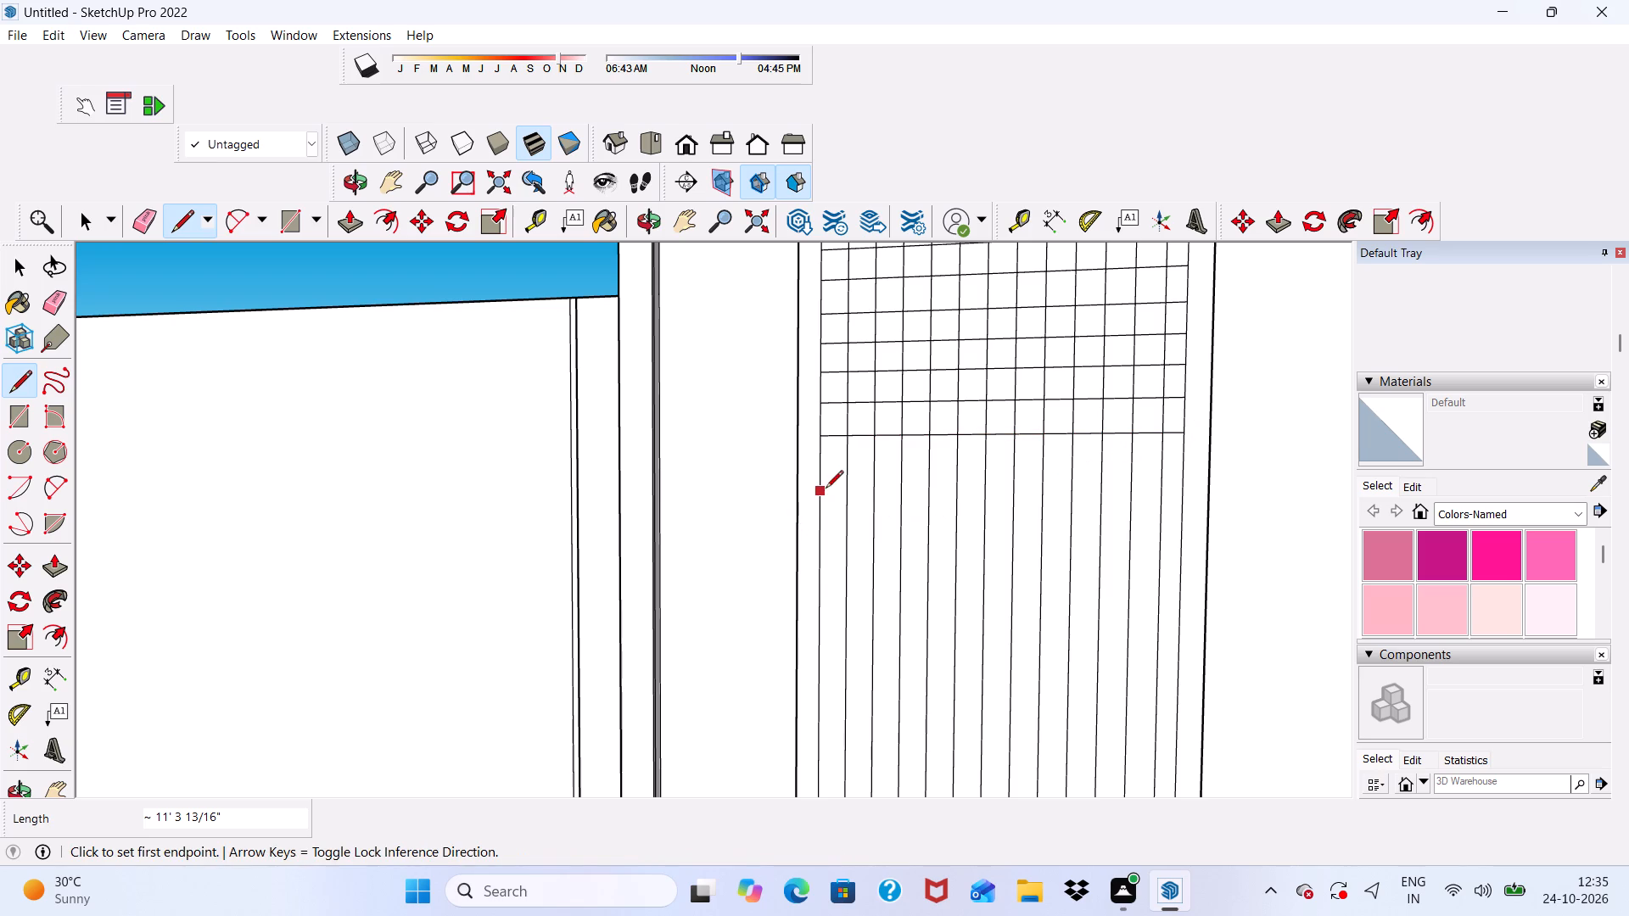
pyautogui.click(821, 469)
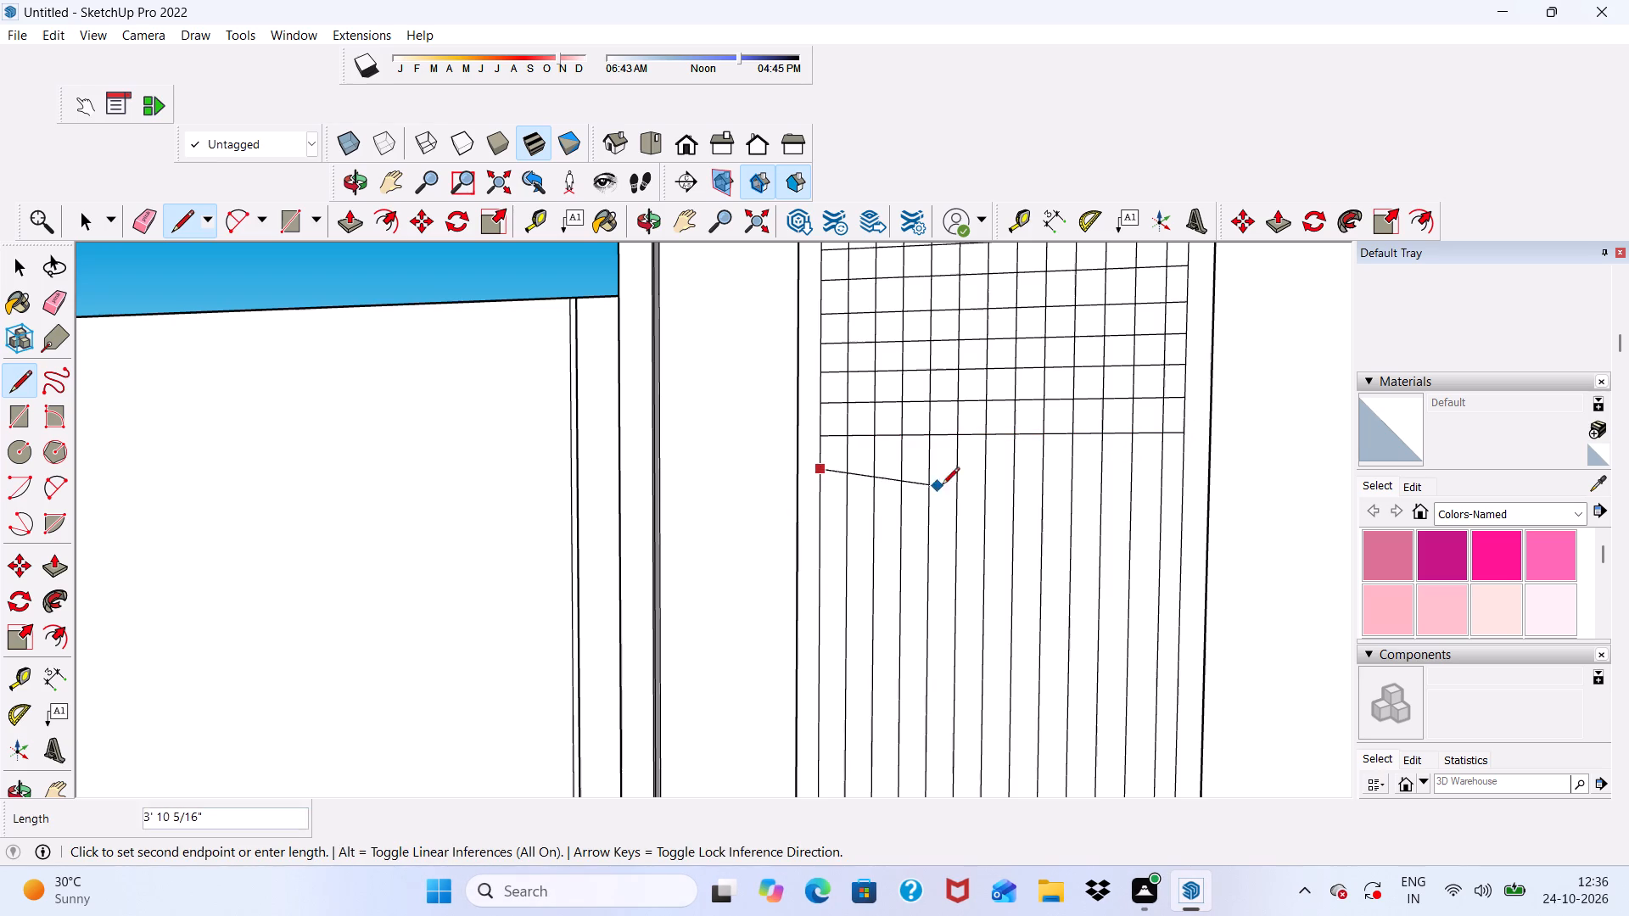
pyautogui.click(1182, 469)
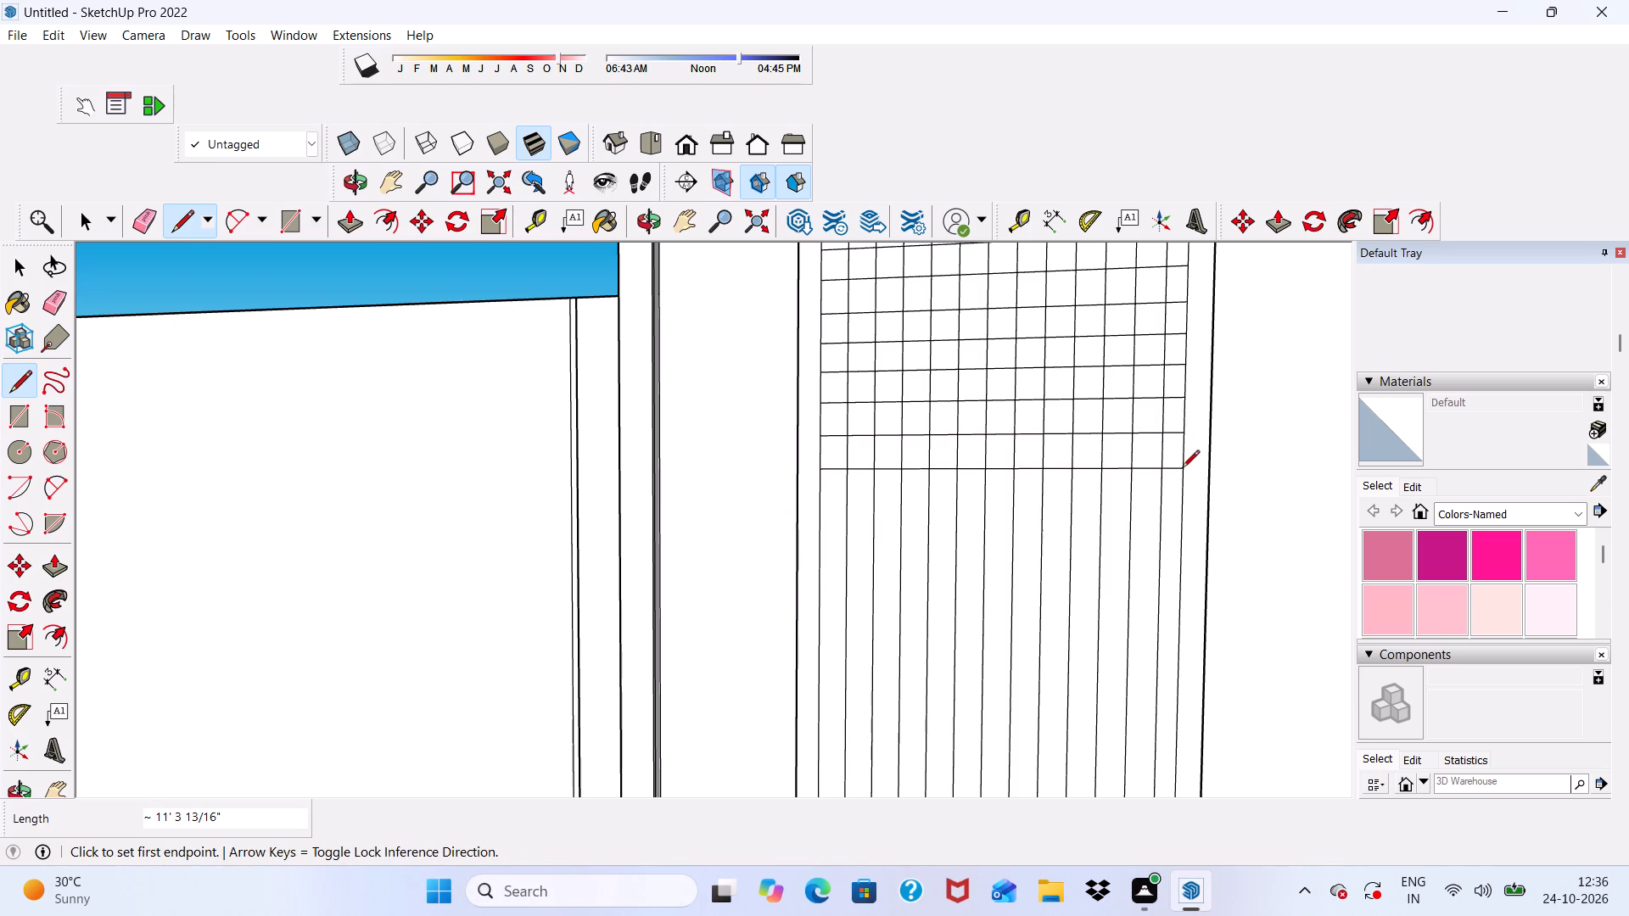
pyautogui.click(820, 497)
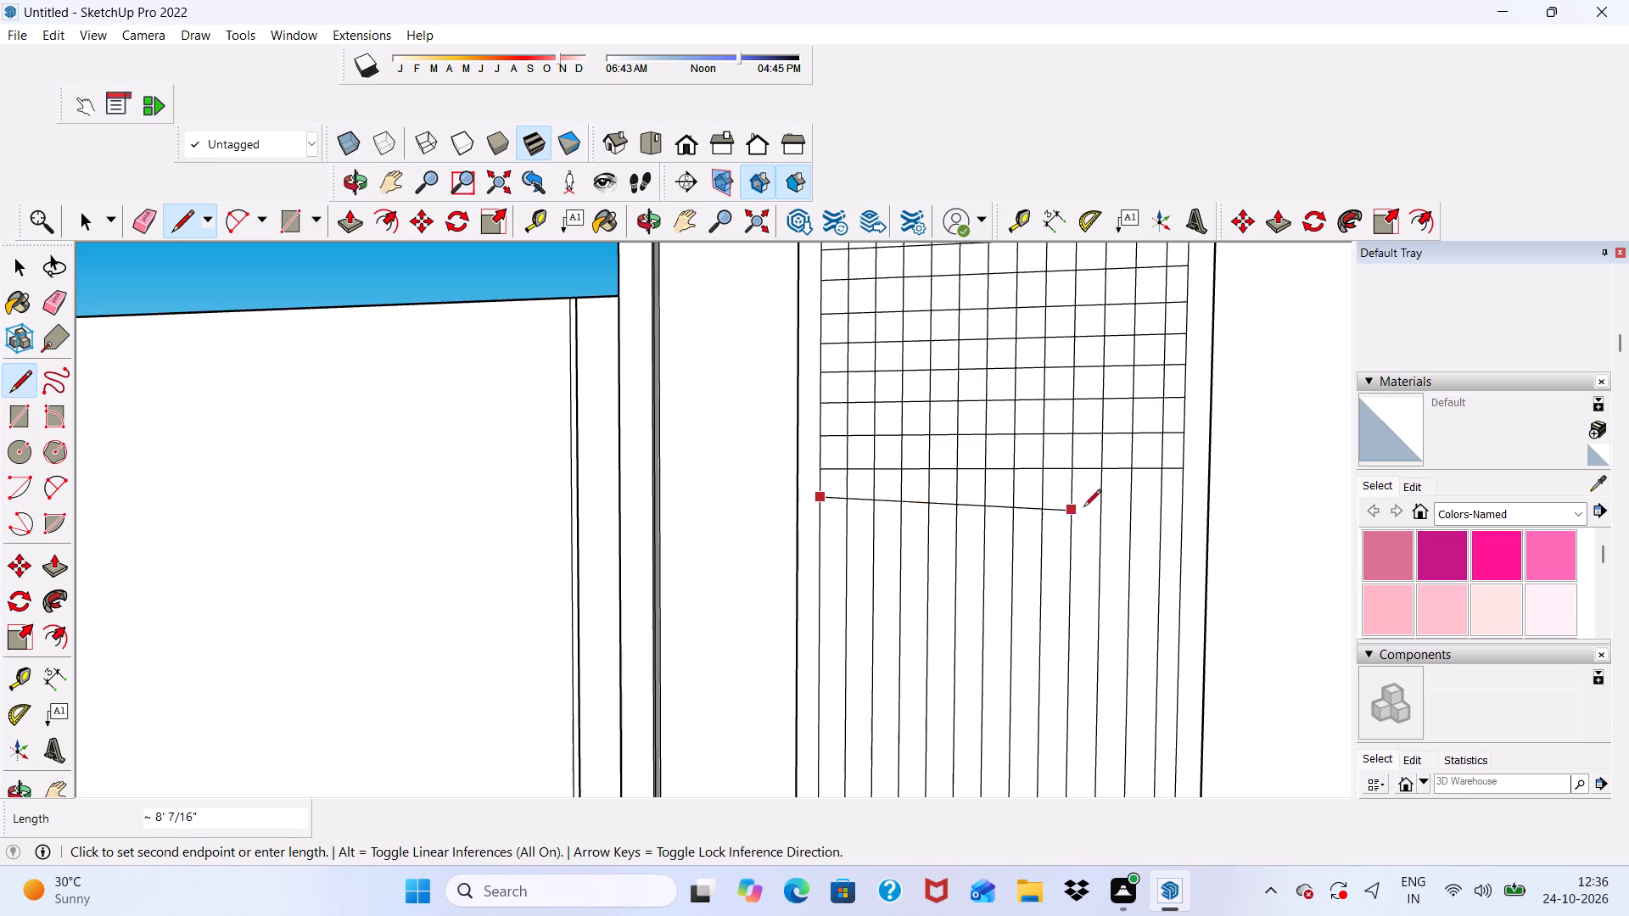
pyautogui.click(1183, 499)
# Draw four further horizontal lines, each about 11' 3 13/16" long, edge to edge across the striped panel below the existing grid.
pyautogui.scroll(-4, 931, 449)
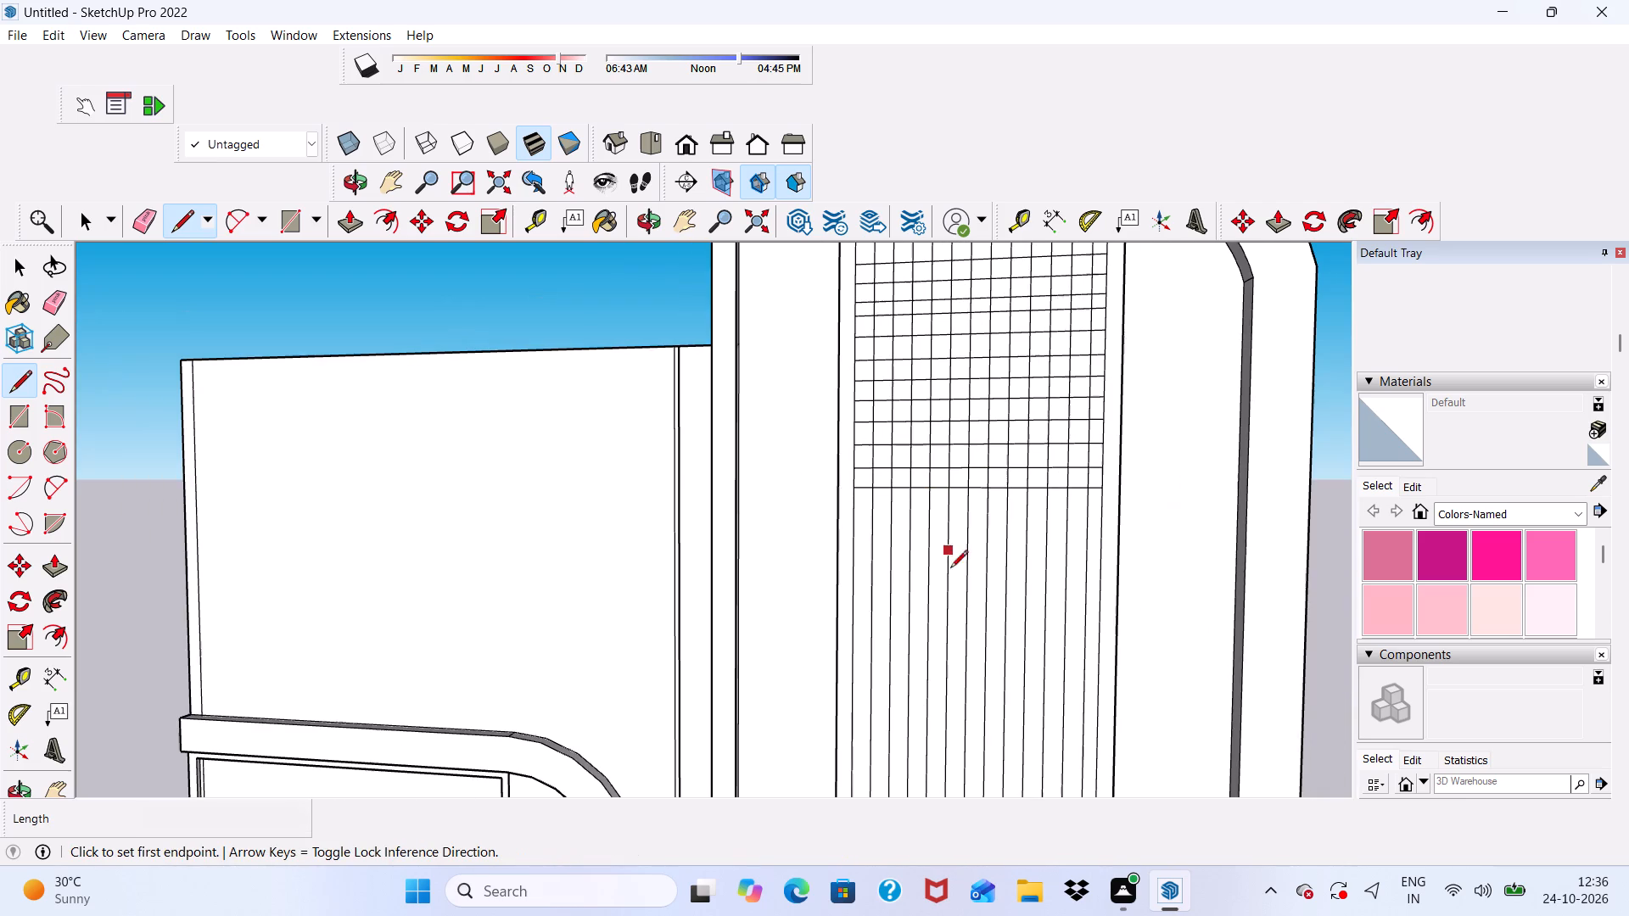
pyautogui.scroll(-1, 1628, 0)
pyautogui.scroll(-7, 780, 531)
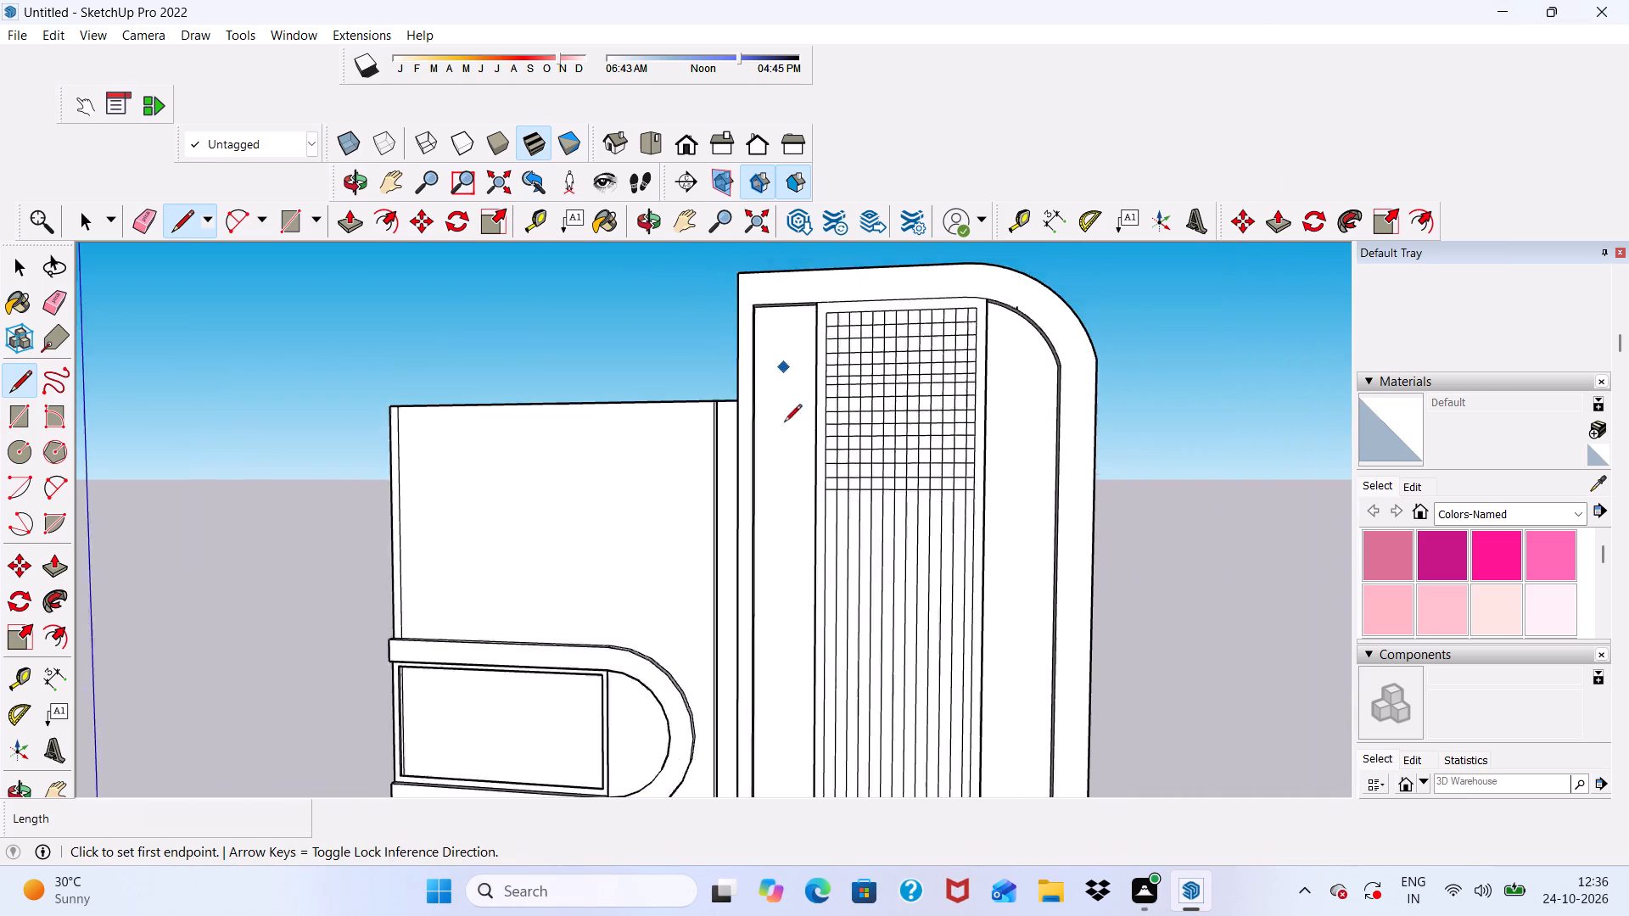
pyautogui.scroll(-2, 784, 423)
pyautogui.scroll(17, 843, 575)
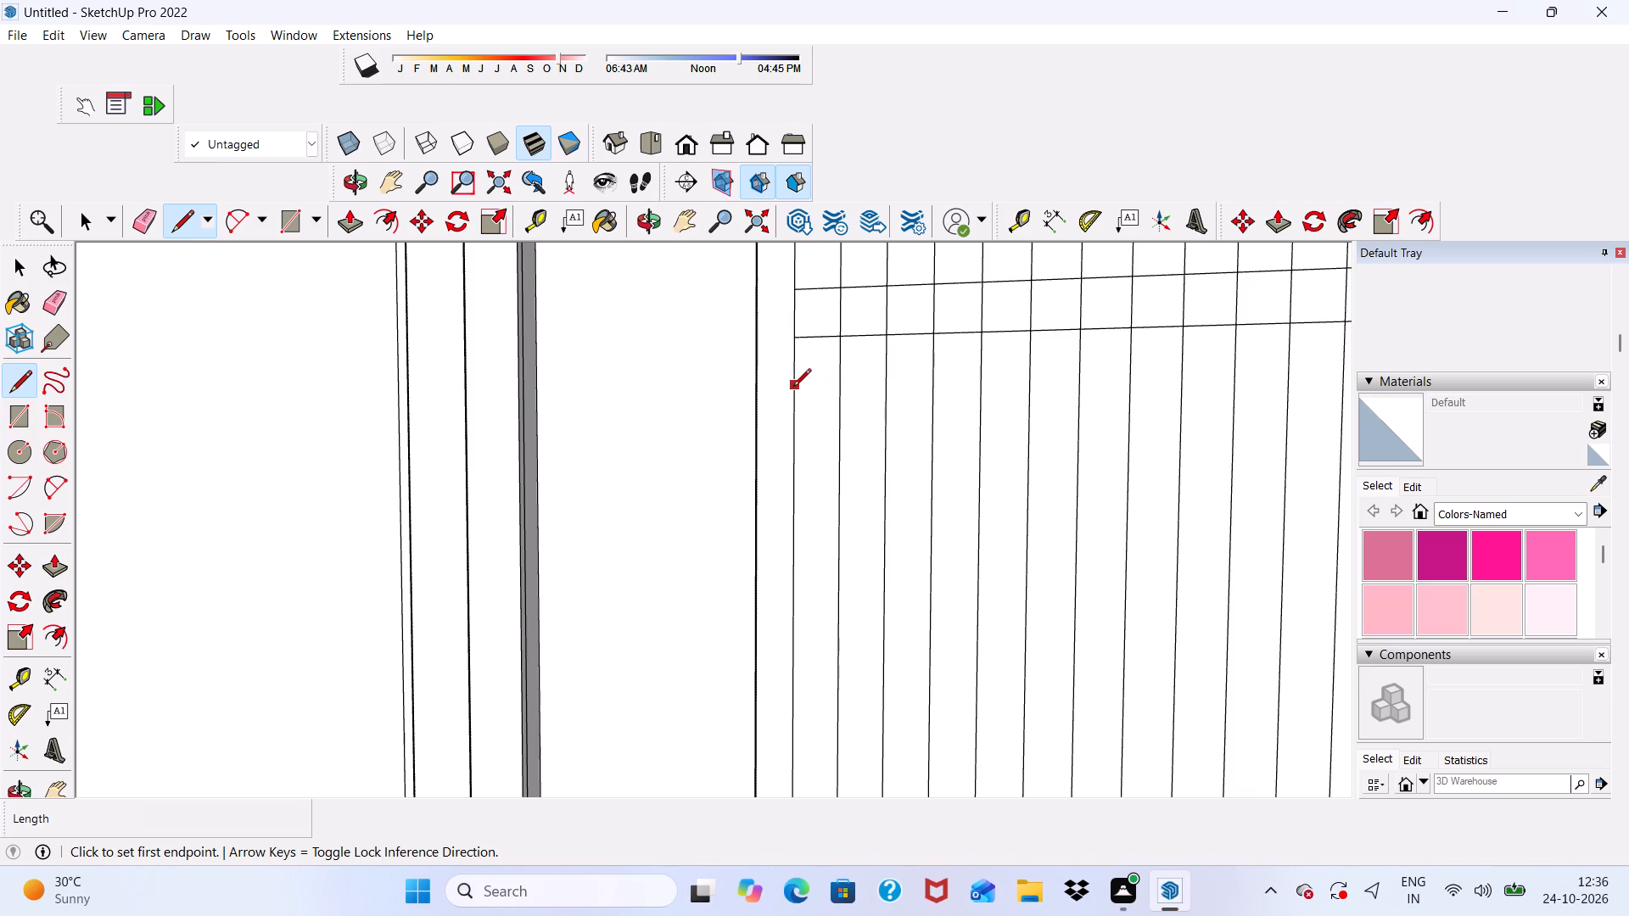
pyautogui.click(793, 388)
pyautogui.scroll(-7, 793, 391)
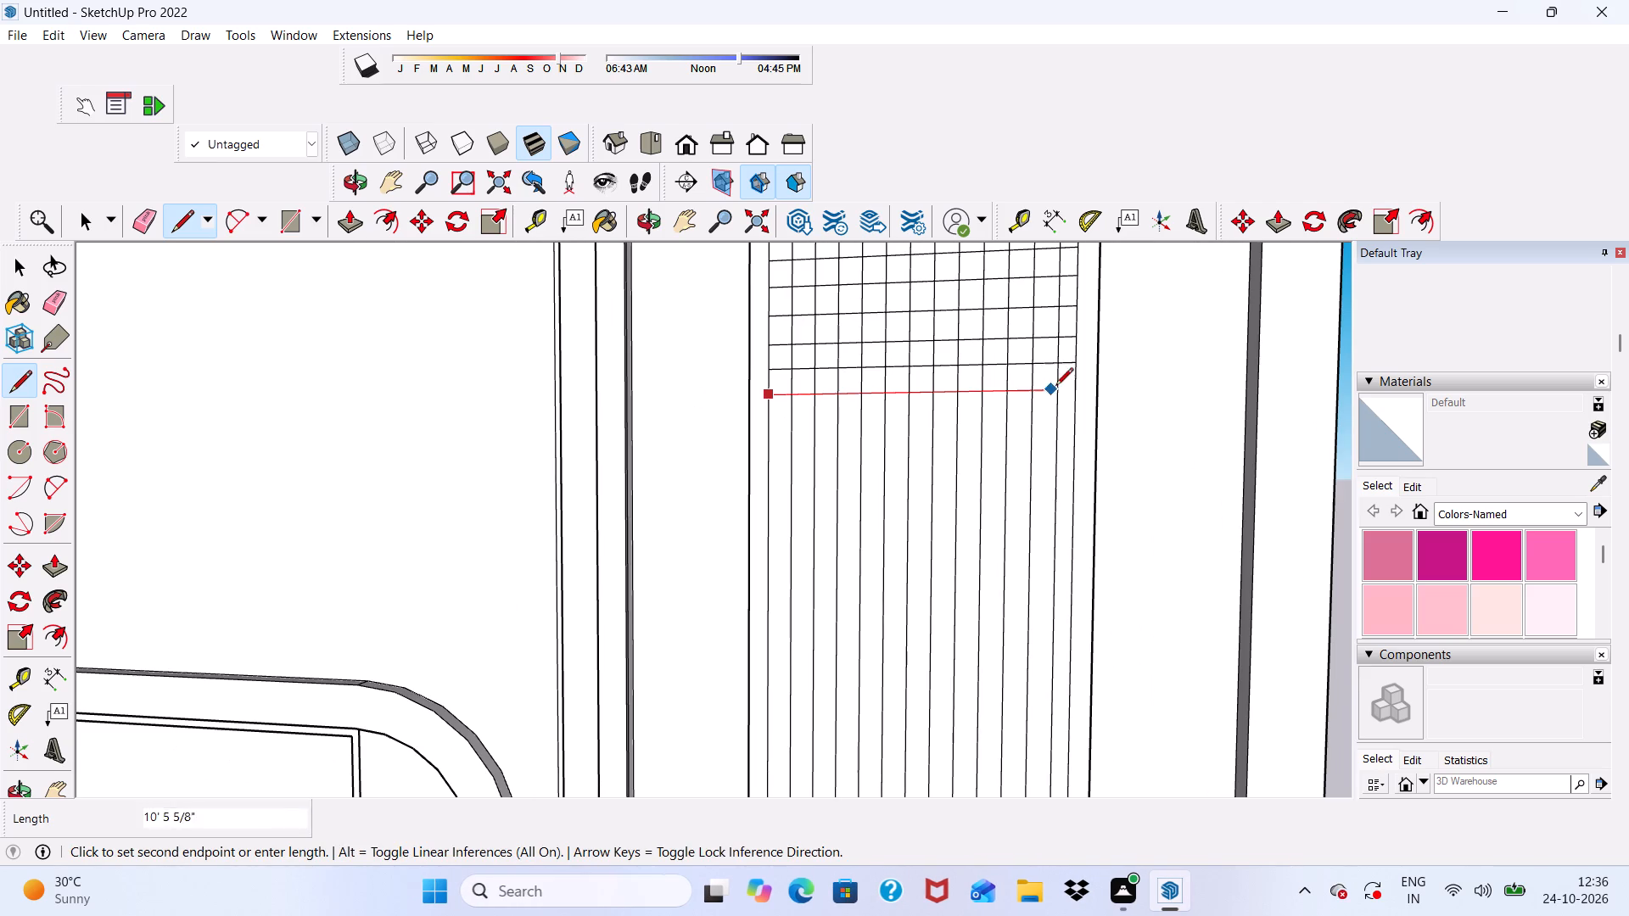
pyautogui.click(1070, 394)
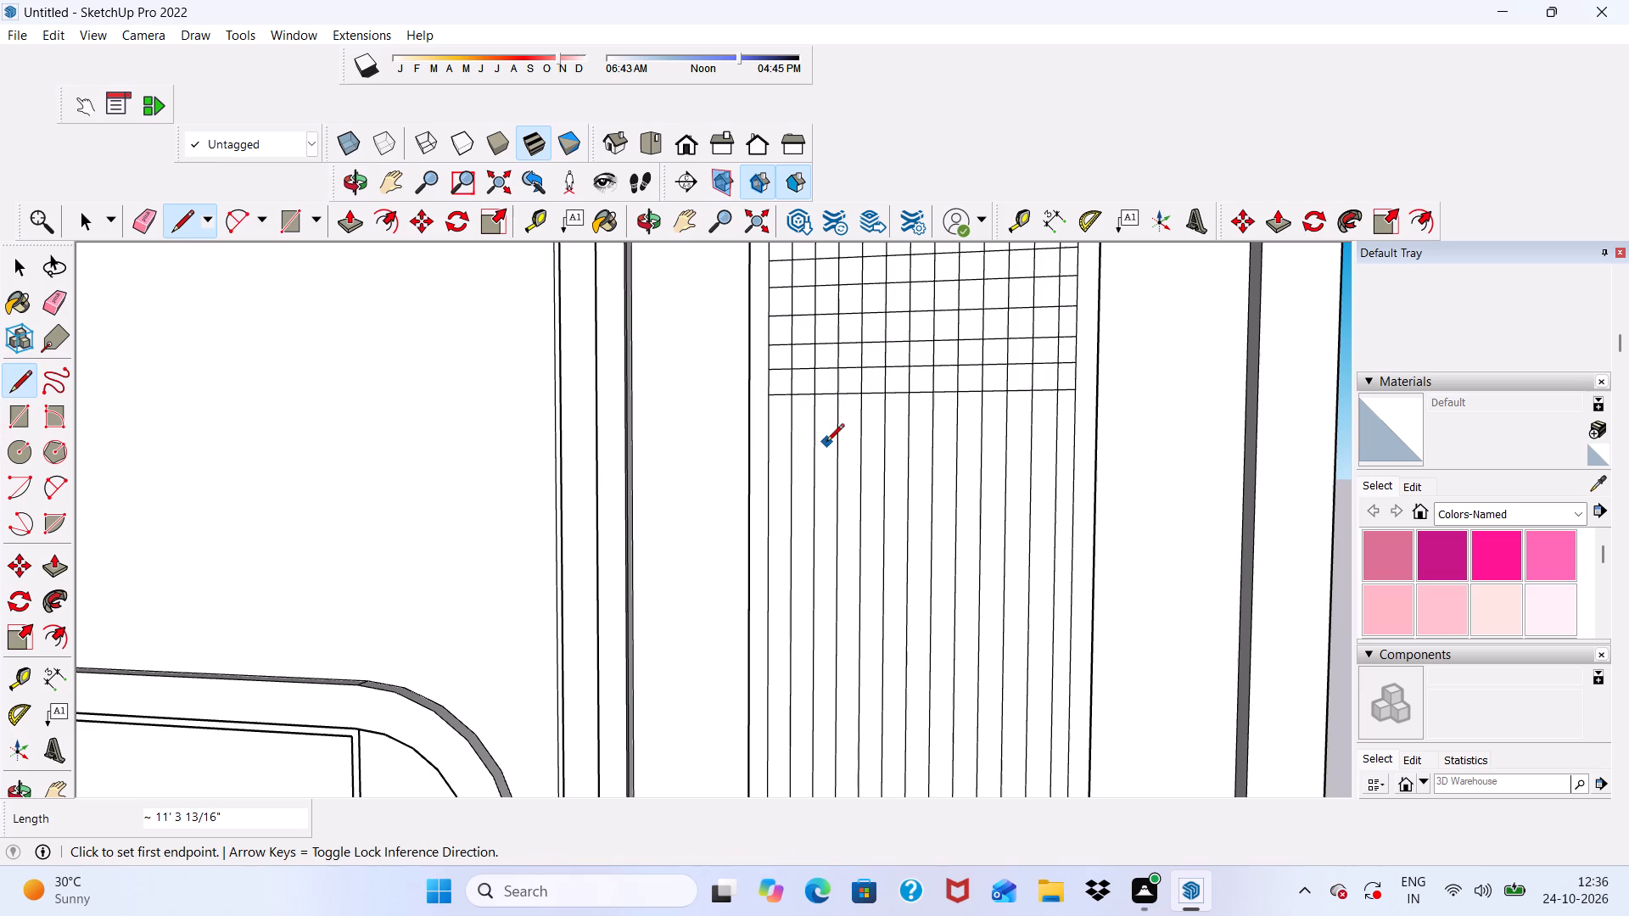
pyautogui.click(773, 422)
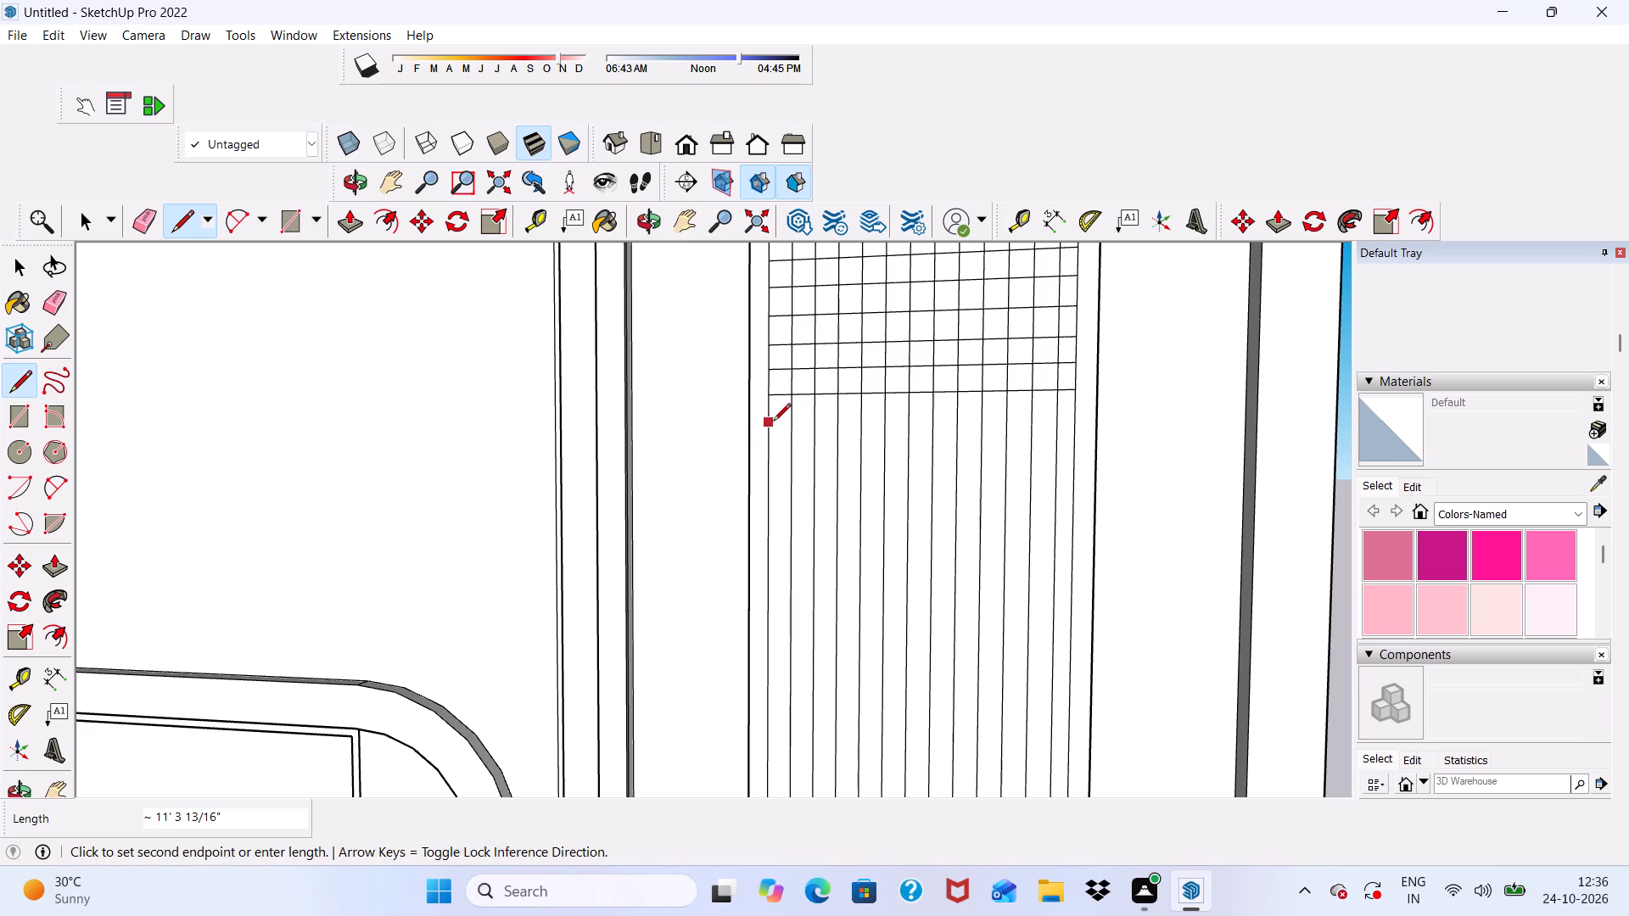
pyautogui.click(1071, 419)
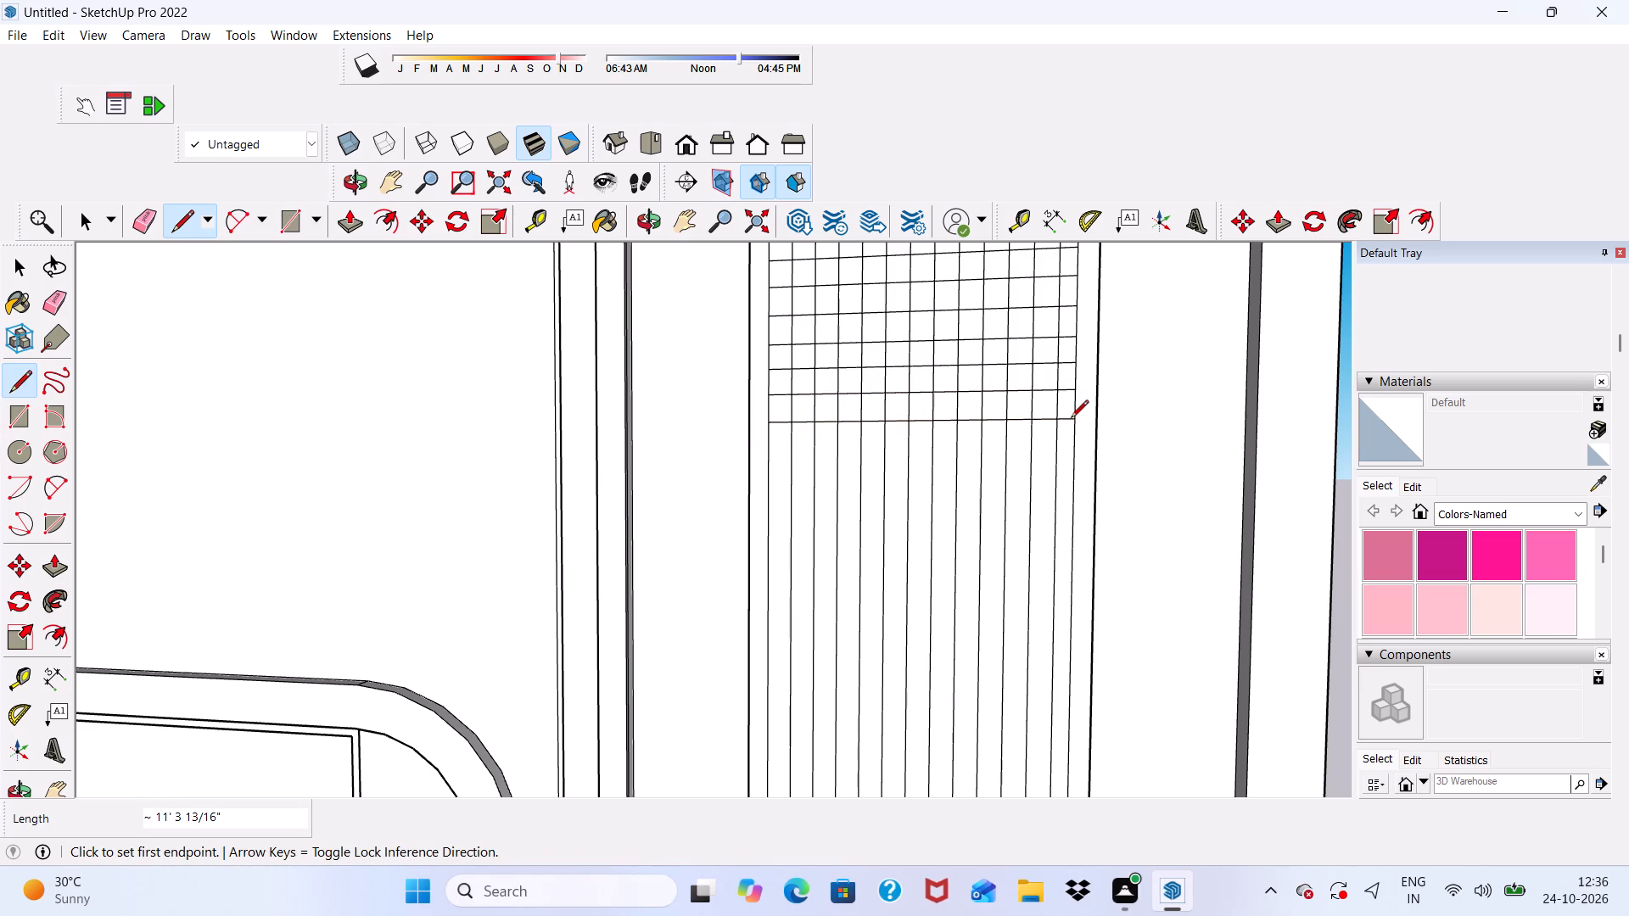
pyautogui.click(766, 451)
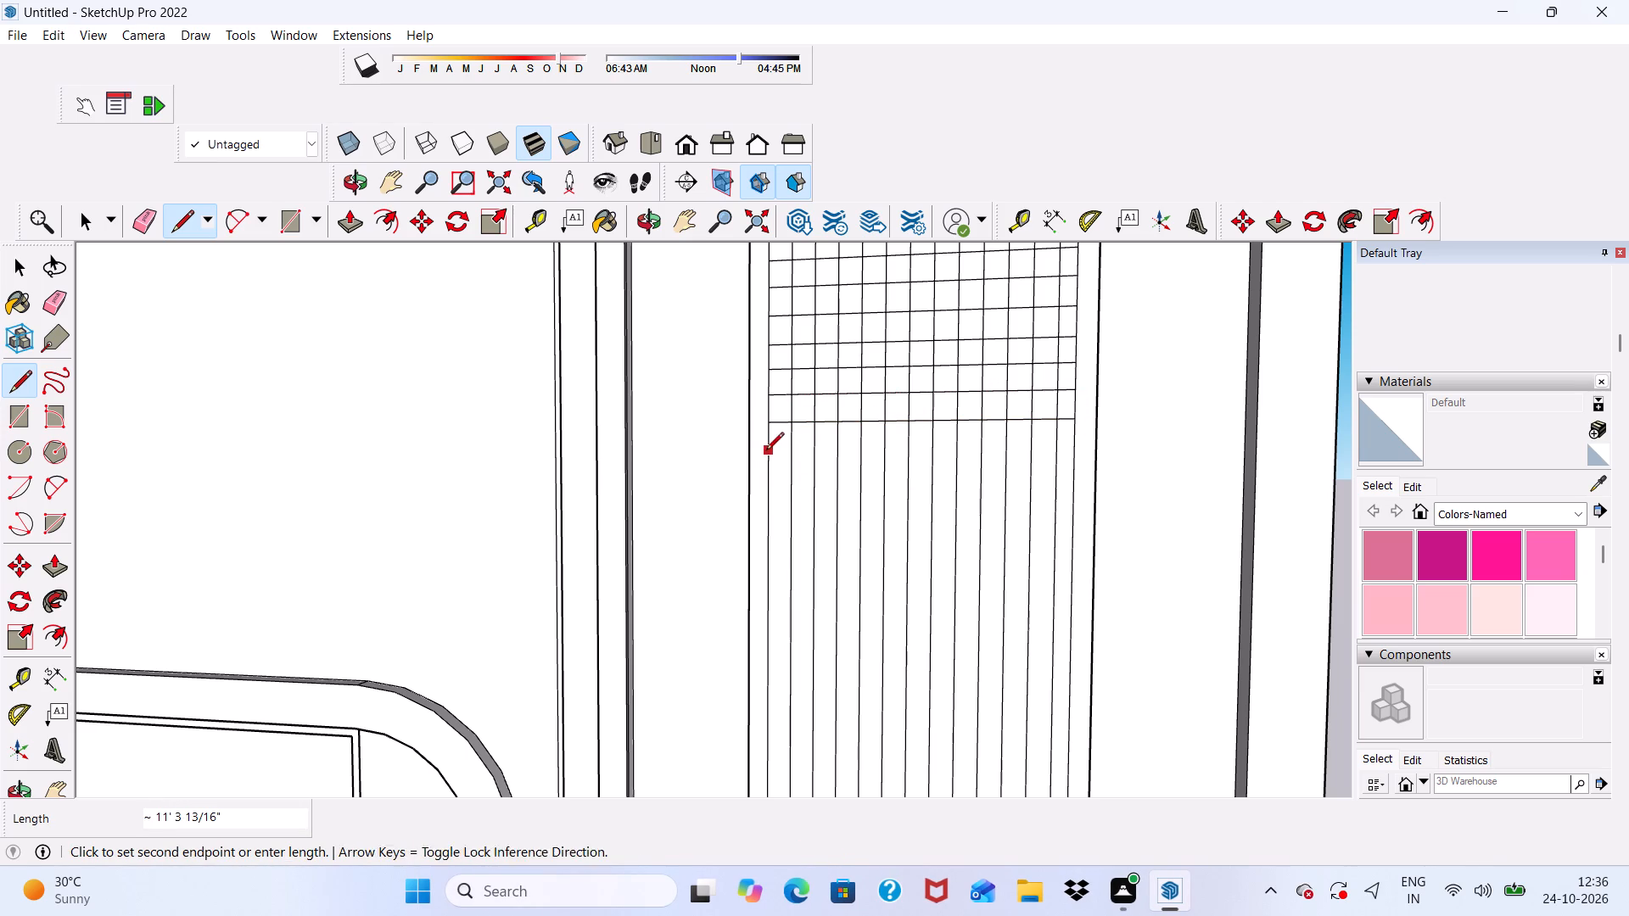
pyautogui.click(1072, 460)
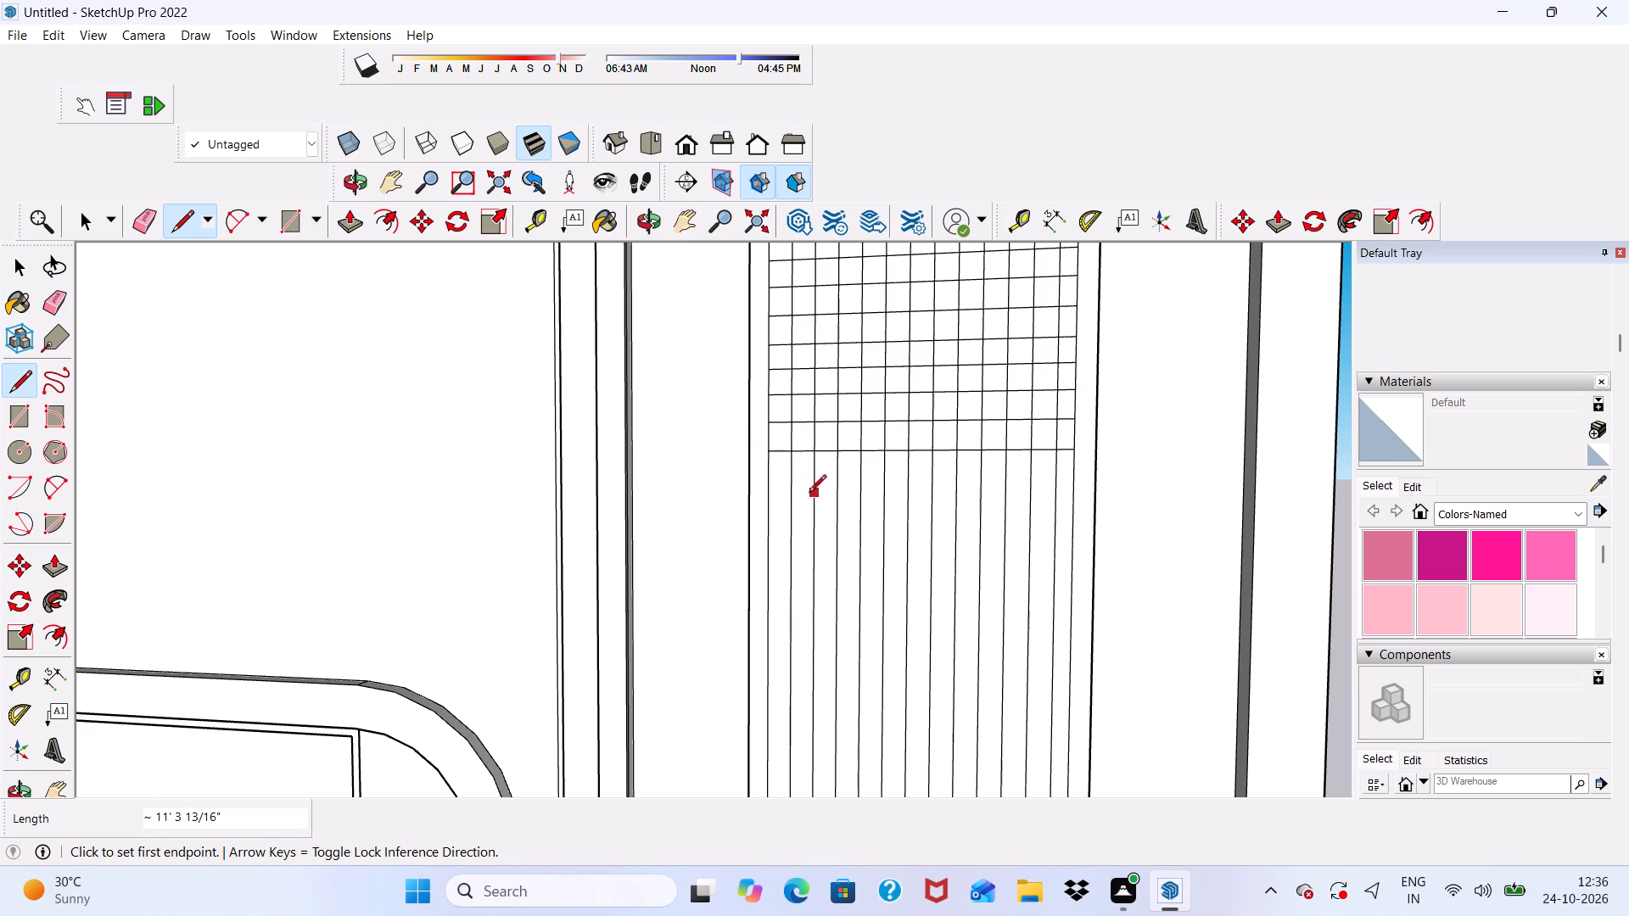
pyautogui.click(769, 484)
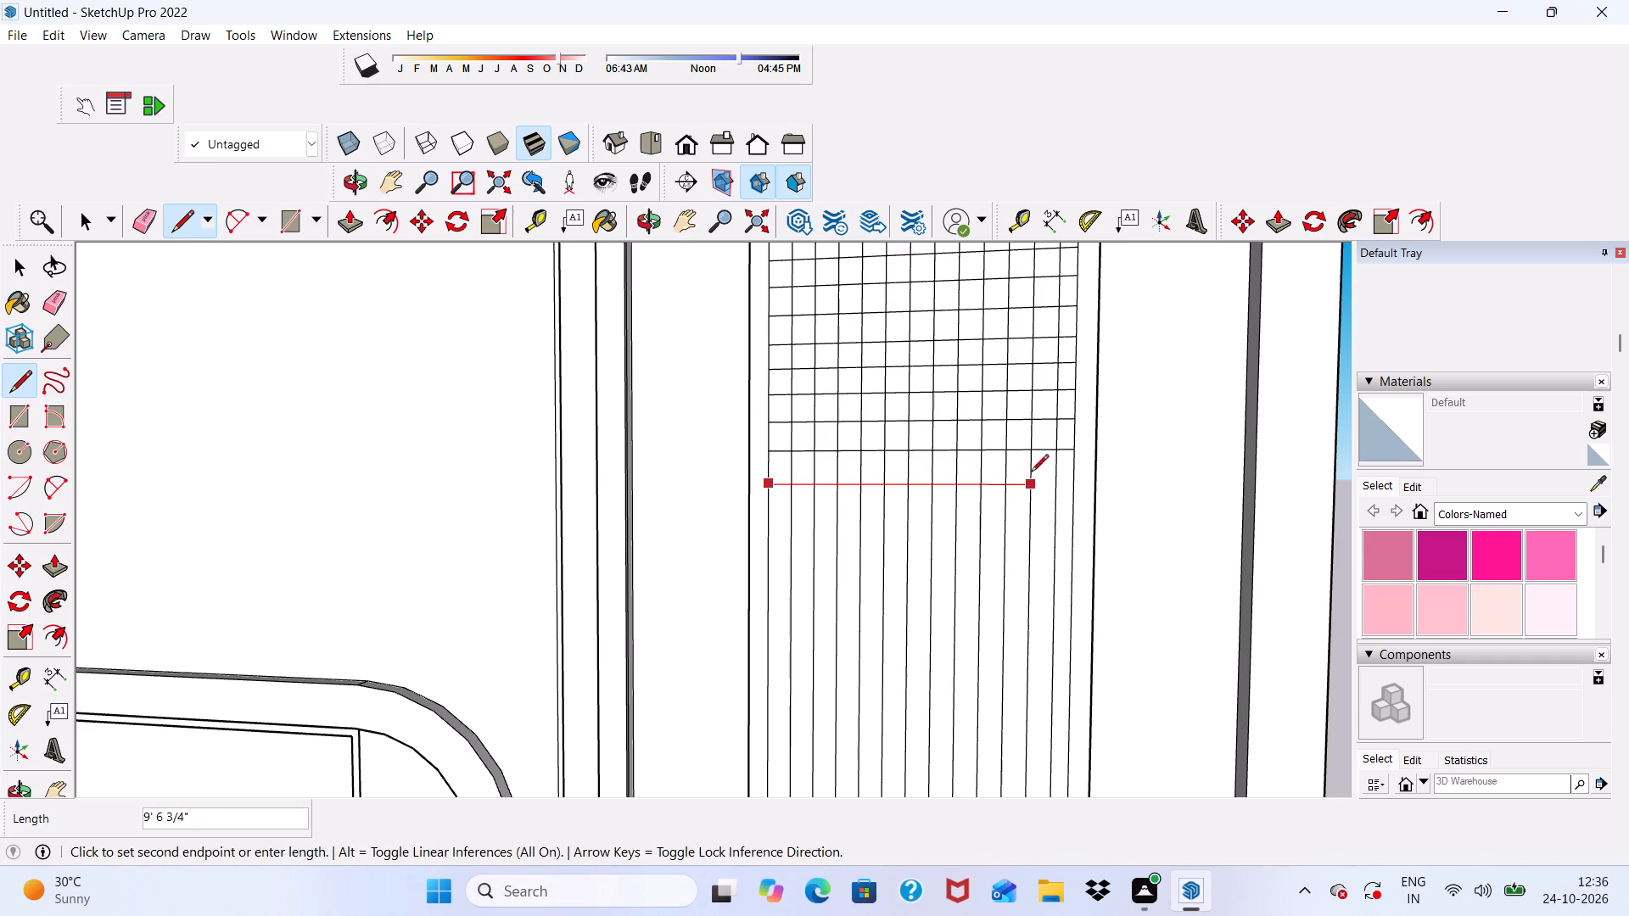
pyautogui.click(1077, 478)
# Draw a single horizontal line, about 11' 3 13/16" long, across the striped panel just below the lowest grid line.
pyautogui.scroll(-9, 857, 501)
pyautogui.moveTo(842, 529); pyautogui.dragTo(864, 476, button='middle')
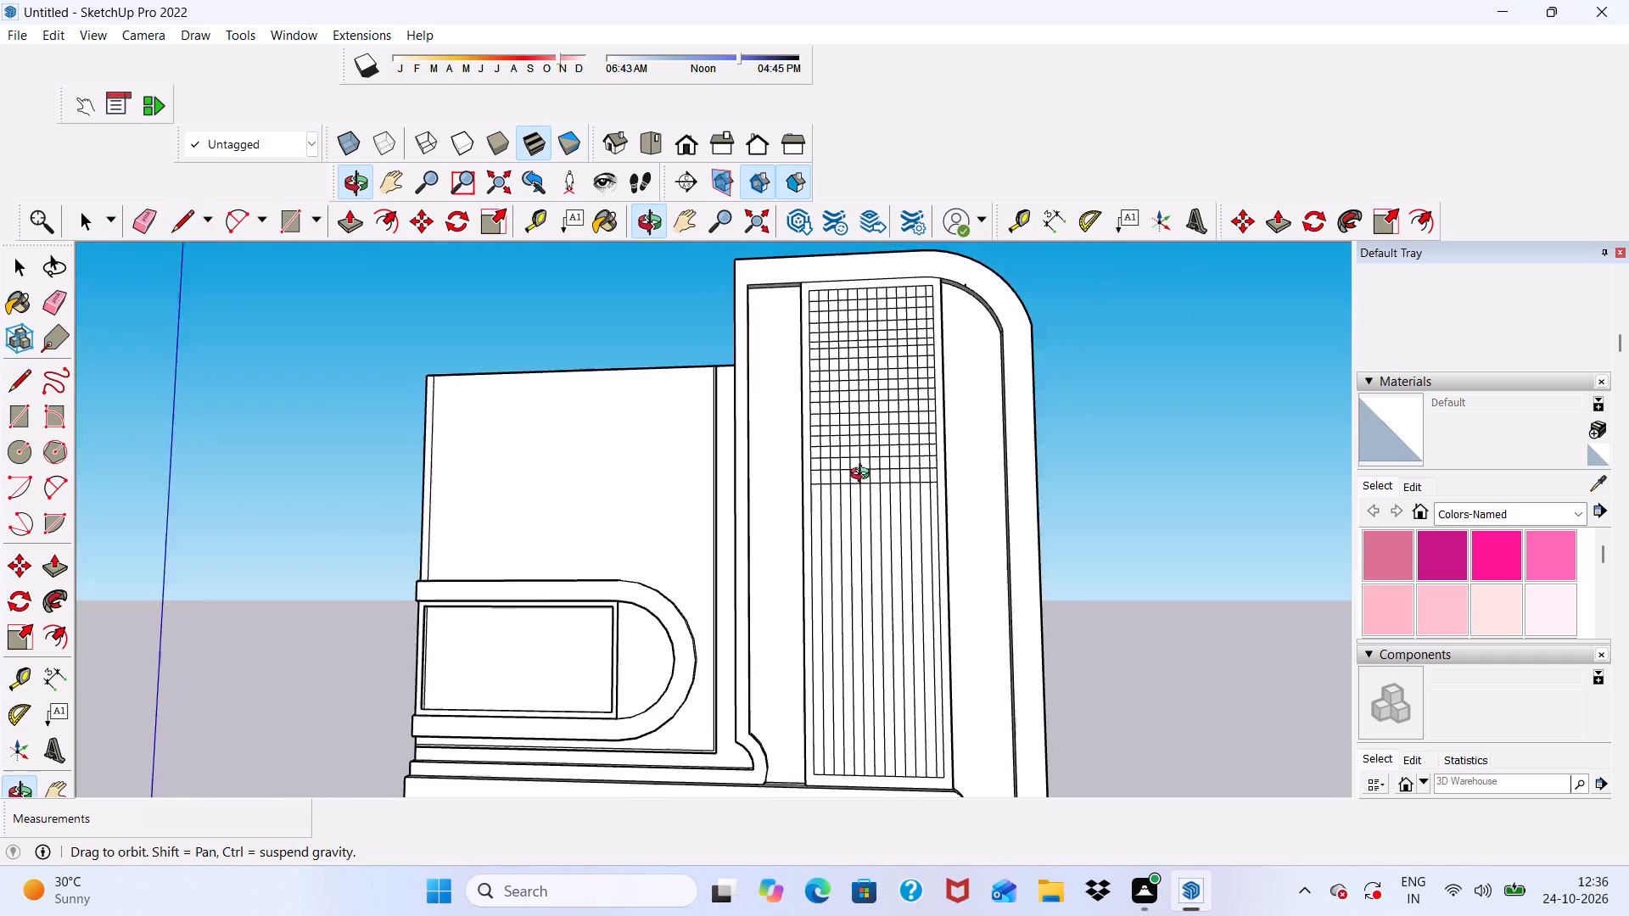
pyautogui.moveTo(864, 476); pyautogui.dragTo(971, 617, button='middle')
pyautogui.scroll(4, 837, 368)
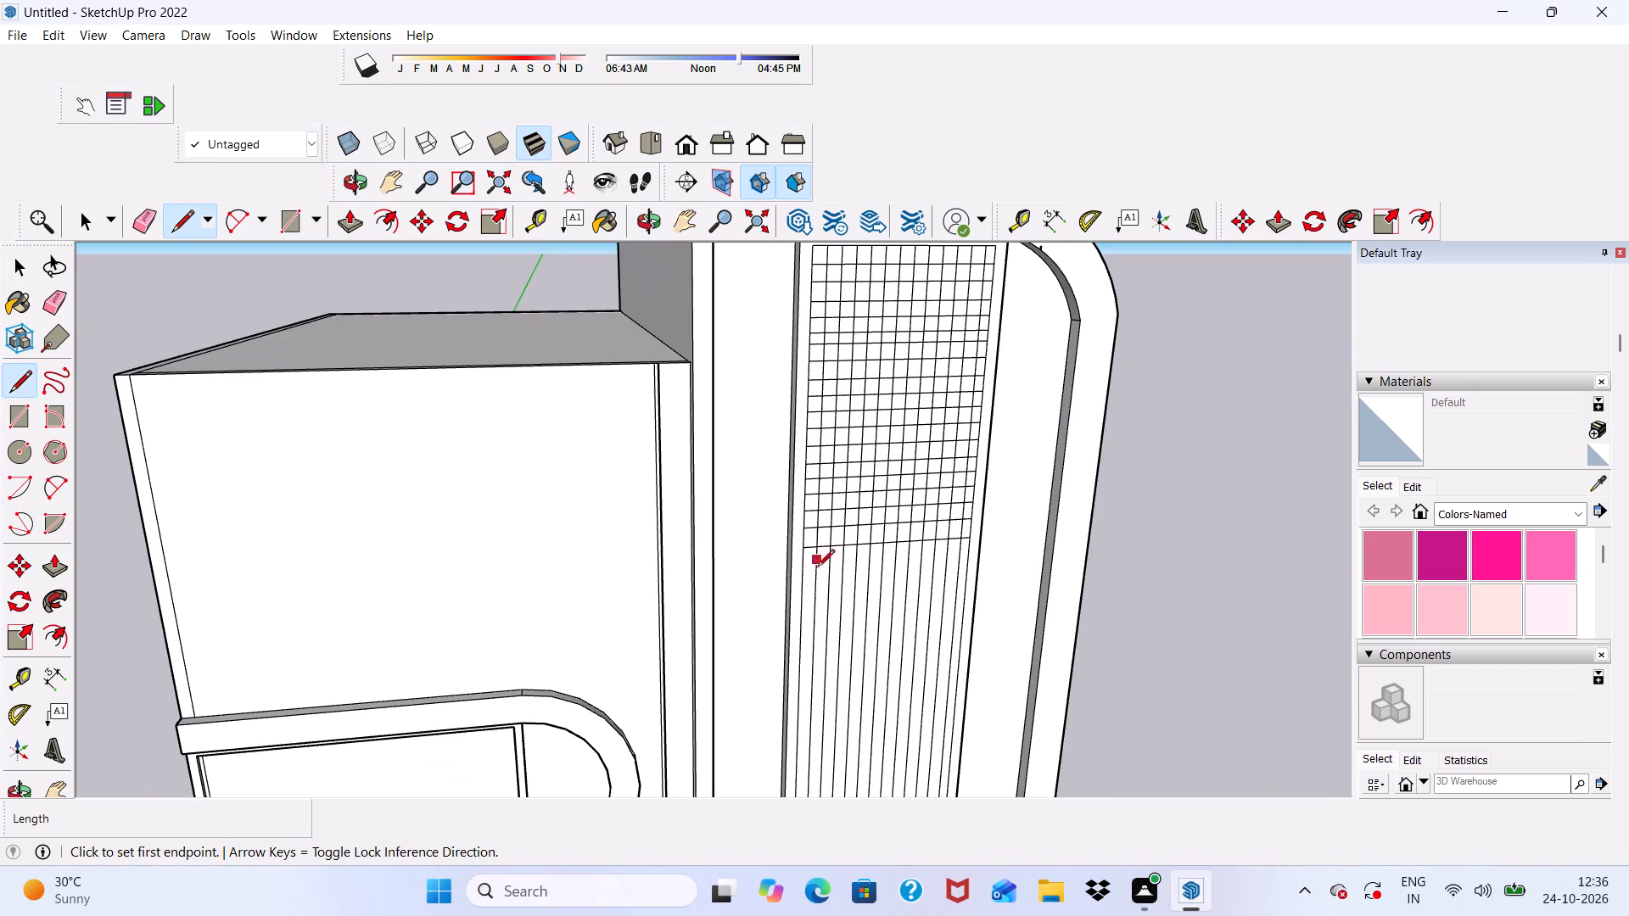
pyautogui.scroll(15, 820, 570)
pyautogui.click(791, 548)
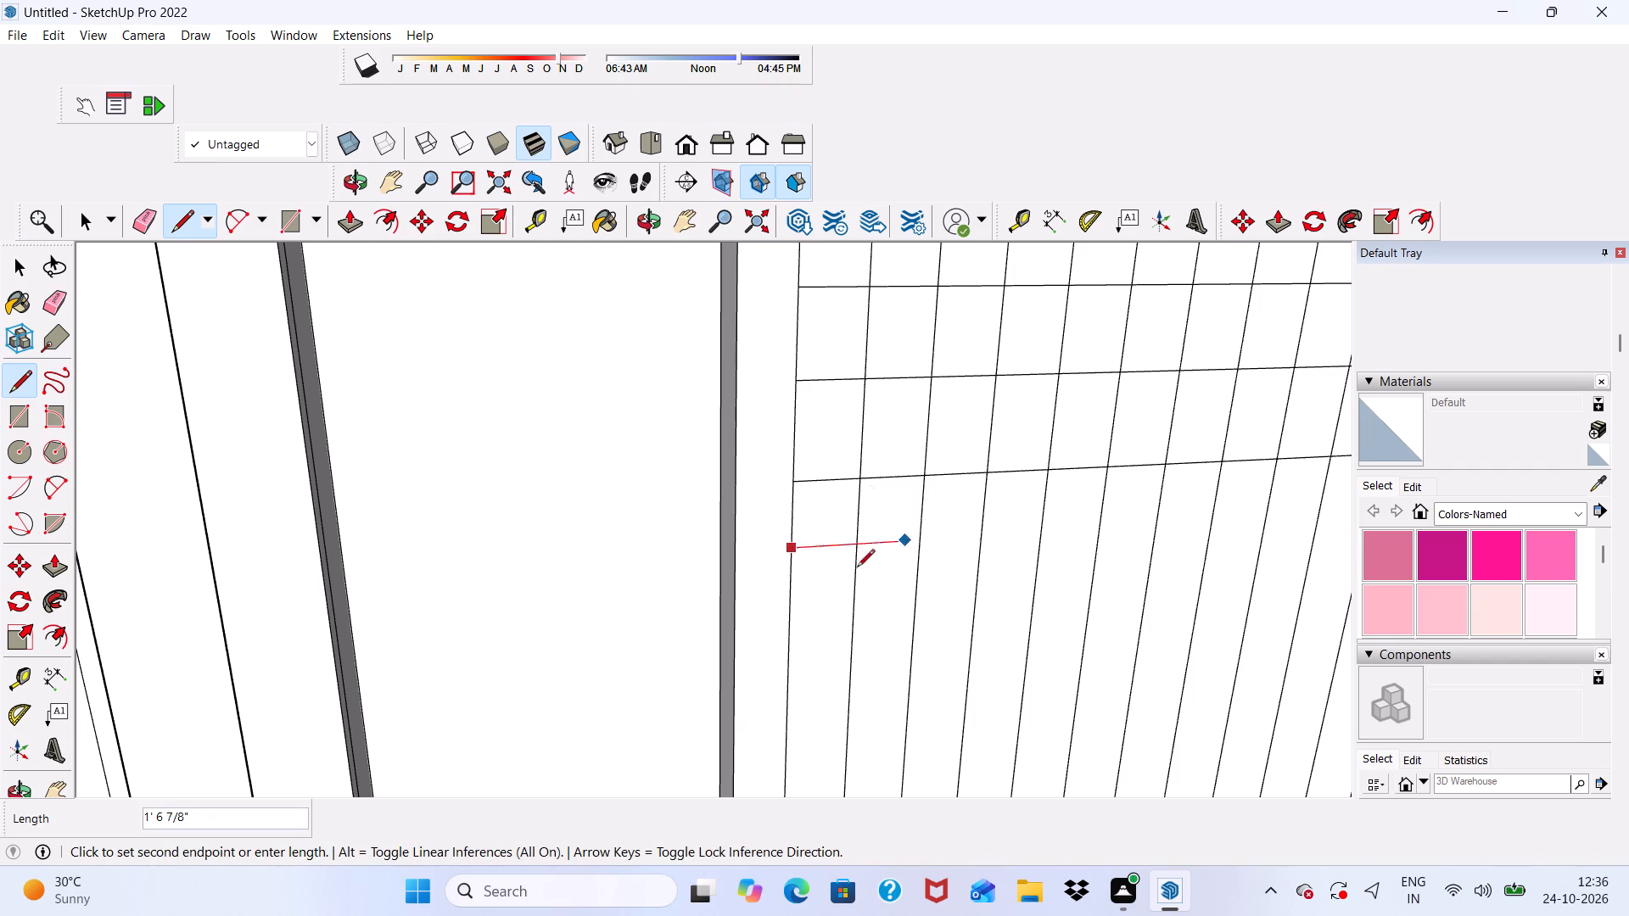
pyautogui.scroll(-12, 867, 567)
pyautogui.scroll(2, 994, 569)
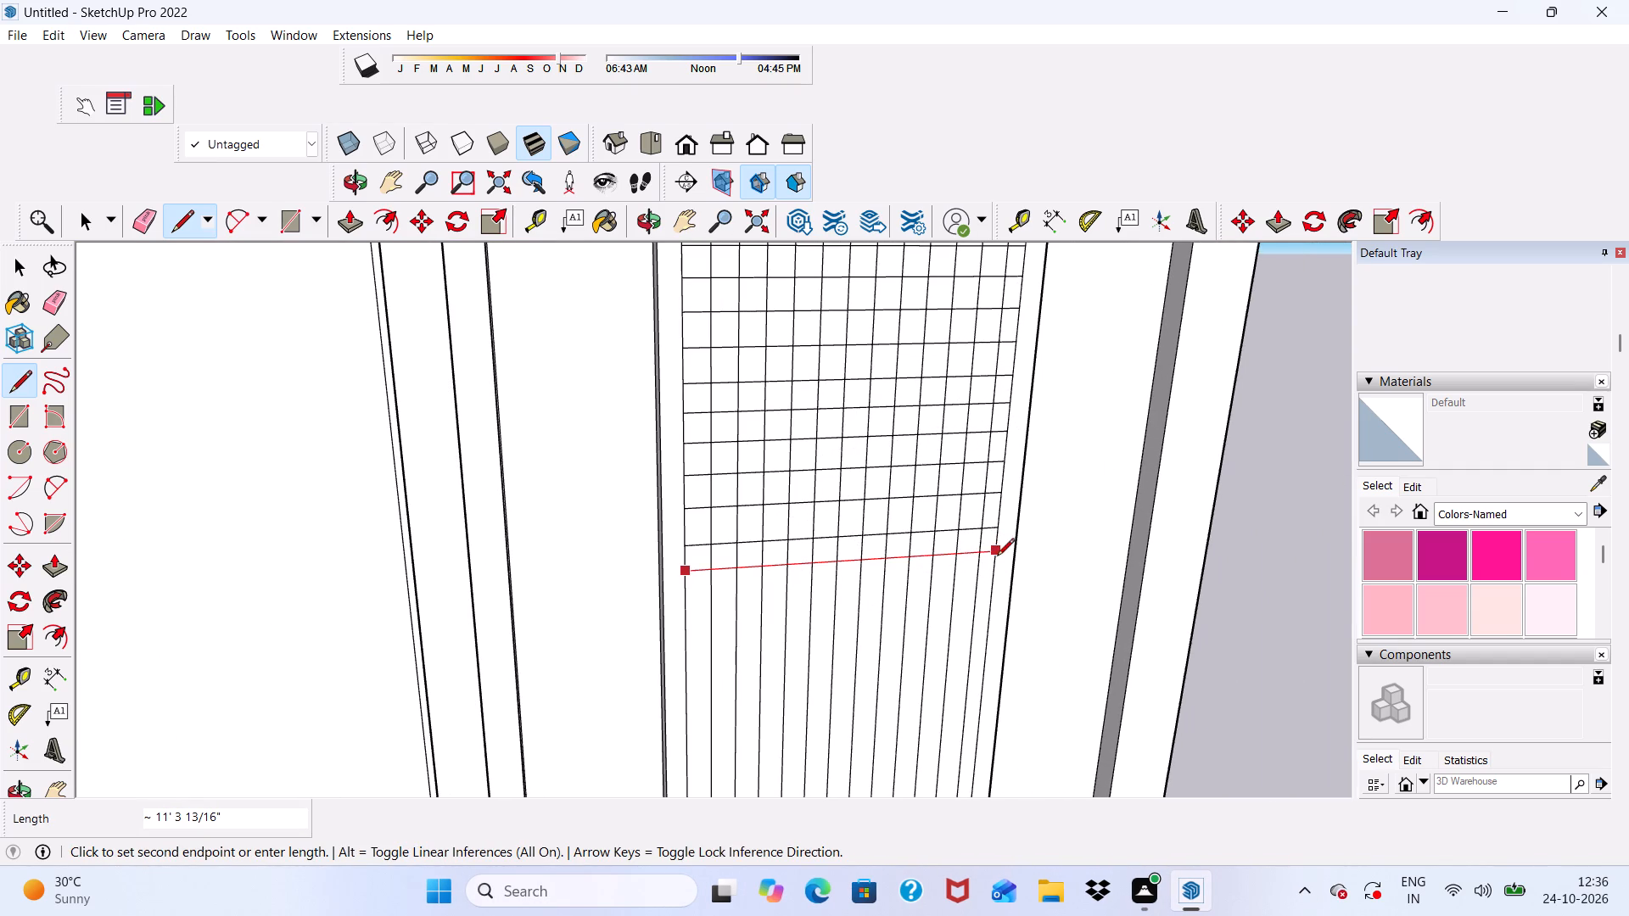
pyautogui.click(997, 557)
# Draw one more horizontal line from edge to edge across the striped panel, just below the lowest grid line.
pyautogui.scroll(-9, 766, 551)
pyautogui.moveTo(817, 618); pyautogui.dragTo(593, 565, button='middle')
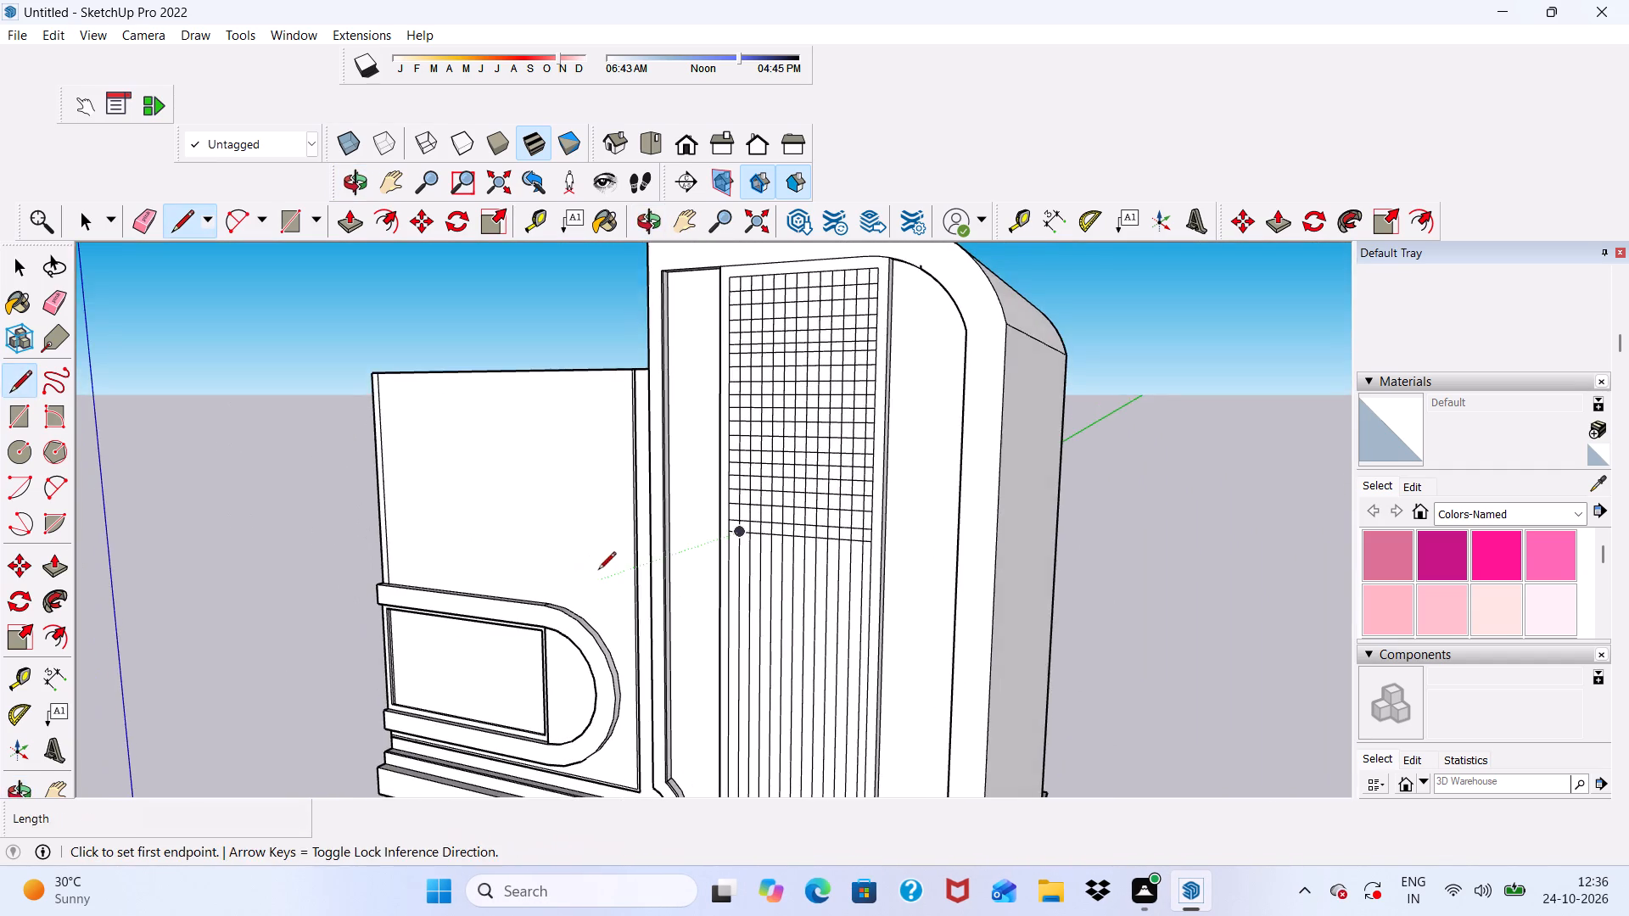
pyautogui.moveTo(601, 569); pyautogui.dragTo(720, 501, button='middle')
pyautogui.scroll(3, 733, 571)
pyautogui.scroll(4, 747, 440)
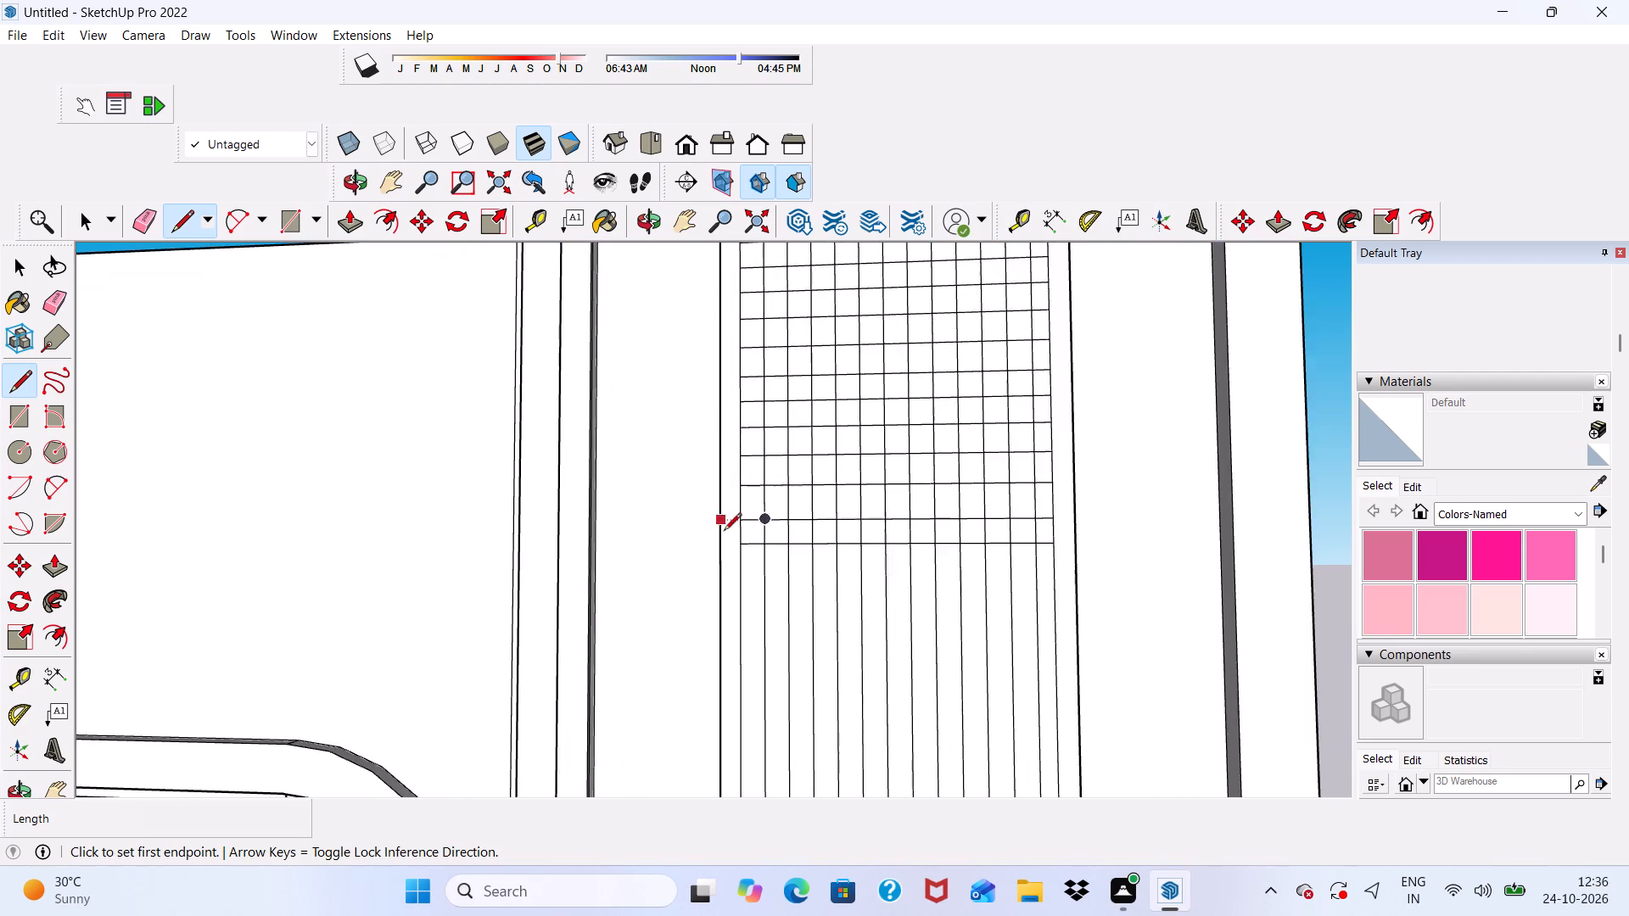
pyautogui.scroll(3, 723, 535)
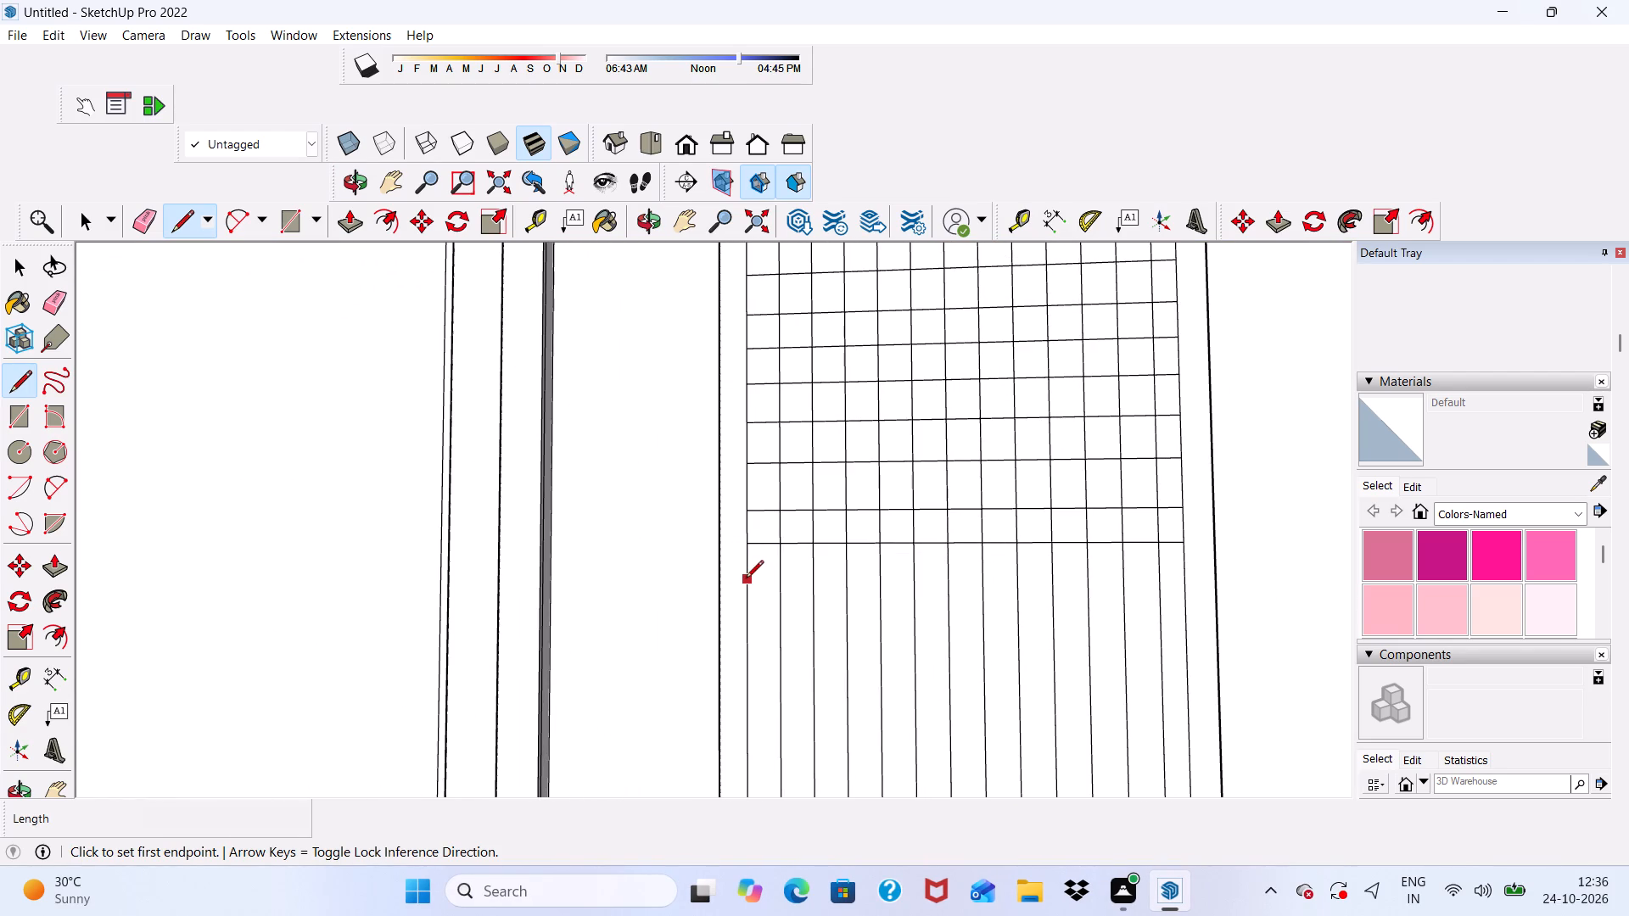
pyautogui.click(746, 579)
pyautogui.scroll(-4, 929, 569)
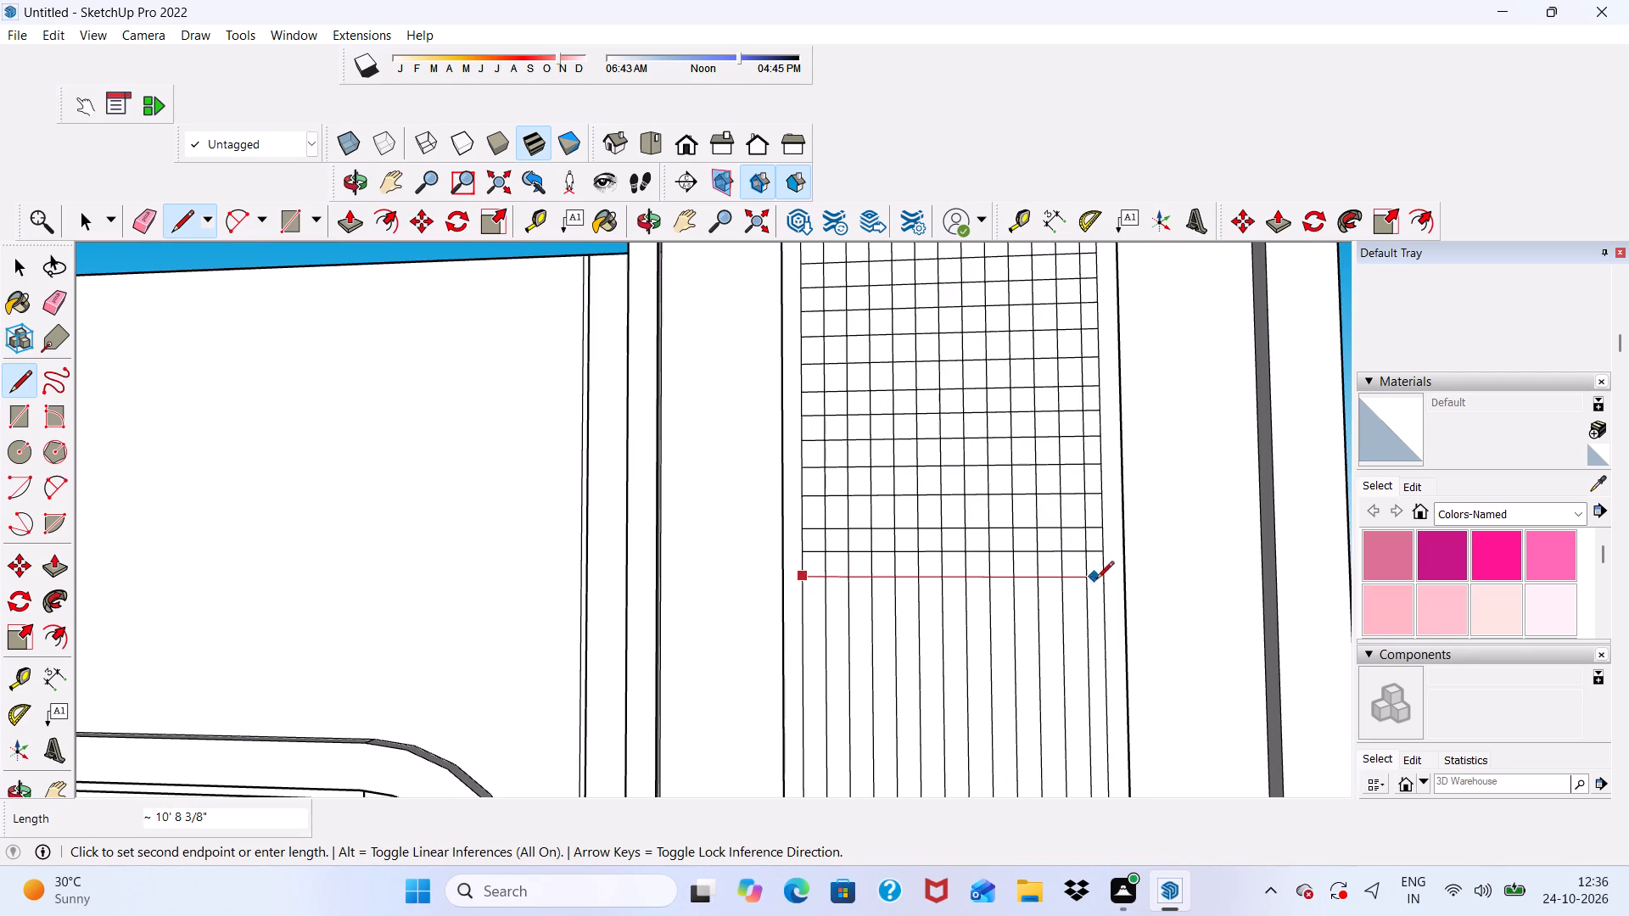
pyautogui.click(1108, 572)
# Extend the grid downward with another horizontal line spanning the striped panel from its one side edge to the other.
pyautogui.scroll(-5, 743, 565)
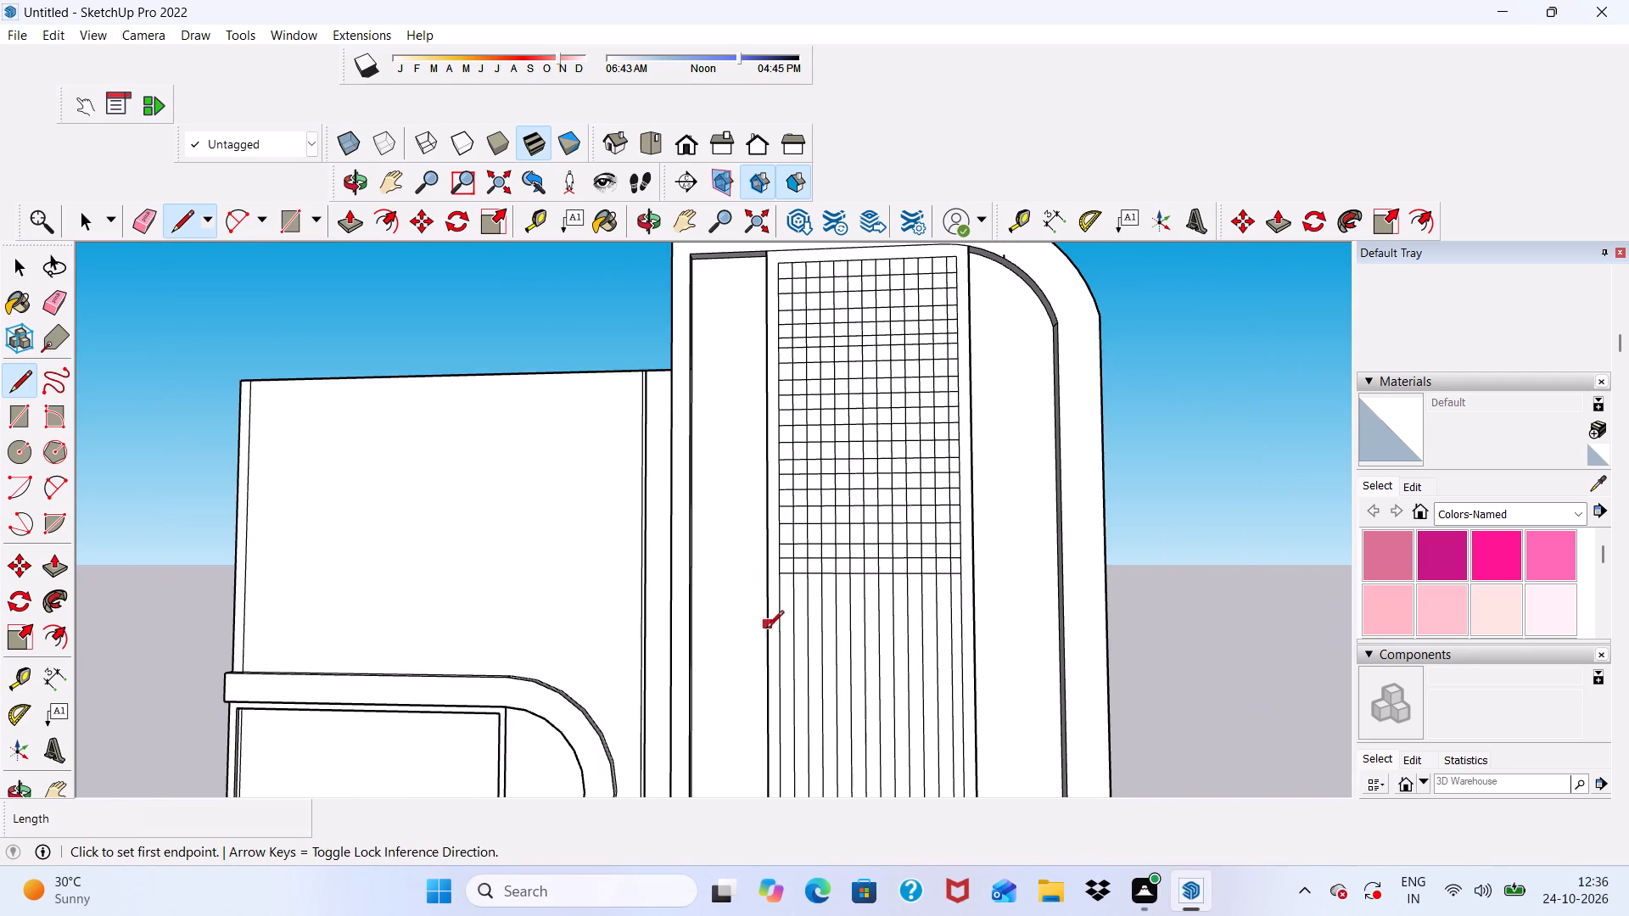
pyautogui.scroll(5, 781, 680)
pyautogui.scroll(-4, 721, 465)
pyautogui.scroll(9, 785, 575)
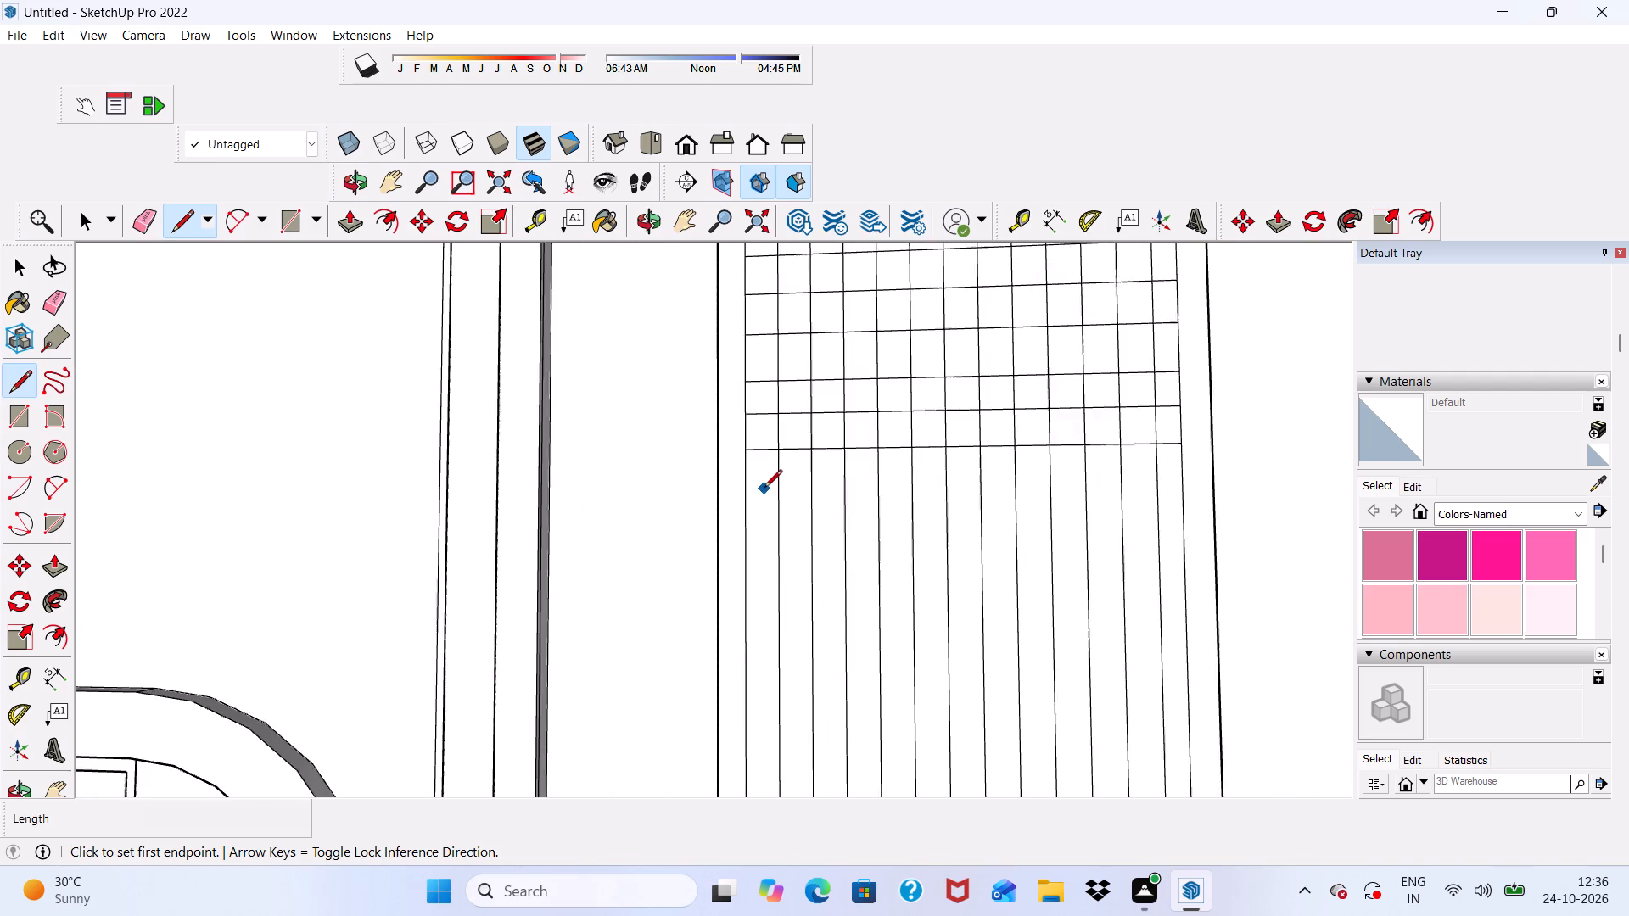
pyautogui.scroll(2, 764, 489)
pyautogui.click(740, 472)
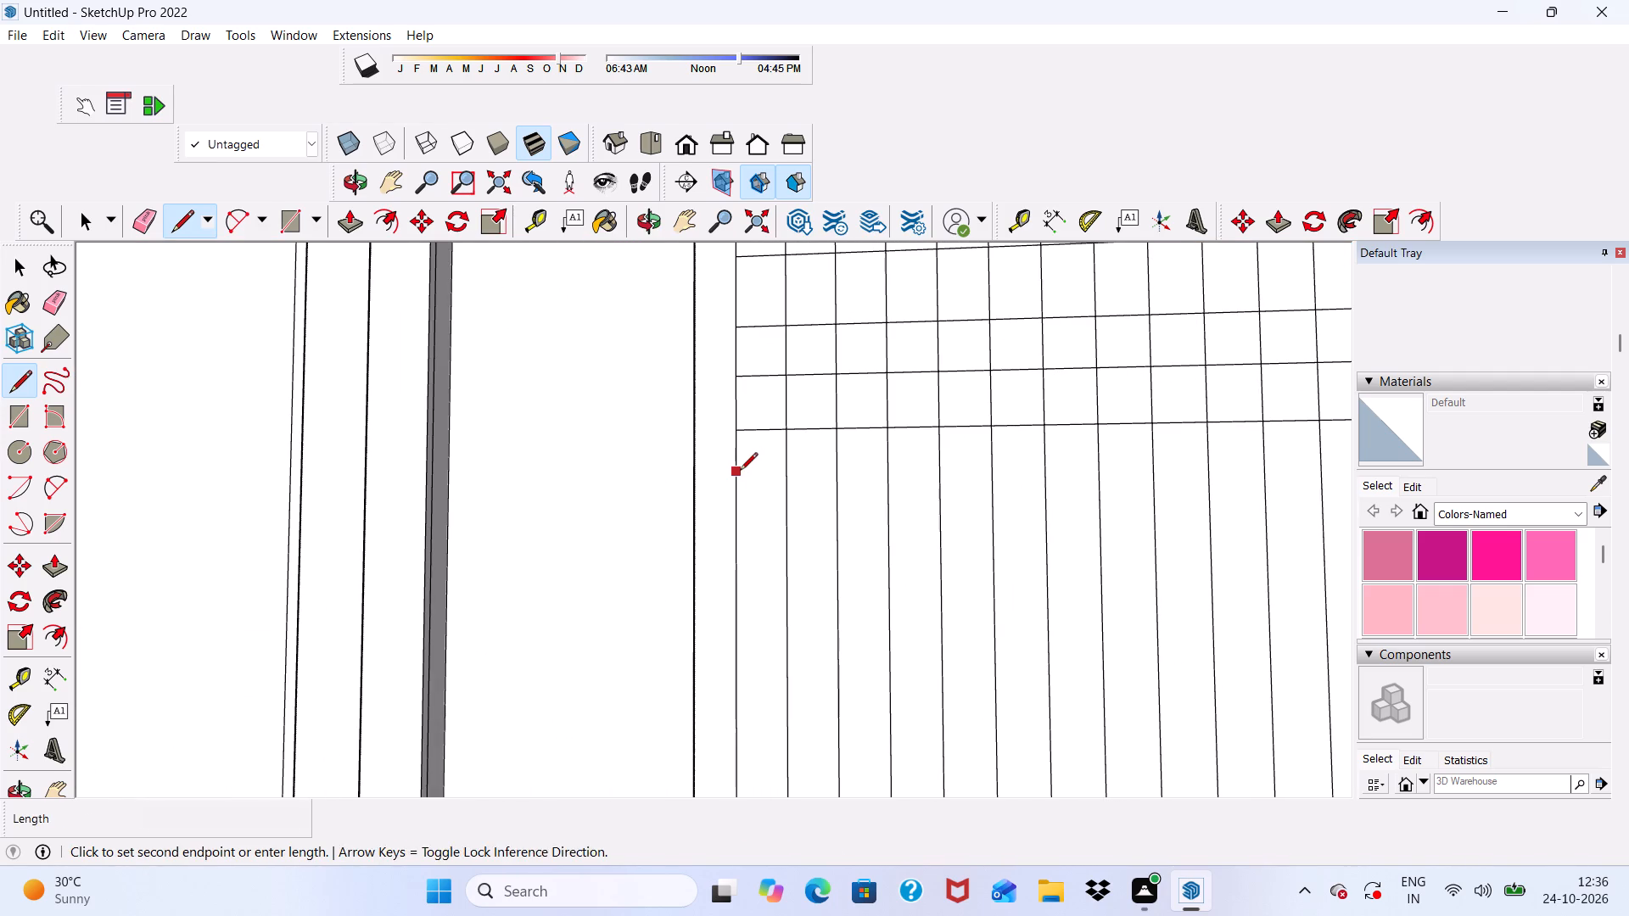
pyautogui.scroll(-10, 730, 488)
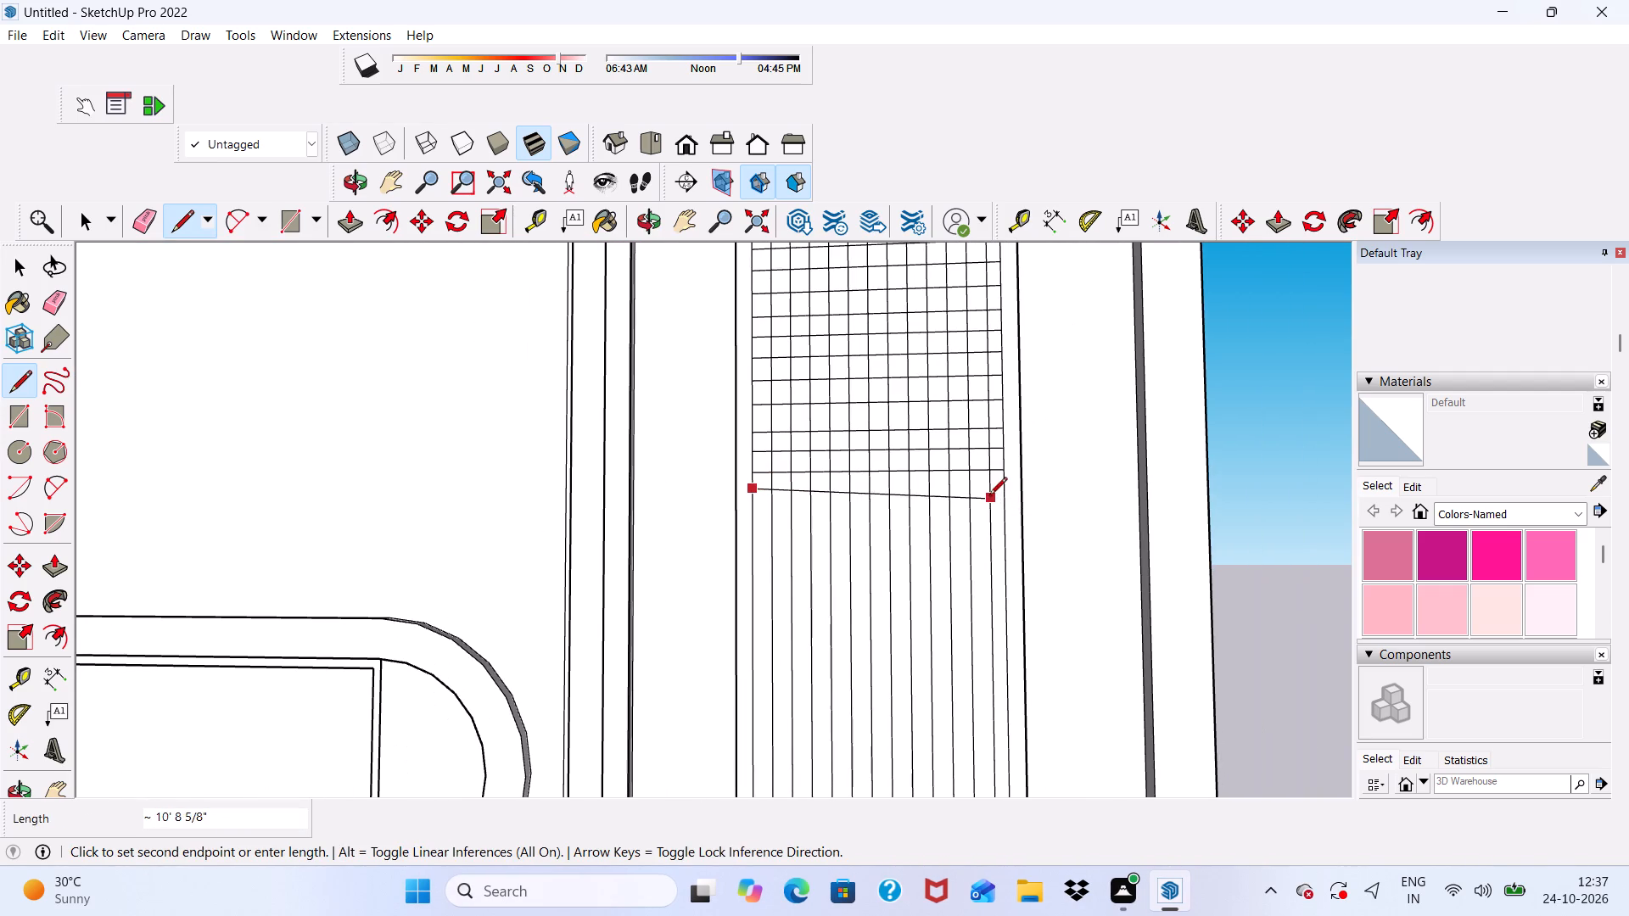
pyautogui.click(1003, 491)
# Draw two further horizontal lines, each about 11' 3 13/16" long, across the striped panel below the existing grid.
pyautogui.scroll(-3, 841, 451)
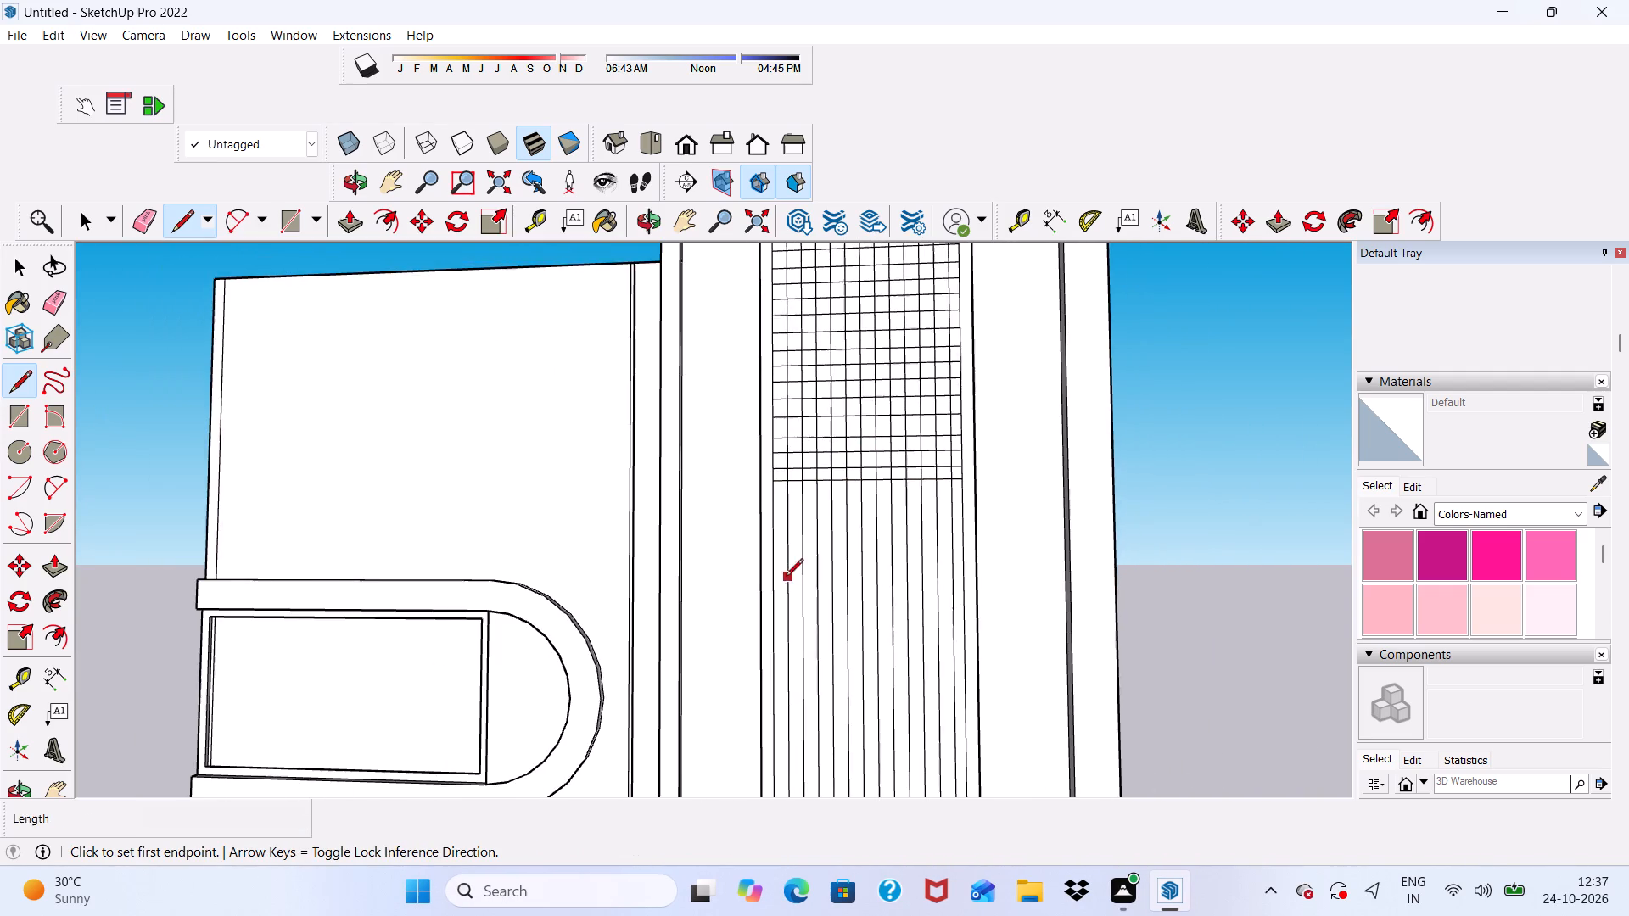
pyautogui.scroll(1, 786, 578)
pyautogui.scroll(-5, 775, 527)
pyautogui.scroll(11, 785, 520)
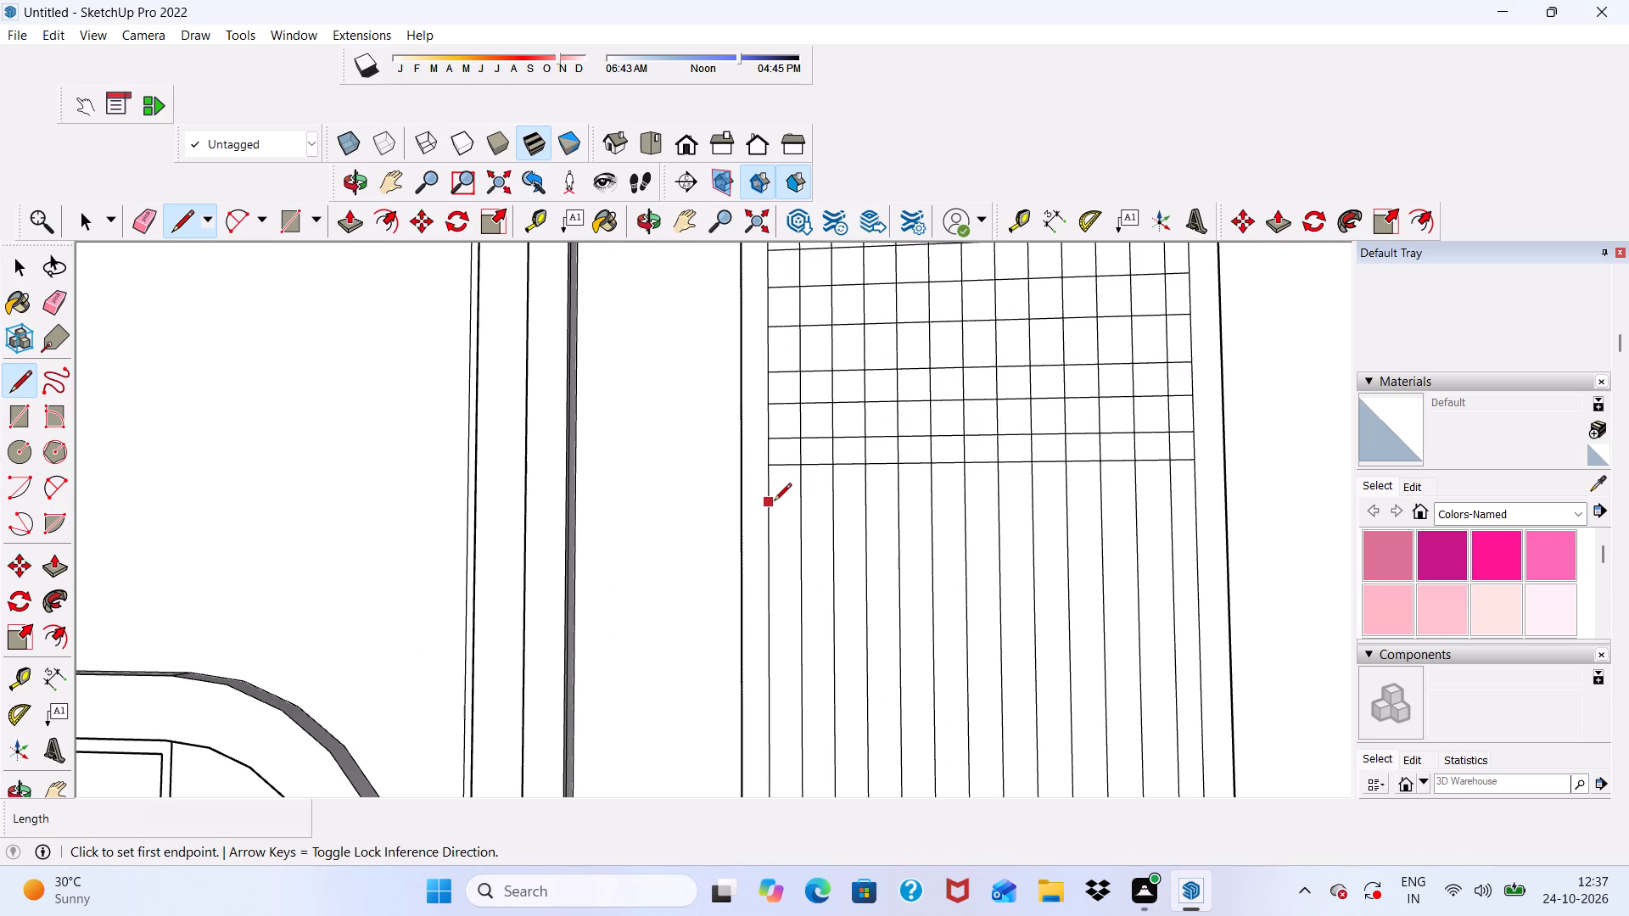
pyautogui.click(774, 502)
pyautogui.scroll(-3, 793, 494)
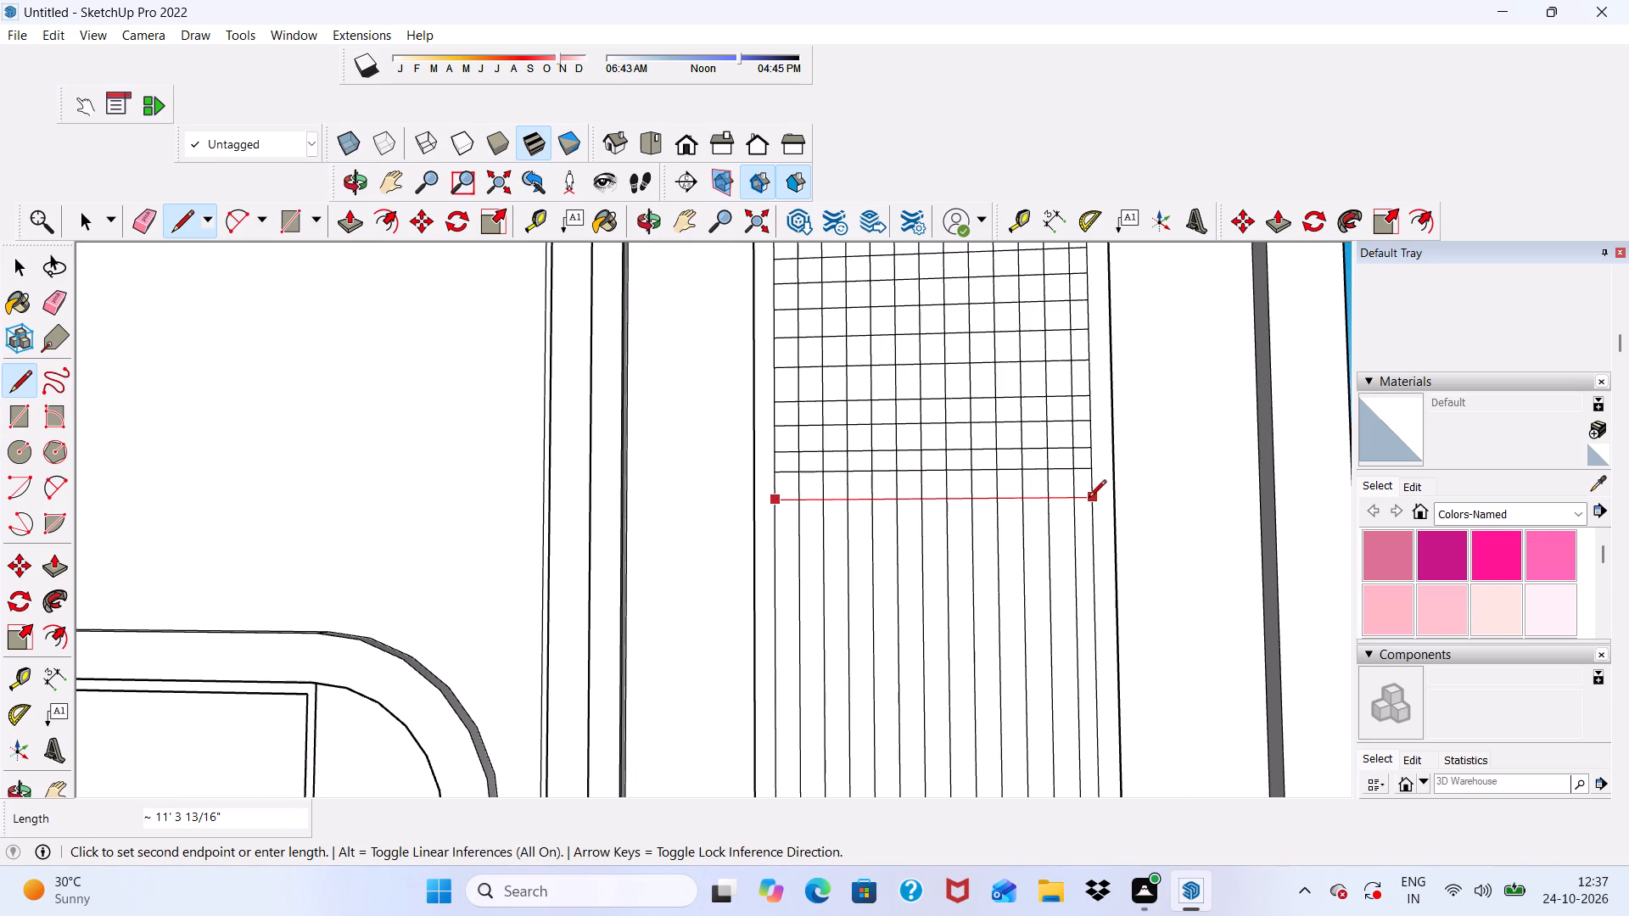
pyautogui.click(1089, 501)
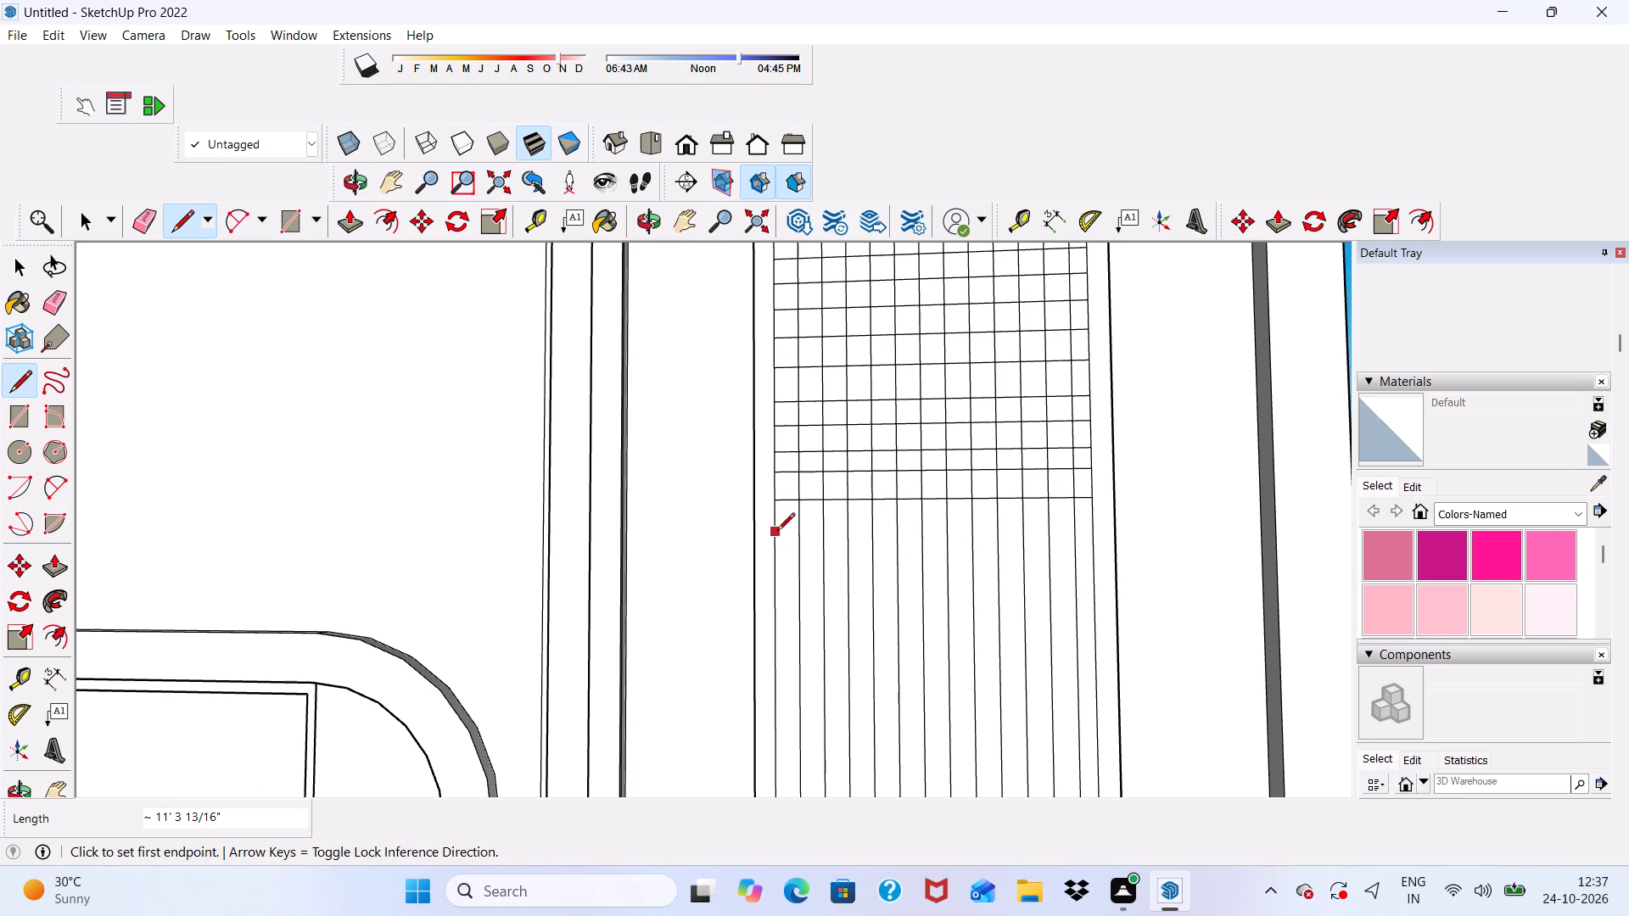
pyautogui.click(776, 528)
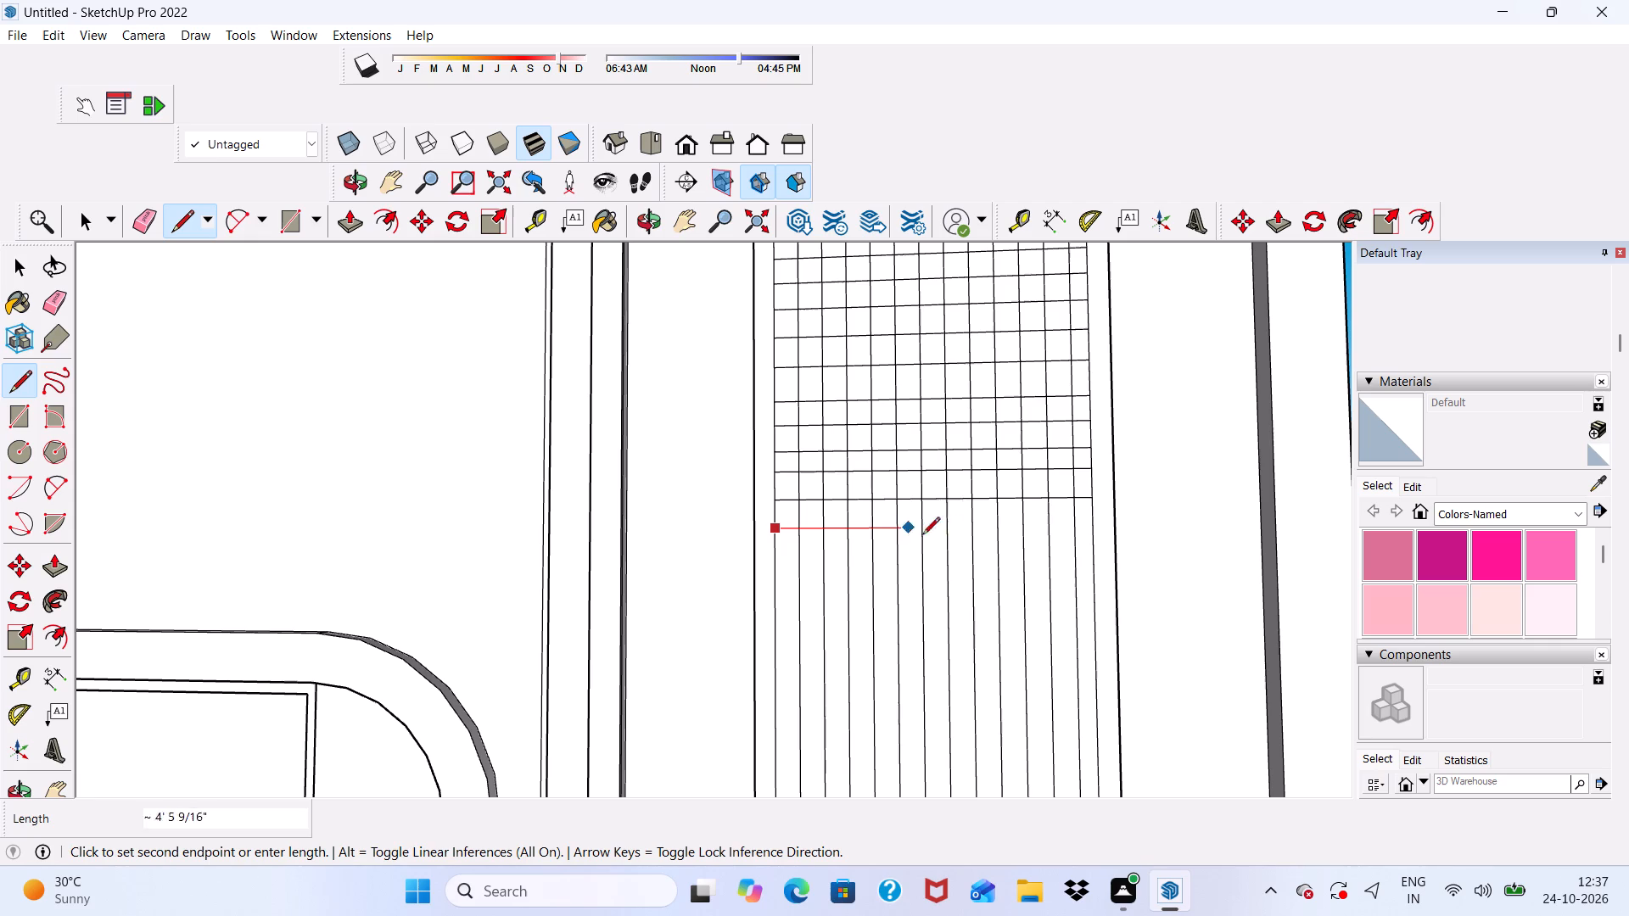
pyautogui.click(1094, 523)
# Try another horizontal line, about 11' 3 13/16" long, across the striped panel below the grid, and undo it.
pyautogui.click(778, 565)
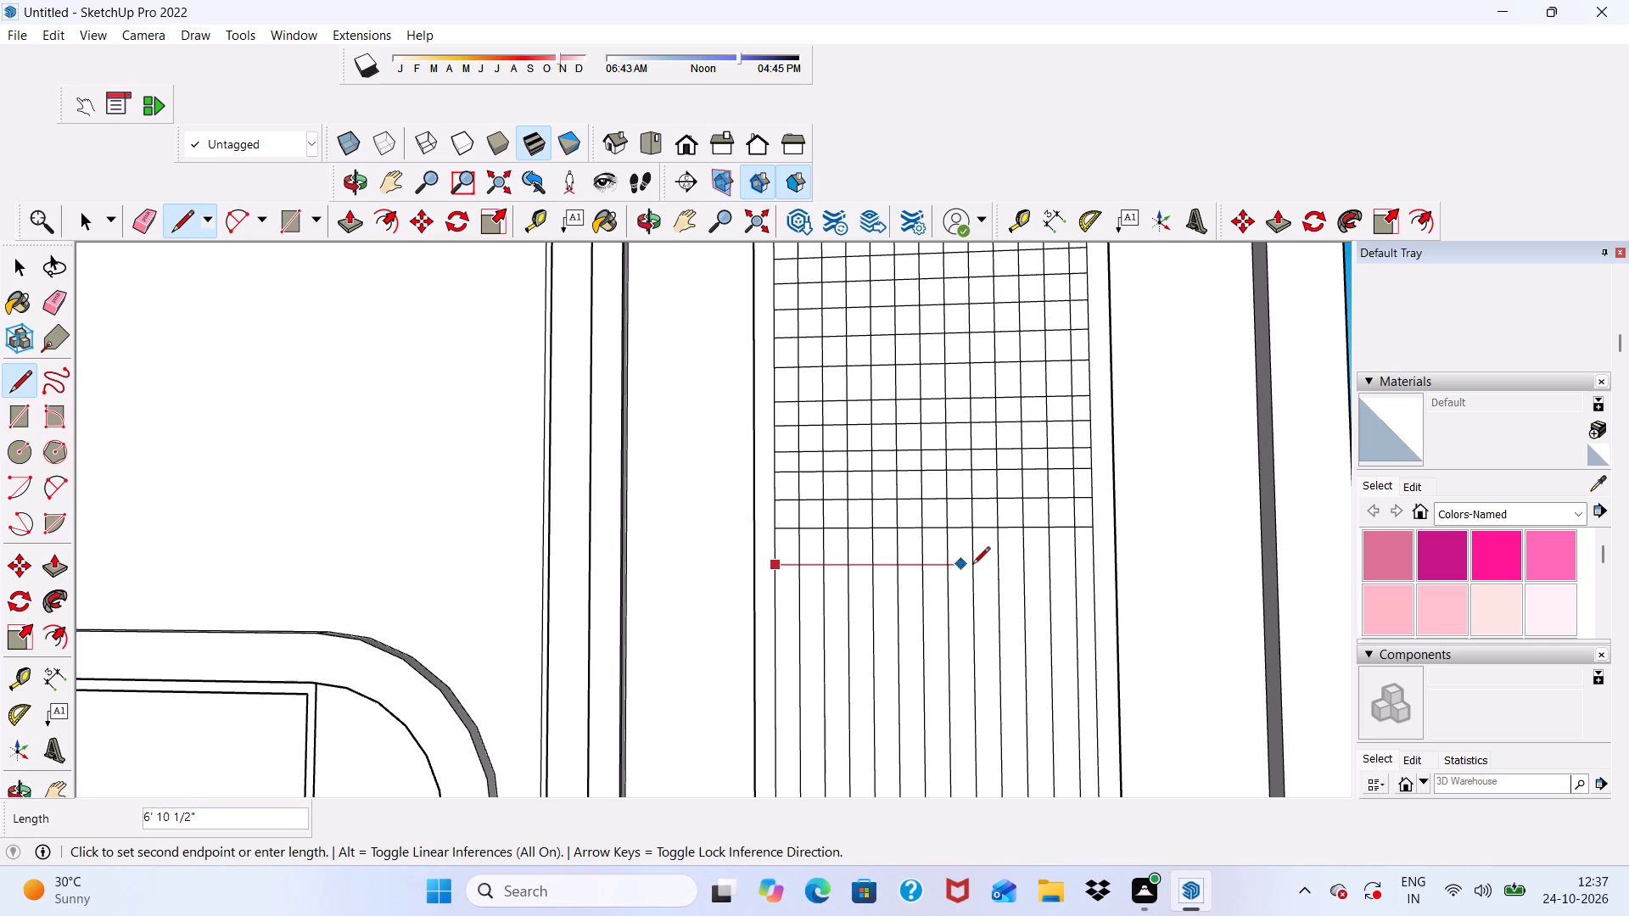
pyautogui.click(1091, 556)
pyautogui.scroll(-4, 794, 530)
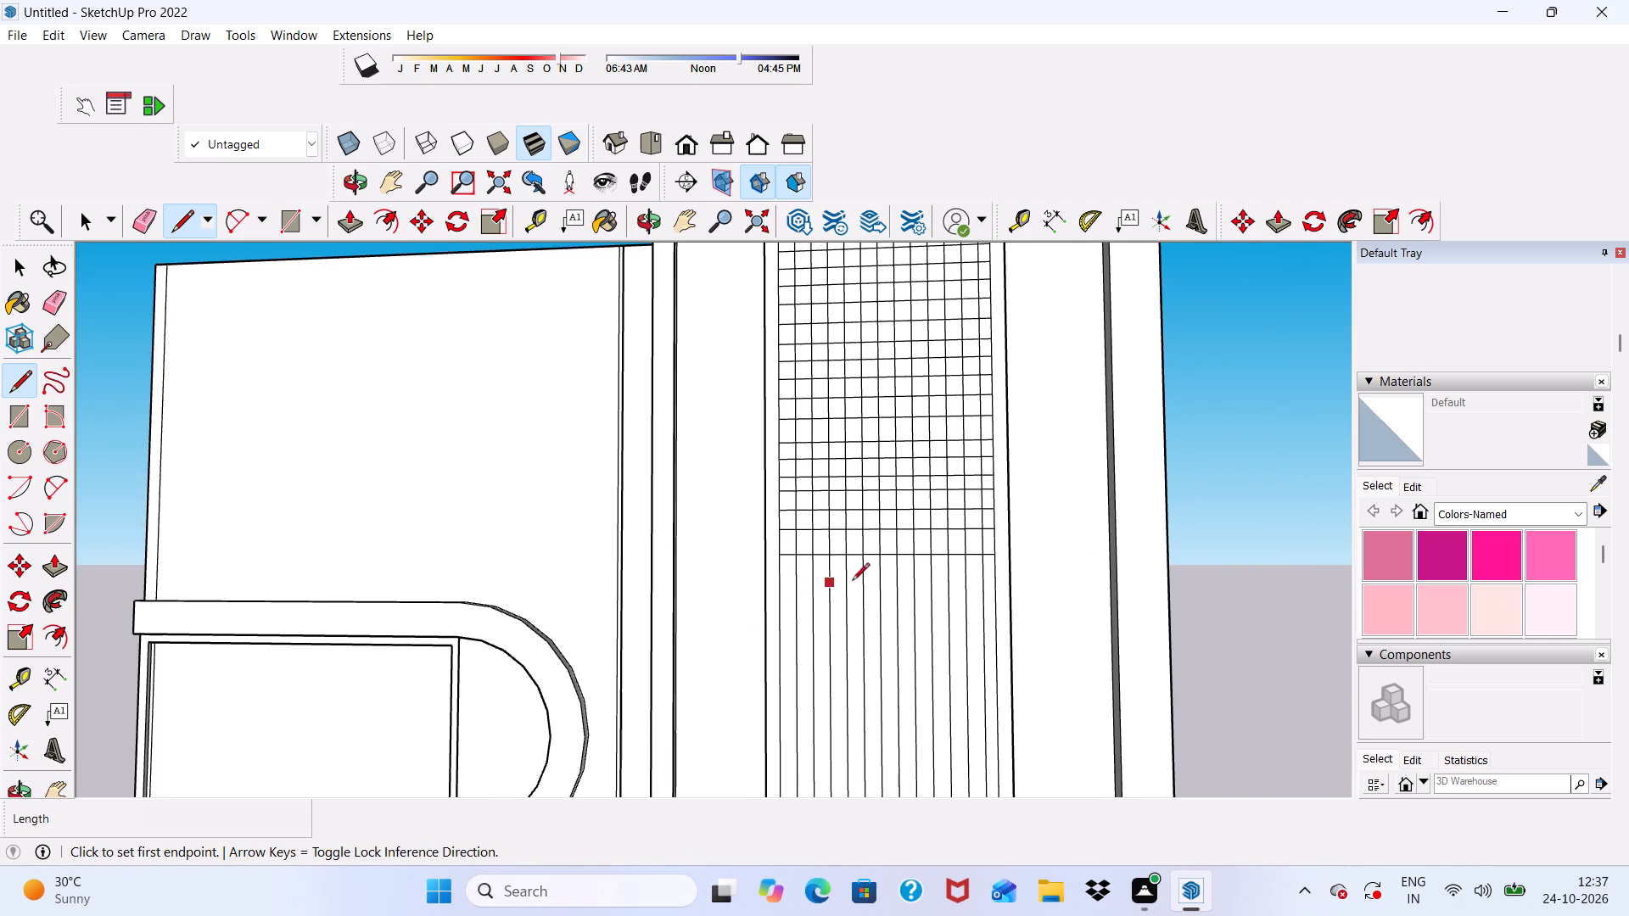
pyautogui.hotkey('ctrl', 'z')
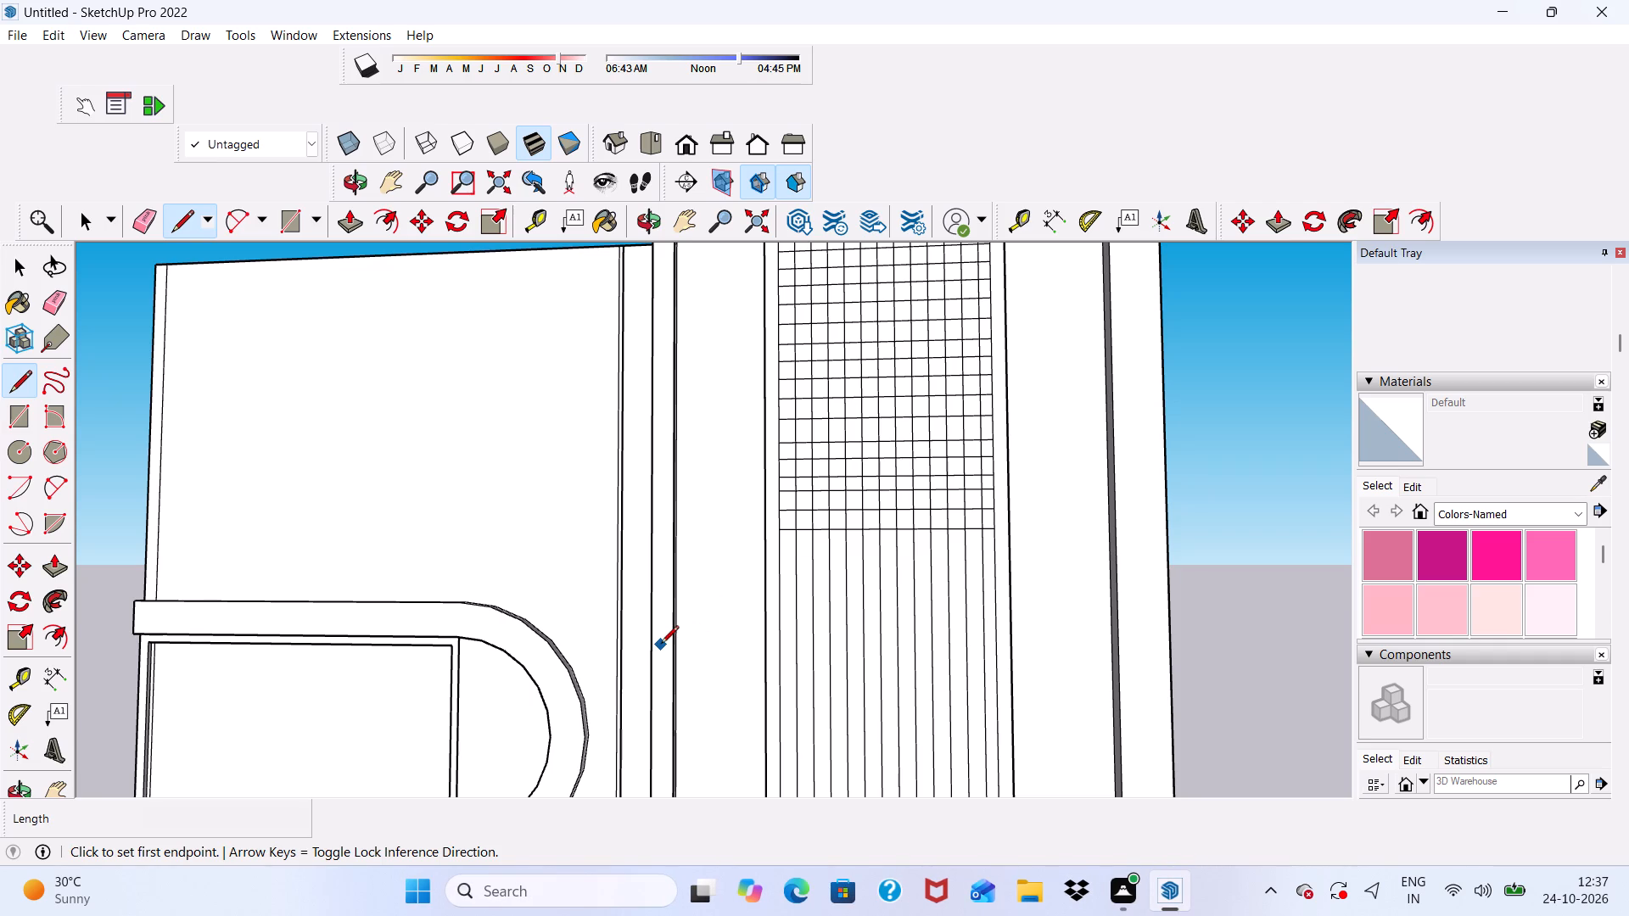
# Draw two horizontal lines, about 11' 3 13/16" long, edge to edge across the striped panel below the lowest grid line.
pyautogui.scroll(4, 853, 458)
pyautogui.scroll(2, 708, 629)
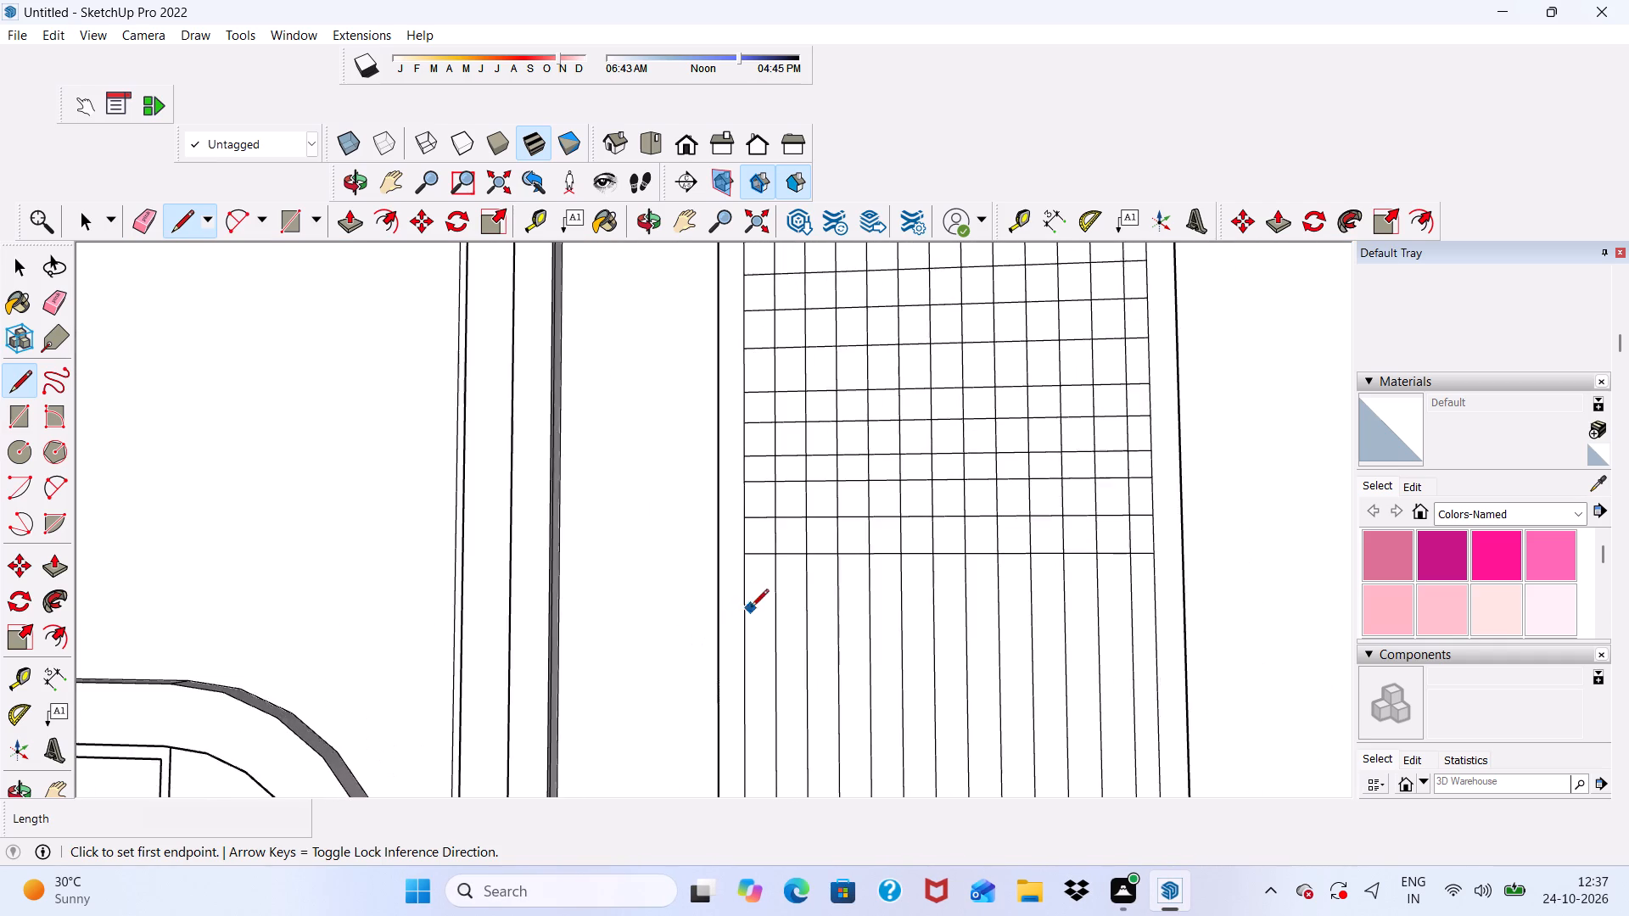
pyautogui.scroll(1, 751, 608)
pyautogui.click(745, 589)
pyautogui.scroll(-4, 649, 589)
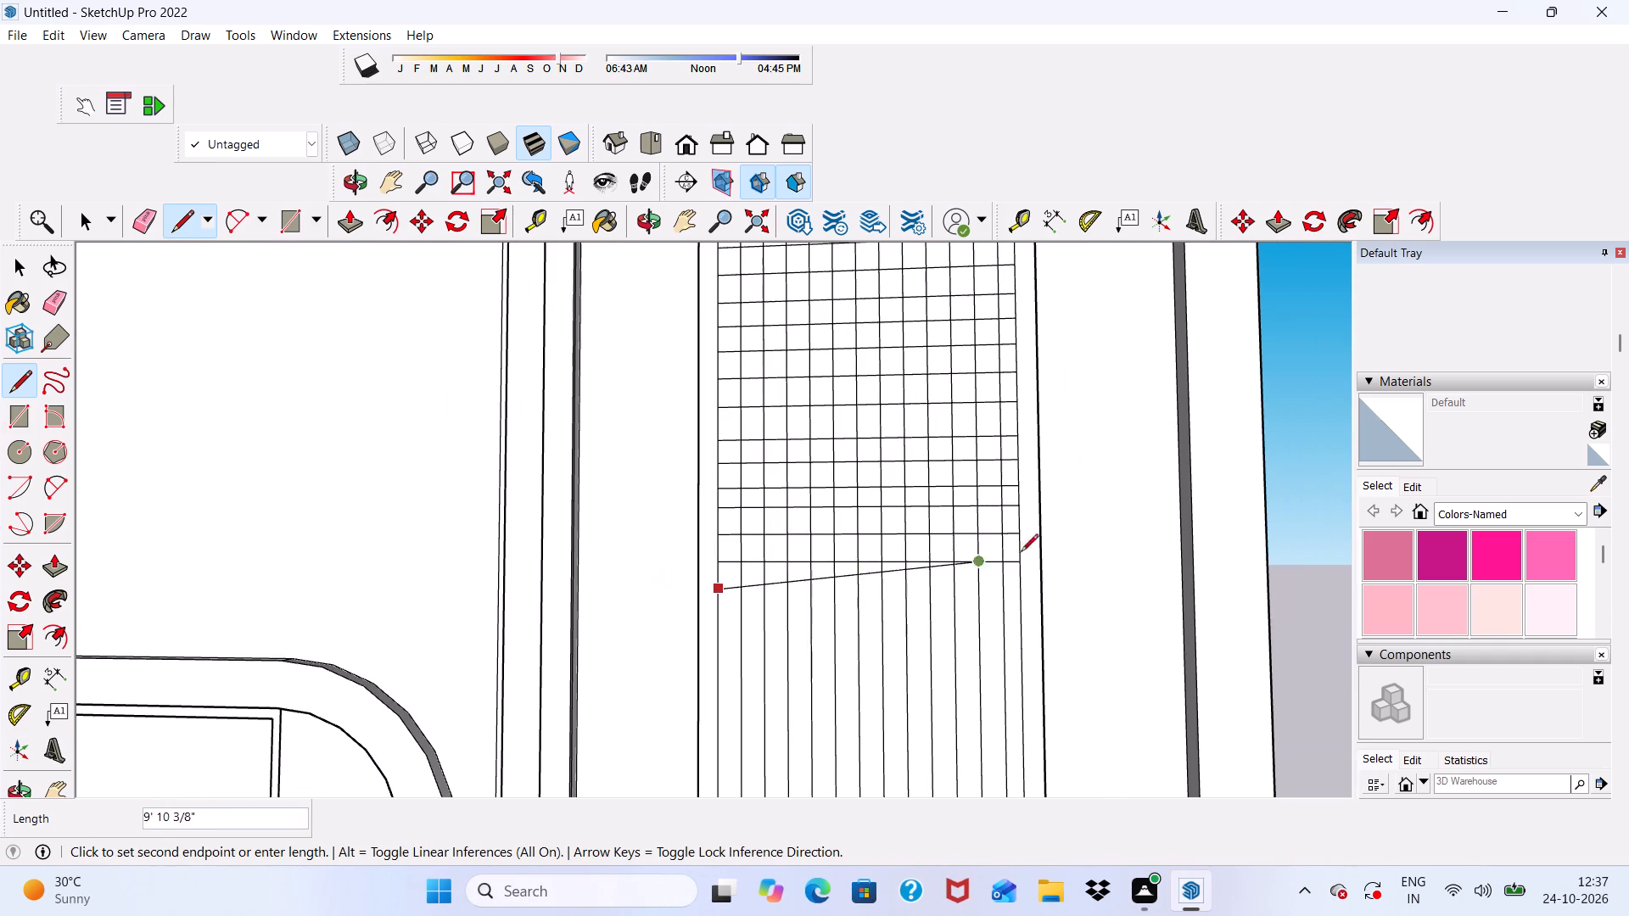
pyautogui.click(1023, 583)
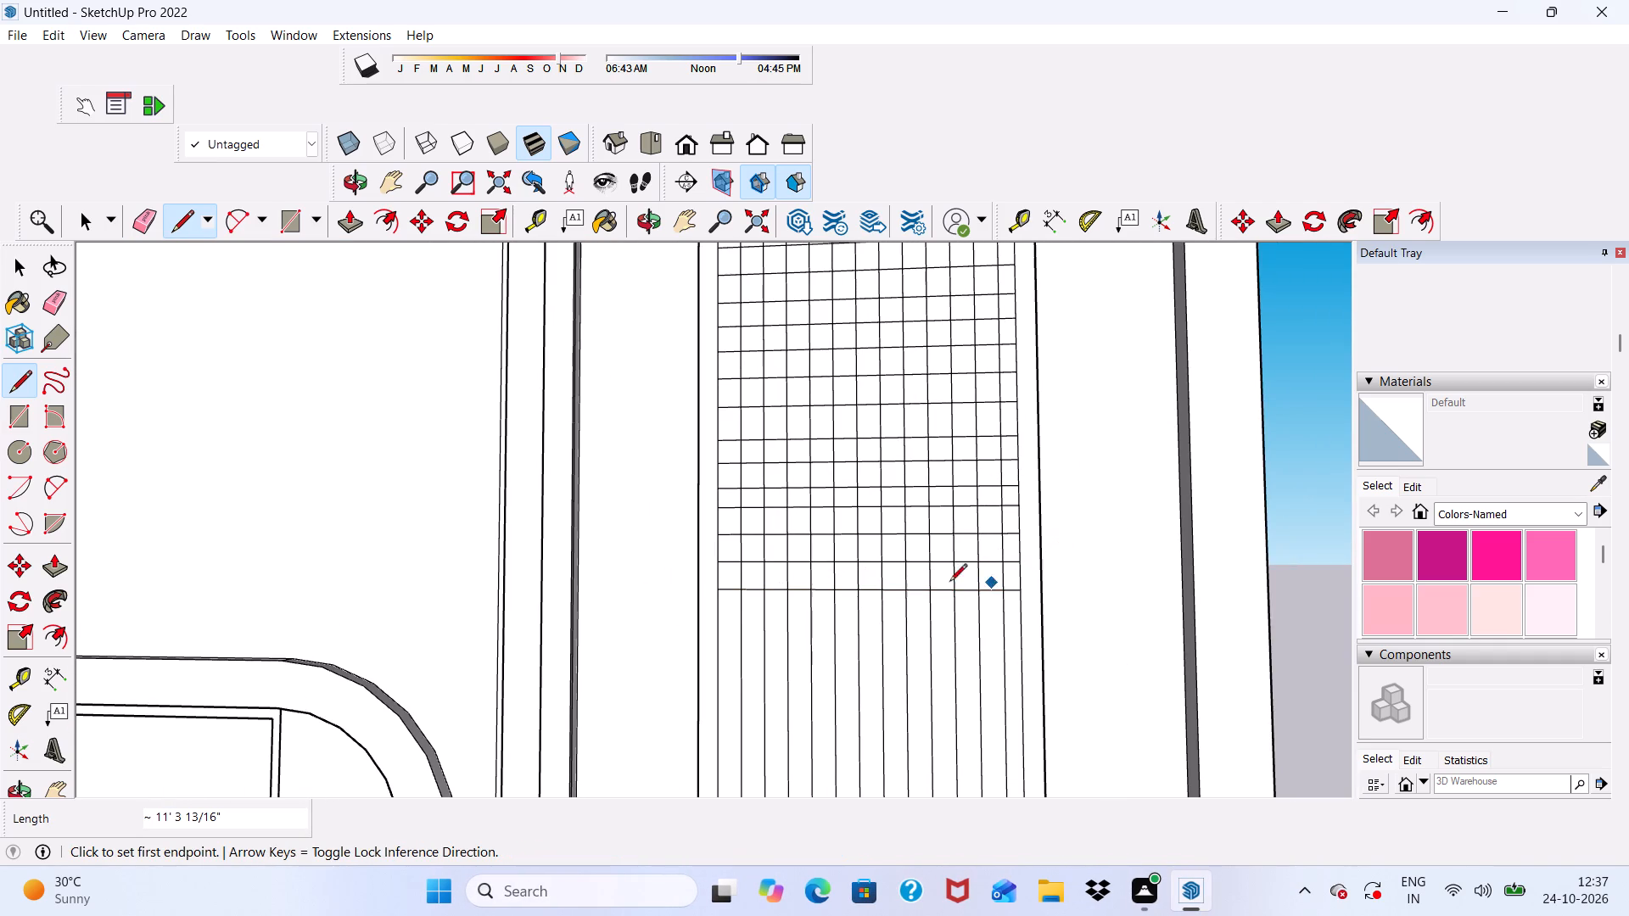
pyautogui.click(724, 624)
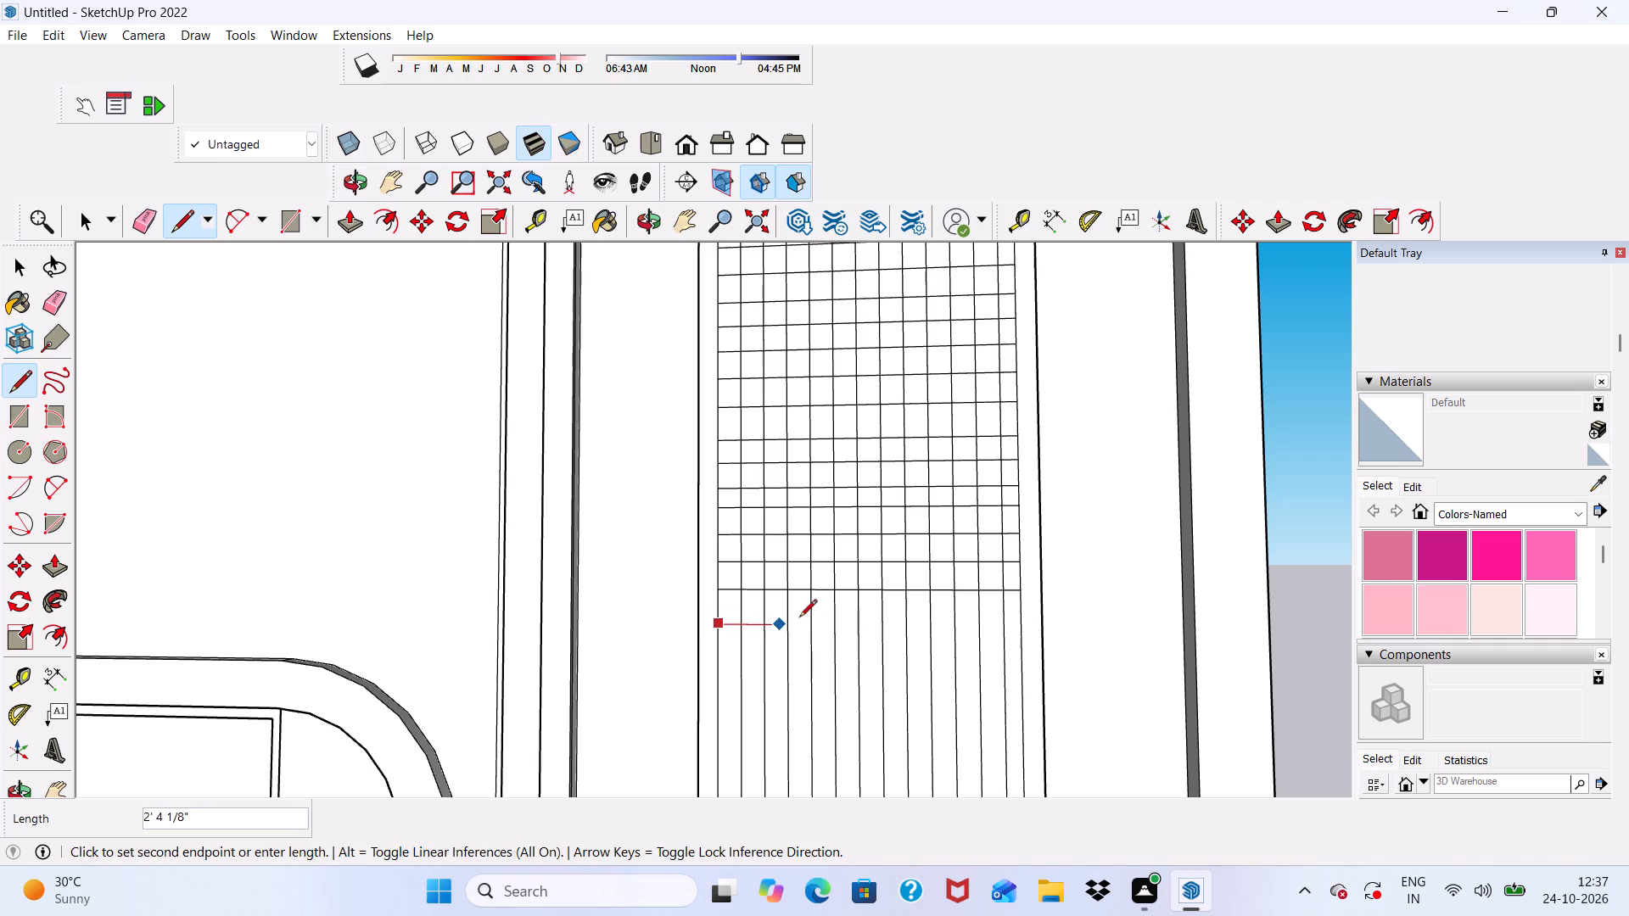
pyautogui.moveTo(1022, 615); pyautogui.dragTo(1012, 611)
# Draw a single horizontal line, about 11' 3 13/16" long, across the striped panel just below the lowest grid line.
pyautogui.scroll(-4, 598, 455)
pyautogui.scroll(9, 667, 590)
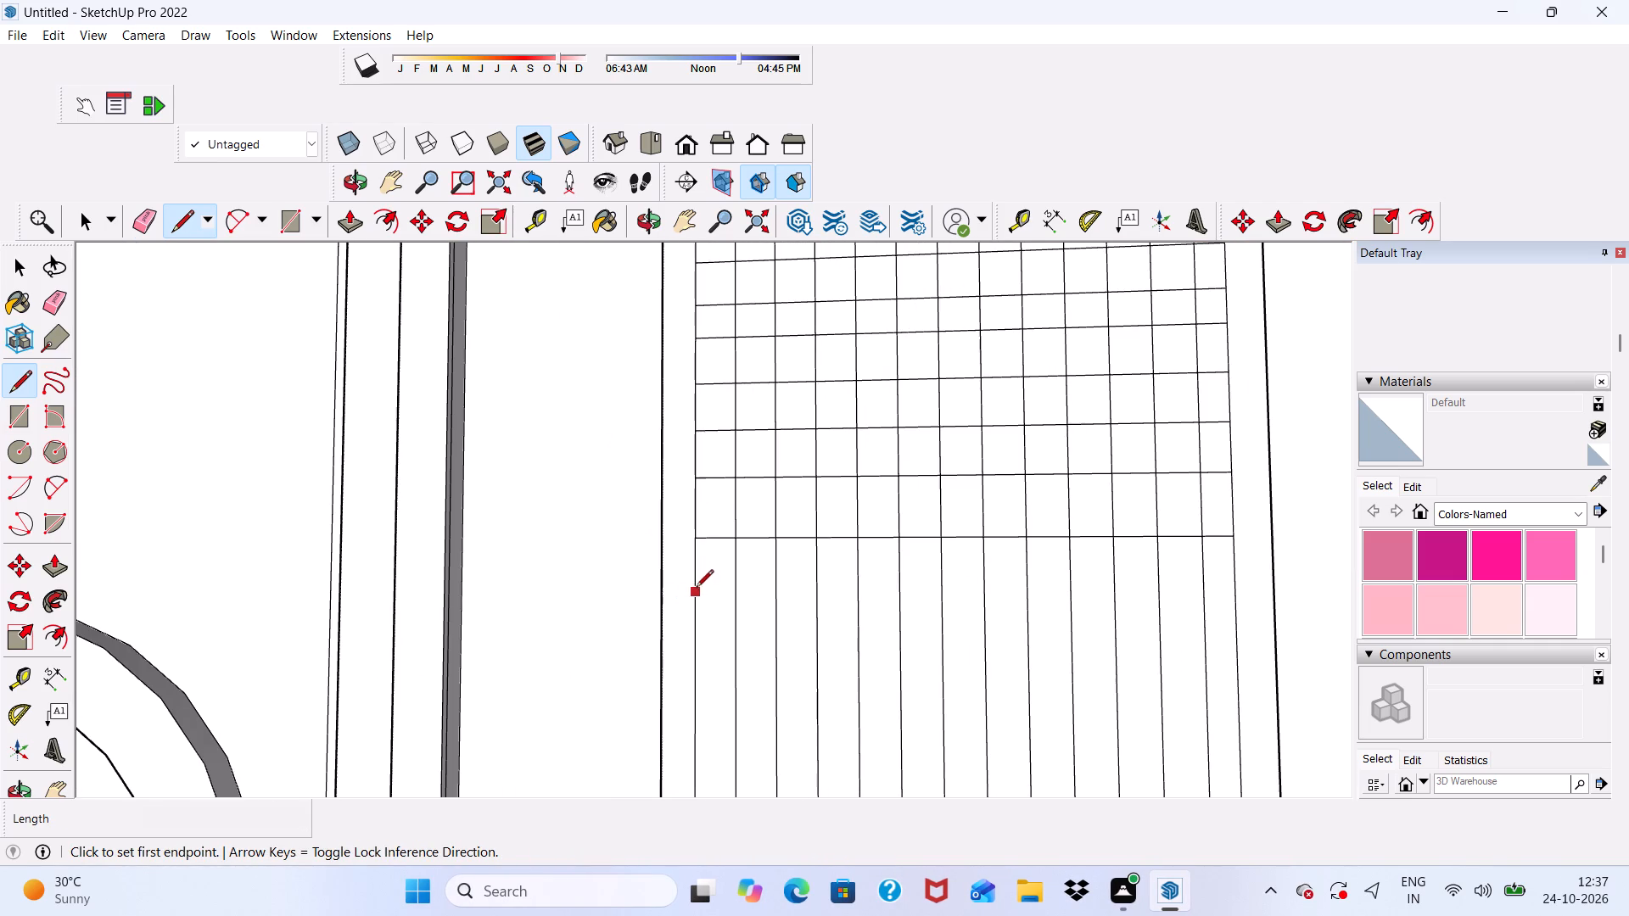
pyautogui.click(697, 586)
pyautogui.scroll(-5, 507, 572)
pyautogui.scroll(1, 498, 573)
pyautogui.scroll(-1, 474, 572)
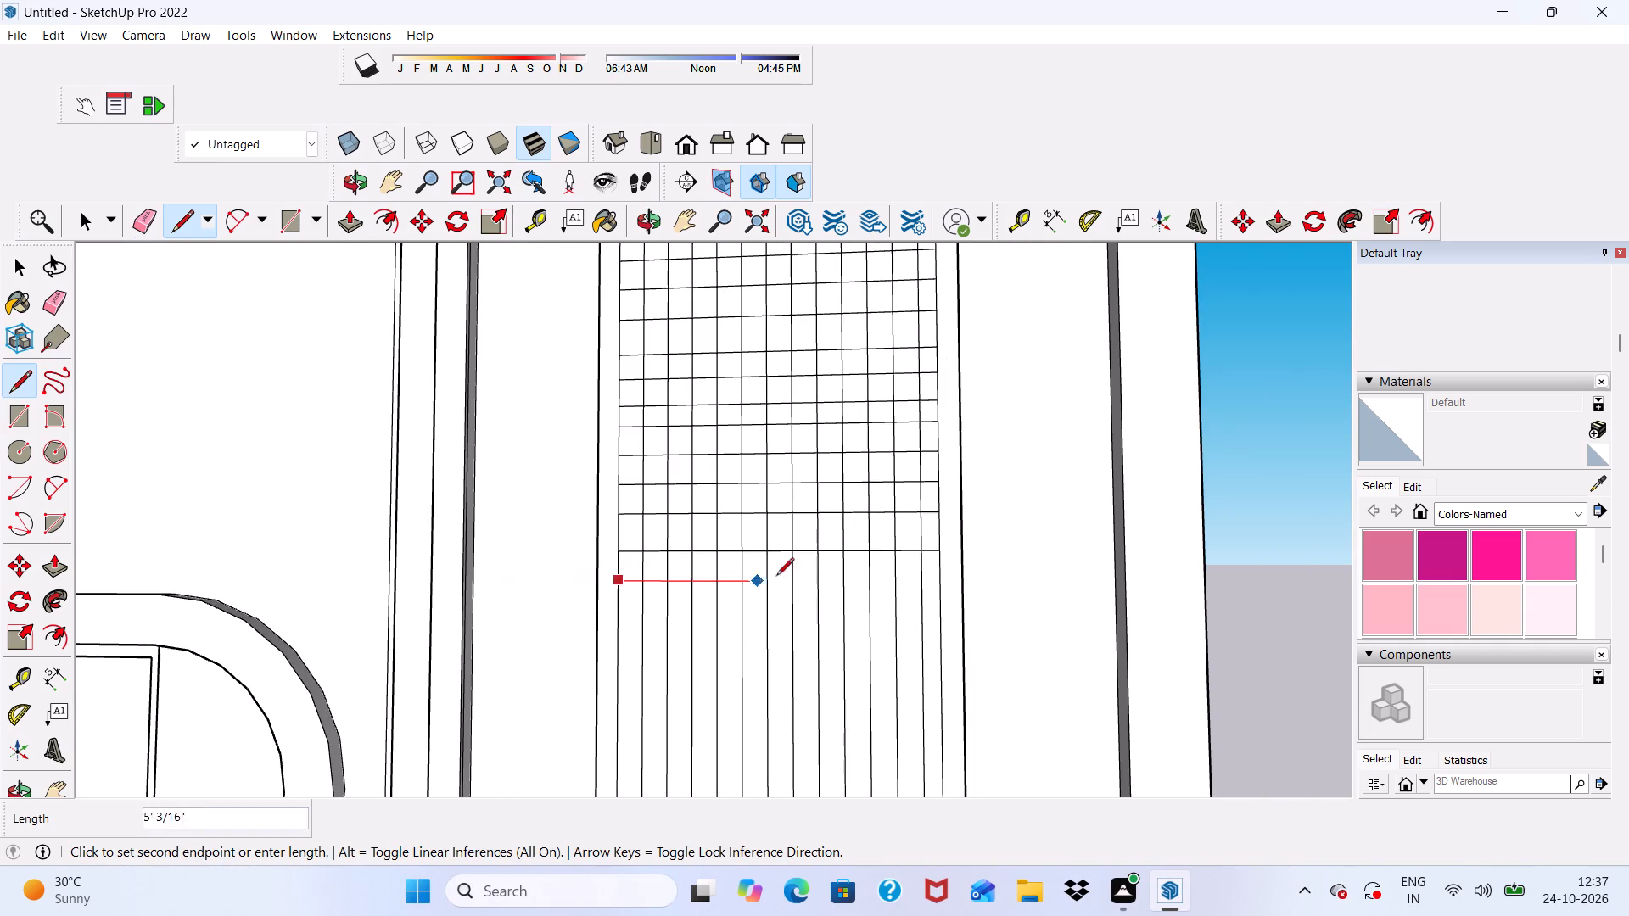
pyautogui.click(938, 575)
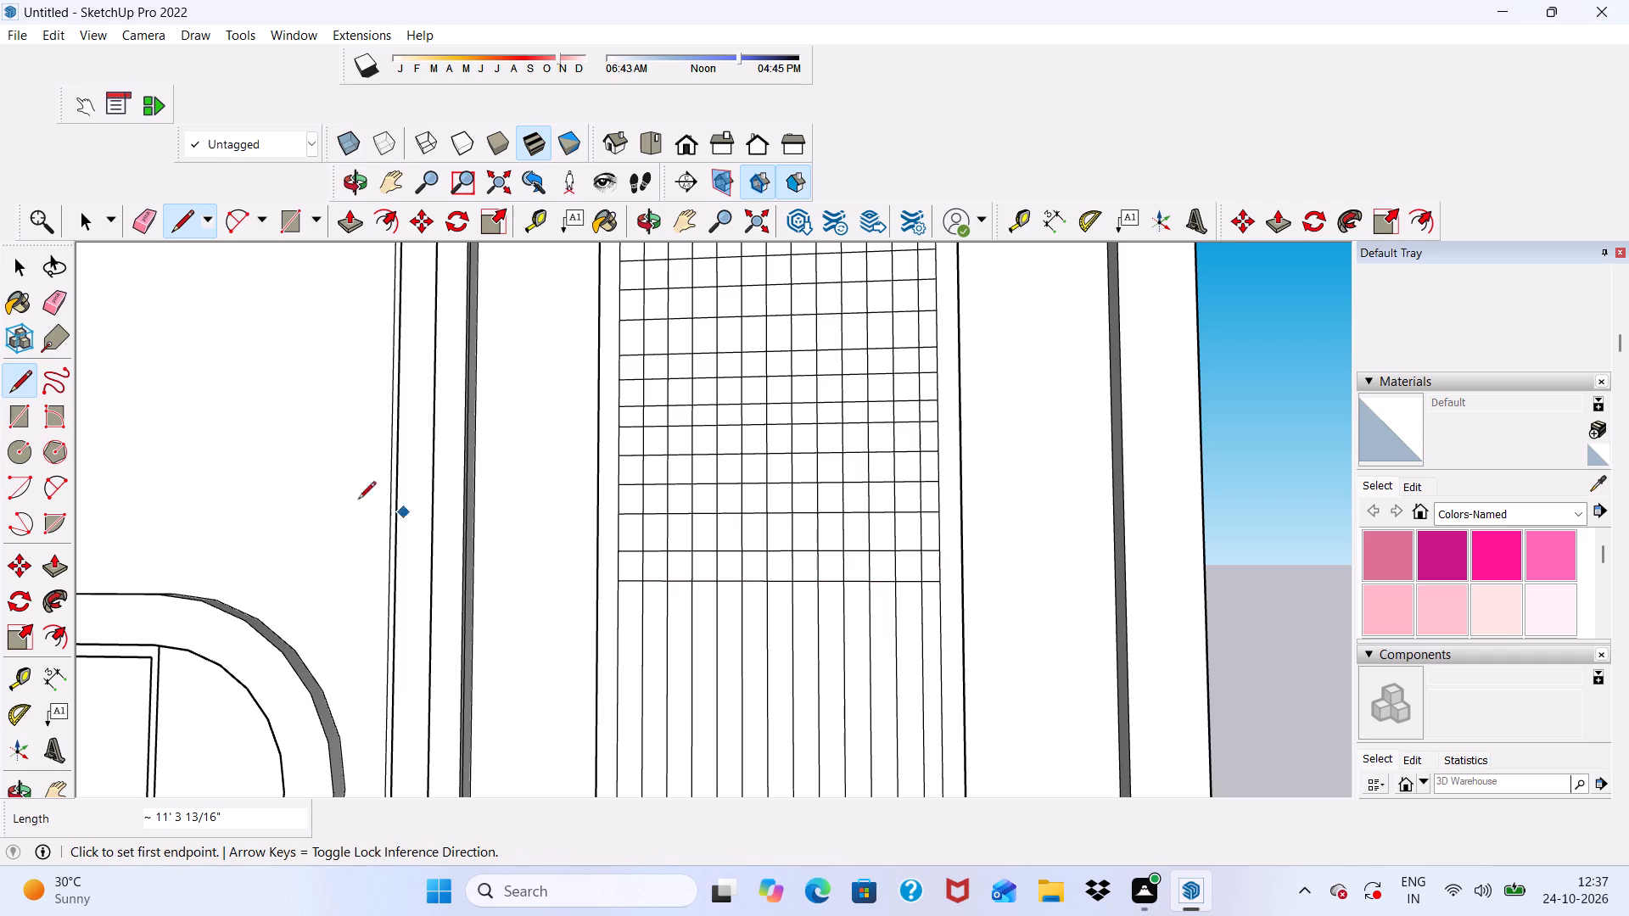
# Continue the grid downward with two more horizontal lines, each about 11' 3 13/16" long, across the striped panel.
pyautogui.scroll(-4, 42, 517)
pyautogui.scroll(-6, 781, 461)
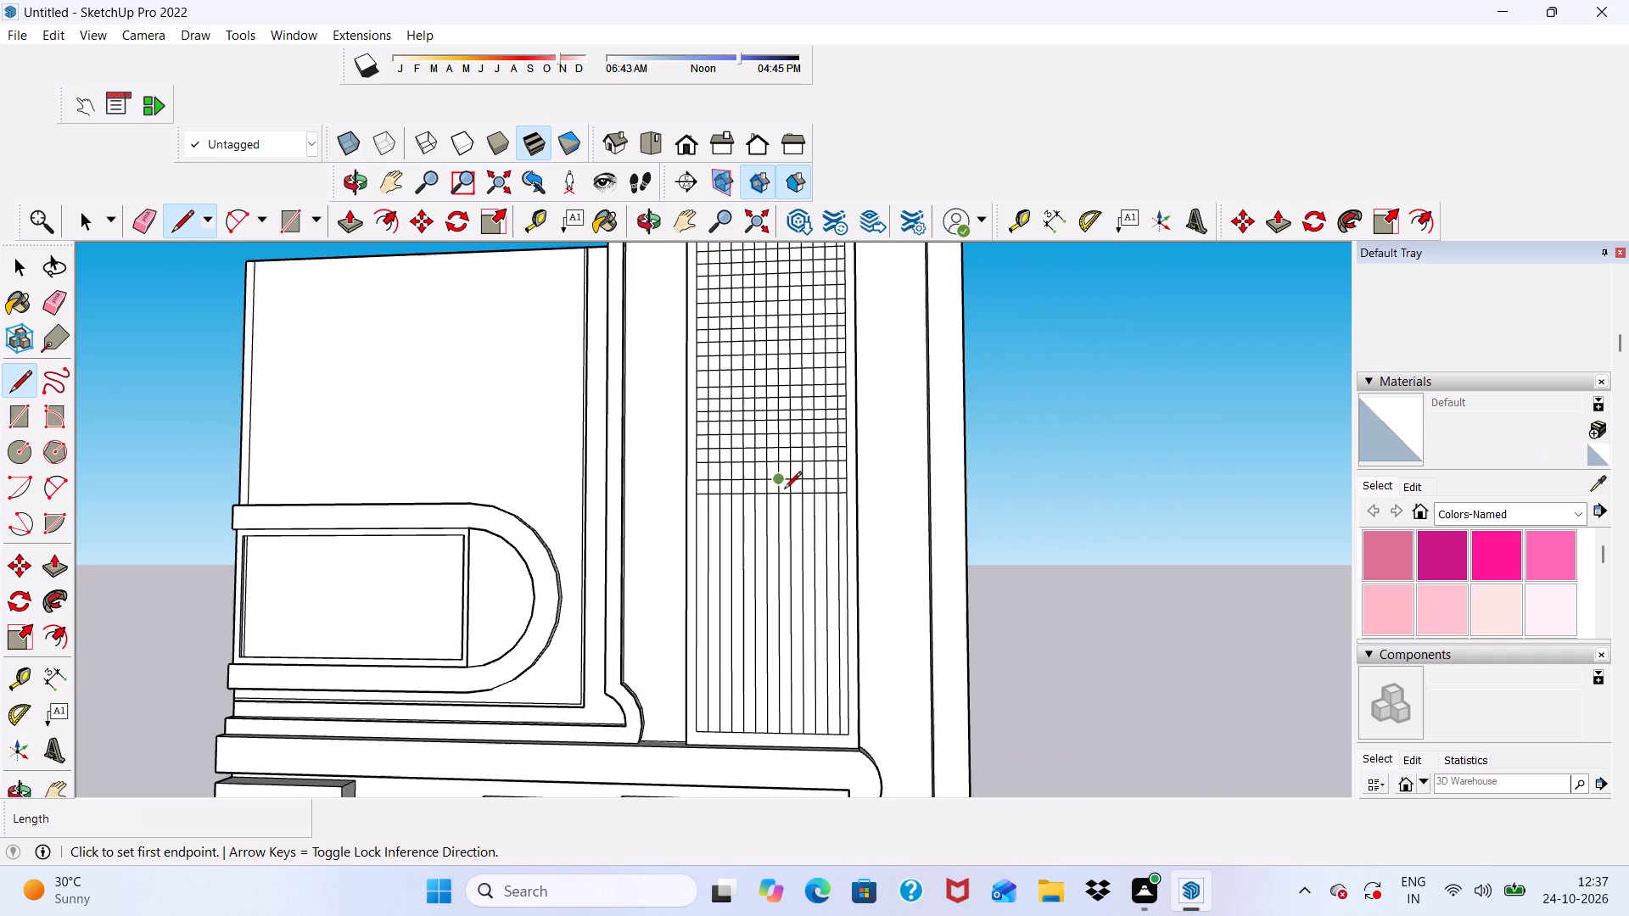
pyautogui.scroll(-4, 784, 490)
pyautogui.scroll(7, 762, 651)
pyautogui.scroll(8, 691, 453)
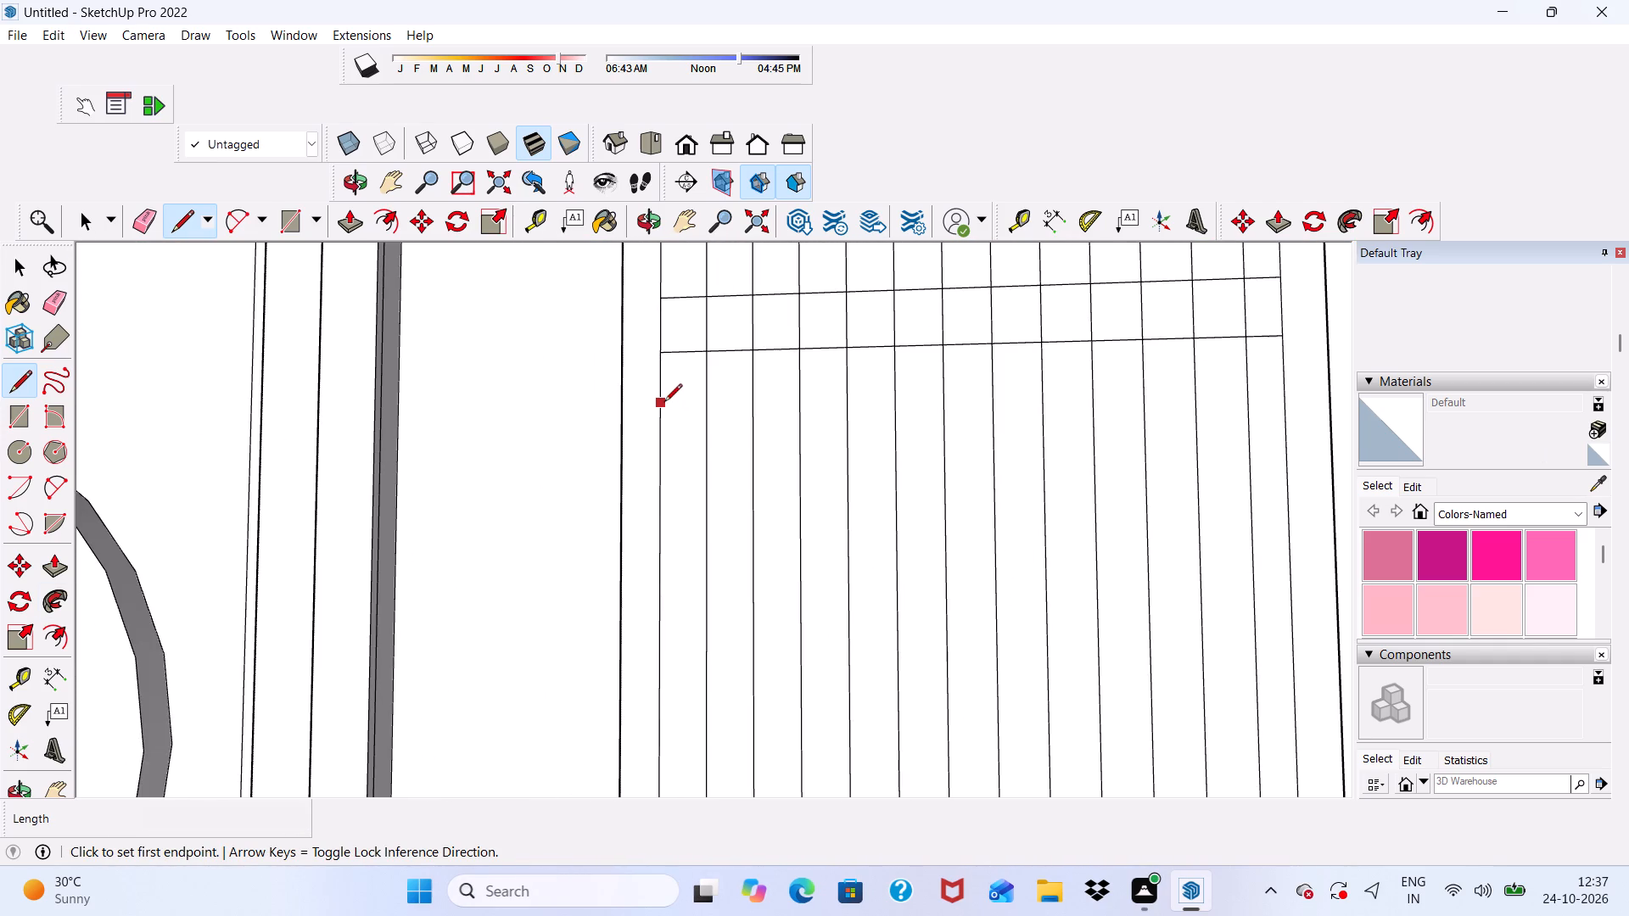
pyautogui.click(664, 401)
pyautogui.scroll(-2, 1053, 416)
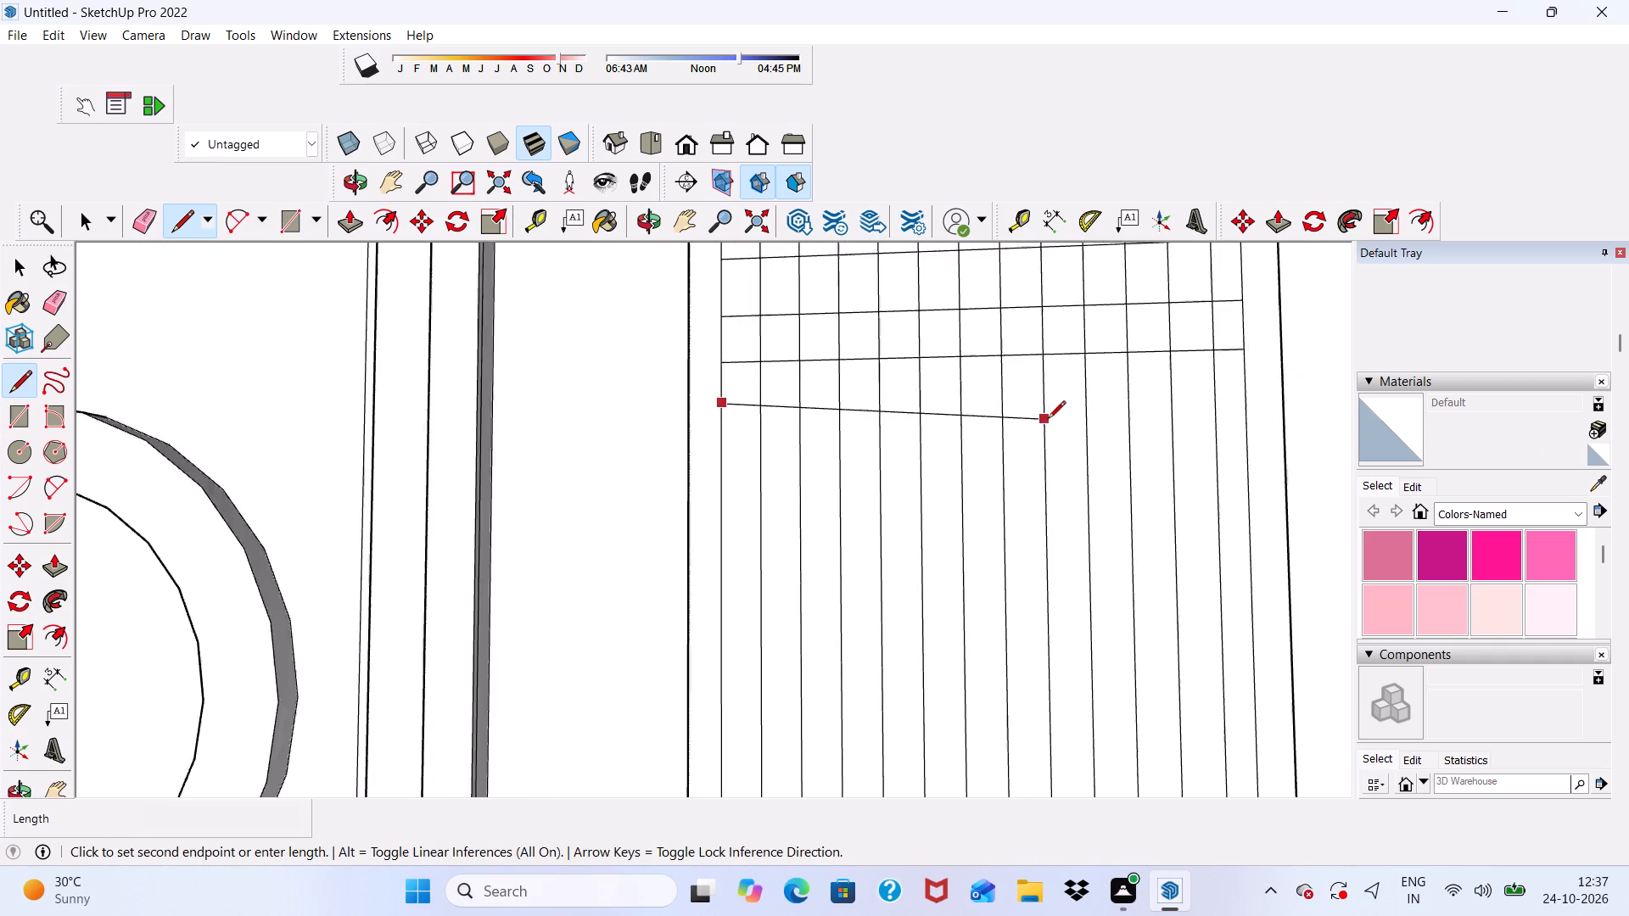
pyautogui.scroll(-3, 1048, 420)
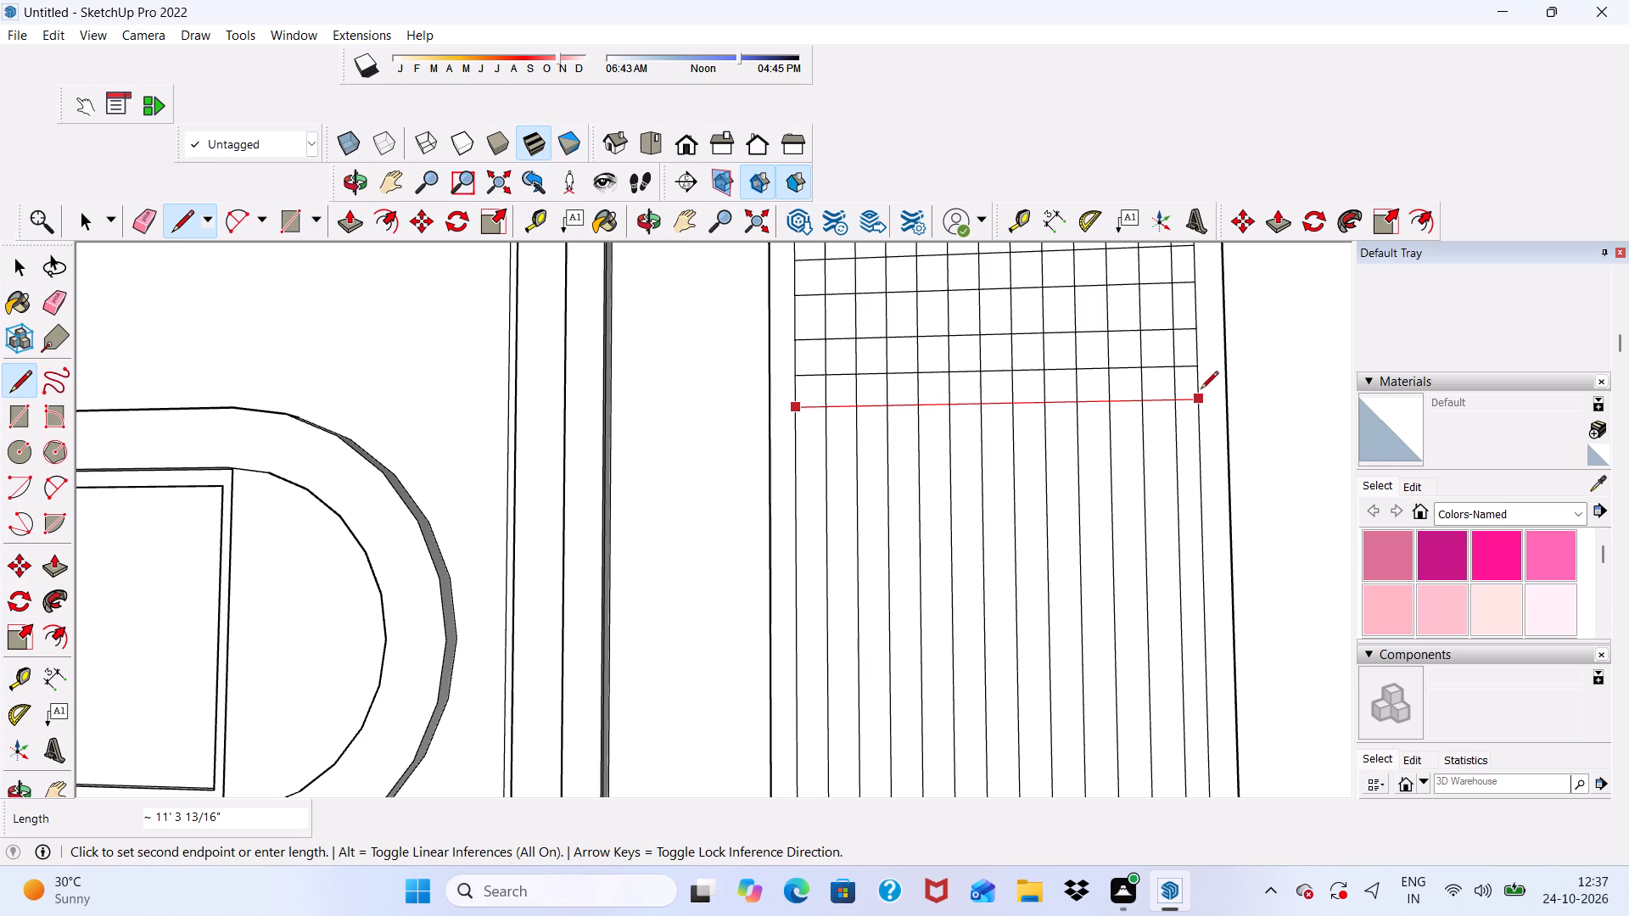
pyautogui.click(1201, 390)
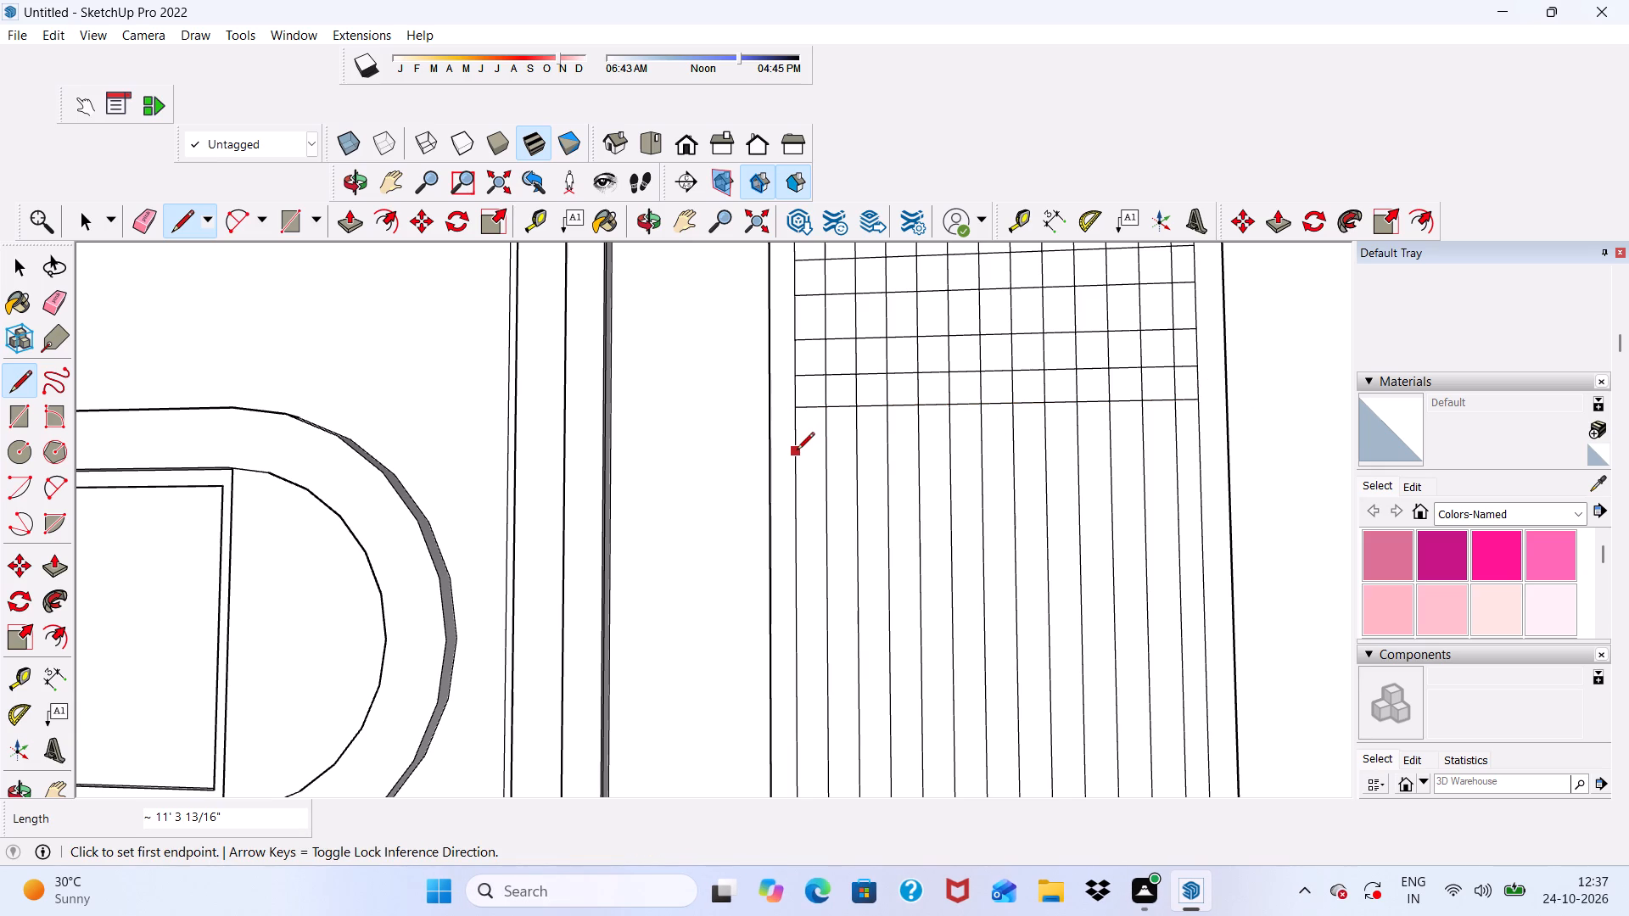
pyautogui.click(796, 444)
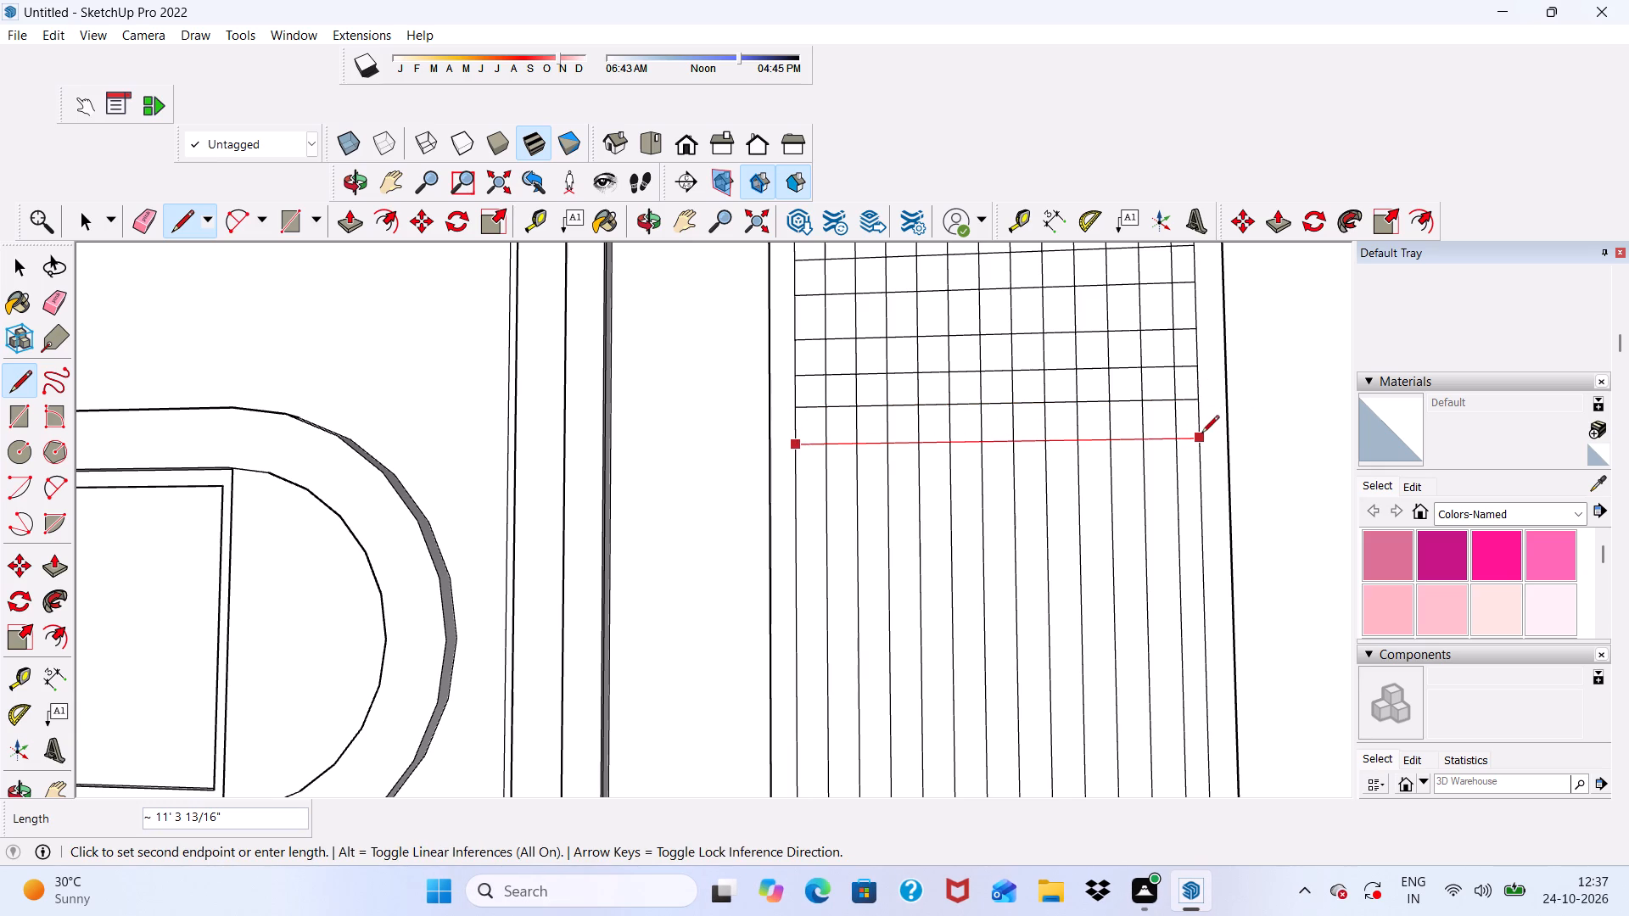
pyautogui.click(1201, 434)
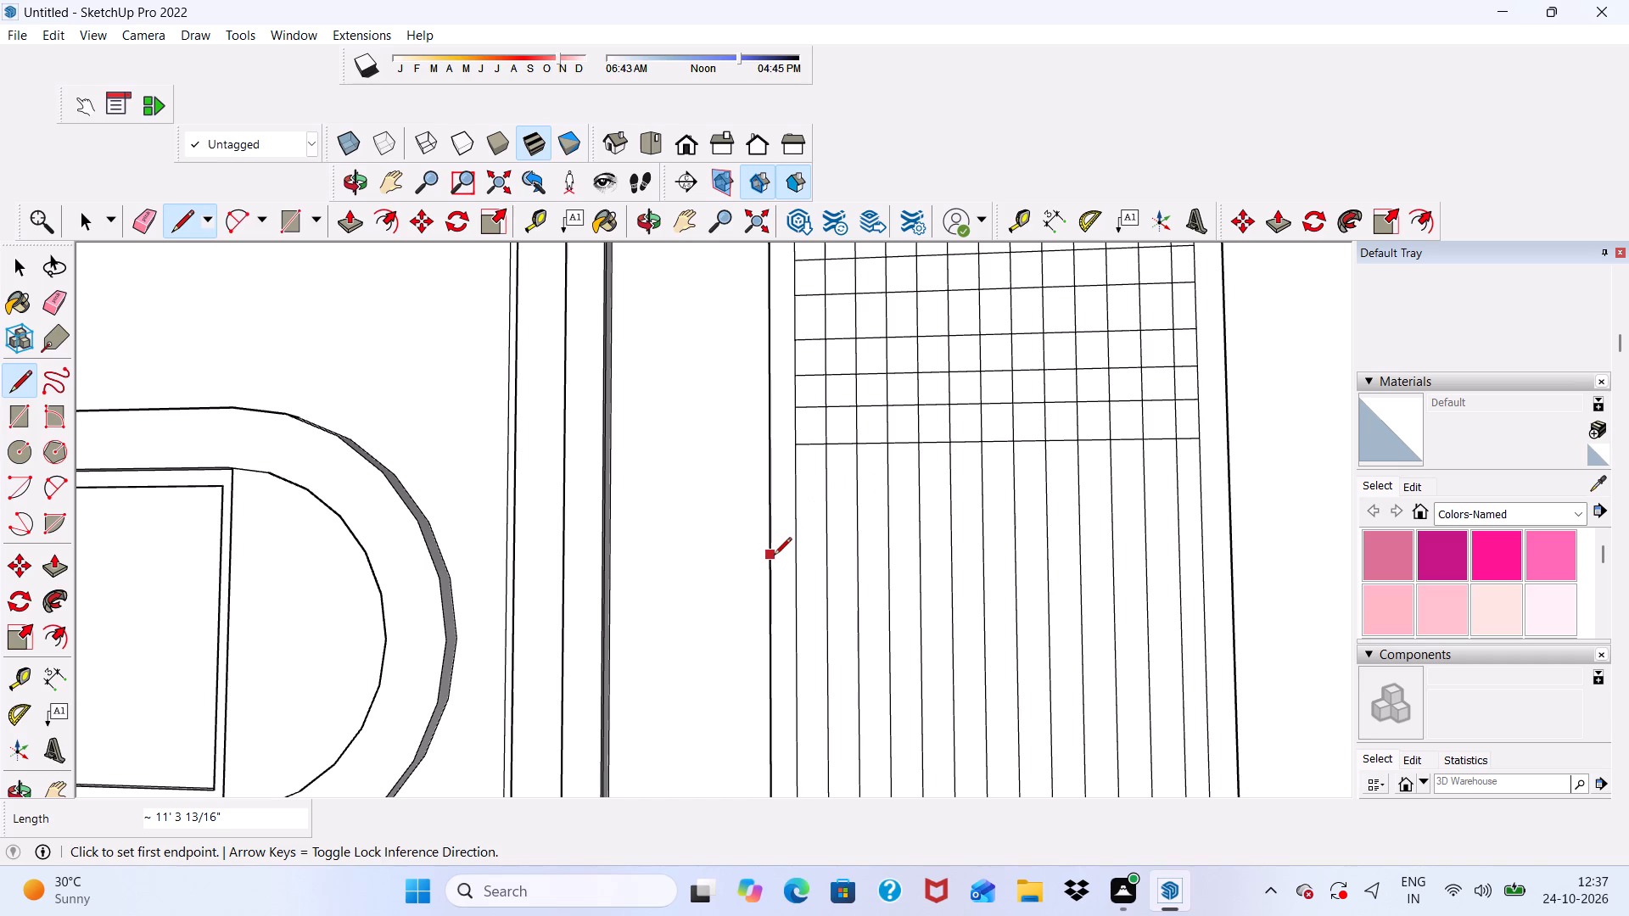
# Add two further horizontal lines, each about 11' 3 13/16" long, edge to edge across the striped panel beneath the grid.
pyautogui.scroll(1, 770, 544)
pyautogui.scroll(-4, 767, 461)
pyautogui.scroll(6, 785, 511)
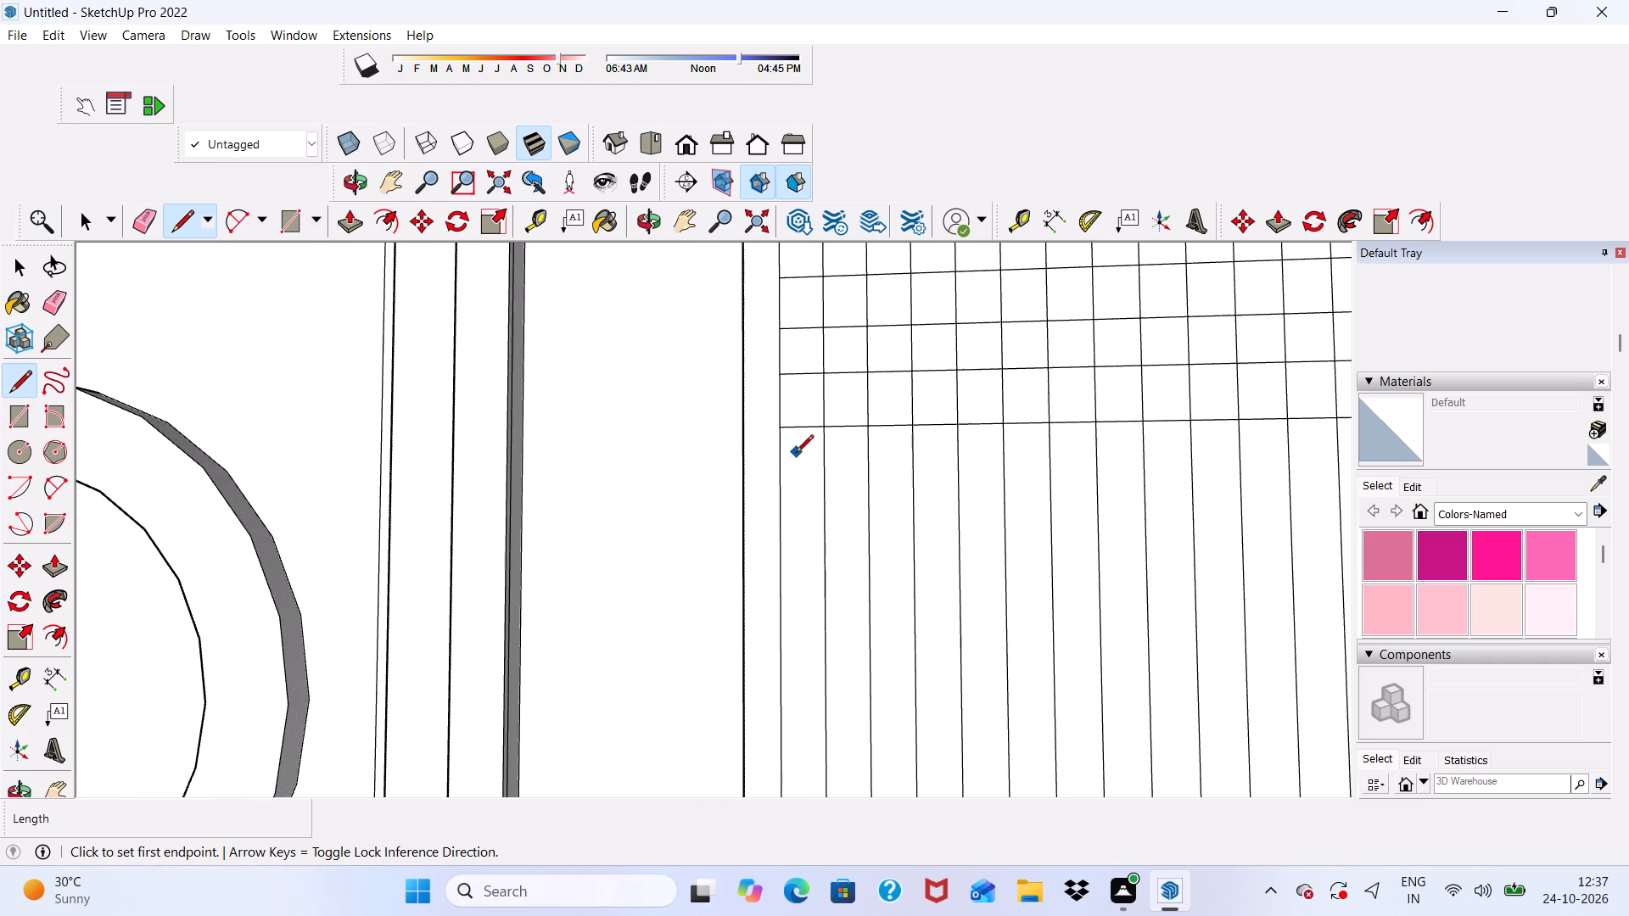
pyautogui.scroll(2, 778, 467)
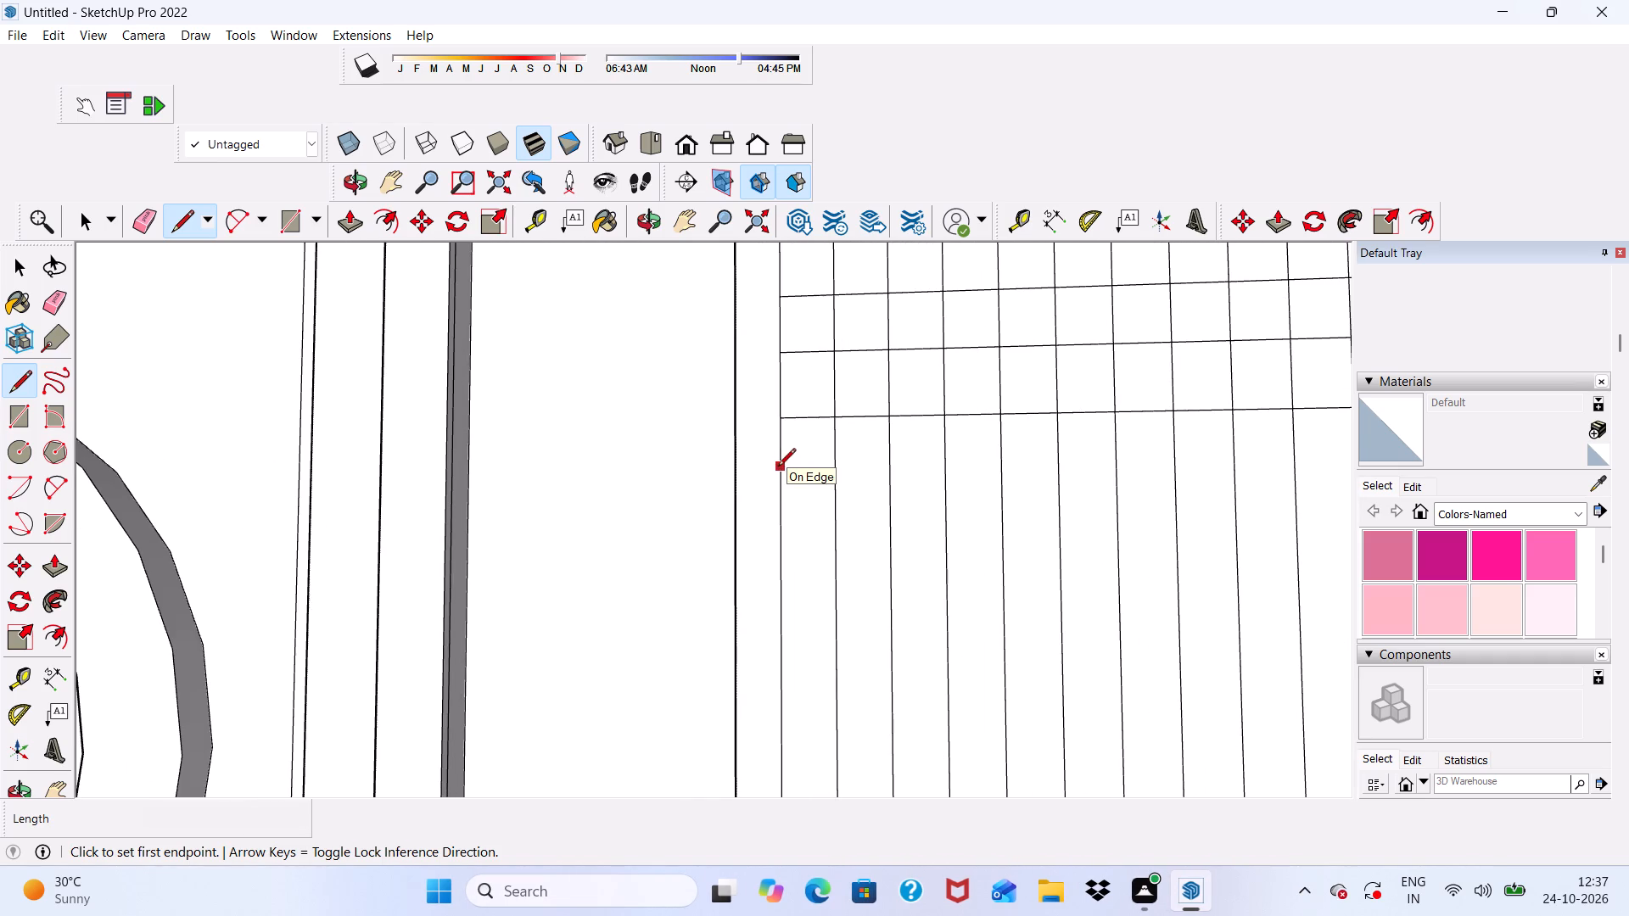
pyautogui.click(778, 474)
pyautogui.scroll(-8, 824, 477)
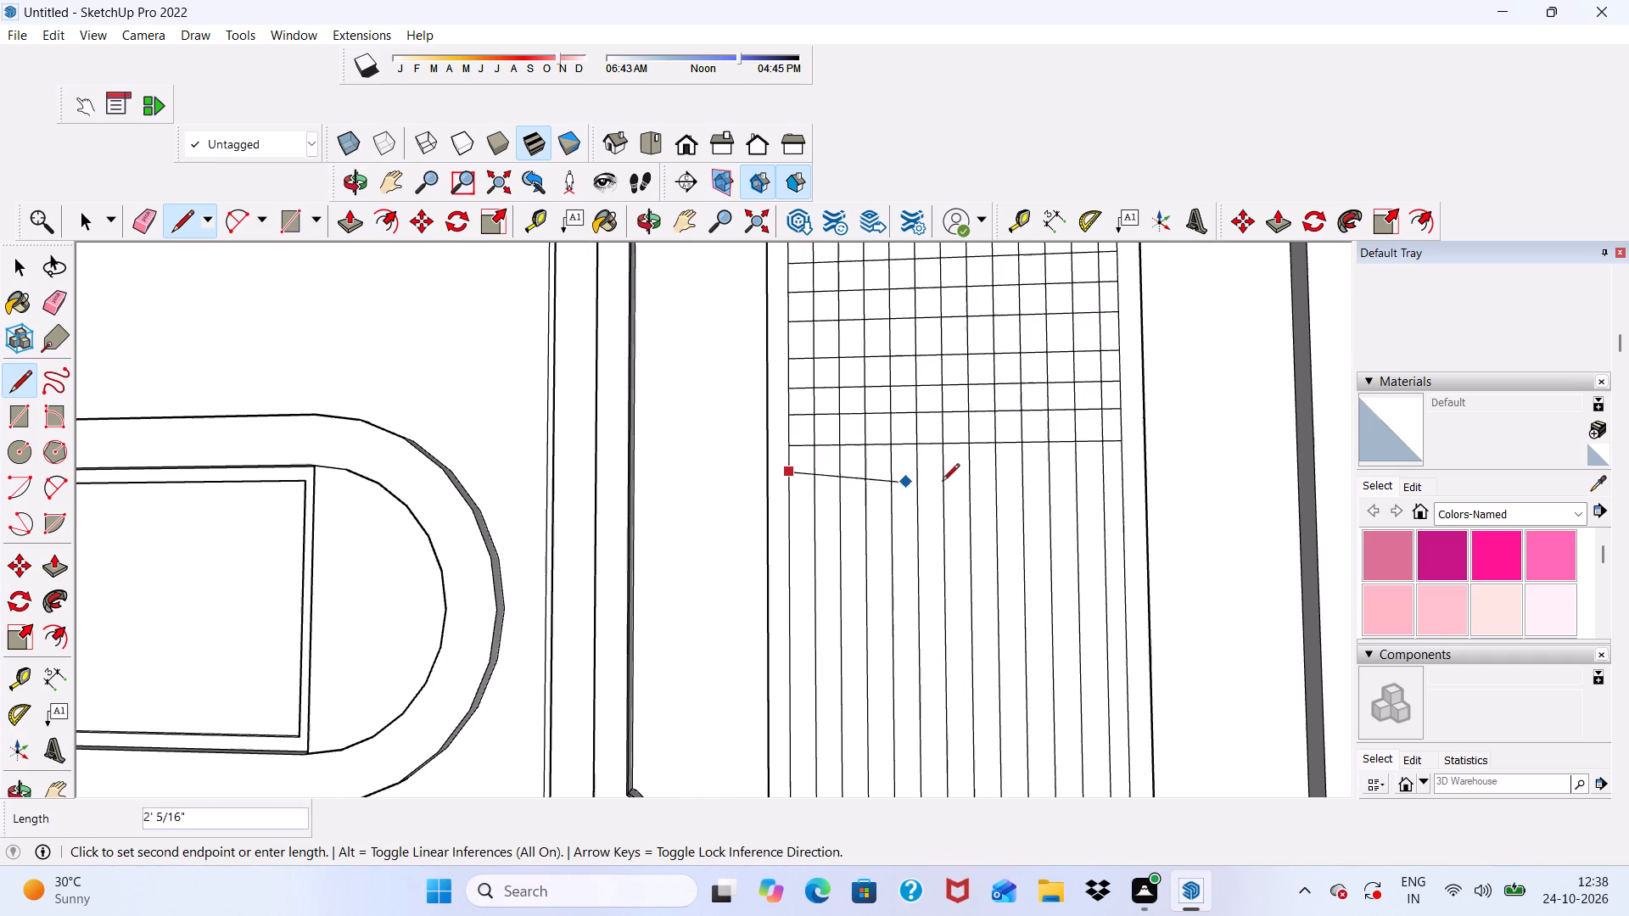
pyautogui.click(1121, 465)
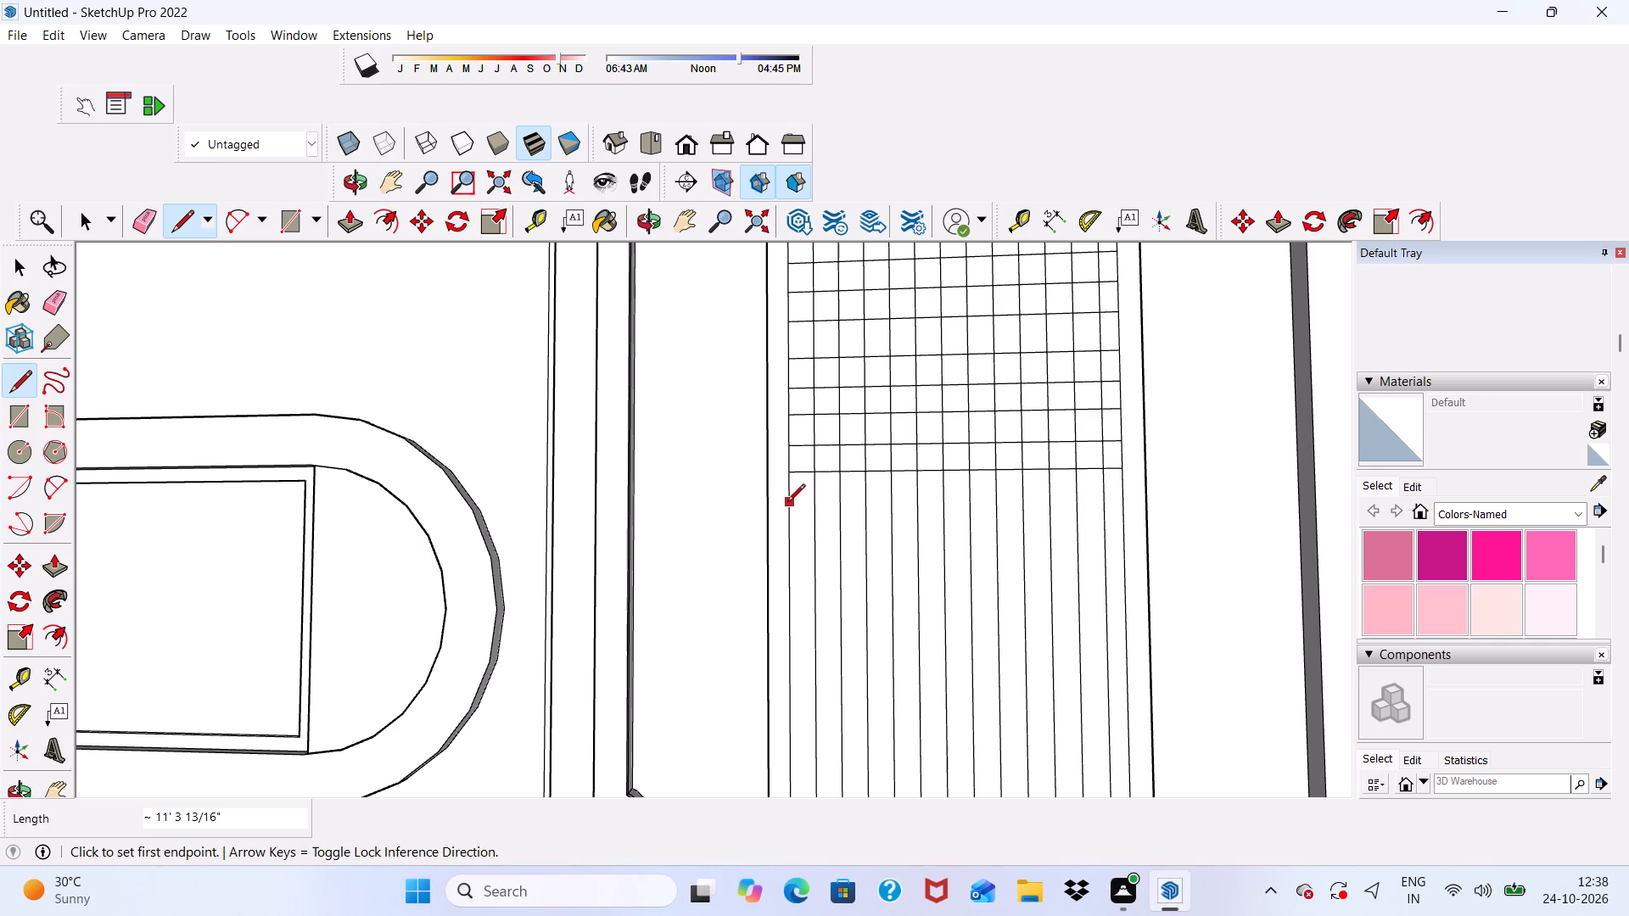
pyautogui.click(787, 503)
pyautogui.click(1125, 500)
# Draw two more horizontal lines, about 11' 3 13/16" long, edge to edge across the striped panel below the lowest grid line.
pyautogui.click(792, 535)
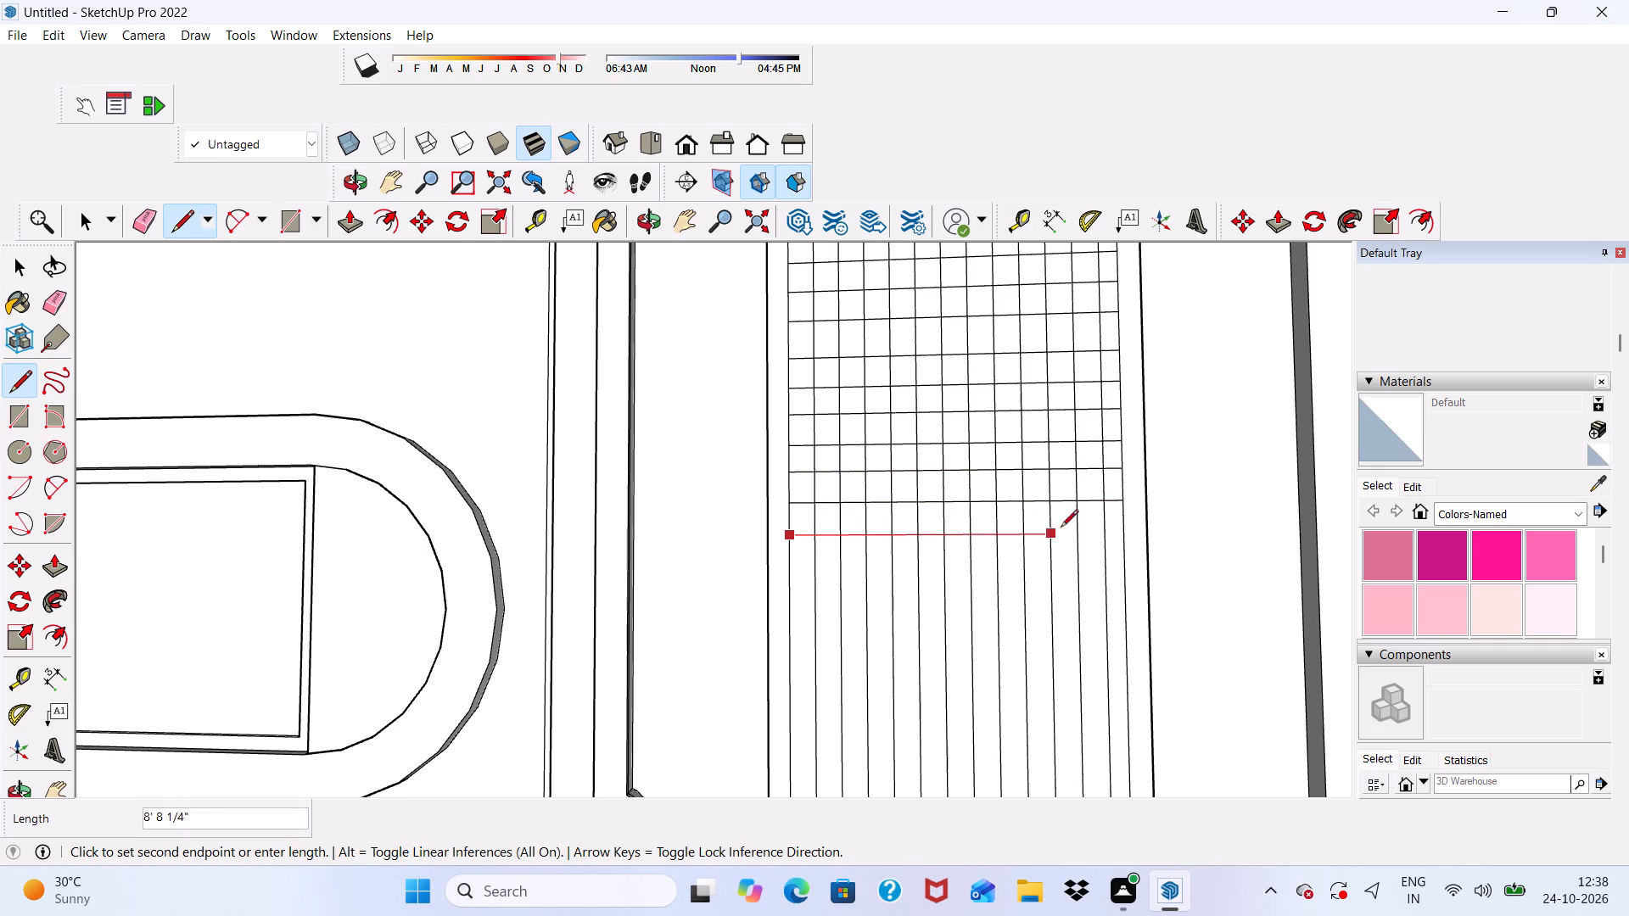
pyautogui.click(1121, 525)
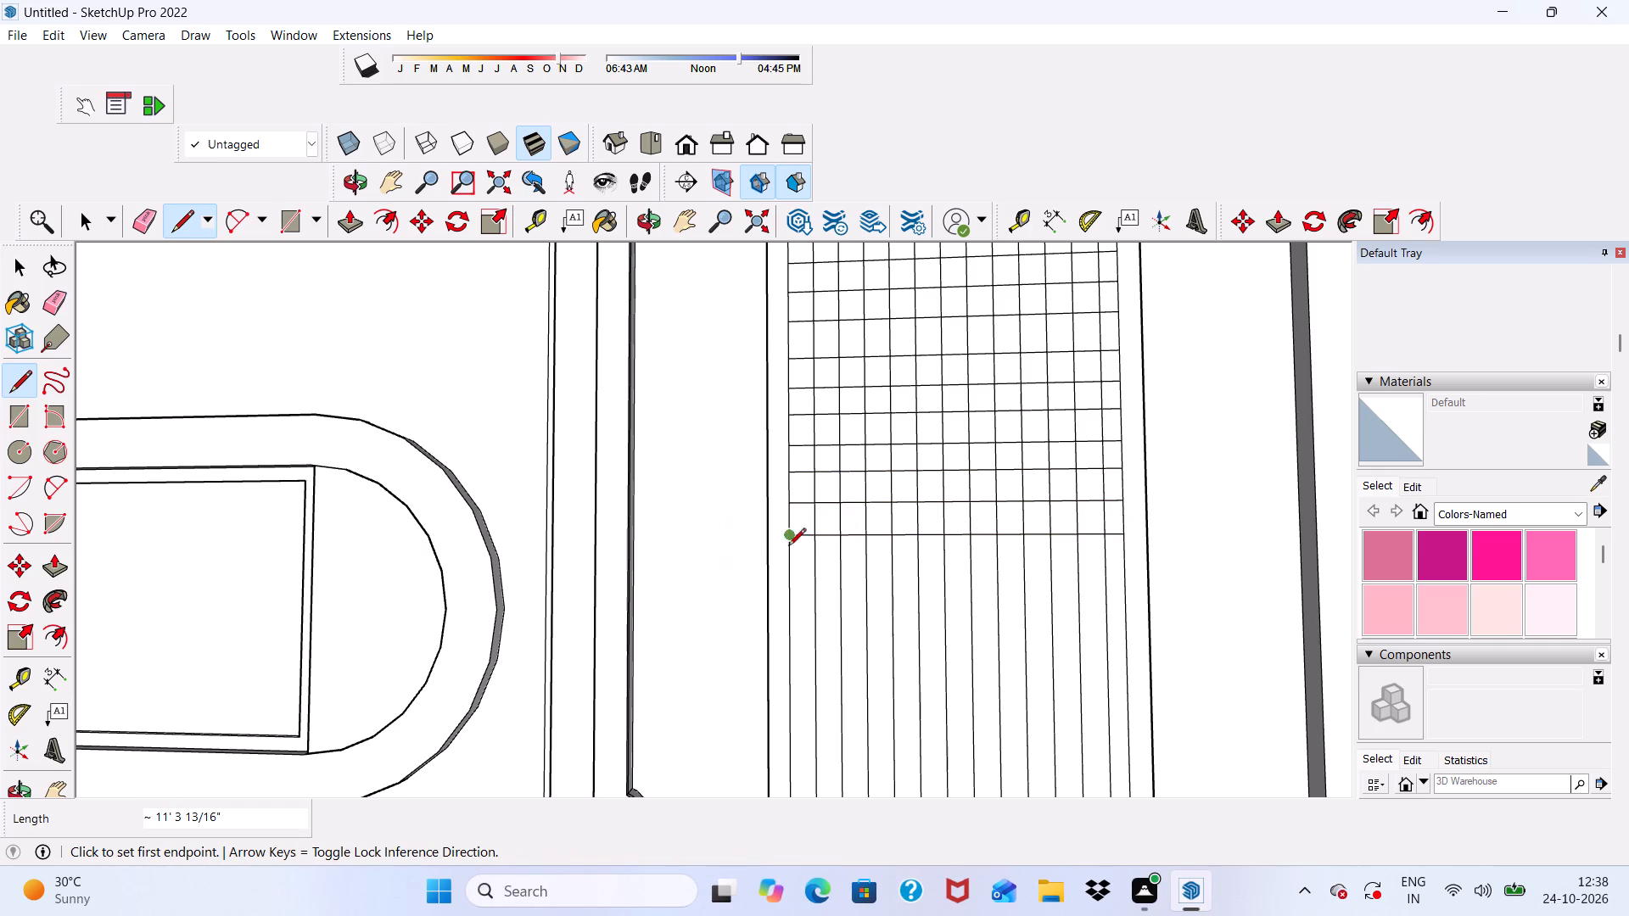
pyautogui.click(787, 569)
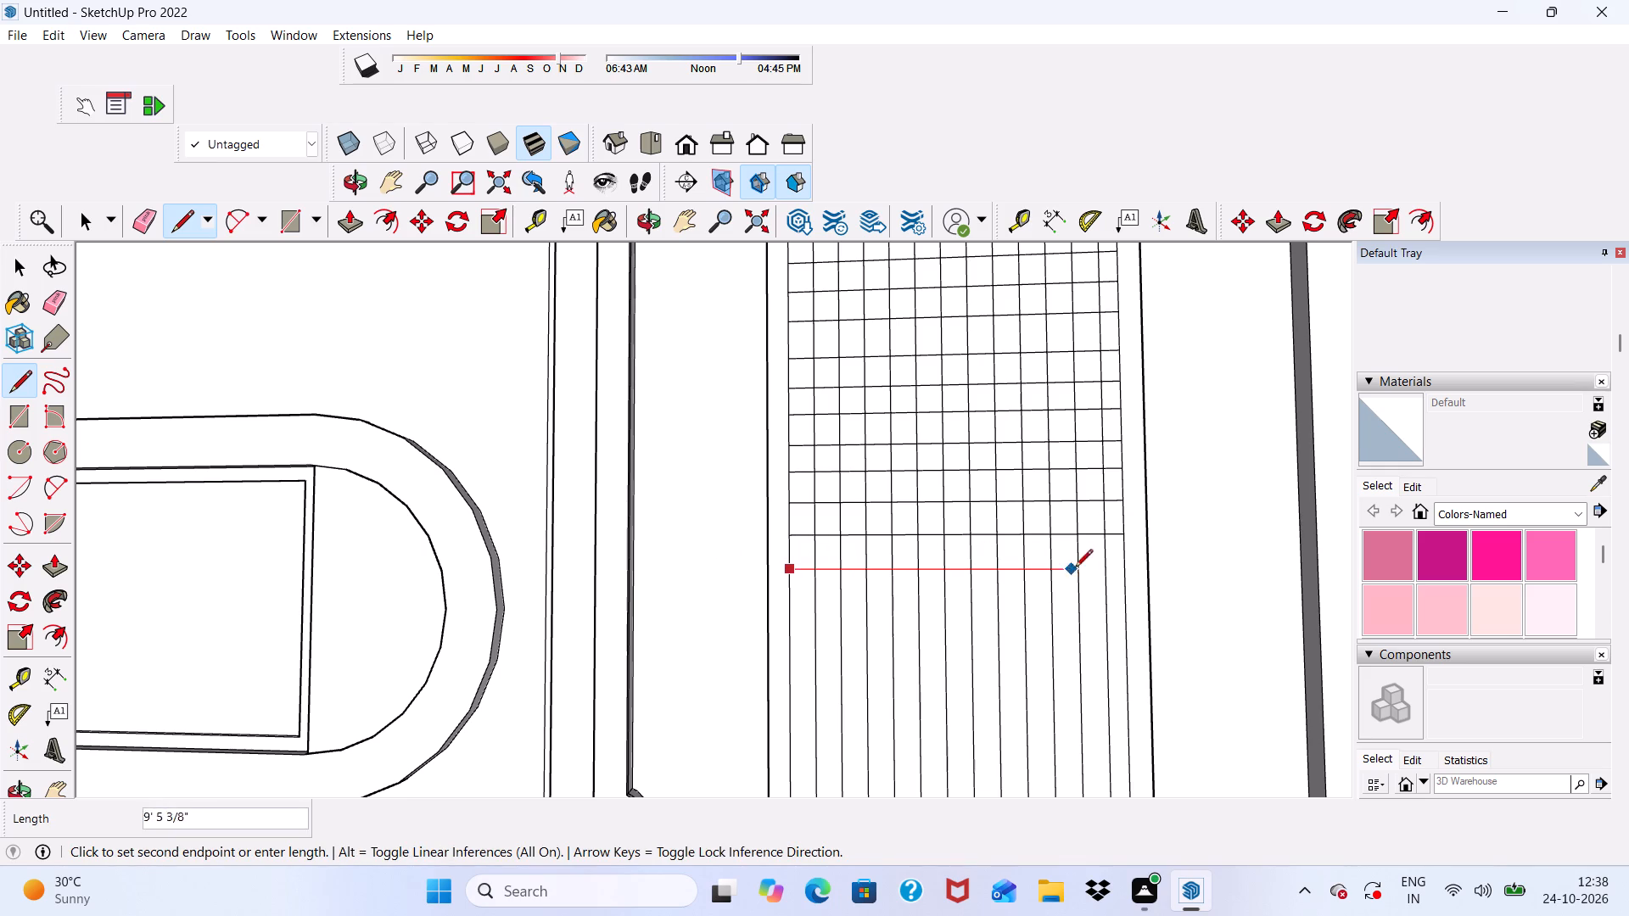
pyautogui.click(1123, 570)
# Extend the grid downward with two horizontal lines, each about 11' 3 13/16" long, spanning the striped panel.
pyautogui.scroll(-4, 830, 380)
pyautogui.moveTo(814, 517); pyautogui.dragTo(820, 545, button='middle')
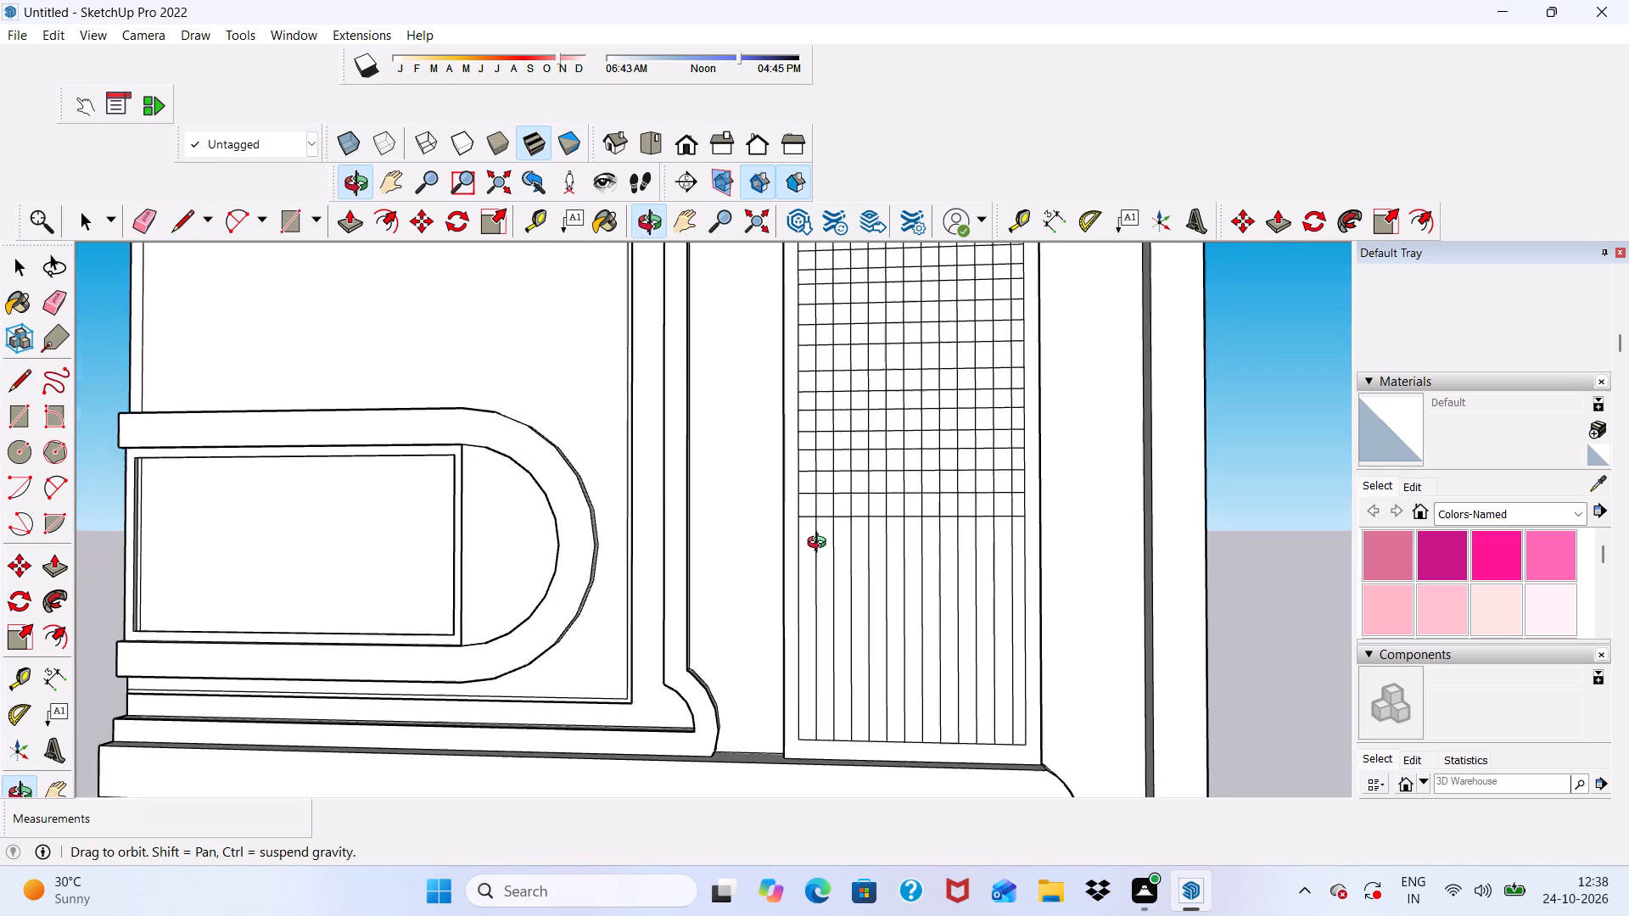
pyautogui.moveTo(820, 545); pyautogui.dragTo(805, 594, button='middle')
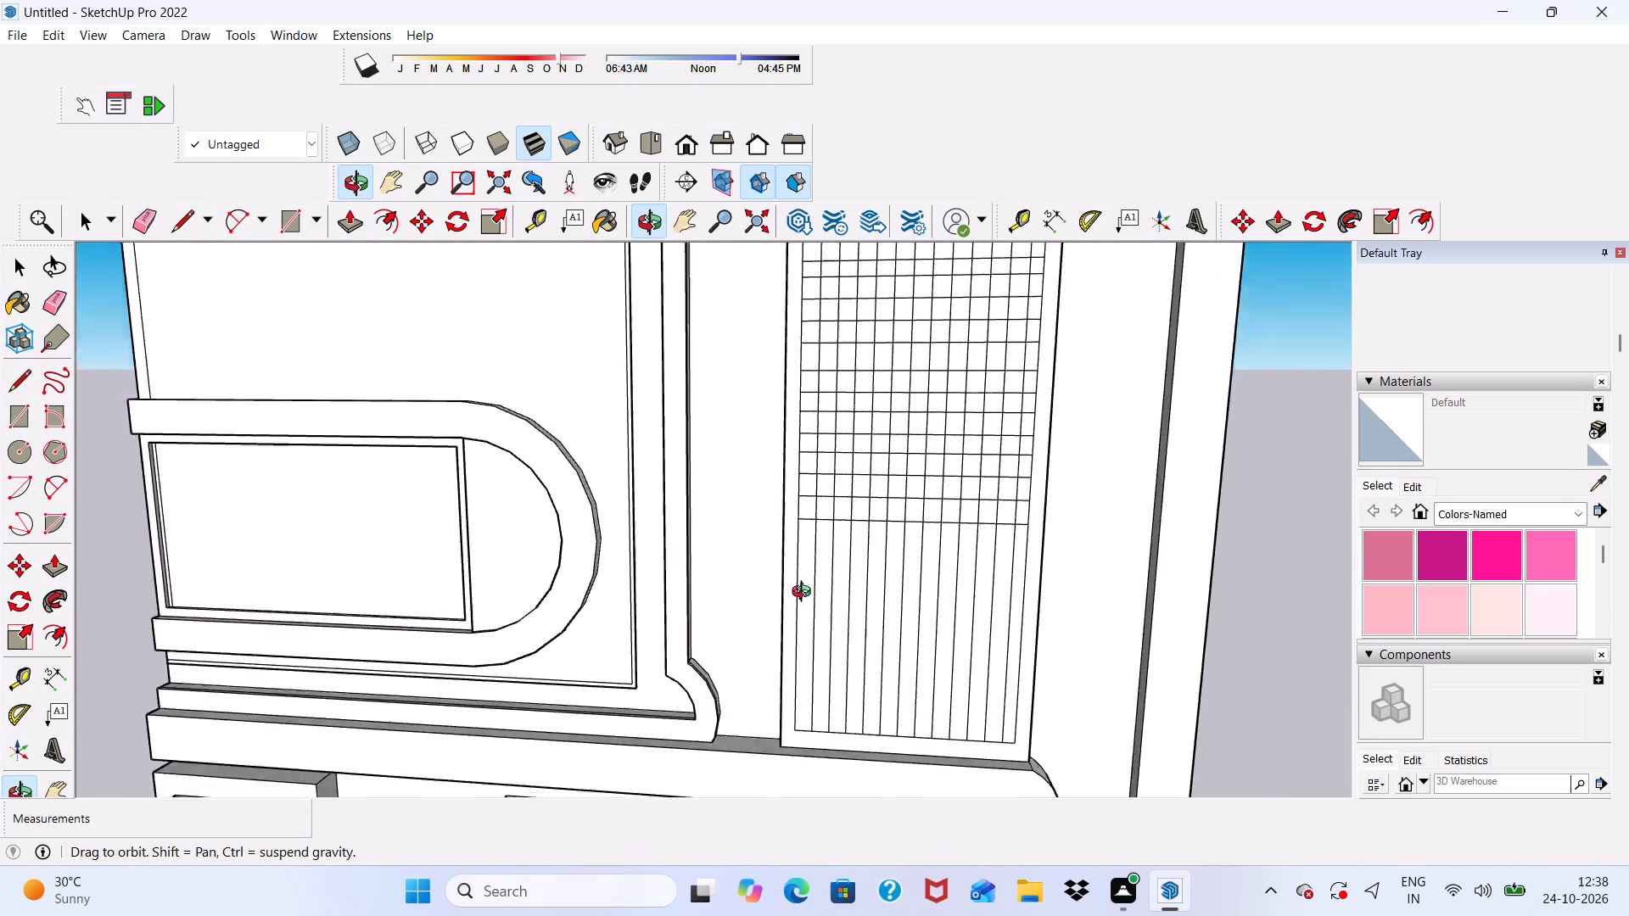
pyautogui.moveTo(805, 594); pyautogui.dragTo(827, 571, button='middle')
pyautogui.scroll(1, 804, 543)
pyautogui.scroll(-6, 737, 497)
pyautogui.scroll(8, 885, 519)
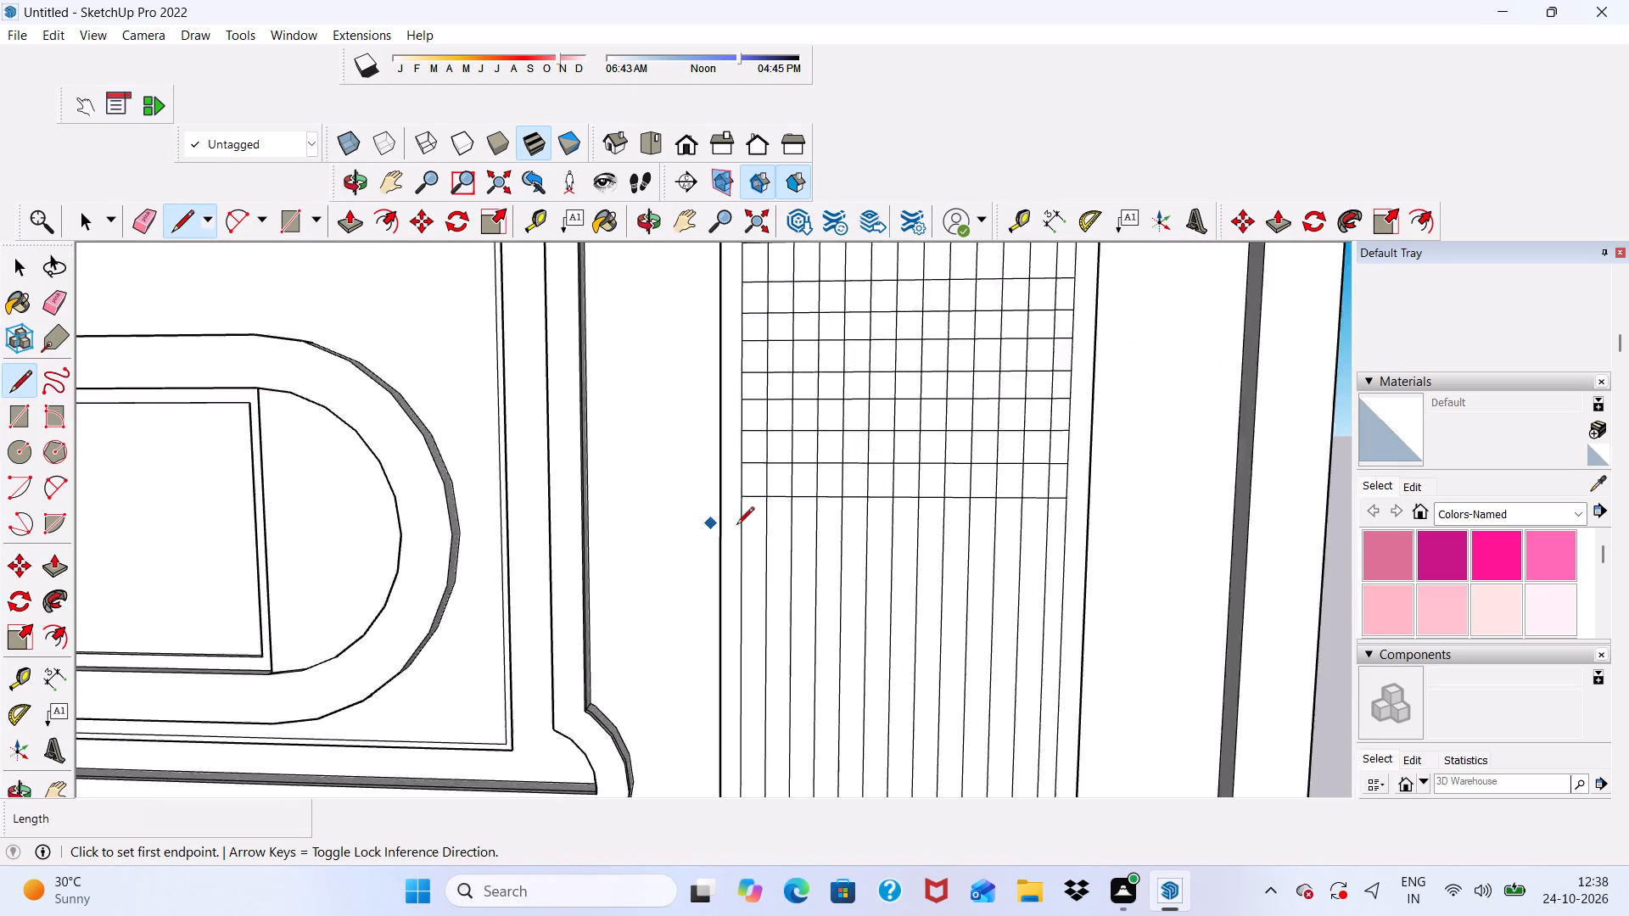
pyautogui.scroll(6, 736, 526)
pyautogui.scroll(-1, 734, 525)
pyautogui.click(741, 509)
pyautogui.scroll(-4, 546, 540)
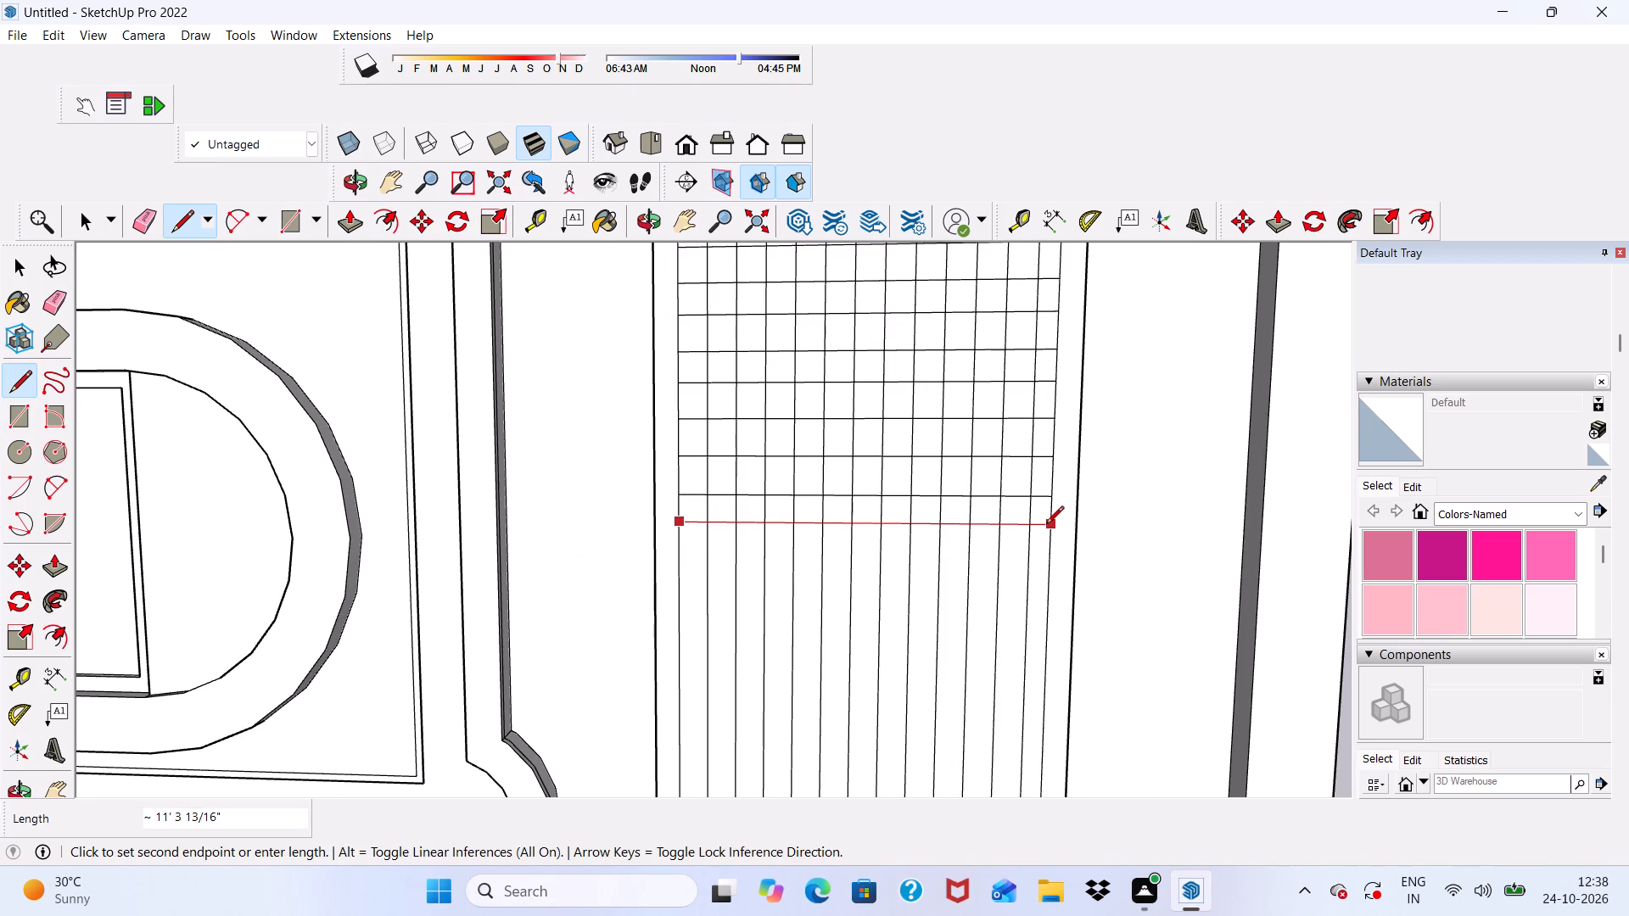
pyautogui.click(1046, 525)
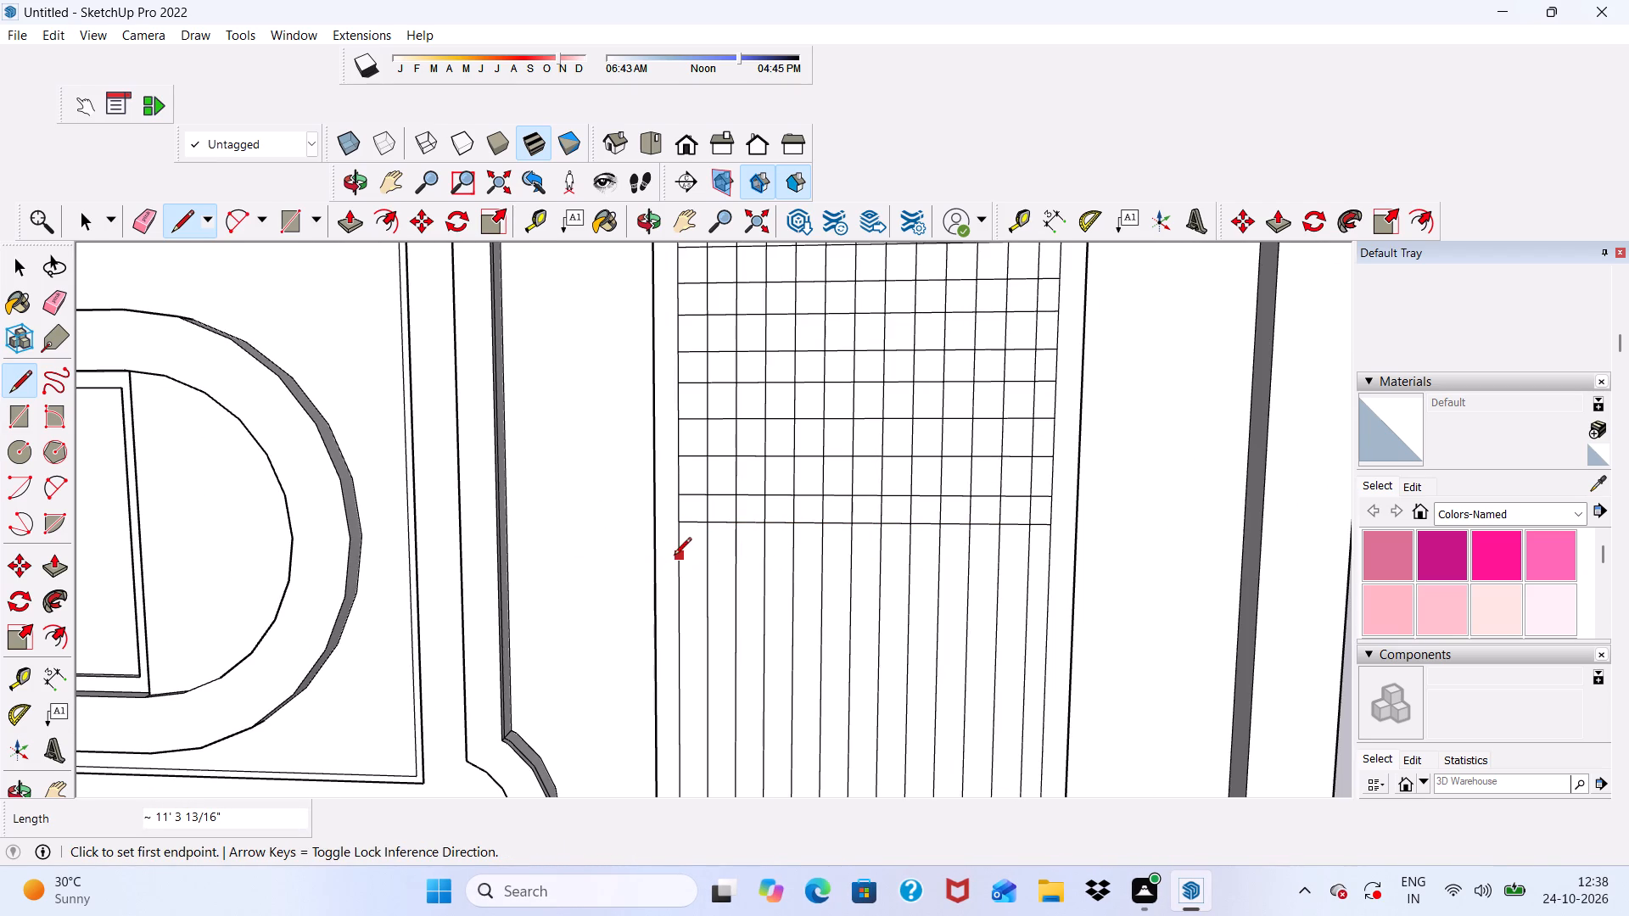
pyautogui.click(674, 556)
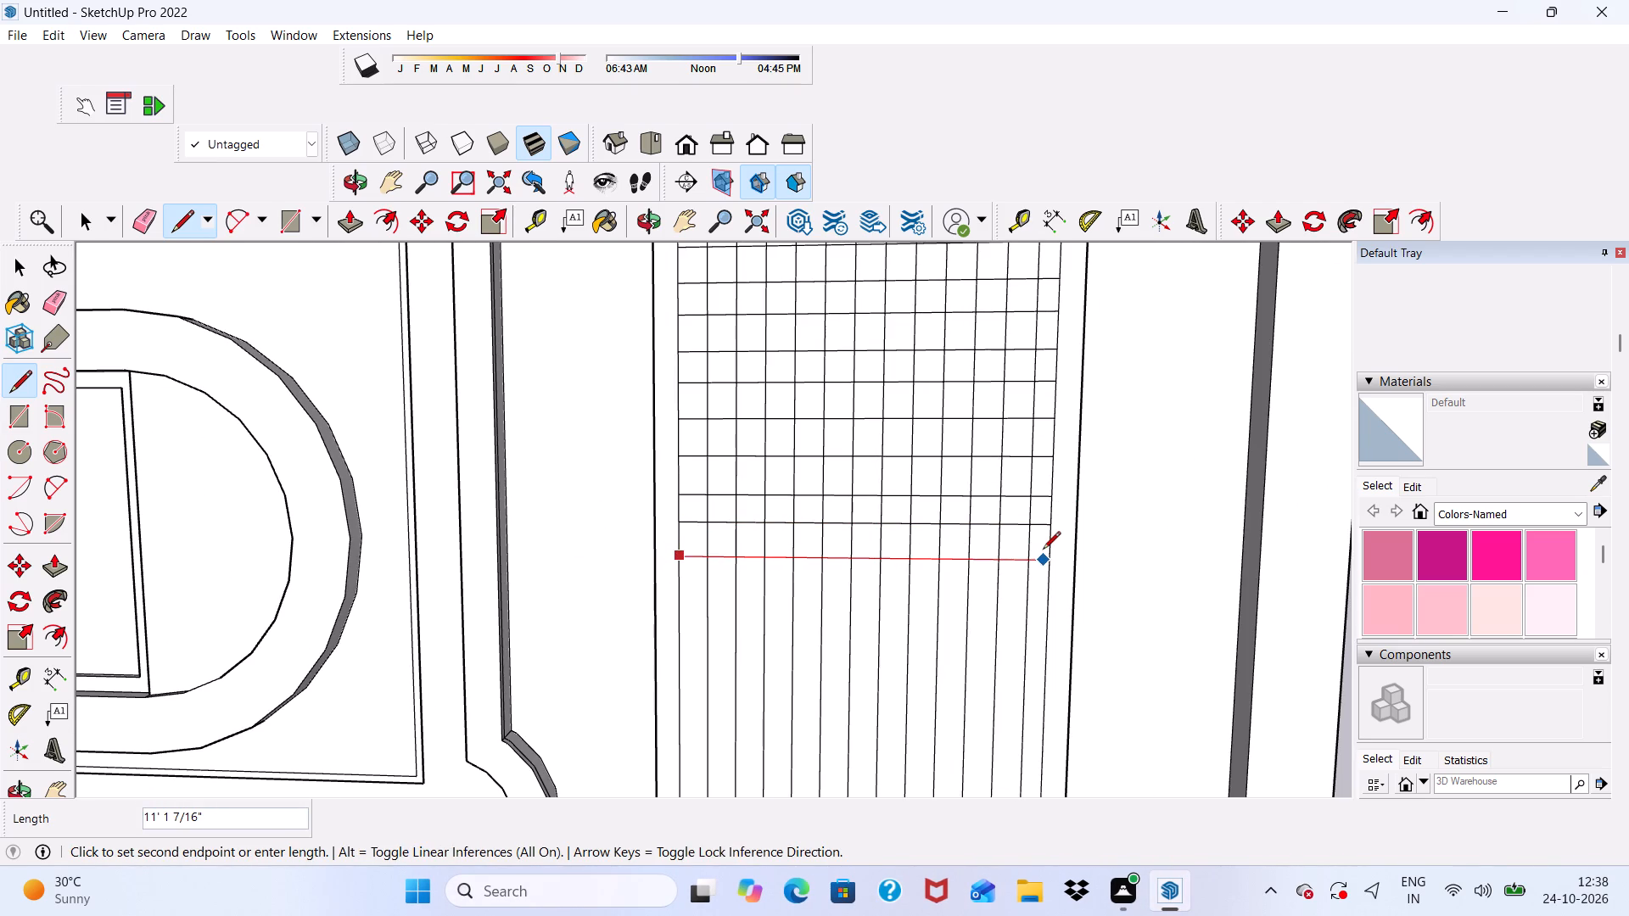
pyautogui.click(1048, 550)
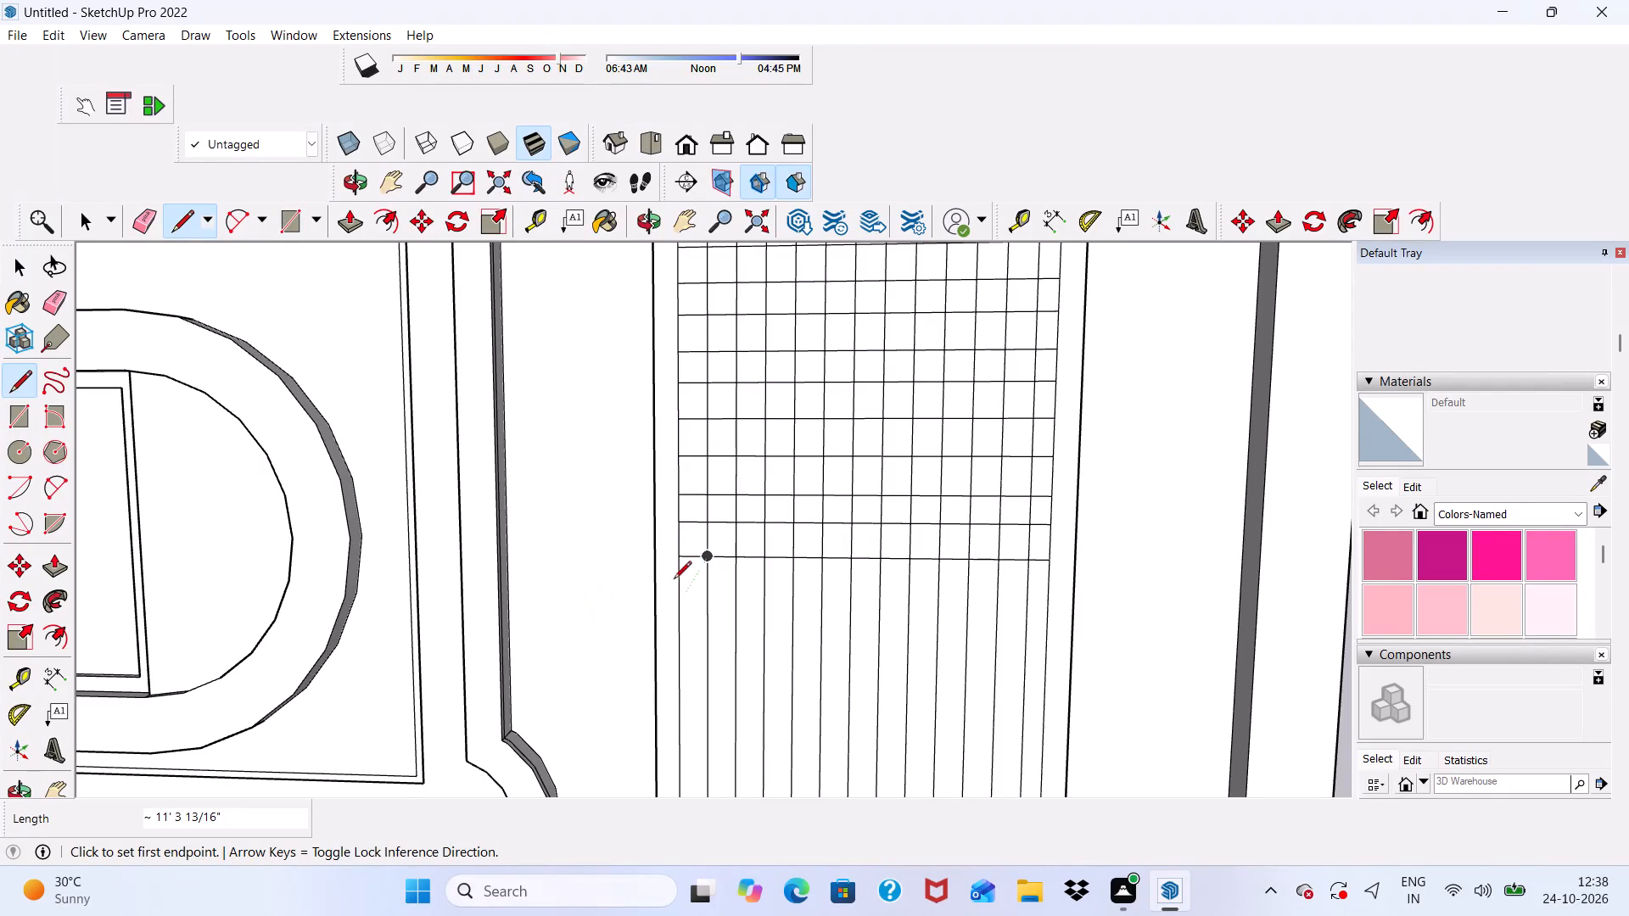
# Add three evenly spaced horizontal lines, about 11' 3 13/16" long, across the striped panel beneath the lowest grid line.
pyautogui.click(679, 589)
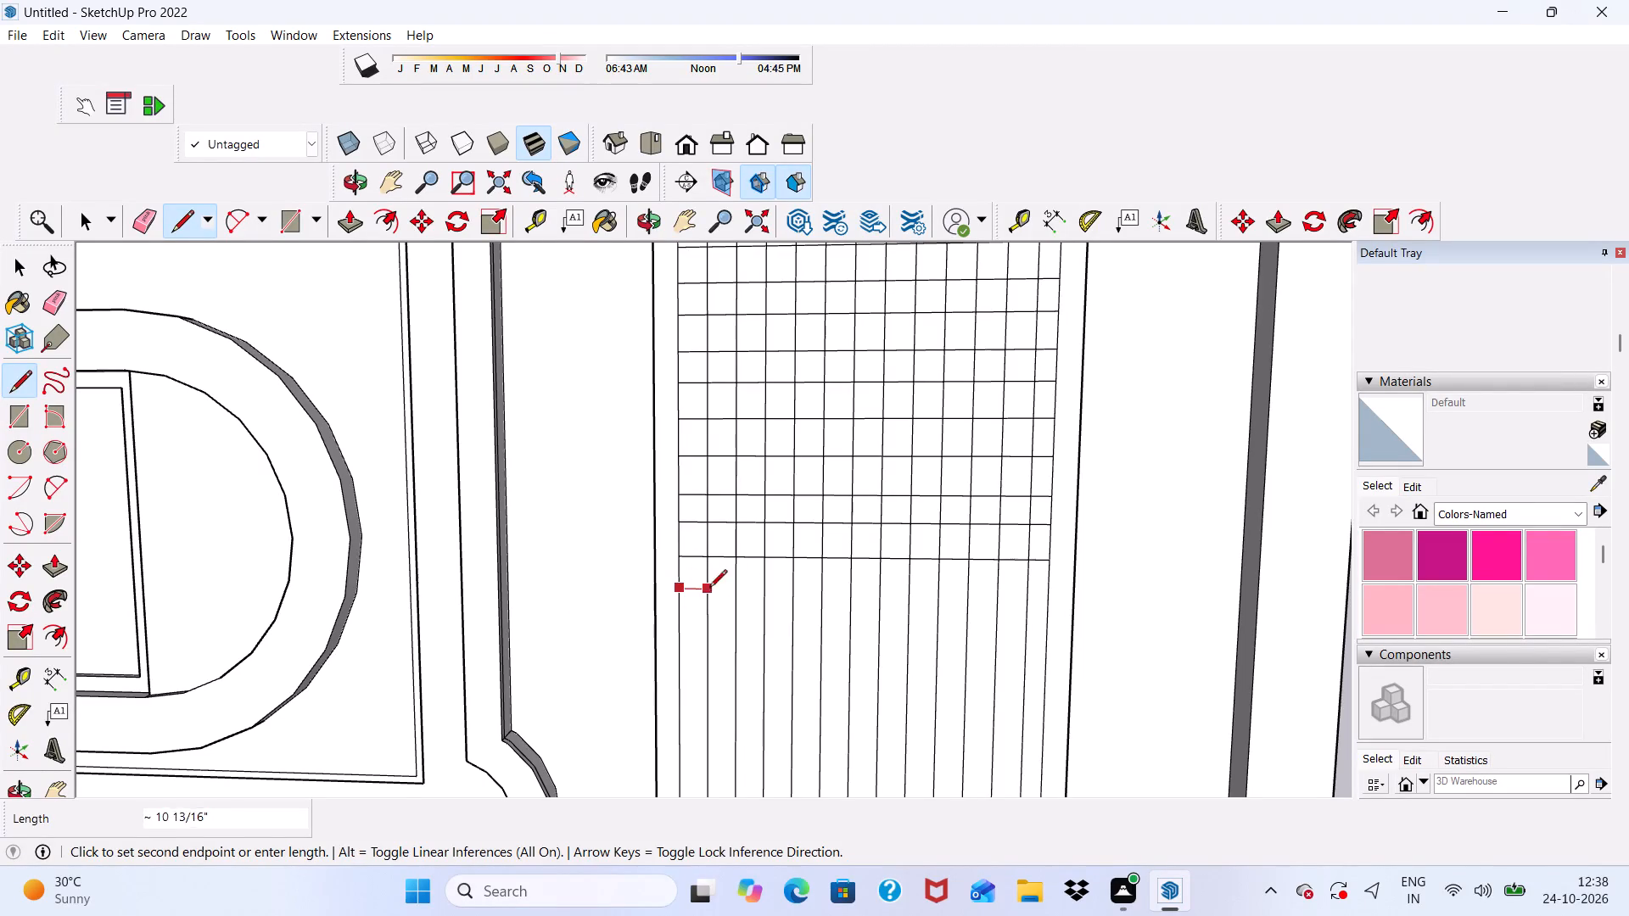
pyautogui.click(1044, 587)
pyautogui.scroll(-9, 580, 504)
pyautogui.scroll(8, 635, 561)
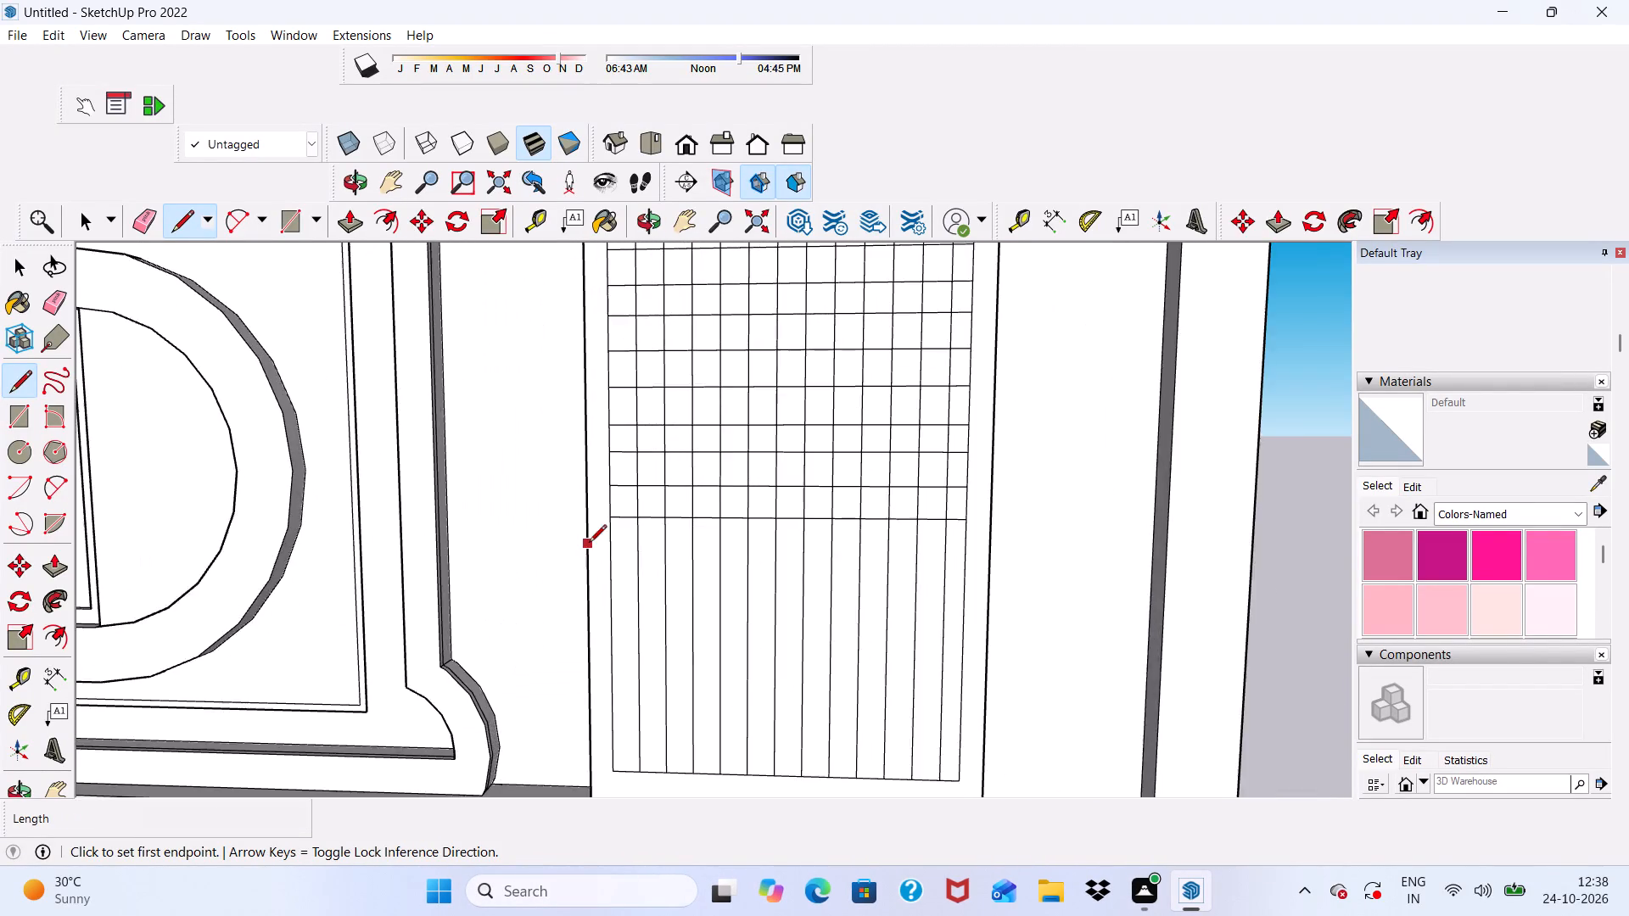
pyautogui.scroll(1, 589, 544)
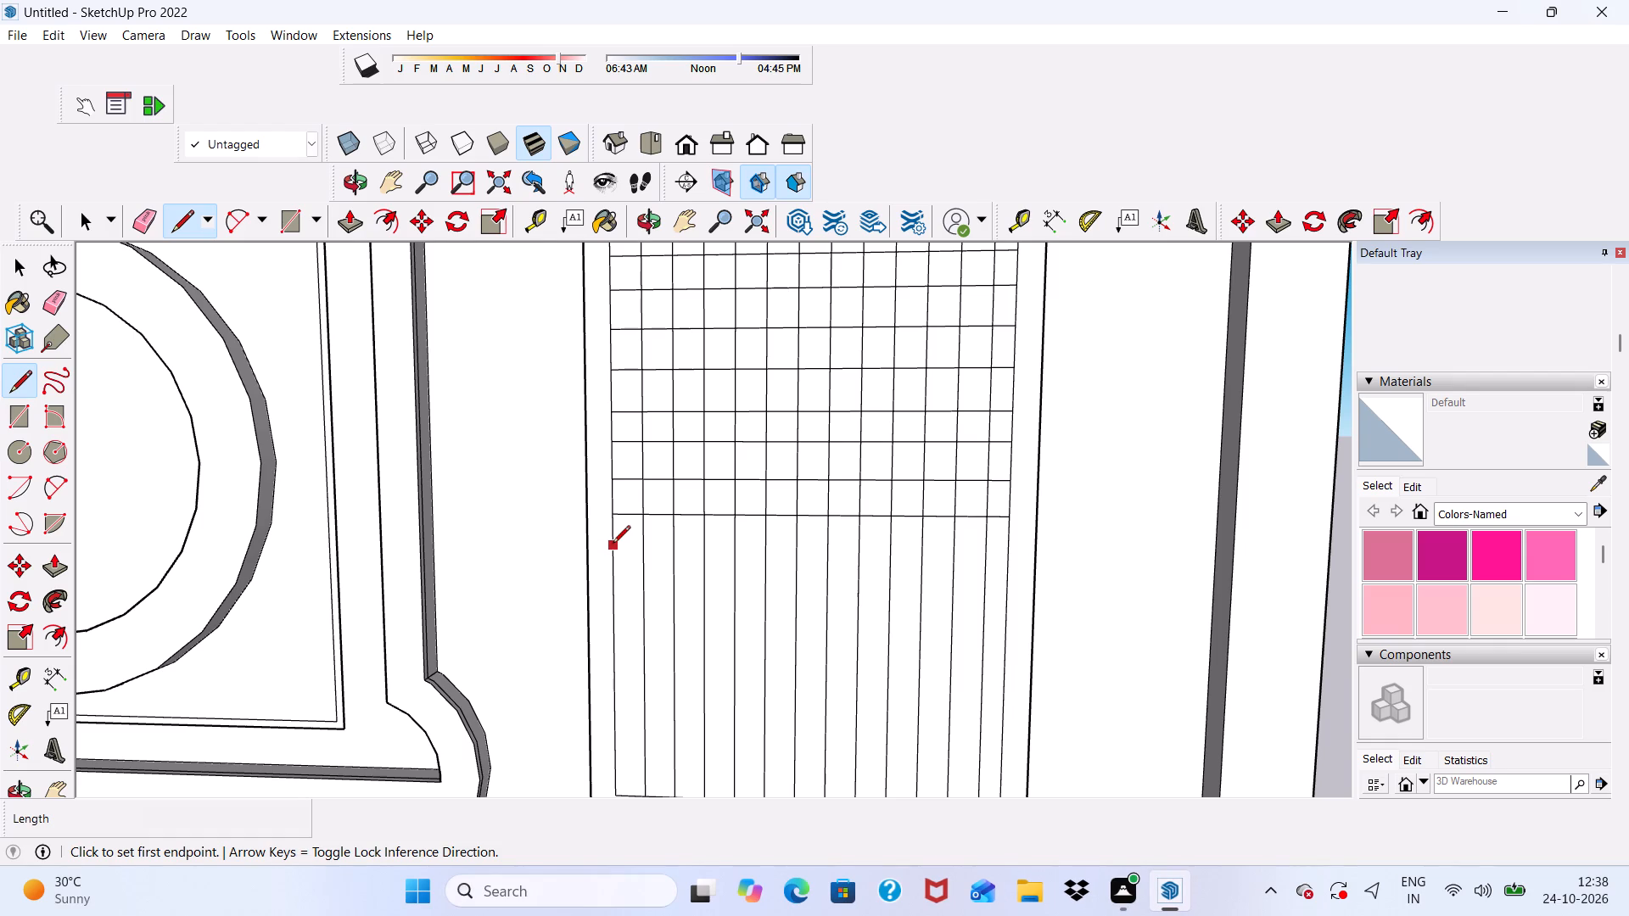
pyautogui.click(613, 547)
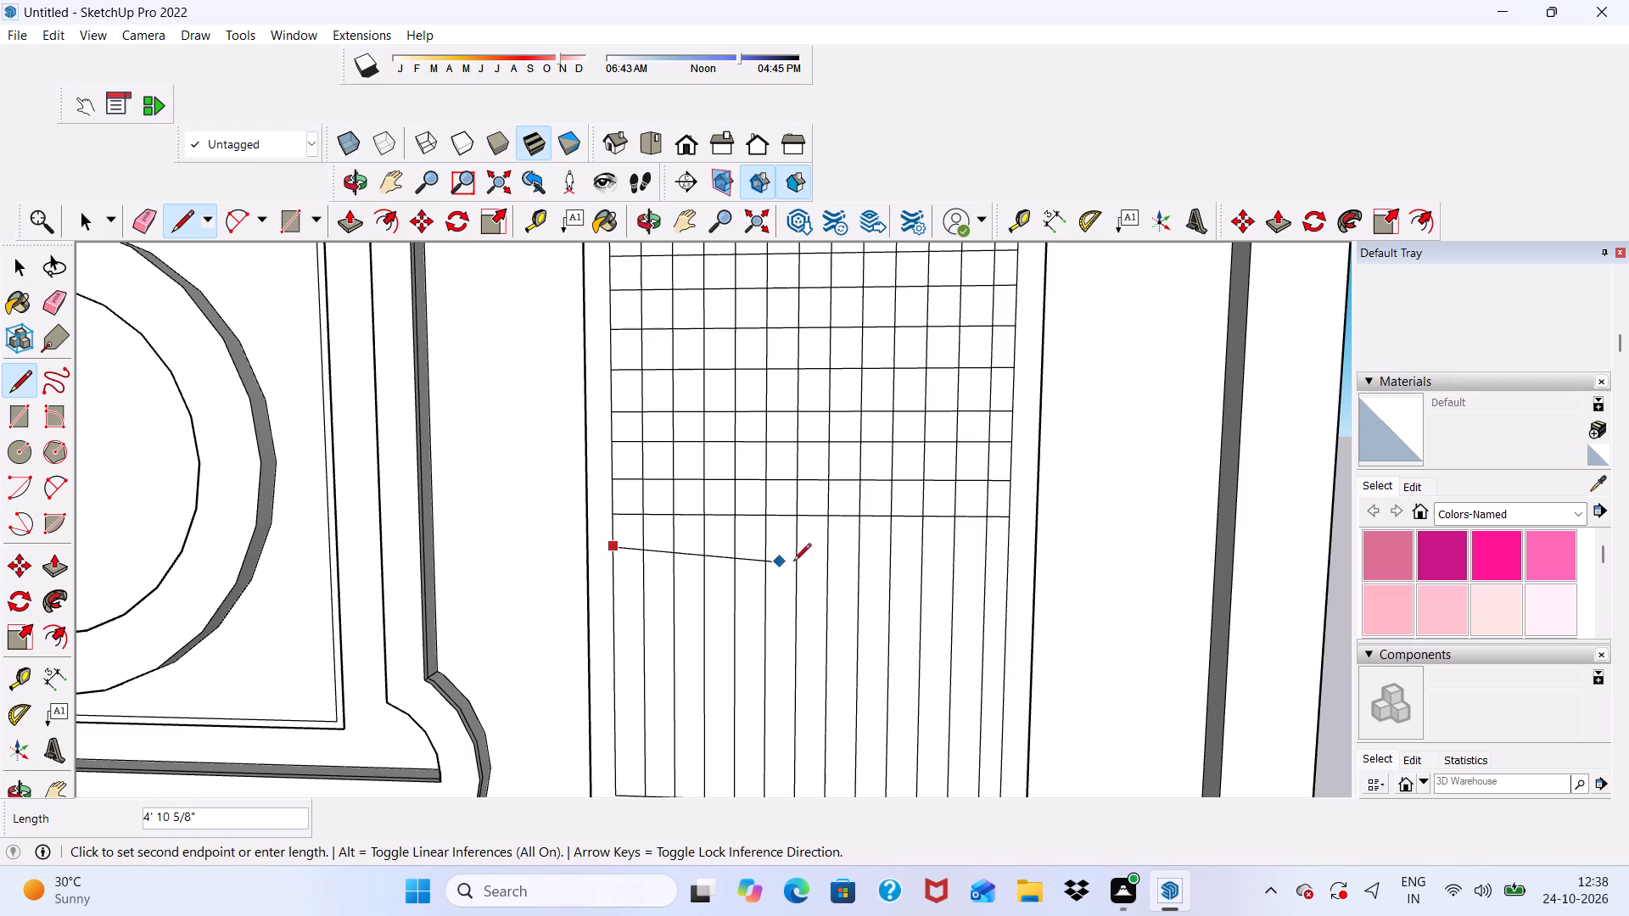
pyautogui.click(1004, 545)
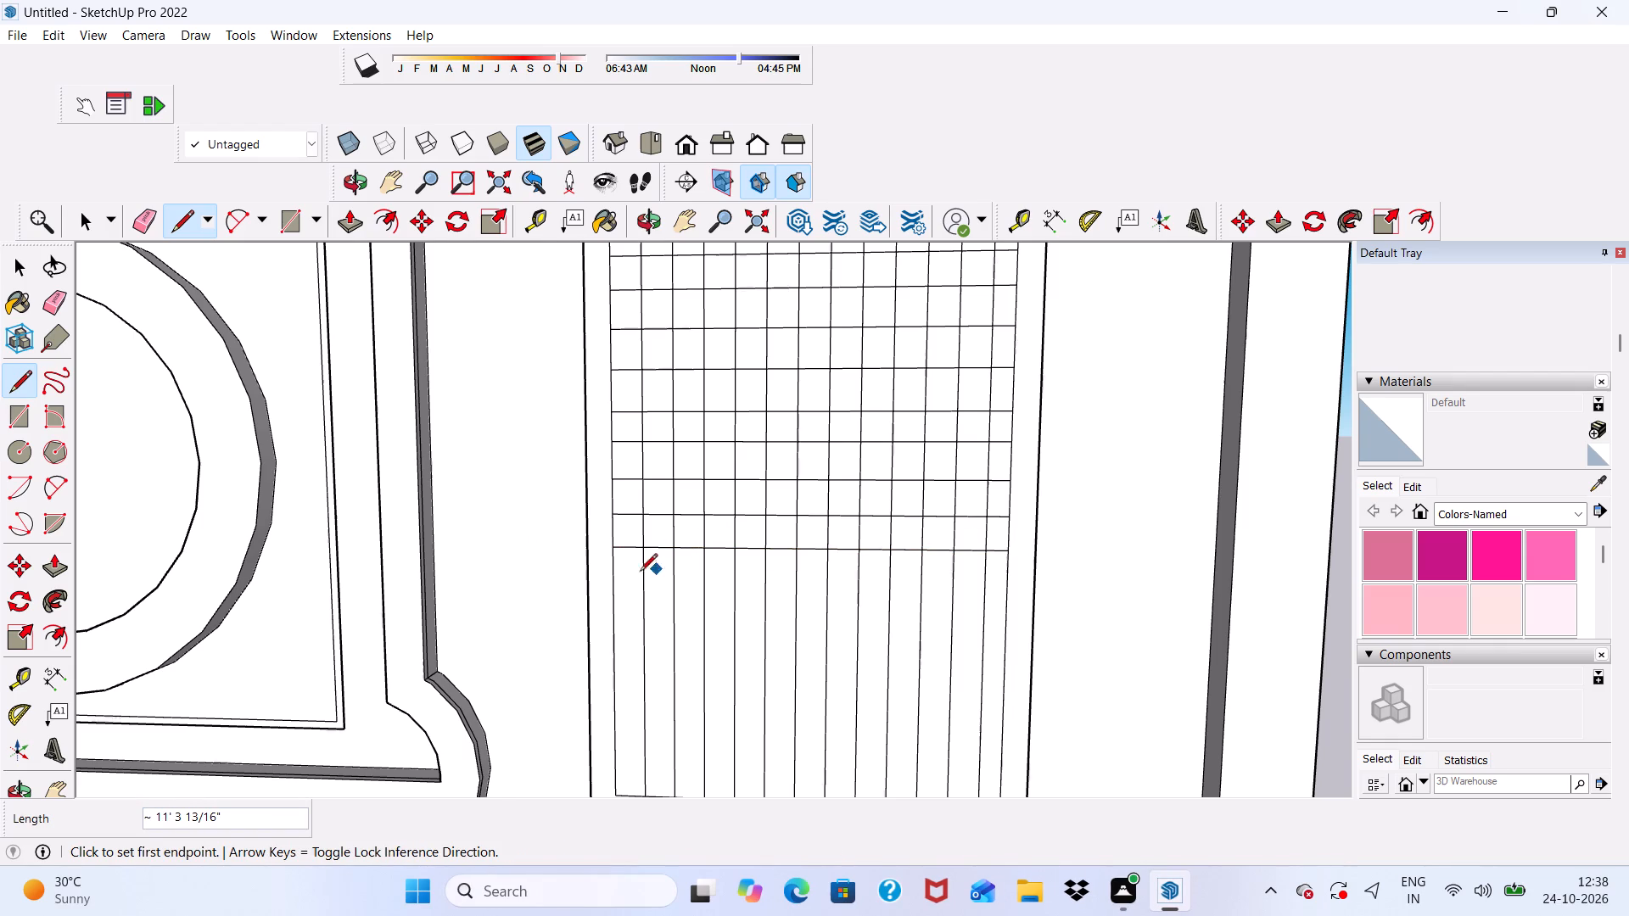
pyautogui.click(613, 579)
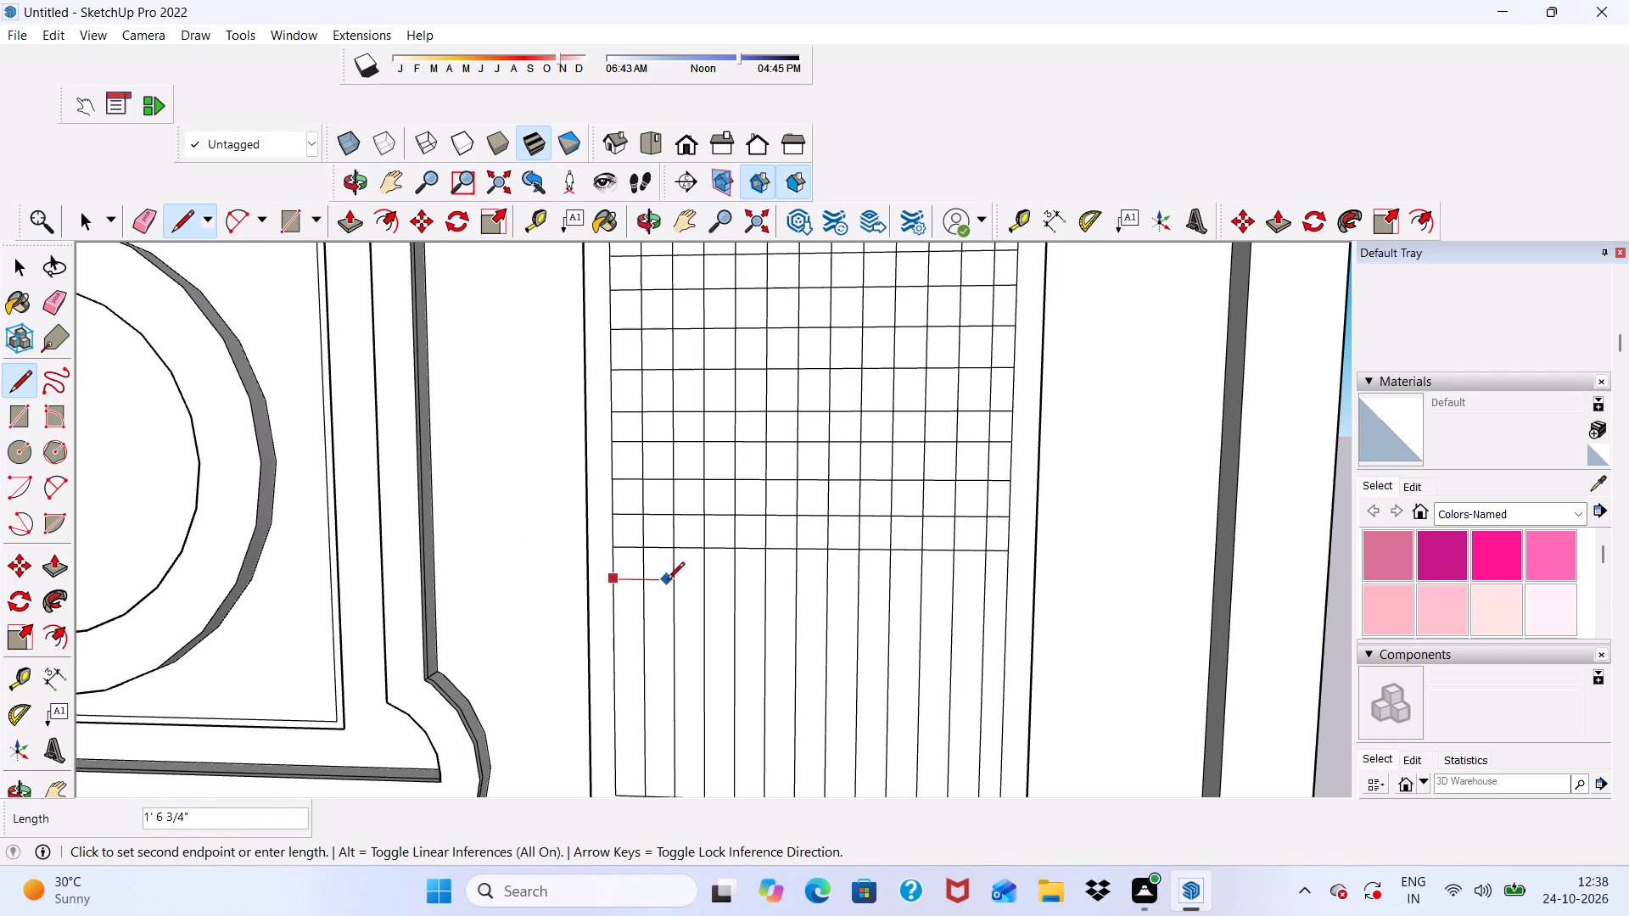
pyautogui.scroll(-3, 434, 565)
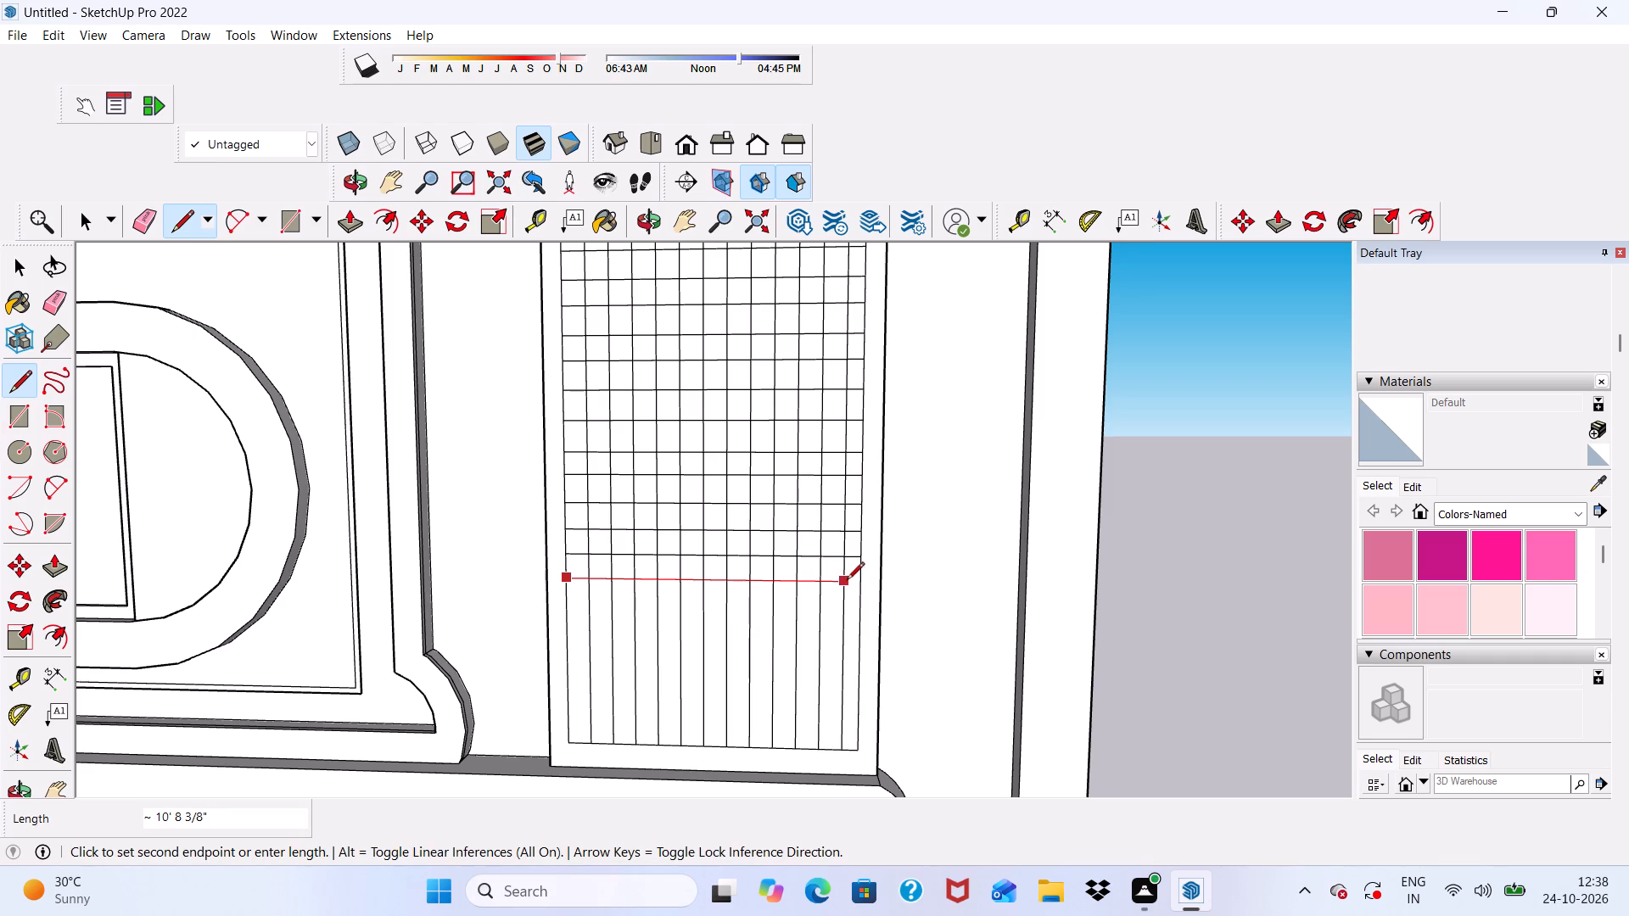
pyautogui.click(858, 585)
# Draw two further horizontal lines, each about 11' 3 13/16" long, across the lower part of the striped panel.
pyautogui.scroll(-5, 541, 539)
pyautogui.scroll(2, 563, 634)
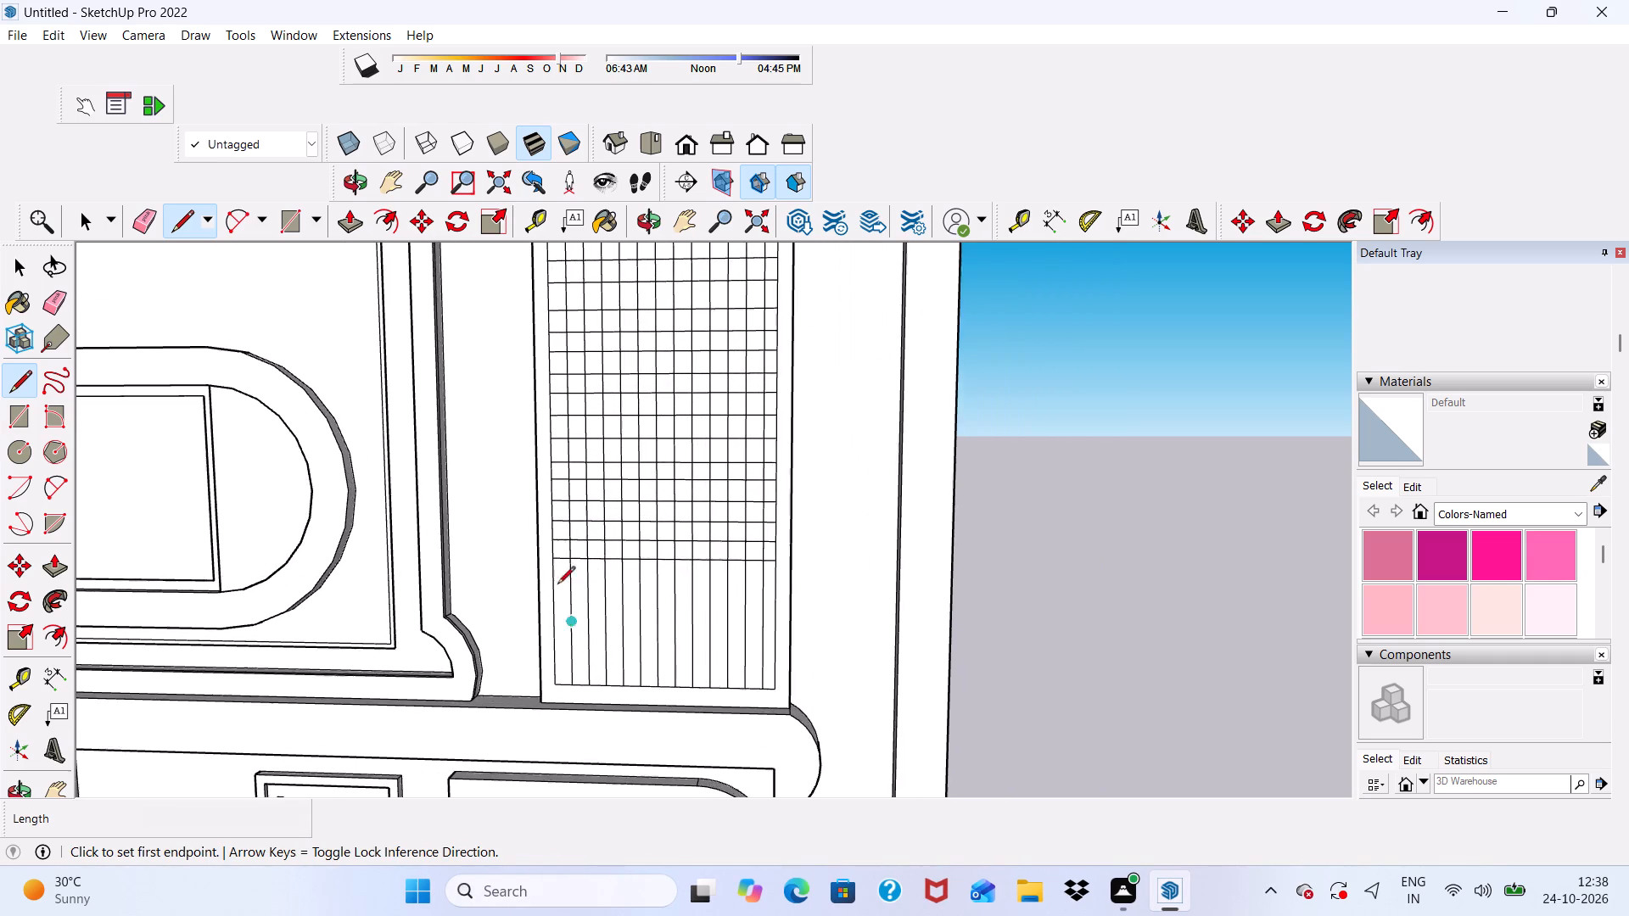
pyautogui.scroll(2, 557, 585)
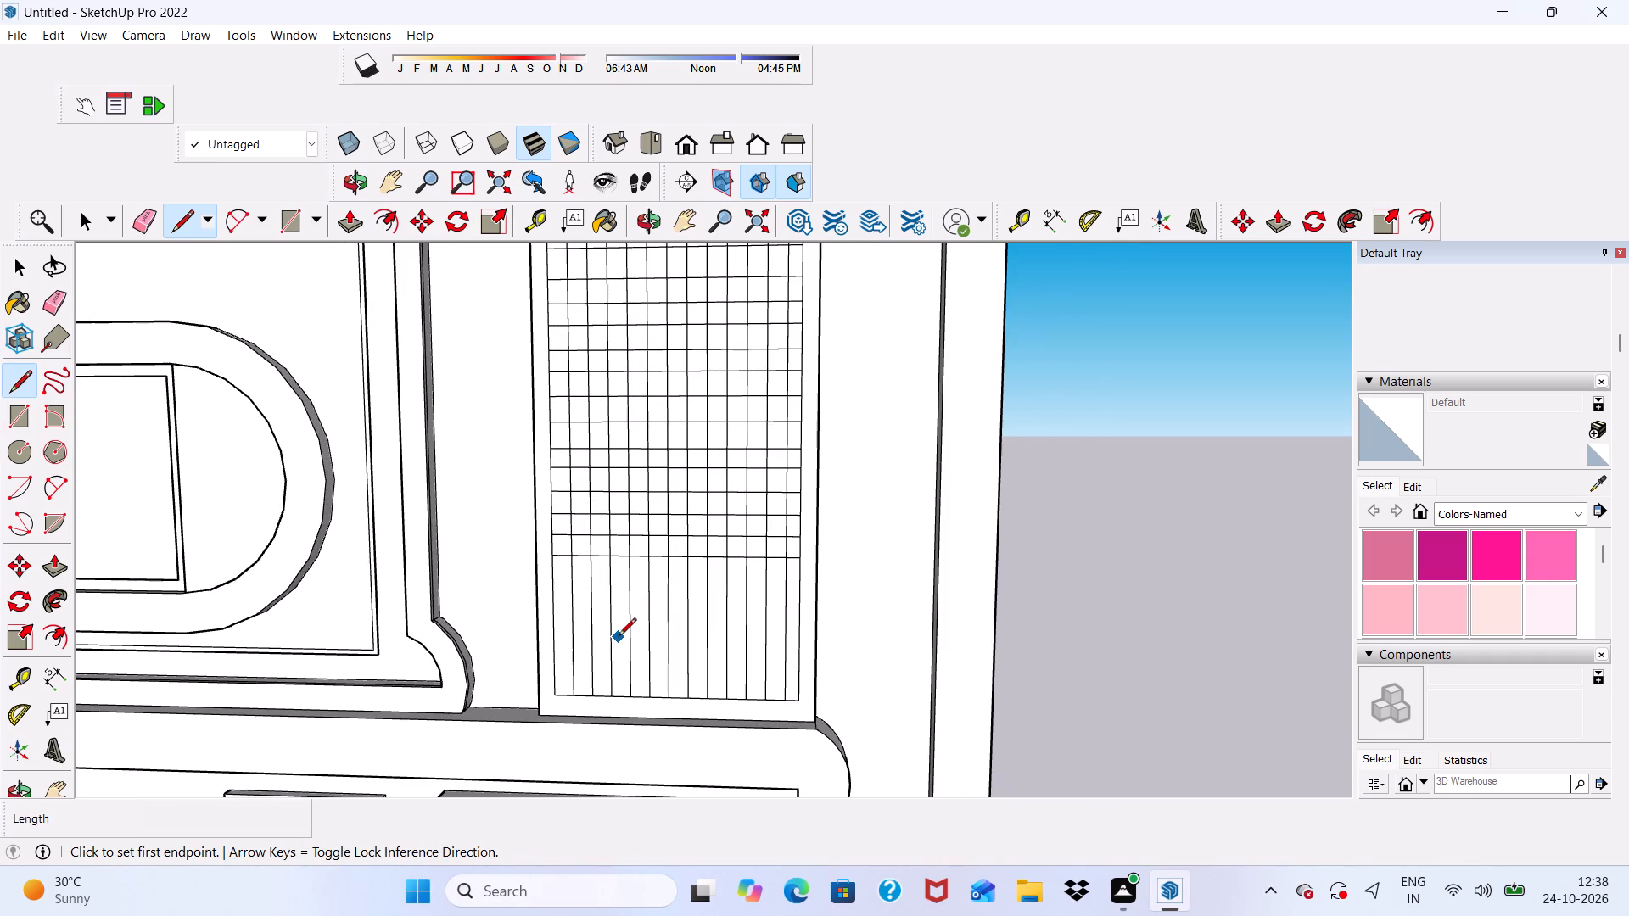
pyautogui.scroll(8, 606, 663)
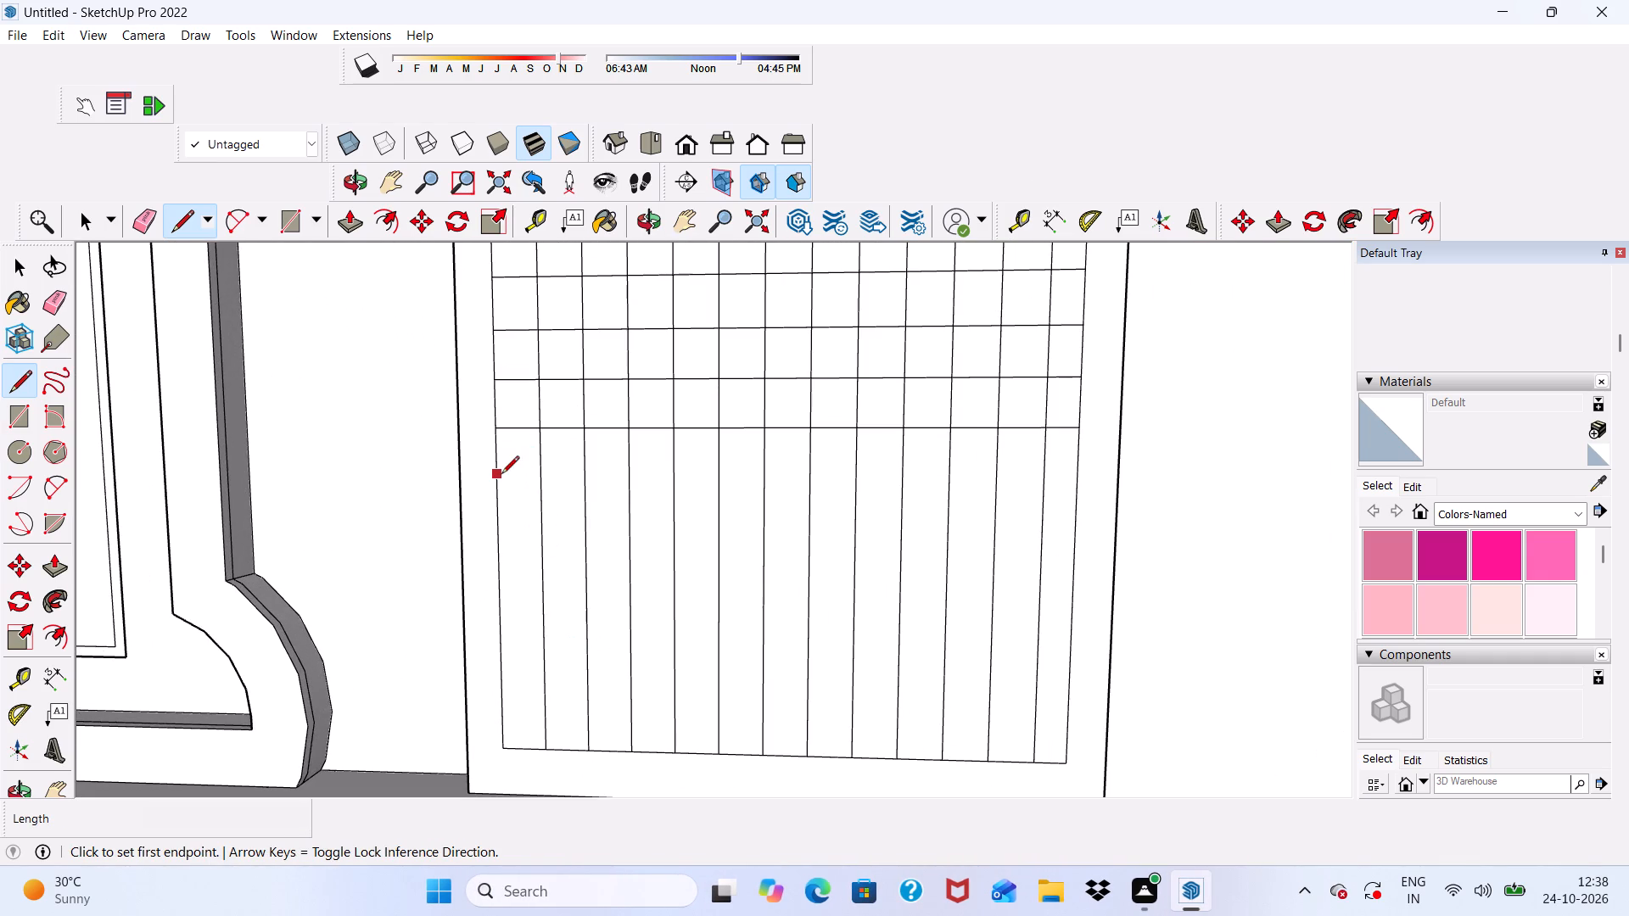
pyautogui.click(501, 465)
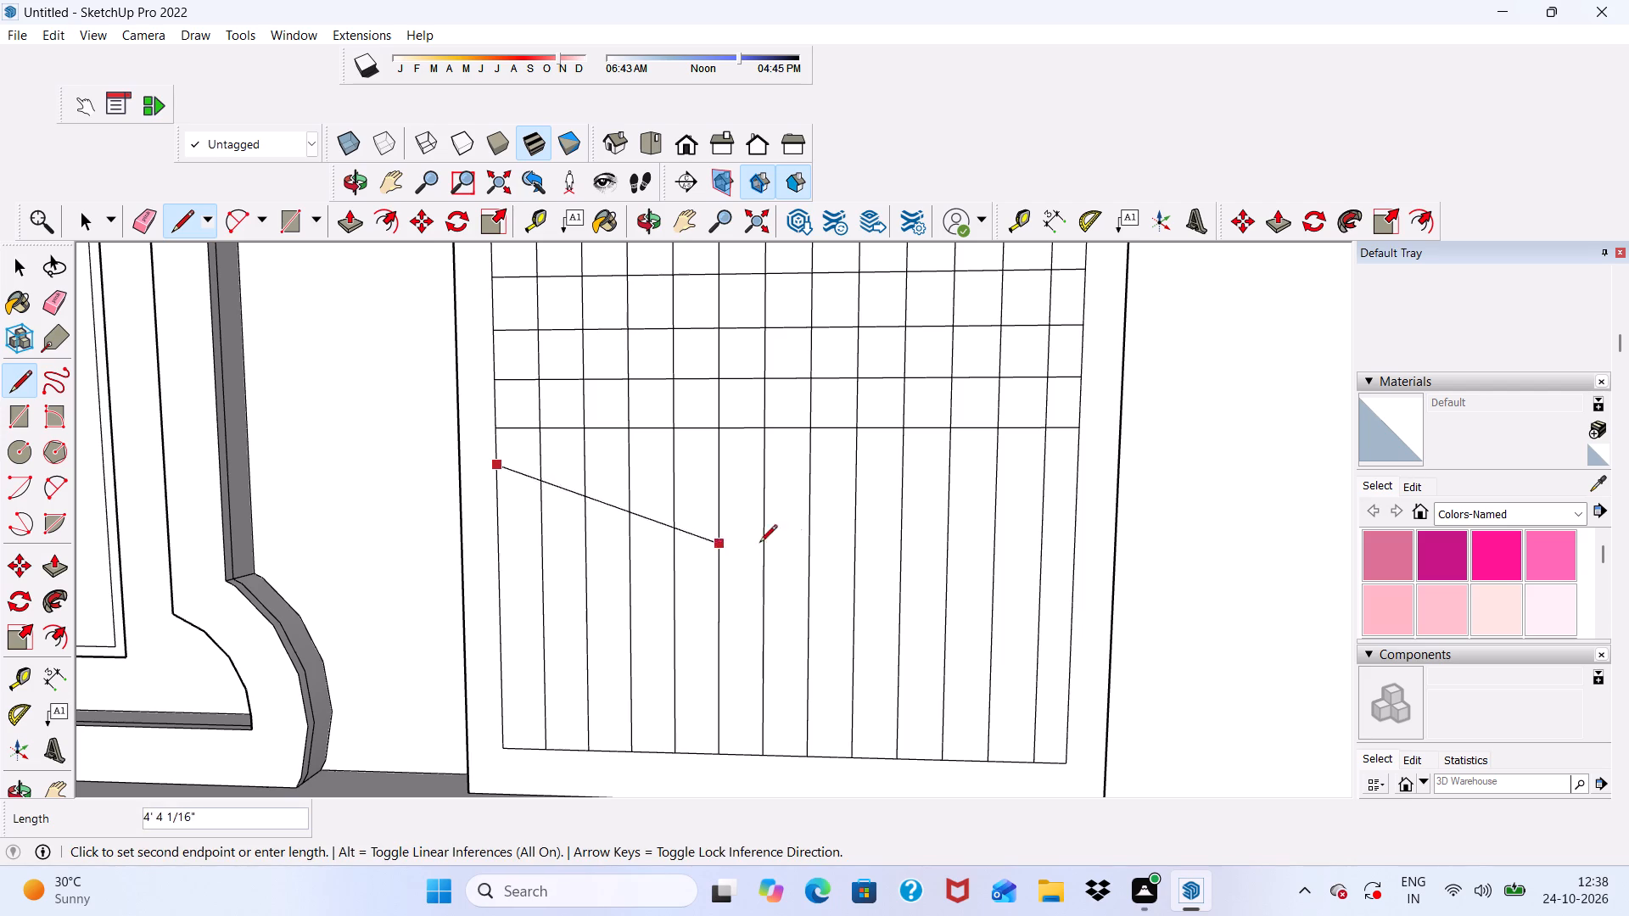
pyautogui.click(1073, 463)
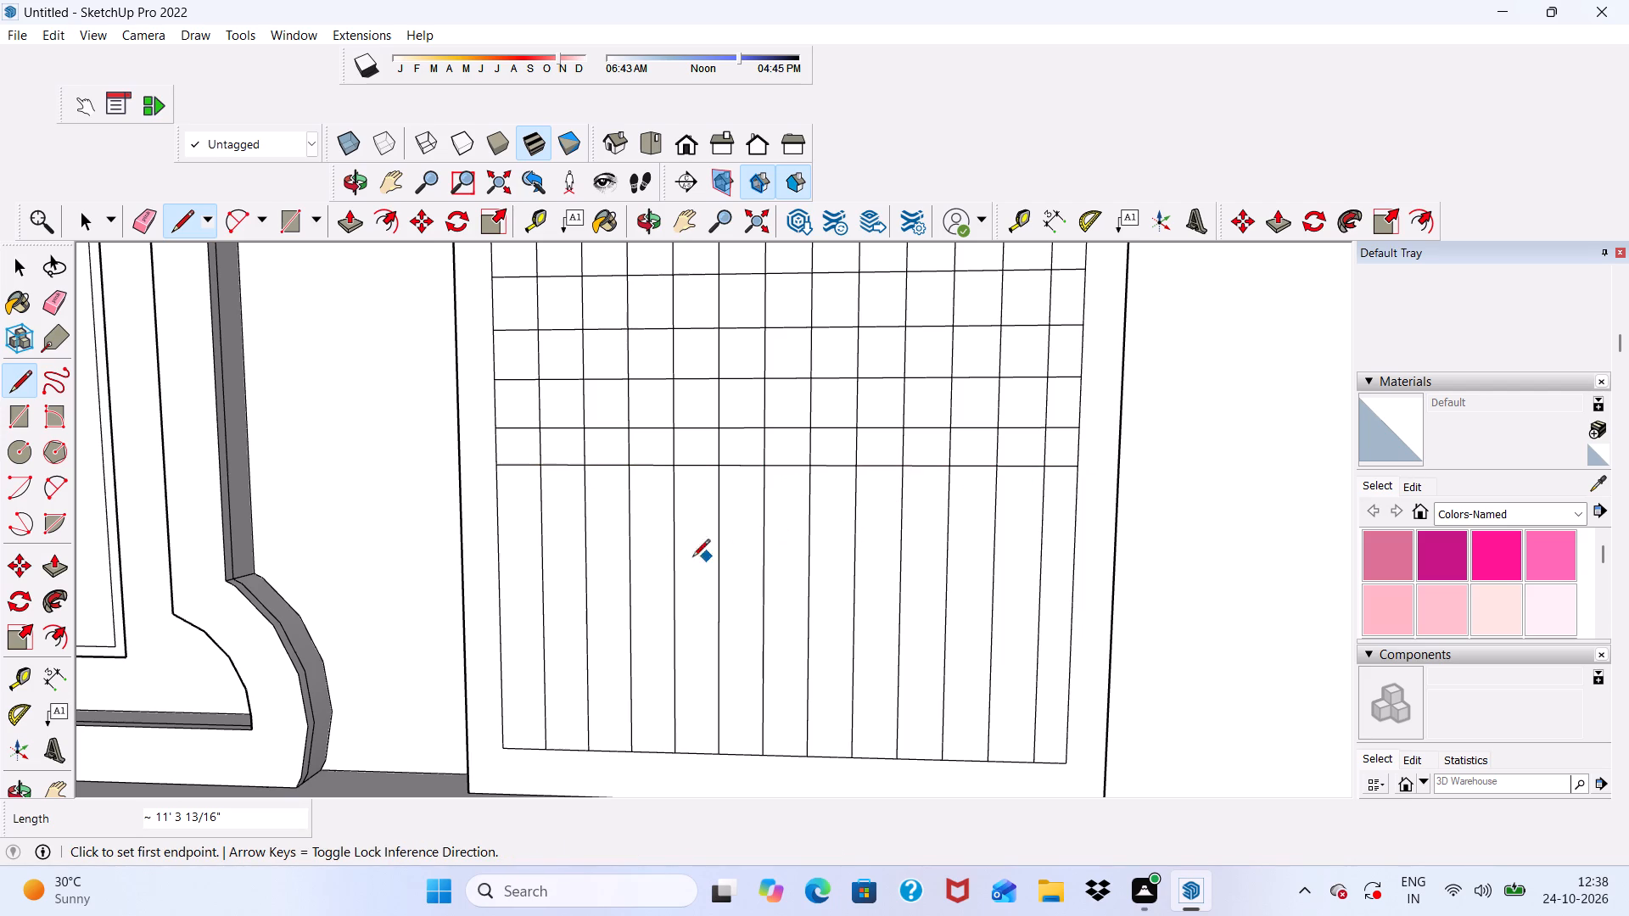
pyautogui.click(501, 504)
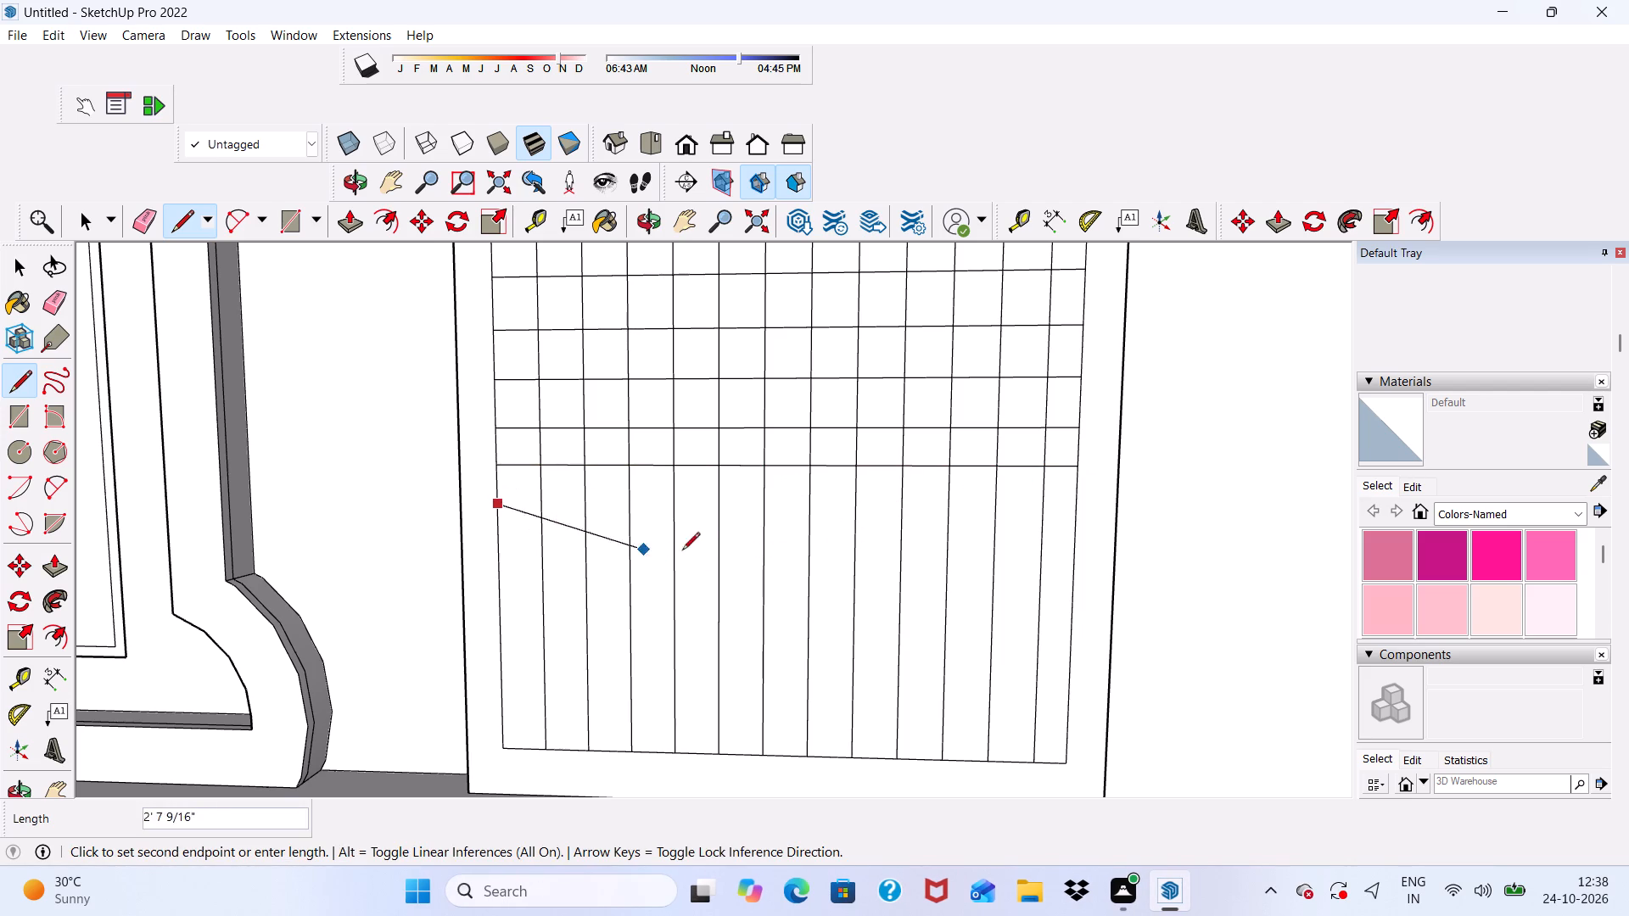
pyautogui.click(1078, 508)
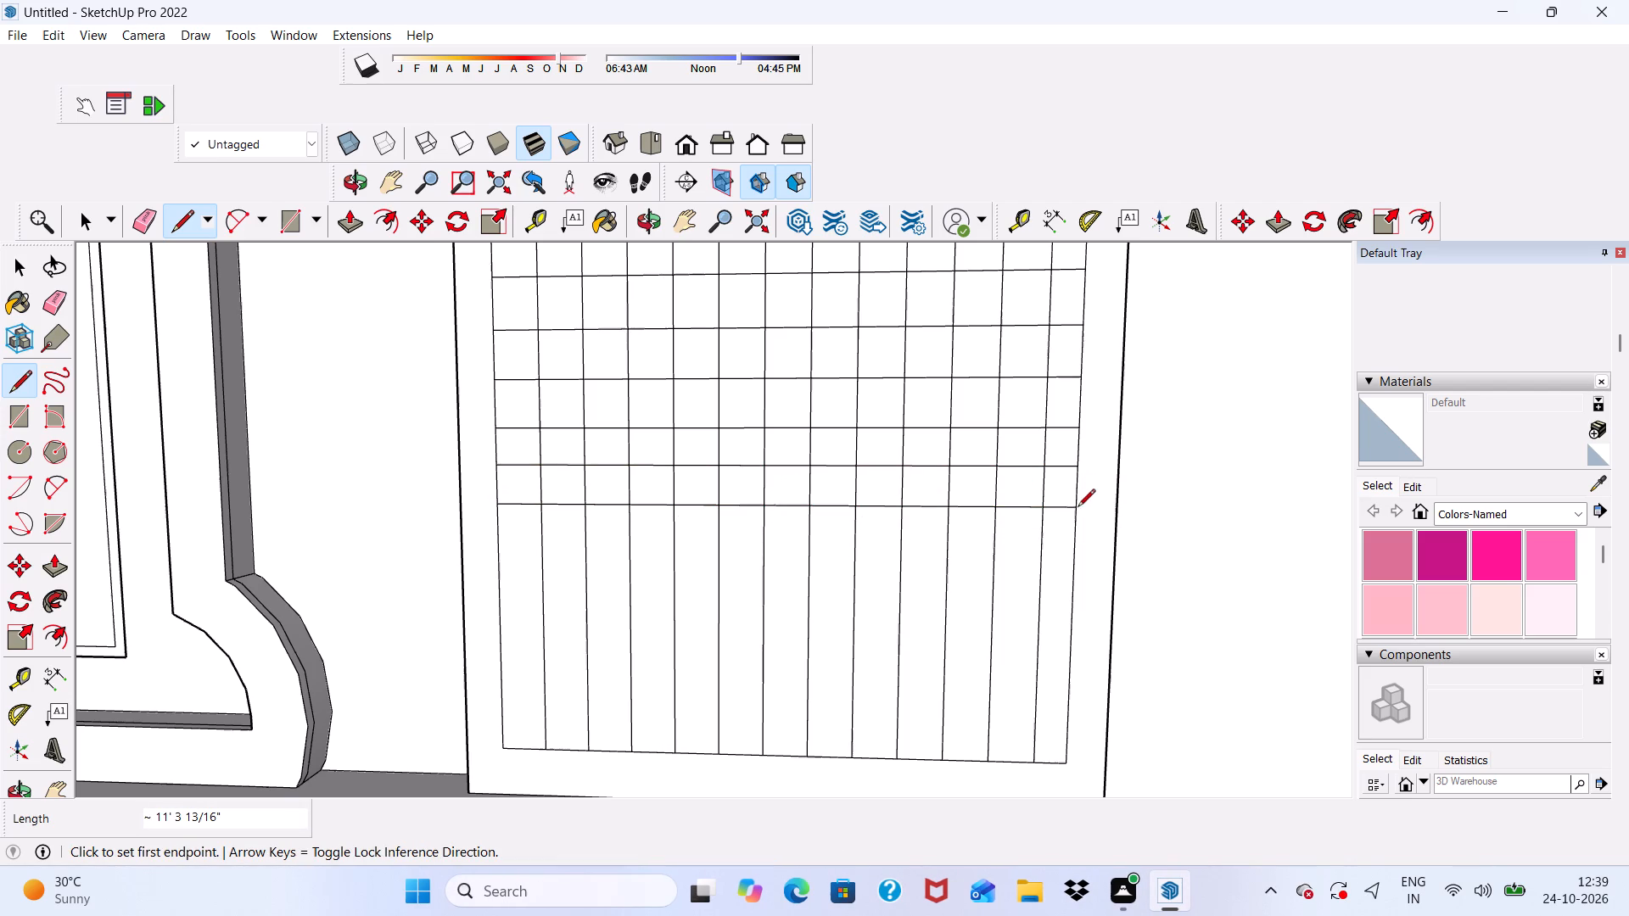
# Continue the grid toward the panel's bottom with three horizontal lines, each about 11' 3 13/16" long, edge to edge.
pyautogui.click(502, 550)
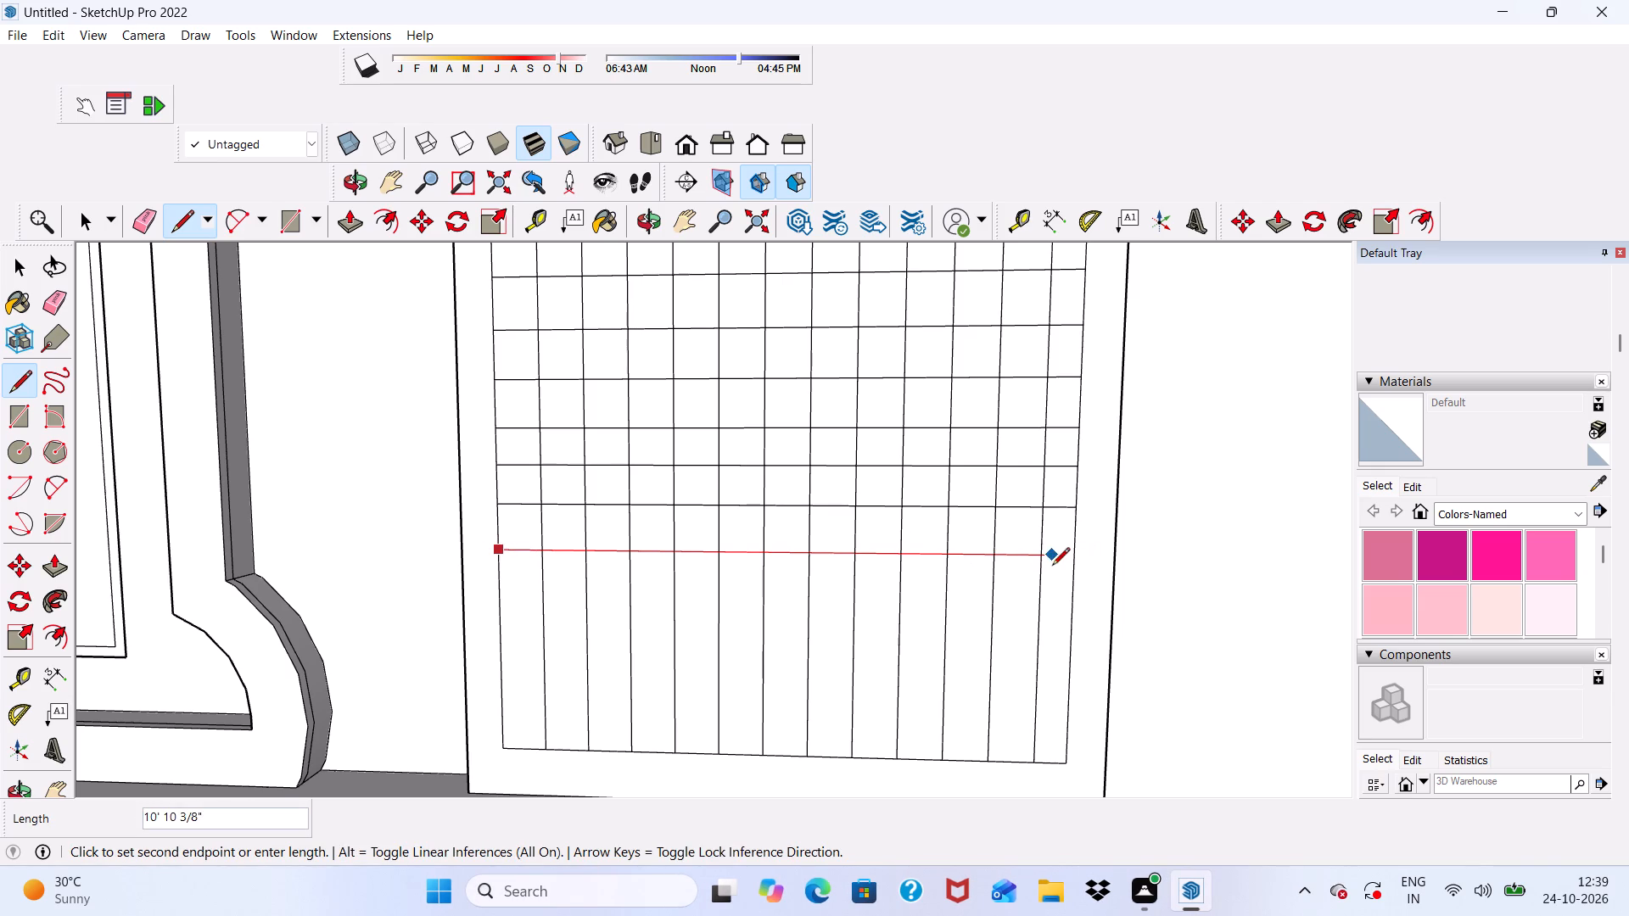
pyautogui.click(1071, 561)
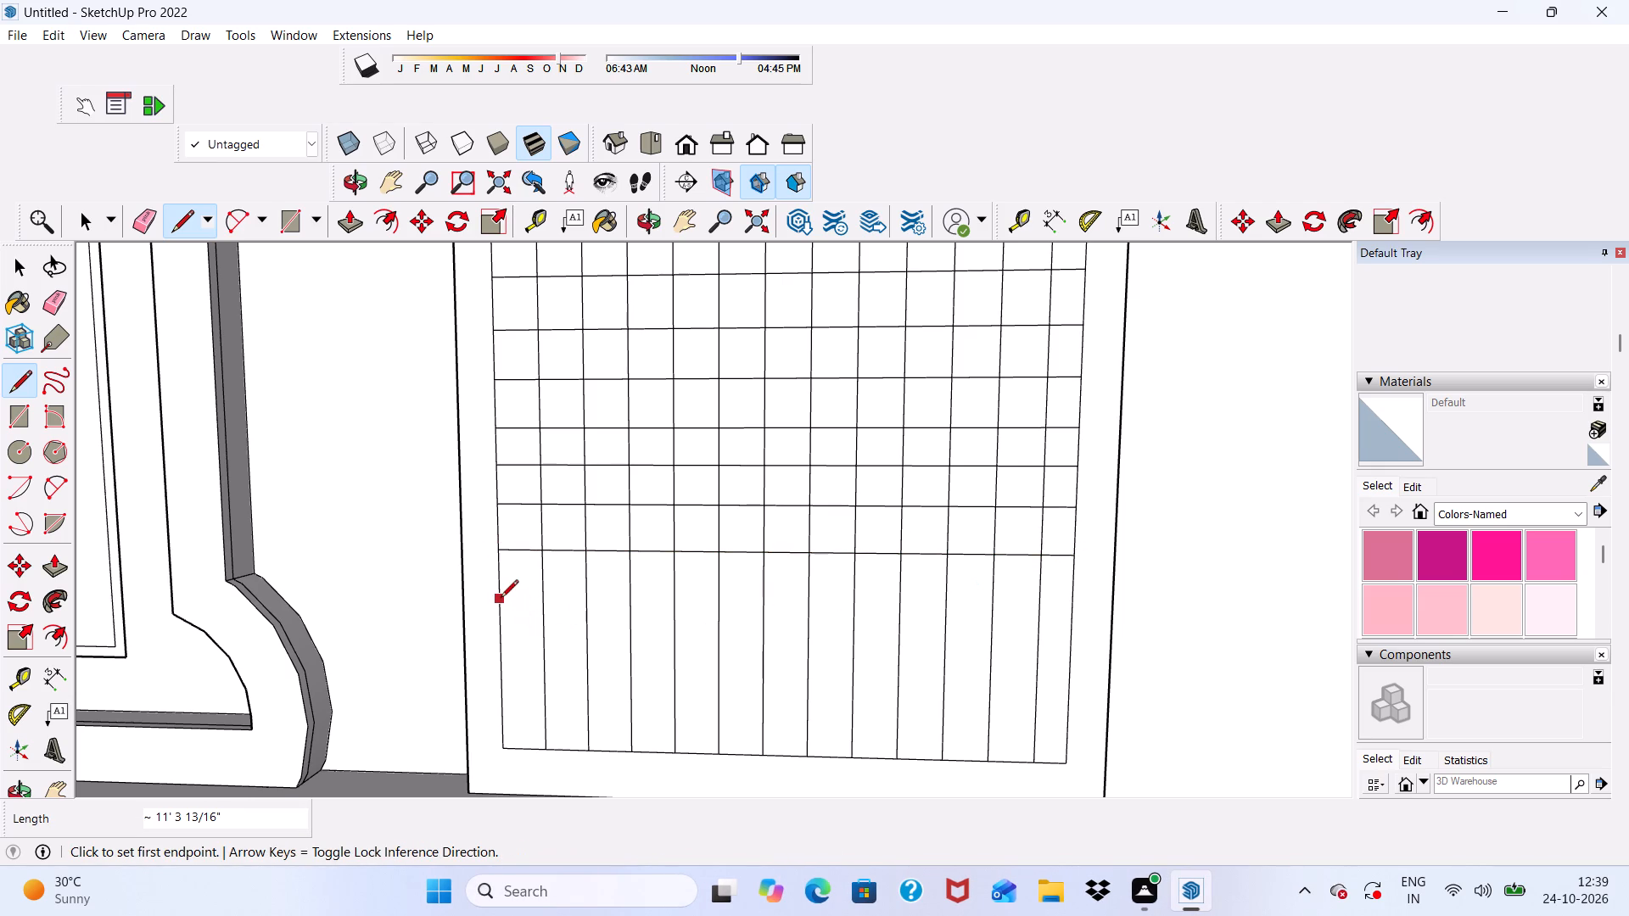
pyautogui.click(501, 598)
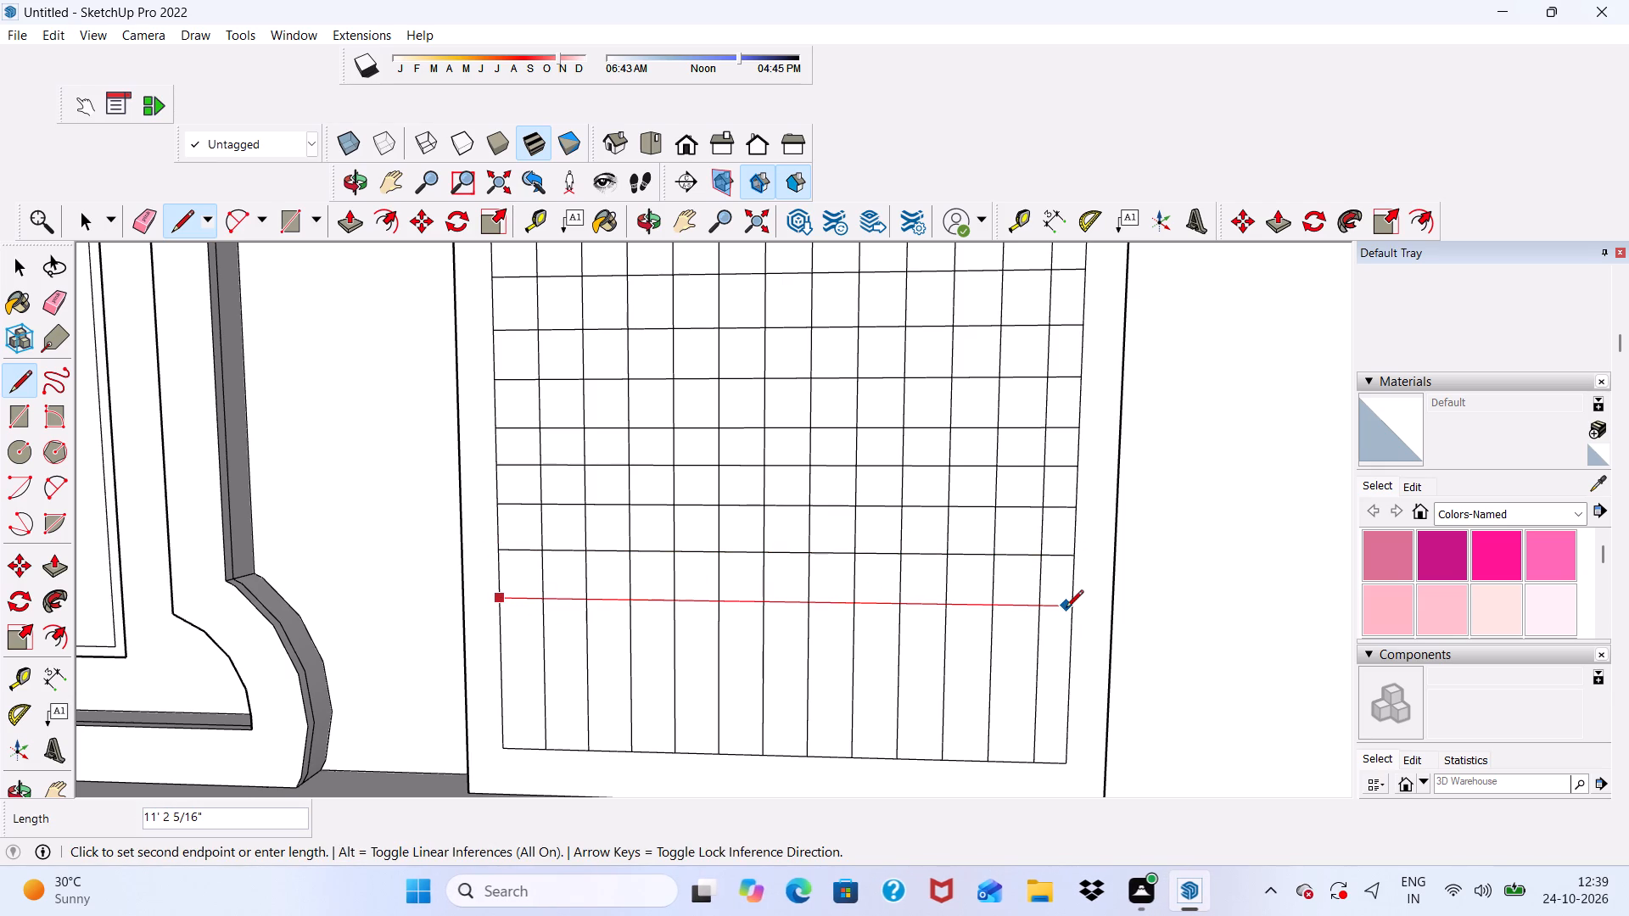
pyautogui.click(1074, 609)
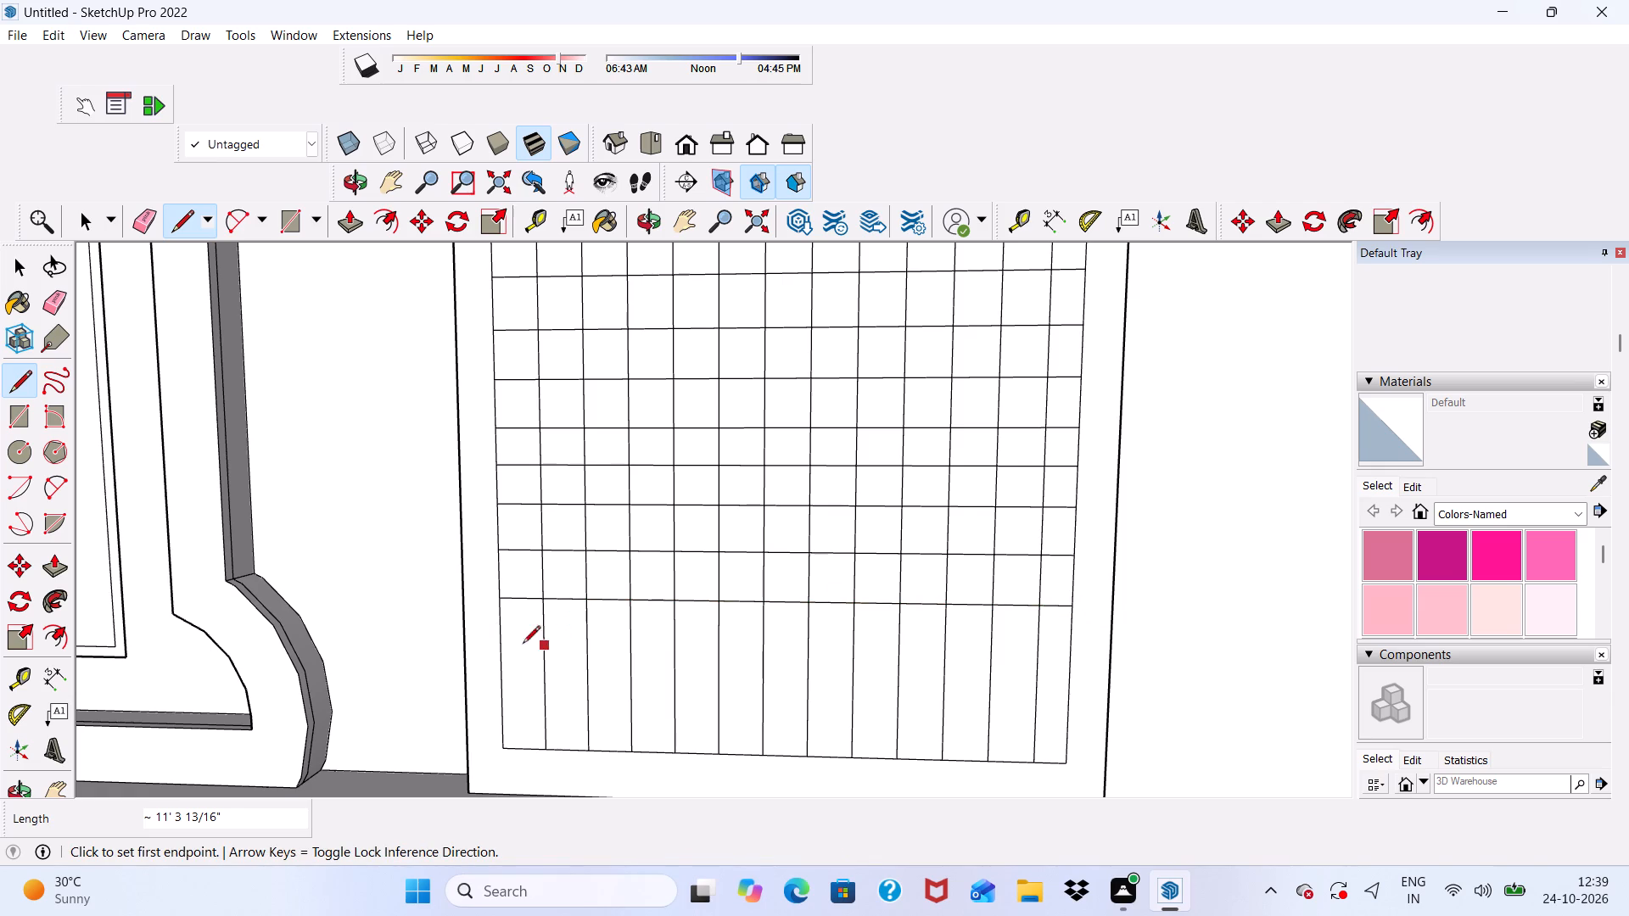
pyautogui.click(501, 645)
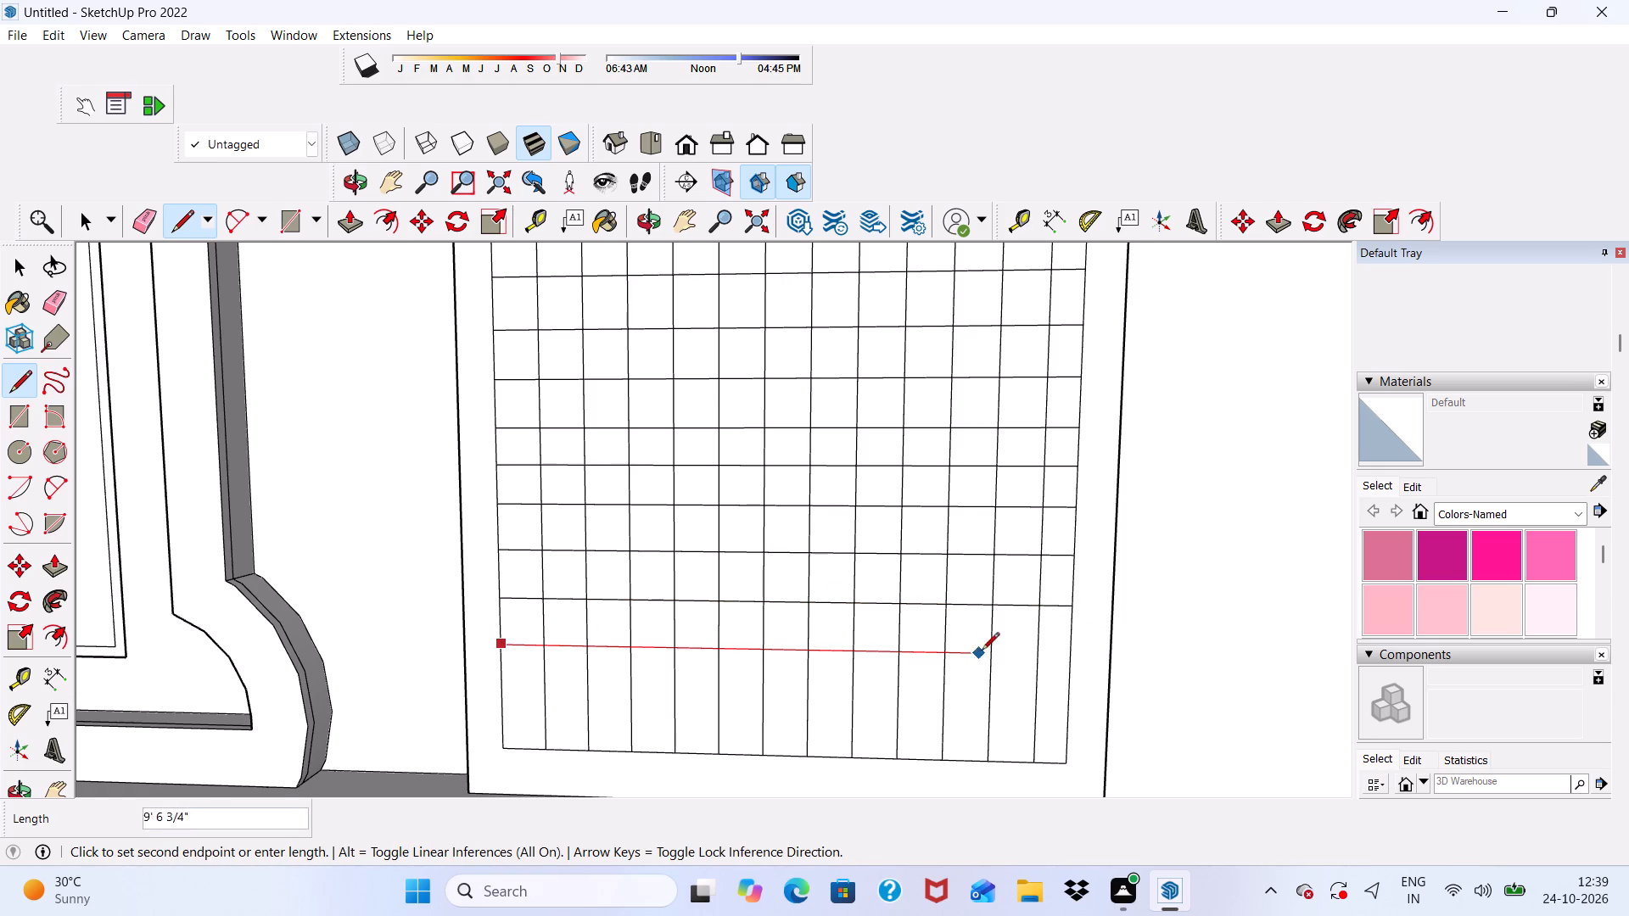
pyautogui.doubleClick(1072, 651)
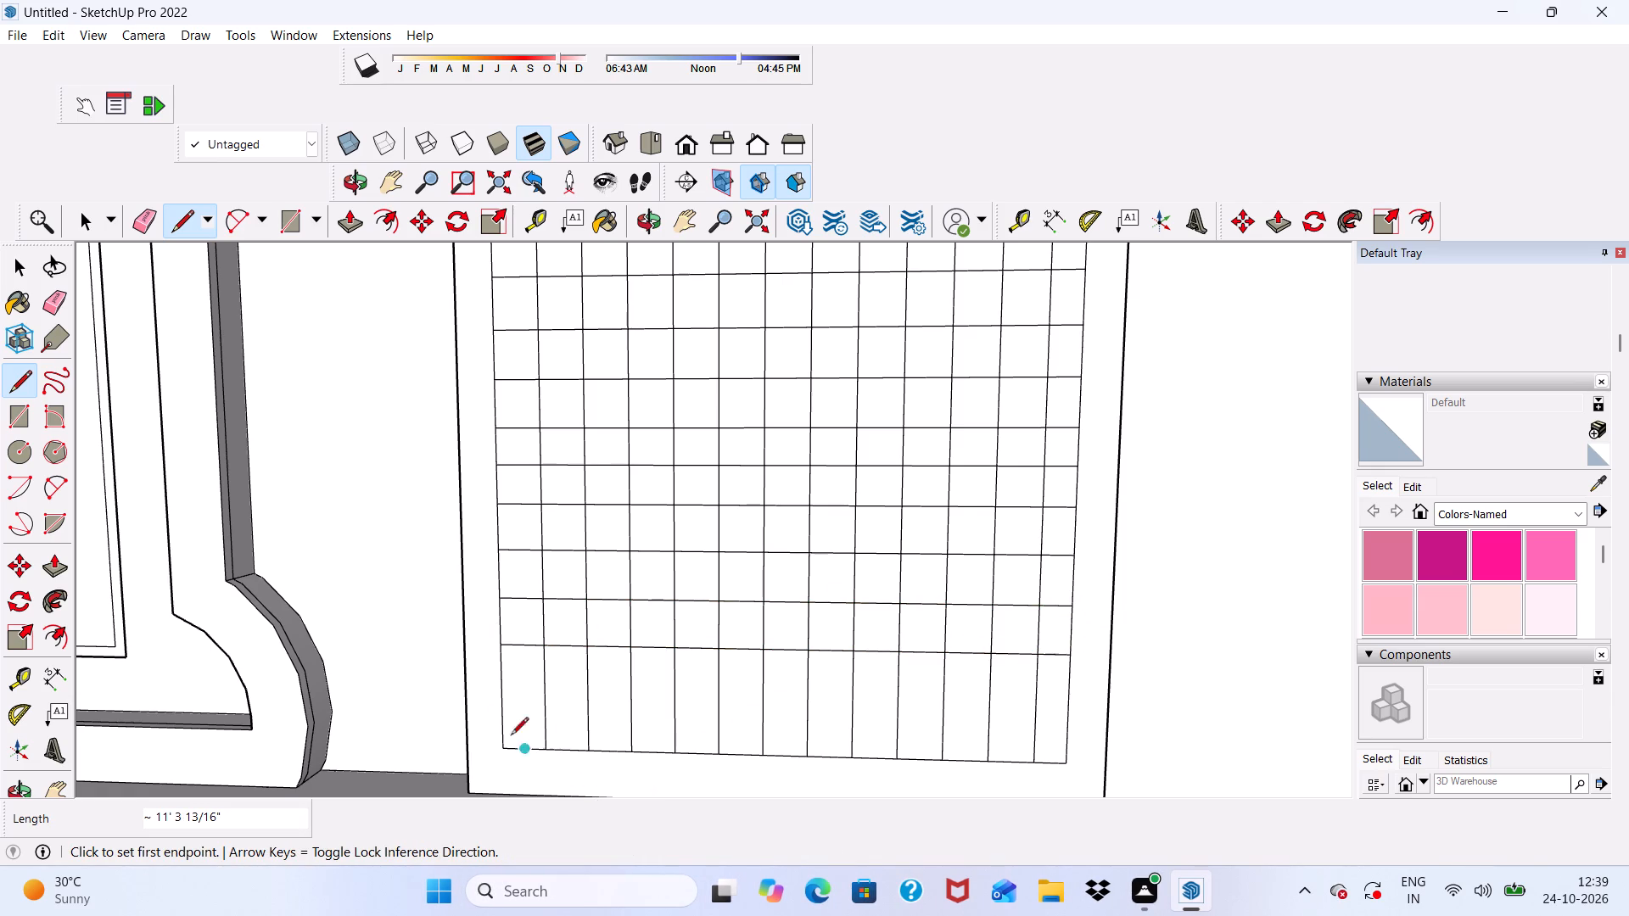
# Complete the panel grid with a last edge-to-edge horizontal line midway between the lowest grid line and the panel's bottom edge.
pyautogui.scroll(3, 493, 712)
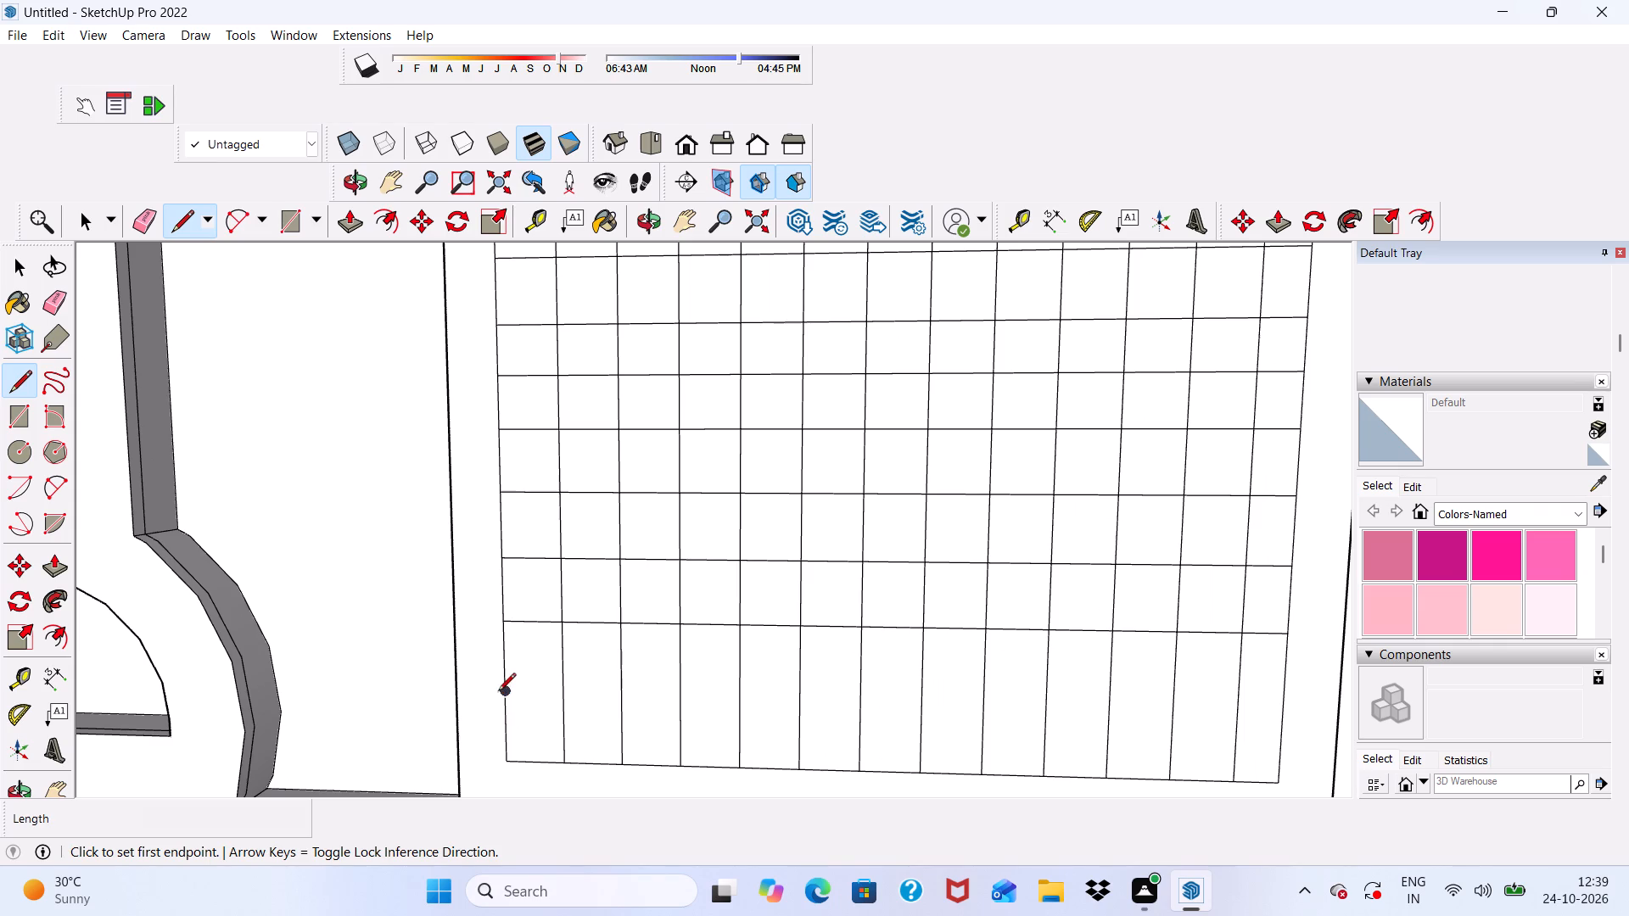
pyautogui.click(501, 695)
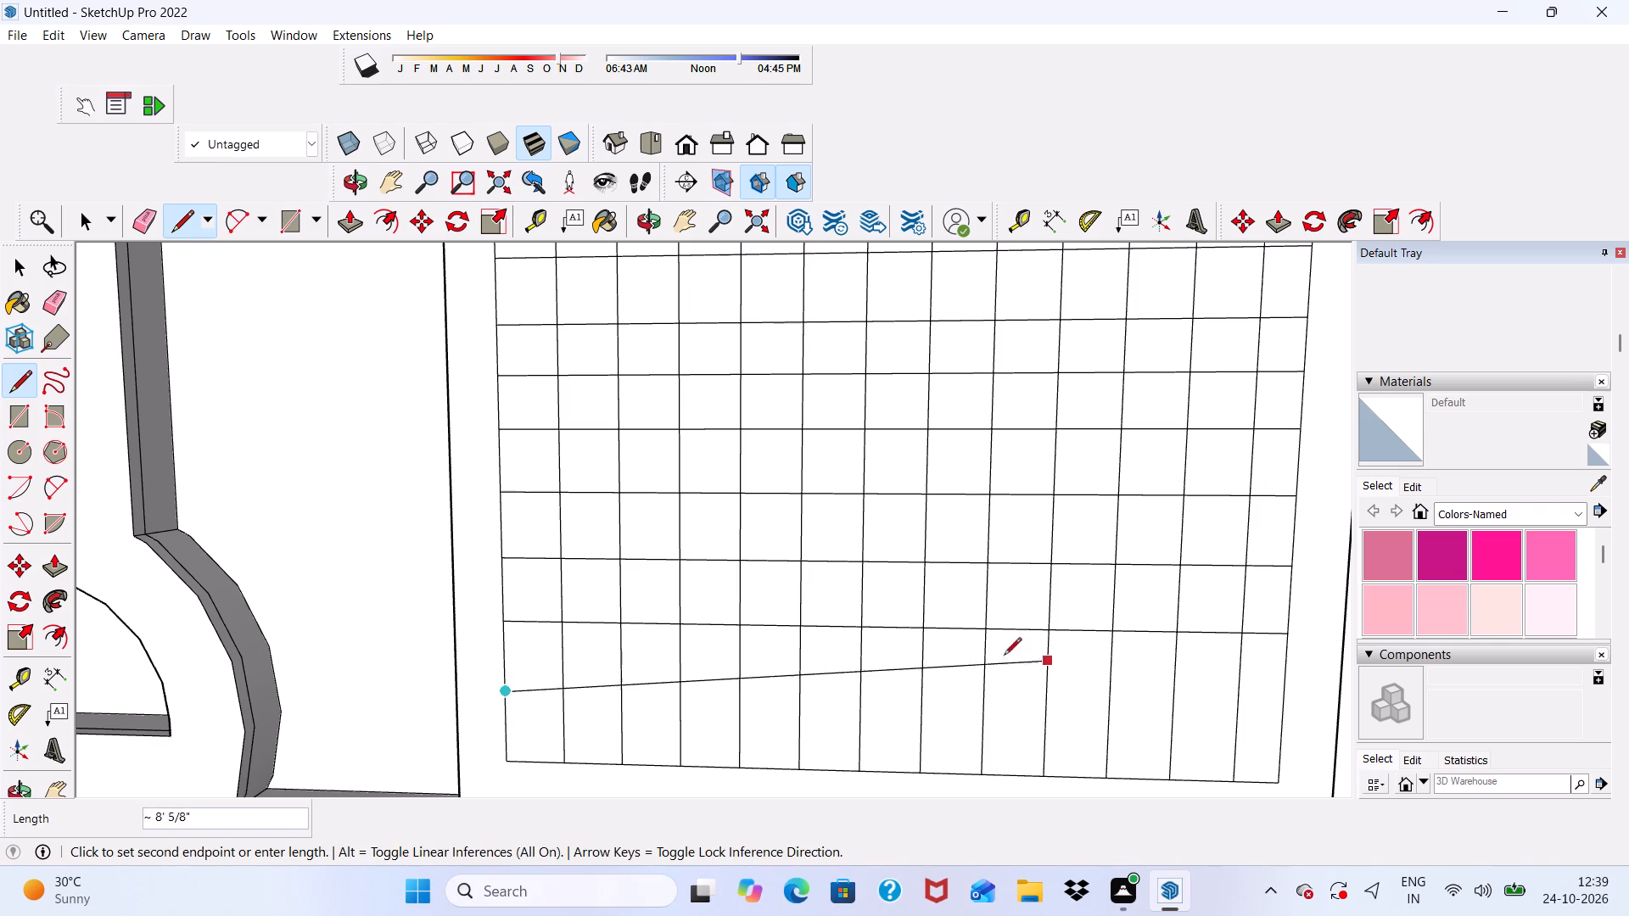
pyautogui.scroll(-4, 662, 654)
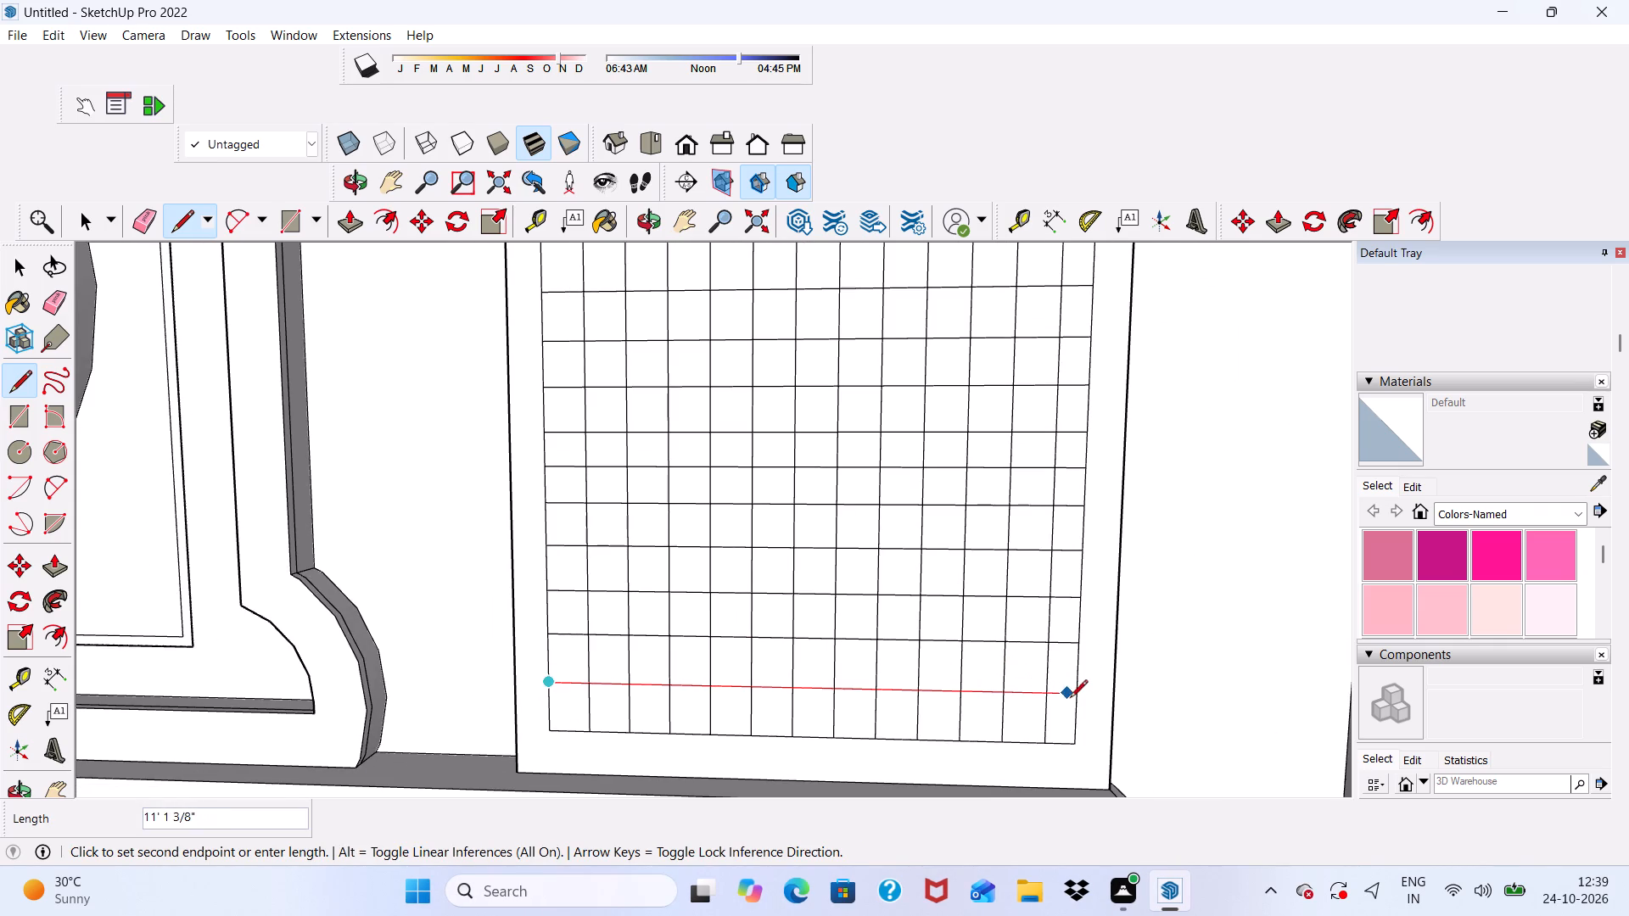
pyautogui.click(1072, 702)
pyautogui.scroll(-9, 698, 653)
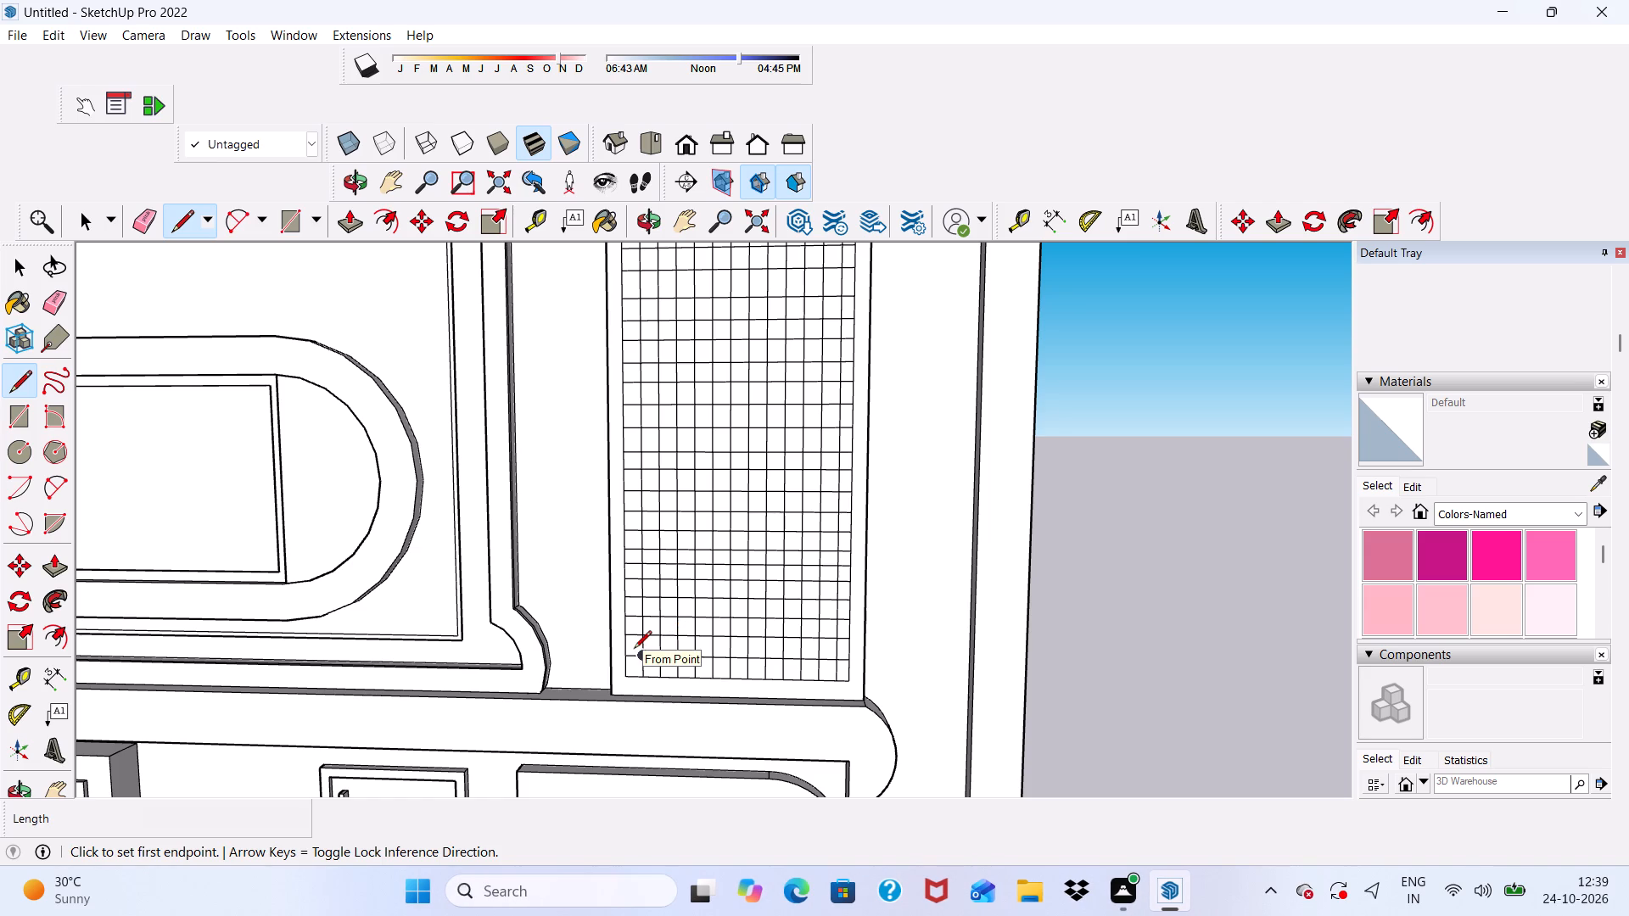
pyautogui.press('space')
pyautogui.scroll(-2, 606, 616)
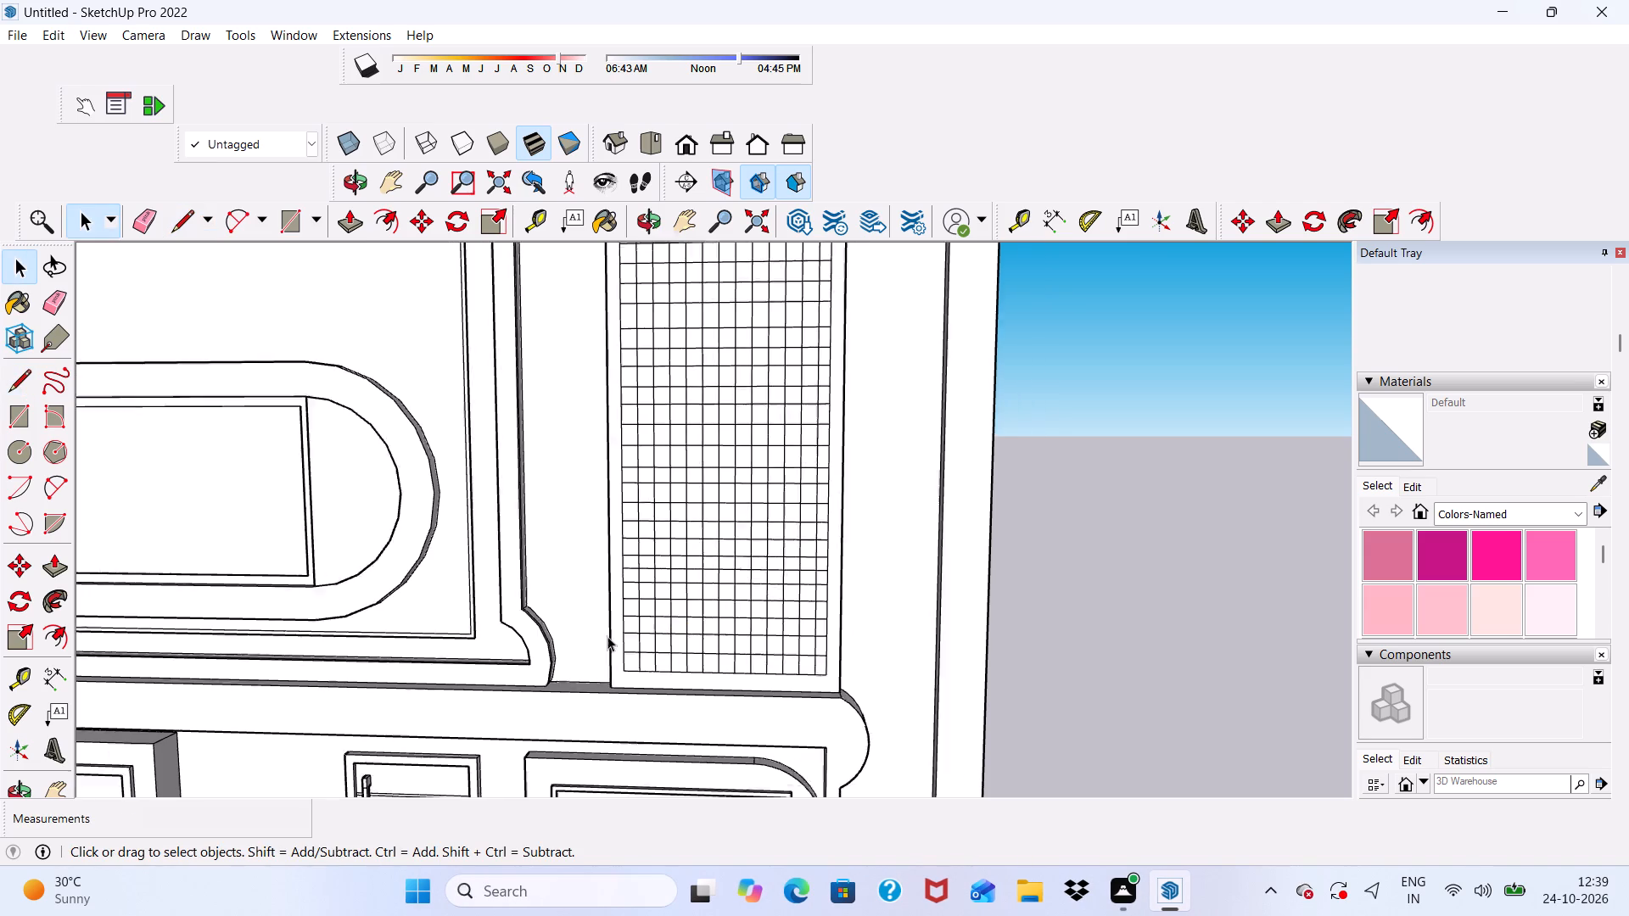
# Extrude the border frame around the tower's grid panel outward by 3".
pyautogui.scroll(-2, 607, 636)
pyautogui.scroll(12, 615, 660)
pyautogui.click(614, 655)
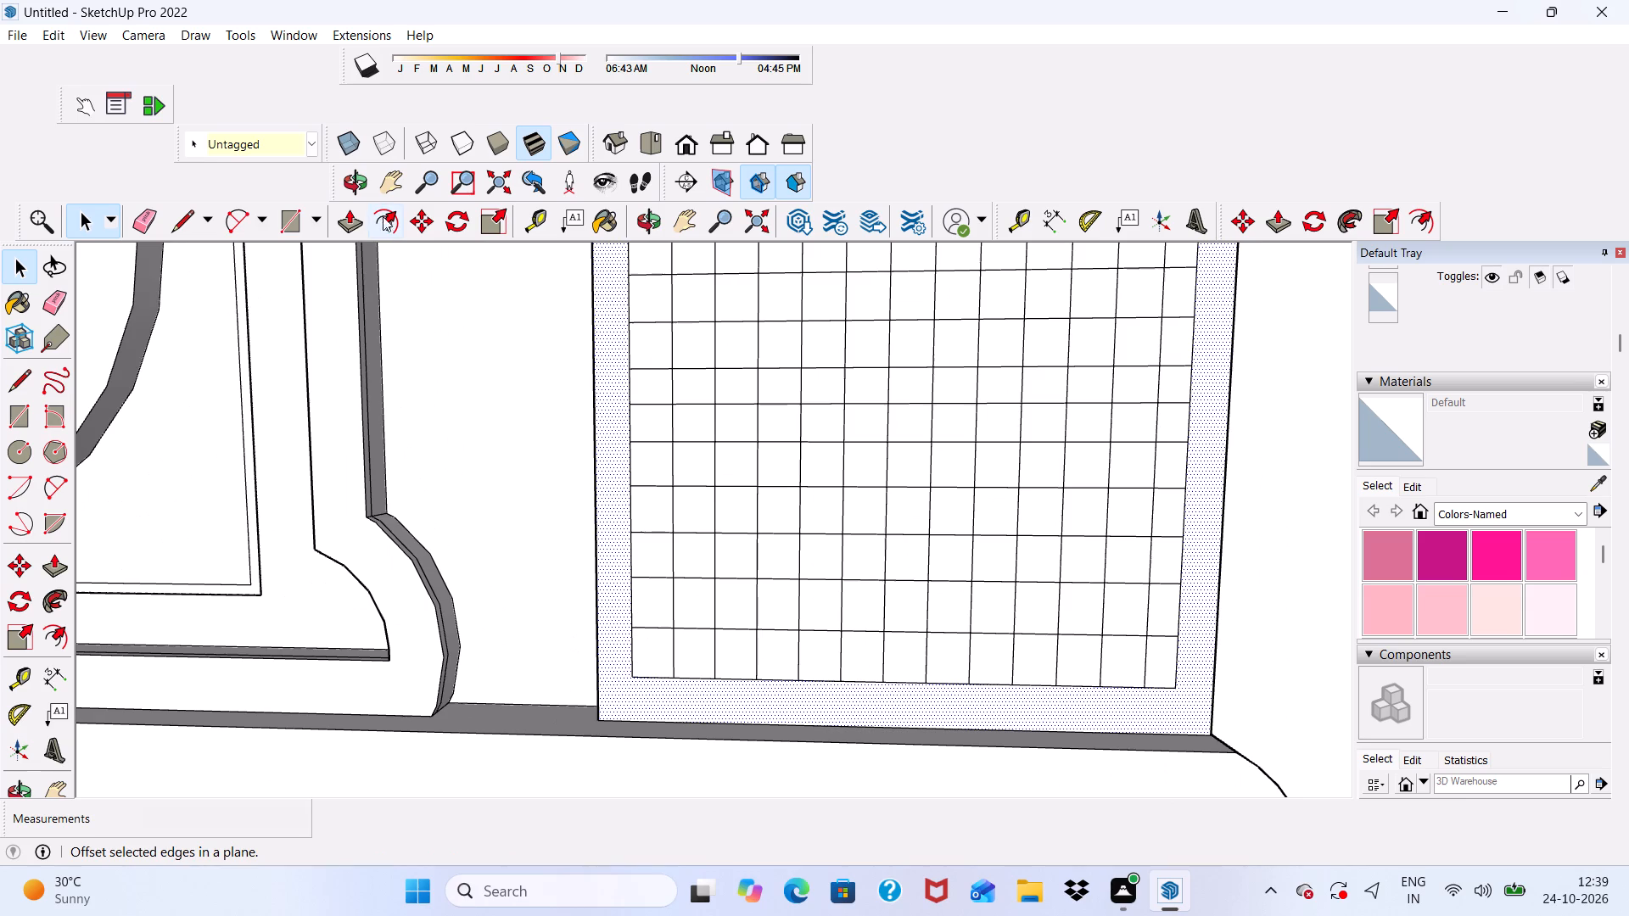
pyautogui.click(344, 225)
pyautogui.click(616, 474)
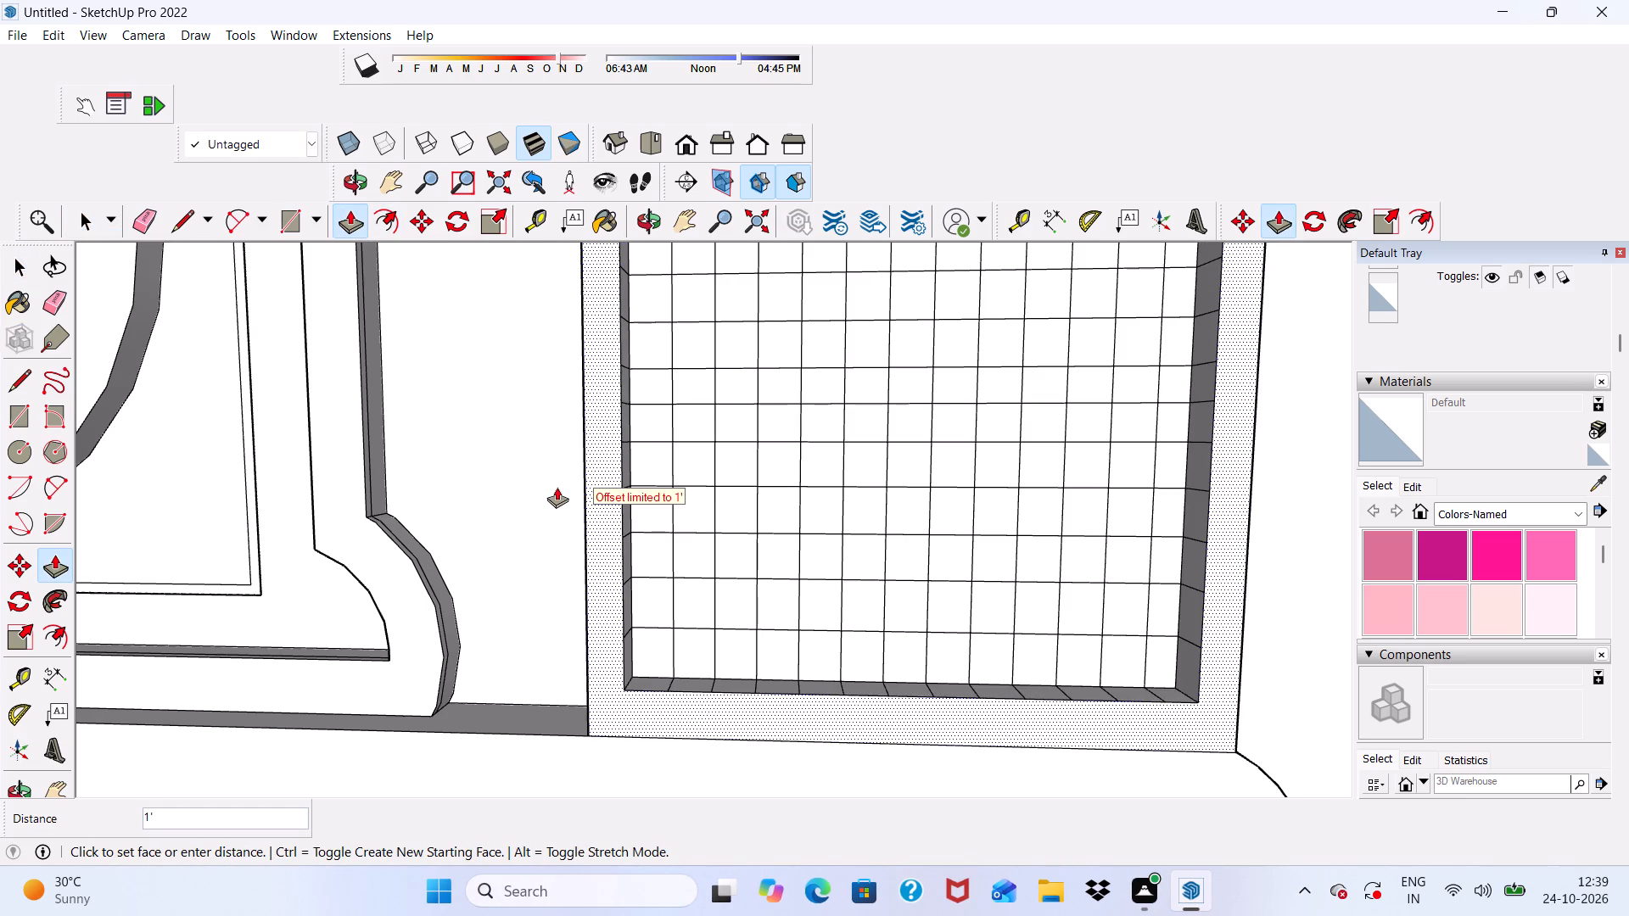
pyautogui.press('3')
pyautogui.hotkey('shift', '"')
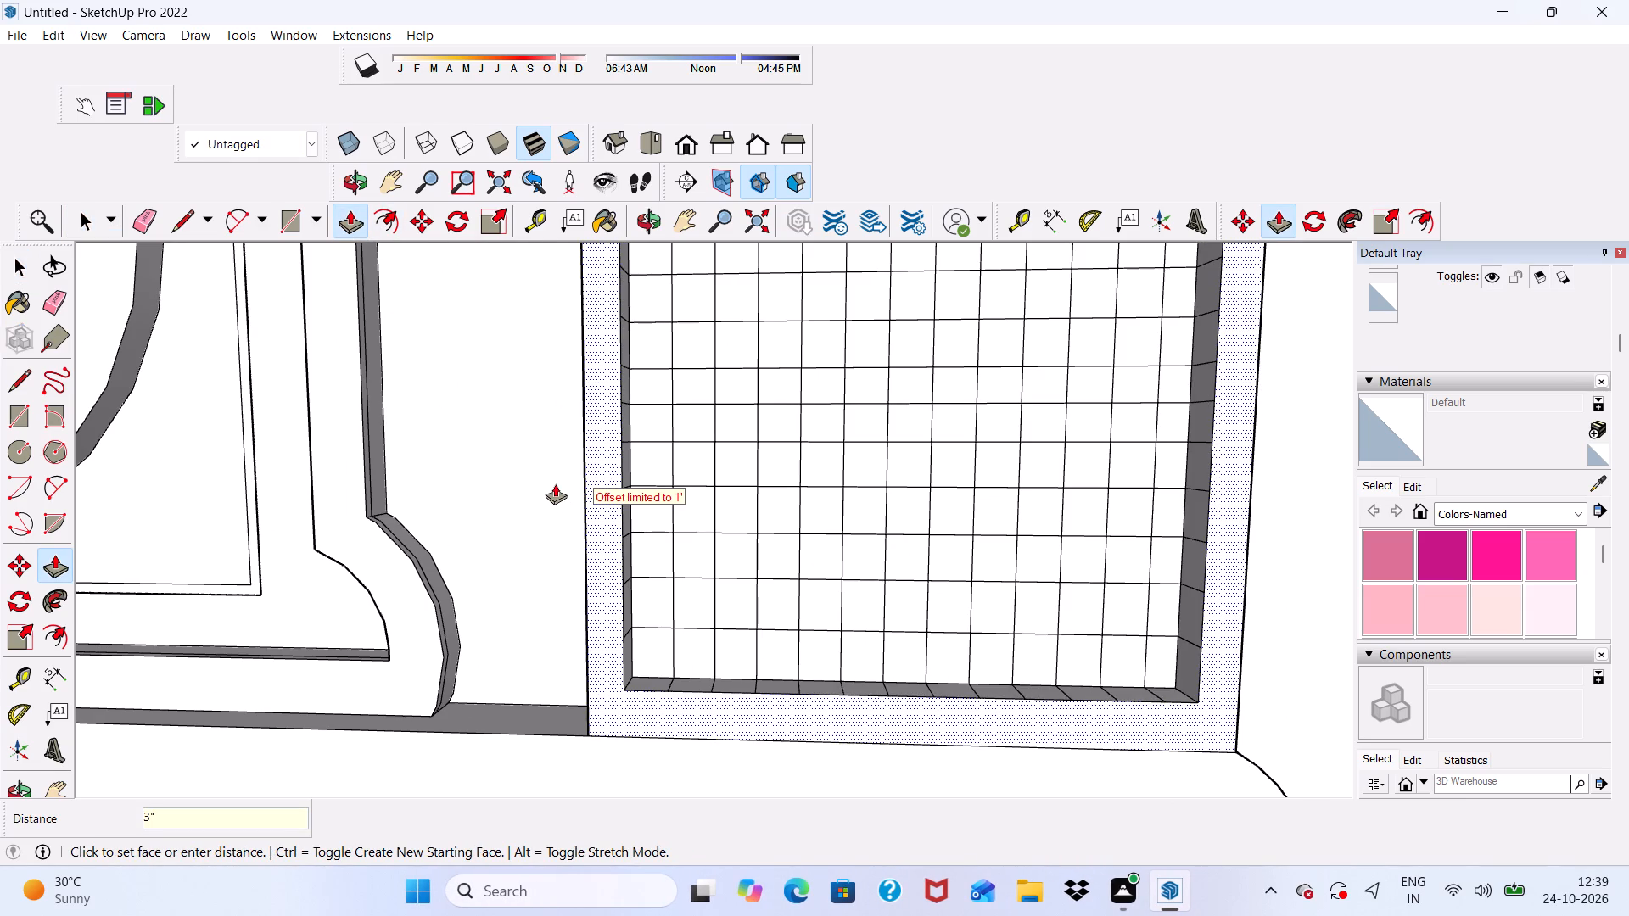
pyautogui.press('Return')
# Push/Pull the front face of the tower's round-cornered outer frame to align with the front of the grid panel's frame.
pyautogui.scroll(-15, 490, 489)
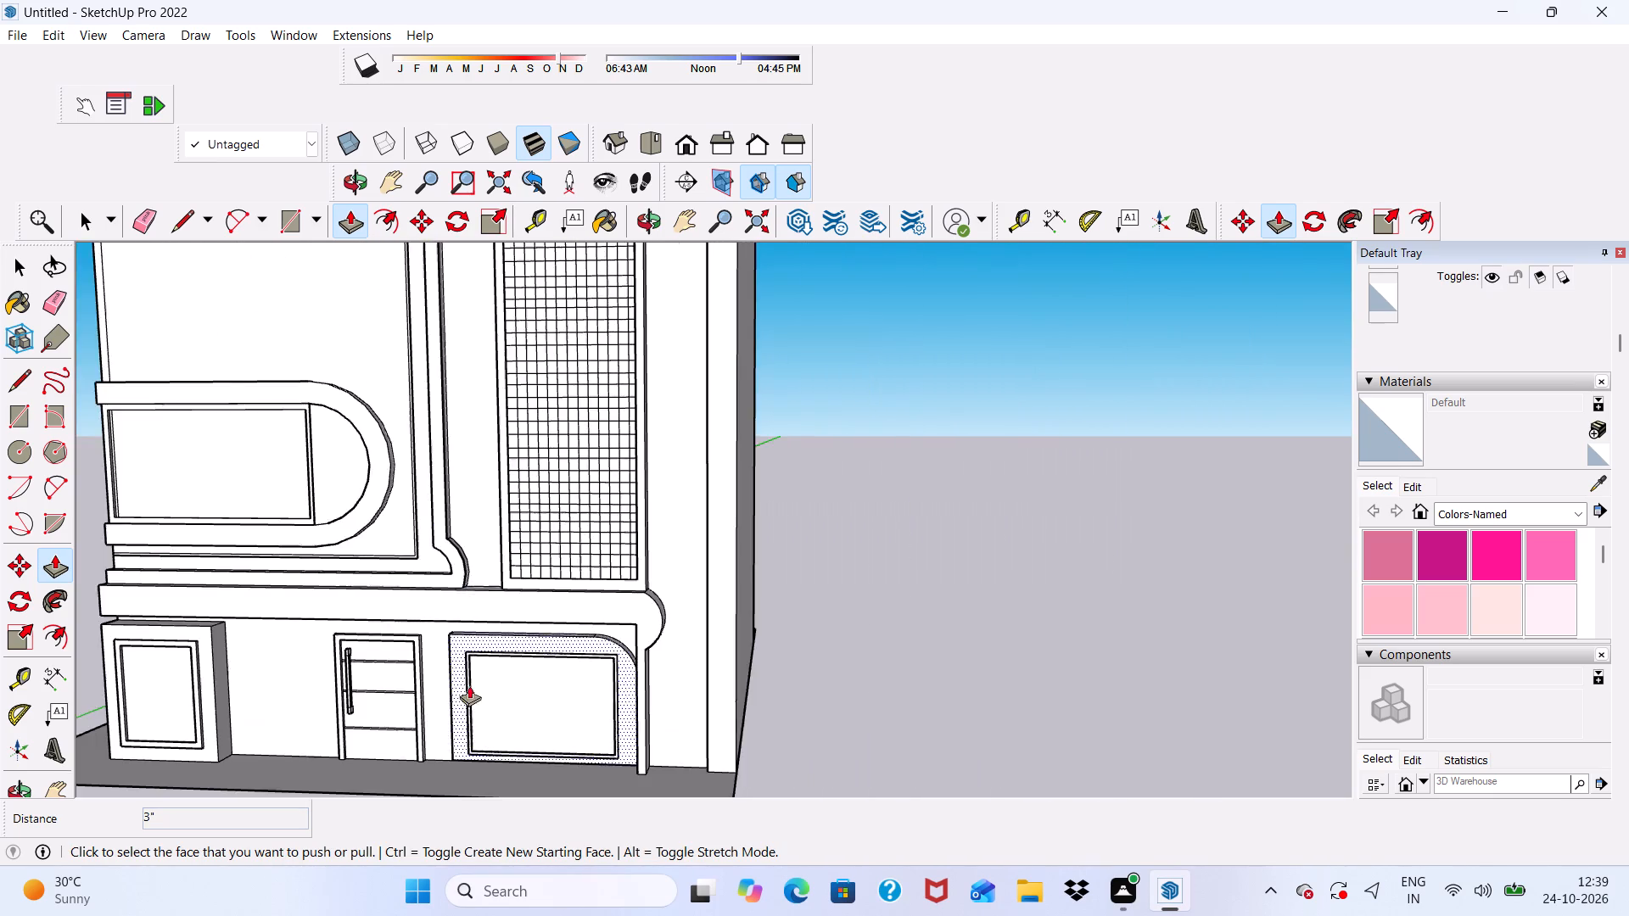
pyautogui.scroll(1, 459, 445)
pyautogui.scroll(-7, 461, 504)
pyautogui.scroll(14, 495, 148)
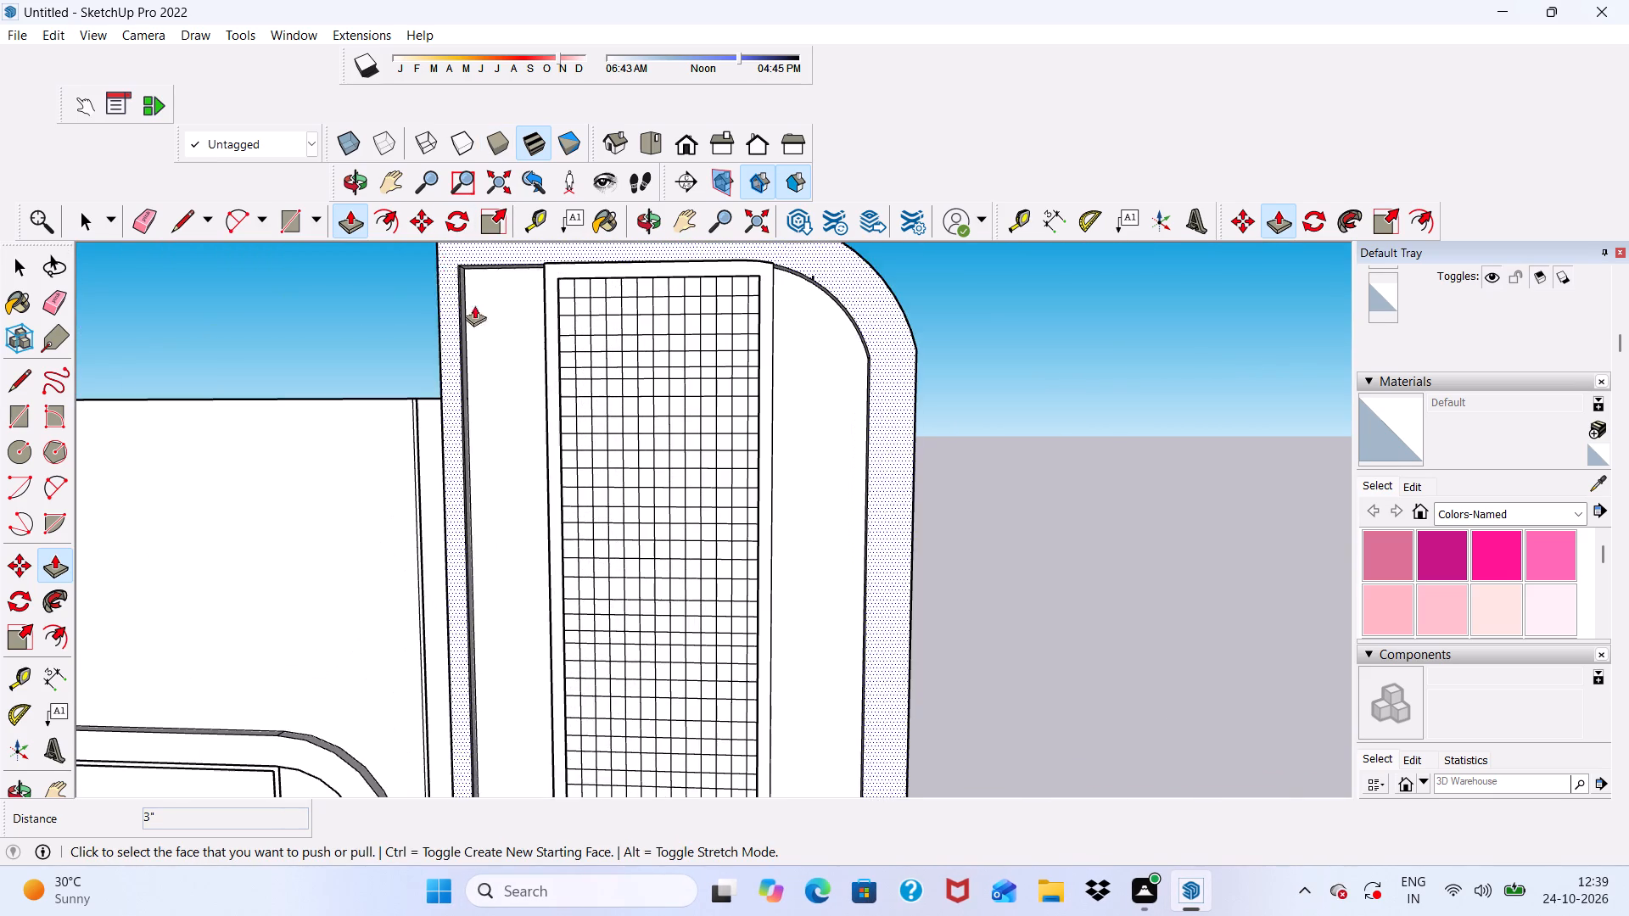
pyautogui.moveTo(524, 349); pyautogui.dragTo(443, 610, button='middle')
pyautogui.scroll(3, 474, 305)
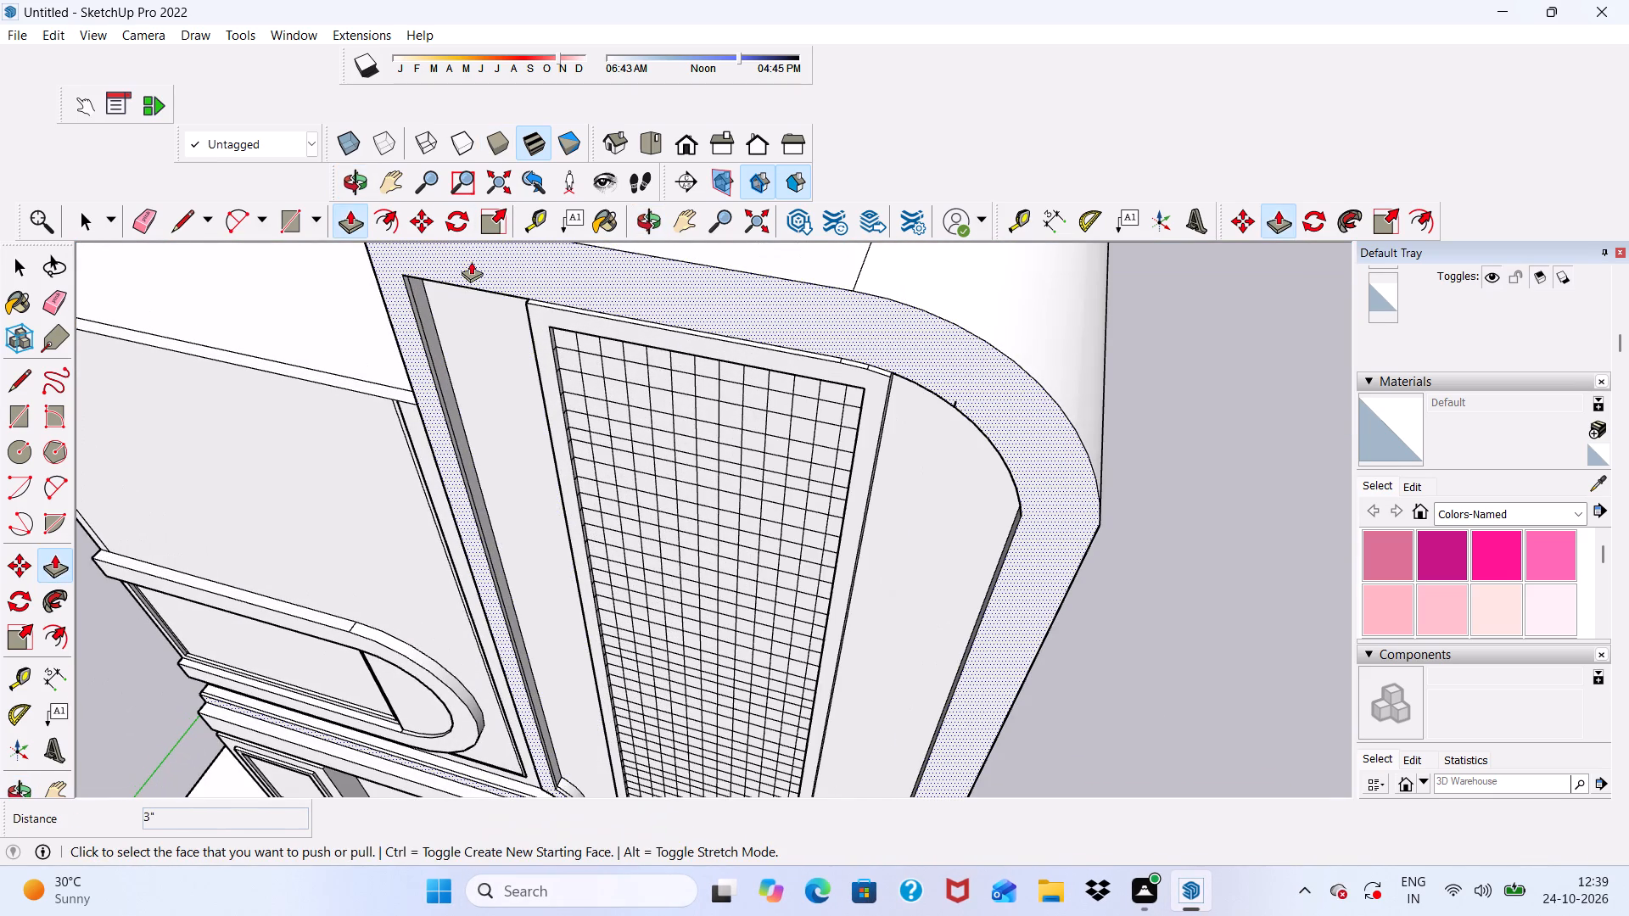
pyautogui.click(471, 261)
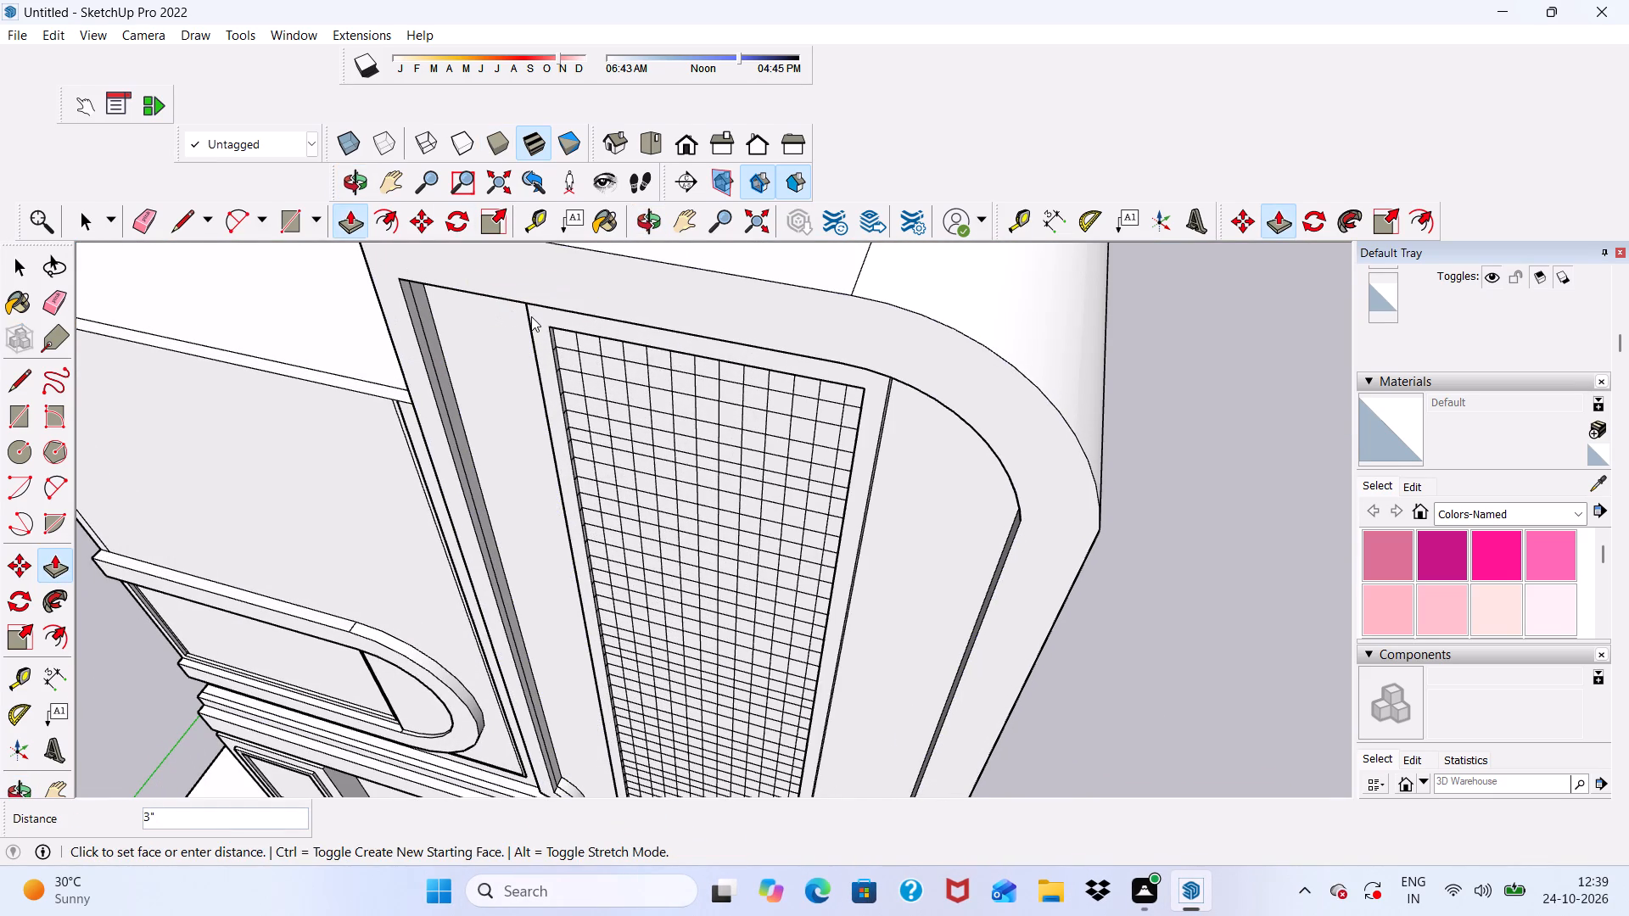
pyautogui.scroll(3, 531, 316)
pyautogui.scroll(-4, 531, 316)
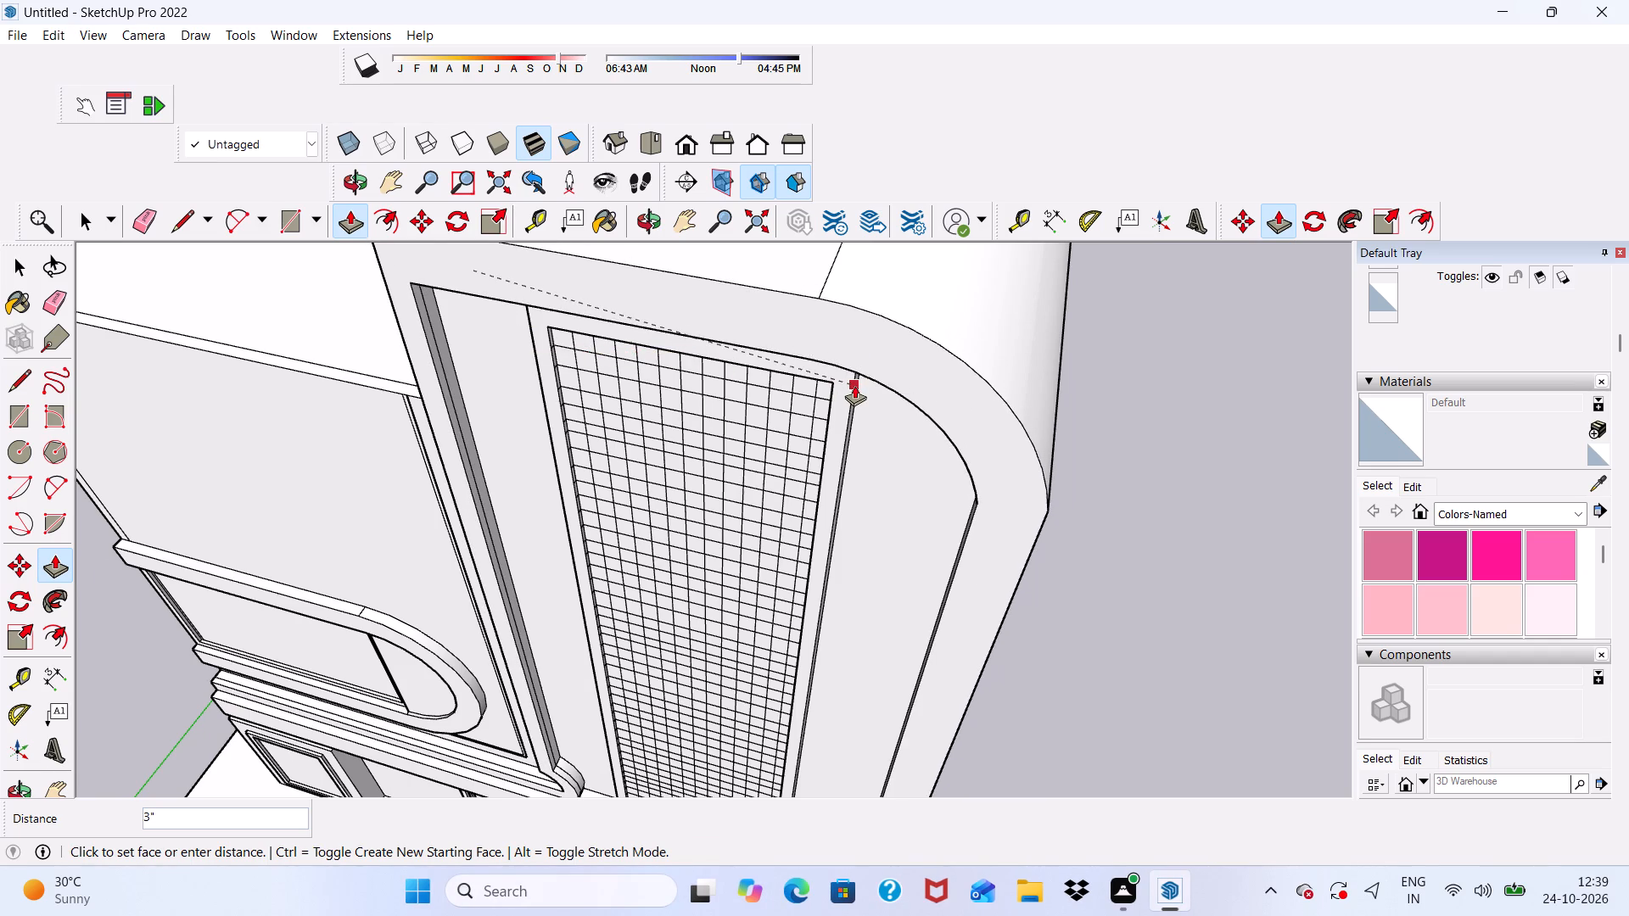
pyautogui.click(854, 385)
# Erase the leftover edge along the inner side of the tower's outer frame.
pyautogui.scroll(-2, 443, 366)
pyautogui.moveTo(441, 391); pyautogui.dragTo(322, 275, button='middle')
pyautogui.click(151, 216)
pyautogui.scroll(2, 495, 342)
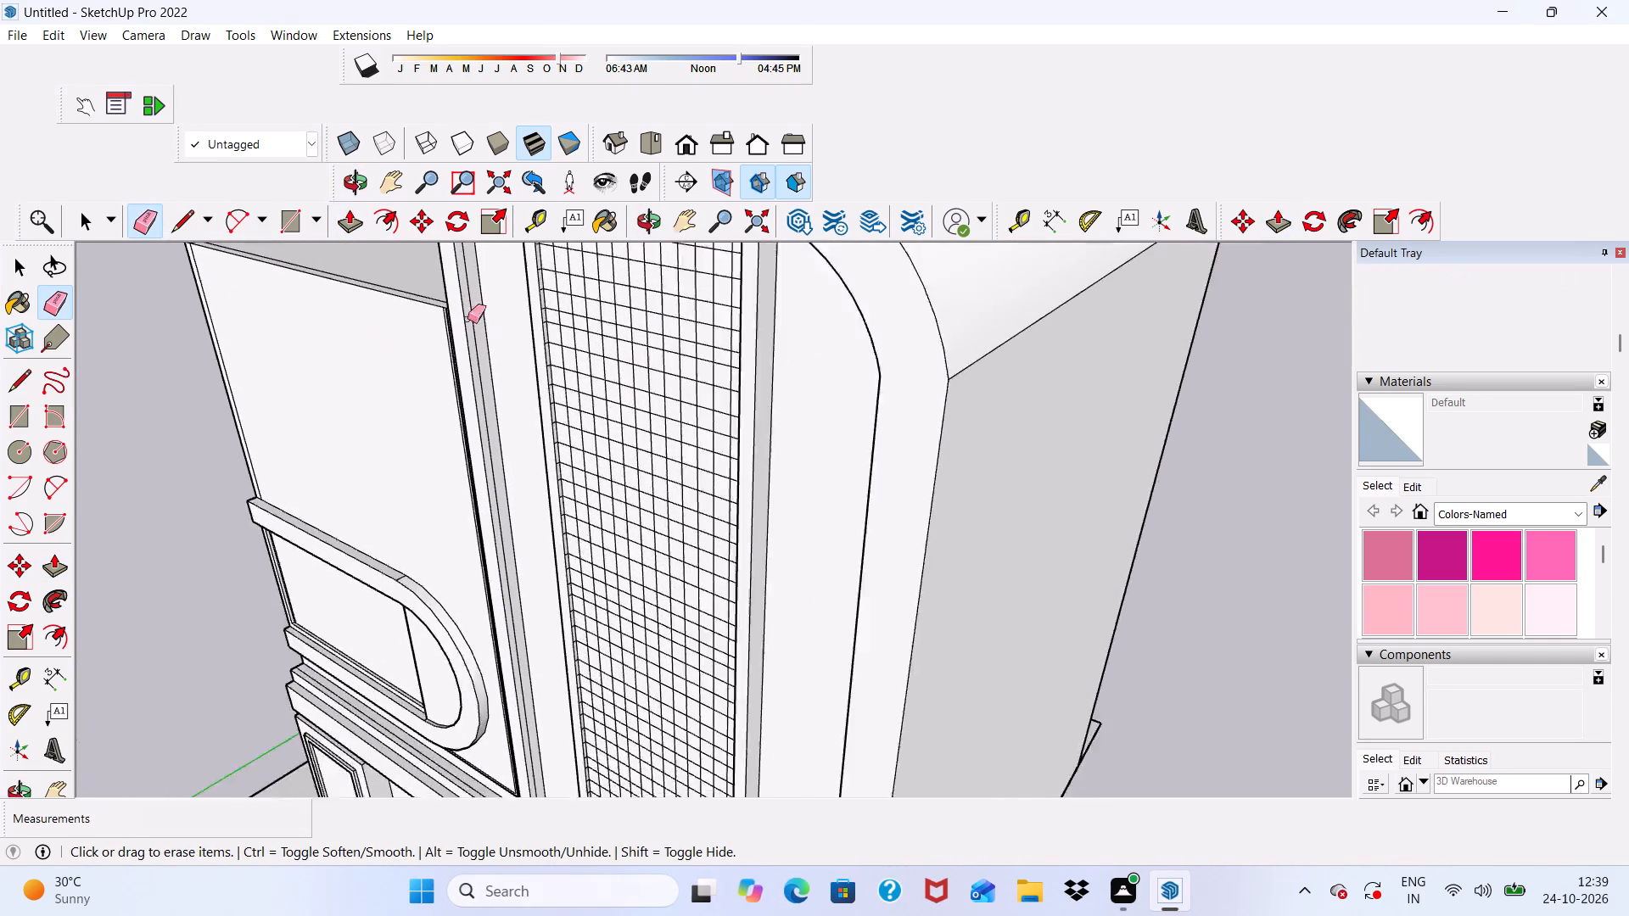
pyautogui.scroll(10, 467, 319)
pyautogui.moveTo(489, 310); pyautogui.dragTo(522, 314)
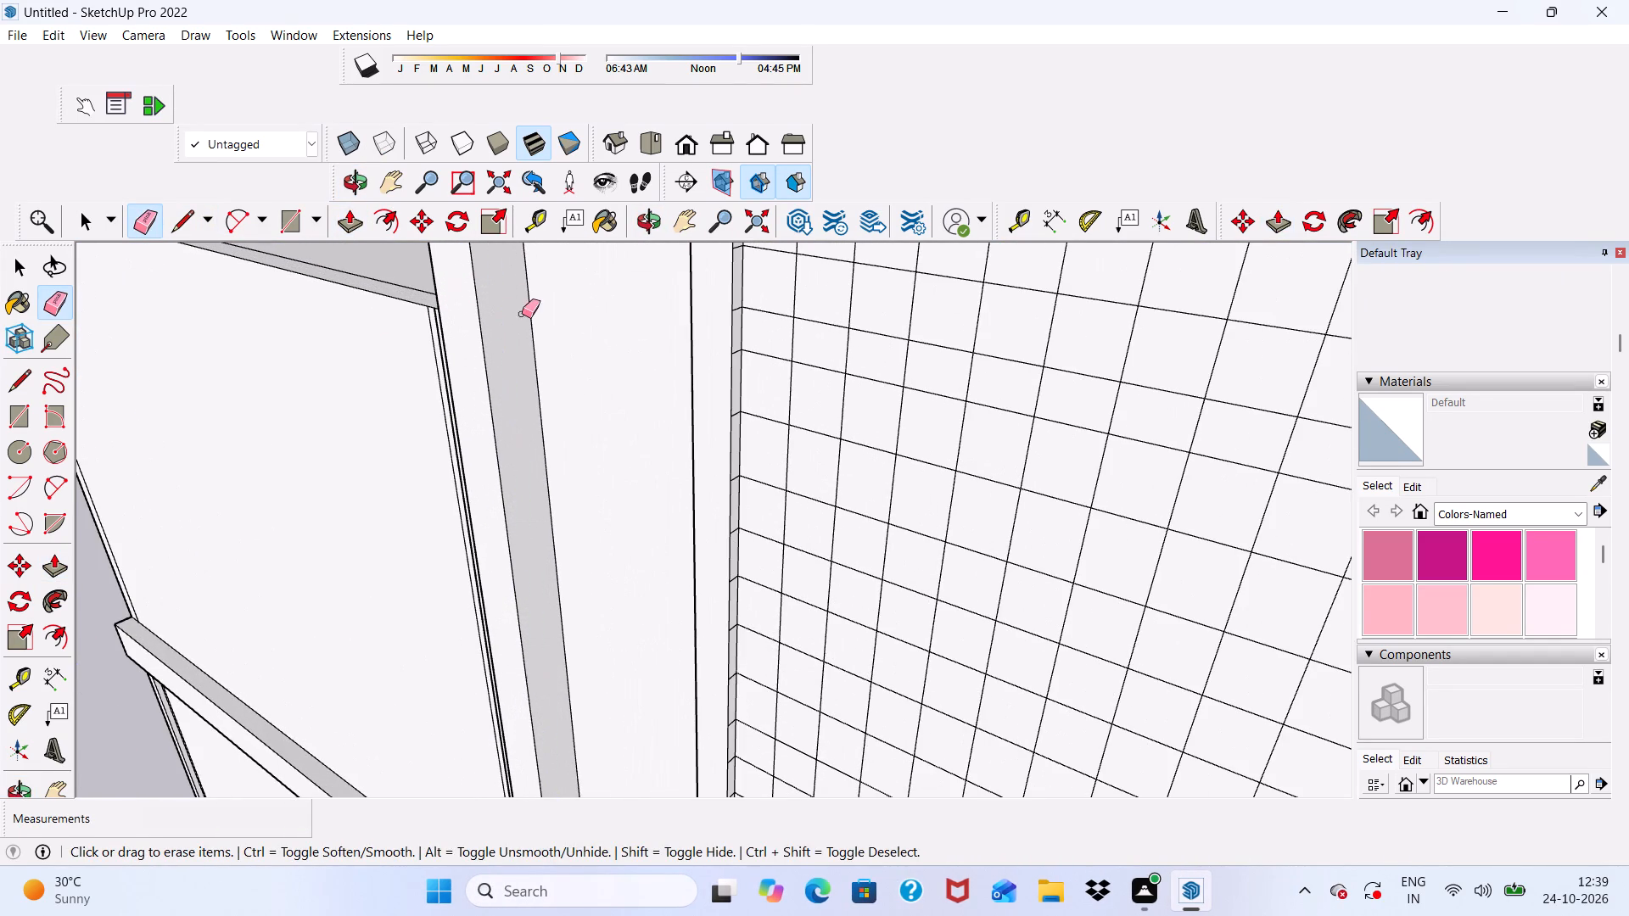
# Examine the whole building from the side, front, above and below, checking the tower, round-ended facade frame and ground floor.
pyautogui.scroll(-15, 257, 361)
pyautogui.moveTo(275, 471); pyautogui.dragTo(602, 374, button='middle')
pyautogui.moveTo(647, 442); pyautogui.dragTo(691, 392, button='middle')
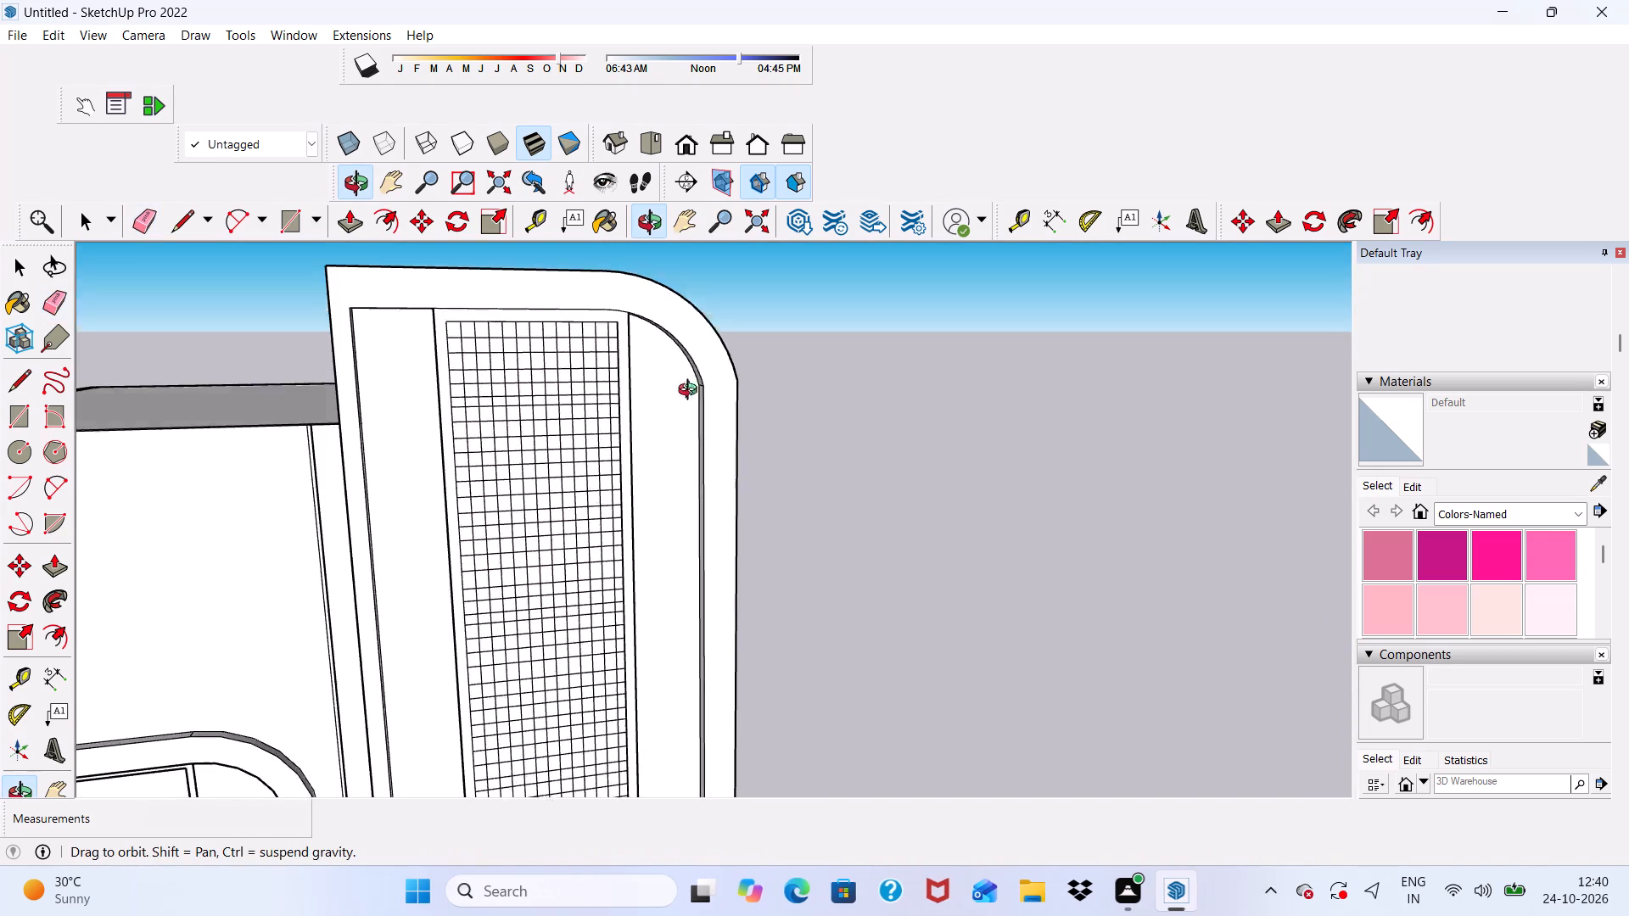
pyautogui.moveTo(691, 392); pyautogui.dragTo(131, 391, button='middle')
pyautogui.press('space')
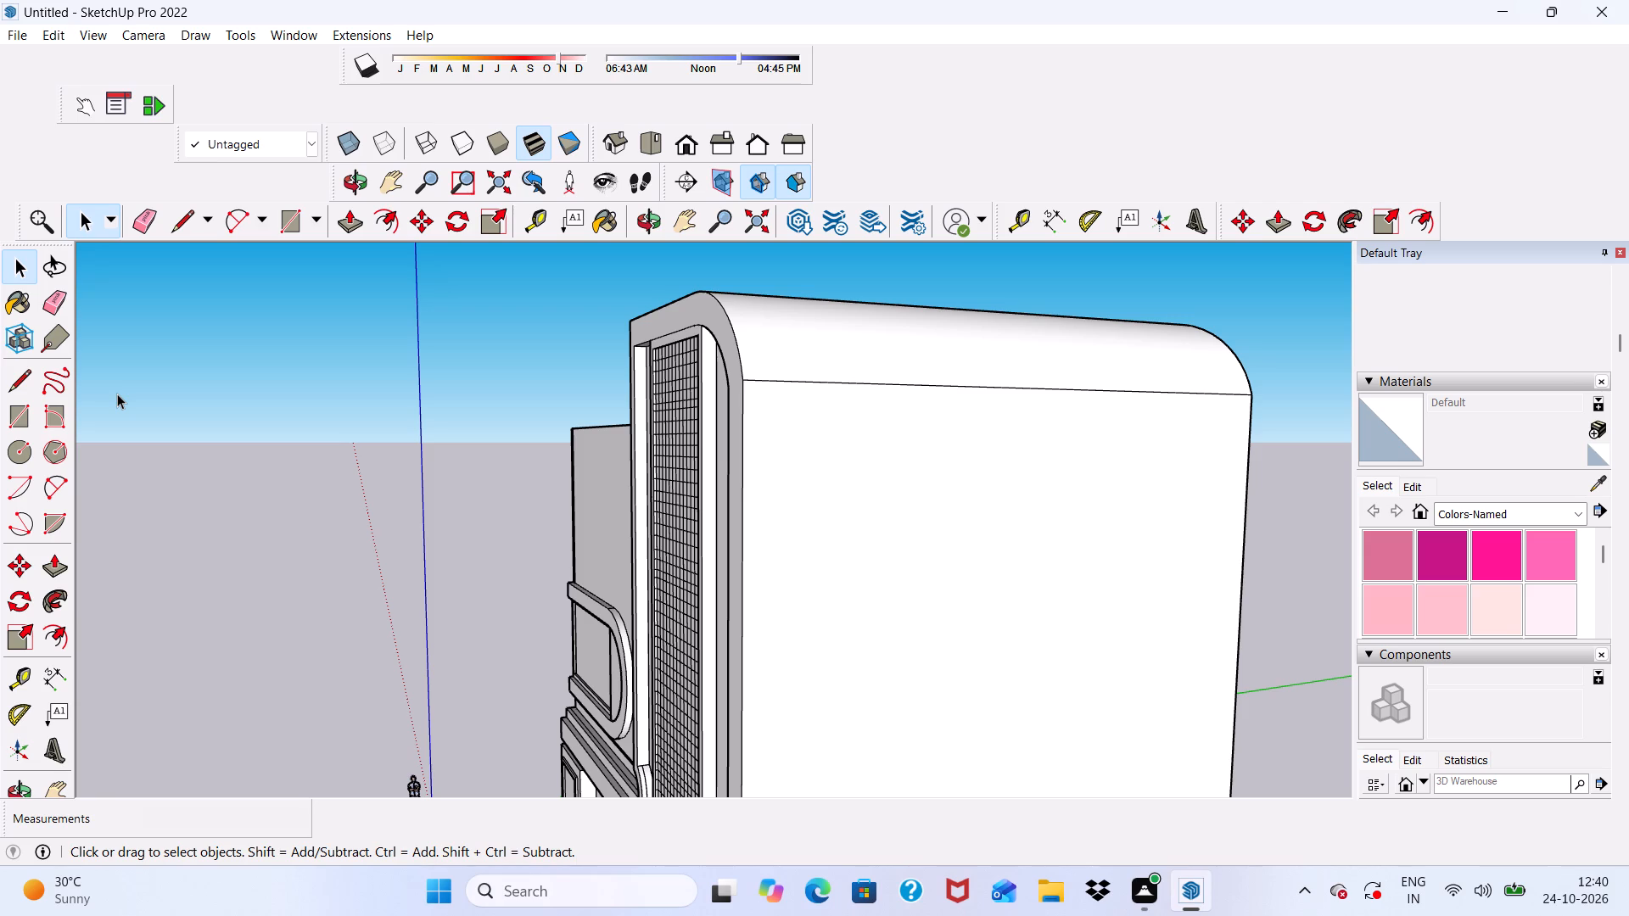
pyautogui.scroll(-4, 191, 533)
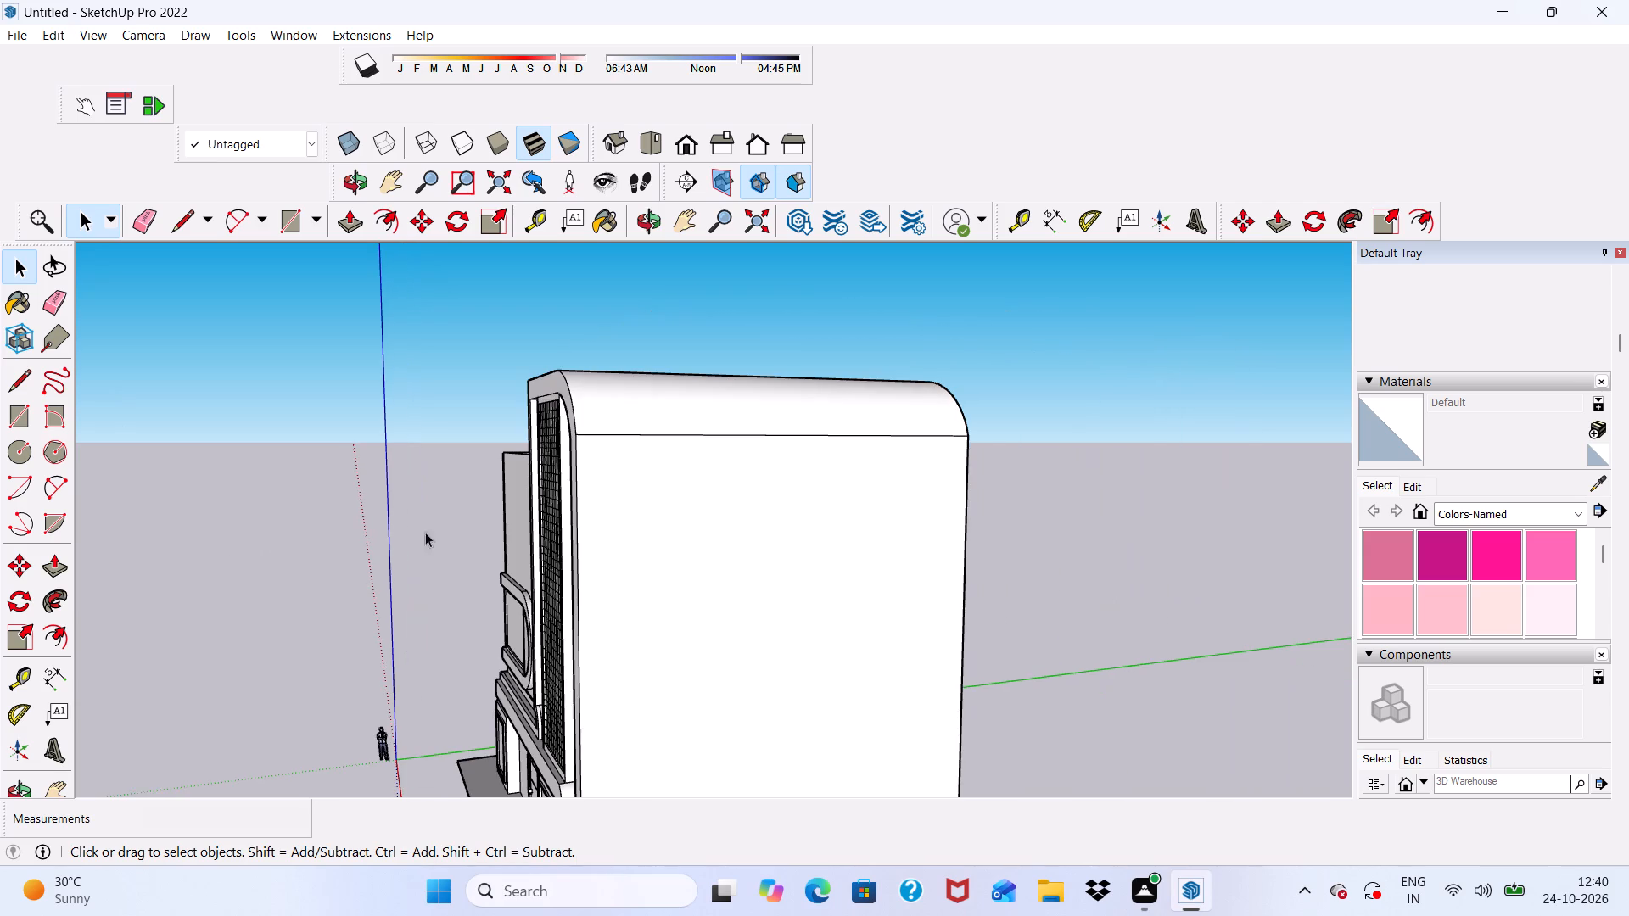
pyautogui.moveTo(449, 539); pyautogui.dragTo(746, 395, button='middle')
pyautogui.scroll(-1, 727, 382)
pyautogui.click(686, 132)
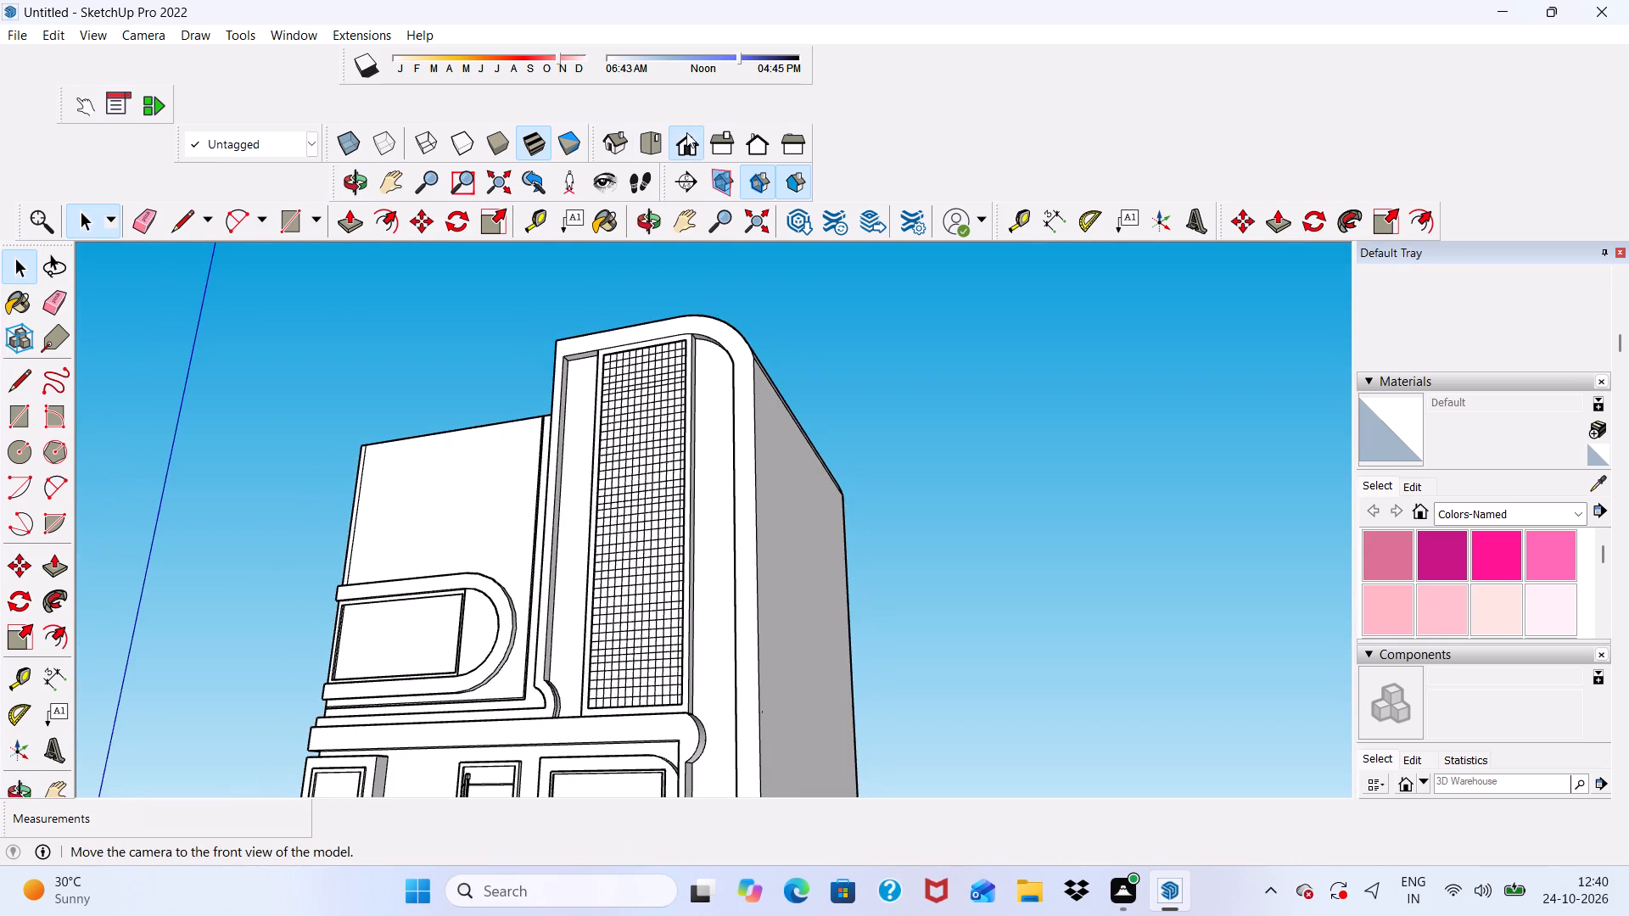
pyautogui.scroll(-3, 322, 505)
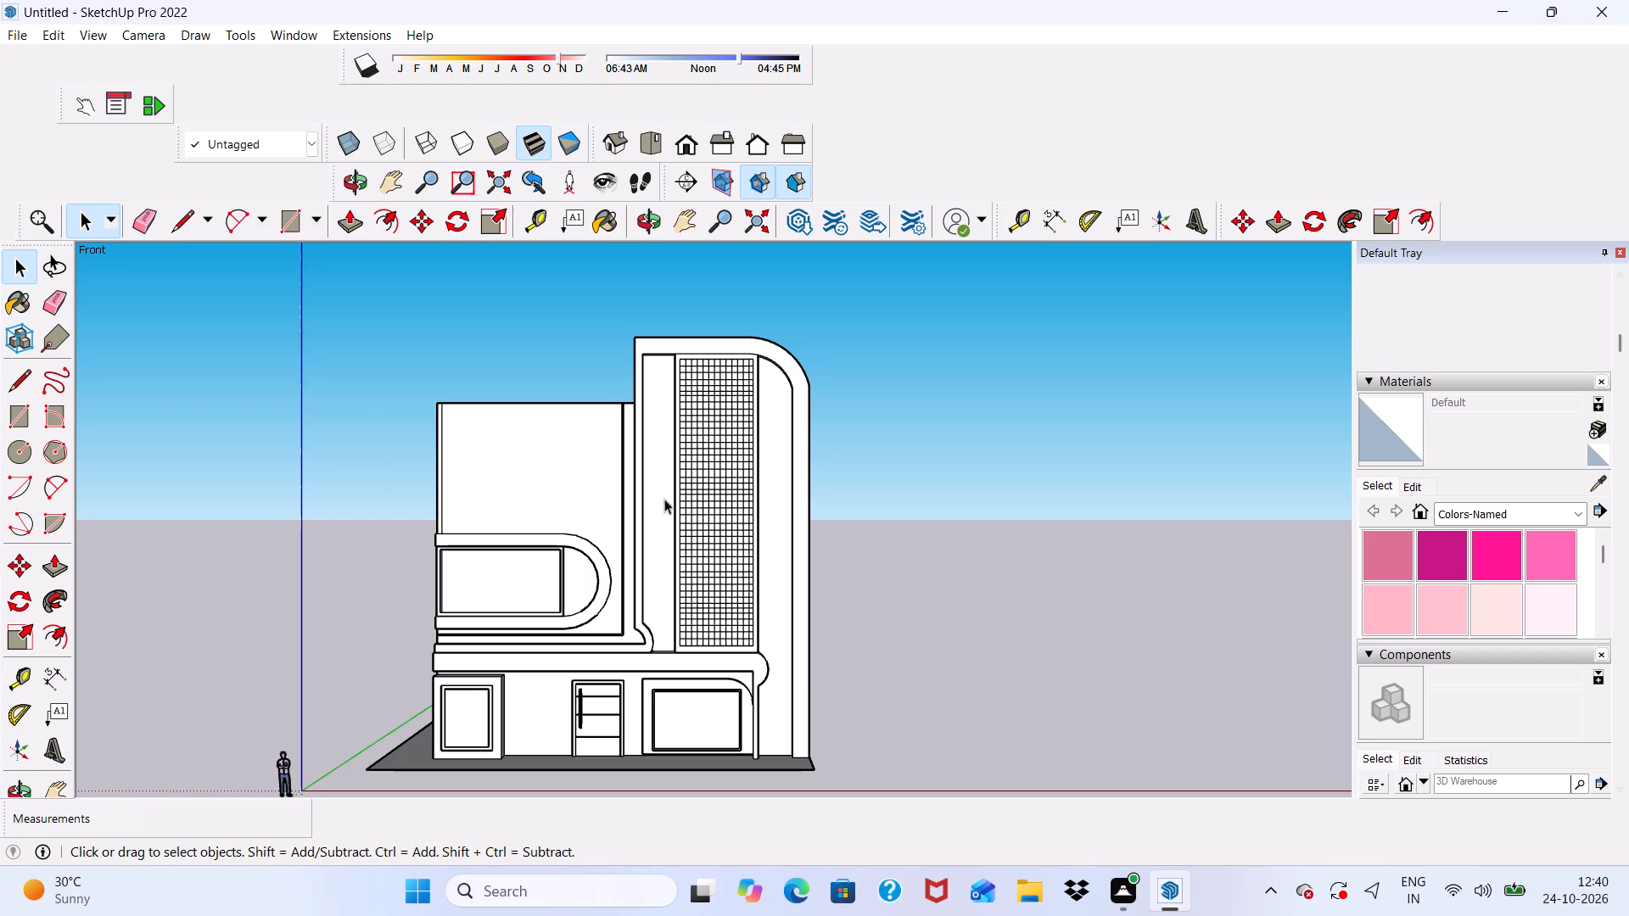
pyautogui.scroll(-1, 553, 577)
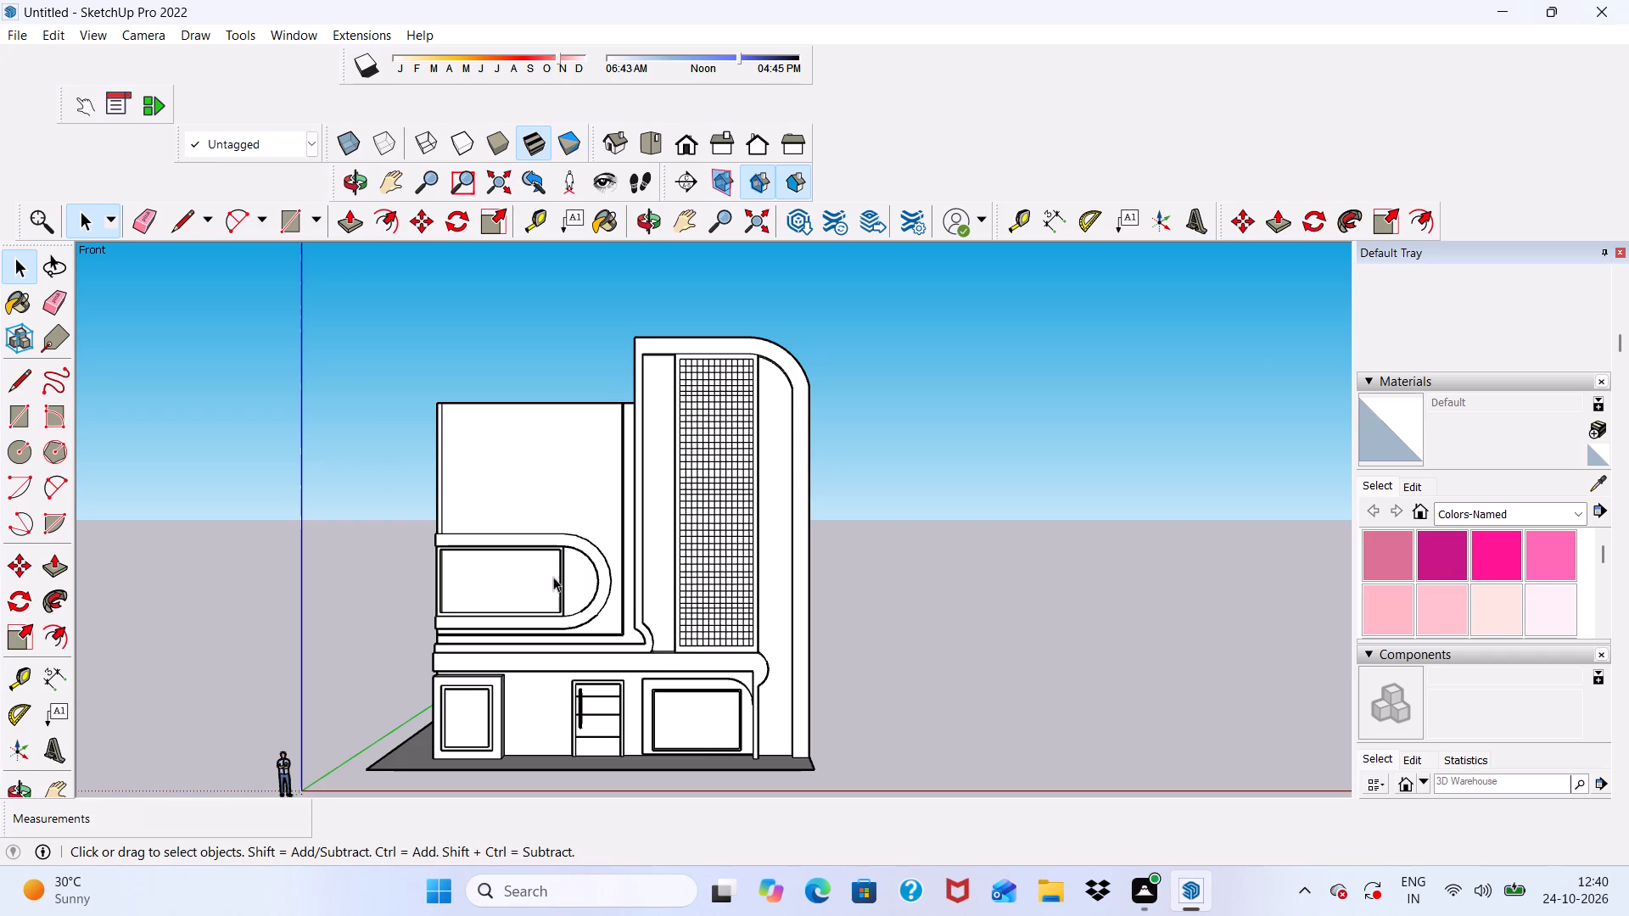
pyautogui.scroll(-6, 553, 577)
pyautogui.moveTo(545, 571); pyautogui.dragTo(537, 640, button='middle')
pyautogui.scroll(5, 546, 547)
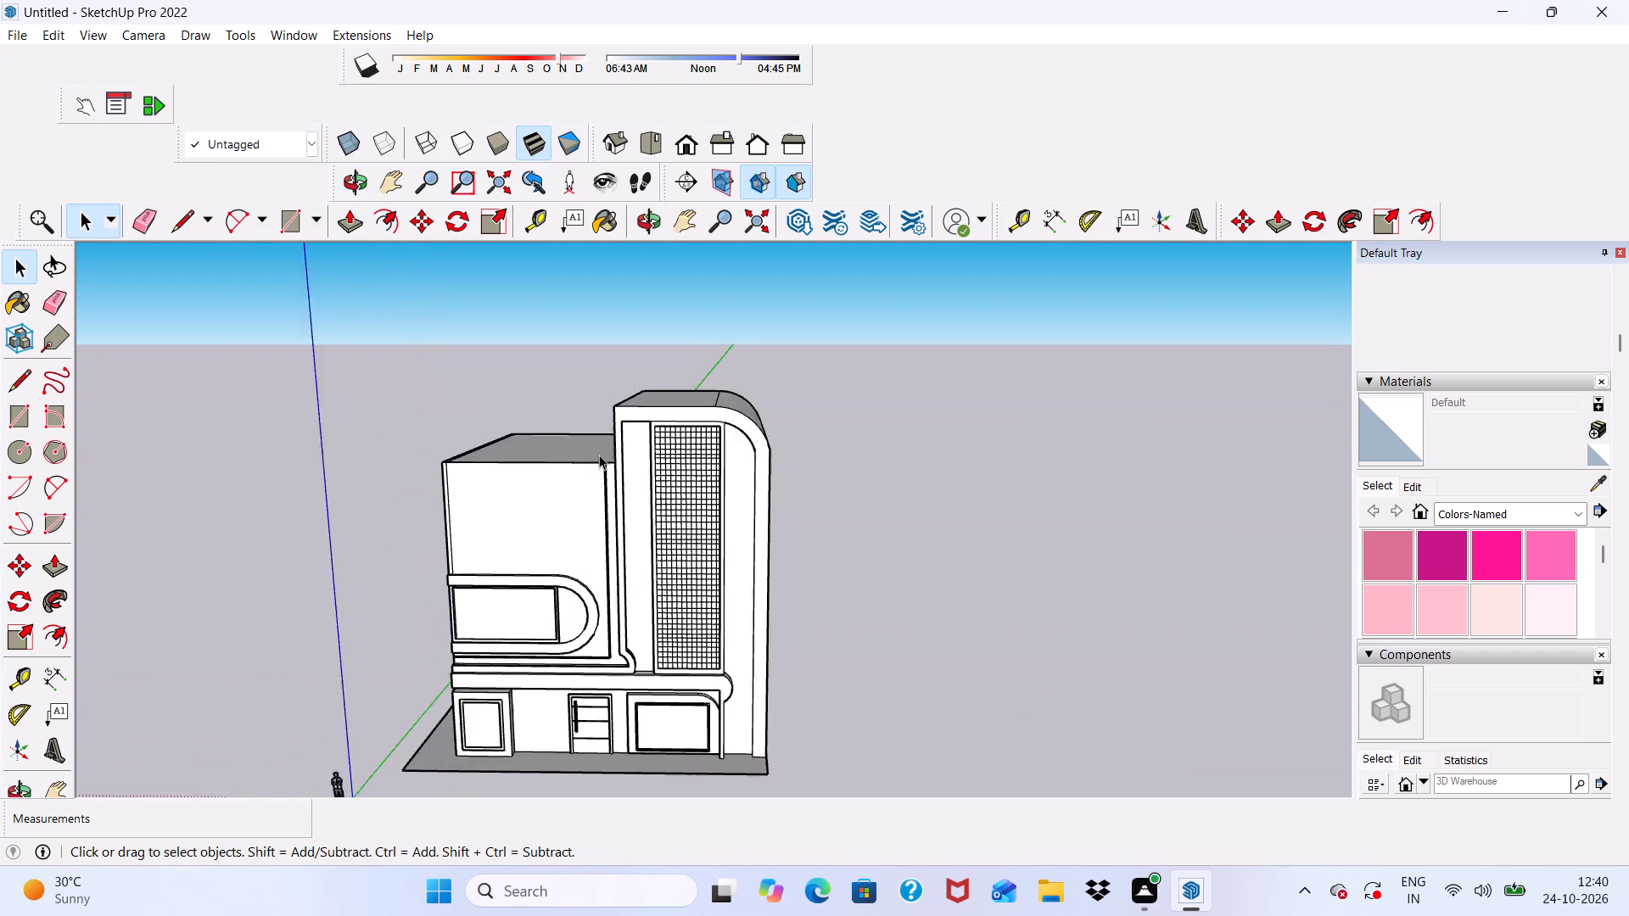
pyautogui.scroll(5, 599, 455)
pyautogui.moveTo(746, 378); pyautogui.dragTo(965, 338, button='middle')
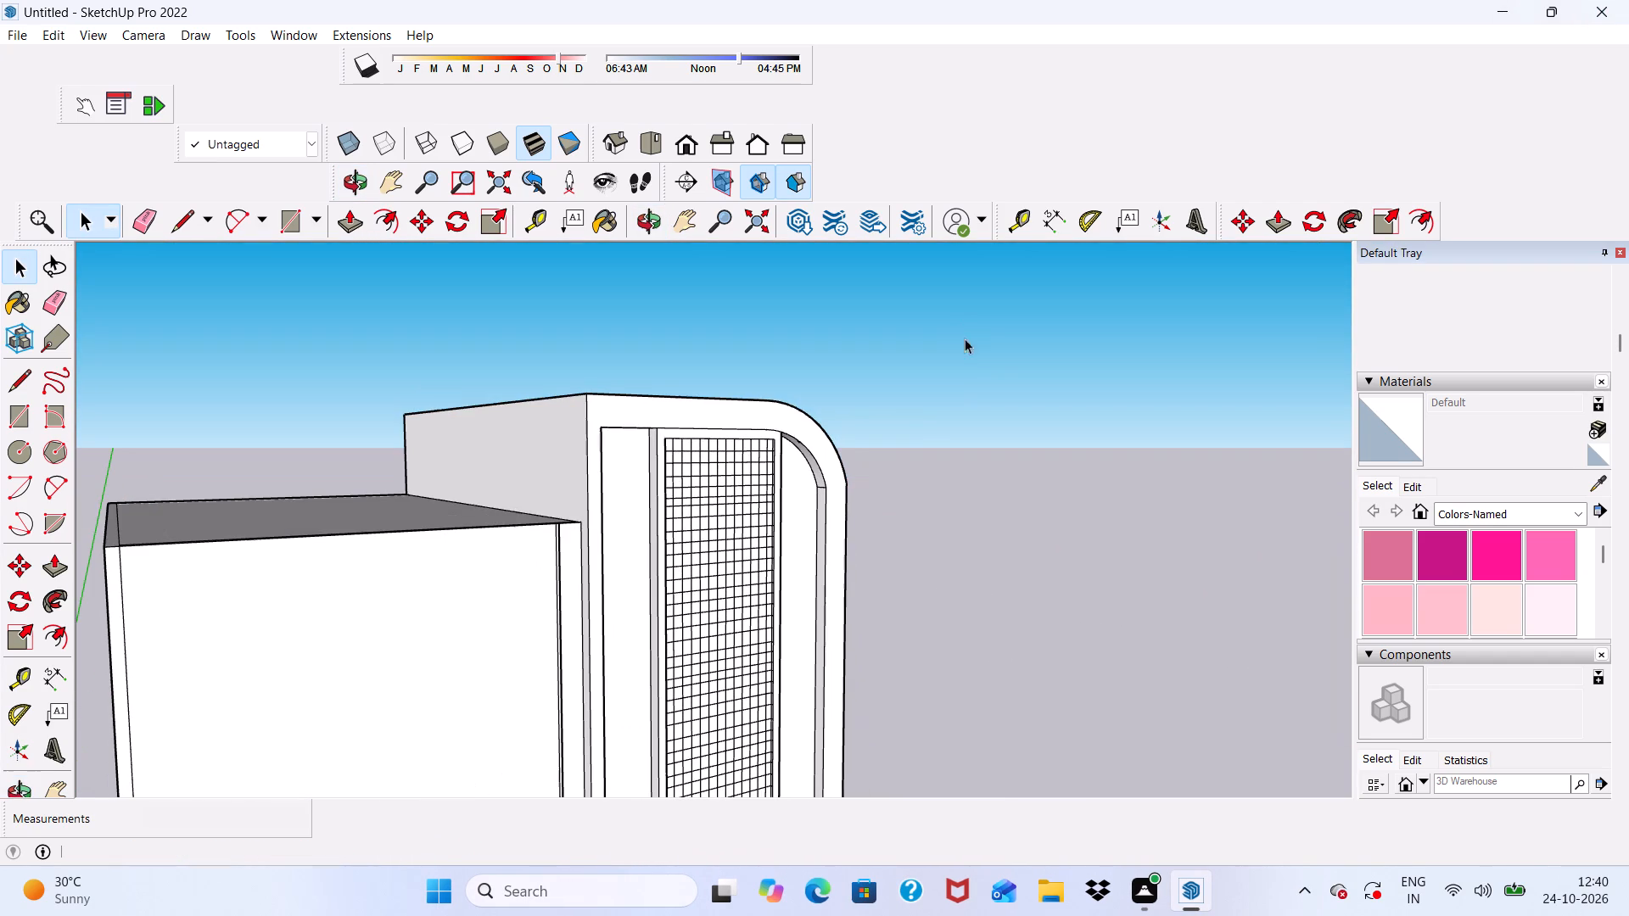
pyautogui.scroll(-4, 778, 505)
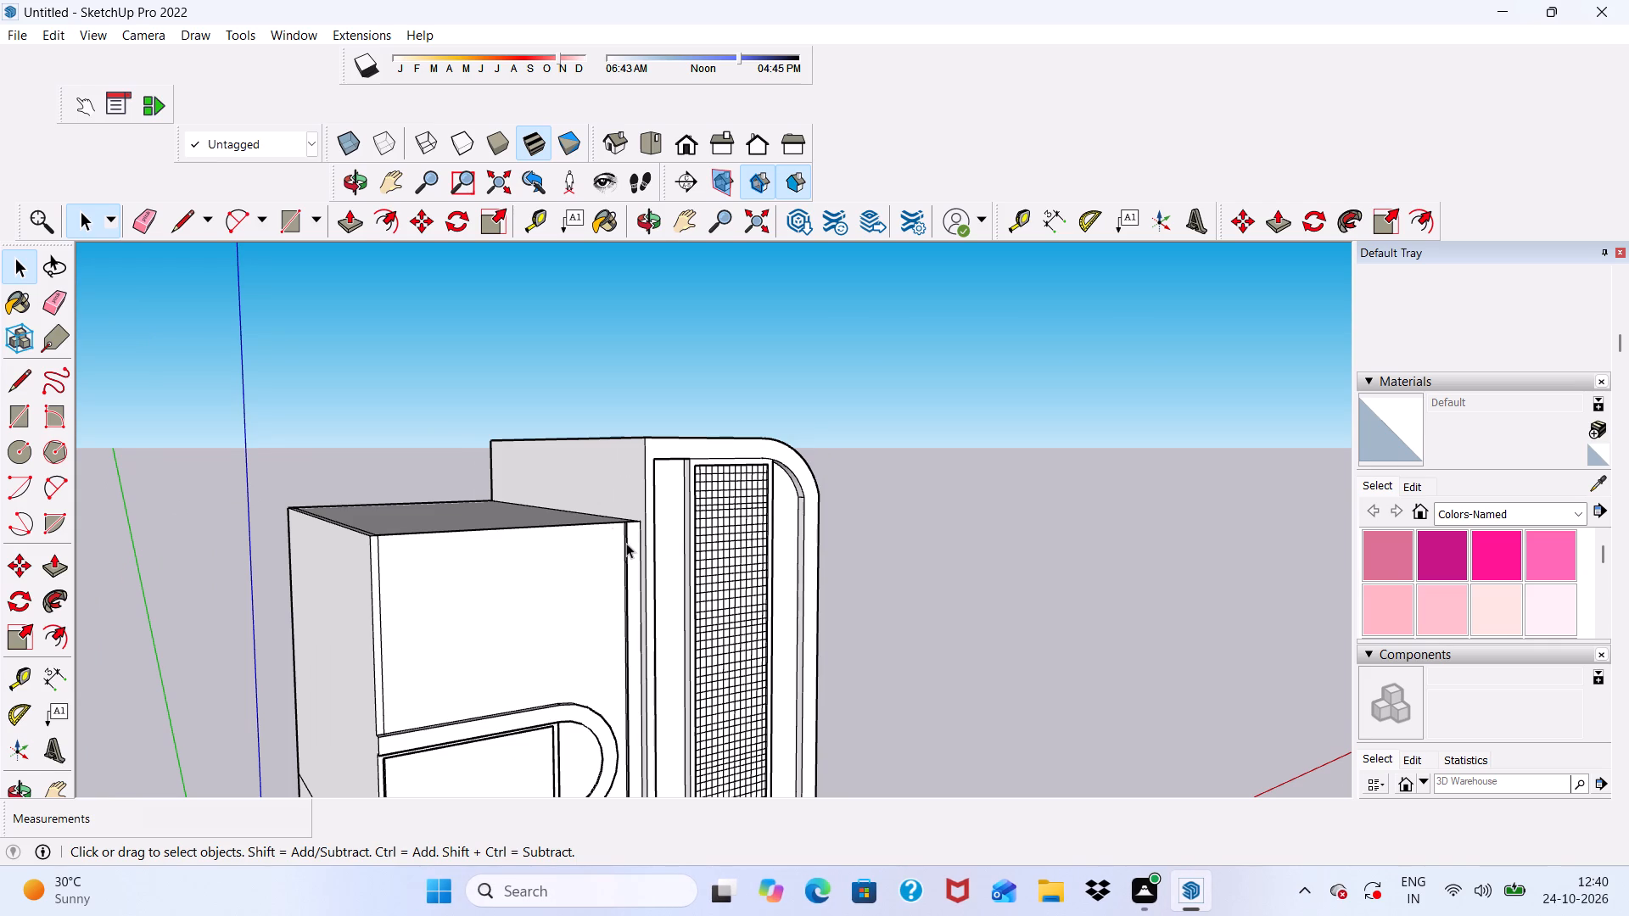
pyautogui.scroll(-5, 563, 490)
pyautogui.moveTo(663, 639); pyautogui.dragTo(460, 542, button='middle')
pyautogui.scroll(3, 603, 707)
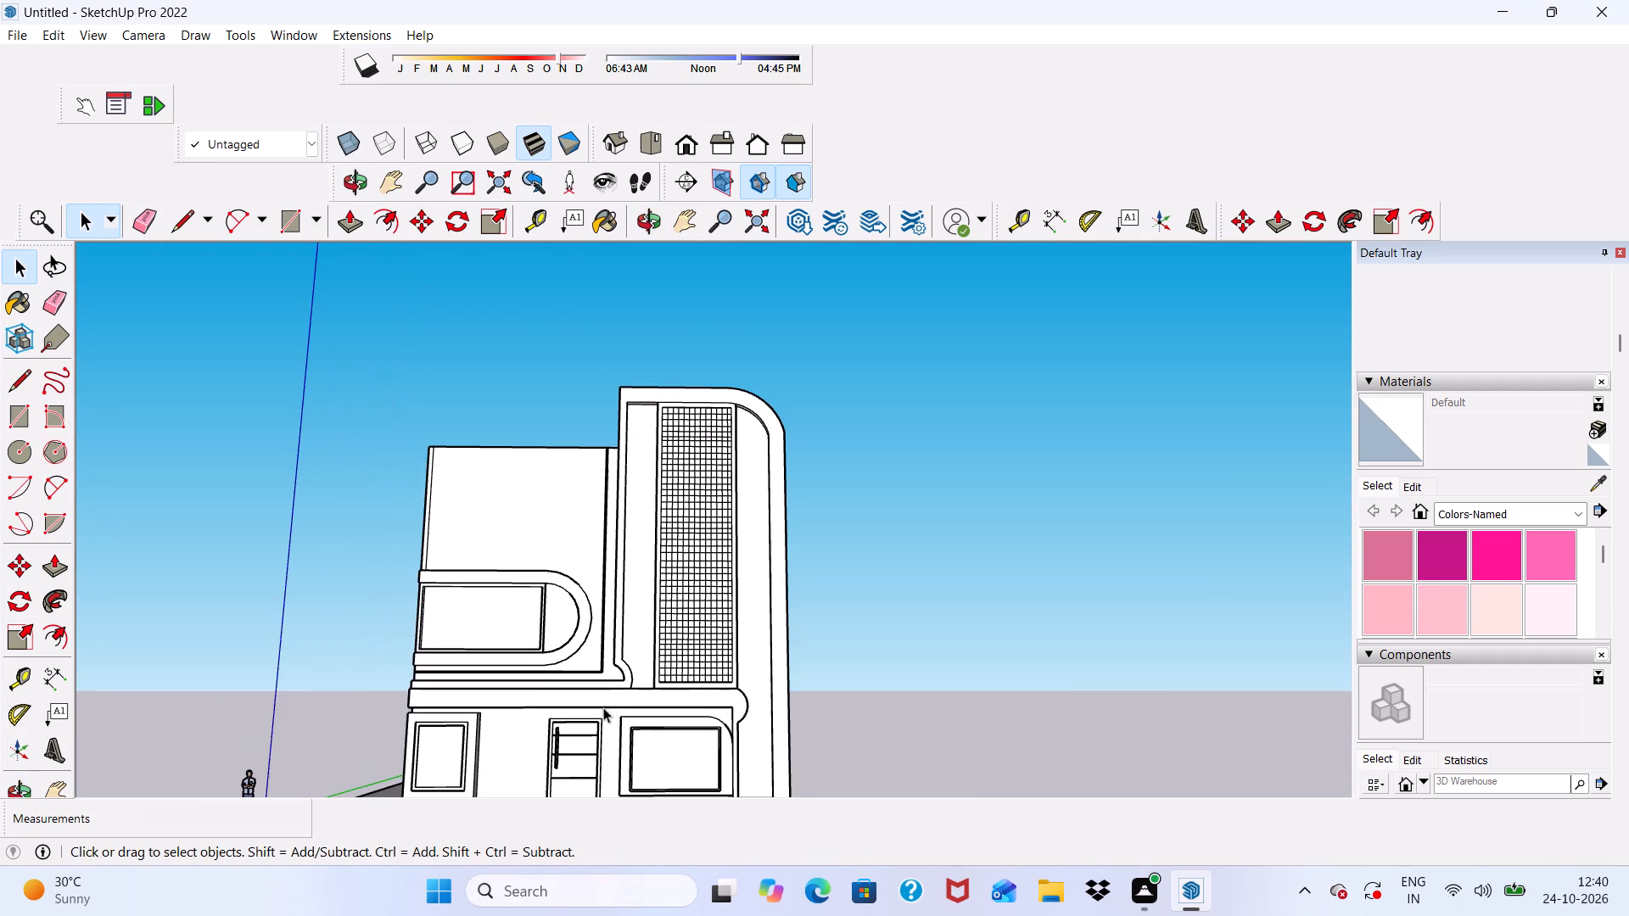
pyautogui.scroll(-4, 577, 580)
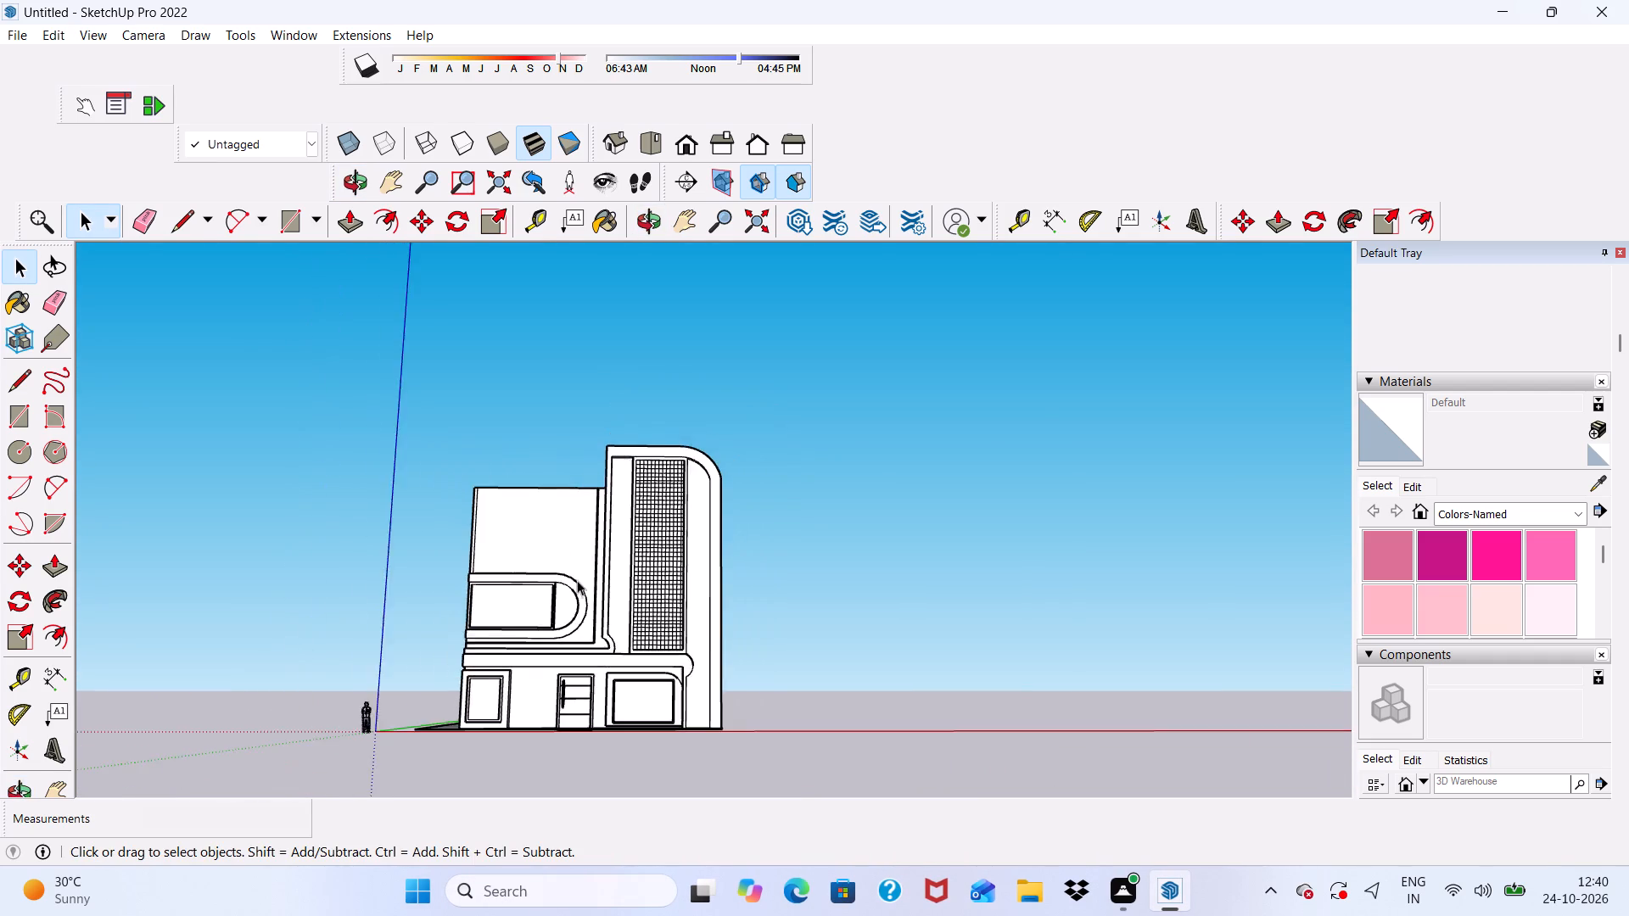
pyautogui.scroll(-1, 577, 580)
pyautogui.scroll(12, 579, 620)
pyautogui.moveTo(577, 675); pyautogui.dragTo(469, 834, button='middle')
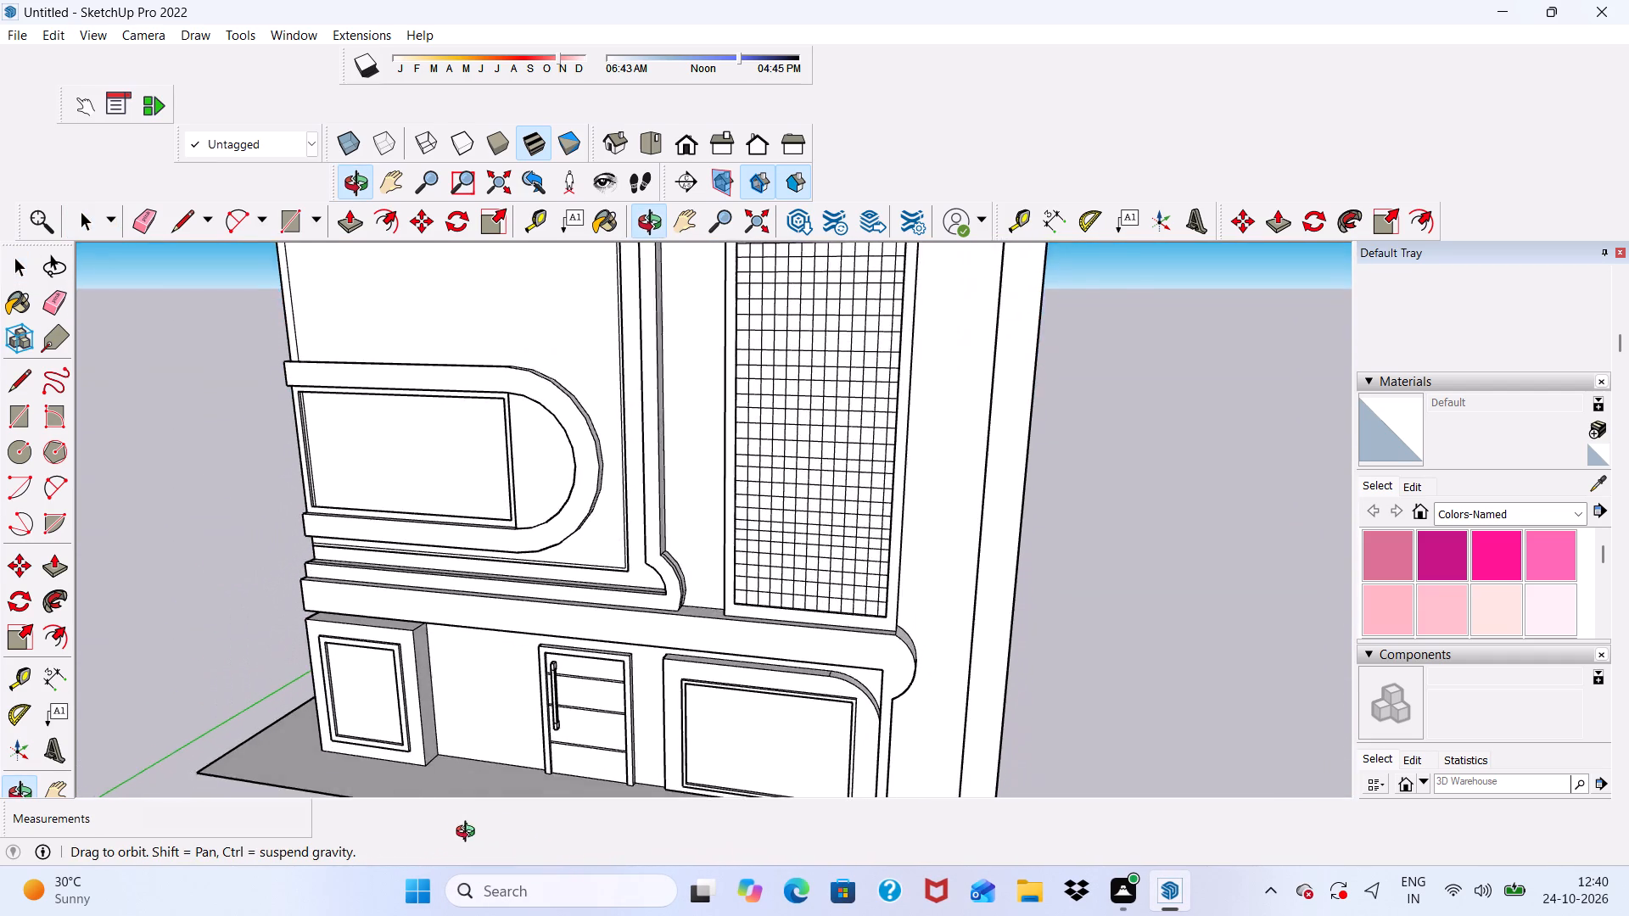
pyautogui.moveTo(469, 834); pyautogui.dragTo(450, 712, button='middle')
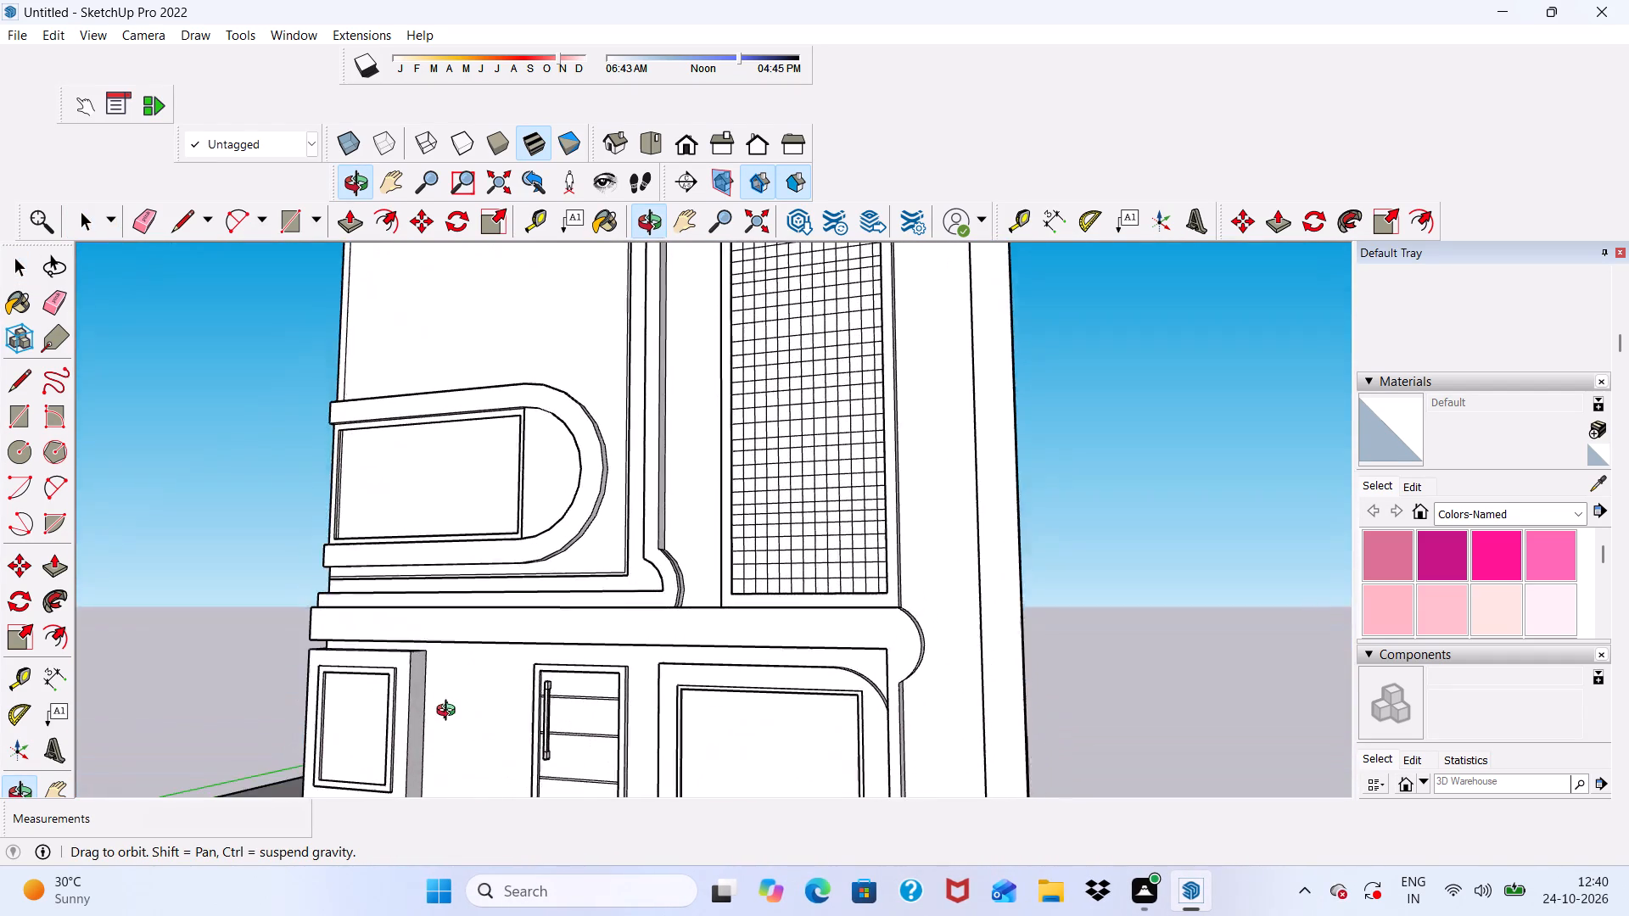
pyautogui.moveTo(450, 712); pyautogui.dragTo(446, 719, button='middle')
pyautogui.scroll(3, 360, 626)
pyautogui.scroll(-3, 378, 642)
pyautogui.moveTo(525, 667); pyautogui.dragTo(656, 616, button='middle')
pyautogui.scroll(-4, 508, 510)
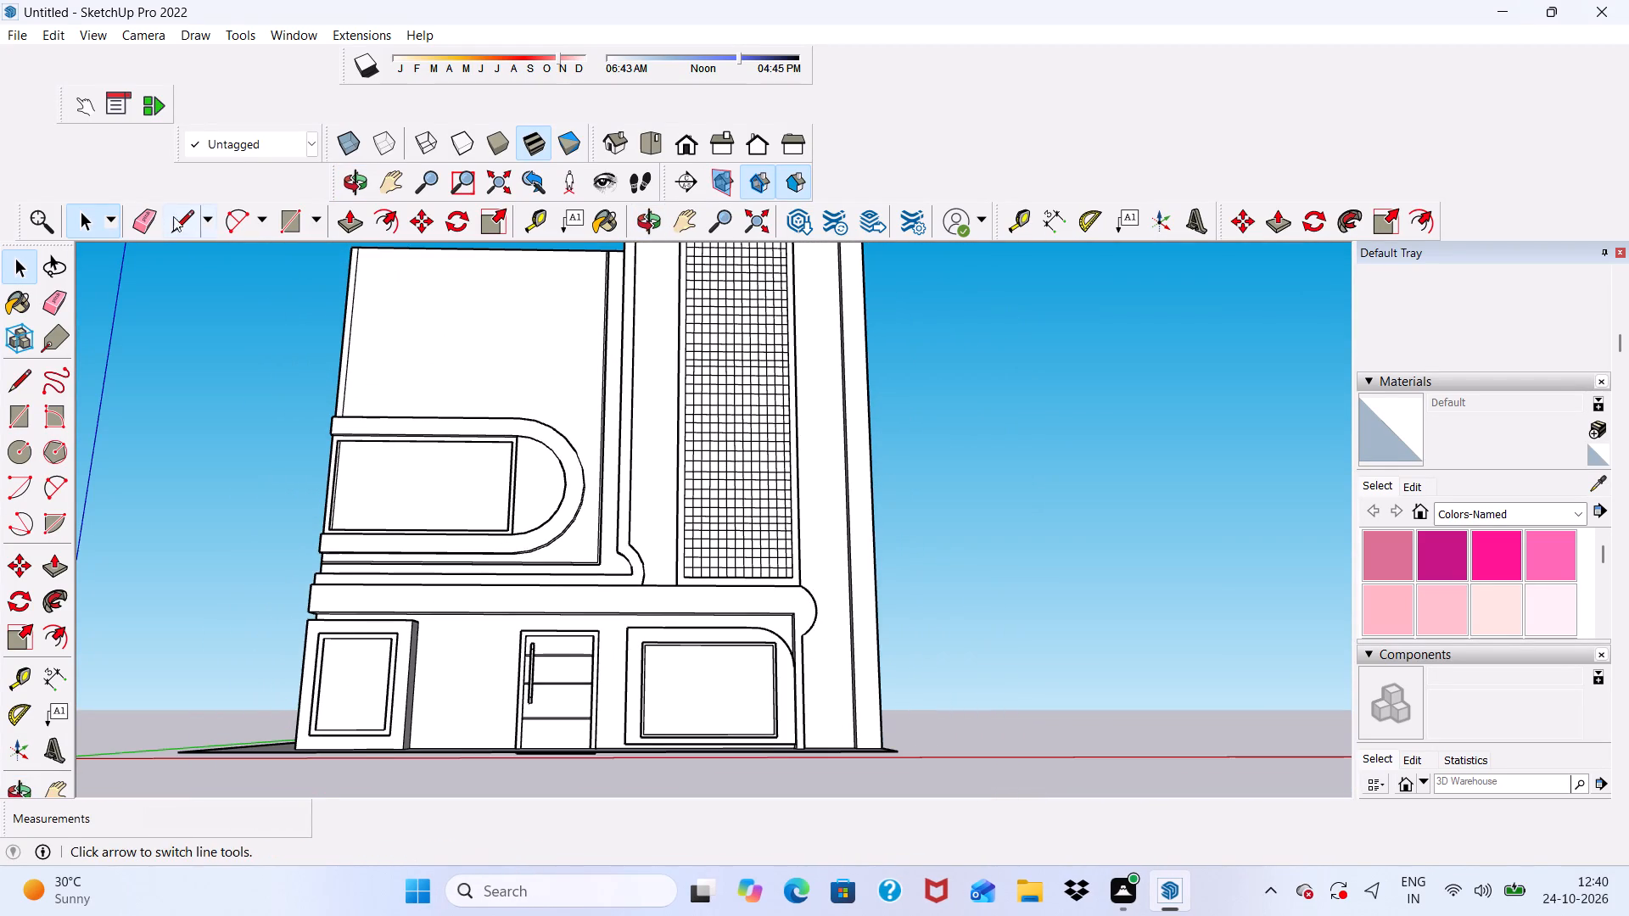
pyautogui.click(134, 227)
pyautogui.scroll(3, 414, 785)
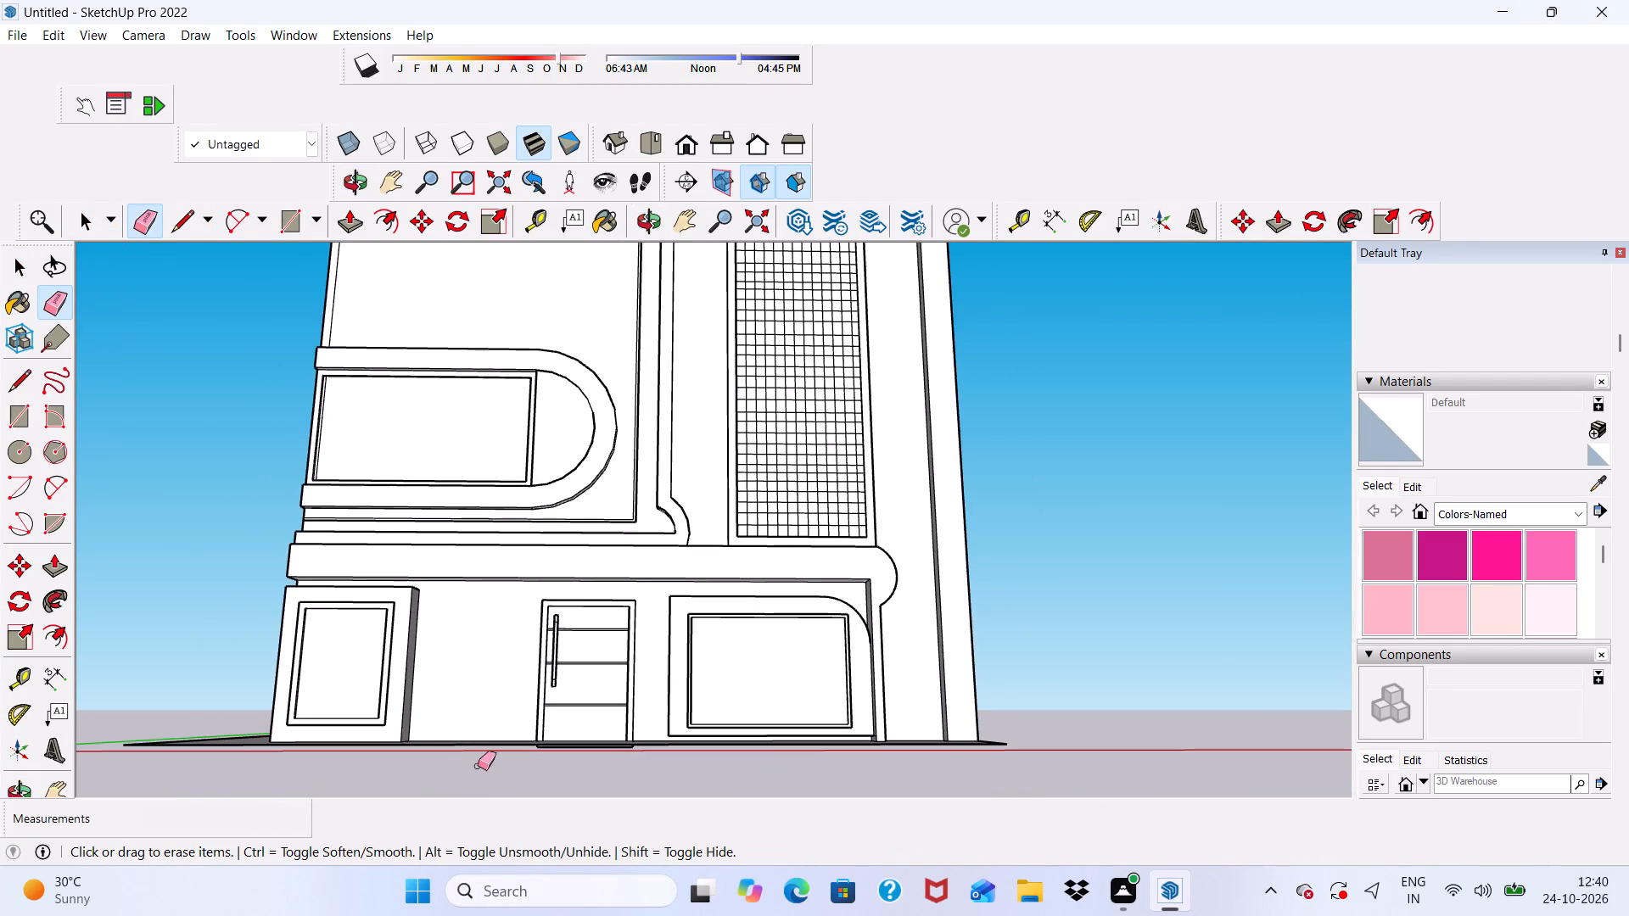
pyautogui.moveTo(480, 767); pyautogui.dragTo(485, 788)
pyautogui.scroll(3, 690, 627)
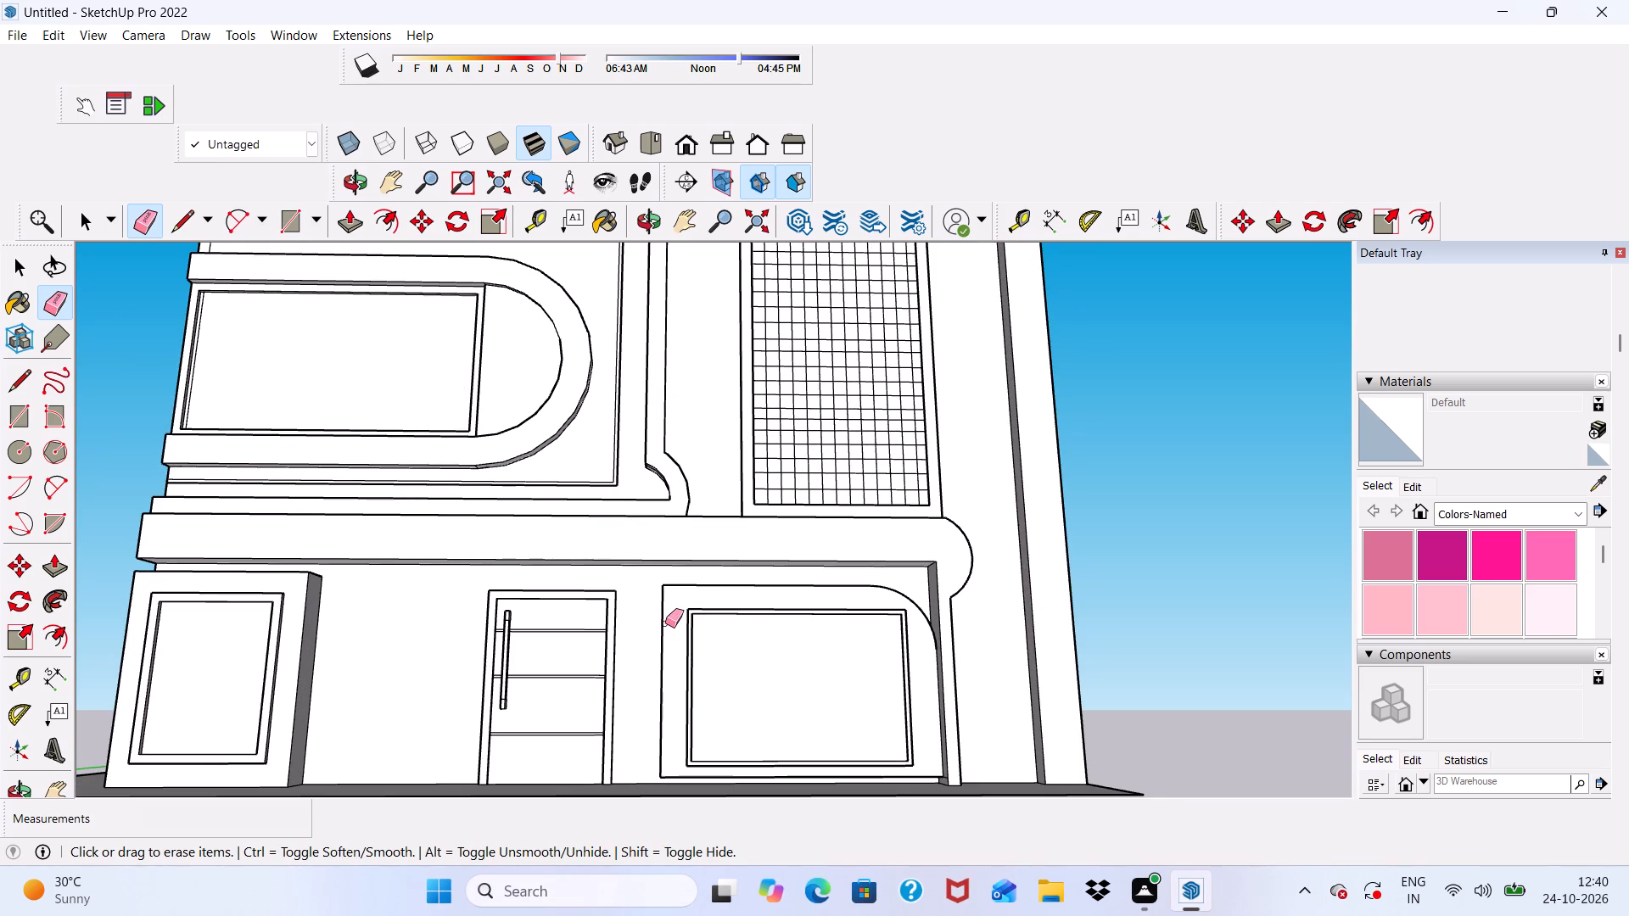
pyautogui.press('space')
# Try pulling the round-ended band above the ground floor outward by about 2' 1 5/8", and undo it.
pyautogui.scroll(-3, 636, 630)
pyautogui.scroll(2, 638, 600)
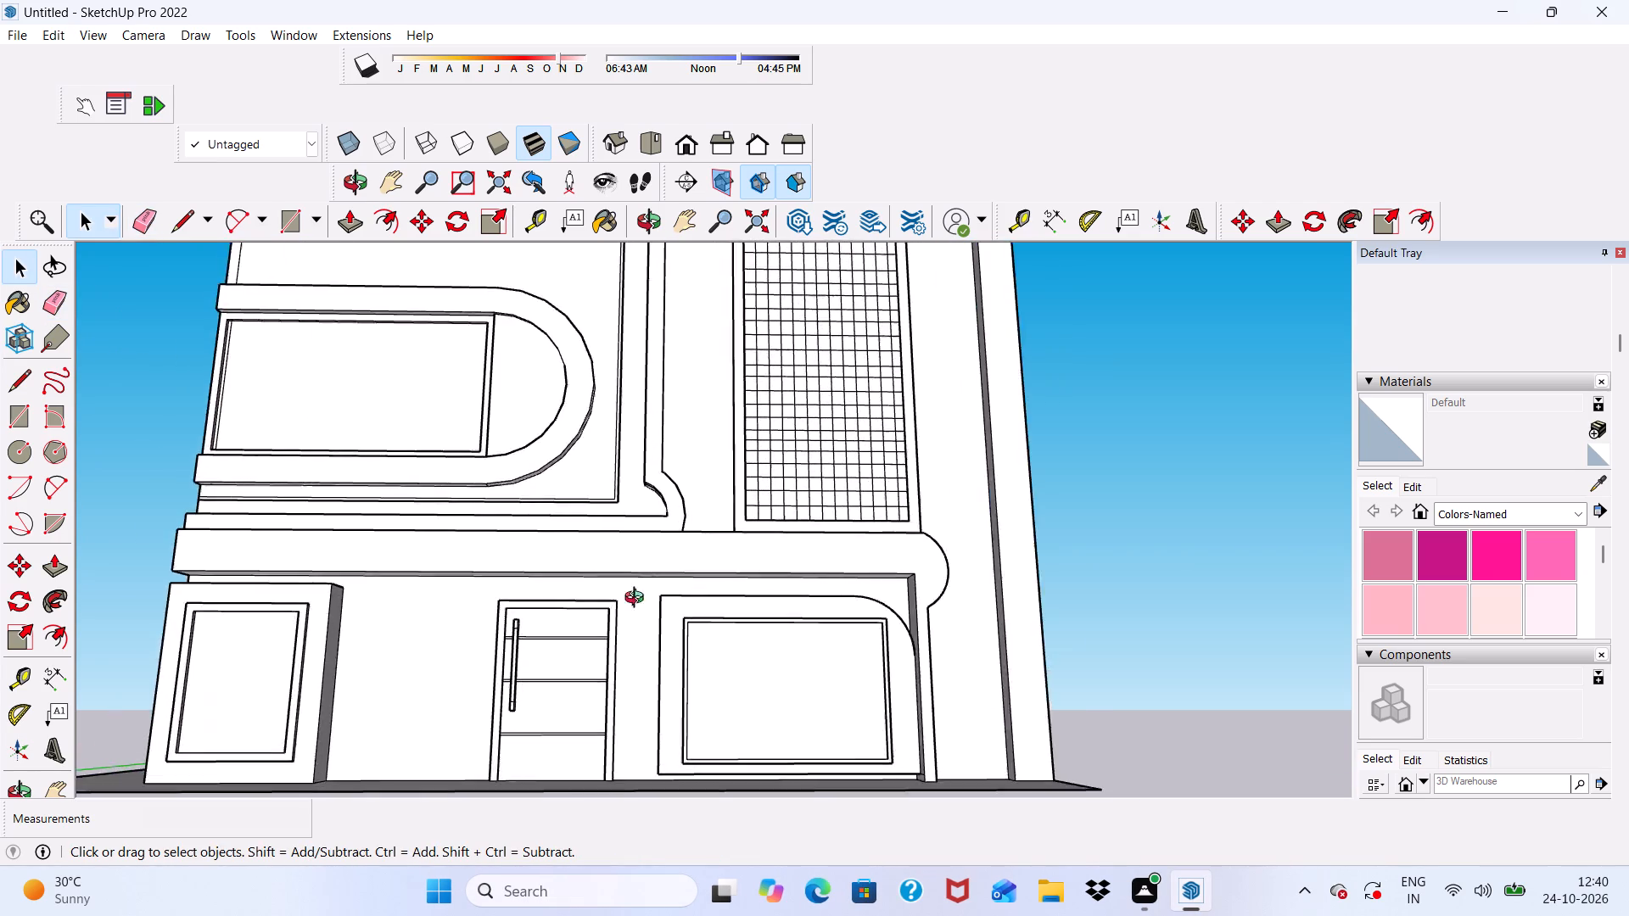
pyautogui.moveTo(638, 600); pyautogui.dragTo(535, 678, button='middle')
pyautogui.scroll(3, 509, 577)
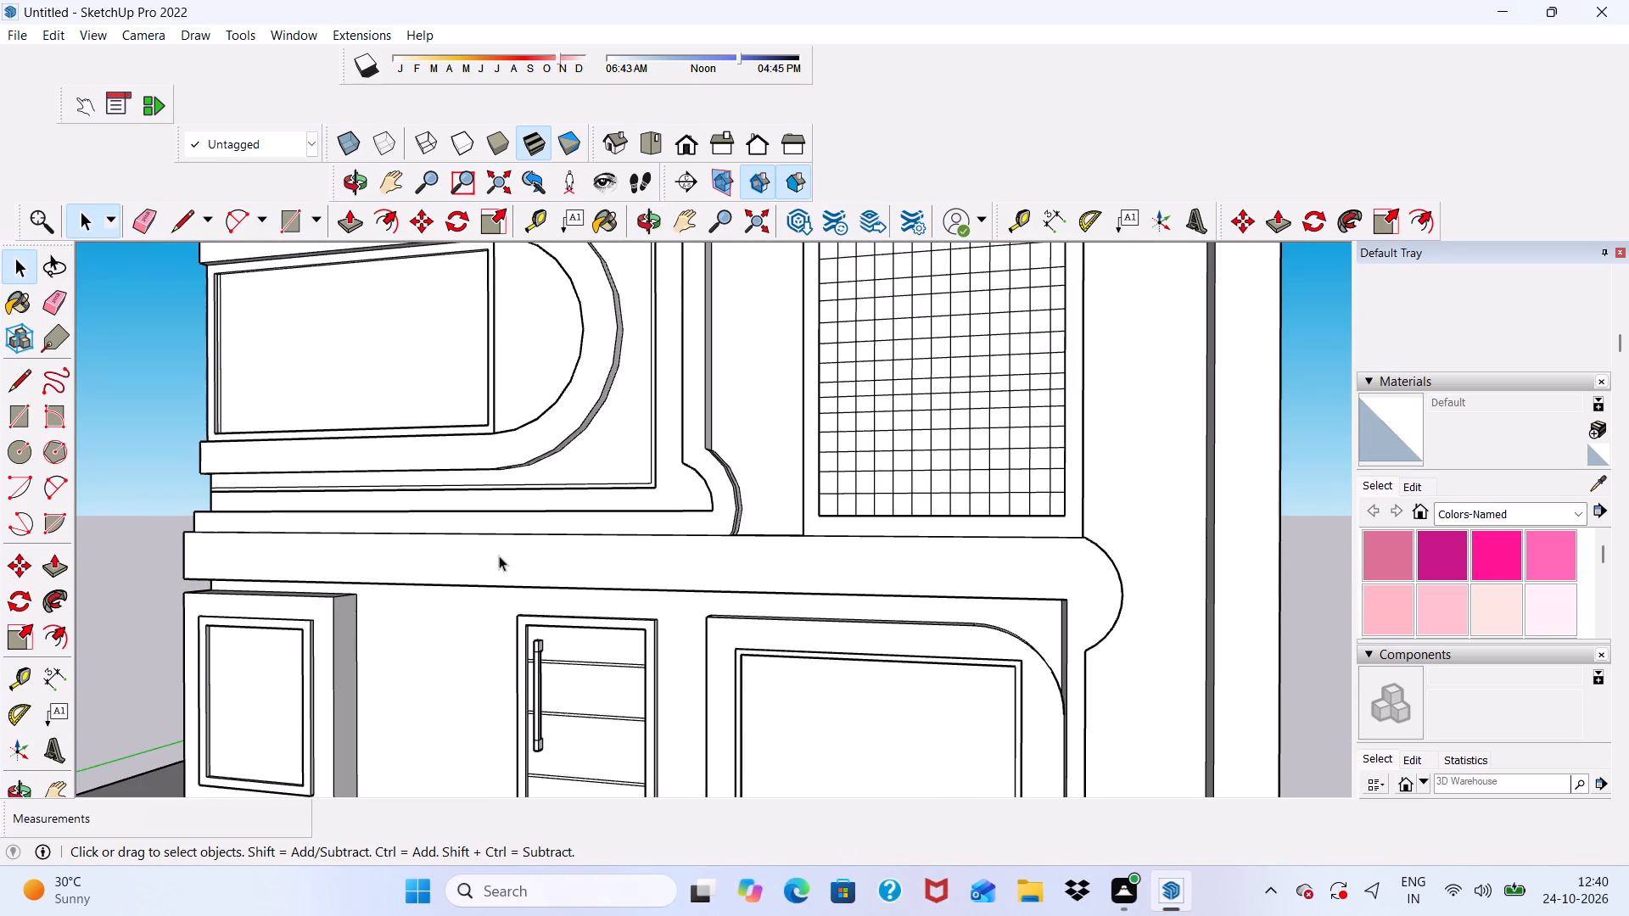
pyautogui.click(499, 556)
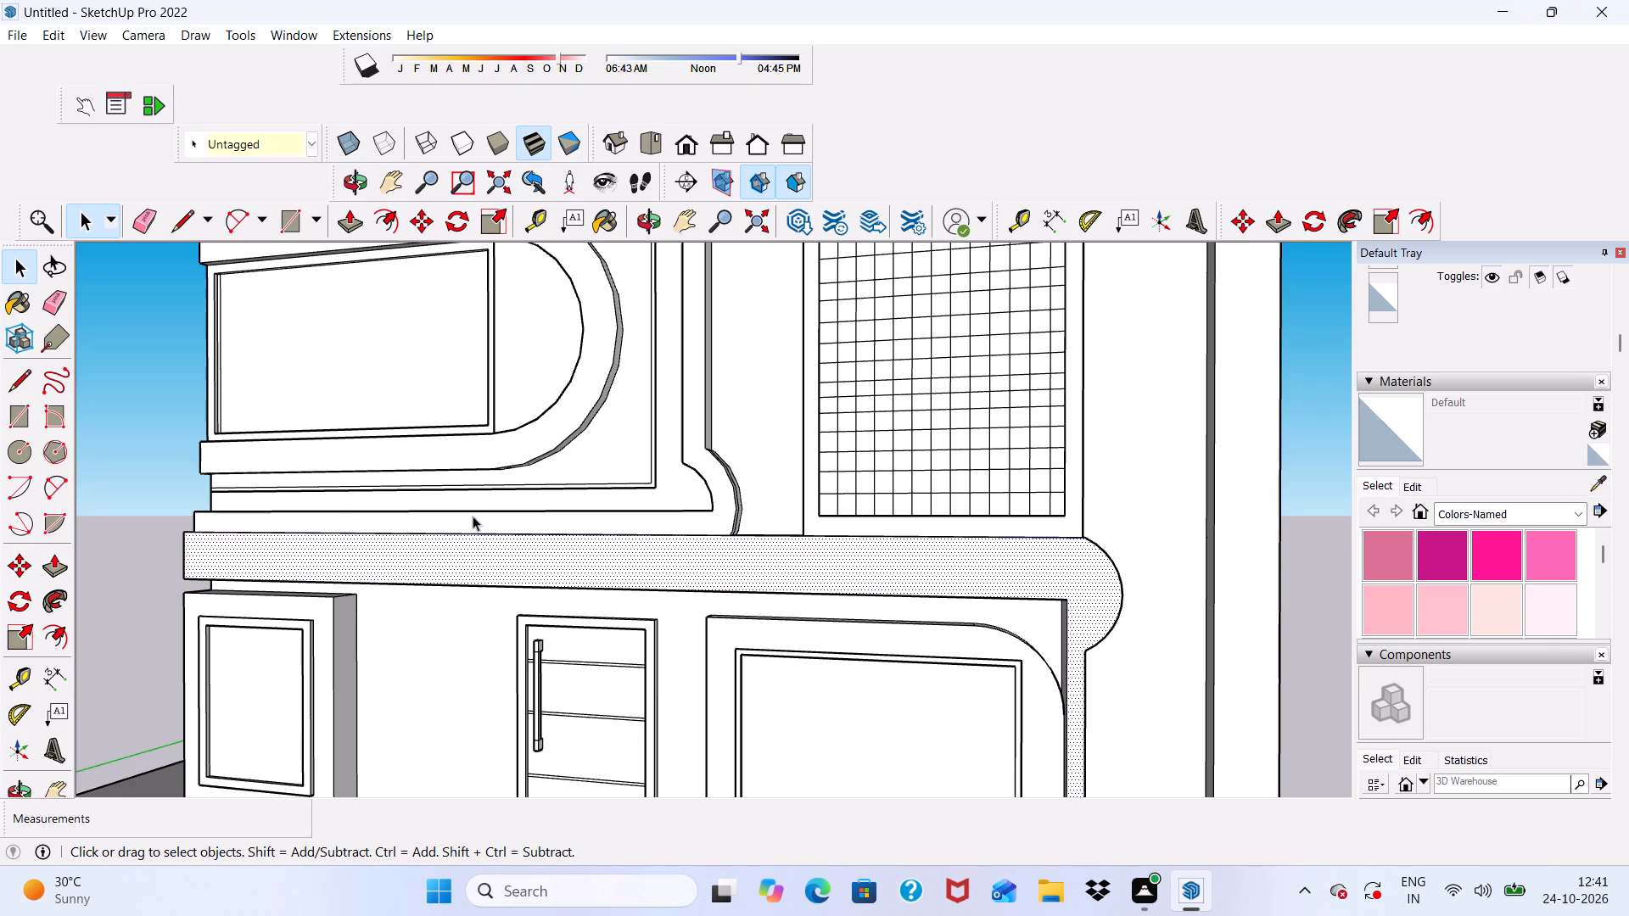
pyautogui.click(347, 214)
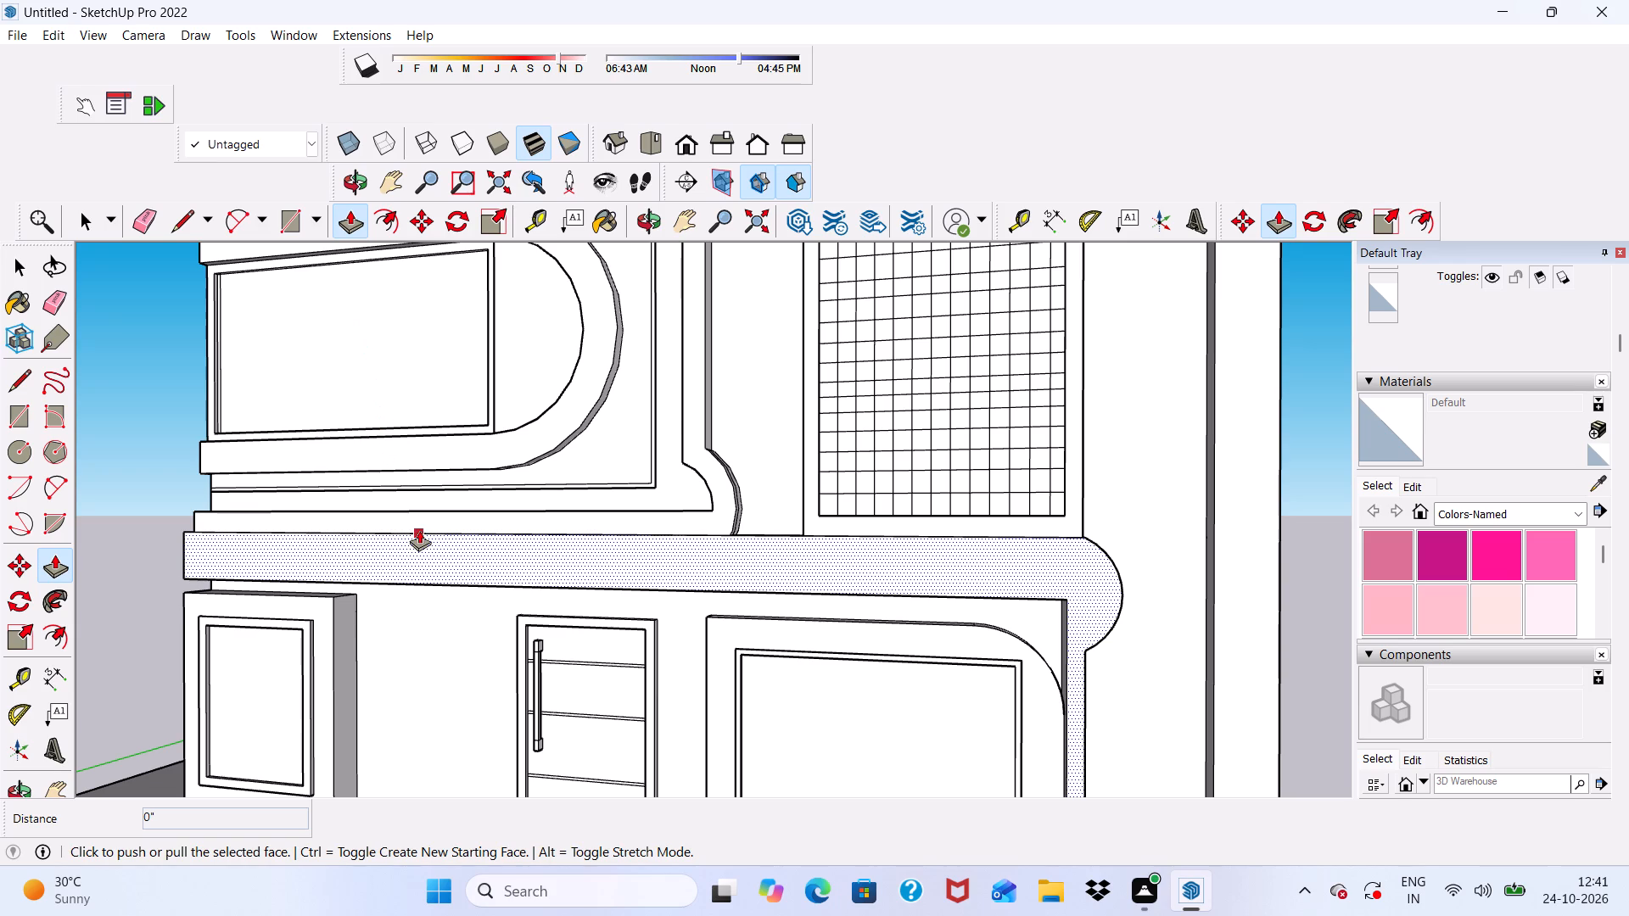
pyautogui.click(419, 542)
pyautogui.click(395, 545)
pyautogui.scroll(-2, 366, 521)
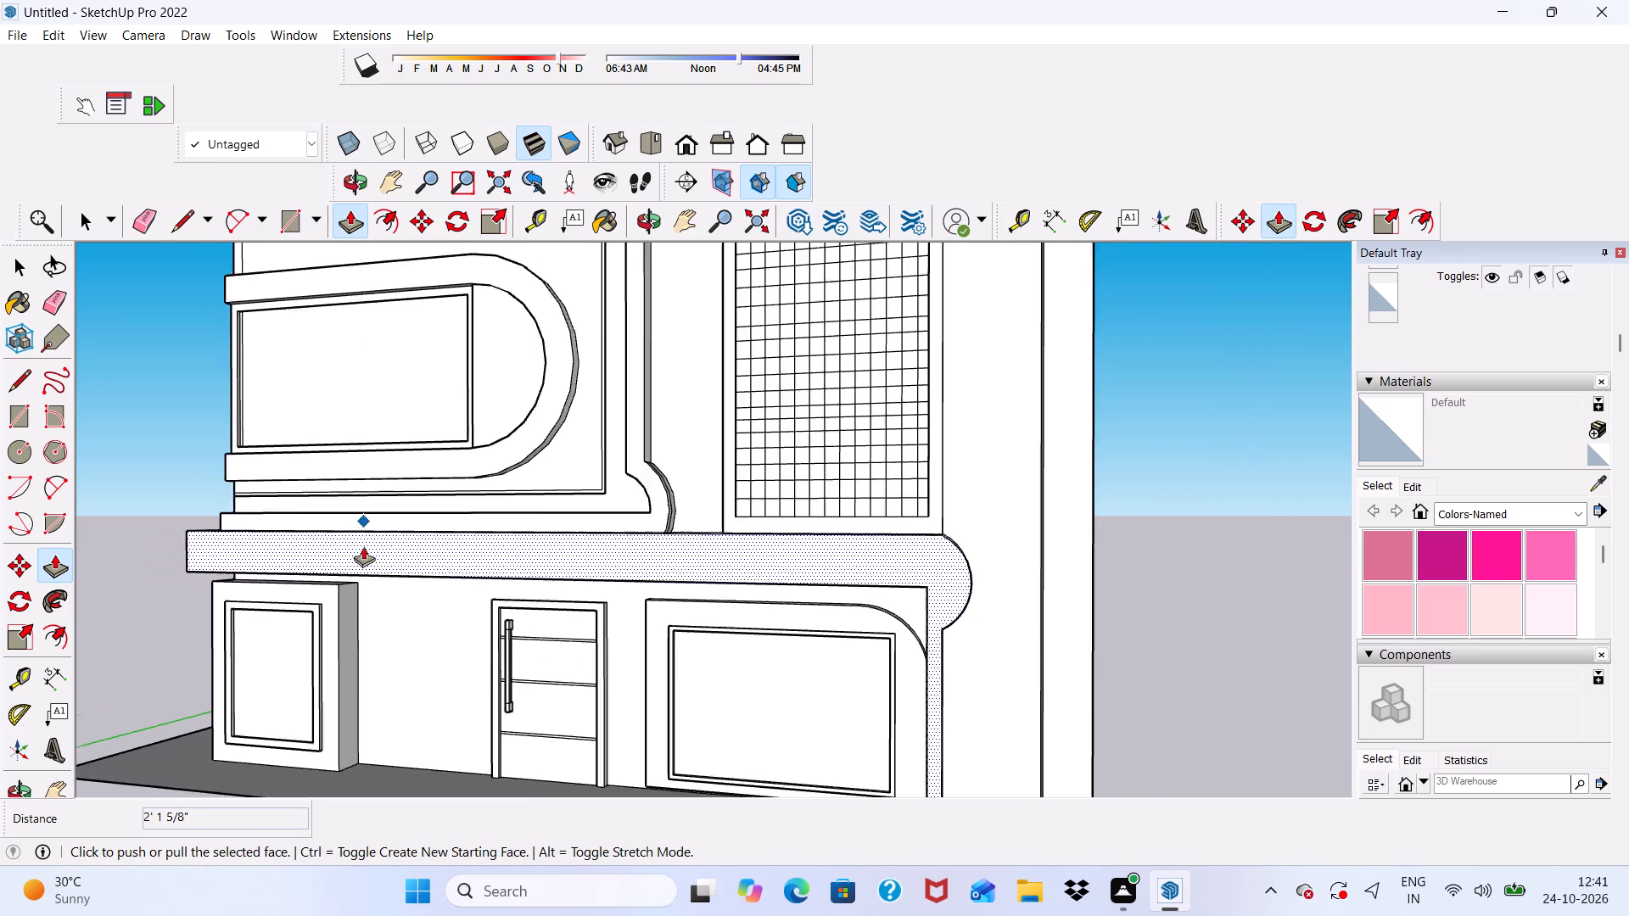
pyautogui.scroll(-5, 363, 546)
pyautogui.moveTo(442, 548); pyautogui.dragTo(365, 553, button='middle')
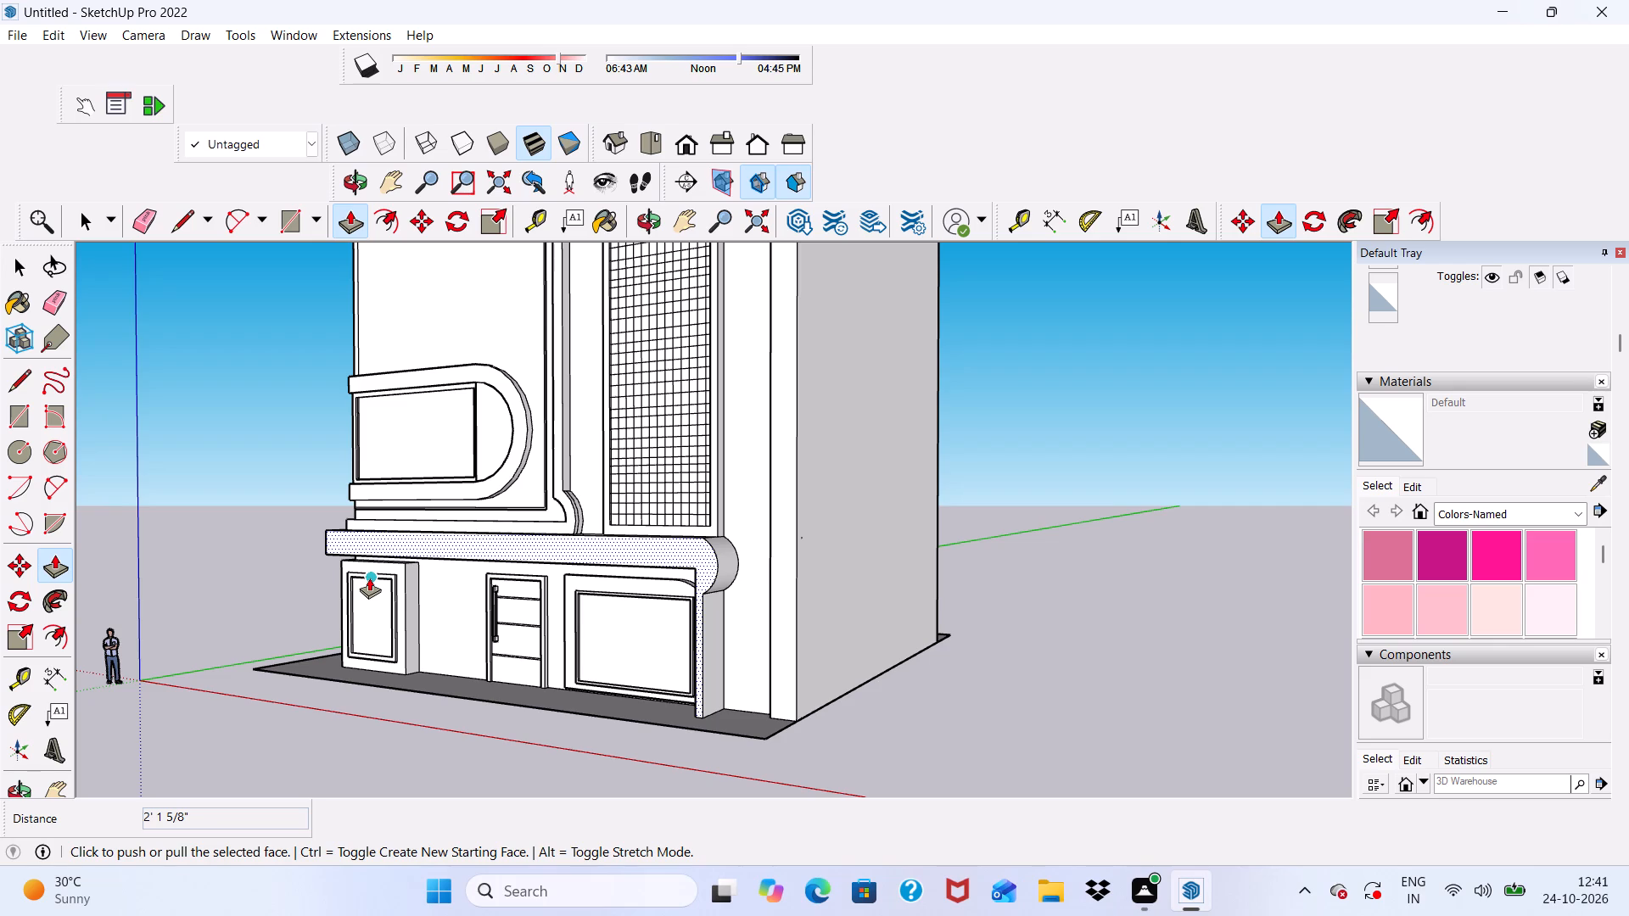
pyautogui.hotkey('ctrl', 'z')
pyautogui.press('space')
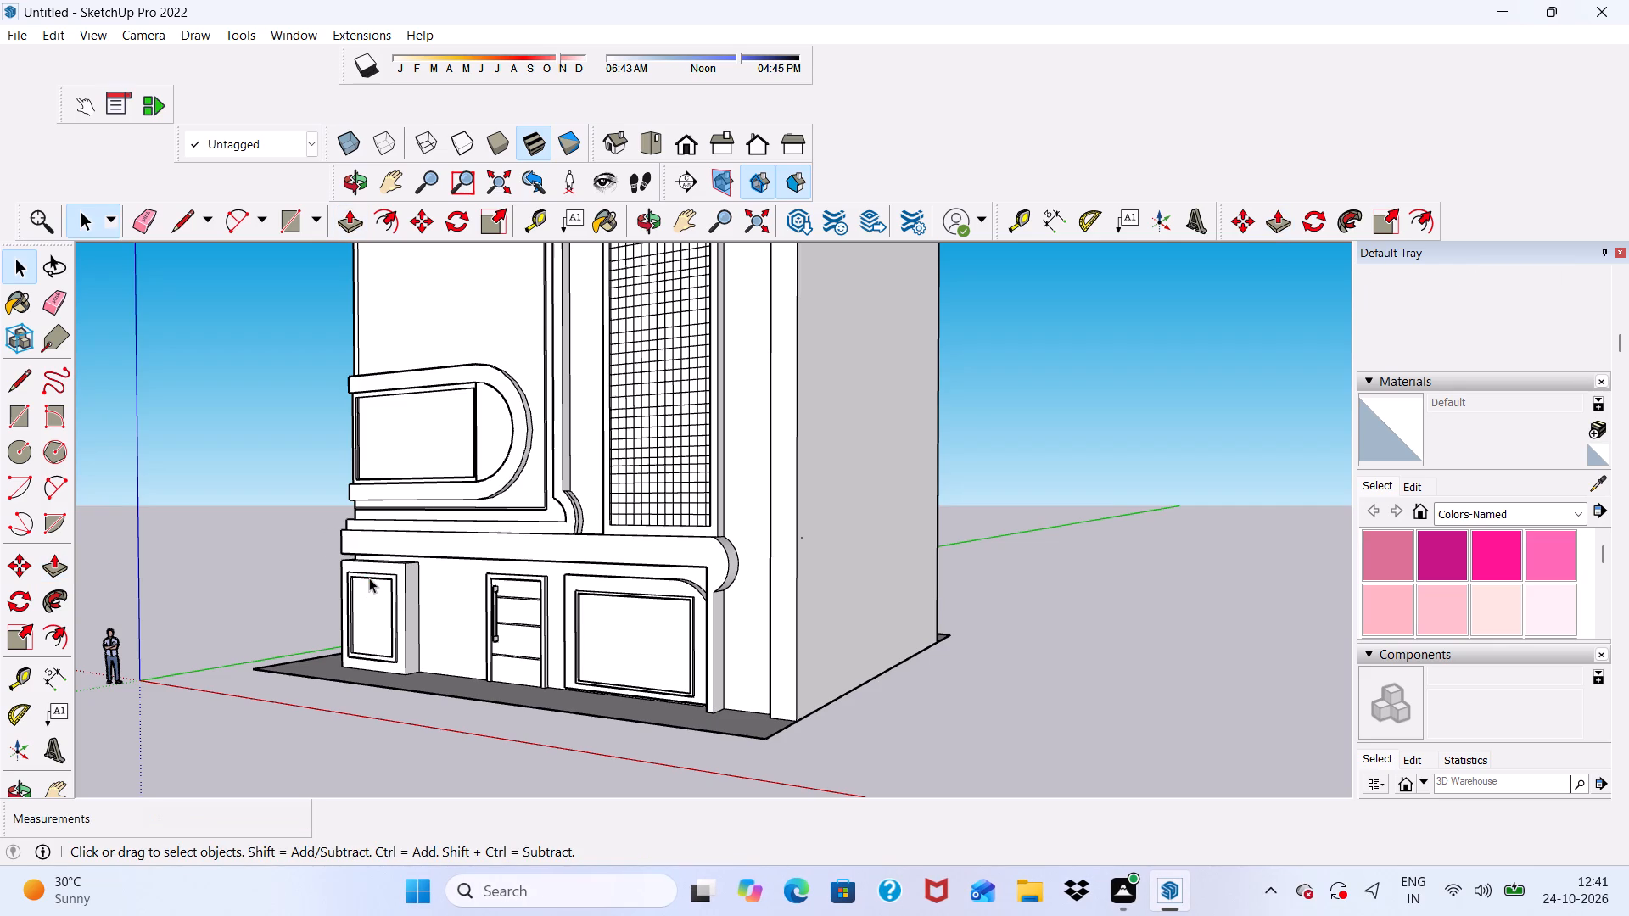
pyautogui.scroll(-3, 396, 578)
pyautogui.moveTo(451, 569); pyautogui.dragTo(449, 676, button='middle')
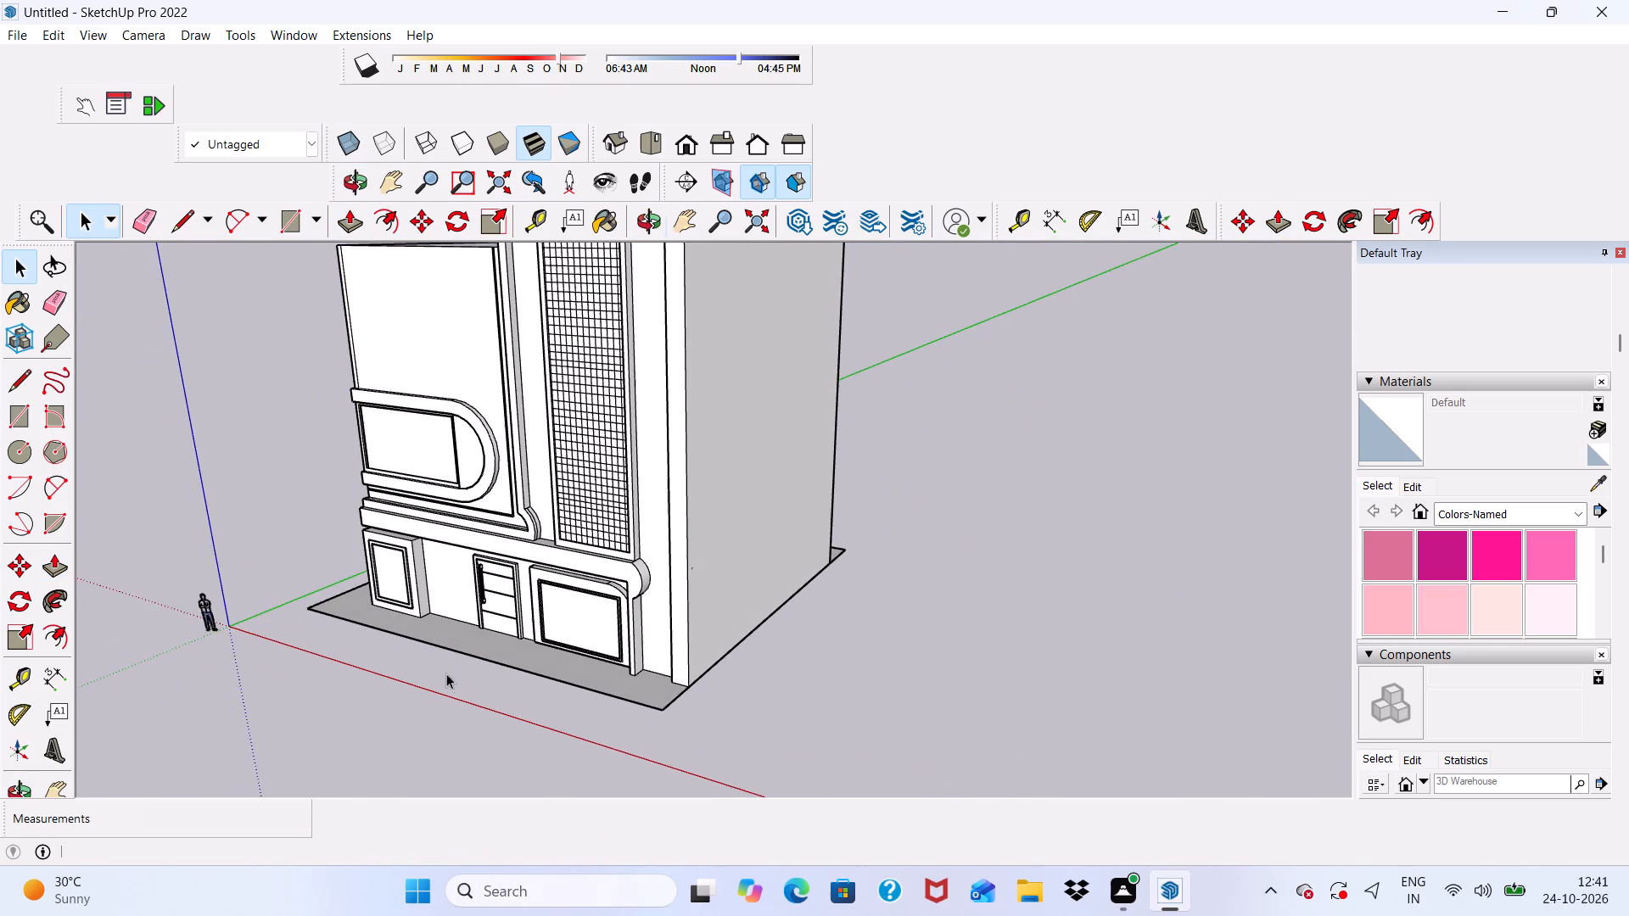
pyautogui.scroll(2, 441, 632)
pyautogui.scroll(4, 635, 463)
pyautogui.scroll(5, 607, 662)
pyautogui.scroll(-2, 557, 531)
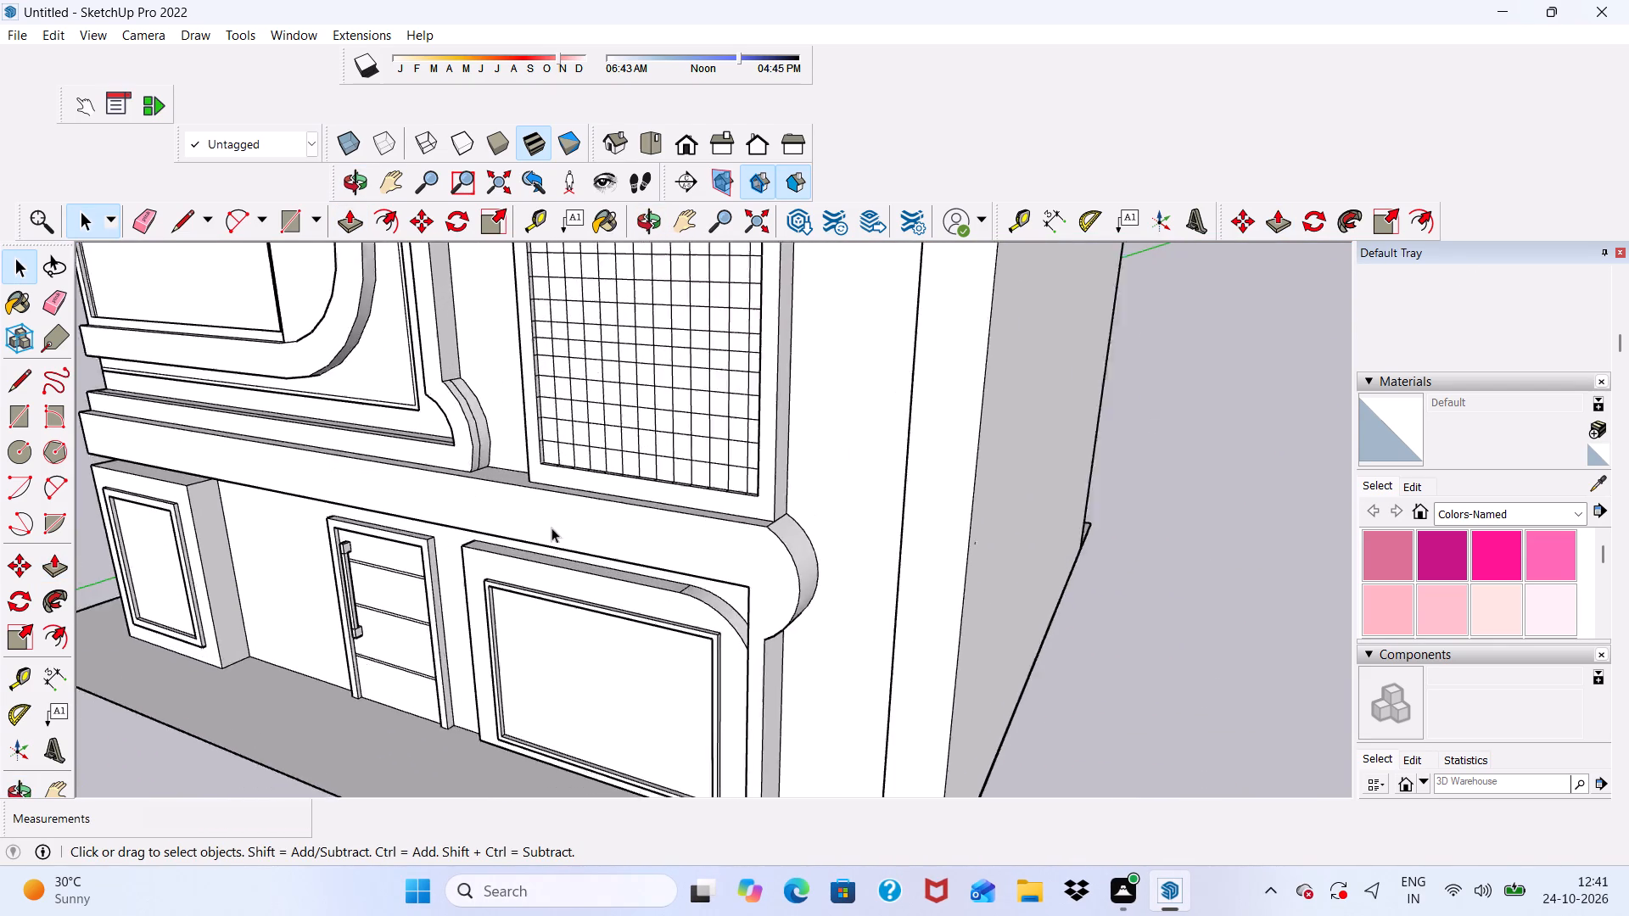
# Erase the leftover edge along the outer curved side of the facade frame's lower corner beside the grid panel.
pyautogui.scroll(-2, 551, 528)
pyautogui.scroll(10, 498, 426)
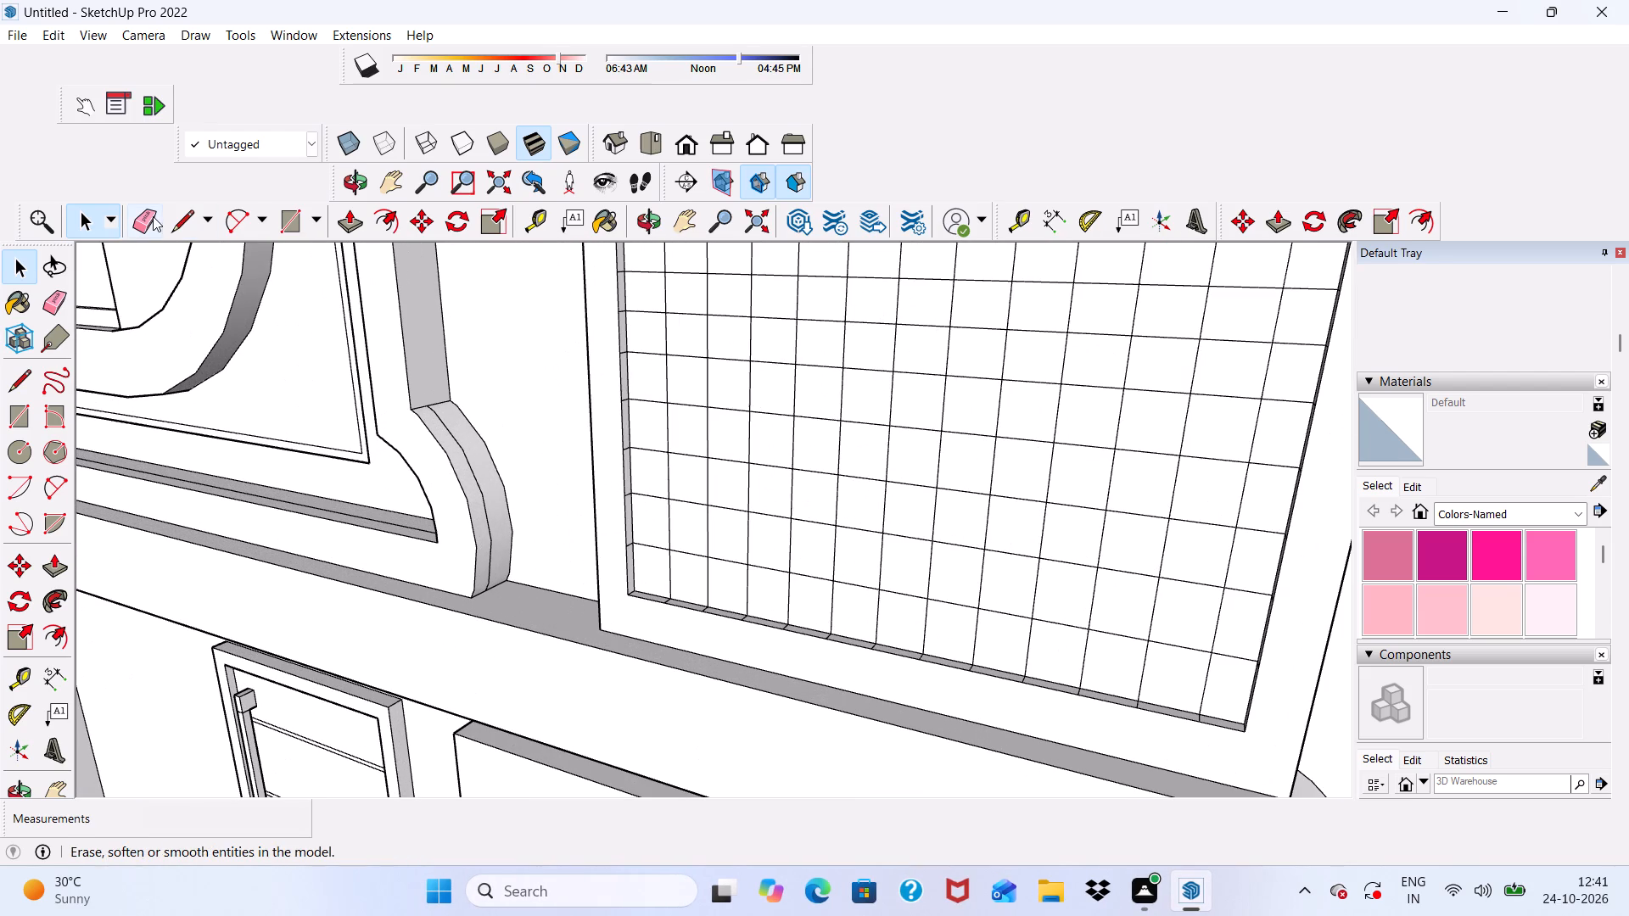
pyautogui.click(153, 216)
pyautogui.scroll(3, 353, 433)
pyautogui.click(487, 428)
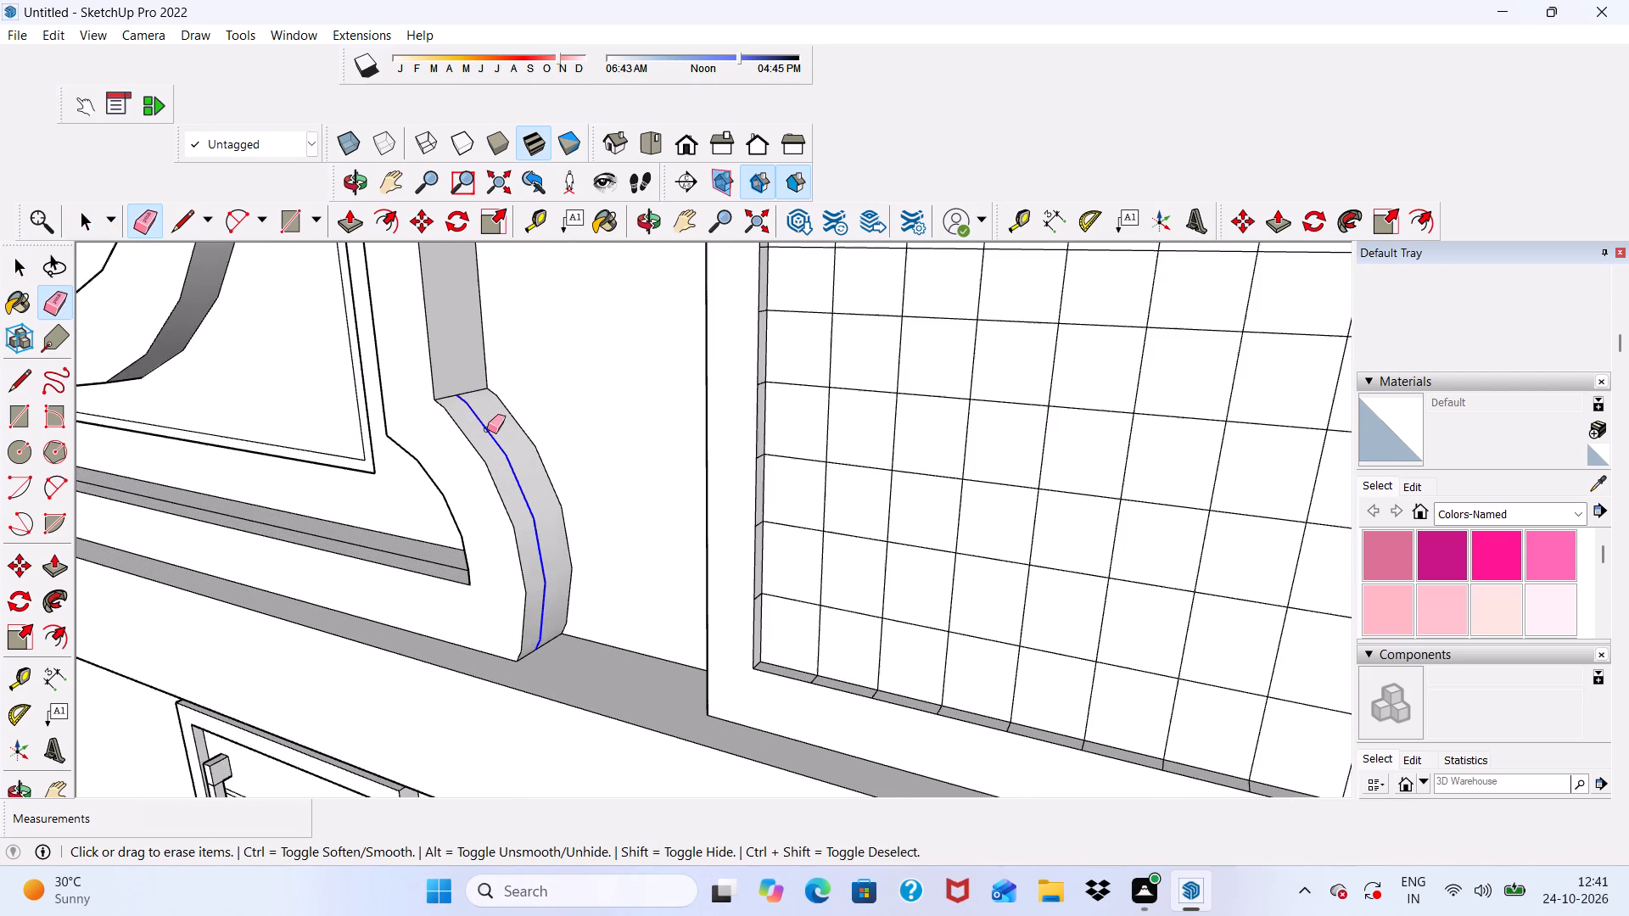
# Erase the leftover edge along the inner side of the facade frame's curved lower corner.
pyautogui.scroll(-13, 486, 419)
pyautogui.scroll(-4, 542, 458)
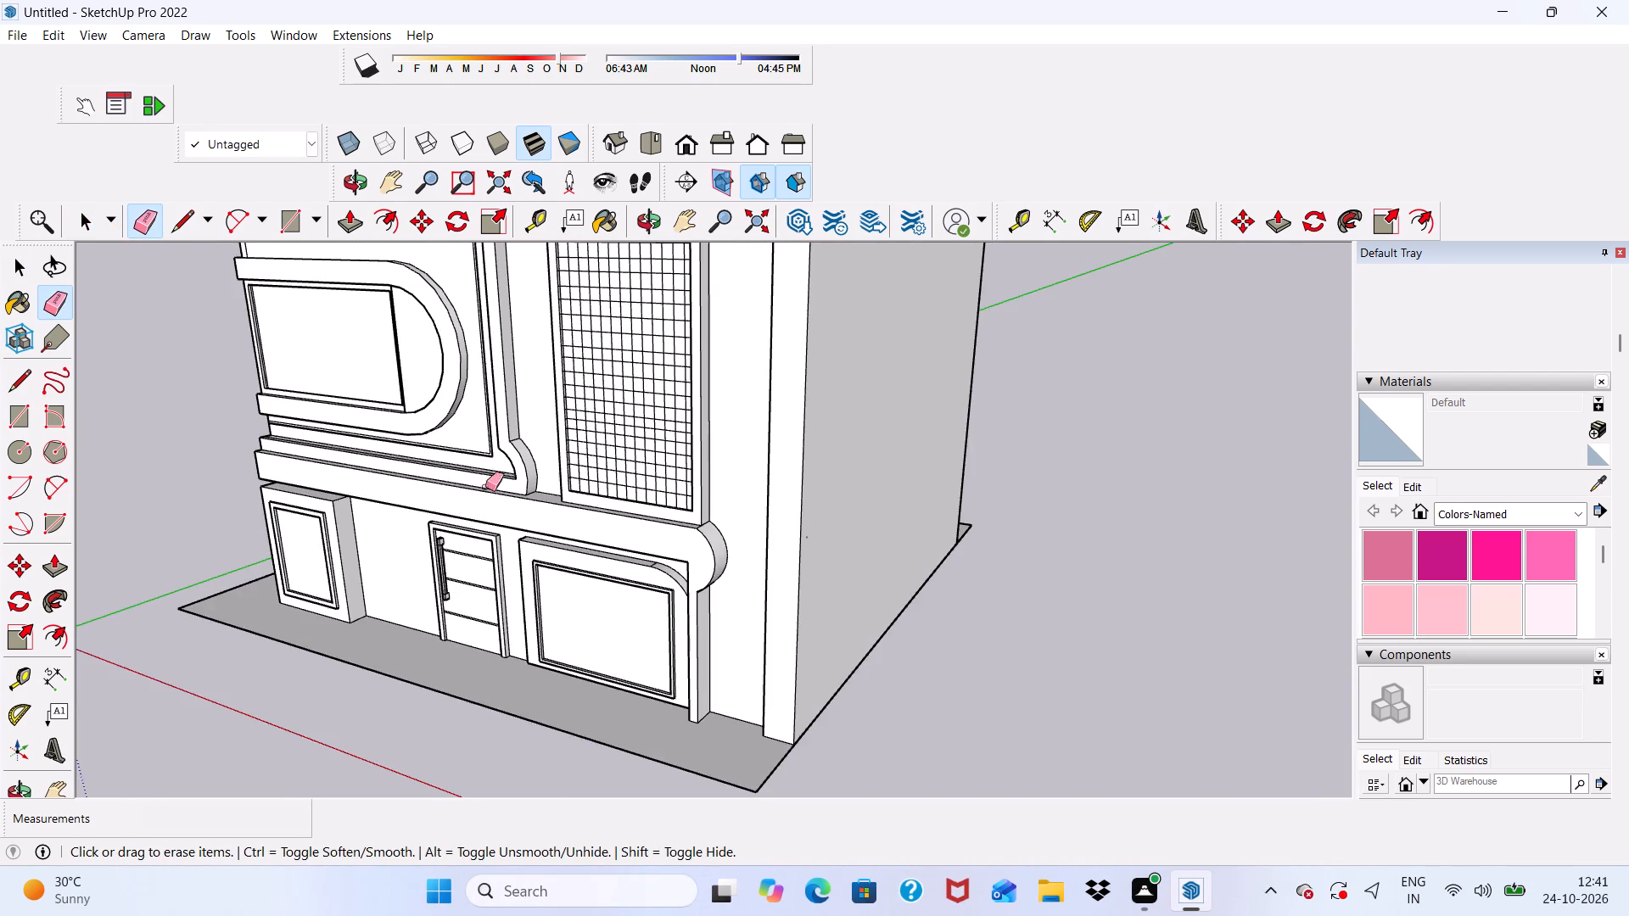
pyautogui.scroll(-1, 480, 477)
pyautogui.moveTo(480, 477); pyautogui.dragTo(989, 461, button='middle')
pyautogui.scroll(6, 652, 541)
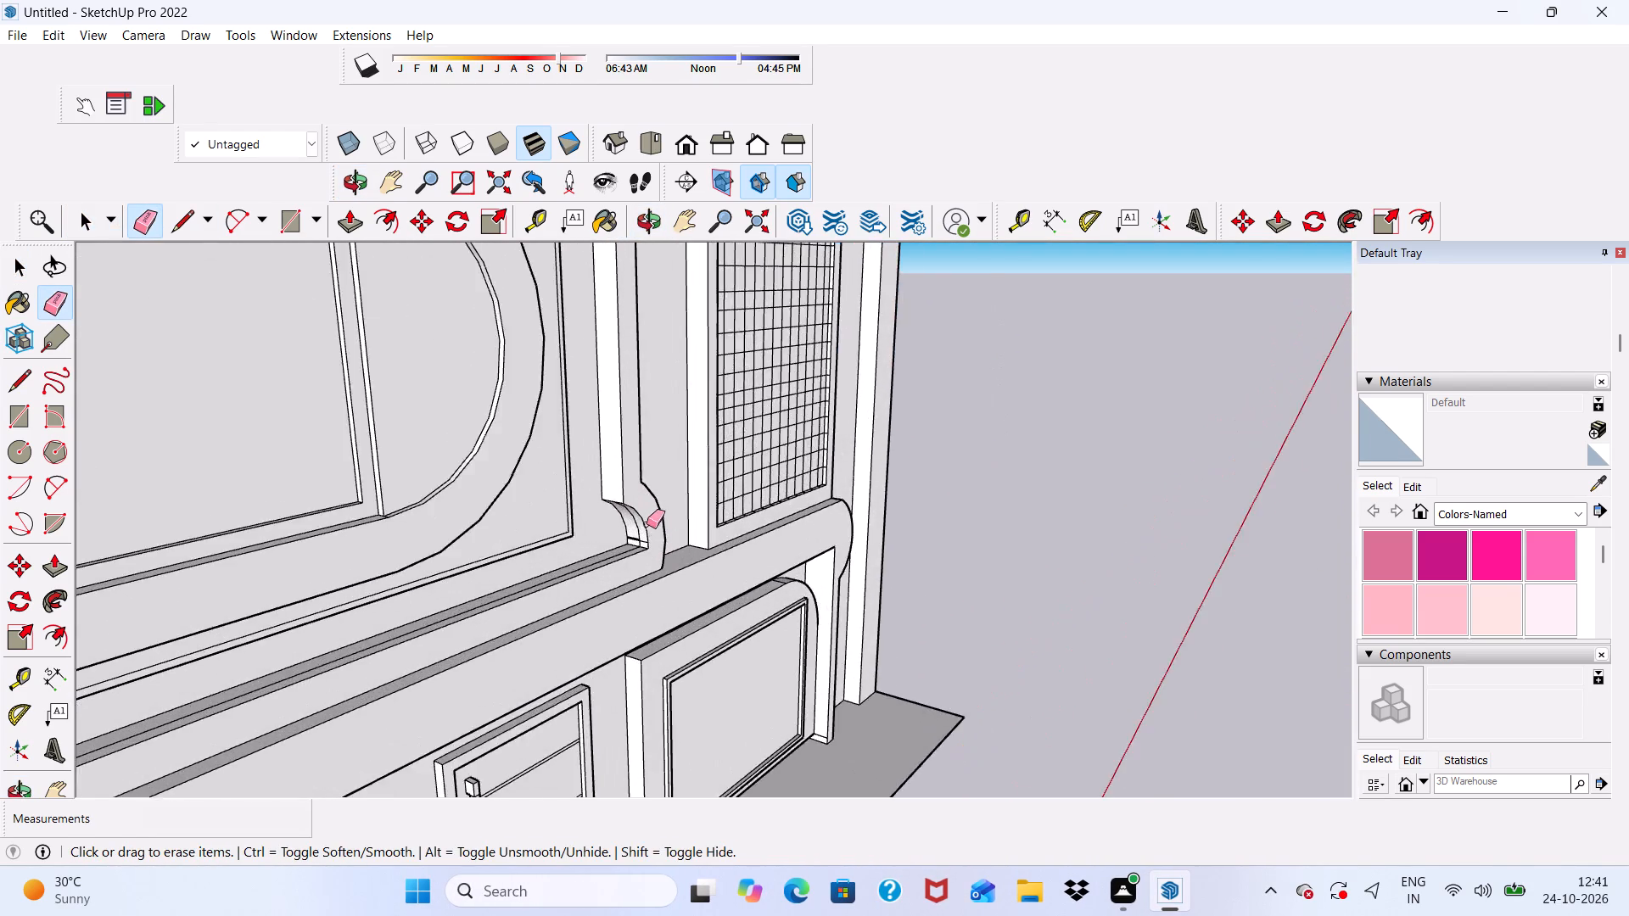
pyautogui.scroll(12, 647, 524)
pyautogui.moveTo(610, 467); pyautogui.dragTo(606, 489)
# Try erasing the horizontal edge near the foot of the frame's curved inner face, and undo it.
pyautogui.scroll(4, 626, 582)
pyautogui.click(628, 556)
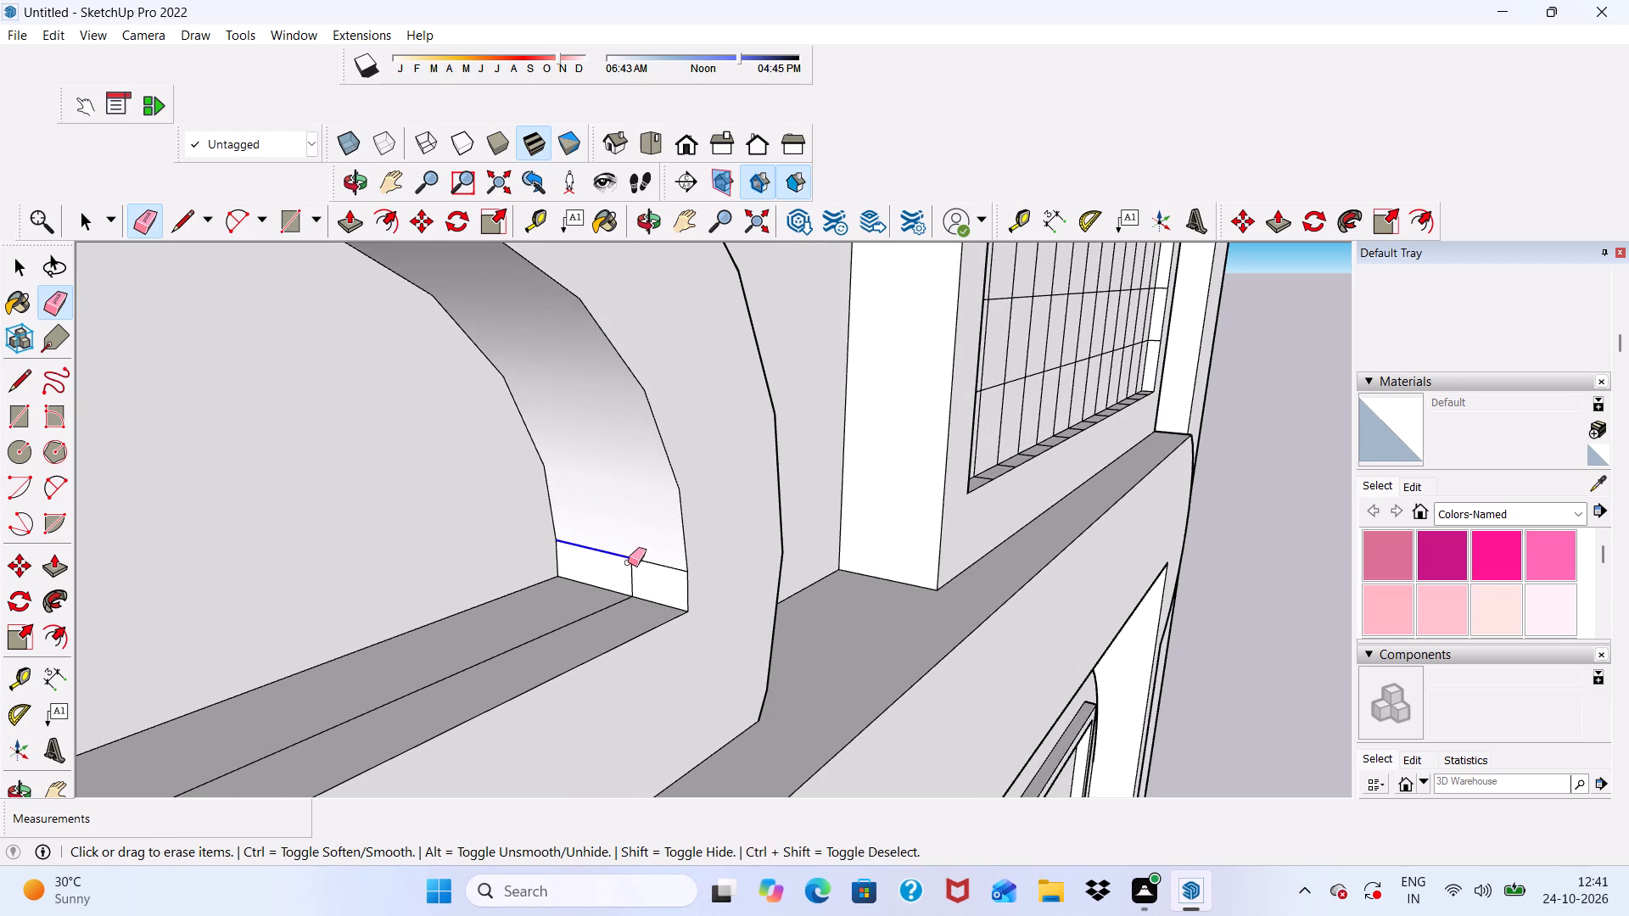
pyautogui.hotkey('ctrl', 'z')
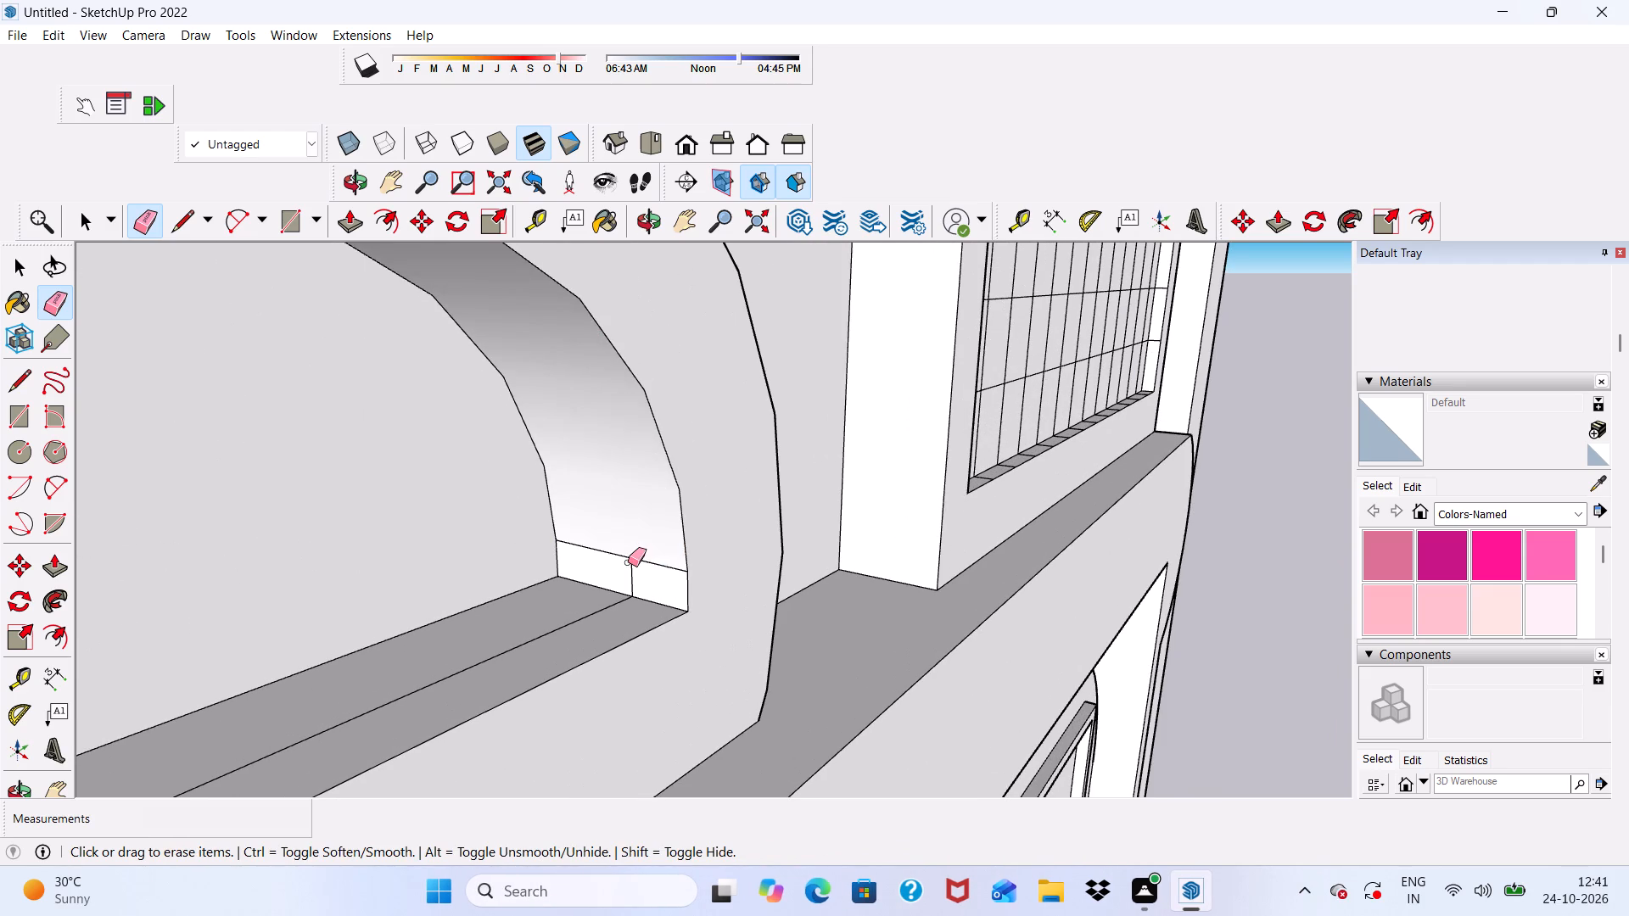
# Erase the leftover line running lengthwise along the ledge at the foot of the curved inner face.
pyautogui.scroll(3, 703, 555)
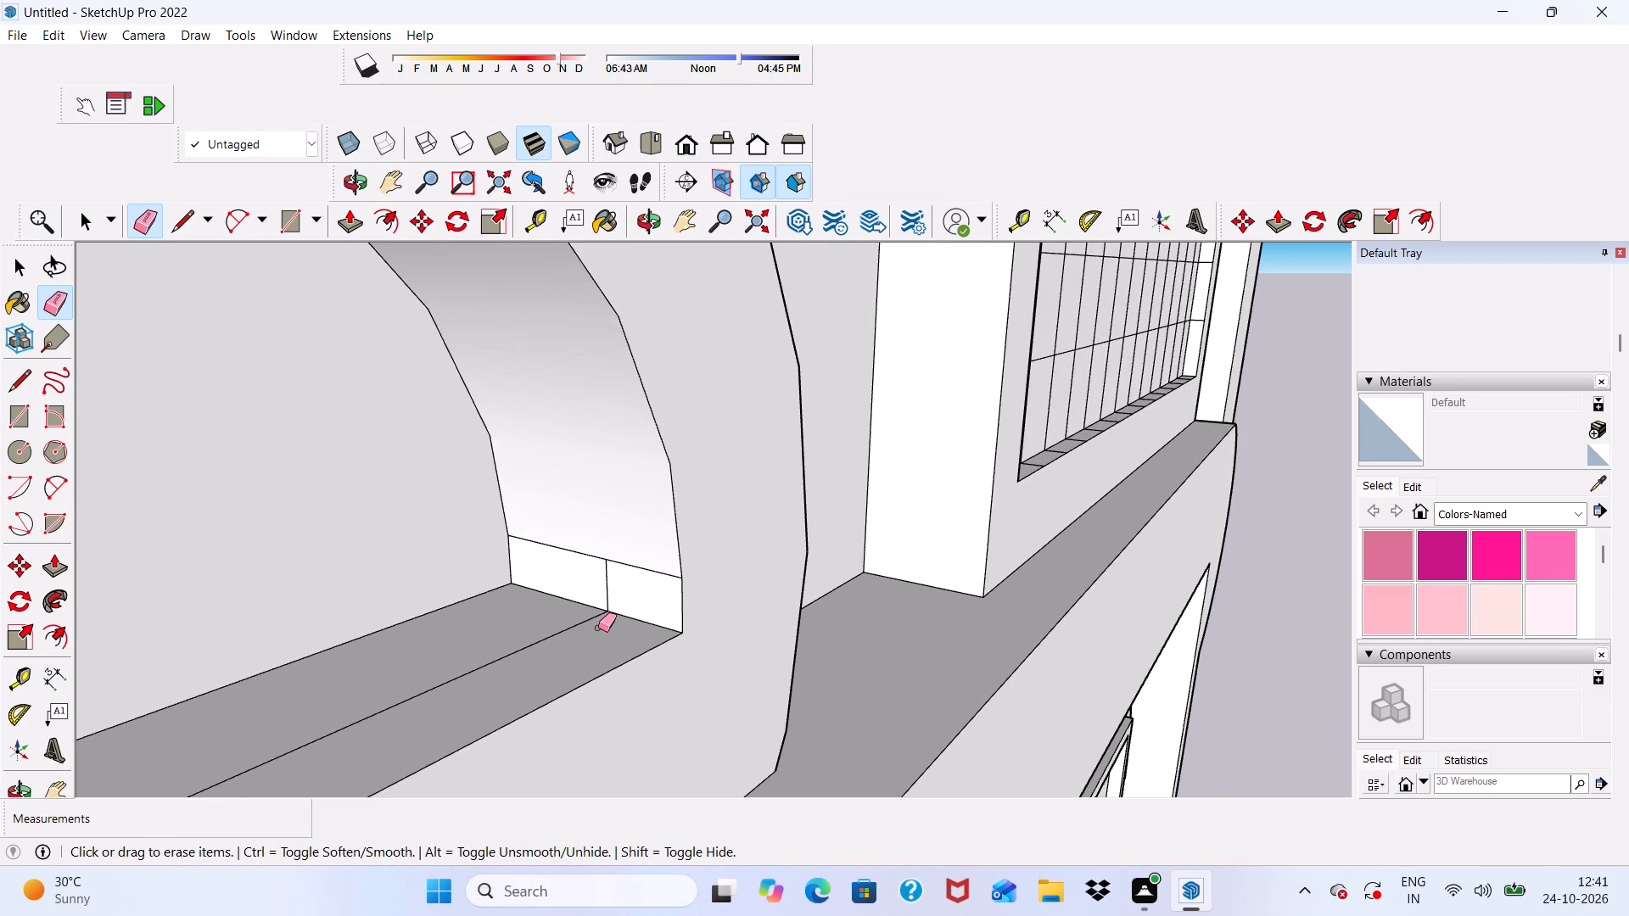
pyautogui.moveTo(563, 627); pyautogui.dragTo(562, 637)
pyautogui.scroll(-5, 540, 627)
pyautogui.scroll(1, 549, 628)
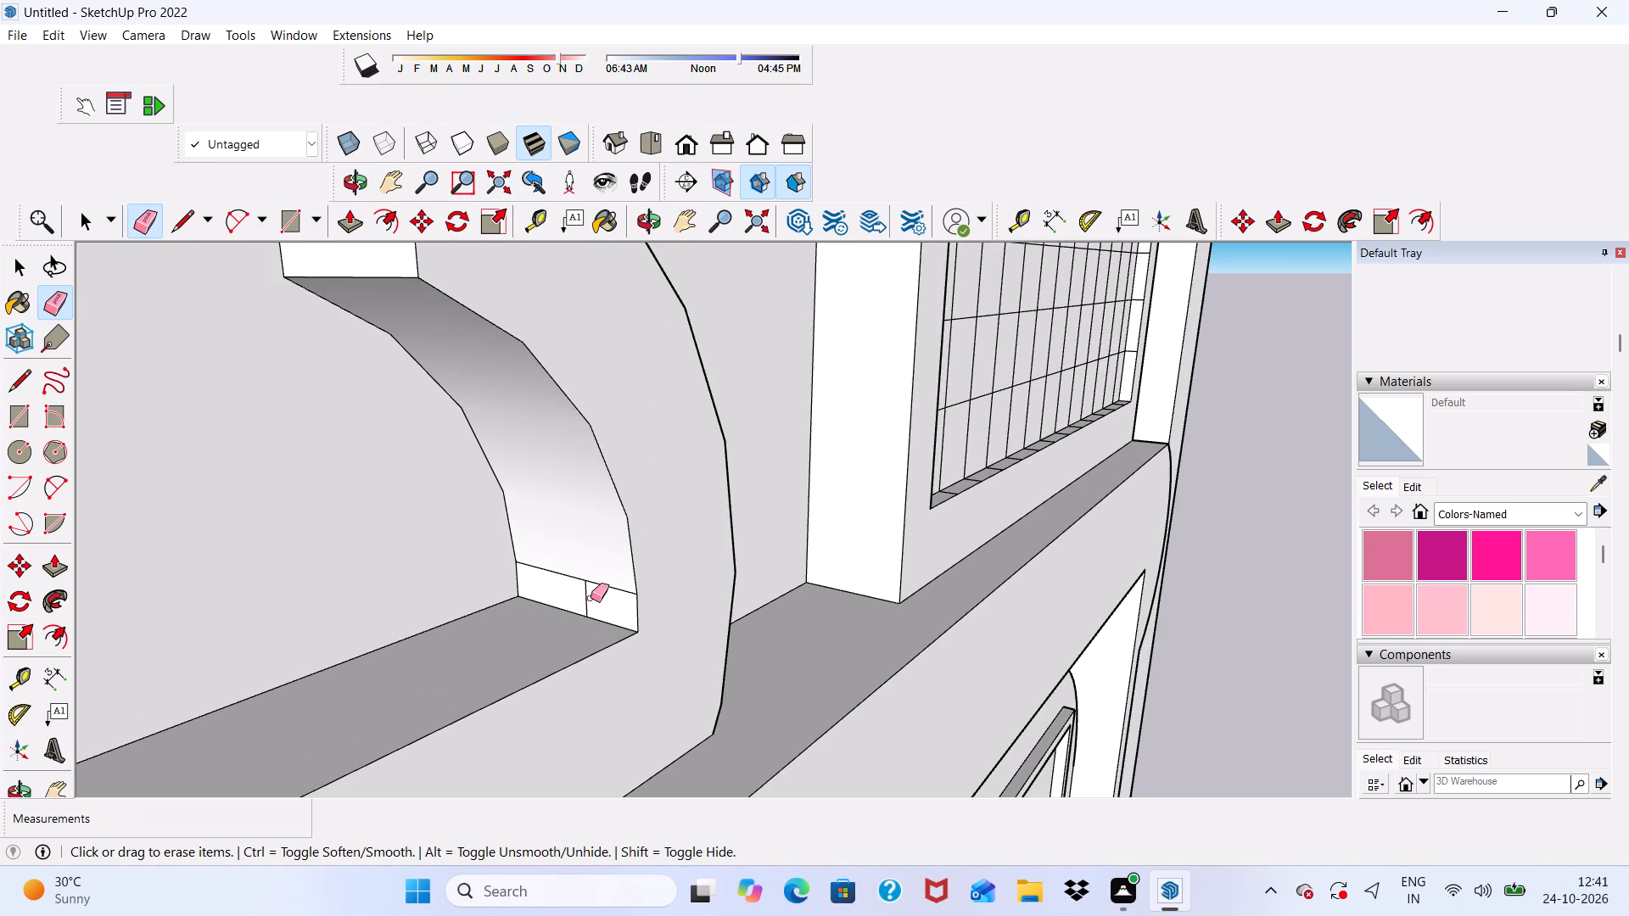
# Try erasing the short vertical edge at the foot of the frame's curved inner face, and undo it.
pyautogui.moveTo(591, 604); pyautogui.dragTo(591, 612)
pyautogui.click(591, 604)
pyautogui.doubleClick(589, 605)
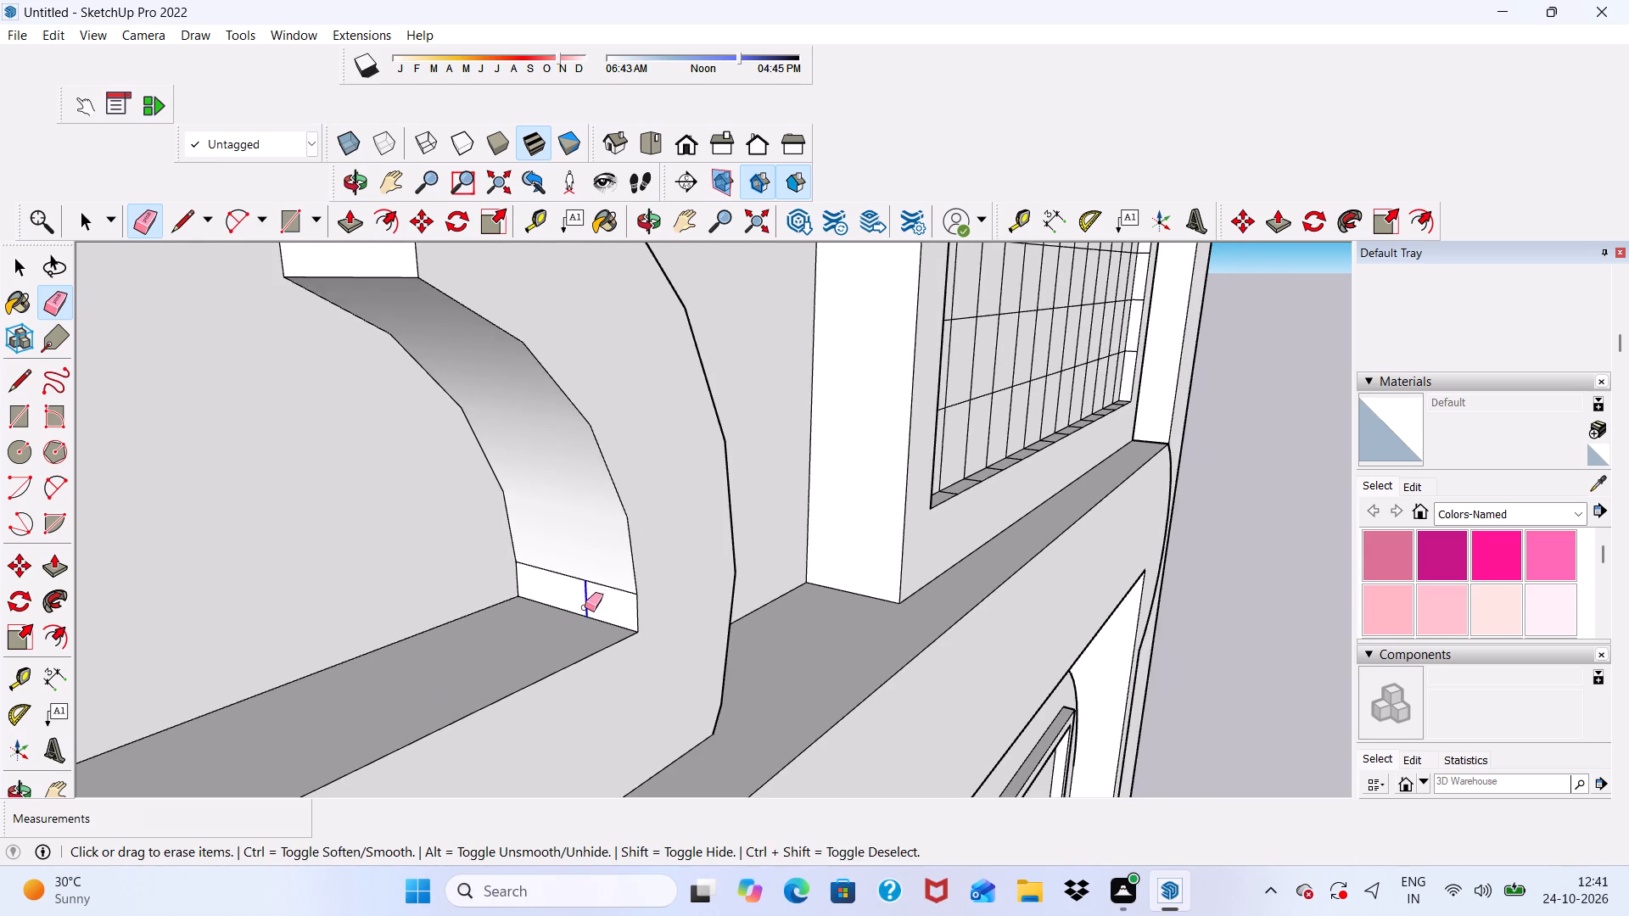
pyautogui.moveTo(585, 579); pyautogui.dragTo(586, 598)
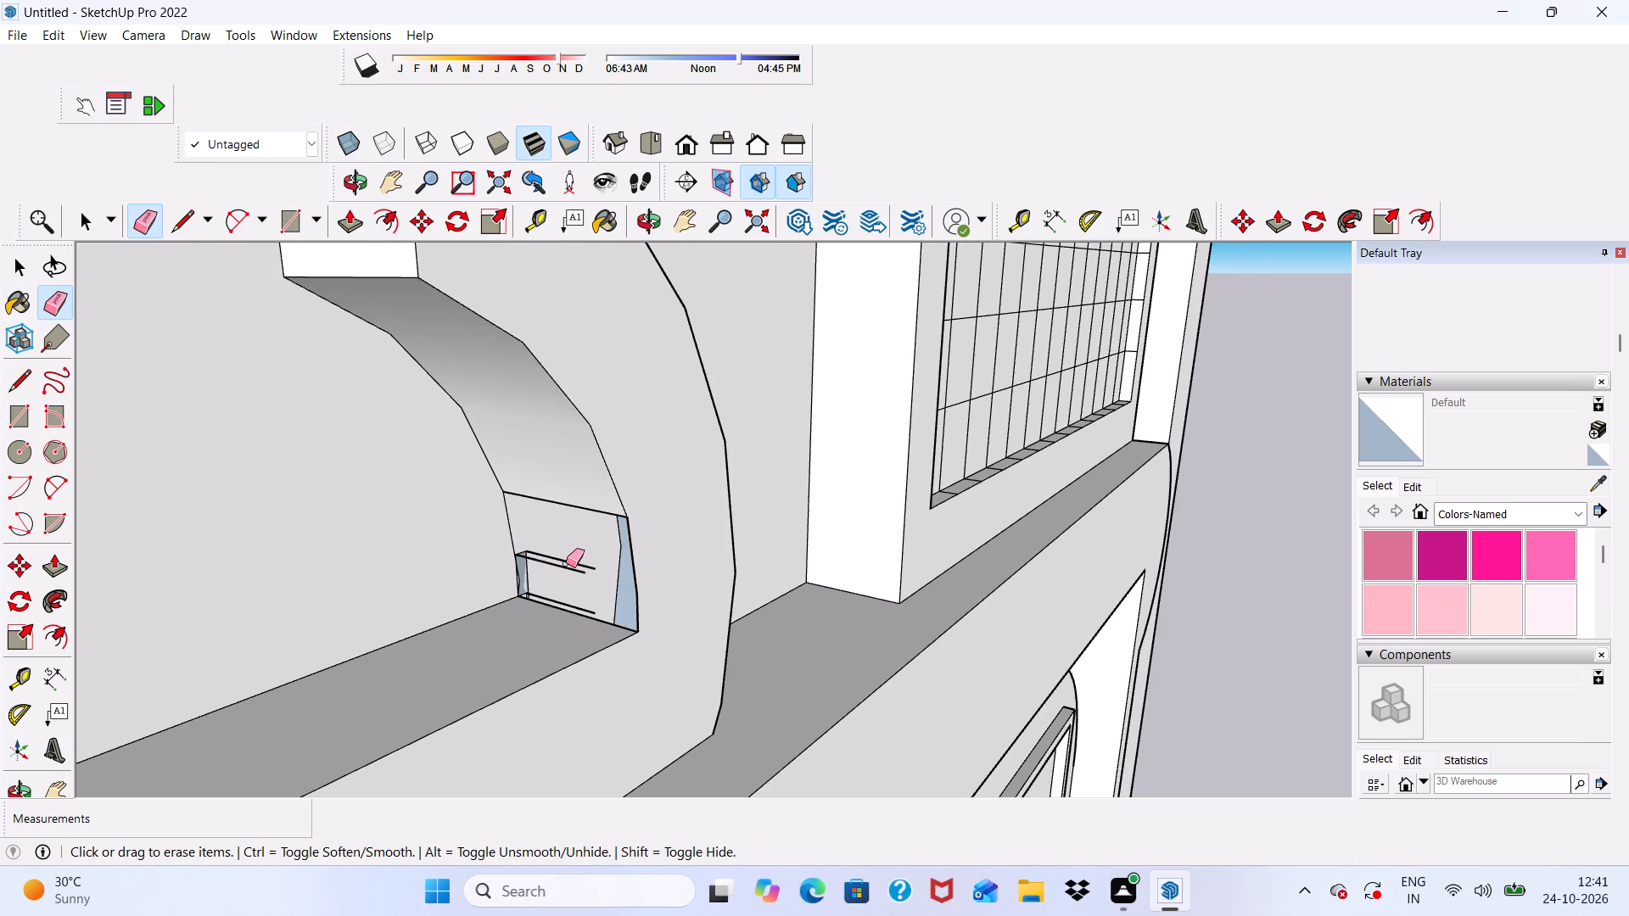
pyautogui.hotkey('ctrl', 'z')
# Examine the whole front of the building from above and at ground level, including the facade frame, tower and ground floor.
pyautogui.scroll(-9, 635, 550)
pyautogui.press('space')
pyautogui.scroll(-4, 728, 515)
pyautogui.moveTo(731, 529); pyautogui.dragTo(683, 539, button='middle')
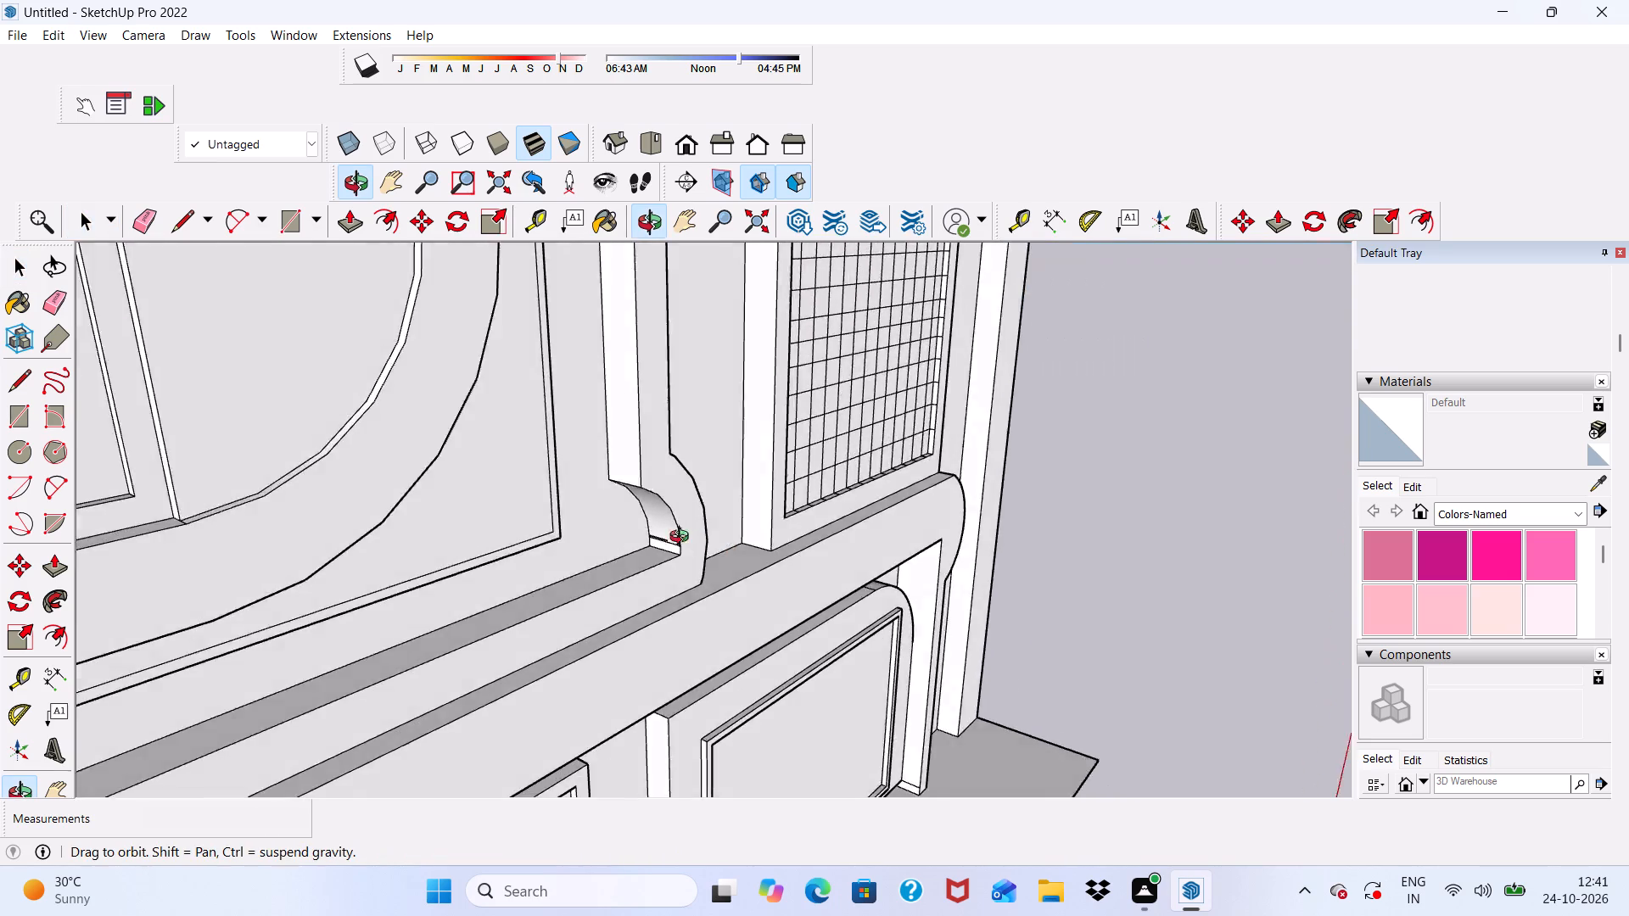
pyautogui.moveTo(683, 539); pyautogui.dragTo(405, 384, button='middle')
pyautogui.scroll(-15, 400, 383)
pyautogui.moveTo(676, 514); pyautogui.dragTo(641, 698, button='middle')
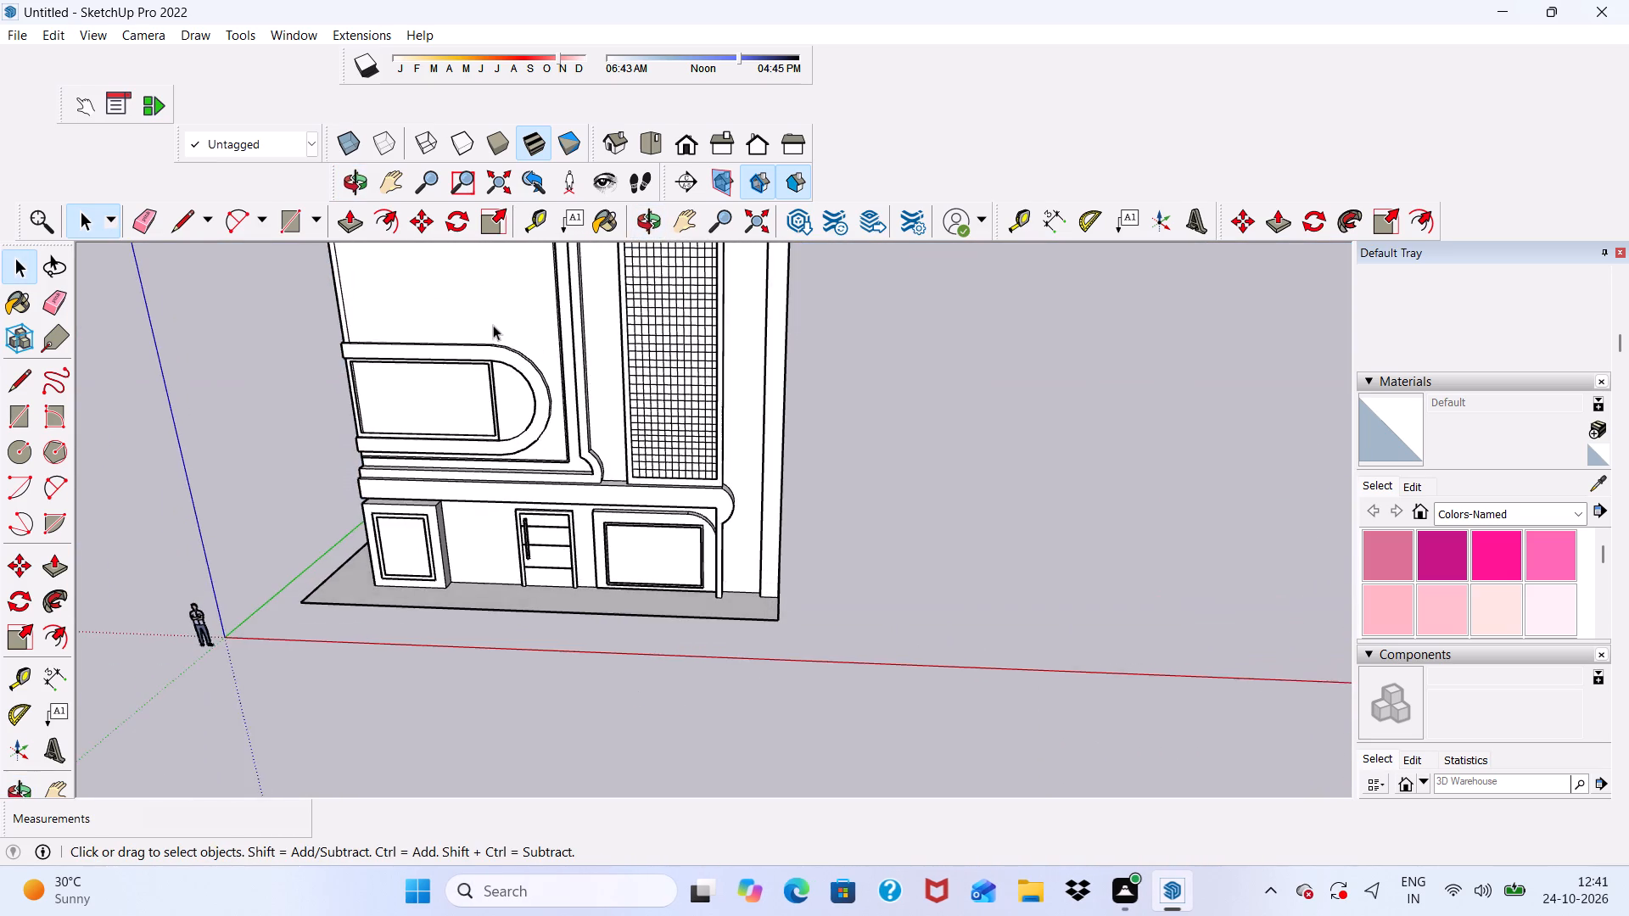
pyautogui.scroll(4, 493, 318)
pyautogui.scroll(-8, 493, 325)
pyautogui.scroll(3, 482, 395)
pyautogui.scroll(-1, 522, 310)
pyautogui.moveTo(578, 443); pyautogui.dragTo(608, 277, button='middle')
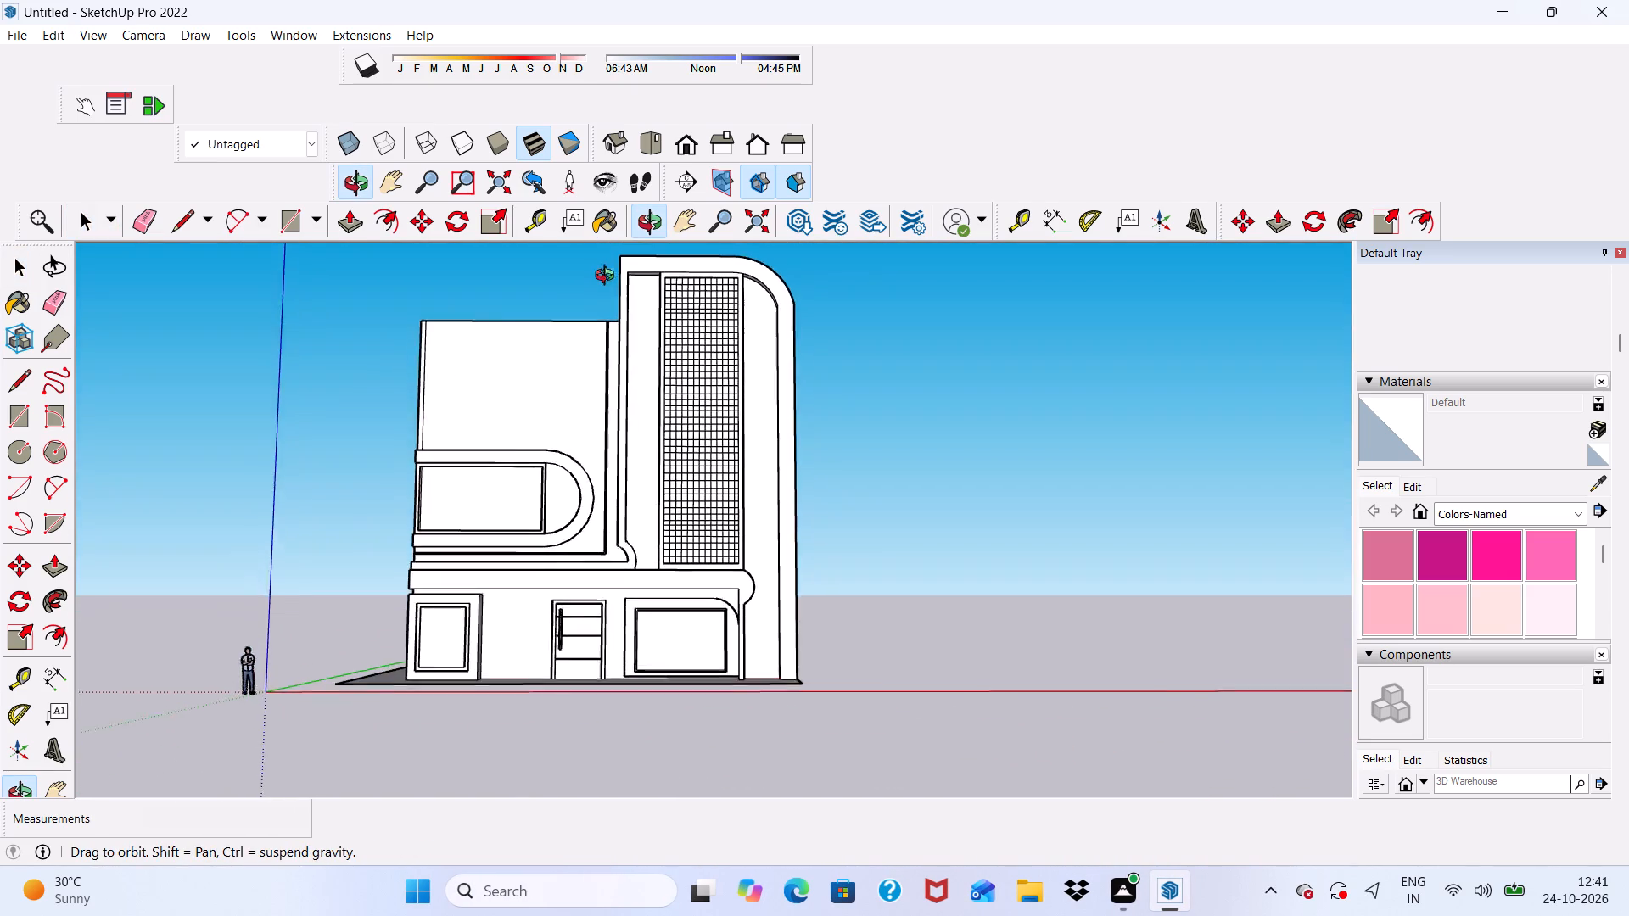
pyautogui.moveTo(608, 277); pyautogui.dragTo(608, 292, button='middle')
pyautogui.scroll(2, 630, 657)
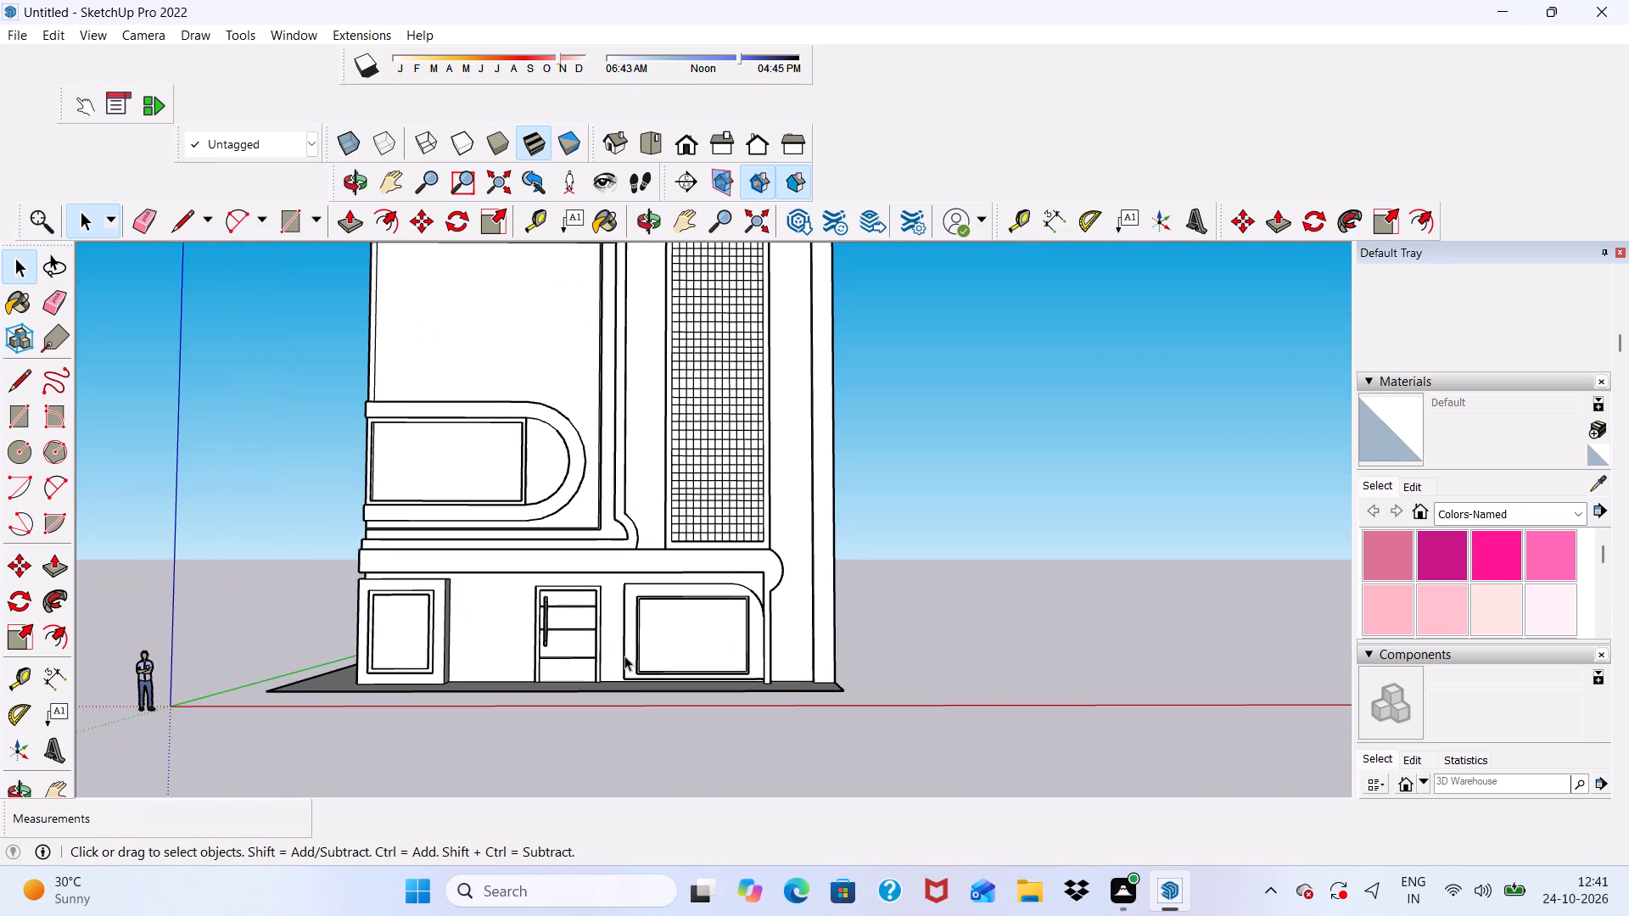
pyautogui.scroll(3, 624, 656)
pyautogui.scroll(-4, 624, 656)
# Push/Pull the ground face in front of the building up by 3" to form a base slab.
pyautogui.moveTo(625, 666); pyautogui.dragTo(627, 716, button='middle')
pyautogui.scroll(4, 627, 717)
pyautogui.scroll(-3, 609, 618)
pyautogui.moveTo(613, 666); pyautogui.dragTo(606, 795, button='middle')
pyautogui.scroll(7, 556, 728)
pyautogui.click(533, 628)
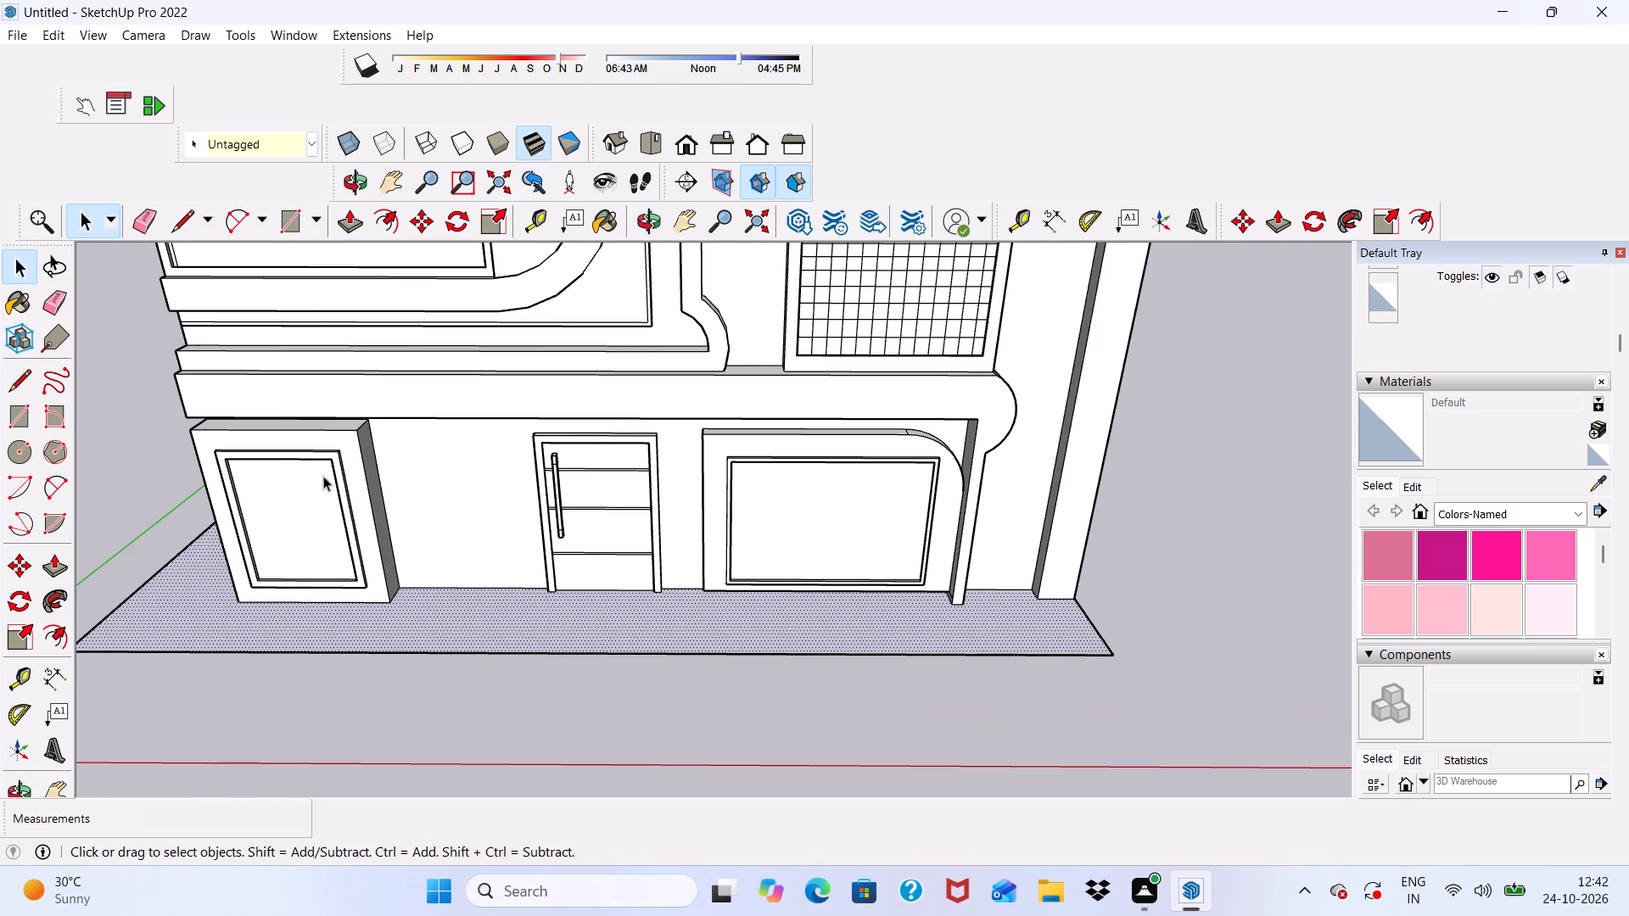
pyautogui.click(334, 231)
pyautogui.scroll(1, 385, 585)
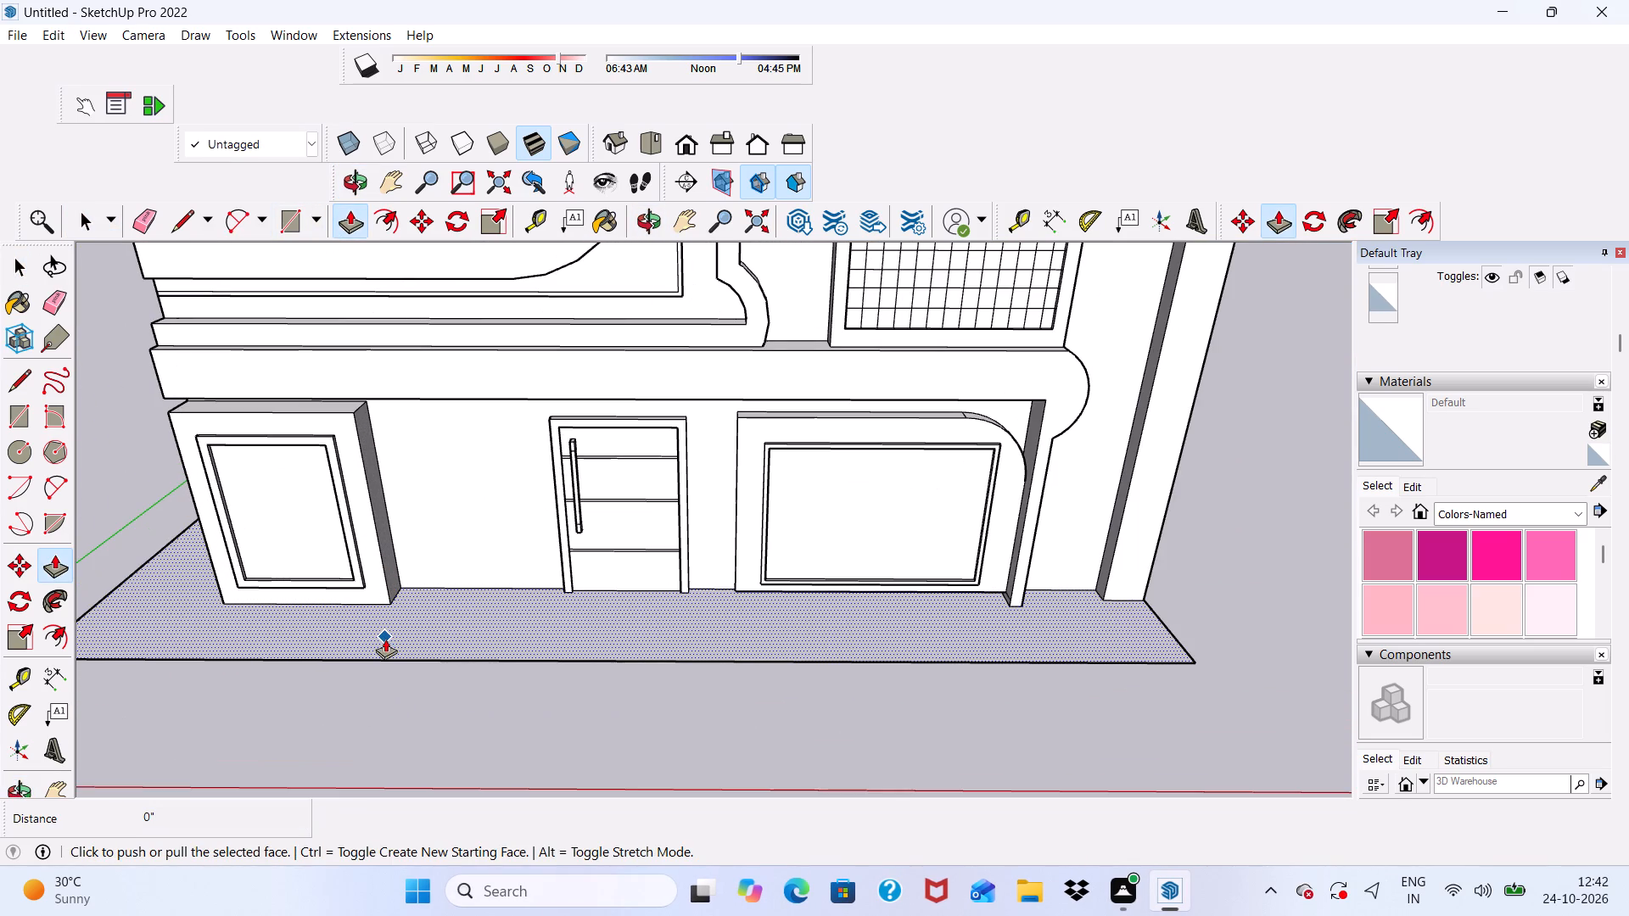
pyautogui.click(385, 639)
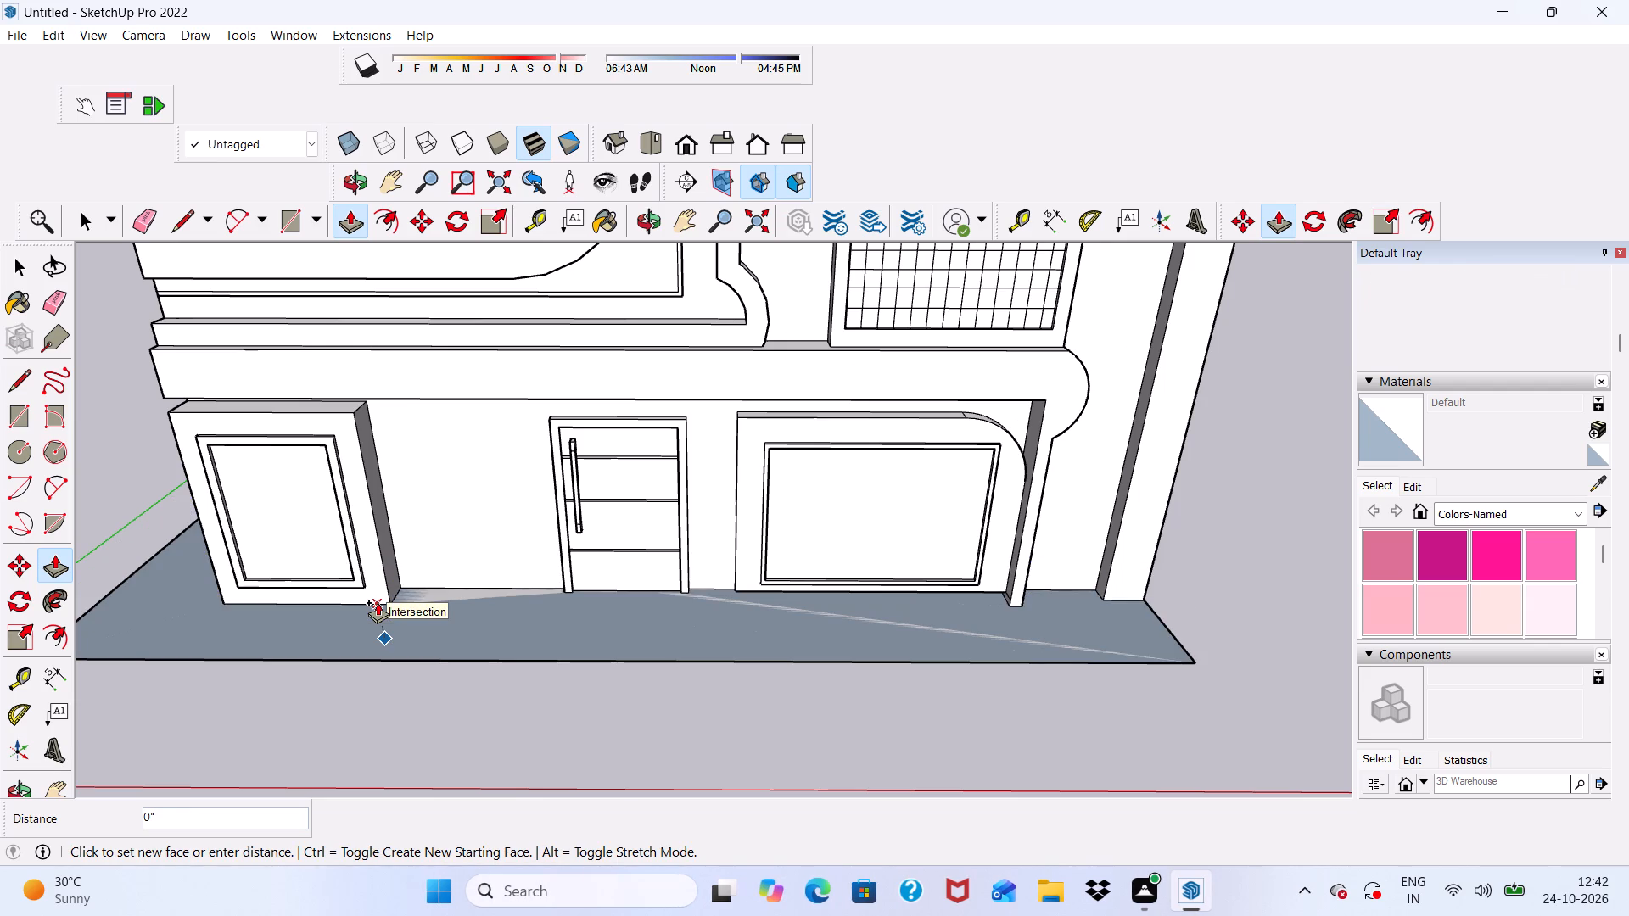
pyautogui.write('3"')
pyautogui.press('Return')
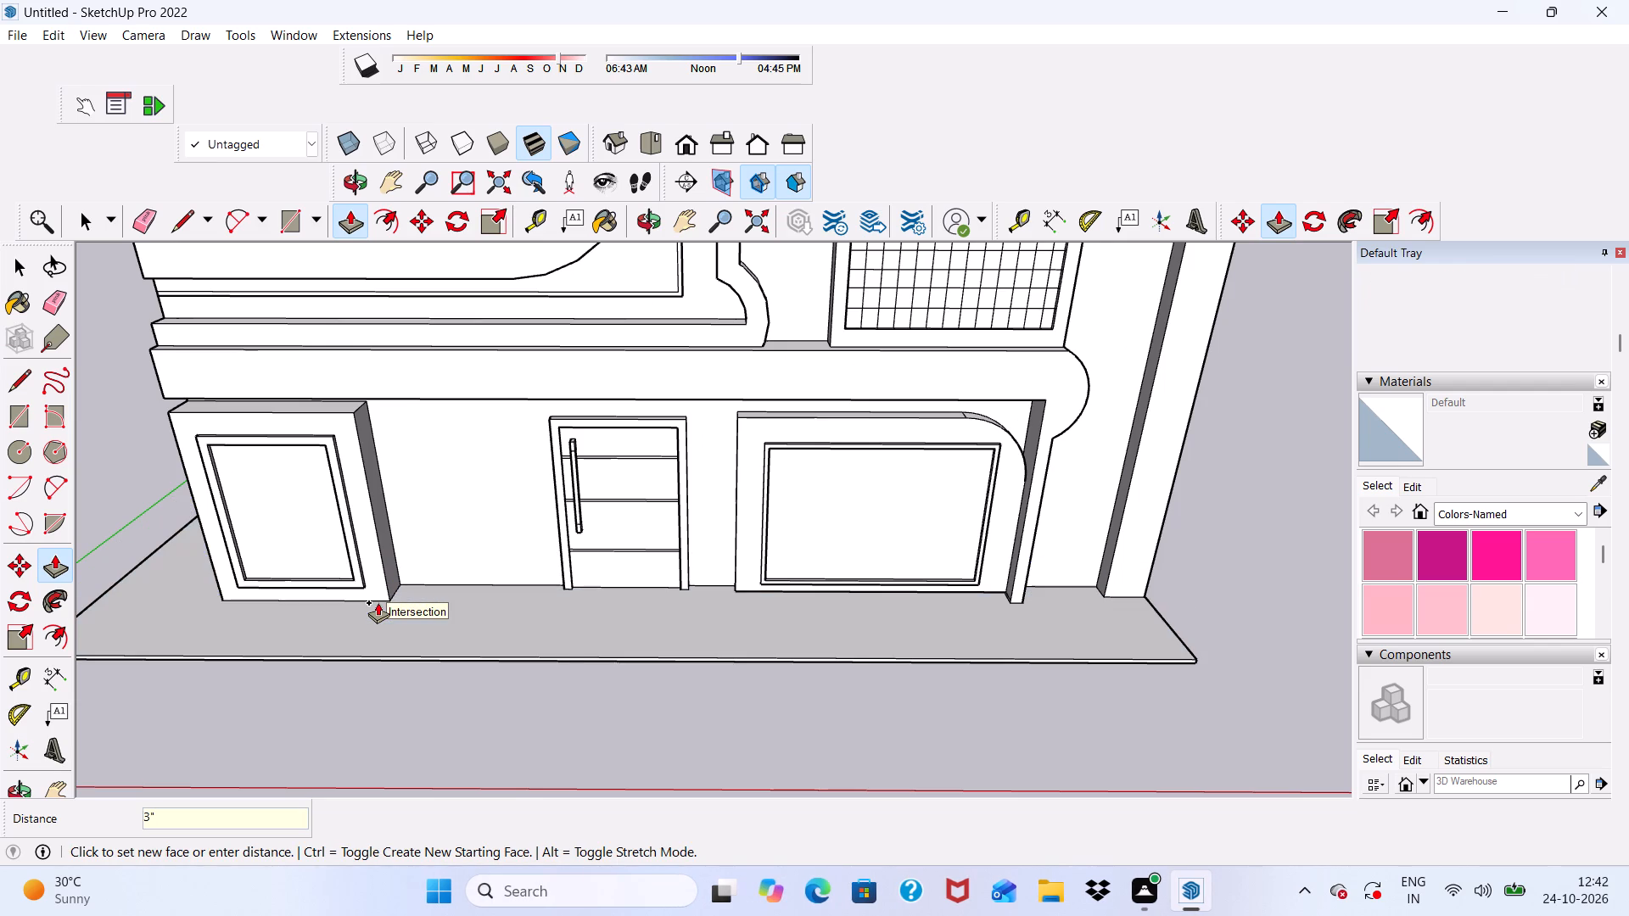
pyautogui.scroll(-3, 379, 606)
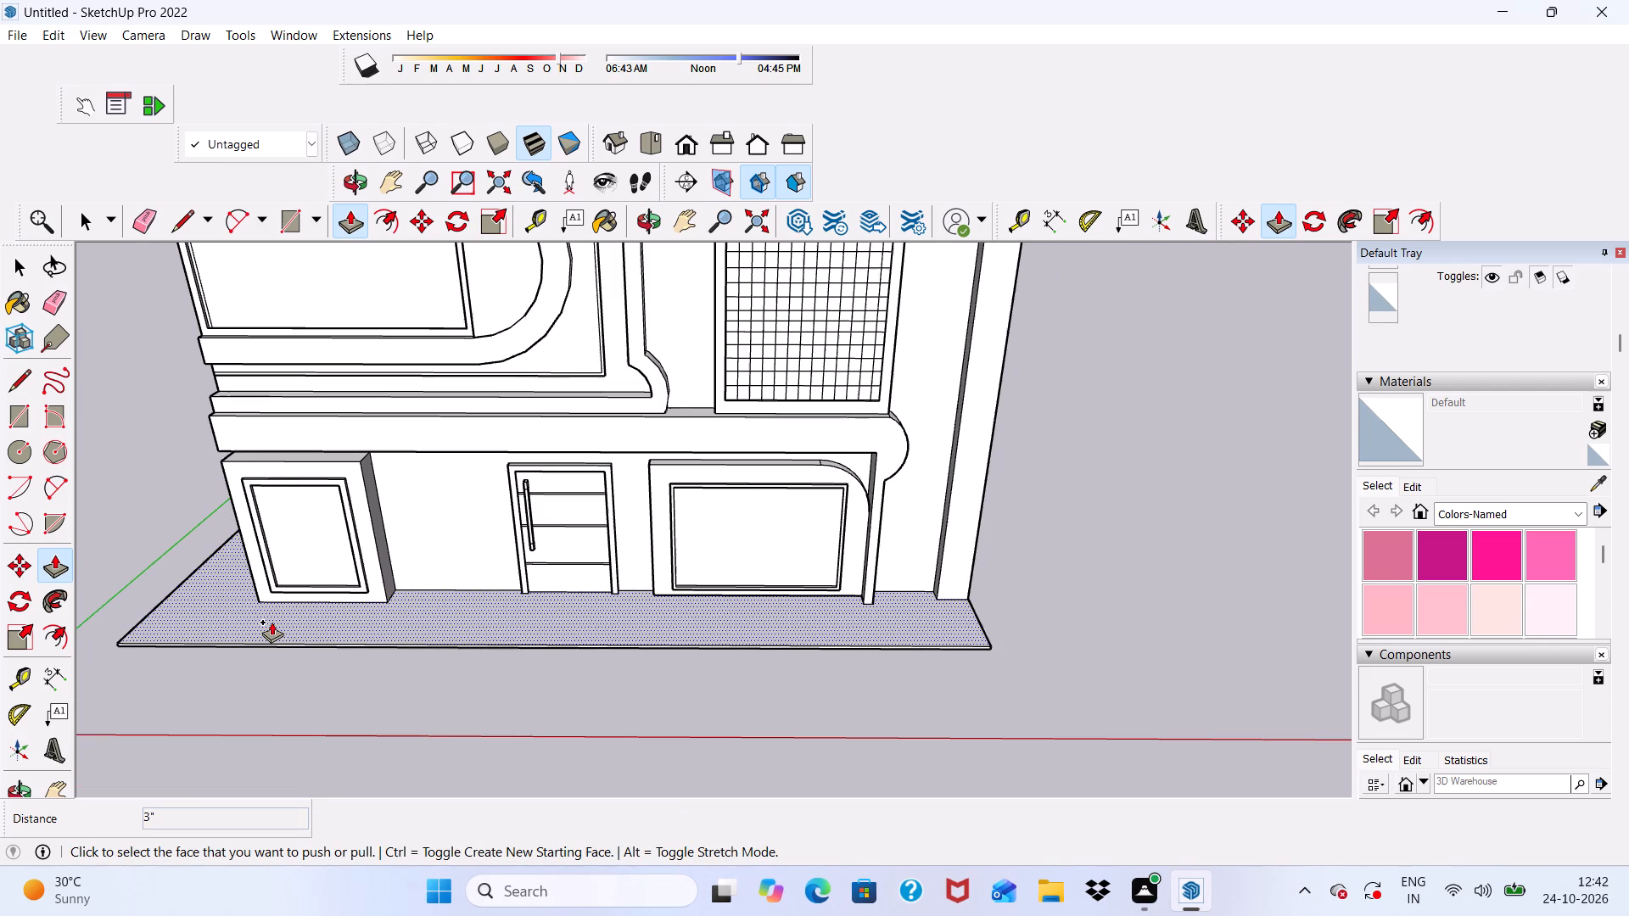
pyautogui.press('space')
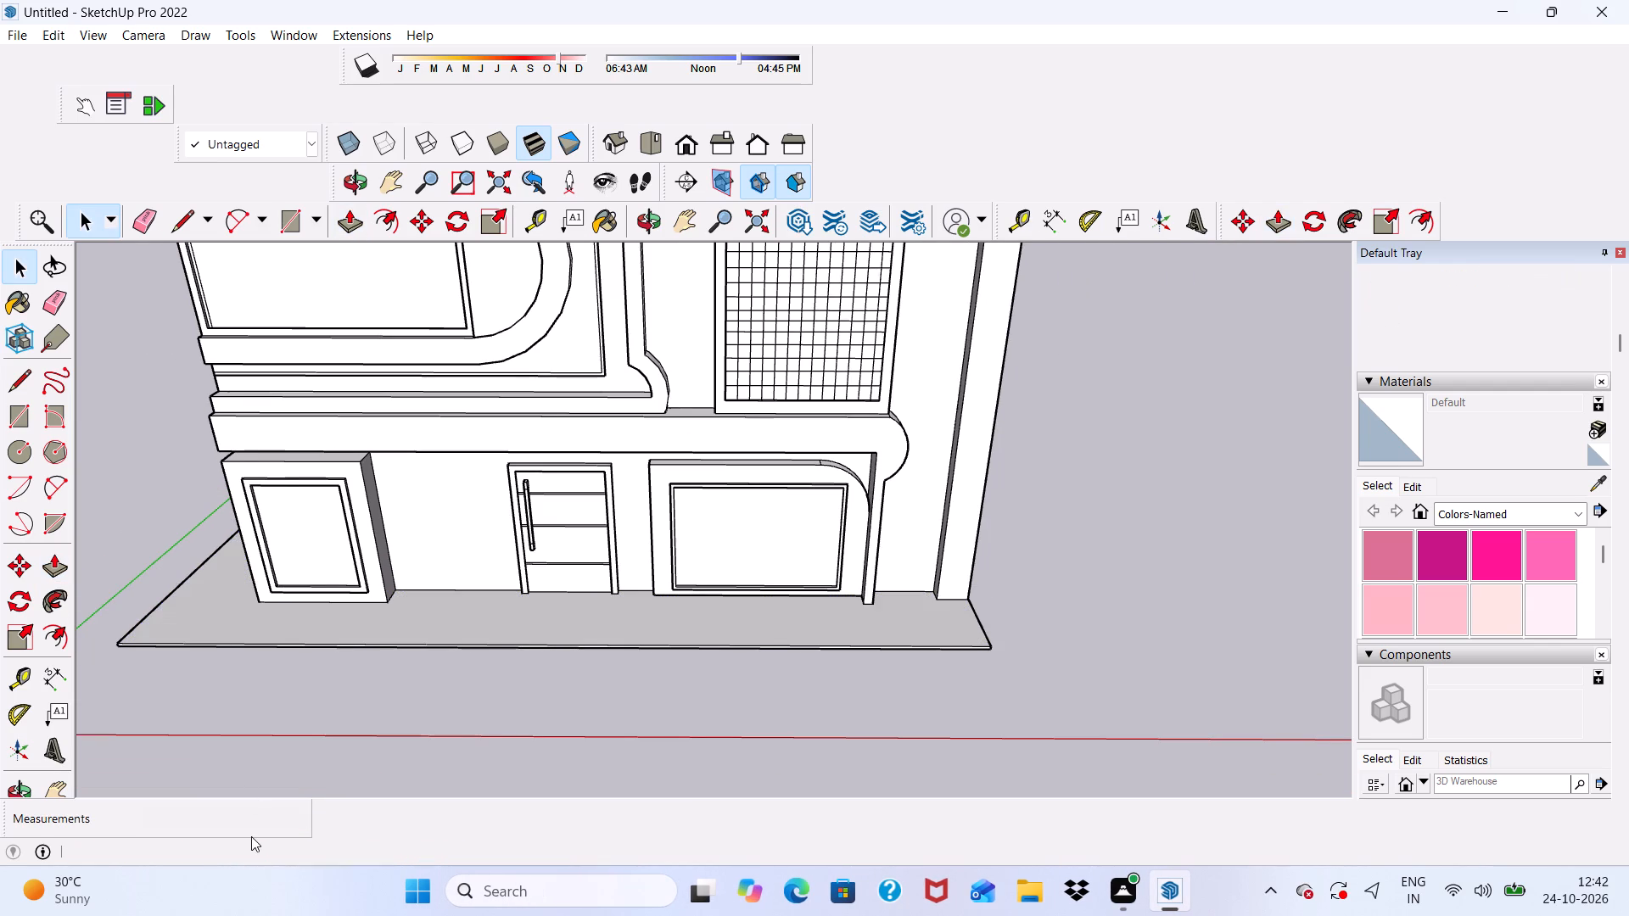
# Examine the base slab and ground floor from a low front view and from above.
pyautogui.scroll(-4, 226, 841)
pyautogui.moveTo(350, 608); pyautogui.dragTo(398, 478, button='middle')
pyautogui.scroll(5, 385, 494)
pyautogui.scroll(-4, 385, 495)
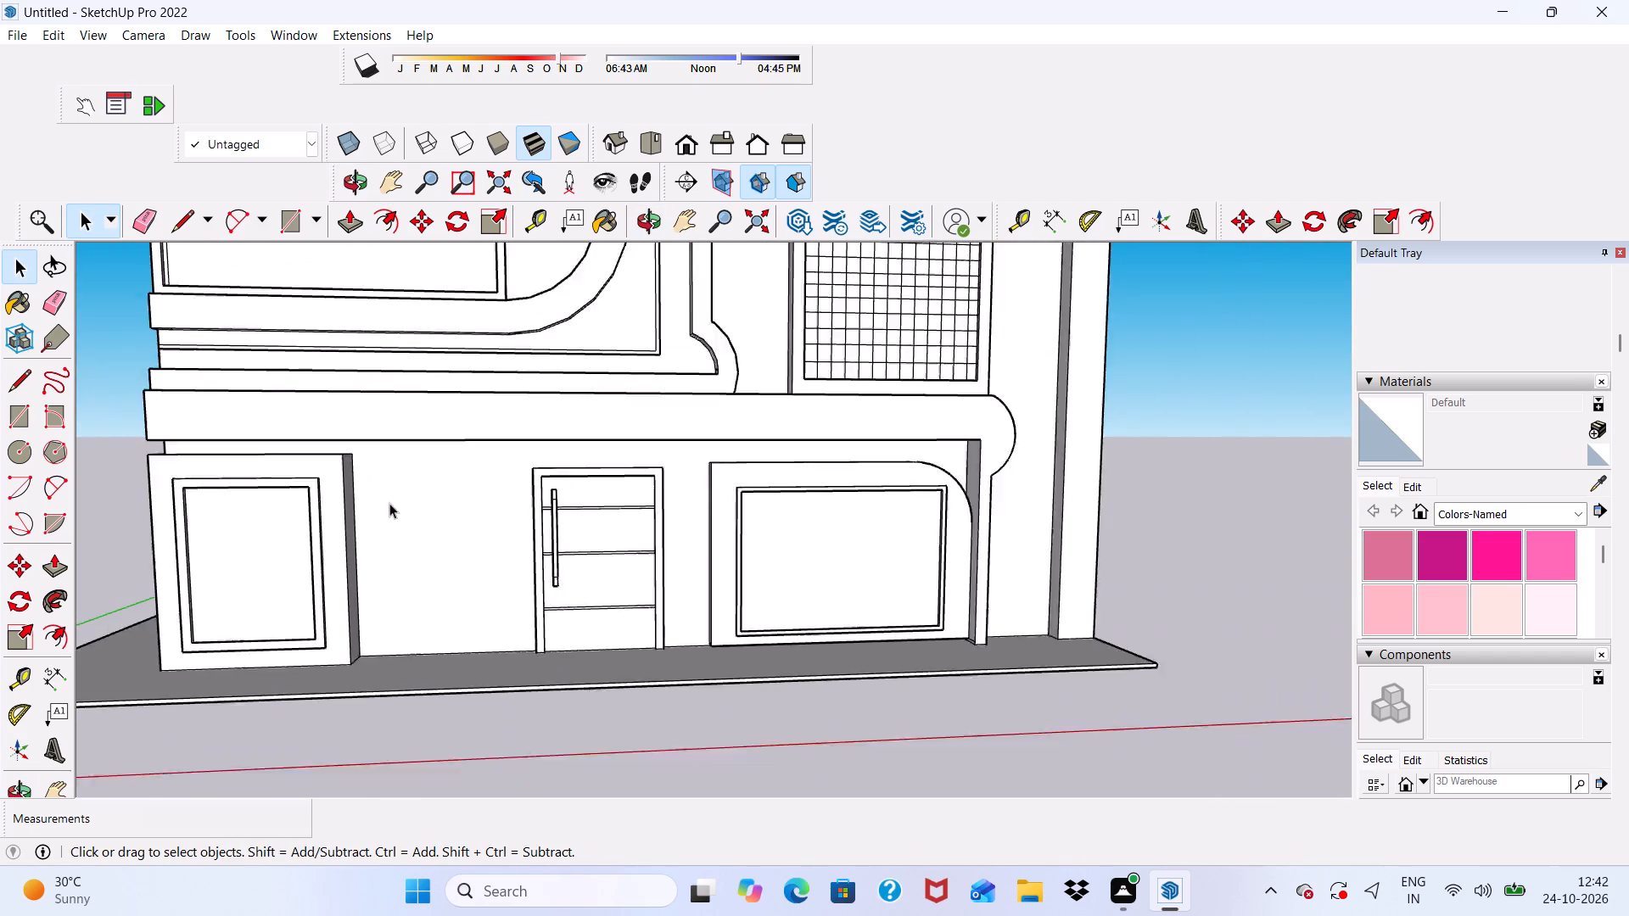
pyautogui.scroll(-2, 389, 503)
pyautogui.moveTo(406, 541); pyautogui.dragTo(384, 685, button='middle')
pyautogui.scroll(6, 249, 630)
pyautogui.scroll(-8, 251, 457)
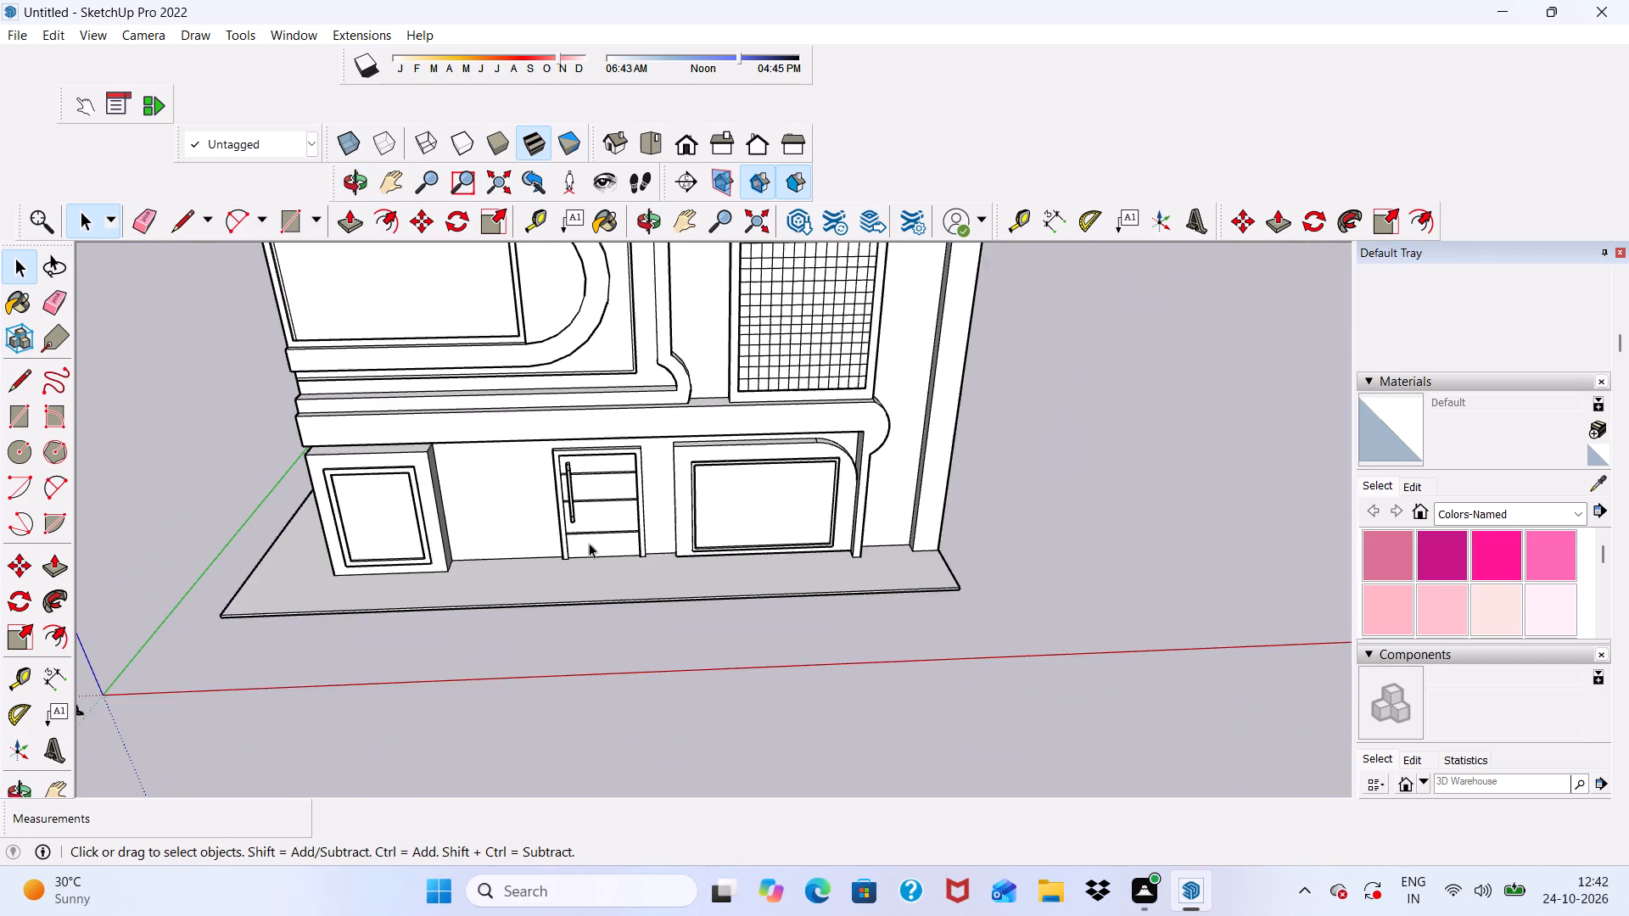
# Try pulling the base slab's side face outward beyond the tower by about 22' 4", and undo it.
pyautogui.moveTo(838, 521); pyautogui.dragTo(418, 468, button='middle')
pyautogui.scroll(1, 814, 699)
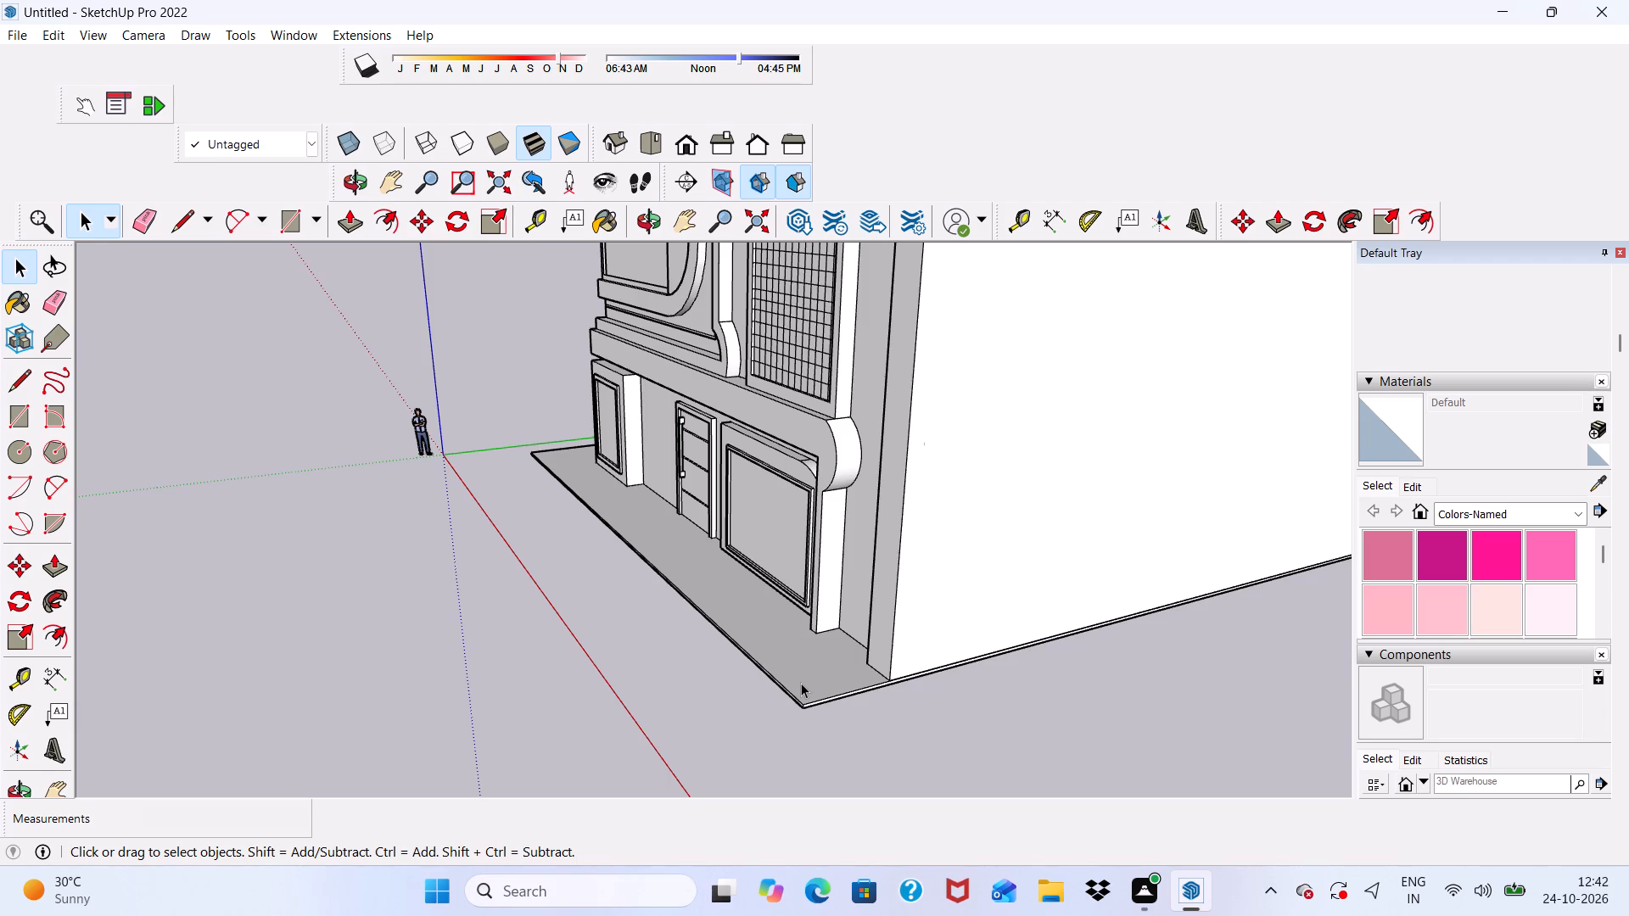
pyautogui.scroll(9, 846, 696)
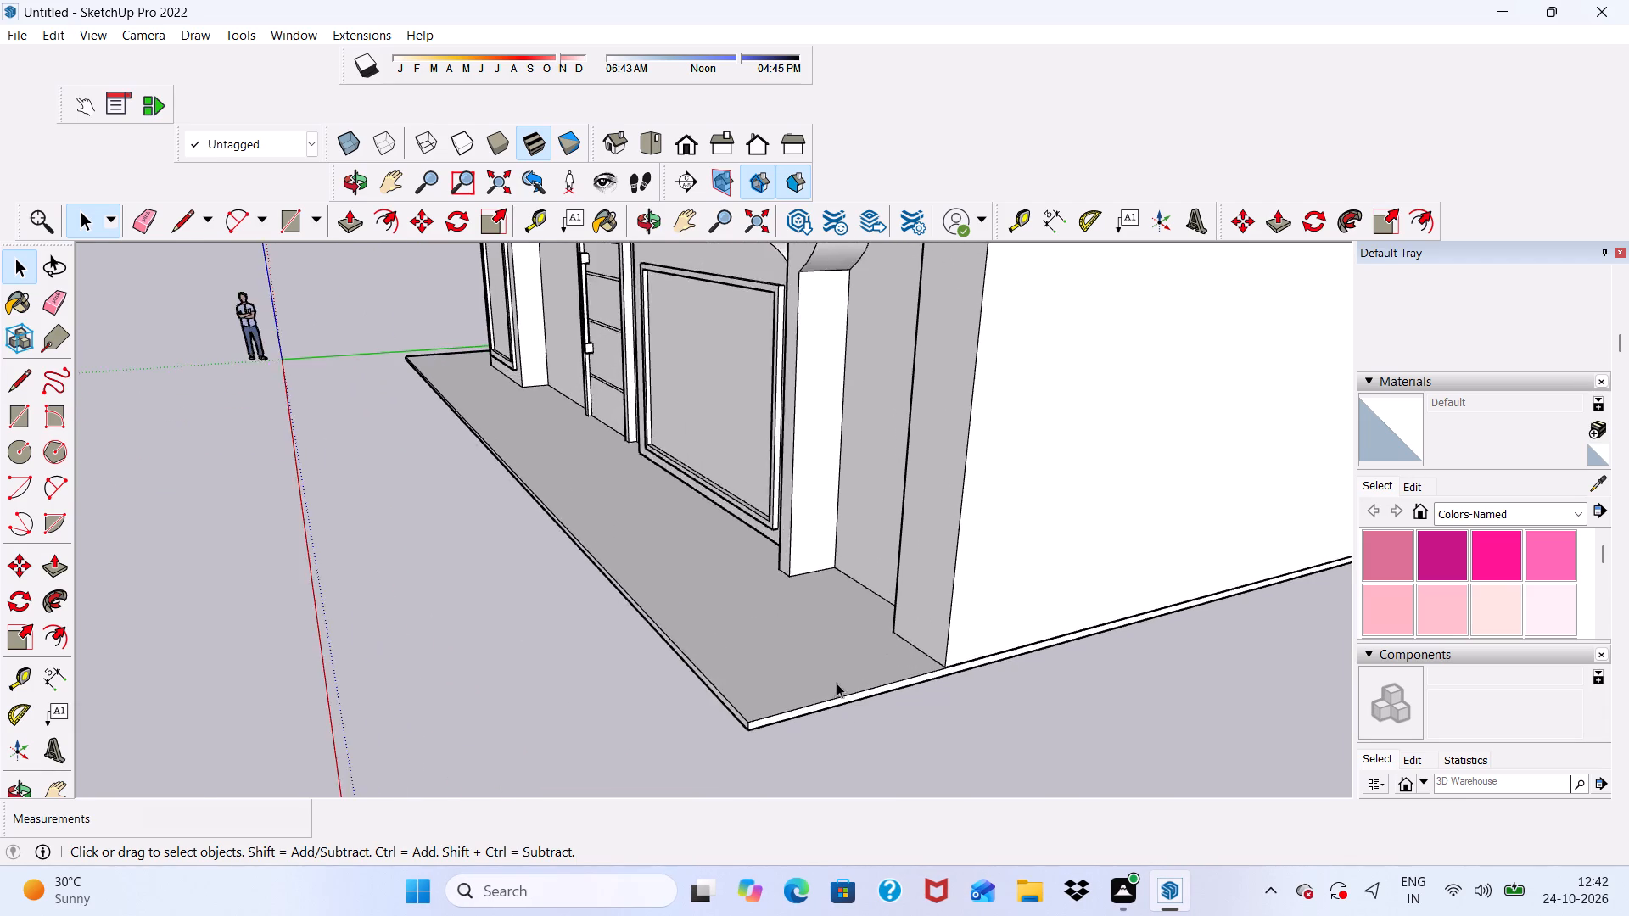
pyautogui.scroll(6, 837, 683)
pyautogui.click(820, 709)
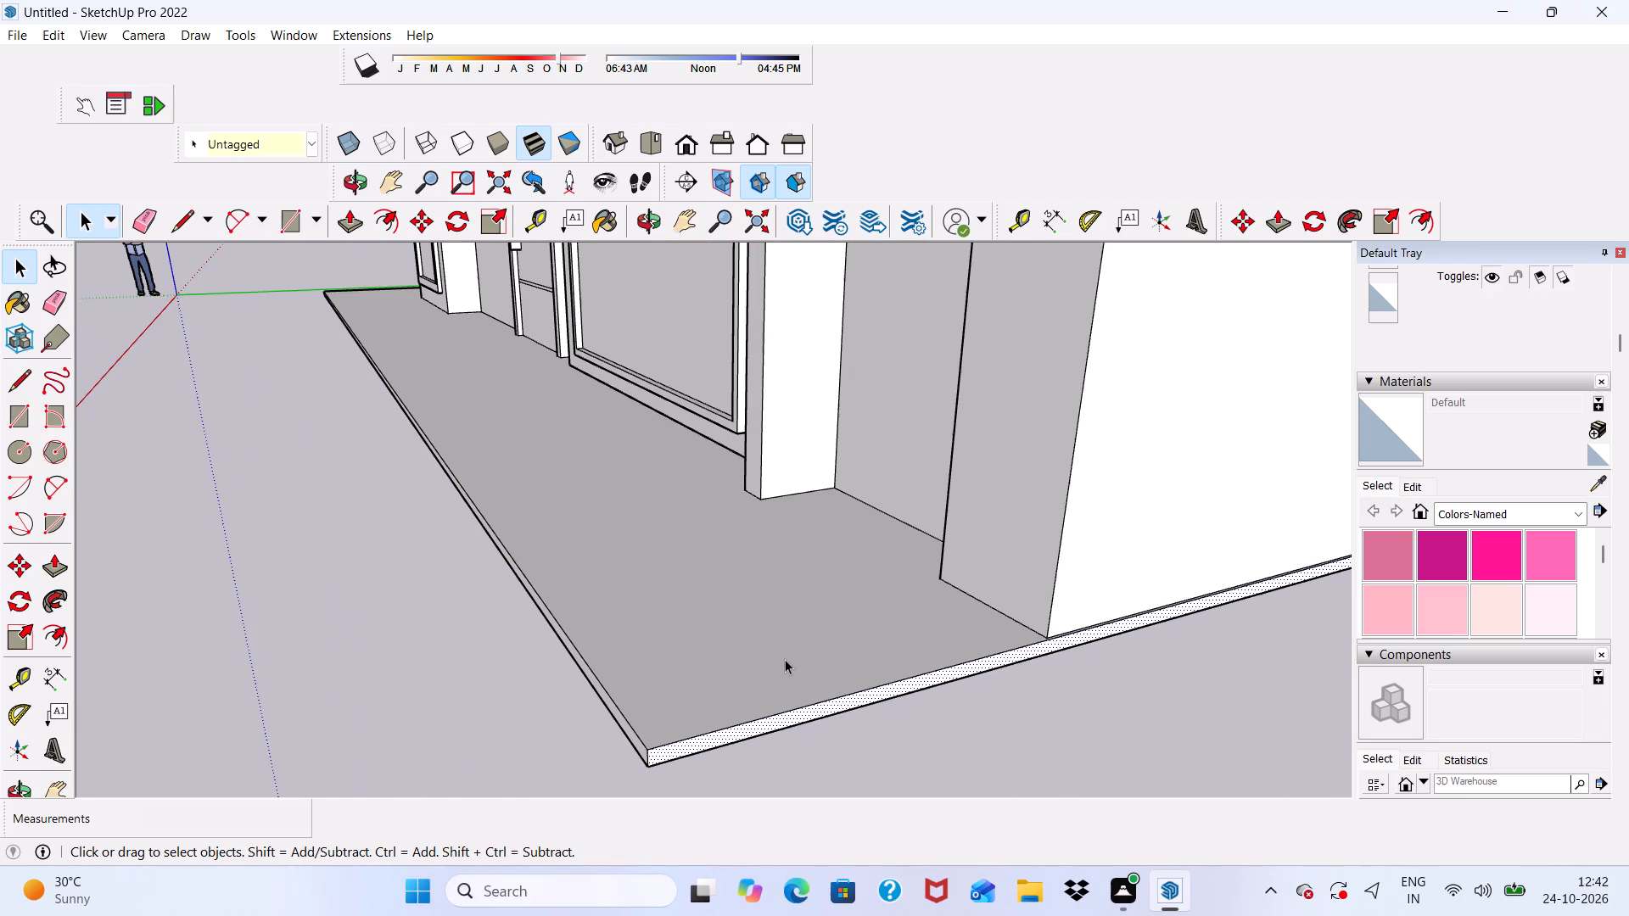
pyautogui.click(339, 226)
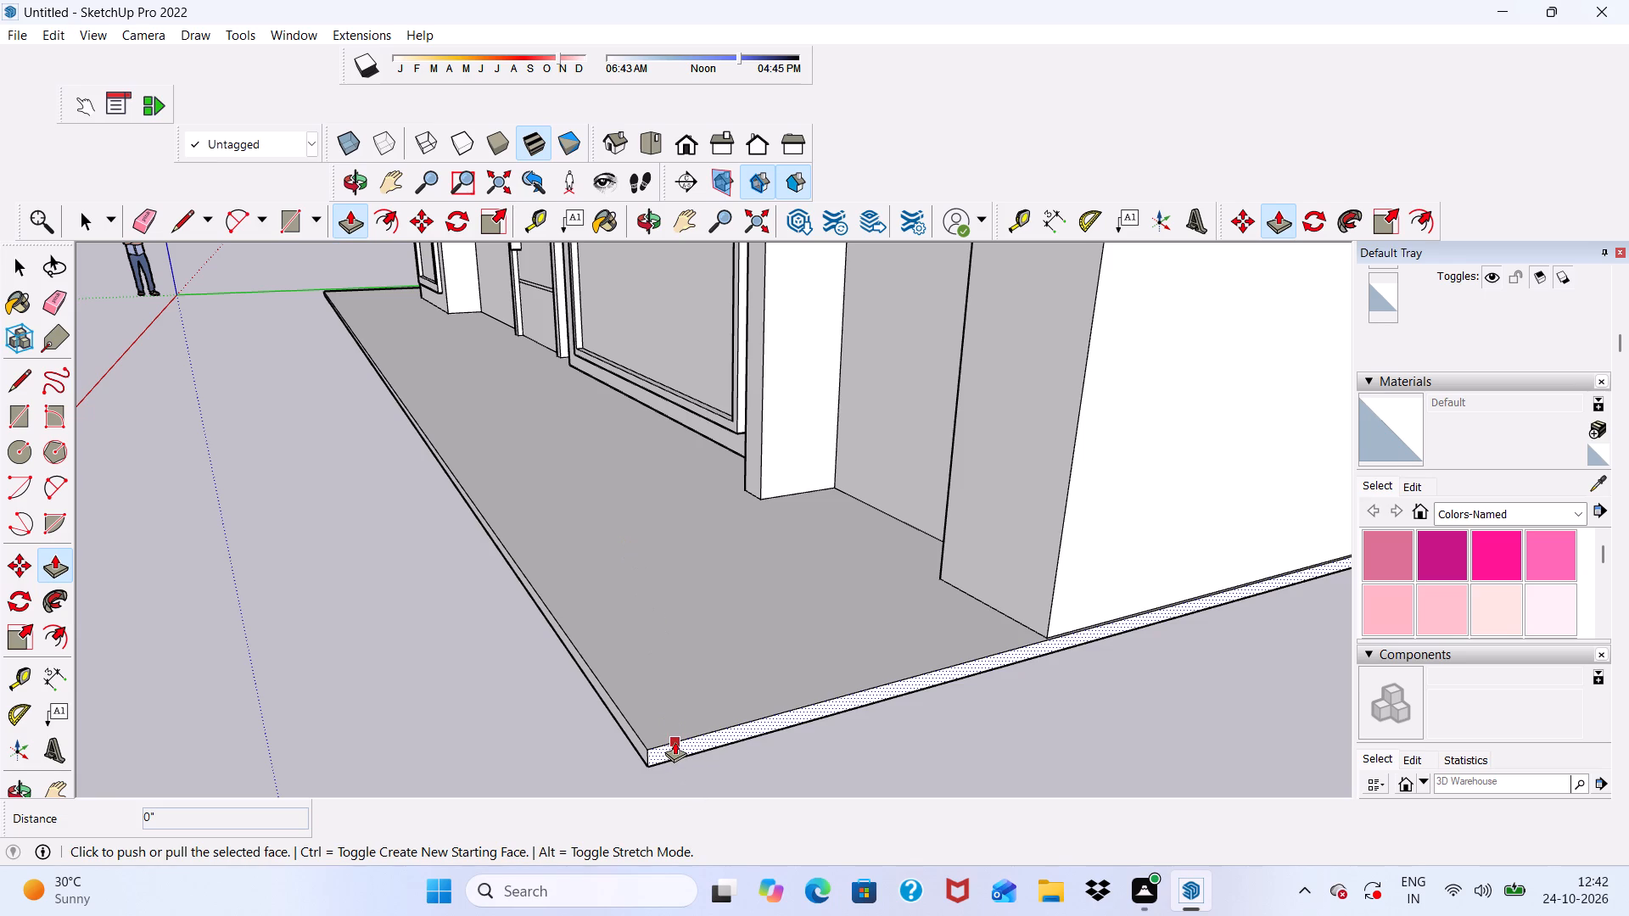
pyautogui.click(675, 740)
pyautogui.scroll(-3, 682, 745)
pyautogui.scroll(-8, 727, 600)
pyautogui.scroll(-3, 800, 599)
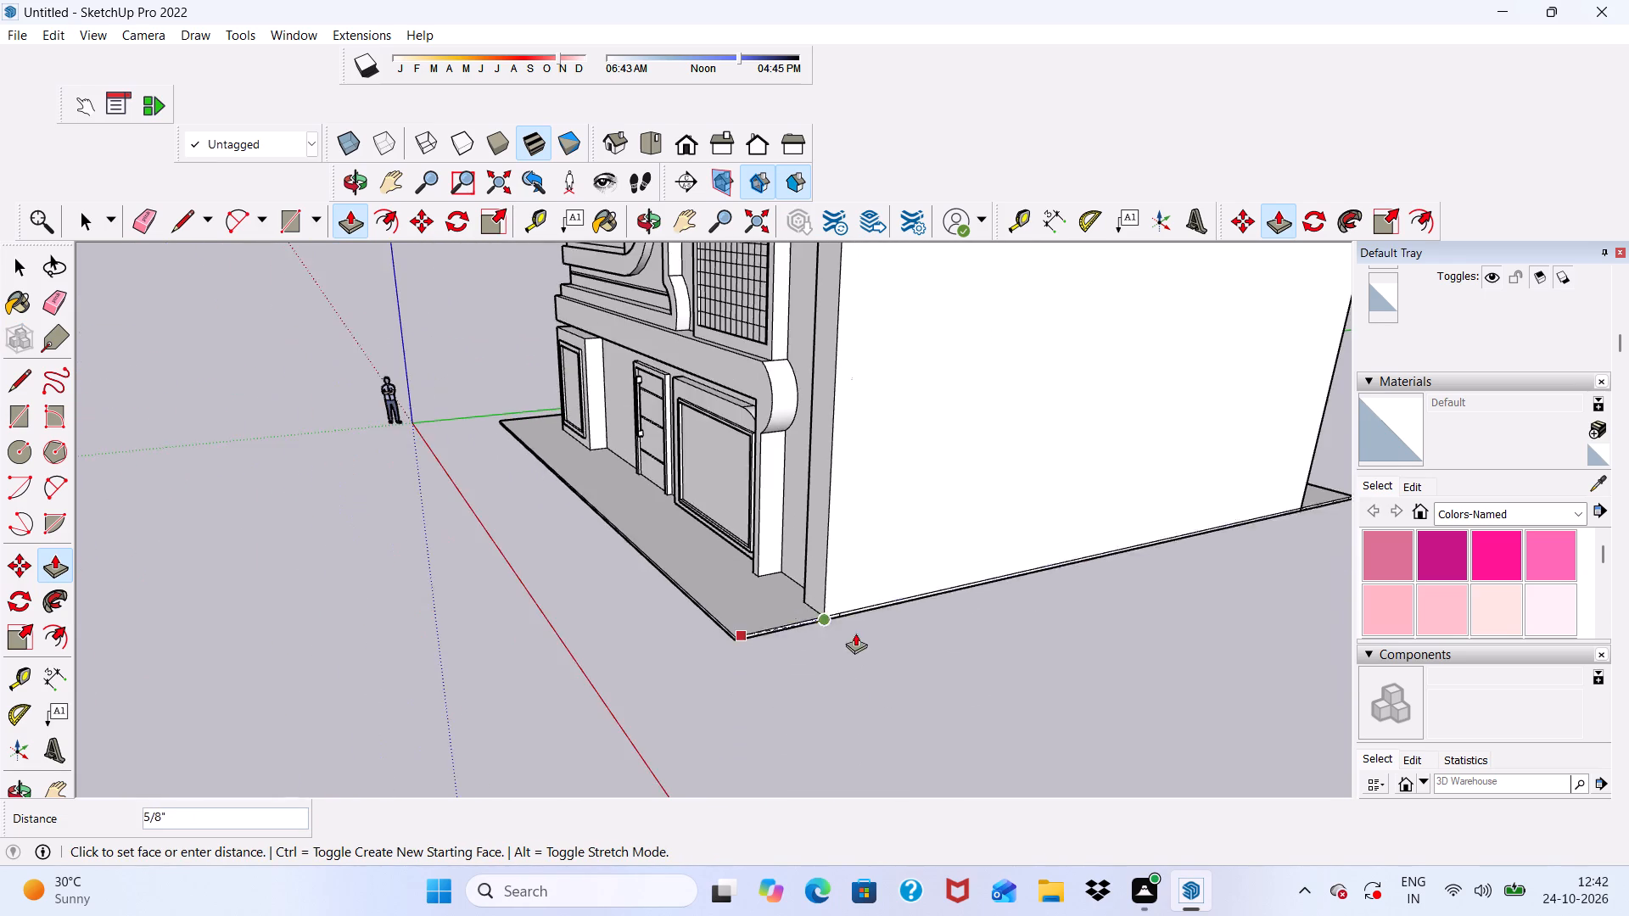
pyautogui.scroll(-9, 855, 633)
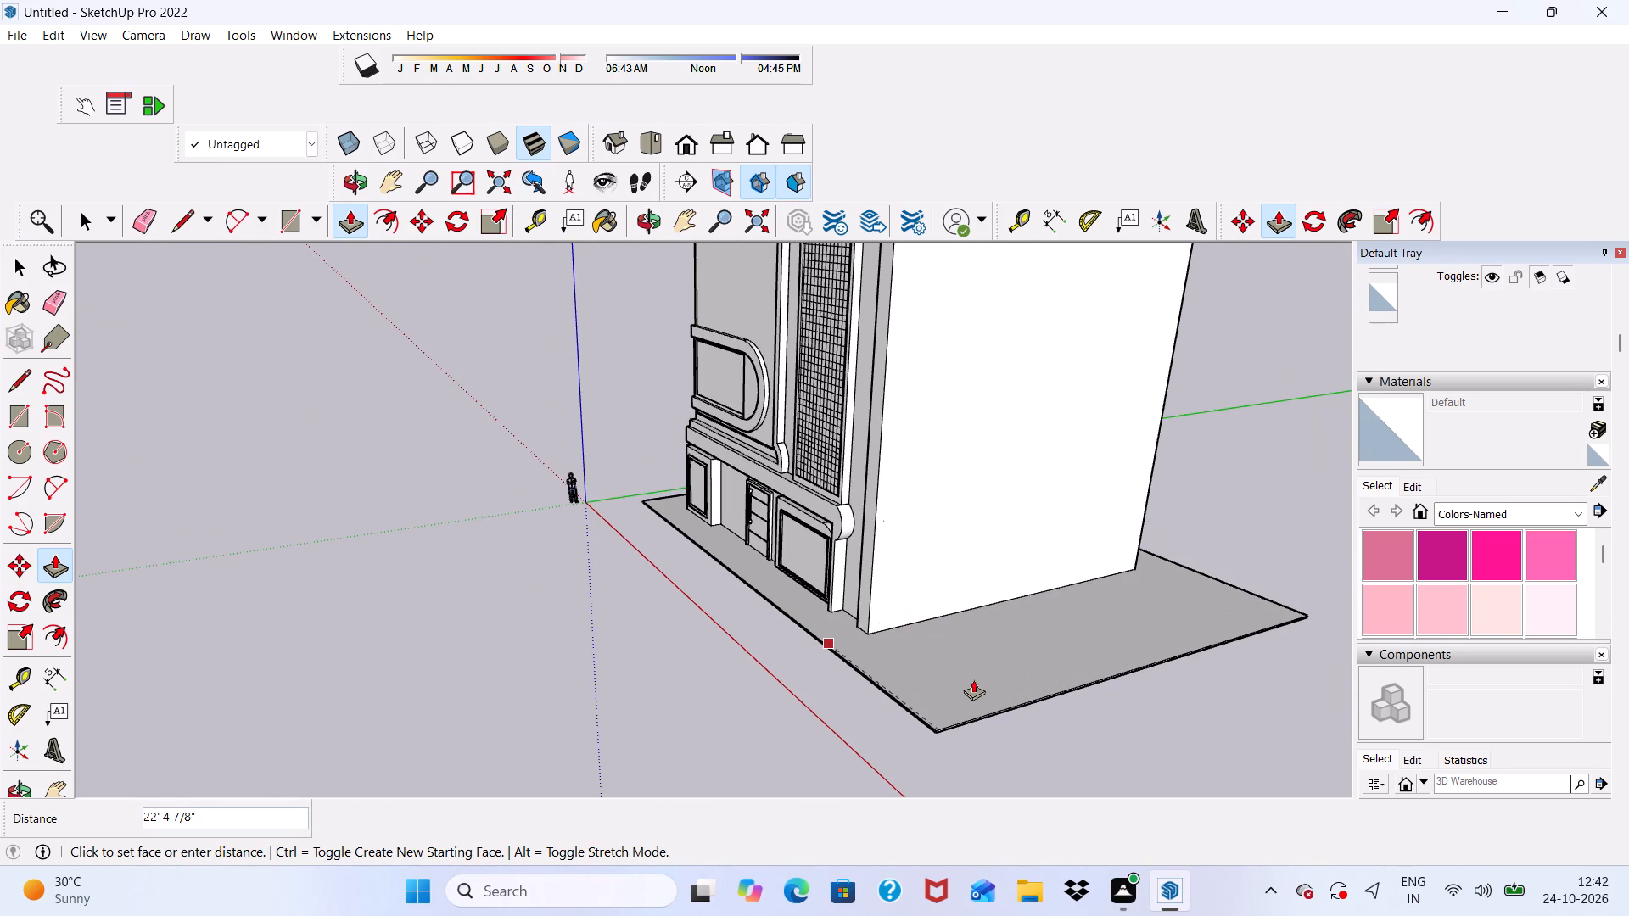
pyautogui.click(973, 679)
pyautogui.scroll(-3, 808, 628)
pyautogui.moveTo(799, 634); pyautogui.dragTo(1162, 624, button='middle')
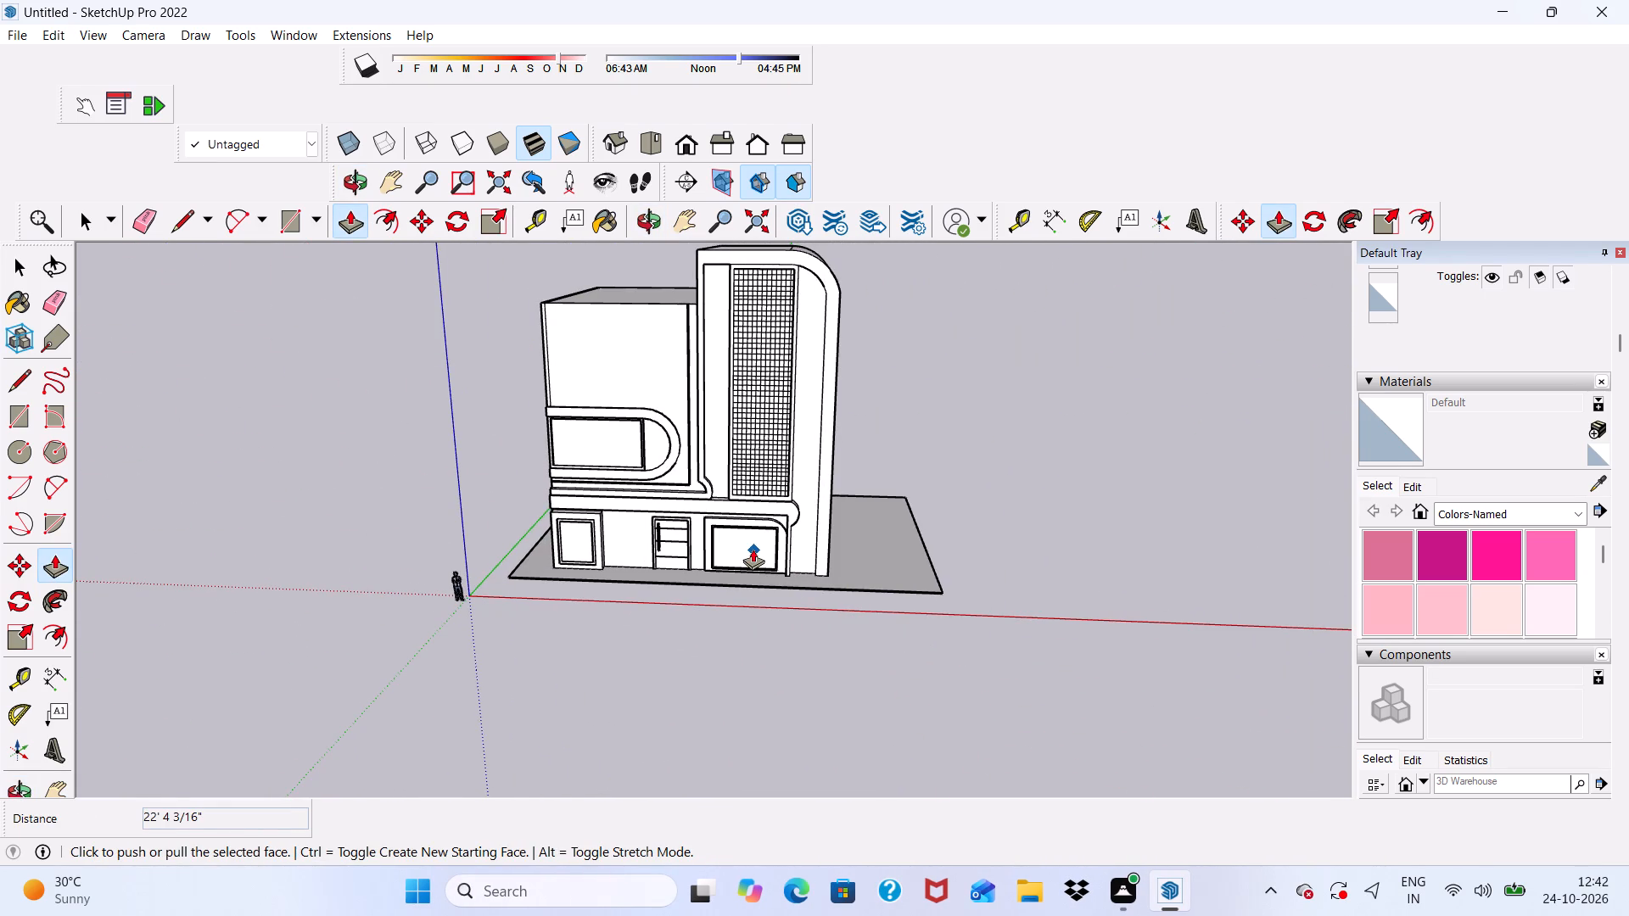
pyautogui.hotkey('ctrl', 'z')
# Push/Pull the base slab's side face outward beyond the tower by about 10' 7".
pyautogui.moveTo(863, 598); pyautogui.dragTo(602, 614, button='middle')
pyautogui.scroll(16, 772, 640)
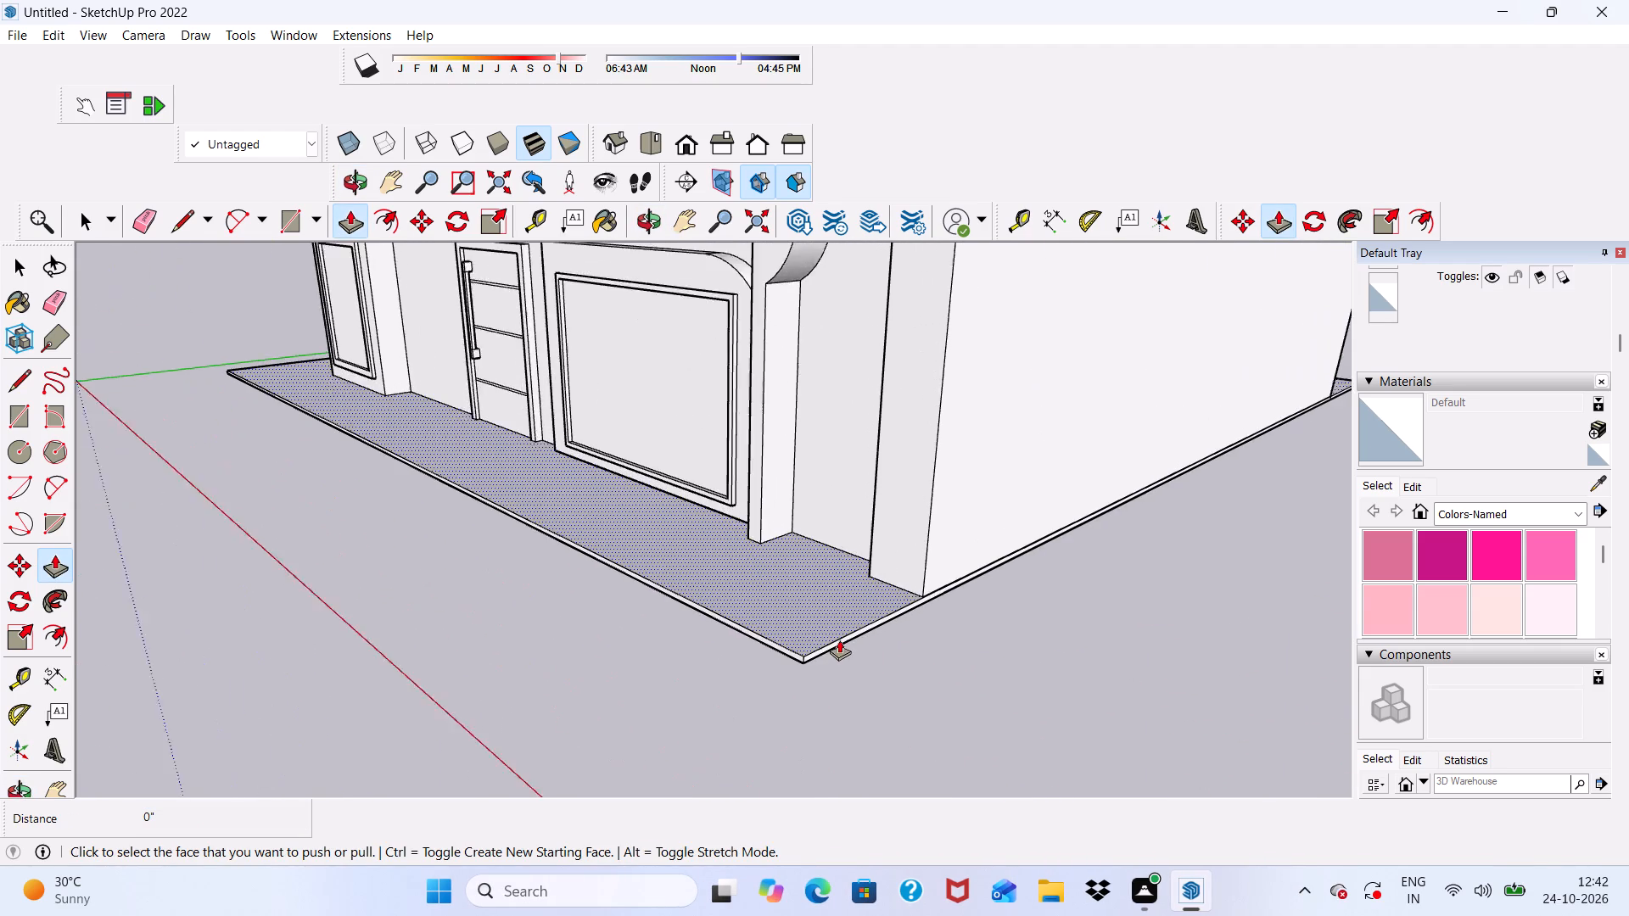
pyautogui.scroll(5, 839, 640)
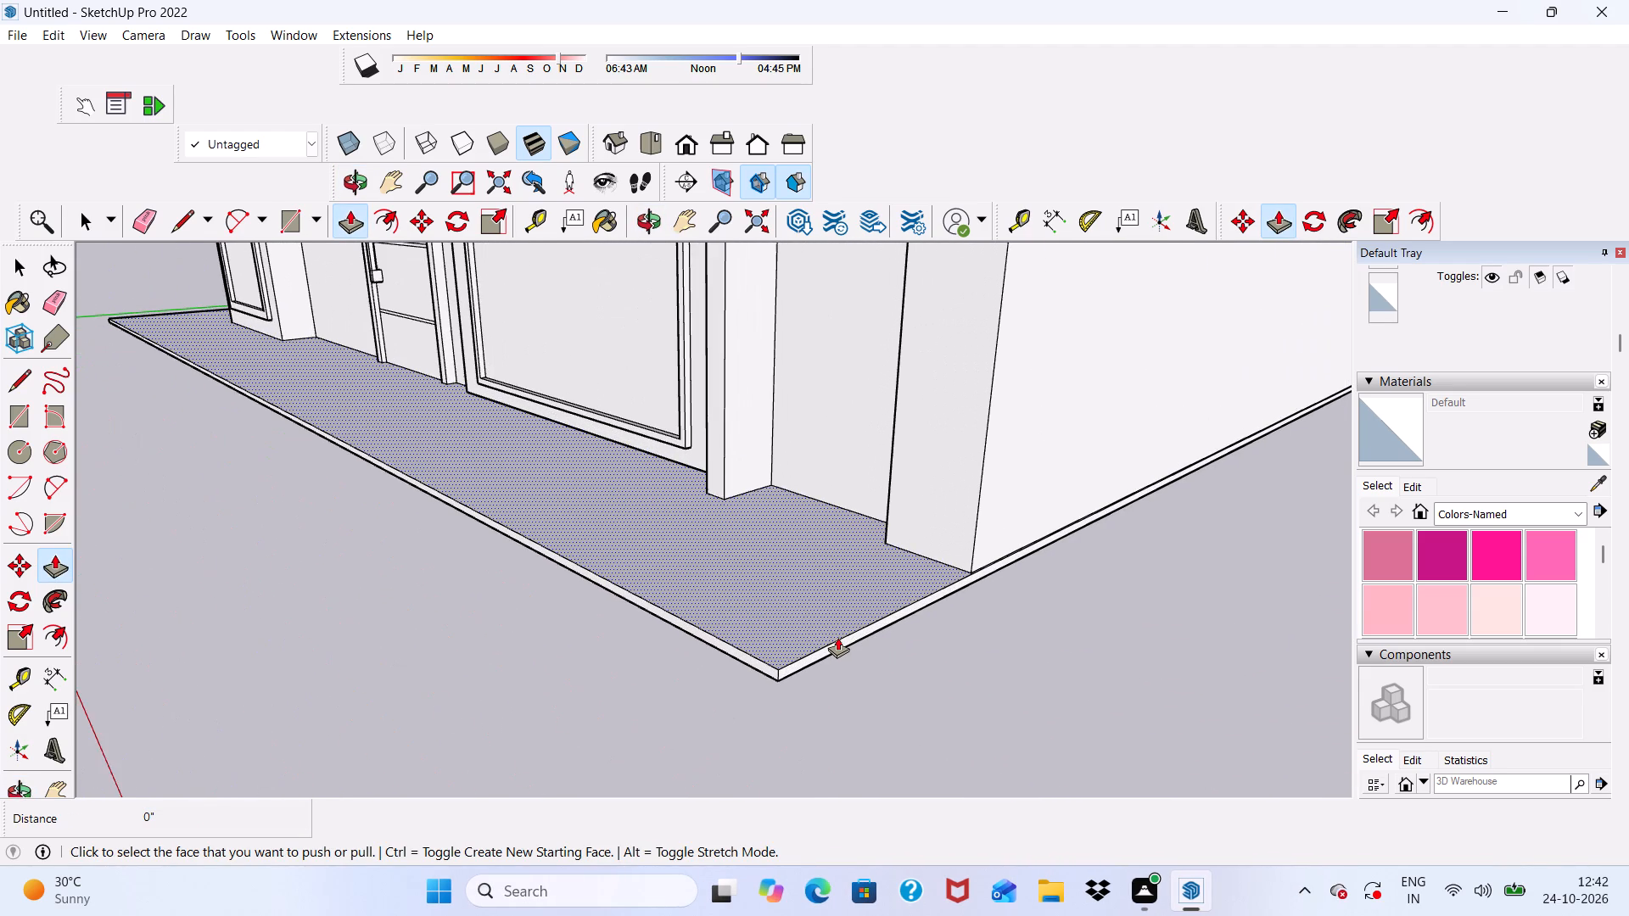
pyautogui.scroll(6, 837, 637)
pyautogui.click(809, 667)
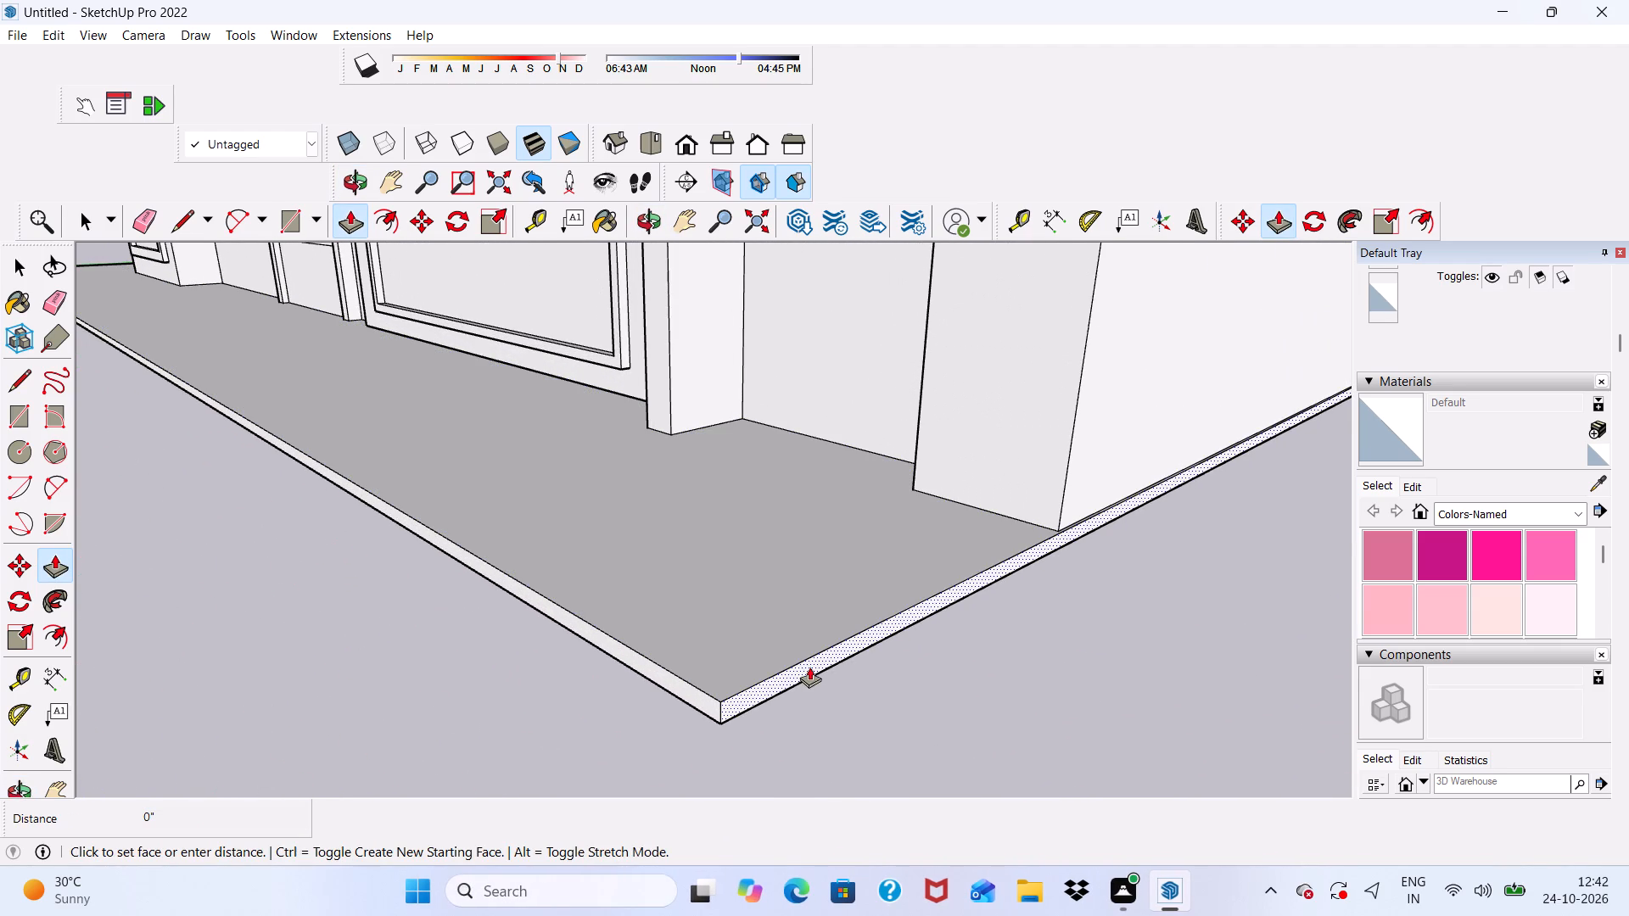
pyautogui.scroll(-14, 982, 604)
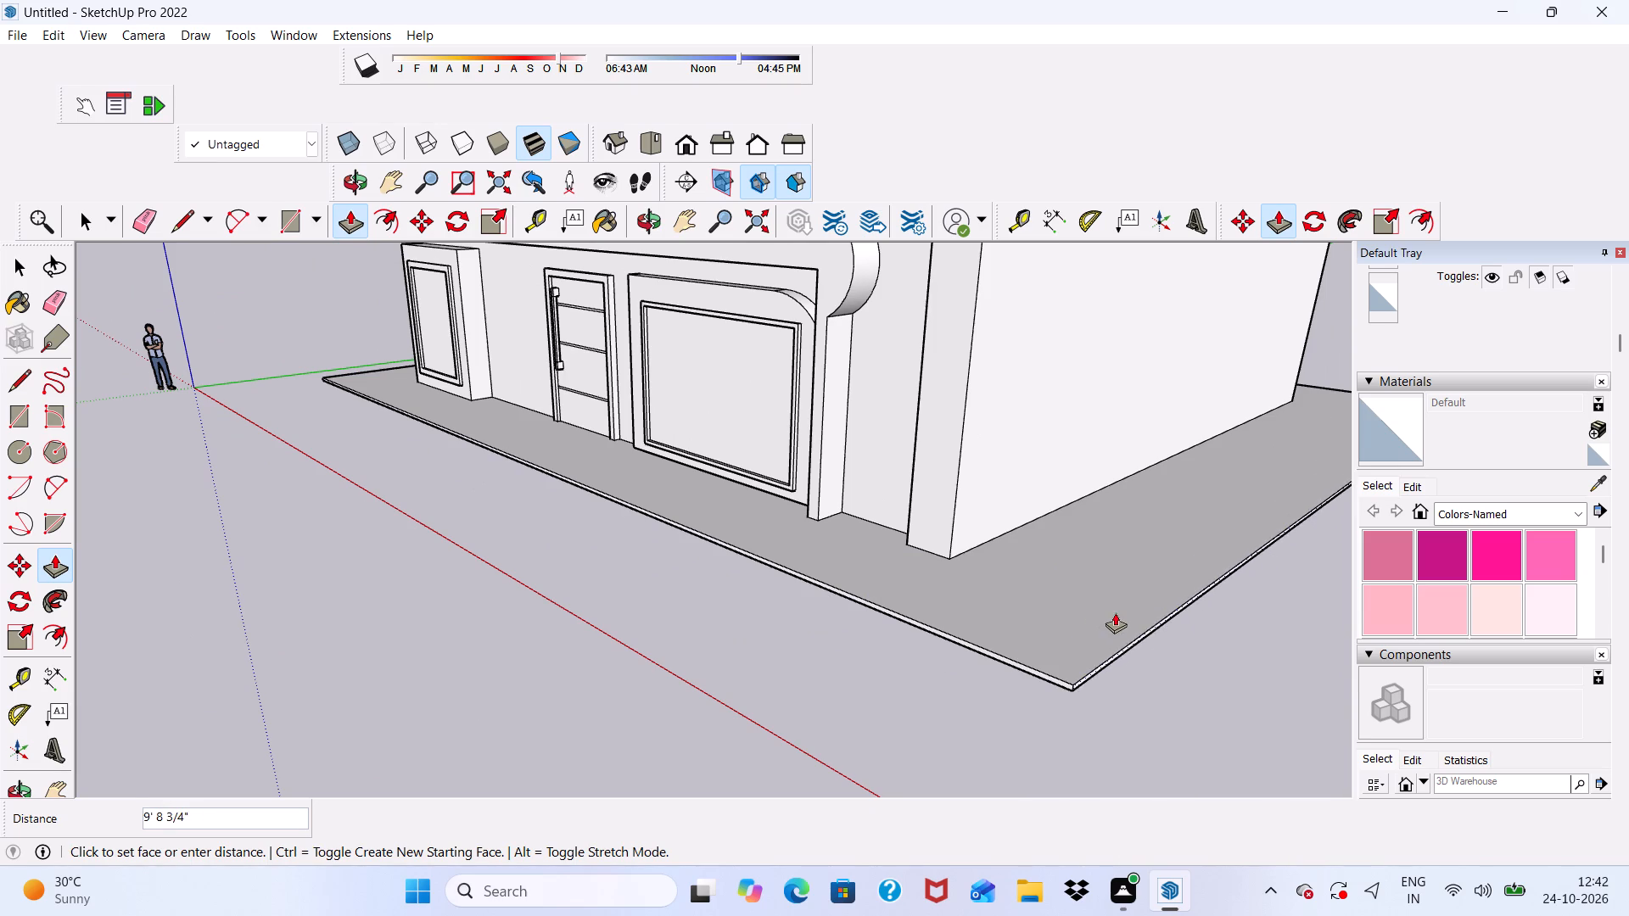
pyautogui.click(1134, 628)
# Push/Pull the base slab's side face at the end opposite the tower outward by about 1' 5/8".
pyautogui.scroll(-3, 969, 590)
pyautogui.moveTo(879, 616); pyautogui.dragTo(1336, 617, button='middle')
pyautogui.scroll(-8, 564, 578)
pyautogui.scroll(9, 382, 561)
pyautogui.scroll(-1, 383, 594)
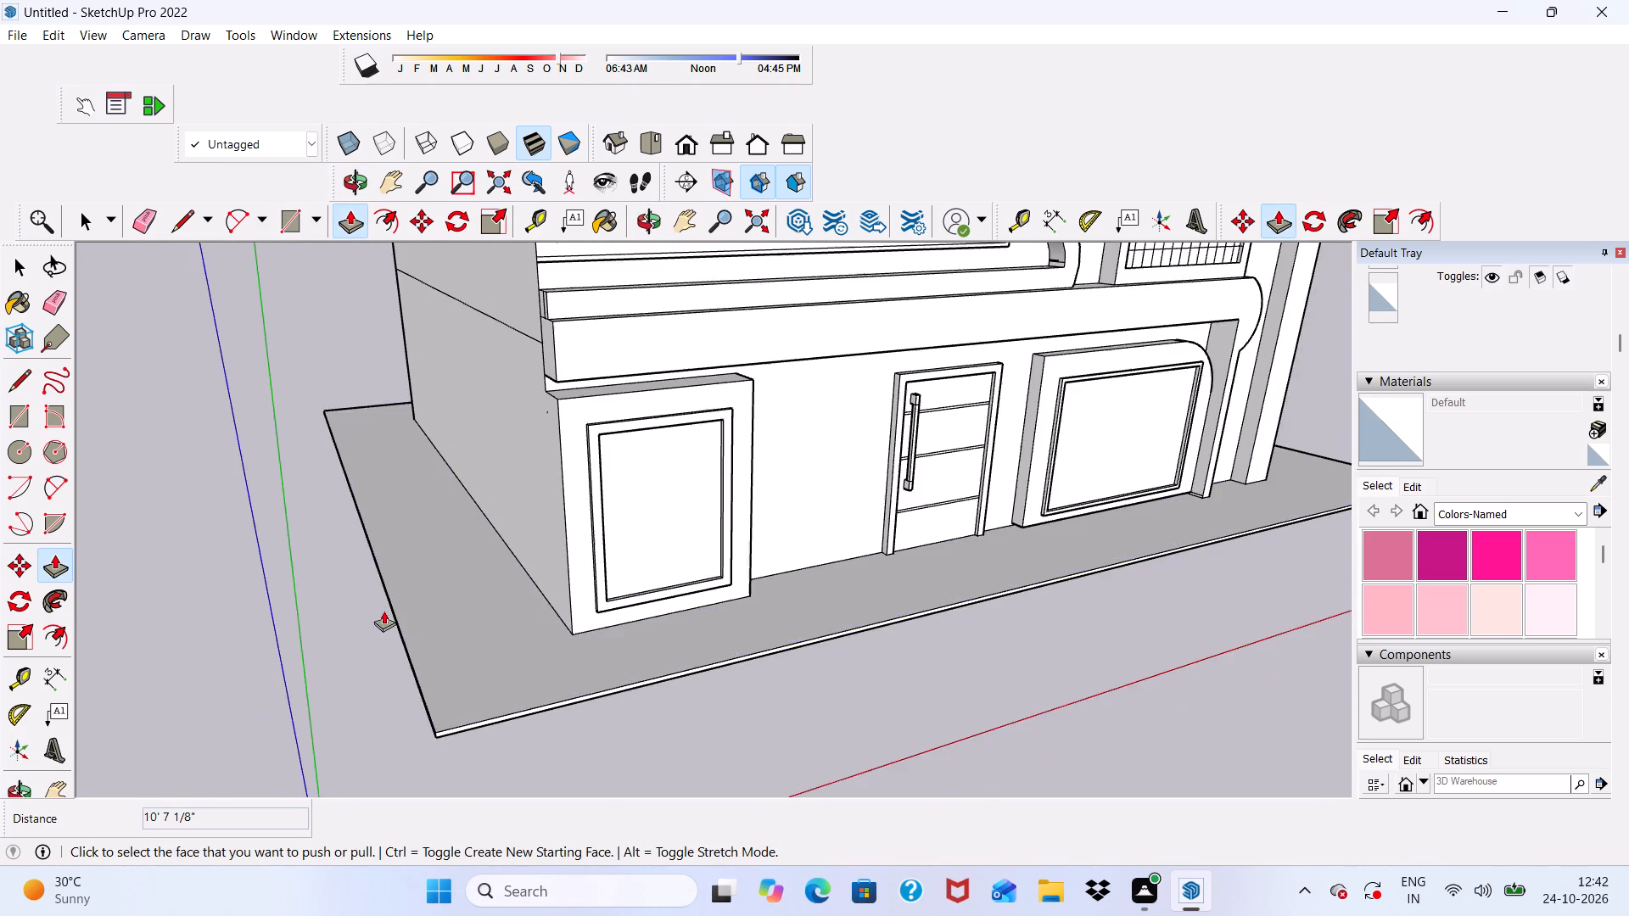
pyautogui.moveTo(383, 645); pyautogui.dragTo(330, 705, button='middle')
pyautogui.scroll(-1, 326, 691)
pyautogui.scroll(2, 322, 585)
pyautogui.scroll(-4, 322, 554)
pyautogui.scroll(8, 345, 714)
pyautogui.moveTo(367, 712); pyautogui.dragTo(486, 652, button='middle')
pyautogui.scroll(6, 473, 708)
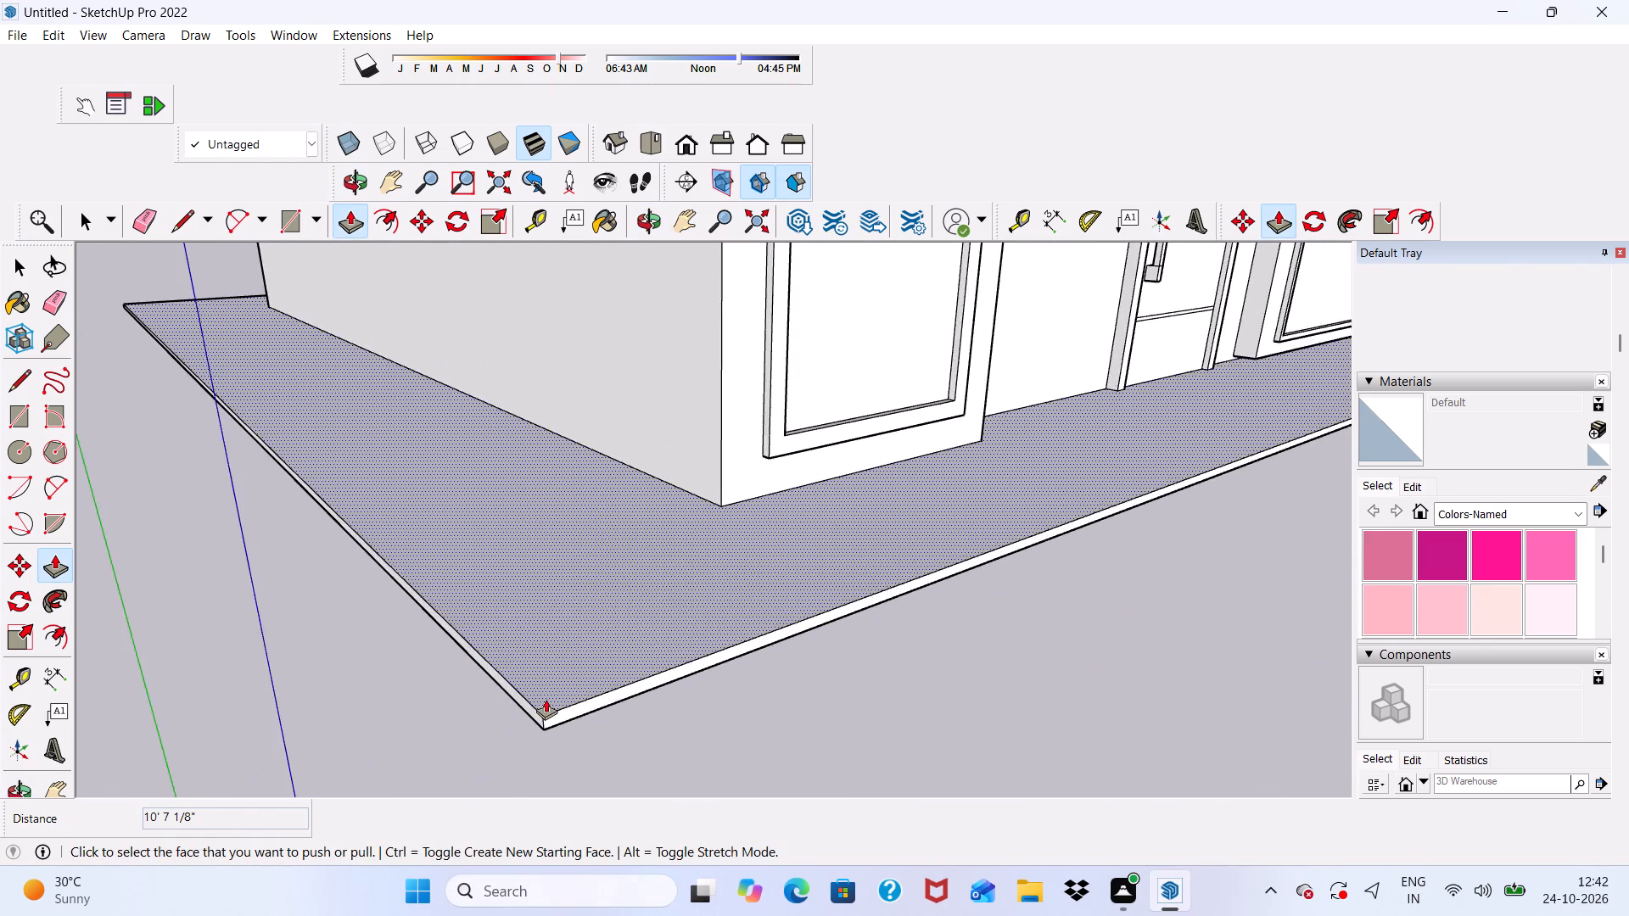
pyautogui.scroll(6, 546, 699)
pyautogui.click(527, 721)
pyautogui.click(387, 770)
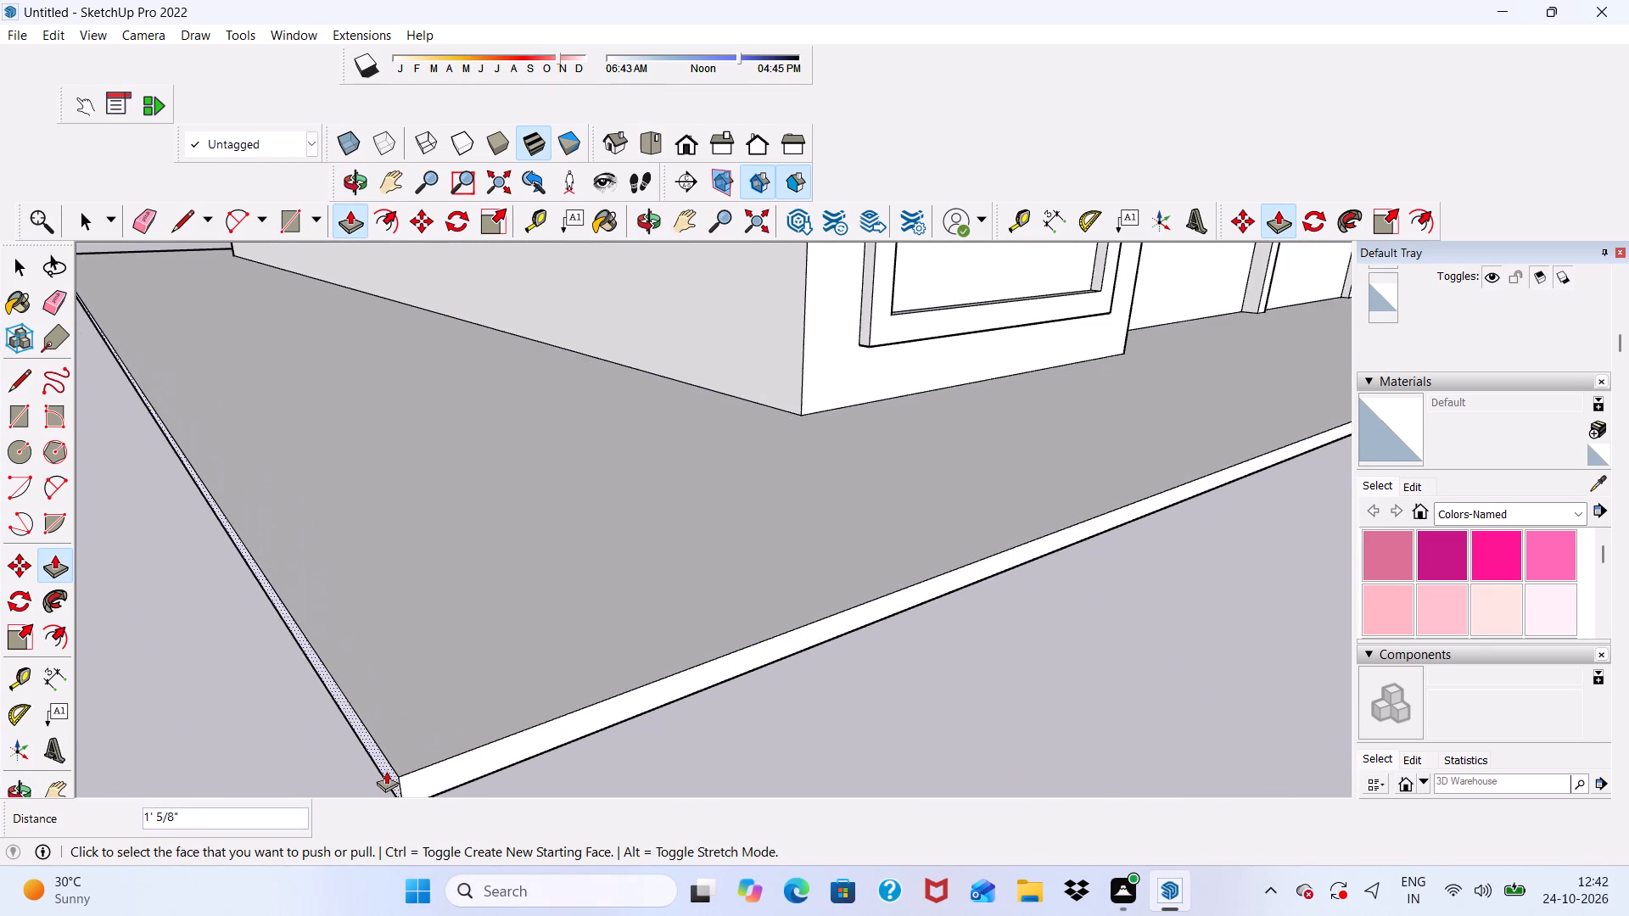
# Push/Pull the base slab's rear side face outward behind the building by about 2' 4".
pyautogui.scroll(-8, 173, 641)
pyautogui.scroll(1, 349, 674)
pyautogui.moveTo(349, 674); pyautogui.dragTo(205, 681, button='middle')
pyautogui.scroll(1, 57, 595)
pyautogui.scroll(-9, 4, 566)
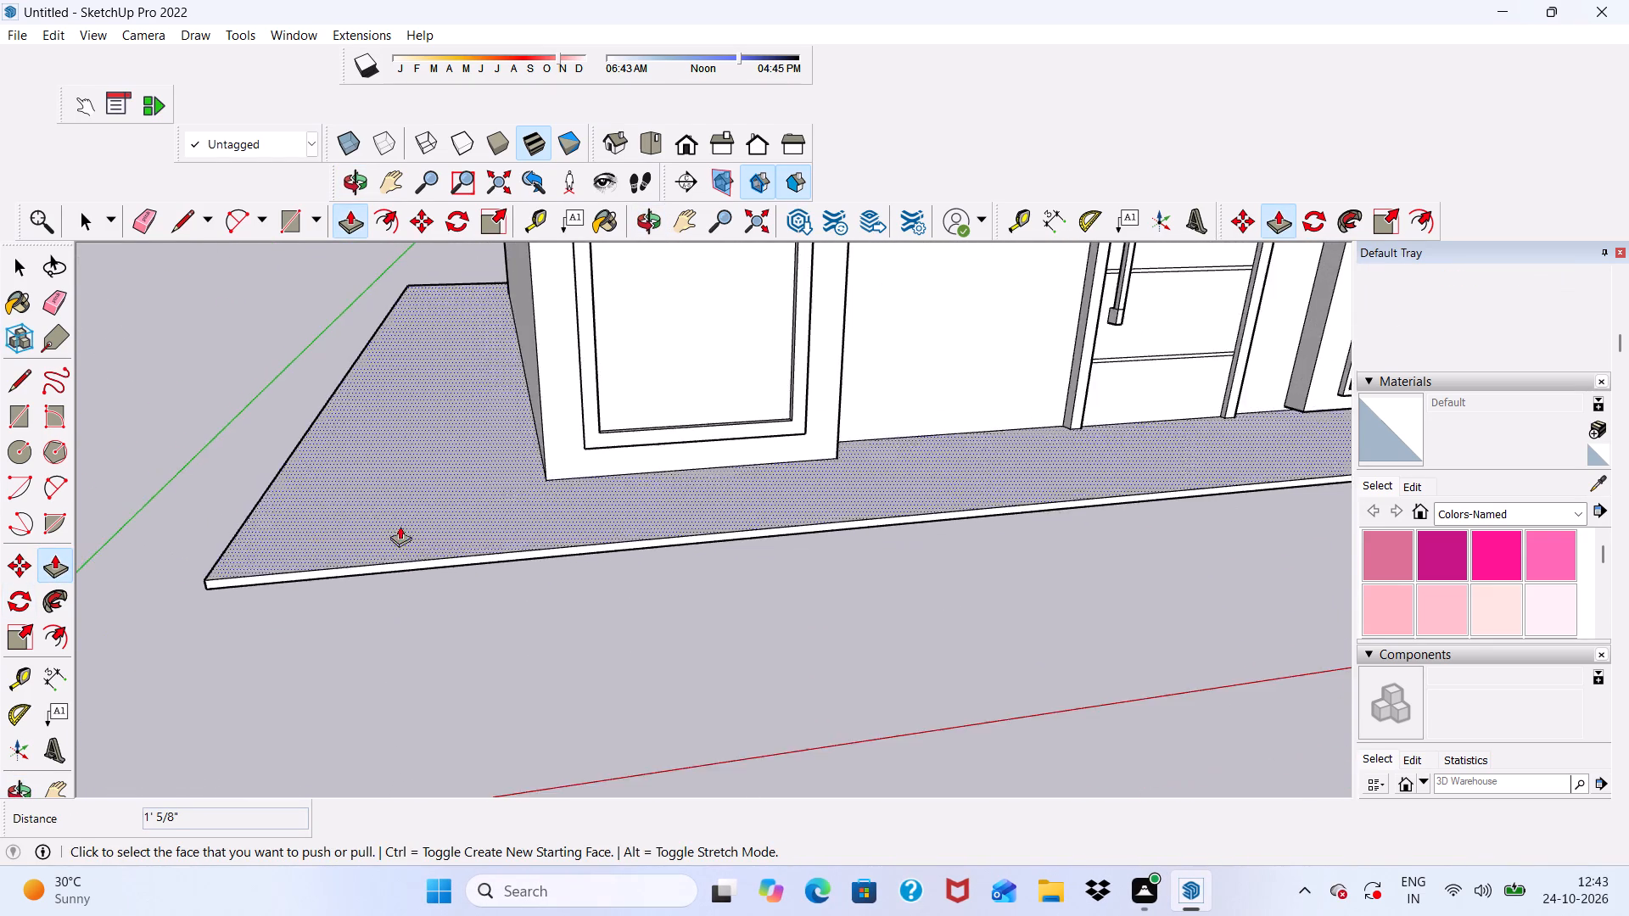
pyautogui.scroll(-17, 400, 526)
pyautogui.moveTo(923, 605); pyautogui.dragTo(293, 582, button='middle')
pyautogui.scroll(1, 186, 547)
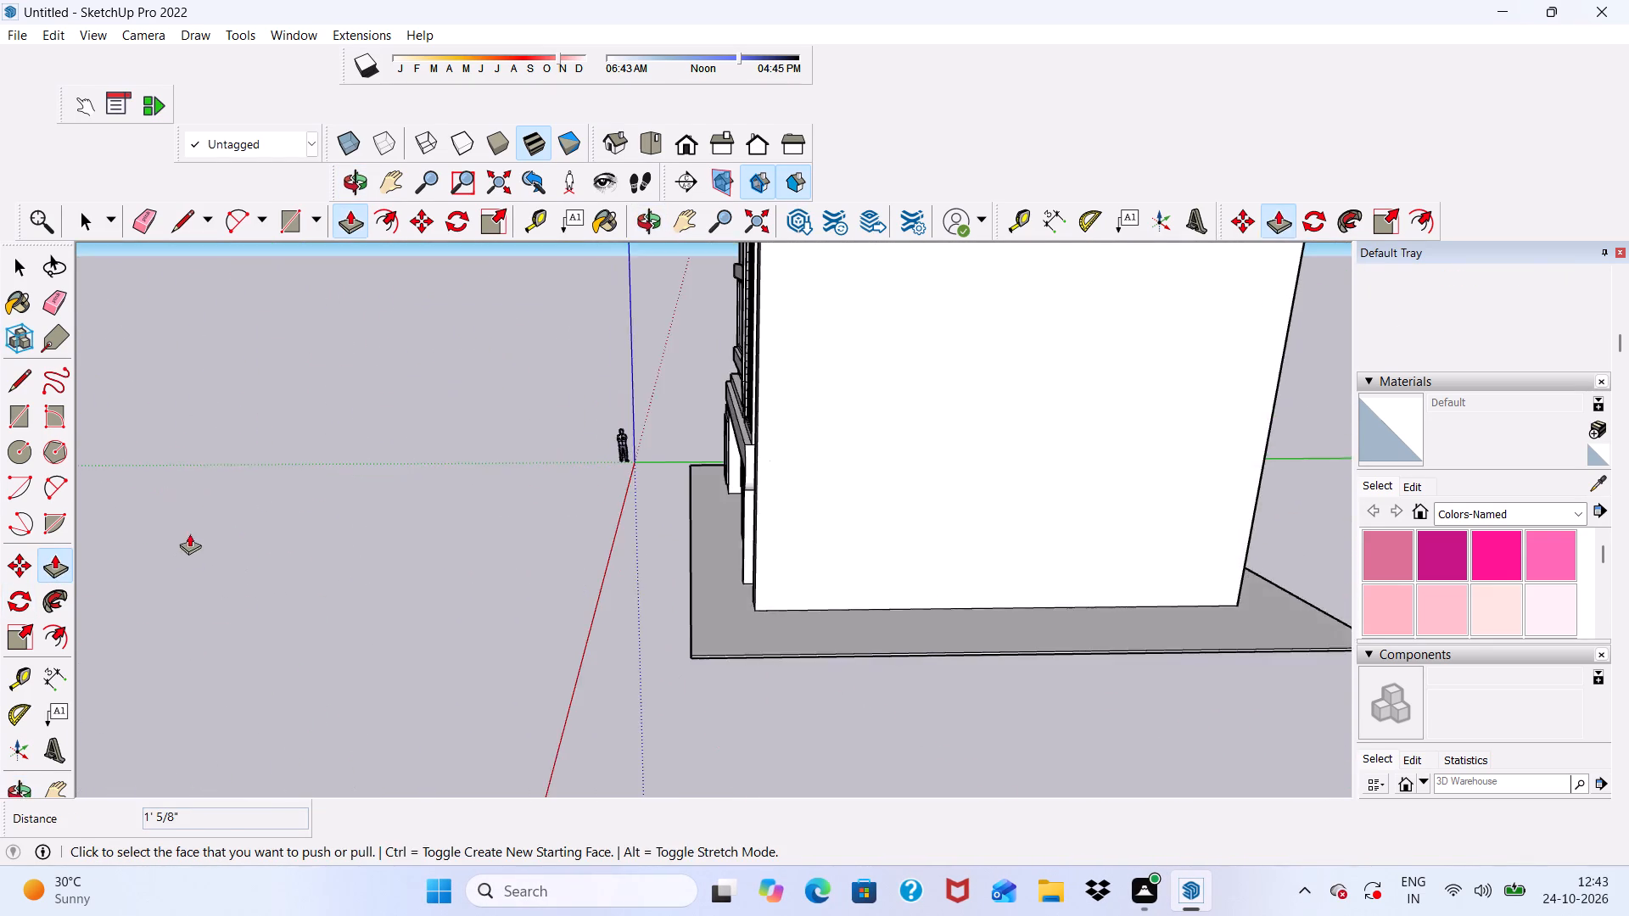
pyautogui.scroll(-4, 232, 596)
pyautogui.moveTo(803, 652); pyautogui.dragTo(211, 641, button='middle')
pyautogui.scroll(1, 884, 557)
pyautogui.scroll(-4, 843, 461)
pyautogui.scroll(4, 820, 701)
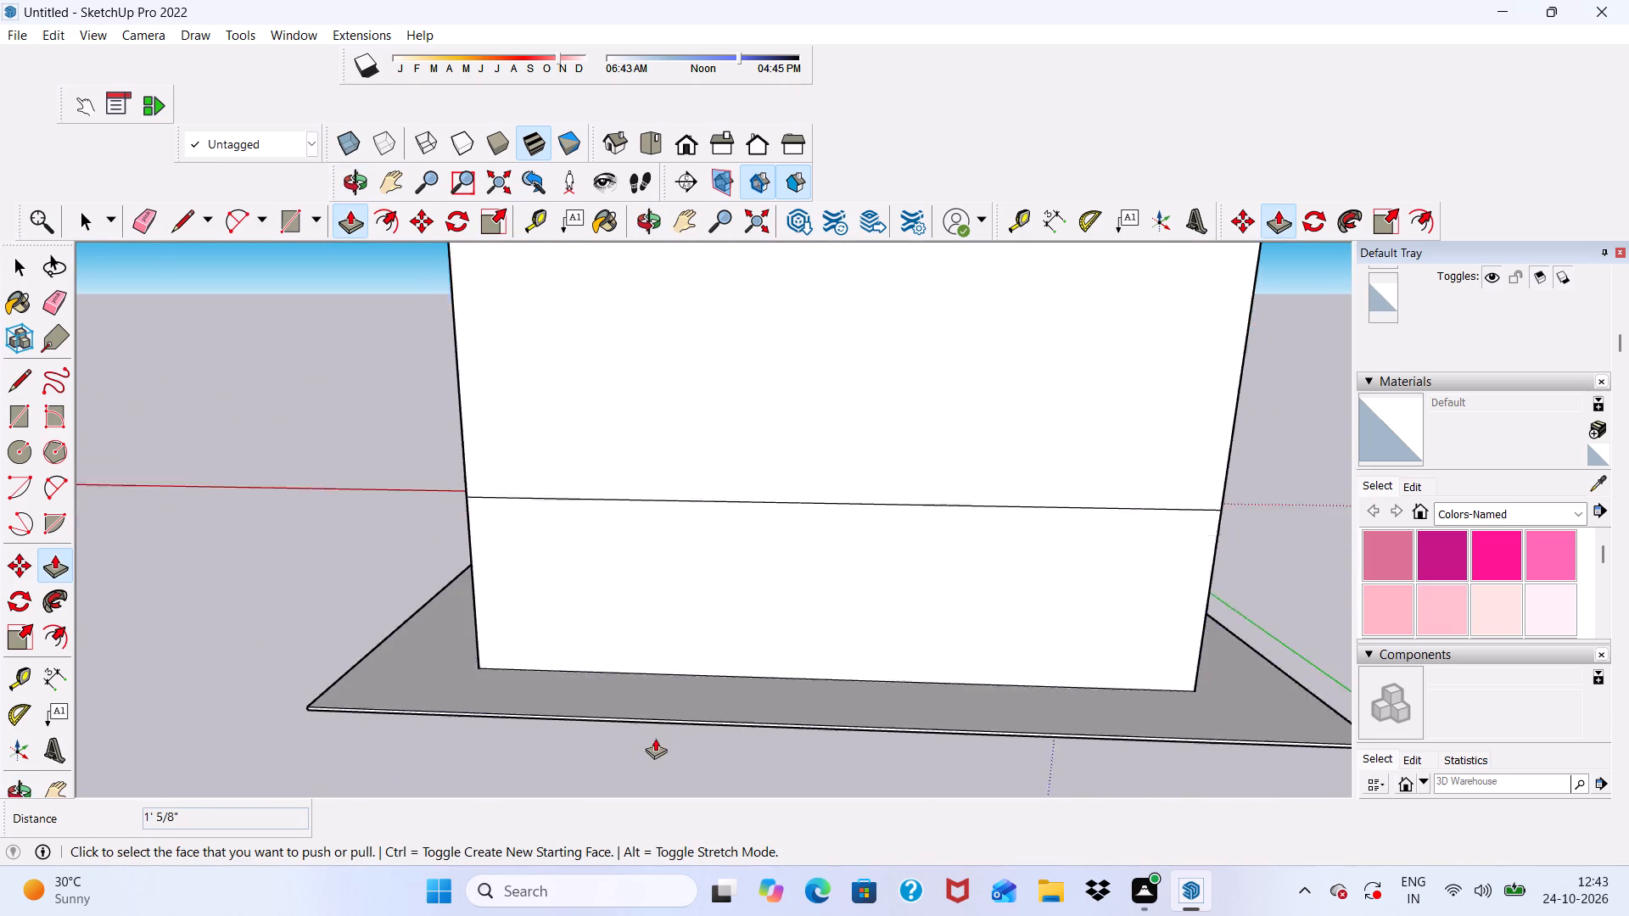
pyautogui.scroll(15, 655, 738)
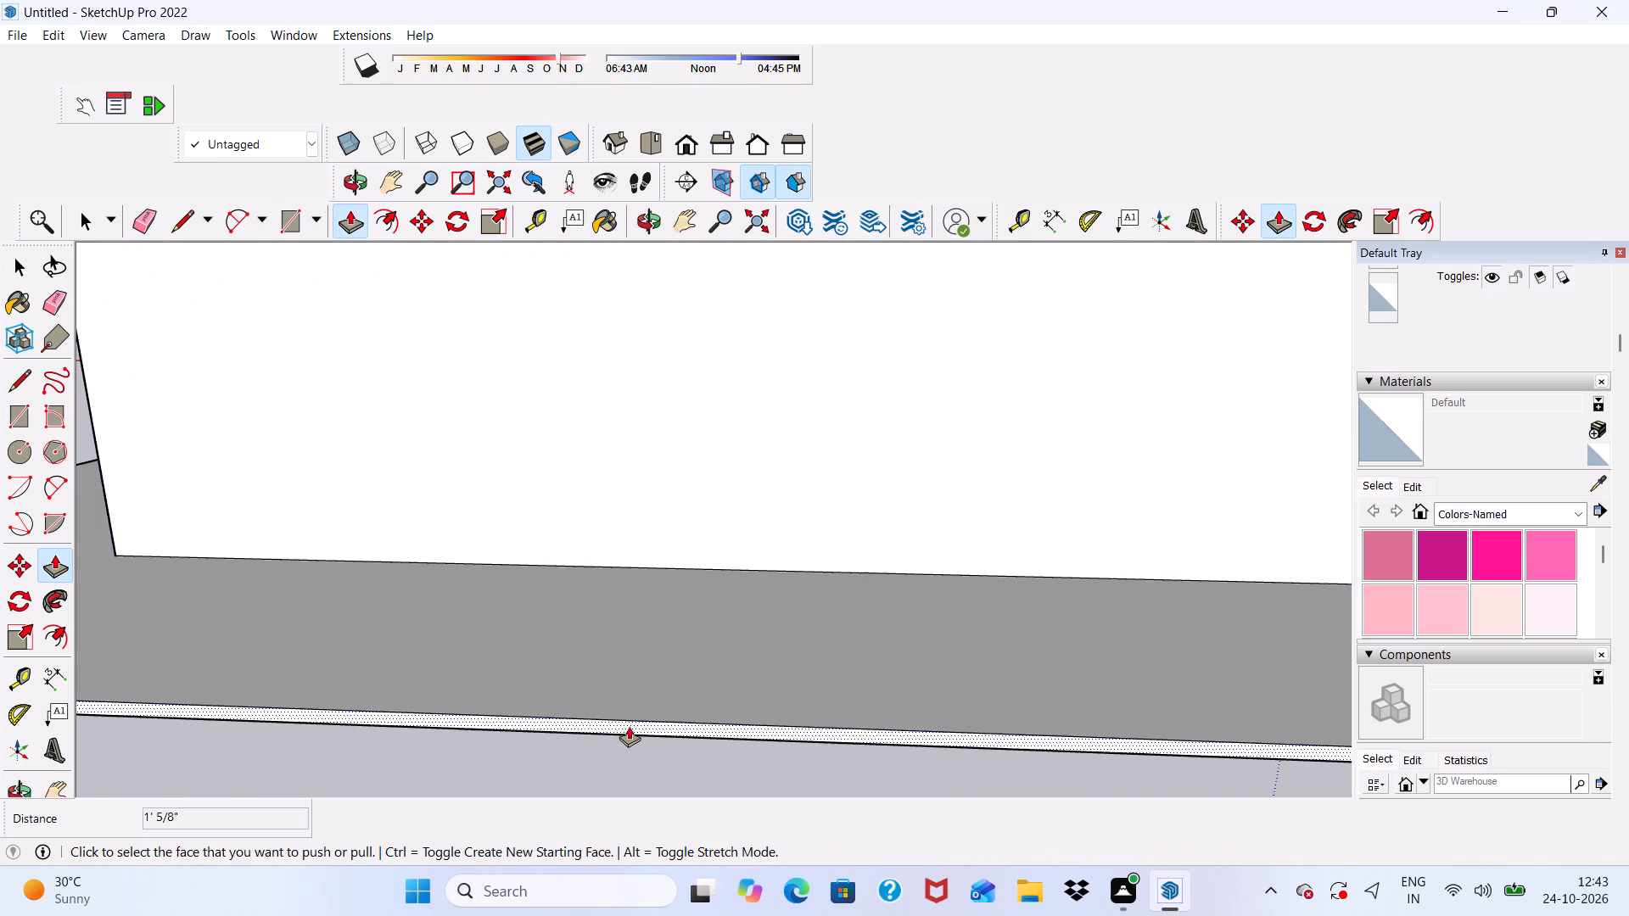
pyautogui.click(626, 726)
pyautogui.scroll(-5, 526, 743)
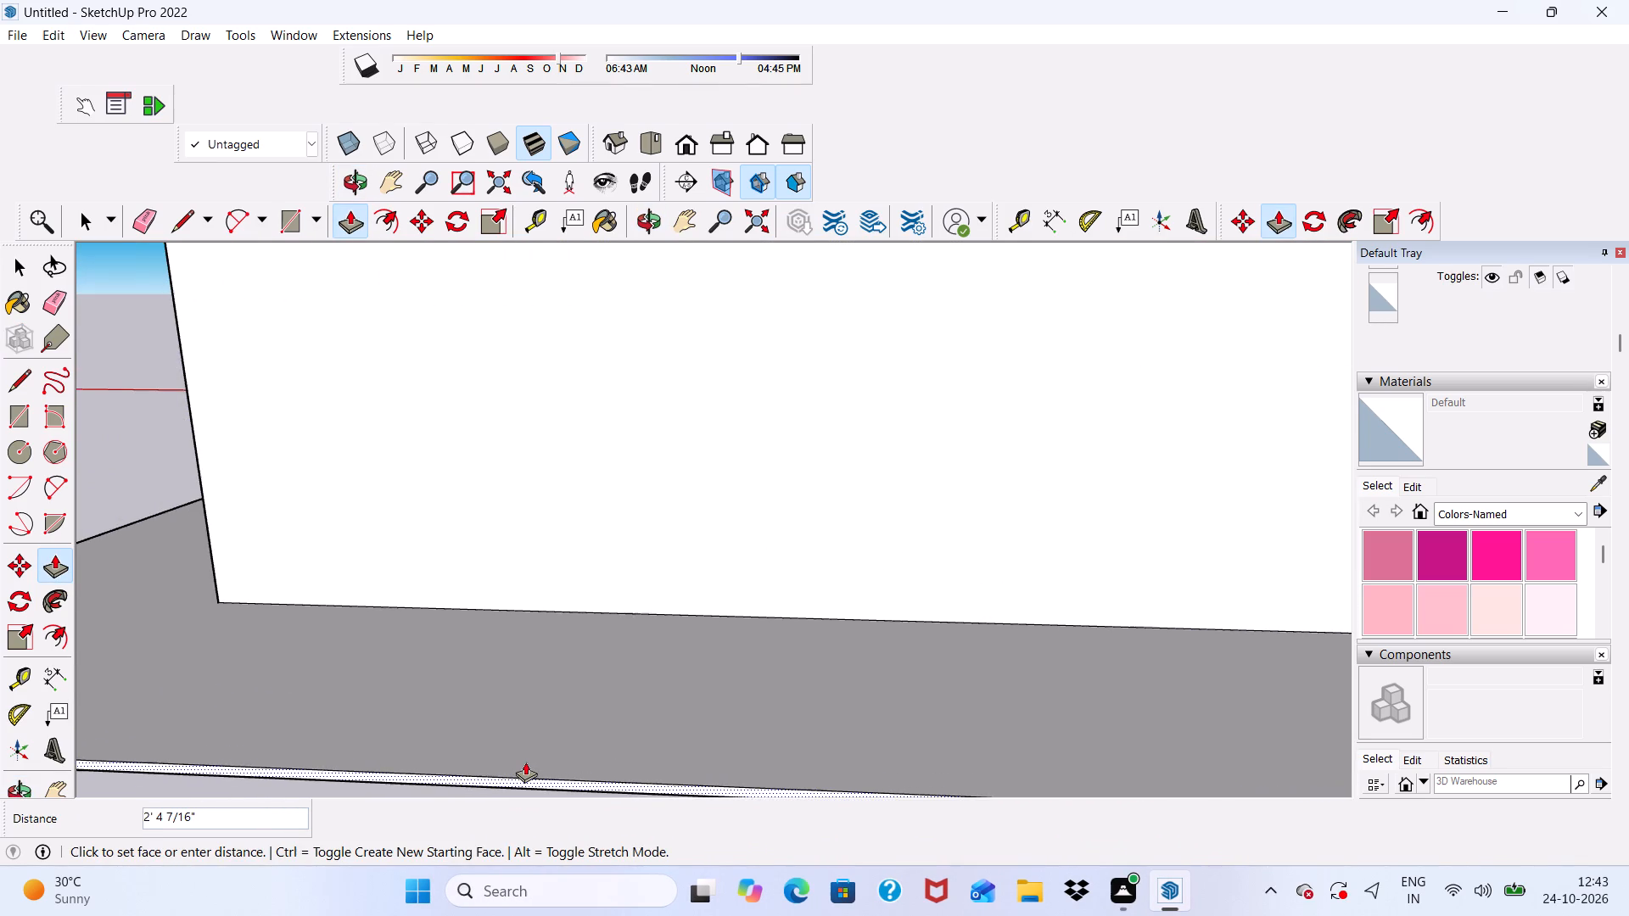
pyautogui.click(525, 762)
pyautogui.scroll(-3, 515, 689)
pyautogui.press('space')
# Erase the horizontal edges crossing the building's plain rear wall and the side wall opposite the tower.
pyautogui.scroll(-3, 514, 653)
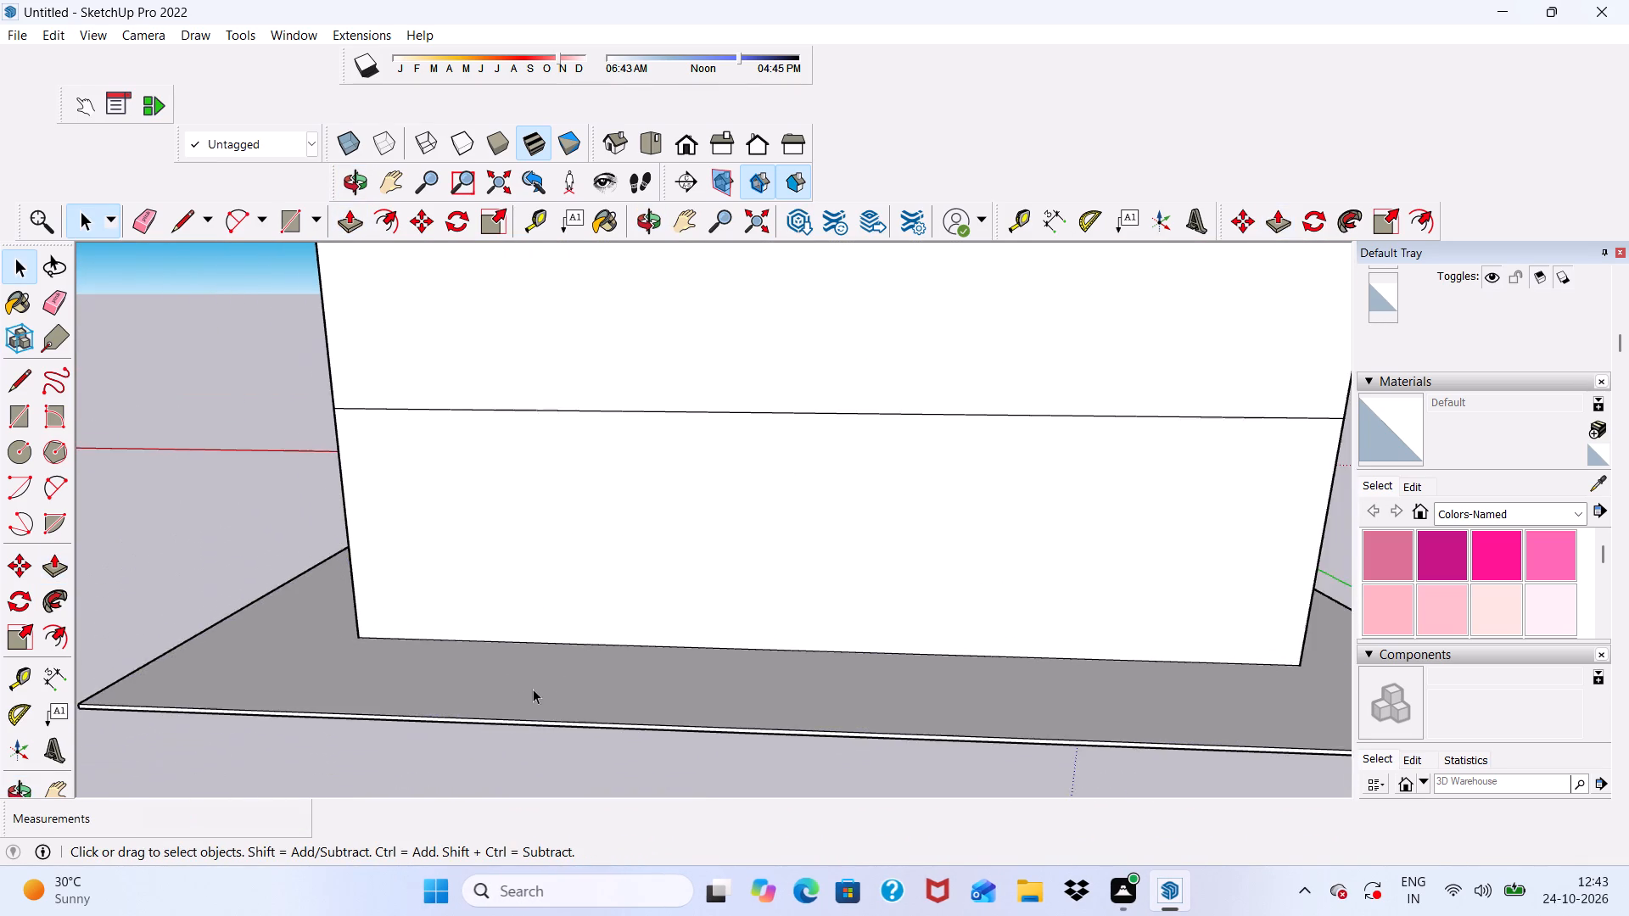
pyautogui.scroll(-5, 533, 689)
pyautogui.moveTo(562, 664); pyautogui.dragTo(736, 671, button='middle')
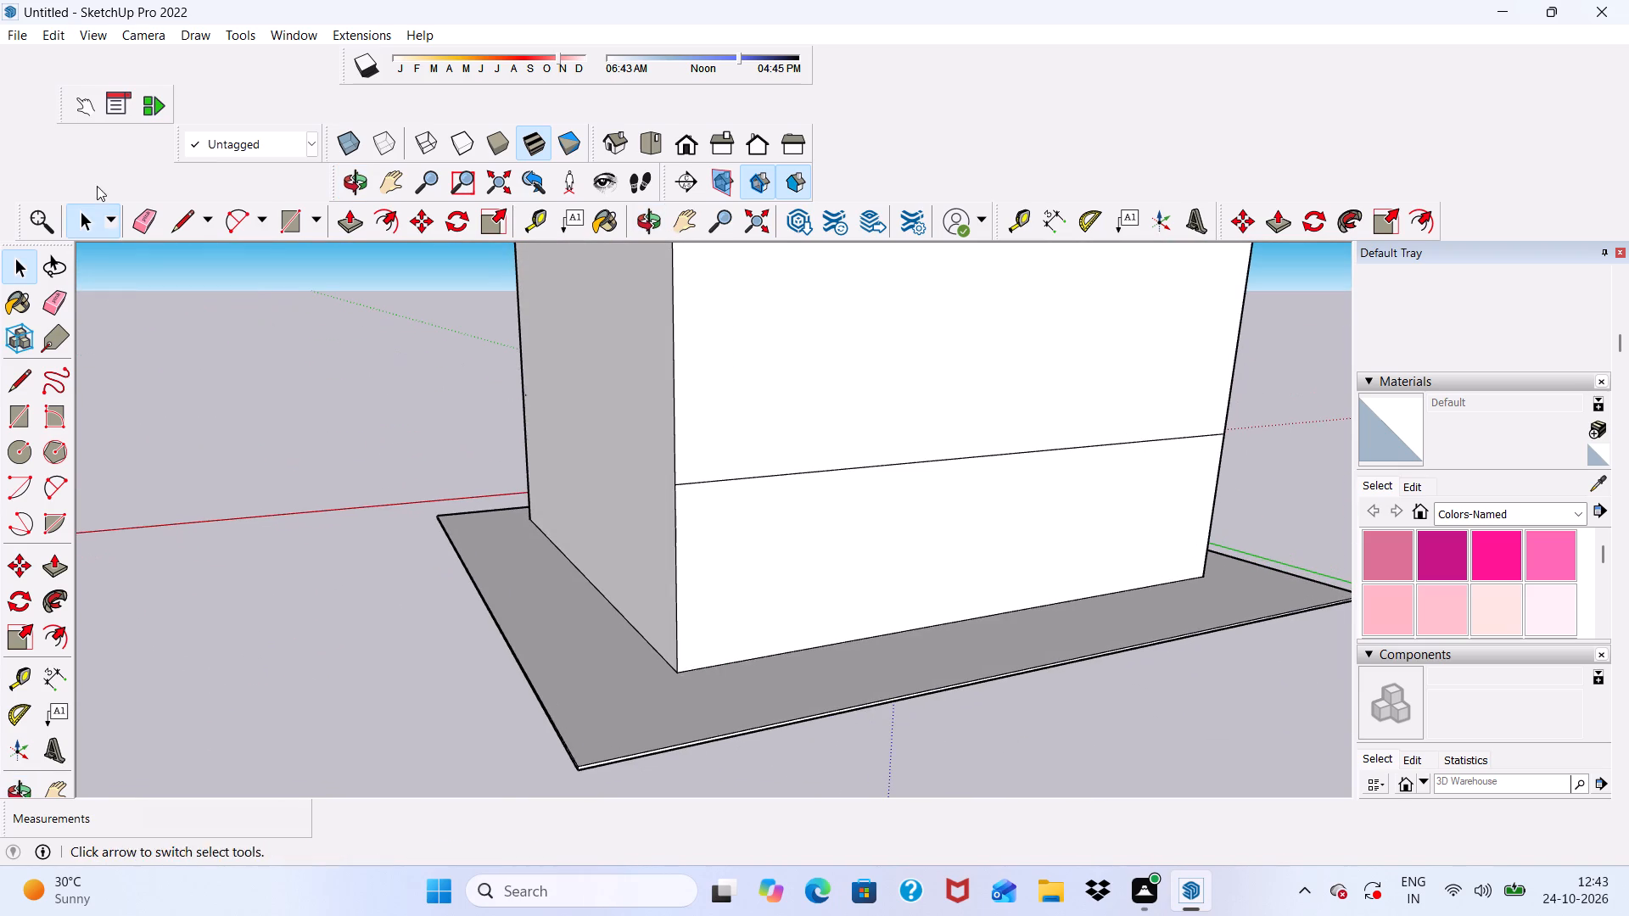
pyautogui.click(148, 216)
pyautogui.moveTo(732, 464); pyautogui.dragTo(740, 498)
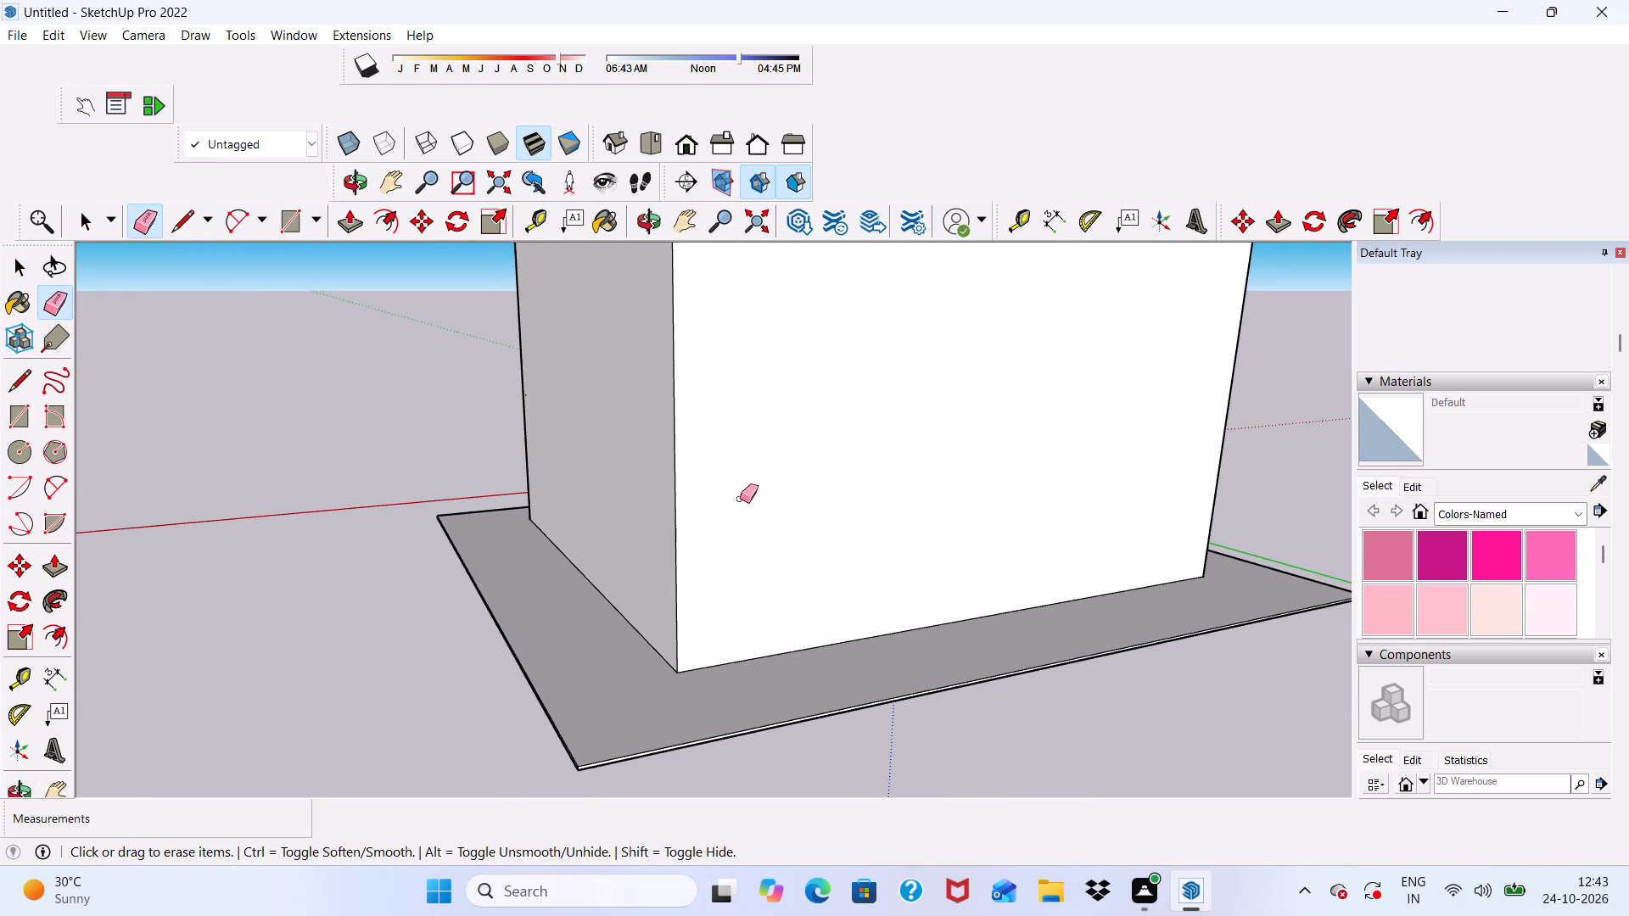
pyautogui.scroll(-5, 652, 465)
pyautogui.moveTo(844, 476); pyautogui.dragTo(292, 506, button='middle')
pyautogui.moveTo(691, 449); pyautogui.dragTo(697, 486)
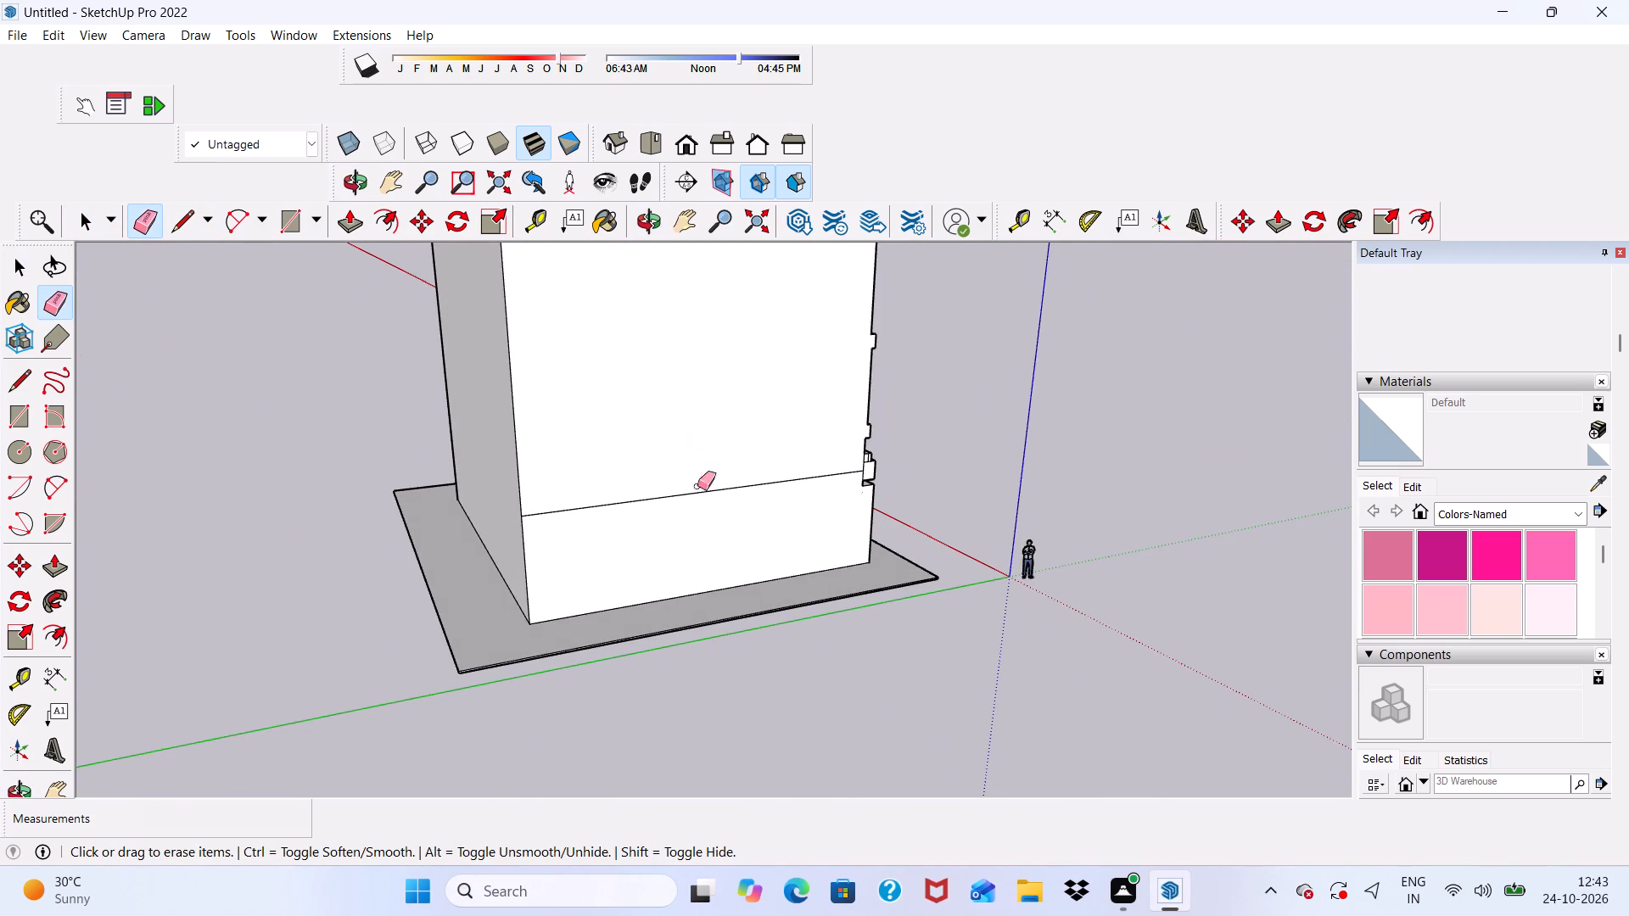
pyautogui.moveTo(697, 486); pyautogui.dragTo(700, 532)
pyautogui.scroll(-3, 674, 497)
pyautogui.moveTo(687, 485); pyautogui.dragTo(694, 509)
pyautogui.moveTo(878, 500); pyautogui.dragTo(776, 509, button='middle')
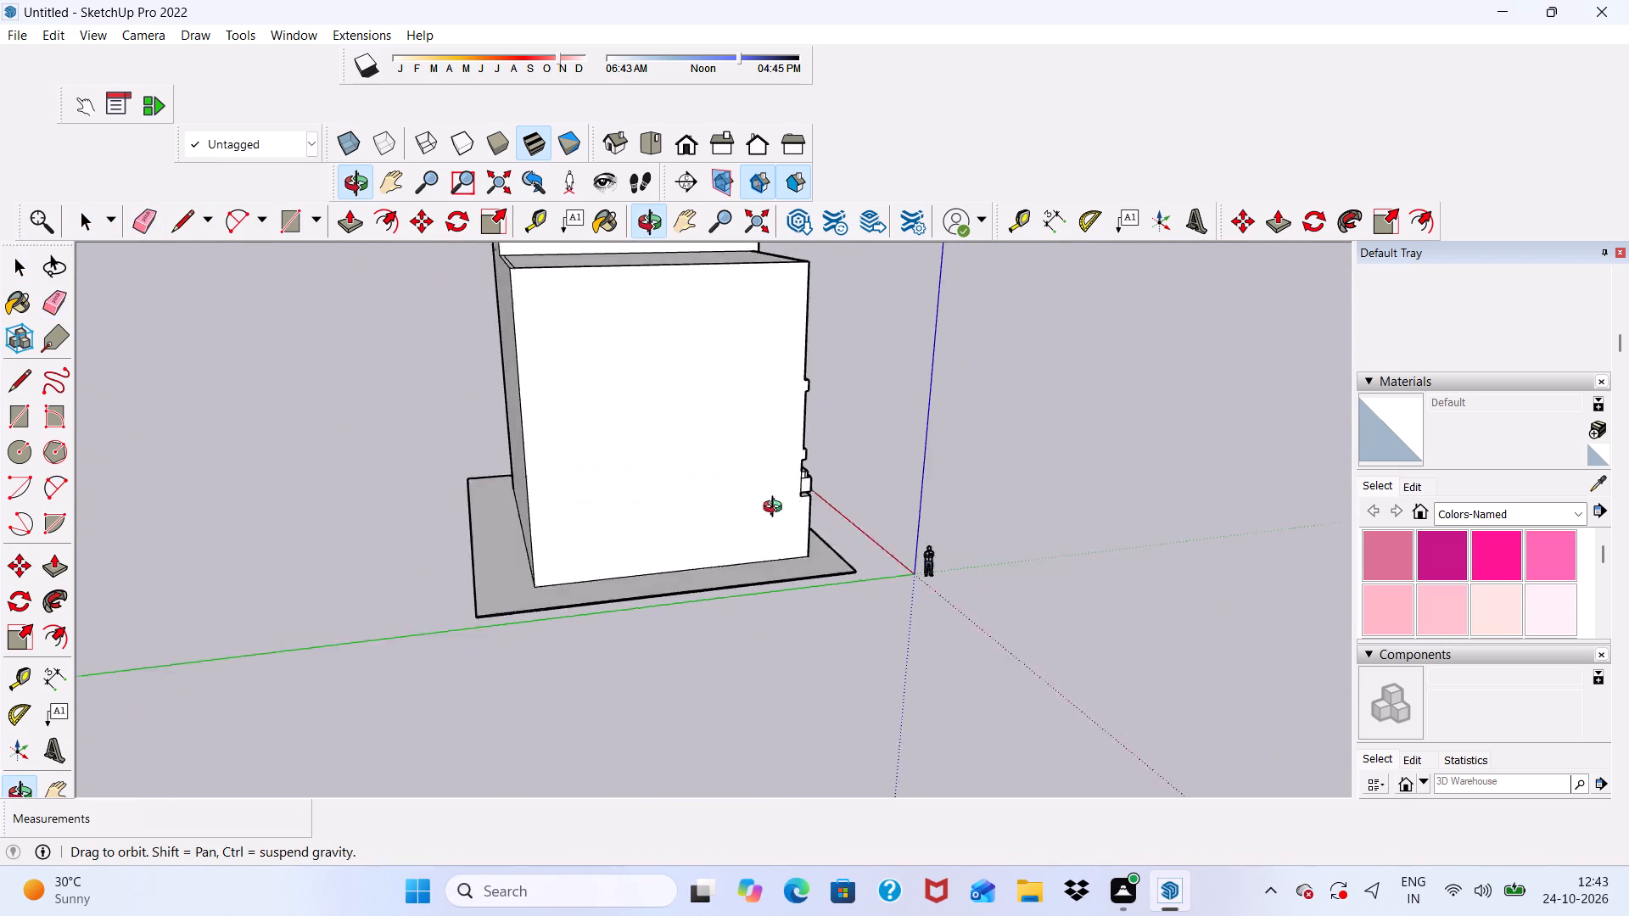
pyautogui.moveTo(776, 509); pyautogui.dragTo(35, 513, button='middle')
pyautogui.scroll(4, 458, 435)
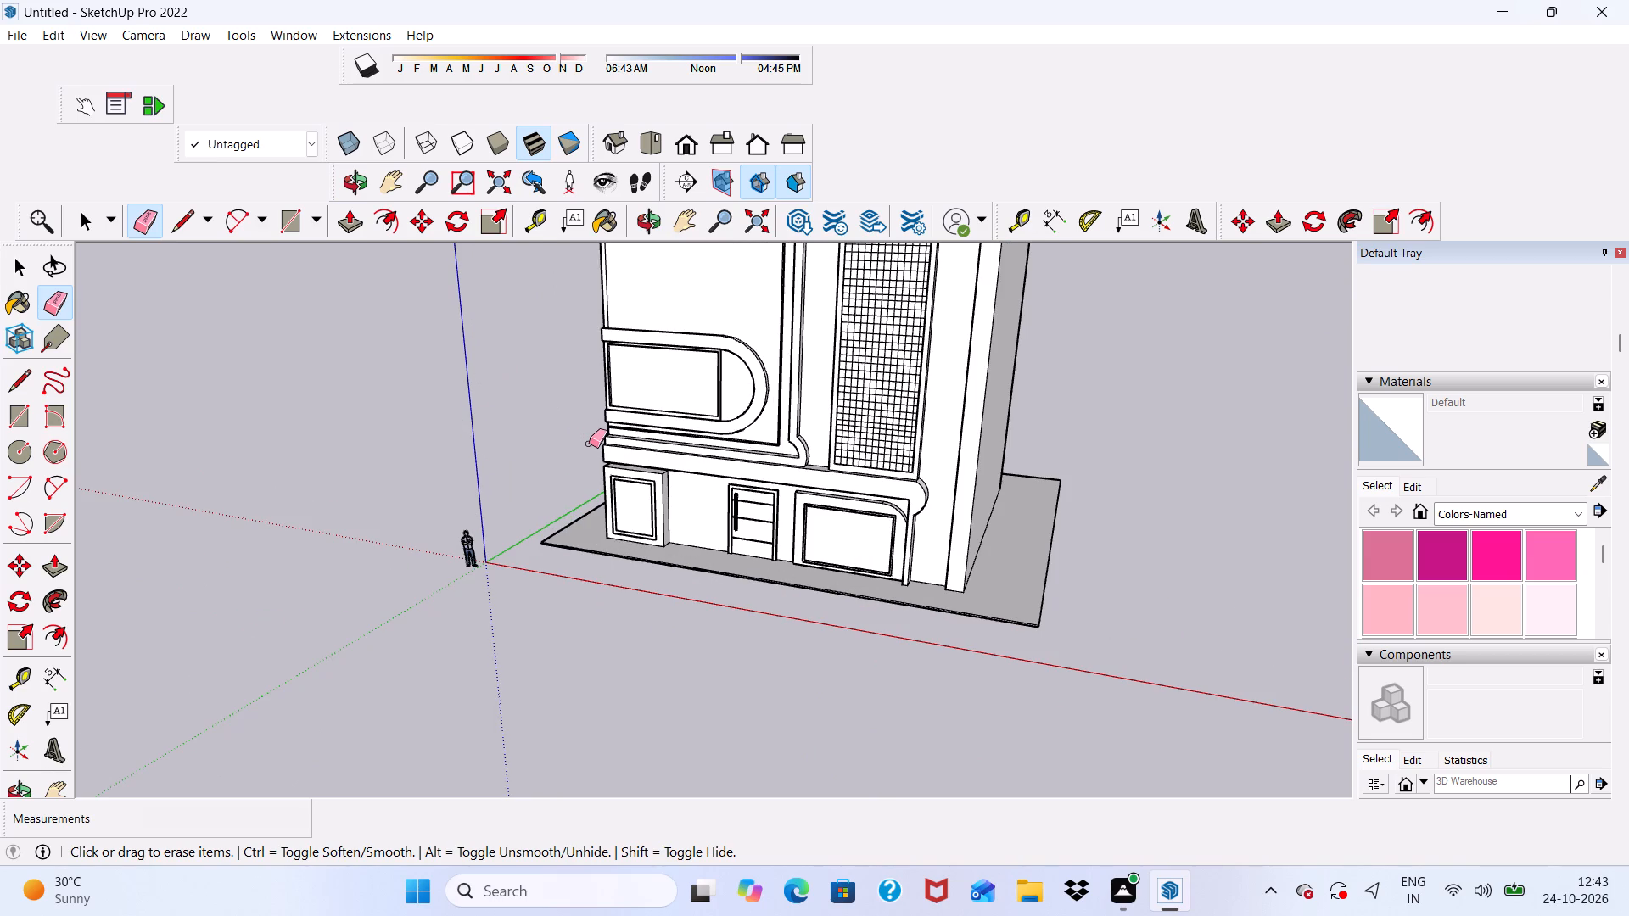
pyautogui.press('space')
# Offset the outline of the base slab's top face inward by 9" to form a border strip.
pyautogui.scroll(6, 589, 444)
pyautogui.scroll(-3, 796, 357)
pyautogui.moveTo(551, 473); pyautogui.dragTo(751, 454, button='middle')
pyautogui.scroll(3, 572, 542)
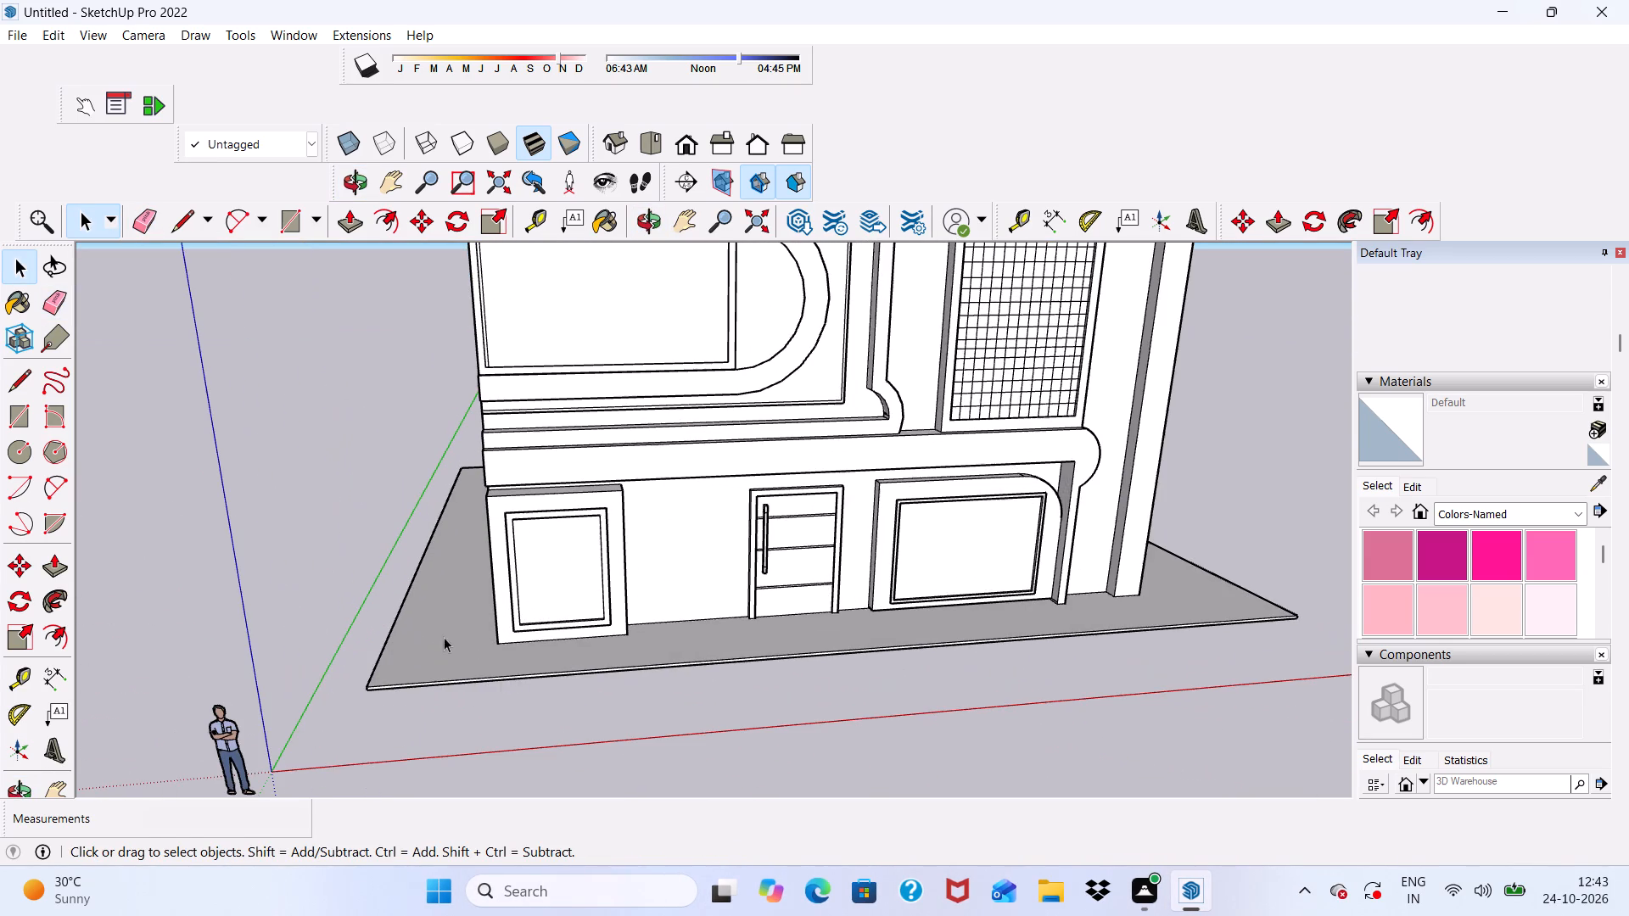
pyautogui.click(436, 645)
pyautogui.click(388, 209)
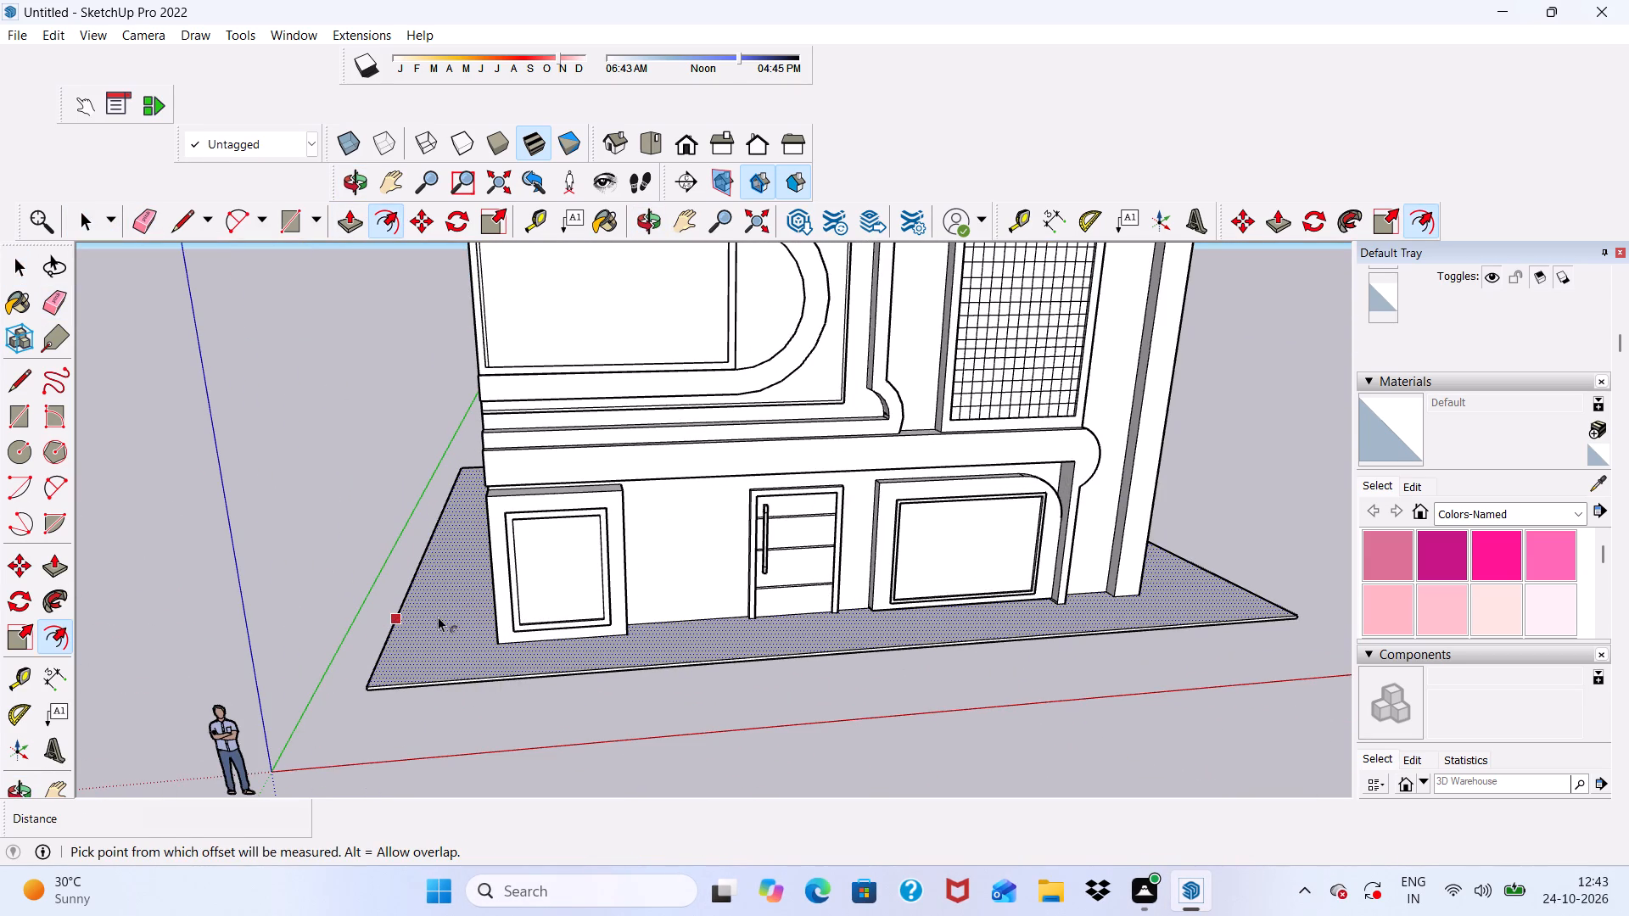
pyautogui.click(438, 617)
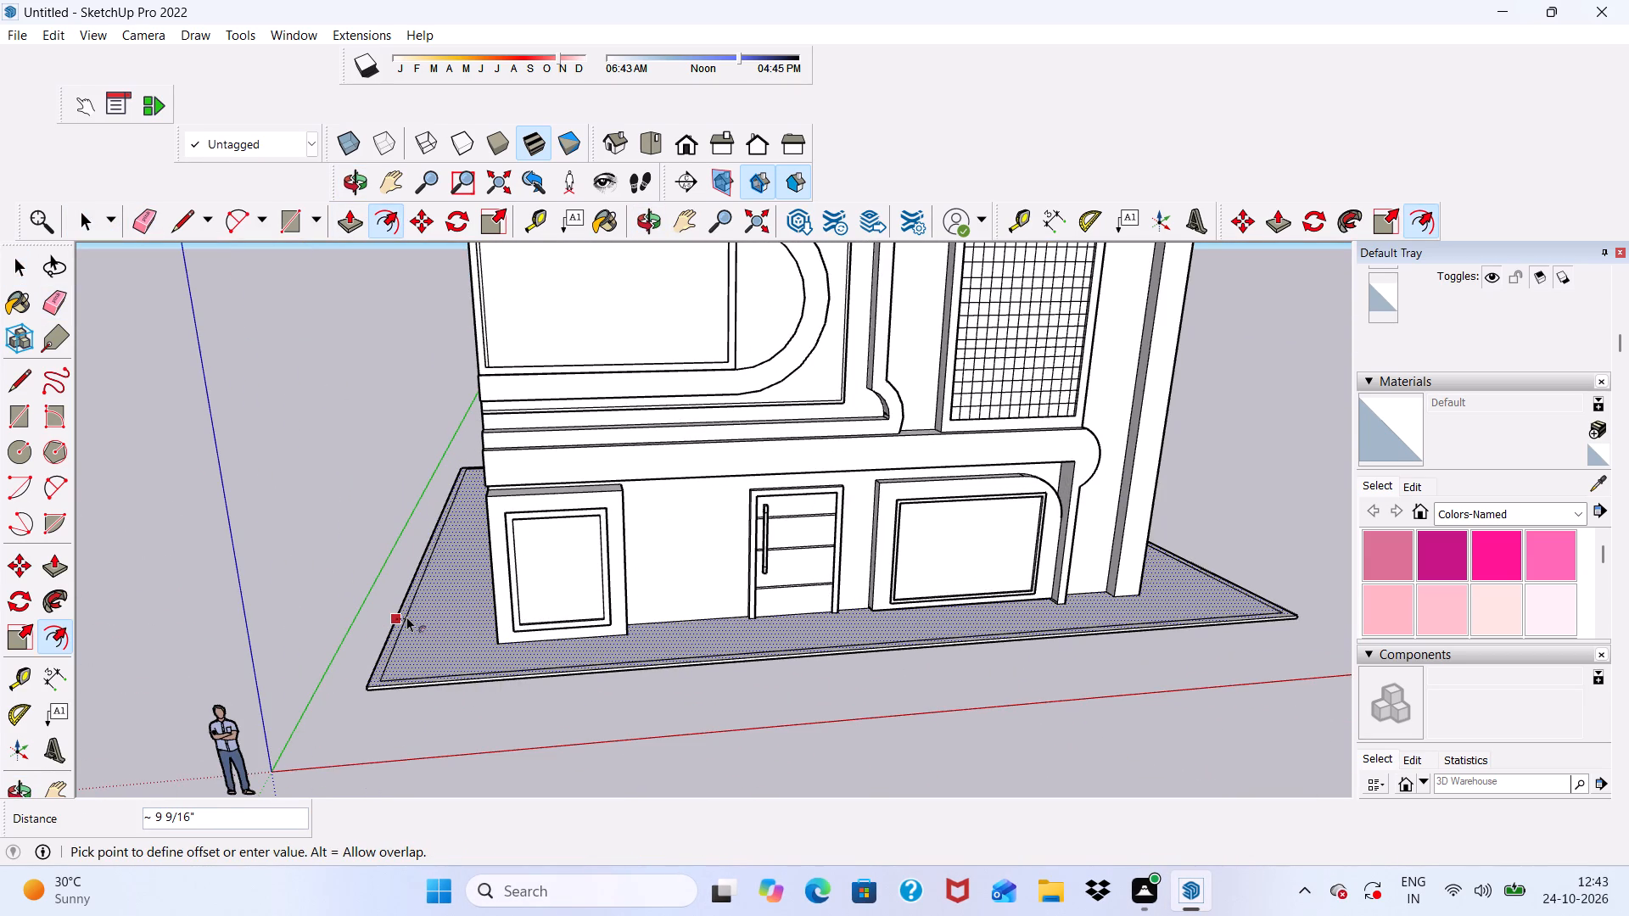
pyautogui.write('9"')
pyautogui.press('Return')
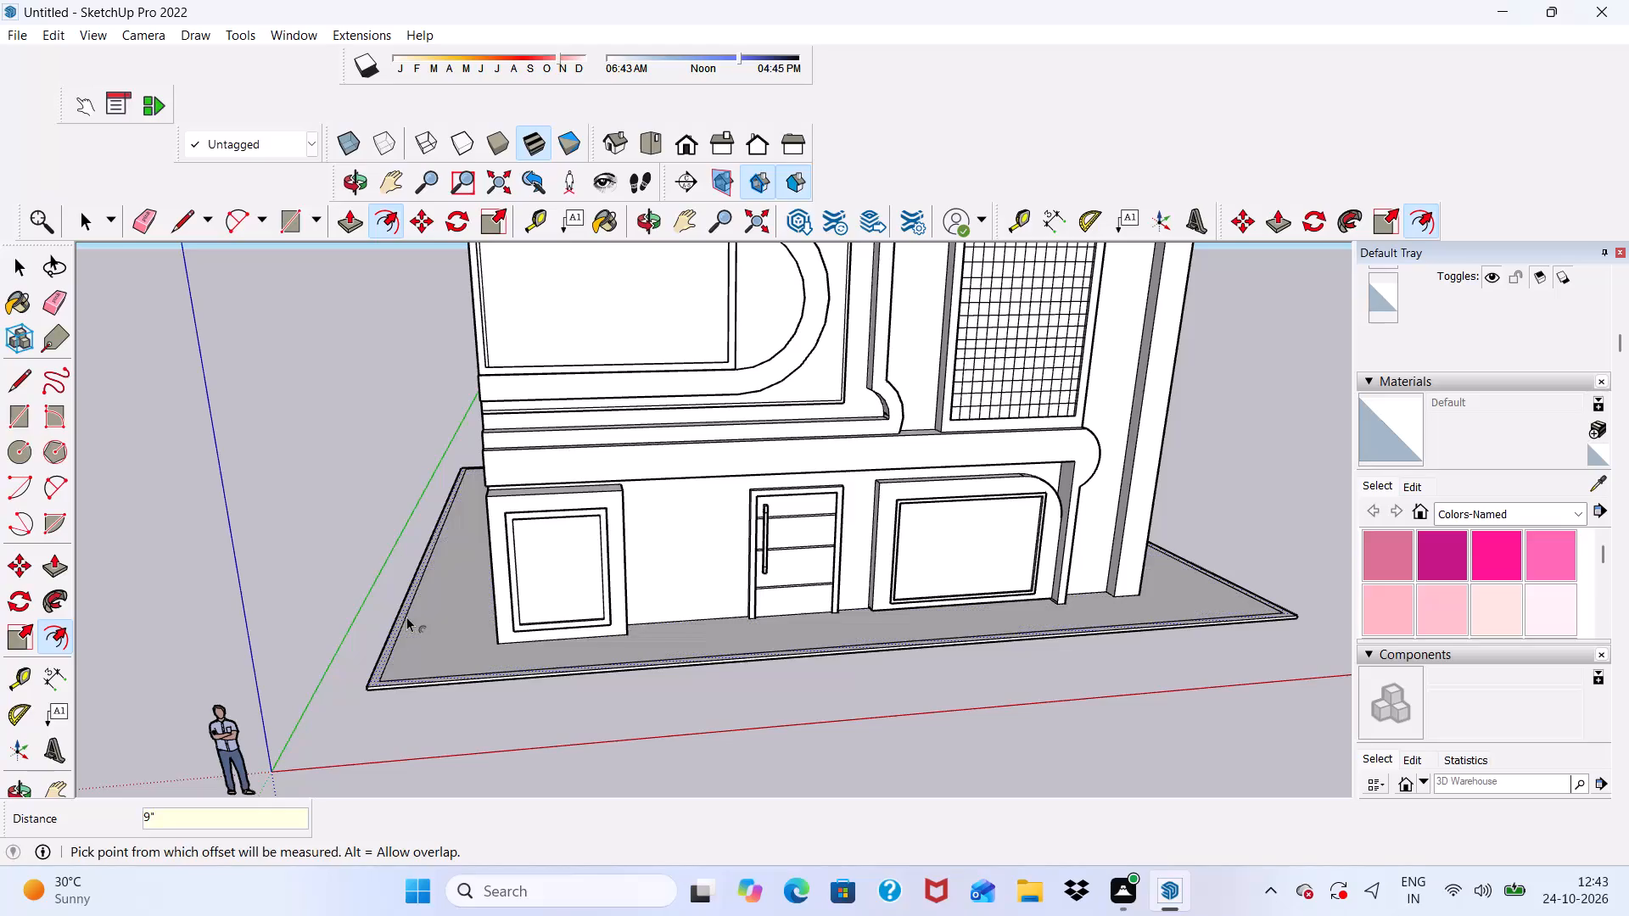
# Draw a 9" line from the inner outline's front corner, opposite the tower end, straight to the slab's front edge.
pyautogui.scroll(2, 406, 619)
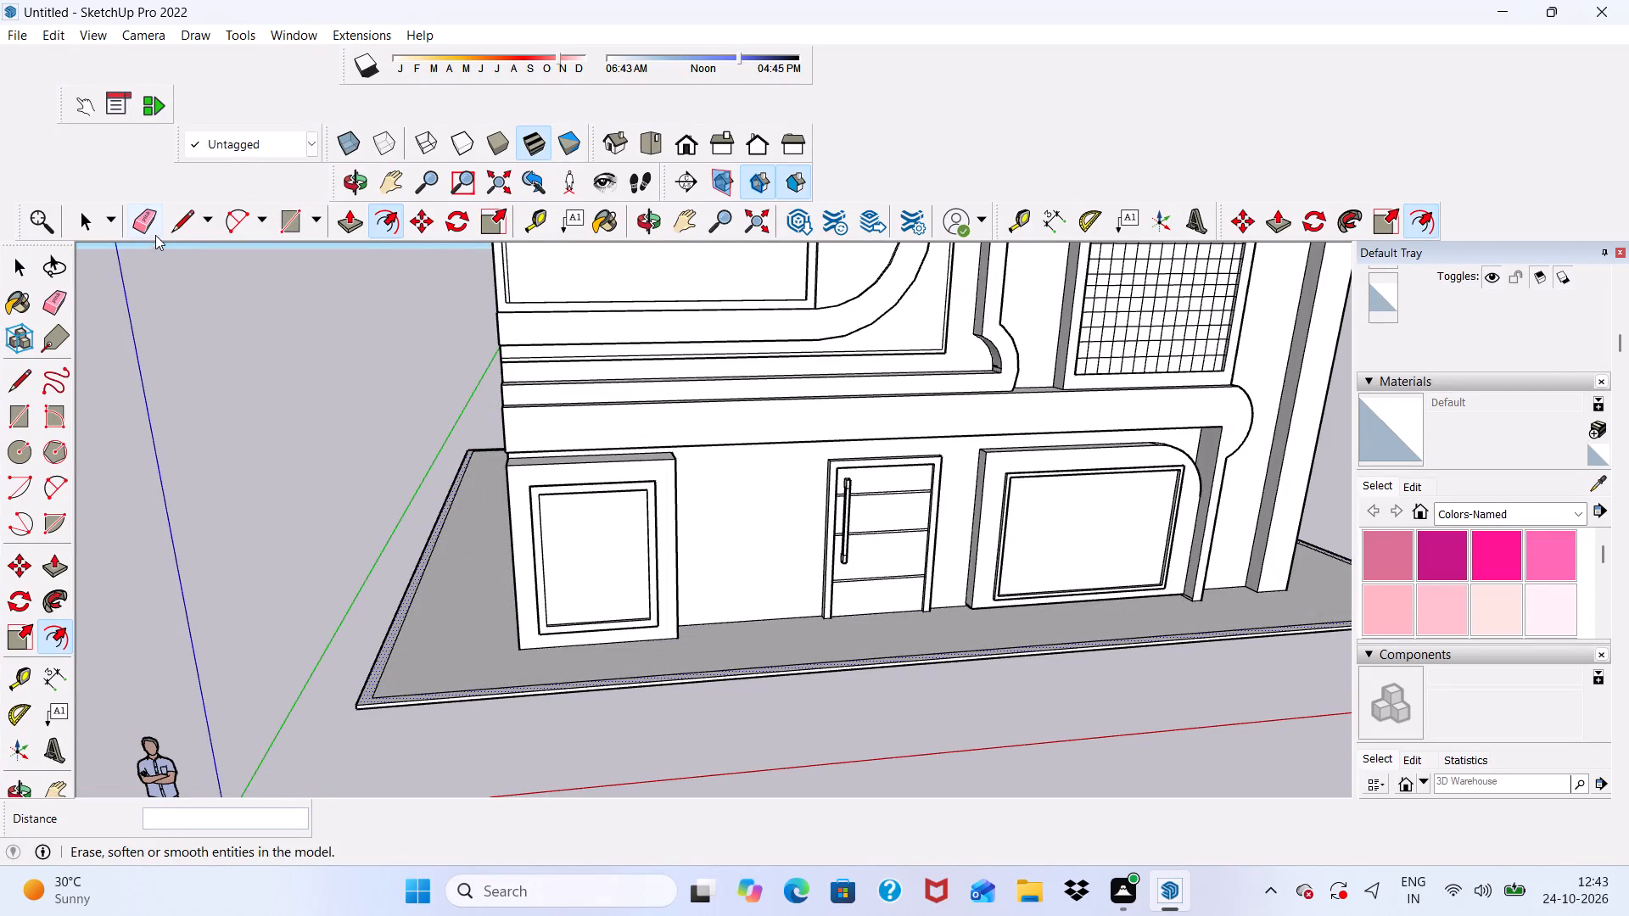
pyautogui.click(143, 216)
pyautogui.scroll(7, 414, 669)
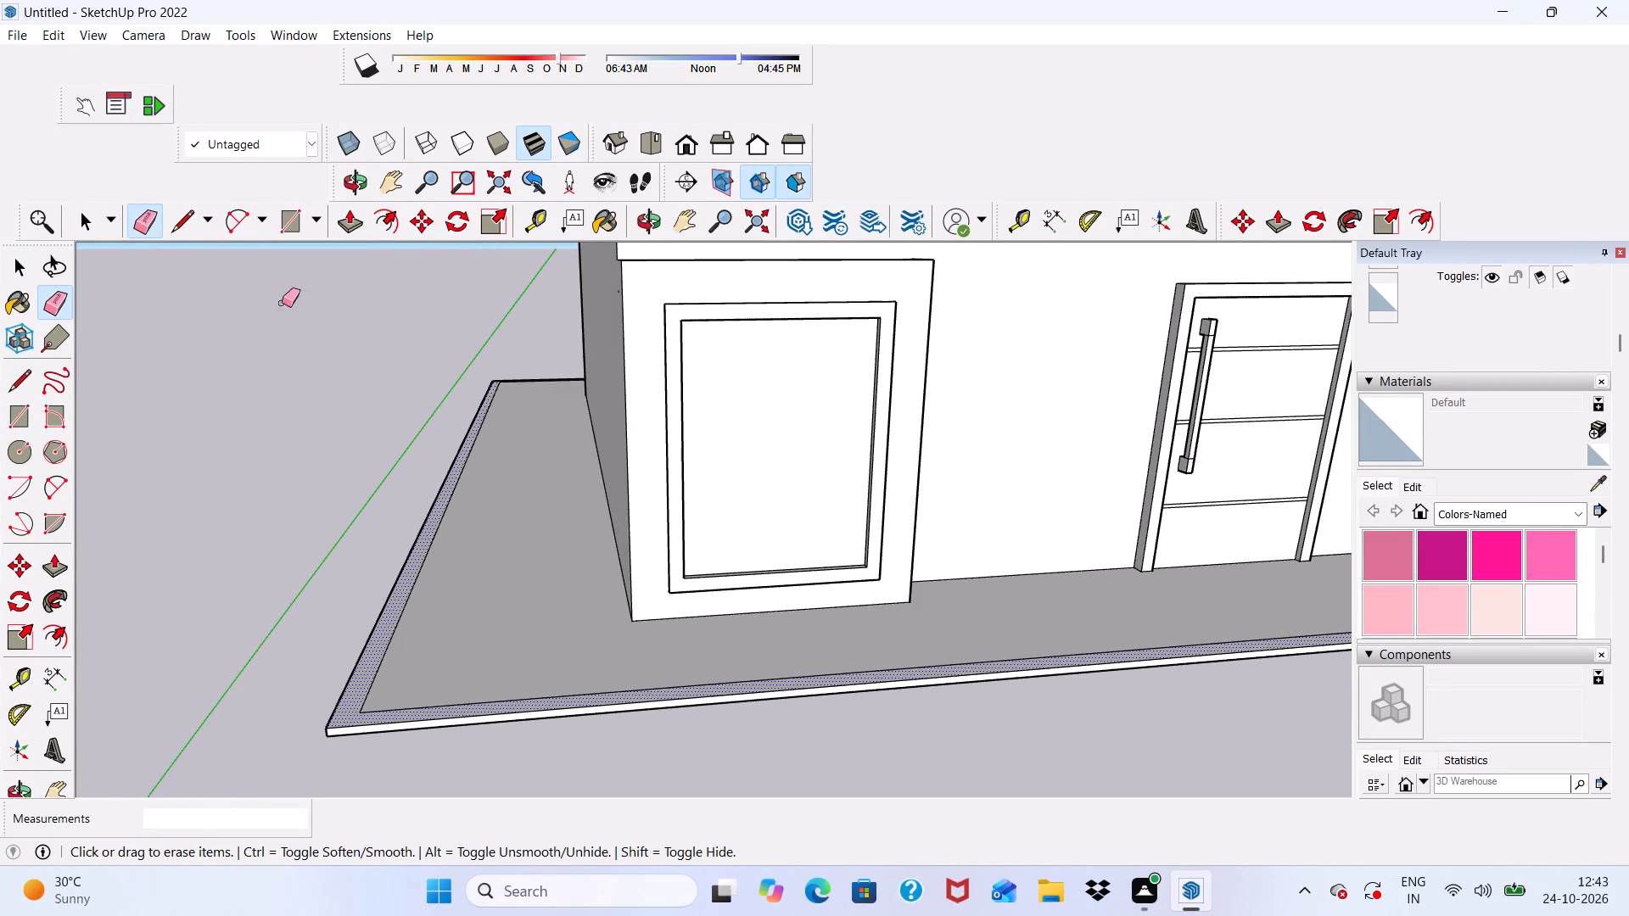
pyautogui.click(185, 223)
pyautogui.scroll(10, 431, 695)
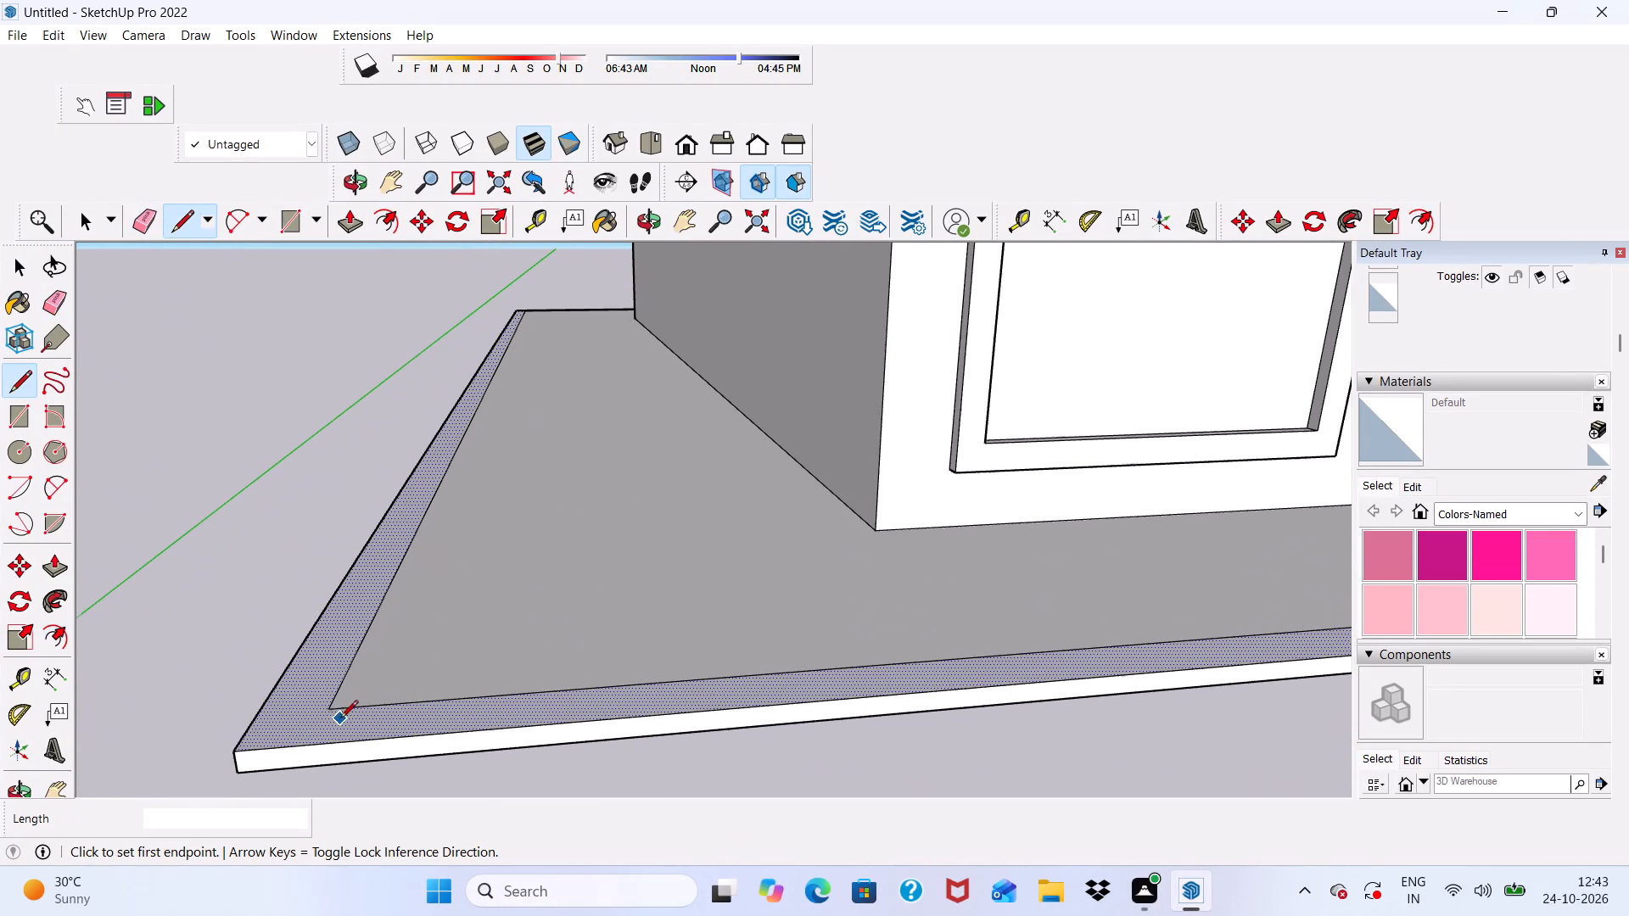
pyautogui.click(333, 708)
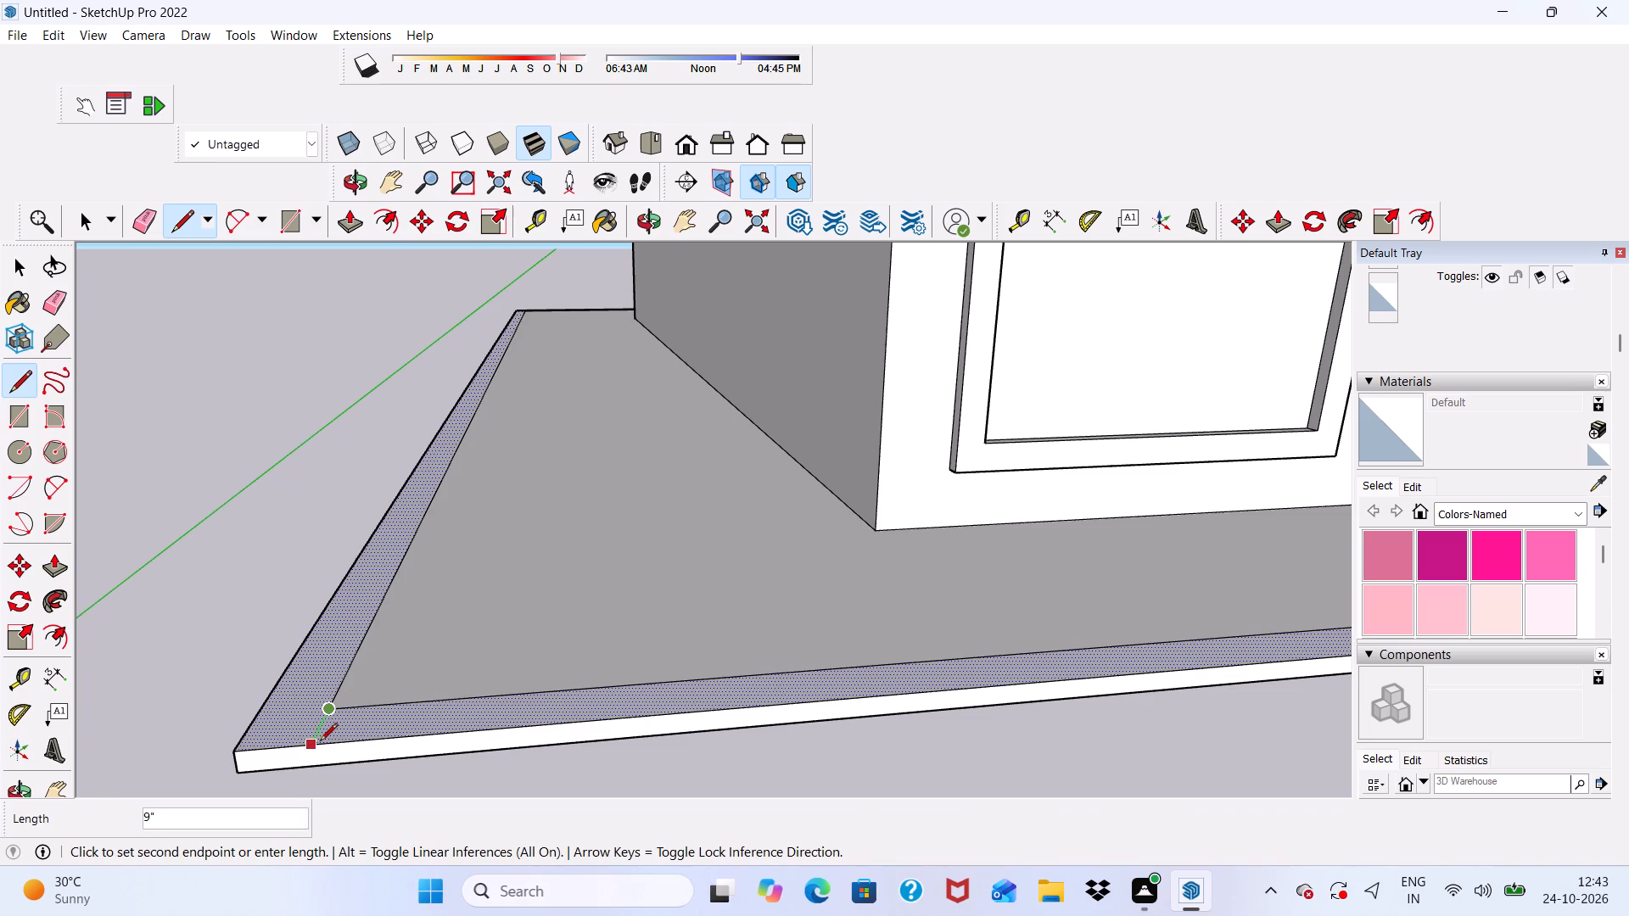
pyautogui.click(320, 742)
pyautogui.scroll(-9, 310, 685)
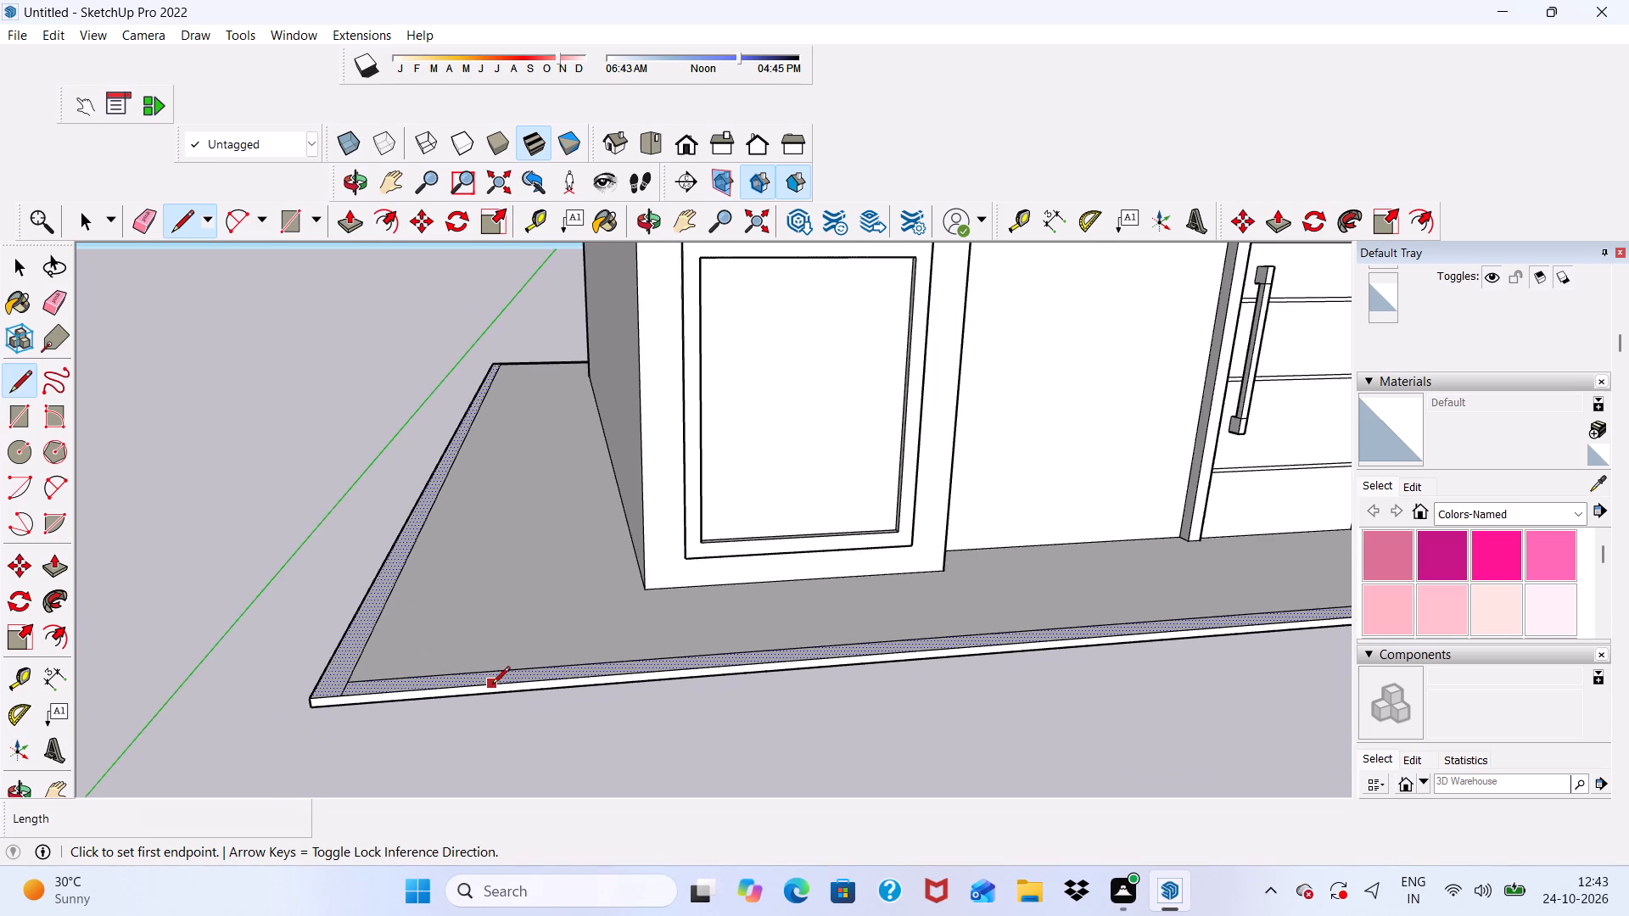
# Draw a line from the inner outline's front corner at the tower end straight to the slab's front edge.
pyautogui.scroll(-3, 459, 640)
pyautogui.scroll(-7, 553, 629)
pyautogui.scroll(1, 812, 610)
pyautogui.scroll(-4, 513, 625)
pyautogui.scroll(14, 1207, 581)
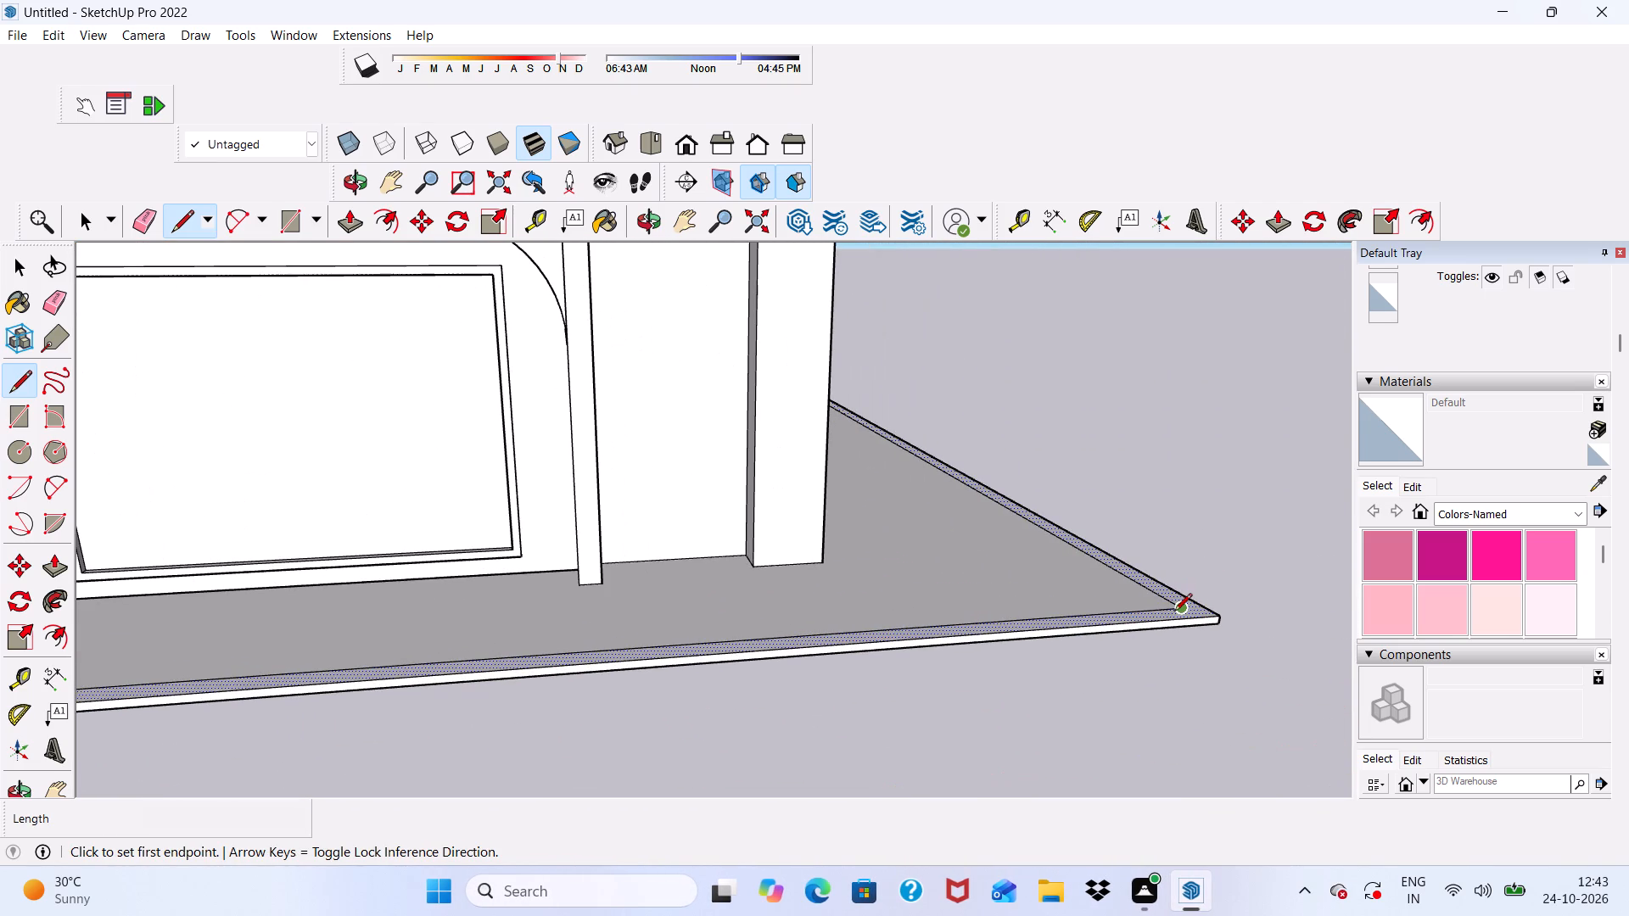
pyautogui.click(1174, 612)
pyautogui.click(1190, 628)
pyautogui.scroll(-5, 1125, 550)
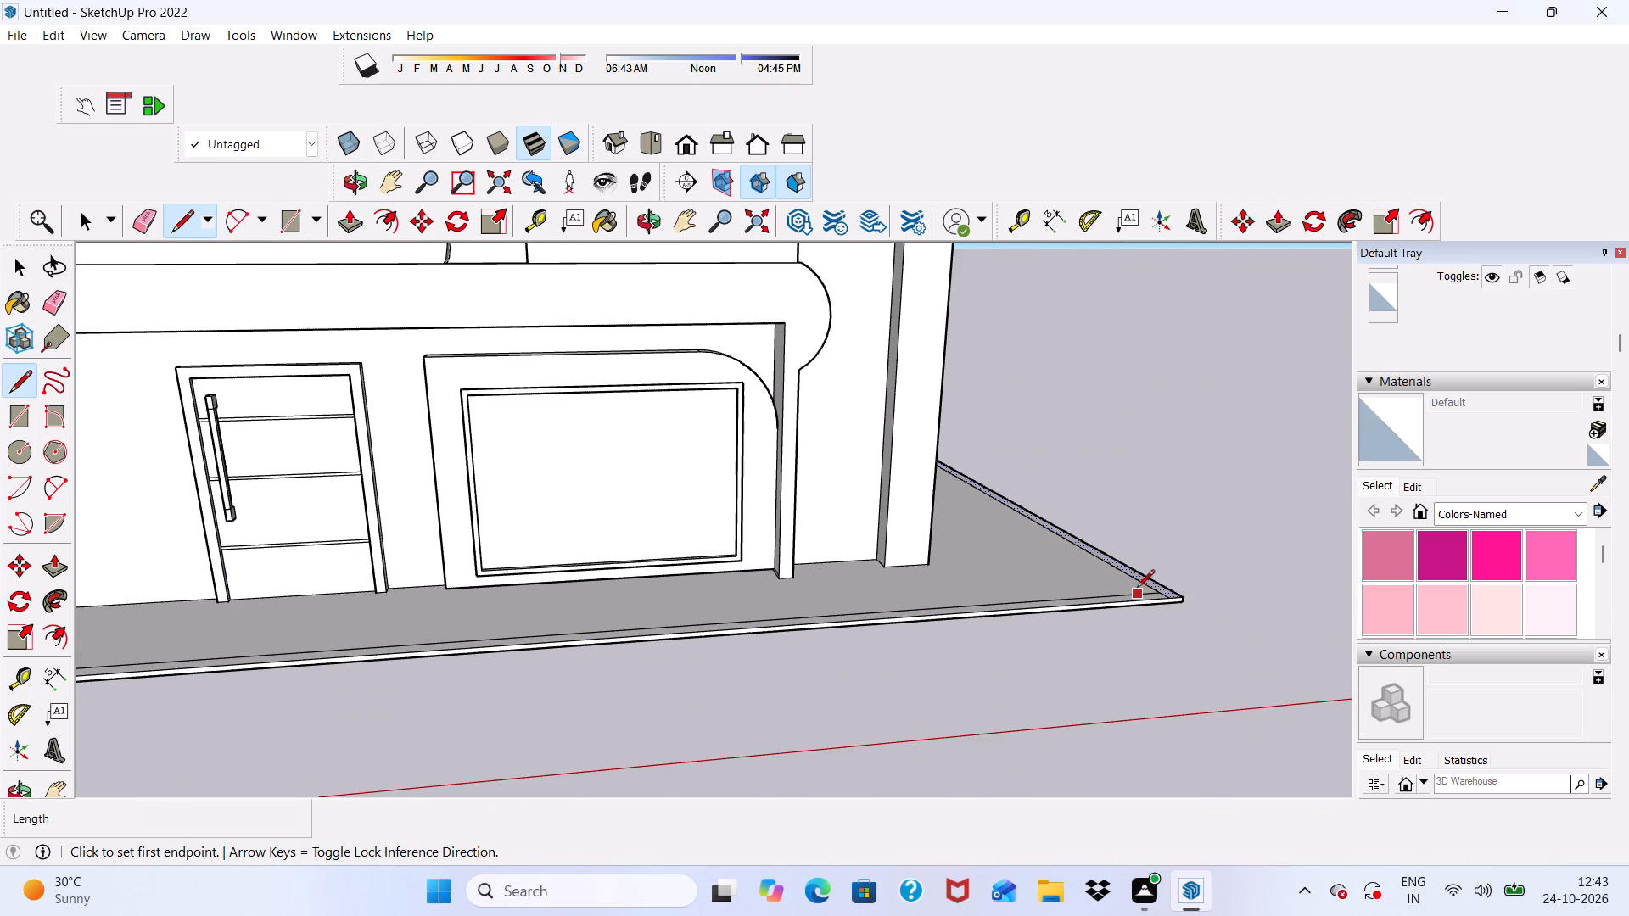
pyautogui.press('space')
# Draw a long ground rectangle in front of the base slab, about 43' 2" by 2' 10".
pyautogui.scroll(-4, 1128, 565)
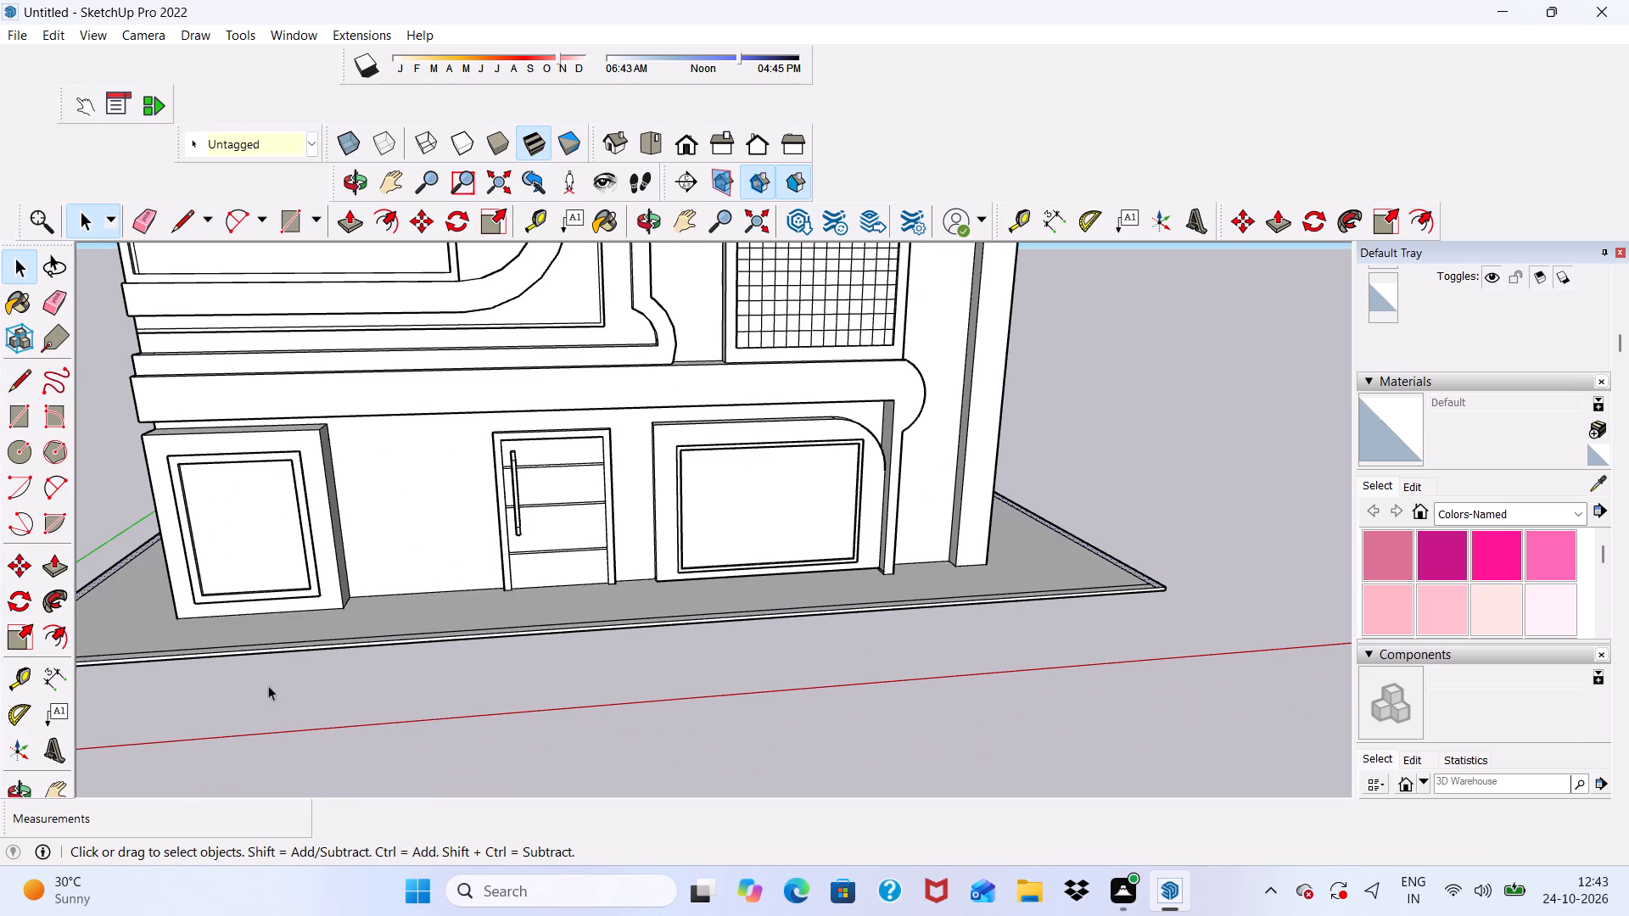
pyautogui.click(293, 228)
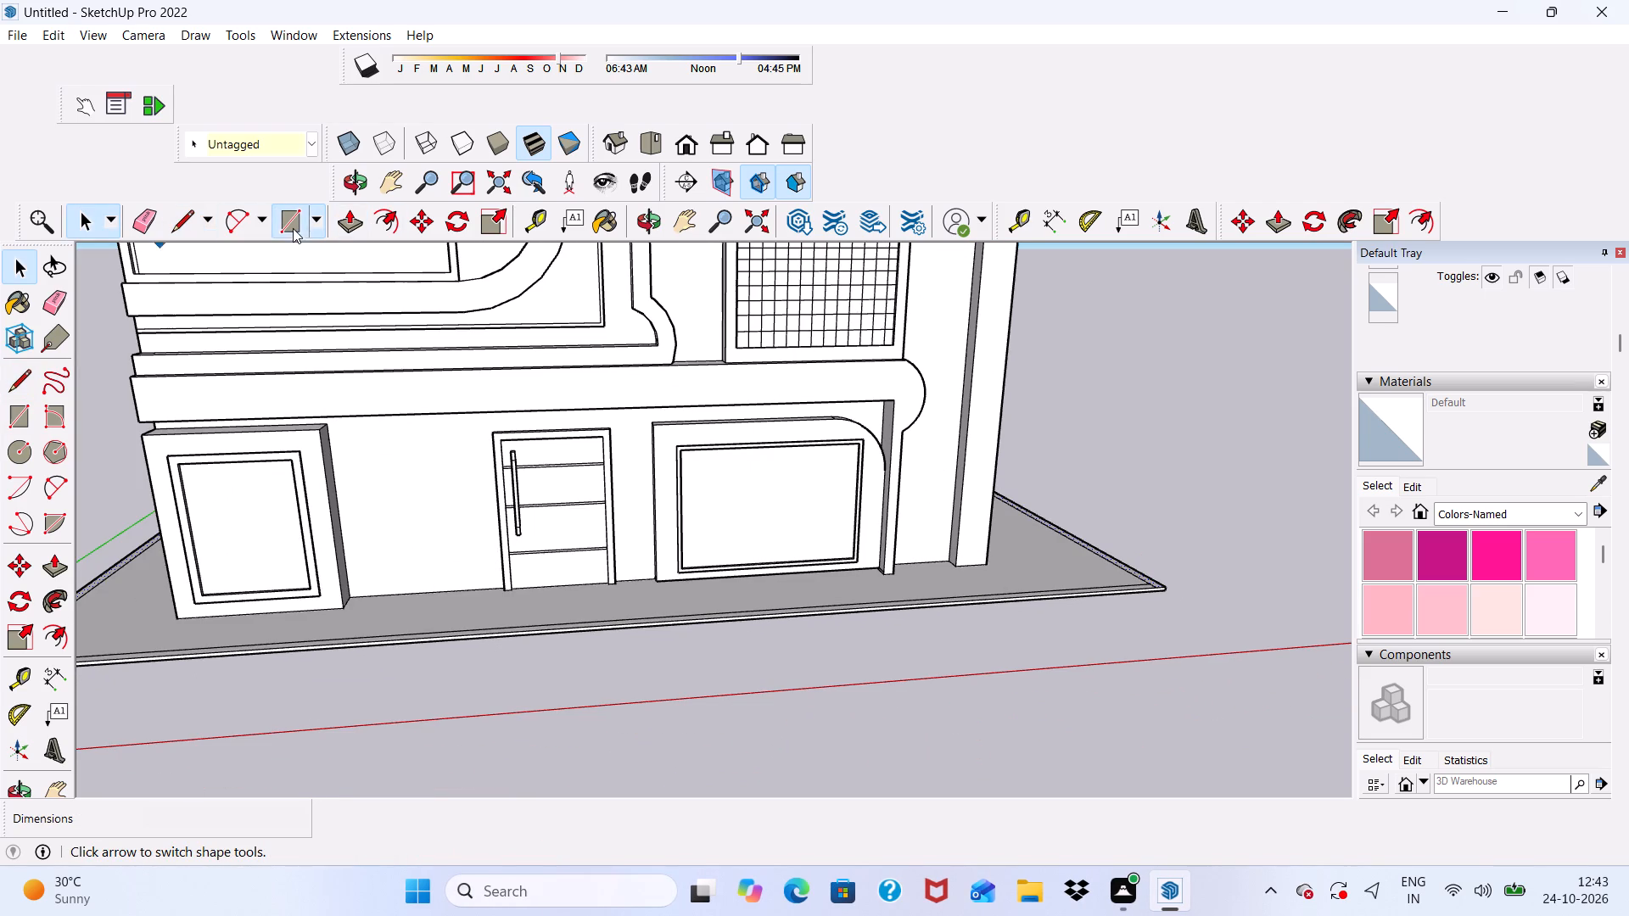
pyautogui.scroll(-4, 441, 422)
pyautogui.scroll(4, 324, 620)
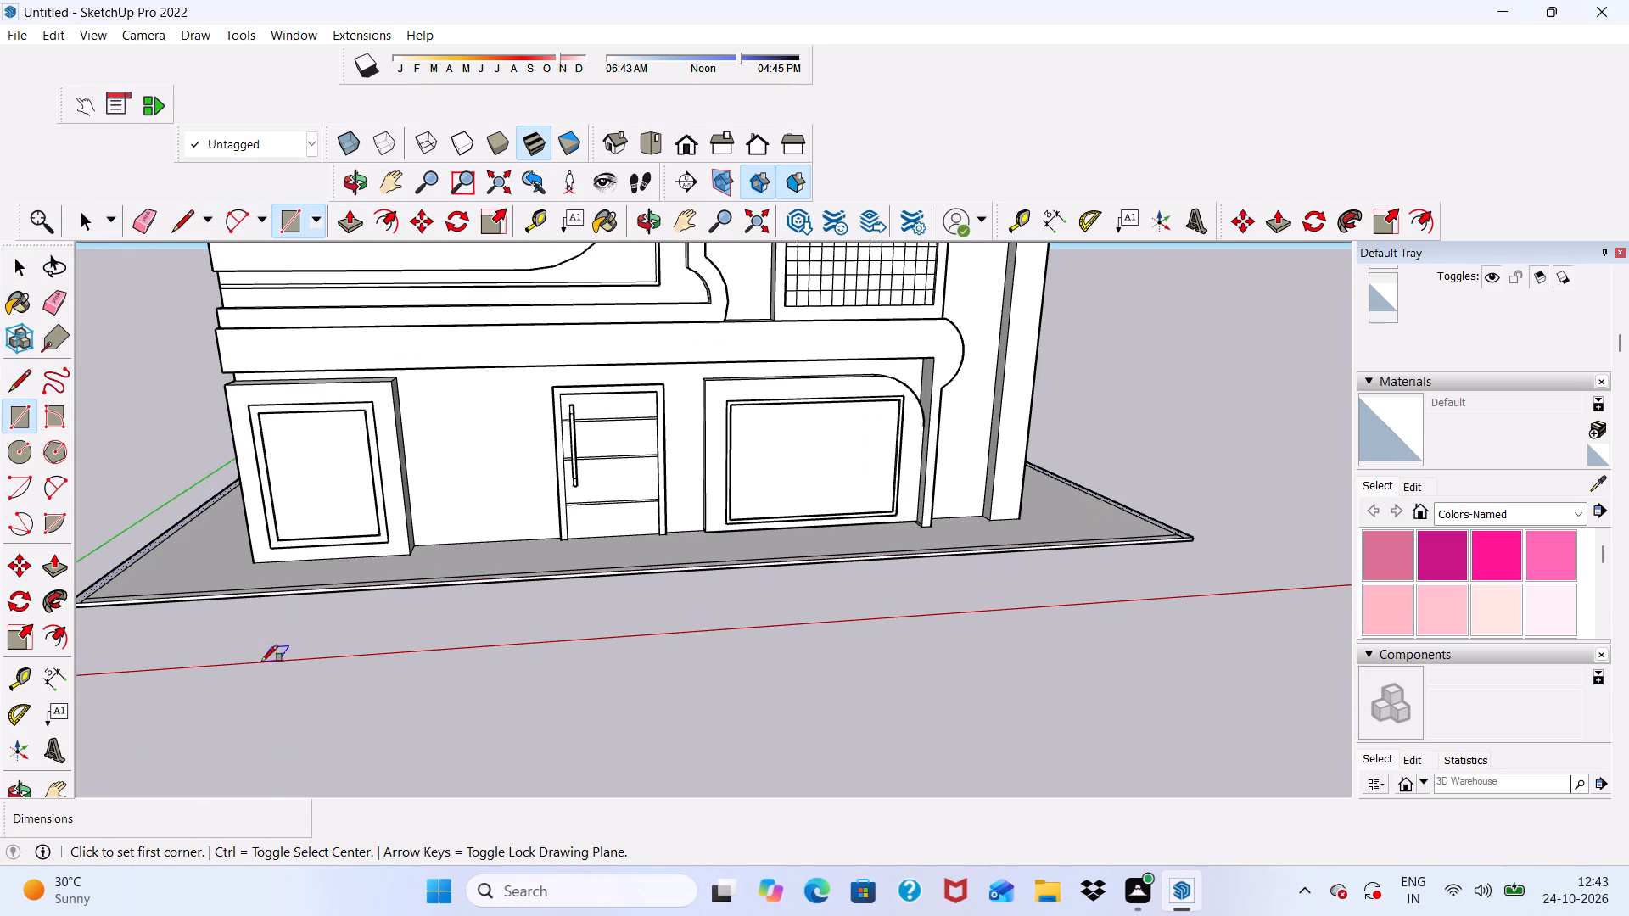
pyautogui.scroll(3, 261, 662)
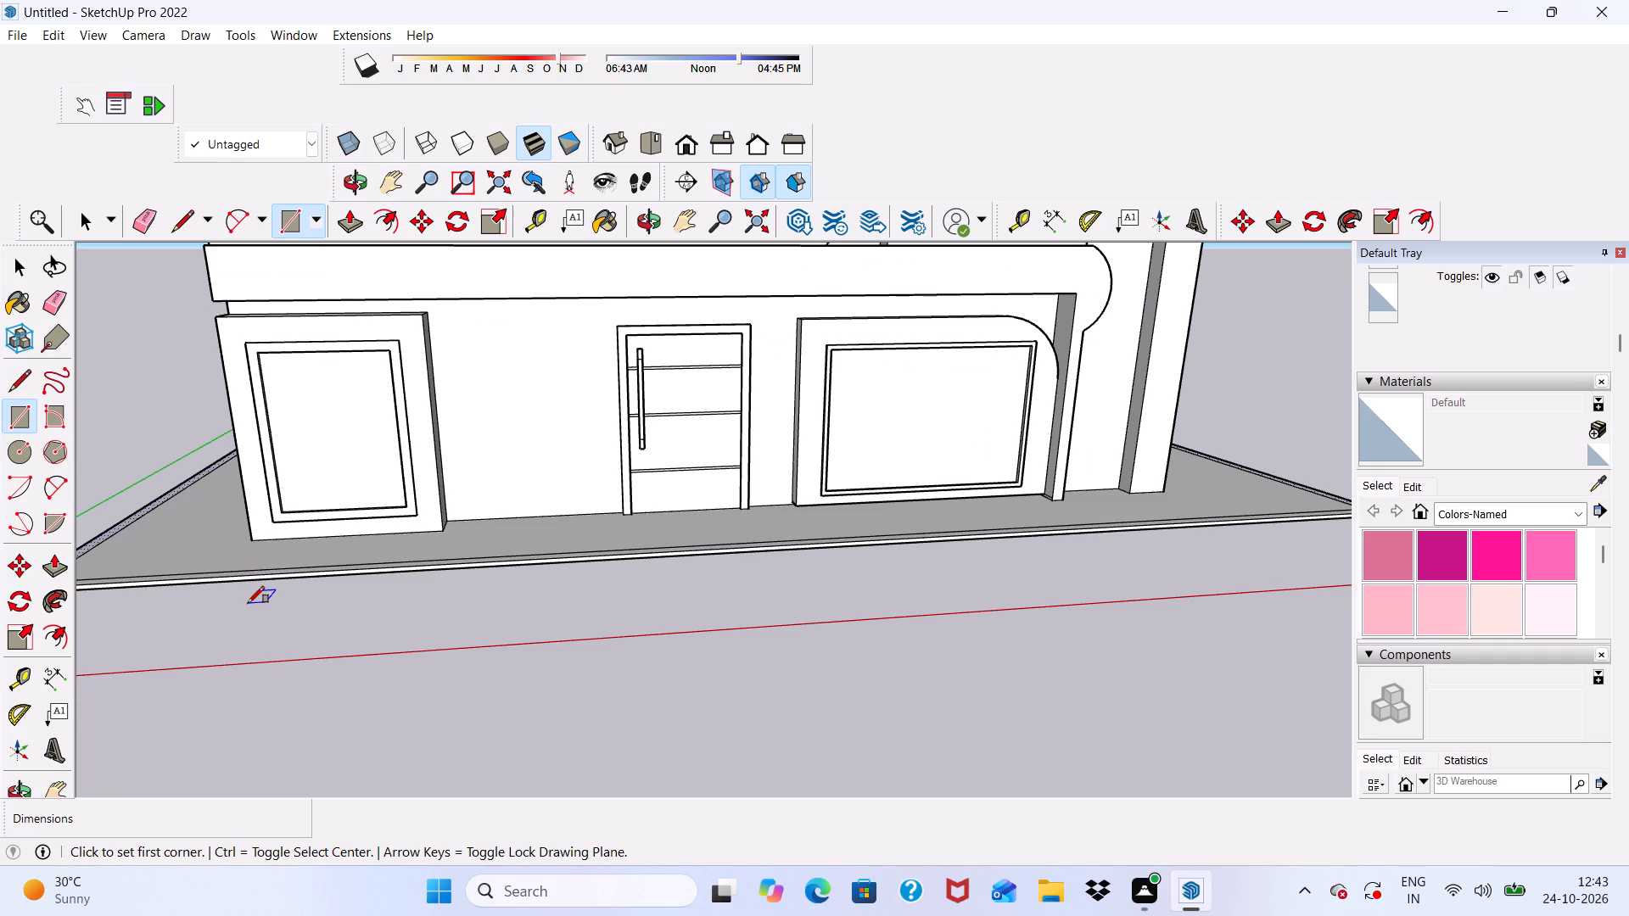
pyautogui.click(248, 603)
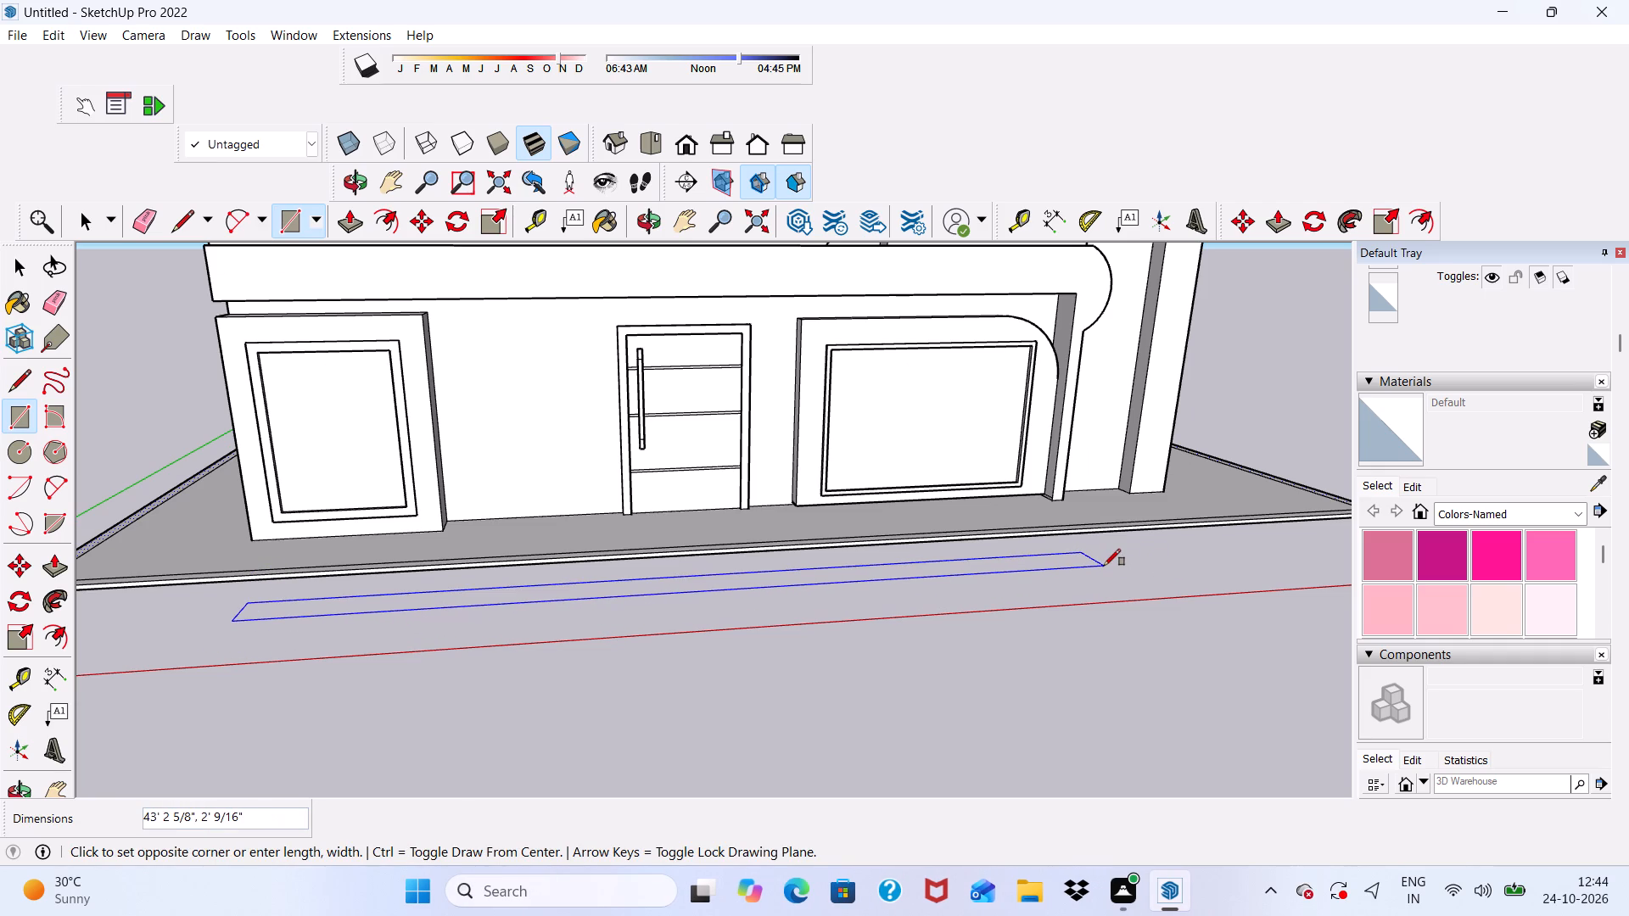
pyautogui.click(1111, 570)
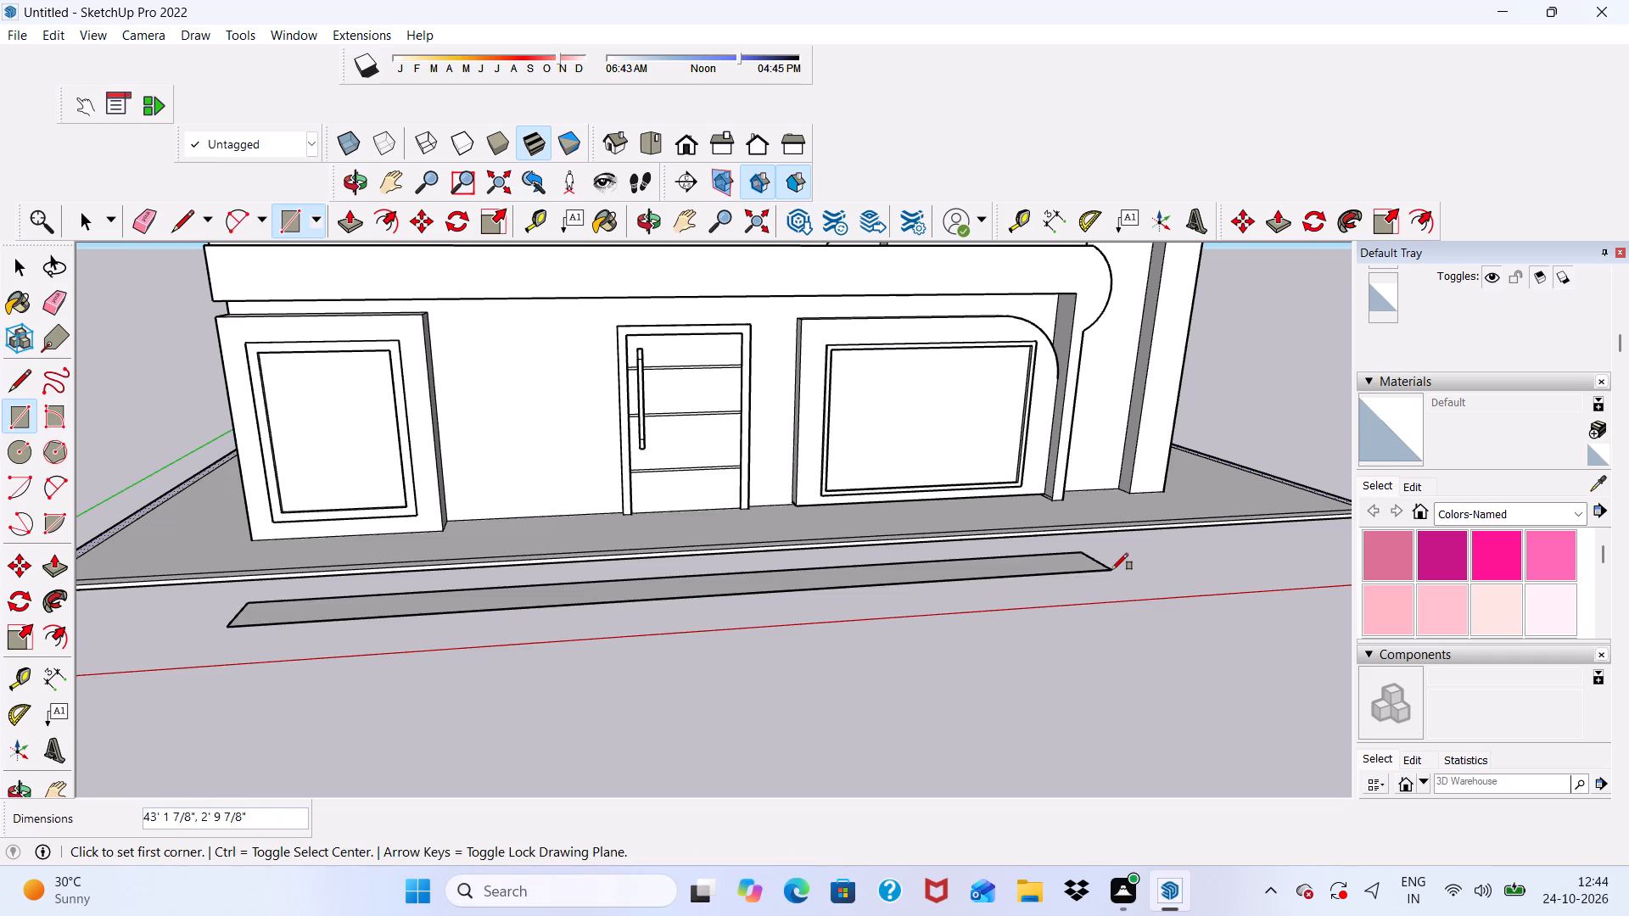
pyautogui.scroll(-4, 614, 571)
pyautogui.moveTo(704, 575); pyautogui.dragTo(563, 712, button='middle')
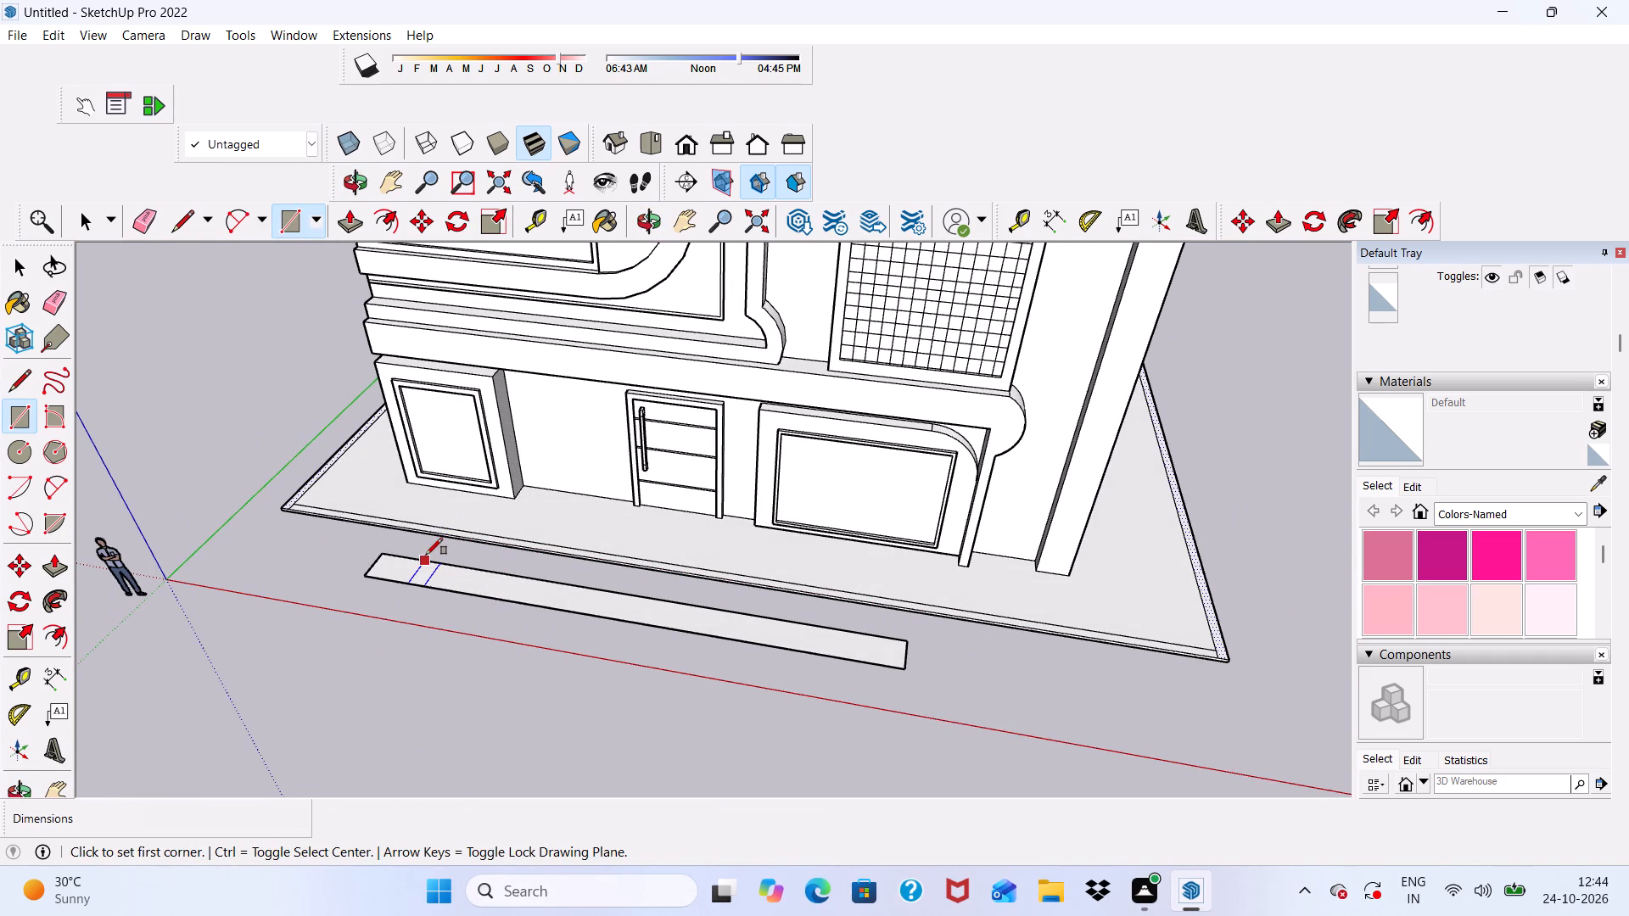
pyautogui.press('space')
# Move the ground rectangle about 77' away from the front of the base slab, past the tower end.
pyautogui.scroll(-3, 456, 545)
pyautogui.scroll(-2, 524, 552)
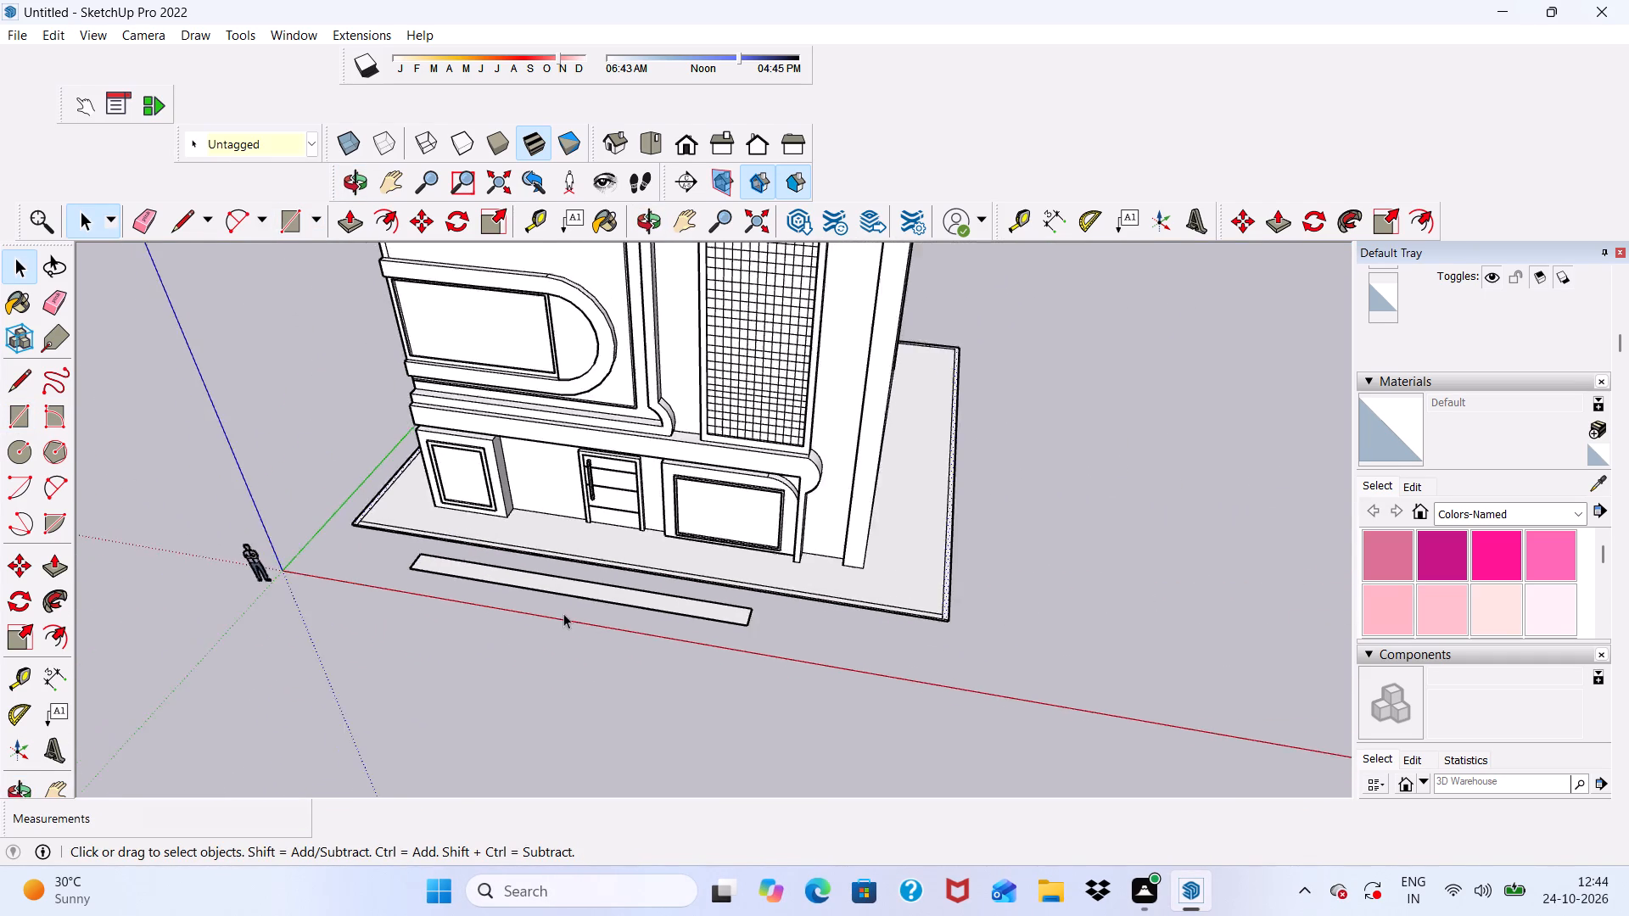
pyautogui.scroll(-1, 563, 613)
pyautogui.scroll(7, 678, 536)
pyautogui.doubleClick(672, 668)
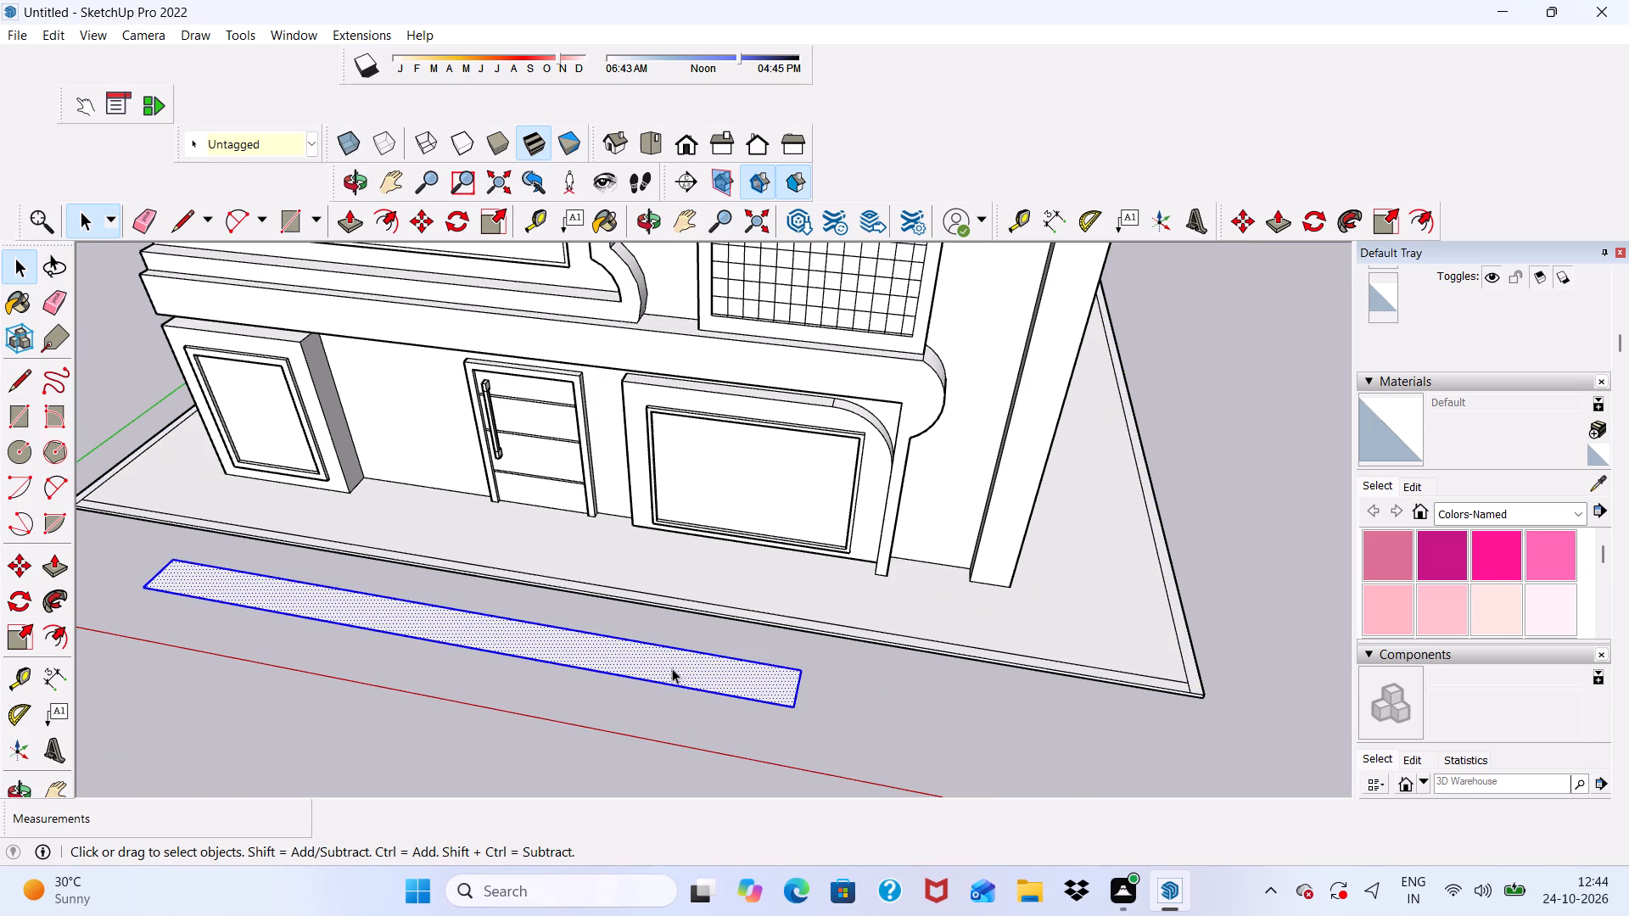
pyautogui.click(409, 215)
pyautogui.click(754, 696)
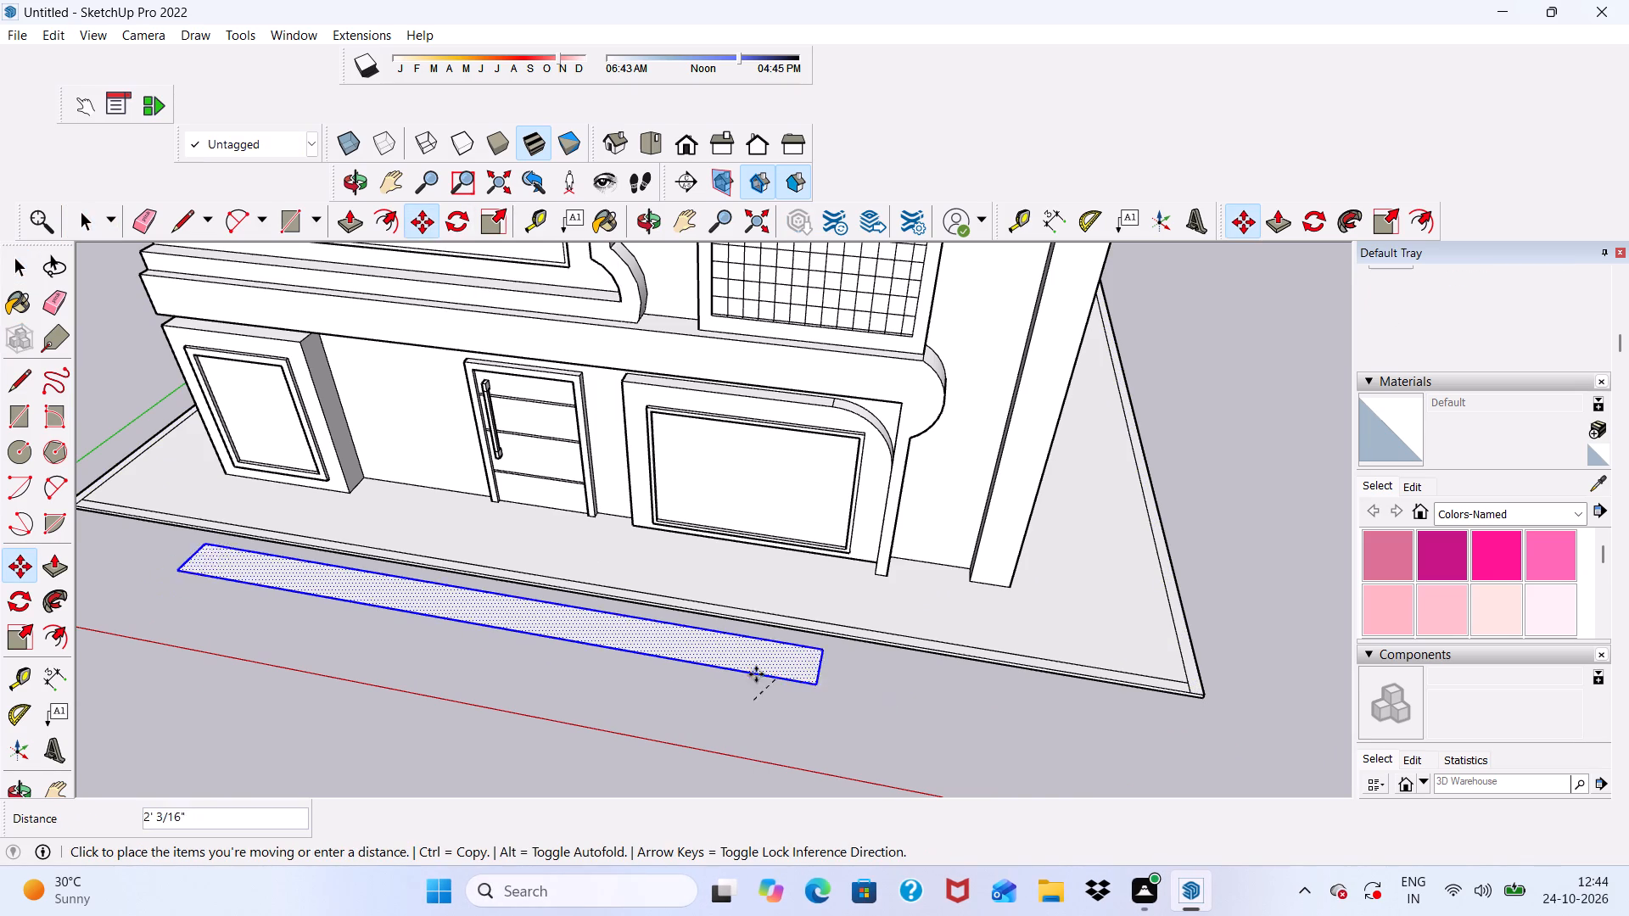
pyautogui.scroll(-8, 714, 674)
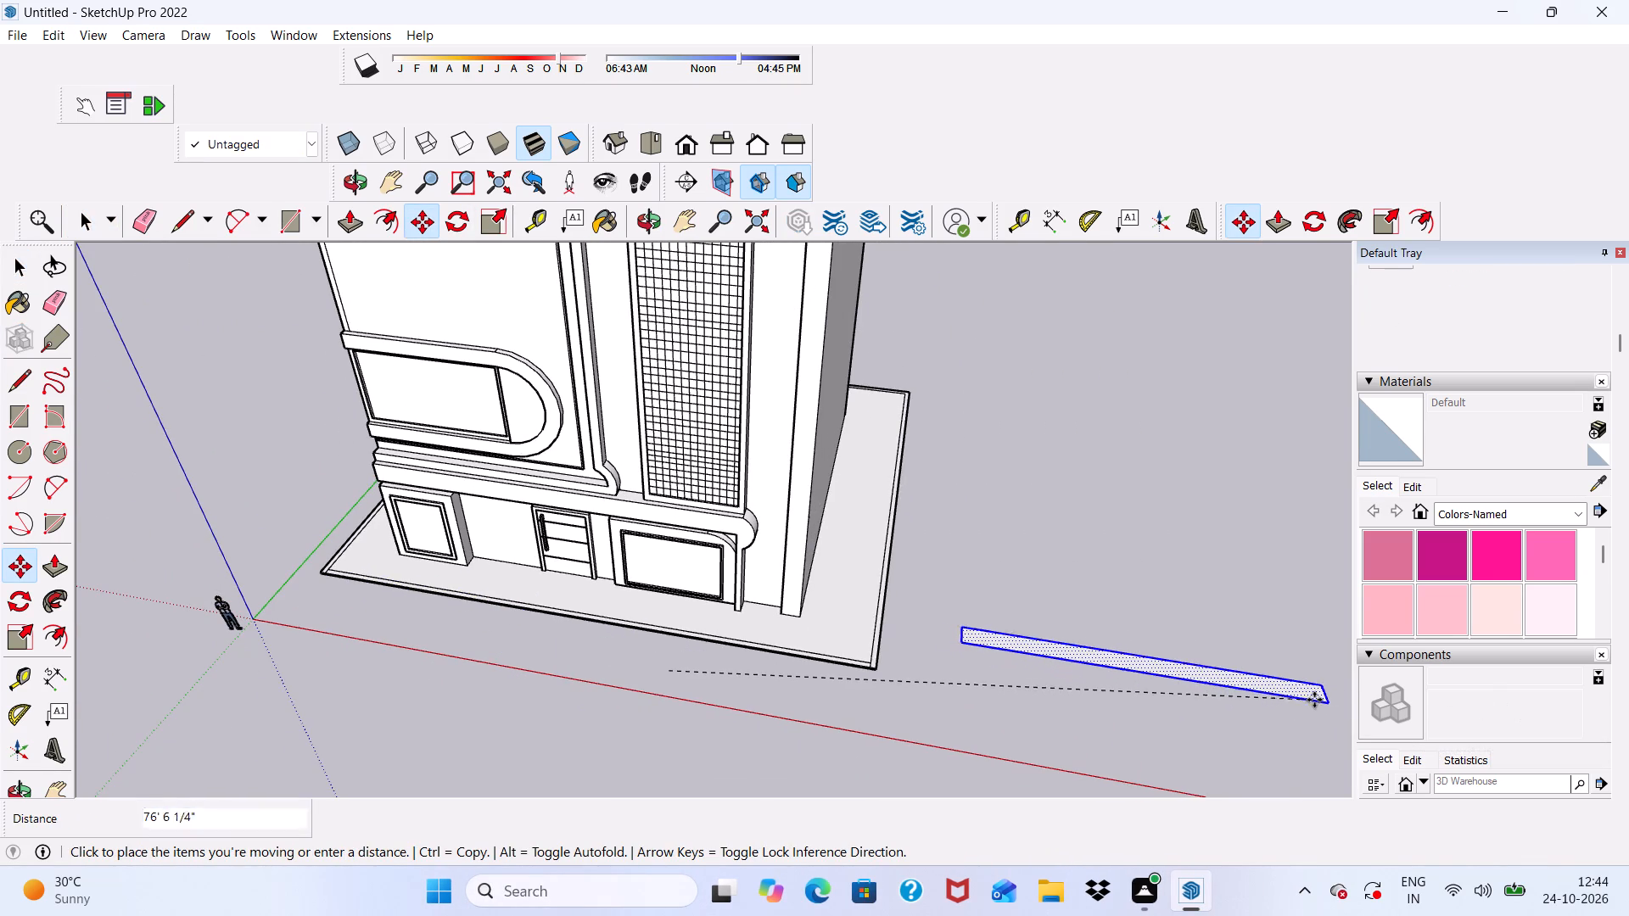
pyautogui.click(1324, 700)
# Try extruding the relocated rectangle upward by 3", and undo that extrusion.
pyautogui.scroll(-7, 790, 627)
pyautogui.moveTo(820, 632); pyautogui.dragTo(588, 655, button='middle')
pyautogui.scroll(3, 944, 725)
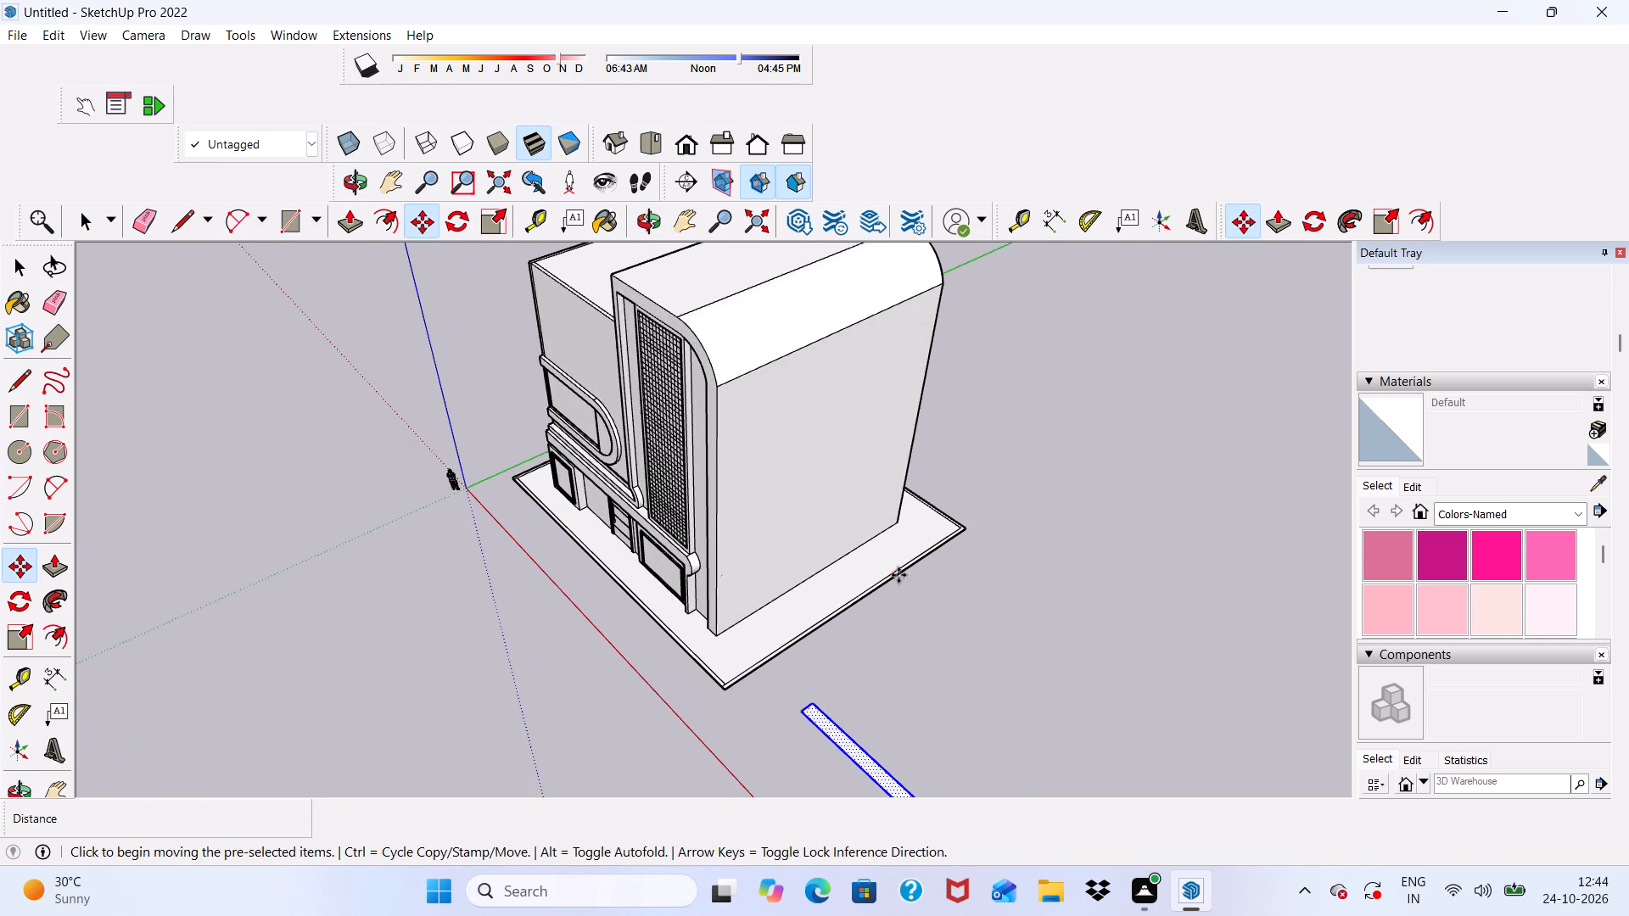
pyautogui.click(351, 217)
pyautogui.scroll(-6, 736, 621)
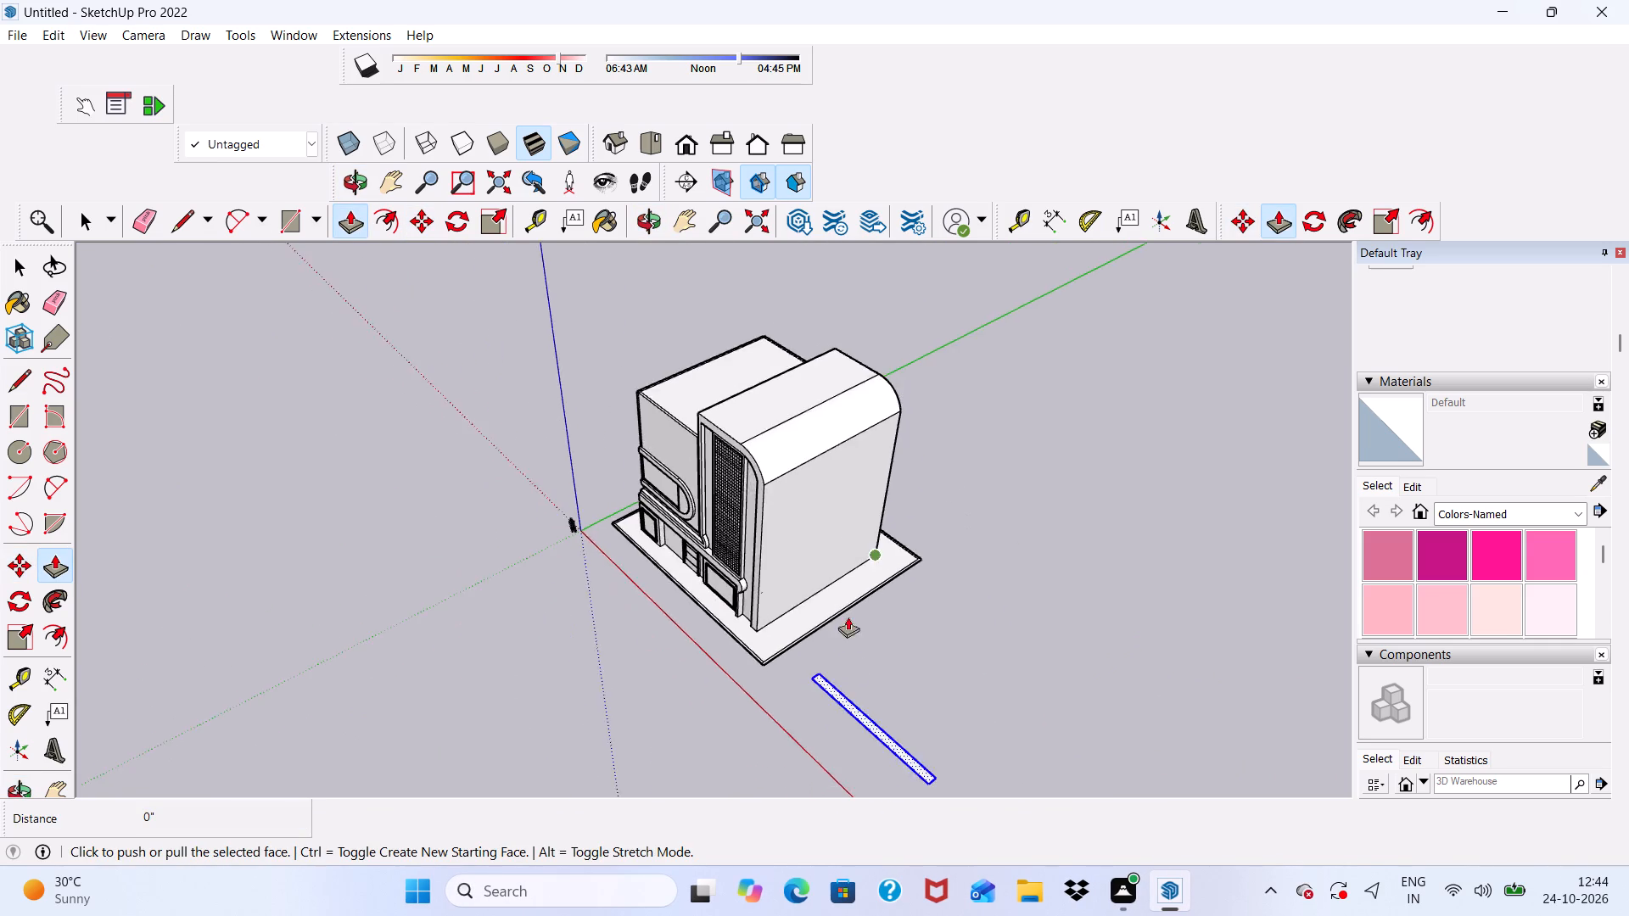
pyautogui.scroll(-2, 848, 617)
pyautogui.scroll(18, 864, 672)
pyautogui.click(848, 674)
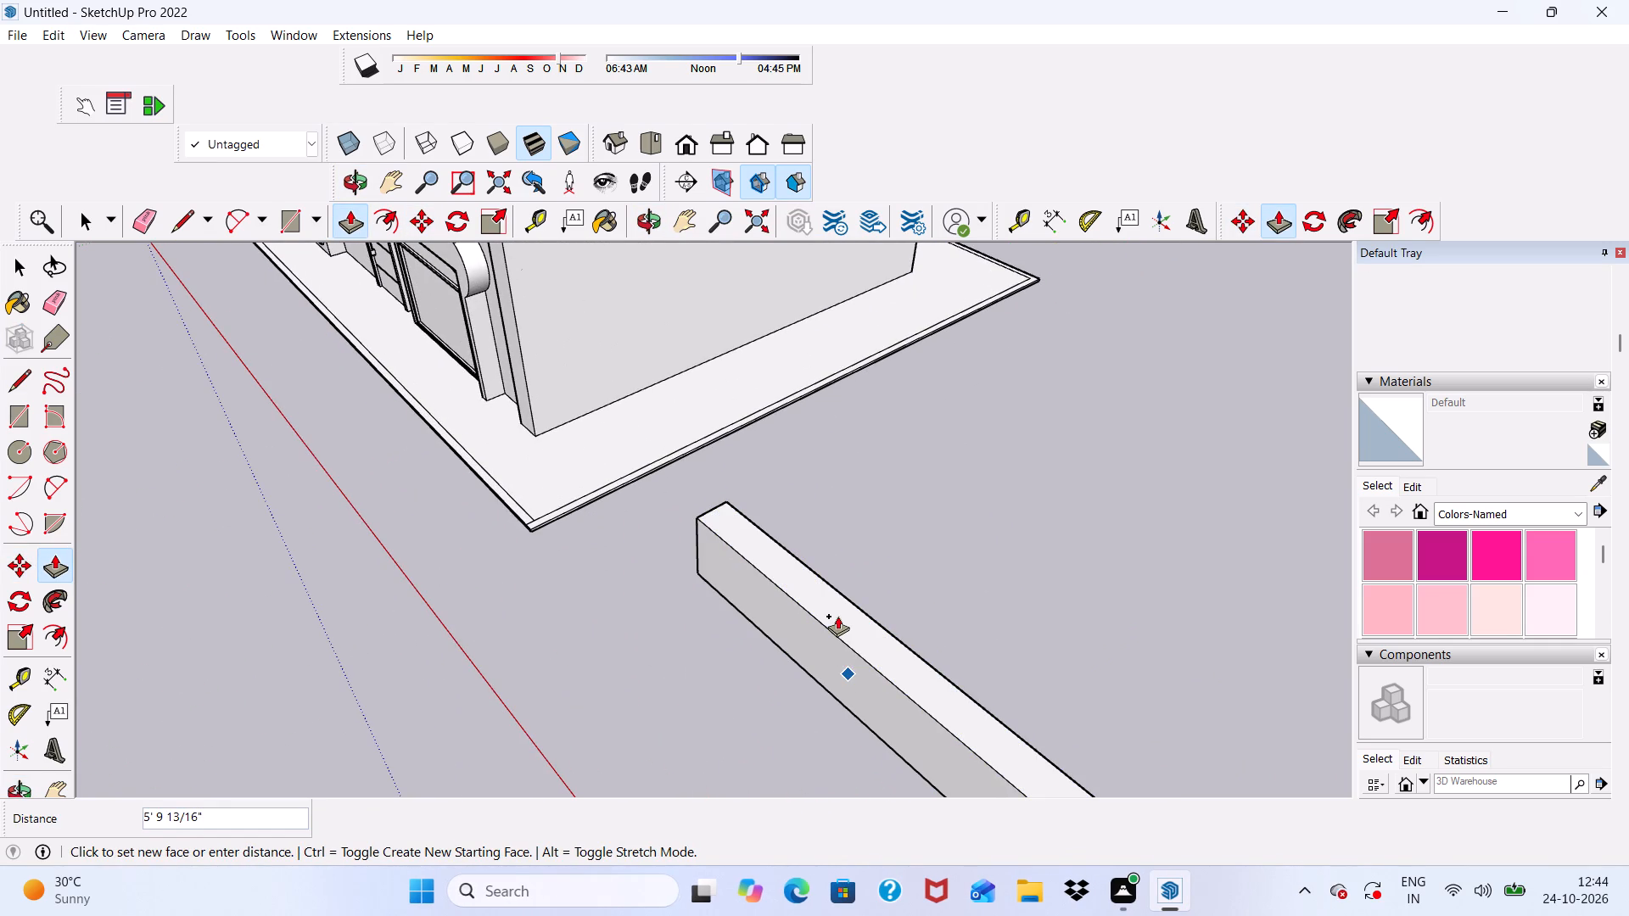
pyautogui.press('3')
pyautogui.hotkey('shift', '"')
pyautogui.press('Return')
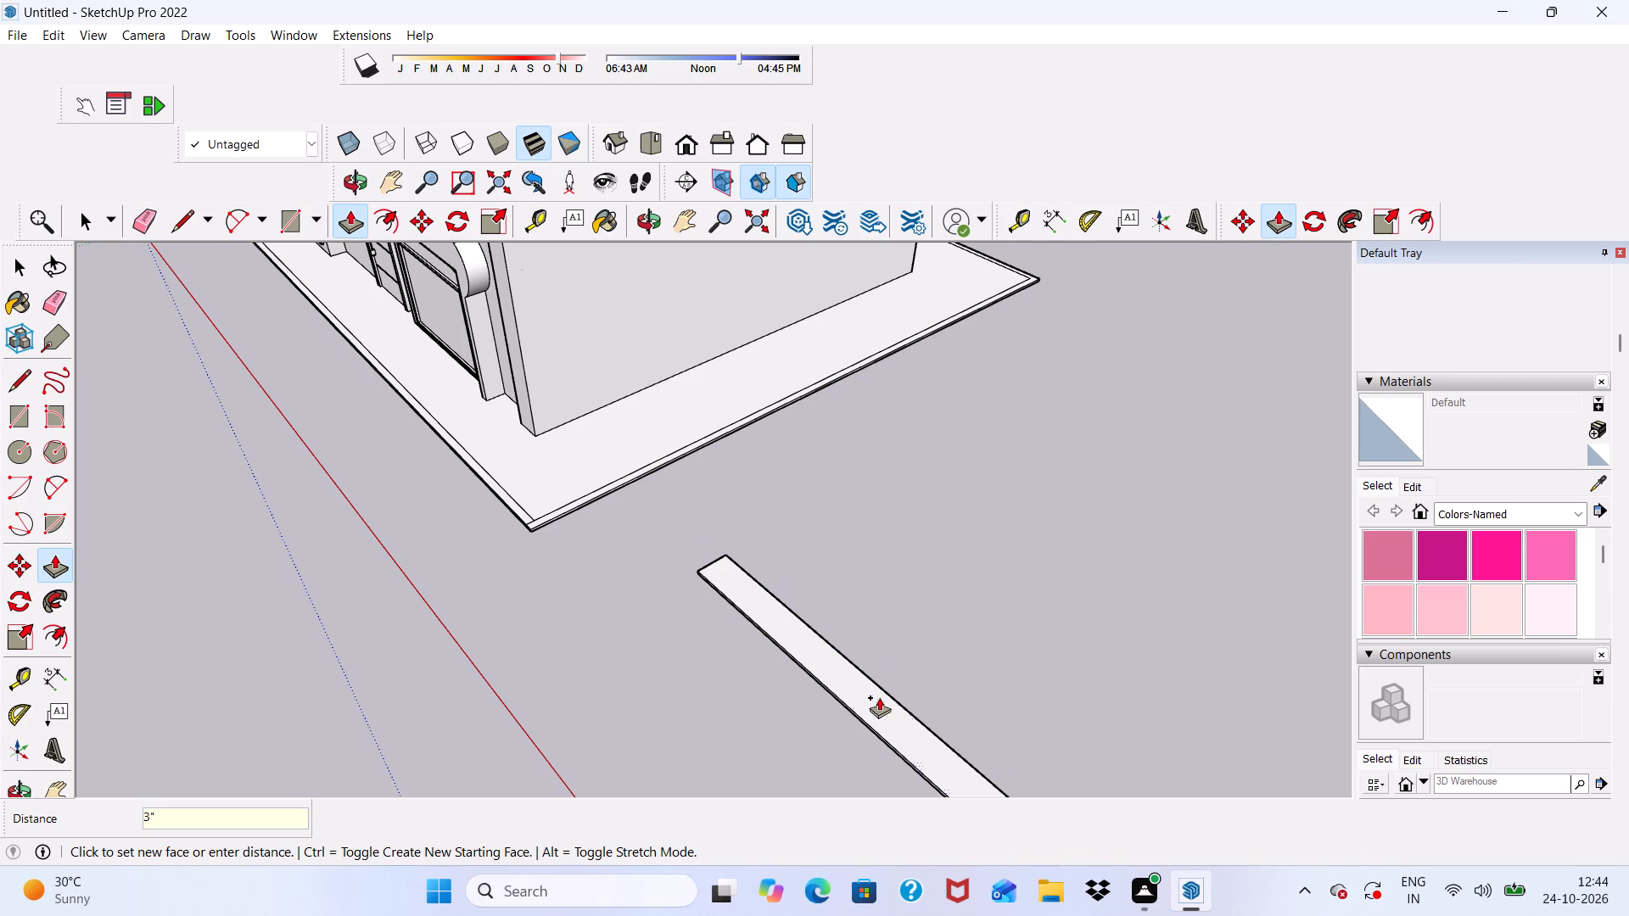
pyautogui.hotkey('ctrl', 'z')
# Extrude the relocated long rectangle upward by 6" to form a single step slab.
pyautogui.scroll(3, 879, 697)
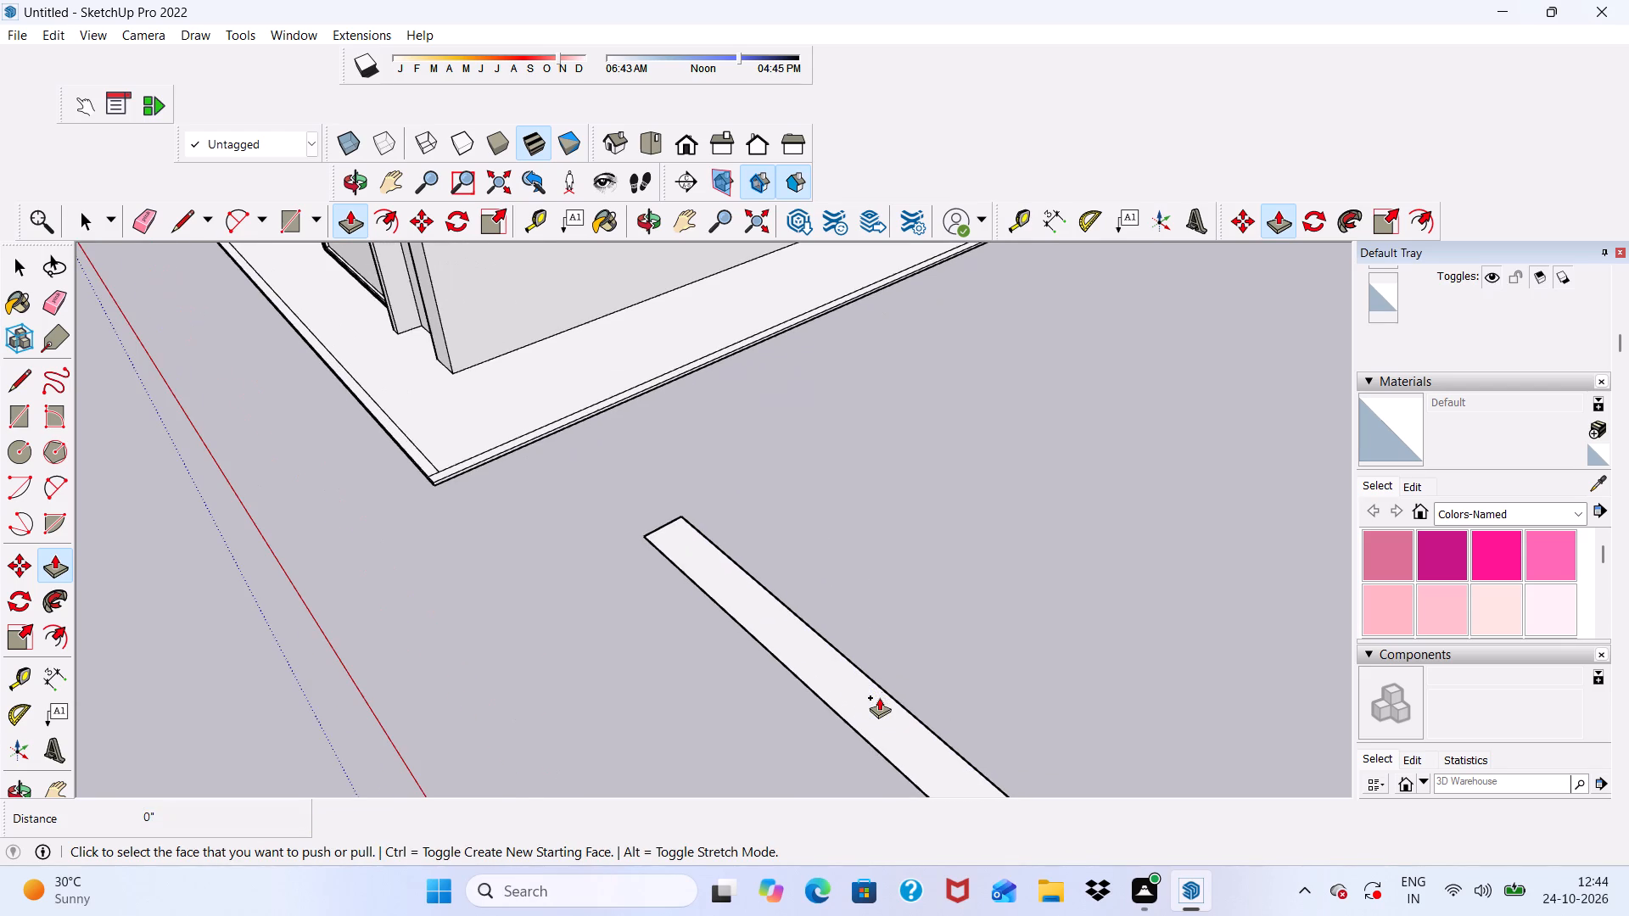
pyautogui.click(879, 701)
pyautogui.write('6"')
pyautogui.press('Return')
pyautogui.scroll(3, 867, 582)
pyautogui.scroll(-5, 785, 453)
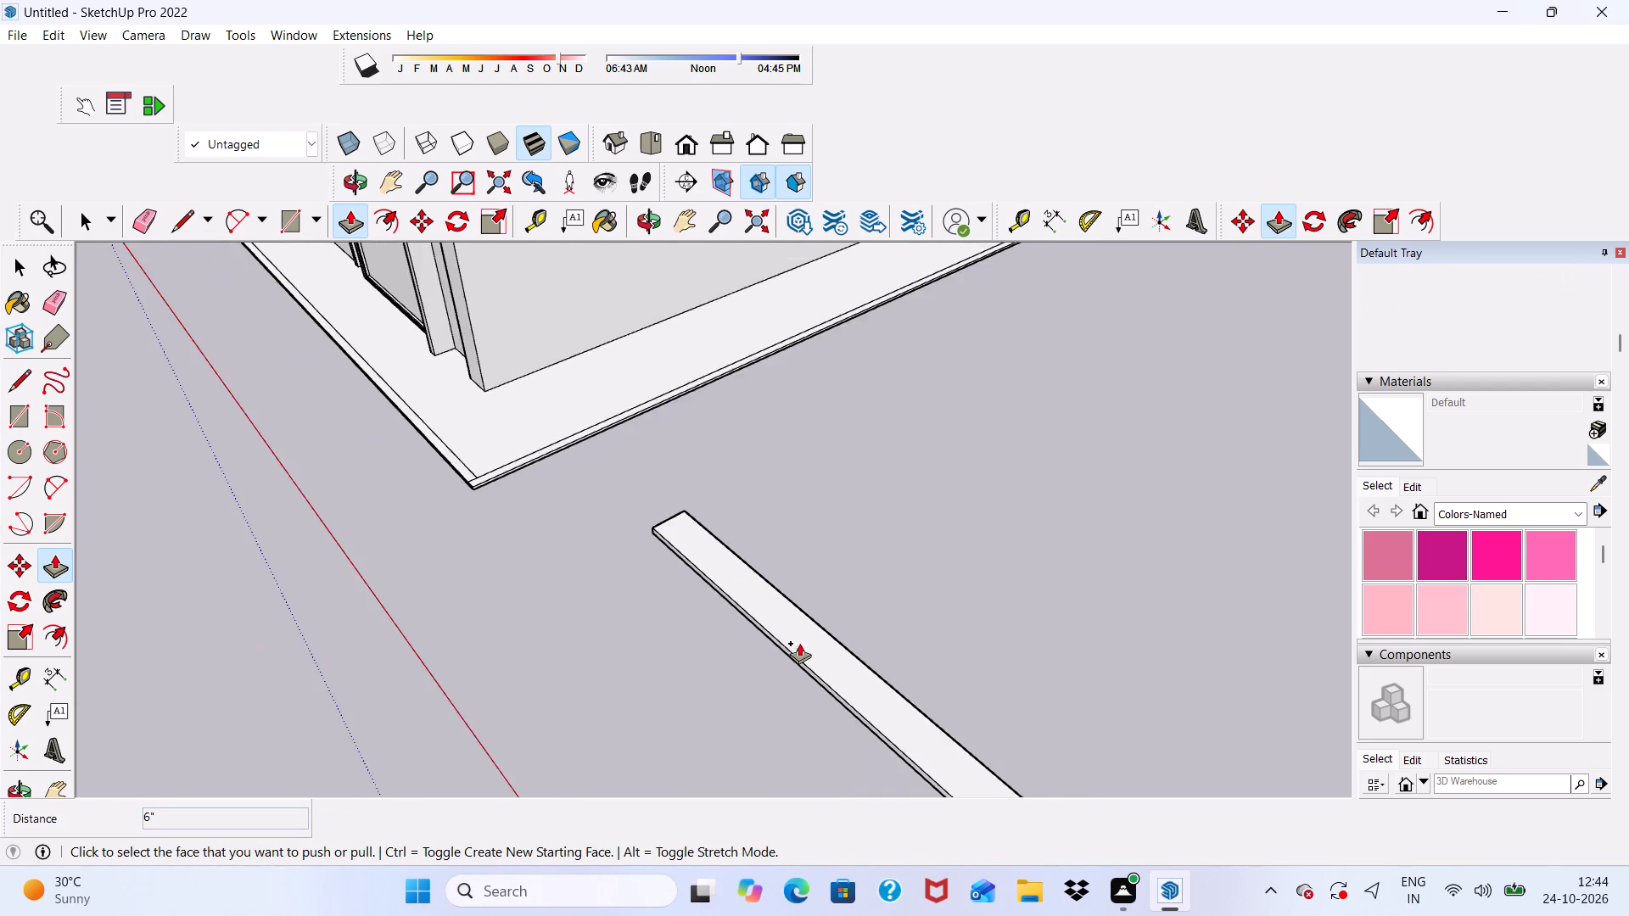
pyautogui.scroll(5, 799, 643)
pyautogui.scroll(-1, 798, 677)
pyautogui.scroll(4, 770, 734)
pyautogui.press('space')
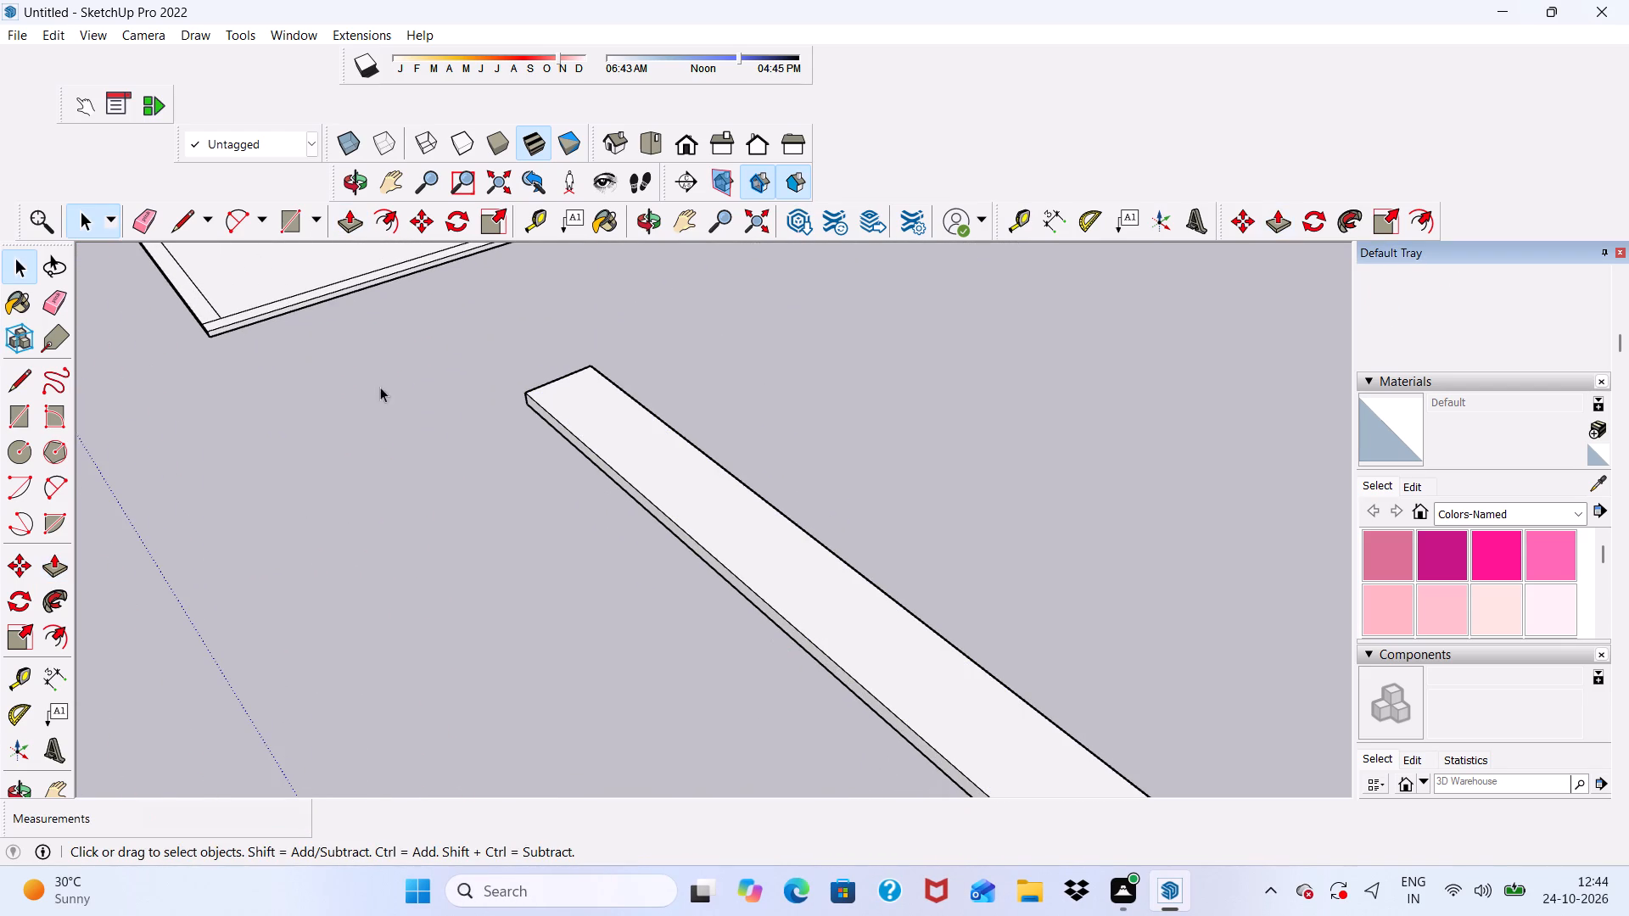
# Push the step slab's long front face inward by about 9" to make the tread narrower.
pyautogui.click(344, 218)
pyautogui.scroll(7, 647, 592)
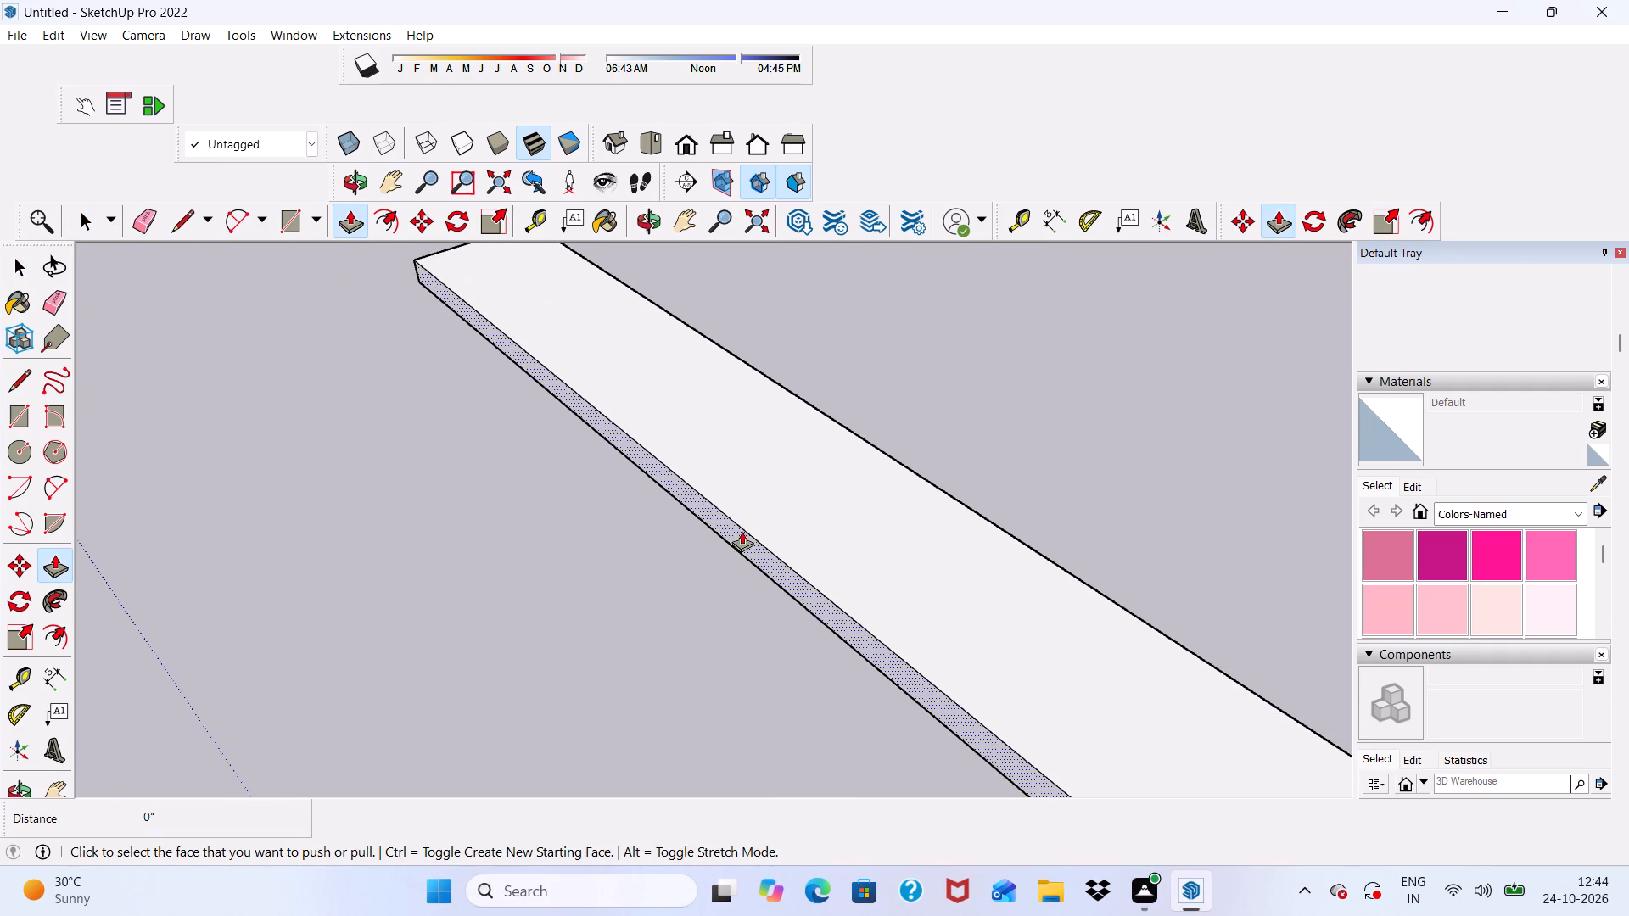
pyautogui.scroll(1, 742, 531)
pyautogui.click(738, 537)
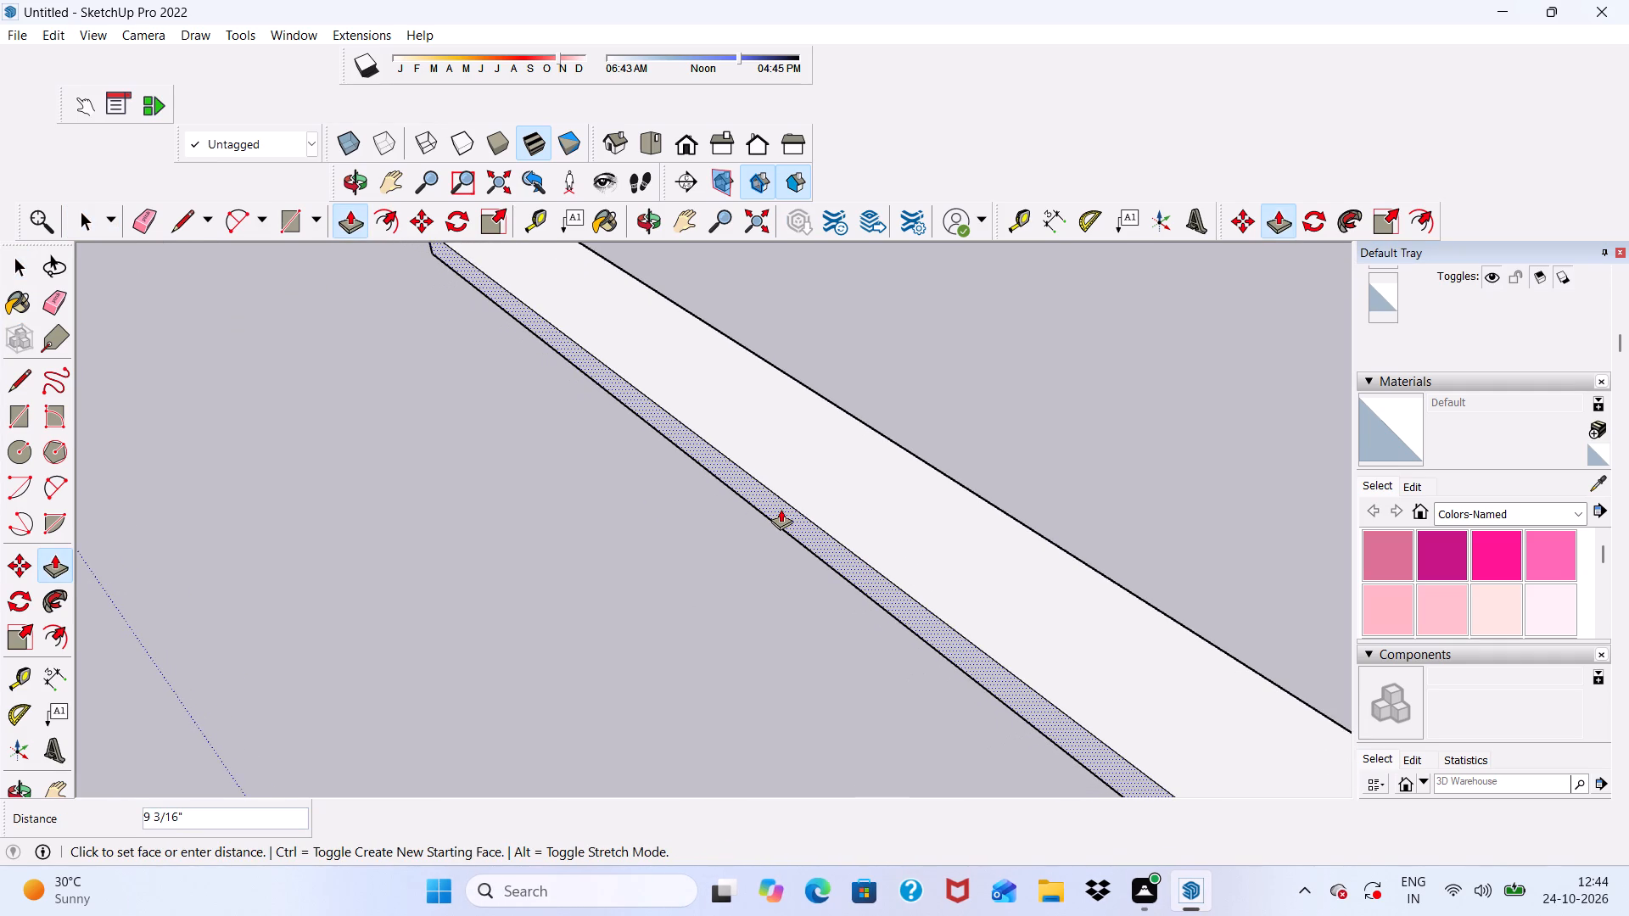
pyautogui.click(781, 509)
pyautogui.scroll(-11, 587, 543)
pyautogui.moveTo(675, 530); pyautogui.dragTo(882, 512, button='middle')
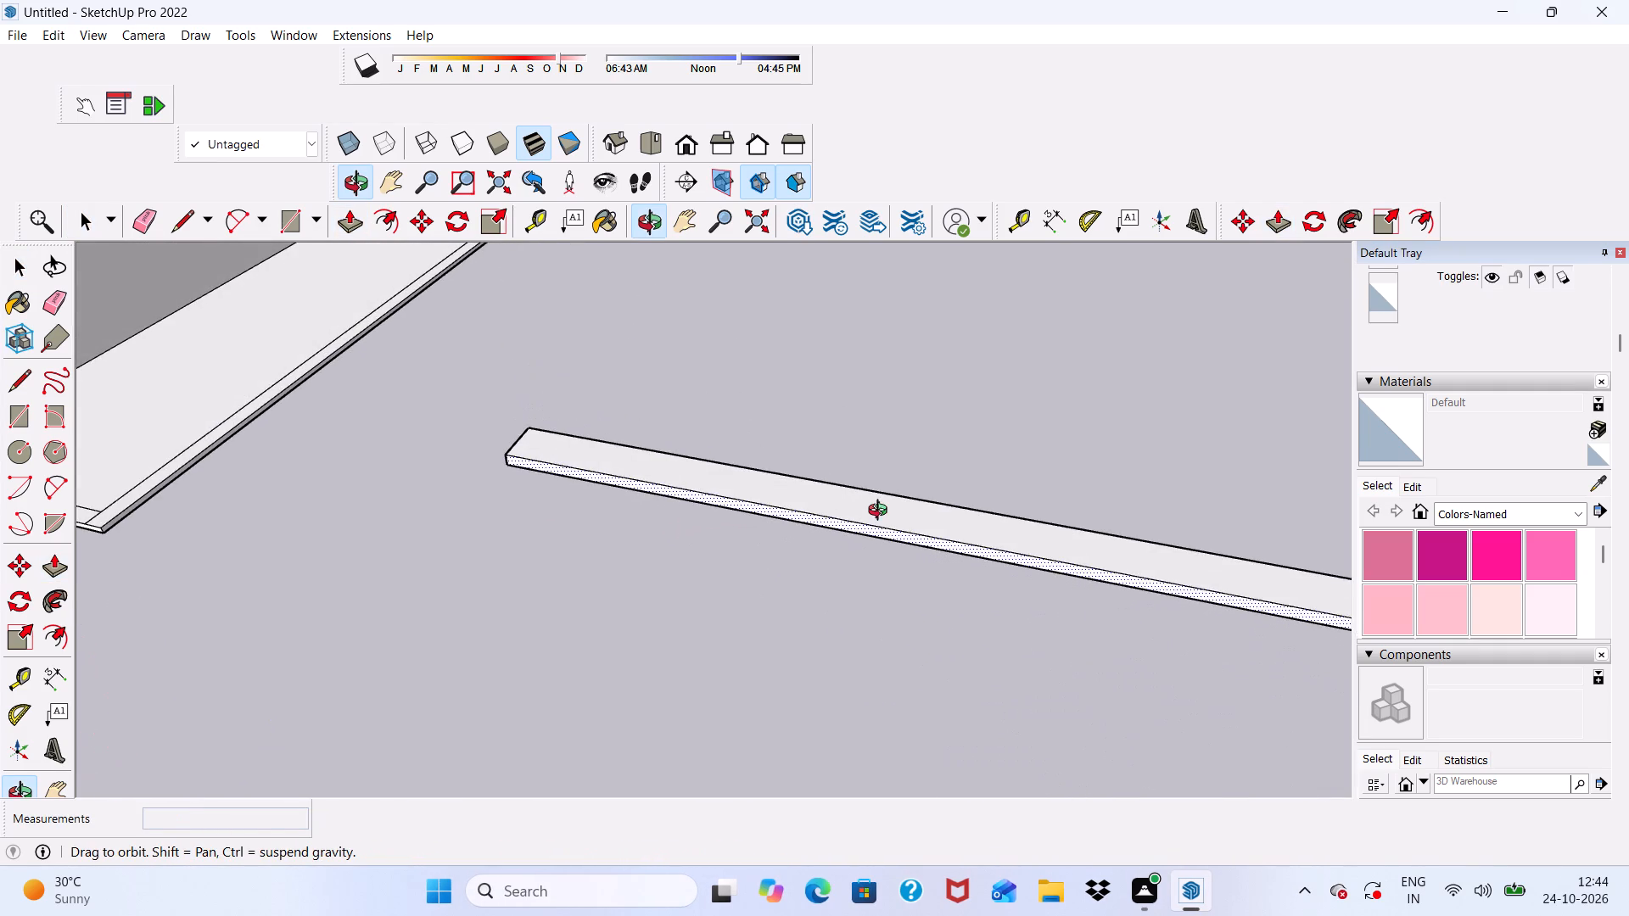
pyautogui.moveTo(882, 512); pyautogui.dragTo(852, 537, button='middle')
pyautogui.press('space')
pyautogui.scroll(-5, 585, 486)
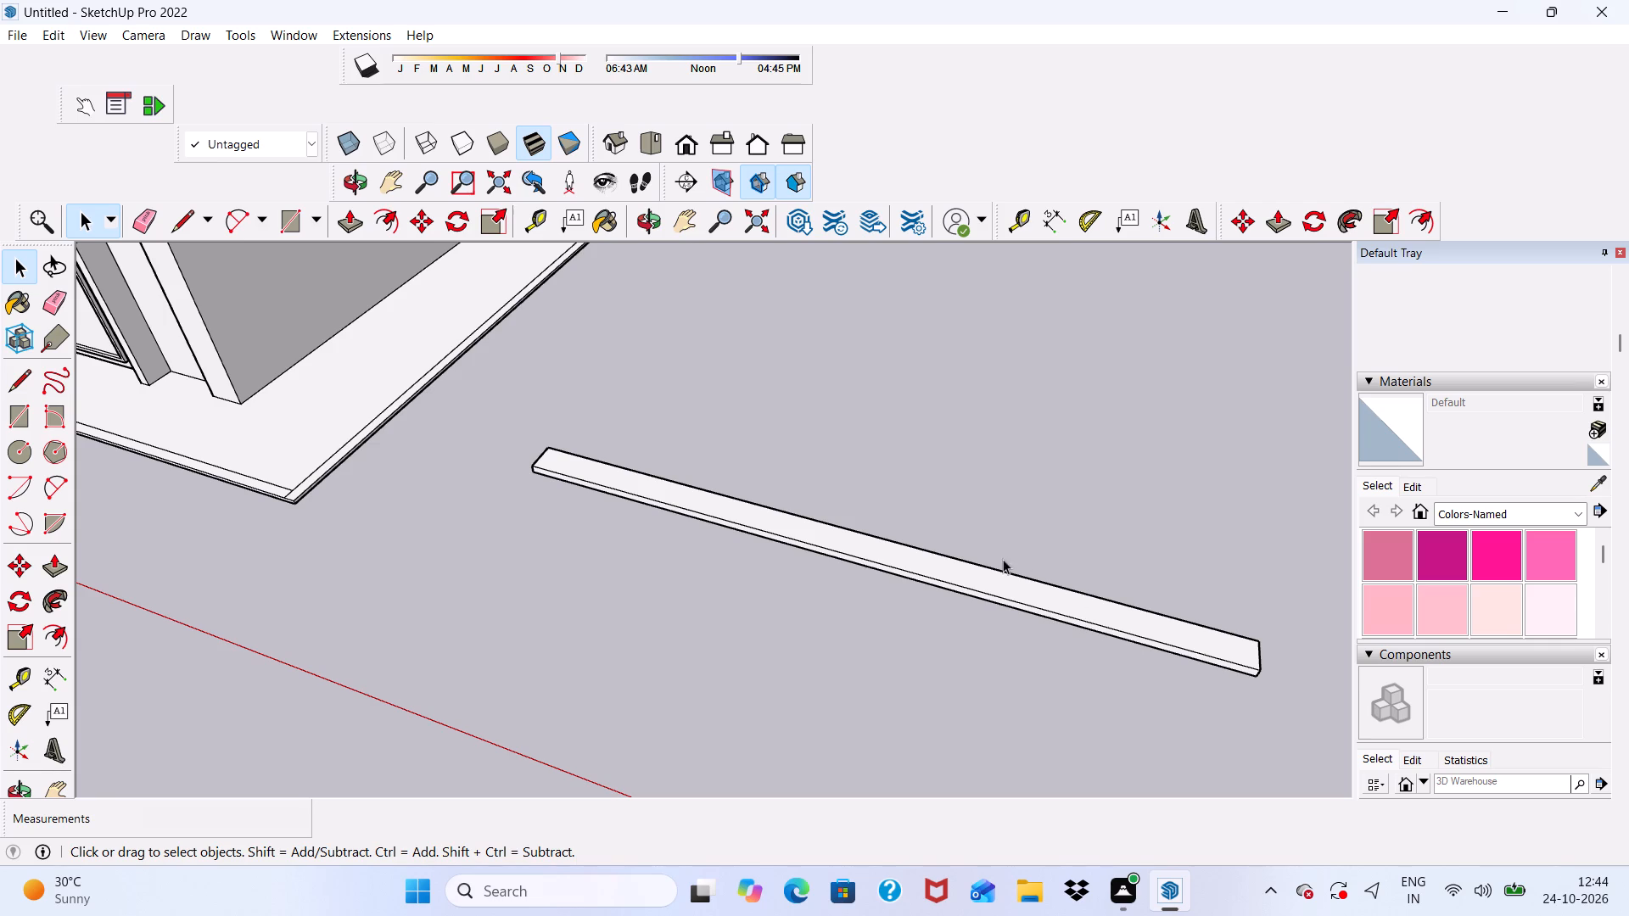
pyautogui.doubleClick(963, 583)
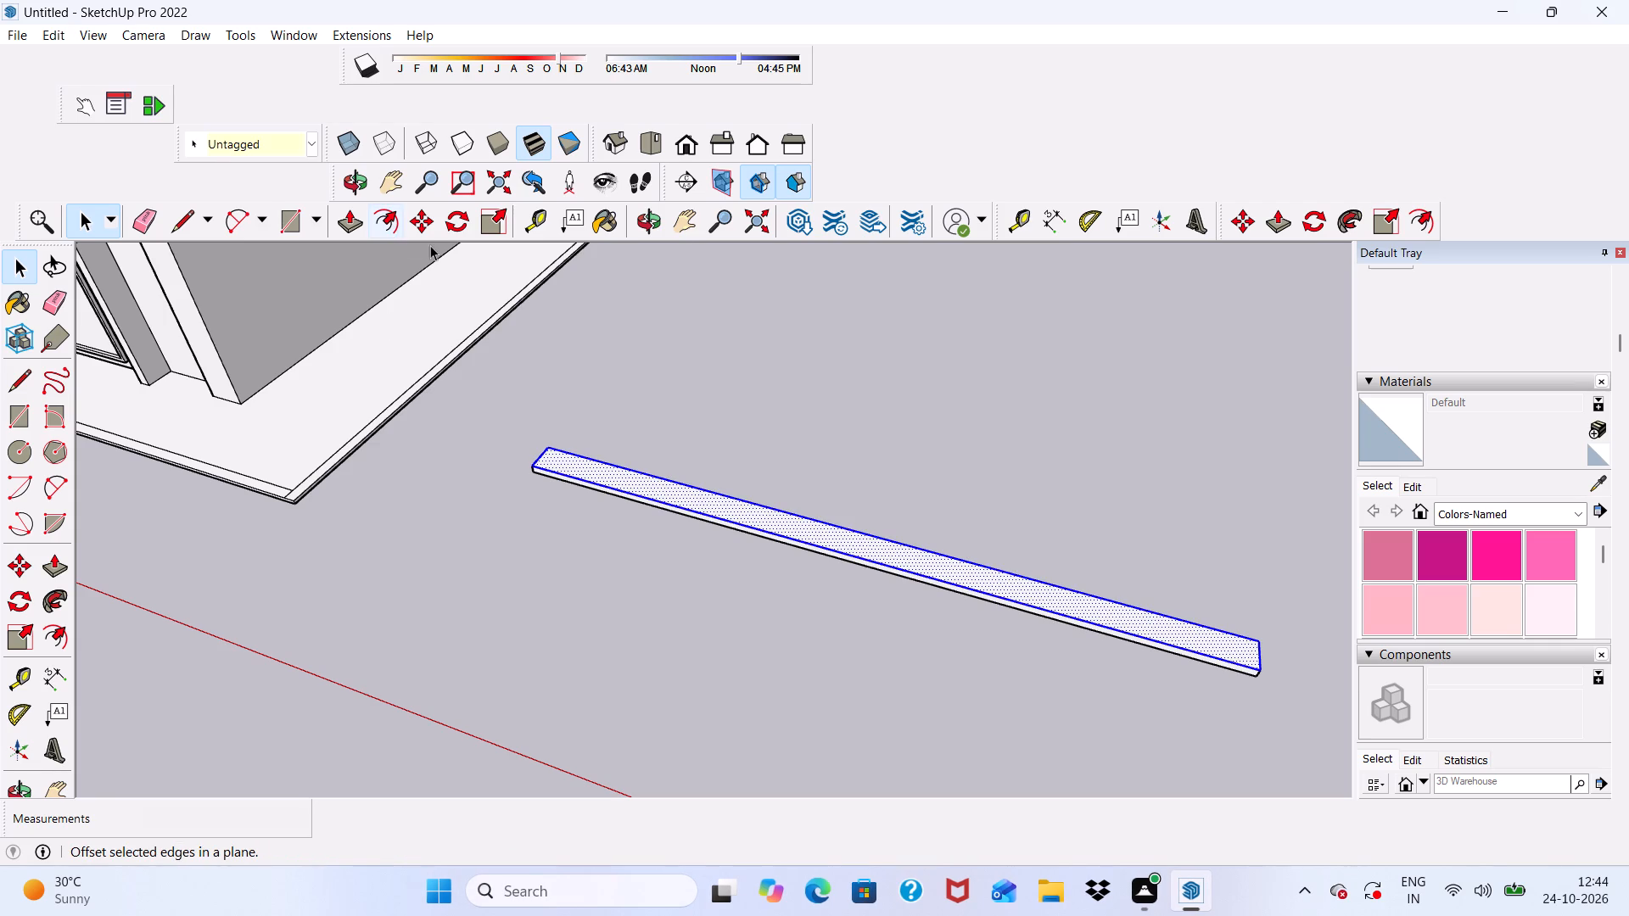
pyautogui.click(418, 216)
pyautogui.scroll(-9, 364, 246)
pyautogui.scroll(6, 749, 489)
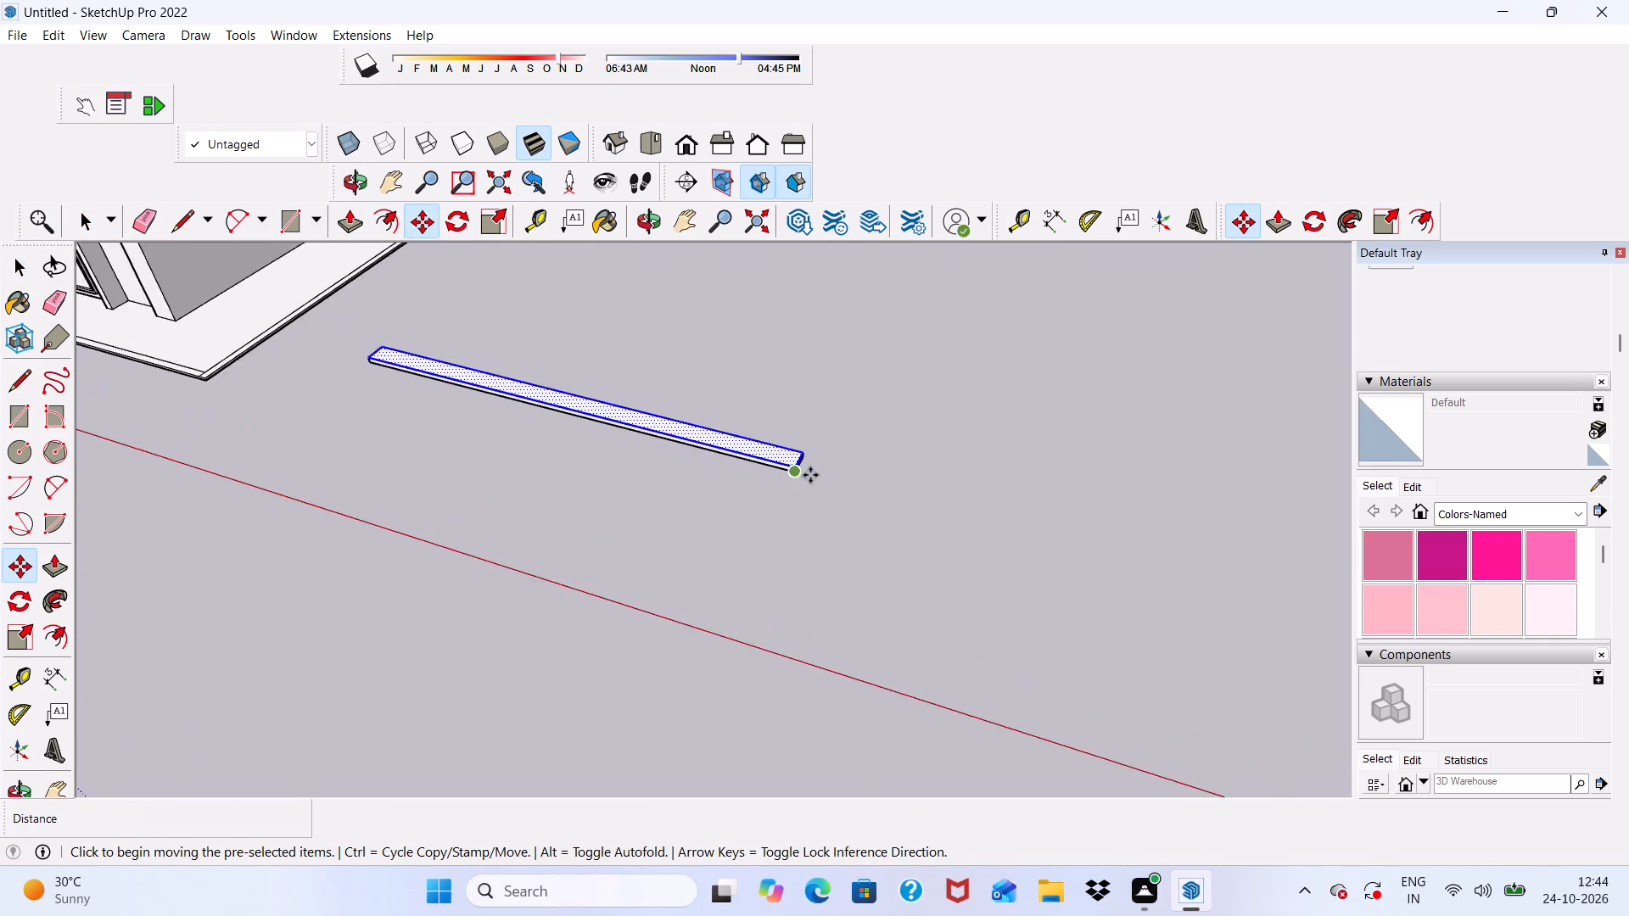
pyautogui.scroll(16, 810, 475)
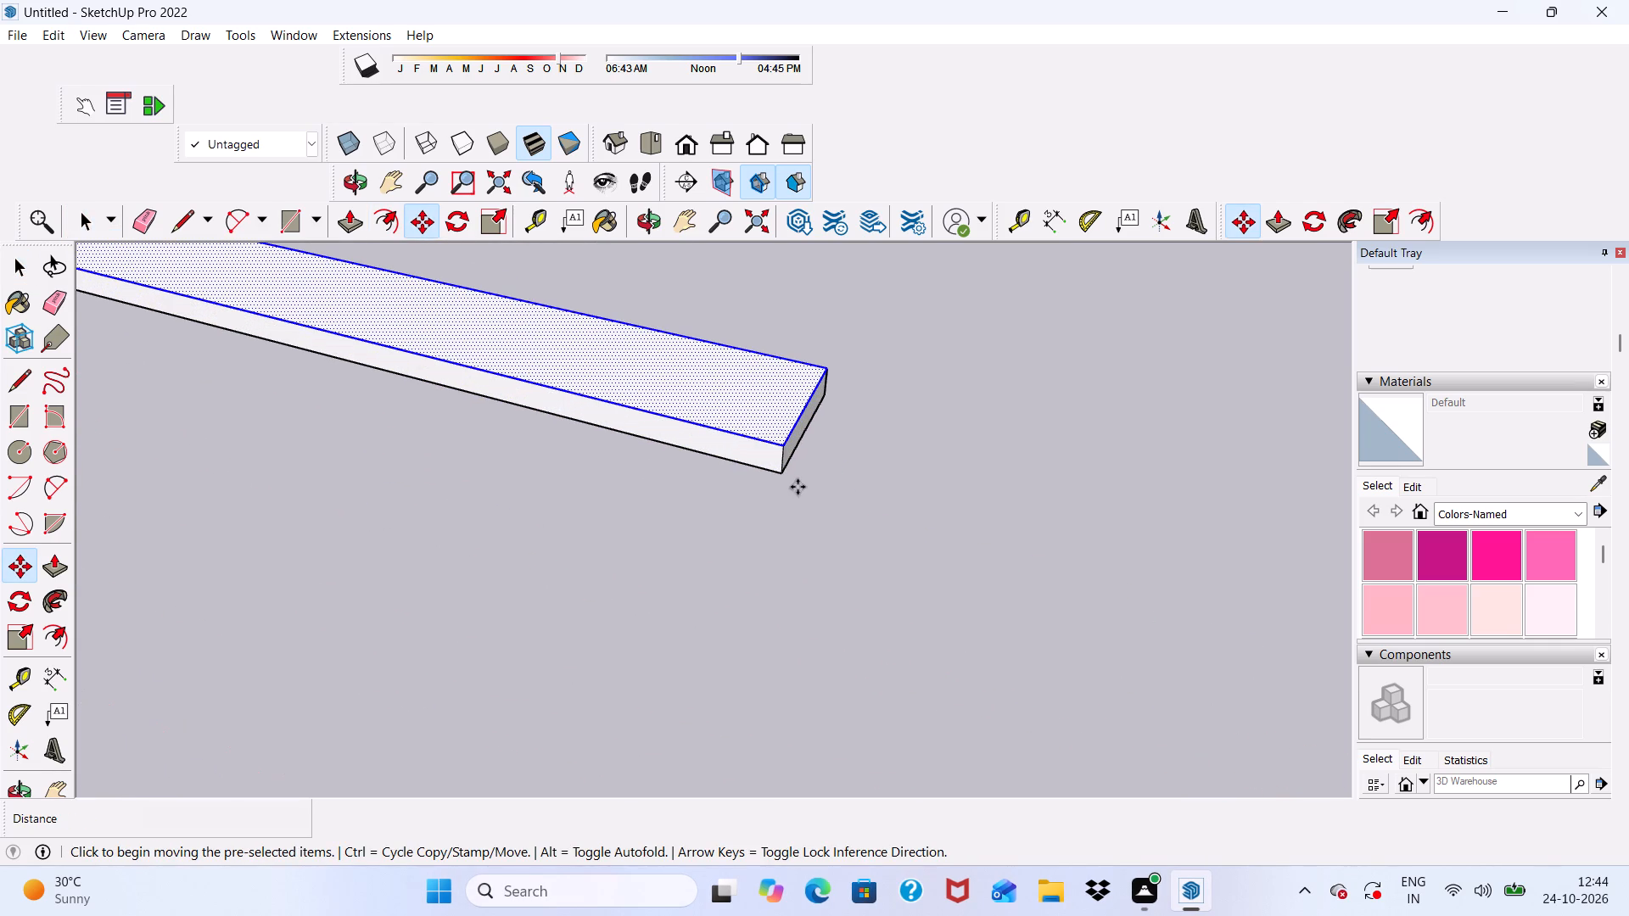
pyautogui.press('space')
# Copy the entire step slab from its bottom front corner to its top back corner to form the second step.
pyautogui.scroll(4, 743, 448)
pyautogui.tripleClick(743, 448)
pyautogui.click(743, 448)
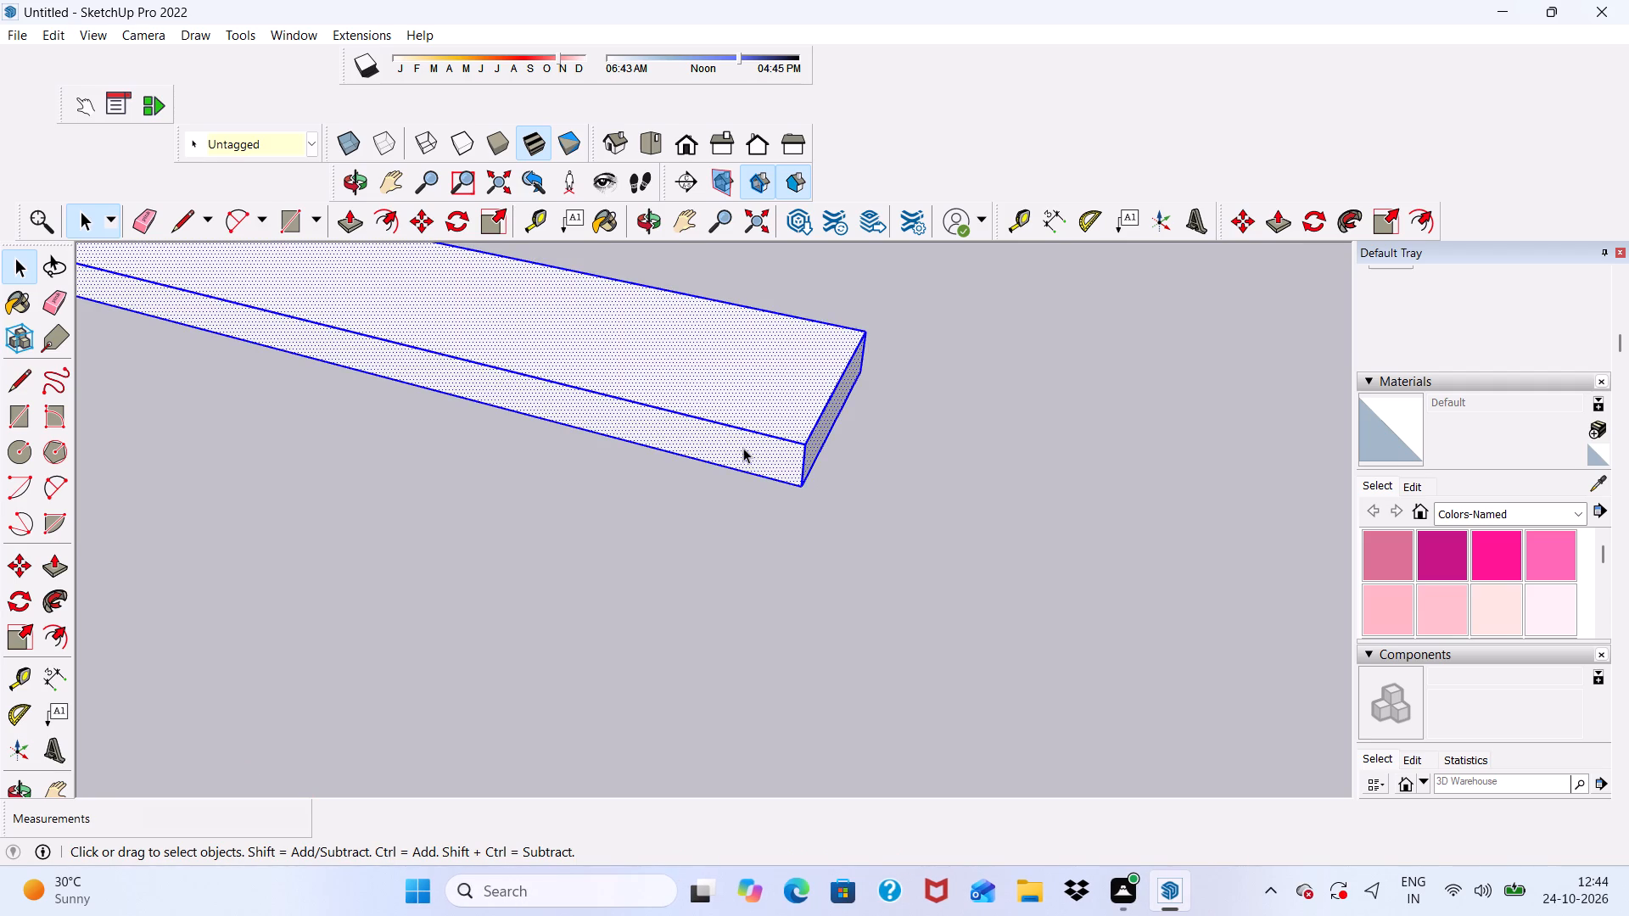
pyautogui.click(421, 214)
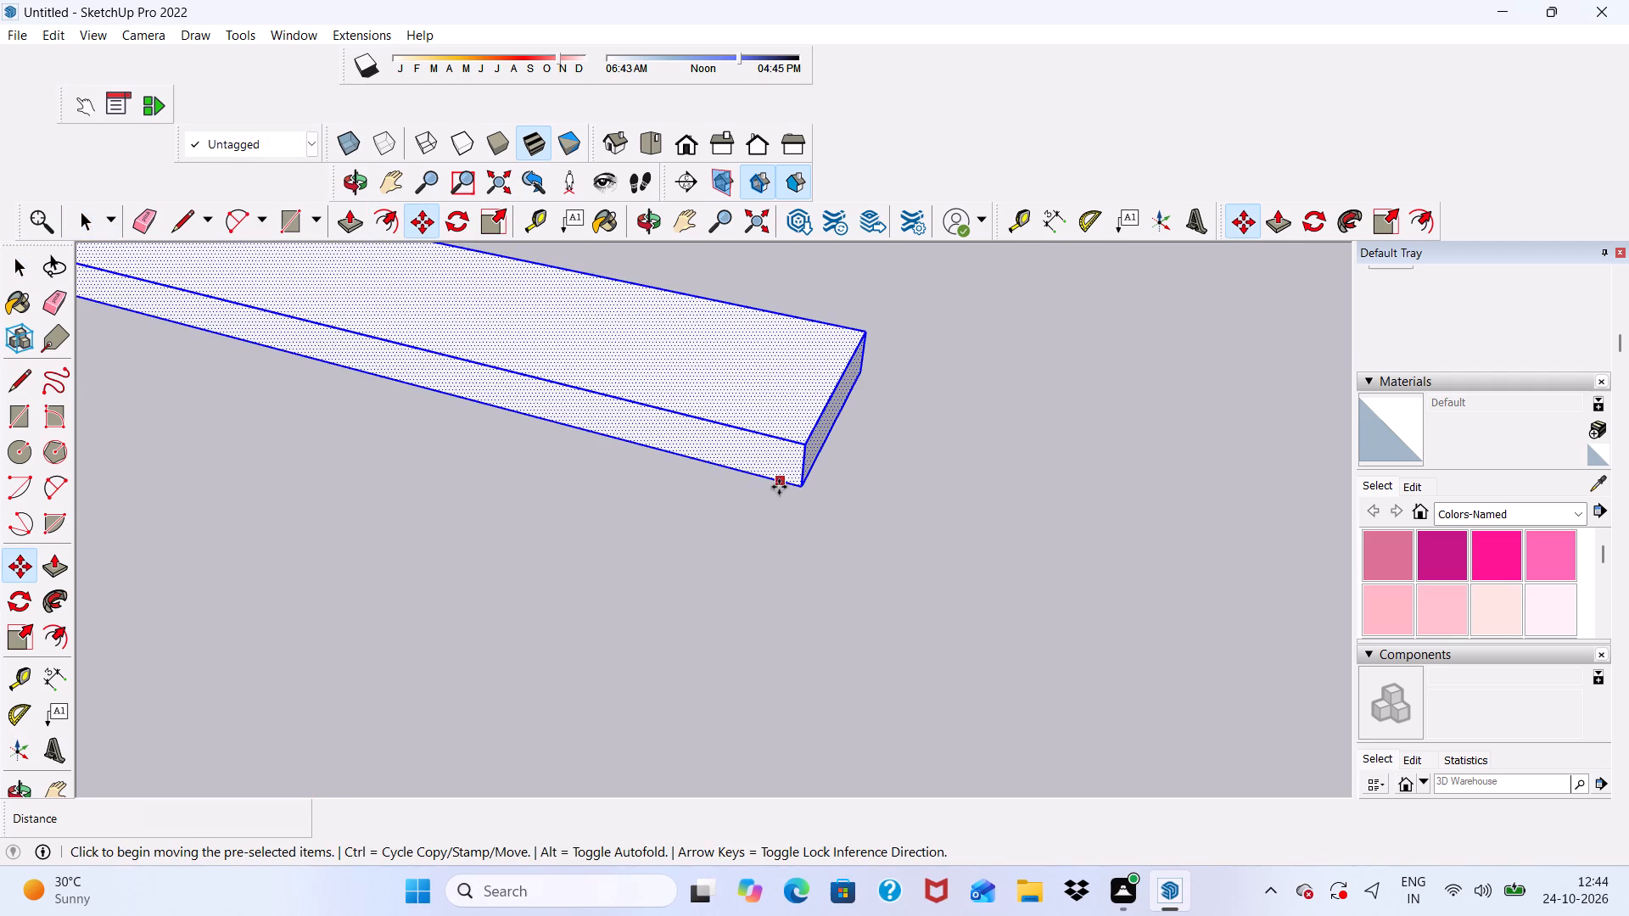
pyautogui.click(798, 479)
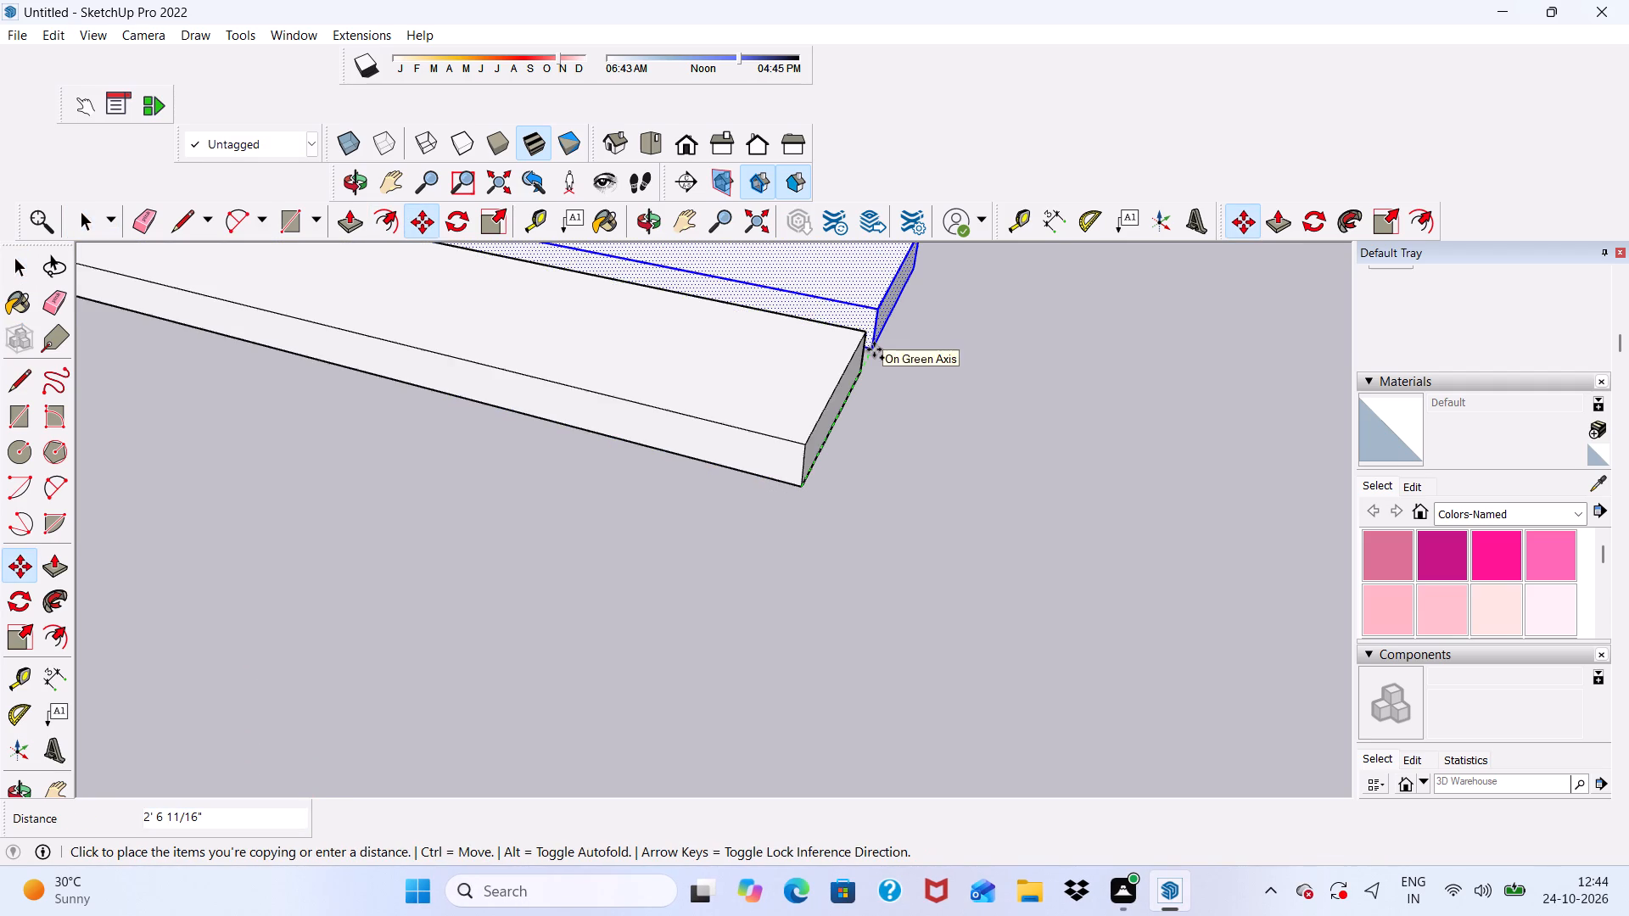
pyautogui.scroll(-3, 870, 352)
pyautogui.scroll(3, 846, 314)
pyautogui.click(869, 349)
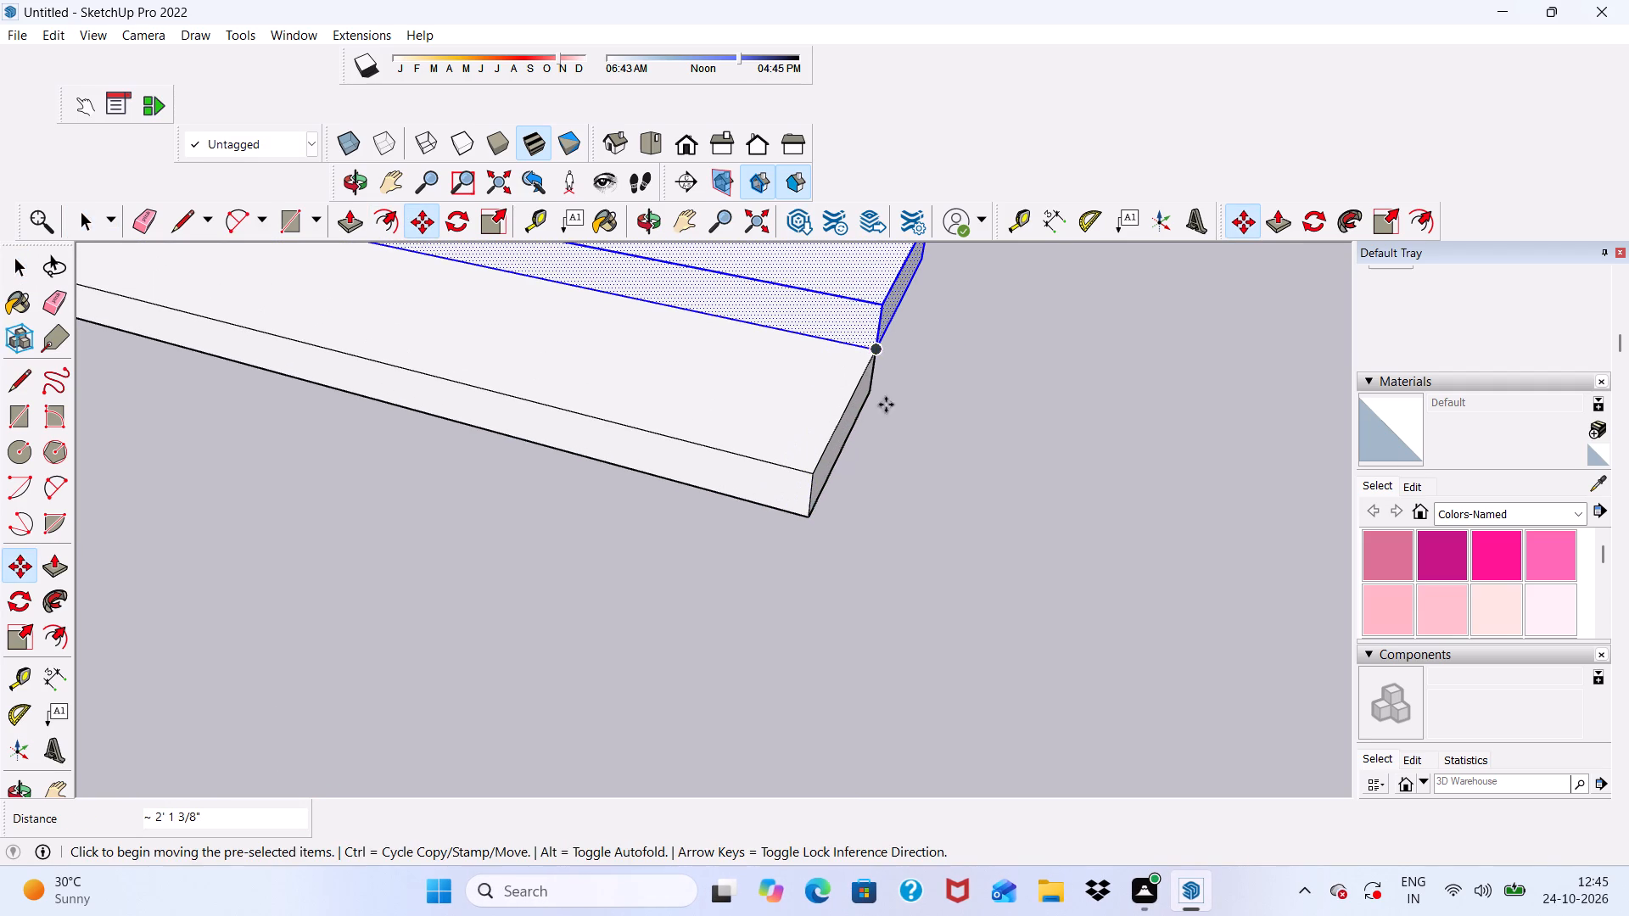
# Copy the second step from its bottom front corner to its top back corner to add a third step.
pyautogui.click(876, 353)
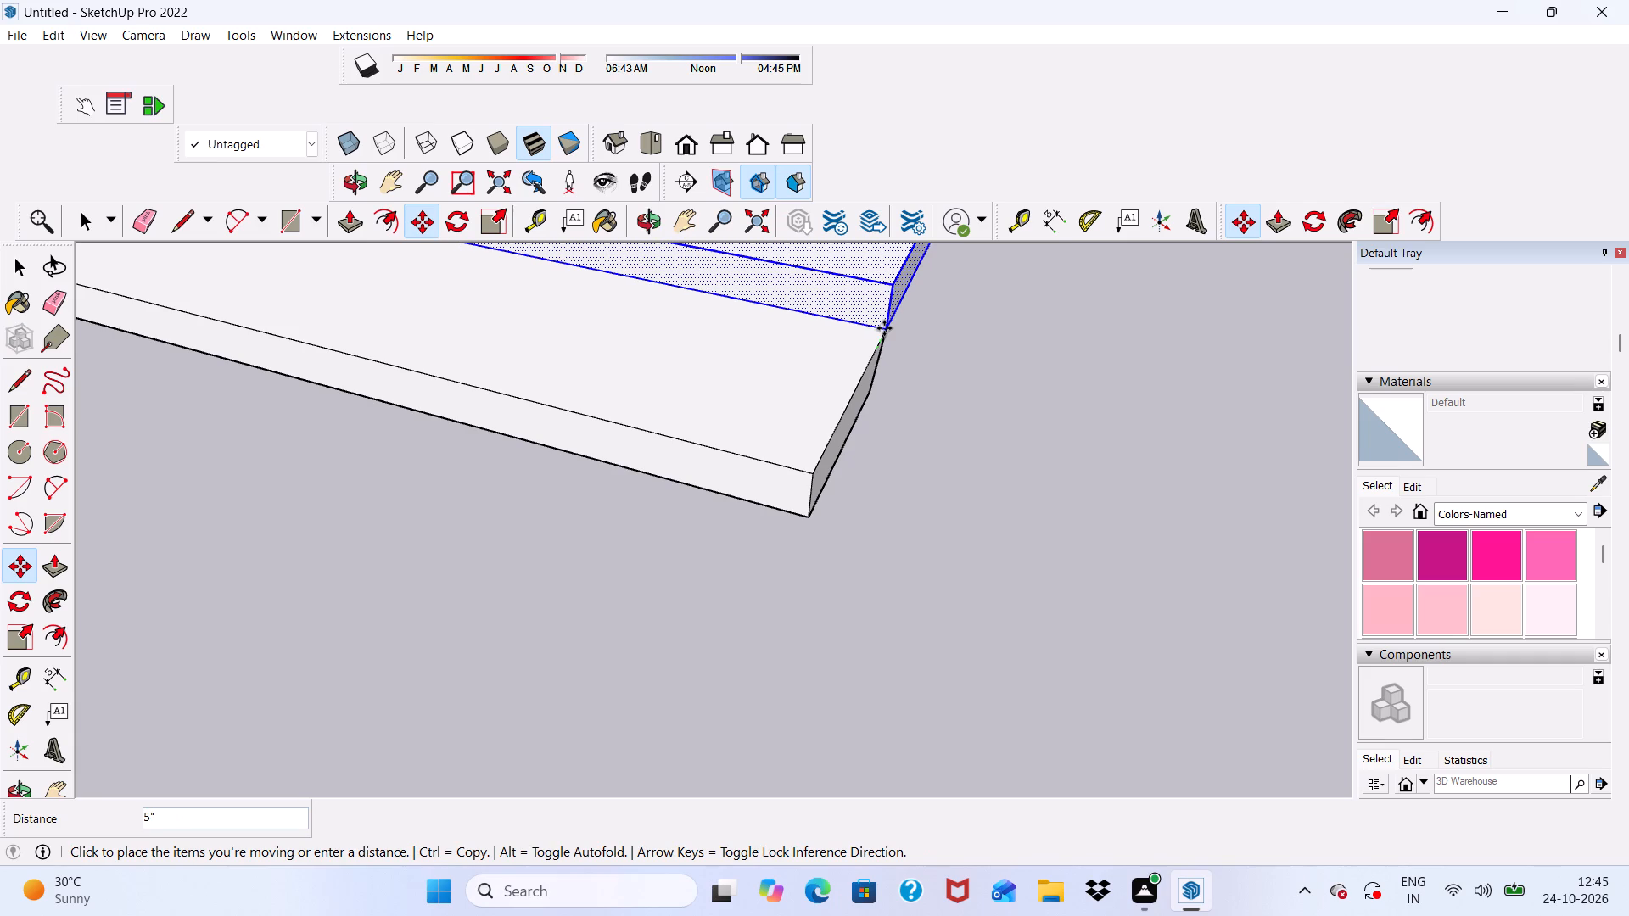
pyautogui.scroll(-9, 884, 306)
pyautogui.scroll(4, 903, 243)
pyautogui.scroll(-1, 903, 243)
pyautogui.scroll(3, 926, 267)
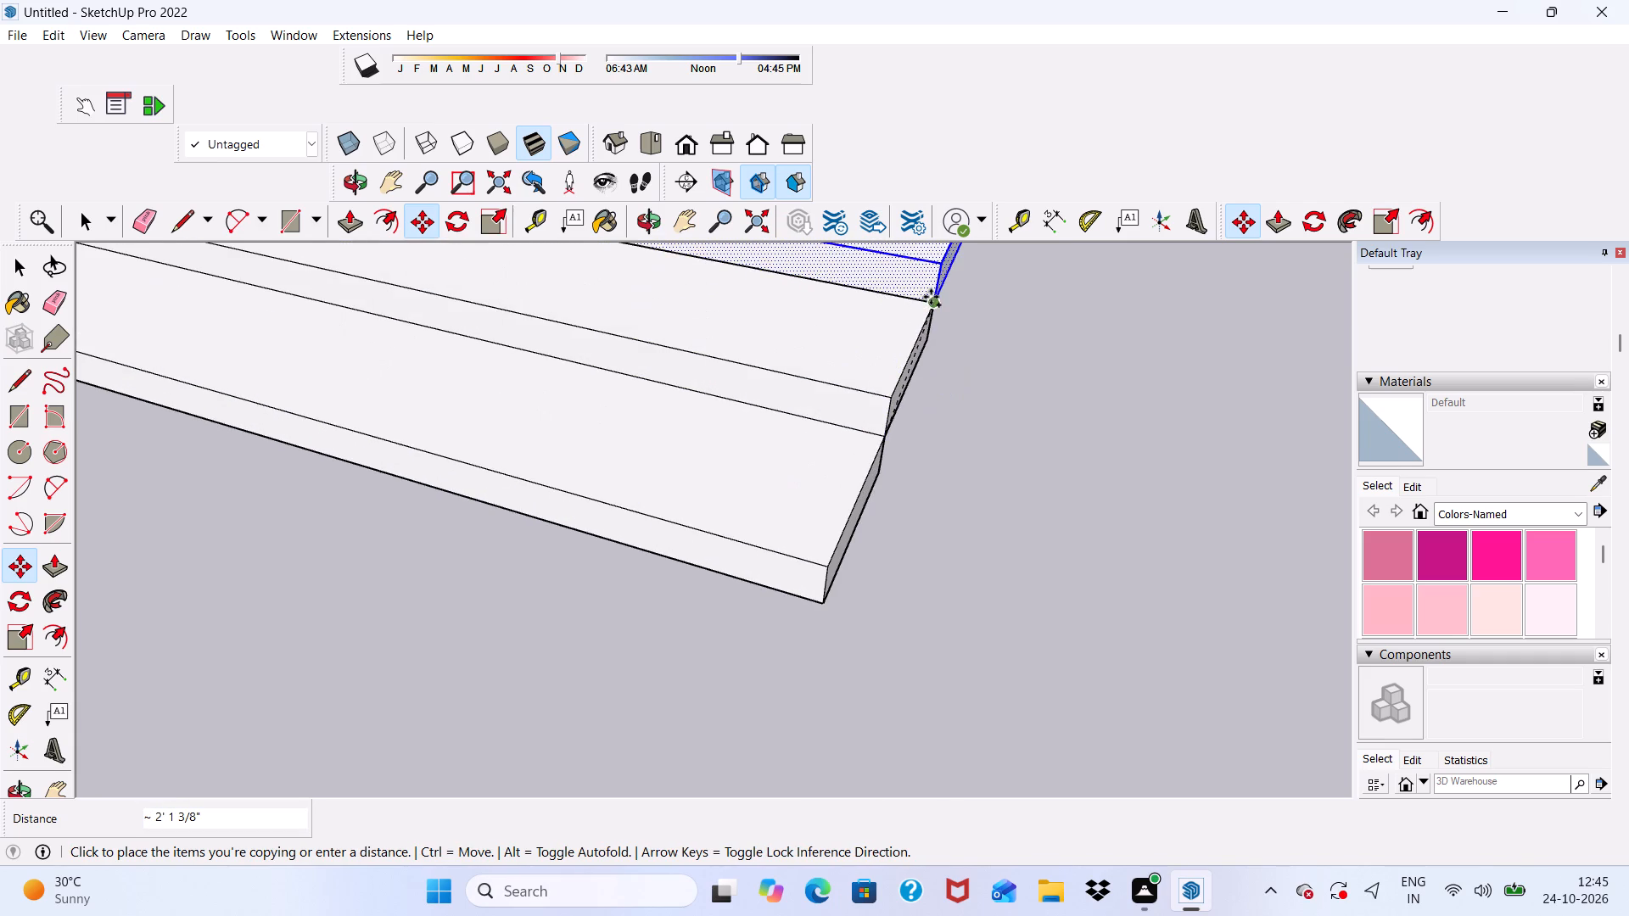
pyautogui.scroll(2, 931, 302)
pyautogui.click(931, 303)
# Copy the third step onto its own top back corner to add a fourth step, and clear the selection.
pyautogui.scroll(-8, 898, 352)
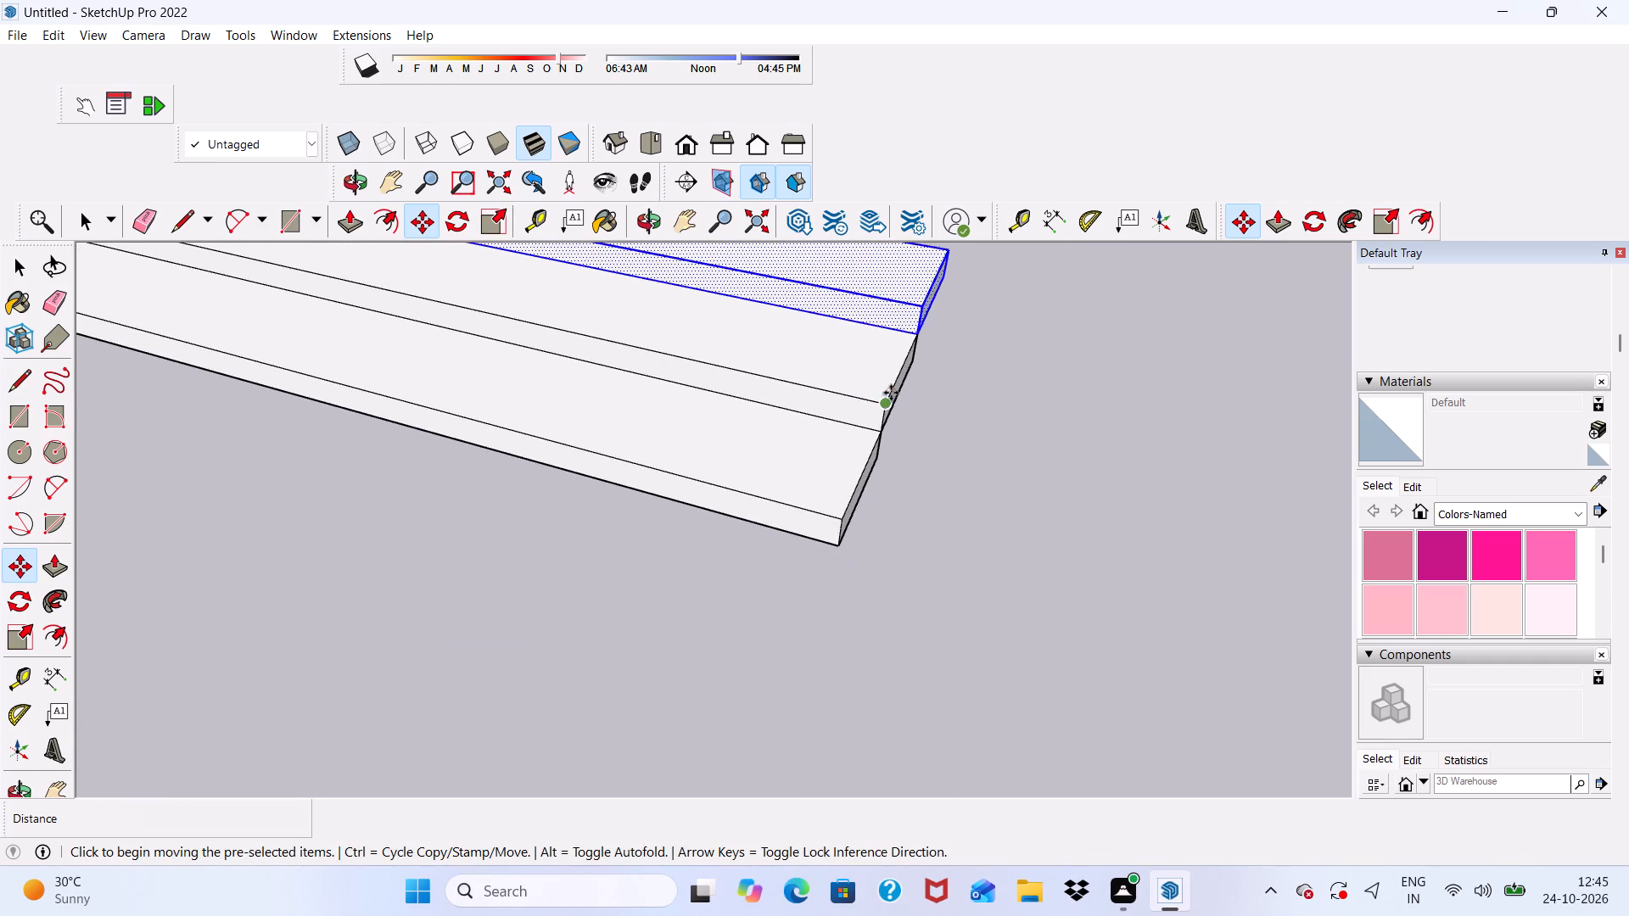
pyautogui.scroll(-9, 891, 393)
pyautogui.moveTo(958, 423); pyautogui.dragTo(613, 483, button='middle')
pyautogui.moveTo(580, 520); pyautogui.dragTo(591, 509, button='middle')
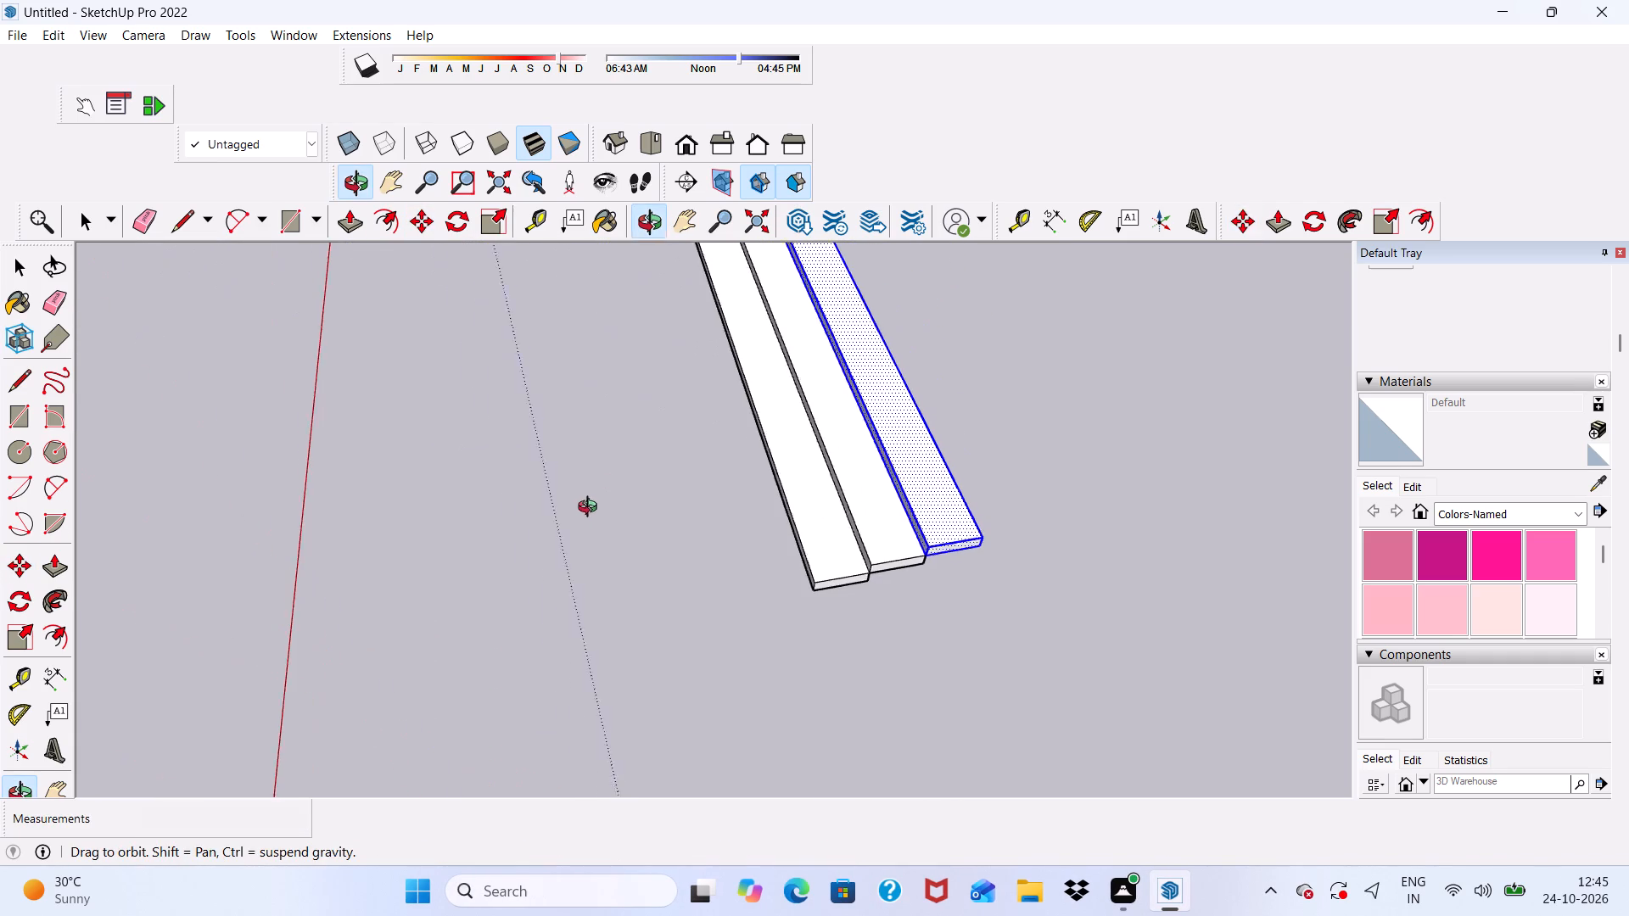
pyautogui.moveTo(591, 509); pyautogui.dragTo(691, 521, button='middle')
pyautogui.scroll(3, 966, 449)
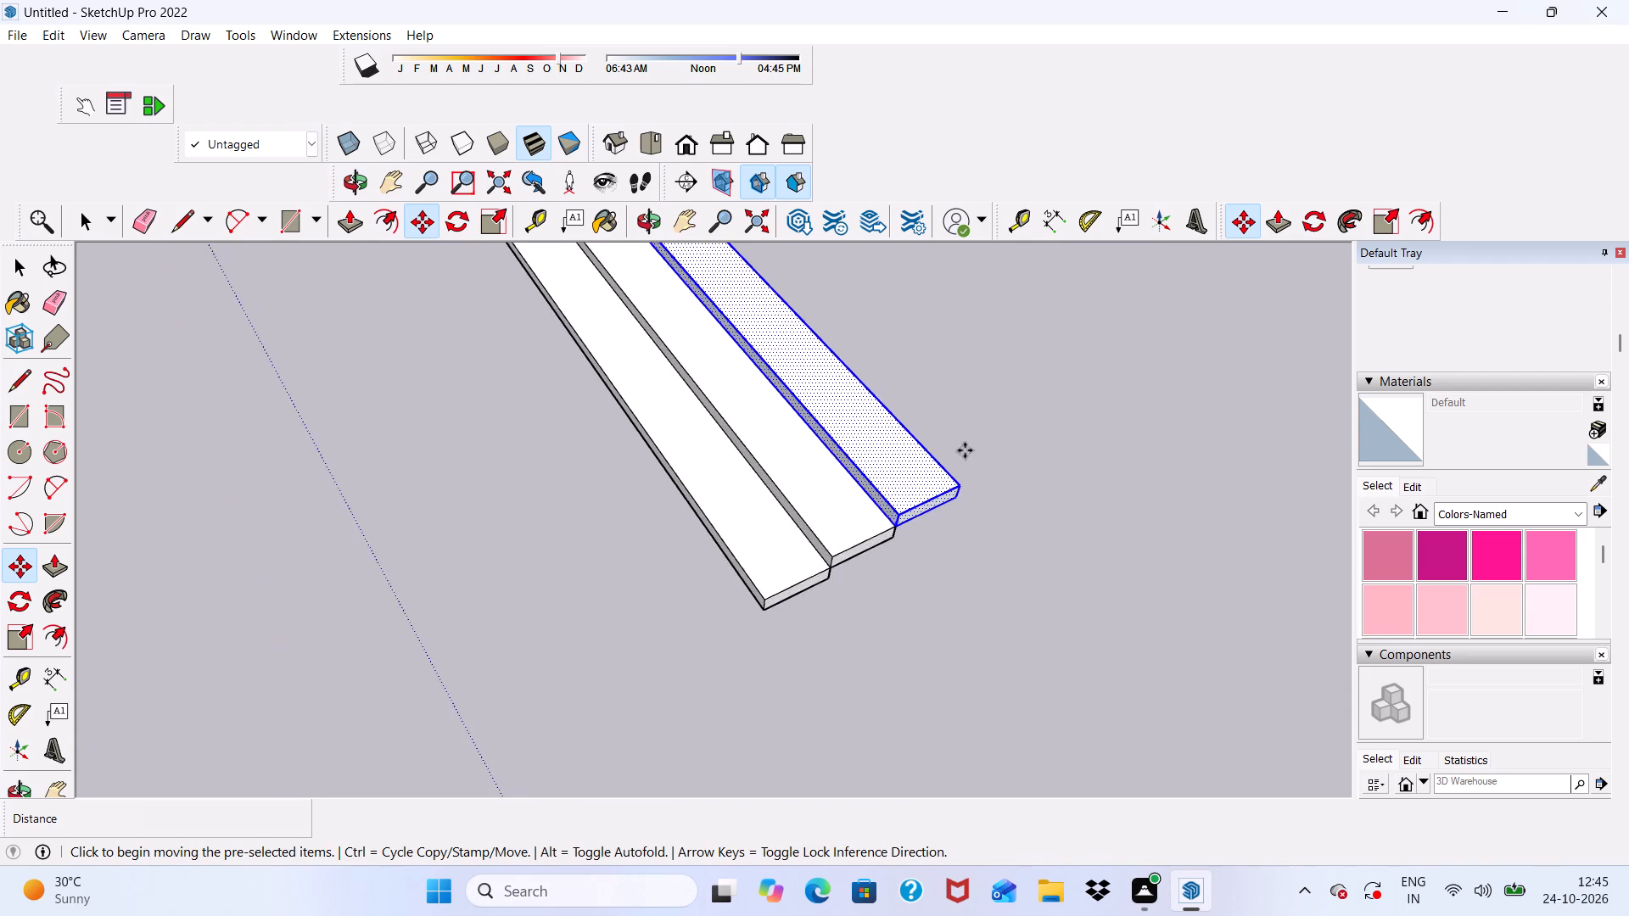
pyautogui.scroll(7, 965, 450)
pyautogui.scroll(1, 900, 500)
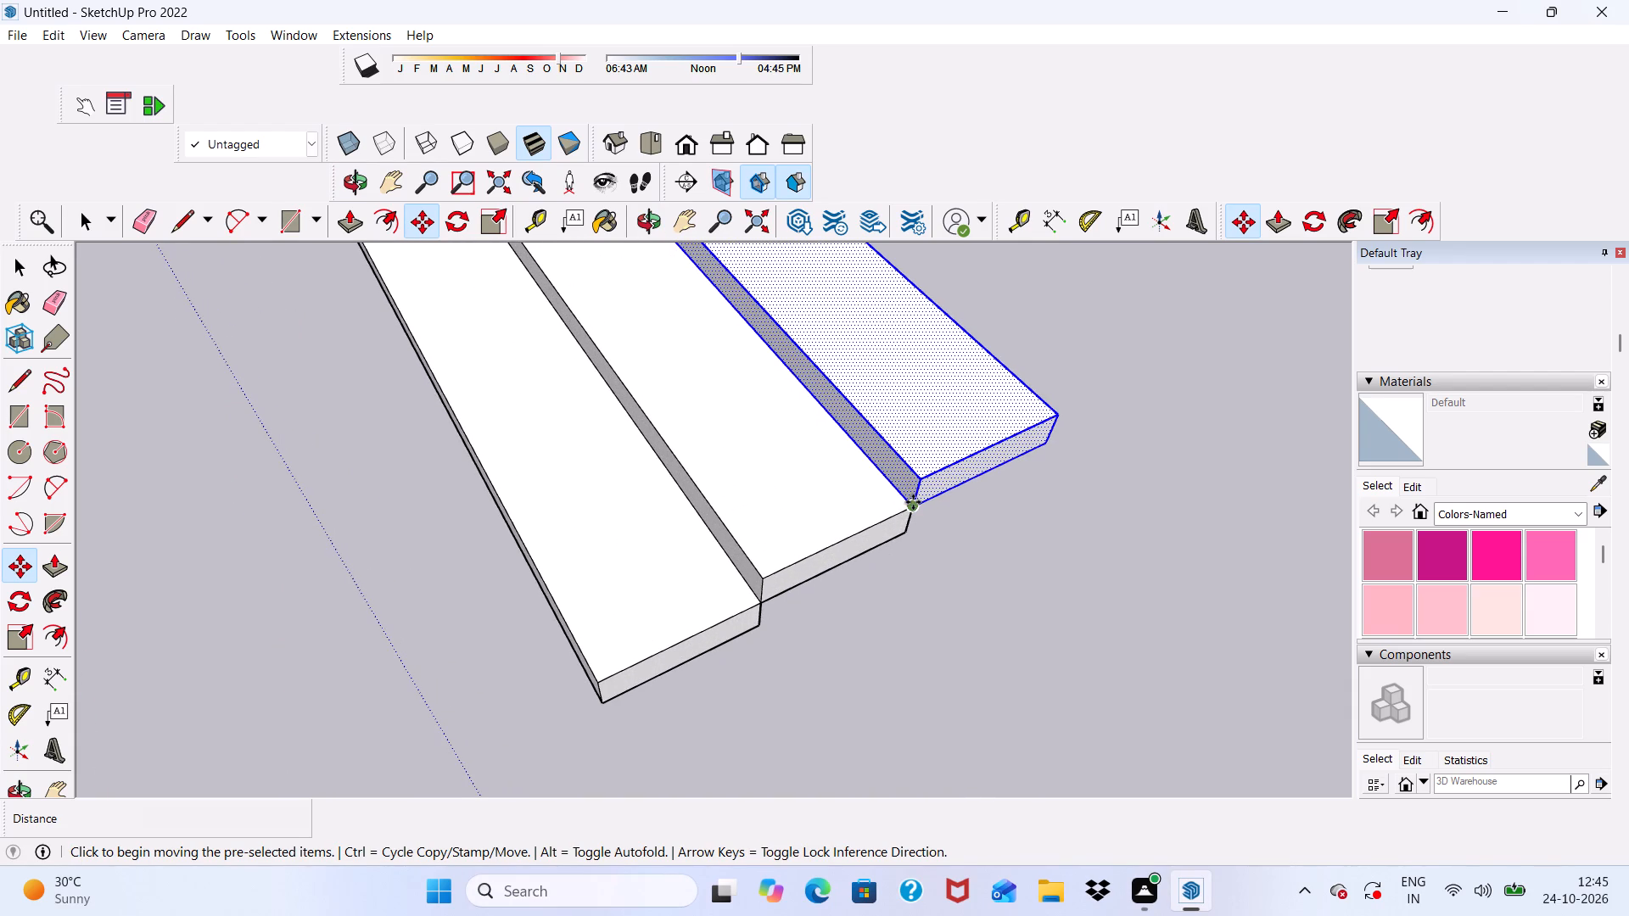
pyautogui.click(913, 502)
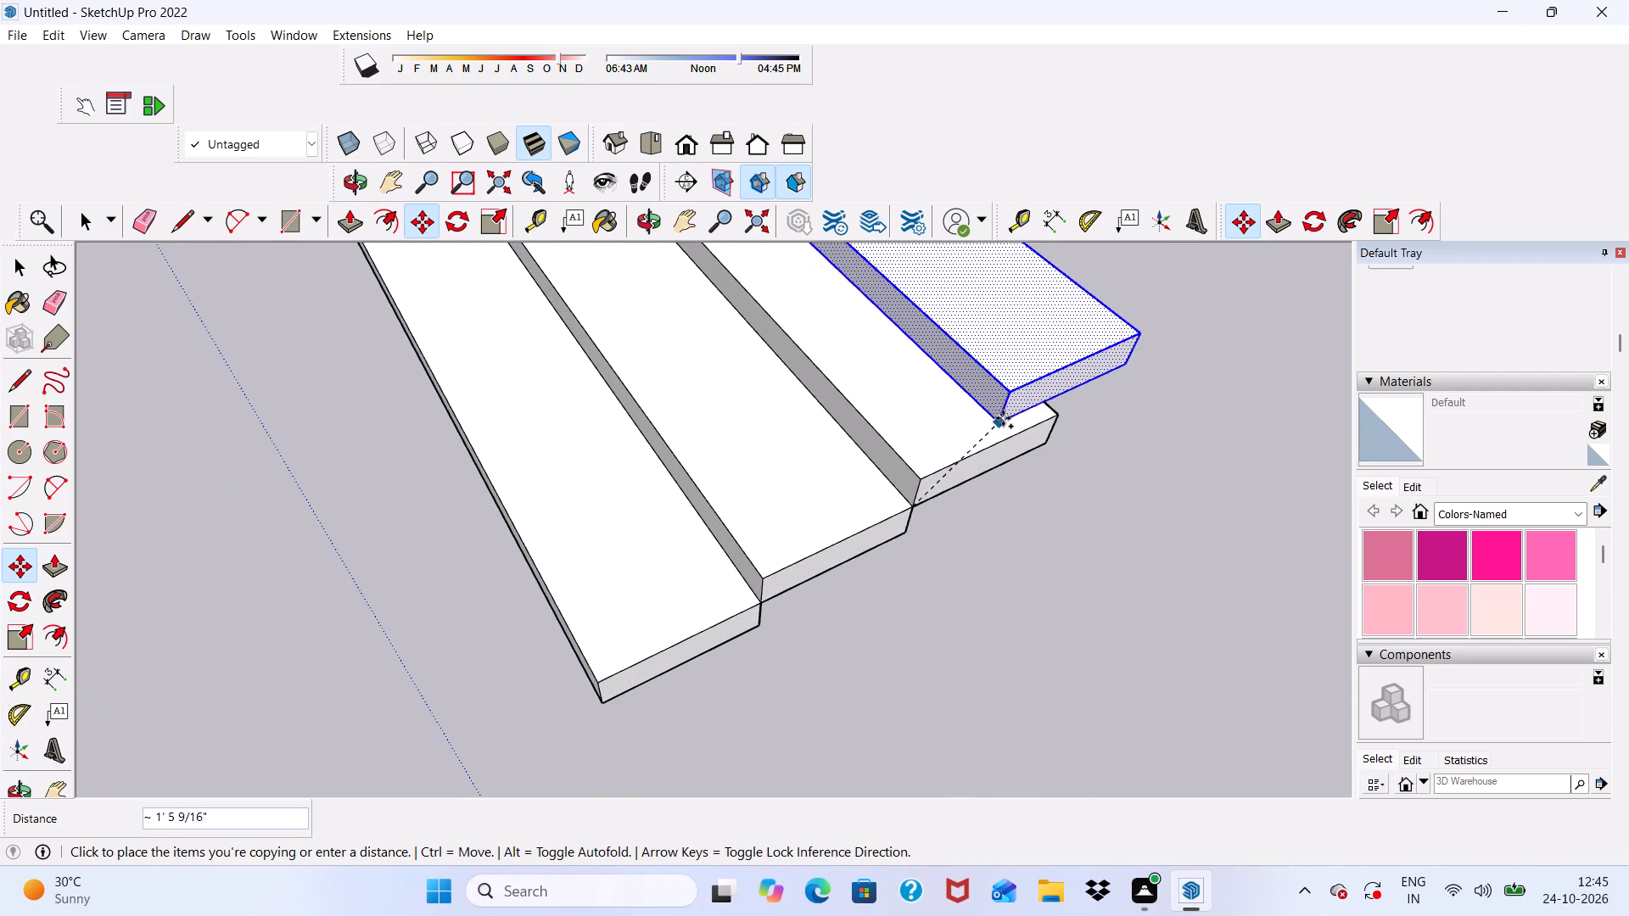
pyautogui.click(1050, 414)
pyautogui.scroll(-3, 992, 479)
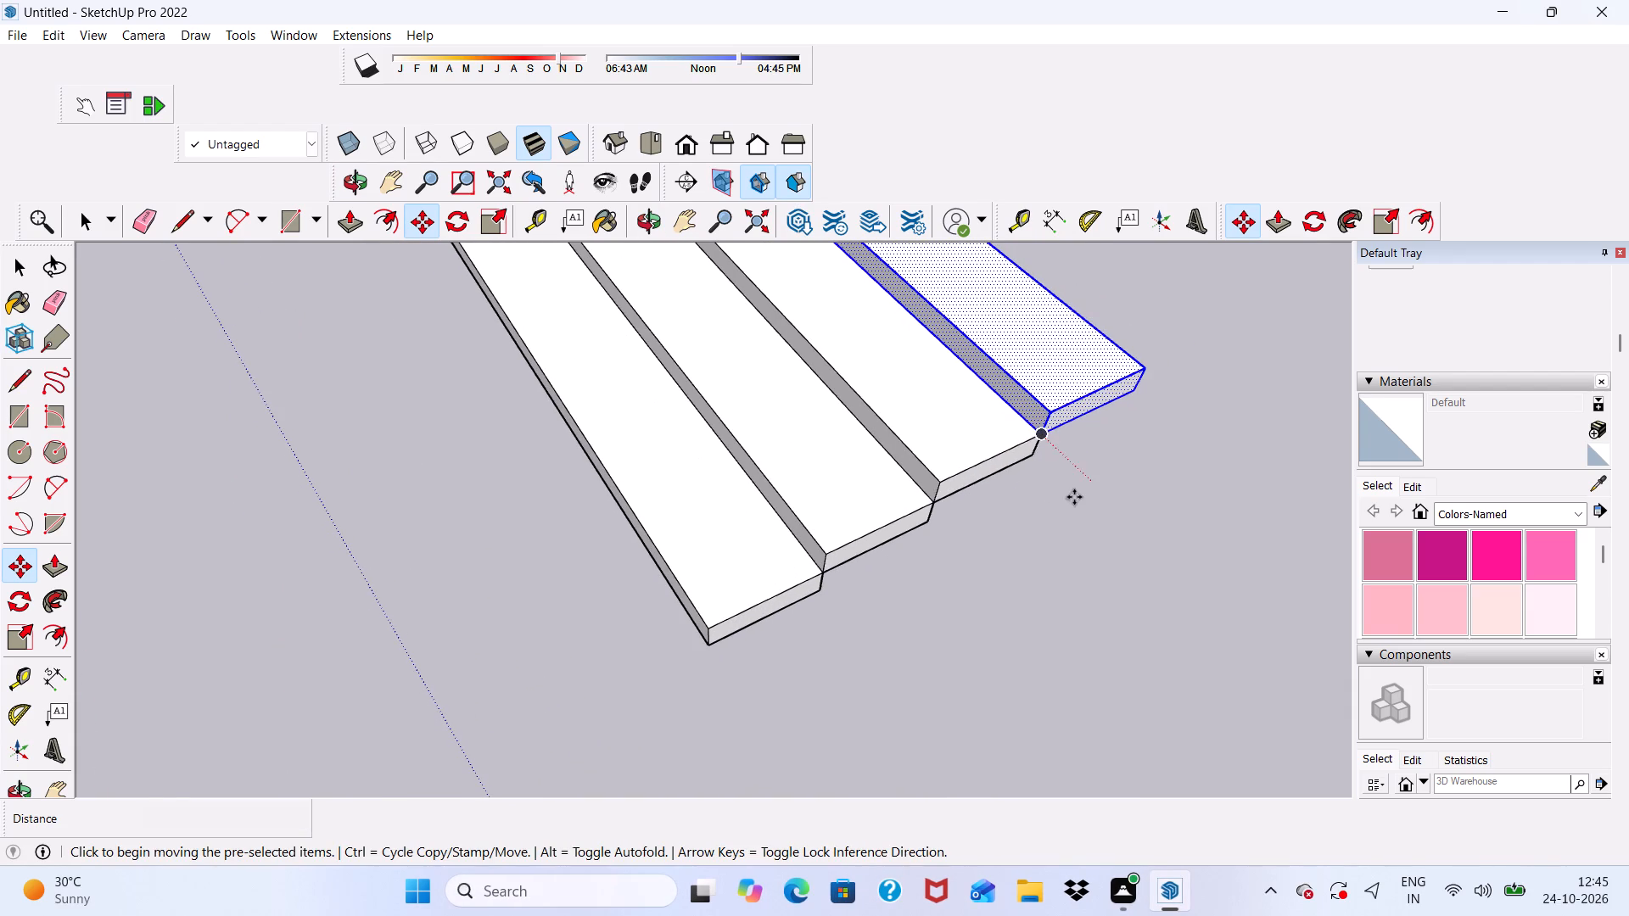
pyautogui.press('space')
pyautogui.click(1068, 483)
# Select all the connected geometry of the four-step staircase and make it a group.
pyautogui.scroll(-9, 1038, 489)
pyautogui.moveTo(596, 546); pyautogui.dragTo(665, 542, button='middle')
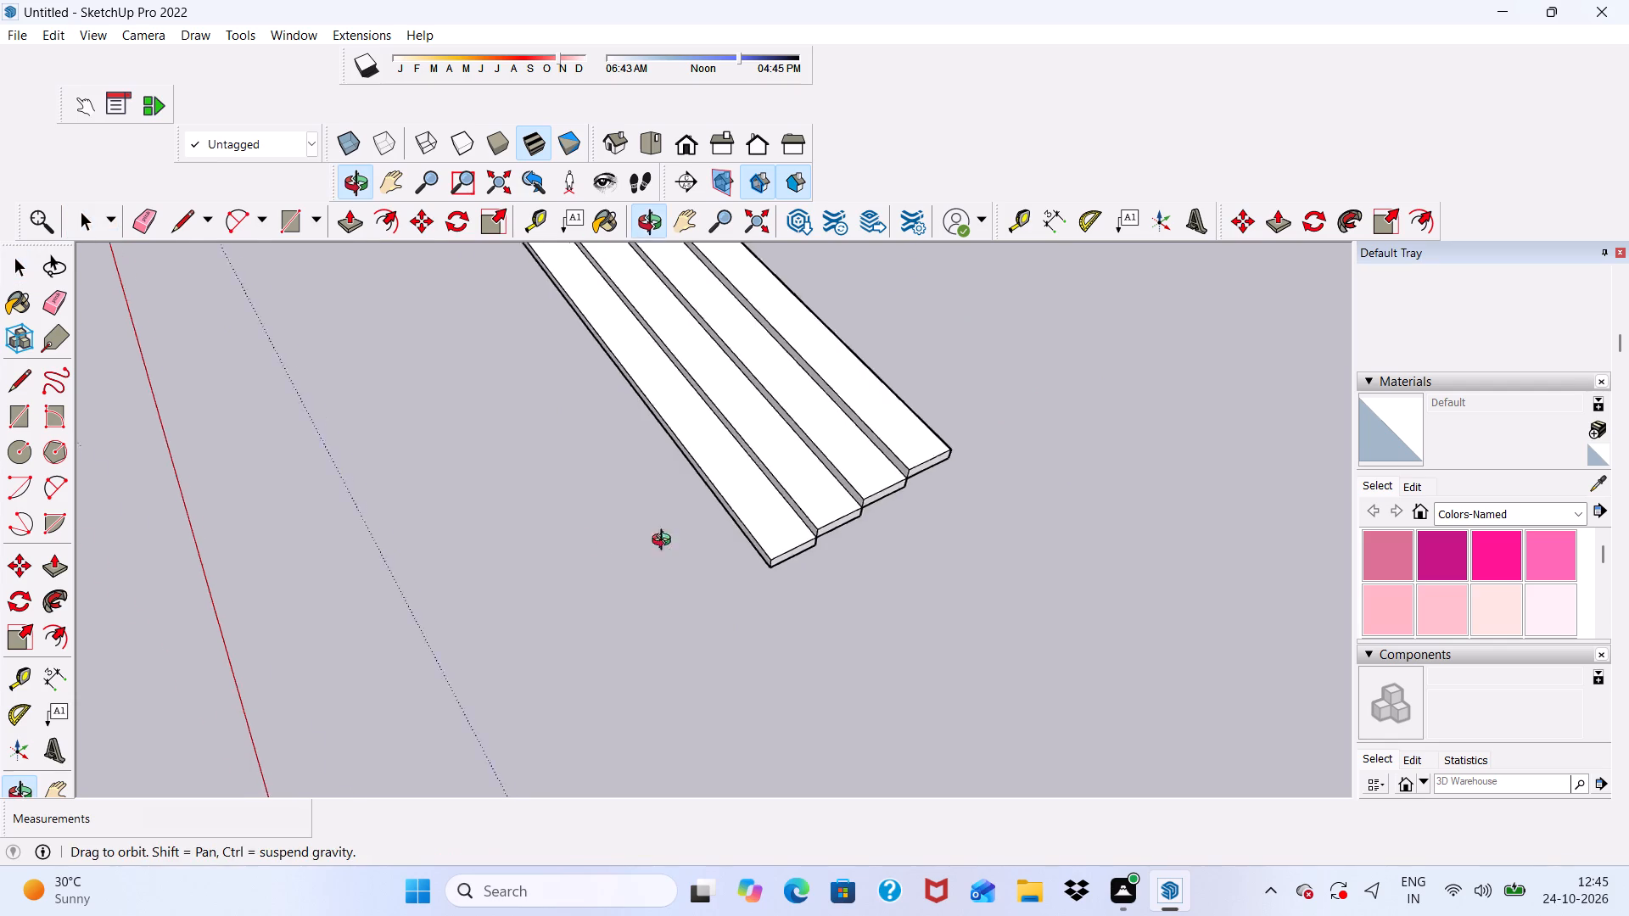
pyautogui.moveTo(665, 542); pyautogui.dragTo(1046, 497, button='middle')
pyautogui.scroll(1, 1091, 489)
pyautogui.scroll(-10, 1085, 472)
pyautogui.tripleClick(568, 530)
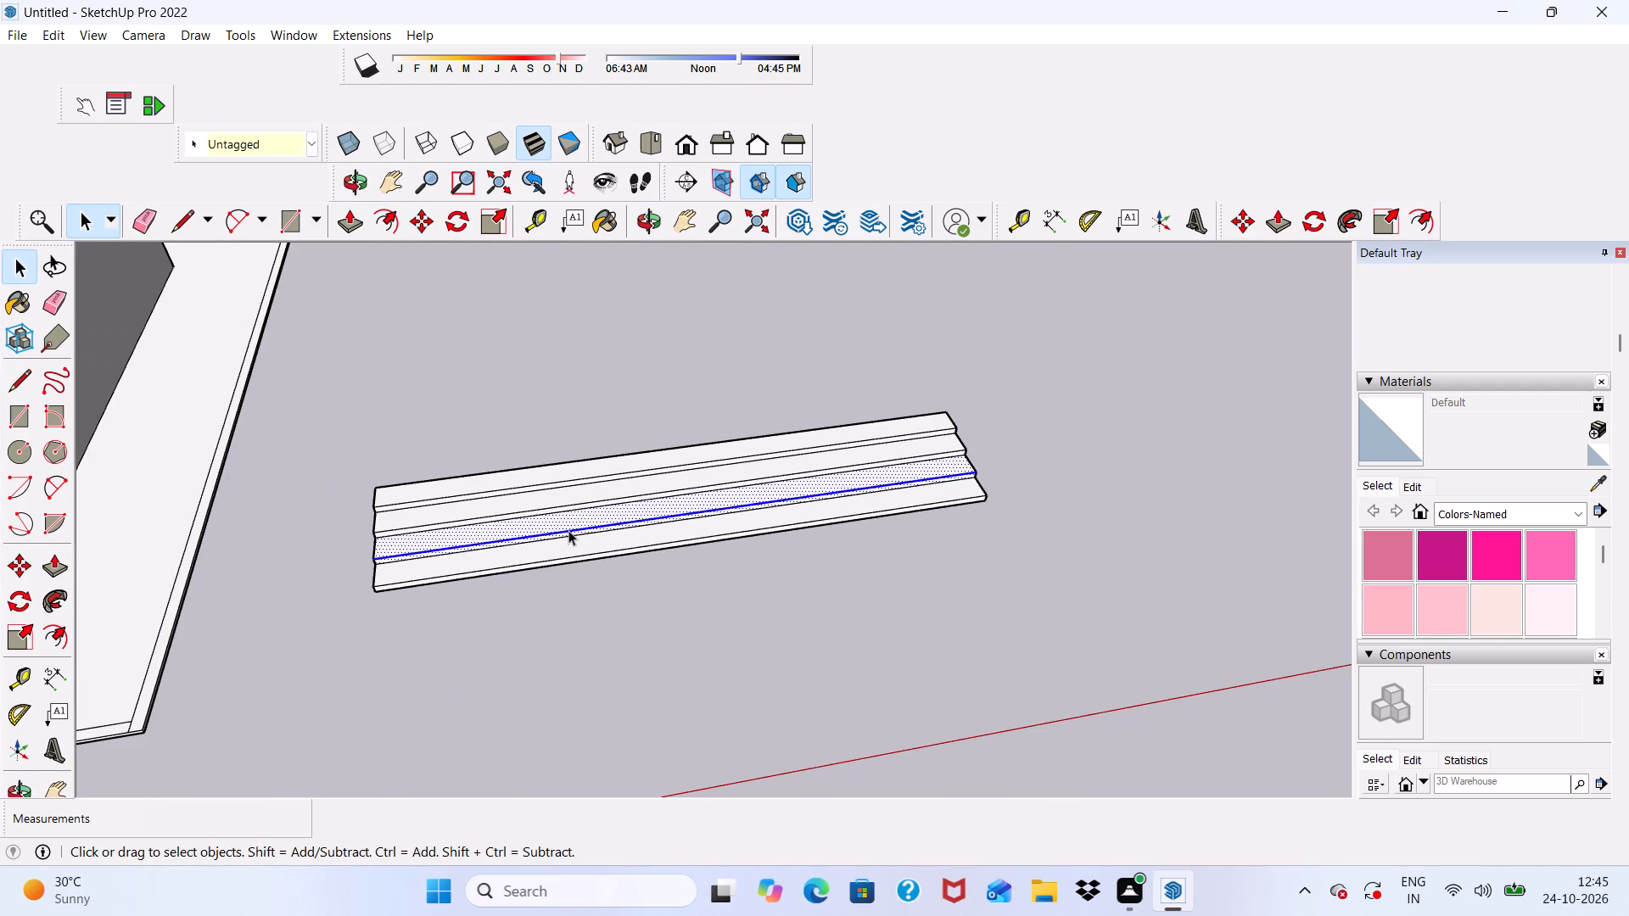
pyautogui.click(568, 530)
pyautogui.rightClick(591, 492)
pyautogui.click(669, 667)
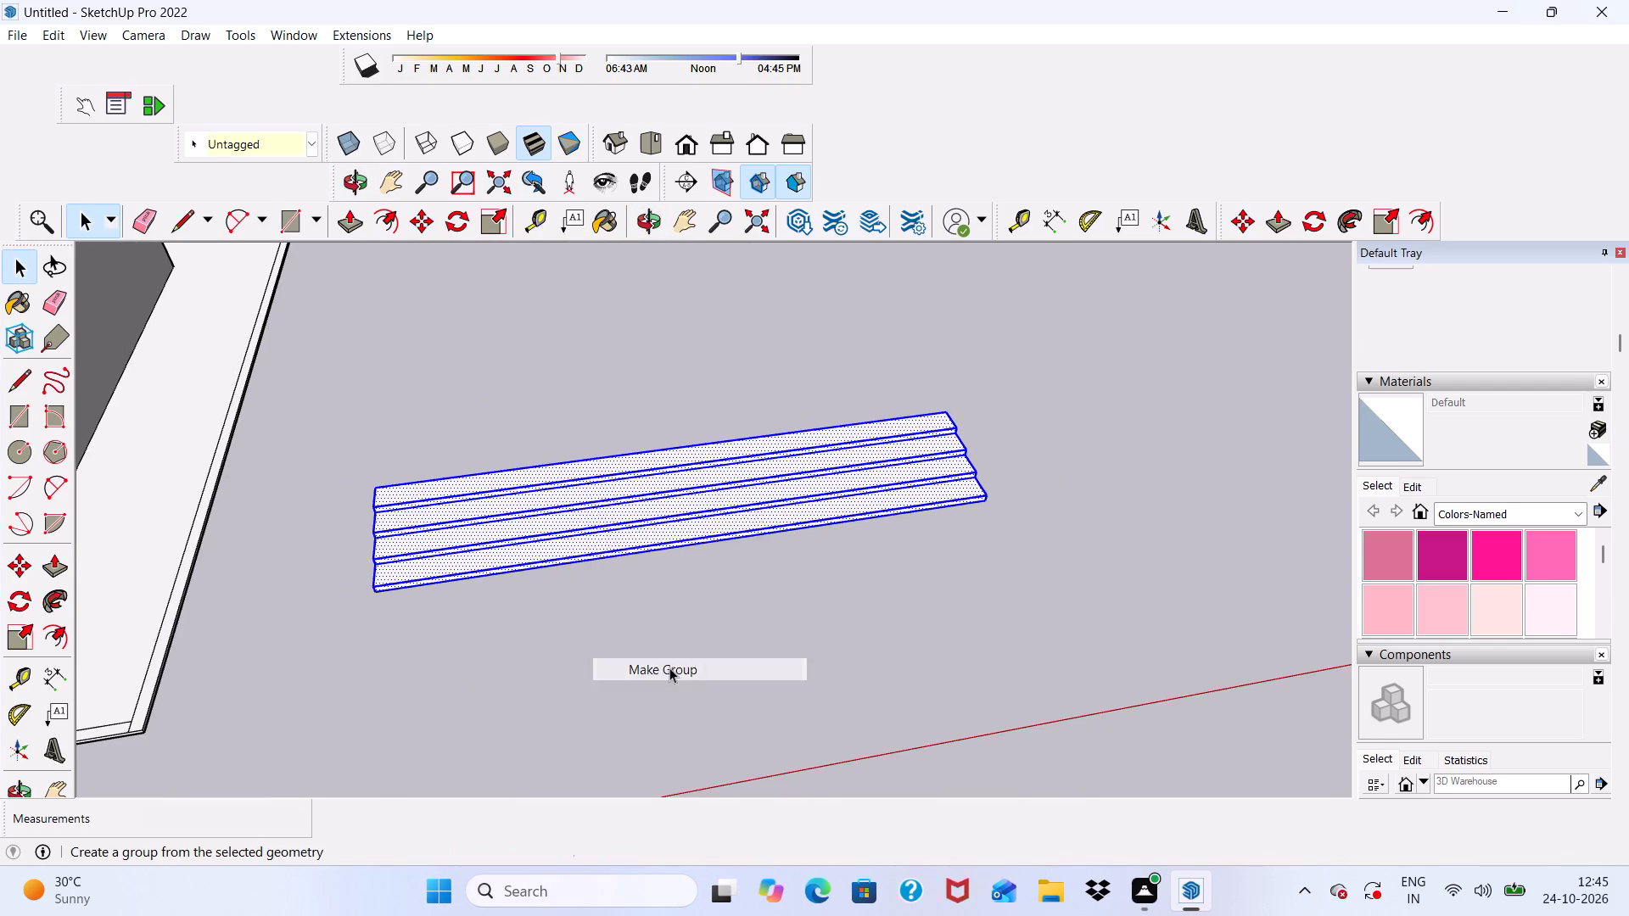
# Move the staircase group by its bottom corner about 83' 8" to the ground in front of the building's base slab.
pyautogui.scroll(-4, 724, 485)
pyautogui.click(425, 220)
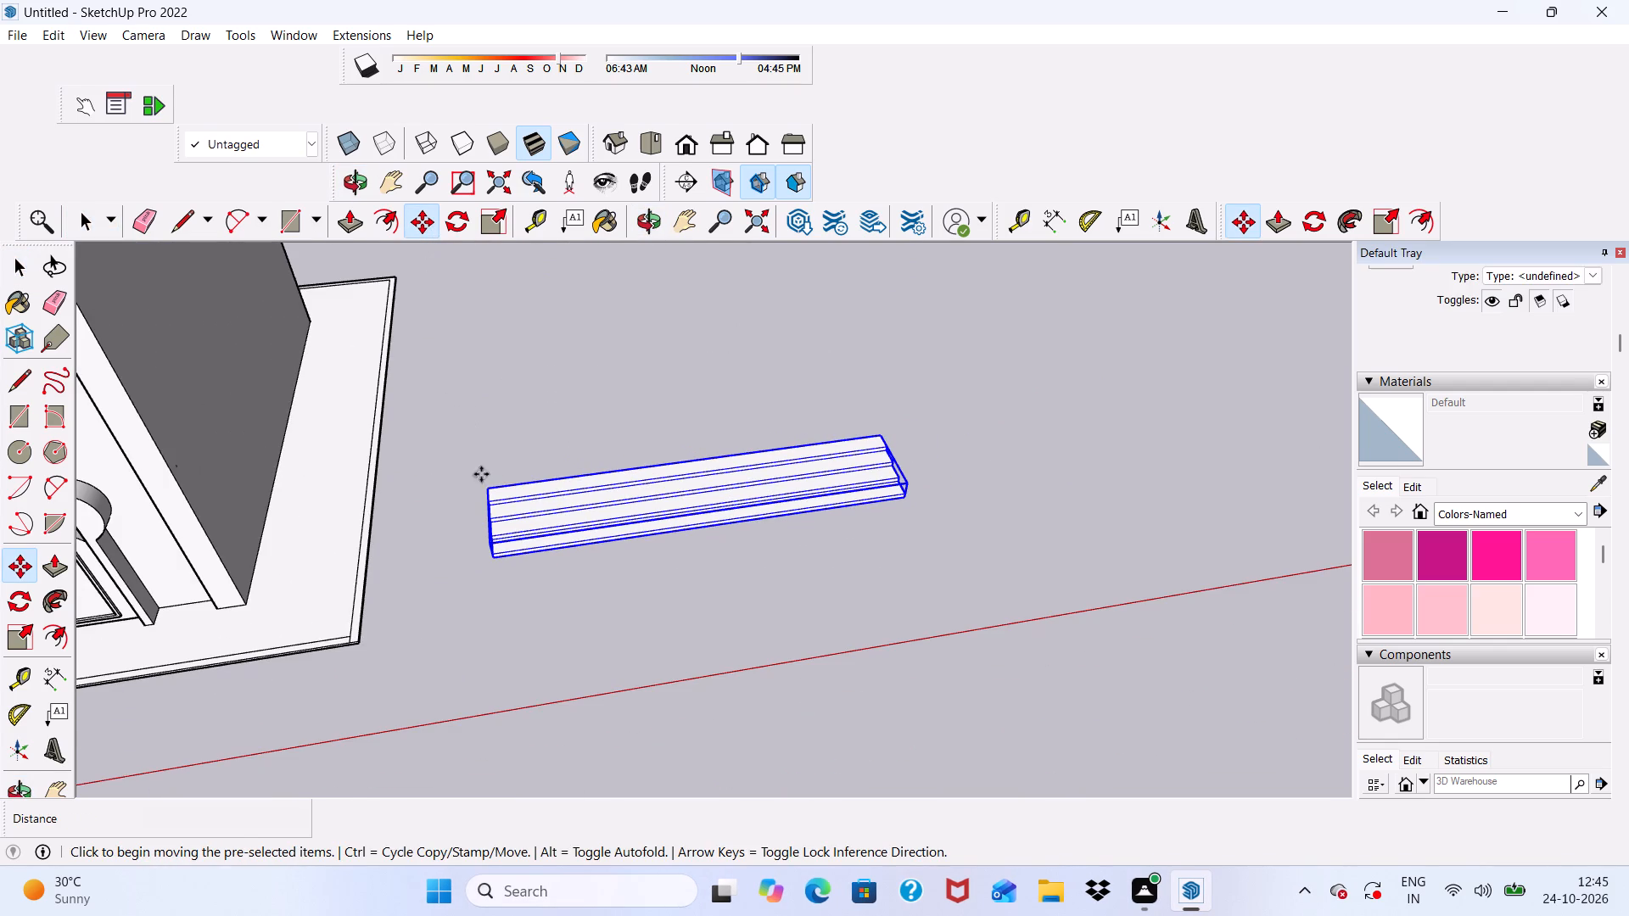
pyautogui.click(498, 559)
pyautogui.scroll(-5, 502, 692)
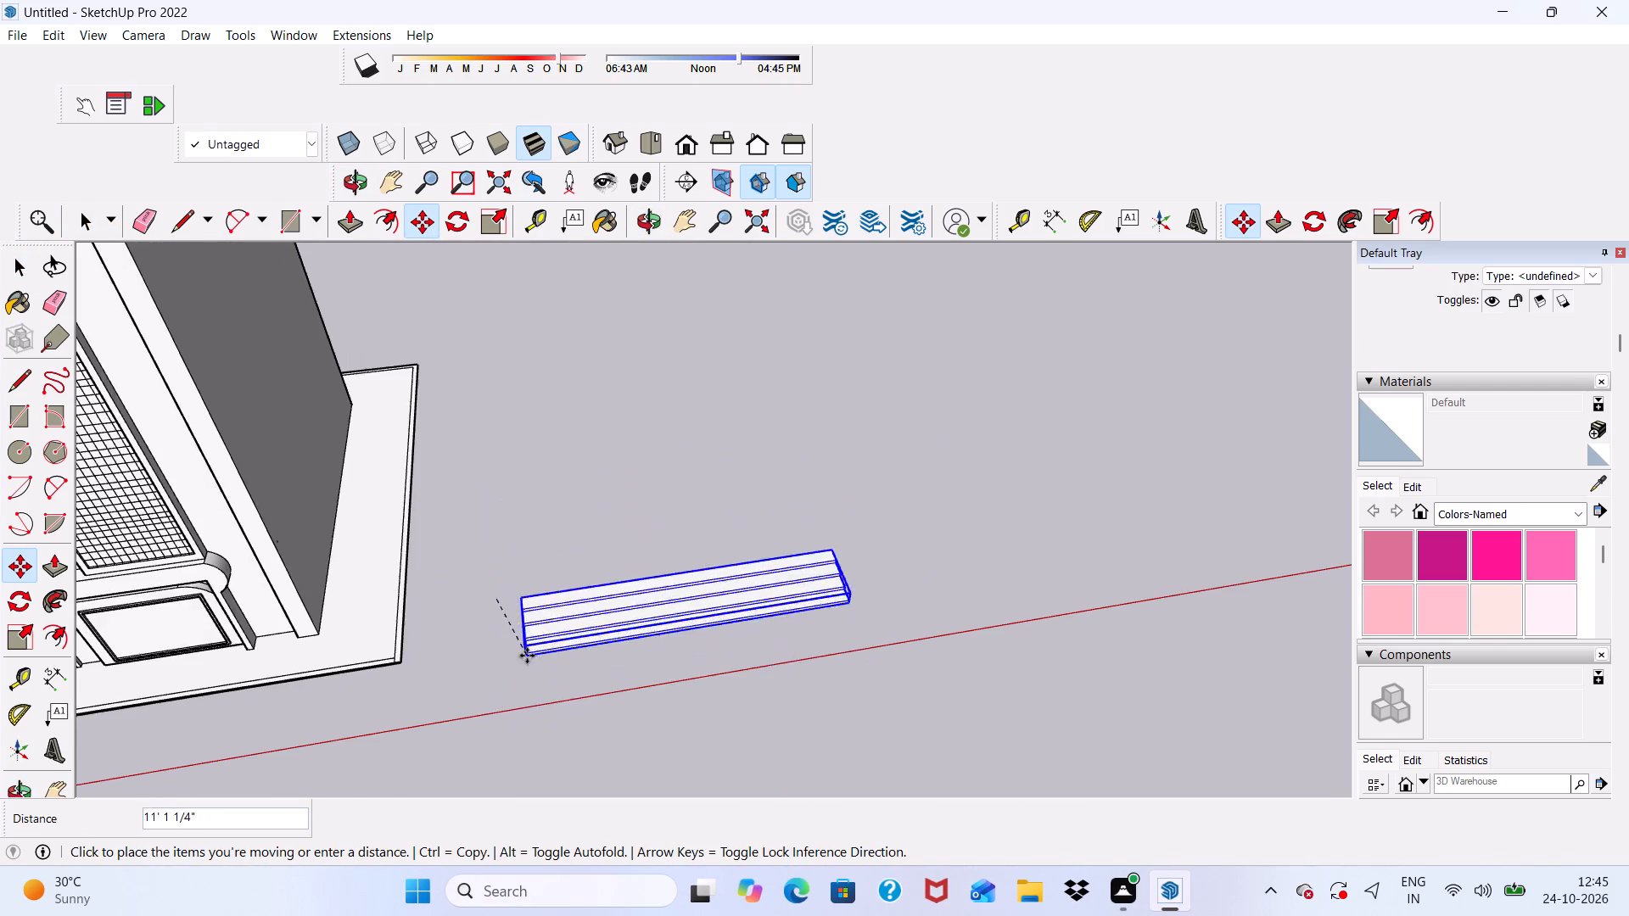
pyautogui.scroll(-9, 527, 656)
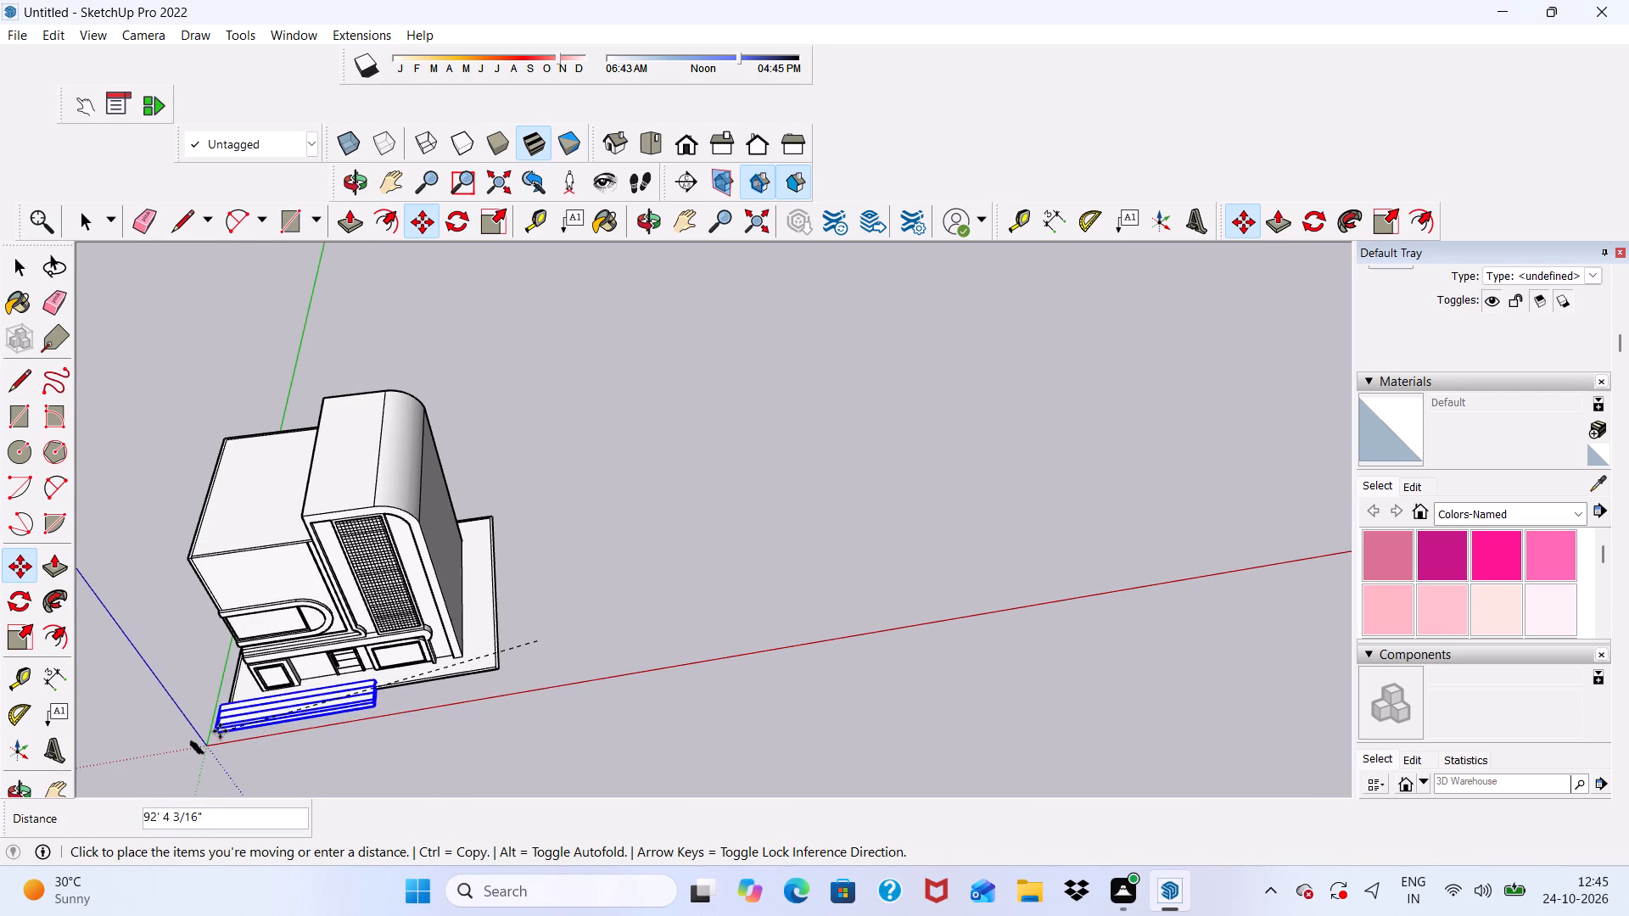
pyautogui.click(251, 738)
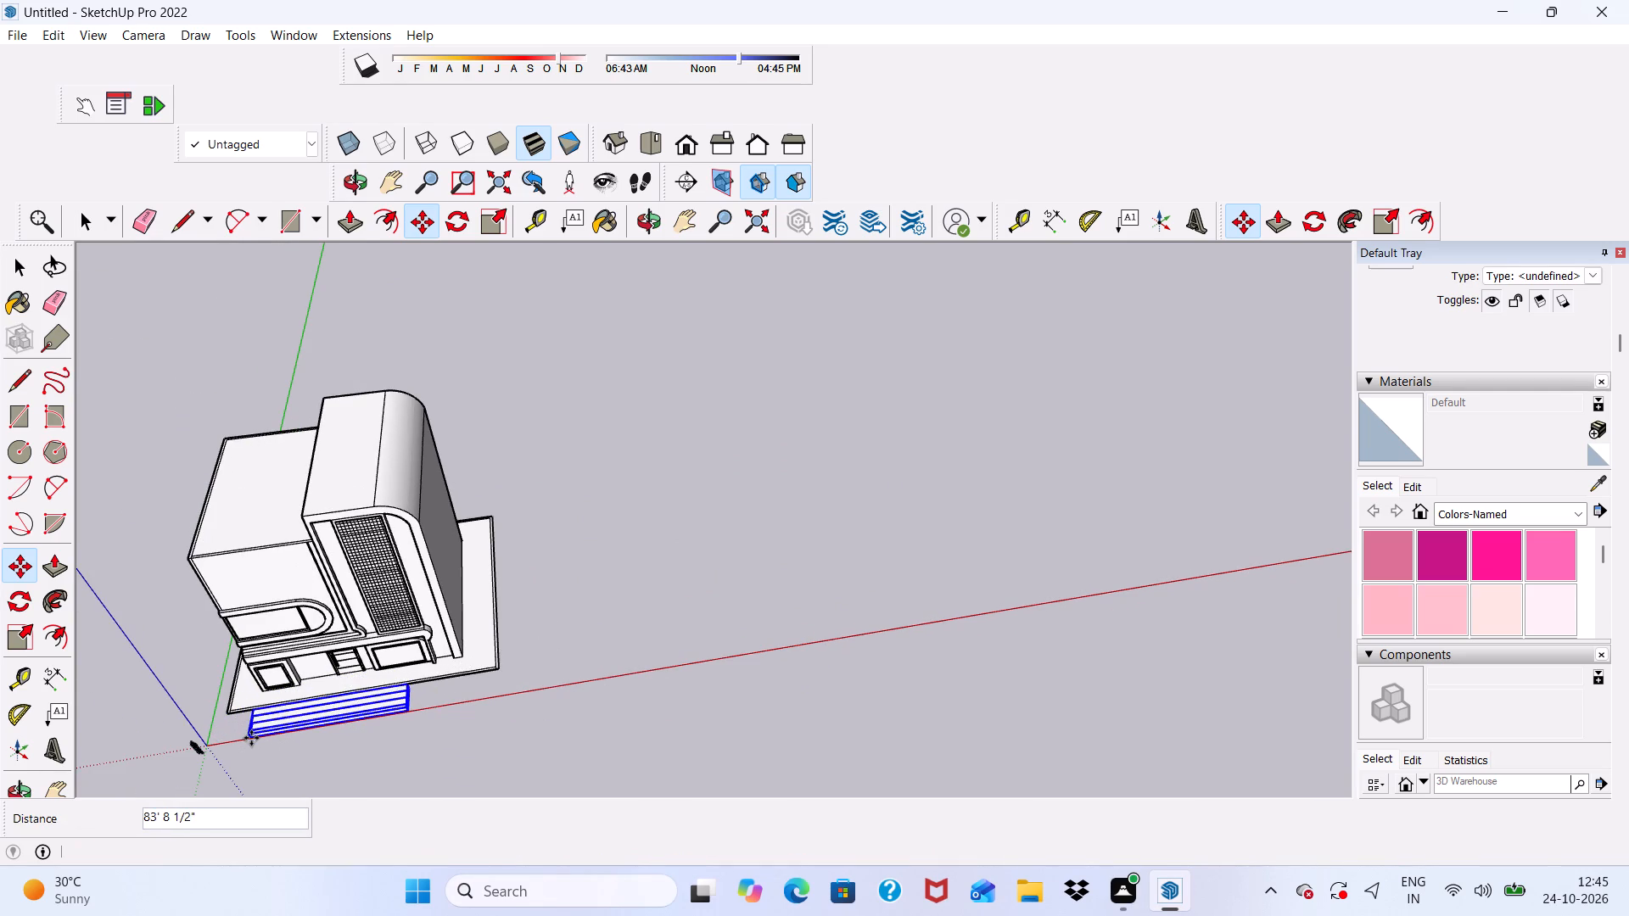
# Shift the staircase group about 7' along the base slab's front edge so it sits before the entrance, and clear the selection.
pyautogui.click(641, 665)
pyautogui.scroll(5, 448, 664)
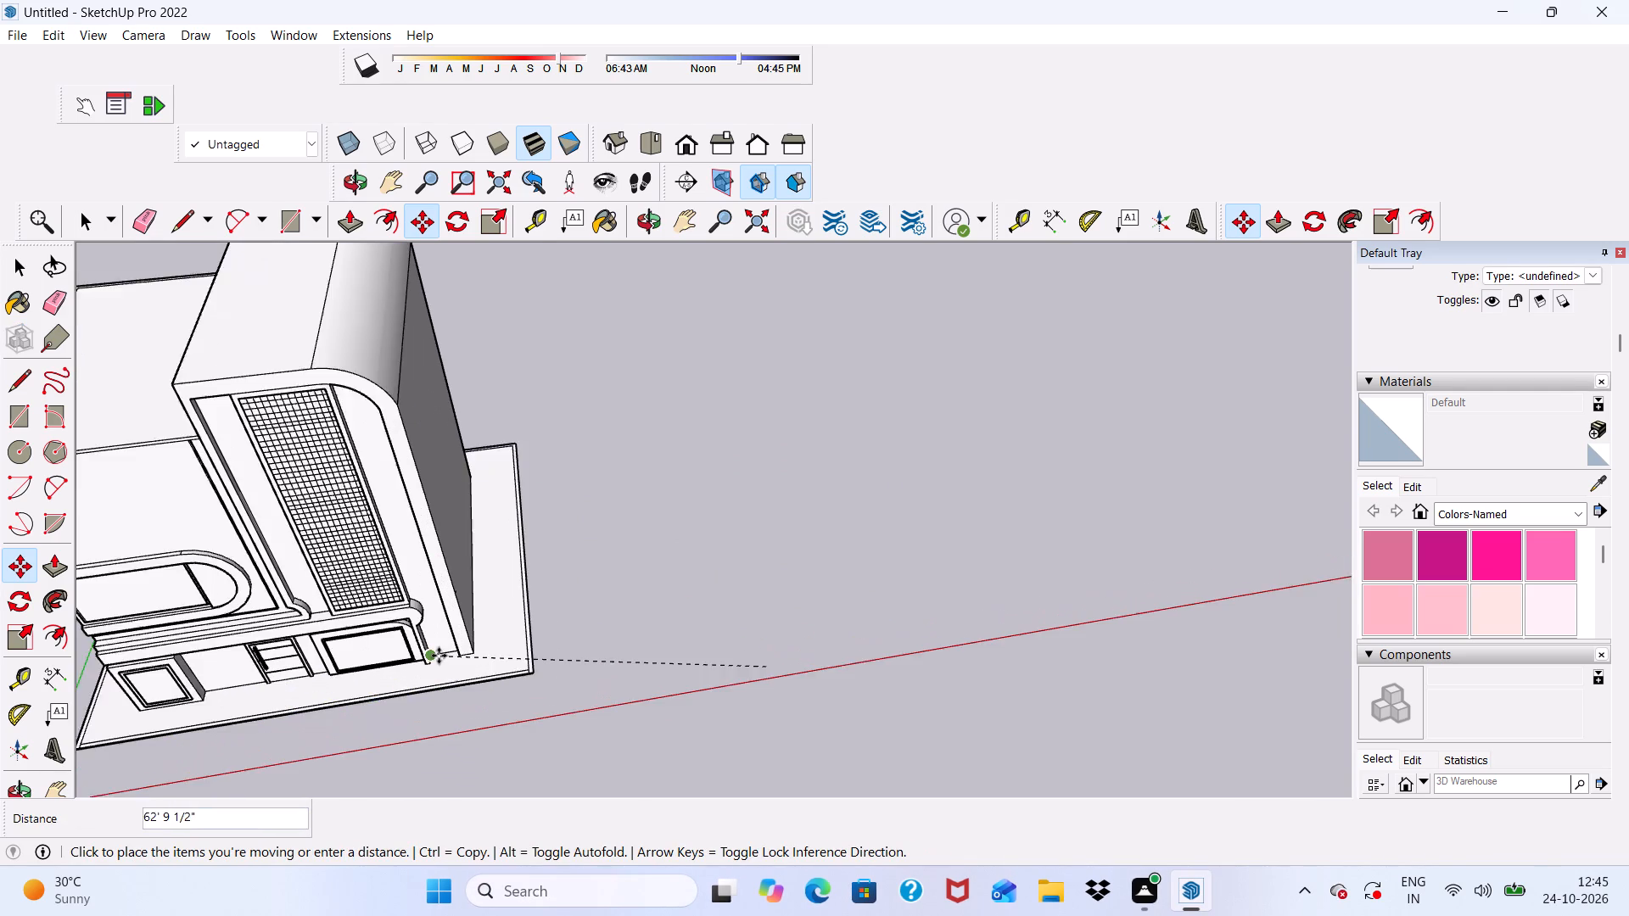
pyautogui.scroll(-1, 439, 656)
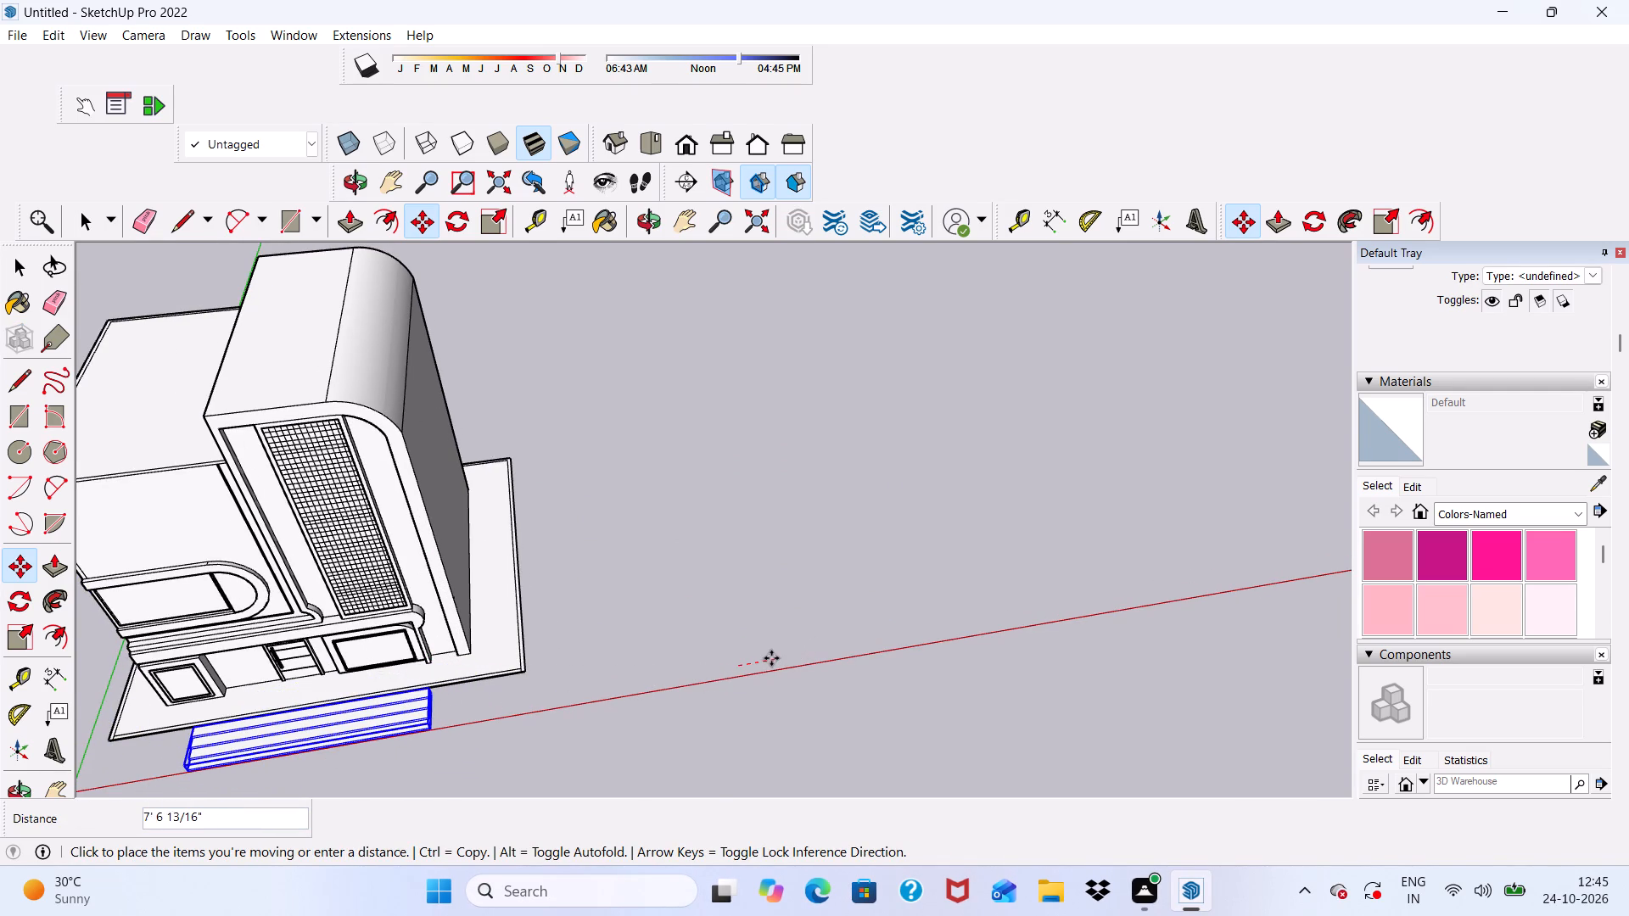
pyautogui.click(771, 658)
pyautogui.press('space')
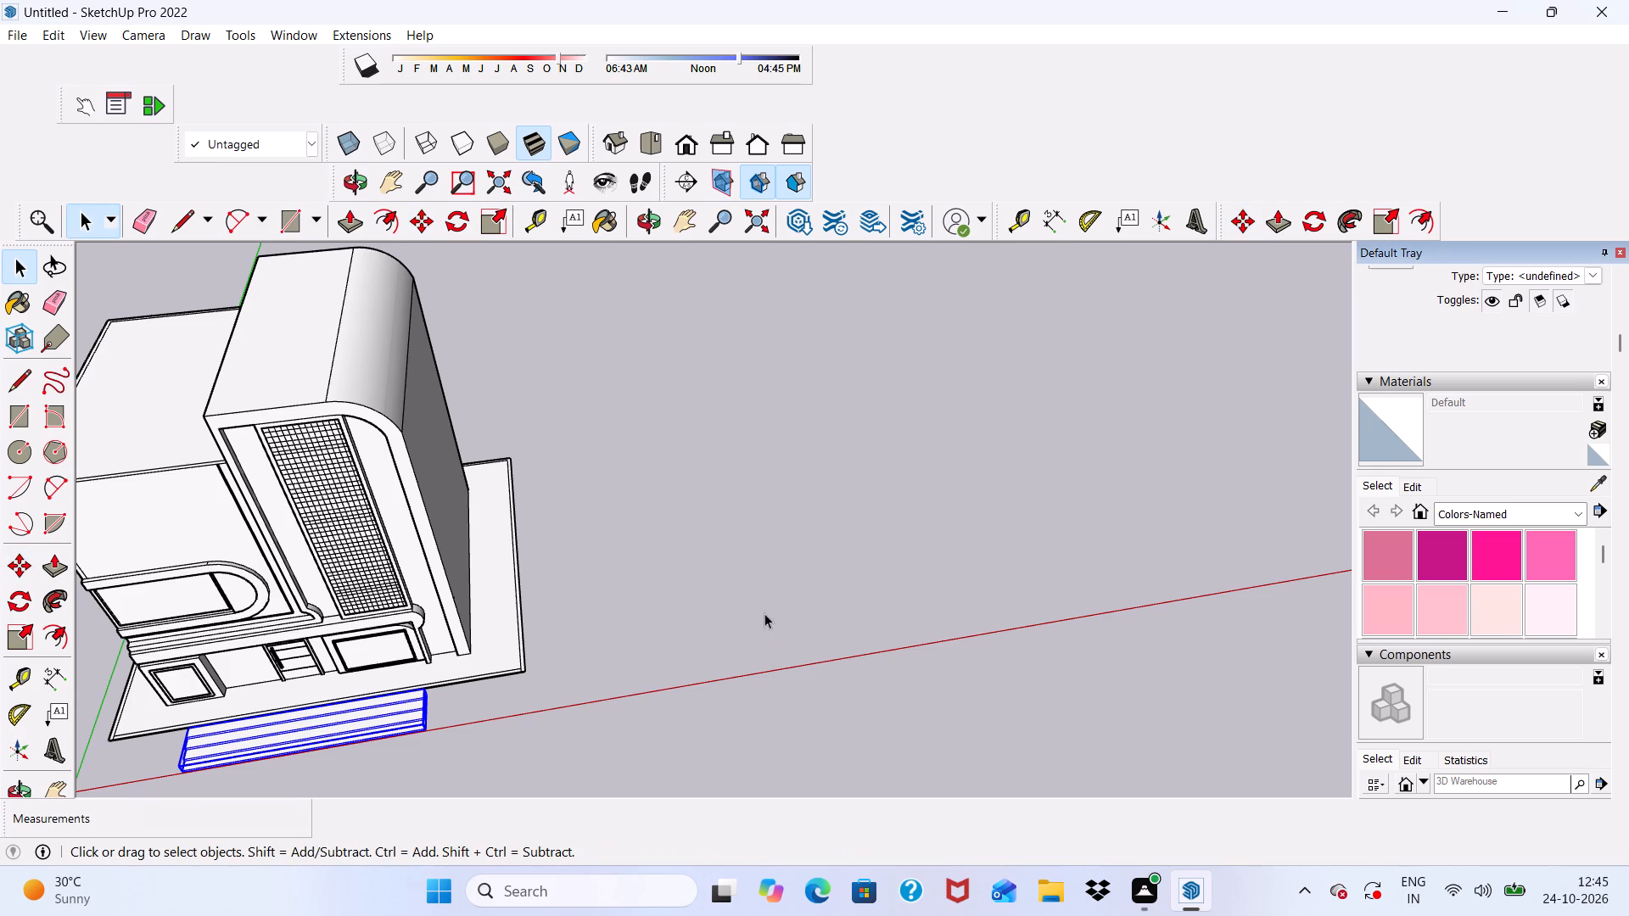
pyautogui.click(764, 613)
# Examine the staircase's placement against the base slab from below, from the front and close up at its end.
pyautogui.scroll(-3, 476, 640)
pyautogui.moveTo(317, 721); pyautogui.dragTo(576, 313, button='middle')
pyautogui.scroll(2, 384, 580)
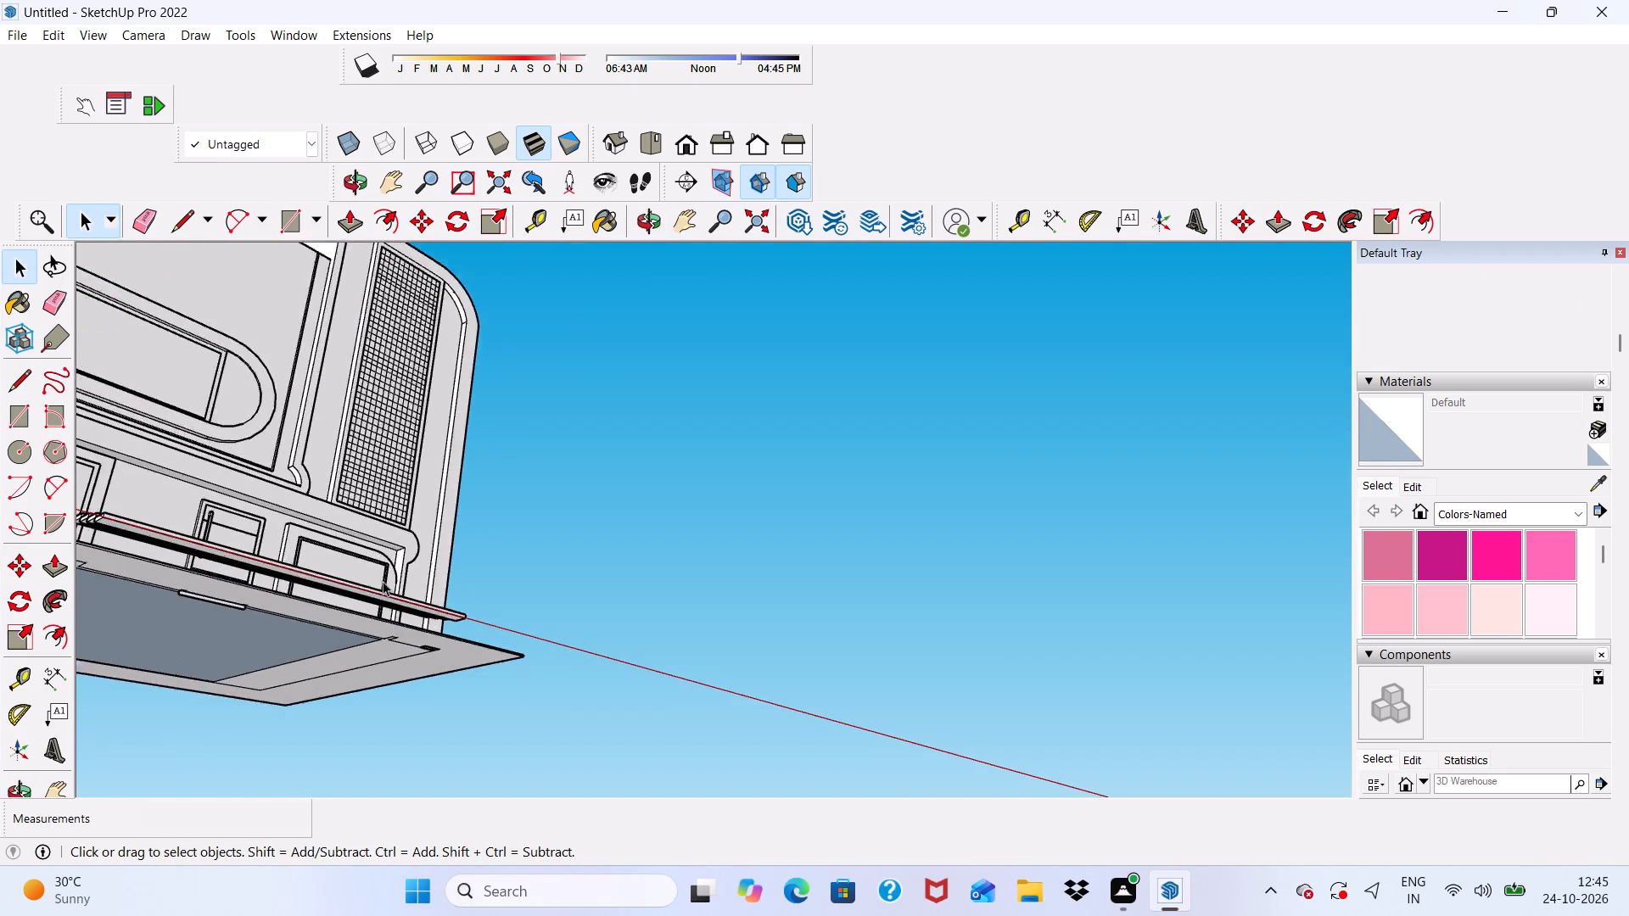
pyautogui.scroll(2, 383, 581)
pyautogui.scroll(-9, 375, 341)
pyautogui.moveTo(602, 536); pyautogui.dragTo(187, 894, button='middle')
pyautogui.scroll(6, 406, 401)
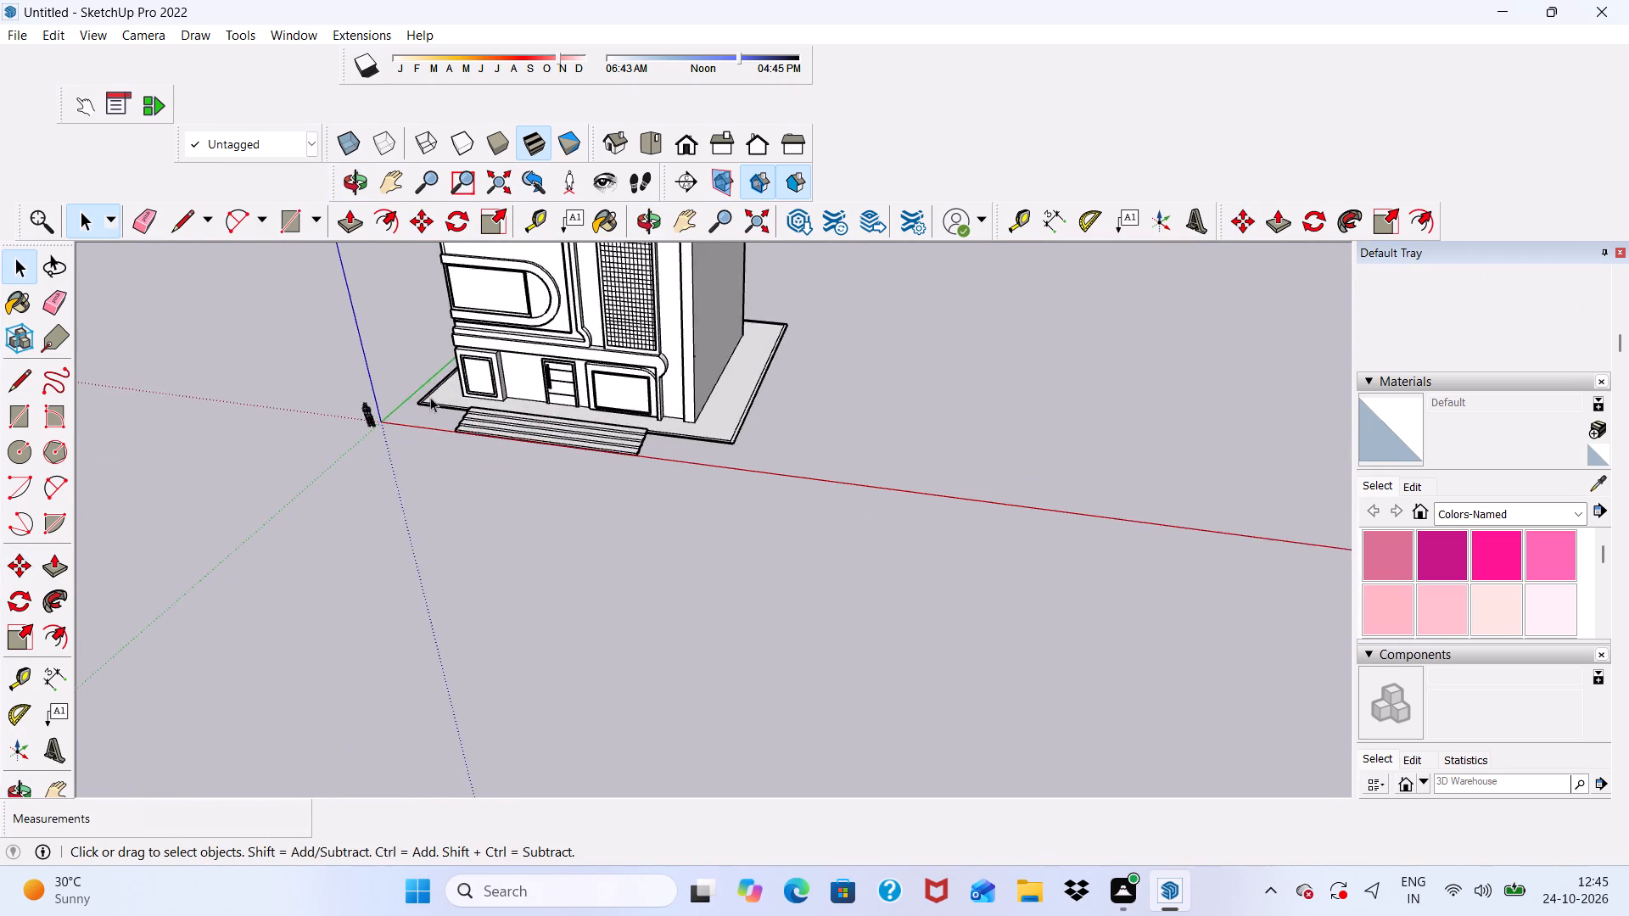
pyautogui.scroll(17, 430, 397)
pyautogui.scroll(-1, 461, 432)
pyautogui.moveTo(644, 479); pyautogui.dragTo(845, 499, button='middle')
pyautogui.scroll(2, 774, 551)
pyautogui.scroll(-1, 735, 454)
pyautogui.moveTo(734, 453); pyautogui.dragTo(935, 468, button='middle')
pyautogui.scroll(2, 847, 437)
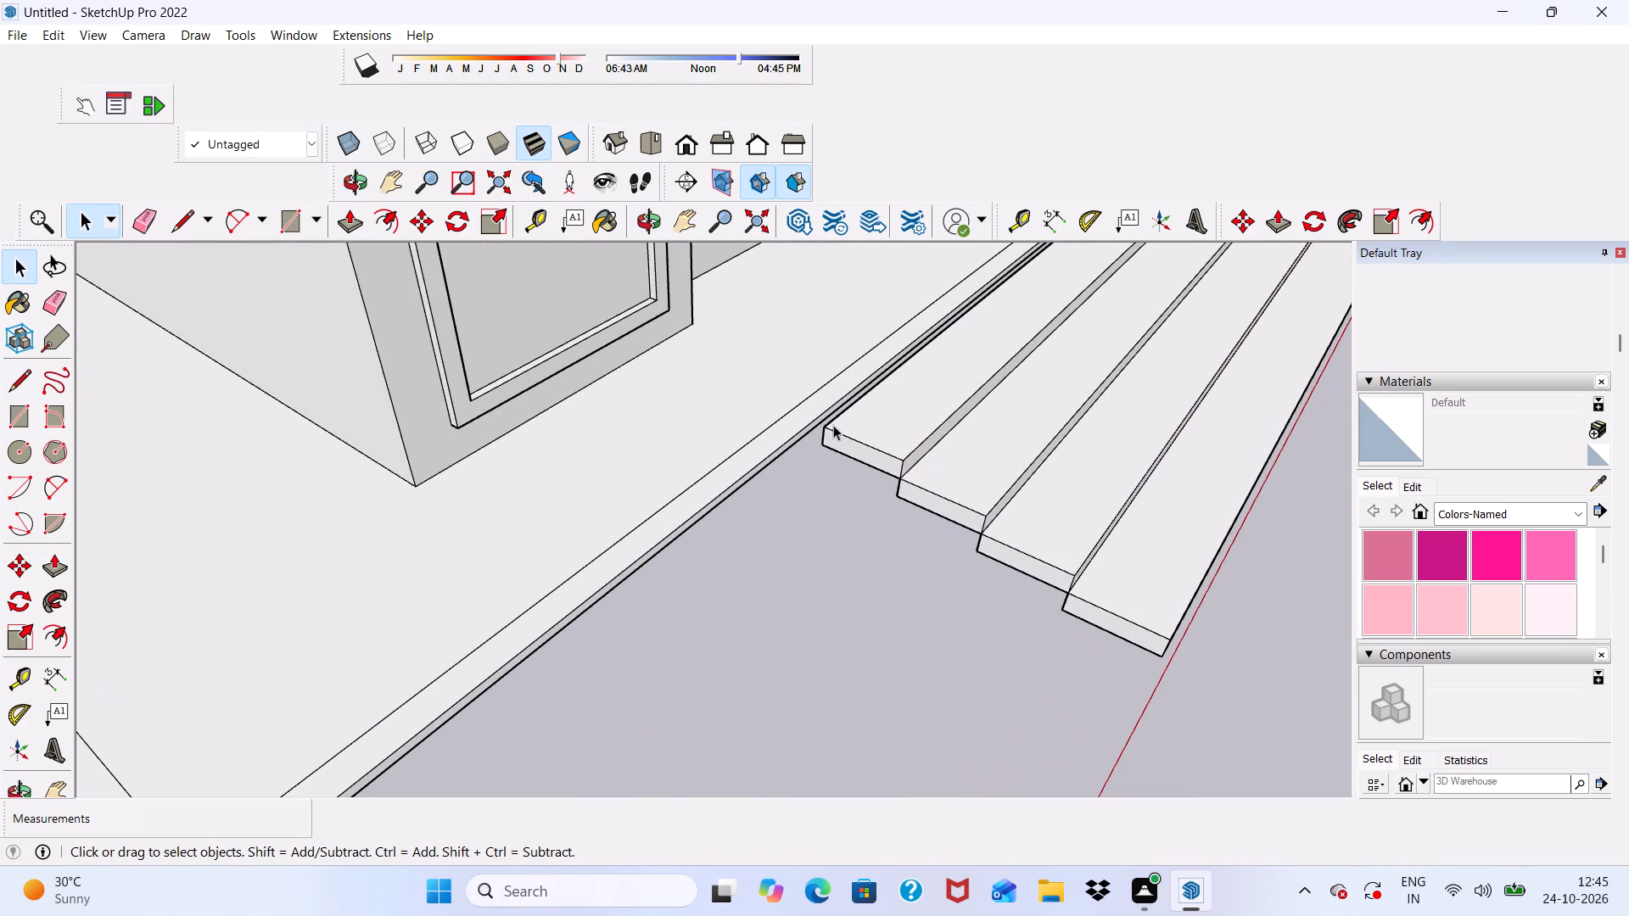
# Move the staircase group by its bottom back corner about 3' 9" toward the base slab's front edge, nudge it slightly further, and deselect it.
pyautogui.doubleClick(829, 433)
pyautogui.click(784, 656)
pyautogui.click(836, 436)
pyautogui.click(426, 222)
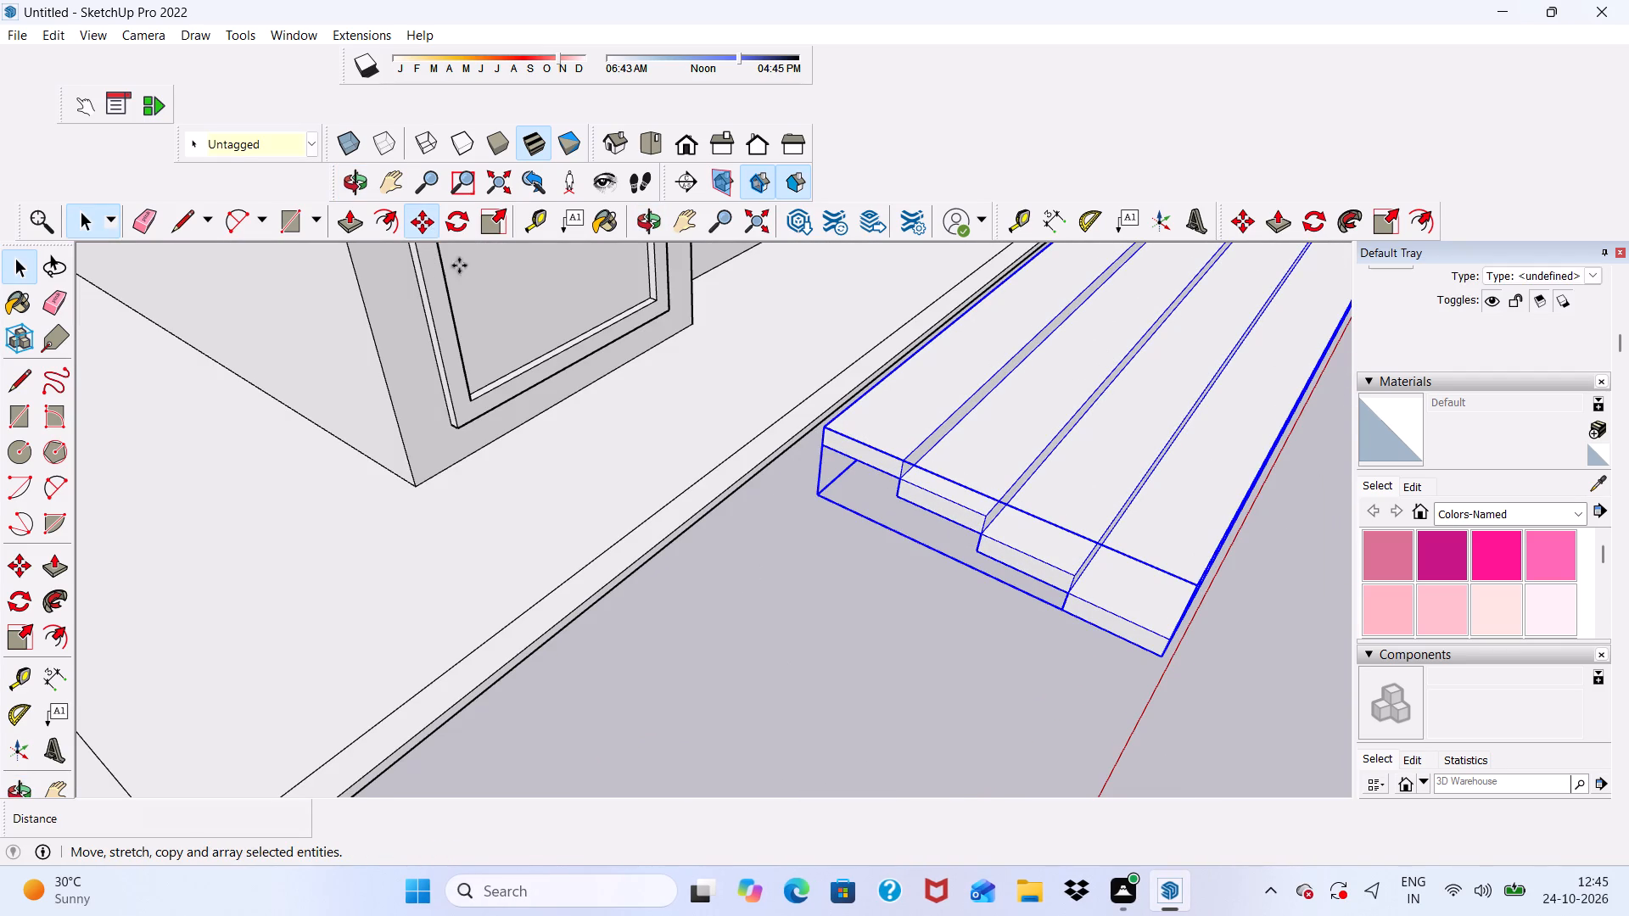
pyautogui.click(815, 499)
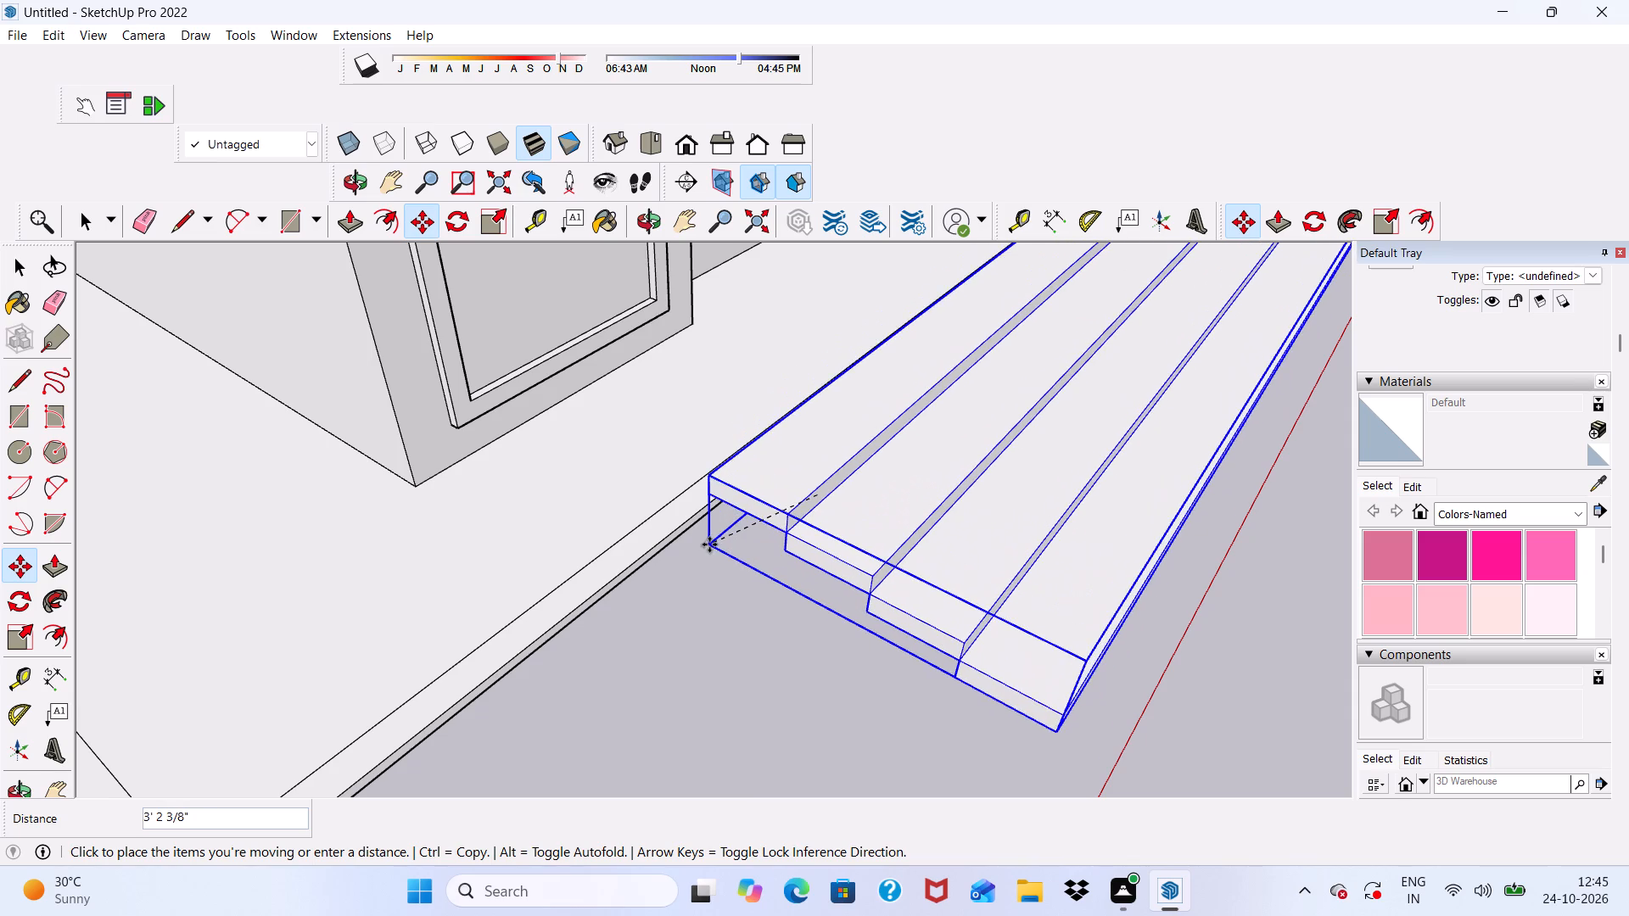
pyautogui.click(694, 561)
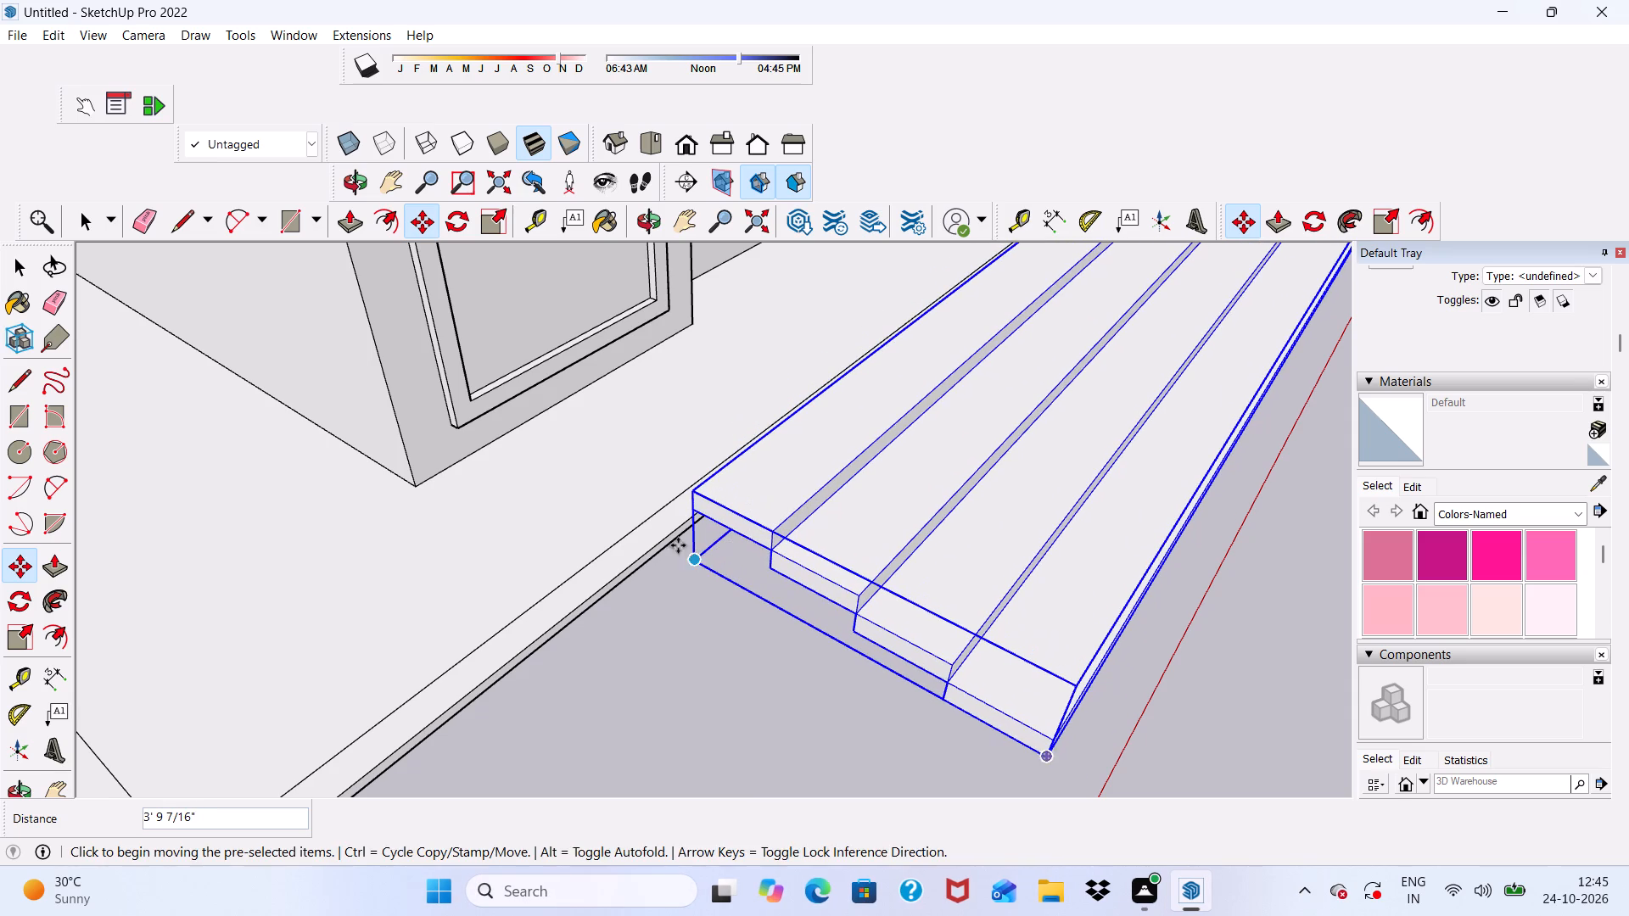
pyautogui.click(690, 559)
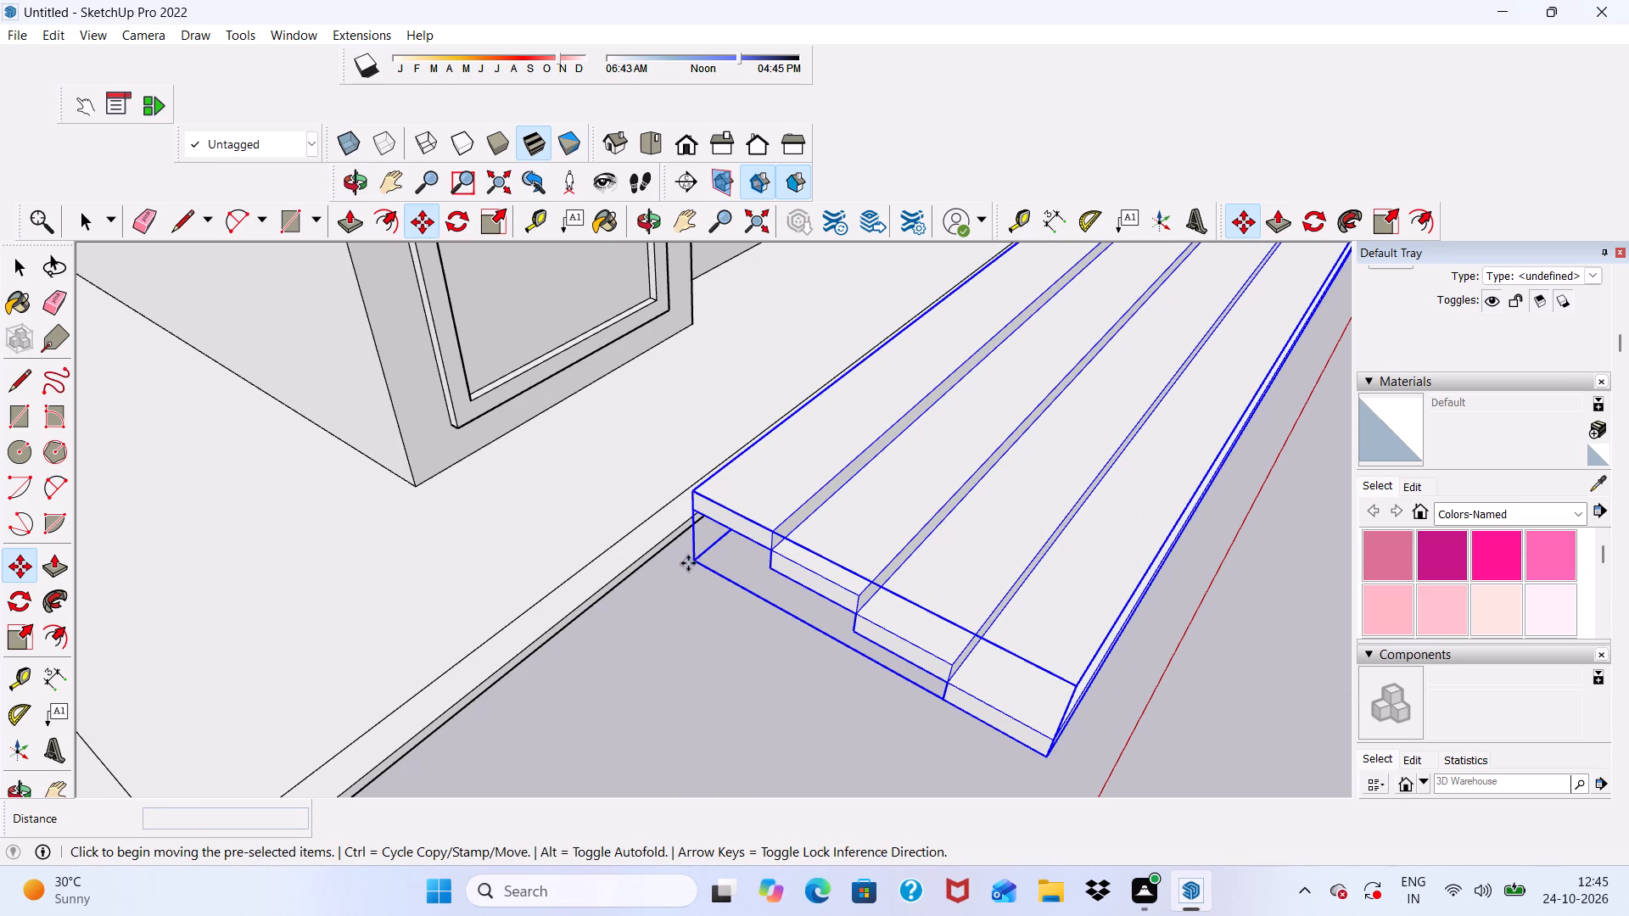
pyautogui.click(686, 578)
pyautogui.click(617, 668)
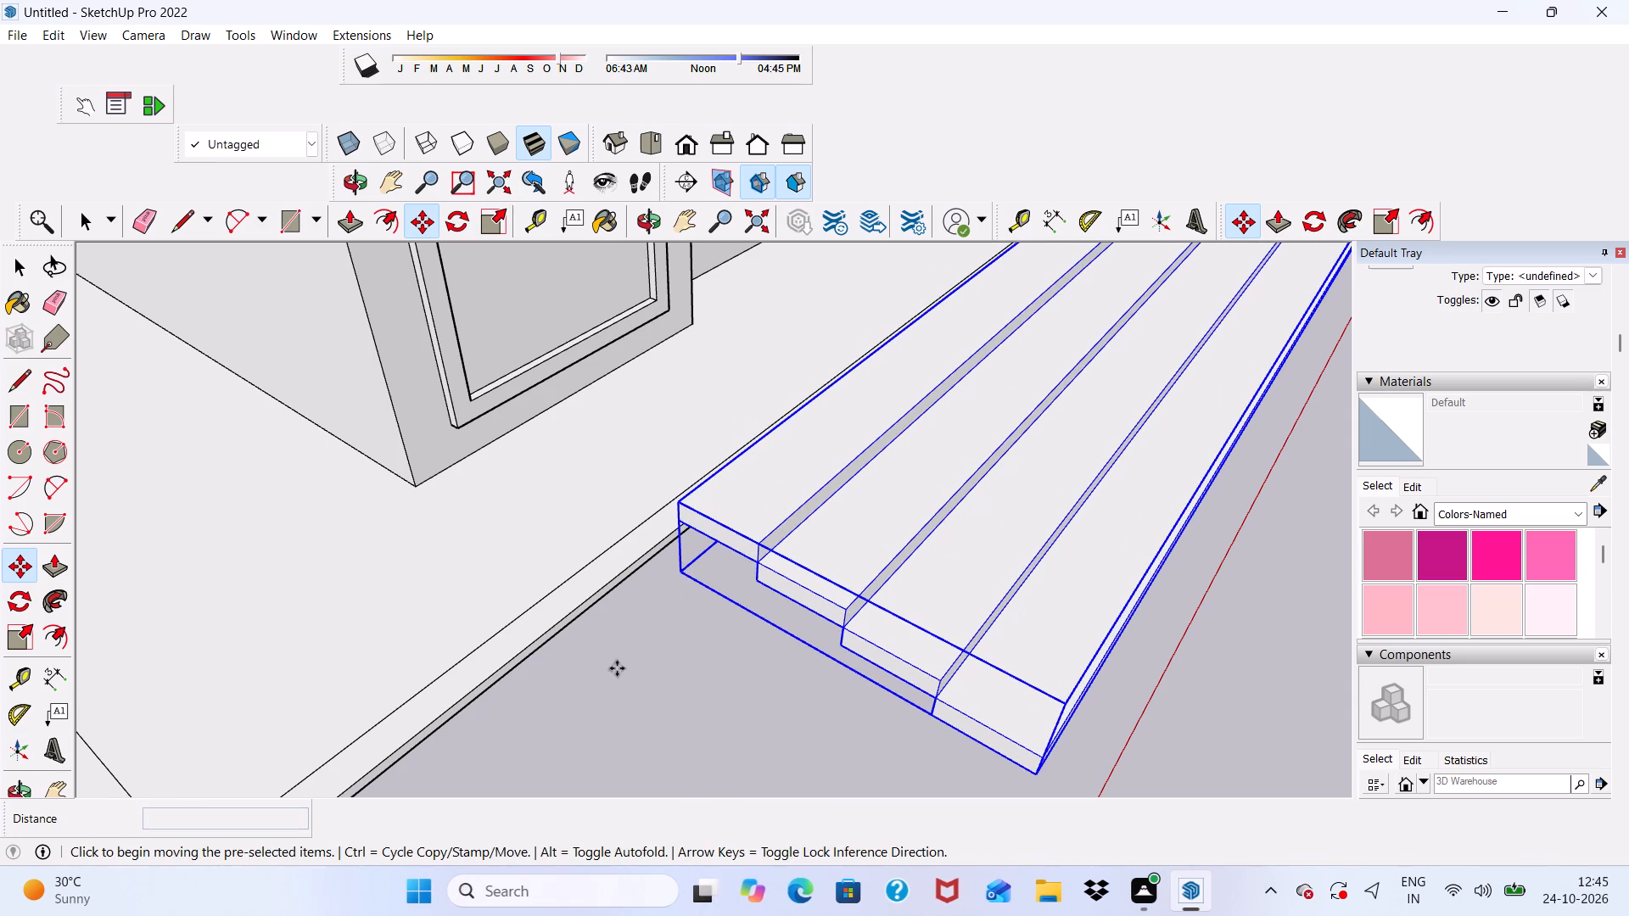
pyautogui.press('space')
pyautogui.click(617, 668)
# Move the staircase group by its bottom back corner about 5' 8" toward the slab border, fine-adjust it by 1' 10 1/2", and deselect it.
pyautogui.scroll(-1, 617, 653)
pyautogui.moveTo(618, 653); pyautogui.dragTo(631, 435, button='middle')
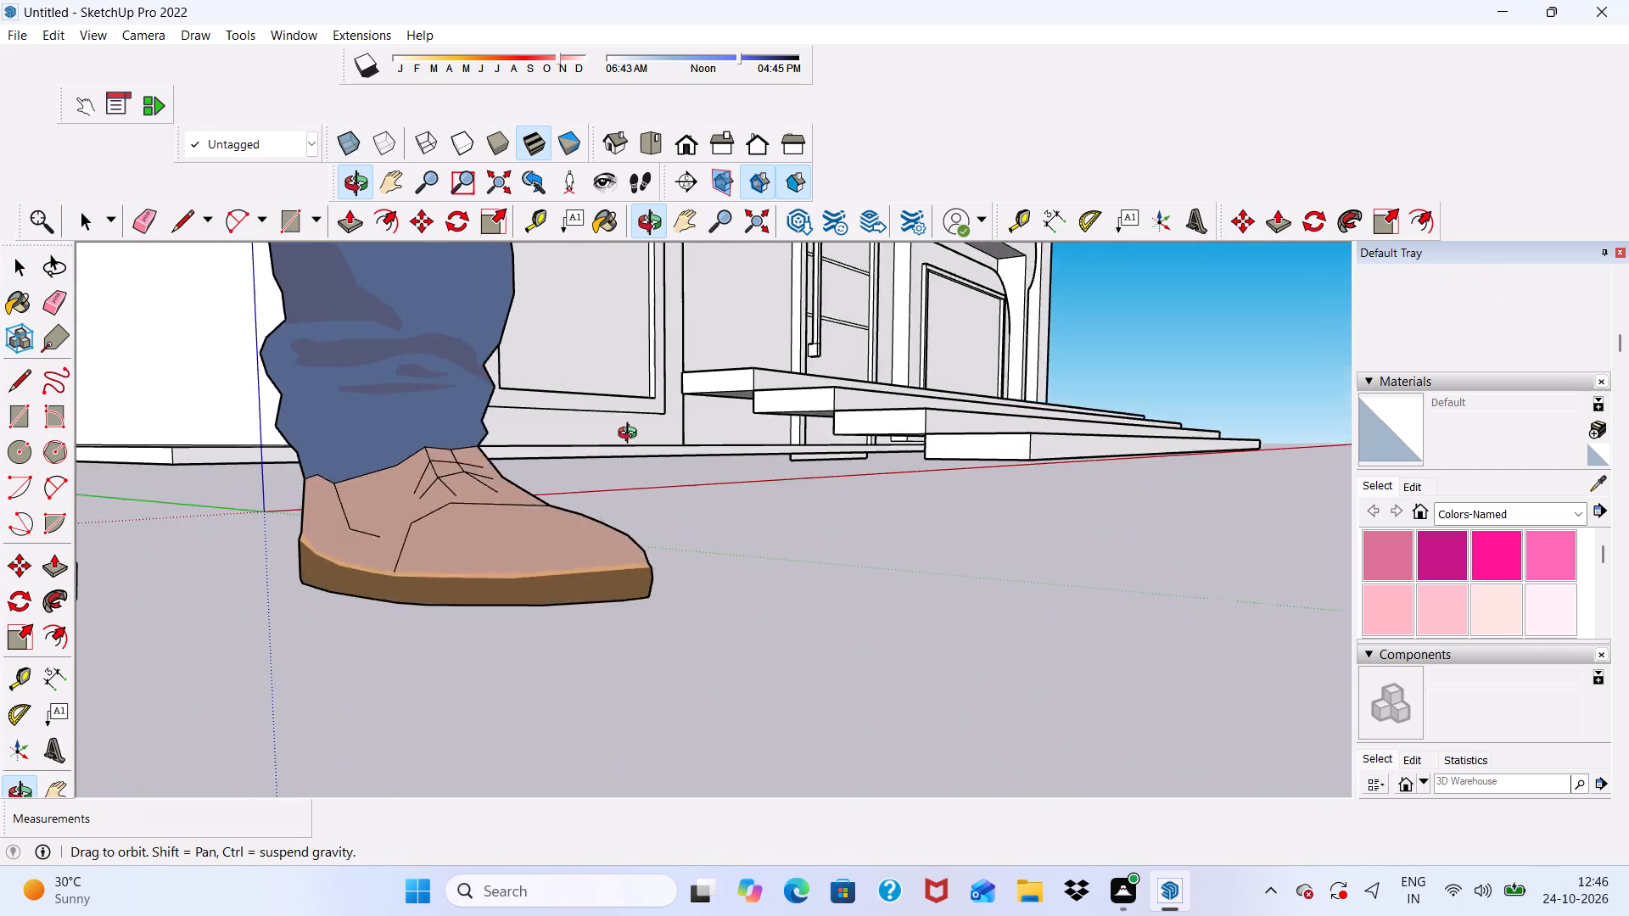
pyautogui.moveTo(631, 435); pyautogui.dragTo(874, 548, button='middle')
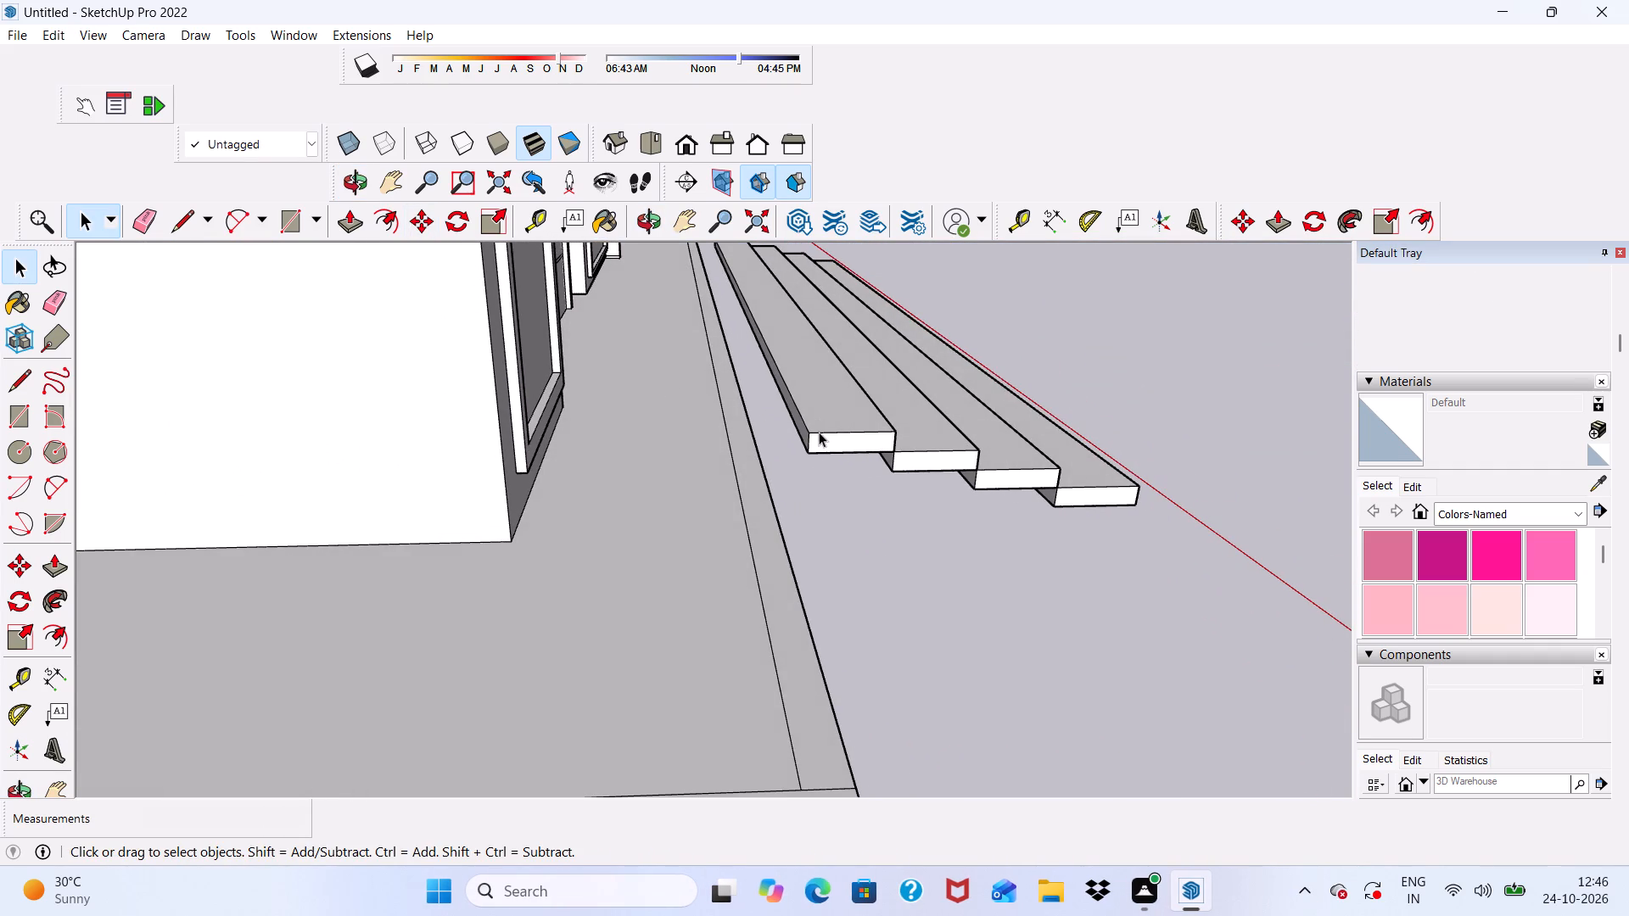
pyautogui.click(819, 432)
pyautogui.click(411, 226)
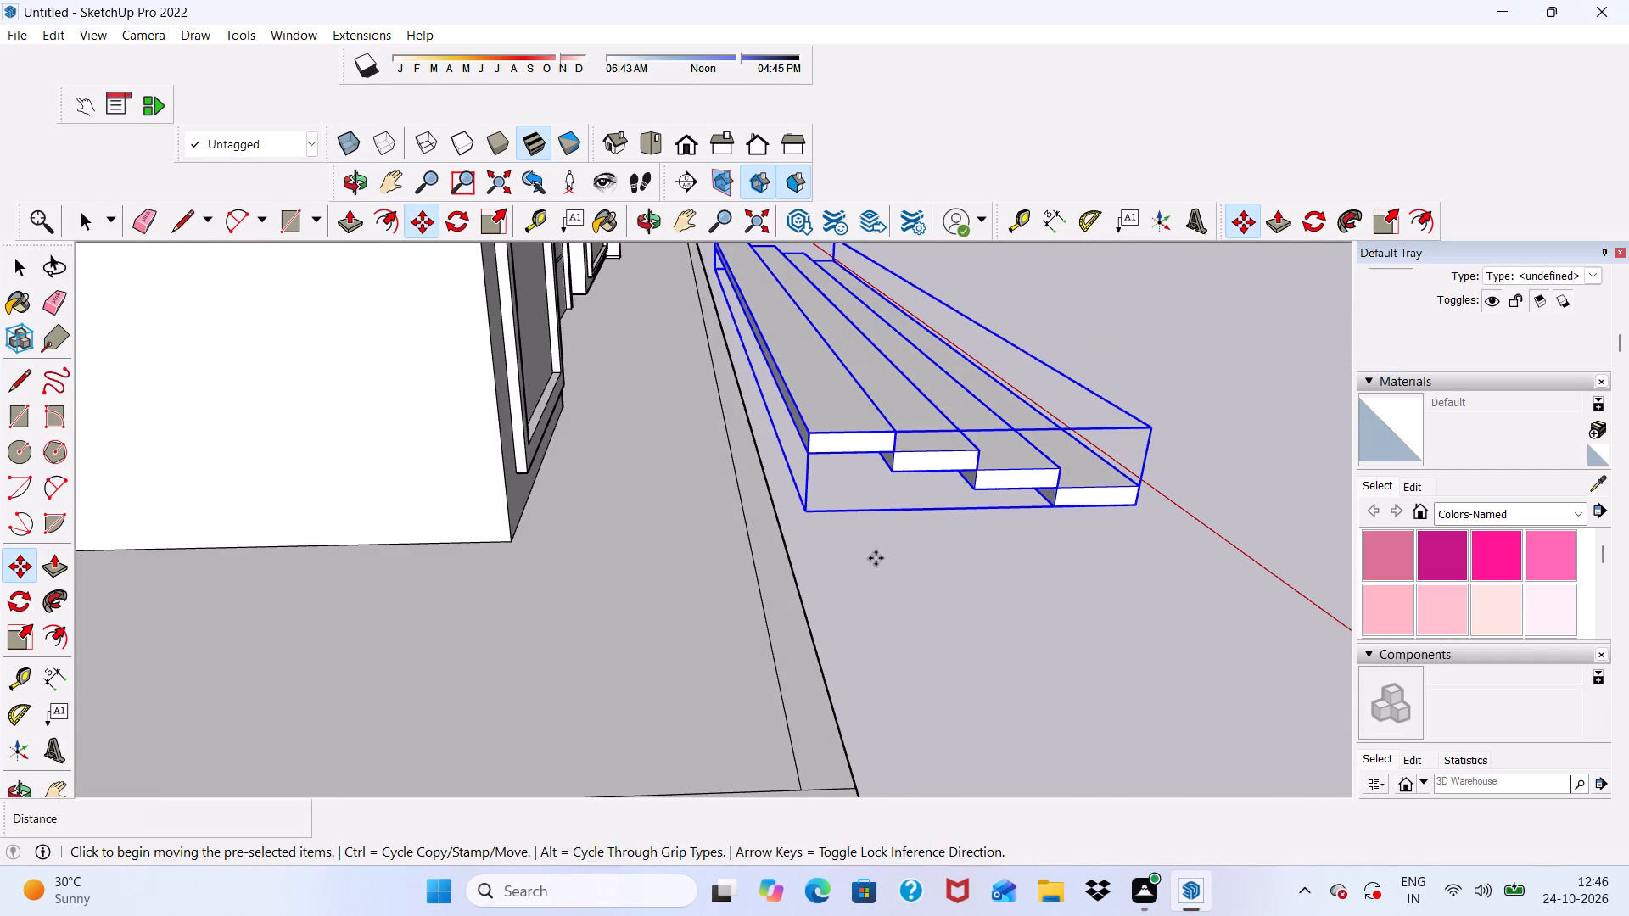
pyautogui.click(810, 511)
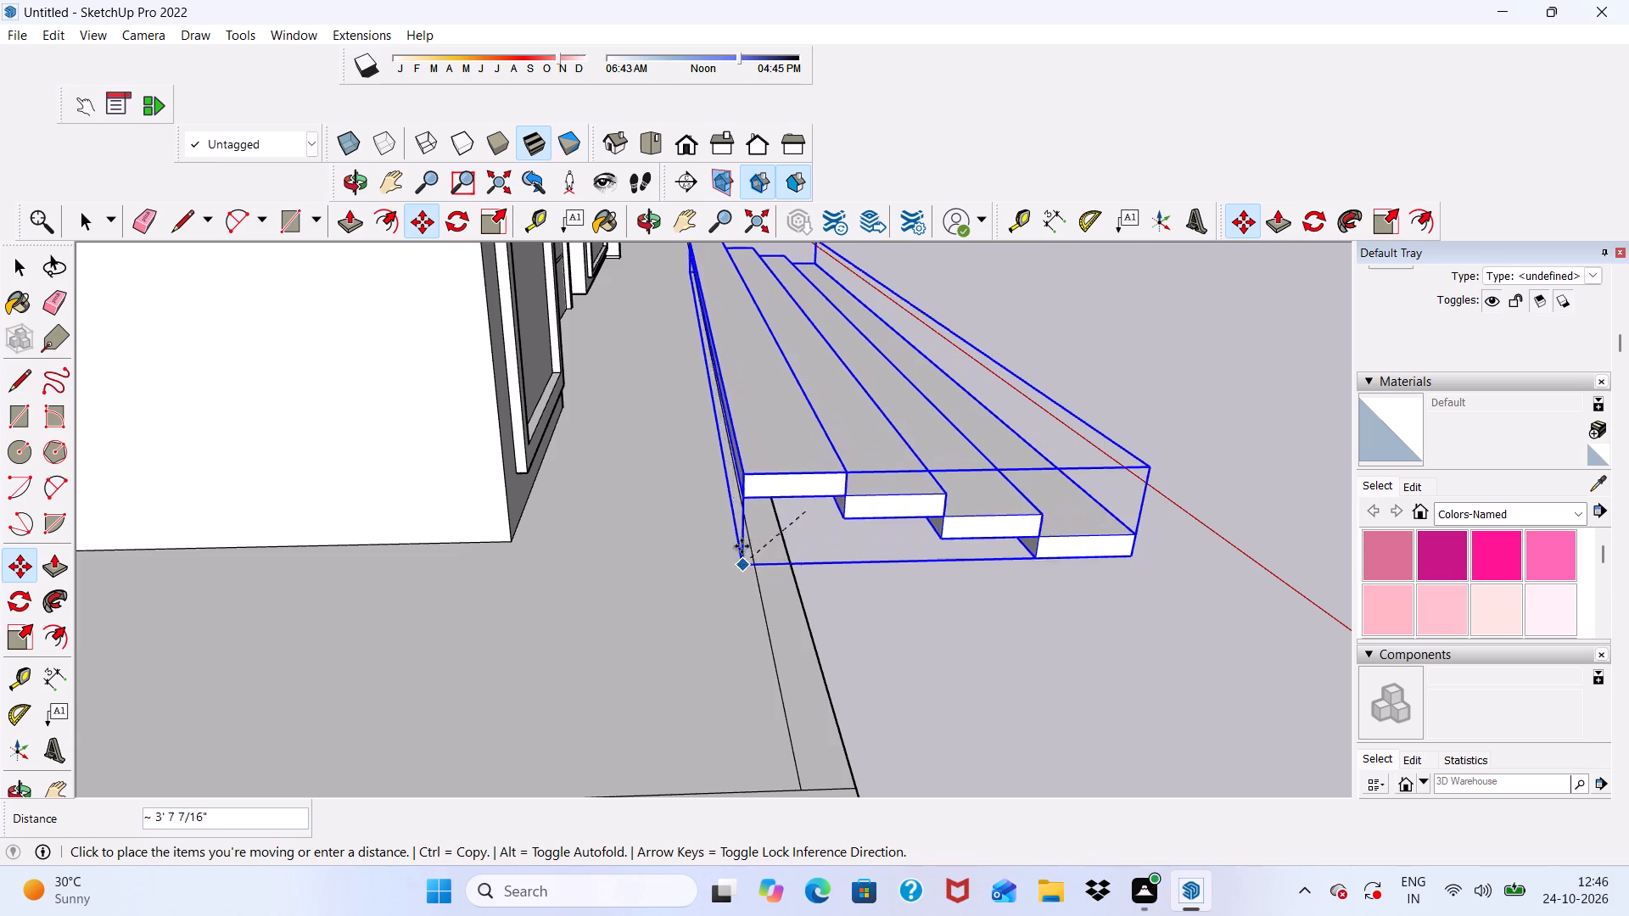
pyautogui.moveTo(754, 615); pyautogui.dragTo(759, 654)
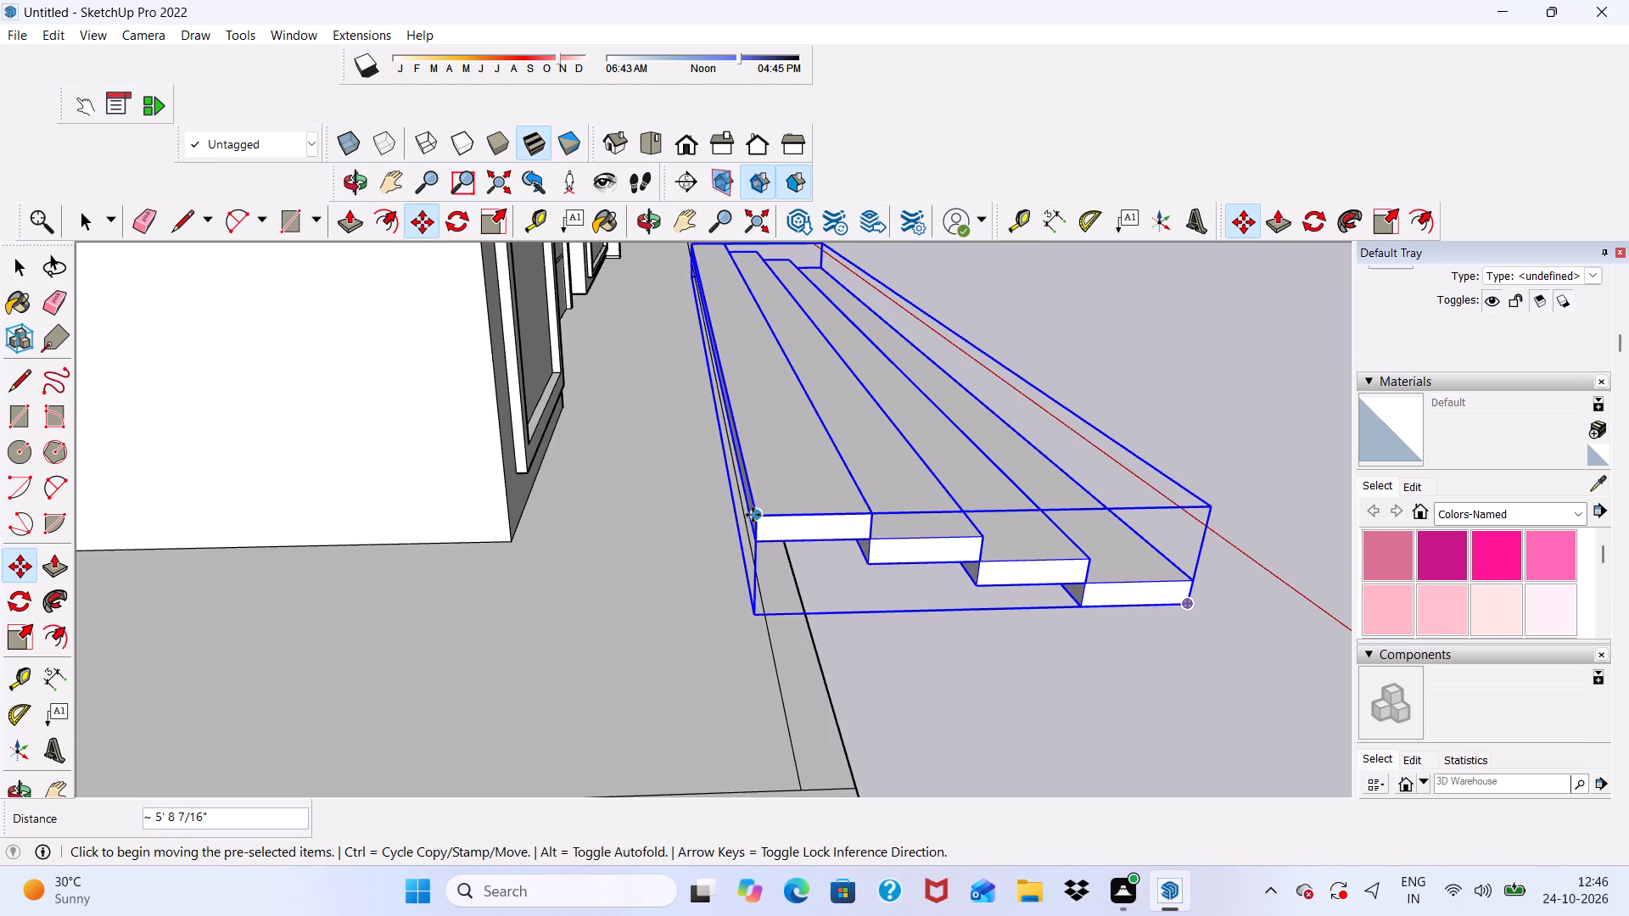
pyautogui.moveTo(753, 516); pyautogui.dragTo(753, 501)
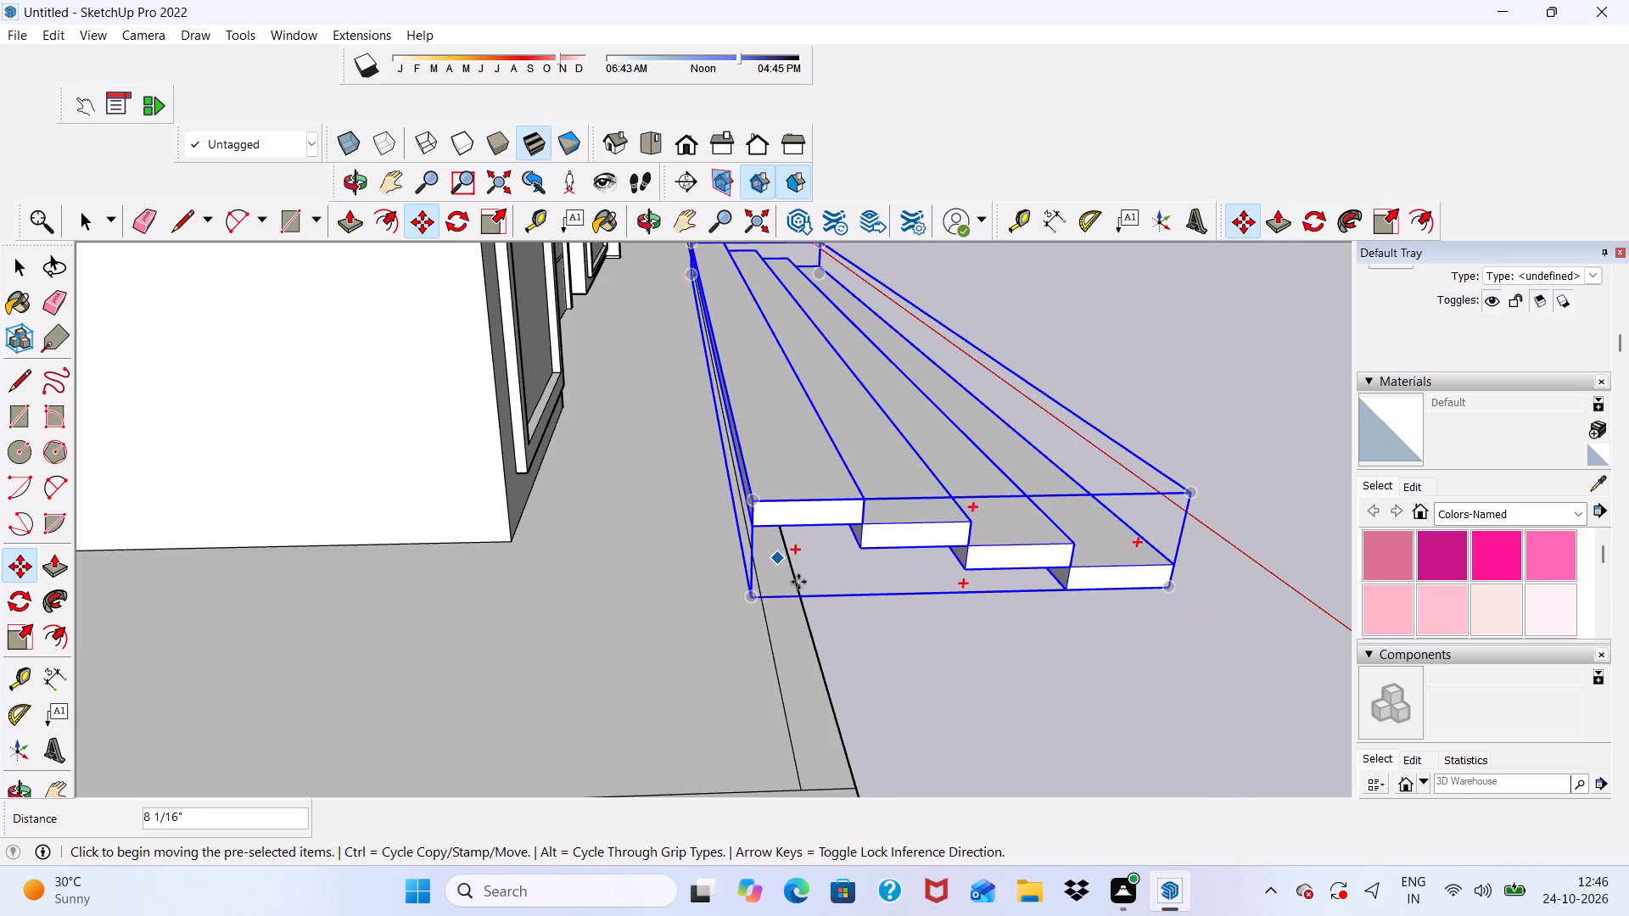
pyautogui.click(941, 706)
pyautogui.click(915, 642)
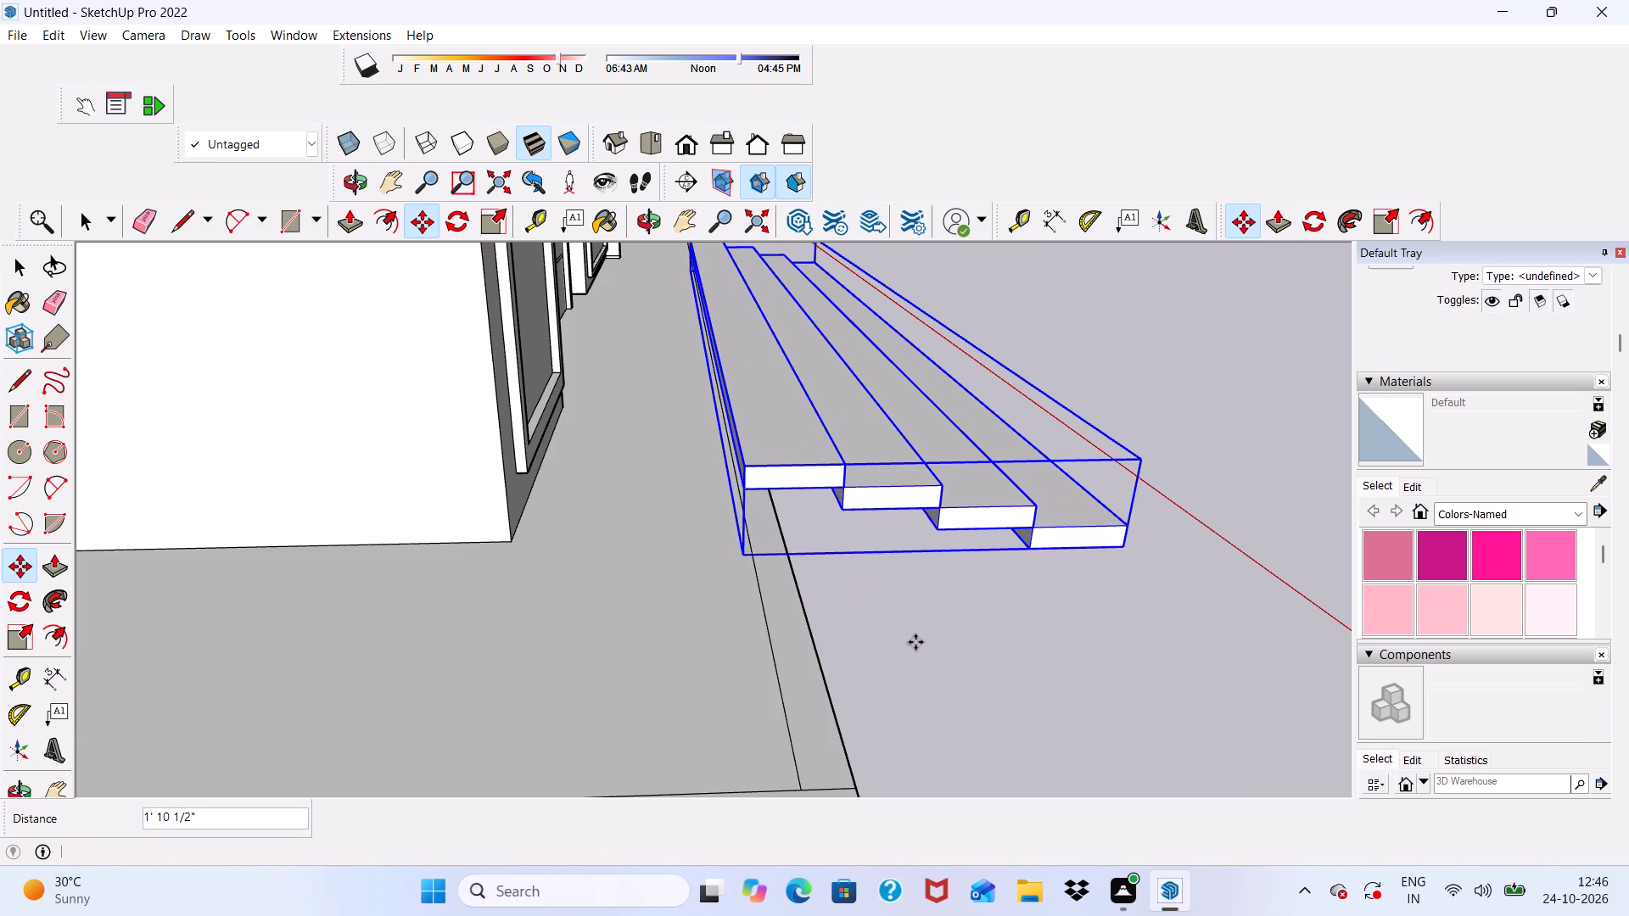
pyautogui.press('space')
pyautogui.click(915, 640)
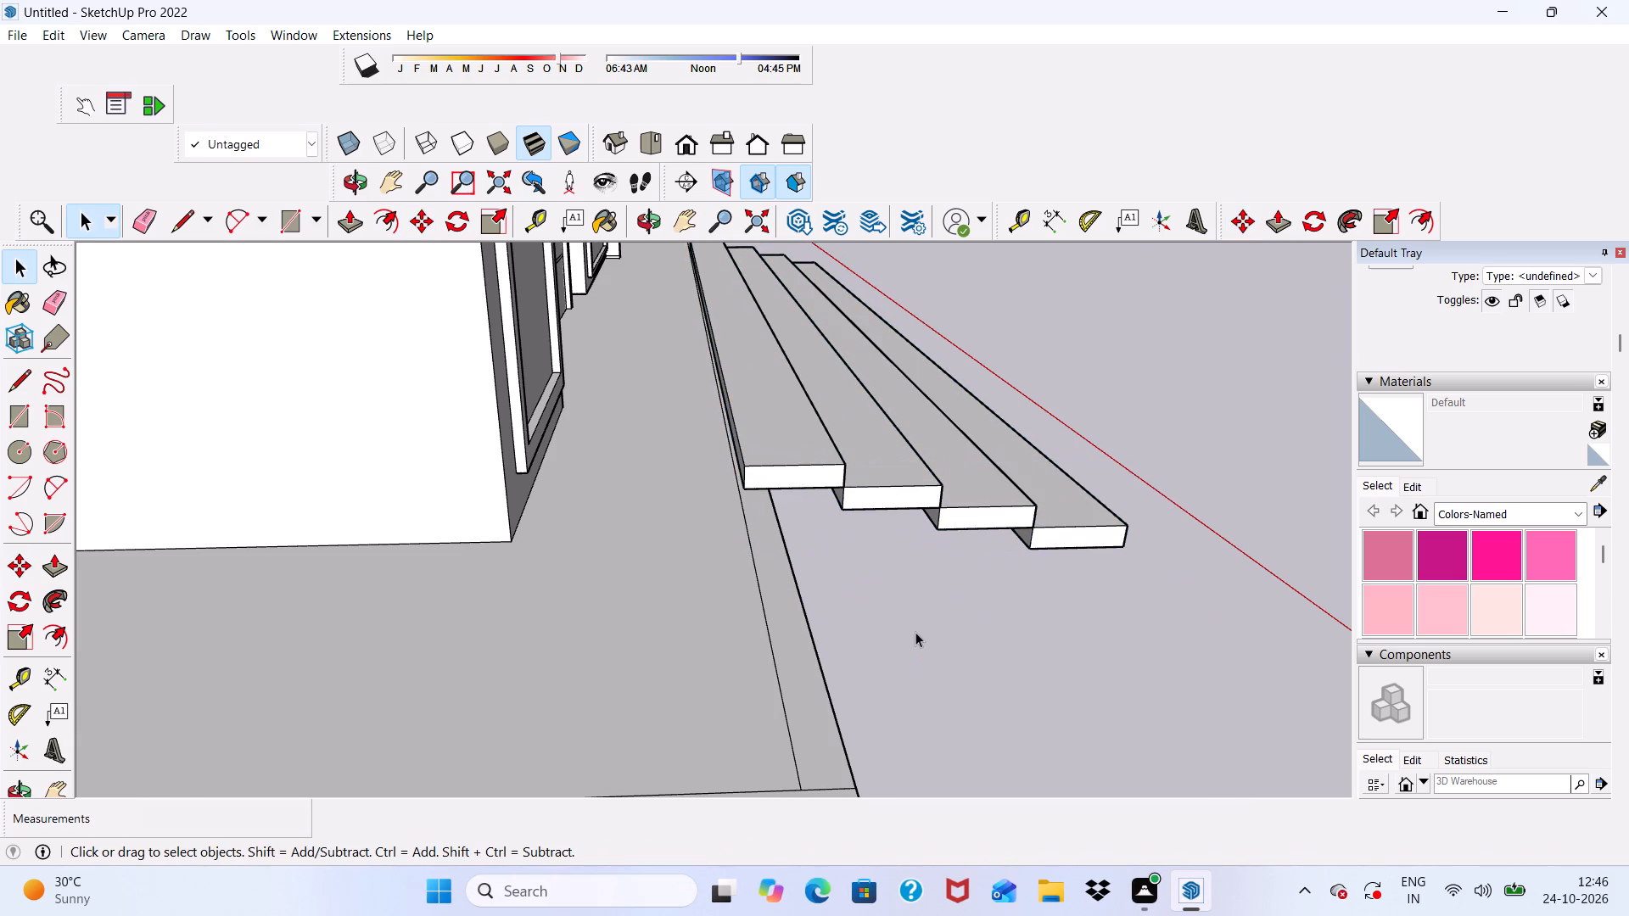
# Move the staircase group by its top back corner to bring its top step toward the base slab's front border.
pyautogui.scroll(-1, 915, 632)
pyautogui.moveTo(915, 631); pyautogui.dragTo(753, 574, button='middle')
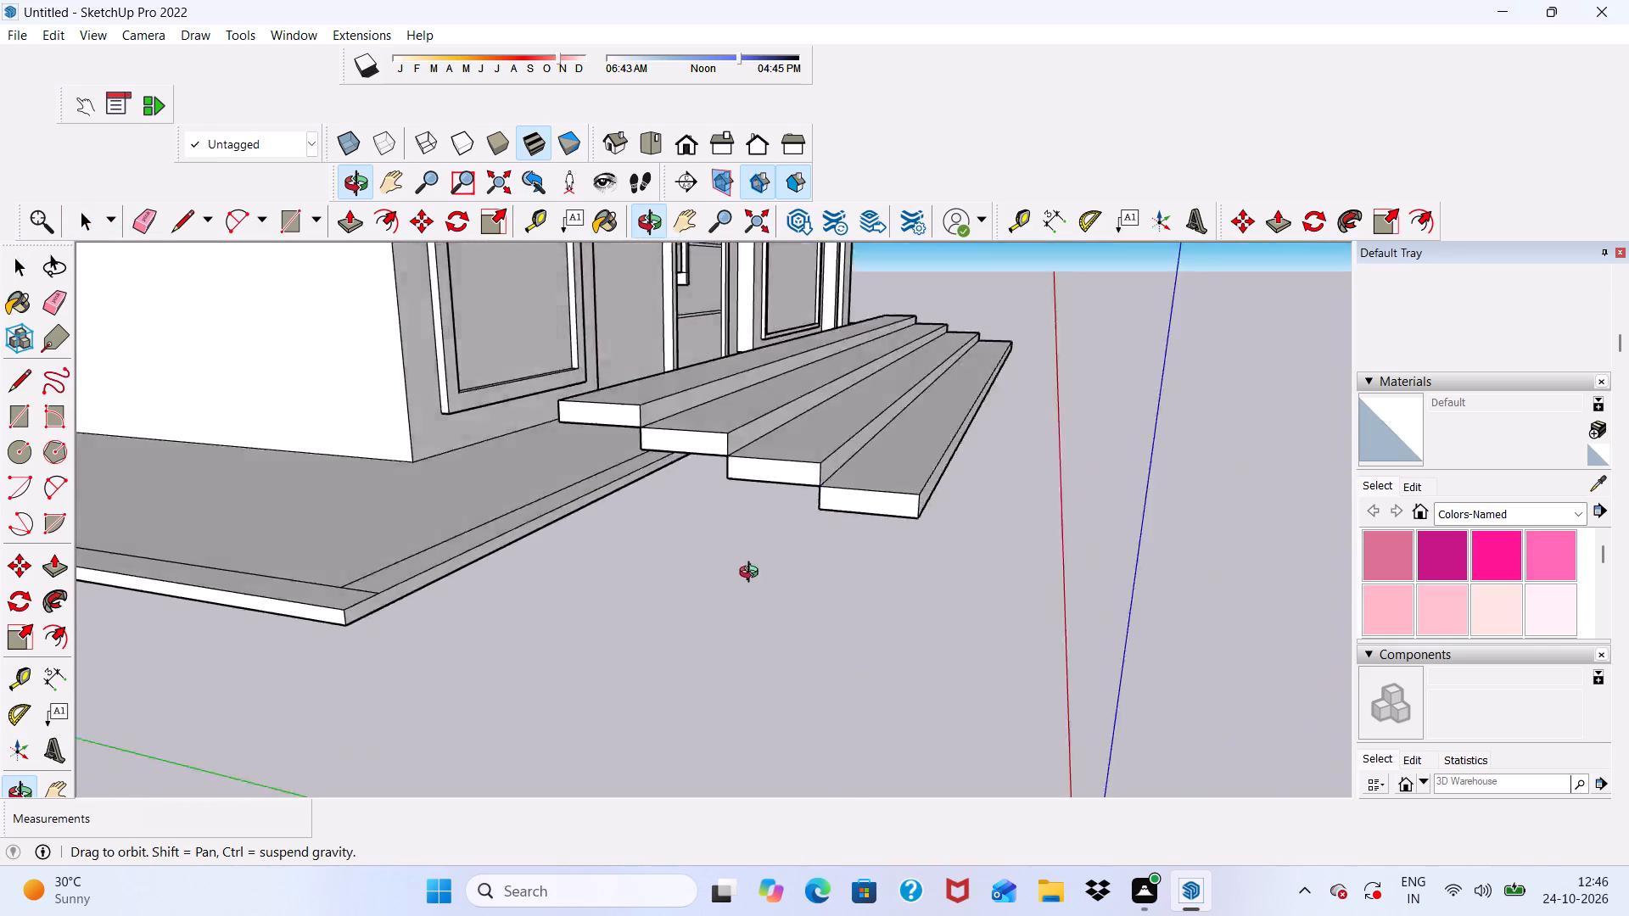
pyautogui.moveTo(753, 574); pyautogui.dragTo(826, 656, button='middle')
pyautogui.scroll(4, 848, 614)
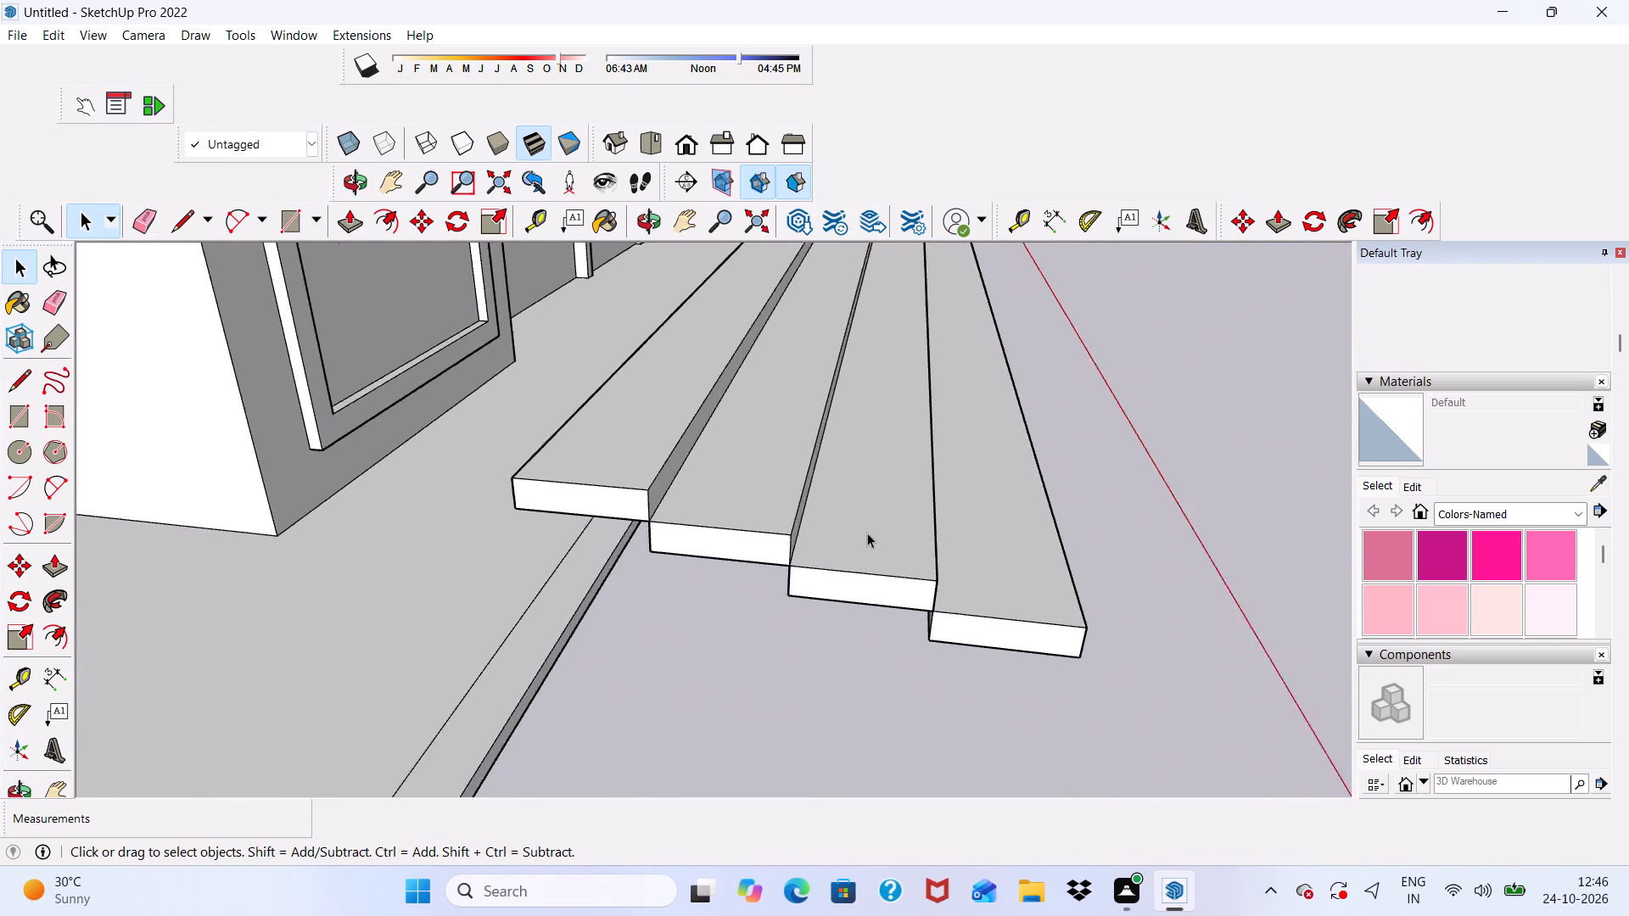
pyautogui.scroll(-1, 868, 529)
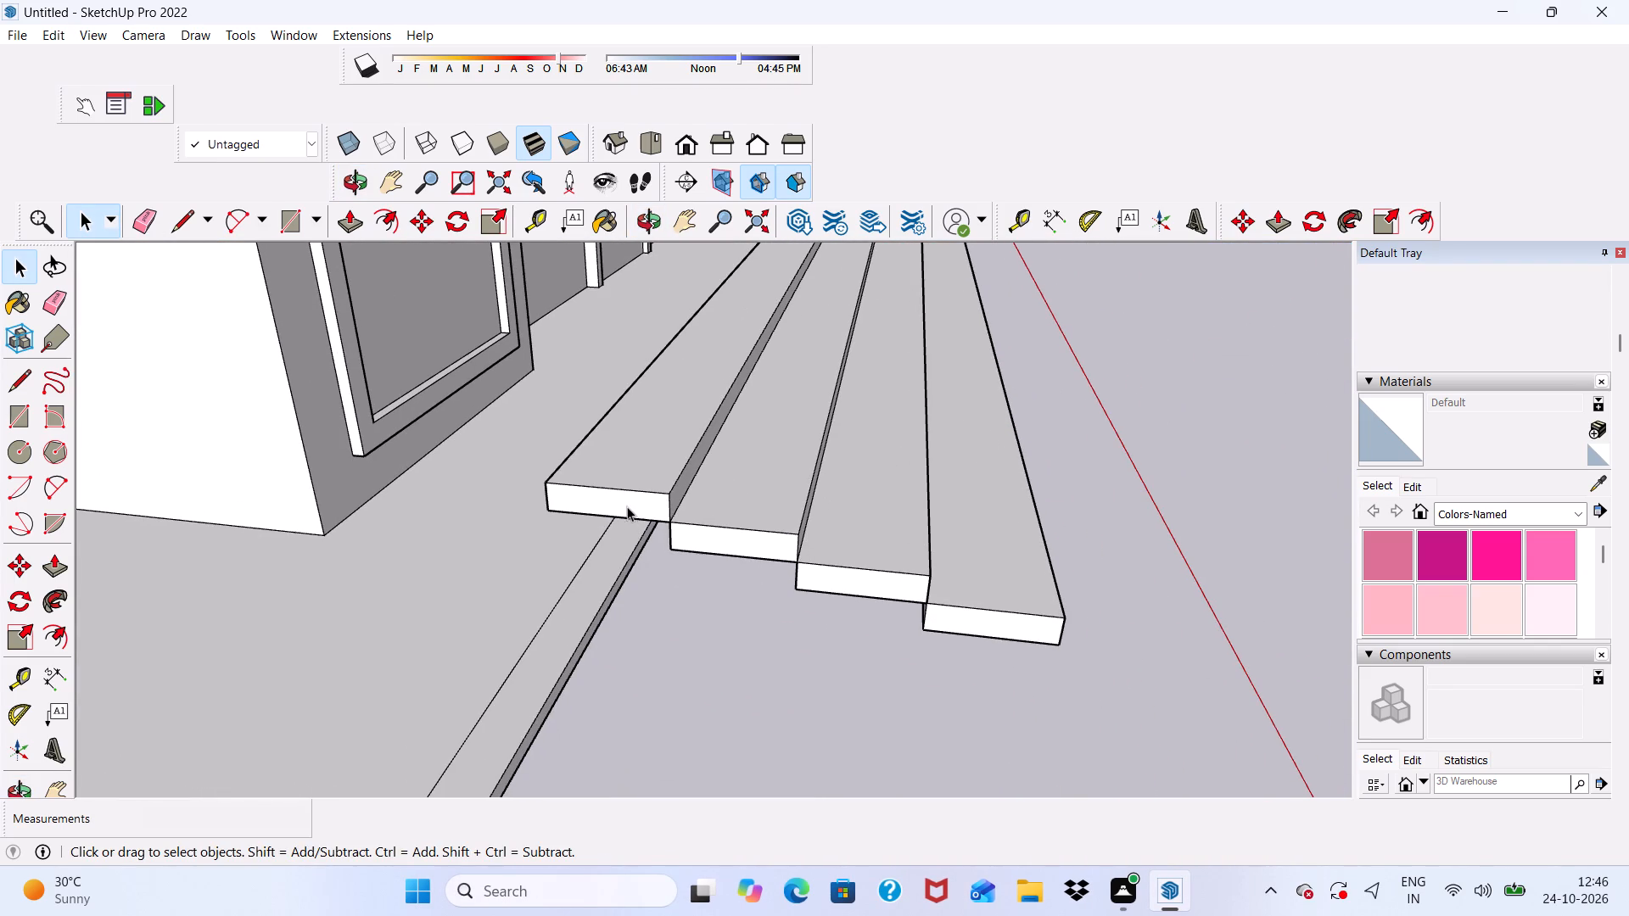
pyautogui.click(627, 504)
pyautogui.click(419, 220)
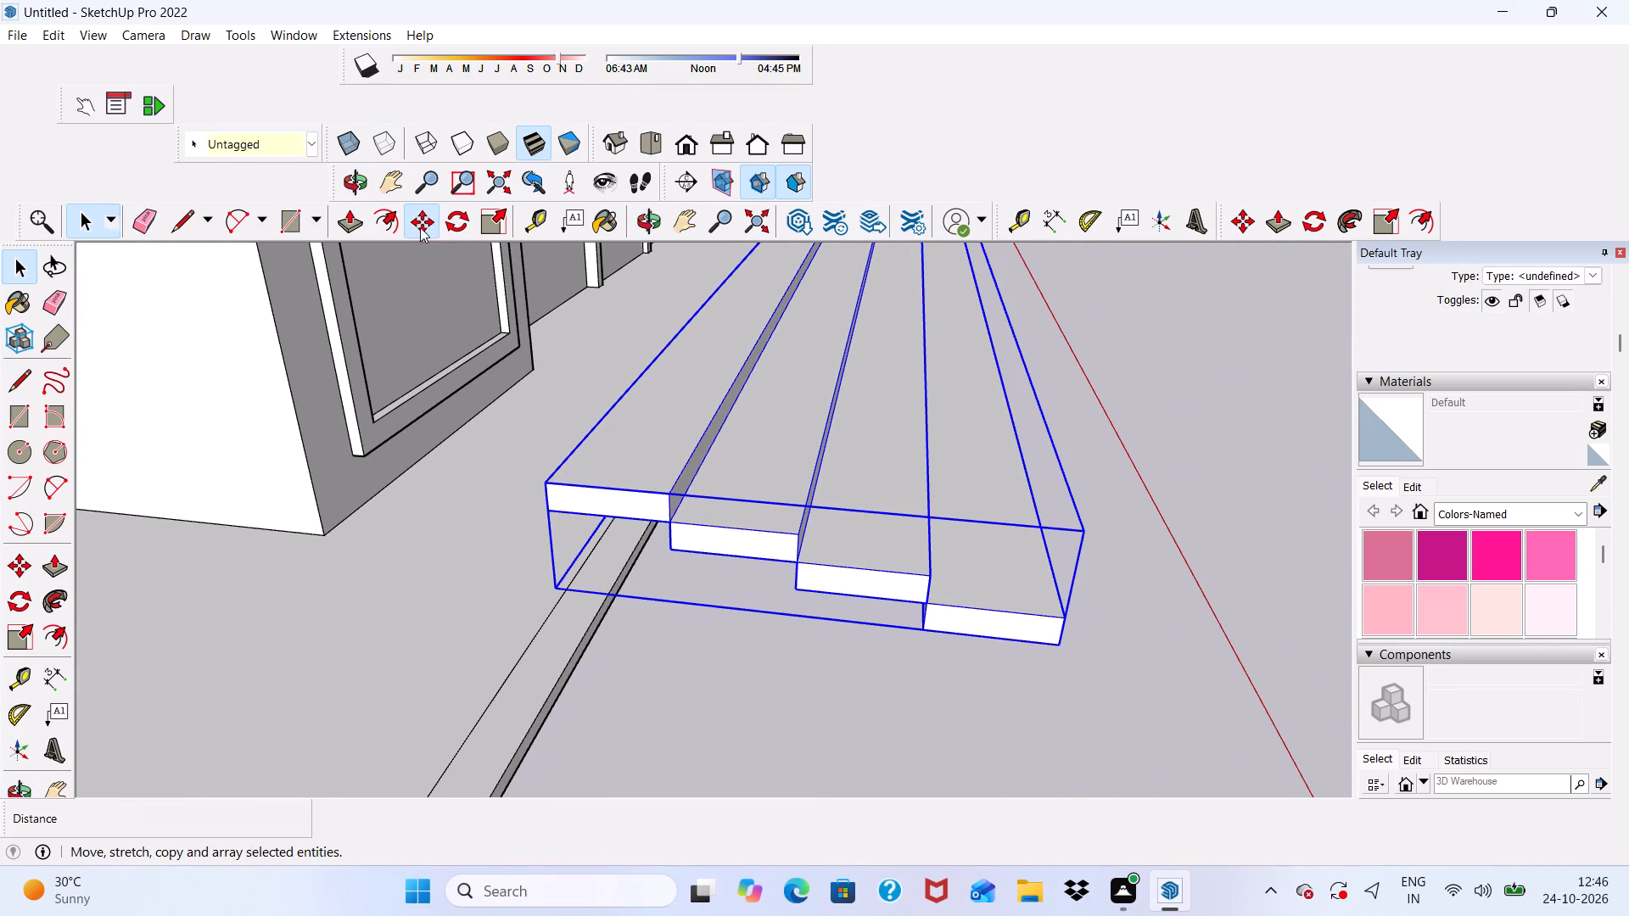
pyautogui.moveTo(548, 483); pyautogui.dragTo(578, 542)
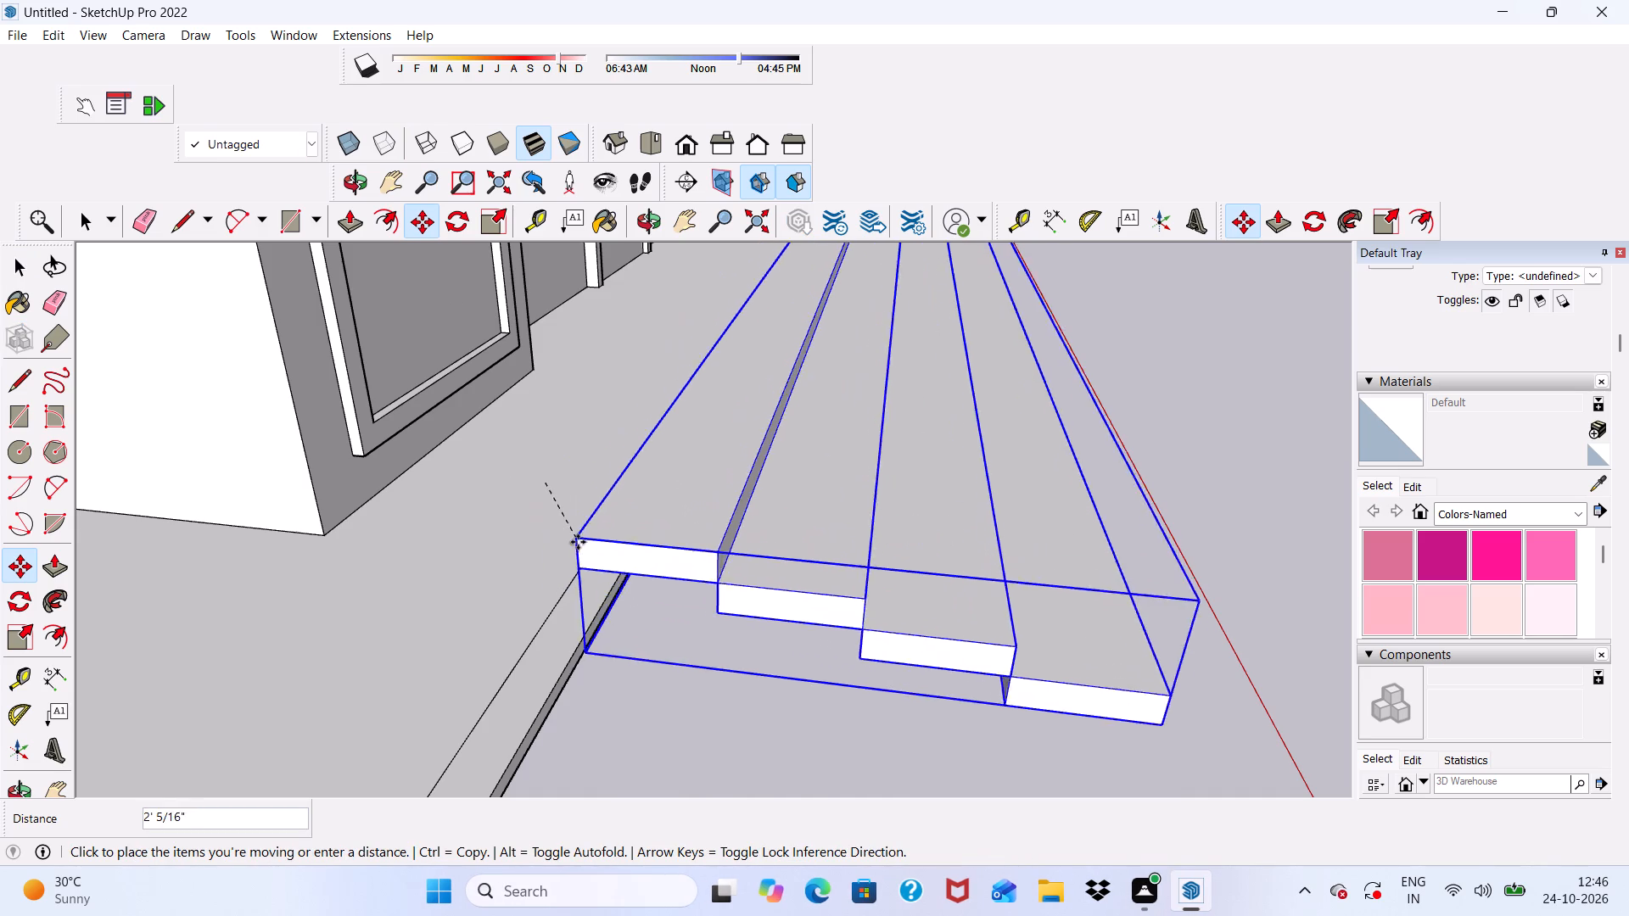
pyautogui.moveTo(578, 542); pyautogui.dragTo(547, 665)
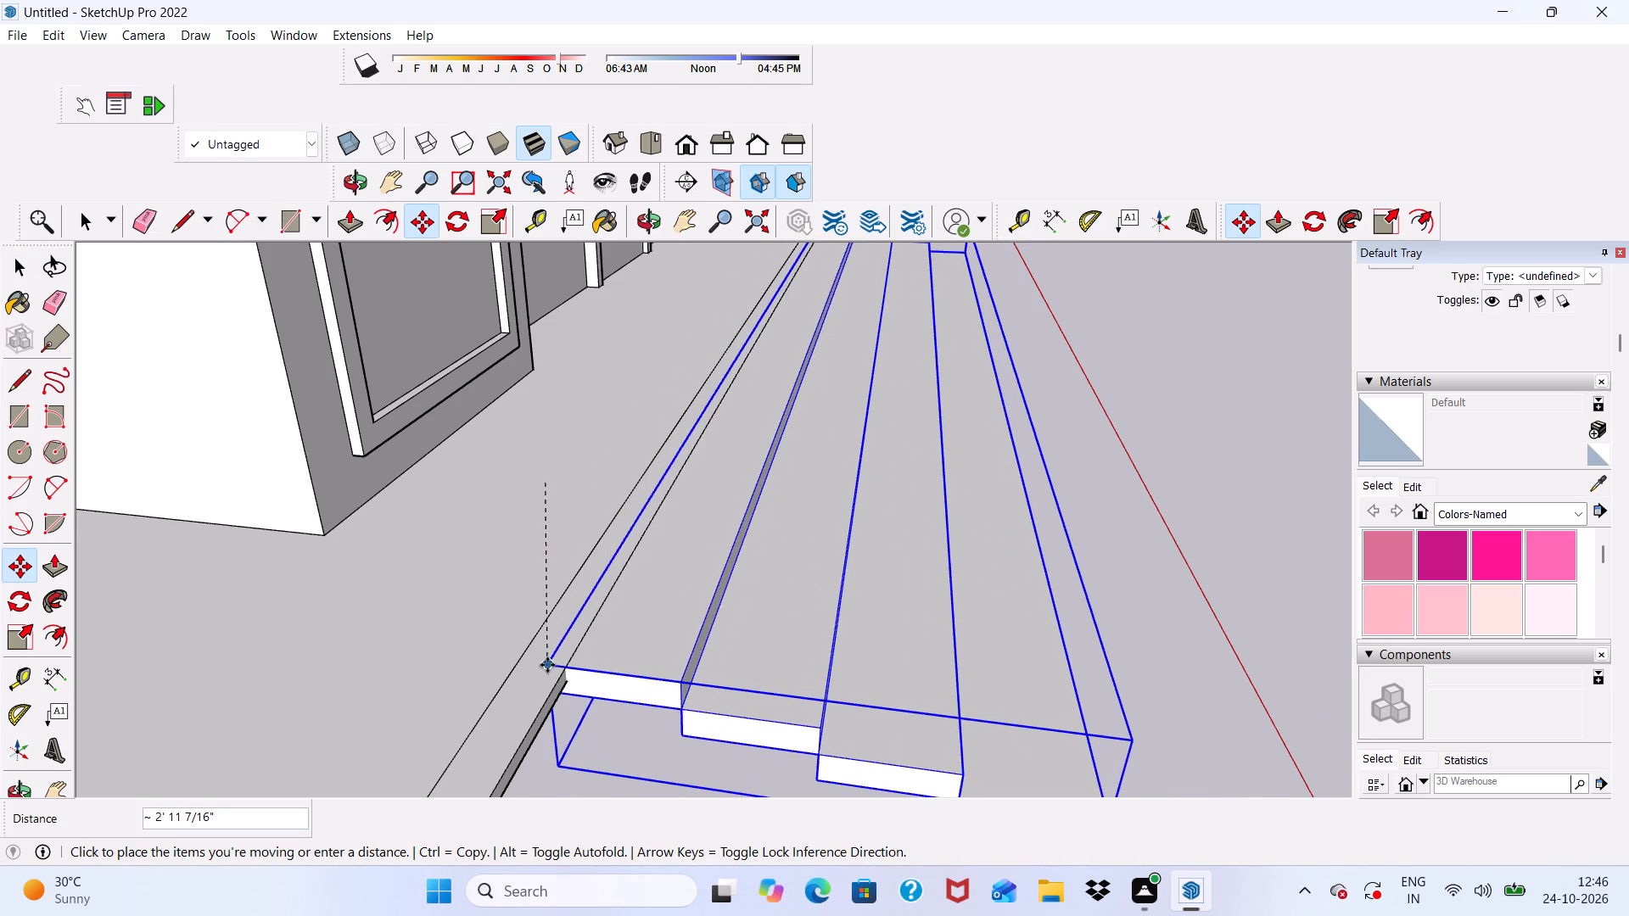
pyautogui.moveTo(547, 665); pyautogui.dragTo(513, 645)
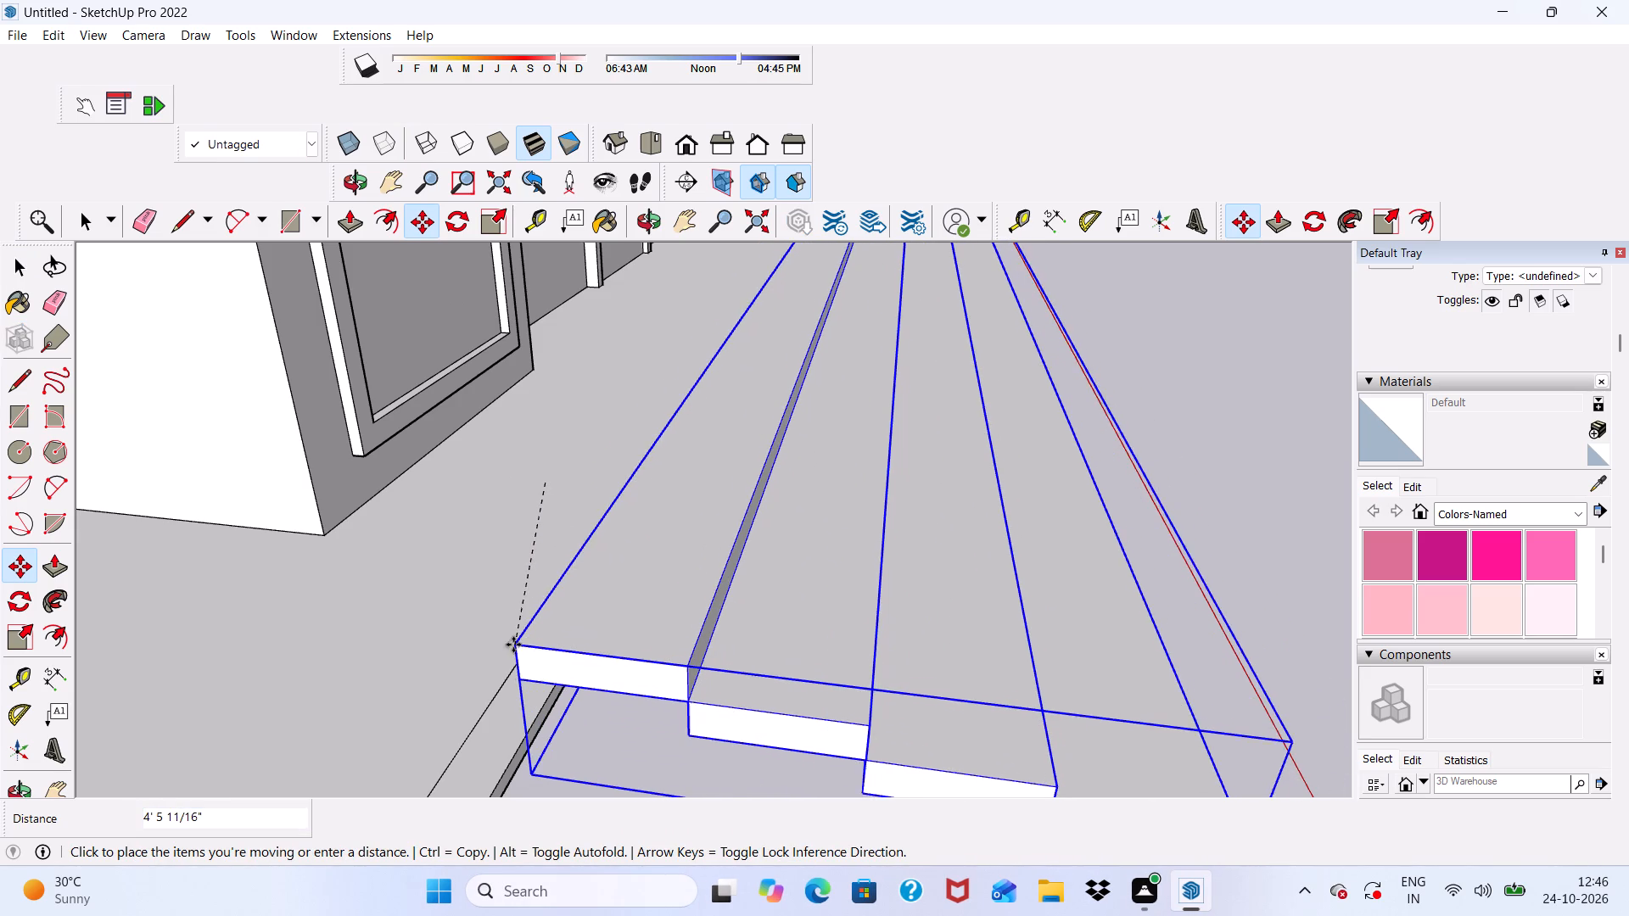
pyautogui.moveTo(513, 645); pyautogui.dragTo(504, 667)
pyautogui.scroll(-4, 494, 584)
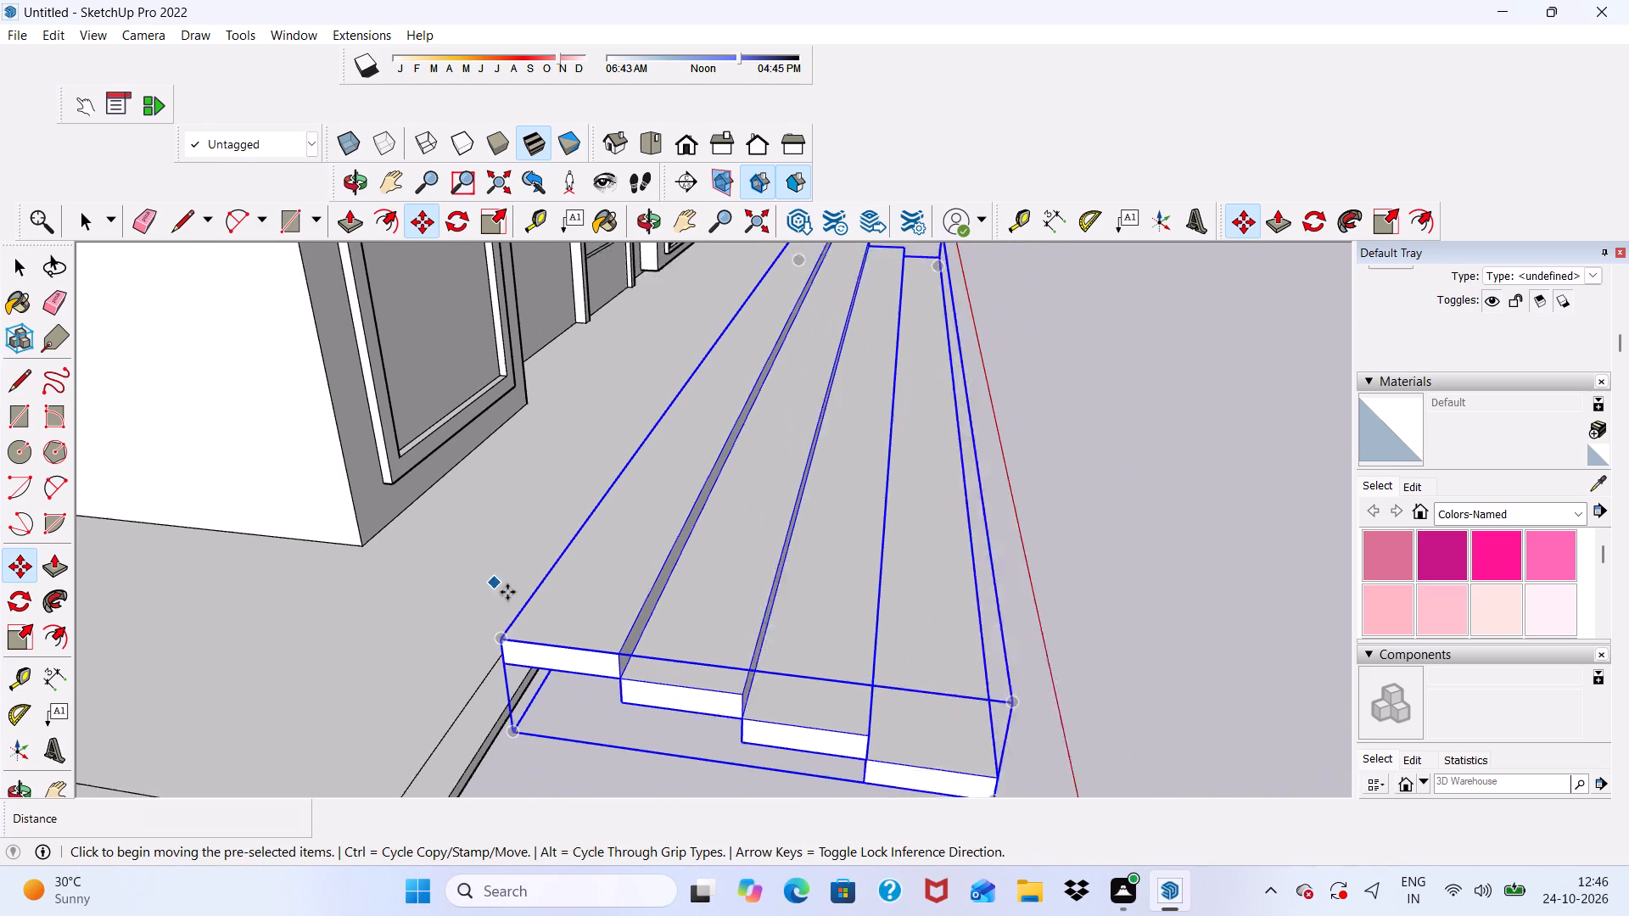
# Move the staircase group about 1' 3" along the base slab's front edge and shift its top step back over the slab border.
pyautogui.click(1075, 569)
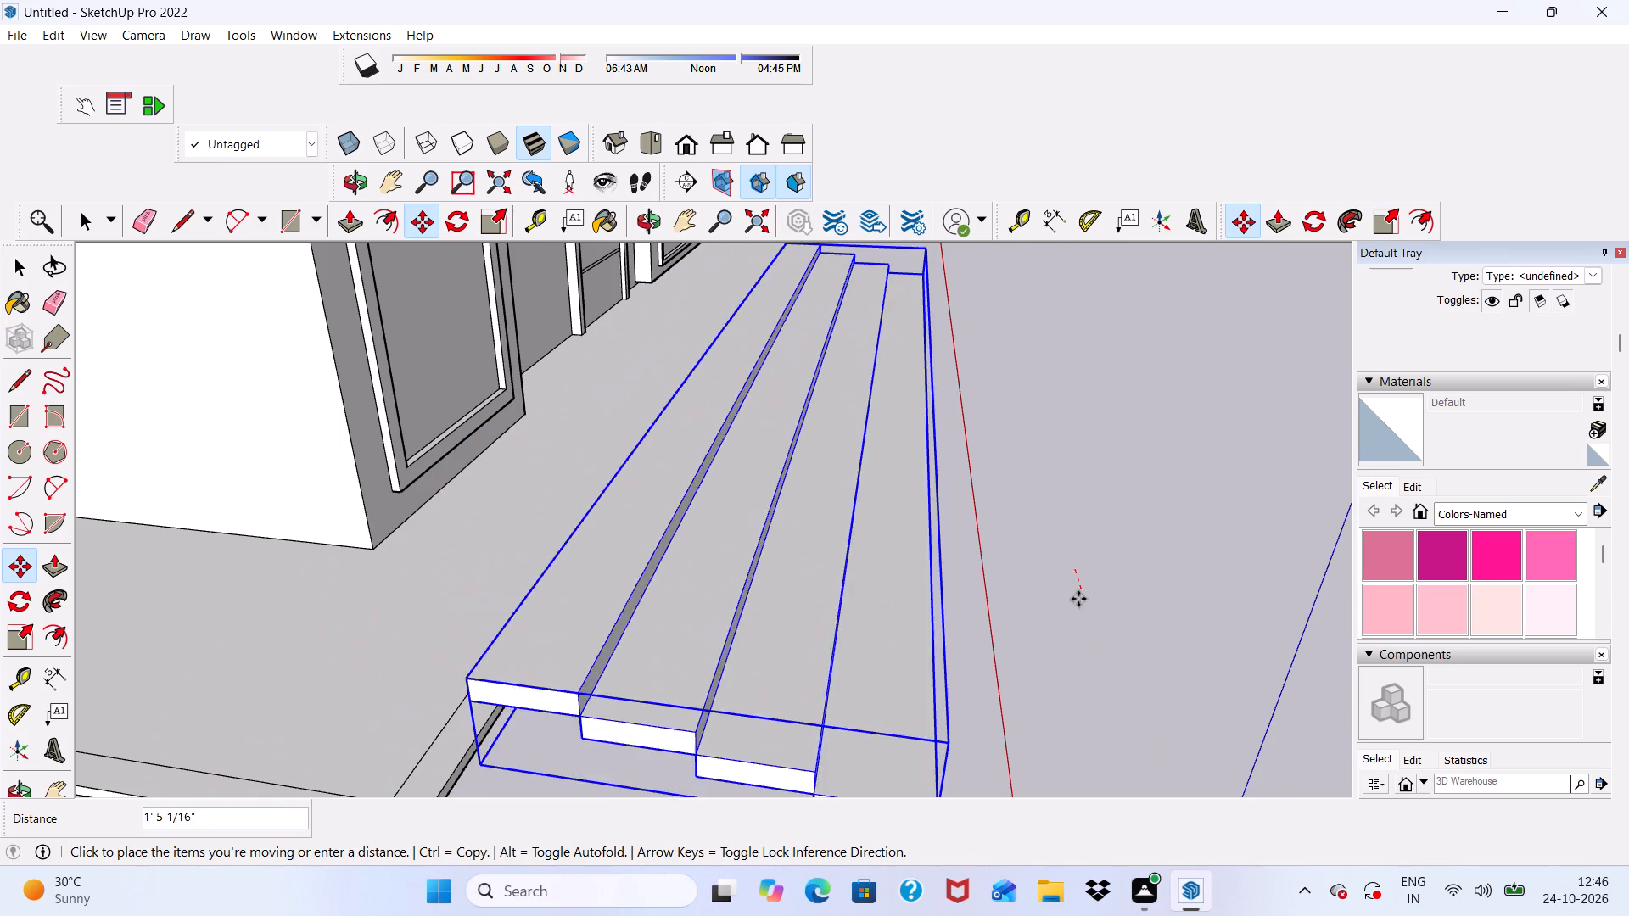
pyautogui.click(1096, 595)
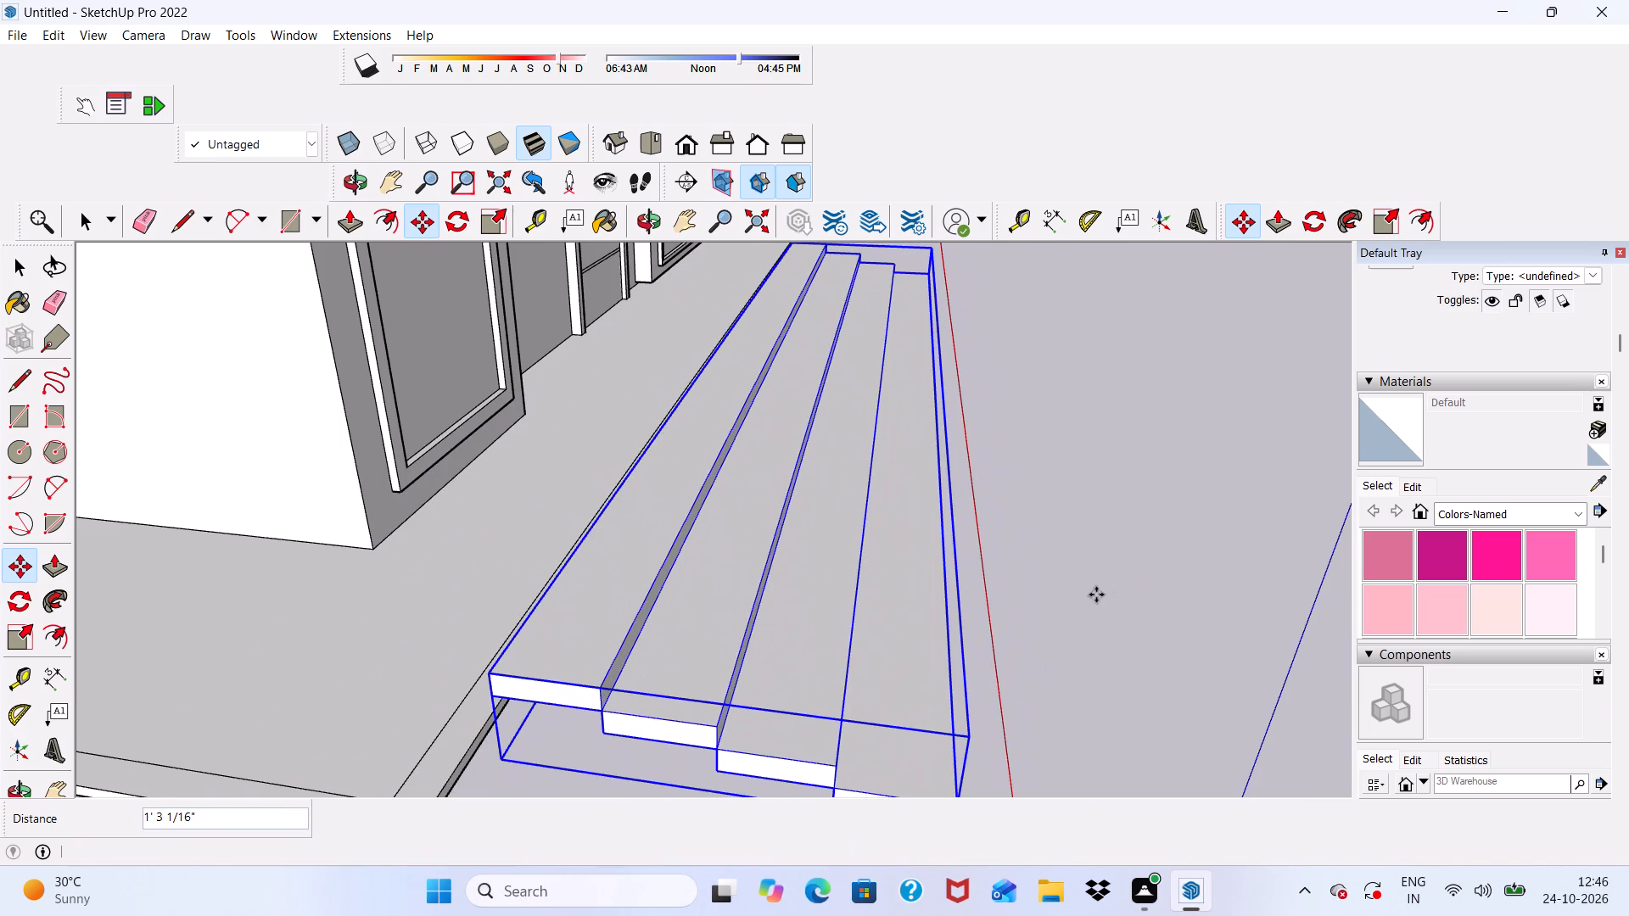
pyautogui.moveTo(490, 684); pyautogui.dragTo(498, 667)
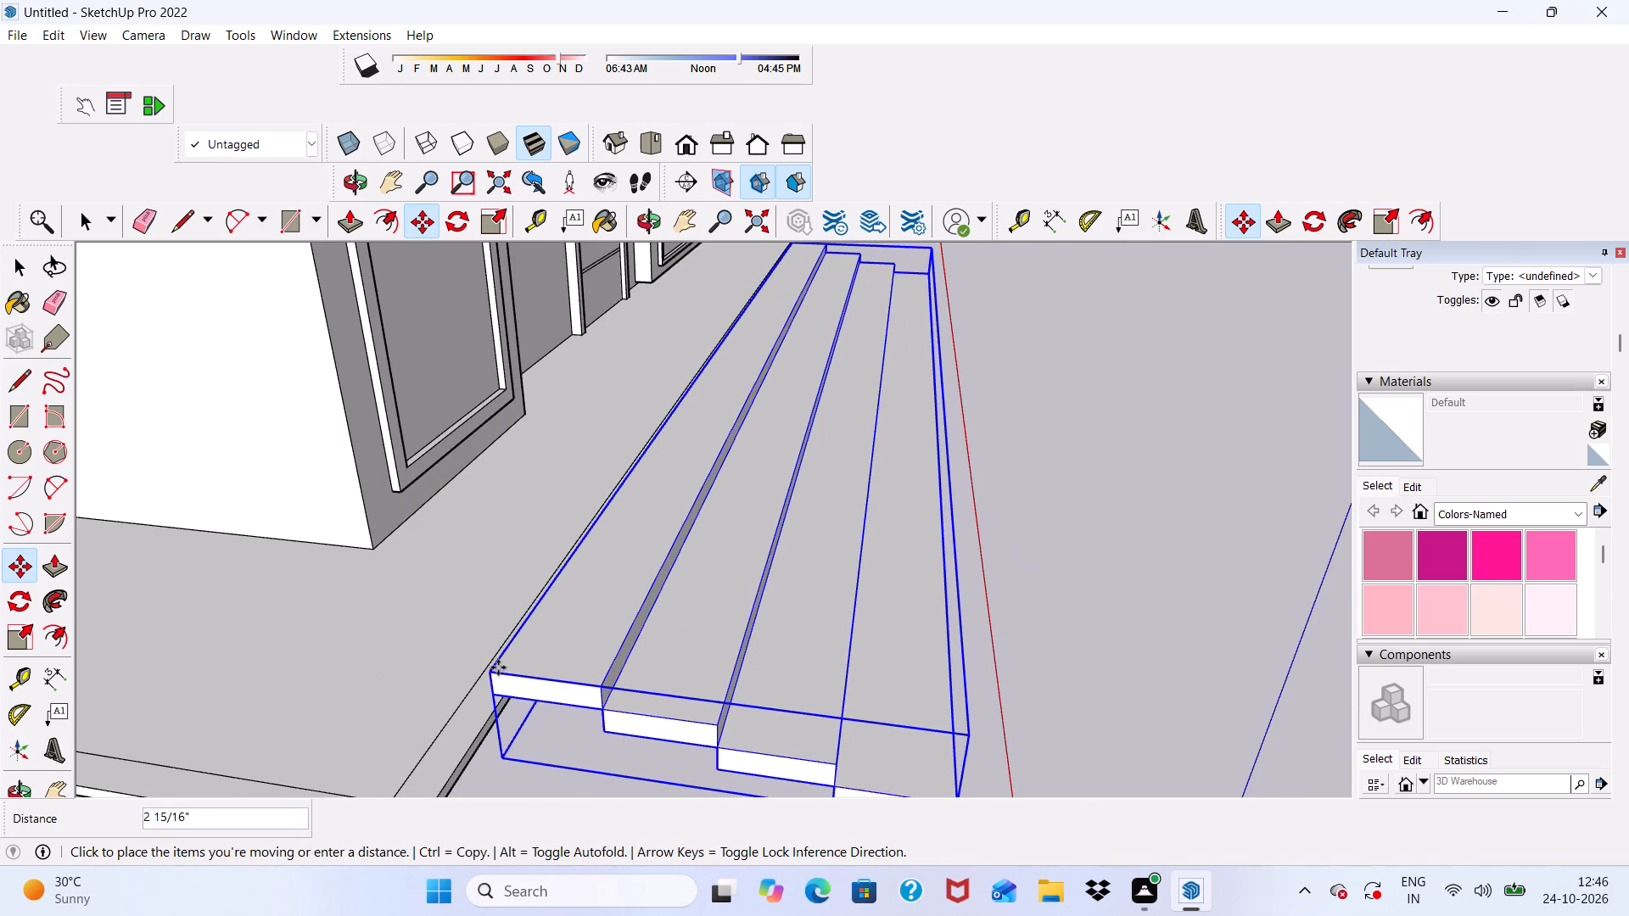
pyautogui.moveTo(498, 667); pyautogui.dragTo(507, 648)
pyautogui.scroll(-1, 599, 636)
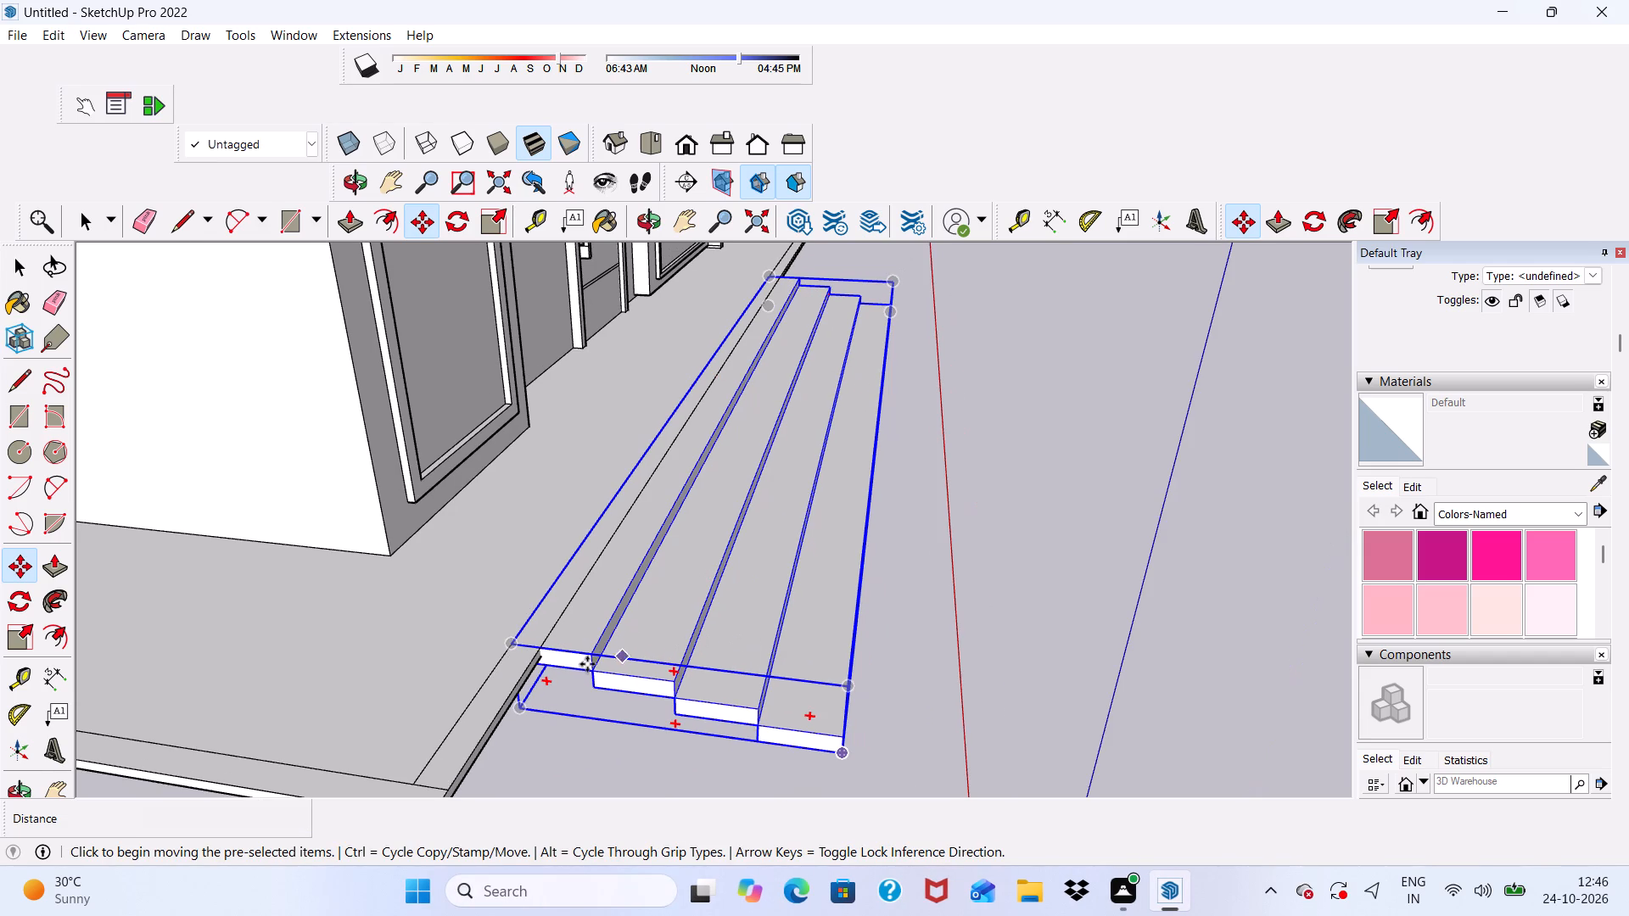
# Move the staircase group about 8" outward to the base slab's front edge, nudge it 3/16" further, and deselect it.
pyautogui.moveTo(581, 660); pyautogui.dragTo(606, 667)
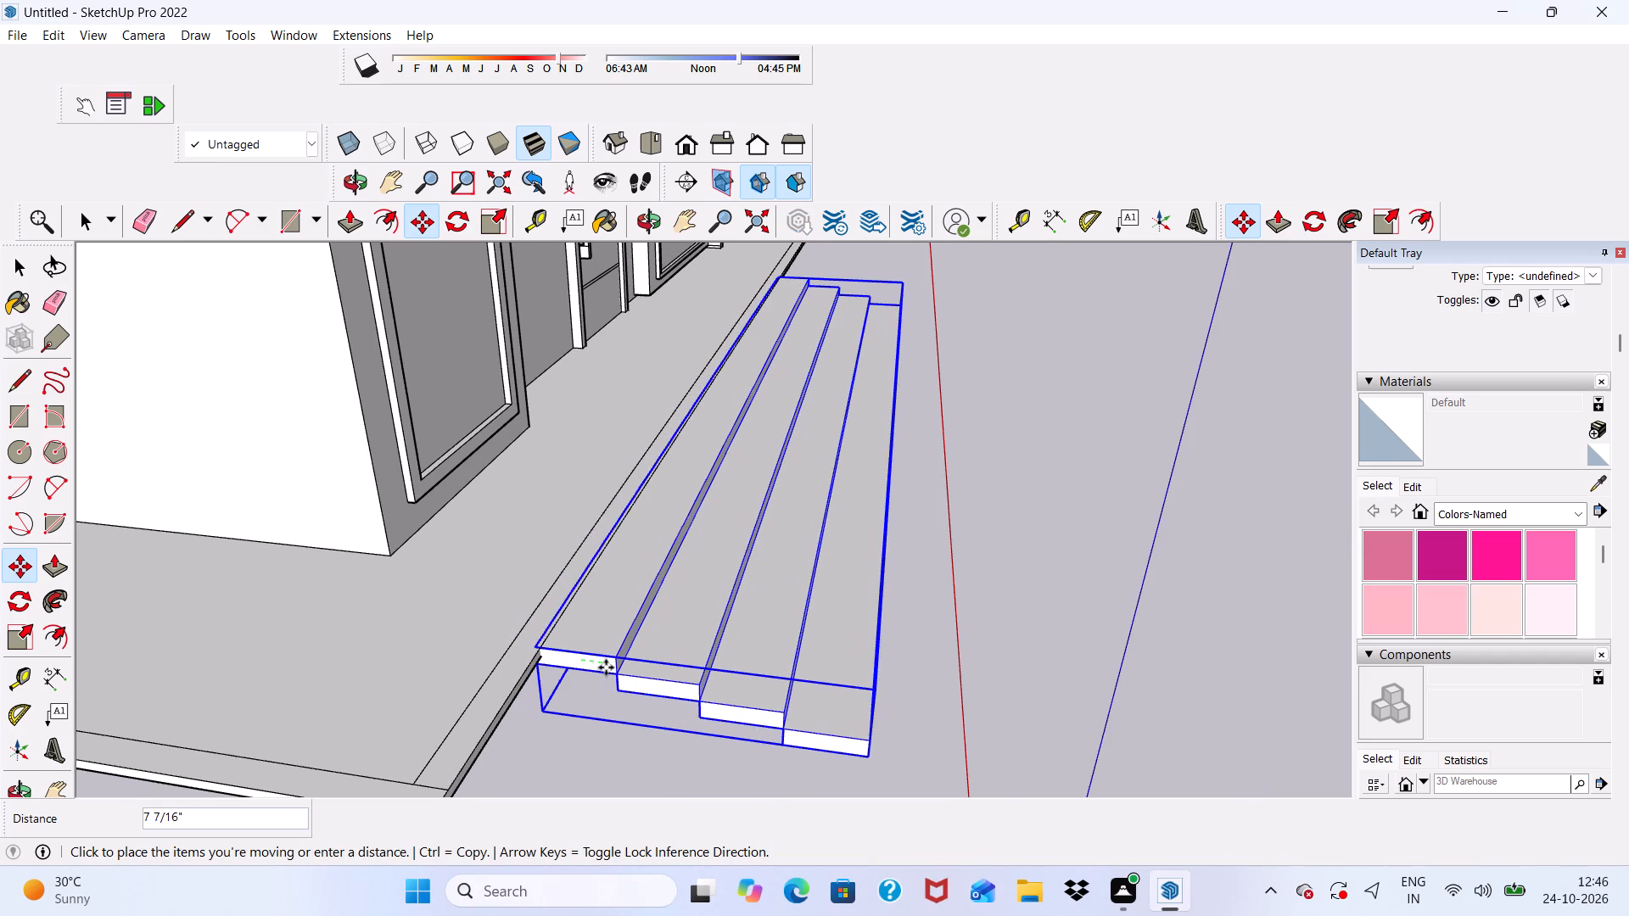
pyautogui.moveTo(606, 667); pyautogui.dragTo(607, 668)
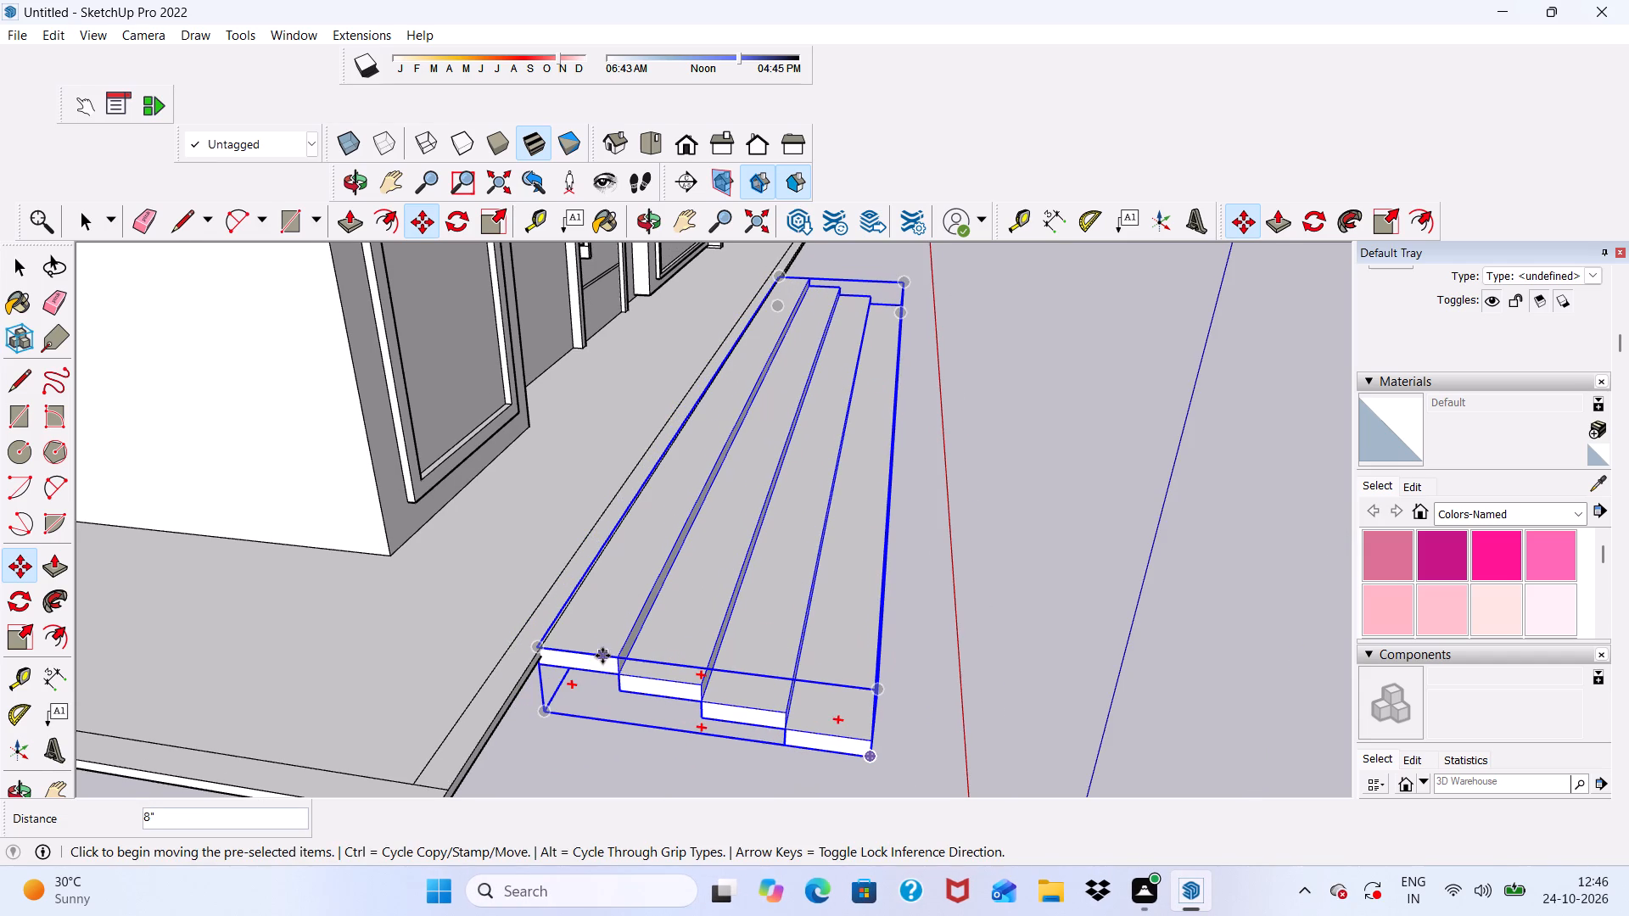
pyautogui.moveTo(614, 658); pyautogui.dragTo(624, 660)
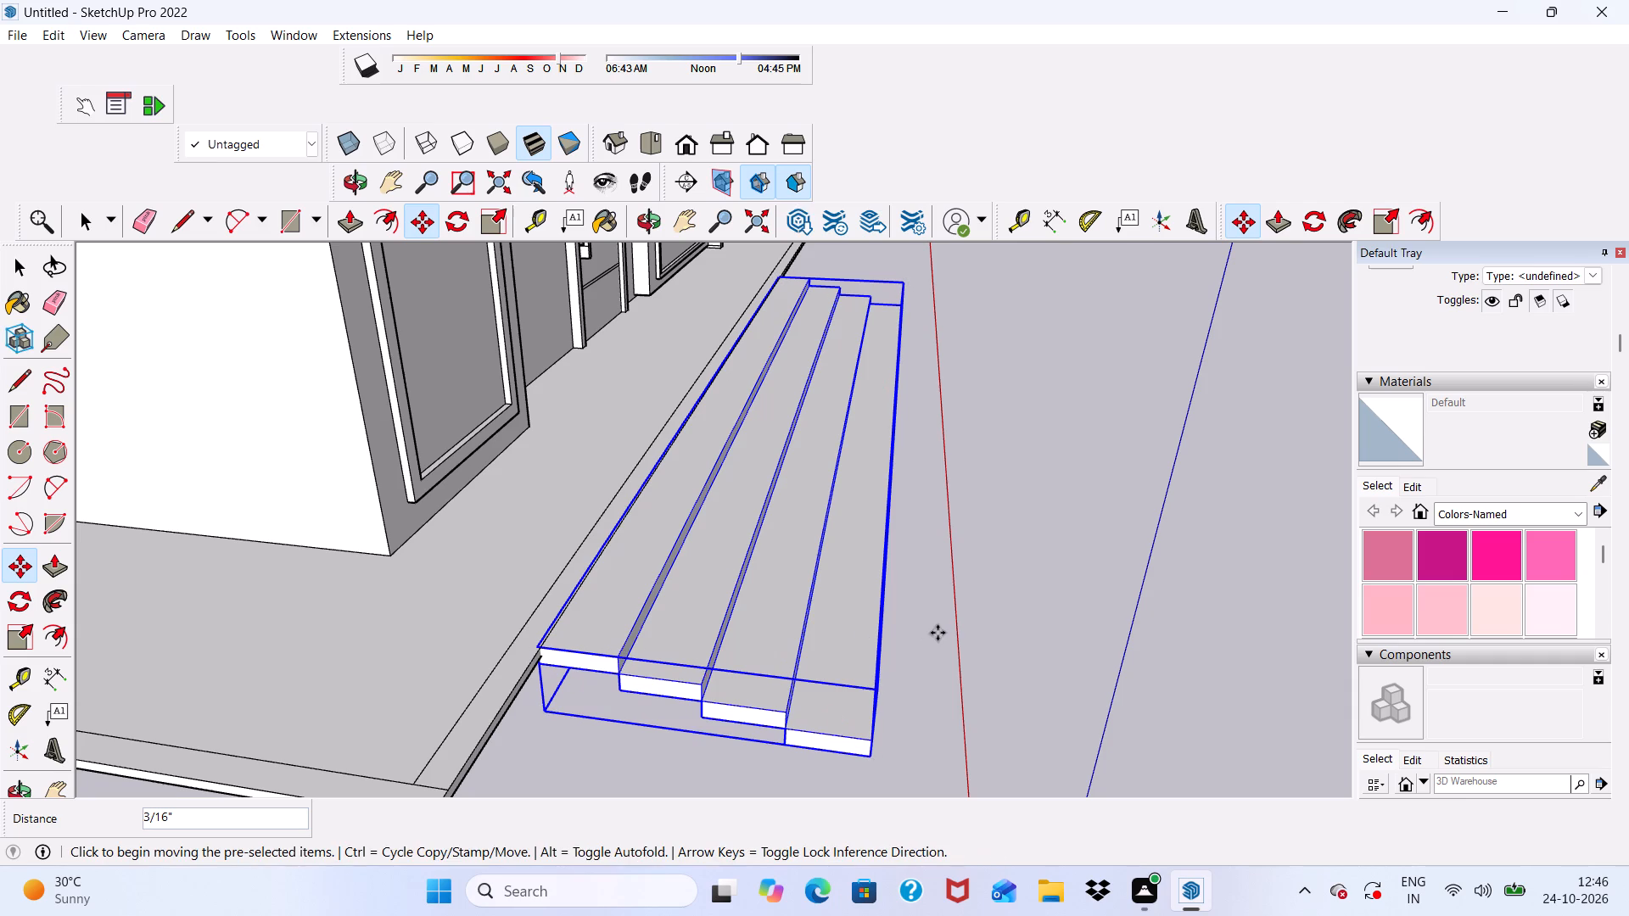
pyautogui.click(940, 634)
pyautogui.press('space')
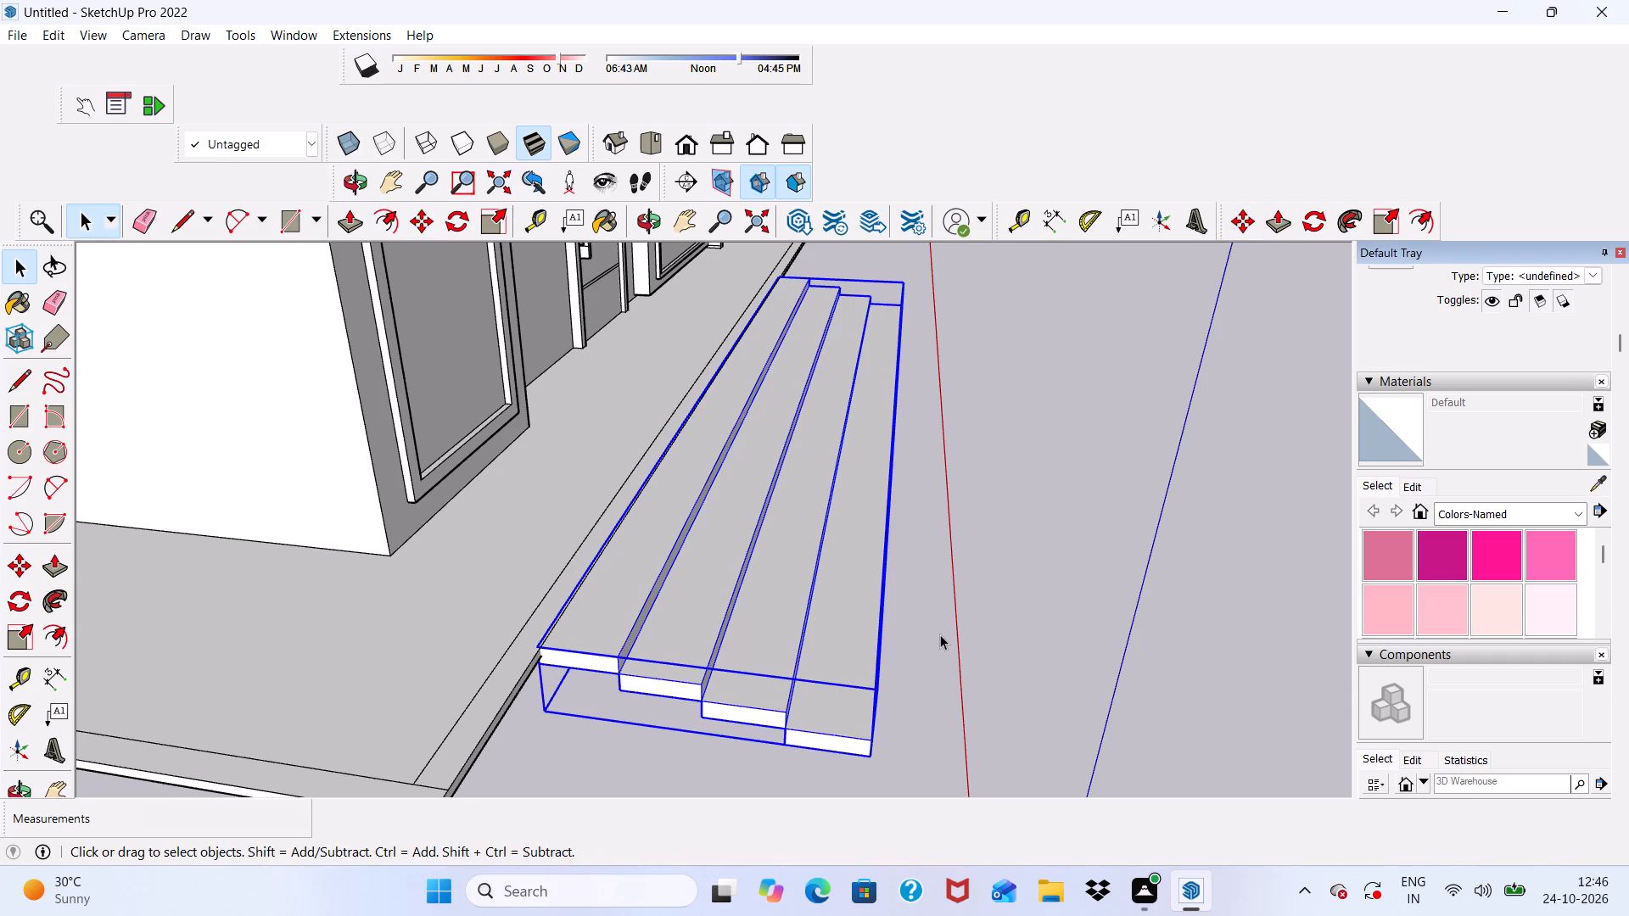
pyautogui.click(939, 640)
# Move the staircase group by its back corner about 10' along the base slab's front edge, nudge it 3 1/2", and deselect it.
pyautogui.scroll(-2, 866, 581)
pyautogui.moveTo(904, 660); pyautogui.dragTo(61, 655, button='middle')
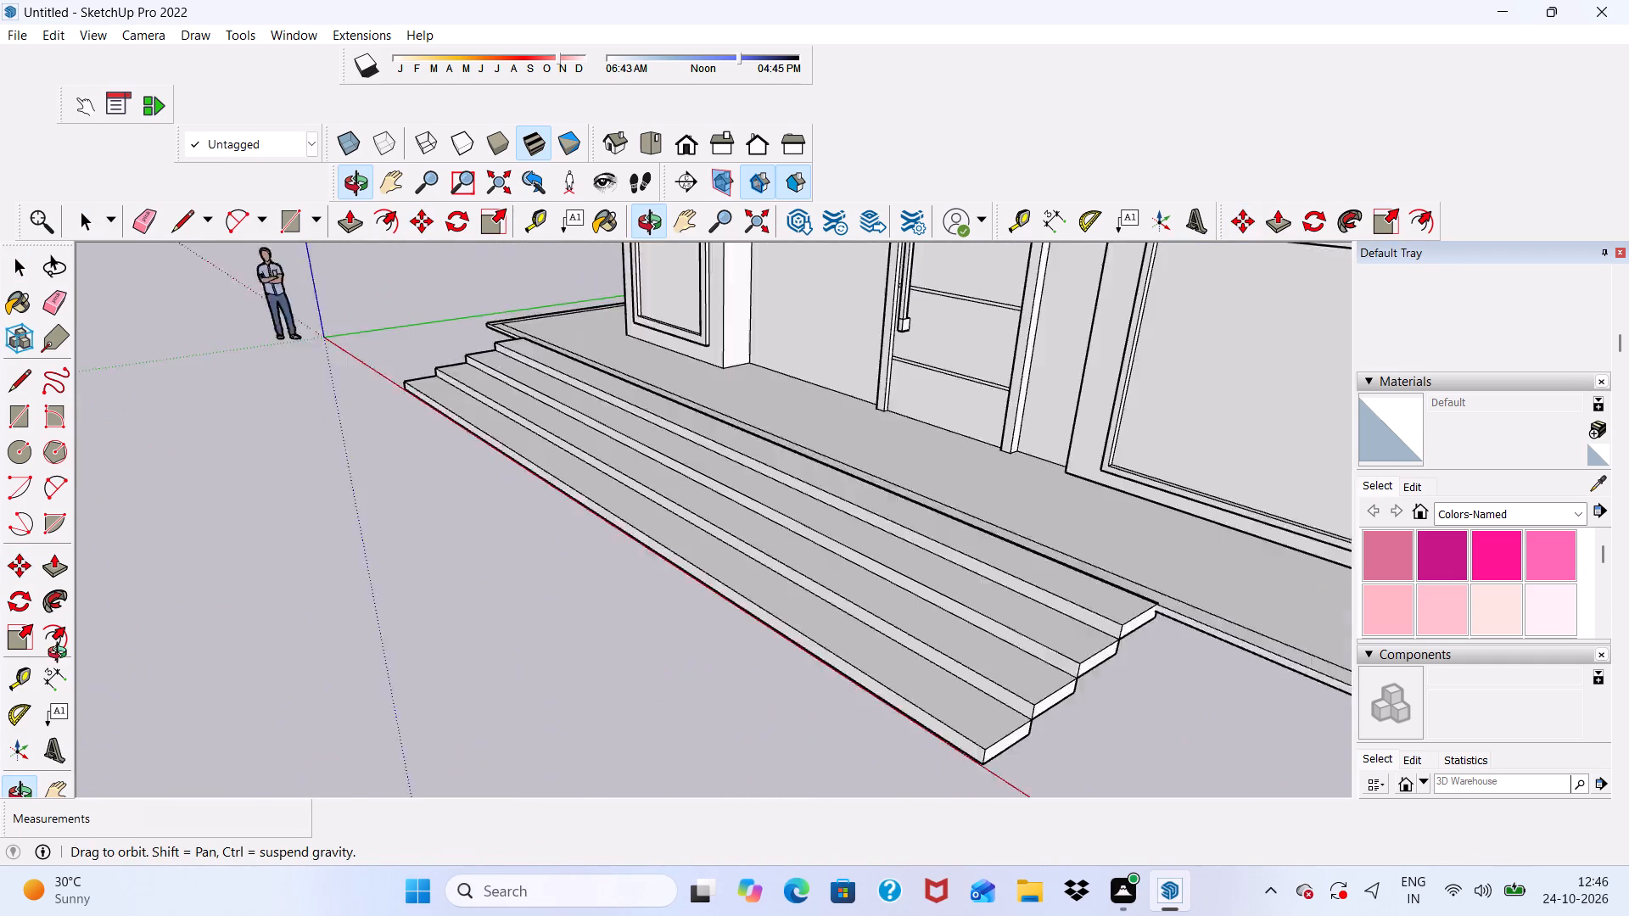
pyautogui.moveTo(61, 655); pyautogui.dragTo(417, 765, button='middle')
pyautogui.scroll(4, 250, 478)
pyautogui.scroll(-7, 250, 477)
pyautogui.moveTo(795, 533); pyautogui.dragTo(563, 494, button='middle')
pyautogui.scroll(-6, 357, 390)
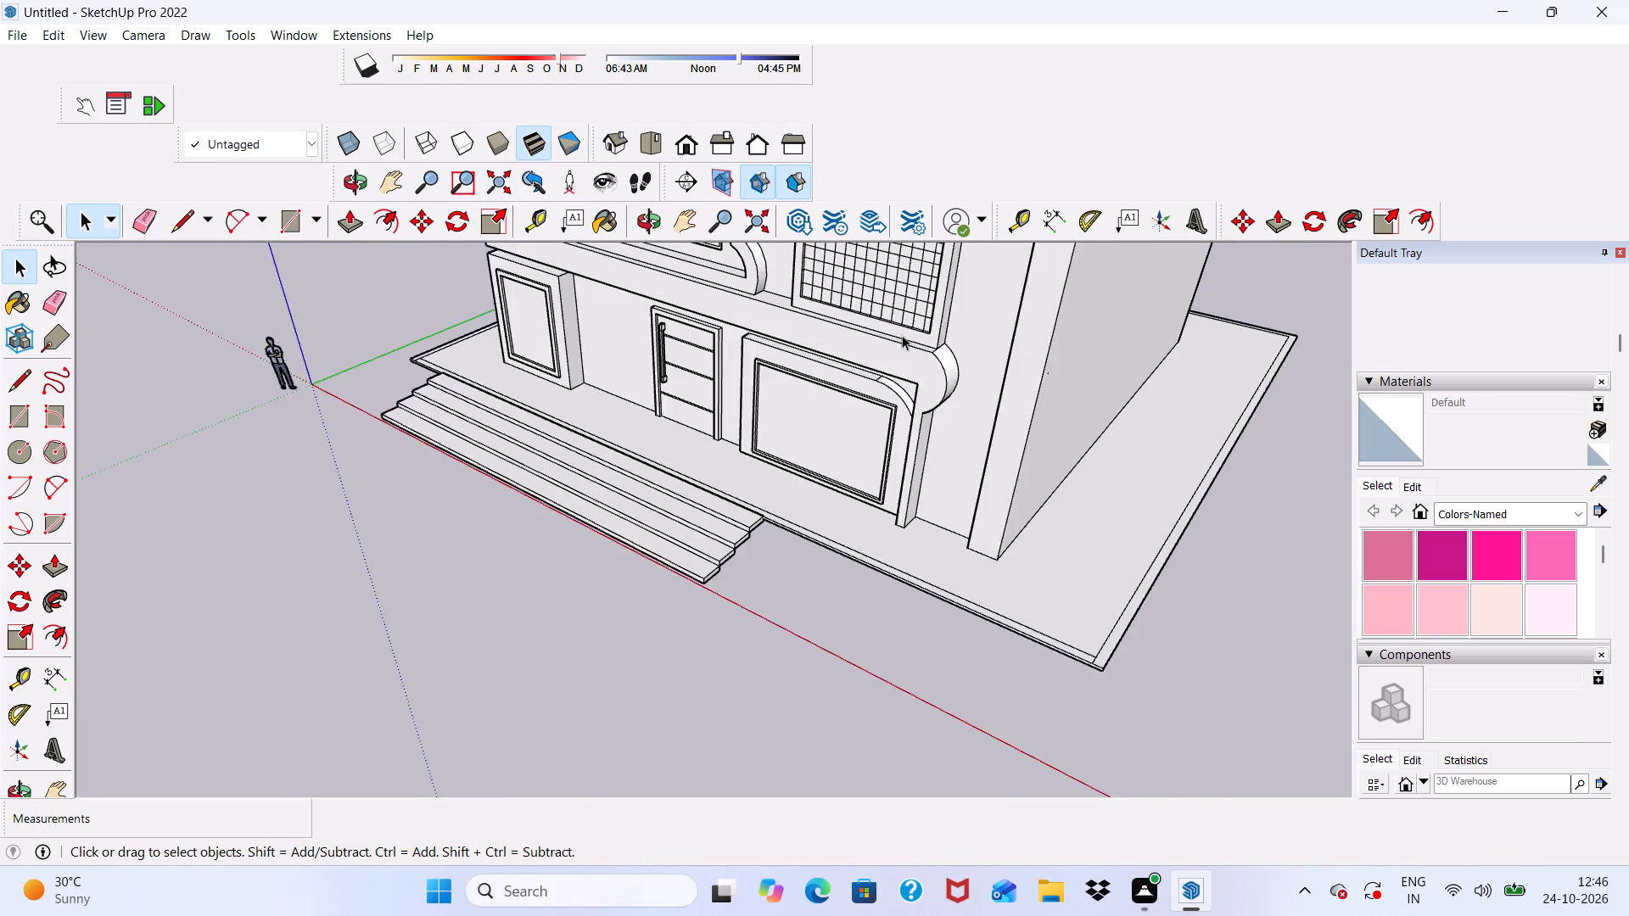
pyautogui.scroll(-3, 902, 335)
pyautogui.scroll(9, 820, 518)
pyautogui.click(662, 511)
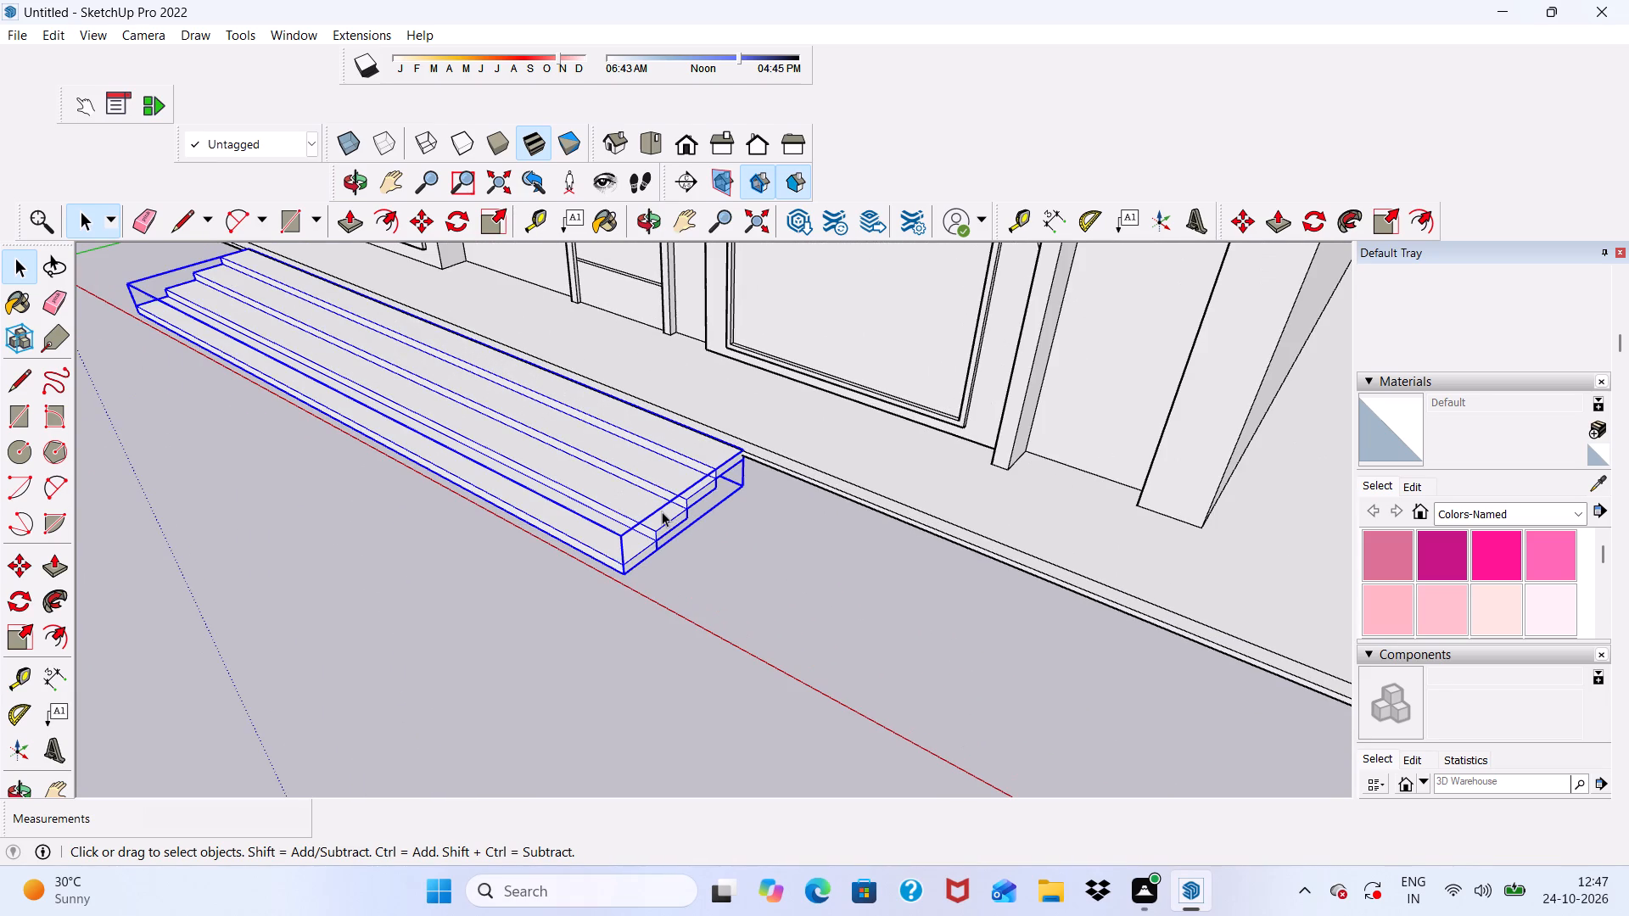
pyautogui.click(418, 219)
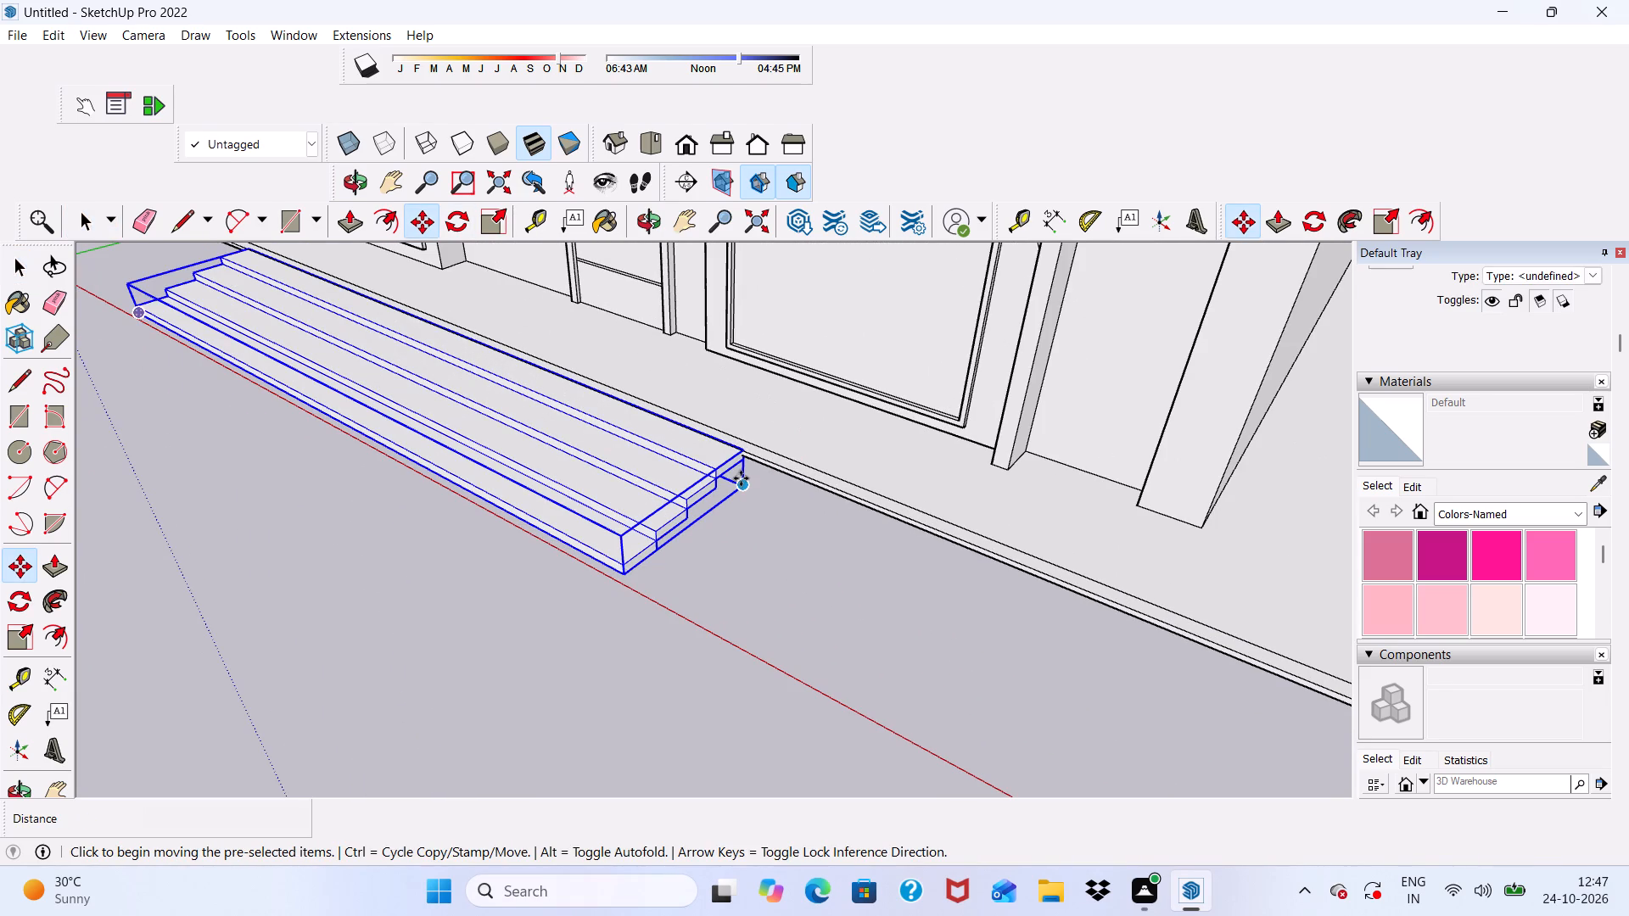
pyautogui.click(741, 479)
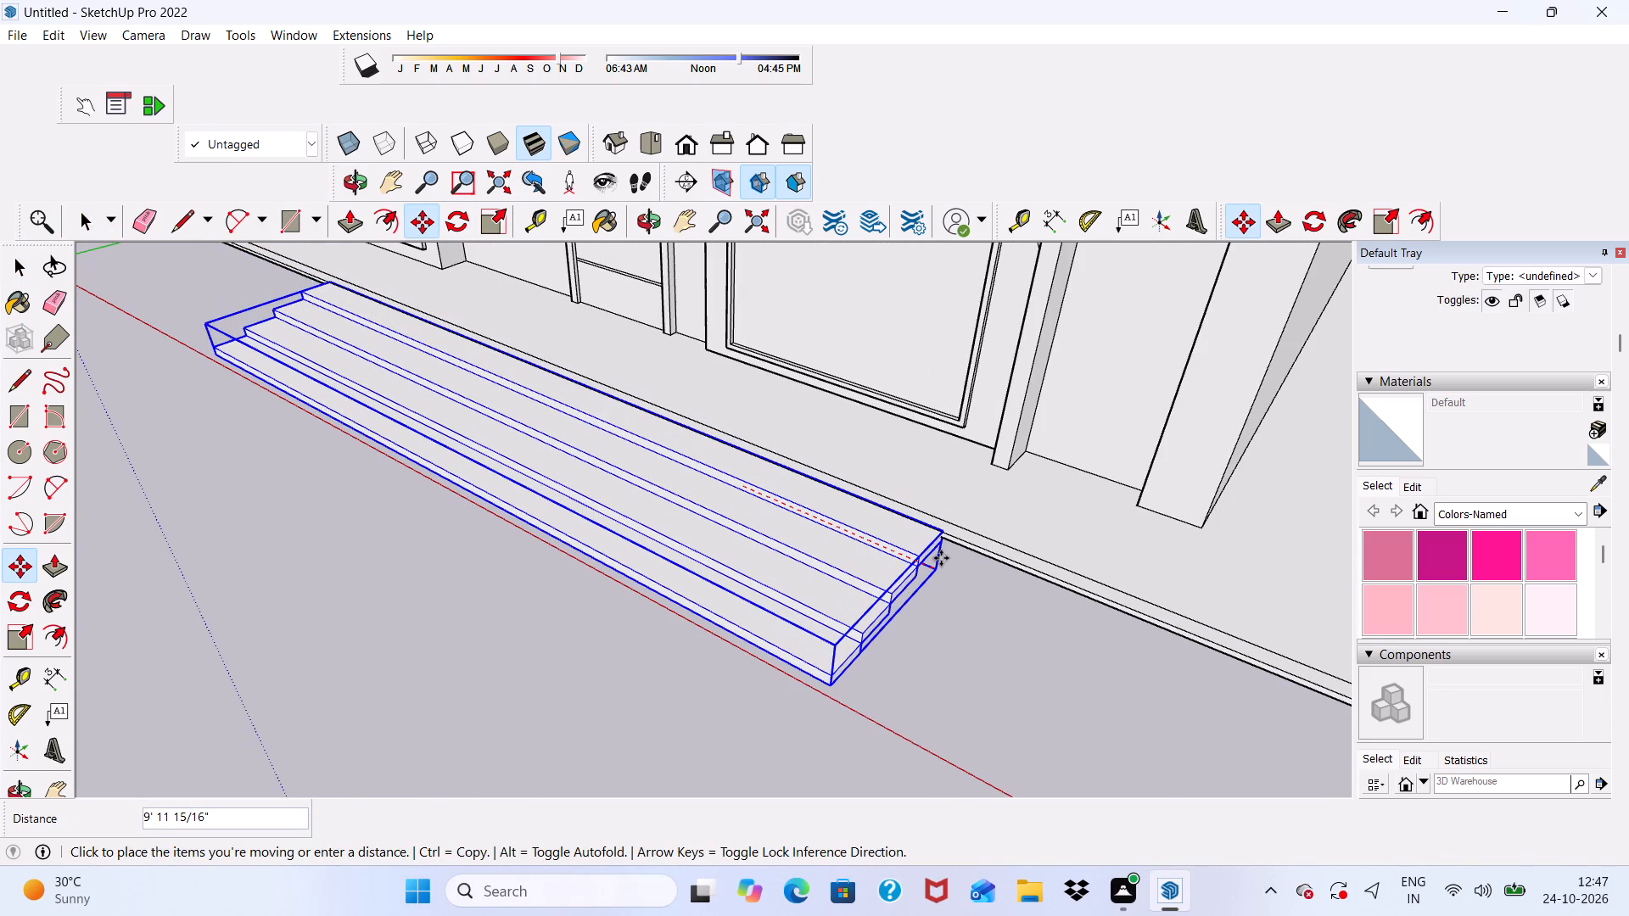
pyautogui.click(941, 558)
pyautogui.scroll(-6, 1005, 667)
pyautogui.click(960, 703)
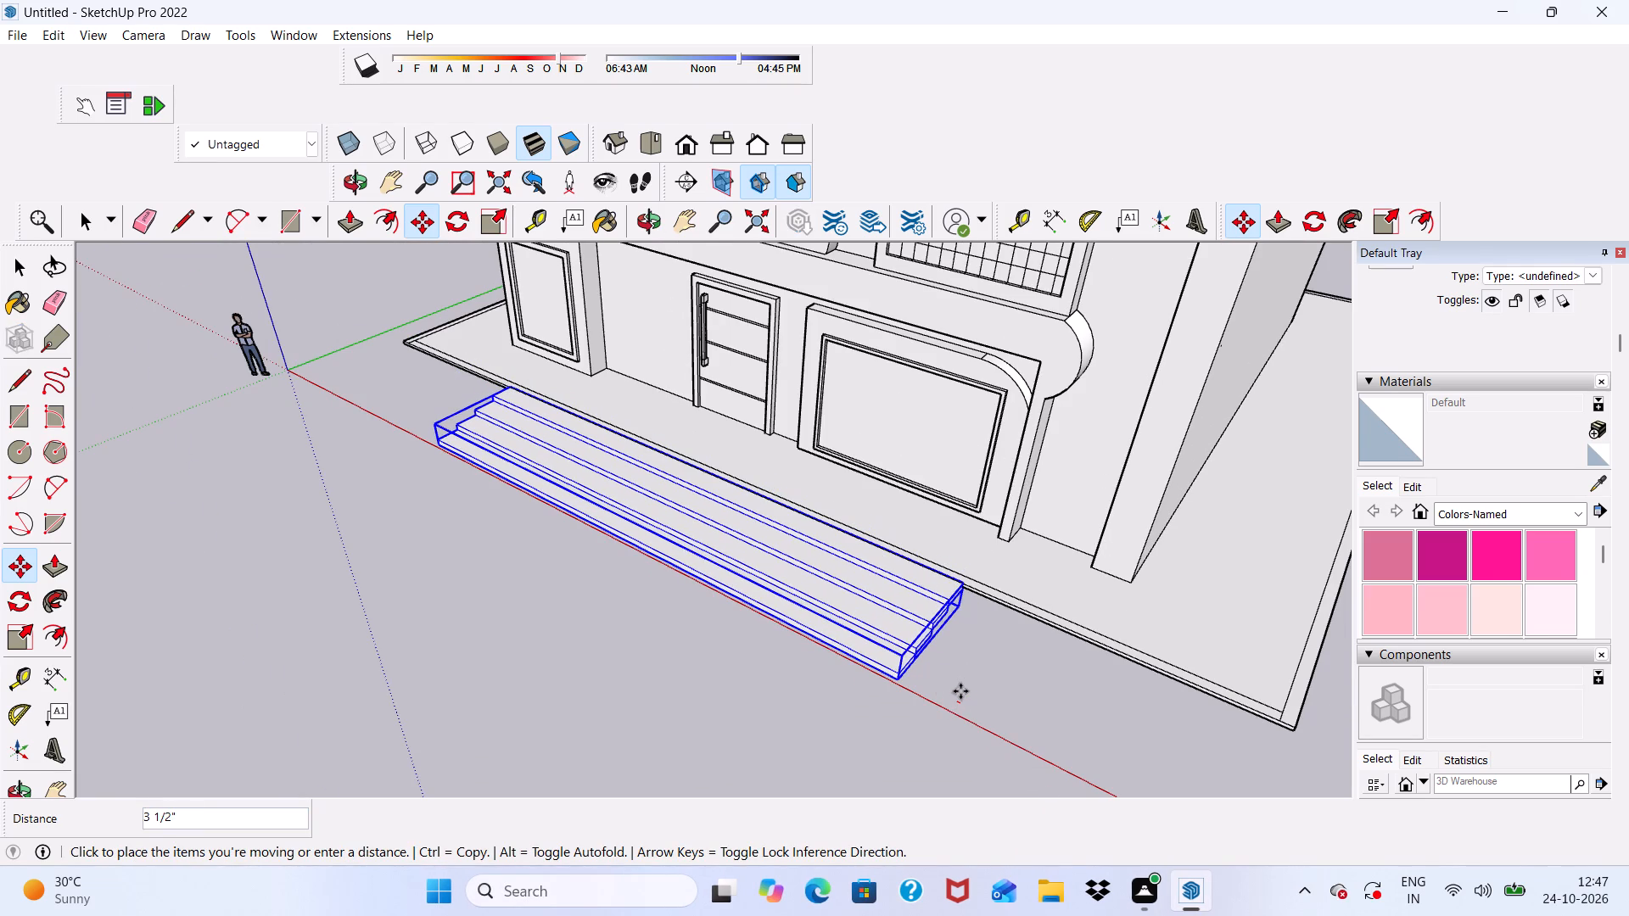
pyautogui.click(960, 691)
pyautogui.press('space')
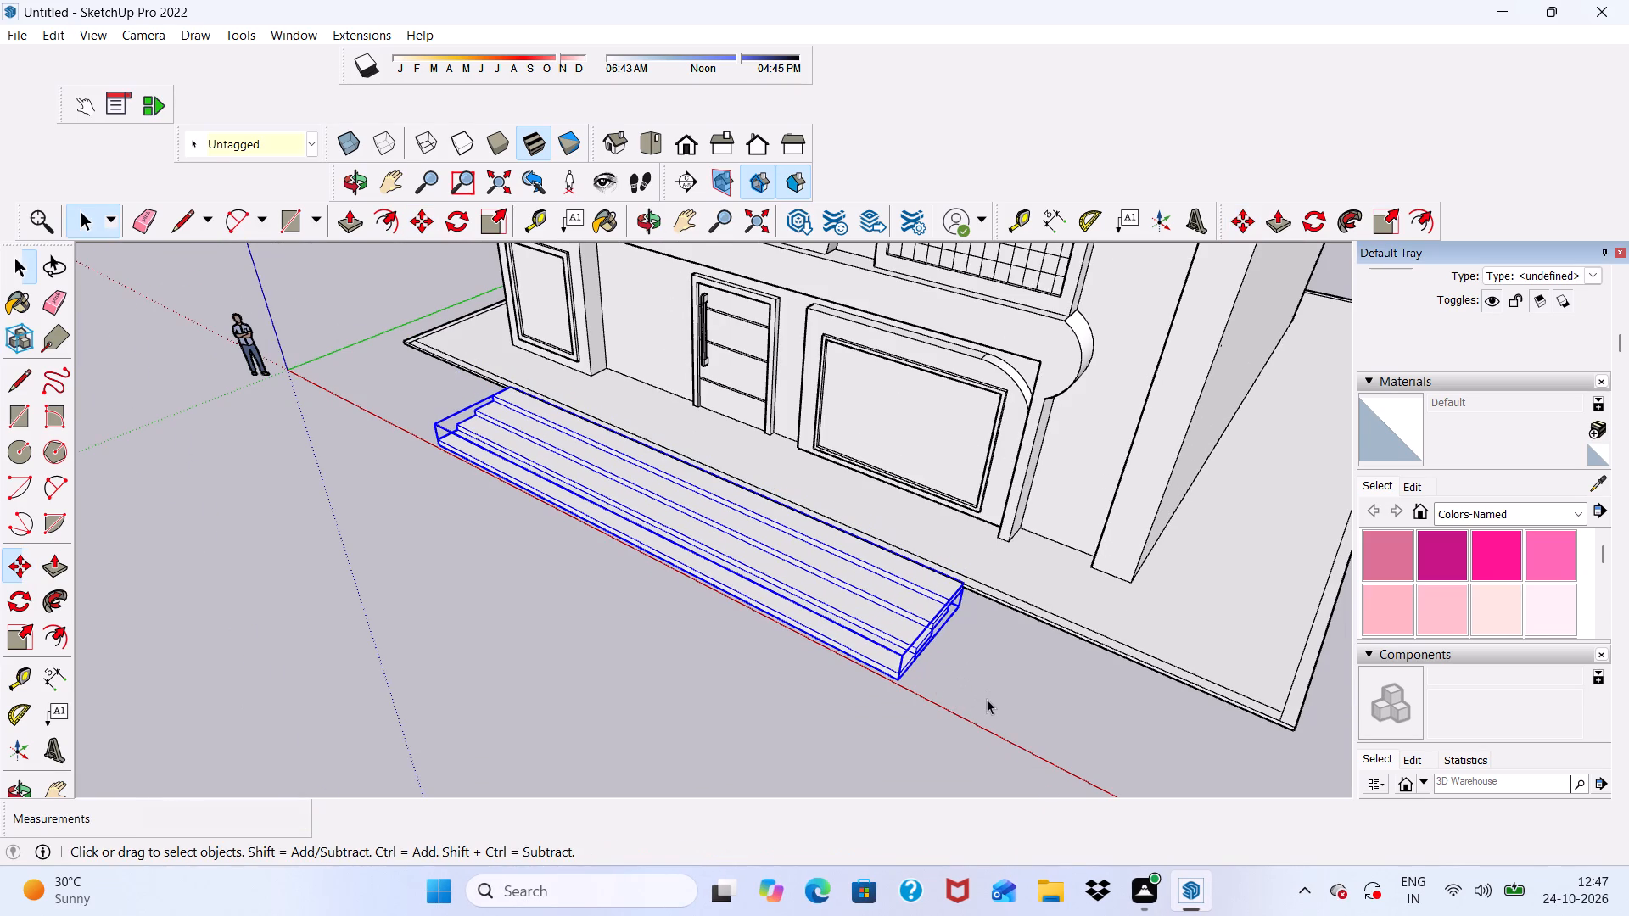
pyautogui.click(977, 717)
# Examine the staircase's placement along the base slab's front edge and relative to the entrance door from above and from the front.
pyautogui.scroll(-3, 393, 608)
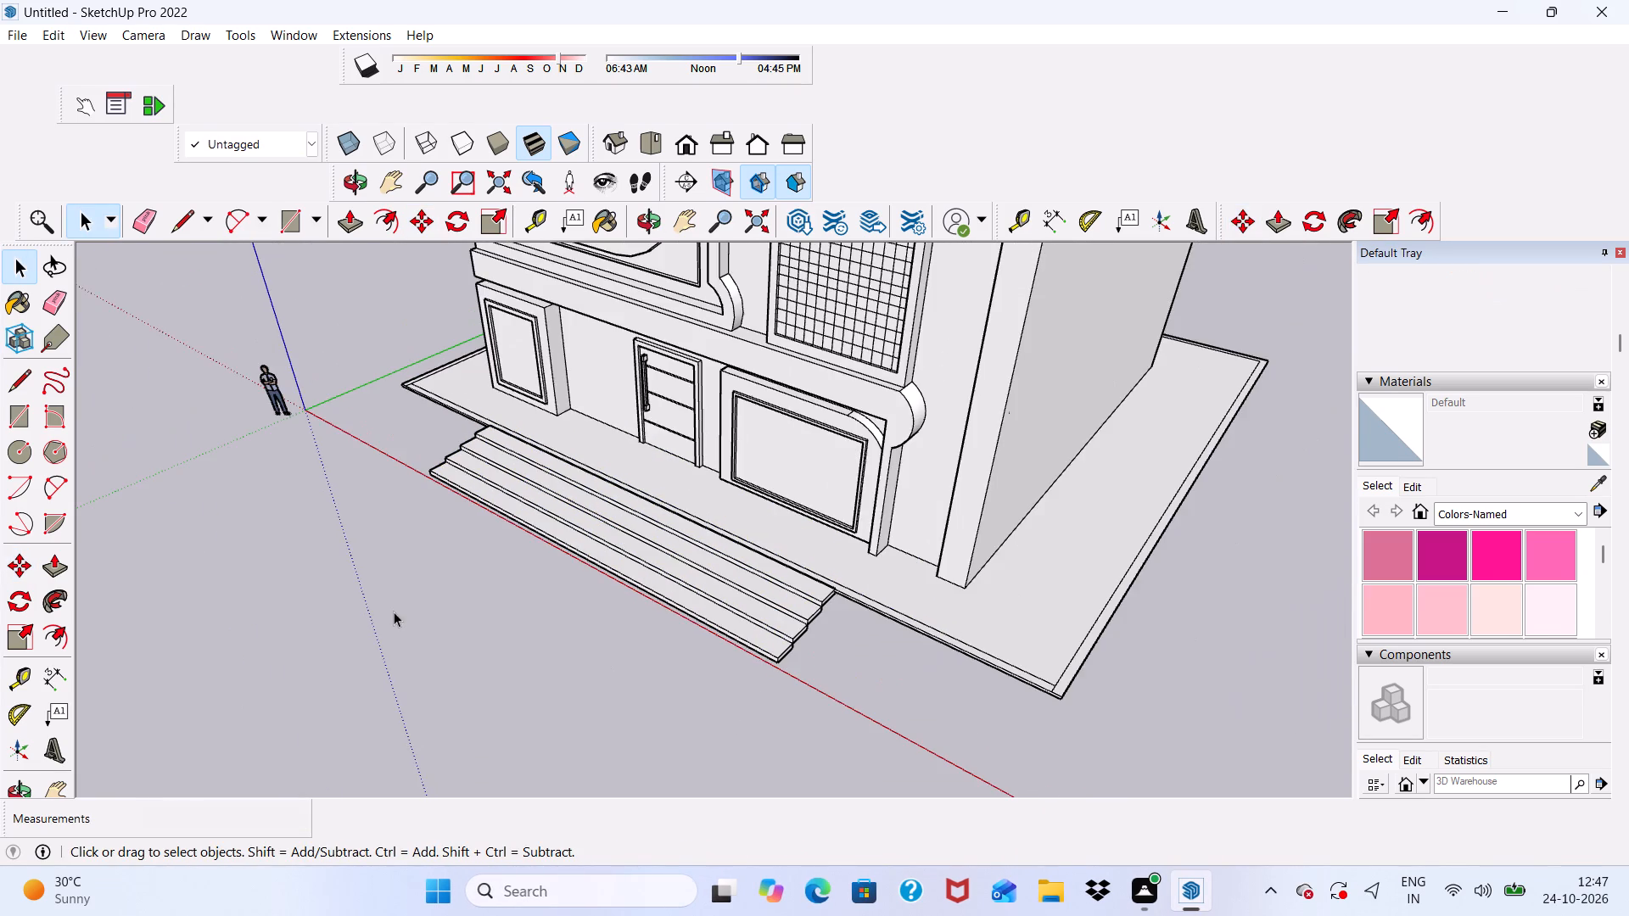
pyautogui.moveTo(394, 612); pyautogui.dragTo(697, 710, button='middle')
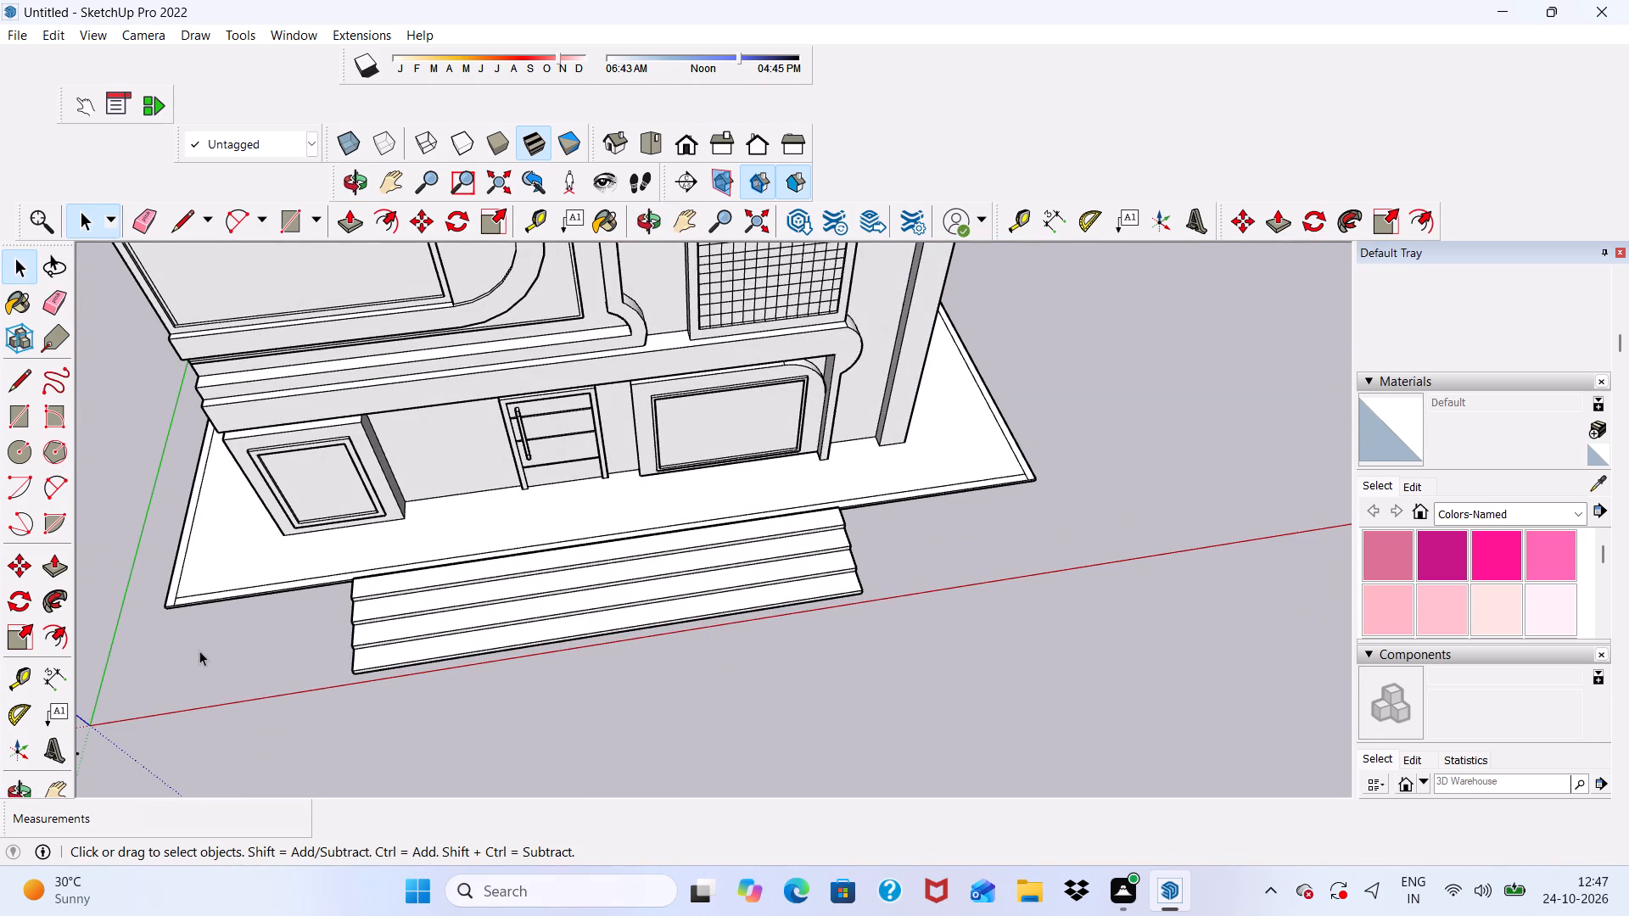
pyautogui.scroll(1, 199, 592)
pyautogui.scroll(-5, 201, 550)
pyautogui.scroll(3, 554, 574)
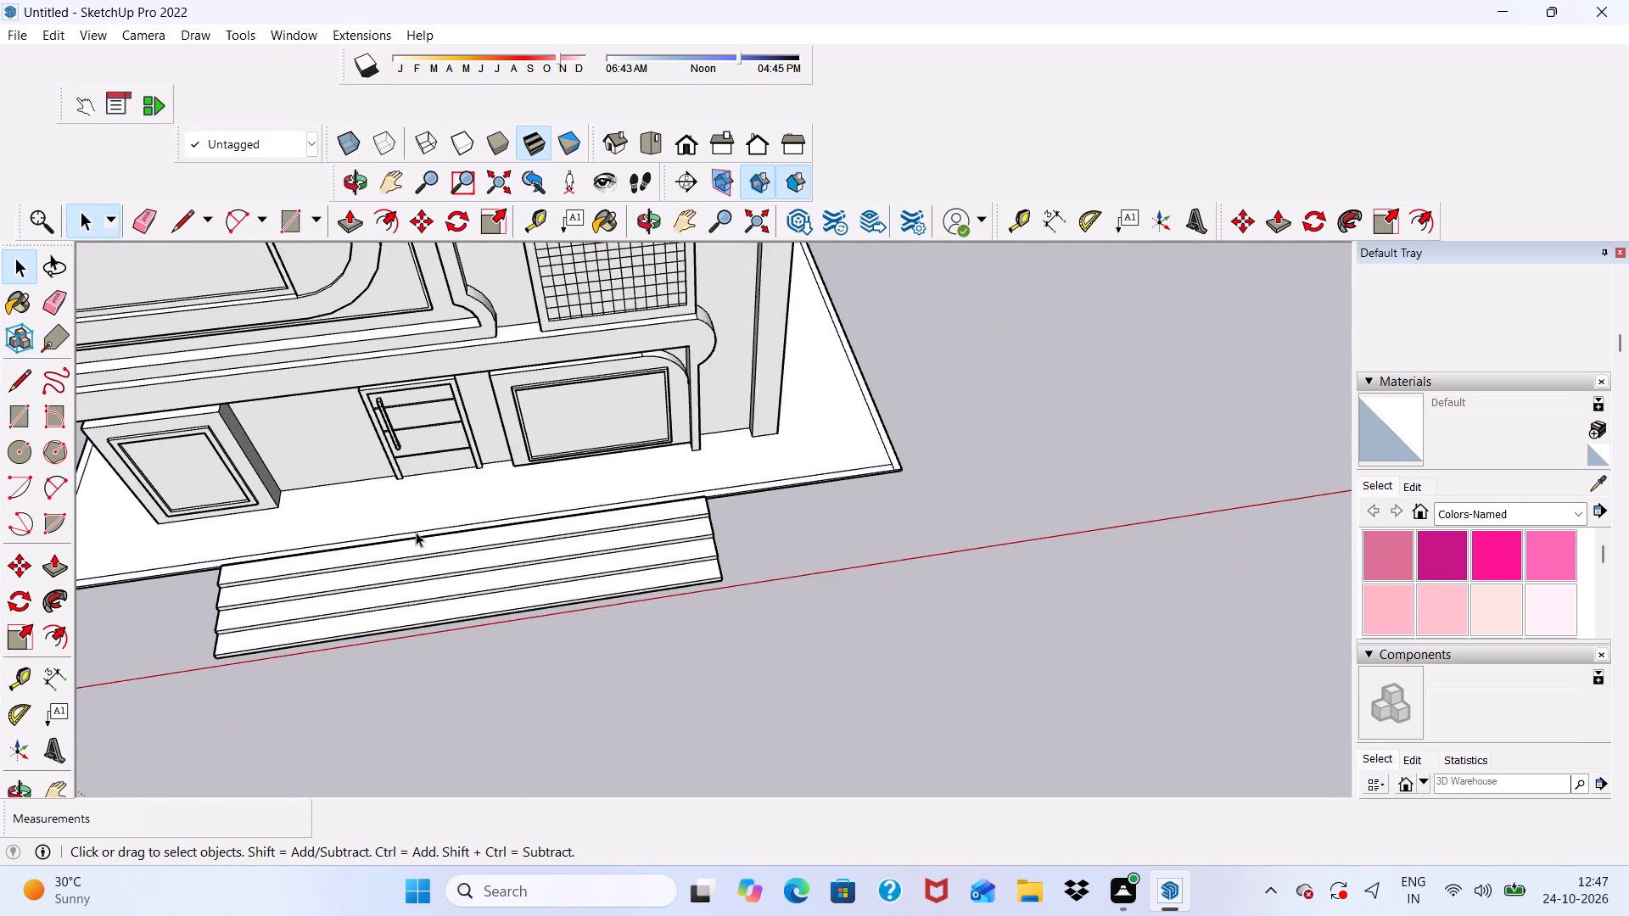
pyautogui.scroll(1, 137, 572)
pyautogui.tripleClick(137, 574)
pyautogui.moveTo(145, 585); pyautogui.dragTo(155, 595)
pyautogui.doubleClick(158, 595)
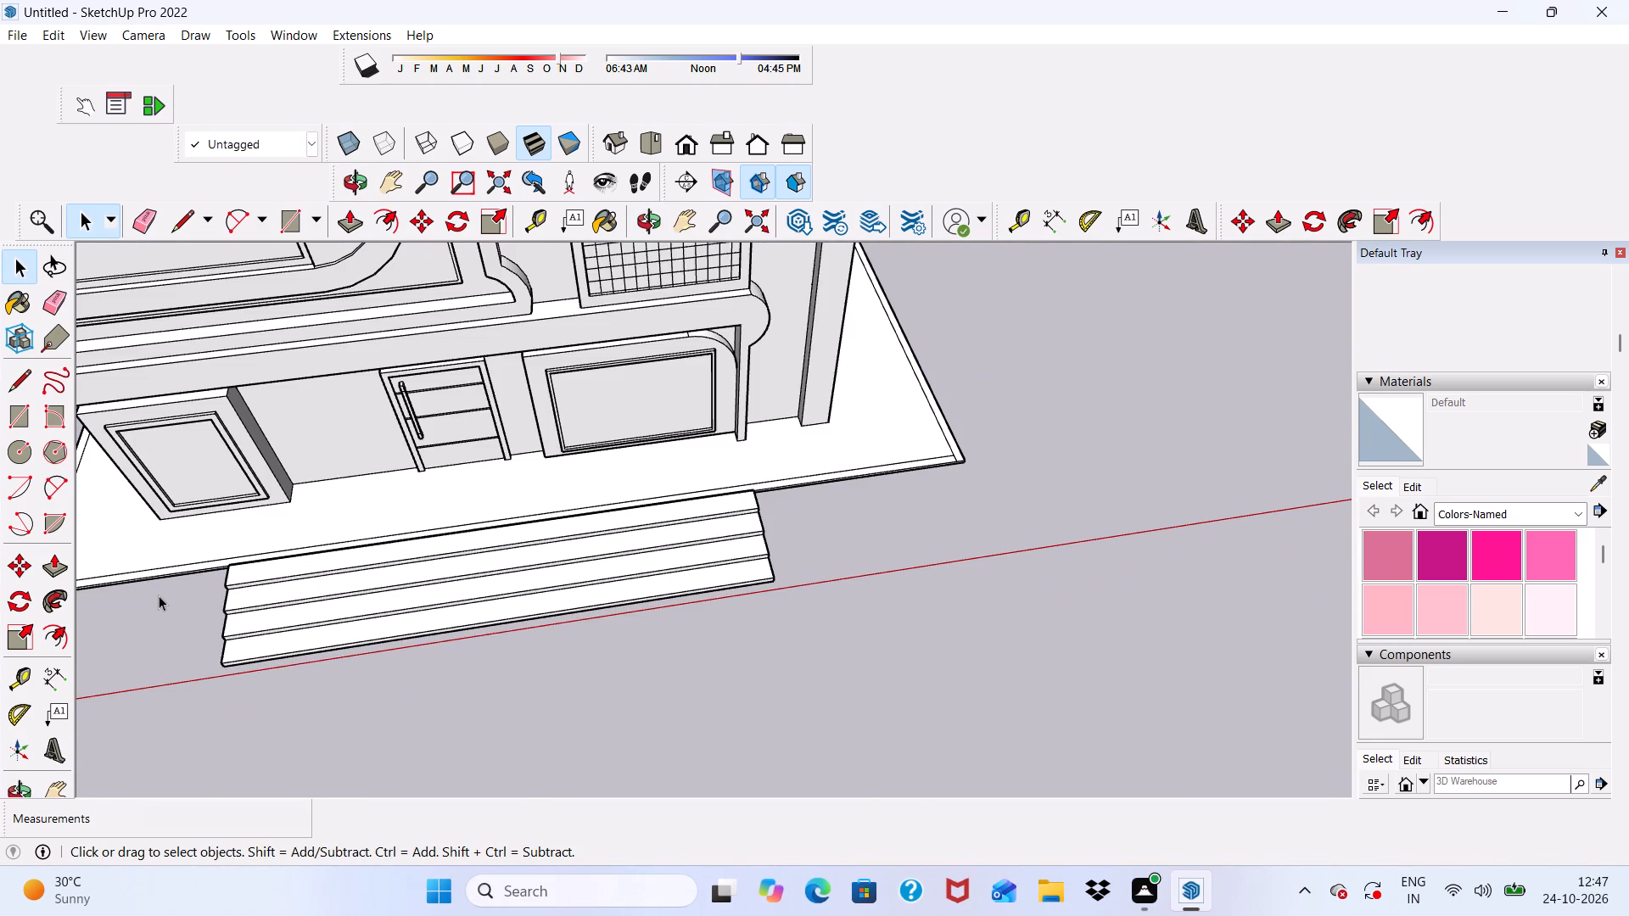
pyautogui.doubleClick(159, 583)
pyautogui.doubleClick(159, 575)
pyautogui.moveTo(165, 573); pyautogui.dragTo(173, 577)
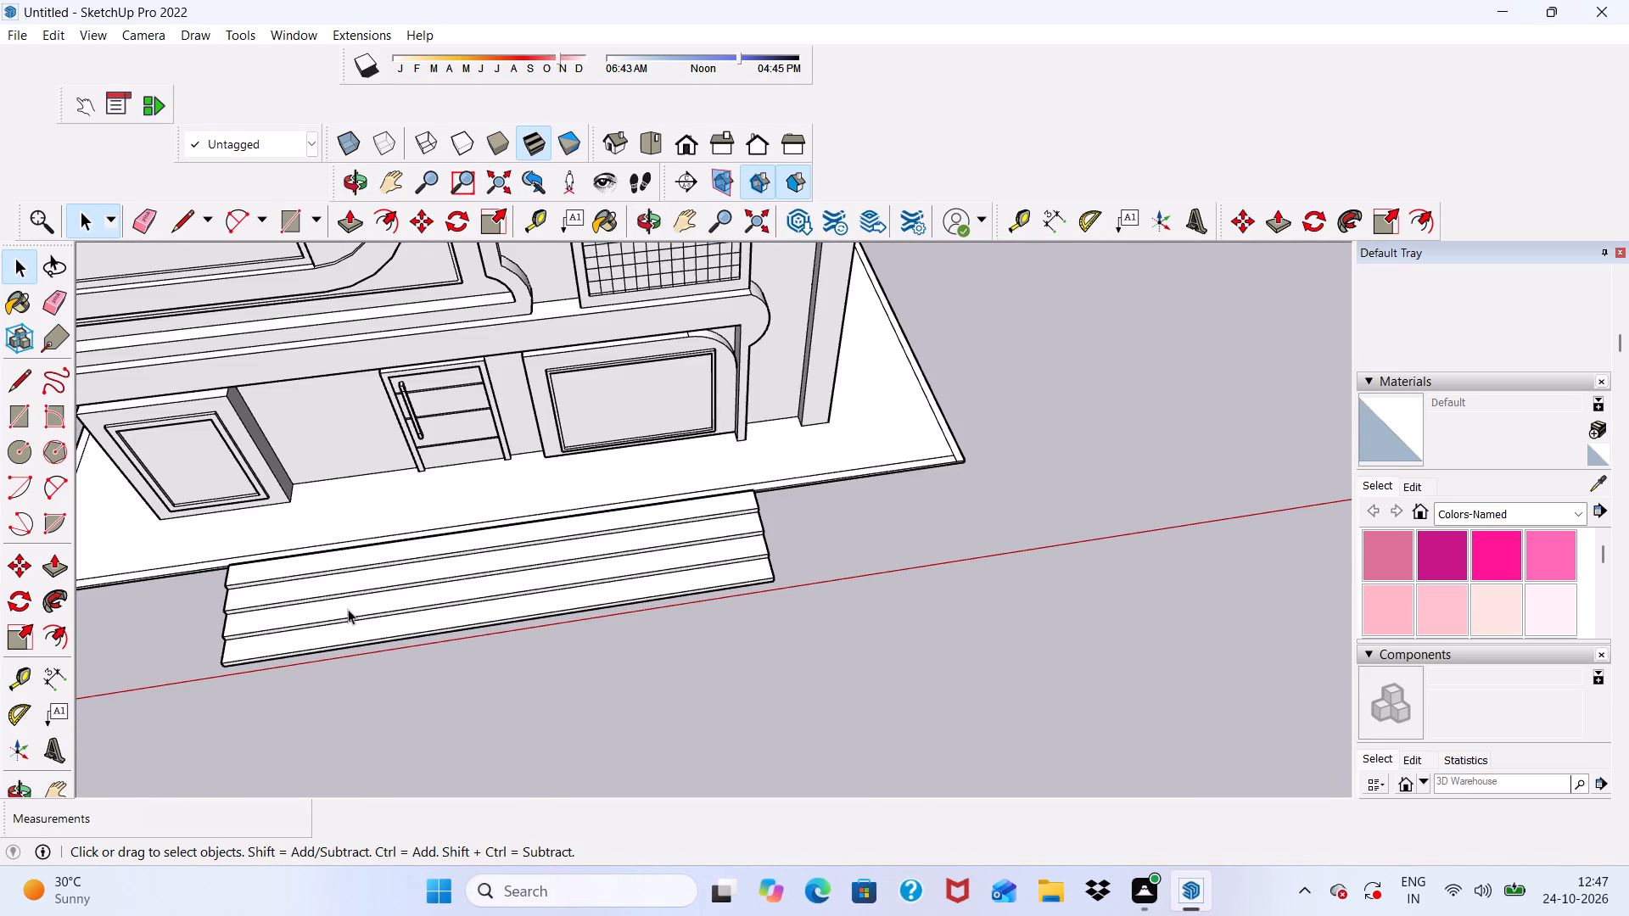
pyautogui.tripleClick(348, 609)
pyautogui.click(348, 605)
pyautogui.click(844, 525)
pyautogui.scroll(-3, 714, 418)
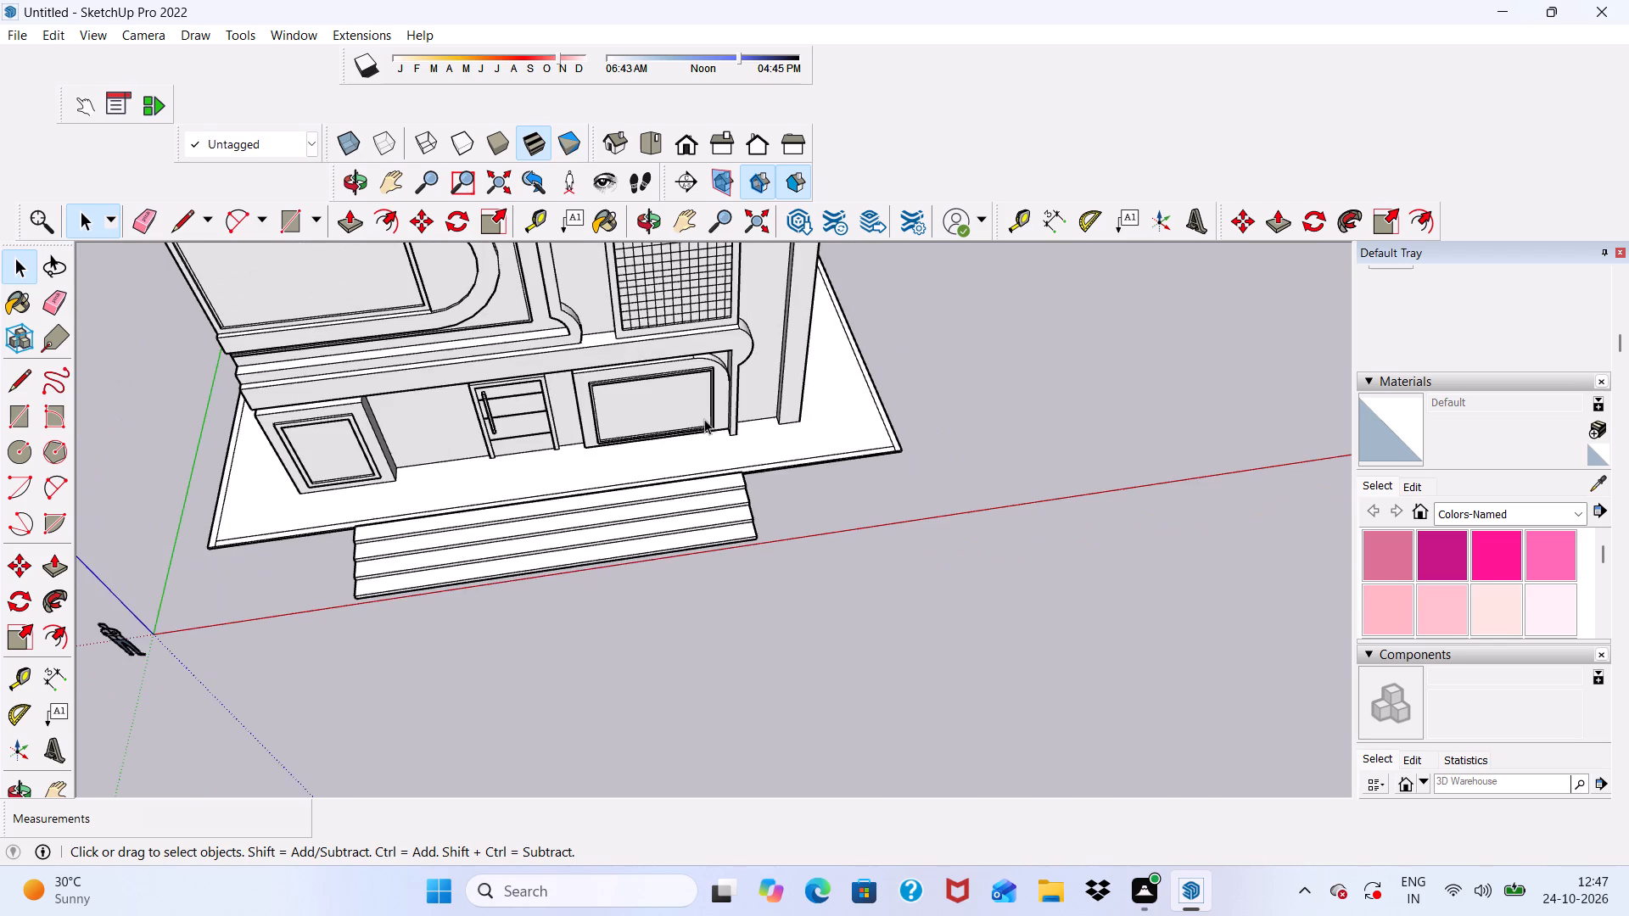
pyautogui.moveTo(568, 440); pyautogui.dragTo(500, 368, button='middle')
pyautogui.scroll(4, 456, 431)
pyautogui.scroll(-6, 411, 304)
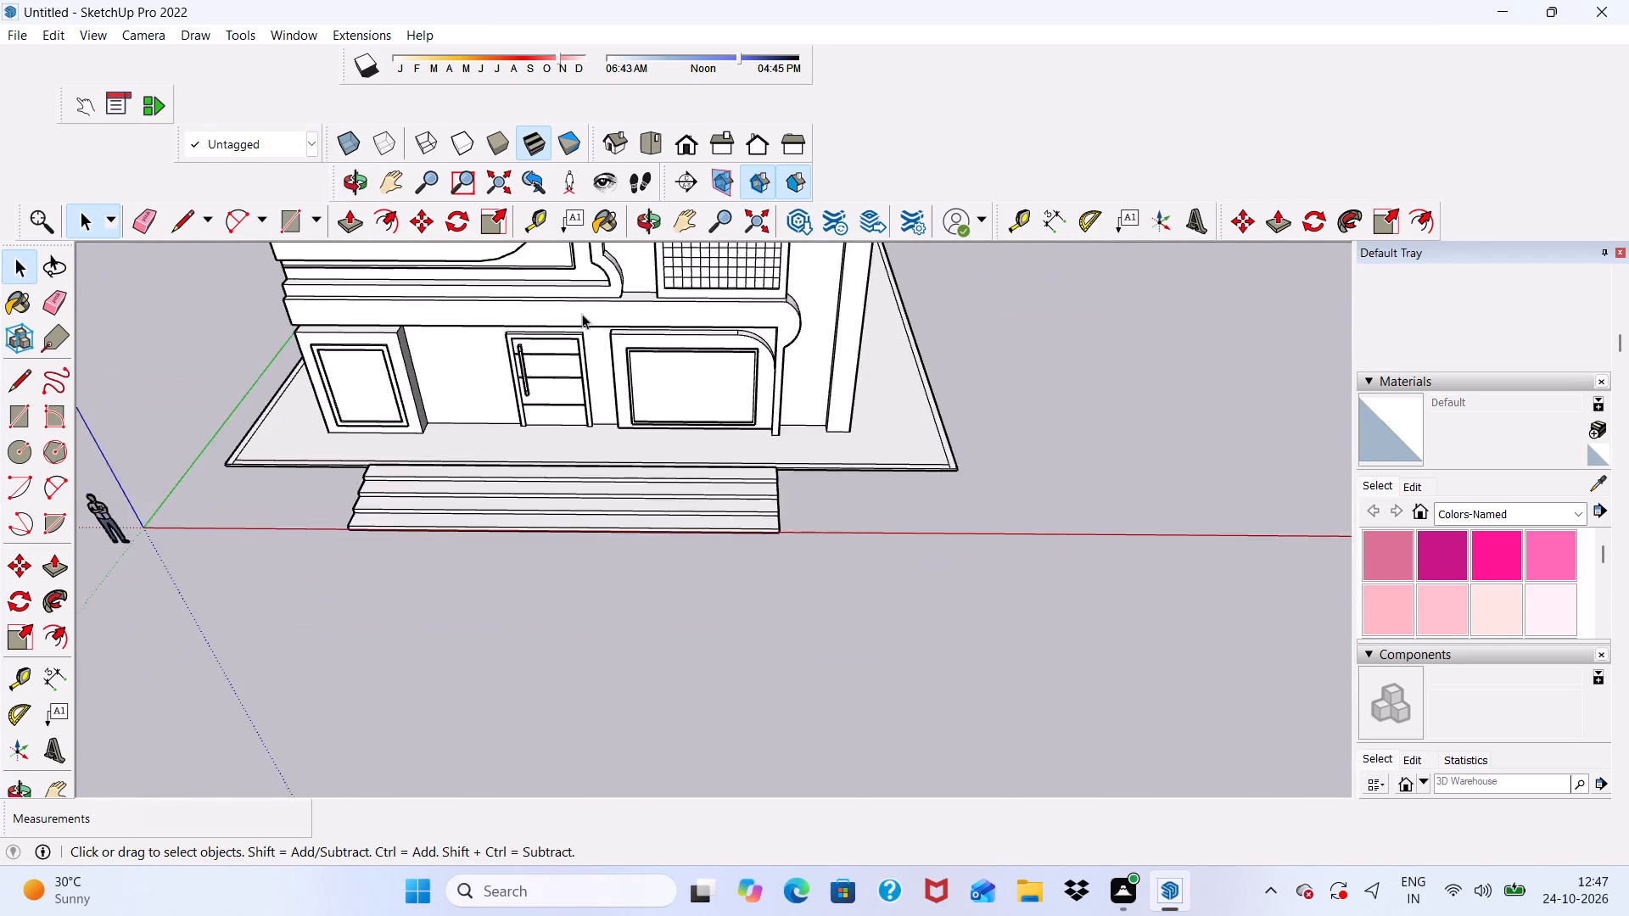
pyautogui.scroll(-4, 582, 314)
pyautogui.scroll(3, 587, 472)
pyautogui.scroll(-7, 284, 351)
pyautogui.scroll(13, 387, 466)
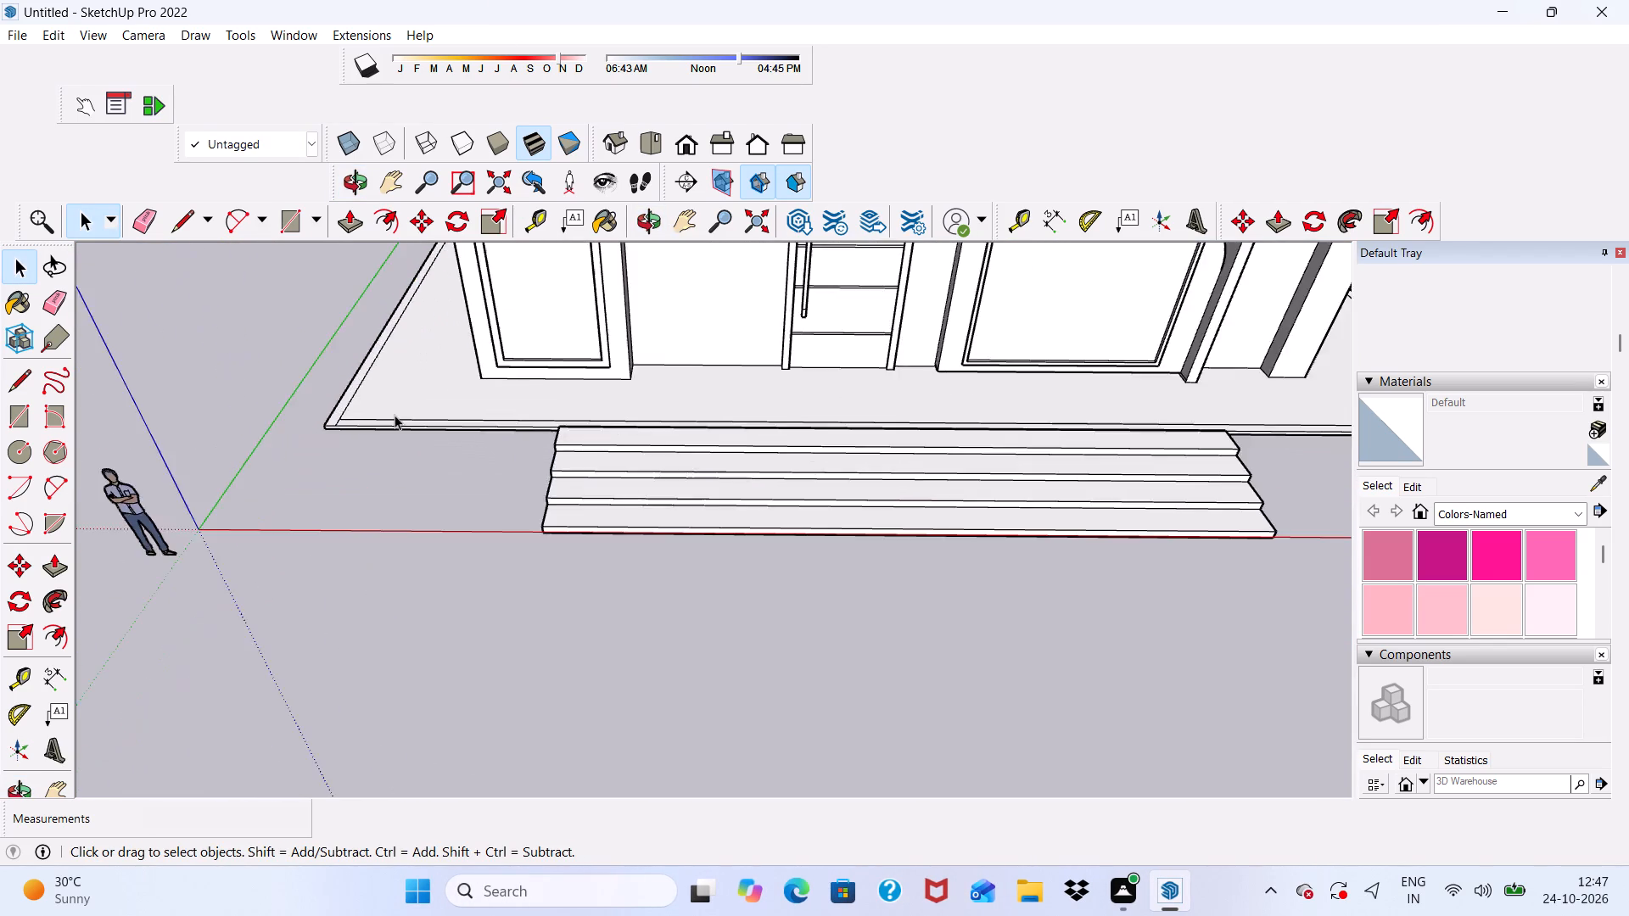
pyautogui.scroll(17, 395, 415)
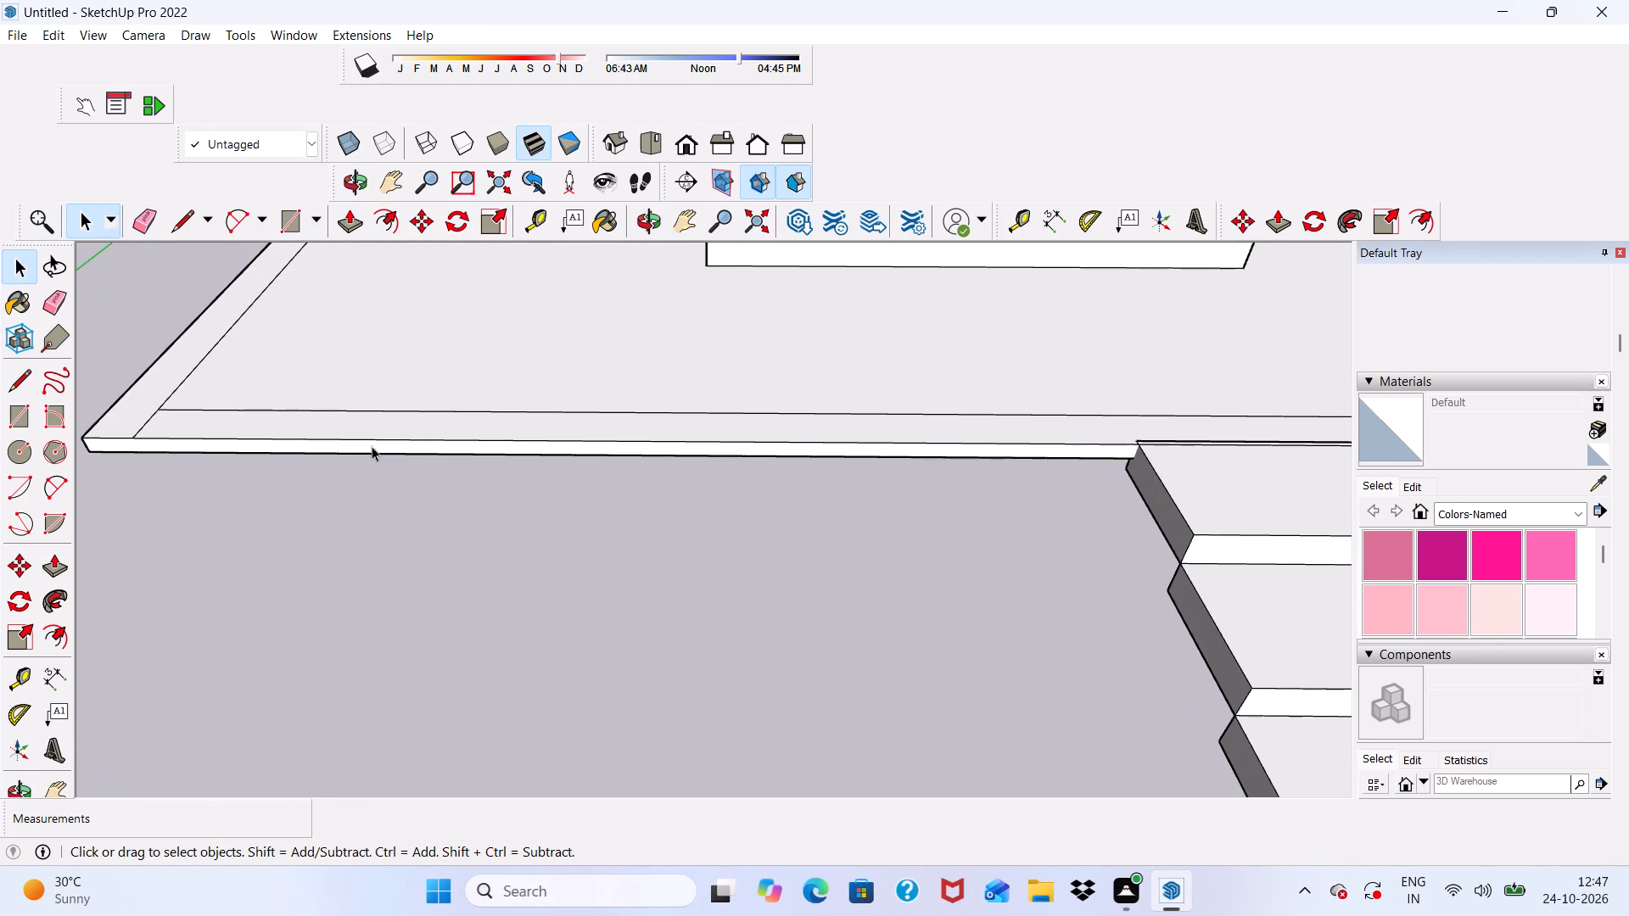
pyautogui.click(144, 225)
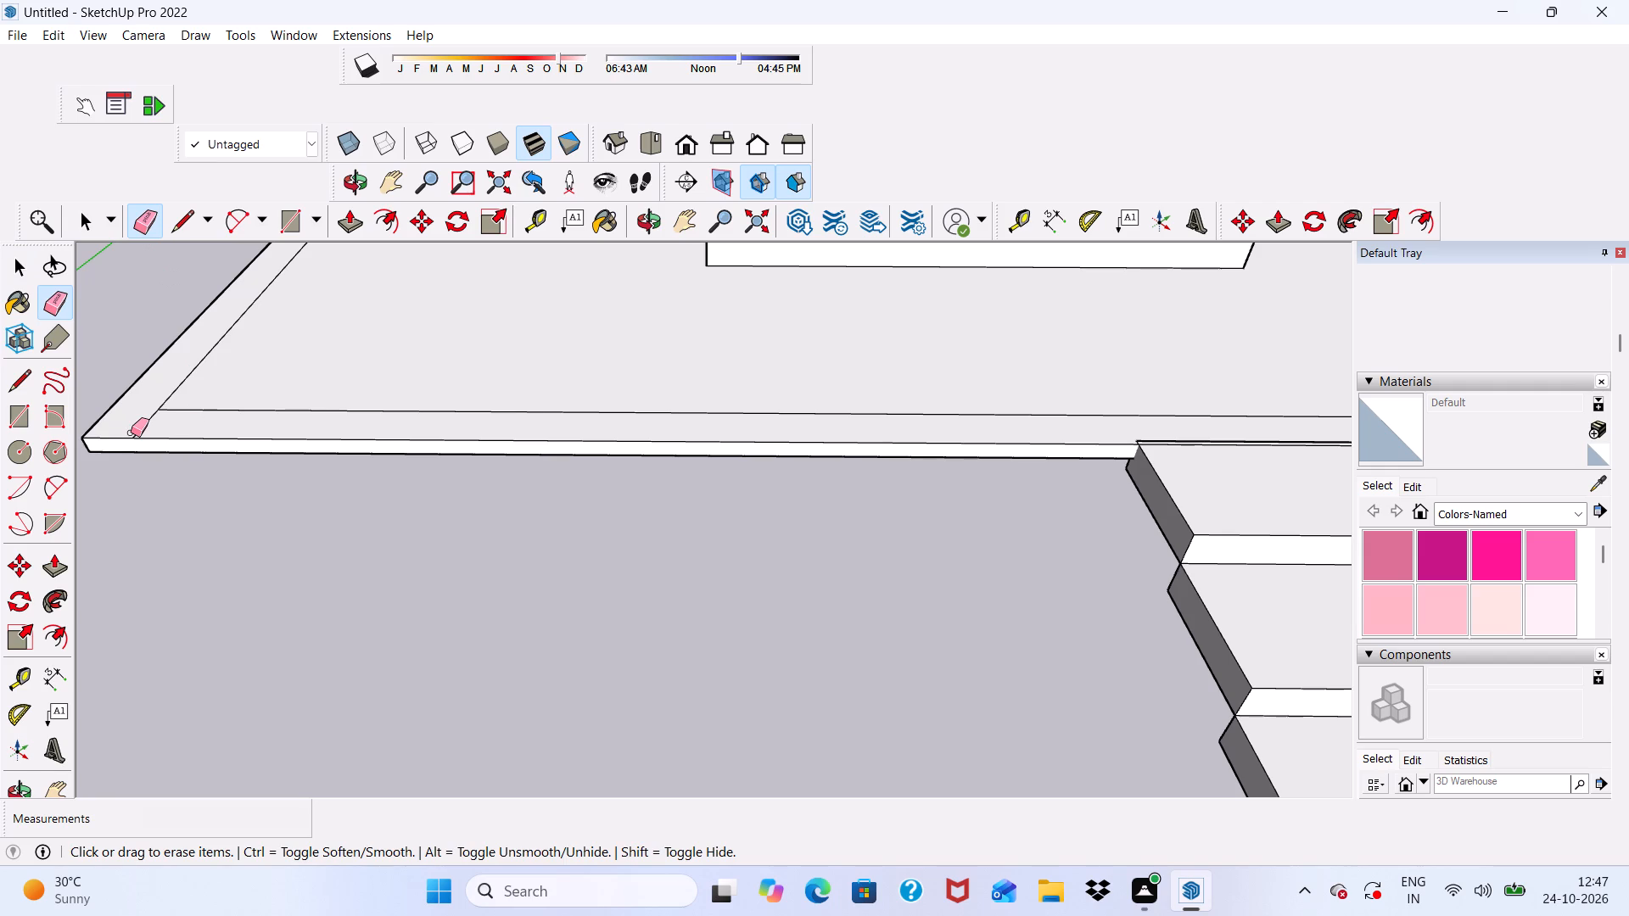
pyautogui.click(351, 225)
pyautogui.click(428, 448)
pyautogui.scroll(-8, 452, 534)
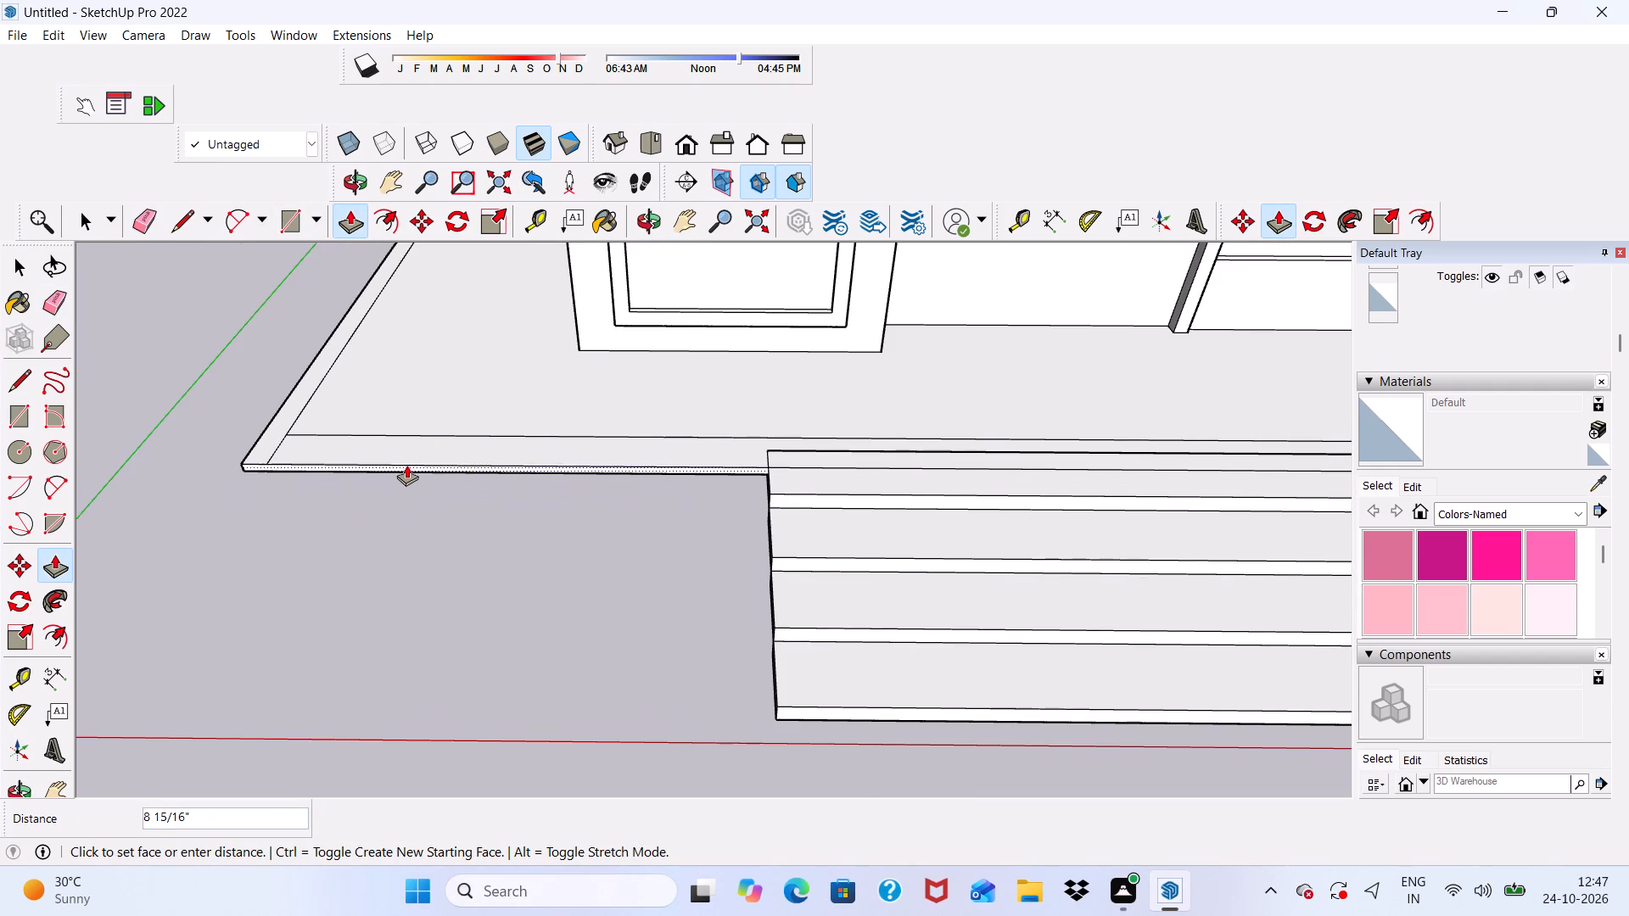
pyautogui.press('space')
# Push/Pull the base slab's side border strip nearest the green axis up 5' to form a wall.
pyautogui.scroll(5, 588, 507)
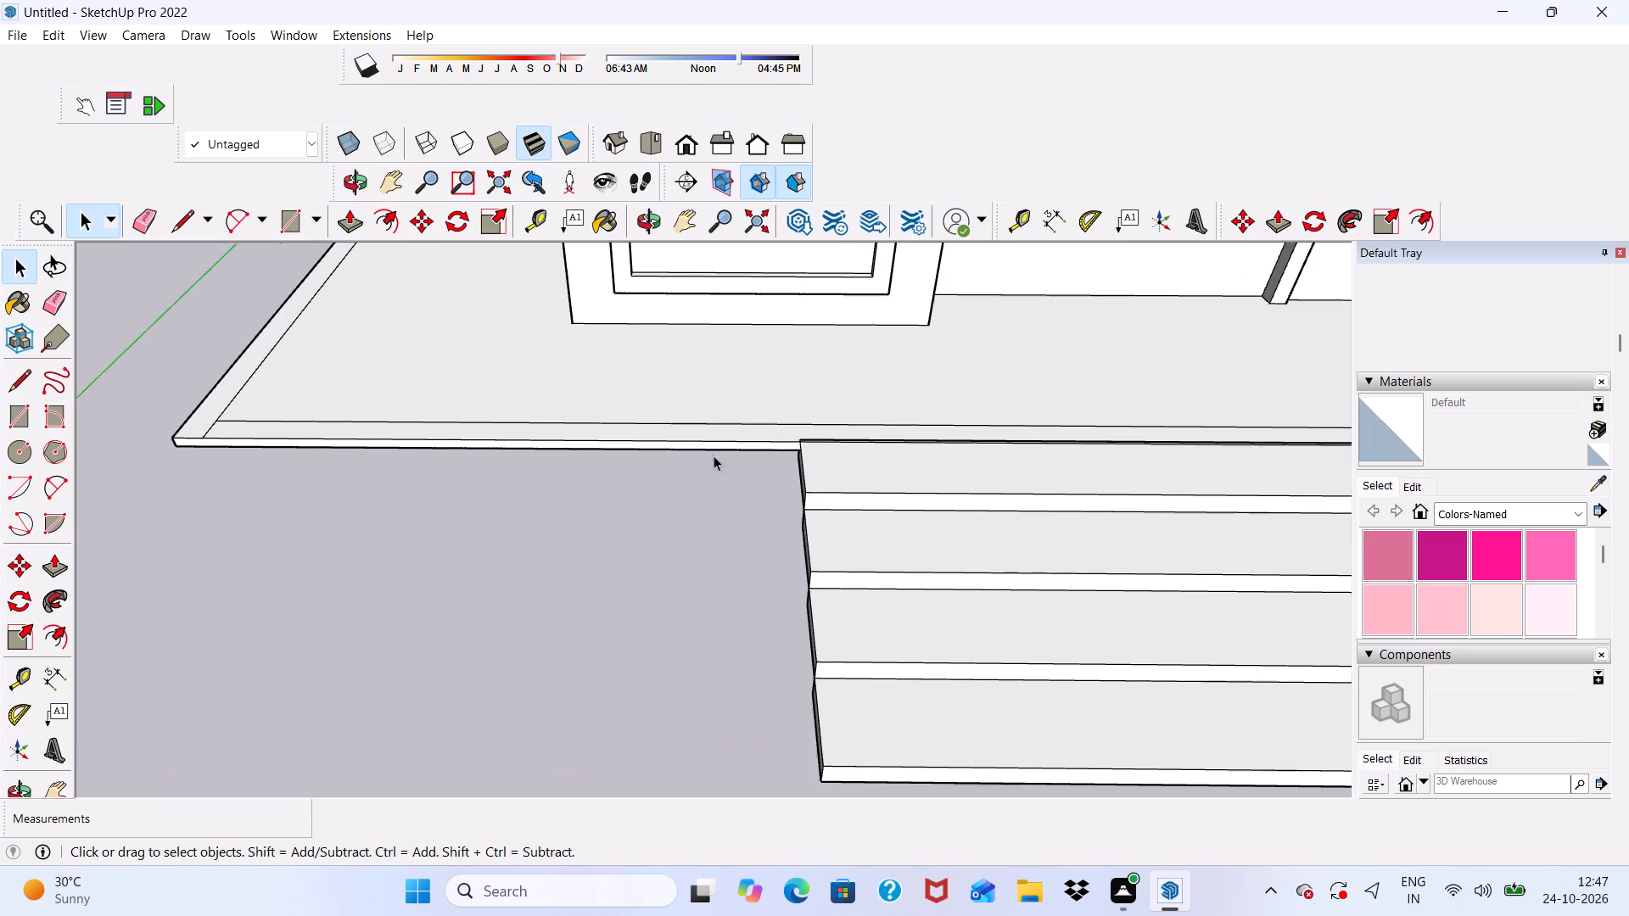
pyautogui.scroll(4, 755, 427)
pyautogui.scroll(-14, 821, 430)
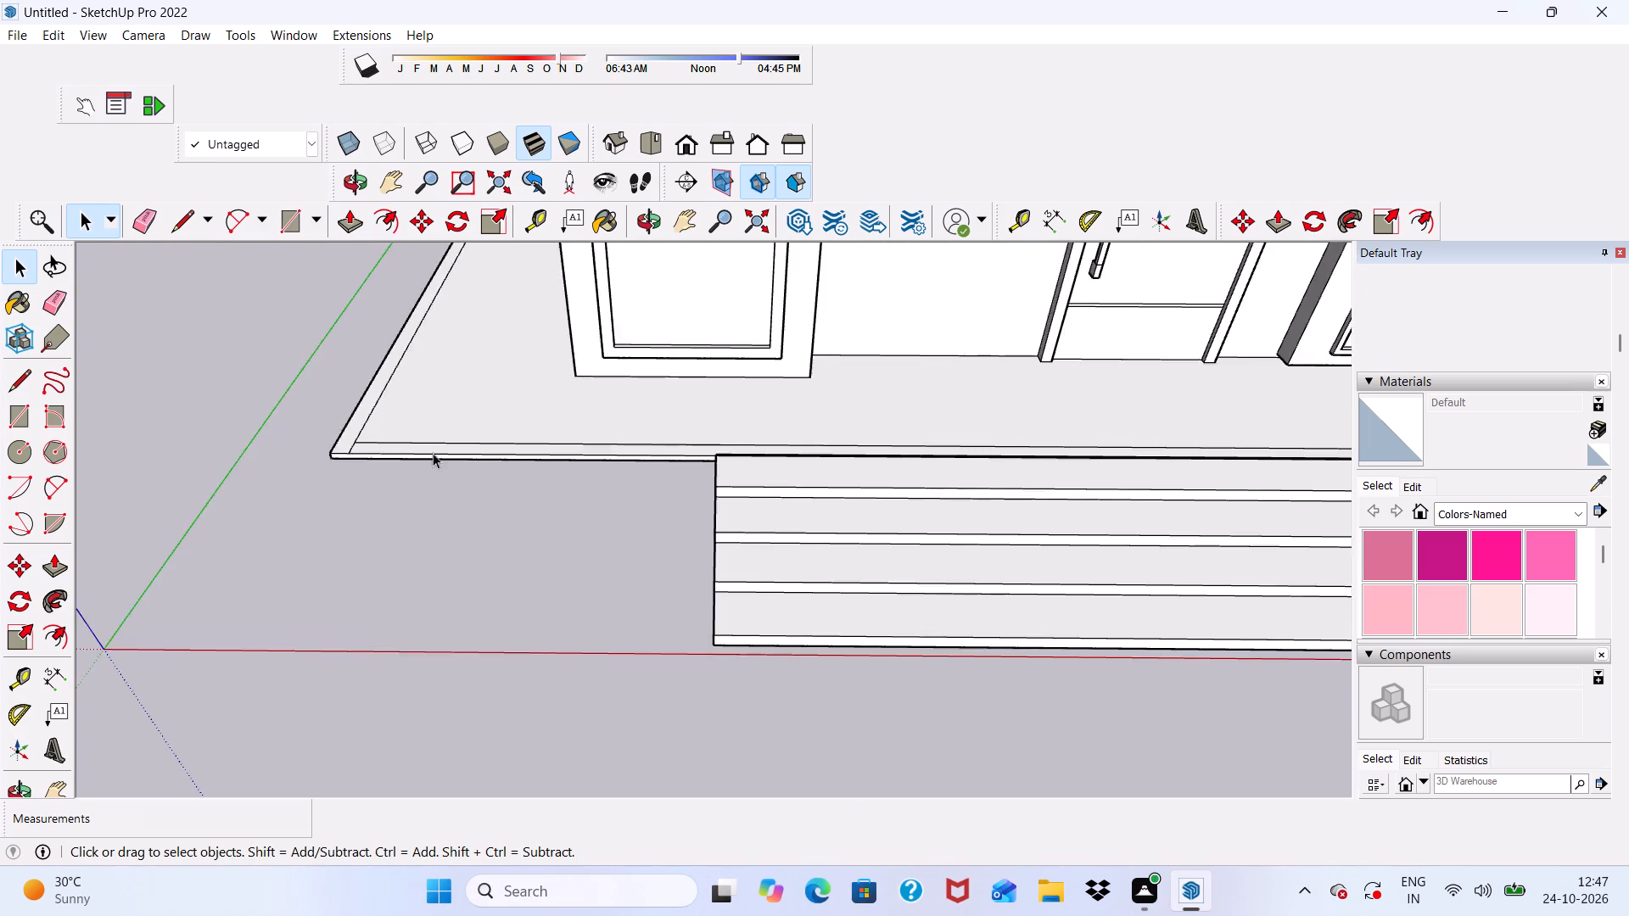
pyautogui.scroll(-15, 433, 453)
pyautogui.moveTo(606, 478); pyautogui.dragTo(542, 495, button='middle')
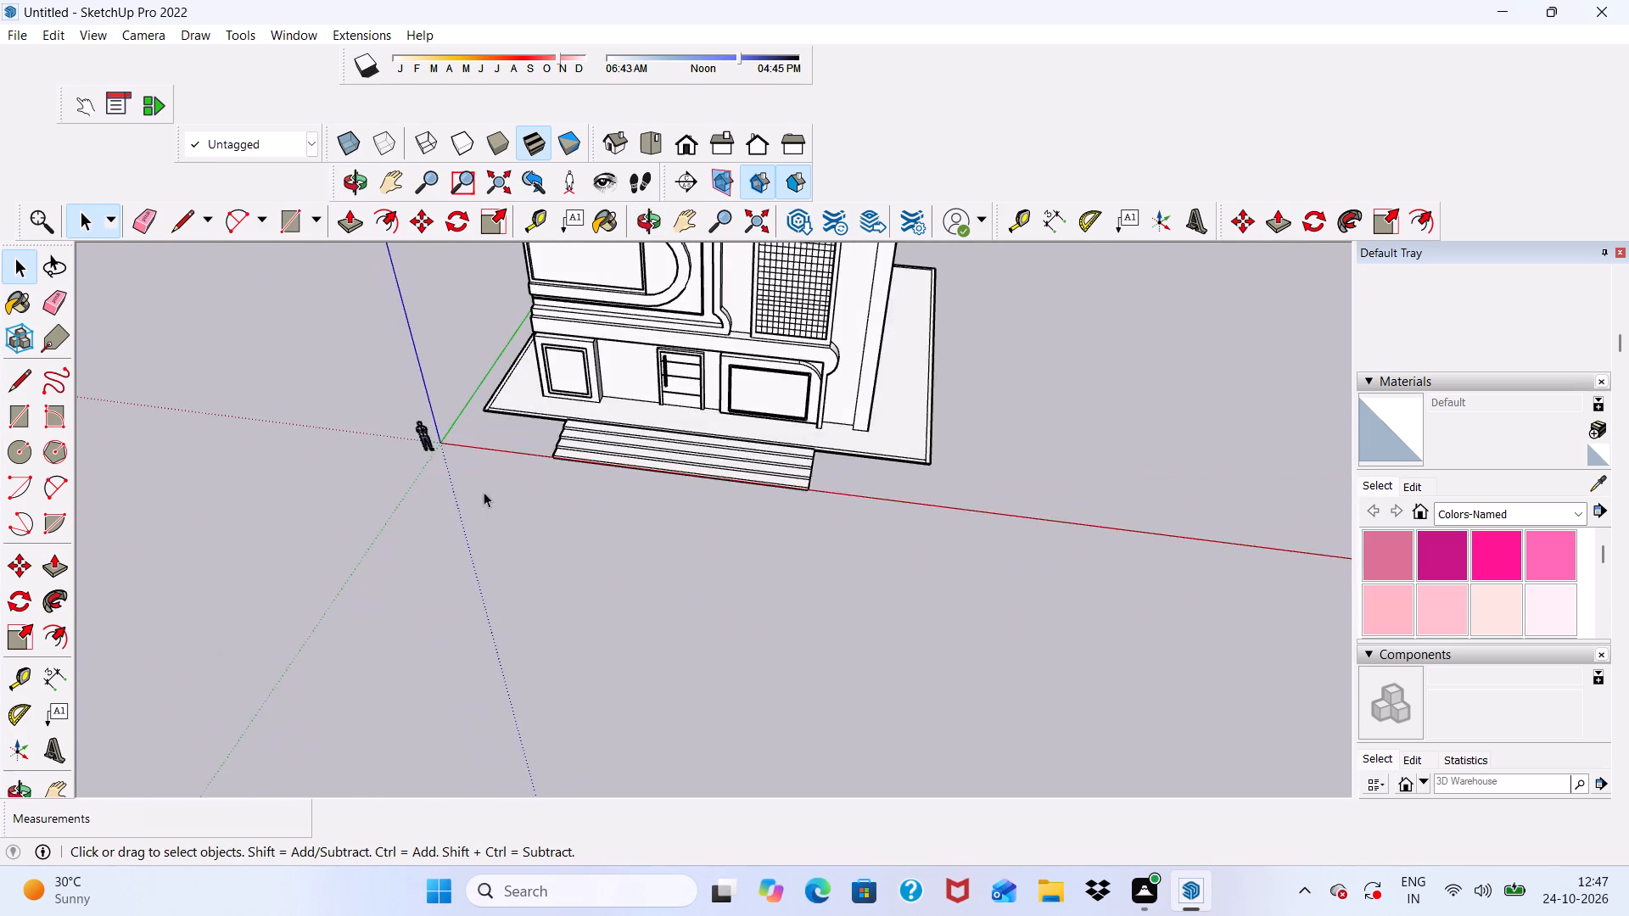
pyautogui.scroll(20, 482, 487)
pyautogui.scroll(7, 482, 487)
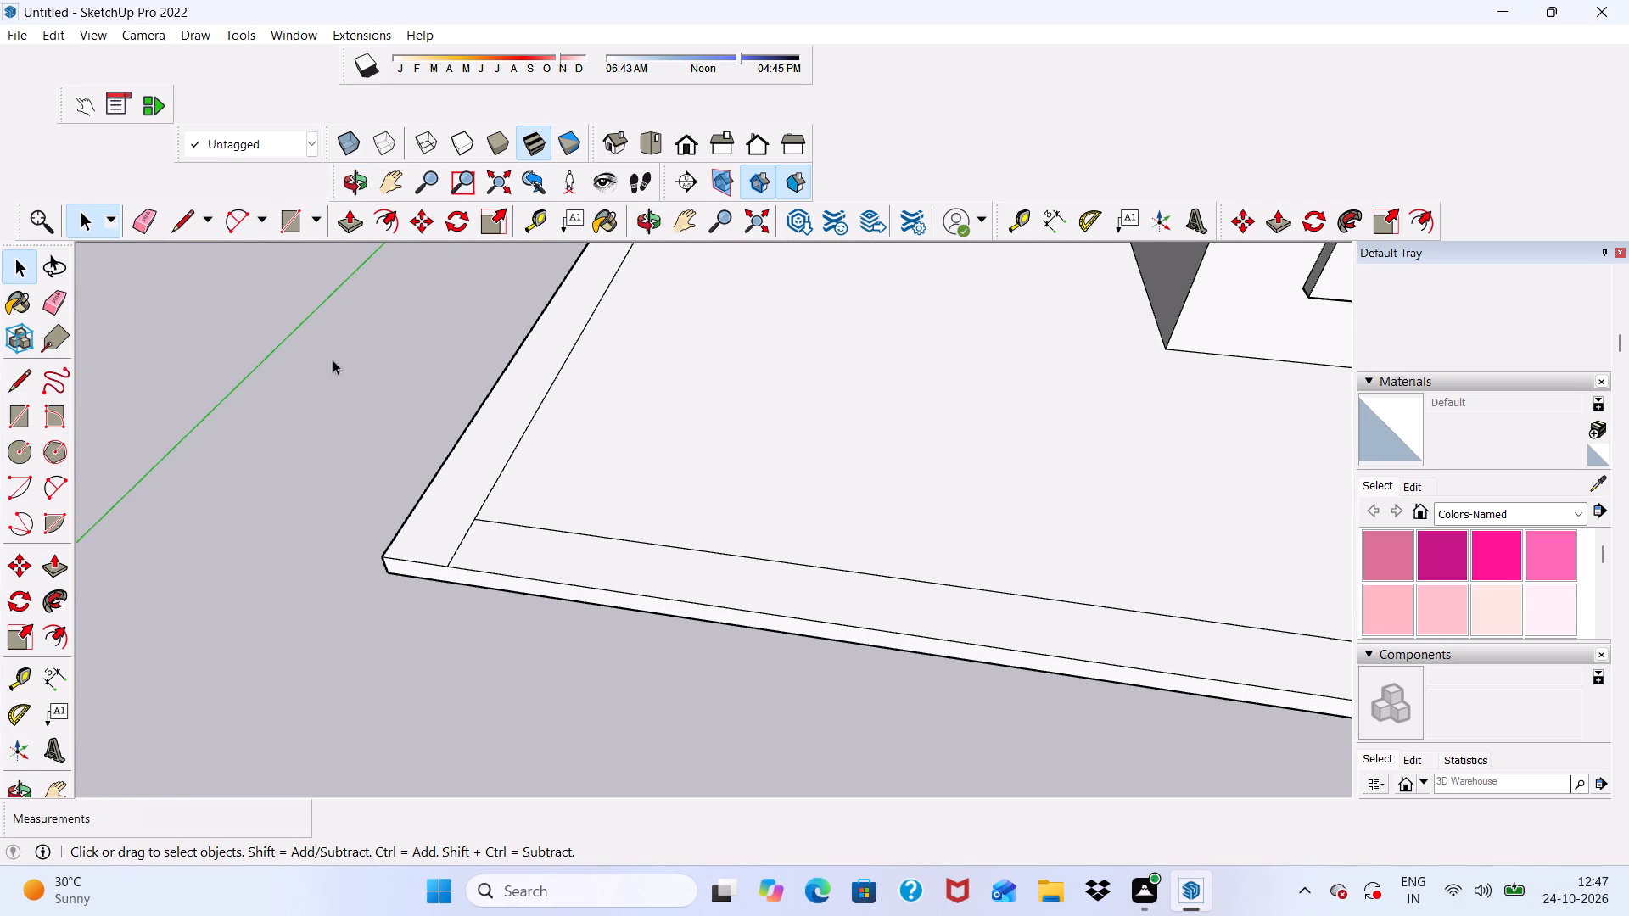
pyautogui.click(142, 218)
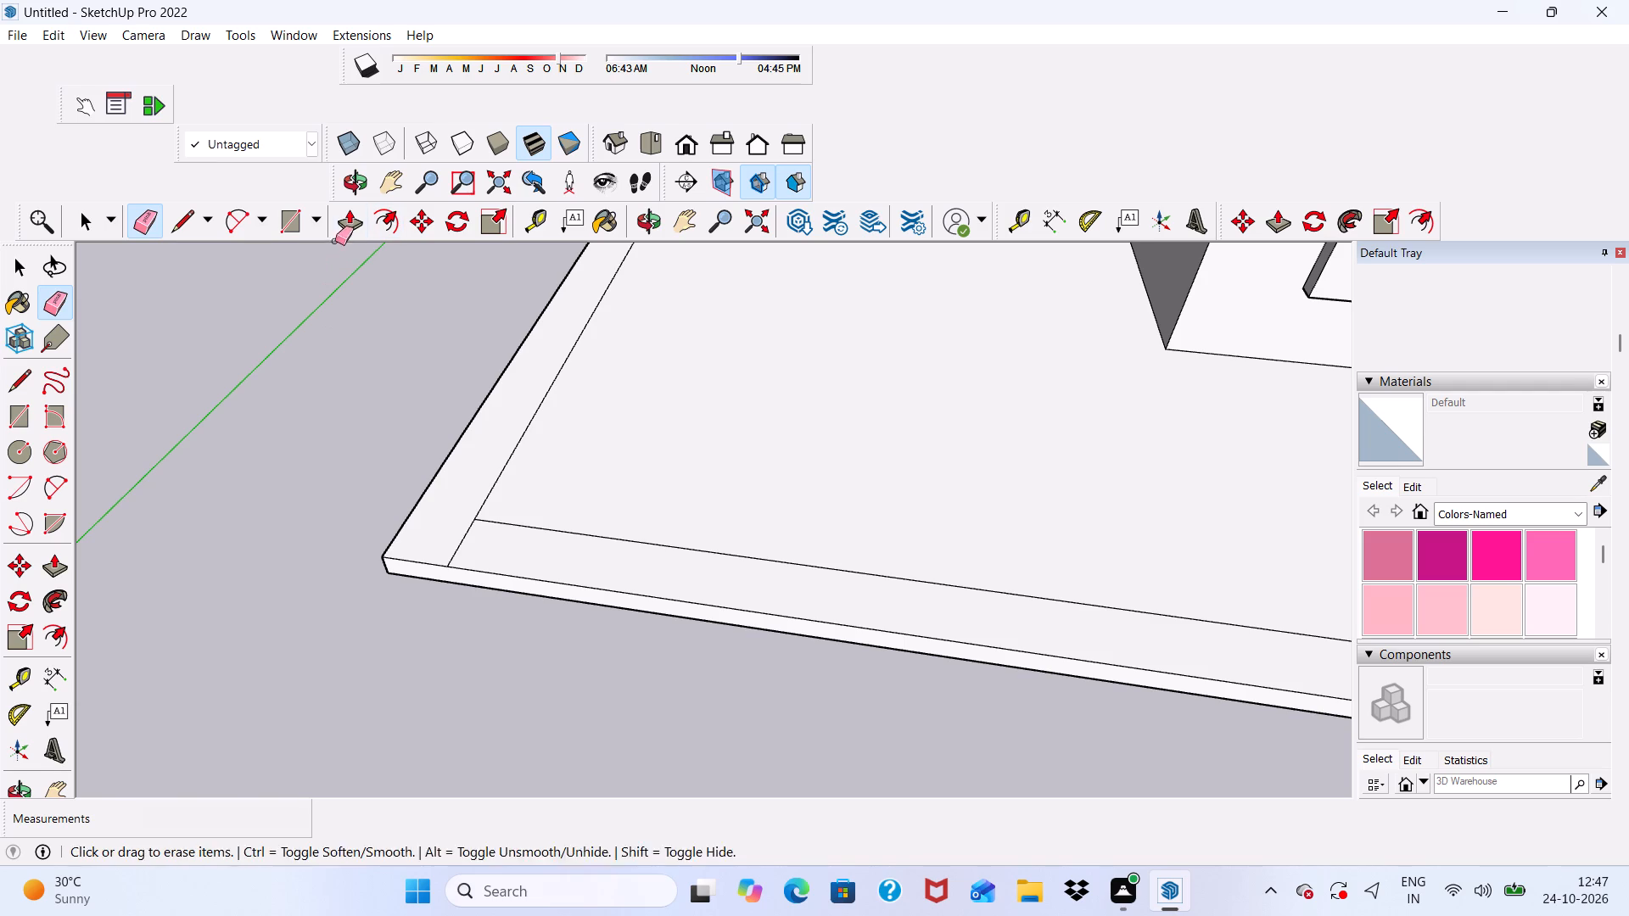
pyautogui.click(344, 228)
pyautogui.click(434, 510)
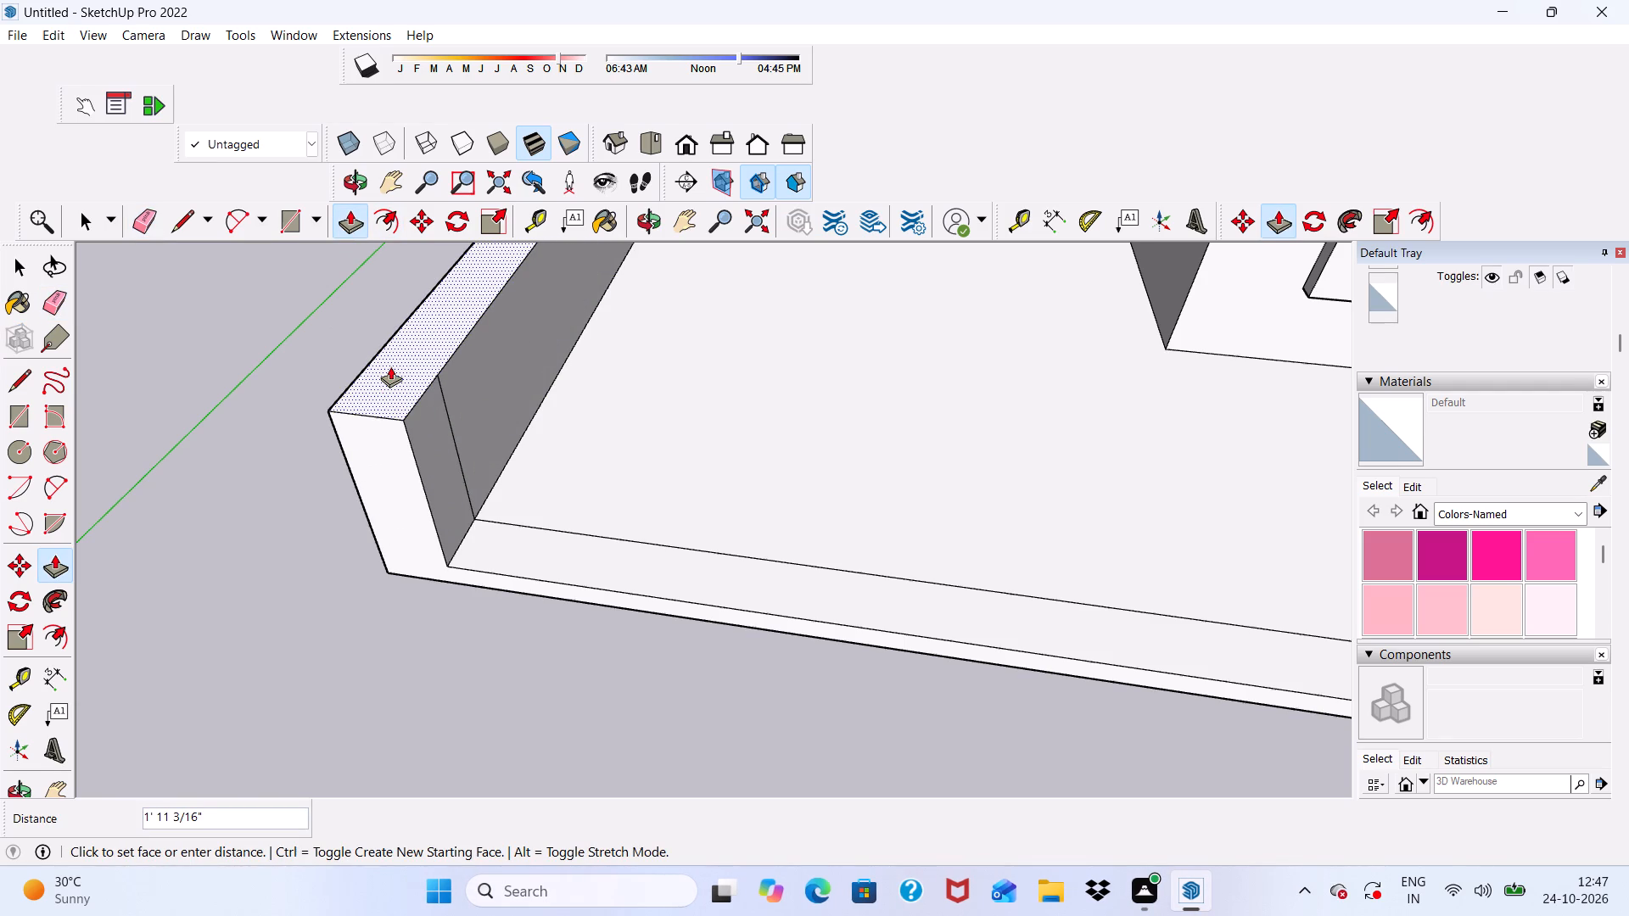
pyautogui.write("5'")
pyautogui.press('Return')
# Push/Pull the top face of the new side wall up another 5'.
pyautogui.scroll(1, 390, 366)
pyautogui.scroll(-15, 390, 370)
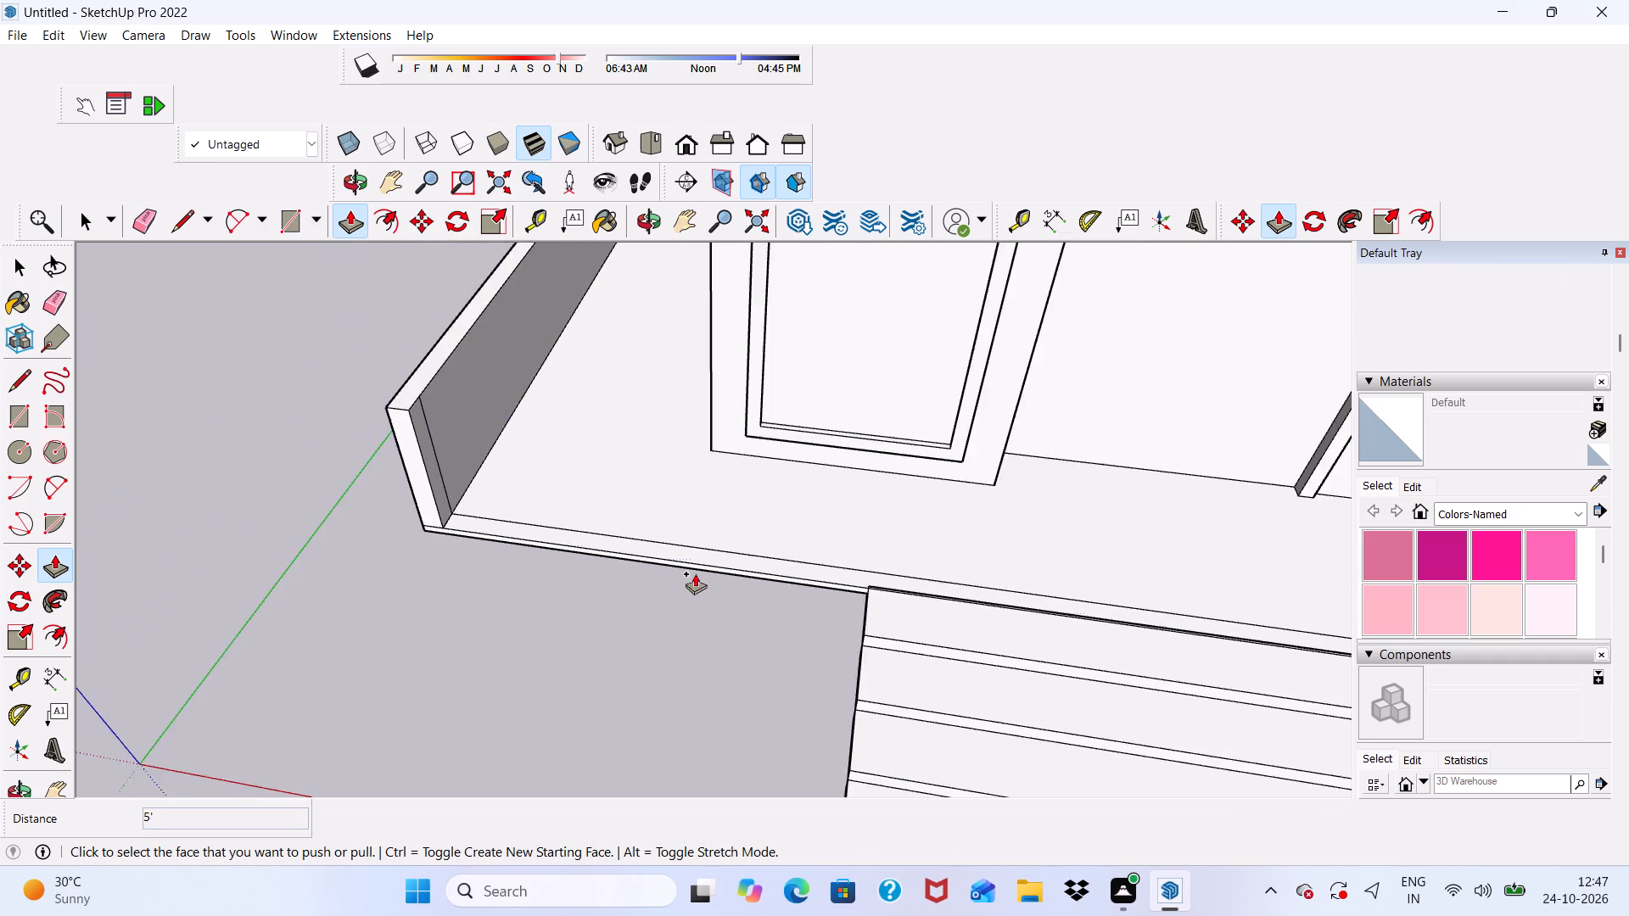
pyautogui.scroll(-7, 695, 573)
pyautogui.scroll(18, 504, 455)
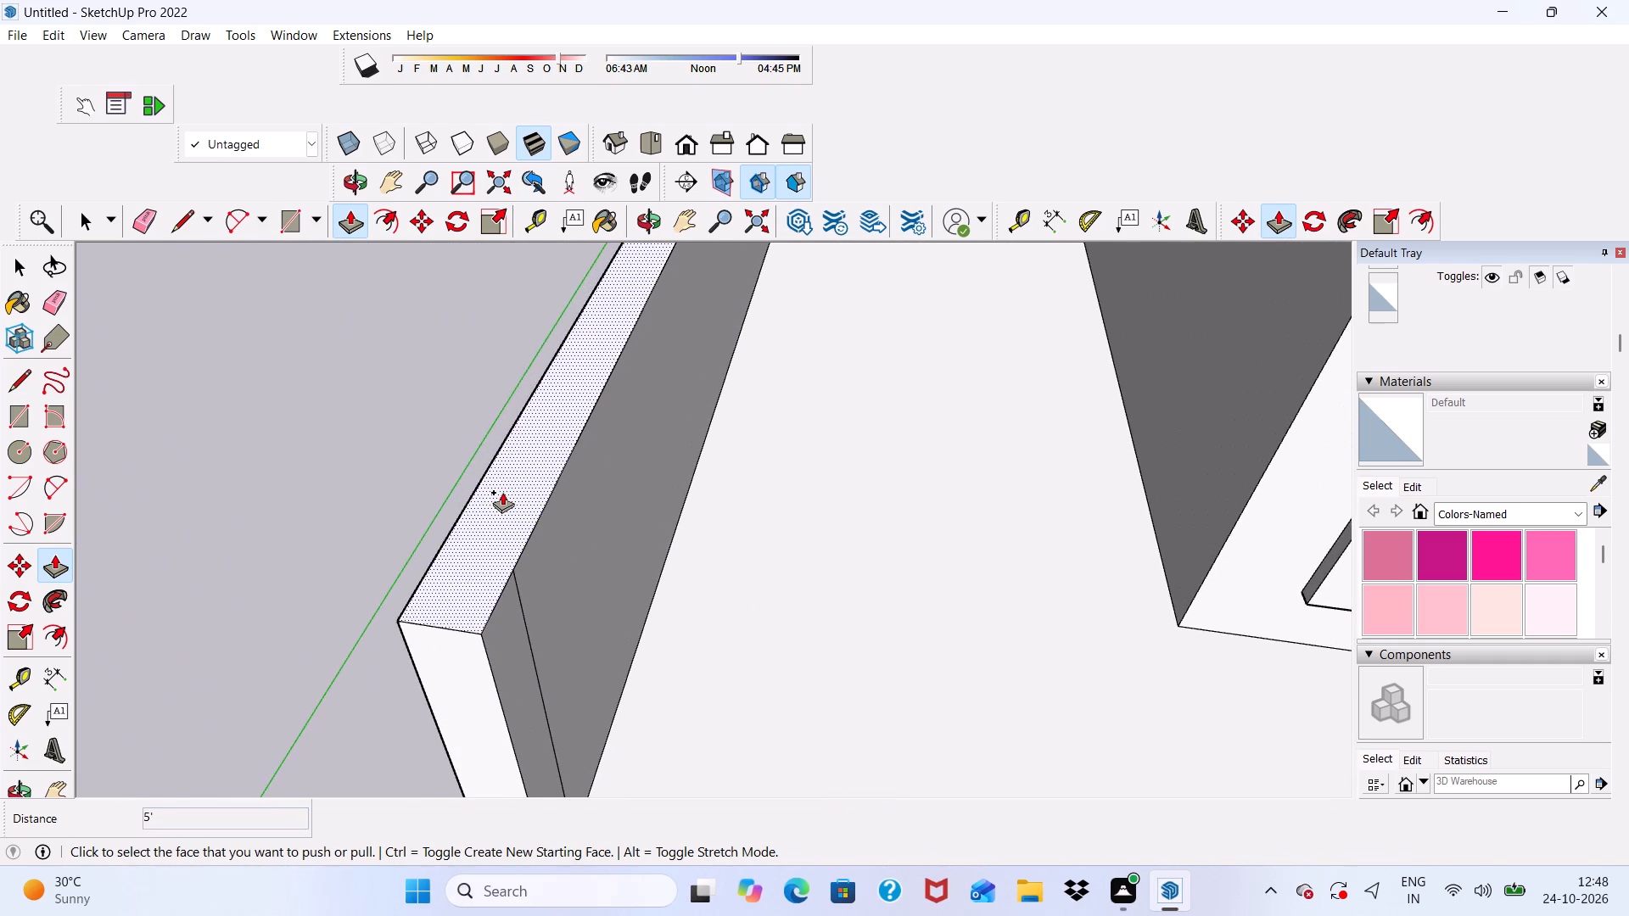
pyautogui.click(502, 492)
pyautogui.write("5'")
pyautogui.press('Return')
pyautogui.scroll(-17, 417, 376)
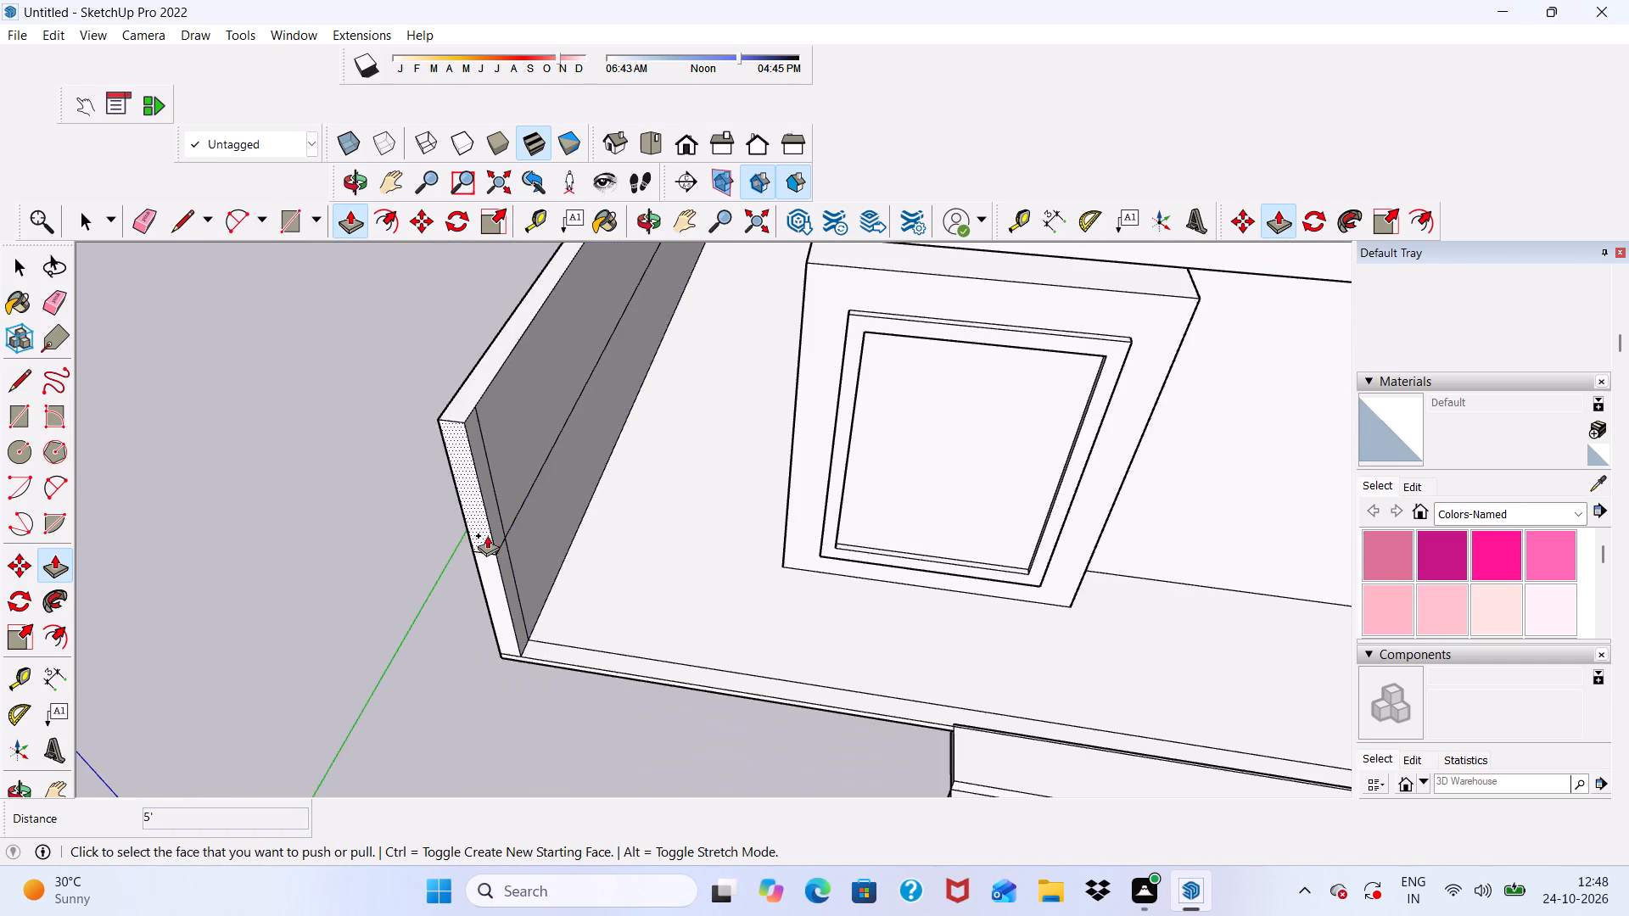
# Erase the mid-height seam lines and the vertical strip line on the front end and inner face of the side wall nearest the green axis.
pyautogui.scroll(-5, 487, 535)
pyautogui.moveTo(624, 623); pyautogui.dragTo(628, 336, button='middle')
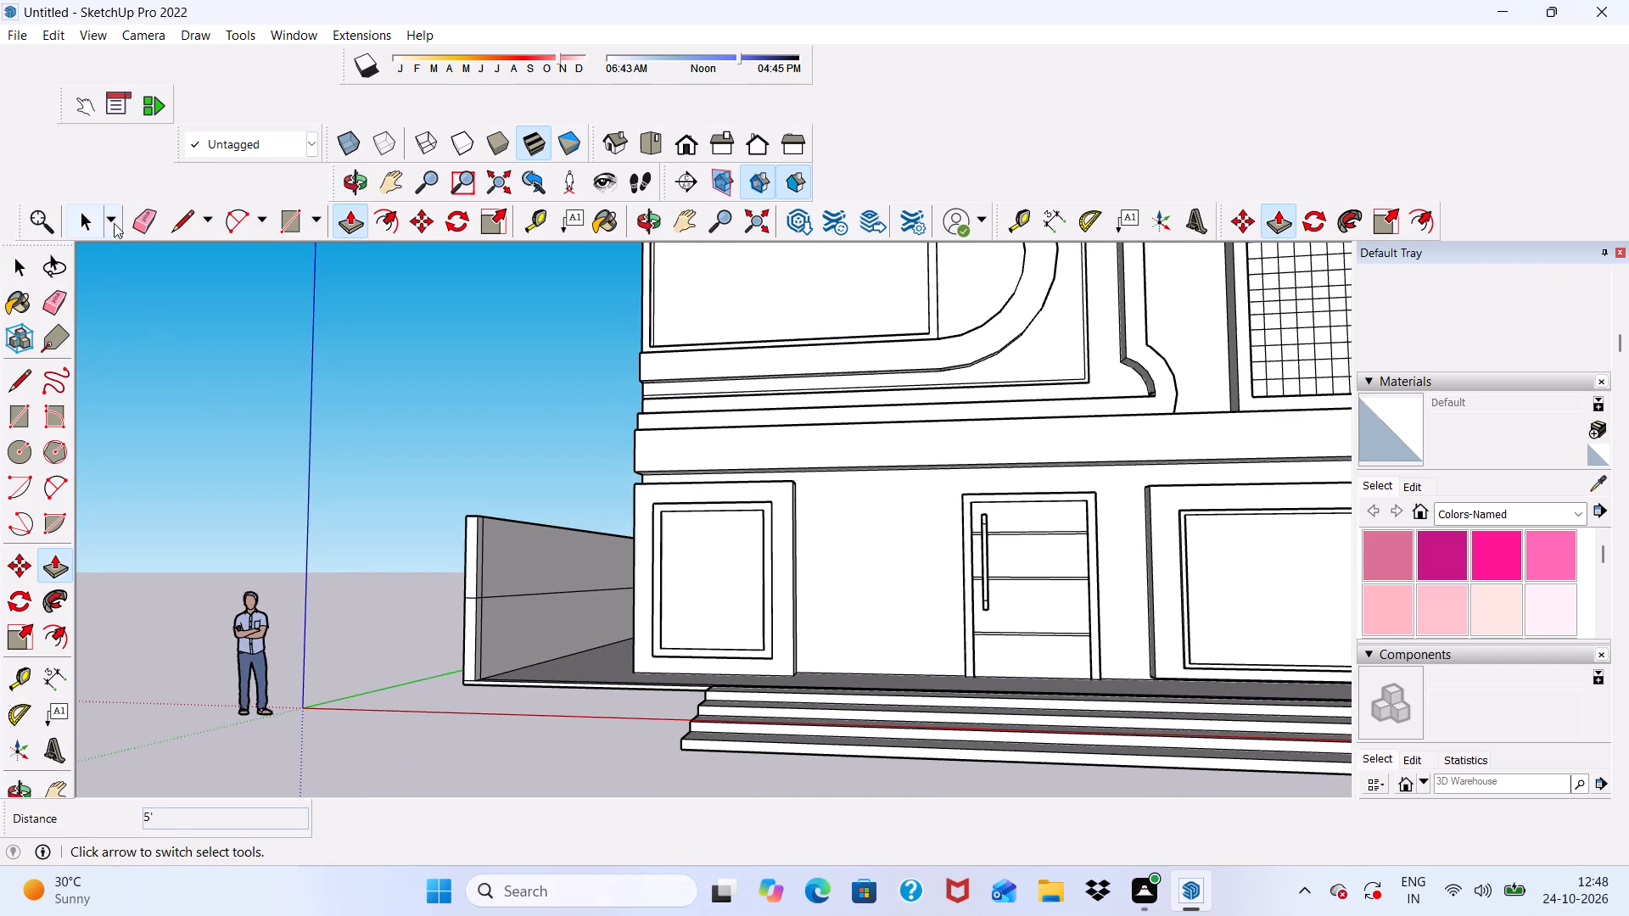
pyautogui.click(142, 220)
pyautogui.scroll(6, 358, 508)
pyautogui.scroll(4, 640, 776)
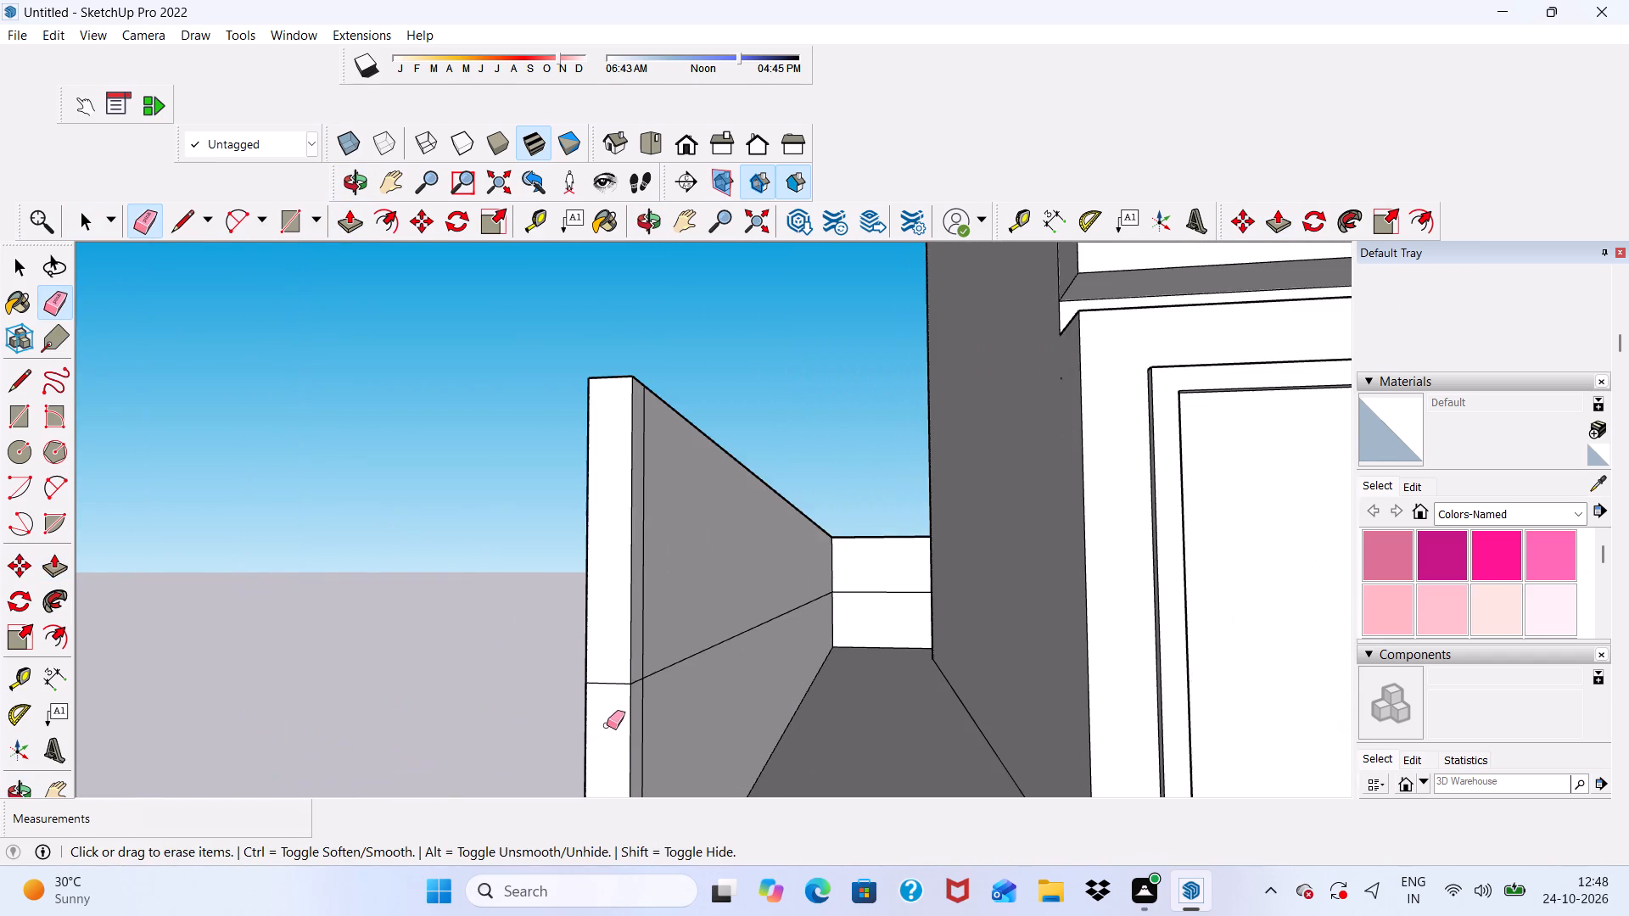
pyautogui.scroll(4, 606, 694)
pyautogui.moveTo(604, 677); pyautogui.dragTo(607, 689)
pyautogui.scroll(6, 677, 684)
pyautogui.moveTo(637, 664); pyautogui.dragTo(636, 673)
pyautogui.moveTo(684, 617); pyautogui.dragTo(697, 667)
pyautogui.moveTo(632, 609); pyautogui.dragTo(660, 644)
pyautogui.scroll(-7, 482, 511)
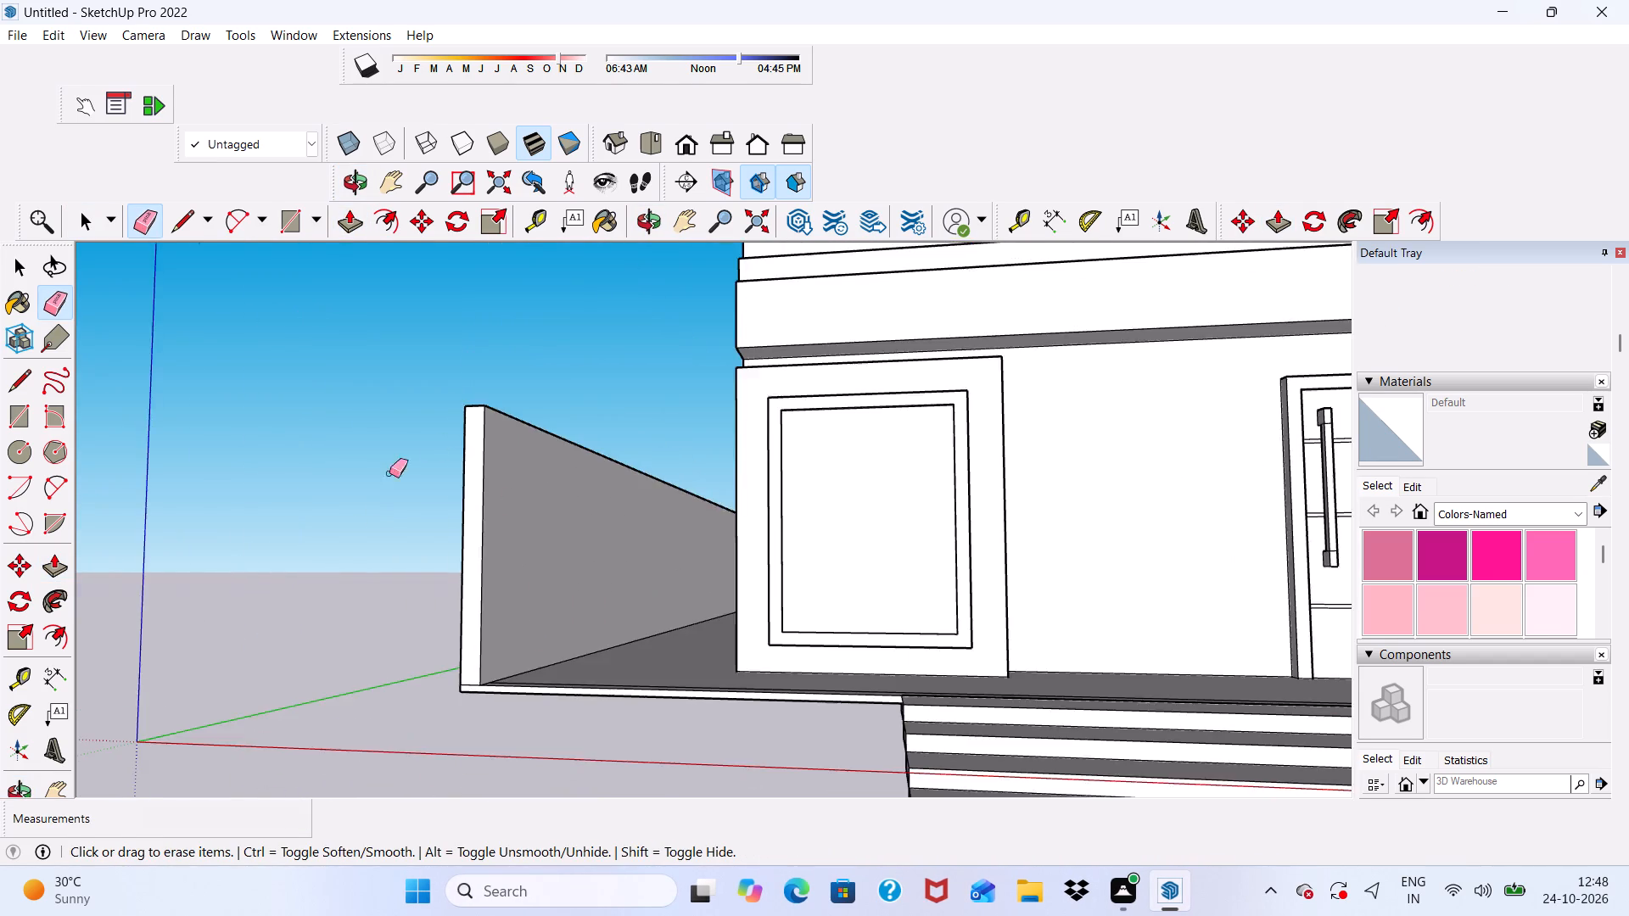
# Erase the mid-height seam lines and the vertical strip line on the opposite side wall's inner face and front end.
pyautogui.scroll(-10, 389, 473)
pyautogui.moveTo(514, 560); pyautogui.dragTo(714, 602, button='middle')
pyautogui.scroll(12, 1069, 513)
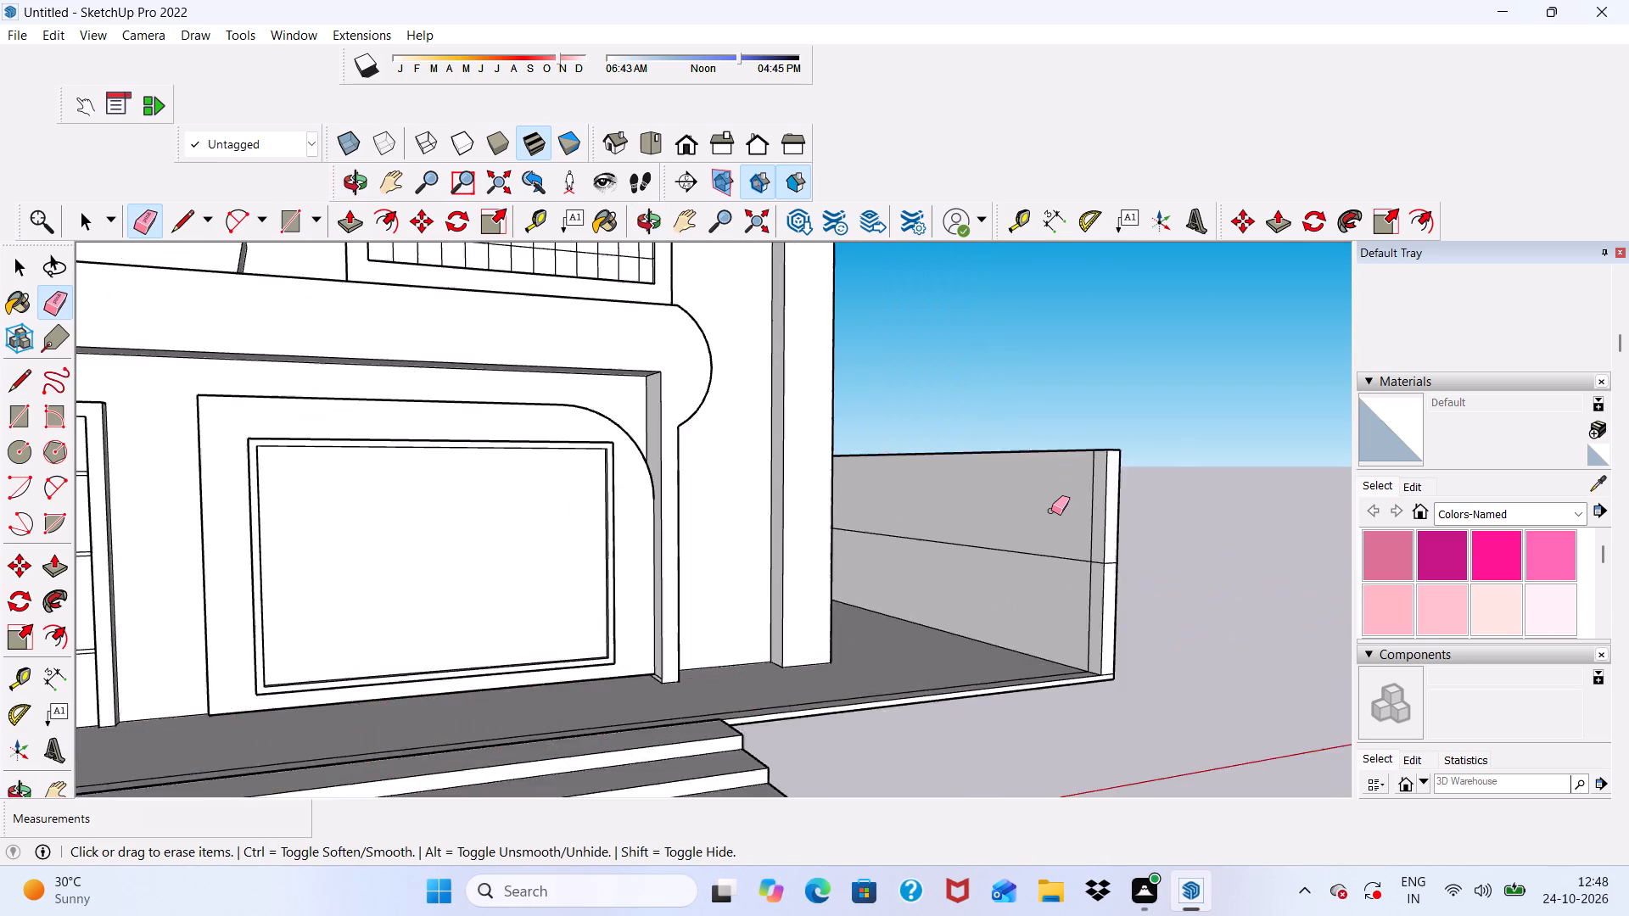
pyautogui.scroll(3, 1051, 511)
pyautogui.moveTo(1017, 536); pyautogui.dragTo(1014, 570)
pyautogui.moveTo(1055, 574); pyautogui.dragTo(1059, 602)
pyautogui.scroll(9, 1175, 567)
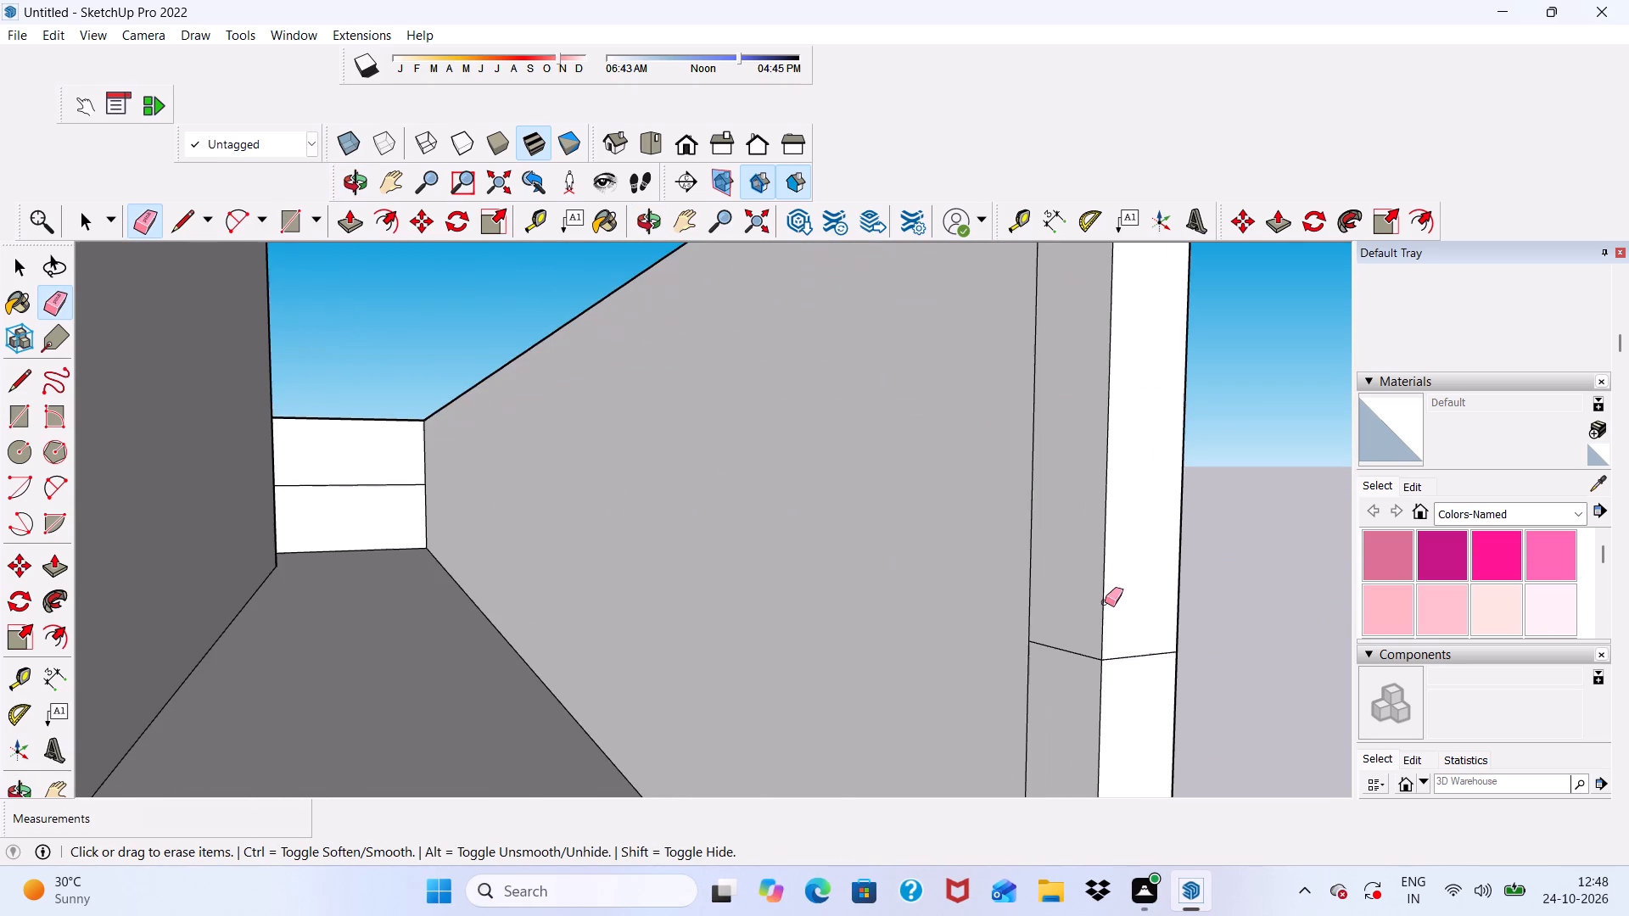
pyautogui.moveTo(1133, 607); pyautogui.dragTo(1137, 672)
pyautogui.scroll(3, 1033, 670)
pyautogui.moveTo(1081, 628); pyautogui.dragTo(1083, 663)
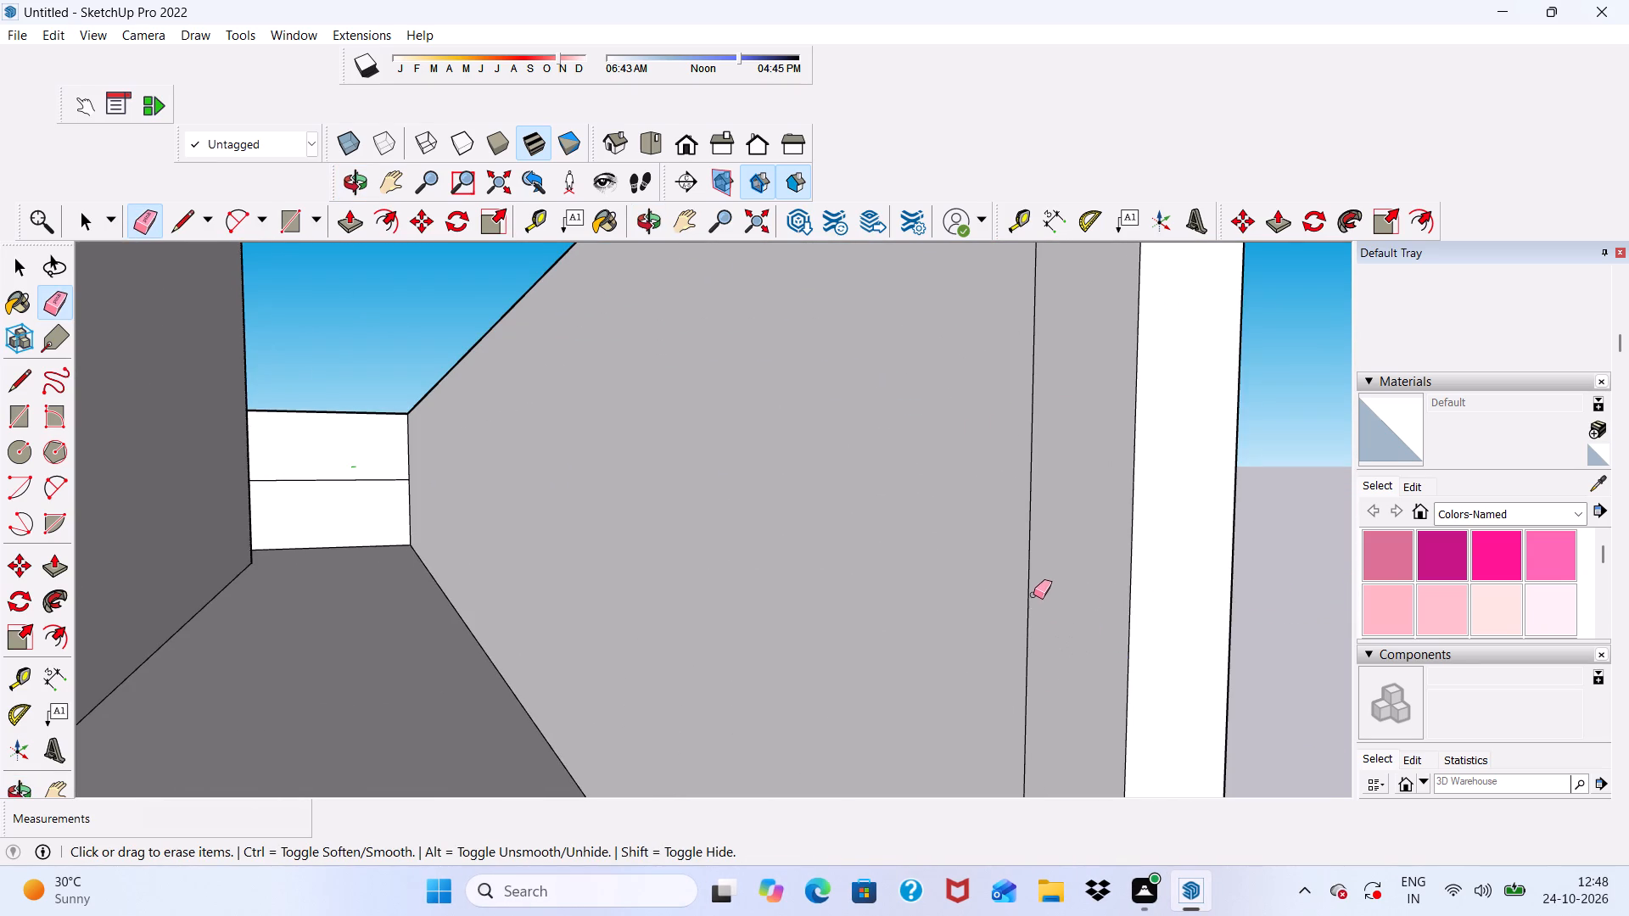
pyautogui.moveTo(1033, 595); pyautogui.dragTo(1027, 606)
# Erase the mid-height seam line on the back wall's inner face.
pyautogui.scroll(-5, 550, 488)
pyautogui.scroll(5, 438, 433)
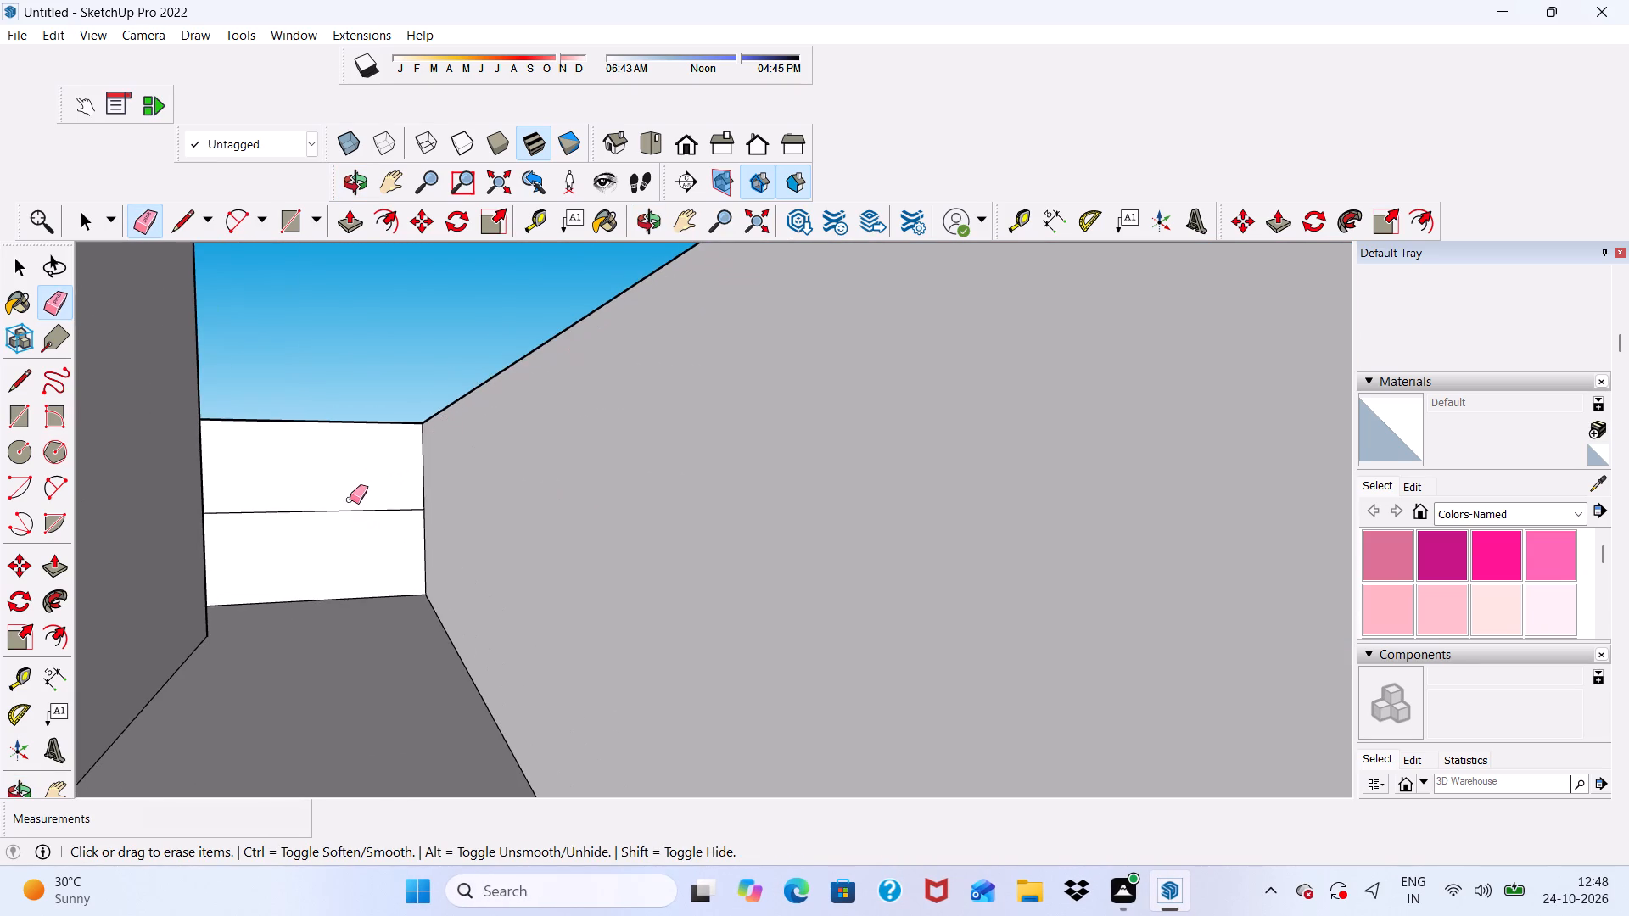
pyautogui.moveTo(346, 486); pyautogui.dragTo(350, 525)
# Erase the horizontal seam lines on the outer faces of the side wall farthest from the green axis and the back wall.
pyautogui.scroll(-11, 269, 475)
pyautogui.moveTo(427, 505); pyautogui.dragTo(1, 550, button='middle')
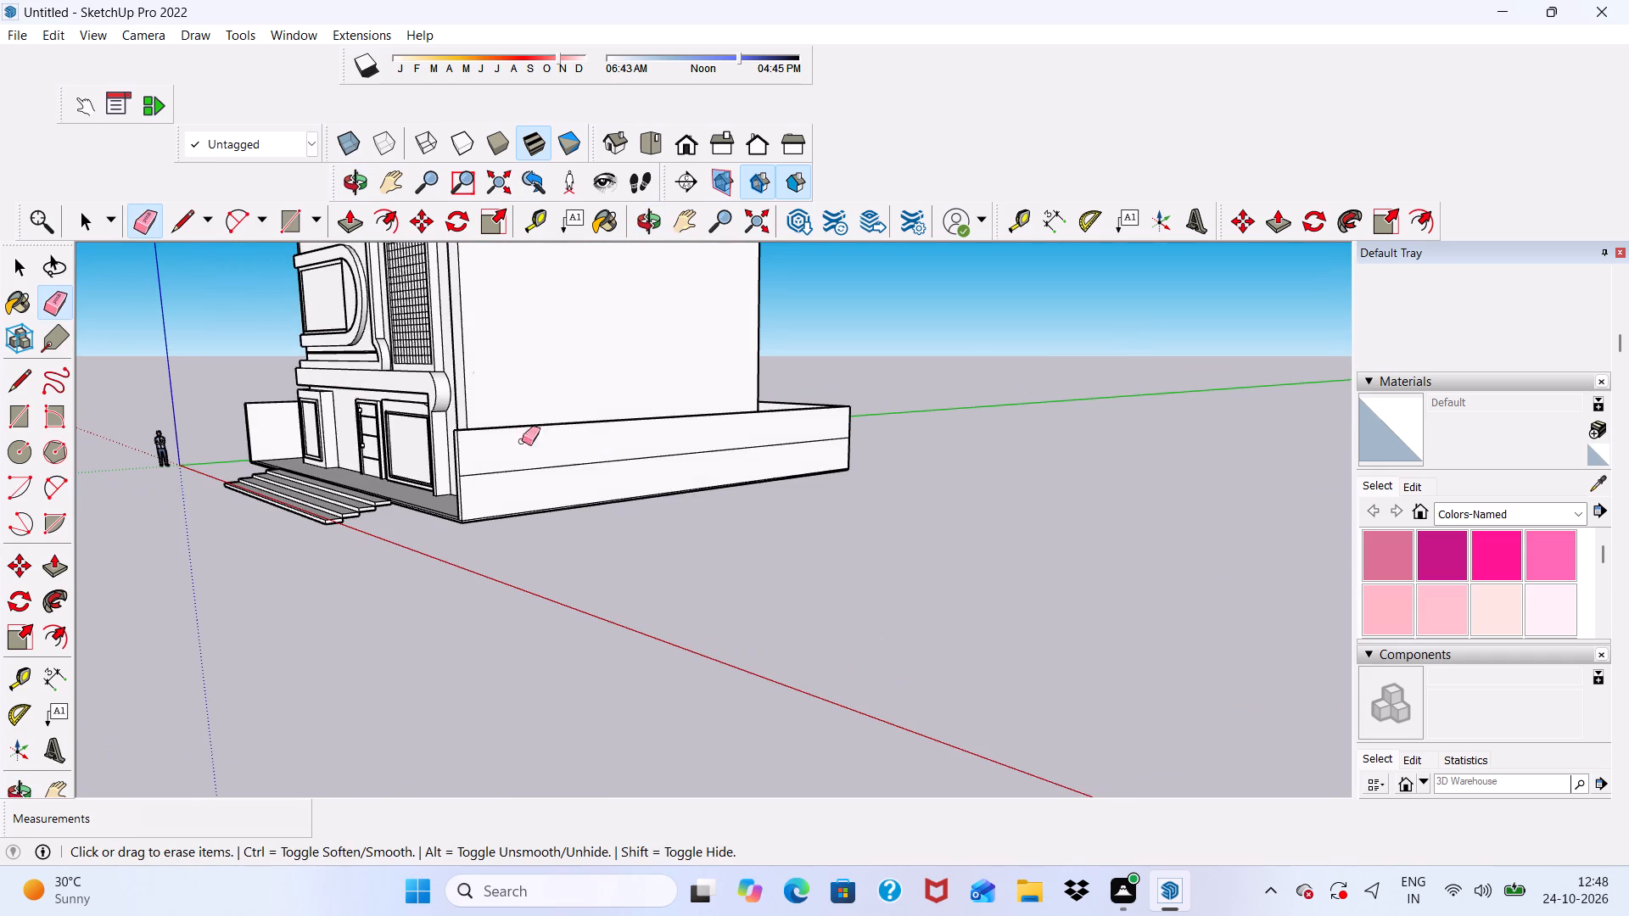
pyautogui.moveTo(538, 453); pyautogui.dragTo(539, 492)
pyautogui.scroll(-6, 392, 438)
pyautogui.moveTo(883, 412); pyautogui.dragTo(263, 441, button='middle')
pyautogui.scroll(7, 785, 430)
pyautogui.moveTo(931, 434); pyautogui.dragTo(932, 455)
# Erase the horizontal seam line on the outer face of the side wall nearest the green axis and leave the Eraser.
pyautogui.scroll(-5, 837, 405)
pyautogui.moveTo(1075, 439); pyautogui.dragTo(692, 473, button='middle')
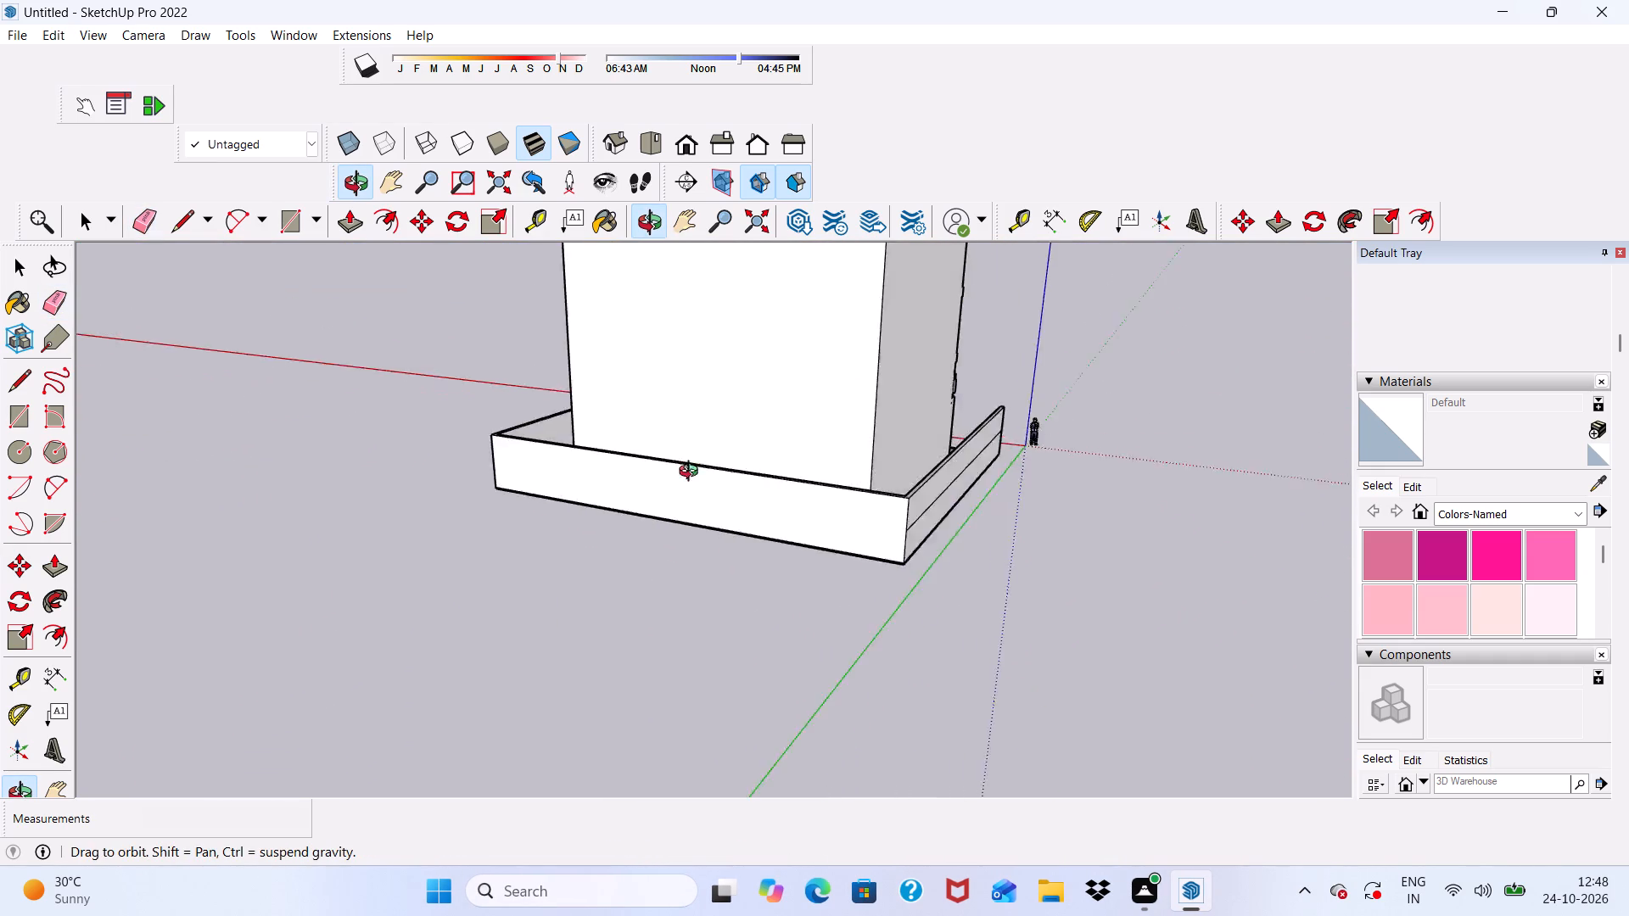
pyautogui.moveTo(692, 473); pyautogui.dragTo(473, 464, button='middle')
pyautogui.scroll(5, 585, 508)
pyautogui.moveTo(595, 495); pyautogui.dragTo(601, 506)
pyautogui.scroll(-5, 651, 478)
pyautogui.moveTo(790, 533); pyautogui.dragTo(781, 538, button='middle')
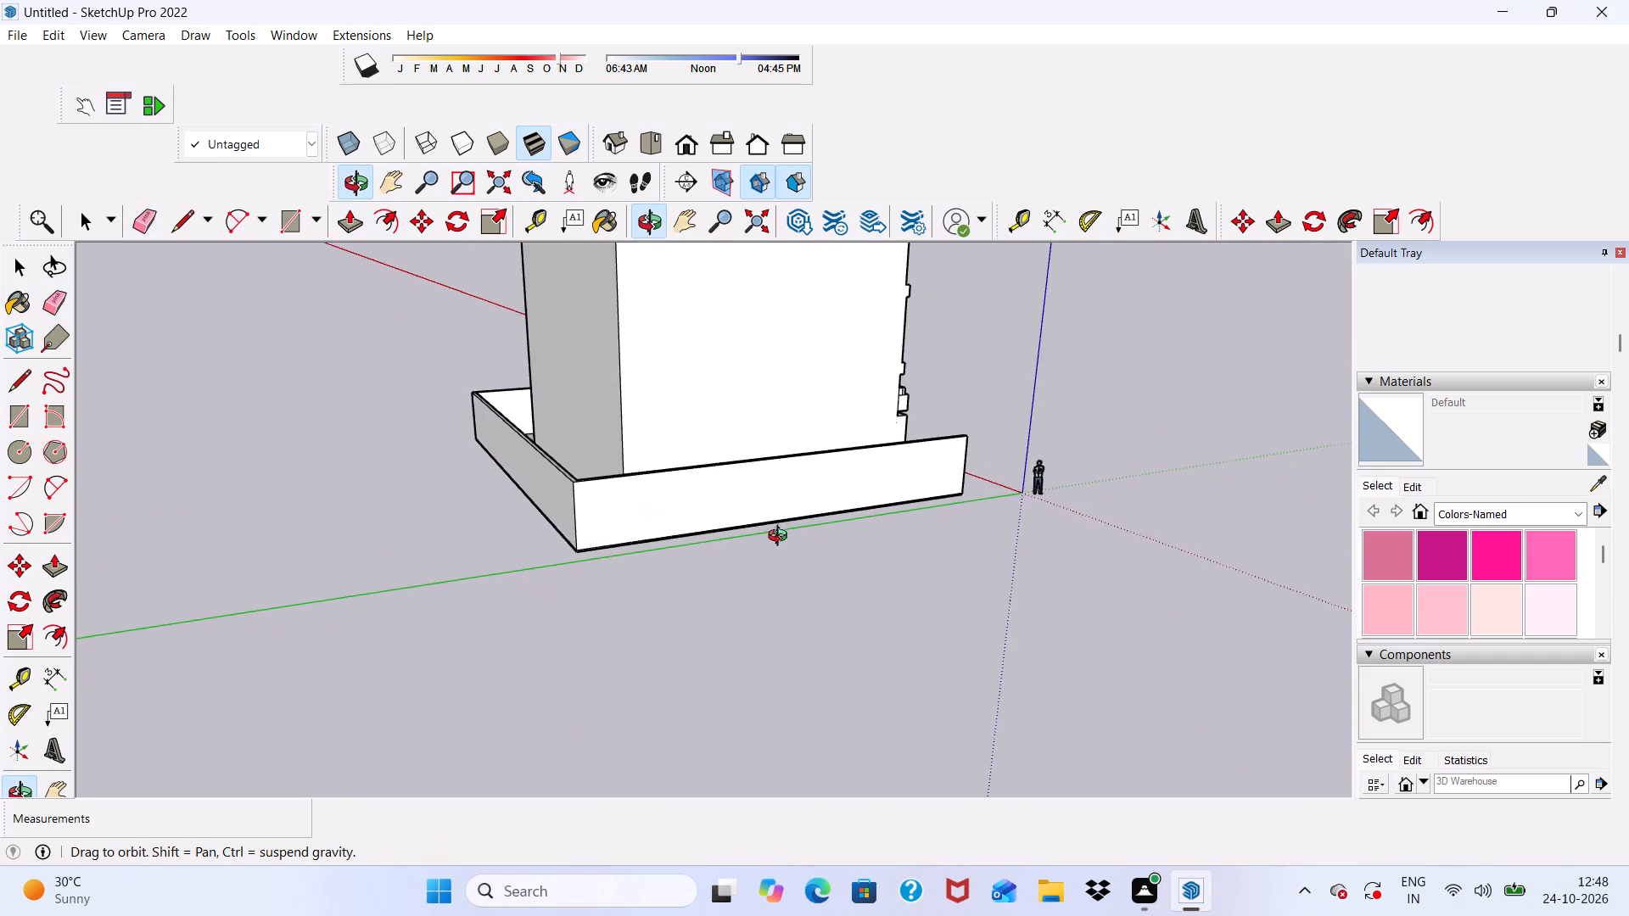
pyautogui.moveTo(781, 538); pyautogui.dragTo(169, 539, button='middle')
pyautogui.scroll(1, 528, 420)
pyautogui.scroll(-13, 742, 325)
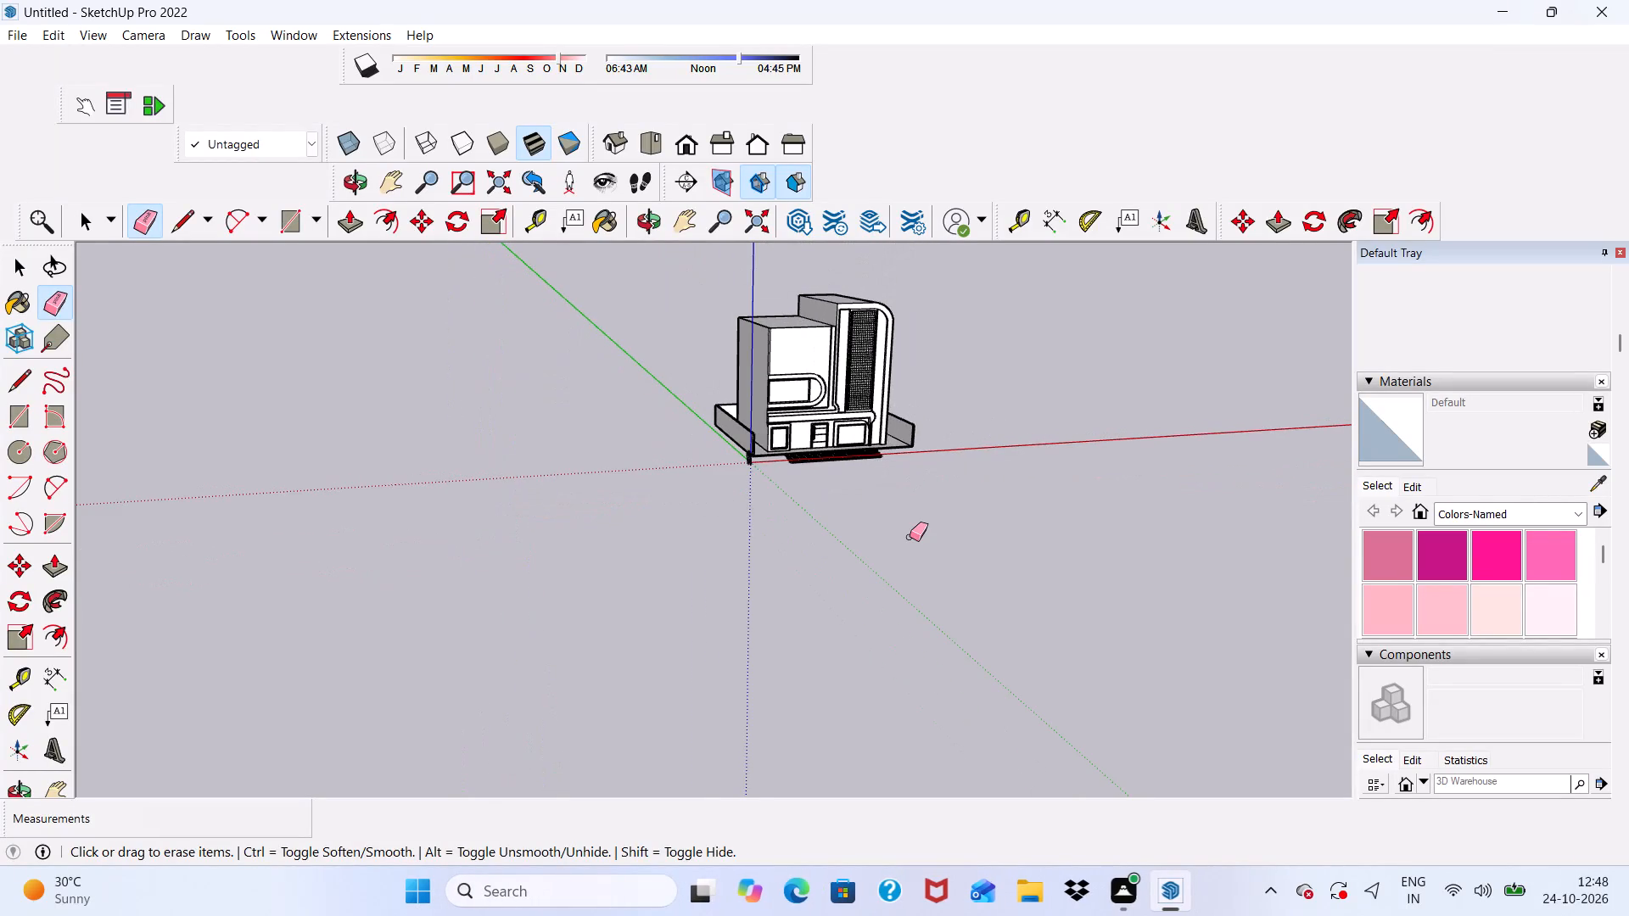
pyautogui.press('space')
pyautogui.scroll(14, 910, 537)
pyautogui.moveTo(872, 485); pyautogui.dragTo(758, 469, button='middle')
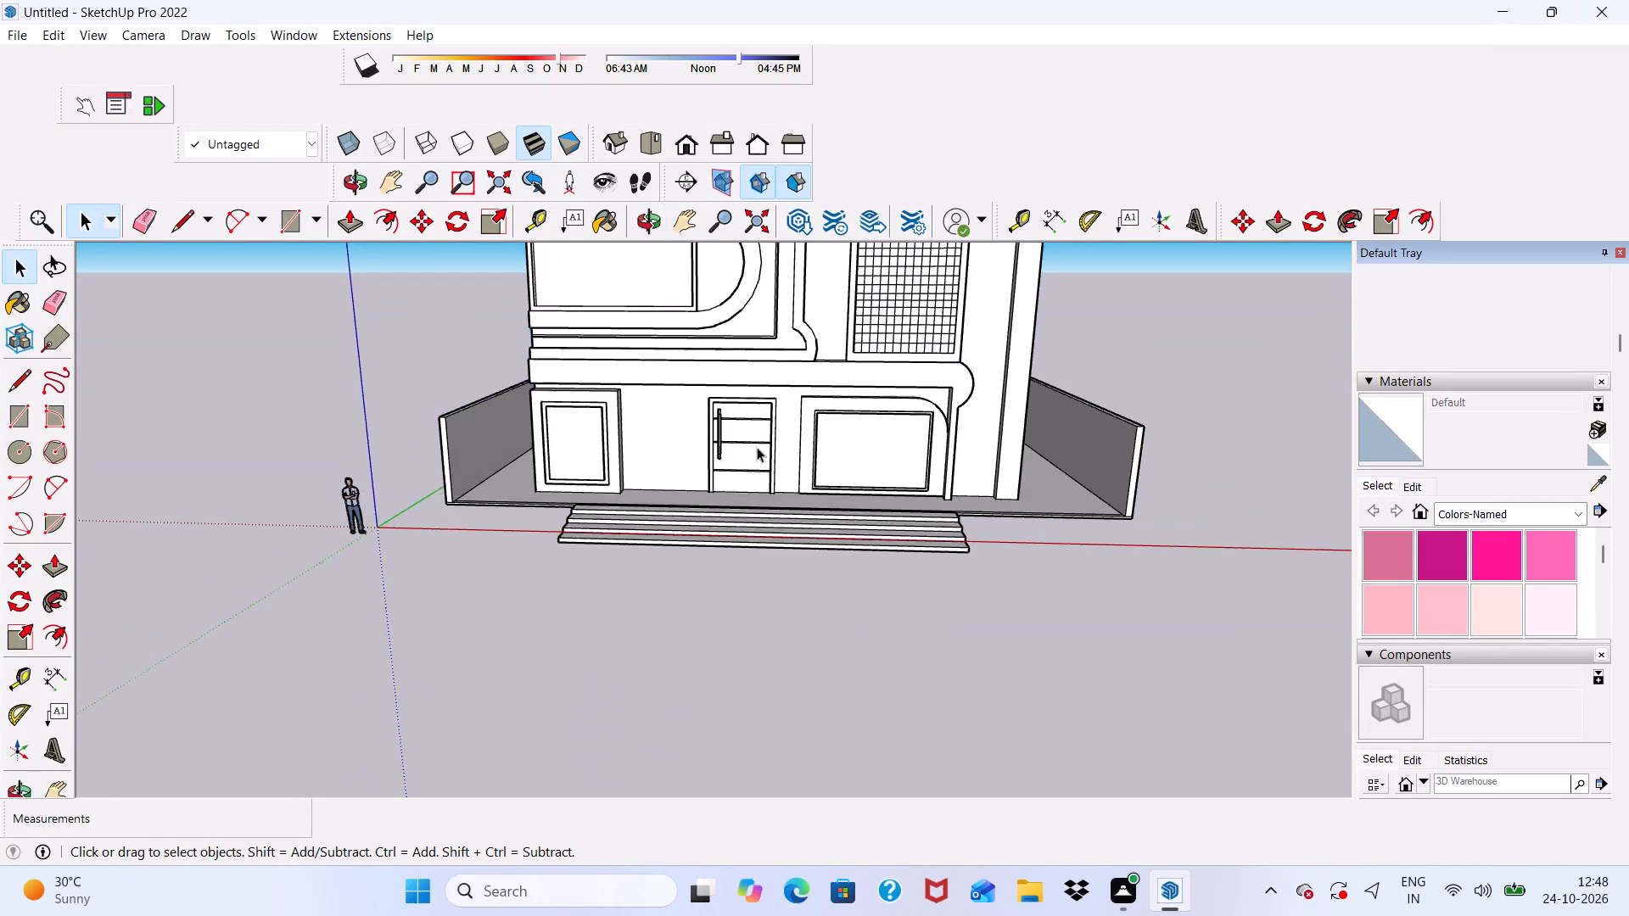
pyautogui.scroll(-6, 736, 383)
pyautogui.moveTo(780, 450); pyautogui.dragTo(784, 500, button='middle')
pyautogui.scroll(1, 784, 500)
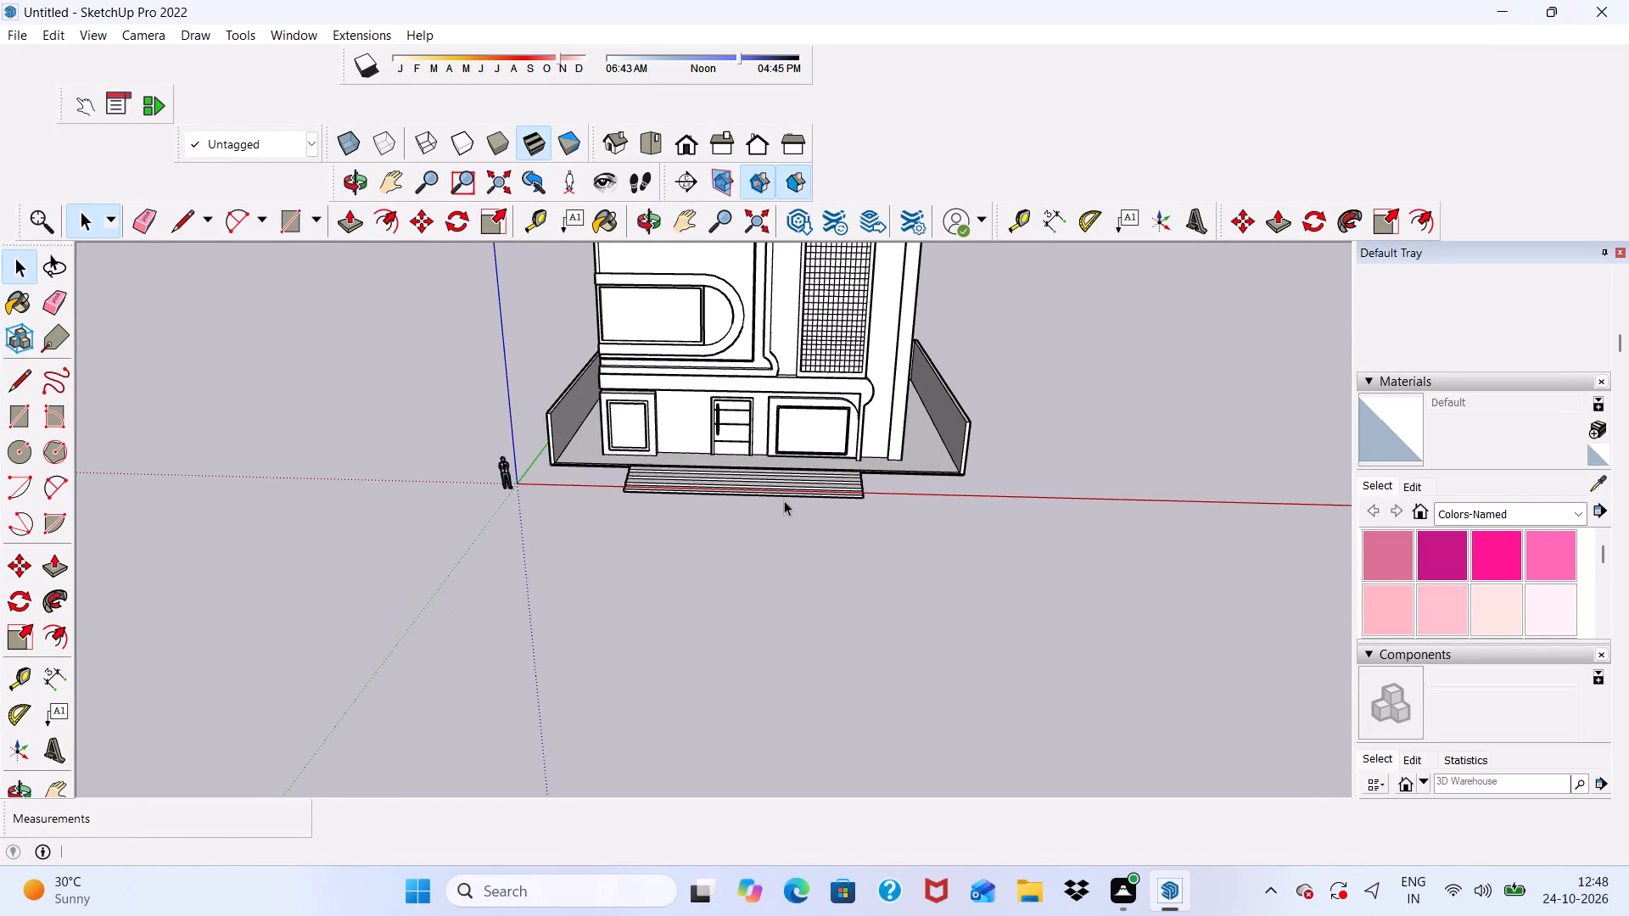
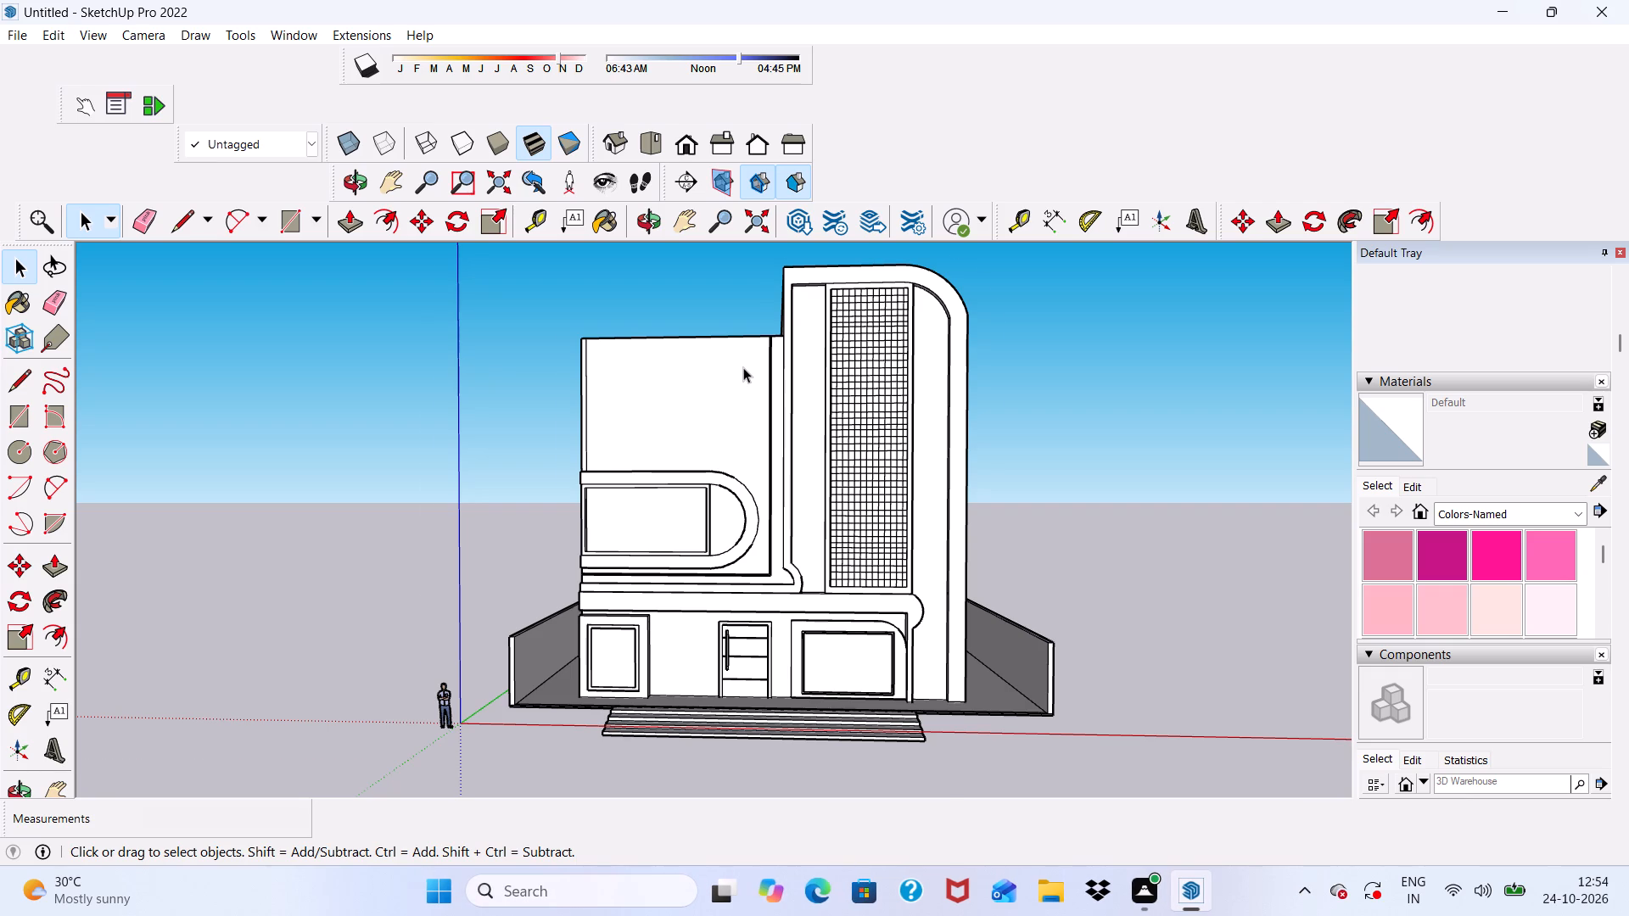
# Paint the front face of the U-shaped band around the upper-floor window with the 0135_DarkGray colour from Colors-Named.
pyautogui.scroll(1, 743, 367)
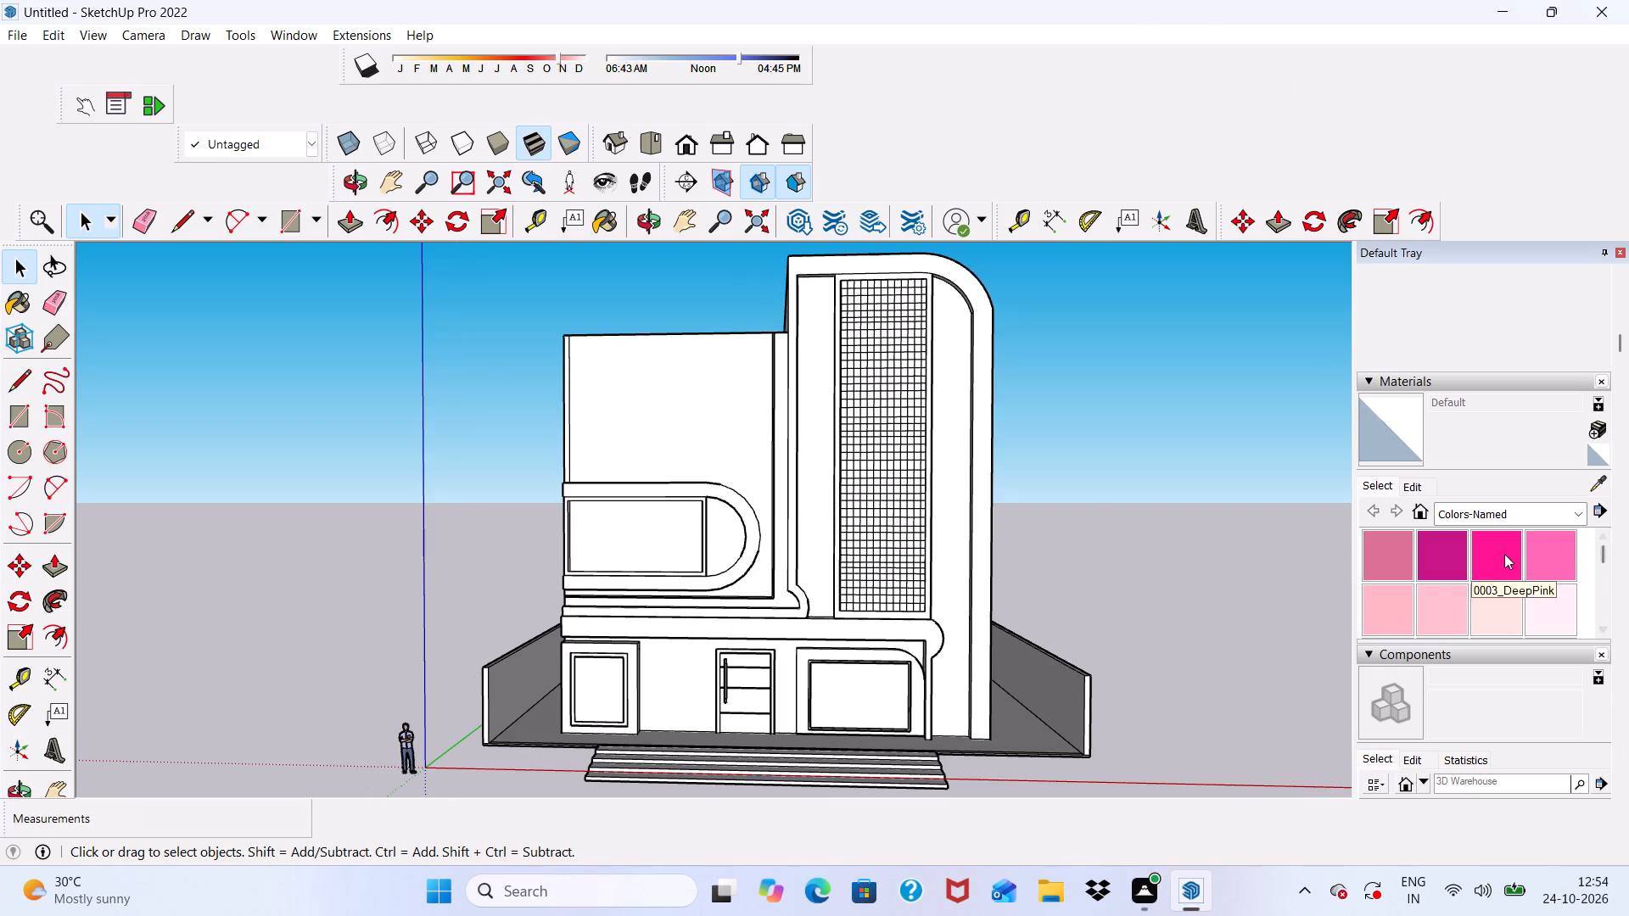
pyautogui.scroll(-11, 1500, 551)
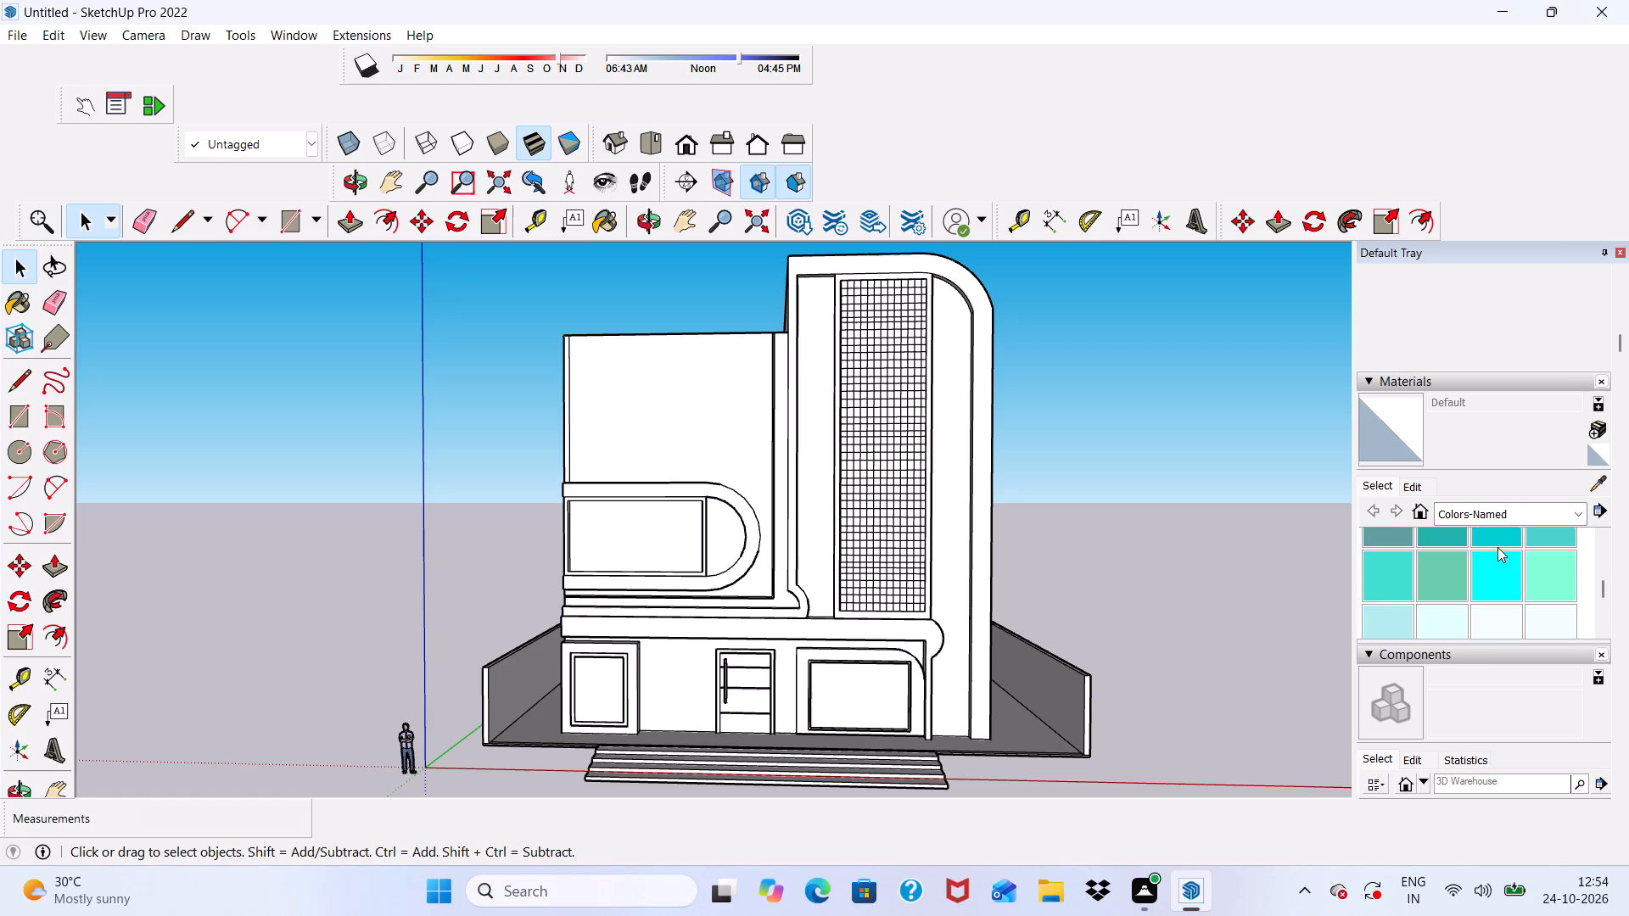
pyautogui.scroll(-7, 1497, 547)
pyautogui.scroll(1, 1474, 550)
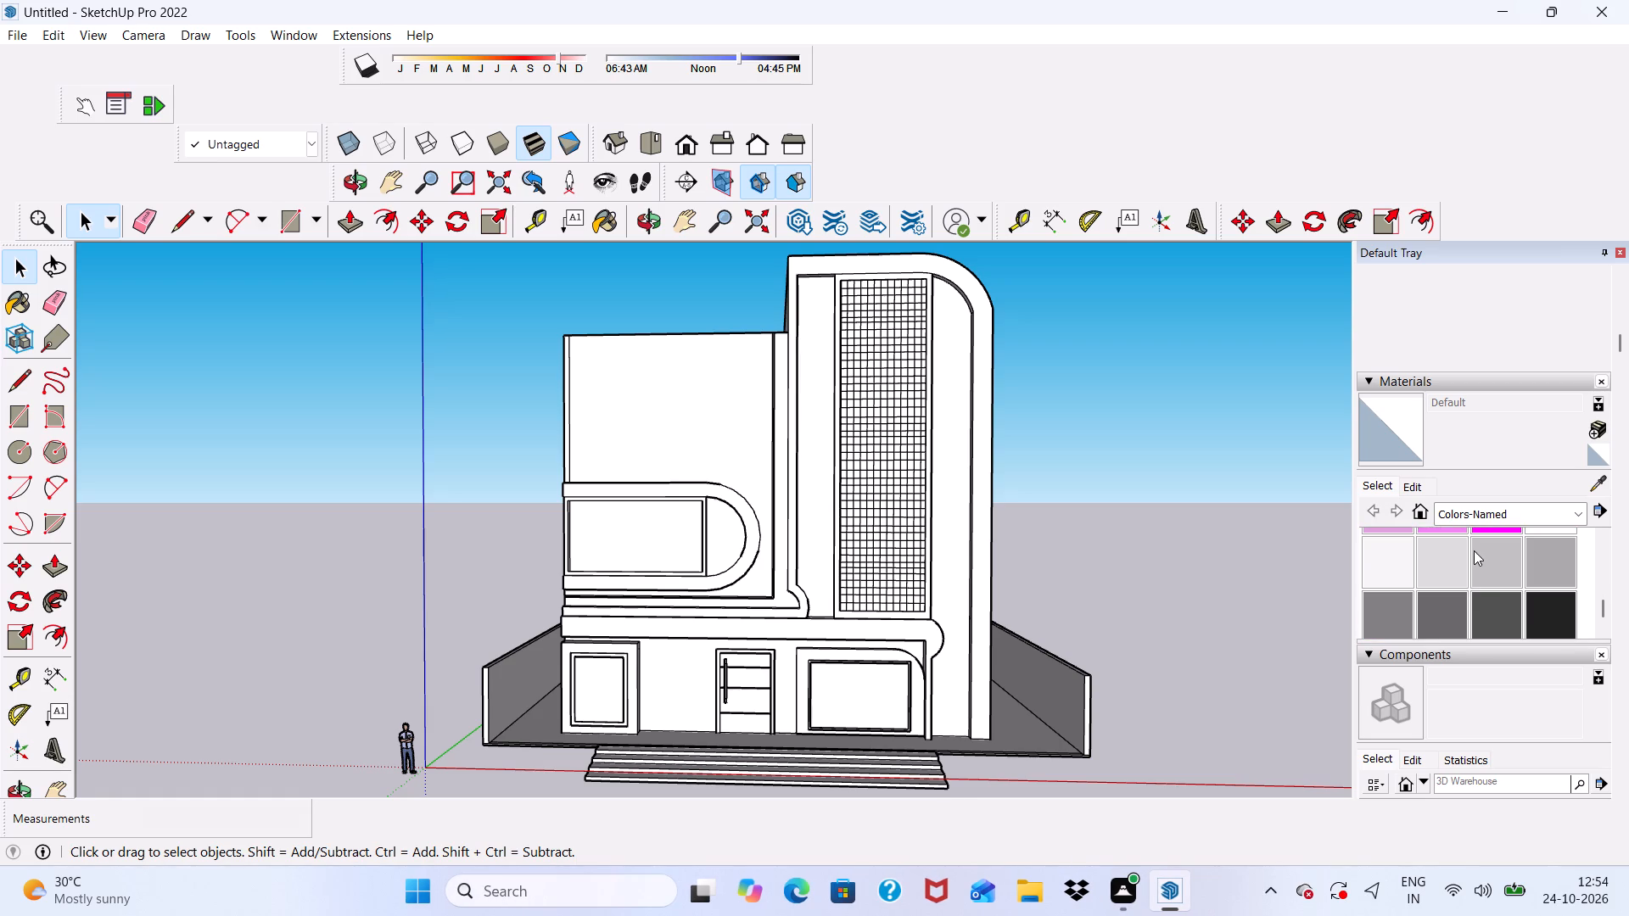
pyautogui.click(1496, 621)
pyautogui.scroll(4, 561, 475)
pyautogui.scroll(-1, 590, 480)
pyautogui.scroll(3, 792, 536)
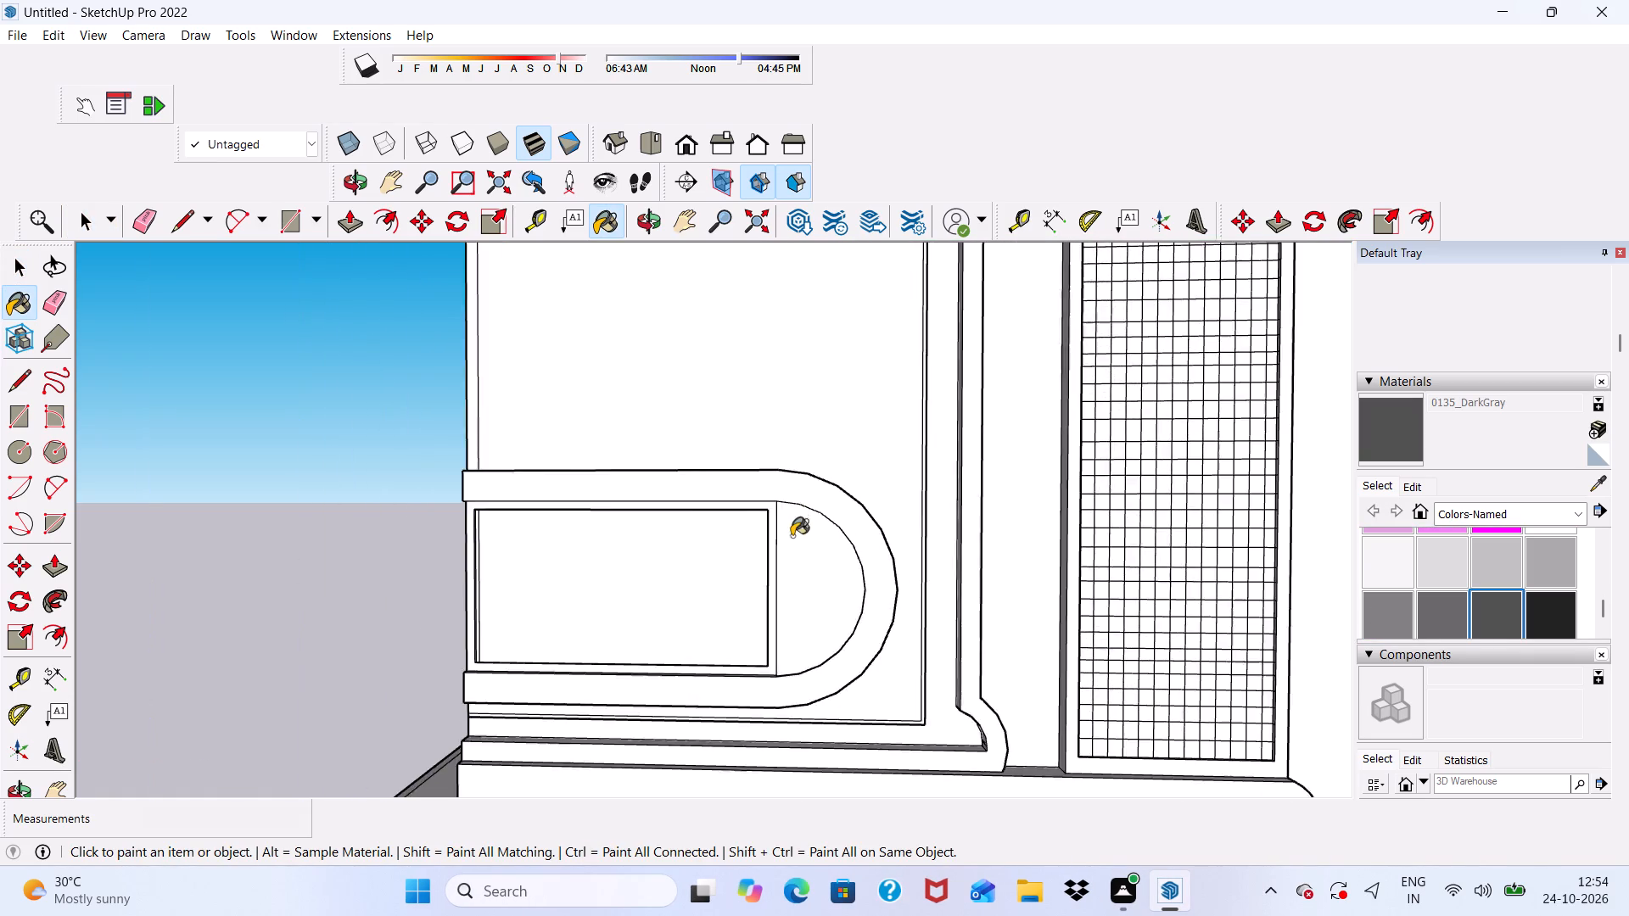
pyautogui.scroll(2, 792, 536)
pyautogui.scroll(-1, 813, 507)
pyautogui.scroll(3, 831, 500)
pyautogui.click(831, 500)
# Paint the window band's top edge and its curved outer edge with 0135_DarkGray.
pyautogui.scroll(2, 831, 500)
pyautogui.scroll(-3, 831, 496)
pyautogui.moveTo(831, 494); pyautogui.dragTo(728, 625, button='middle')
pyautogui.scroll(5, 727, 625)
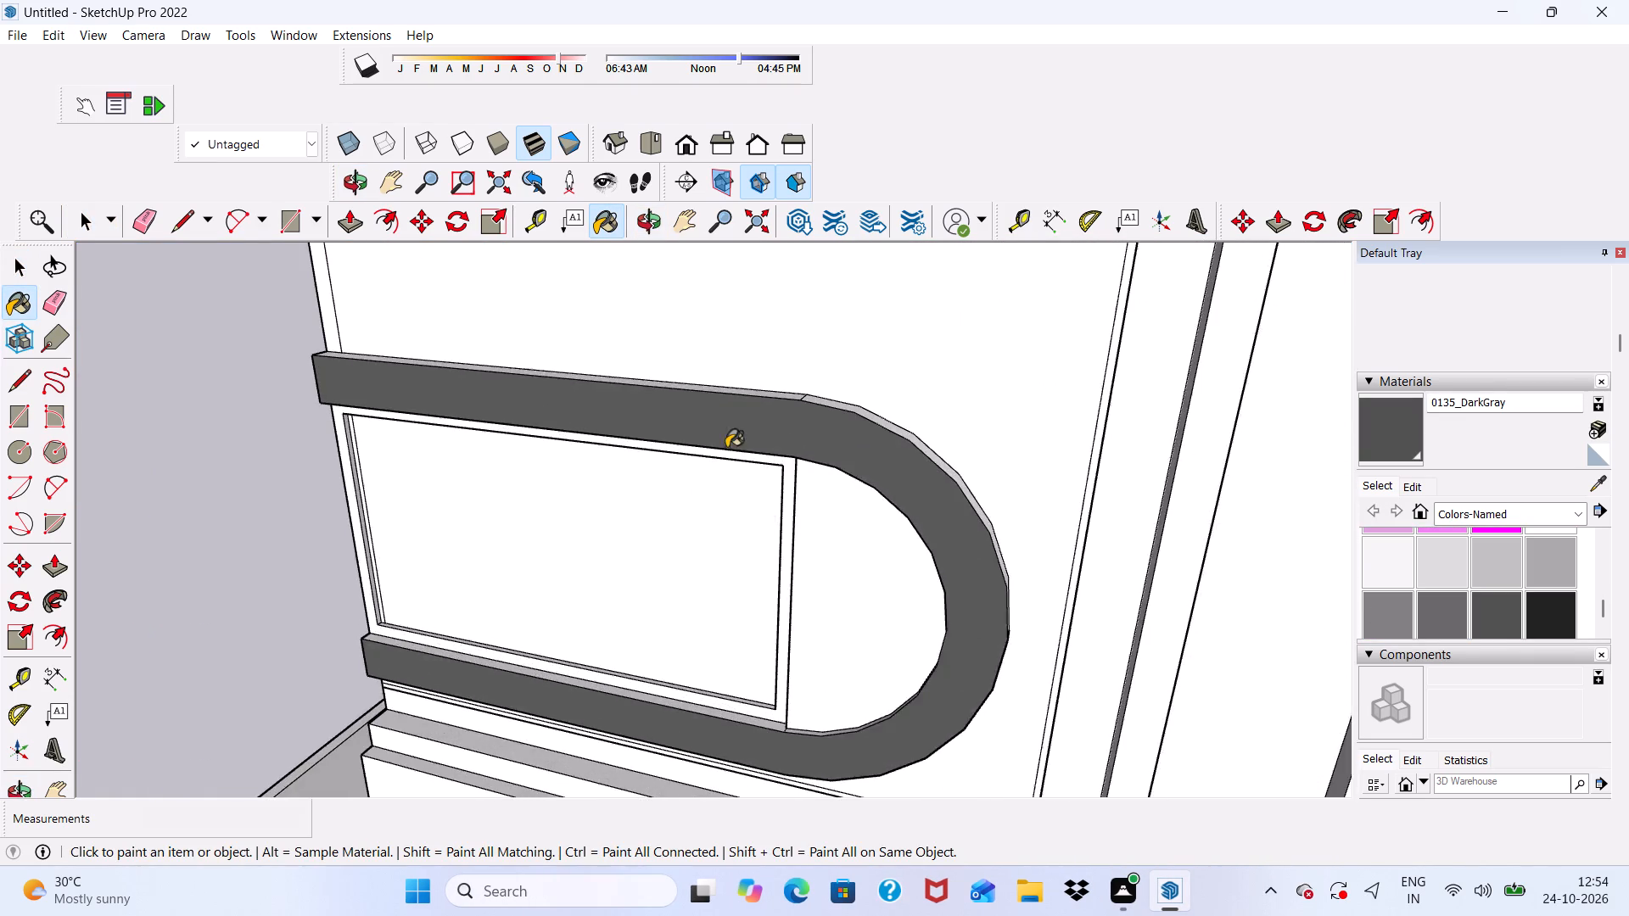
pyautogui.scroll(8, 726, 448)
pyautogui.click(769, 432)
pyautogui.scroll(1, 848, 452)
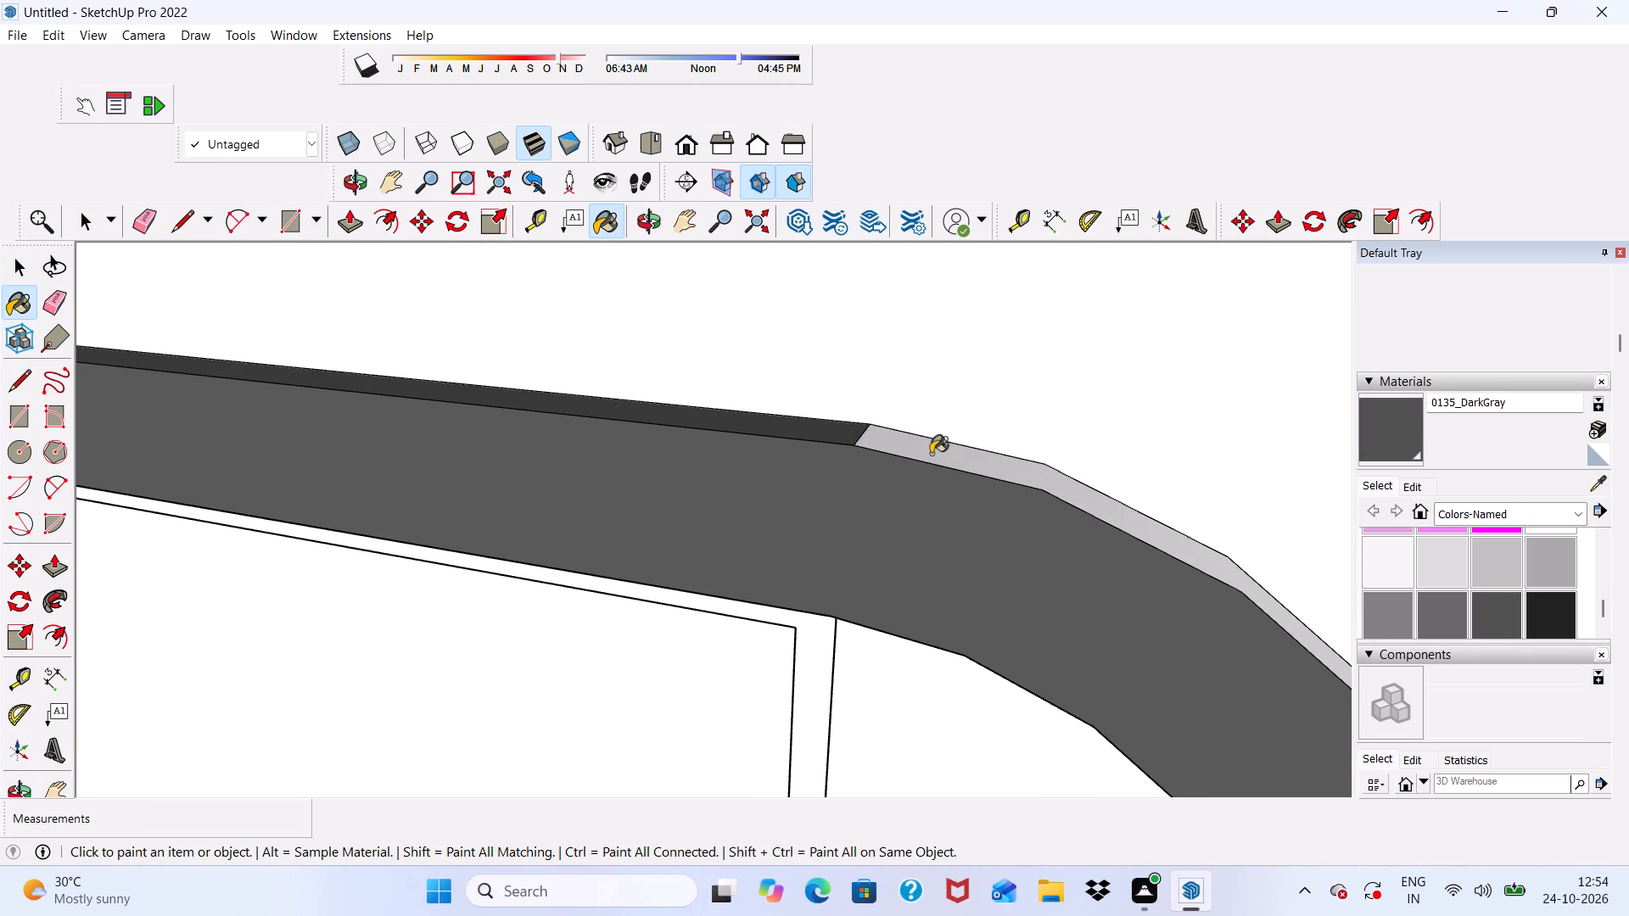
pyautogui.click(931, 453)
# Paint the underside of the window band's lower arm with 0135_DarkGray.
pyautogui.scroll(-10, 887, 428)
pyautogui.moveTo(988, 530); pyautogui.dragTo(775, 247, button='middle')
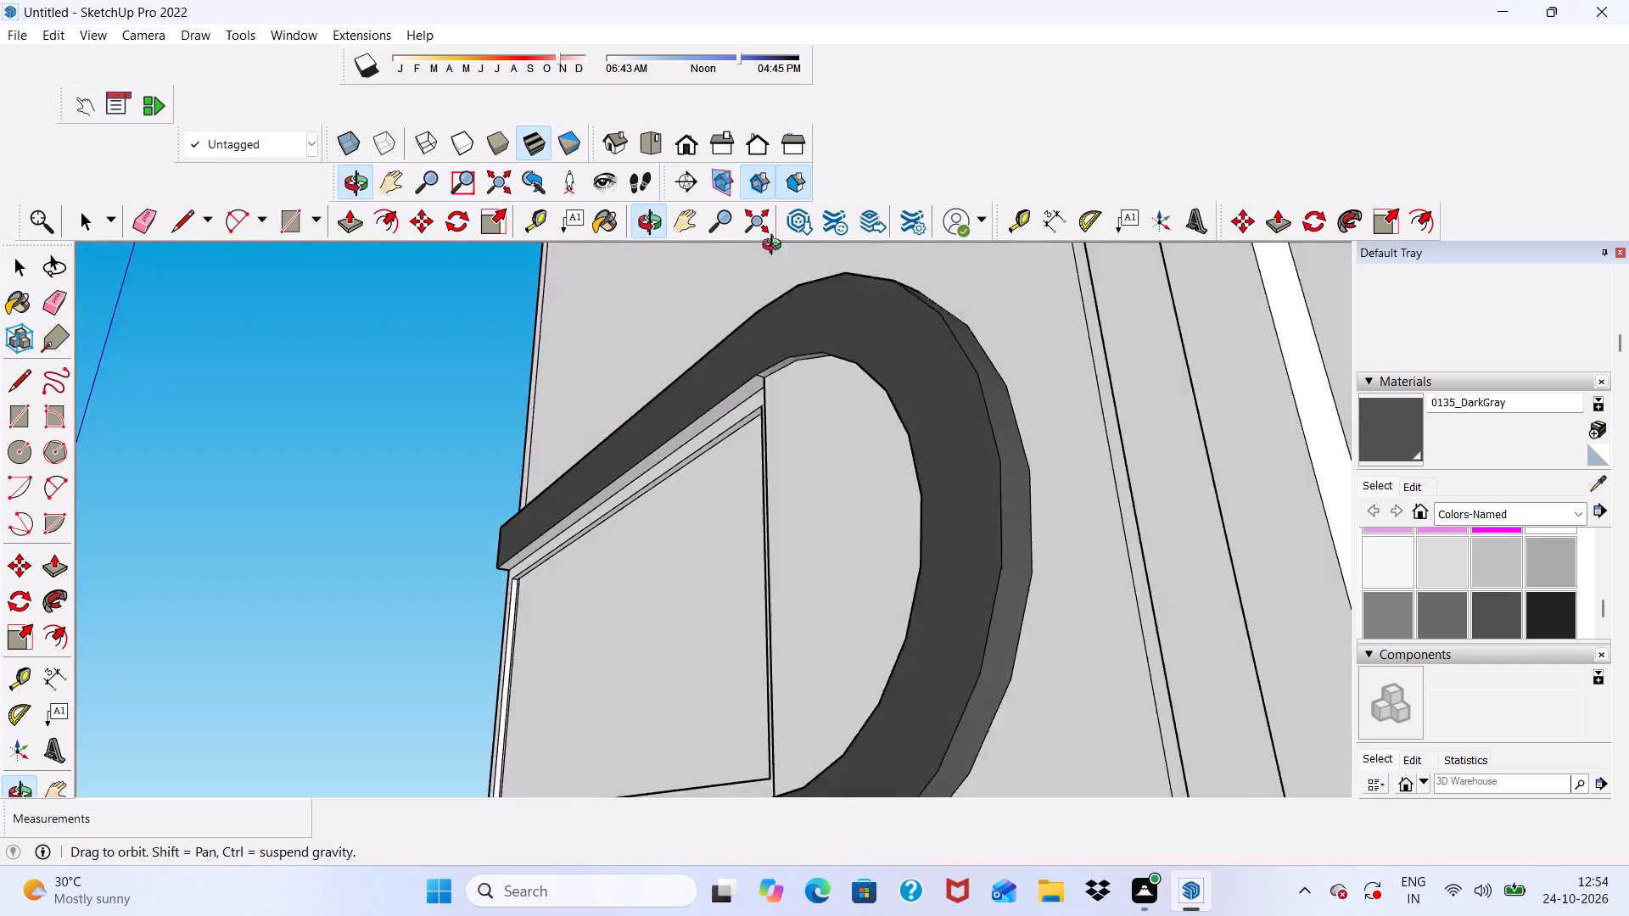
pyautogui.moveTo(775, 247); pyautogui.dragTo(943, 211, button='middle')
pyautogui.scroll(1, 952, 249)
pyautogui.scroll(-8, 914, 379)
pyautogui.scroll(9, 773, 717)
pyautogui.scroll(-1, 800, 658)
pyautogui.scroll(3, 803, 652)
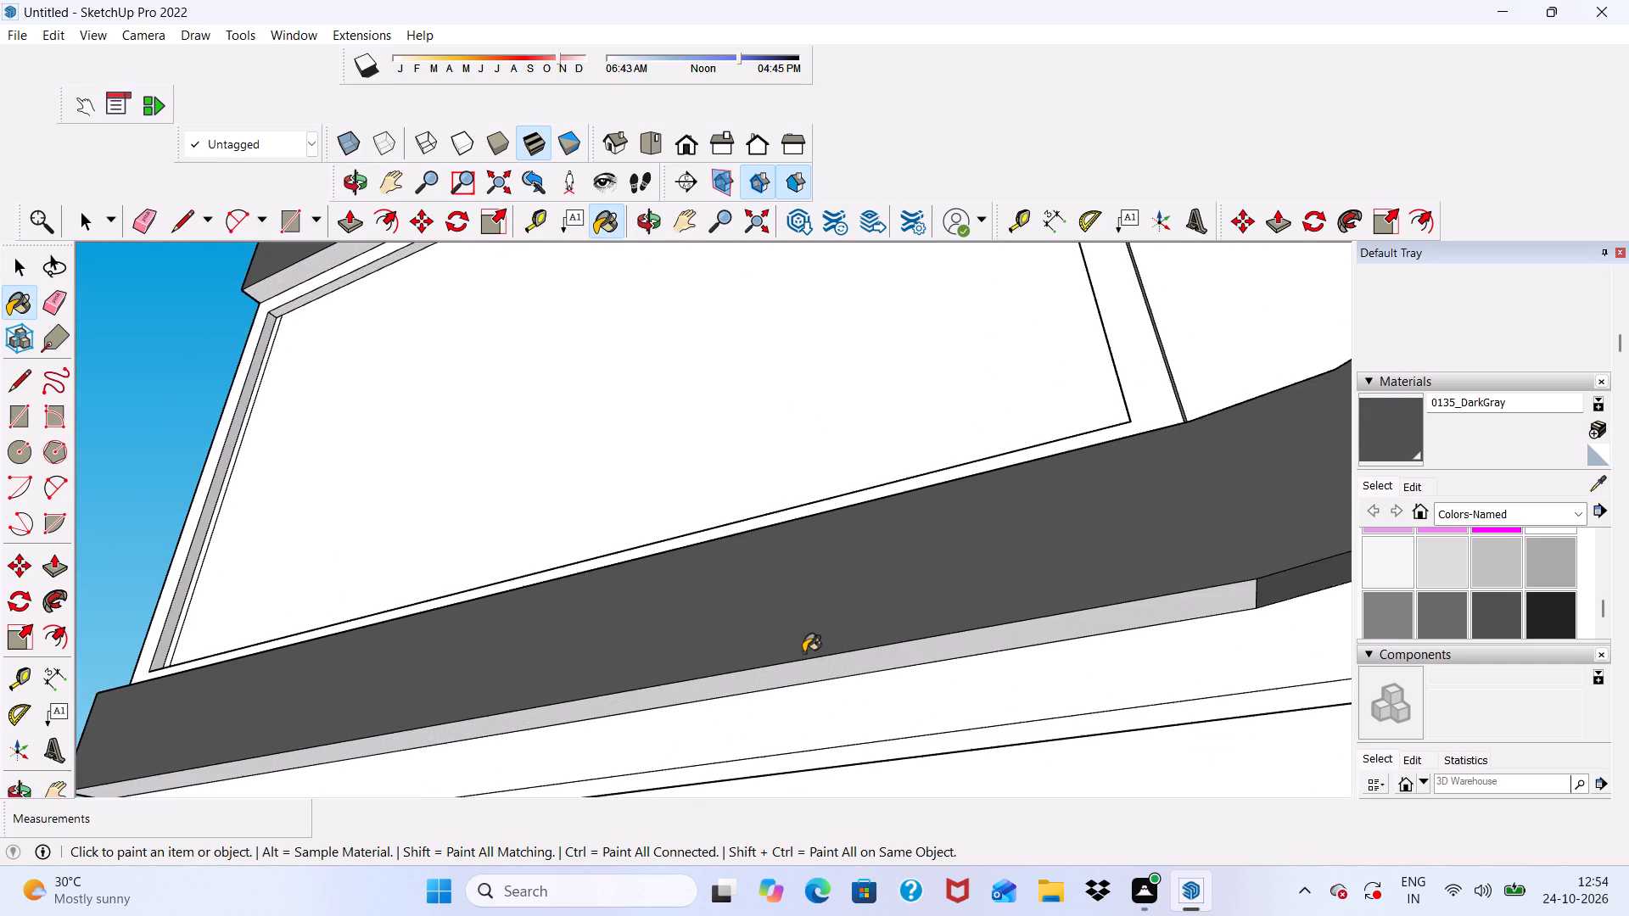
pyautogui.scroll(4, 803, 652)
pyautogui.click(803, 673)
# Paint the upper face of the band's lower arm, below the window, with 0135_DarkGray.
pyautogui.scroll(-4, 753, 588)
pyautogui.moveTo(763, 556); pyautogui.dragTo(768, 880, button='middle')
pyautogui.scroll(-1, 765, 567)
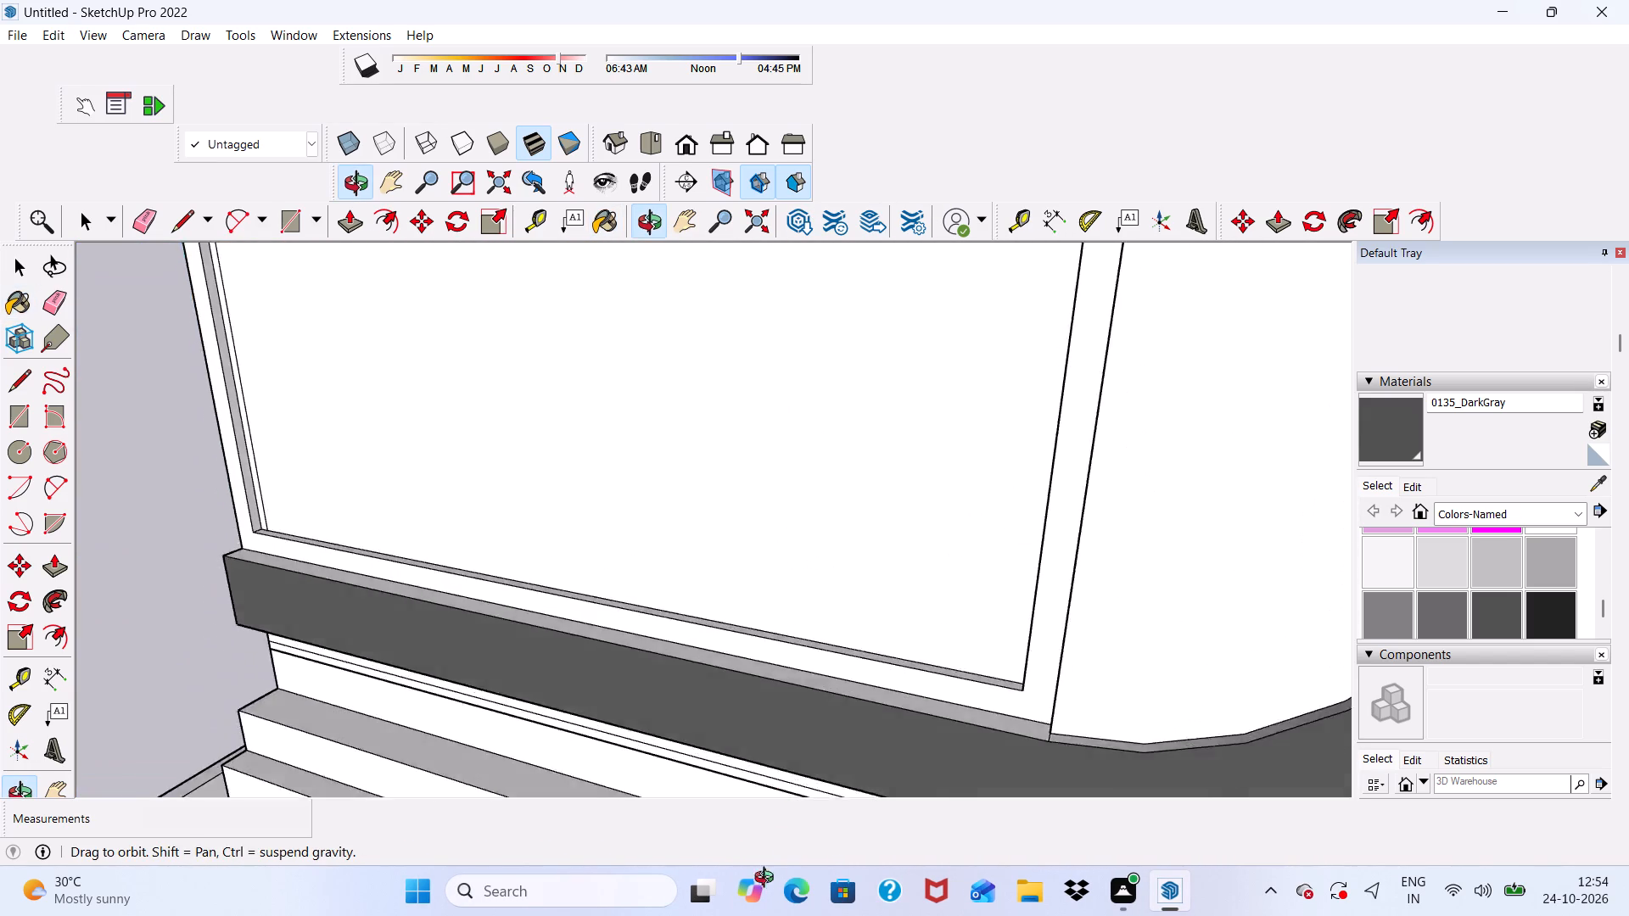
pyautogui.moveTo(768, 880); pyautogui.dragTo(740, 880, button='middle')
pyautogui.scroll(6, 661, 730)
pyautogui.click(665, 626)
# Paint the band's curved inner edge and the underside of its upper arm with 0135_DarkGray.
pyautogui.scroll(-7, 521, 694)
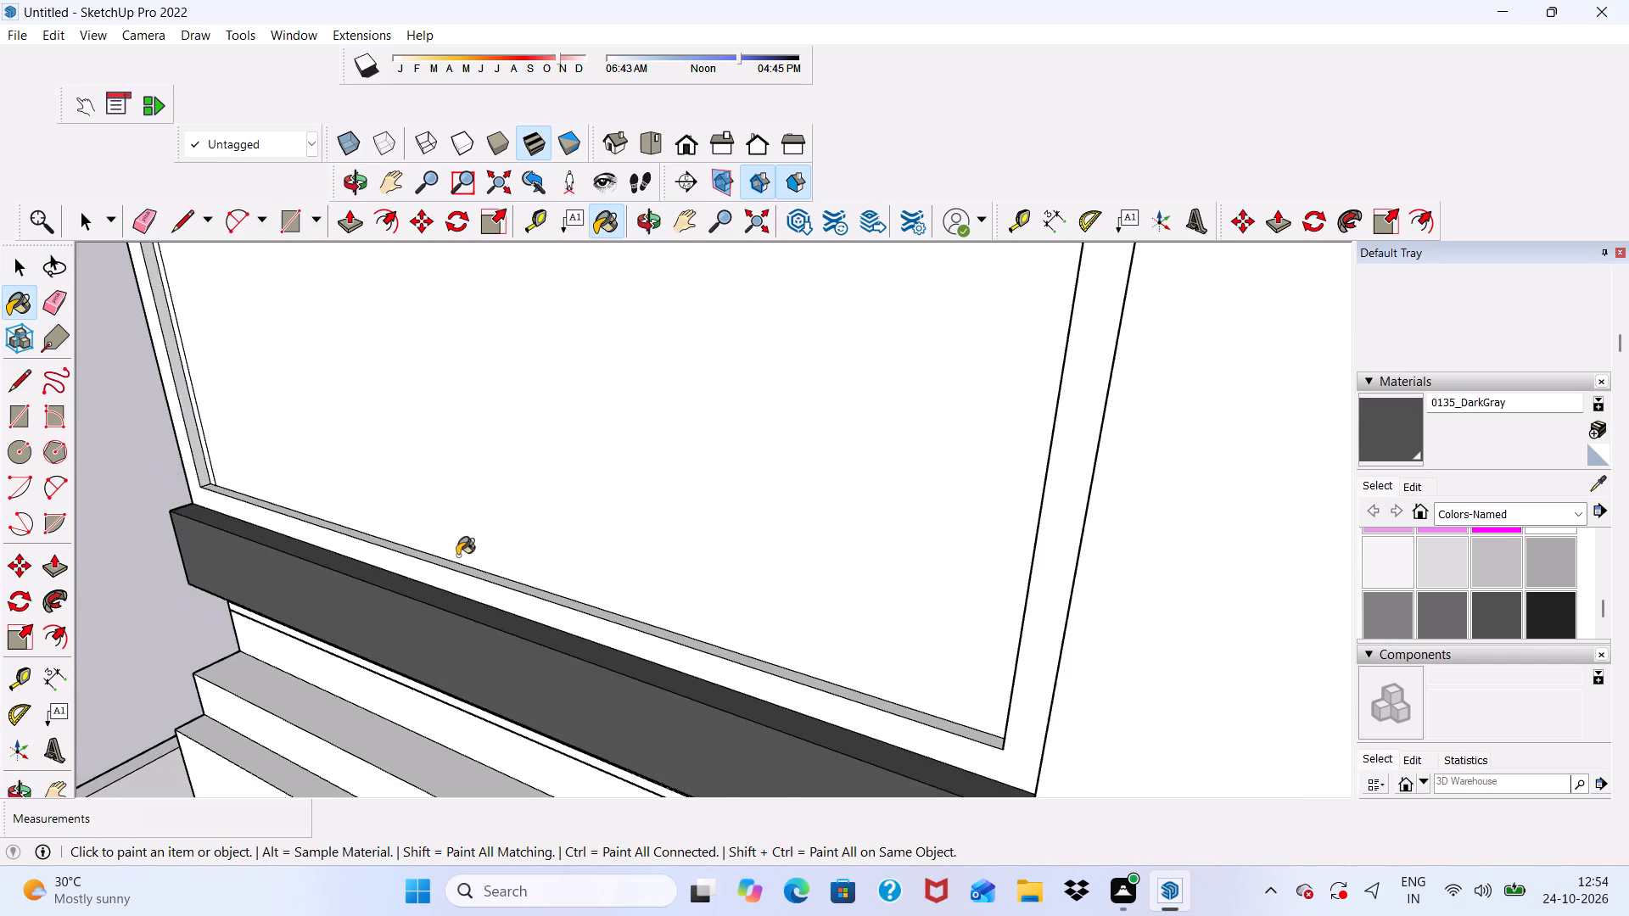
pyautogui.scroll(-4, 457, 556)
pyautogui.moveTo(468, 625); pyautogui.dragTo(1003, 442, button='middle')
pyautogui.scroll(5, 946, 406)
pyautogui.scroll(-2, 946, 406)
pyautogui.scroll(3, 927, 411)
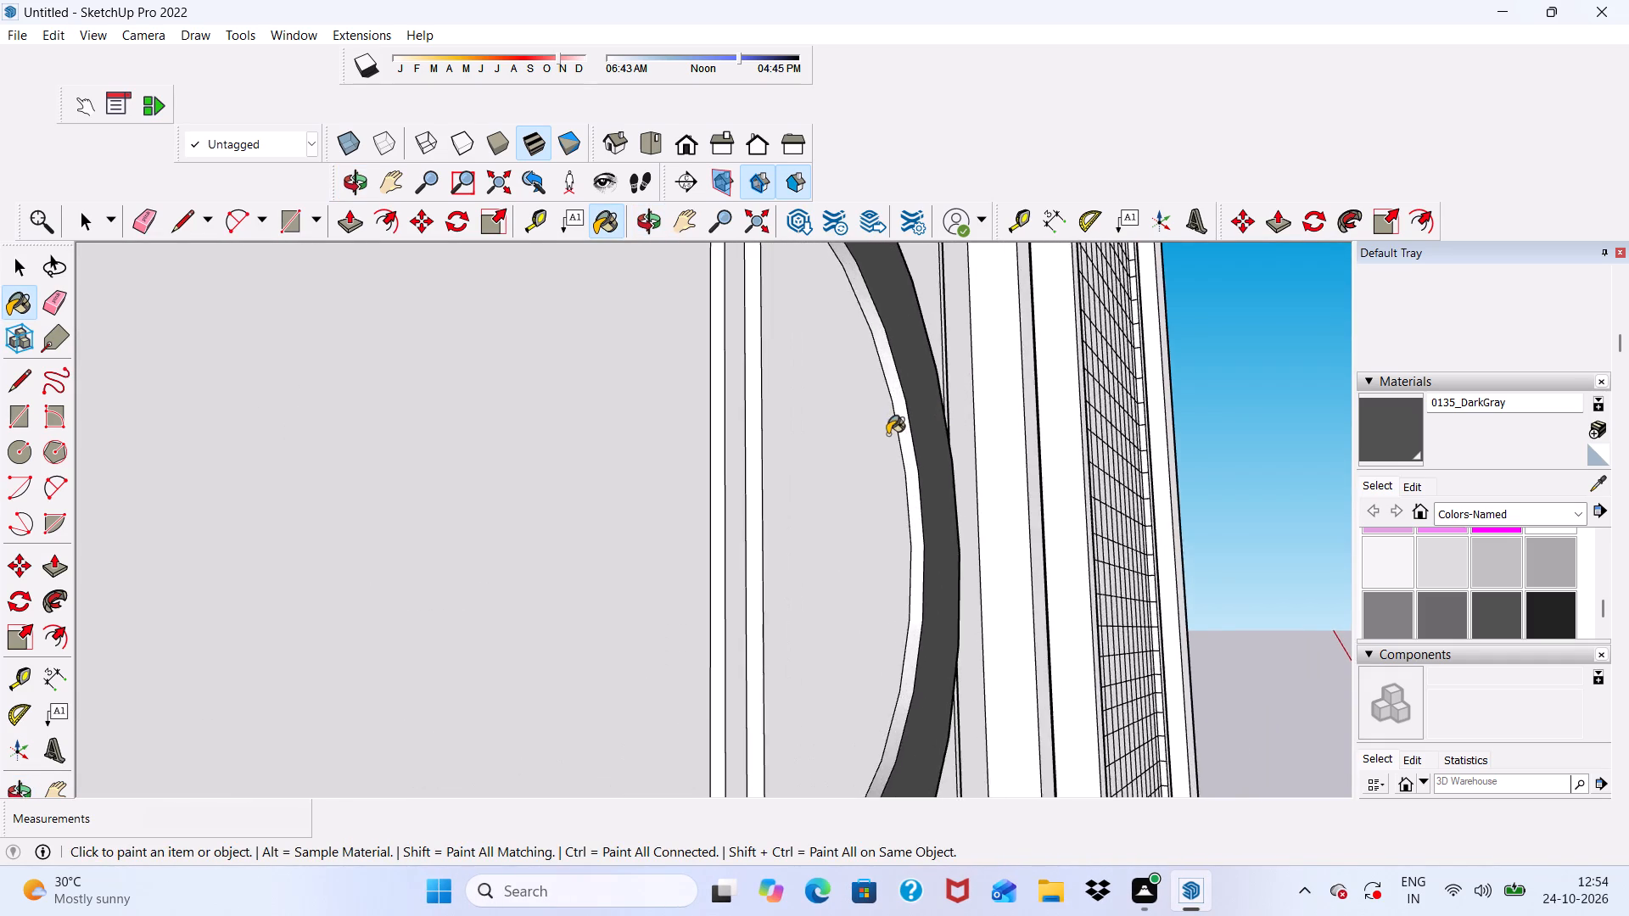
pyautogui.scroll(4, 887, 434)
pyautogui.click(904, 417)
pyautogui.scroll(-12, 904, 417)
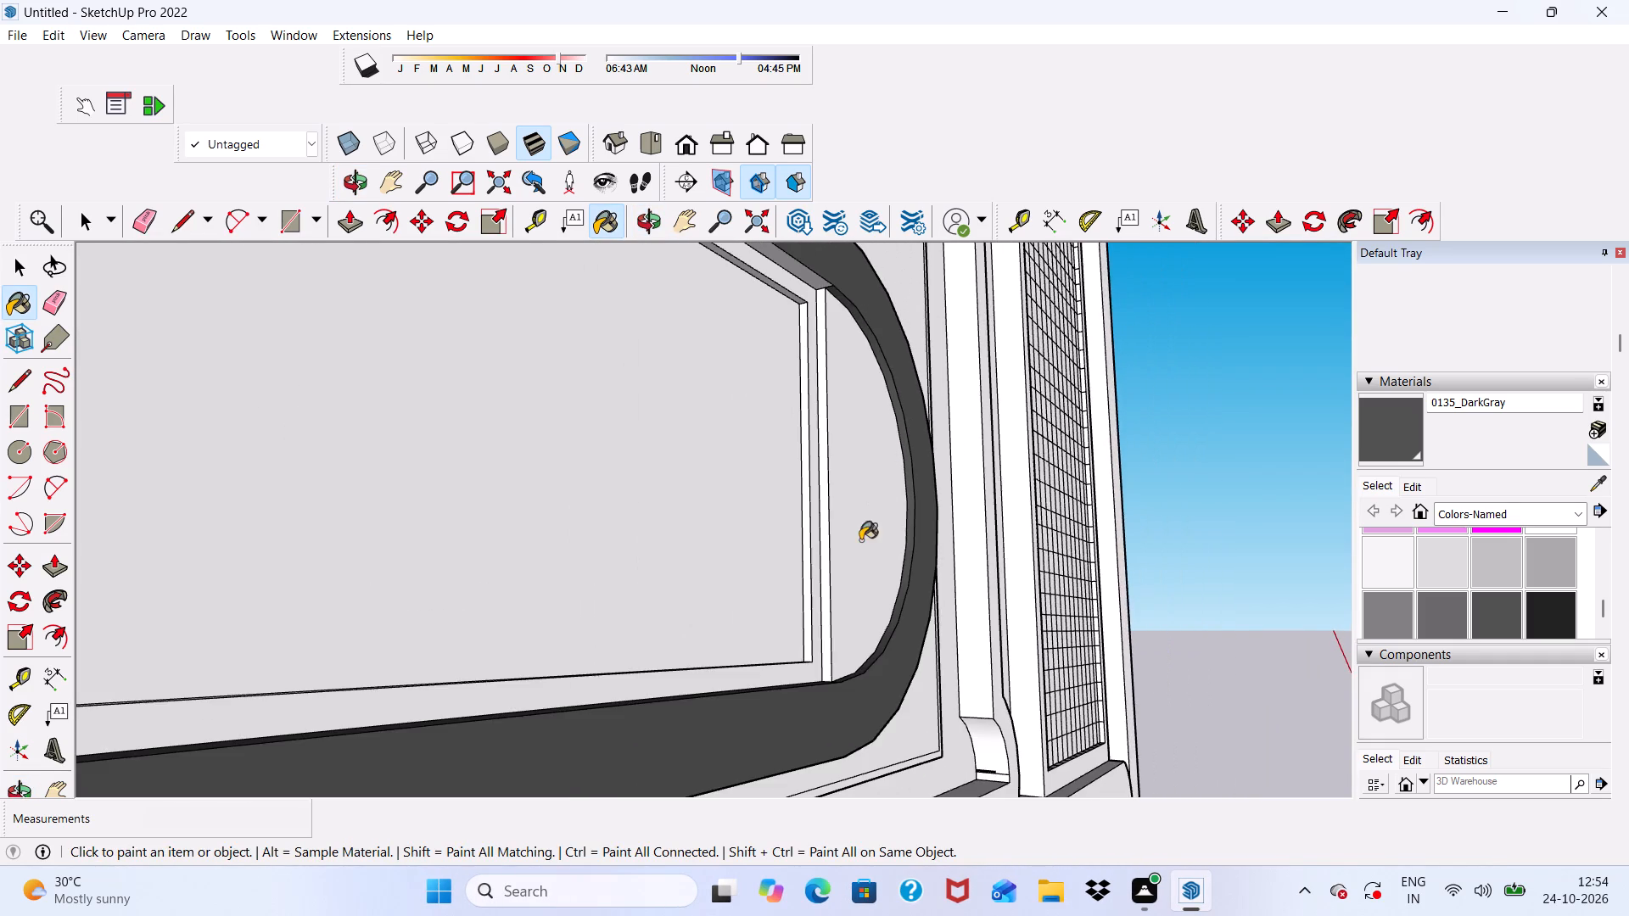
pyautogui.scroll(-2, 695, 394)
pyautogui.scroll(13, 789, 326)
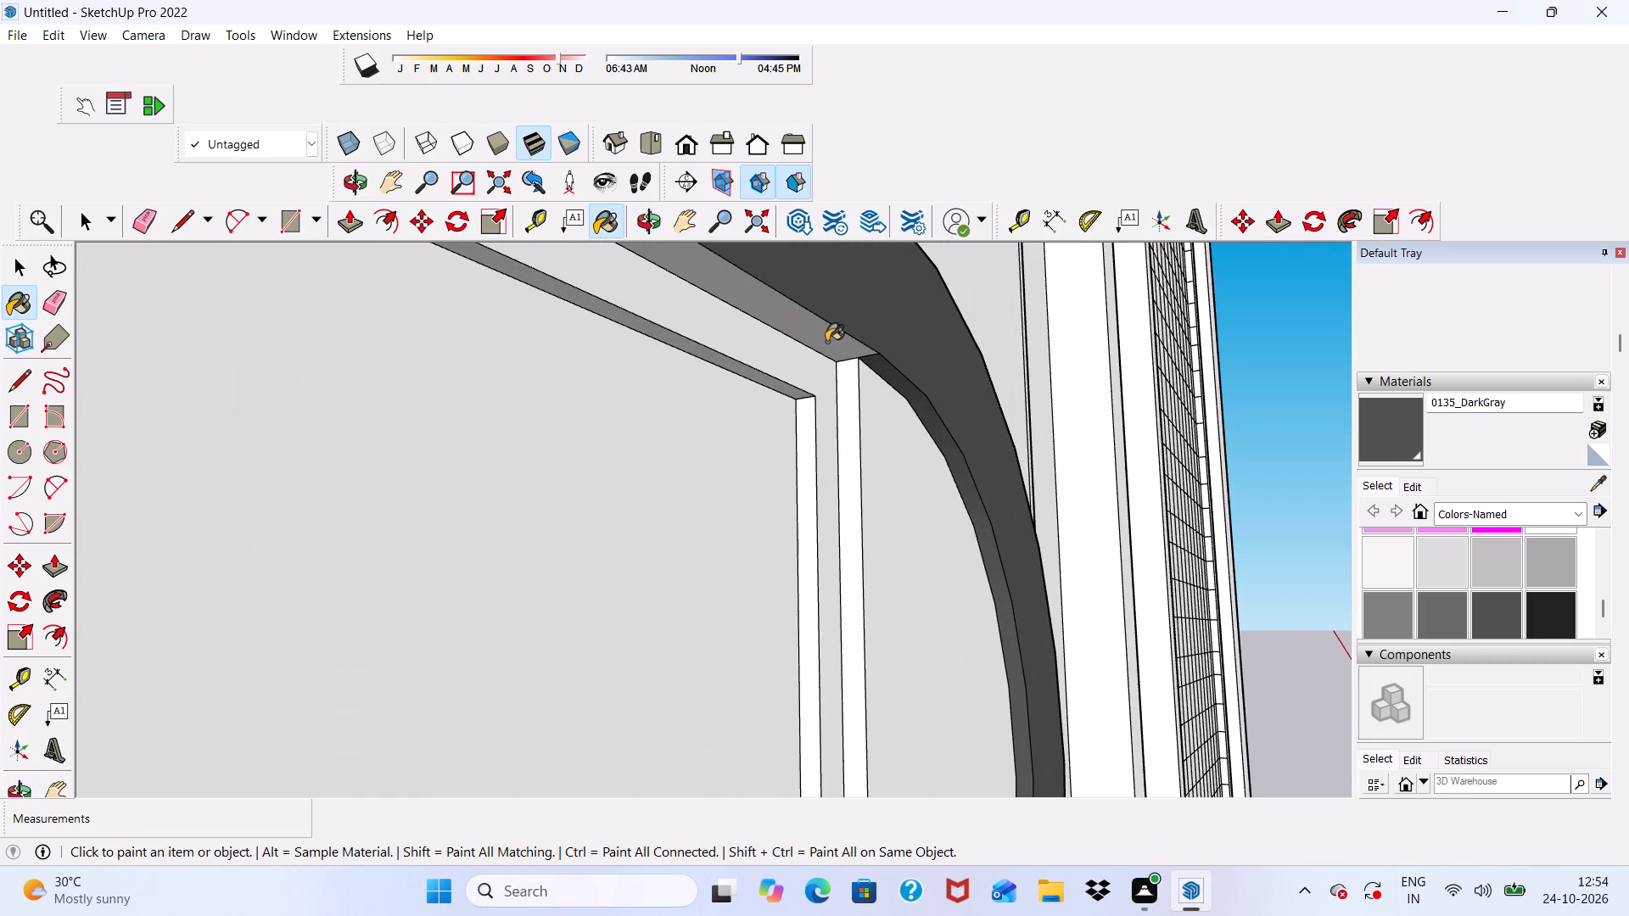
pyautogui.click(826, 342)
# Close the open end of the band's lower arm with a vertical line and a 3" horizontal line at the wall side.
pyautogui.scroll(-17, 803, 355)
pyautogui.scroll(3, 518, 365)
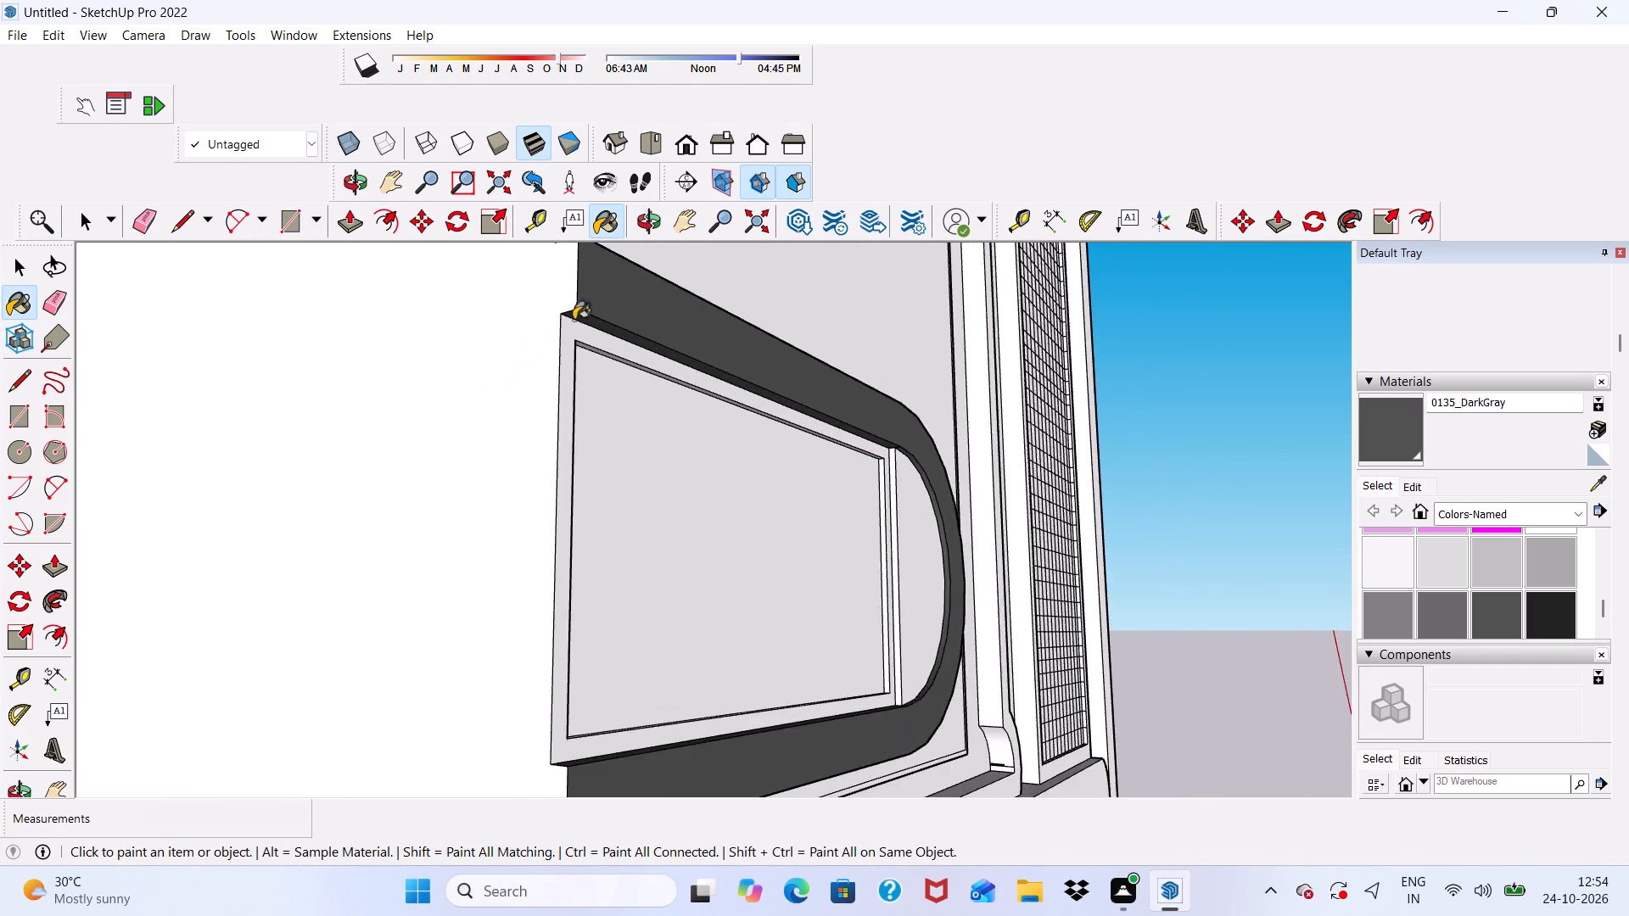
pyautogui.scroll(5, 574, 320)
pyautogui.scroll(-13, 613, 433)
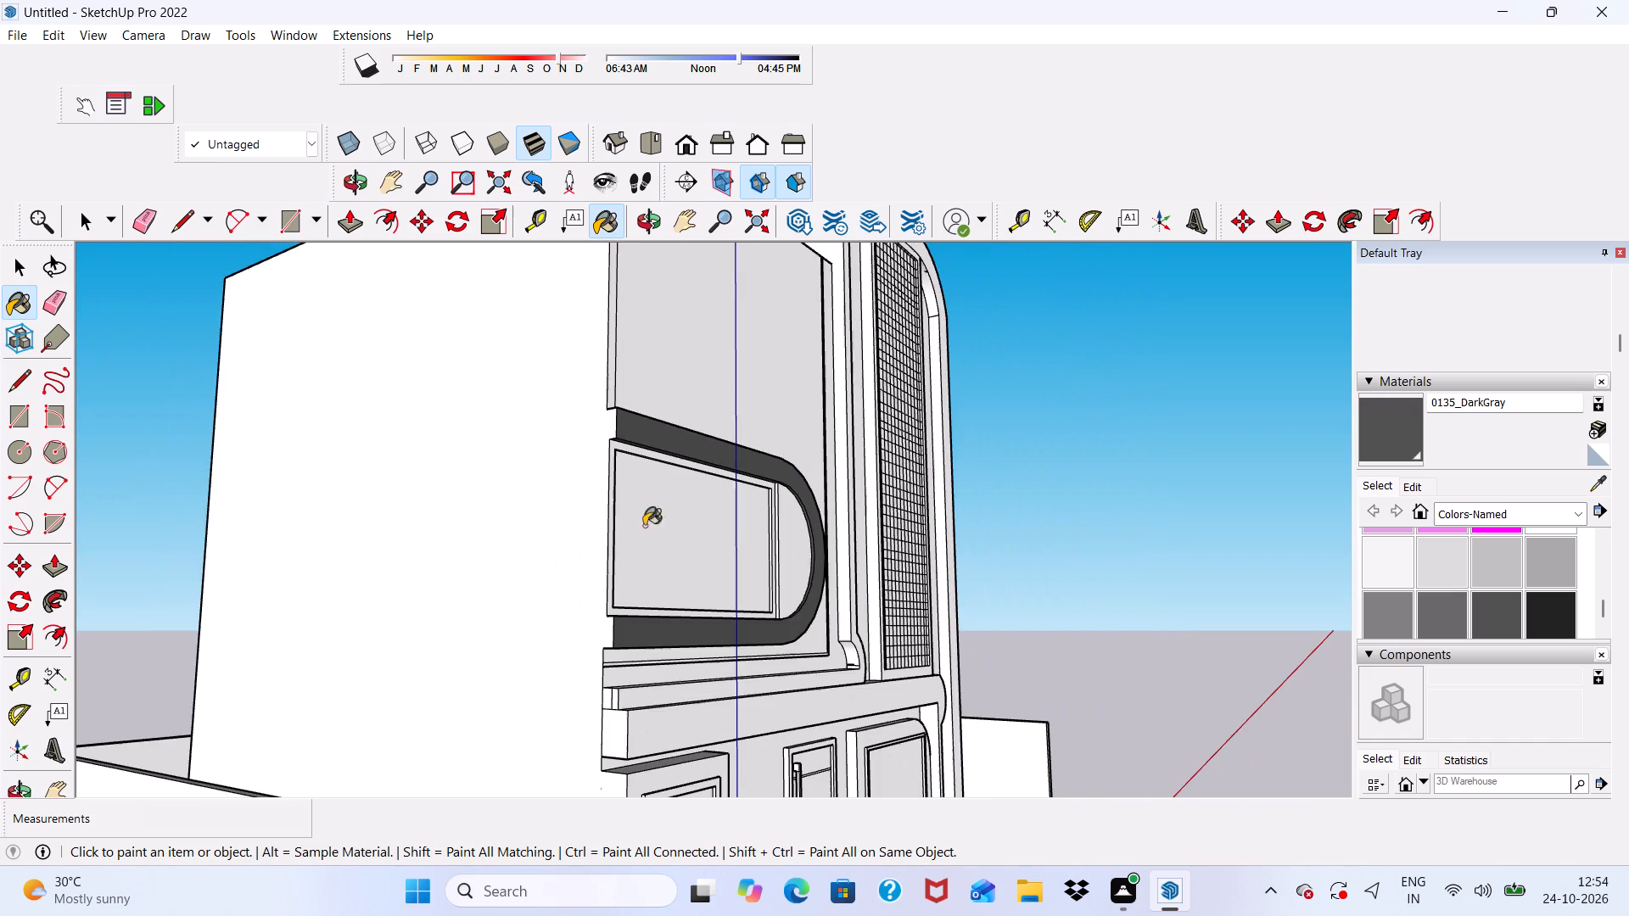
pyautogui.scroll(5, 589, 677)
pyautogui.moveTo(579, 635); pyautogui.dragTo(716, 629, button='middle')
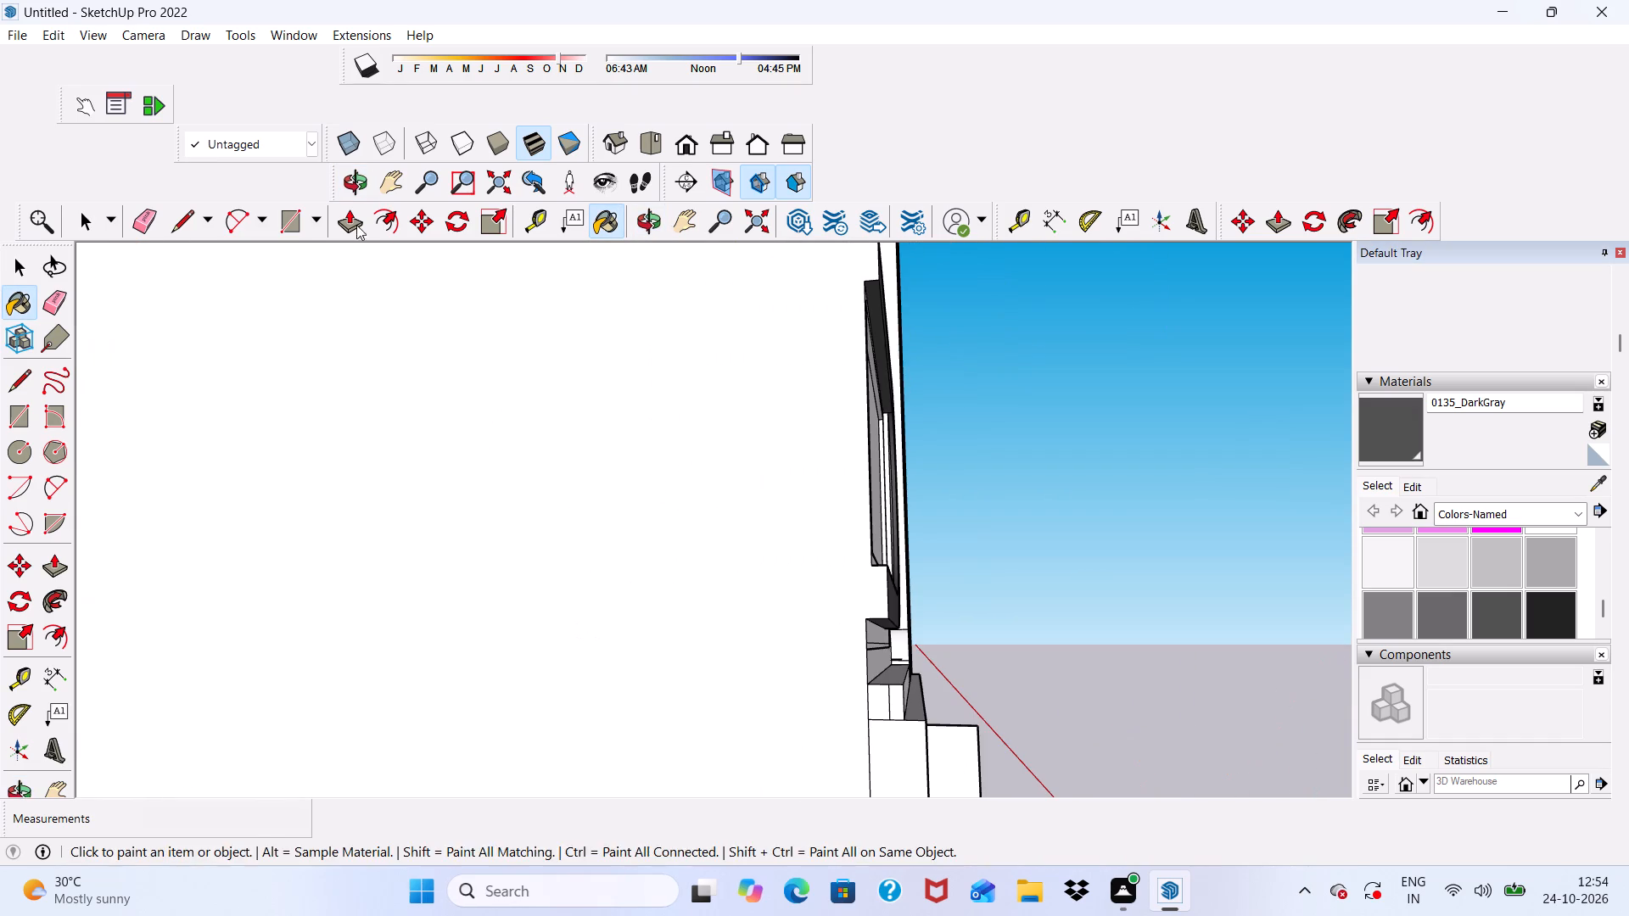
pyautogui.click(180, 236)
pyautogui.click(176, 213)
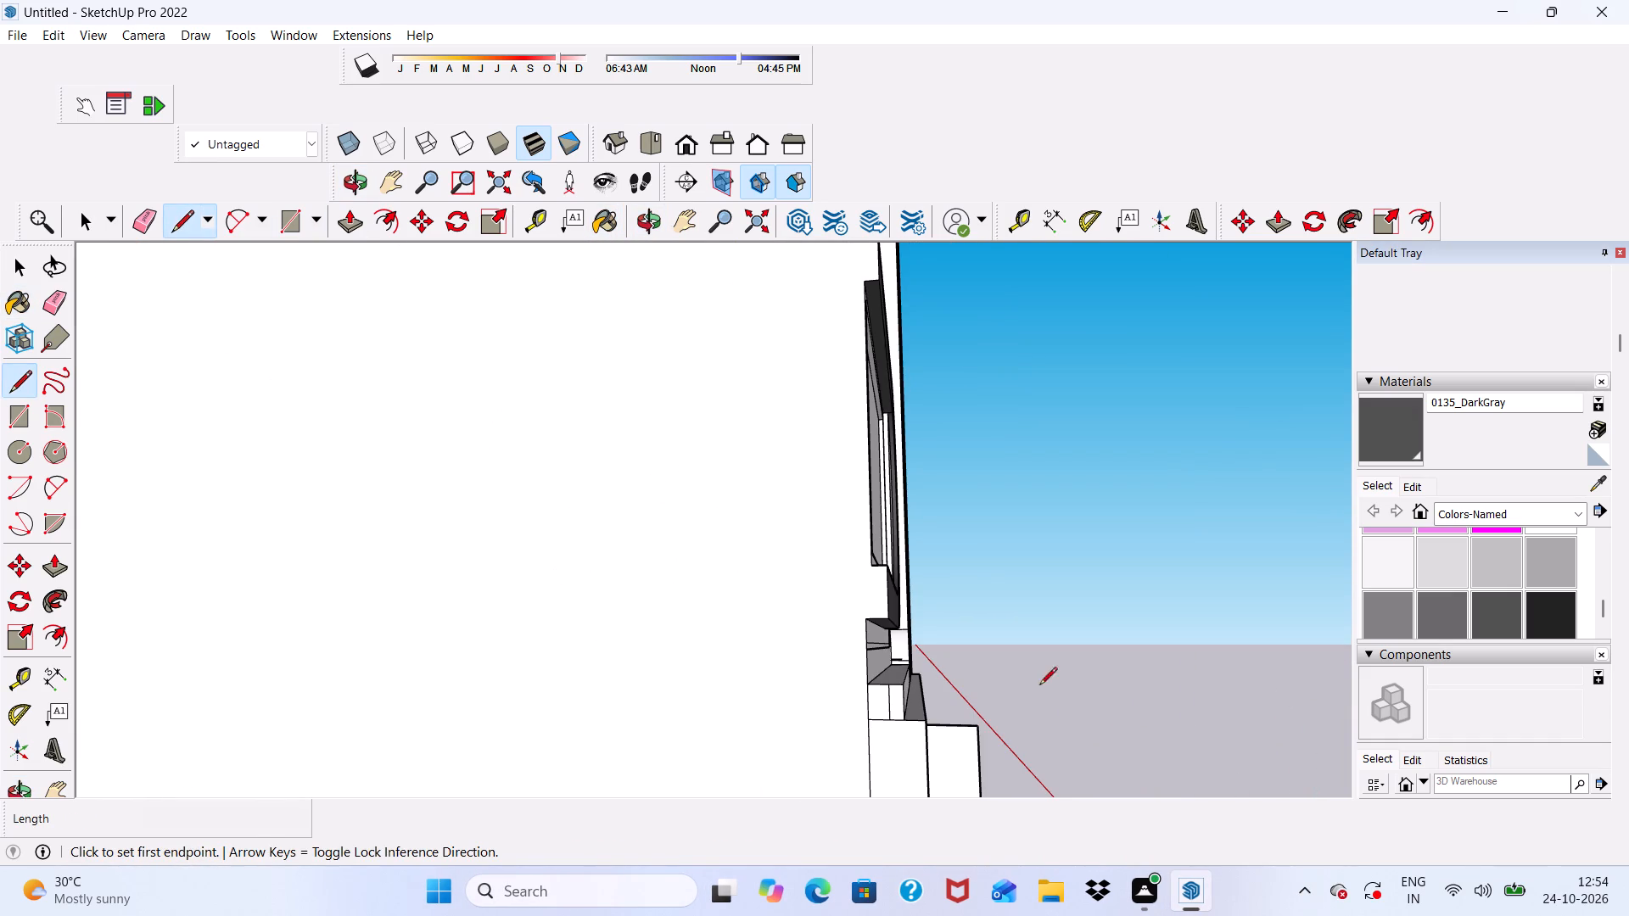
pyautogui.scroll(4, 1055, 710)
pyautogui.scroll(4, 635, 513)
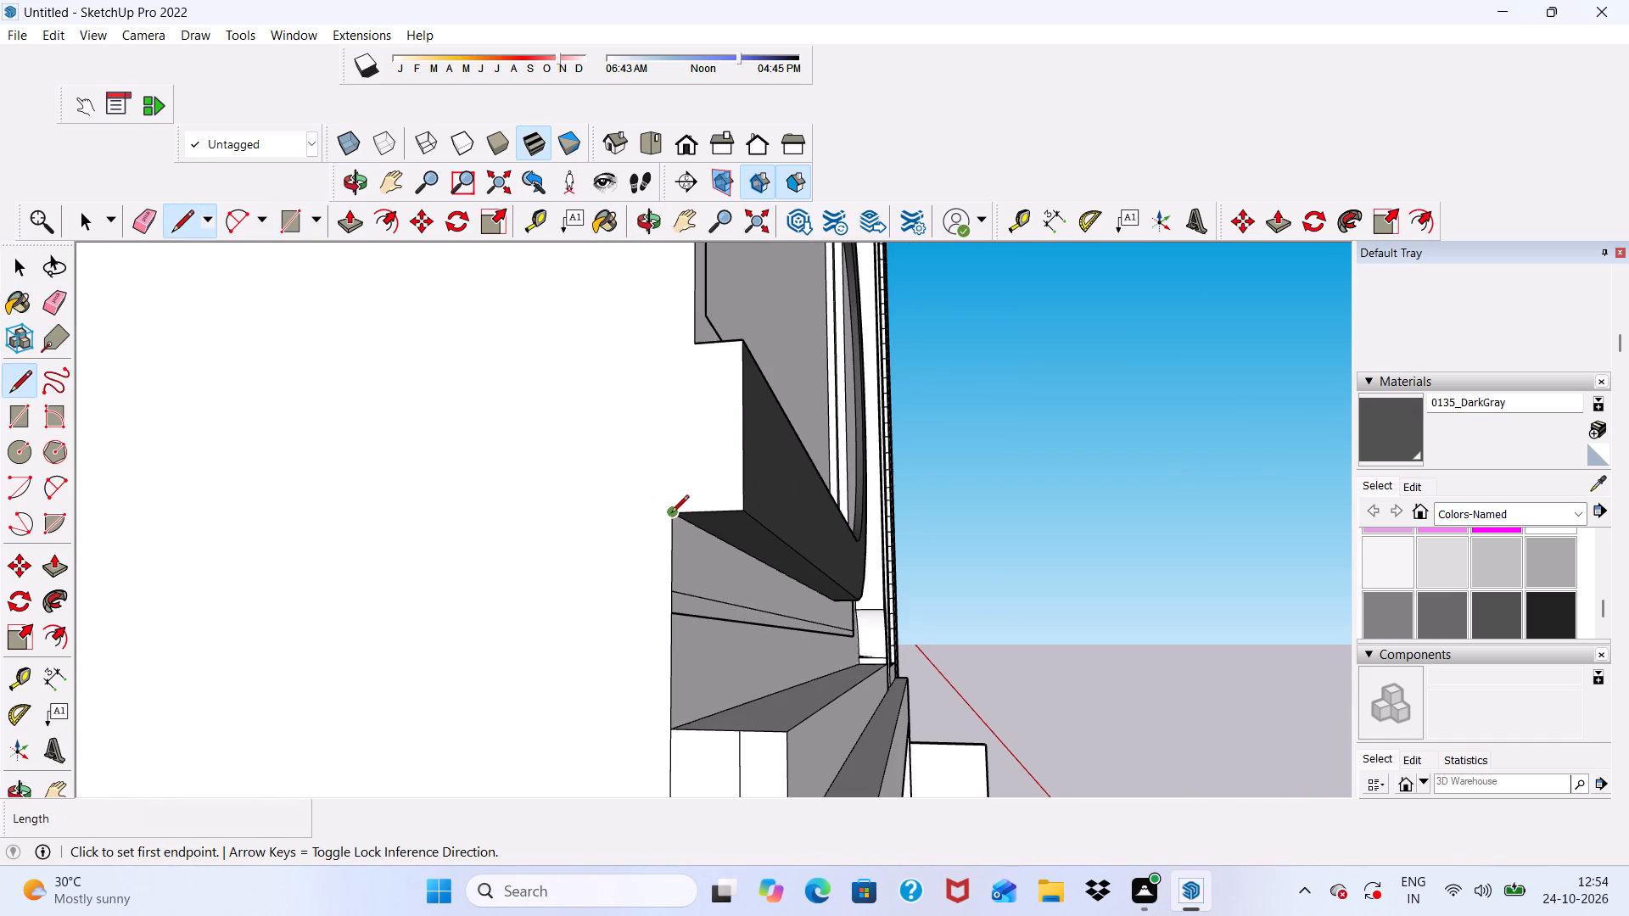
pyautogui.click(671, 514)
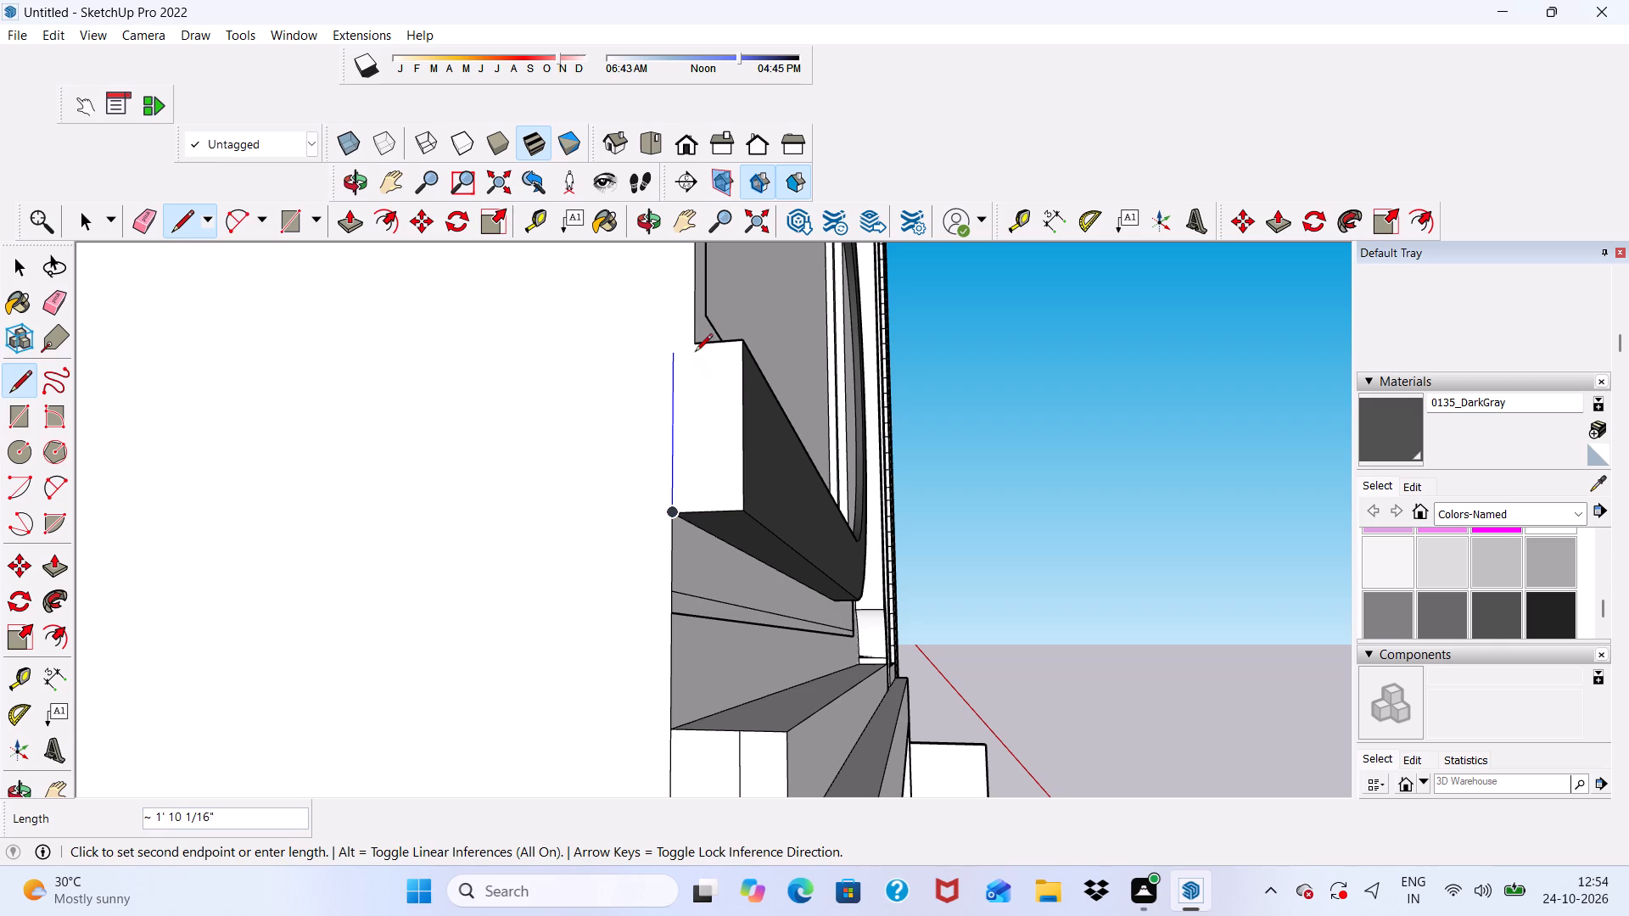
pyautogui.click(682, 350)
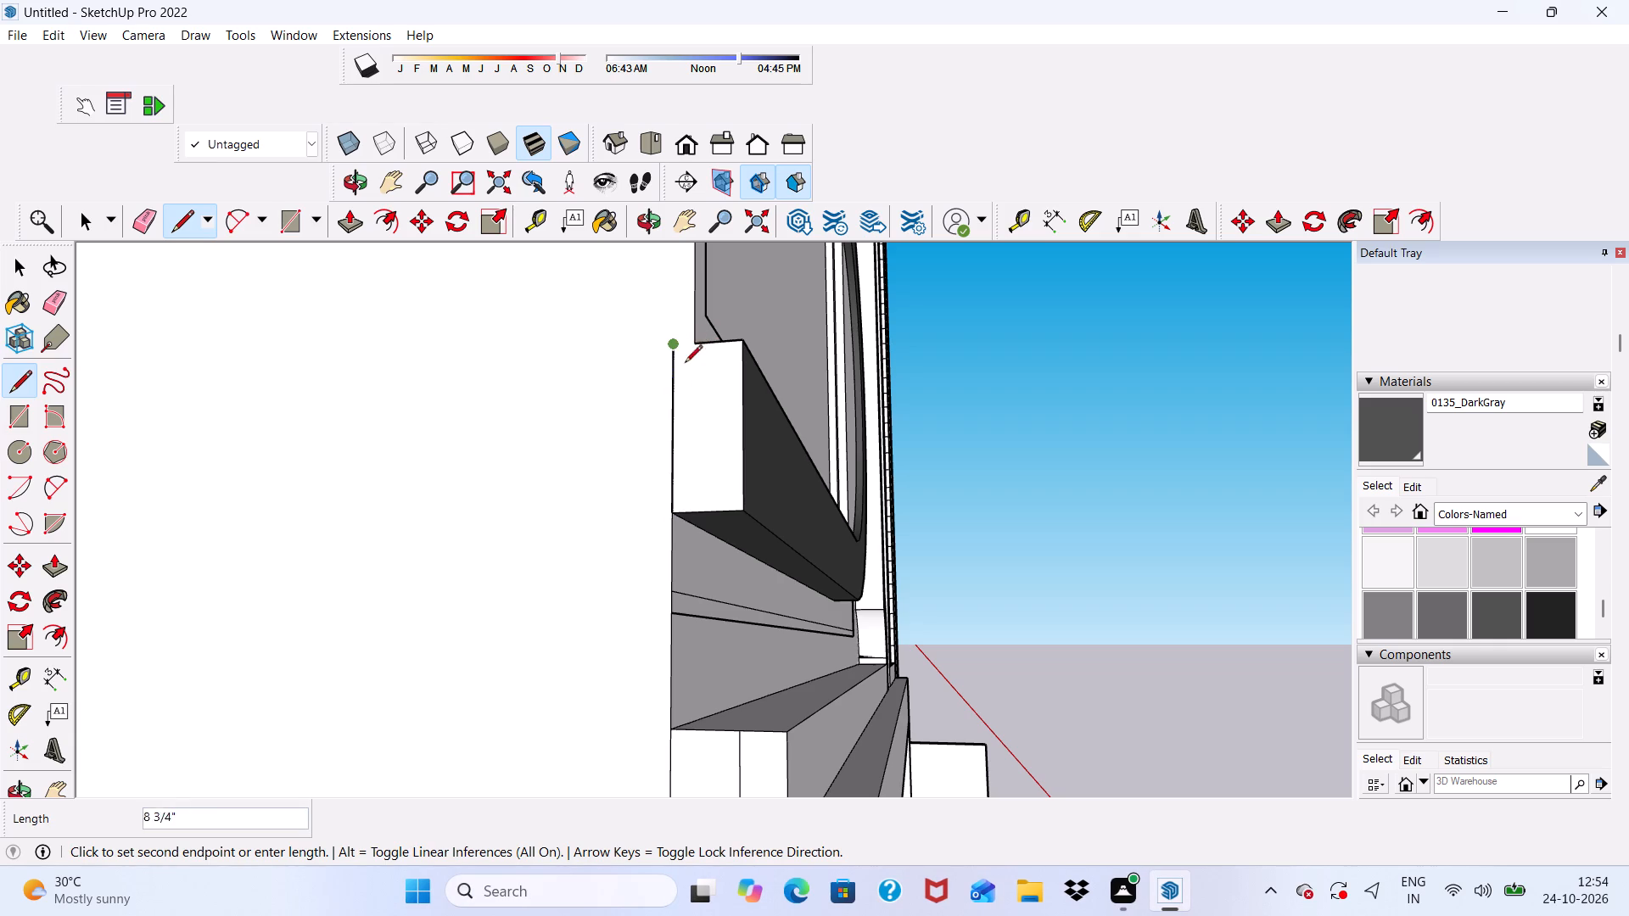
pyautogui.click(691, 348)
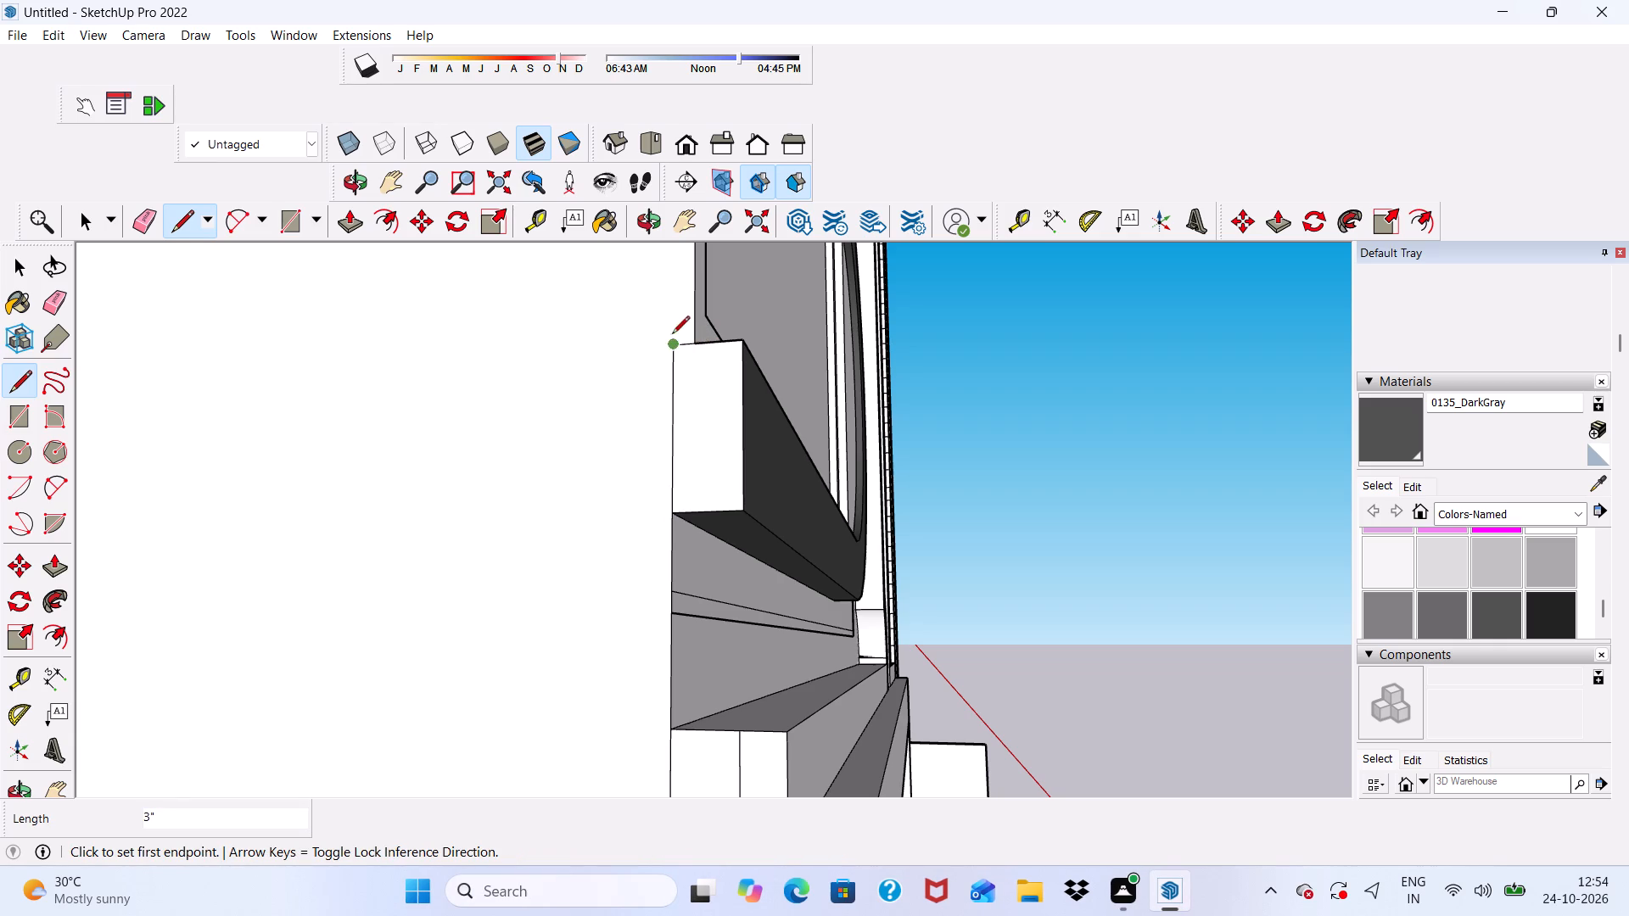
# Close the open end of the band's upper arm with a vertical line and a line about 3 1/16" long.
pyautogui.scroll(-9, 653, 641)
pyautogui.scroll(-10, 703, 548)
pyautogui.scroll(5, 697, 549)
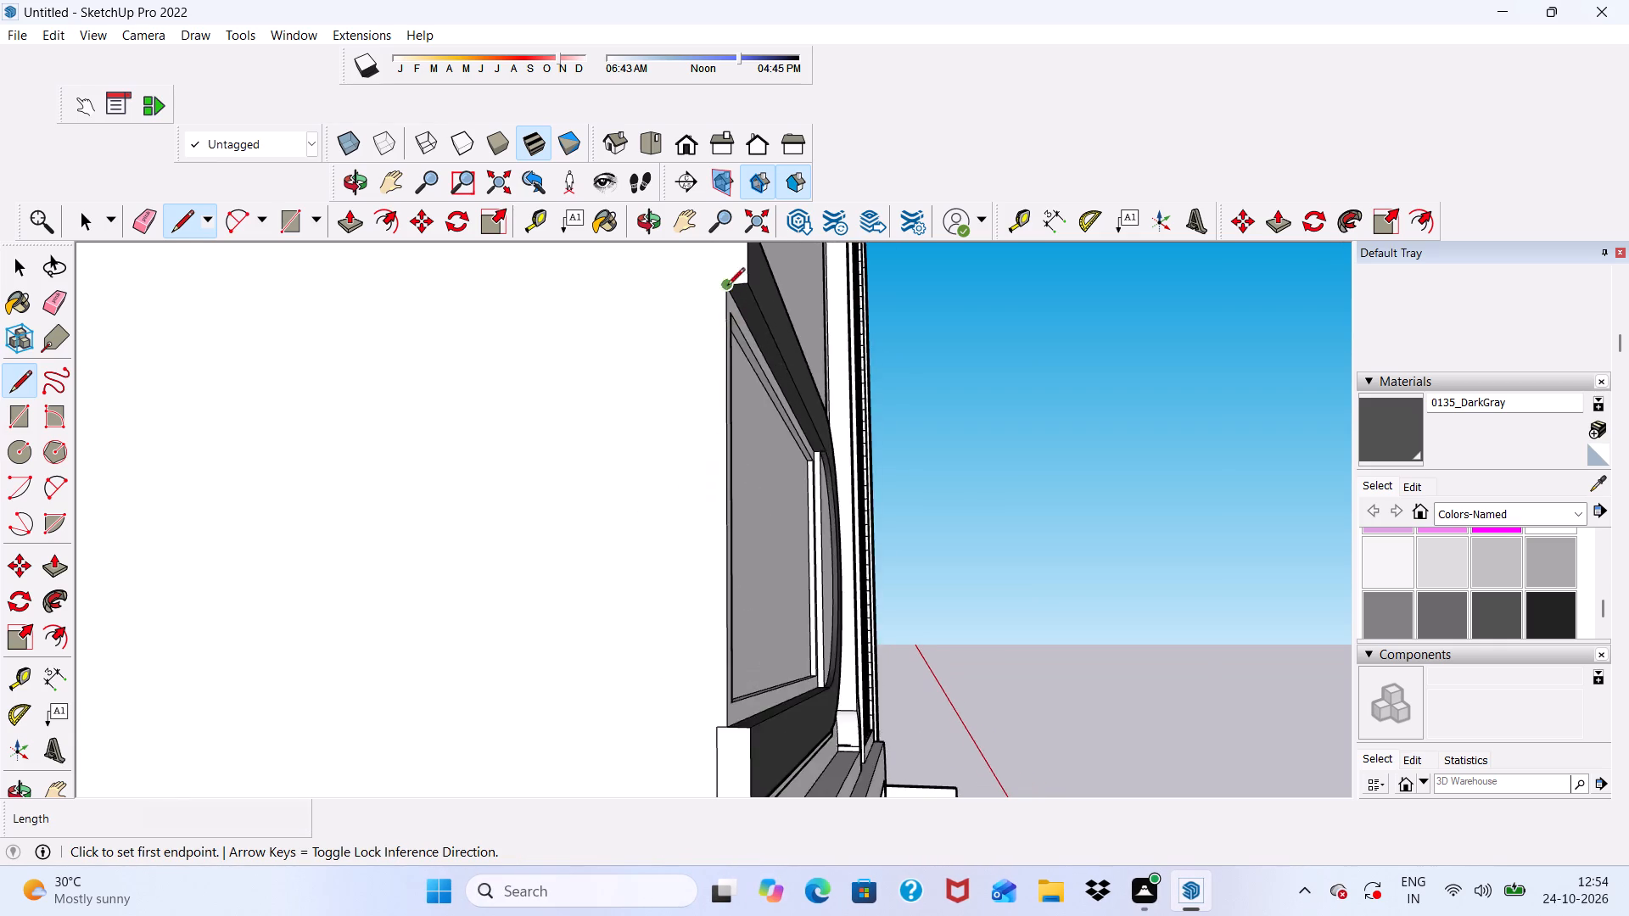
pyautogui.scroll(-5, 727, 287)
pyautogui.scroll(-4, 783, 550)
pyautogui.scroll(6, 752, 396)
pyautogui.scroll(-1, 749, 359)
pyautogui.scroll(4, 742, 342)
pyautogui.scroll(-1, 737, 338)
pyautogui.scroll(5, 737, 337)
pyautogui.scroll(-1, 738, 332)
pyautogui.scroll(3, 738, 332)
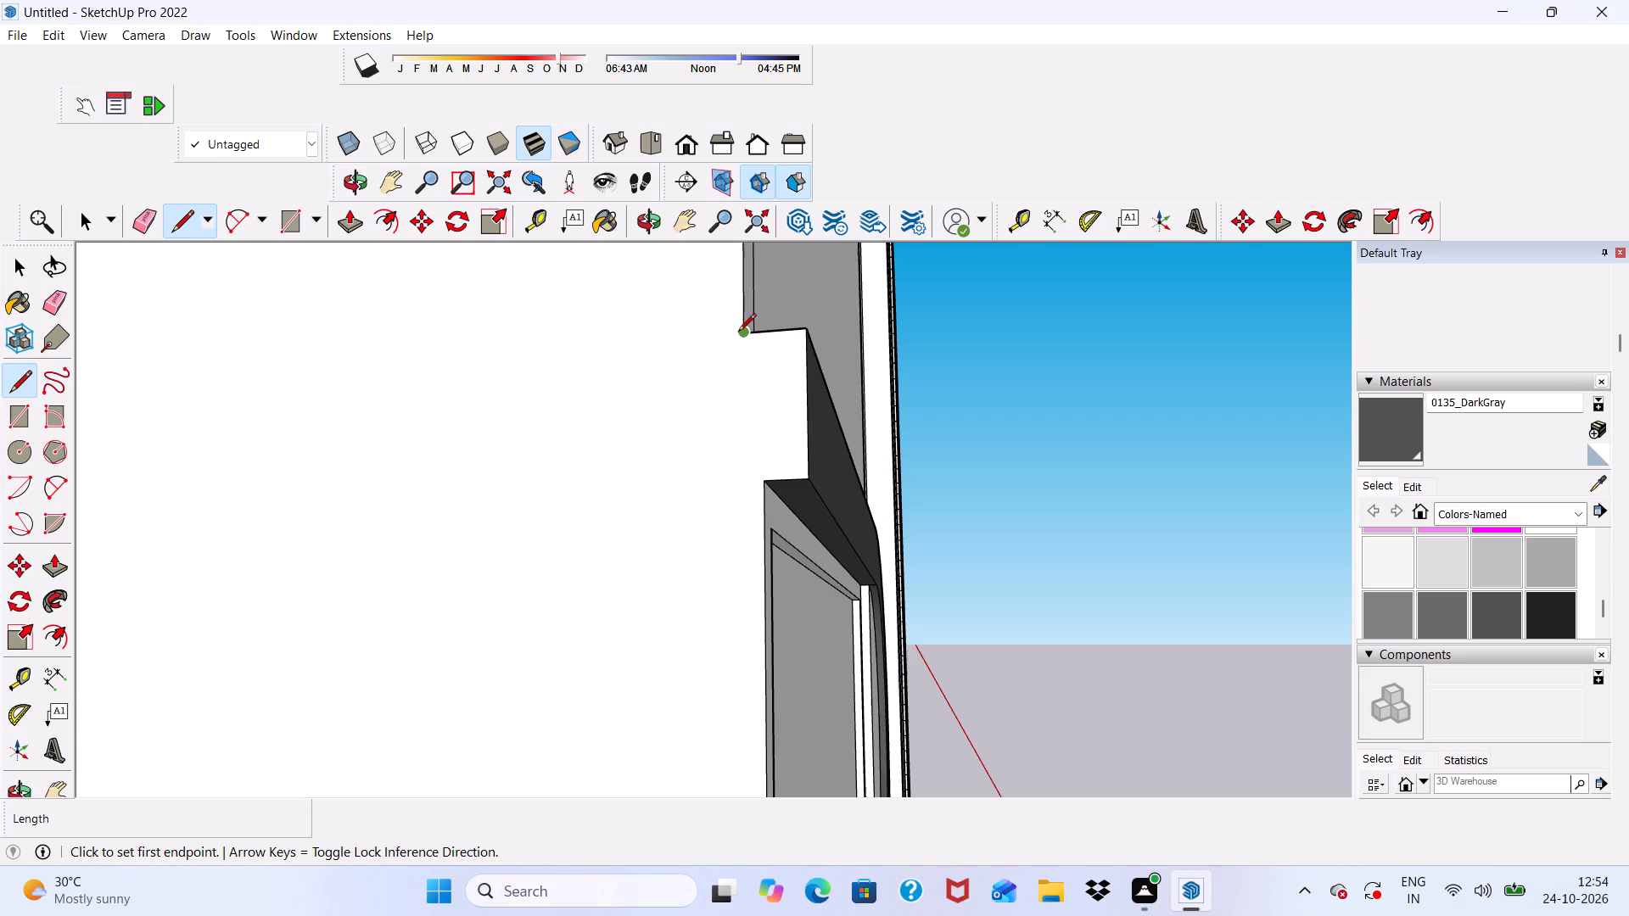
pyautogui.click(746, 332)
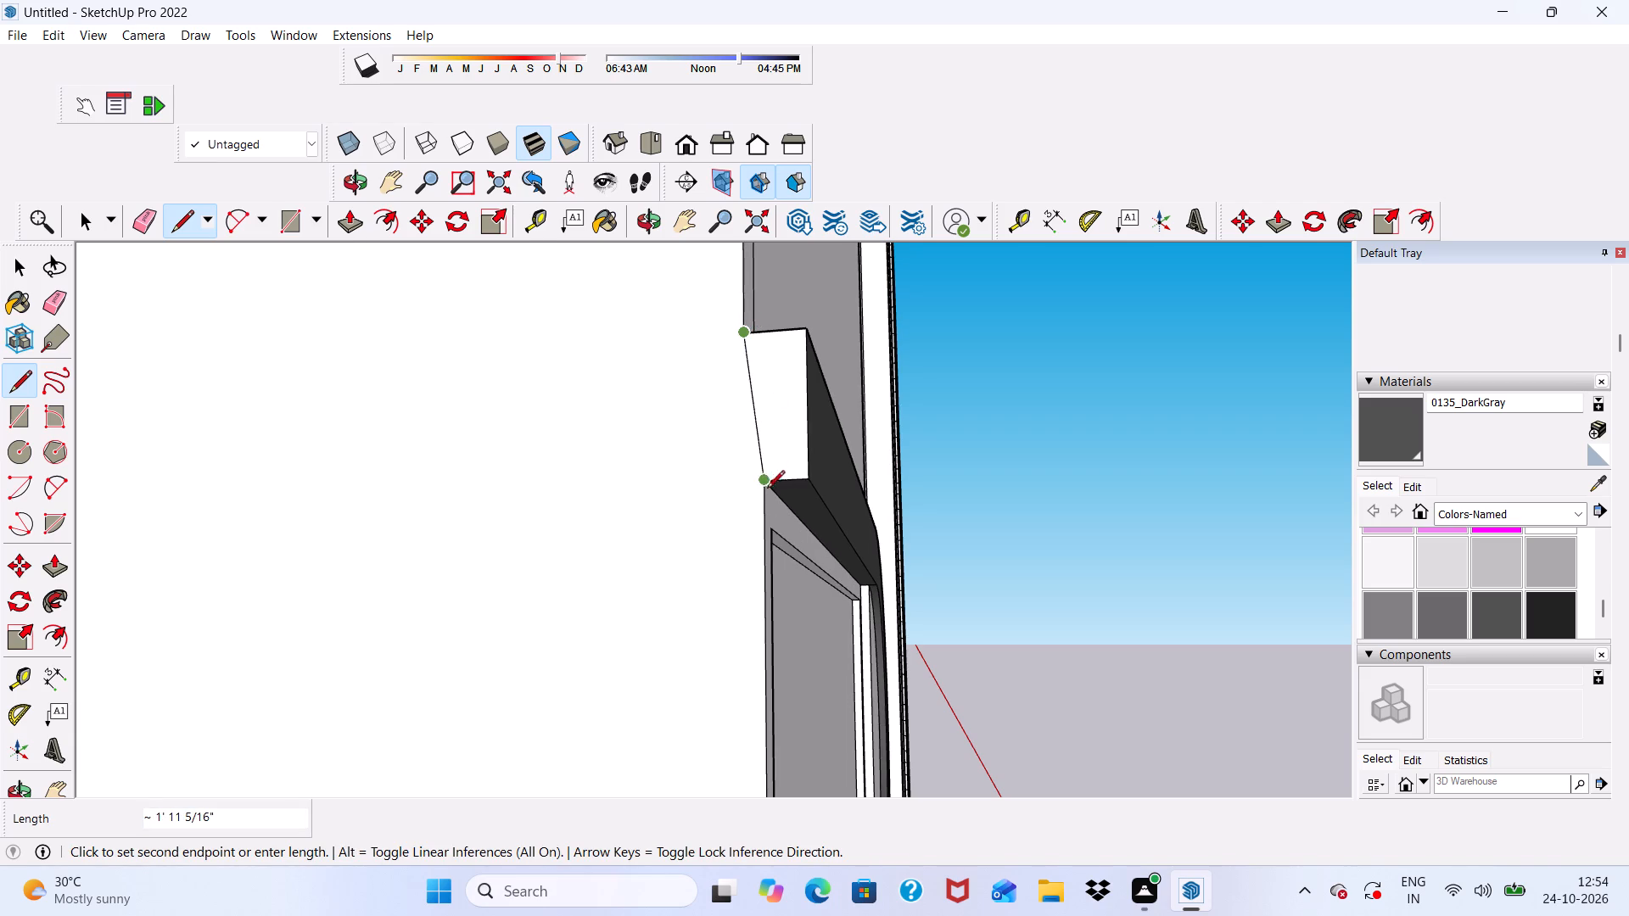
pyautogui.click(746, 478)
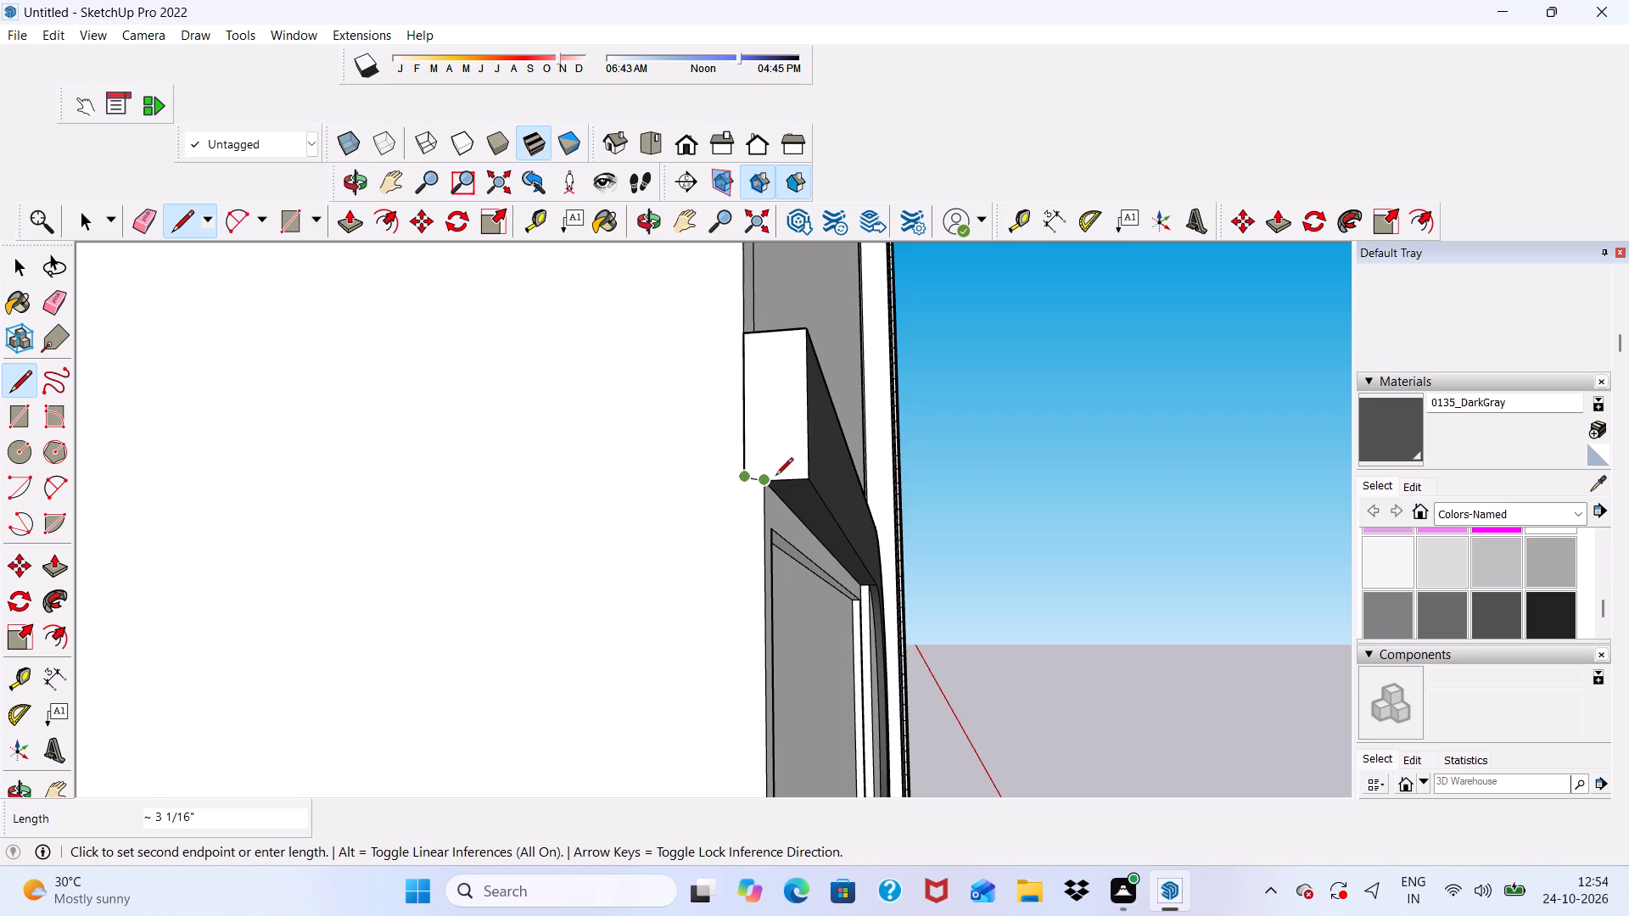
pyautogui.scroll(6, 770, 450)
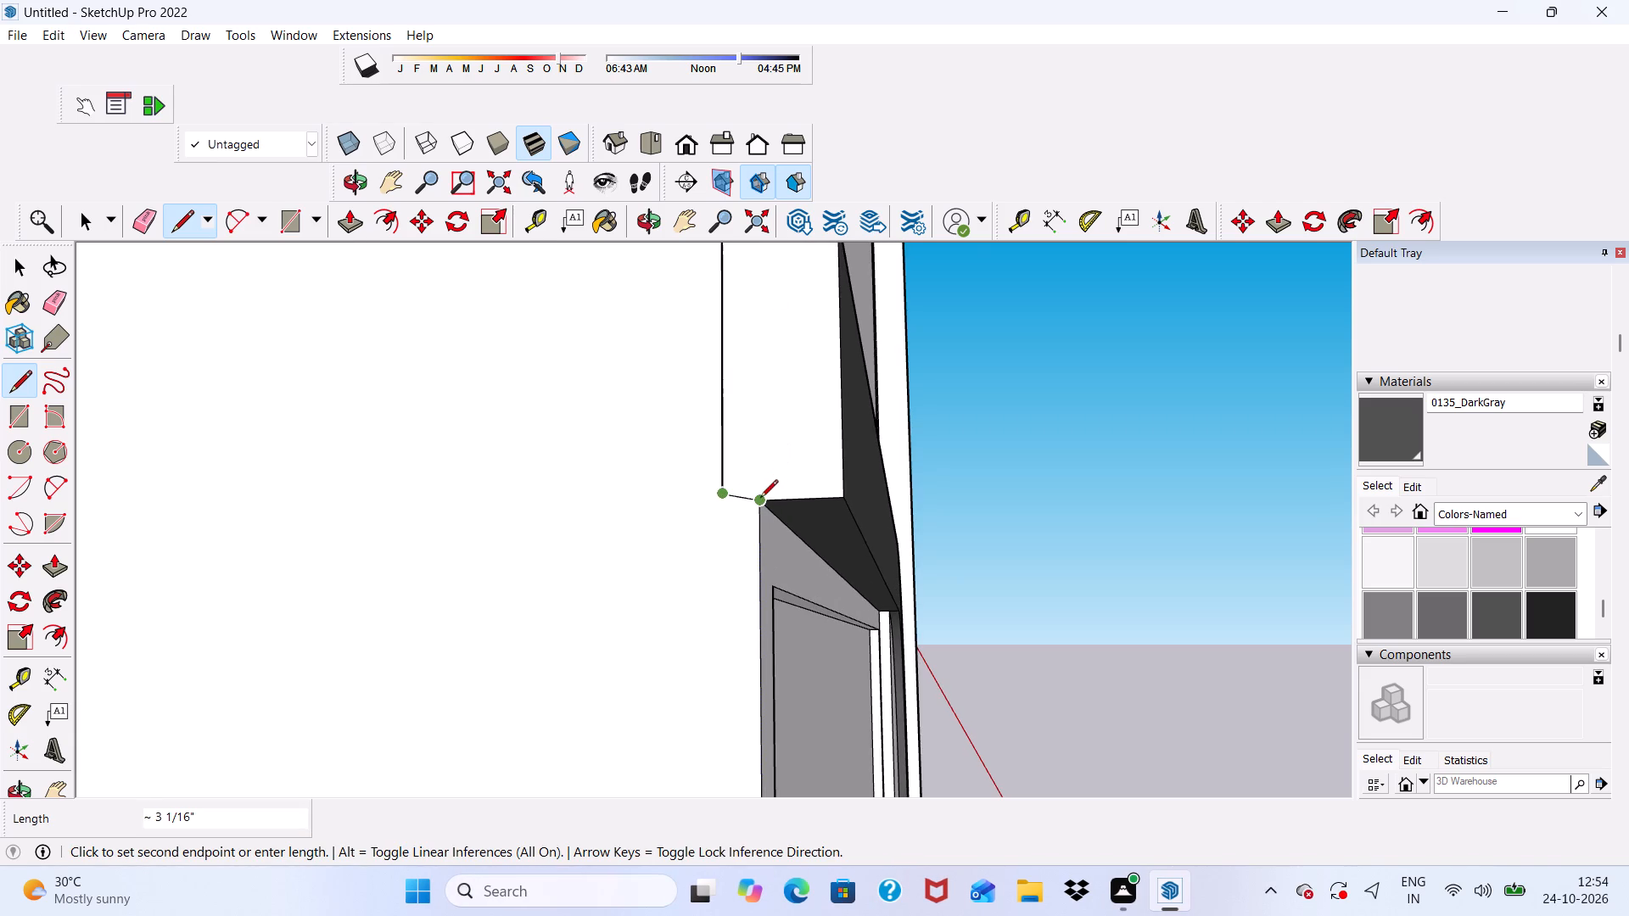
pyautogui.click(760, 499)
pyautogui.scroll(-7, 705, 471)
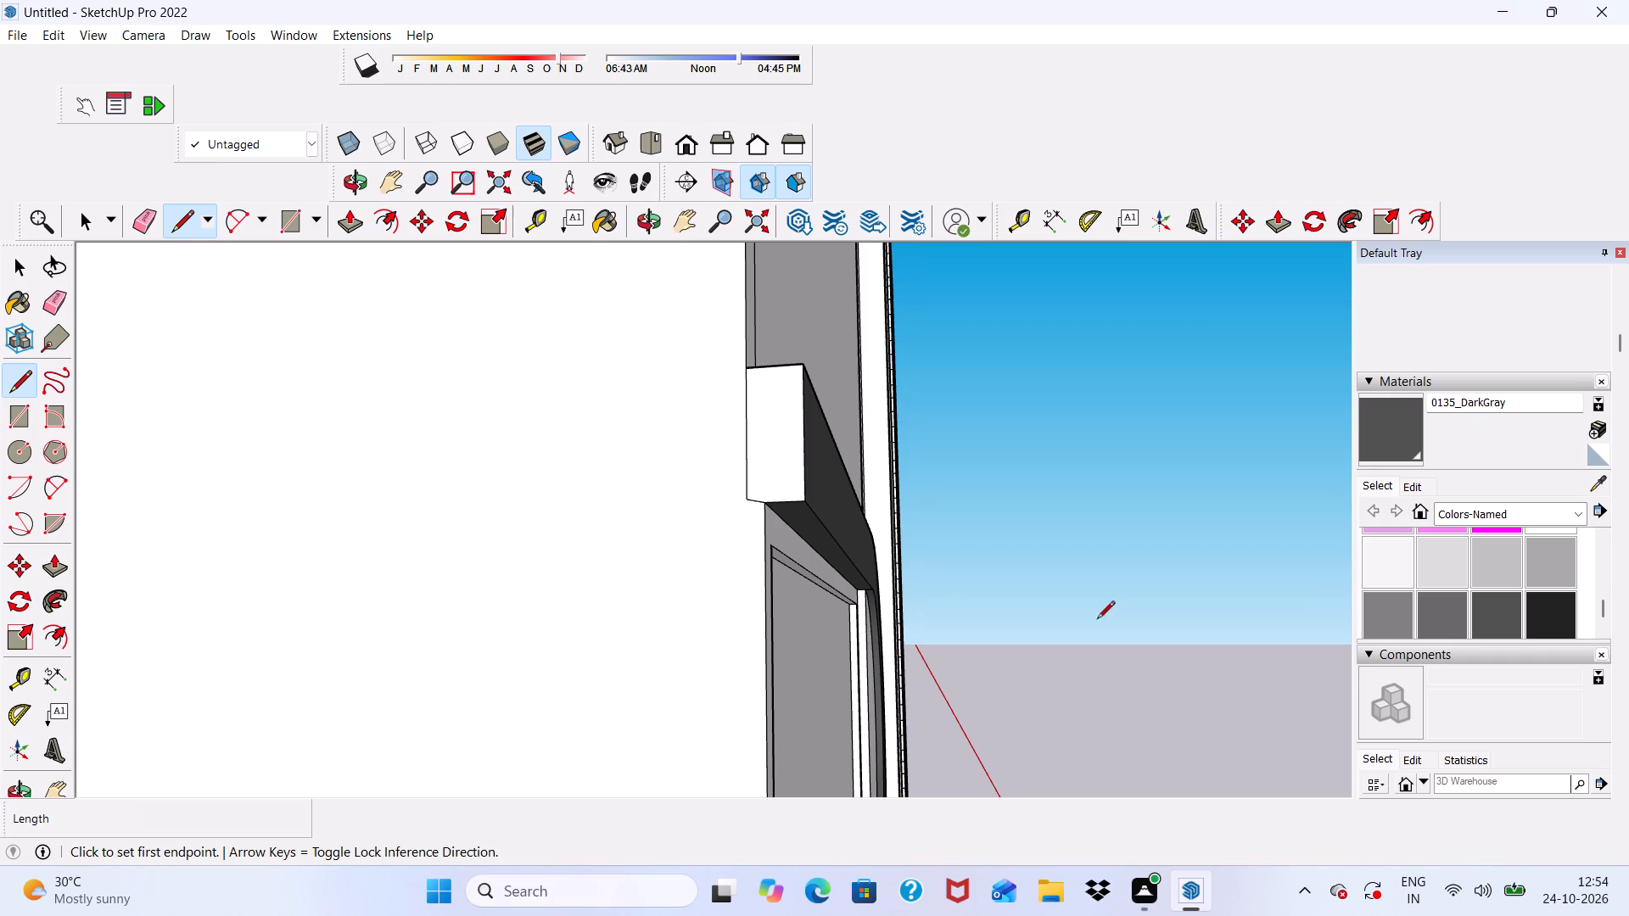
# Paint the new end faces of the band's upper and lower arms with 0135_DarkGray.
pyautogui.click(1486, 600)
pyautogui.click(769, 447)
pyautogui.scroll(-6, 770, 437)
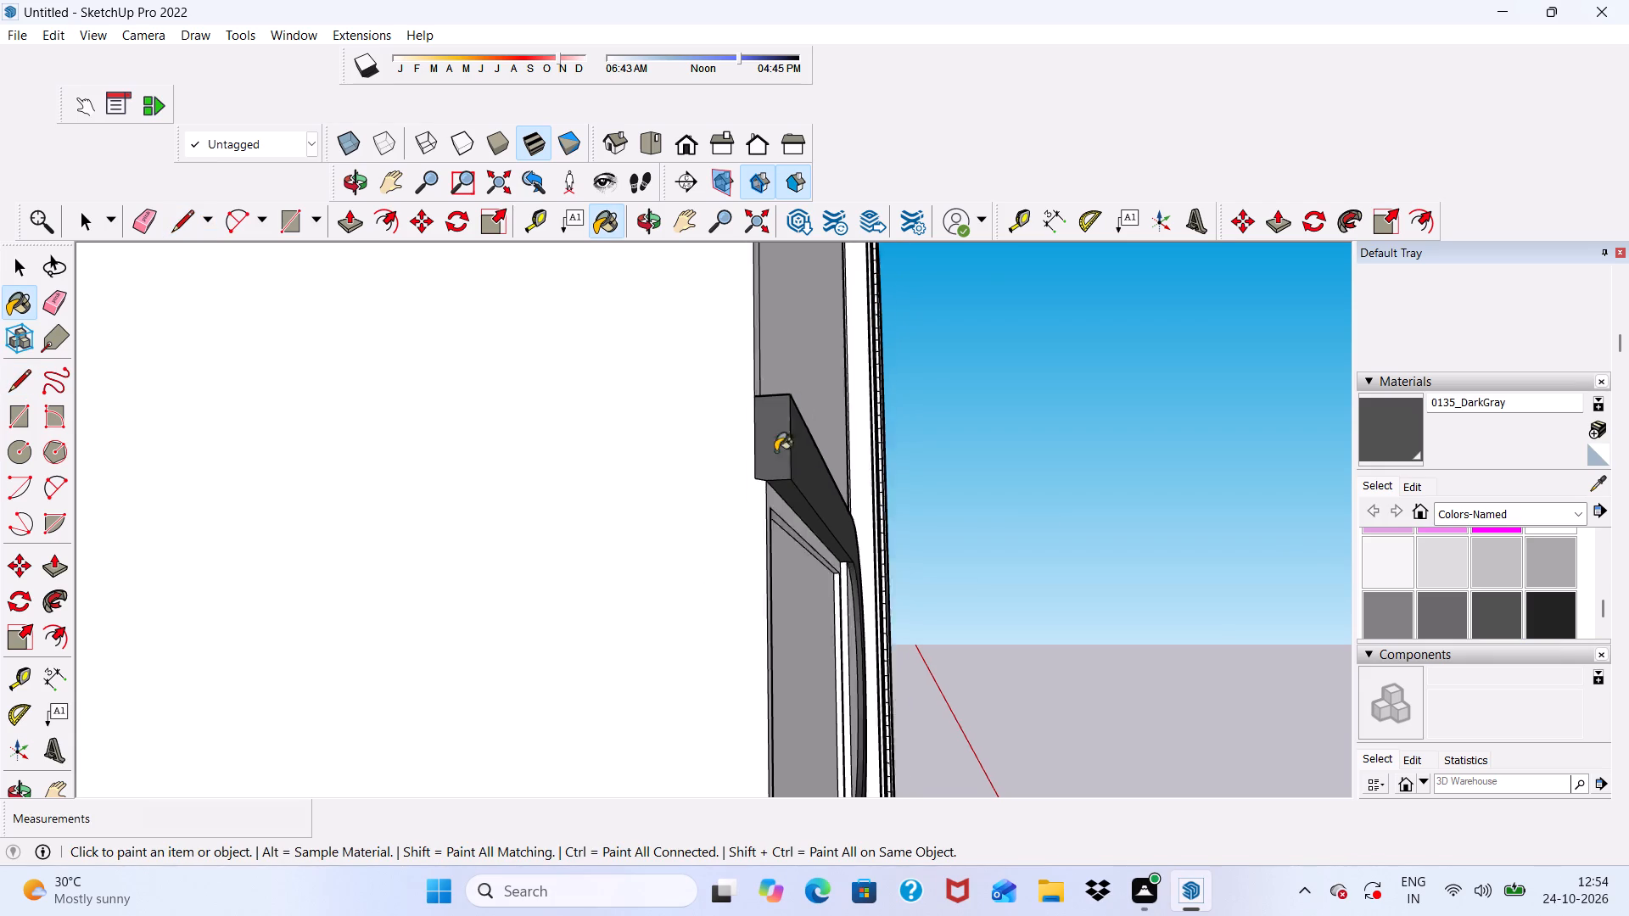
pyautogui.scroll(2, 793, 404)
pyautogui.scroll(-11, 792, 355)
pyautogui.scroll(8, 829, 804)
pyautogui.scroll(-3, 834, 562)
pyautogui.scroll(8, 830, 636)
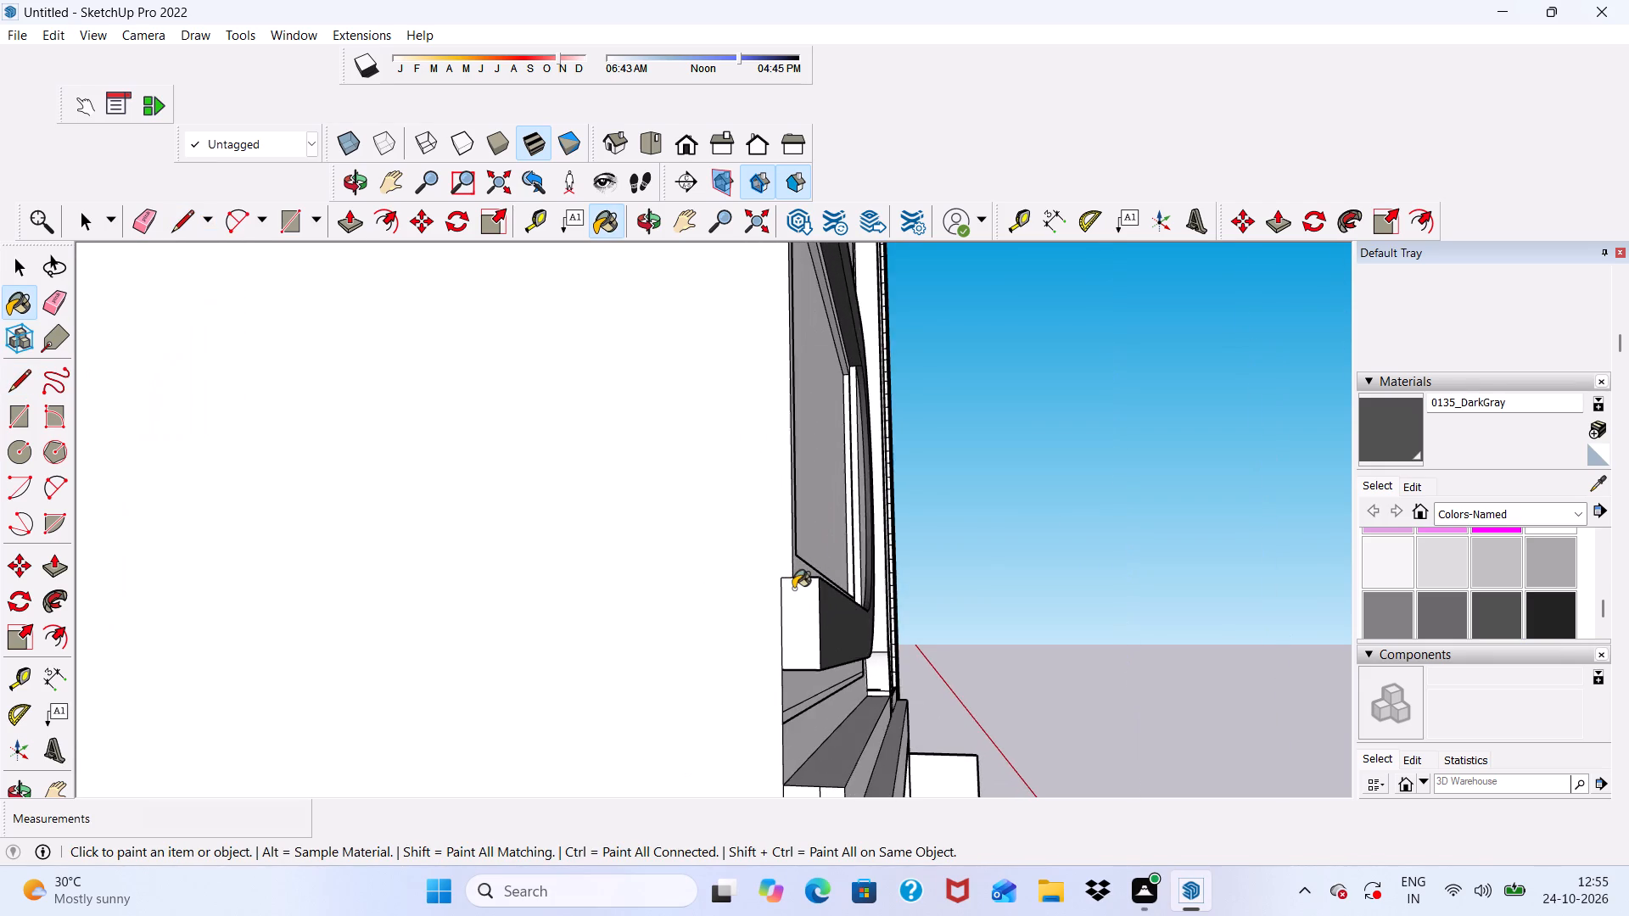
pyautogui.scroll(3, 792, 592)
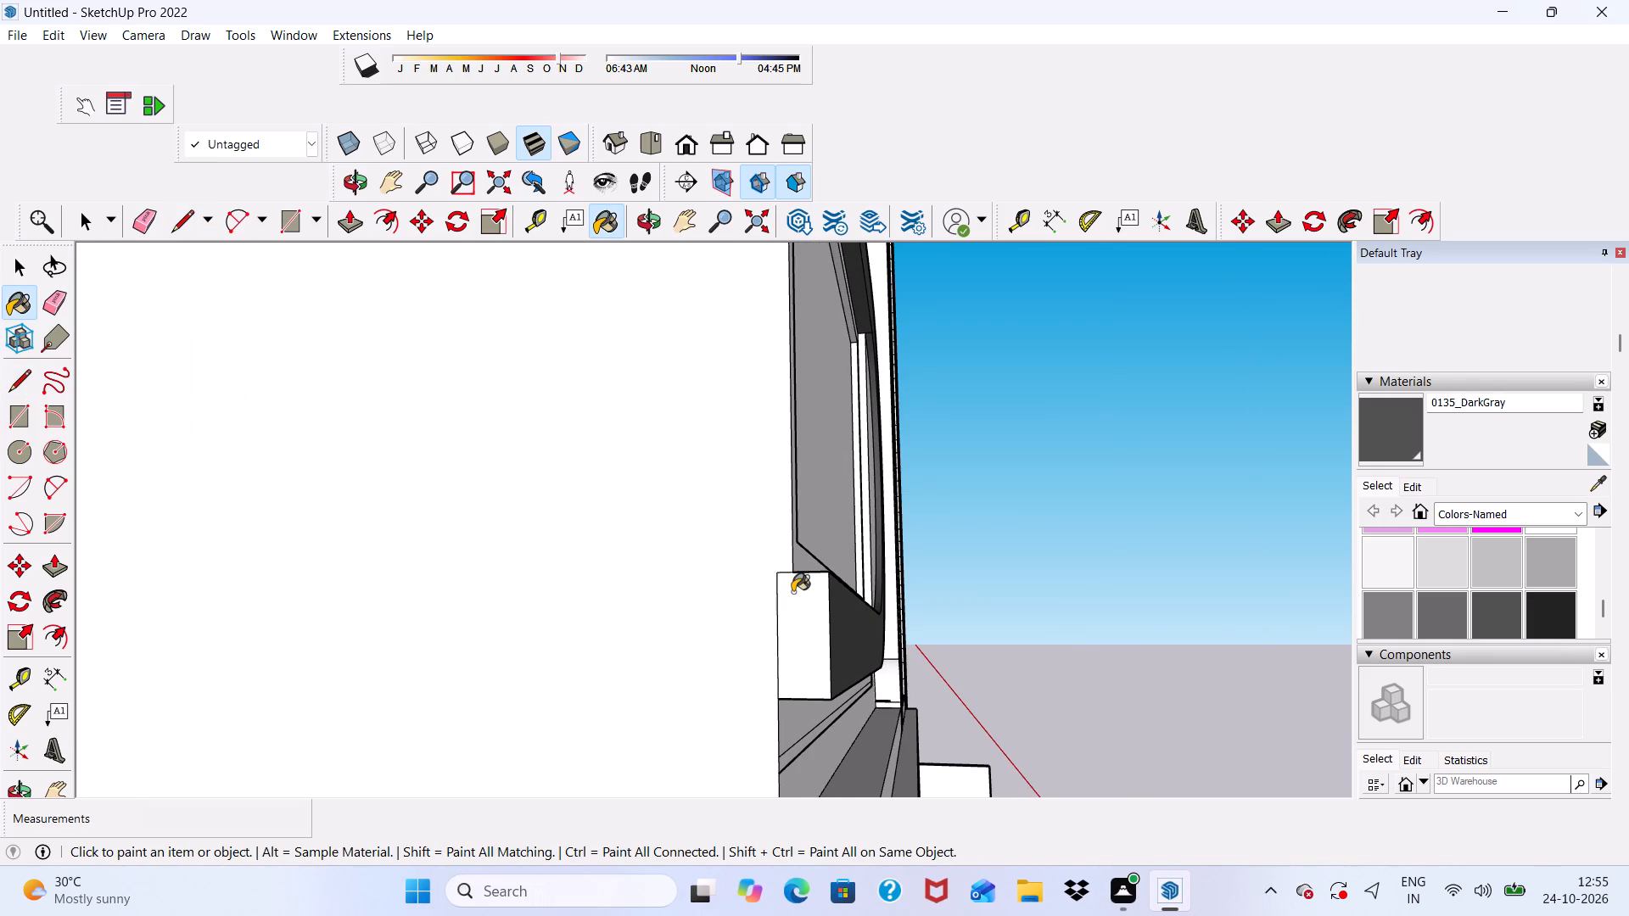
pyautogui.scroll(2, 792, 600)
pyautogui.click(792, 601)
# Examine the painted window band from the side and the front of the facade.
pyautogui.scroll(-7, 743, 537)
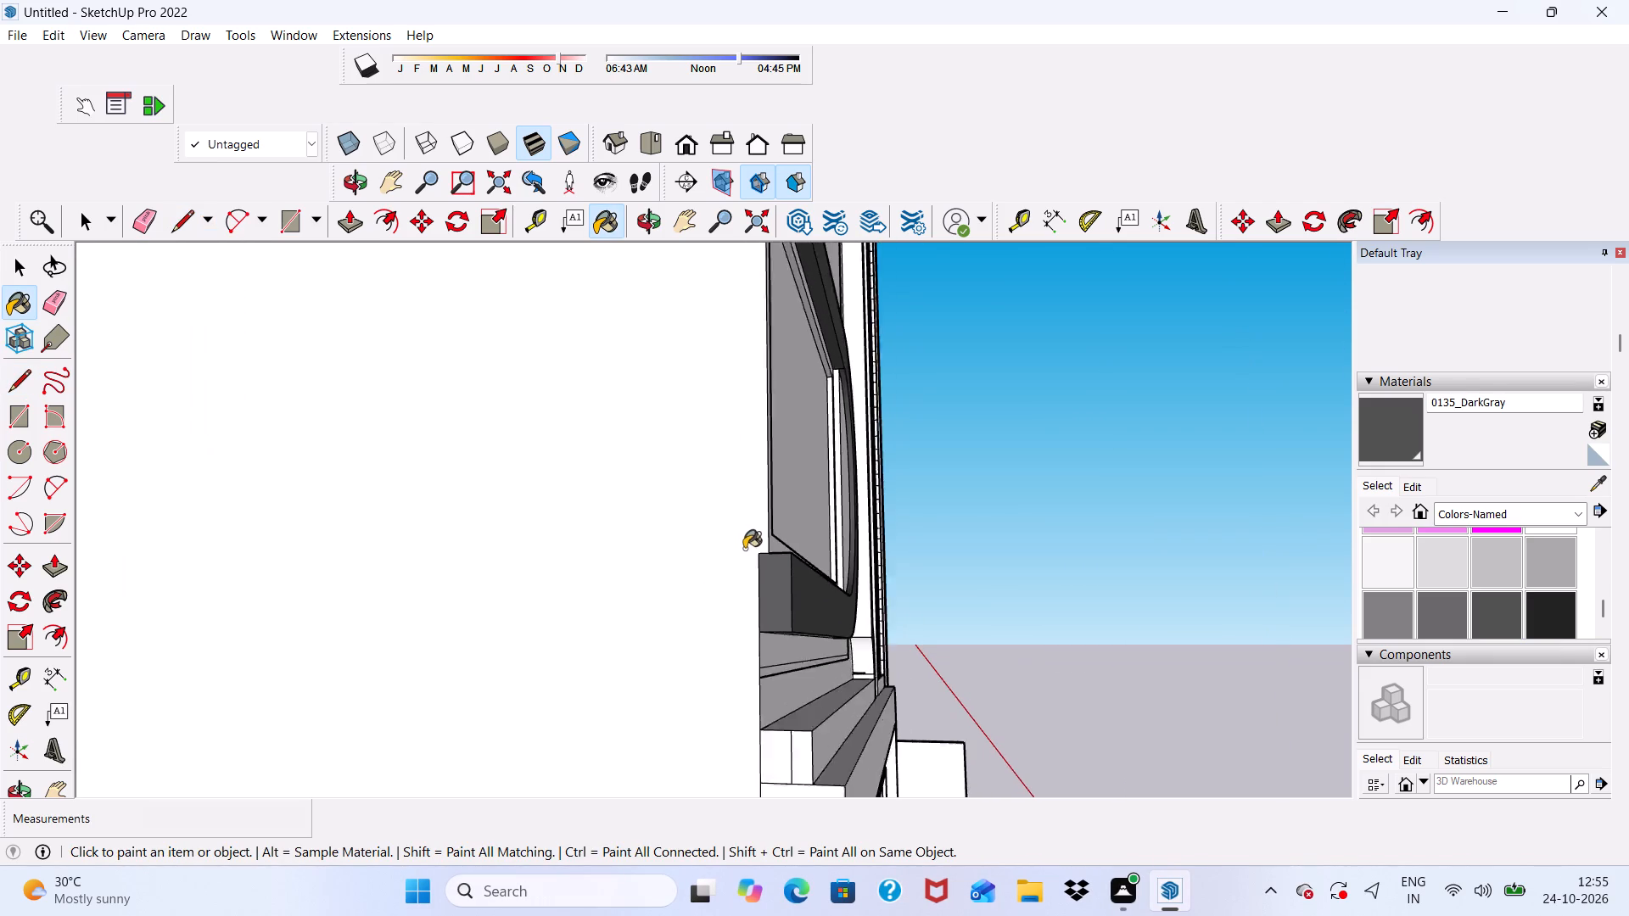
pyautogui.scroll(-9, 744, 549)
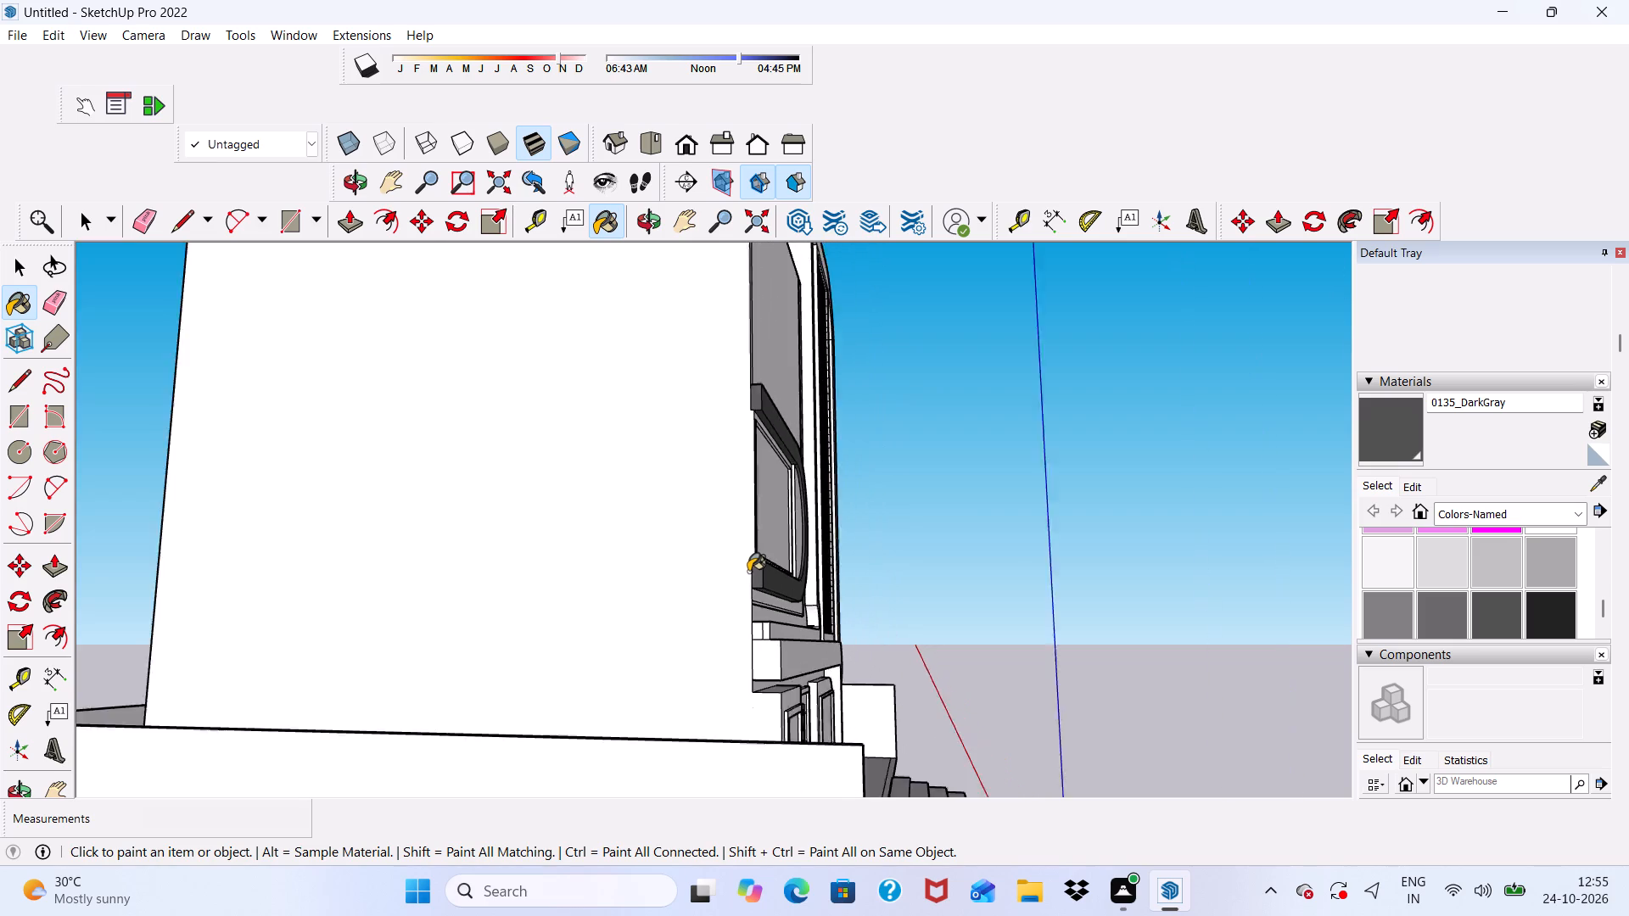
pyautogui.scroll(-8, 748, 572)
pyautogui.moveTo(774, 582); pyautogui.dragTo(425, 600, button='middle')
pyautogui.scroll(6, 652, 612)
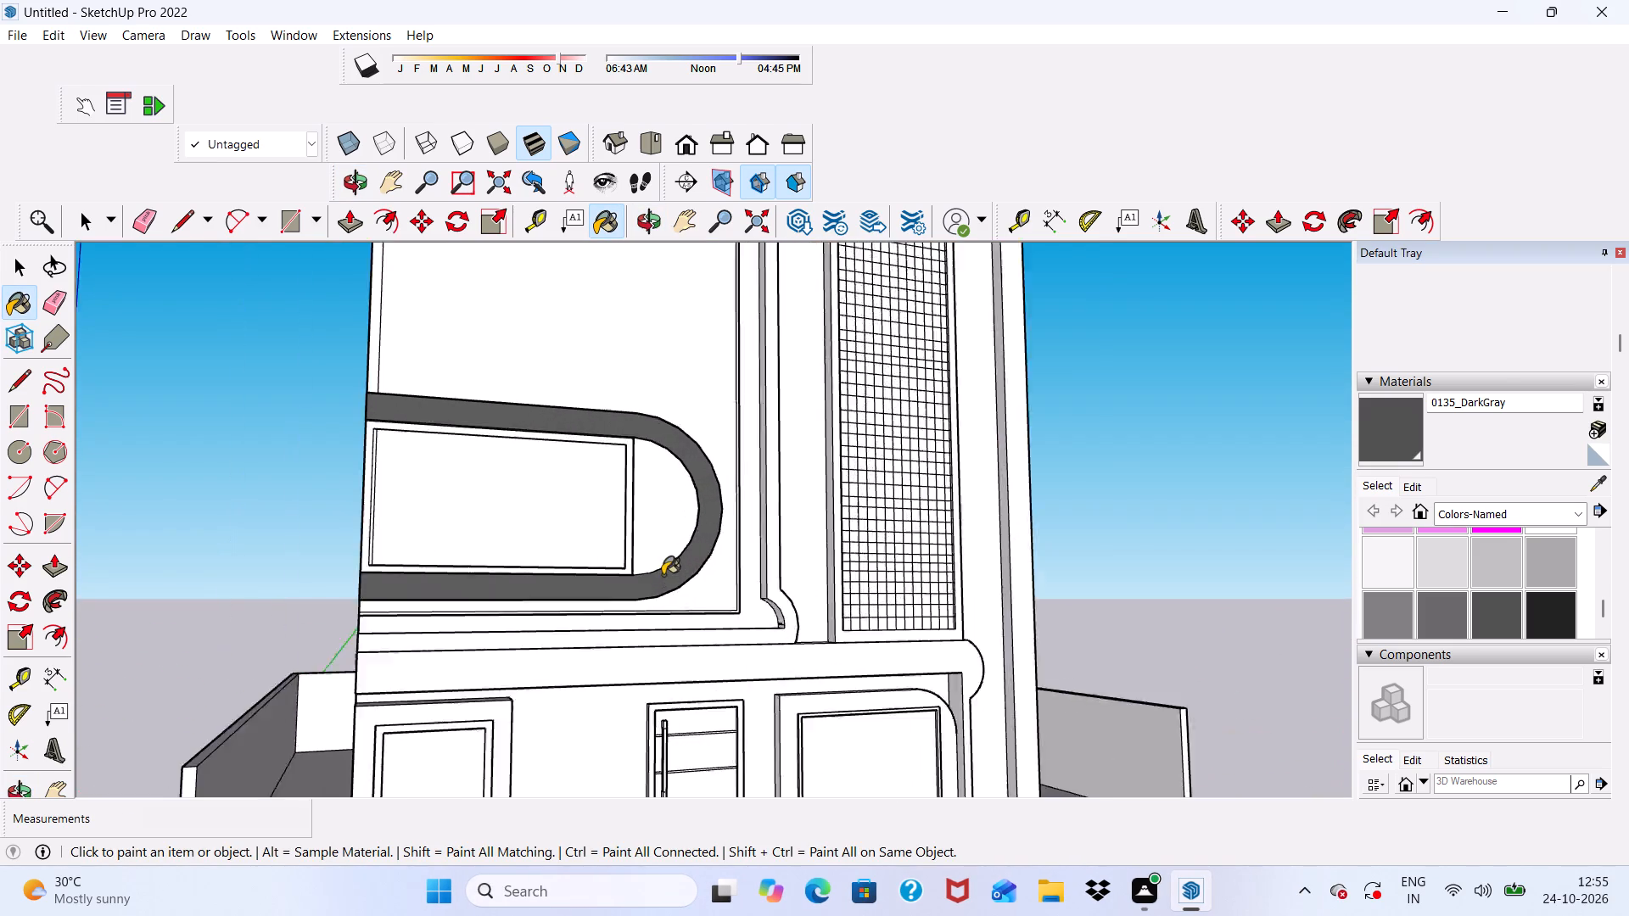
pyautogui.scroll(2, 663, 575)
pyautogui.scroll(-4, 663, 575)
pyautogui.moveTo(663, 575); pyautogui.dragTo(545, 547, button='middle')
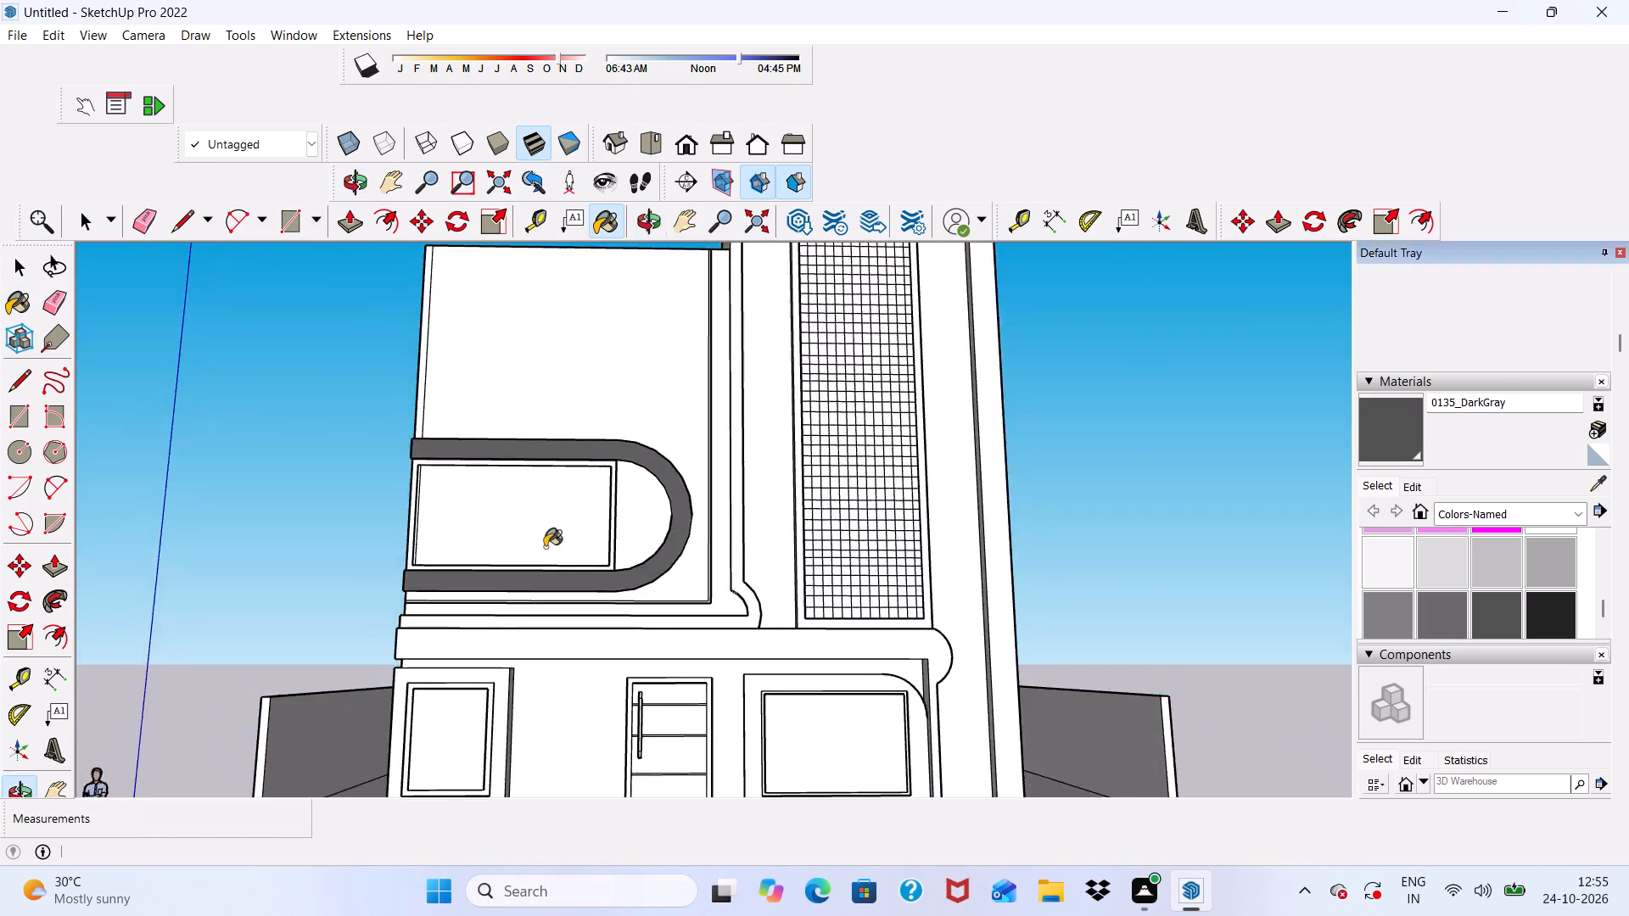
pyautogui.scroll(4, 543, 548)
pyautogui.scroll(-3, 543, 548)
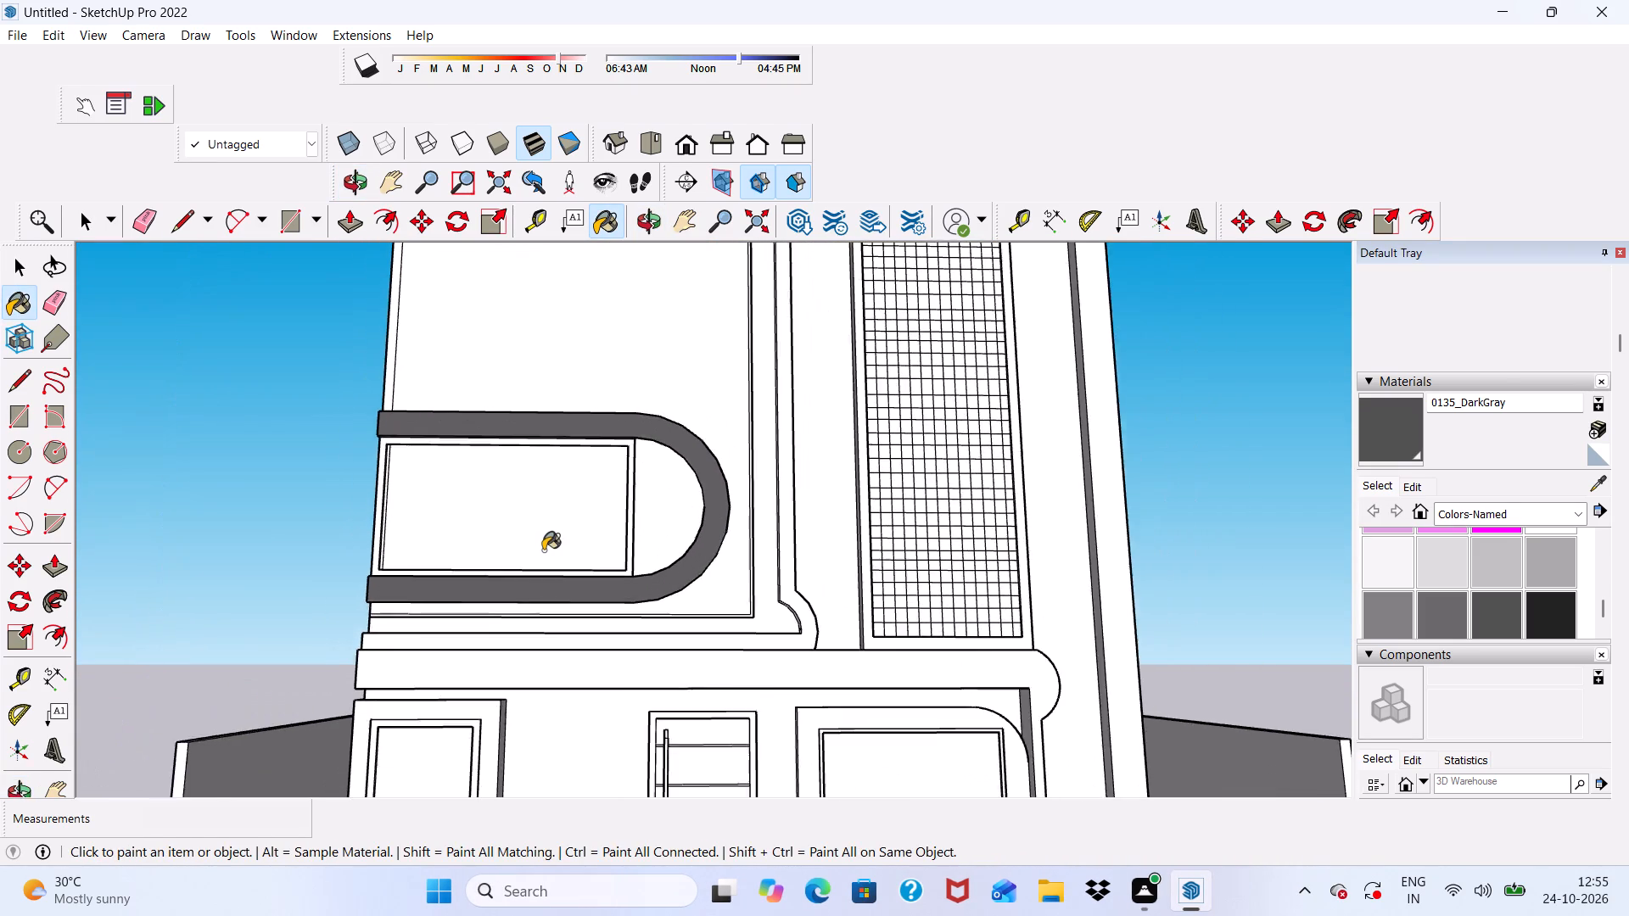
# Draw a line about 1' 2 3/8" long from the tower recess's upper inner corner across to the tower's outer edge.
pyautogui.scroll(-1, 543, 550)
pyautogui.scroll(-4, 697, 609)
pyautogui.scroll(8, 805, 281)
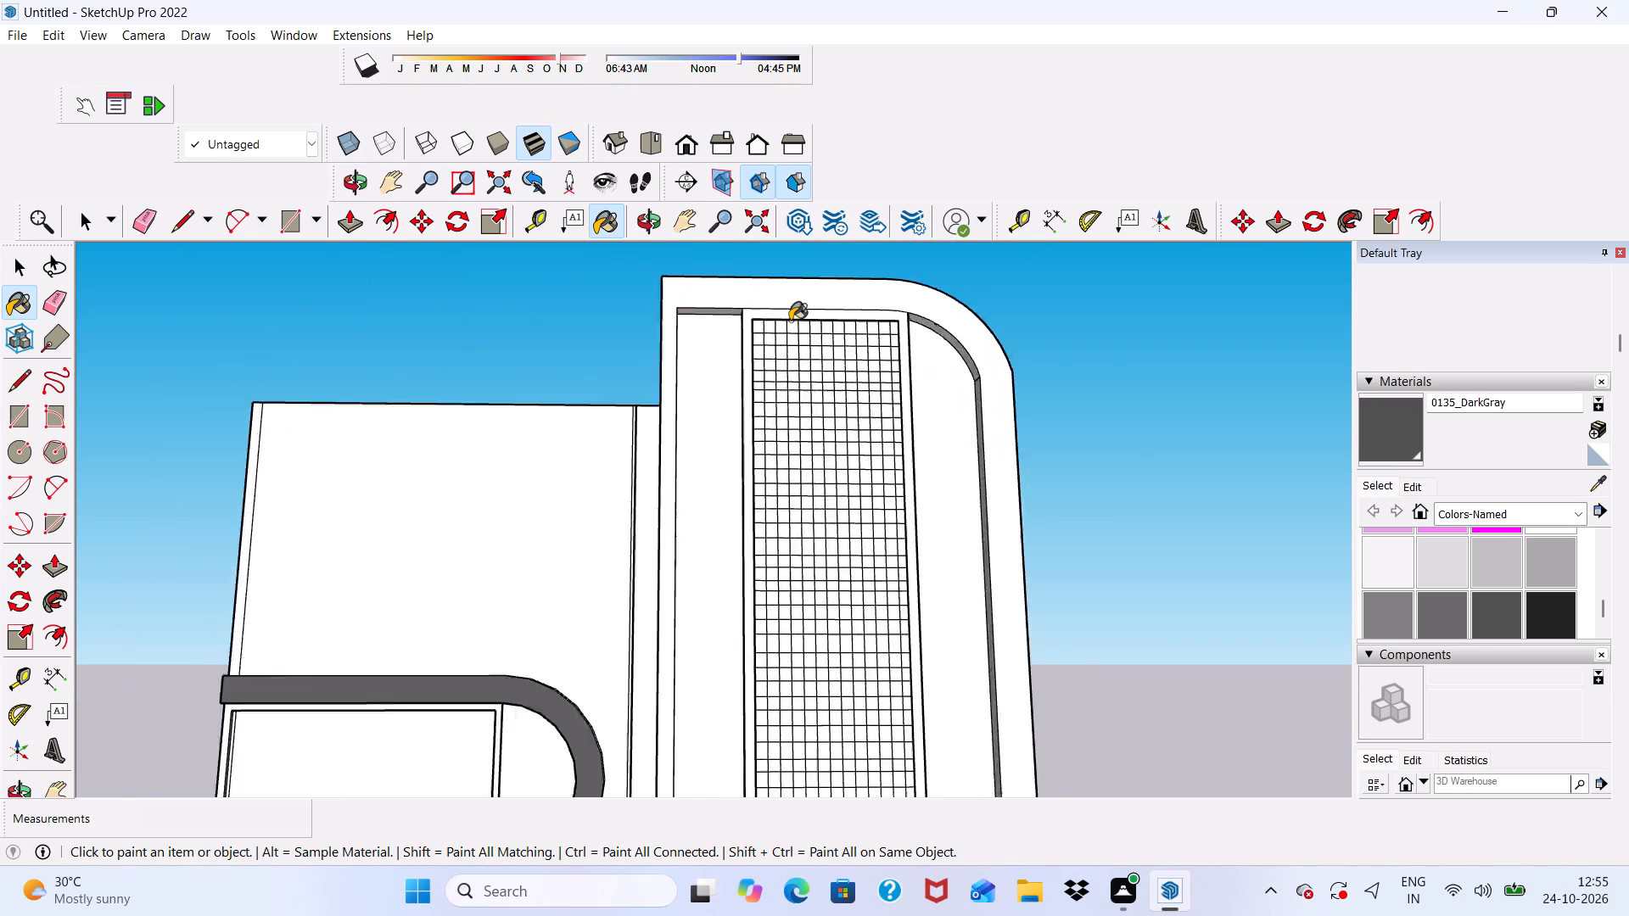
pyautogui.scroll(2, 790, 321)
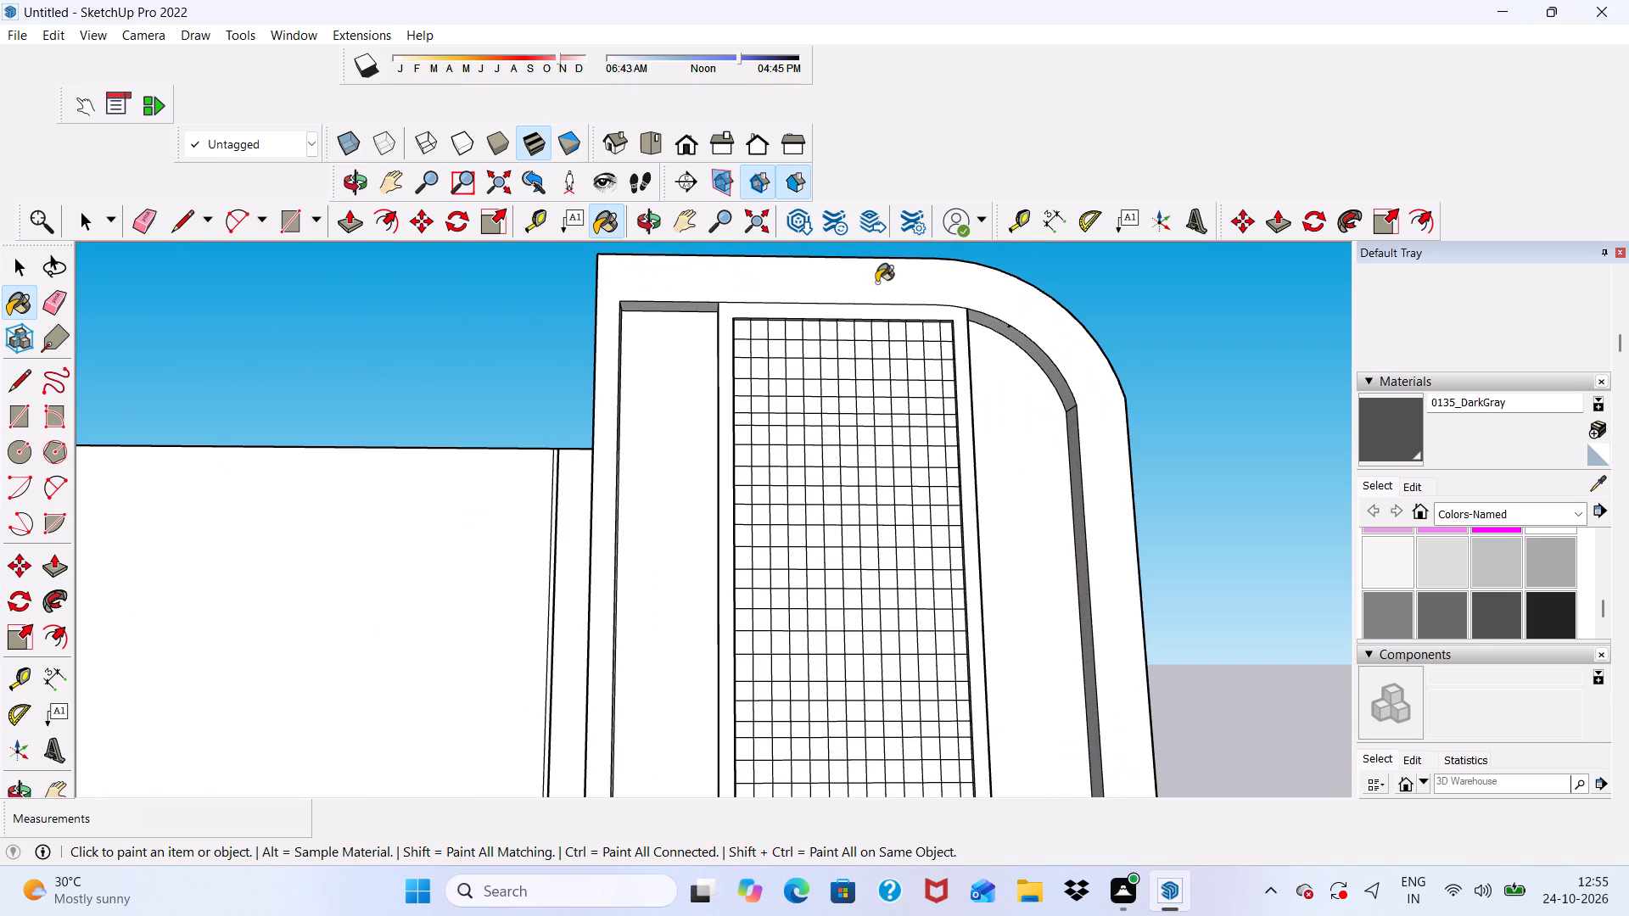
pyautogui.click(183, 215)
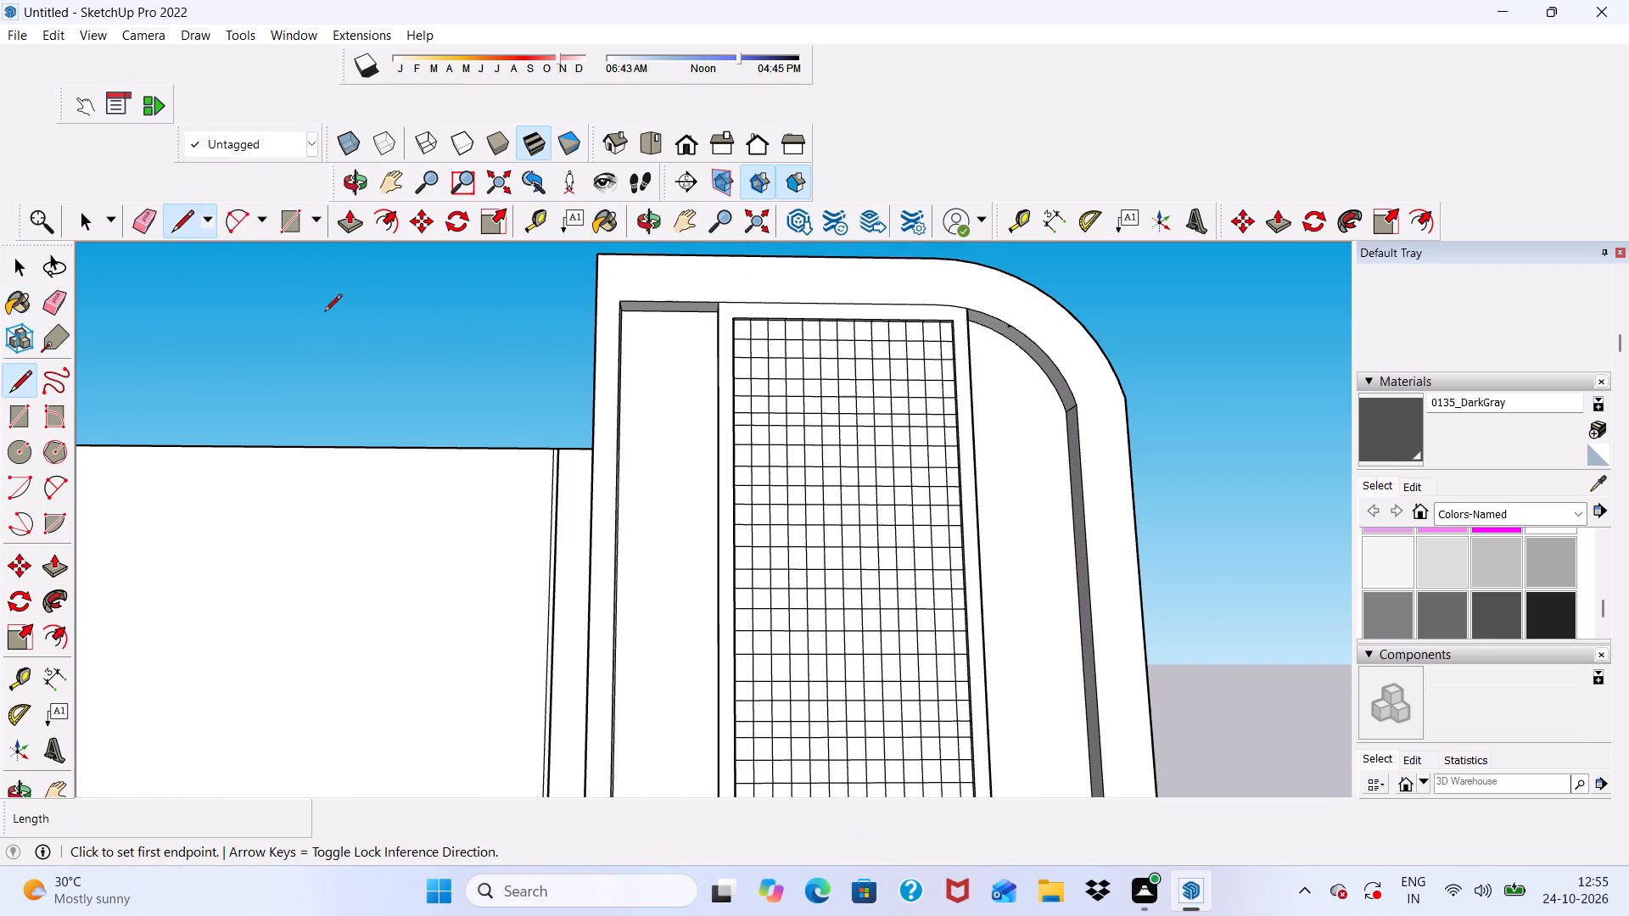
pyautogui.scroll(5, 717, 353)
pyautogui.scroll(3, 527, 234)
pyautogui.scroll(-7, 534, 265)
pyautogui.moveTo(598, 387); pyautogui.dragTo(600, 388, button='middle')
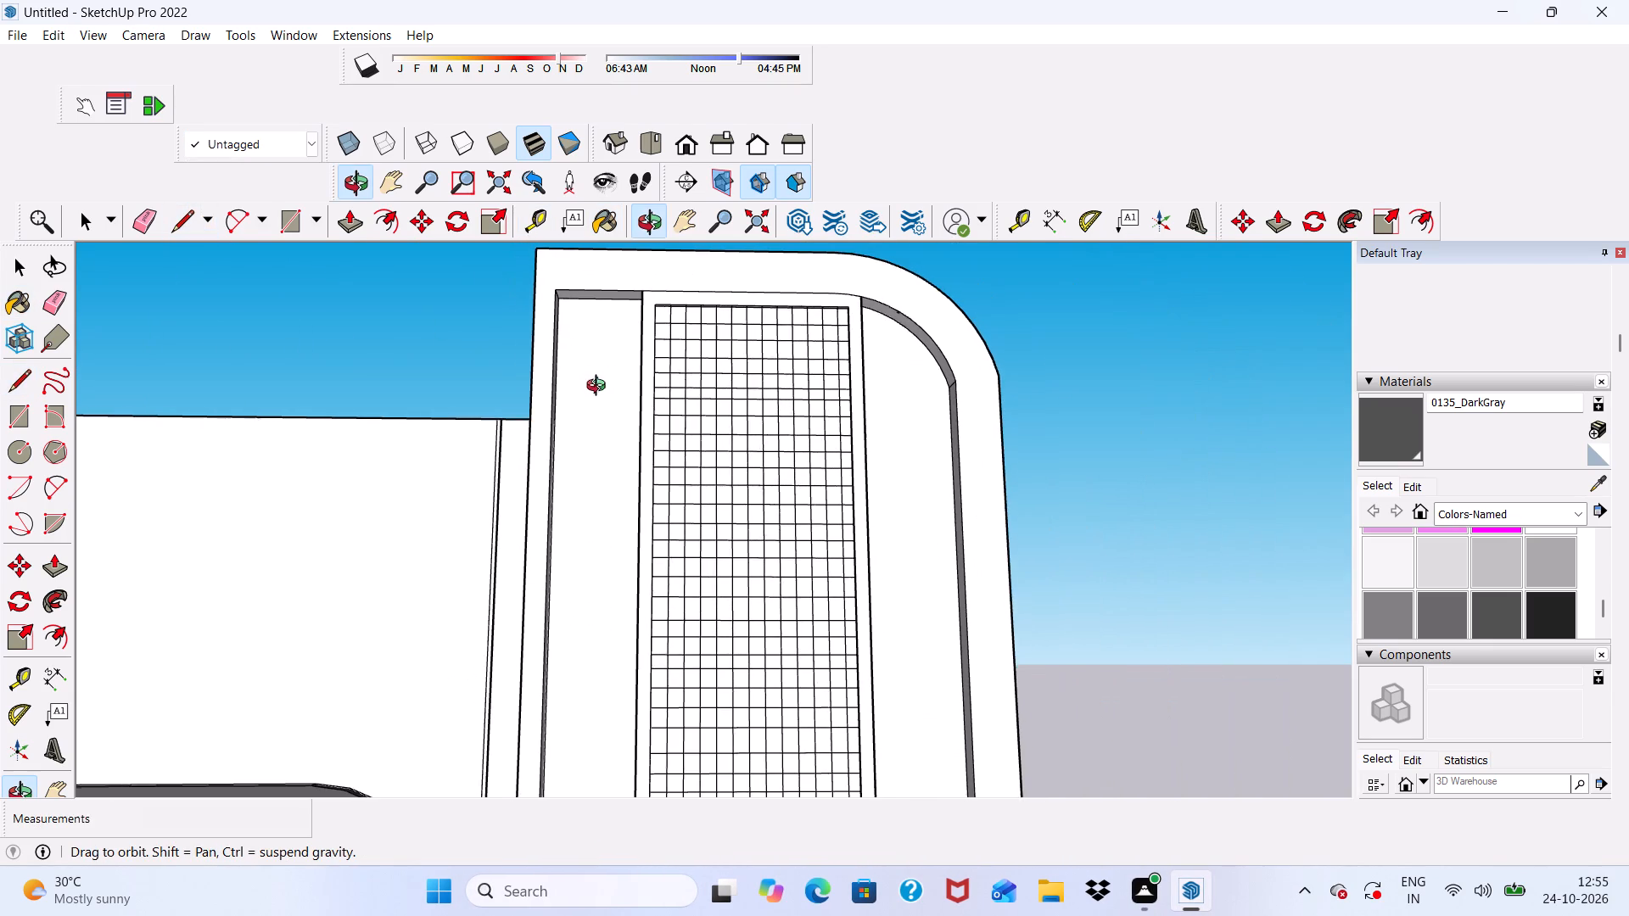
pyautogui.moveTo(600, 388); pyautogui.dragTo(609, 418, button='middle')
pyautogui.scroll(3, 494, 308)
pyautogui.scroll(-1, 494, 313)
pyautogui.scroll(3, 527, 316)
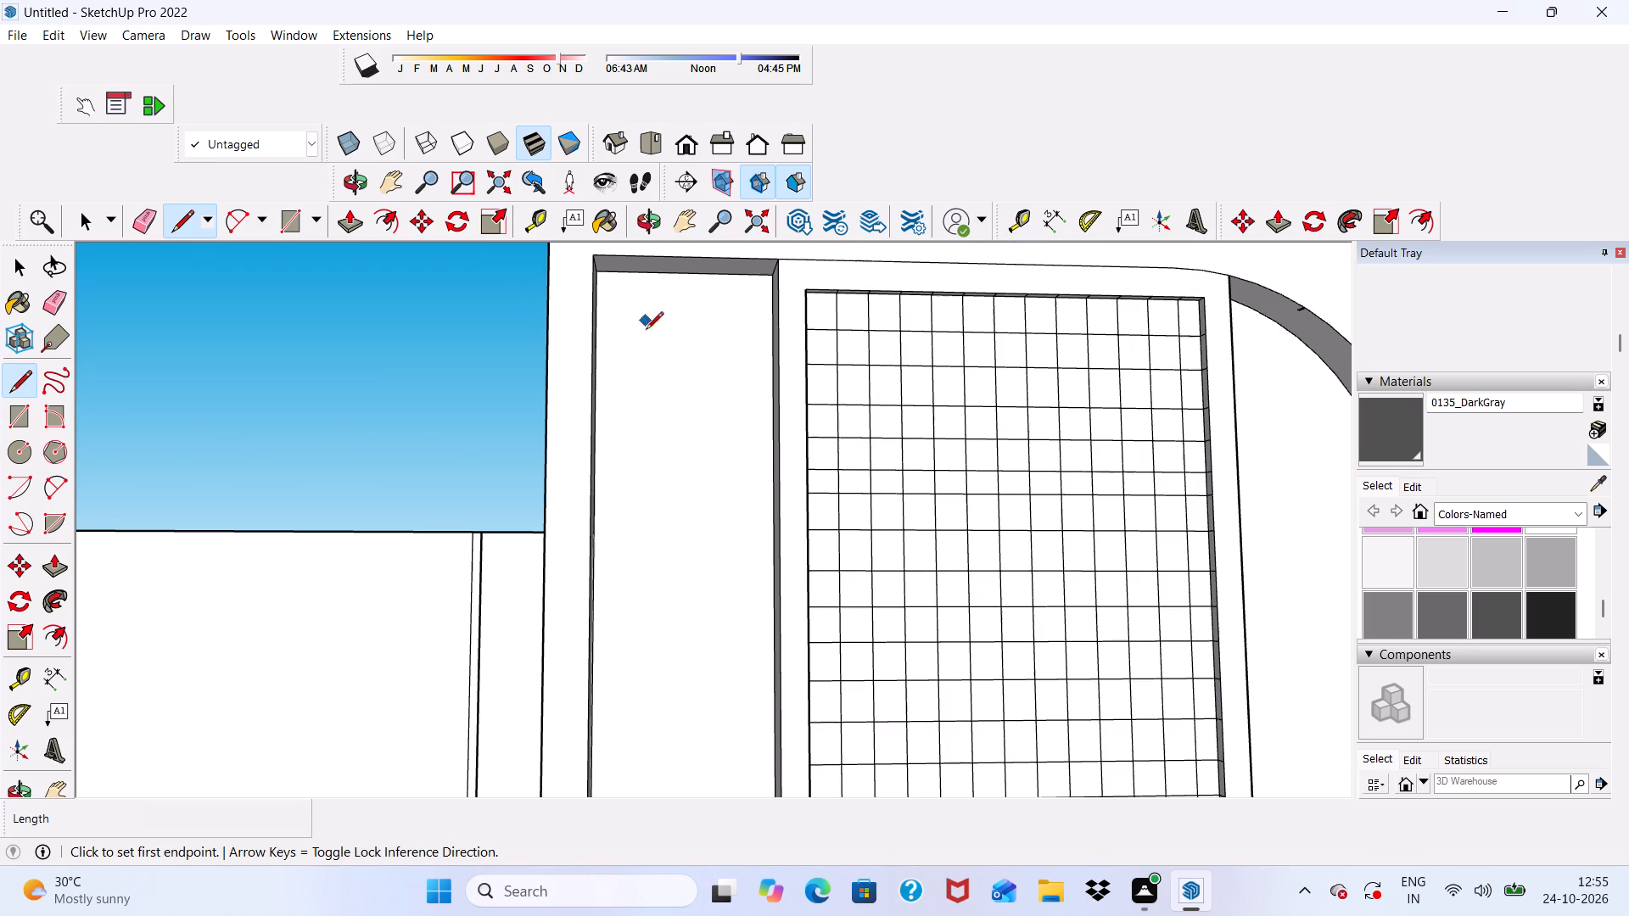
pyautogui.scroll(-8, 652, 433)
pyautogui.scroll(1, 658, 517)
pyautogui.scroll(3, 590, 380)
pyautogui.scroll(-1, 598, 360)
pyautogui.scroll(4, 631, 352)
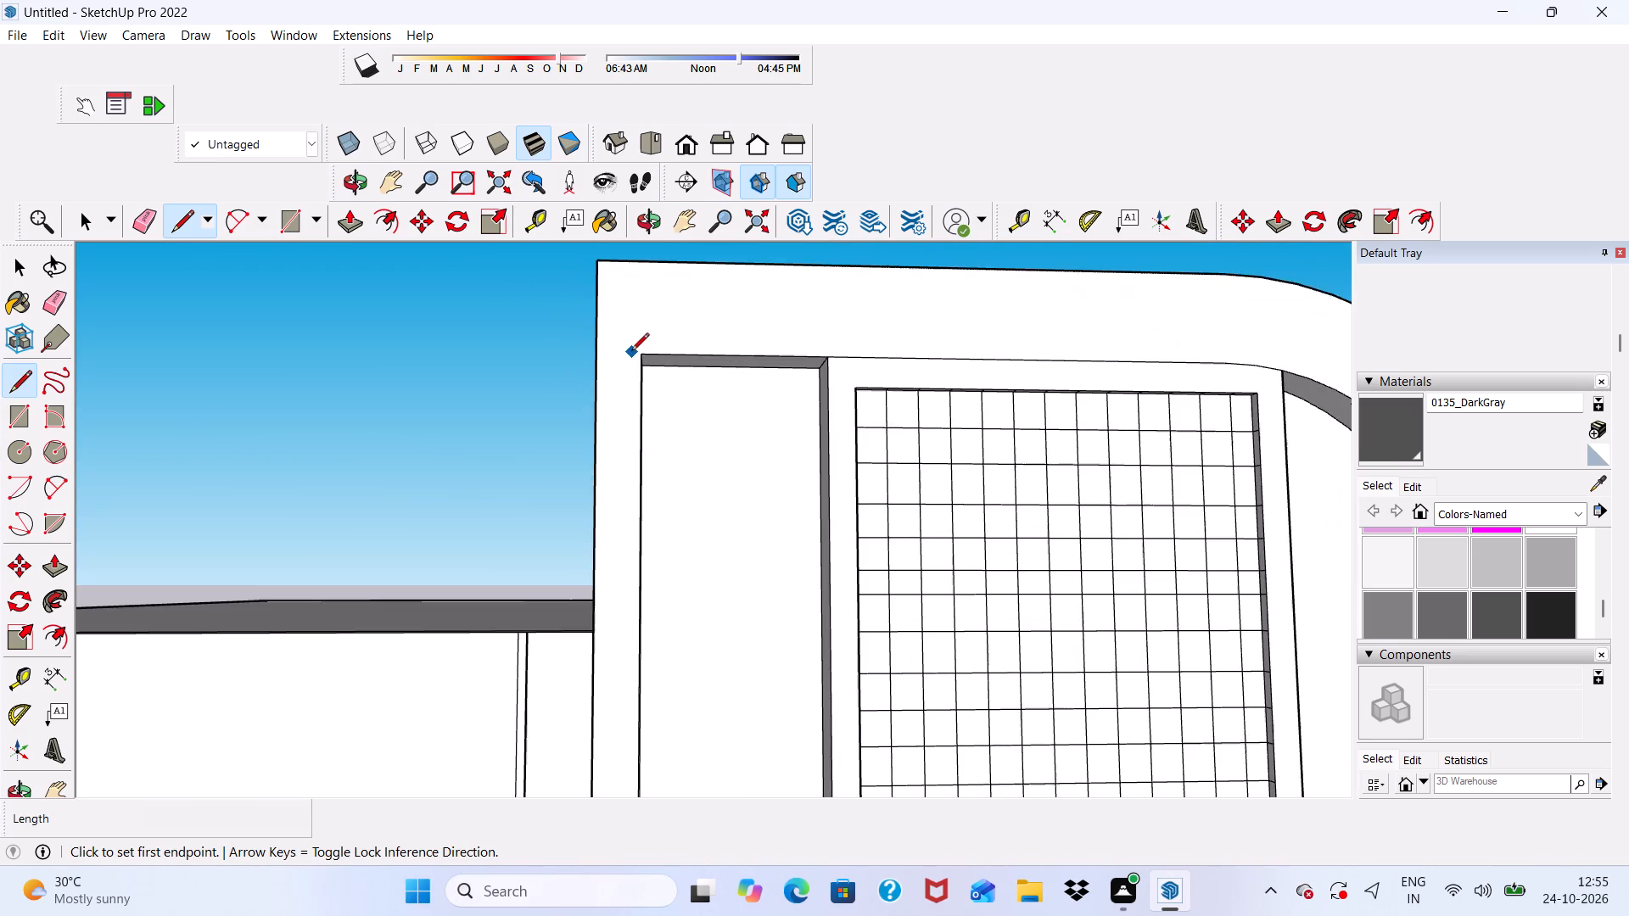
pyautogui.scroll(4, 641, 352)
pyautogui.click(641, 352)
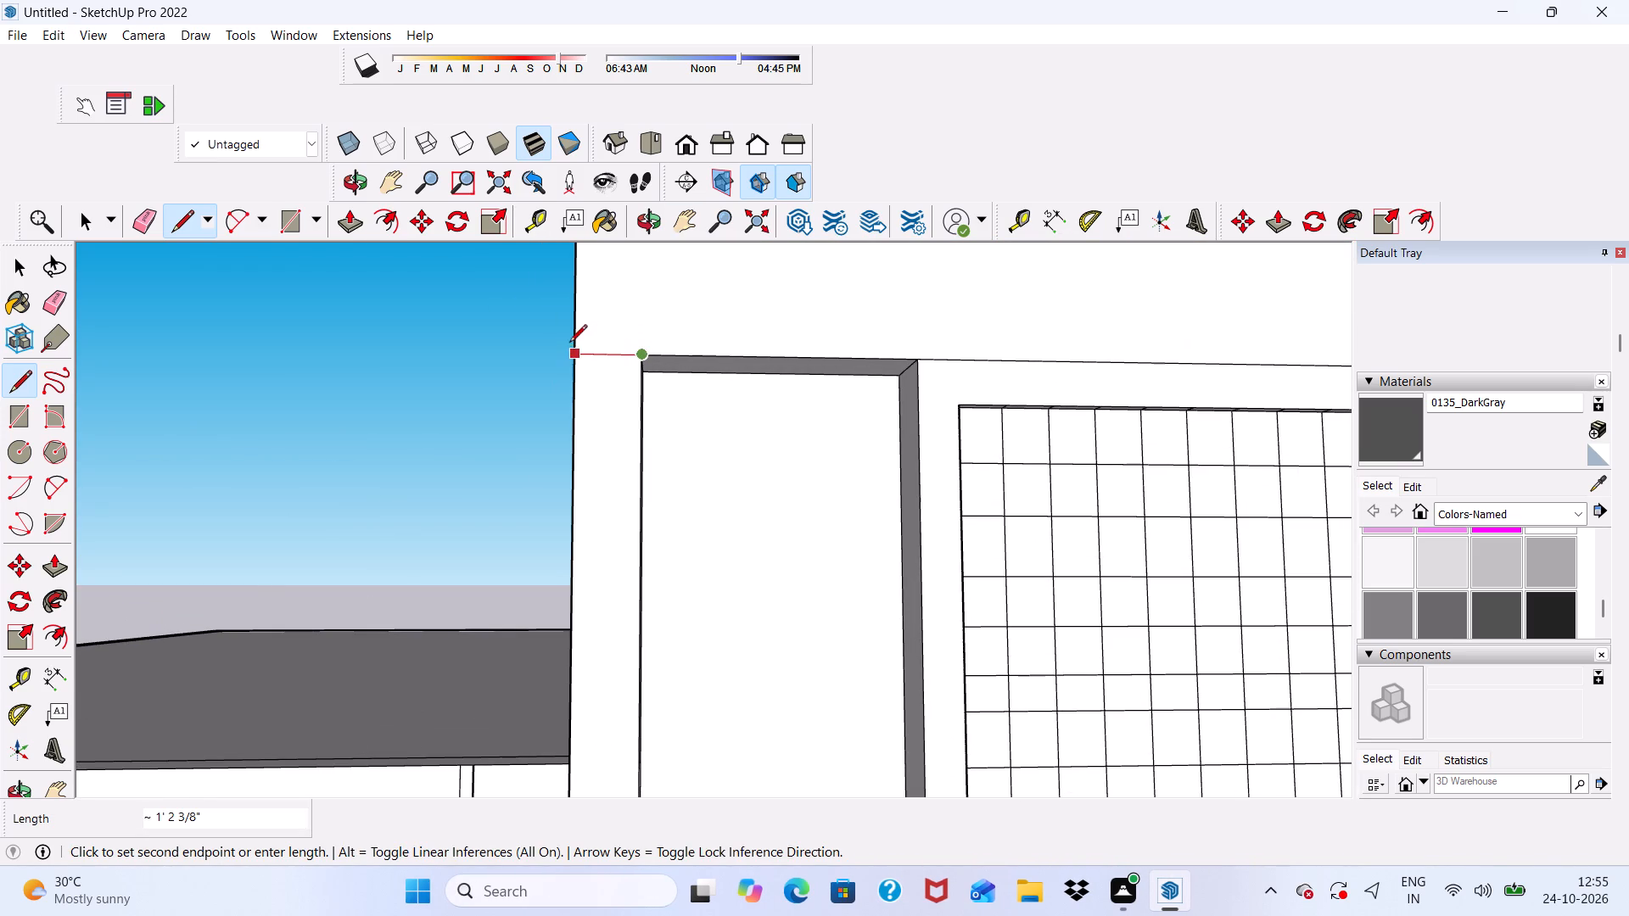
pyautogui.click(570, 349)
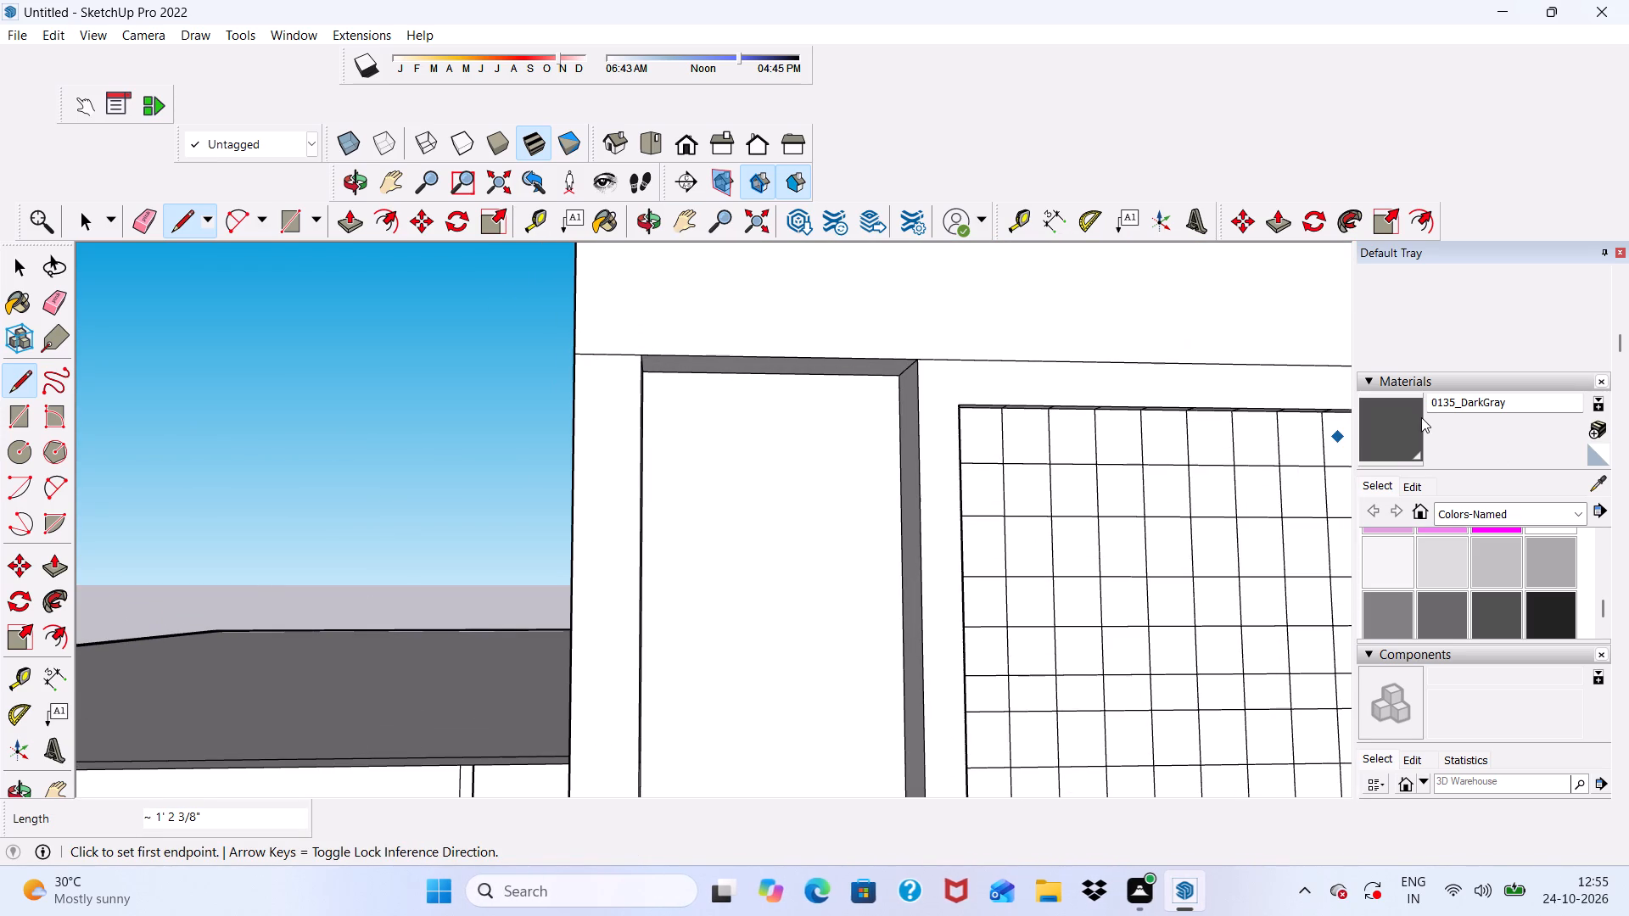
# Paint the front face of the curved frame around the grid tower with 0135_DarkGray.
pyautogui.click(1421, 417)
pyautogui.click(908, 291)
pyautogui.scroll(-12, 593, 473)
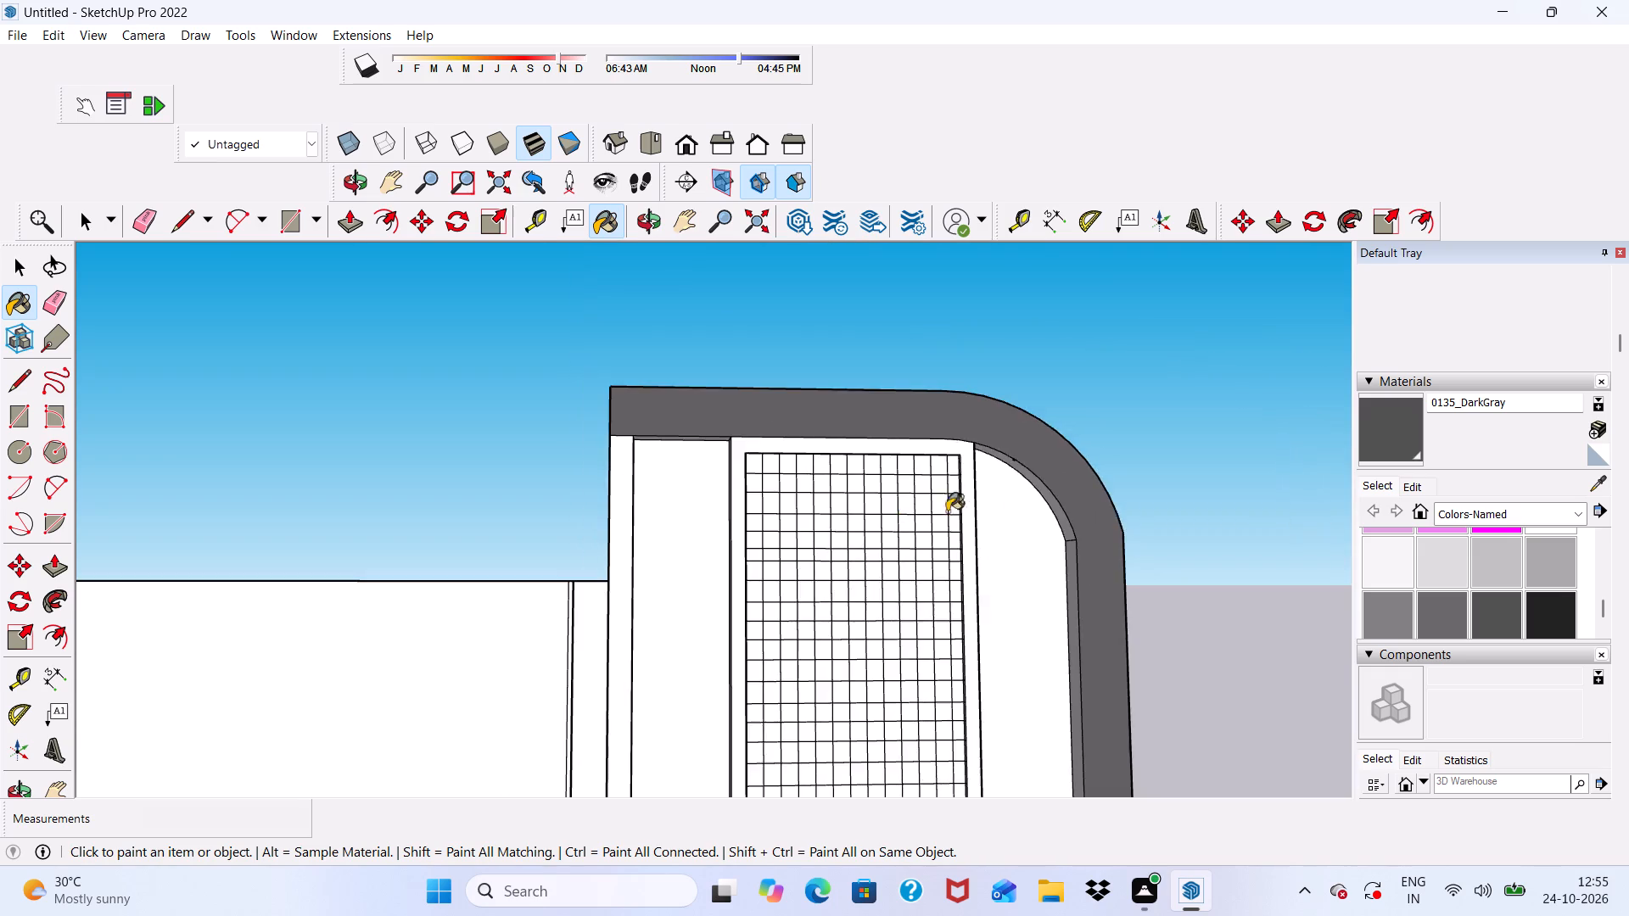
# Paint the tower frame's inner side faces, vertical, curved and along the top, with 0135_DarkGray.
pyautogui.scroll(6, 1076, 507)
pyautogui.scroll(-2, 1057, 476)
pyautogui.scroll(3, 1035, 493)
pyautogui.scroll(-11, 1002, 421)
pyautogui.scroll(9, 940, 707)
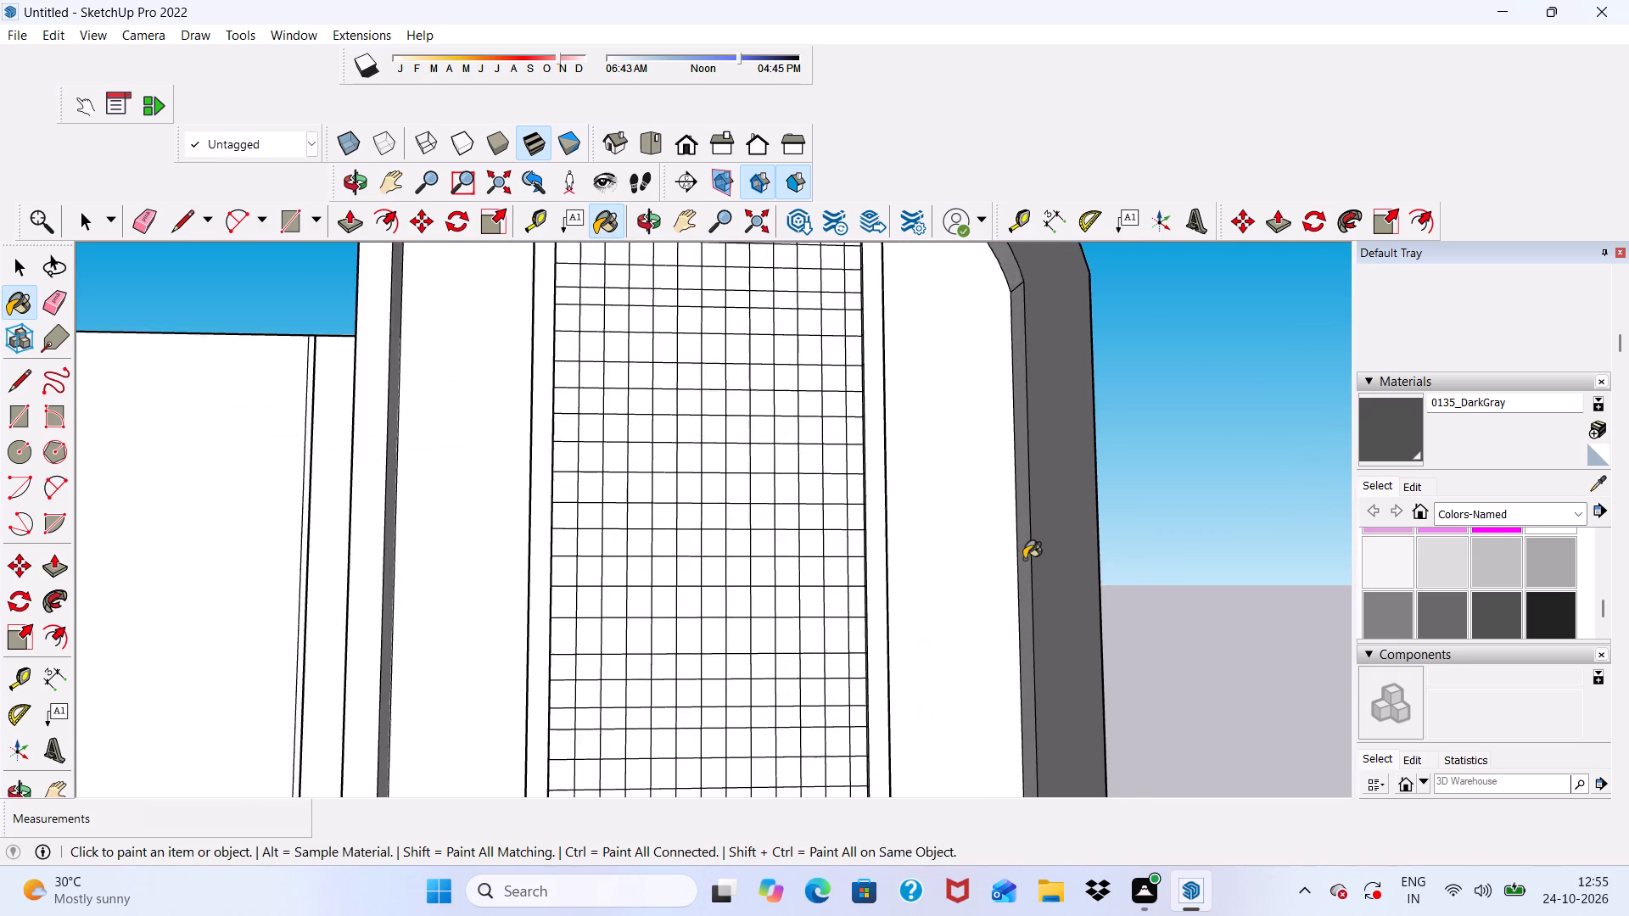
pyautogui.scroll(2, 1024, 559)
pyautogui.click(1024, 556)
pyautogui.scroll(-12, 1022, 528)
pyautogui.scroll(10, 1010, 403)
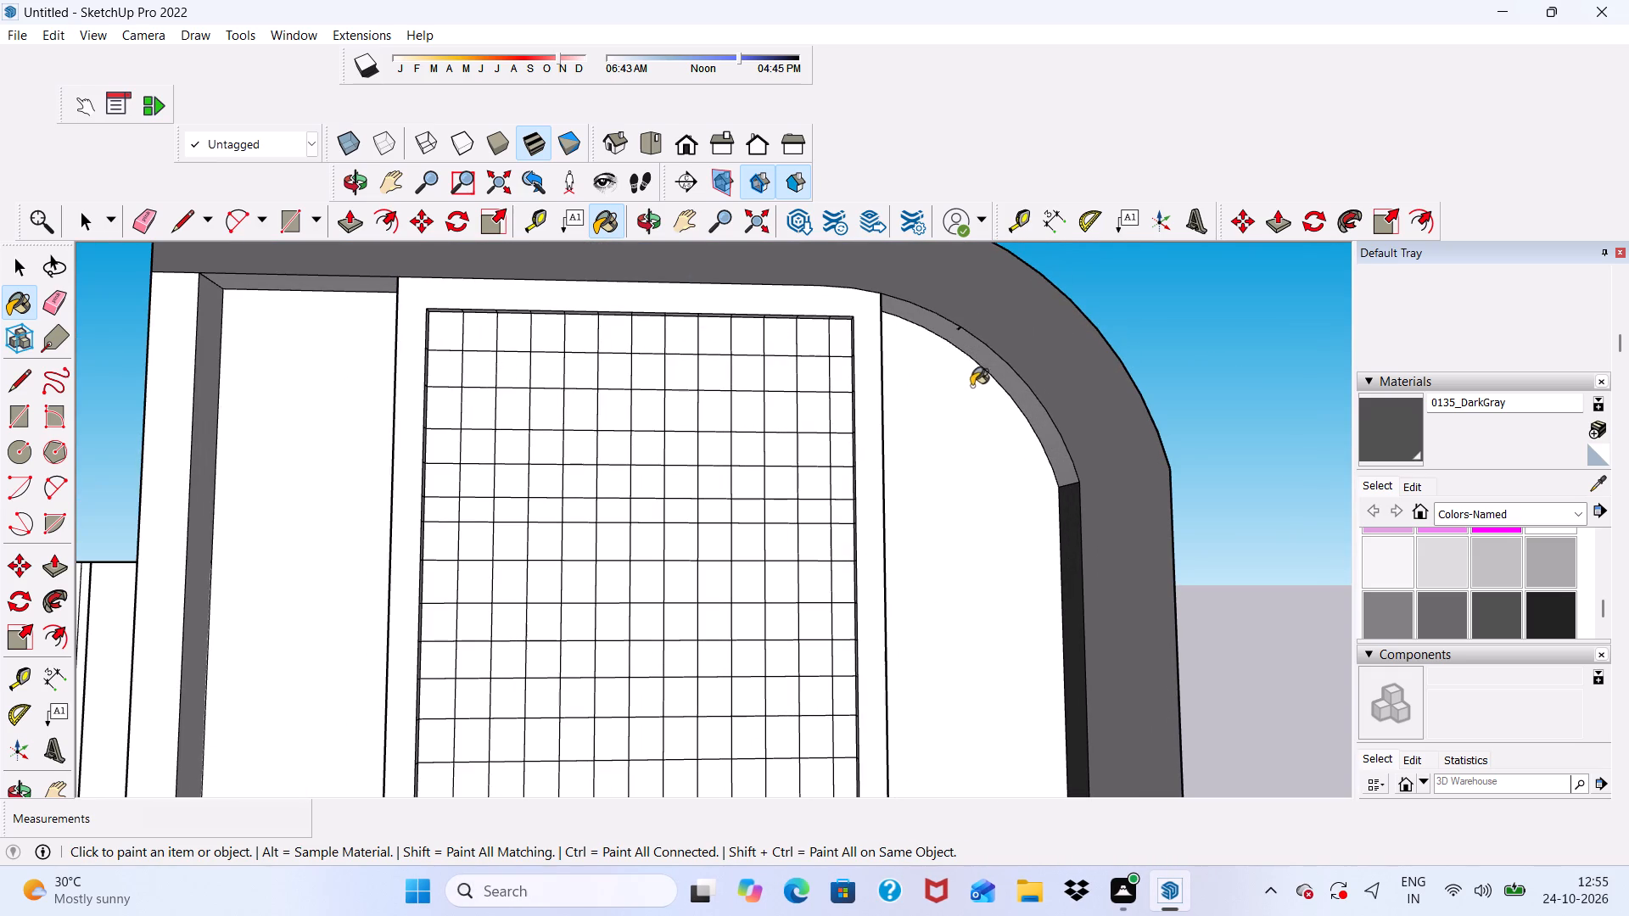
pyautogui.click(982, 365)
pyautogui.scroll(-4, 996, 405)
pyautogui.scroll(8, 414, 359)
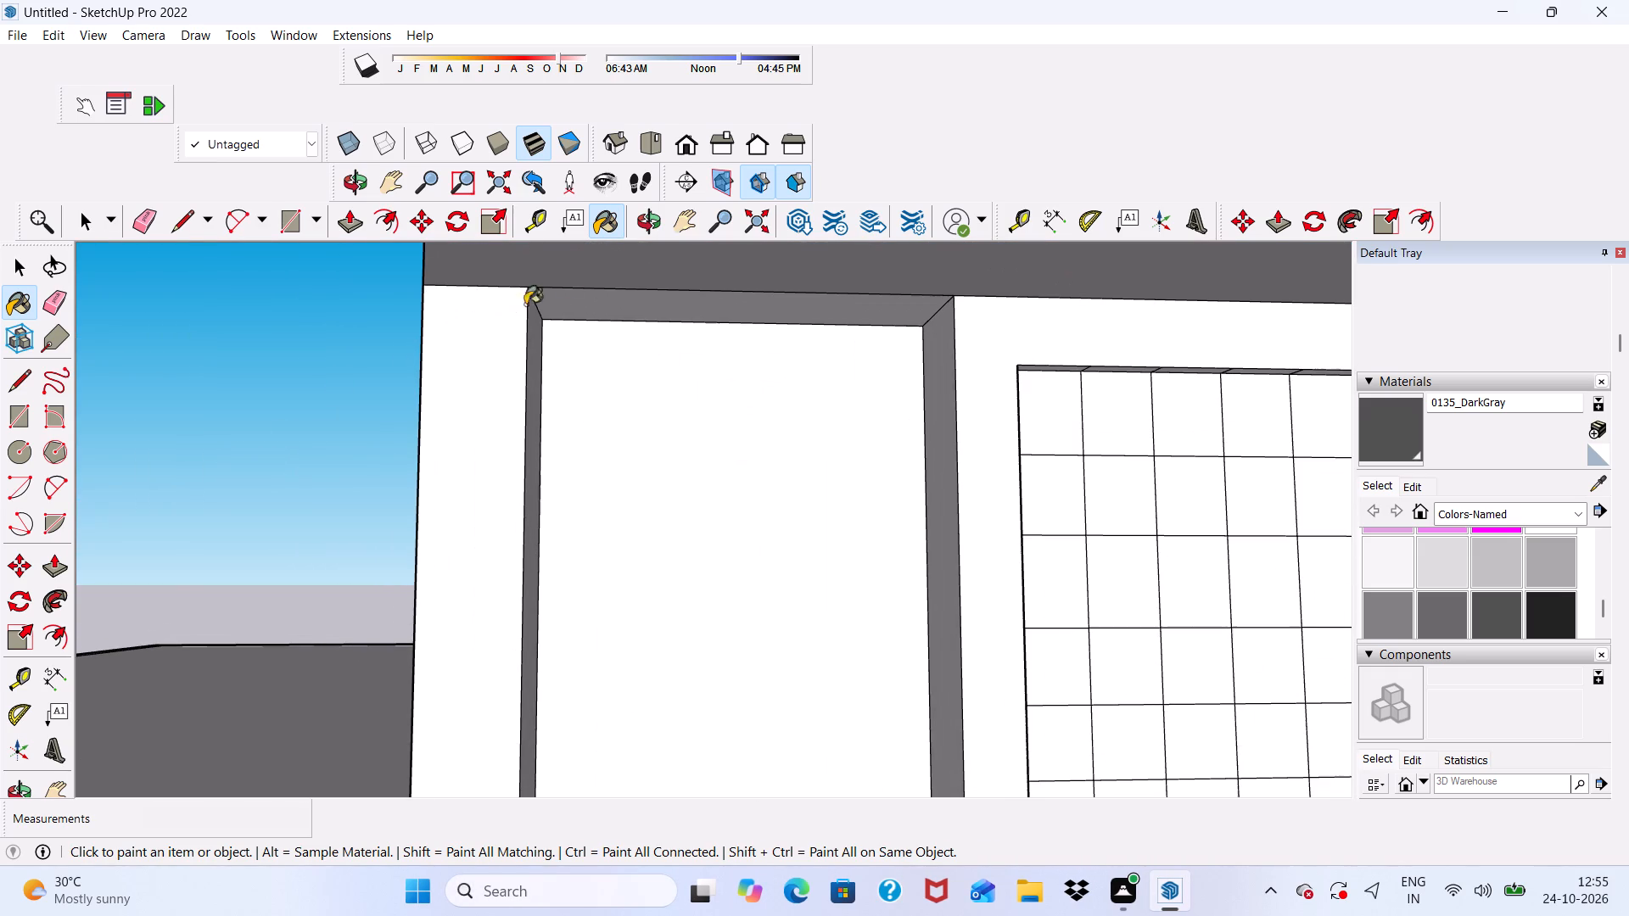
pyautogui.click(591, 306)
pyautogui.scroll(-19, 599, 312)
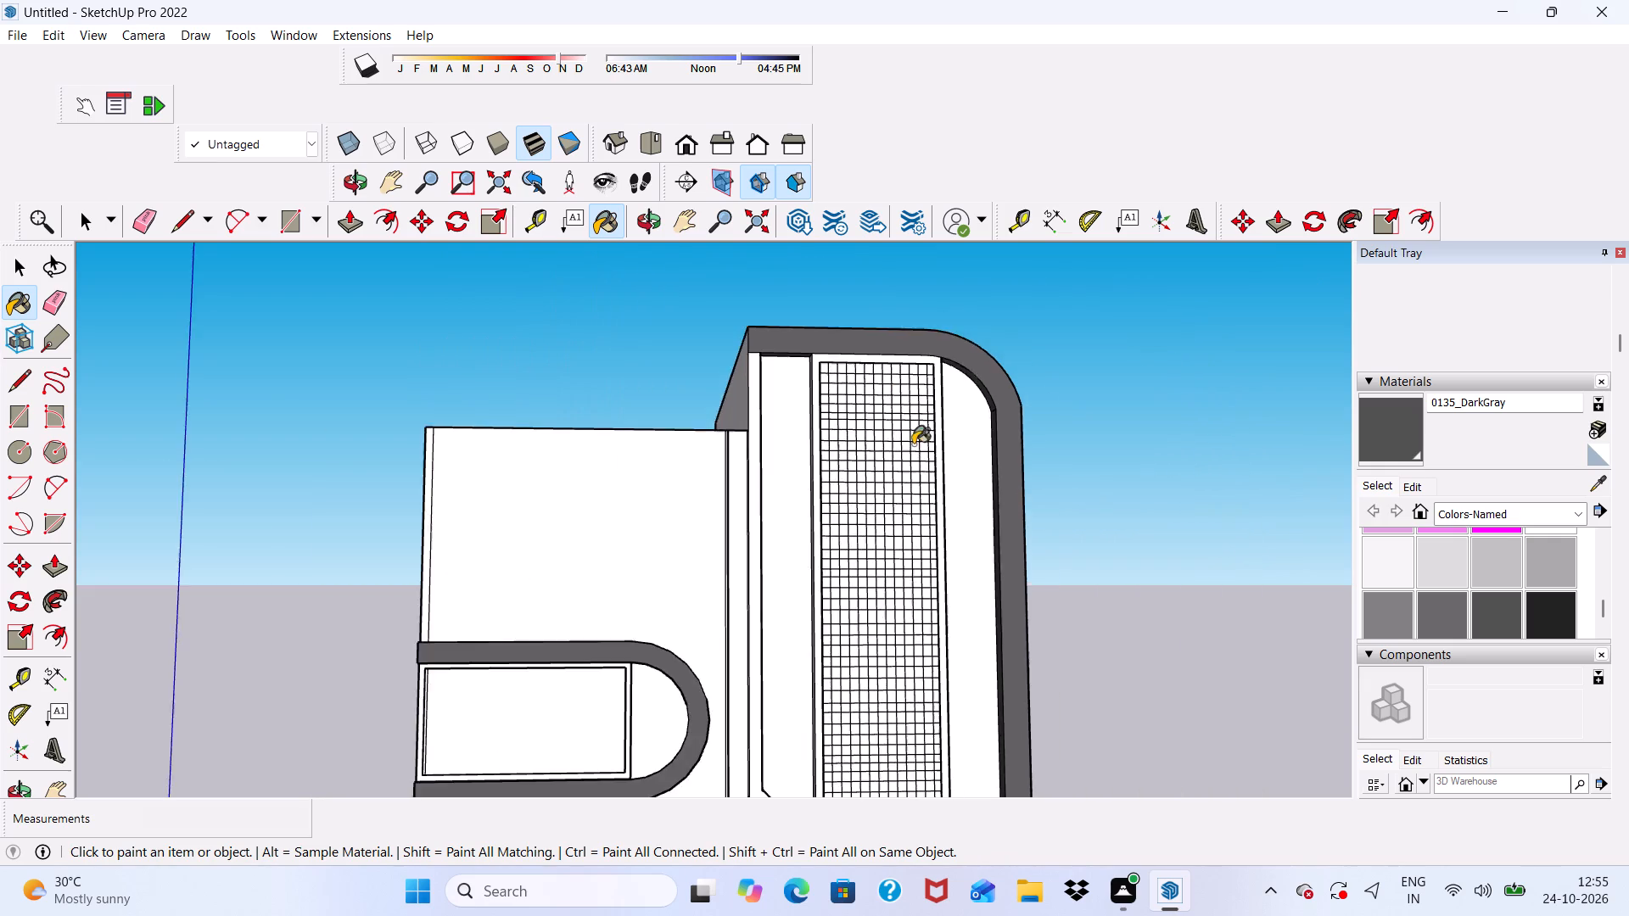
# Examine the painted tower frame and the whole facade from several angles.
pyautogui.scroll(-11, 913, 444)
pyautogui.moveTo(1106, 494); pyautogui.dragTo(1171, 577, button='middle')
pyautogui.scroll(9, 982, 660)
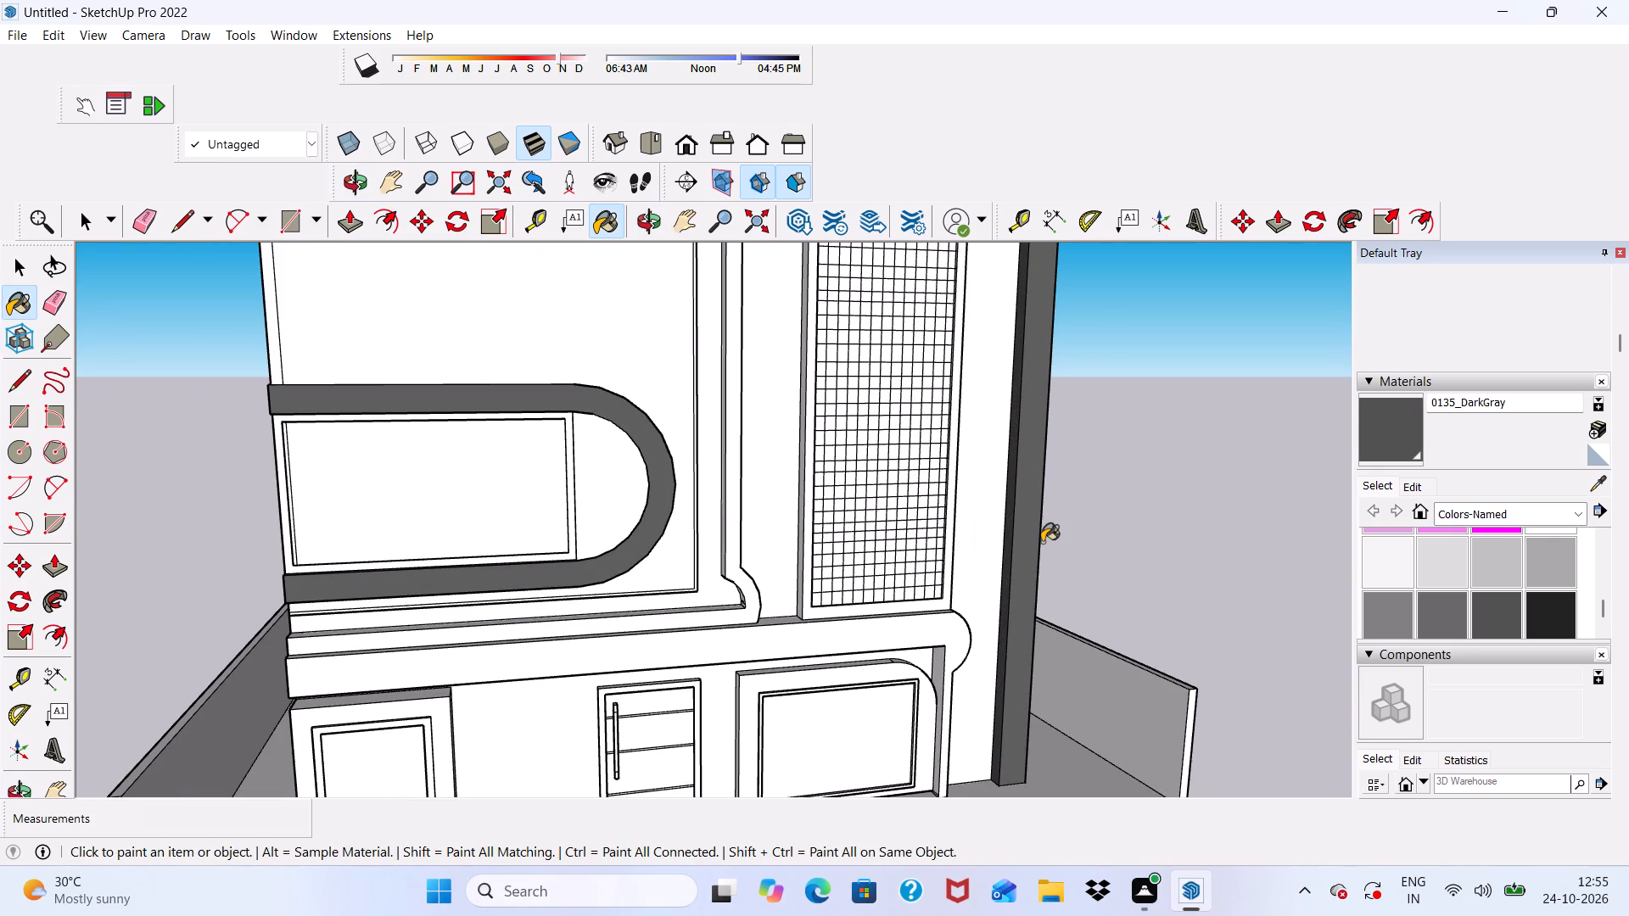
pyautogui.moveTo(1043, 541); pyautogui.dragTo(956, 519, button='middle')
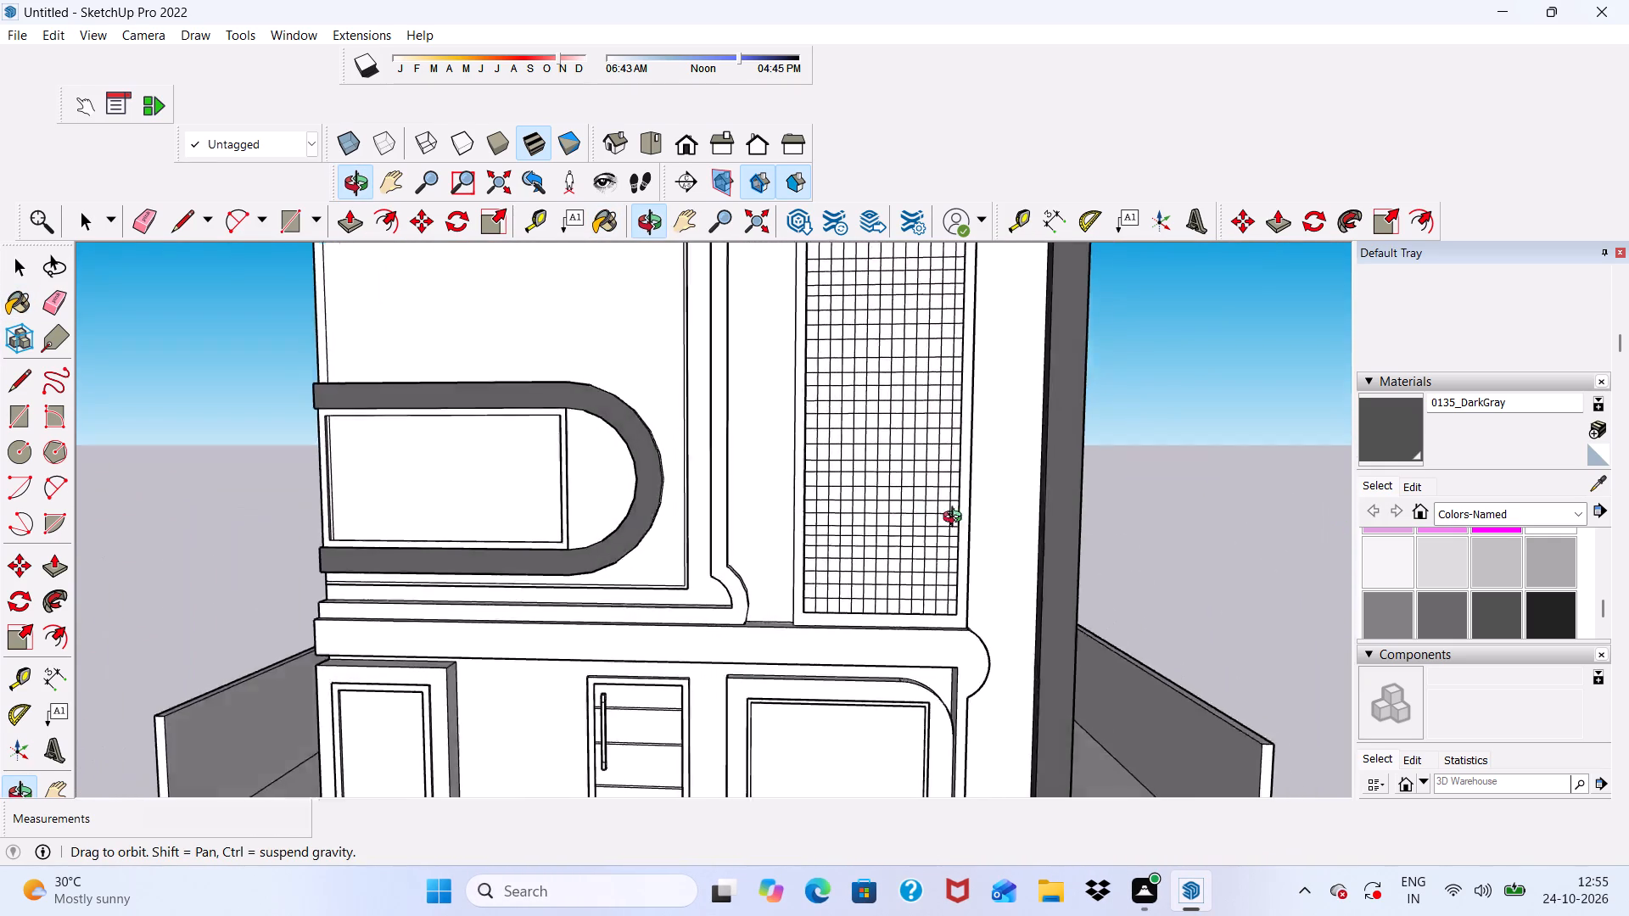
pyautogui.moveTo(956, 519); pyautogui.dragTo(1031, 544, button='middle')
pyautogui.scroll(-9, 1033, 537)
pyautogui.scroll(5, 881, 284)
pyautogui.scroll(4, 943, 409)
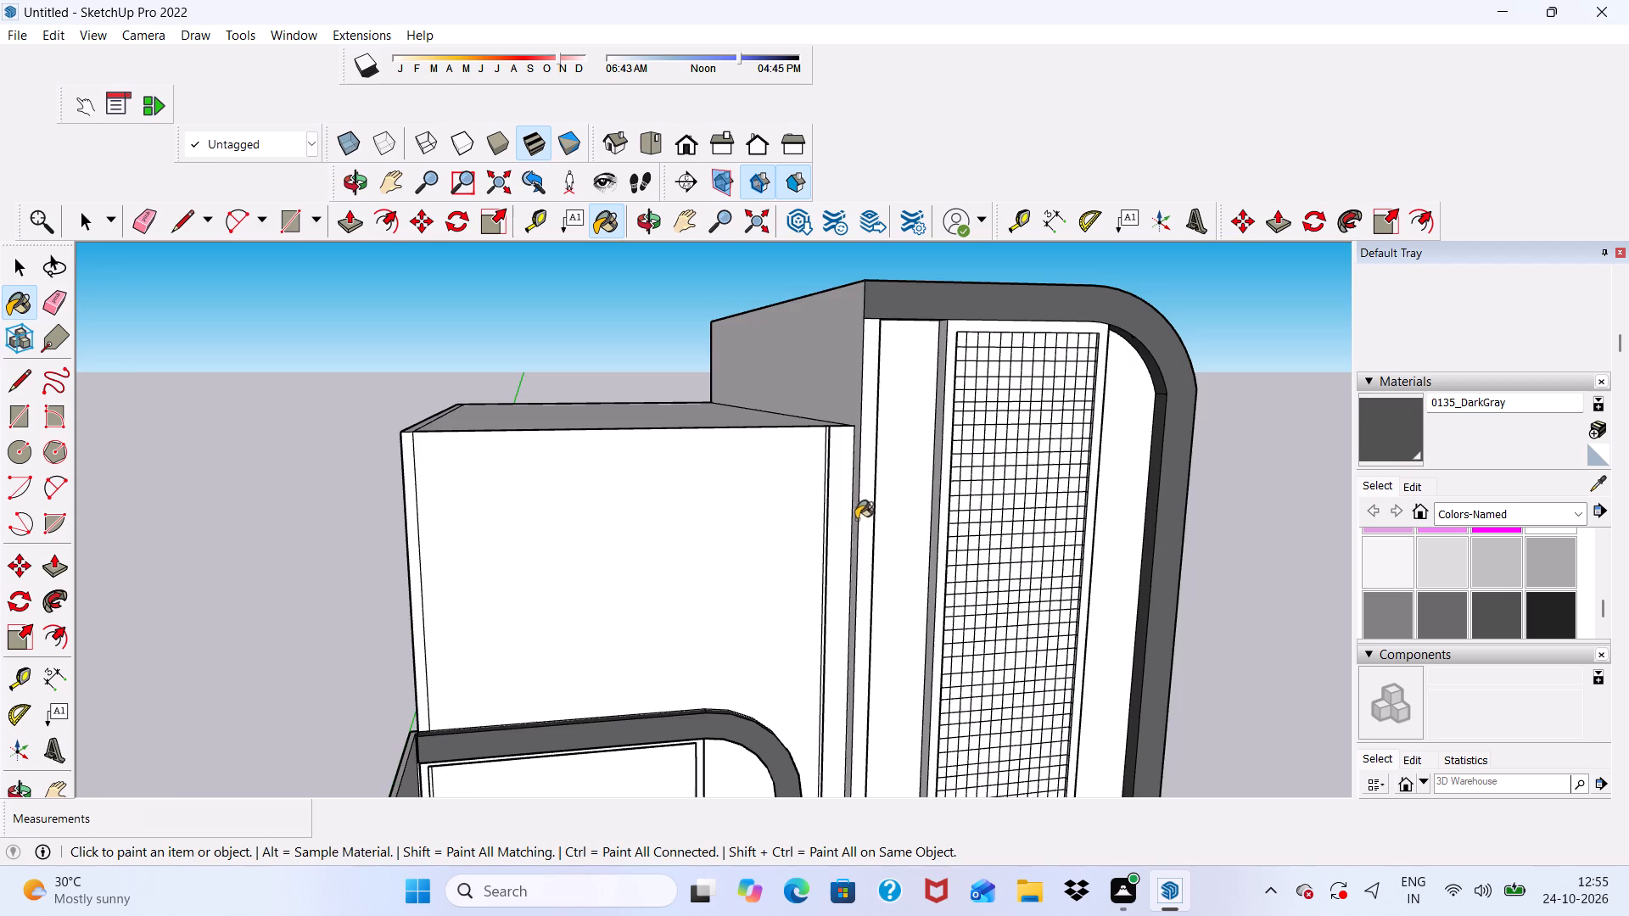
pyautogui.scroll(-1, 842, 589)
pyautogui.moveTo(837, 607); pyautogui.dragTo(795, 479, button='middle')
pyautogui.scroll(1, 795, 474)
pyautogui.scroll(-8, 770, 360)
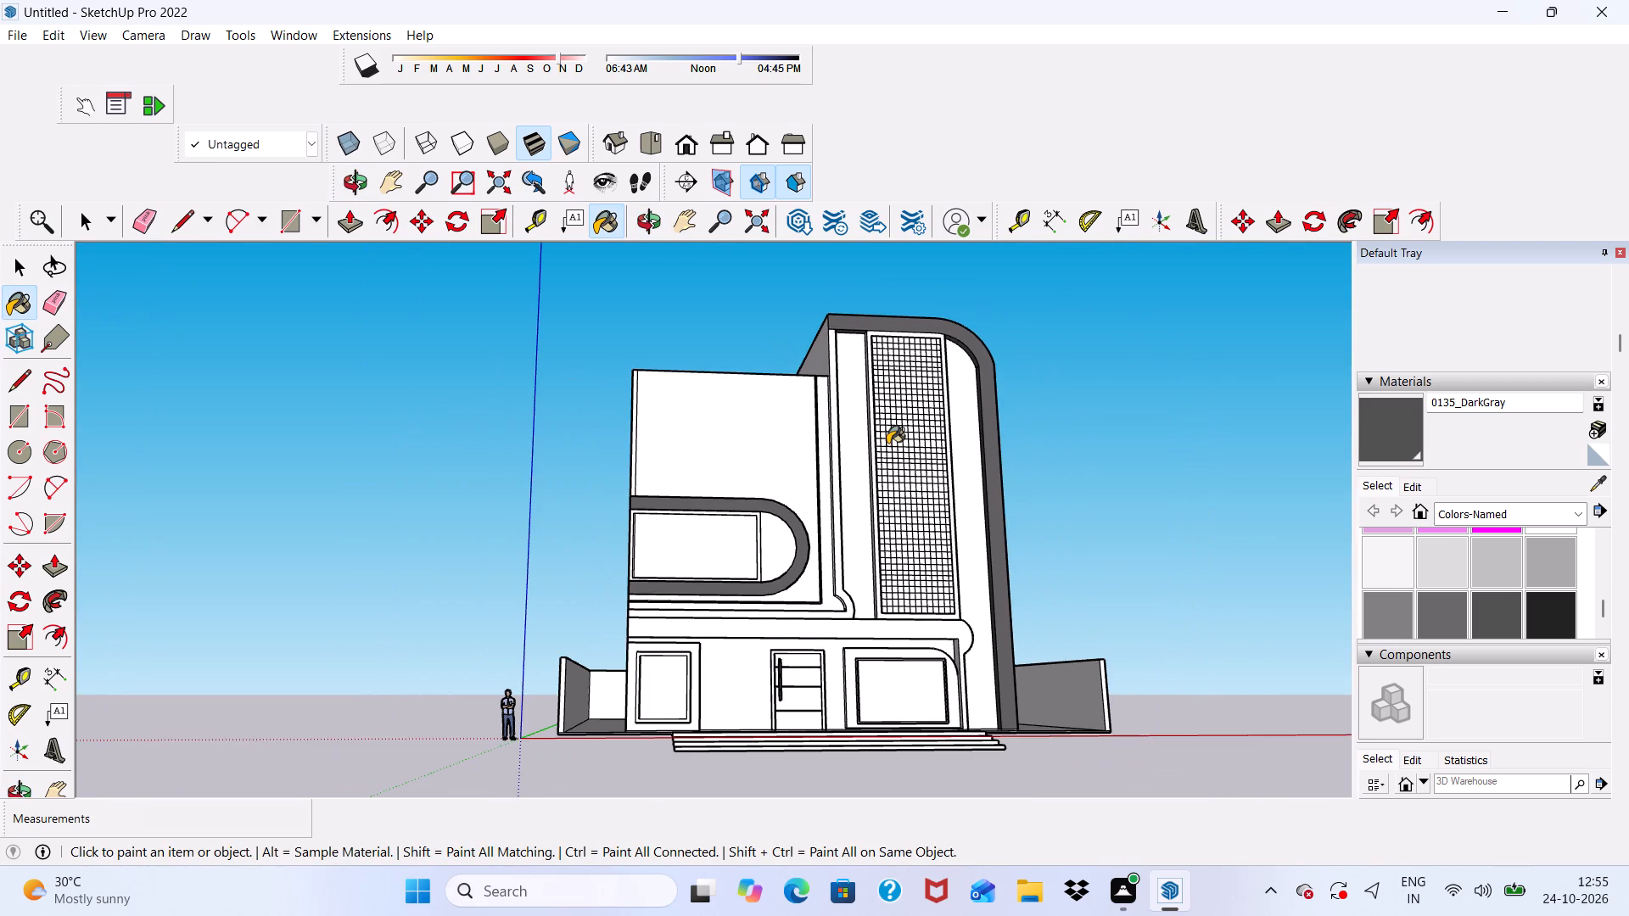
pyautogui.moveTo(887, 449); pyautogui.dragTo(873, 485, button='middle')
pyautogui.scroll(1, 812, 518)
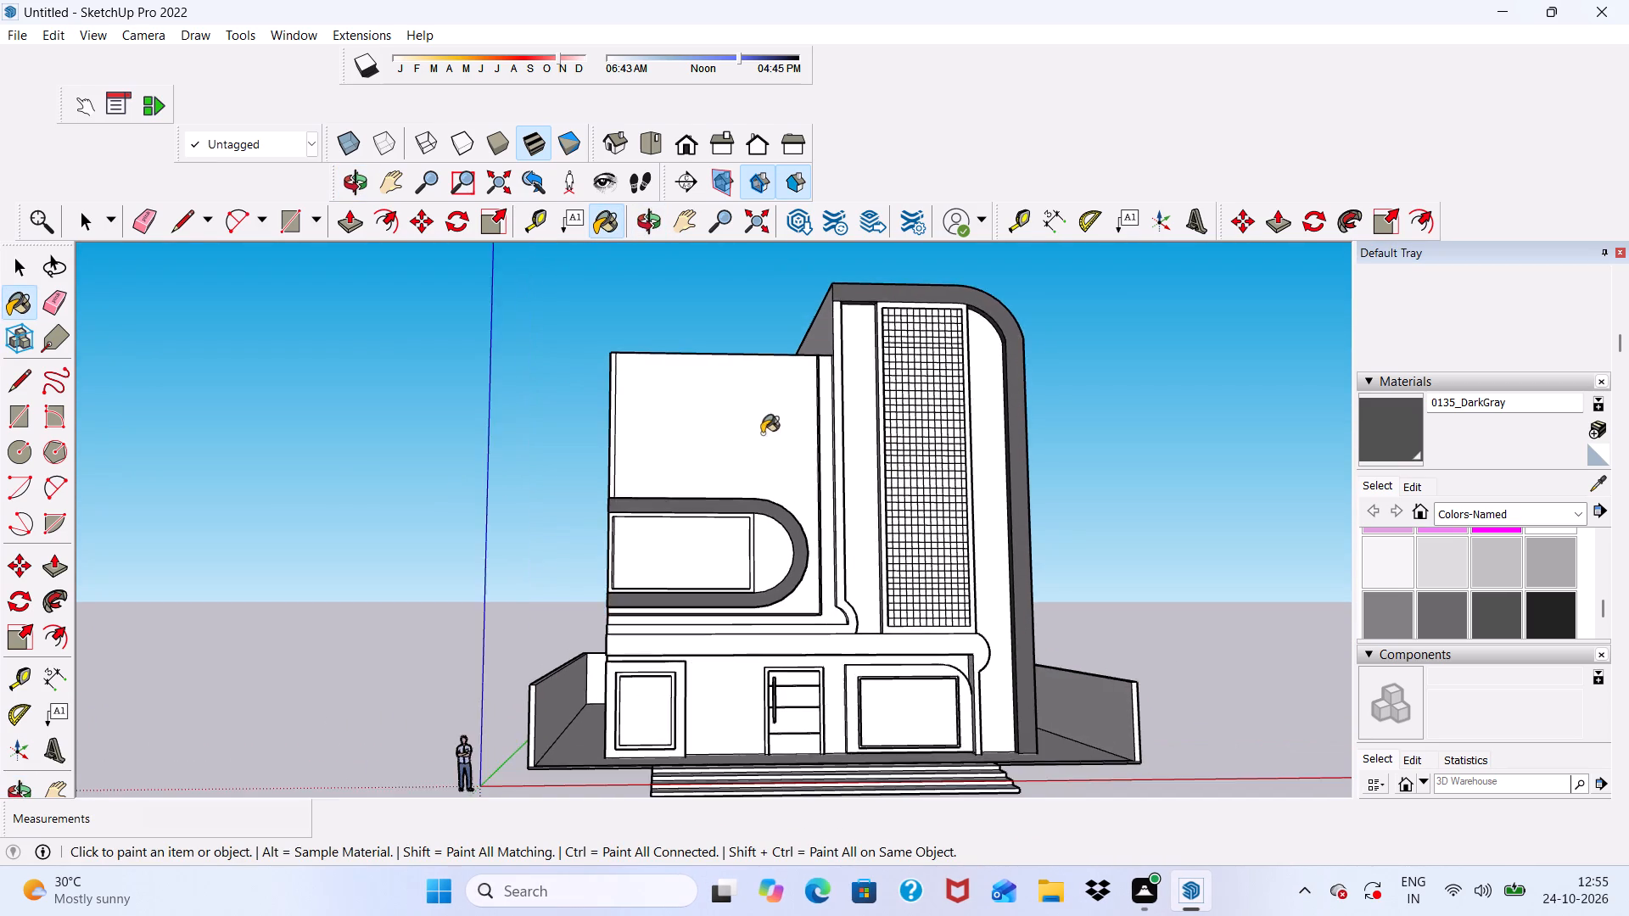
pyautogui.scroll(-4, 762, 433)
pyautogui.scroll(14, 726, 651)
# Paint the front, underside and top faces of the horizontal band above the ground floor with 0135_DarkGray.
pyautogui.moveTo(712, 587); pyautogui.dragTo(753, 366, button='middle')
pyautogui.scroll(3, 654, 571)
pyautogui.click(743, 526)
pyautogui.click(737, 472)
pyautogui.scroll(-2, 736, 504)
pyautogui.moveTo(736, 519); pyautogui.dragTo(658, 897, button='middle')
pyautogui.scroll(3, 511, 753)
pyautogui.scroll(-1, 529, 669)
pyautogui.scroll(2, 546, 645)
pyautogui.click(551, 631)
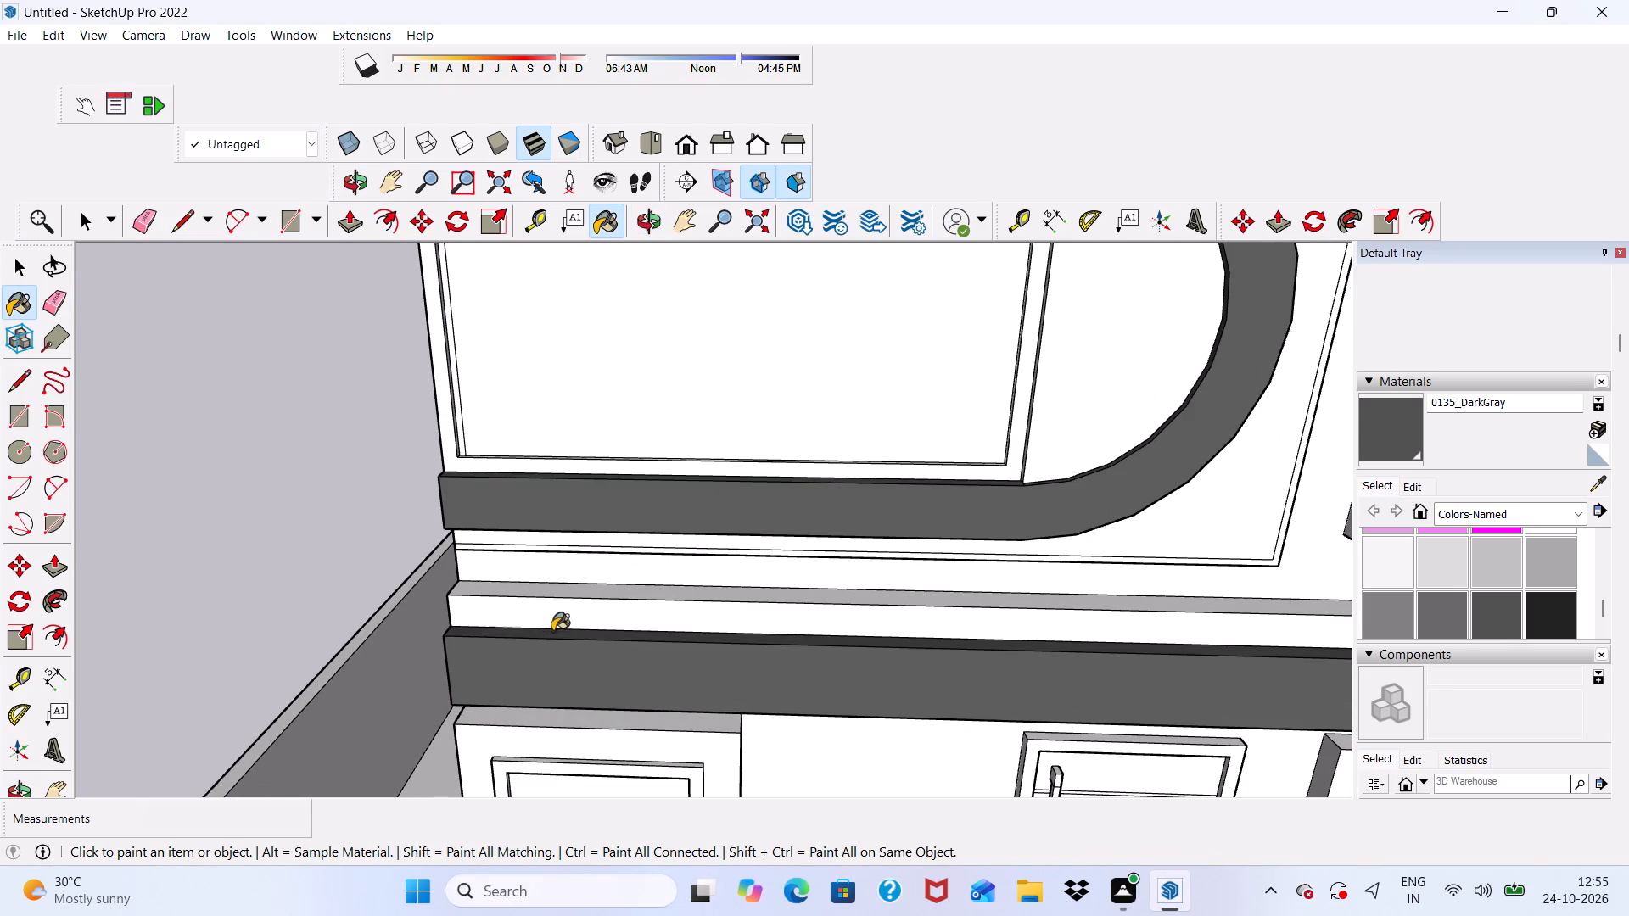
# Paint the horizontal band's flat end, its rounded end and the side faces of its descending leg with 0135_DarkGray.
pyautogui.scroll(-7, 552, 632)
pyautogui.moveTo(962, 750); pyautogui.dragTo(967, 517, button='middle')
pyautogui.scroll(5, 1270, 801)
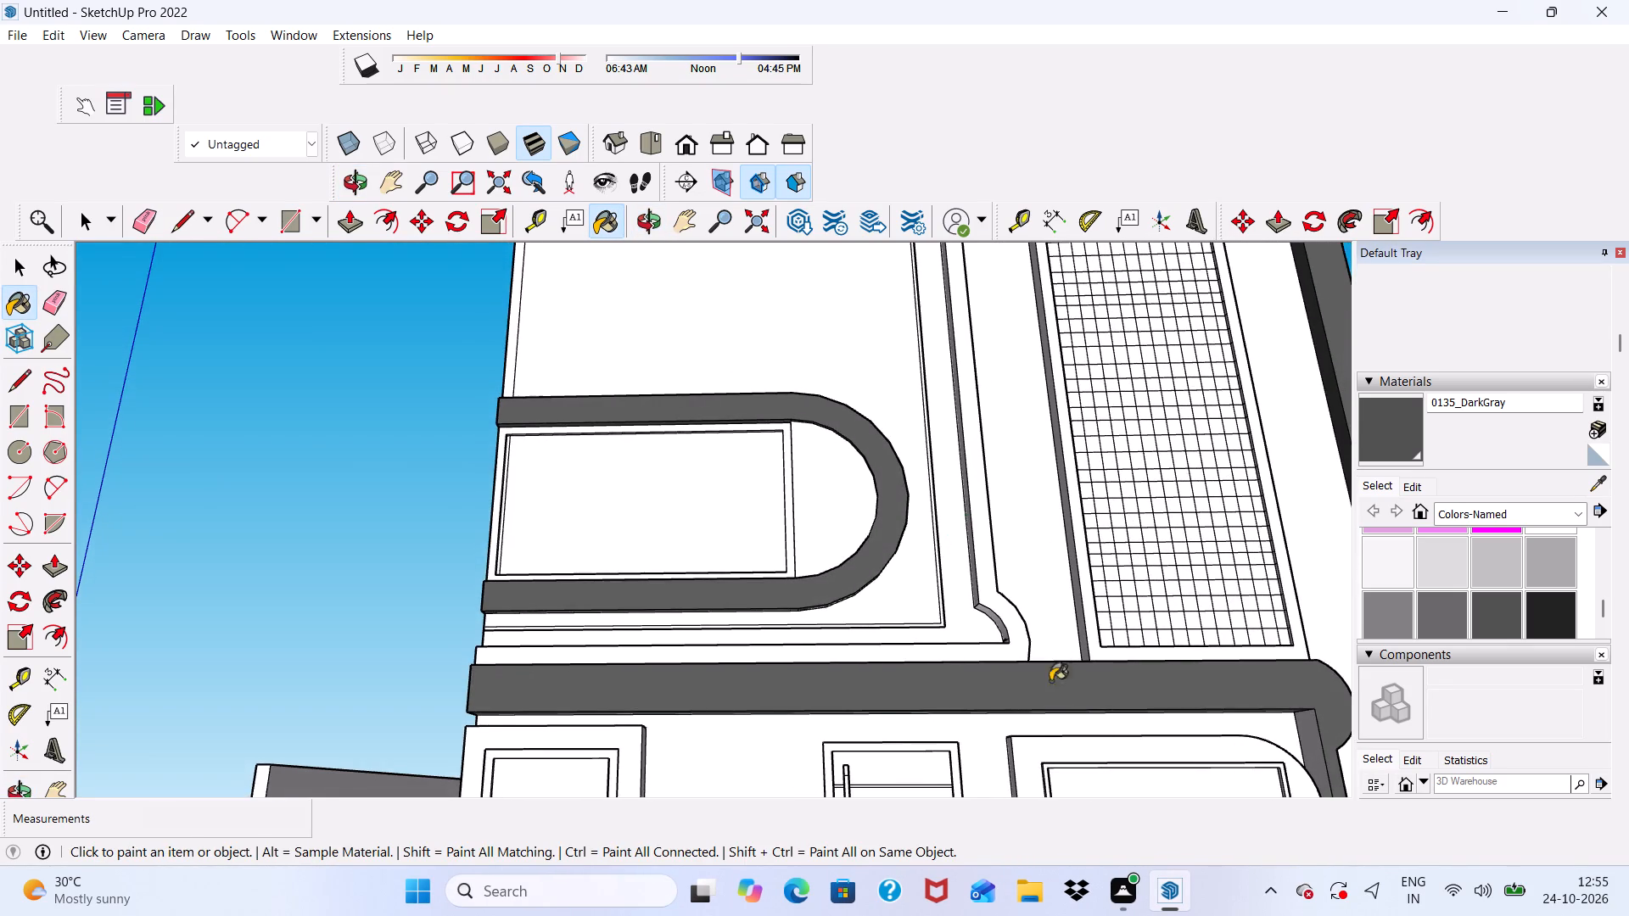
pyautogui.scroll(-3, 951, 704)
pyautogui.scroll(2, 638, 761)
pyautogui.scroll(-1, 468, 718)
pyautogui.moveTo(468, 718); pyautogui.dragTo(835, 732, button='middle')
pyautogui.scroll(1, 636, 656)
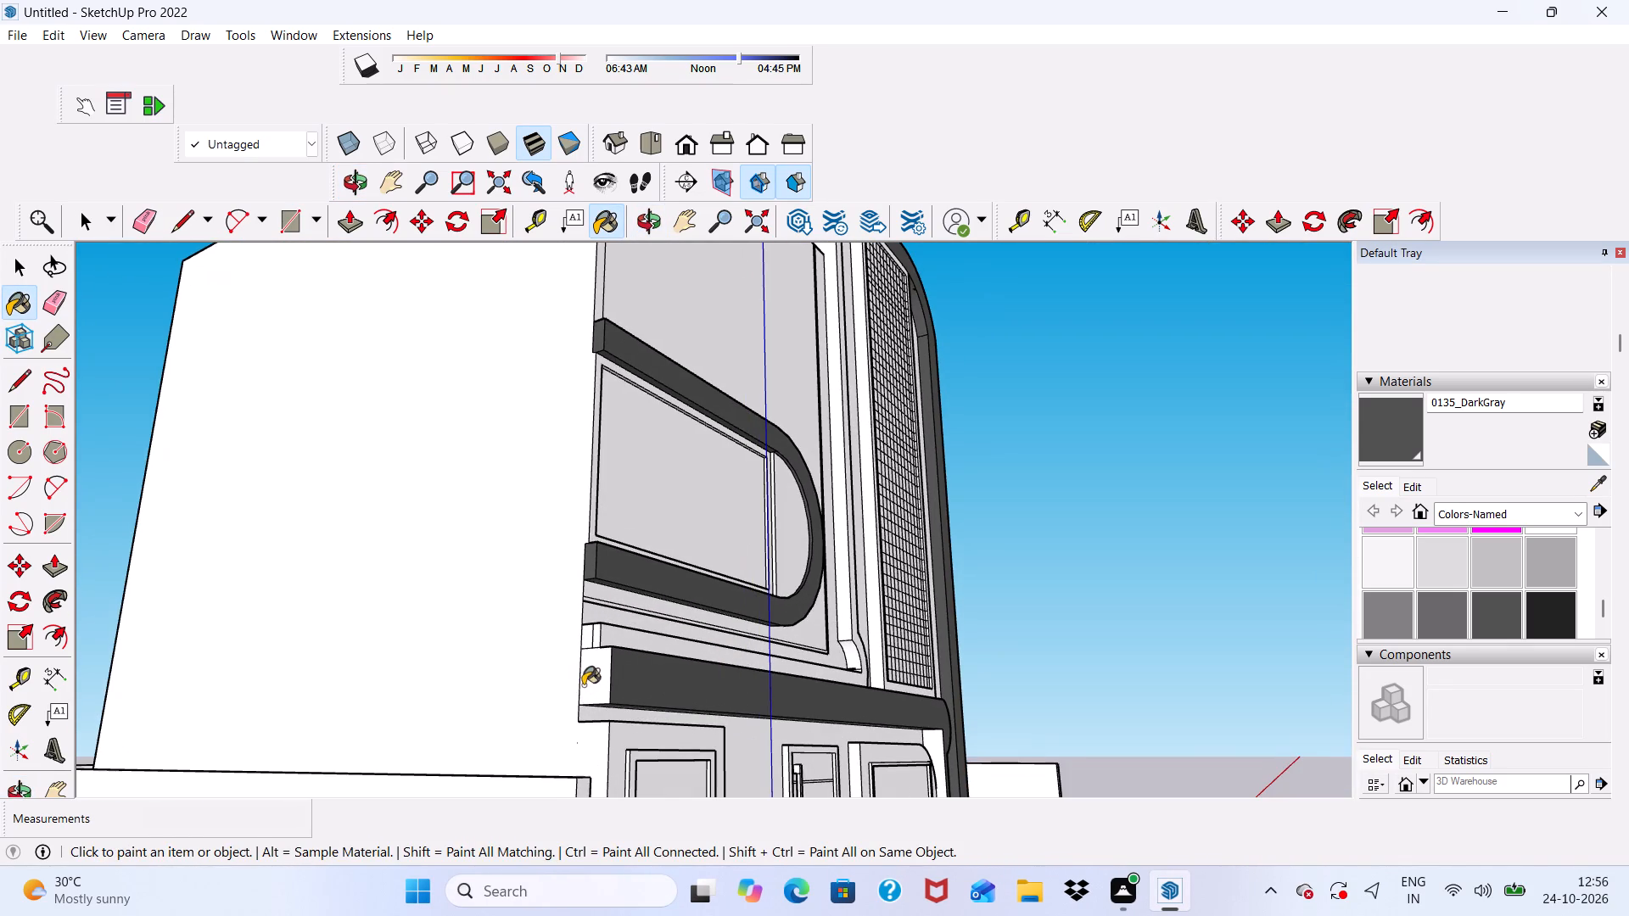
pyautogui.click(583, 685)
pyautogui.scroll(-9, 550, 729)
pyautogui.scroll(15, 833, 762)
pyautogui.click(774, 729)
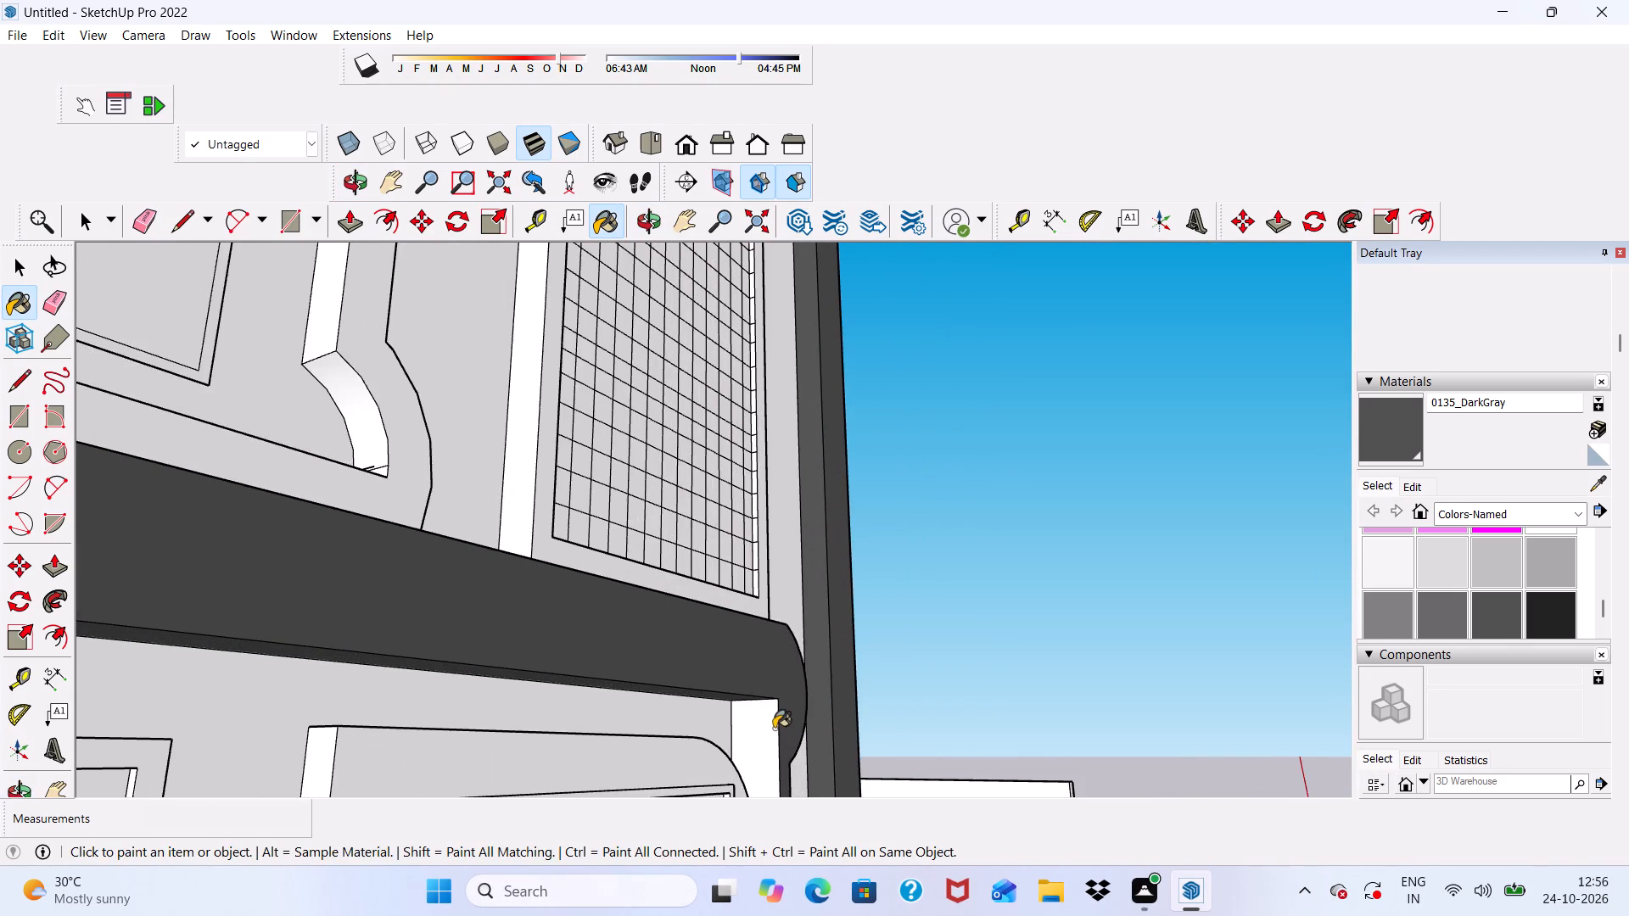
pyautogui.scroll(-5, 769, 709)
pyautogui.moveTo(739, 685); pyautogui.dragTo(66, 758, button='middle')
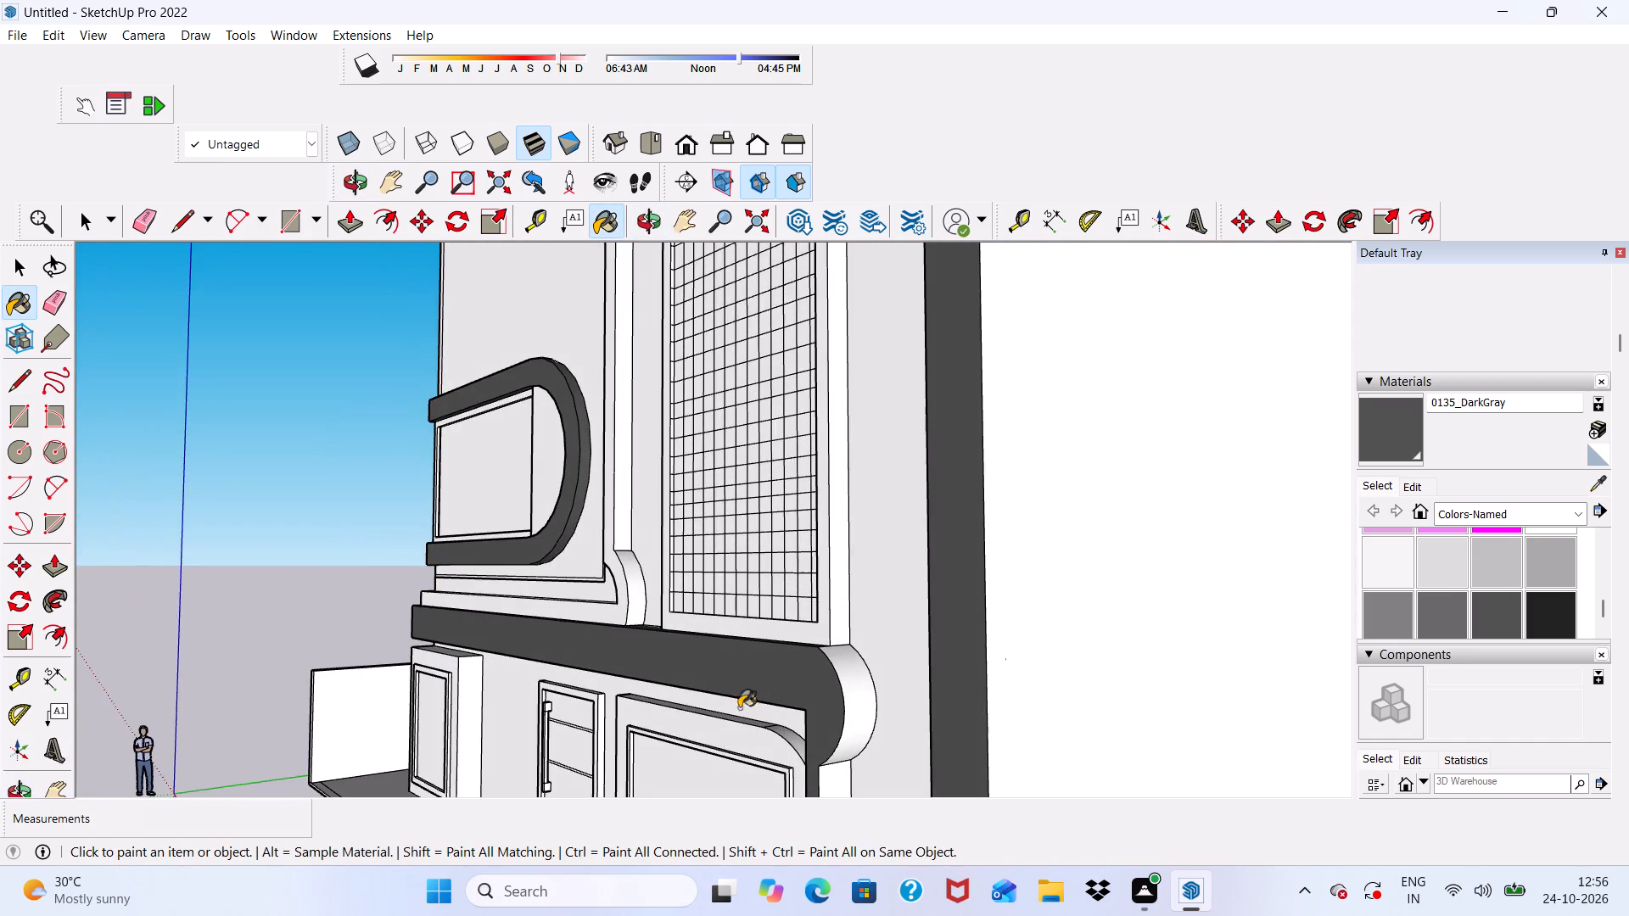
pyautogui.scroll(3, 861, 788)
pyautogui.click(843, 643)
pyautogui.click(813, 777)
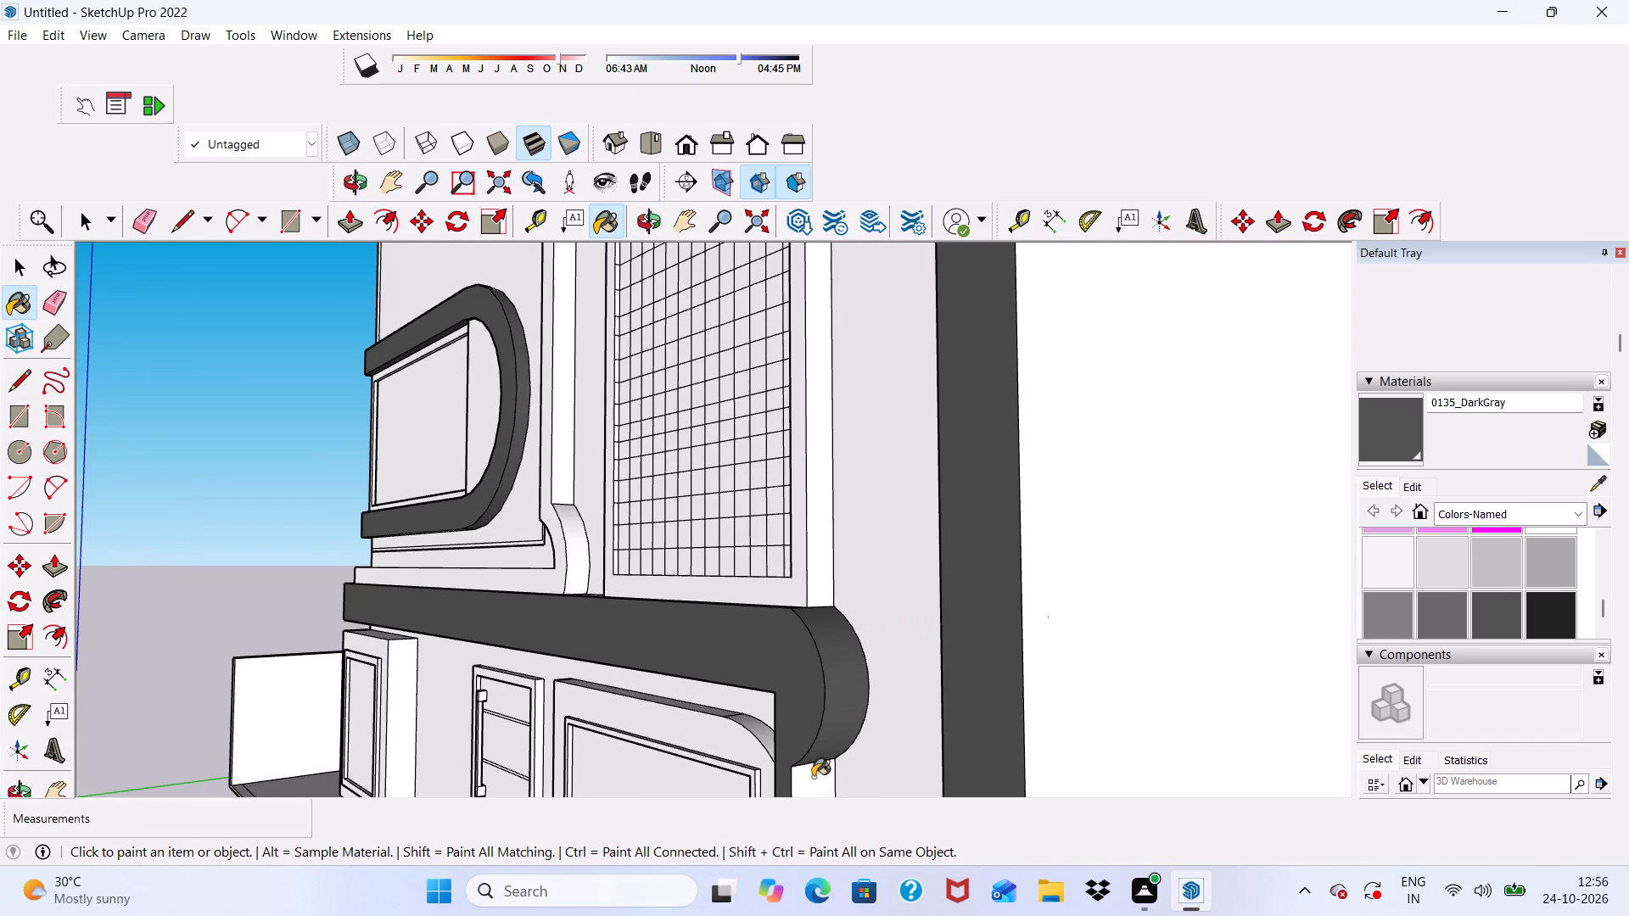
# Examine the dark gray bands on the facade from the front and from below.
pyautogui.scroll(-6, 810, 648)
pyautogui.scroll(2, 820, 566)
pyautogui.scroll(-6, 820, 551)
pyautogui.scroll(-5, 720, 755)
pyautogui.moveTo(719, 750); pyautogui.dragTo(965, 612, button='middle')
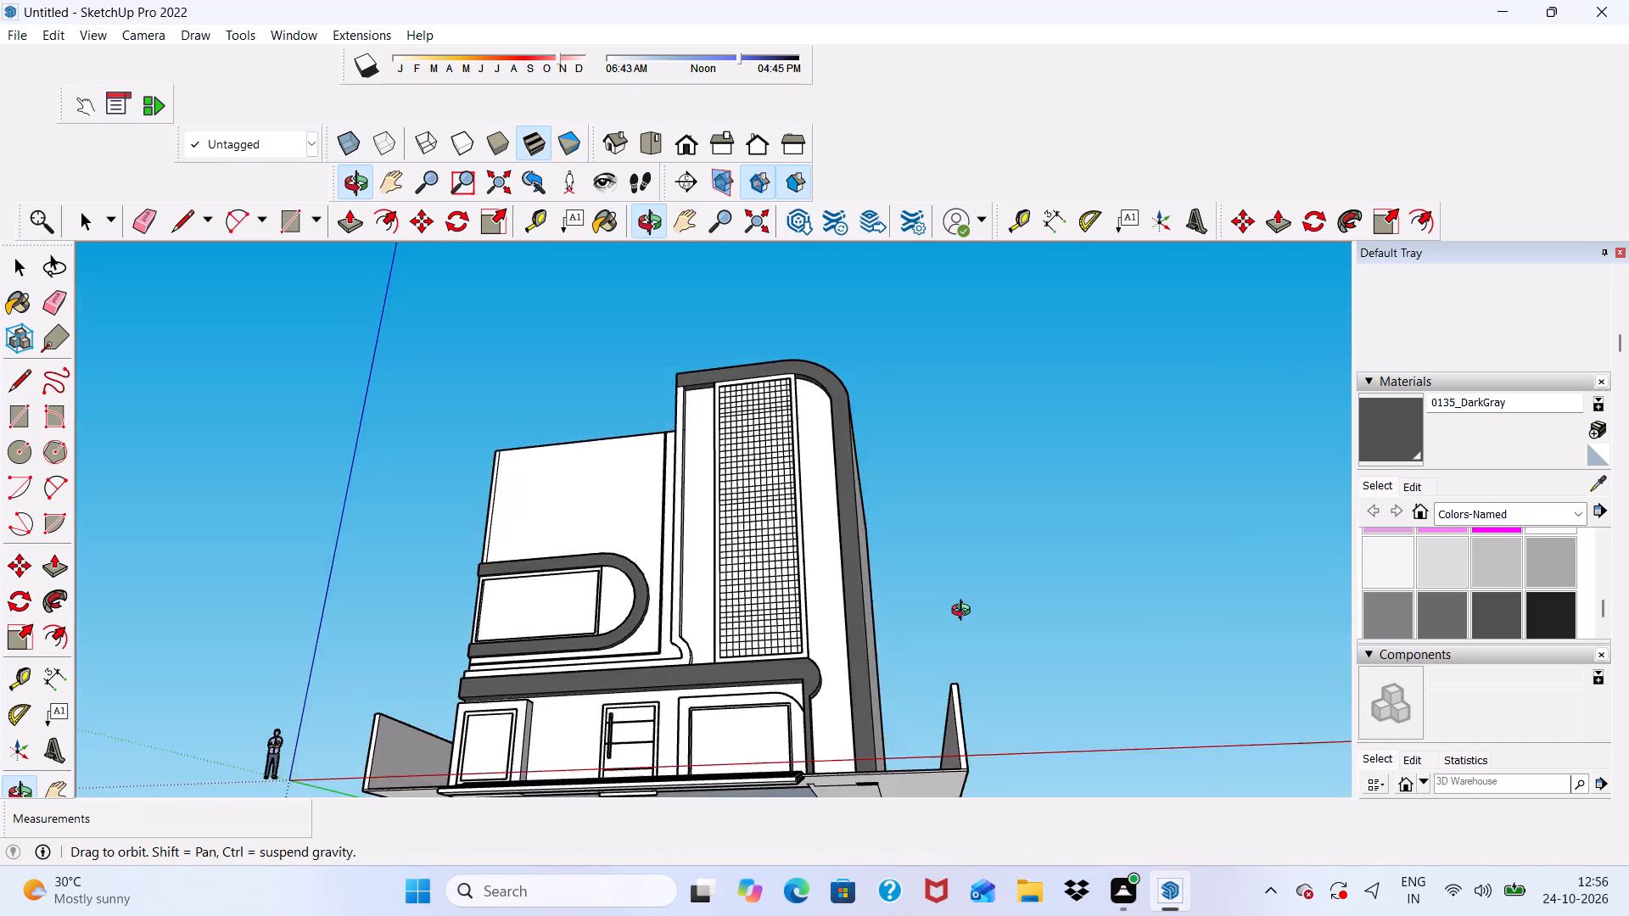
pyautogui.moveTo(965, 612); pyautogui.dragTo(1082, 723, button='middle')
pyautogui.scroll(2, 758, 751)
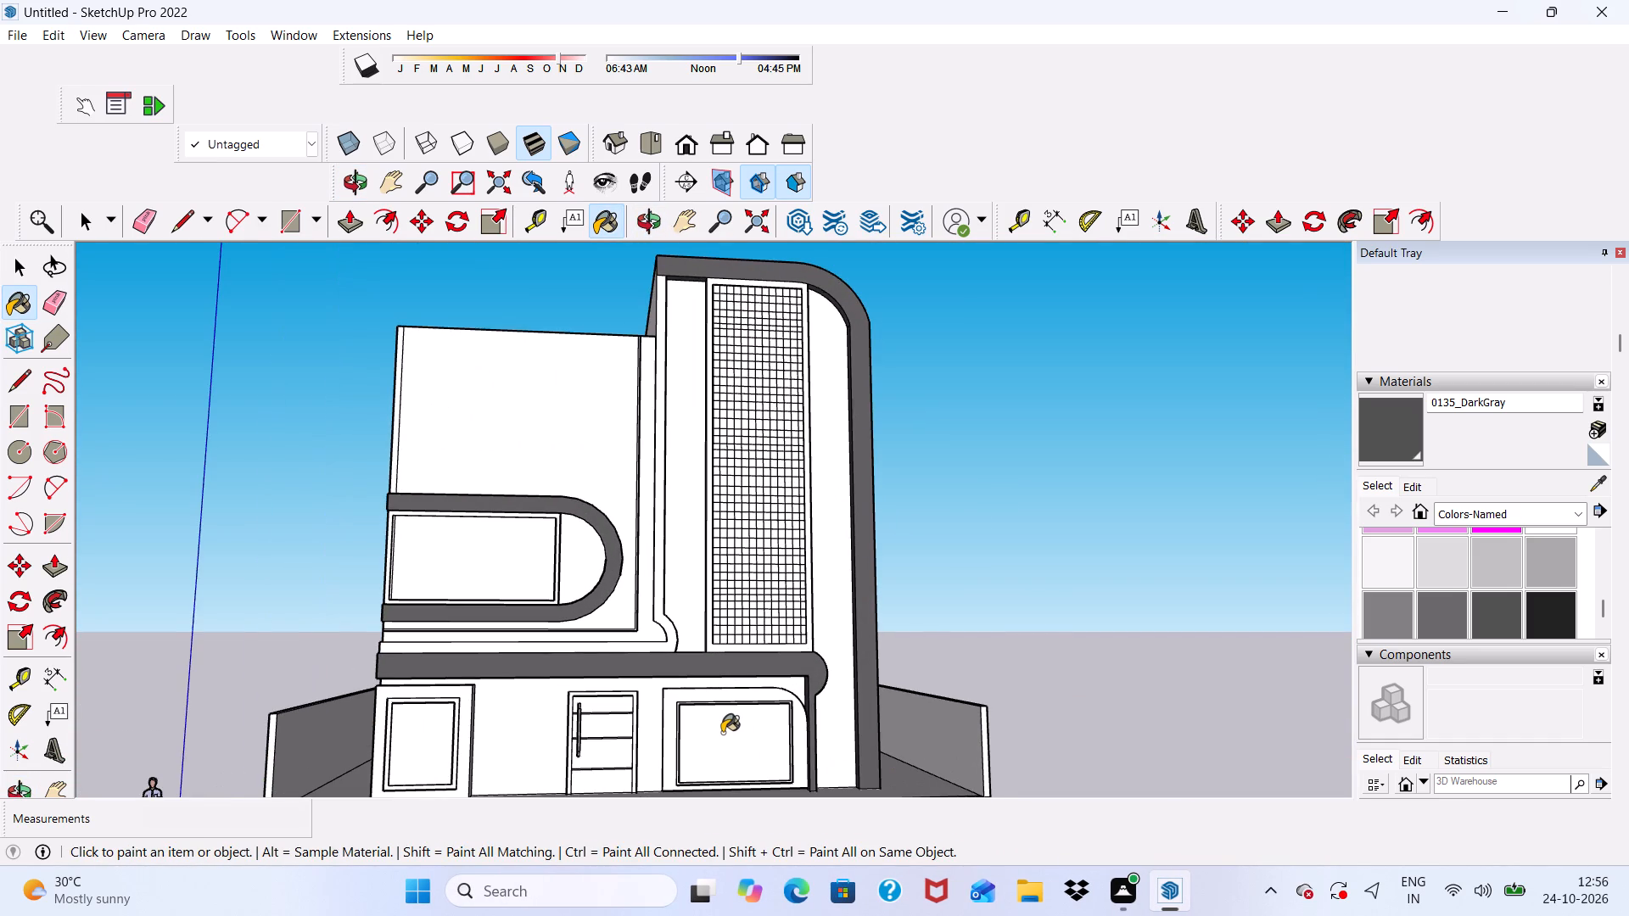
pyautogui.scroll(4, 722, 733)
pyautogui.scroll(-3, 722, 732)
pyautogui.moveTo(722, 731); pyautogui.dragTo(725, 617, button='middle')
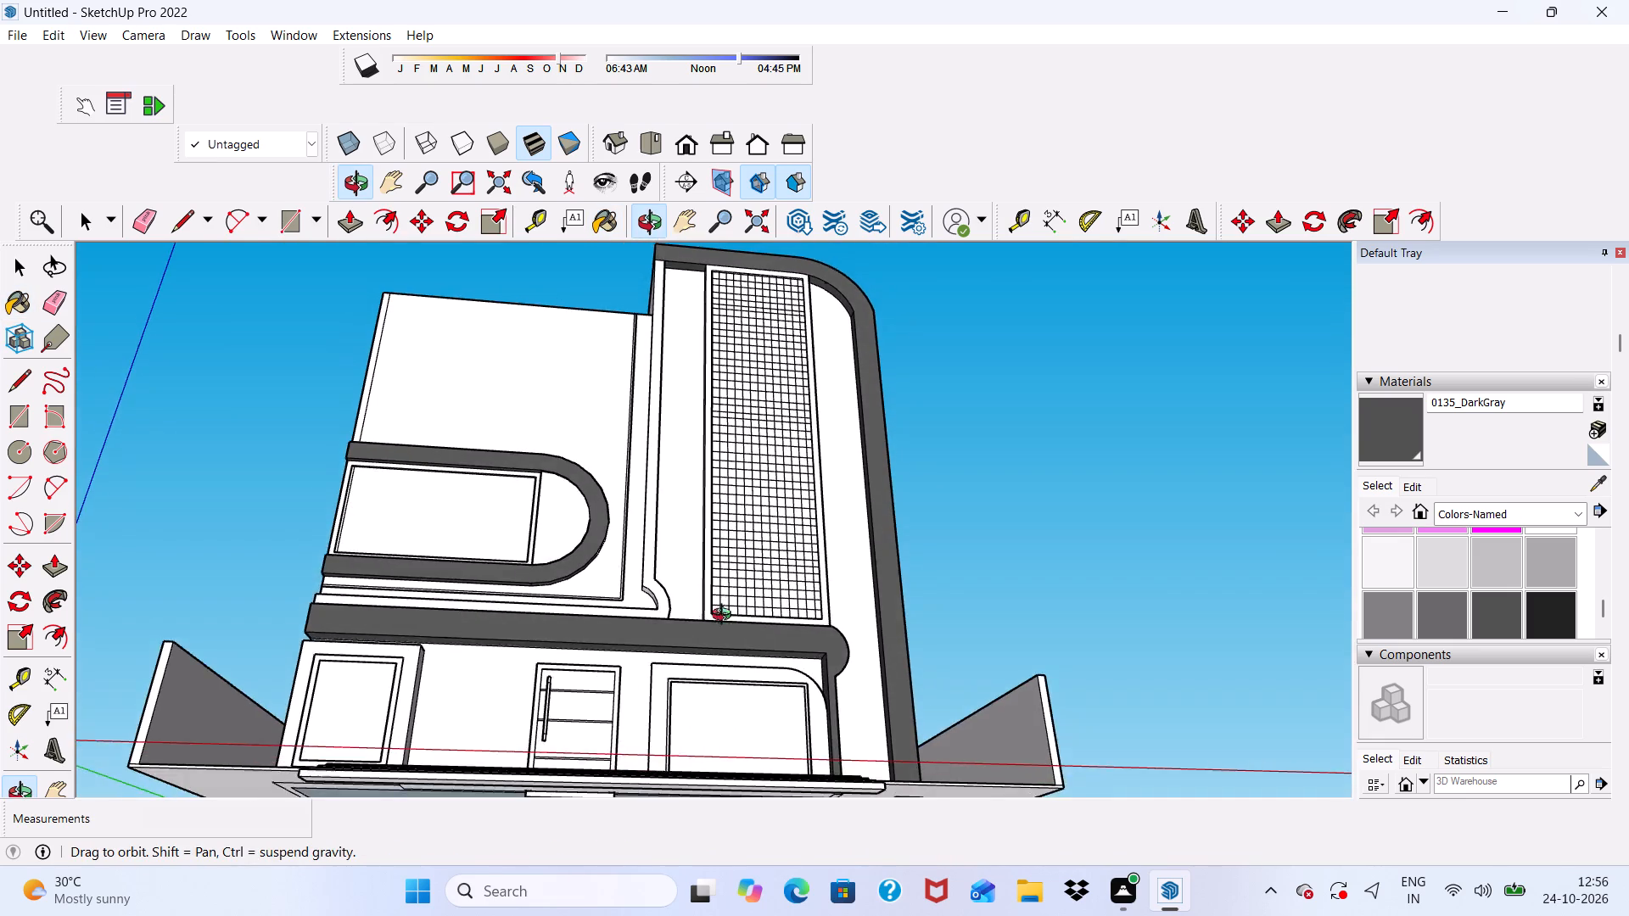
pyautogui.moveTo(725, 617); pyautogui.dragTo(725, 669, button='middle')
pyautogui.scroll(-2, 1492, 598)
pyautogui.scroll(1, 1492, 598)
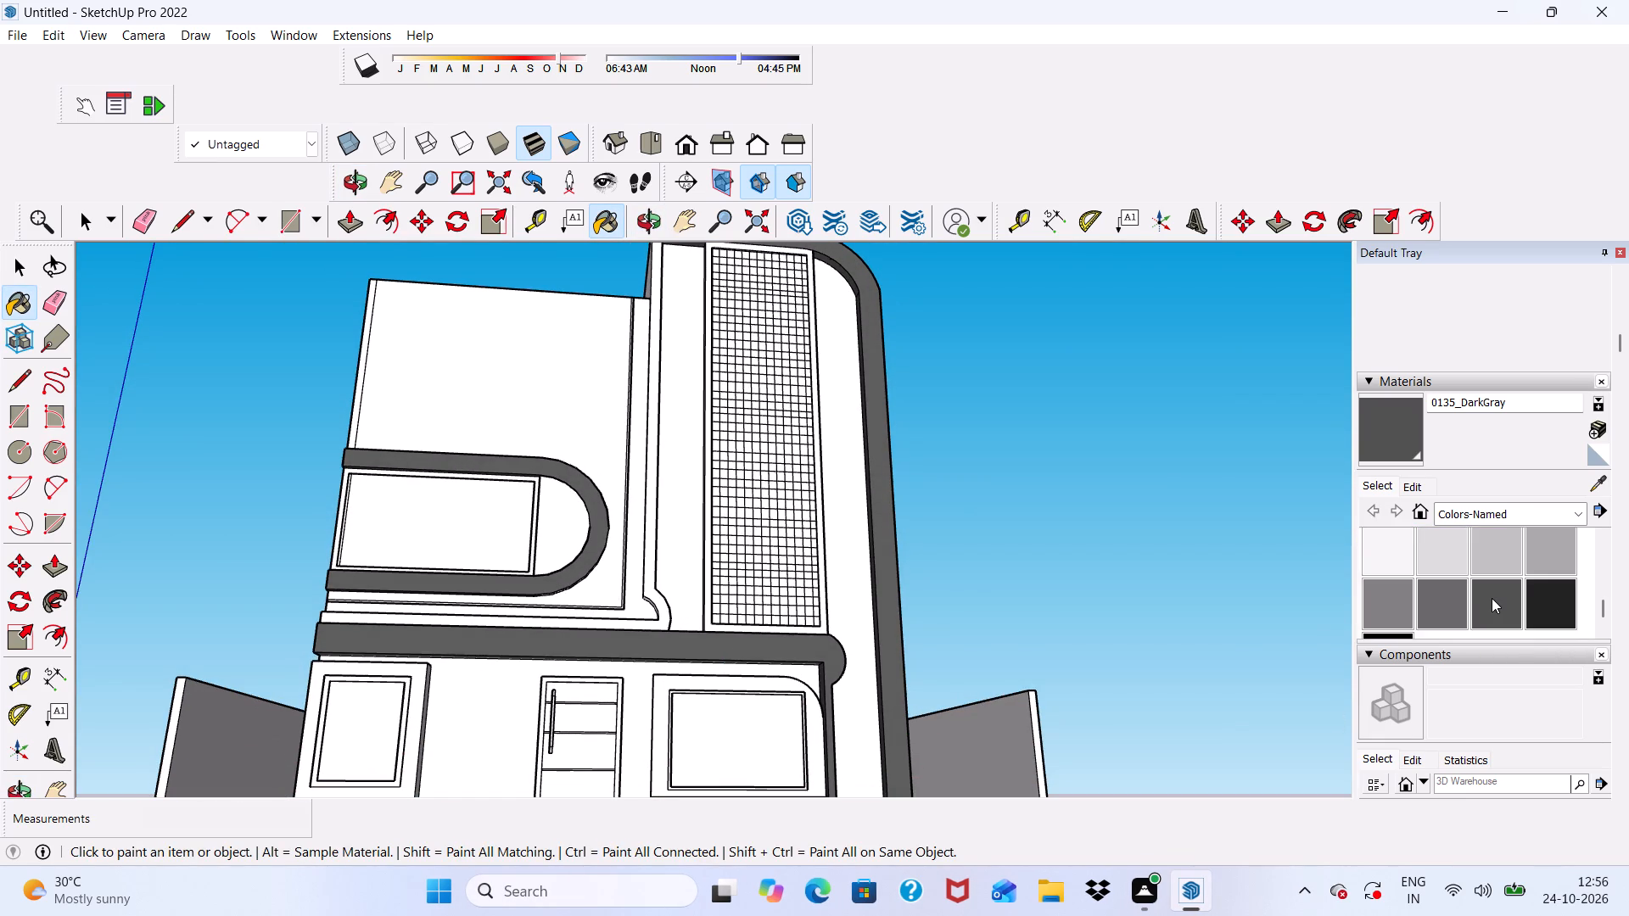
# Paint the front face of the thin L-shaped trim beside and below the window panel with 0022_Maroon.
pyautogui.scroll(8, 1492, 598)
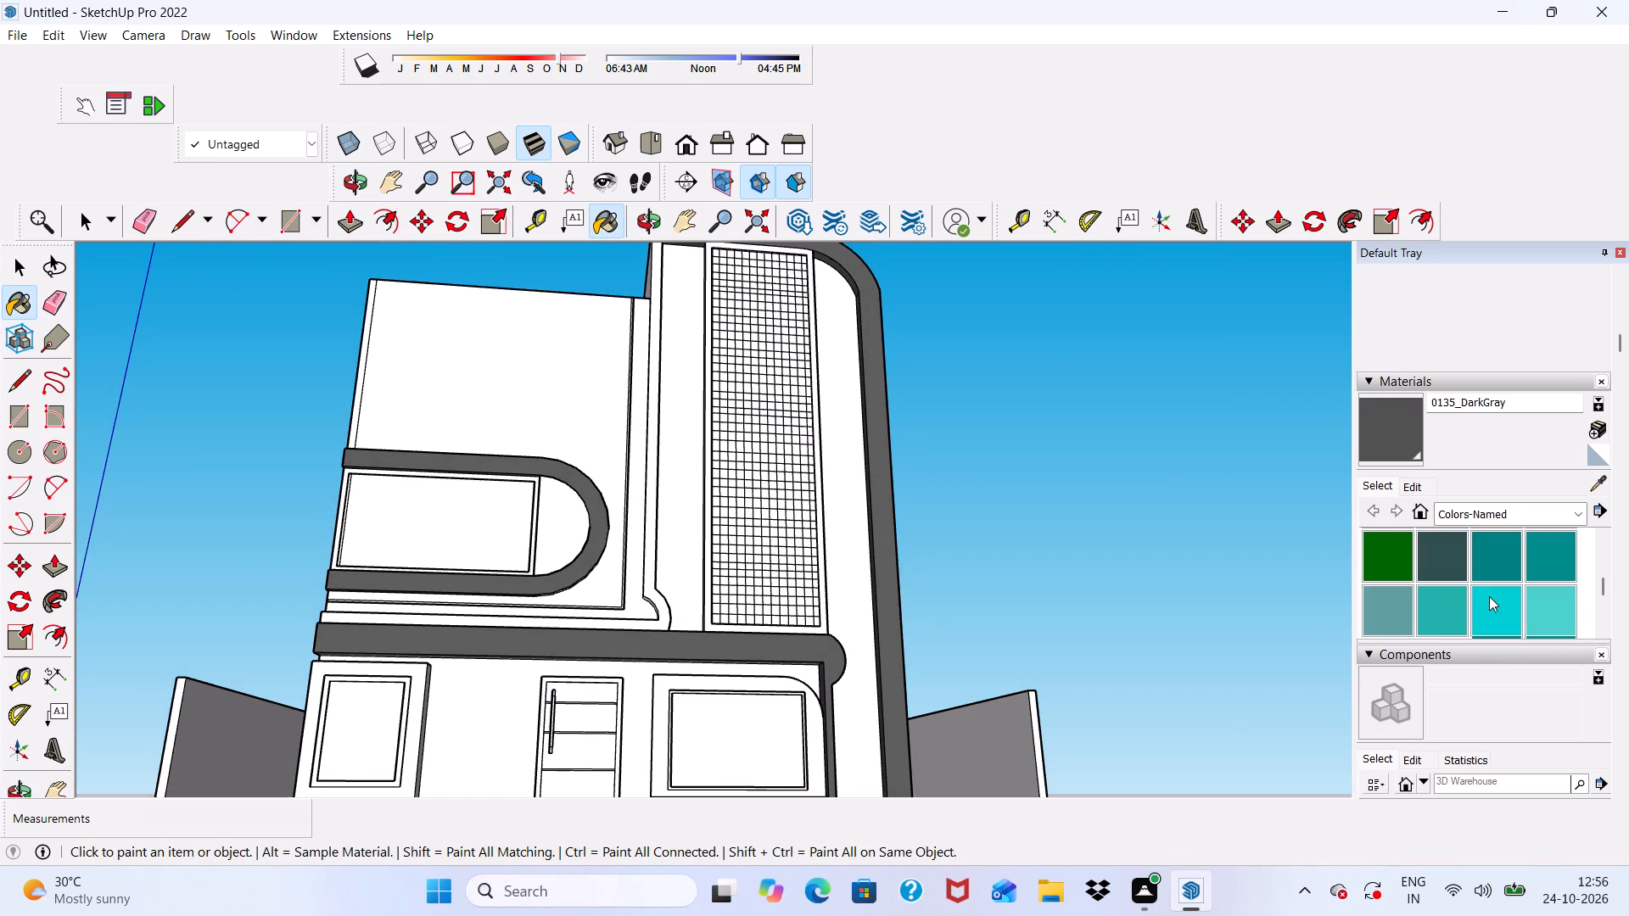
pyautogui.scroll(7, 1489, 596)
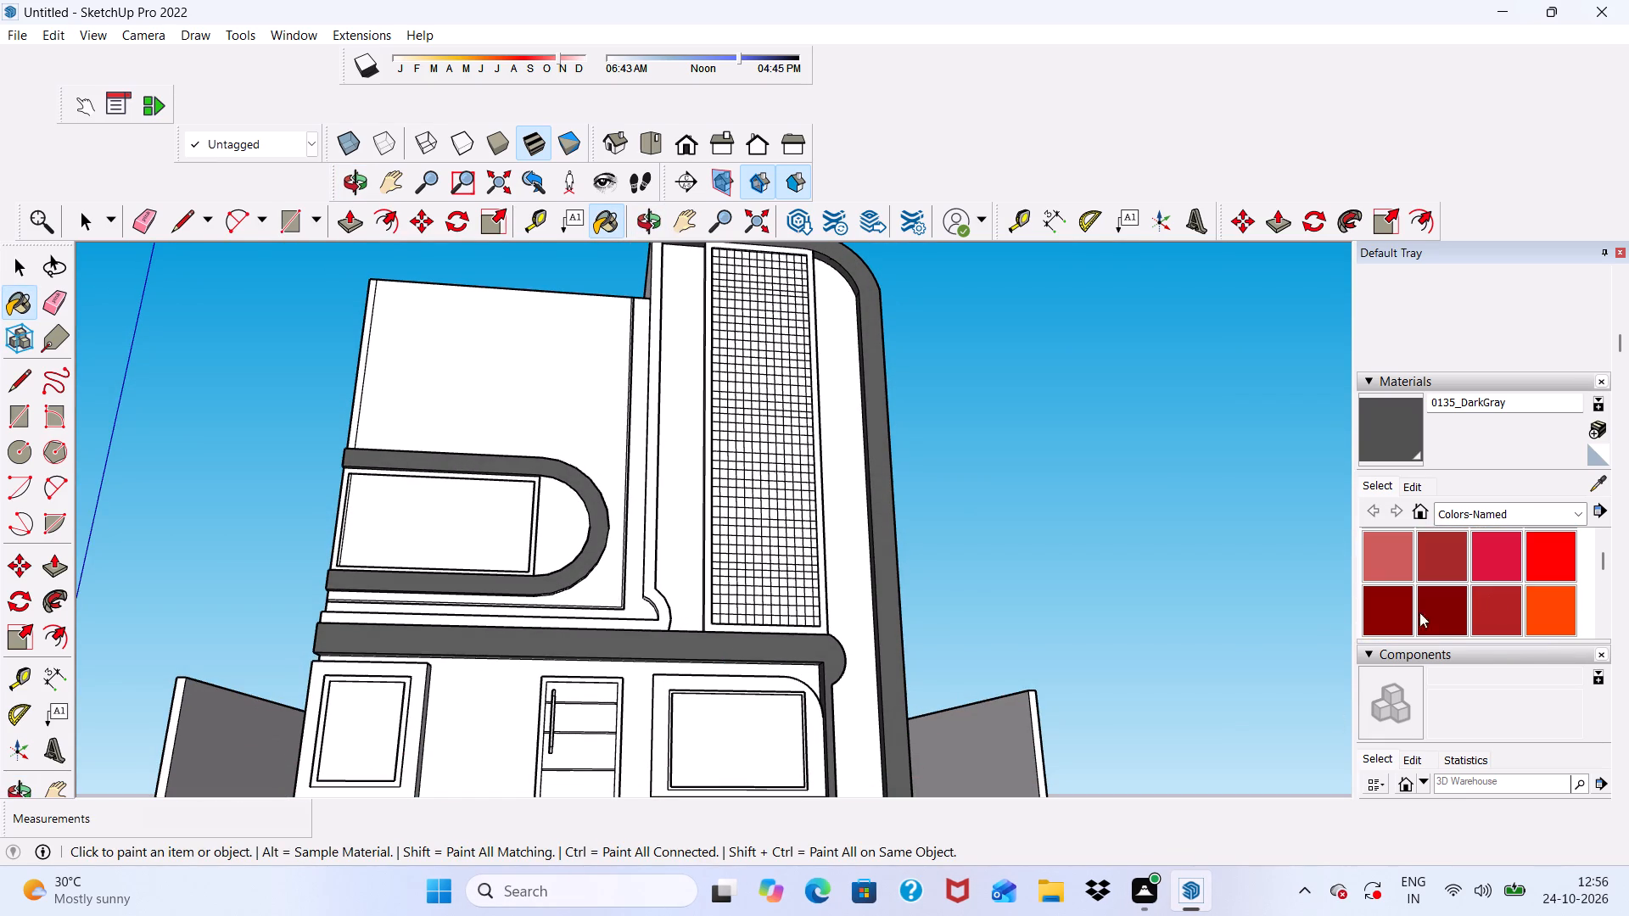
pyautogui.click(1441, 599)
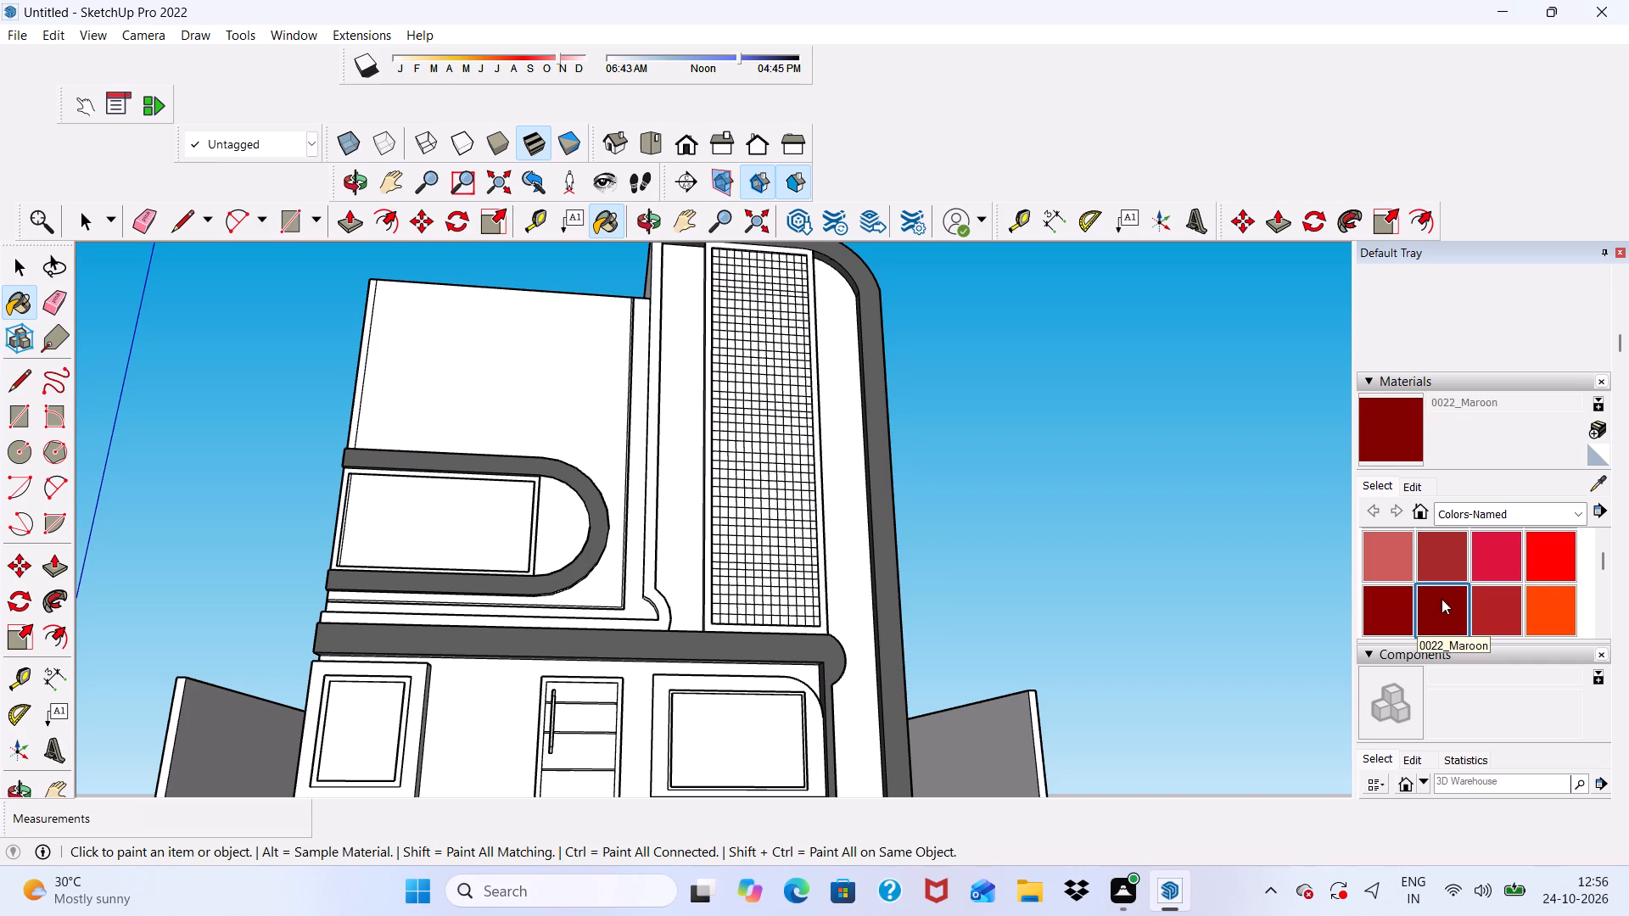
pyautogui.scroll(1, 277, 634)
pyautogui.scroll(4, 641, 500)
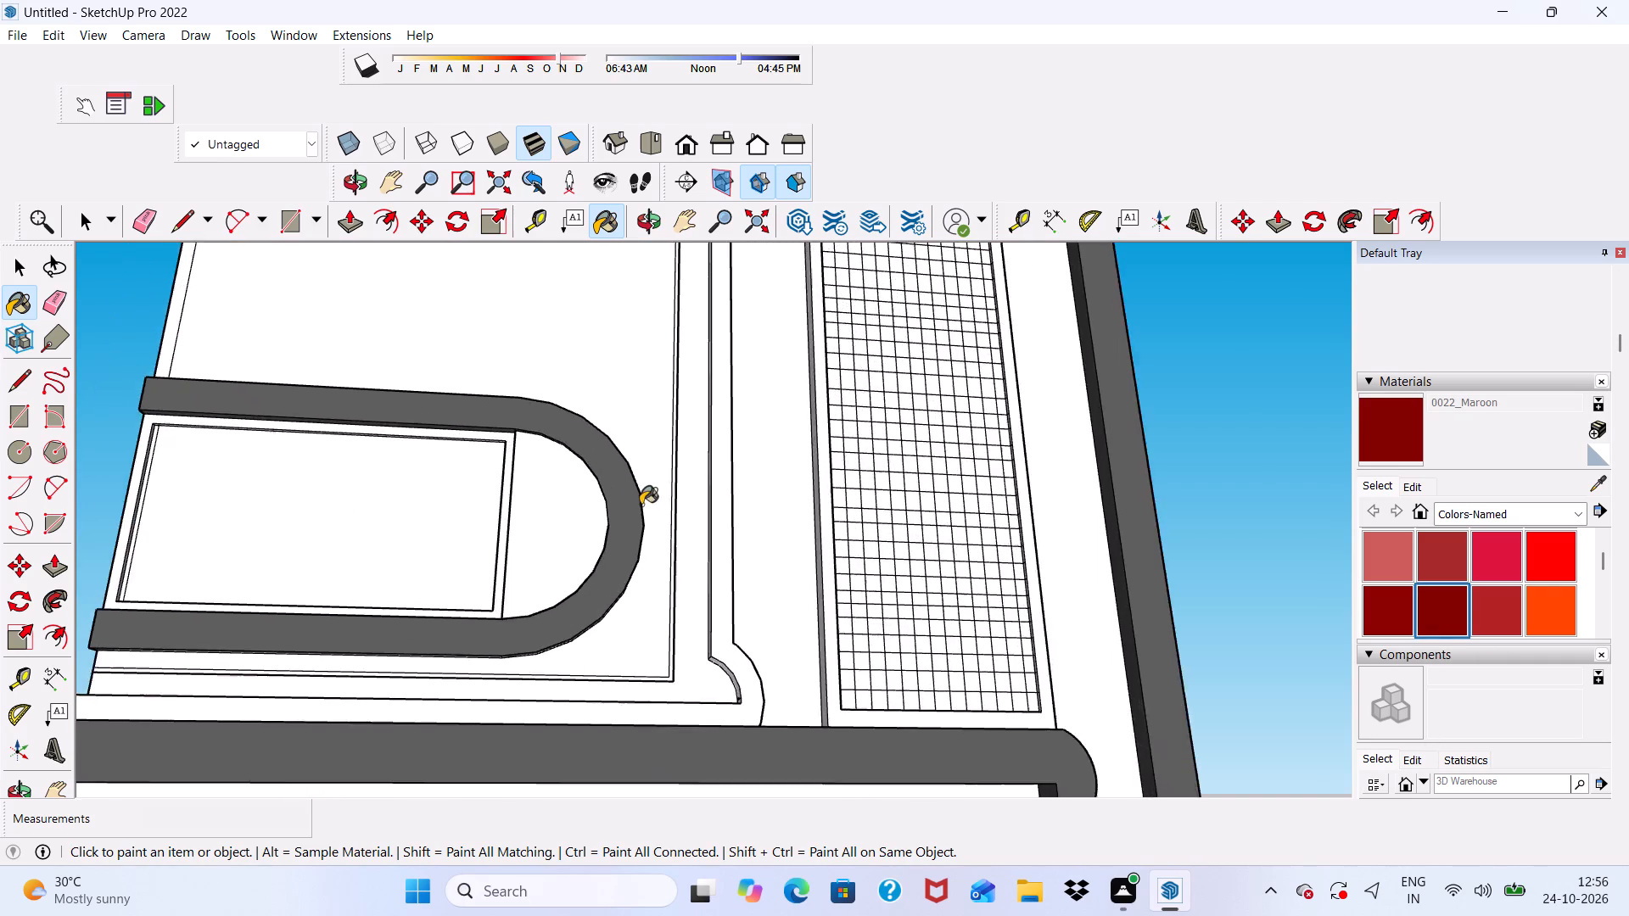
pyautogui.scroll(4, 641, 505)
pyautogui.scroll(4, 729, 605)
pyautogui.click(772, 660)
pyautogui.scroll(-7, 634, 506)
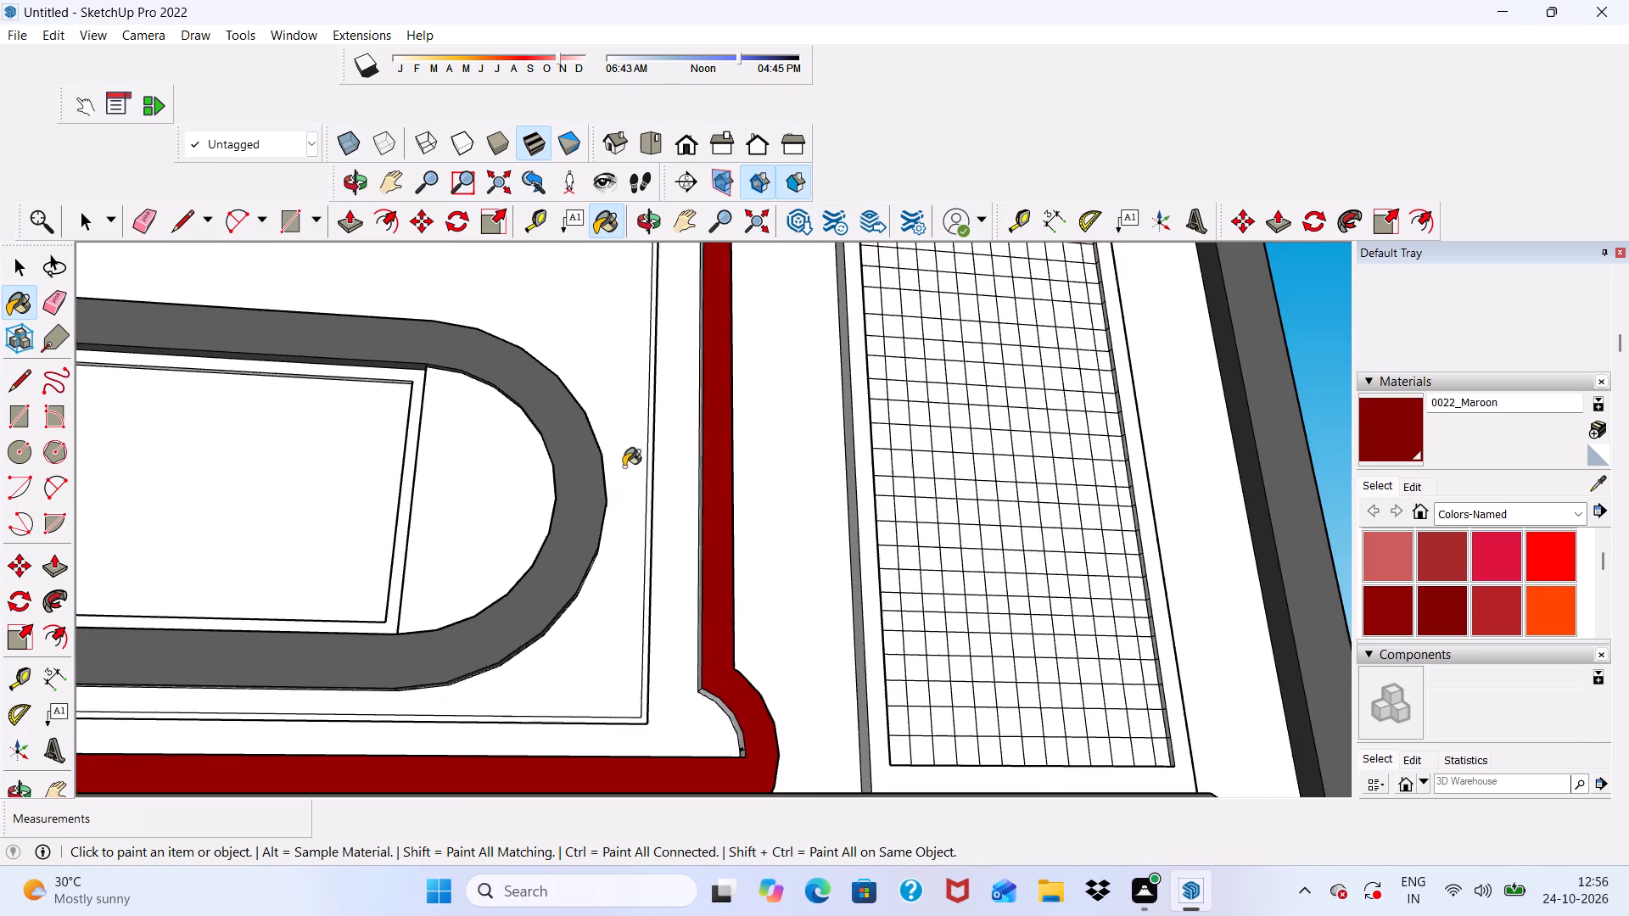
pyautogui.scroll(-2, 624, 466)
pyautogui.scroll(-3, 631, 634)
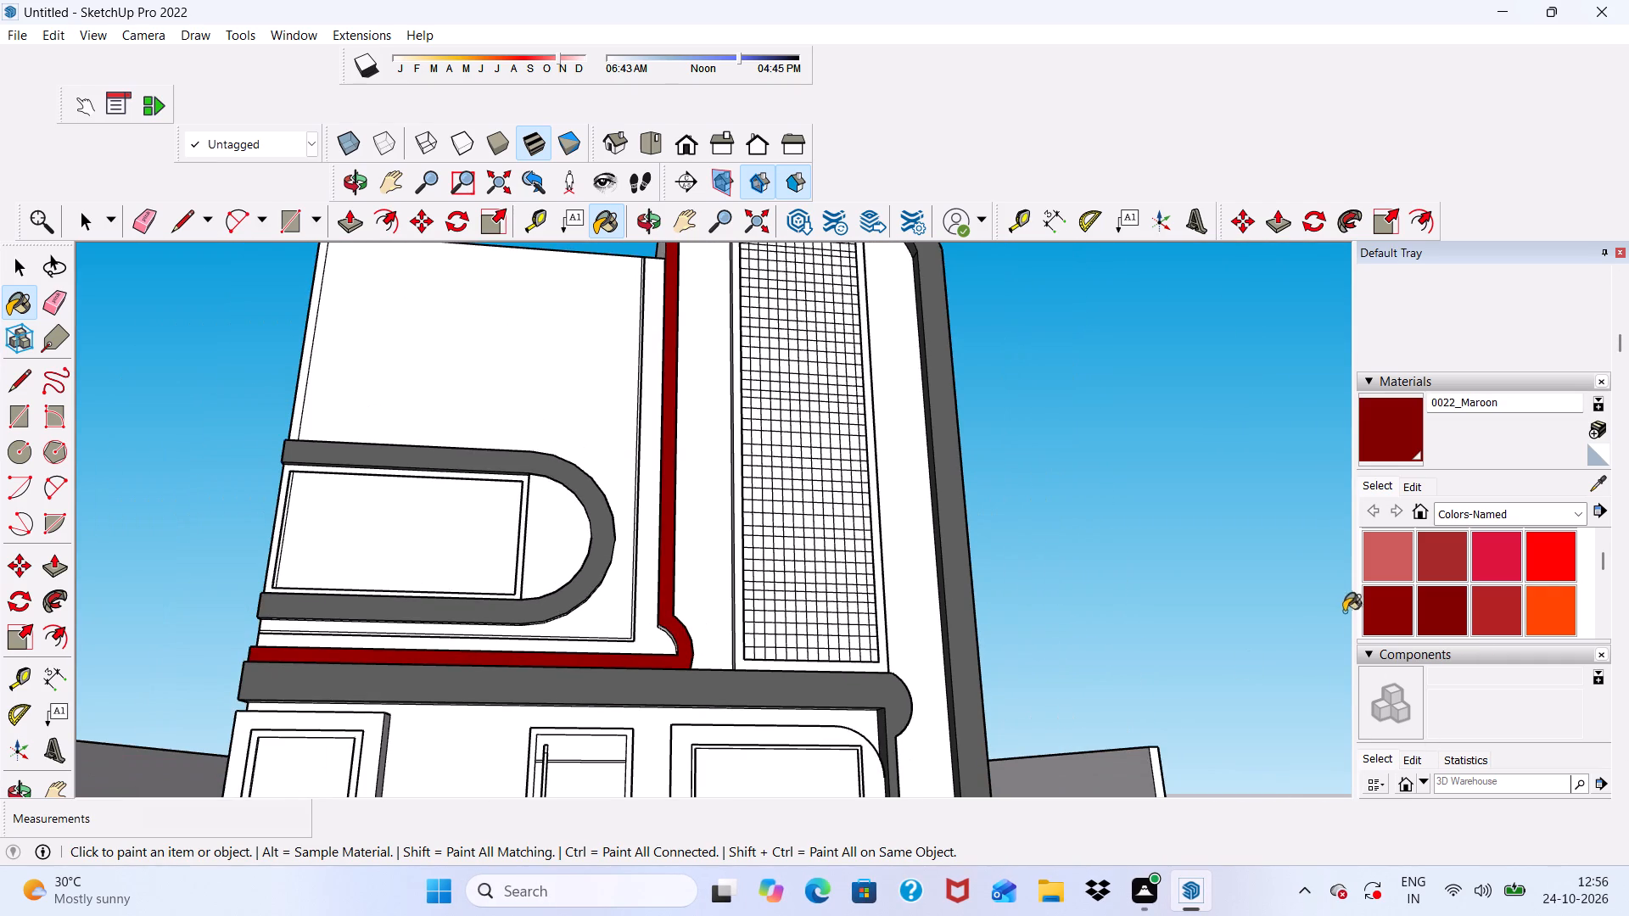
# Paint the L-shaped trim's front face with 0021_DarkRed.
pyautogui.click(1379, 615)
pyautogui.scroll(6, 742, 674)
pyautogui.click(646, 572)
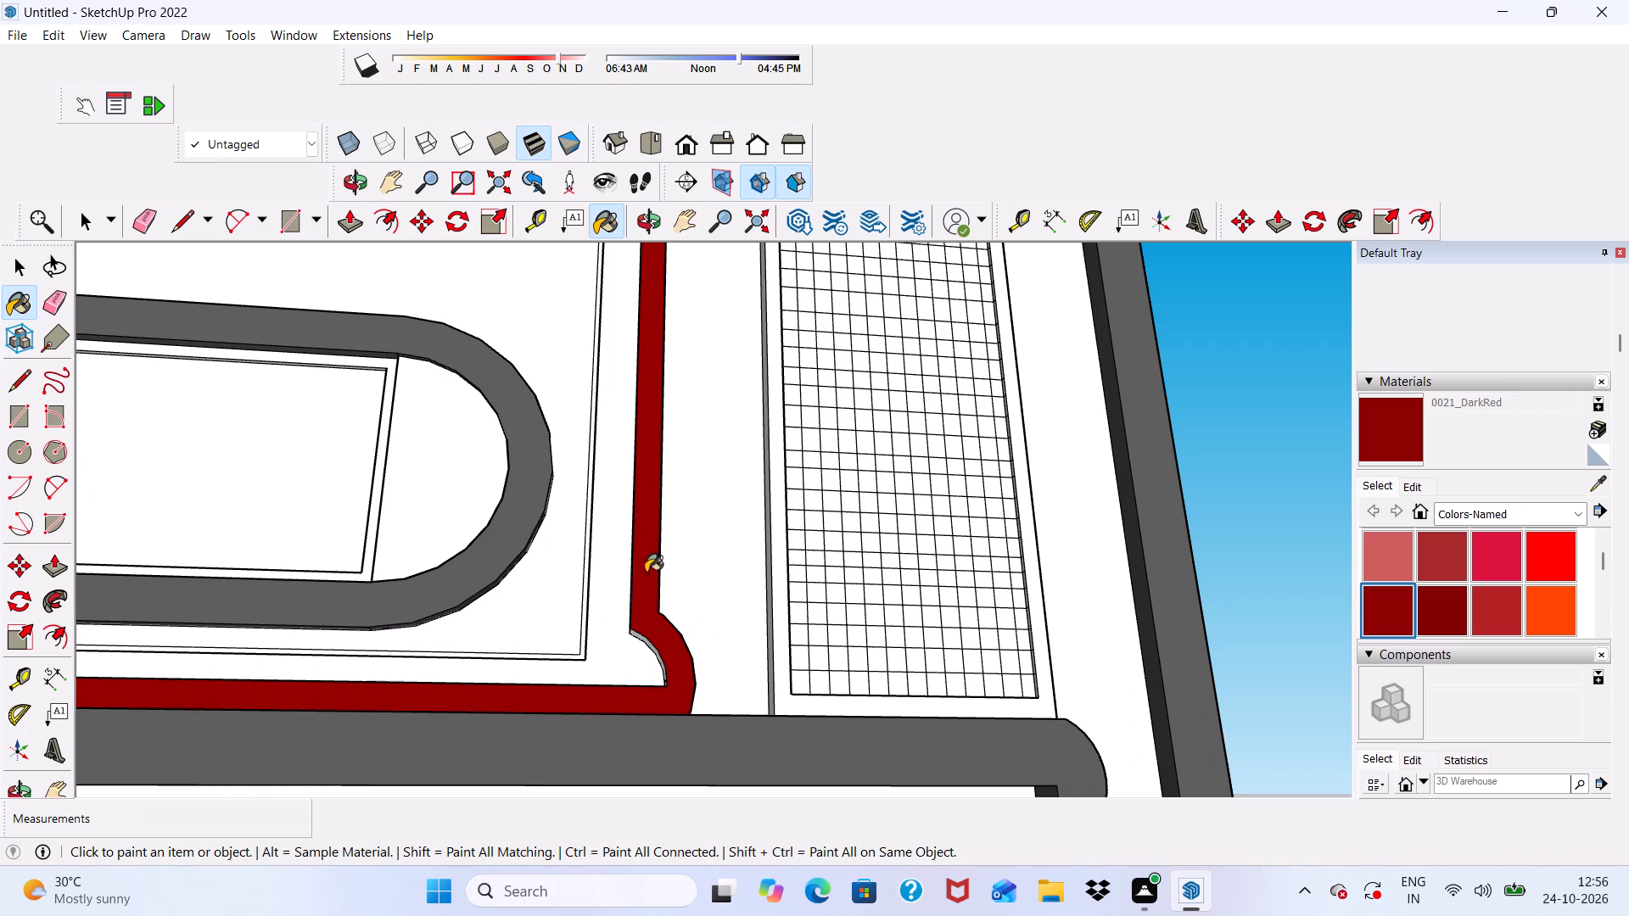
# Edit the 0021_DarkRed material, lowering its colour brightness to a deeper dark red.
pyautogui.click(1405, 490)
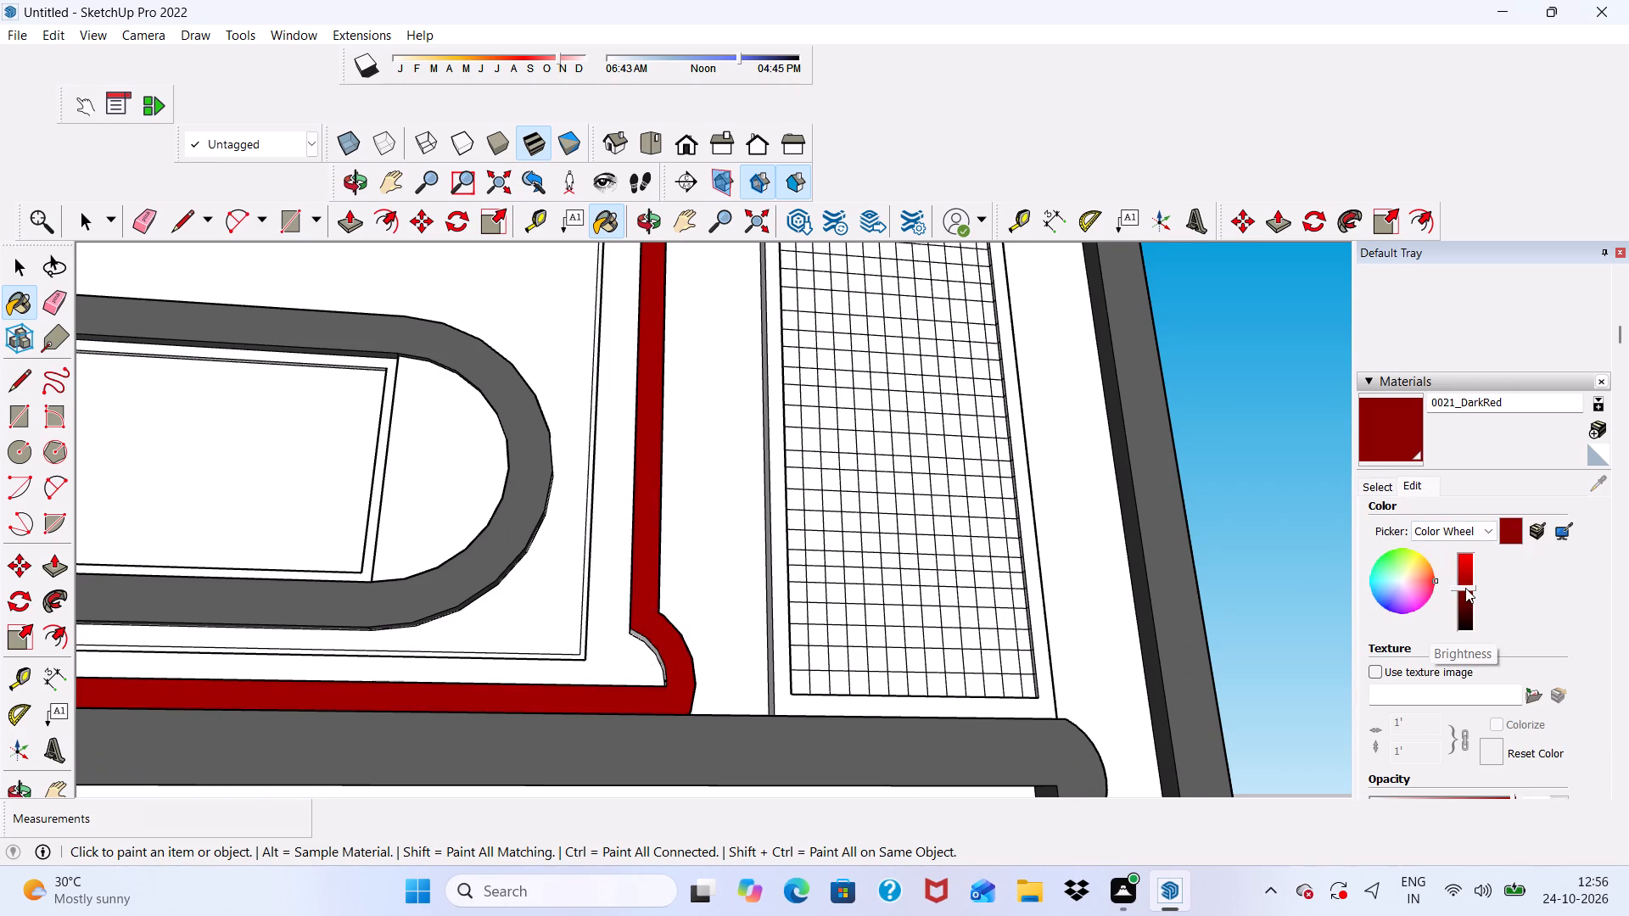
pyautogui.moveTo(1465, 588); pyautogui.dragTo(1465, 576)
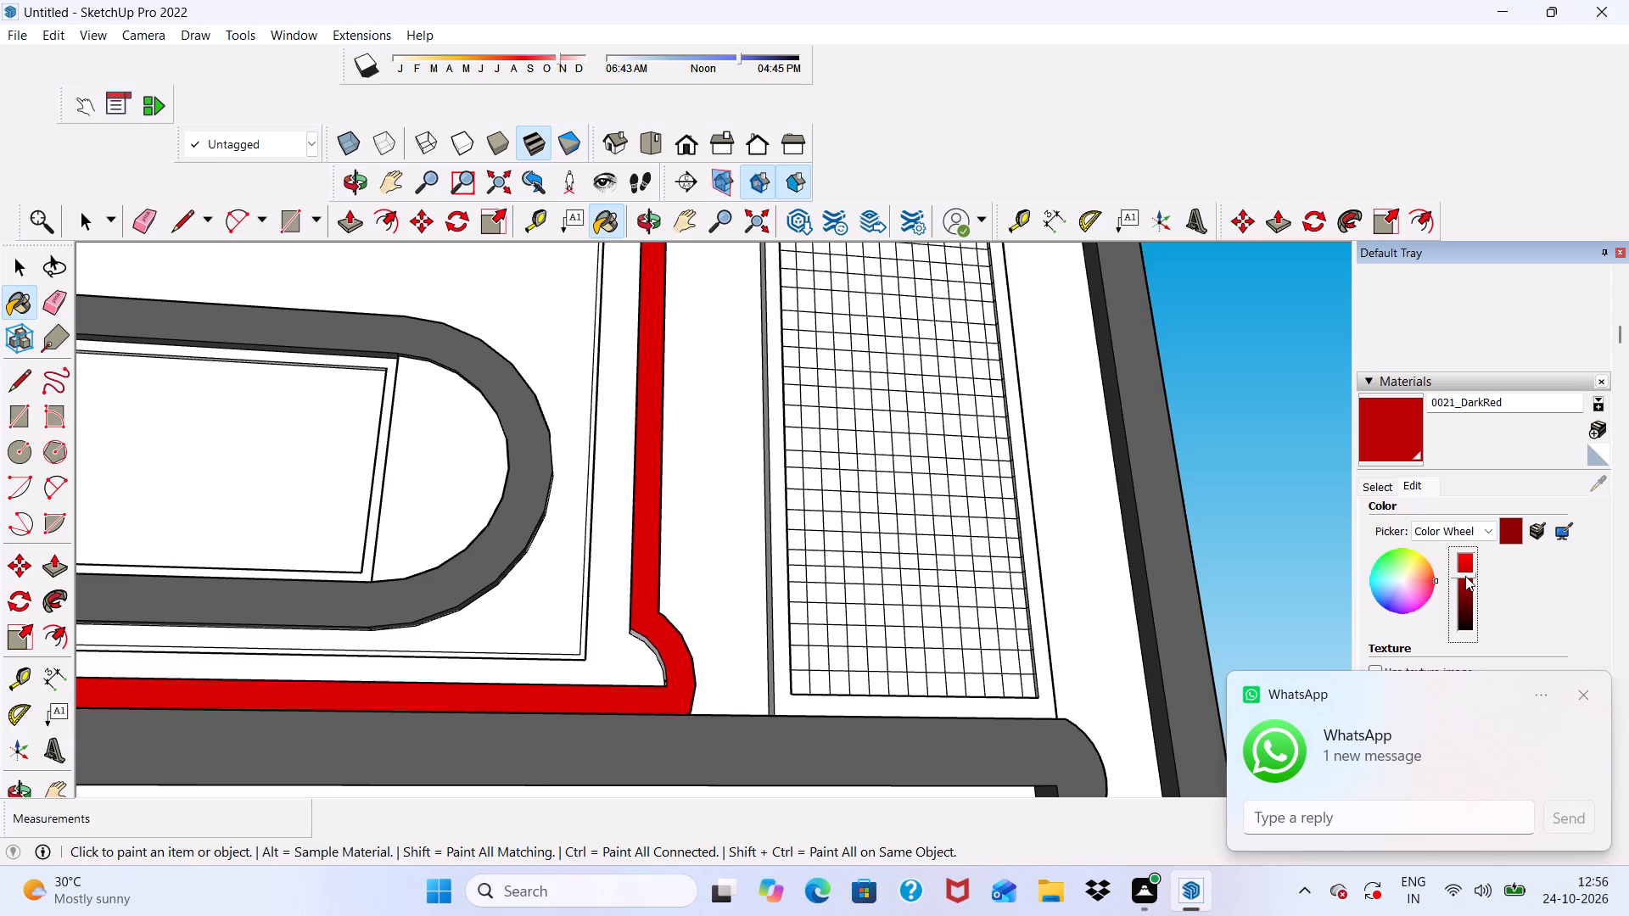
pyautogui.moveTo(1465, 576); pyautogui.dragTo(1463, 600)
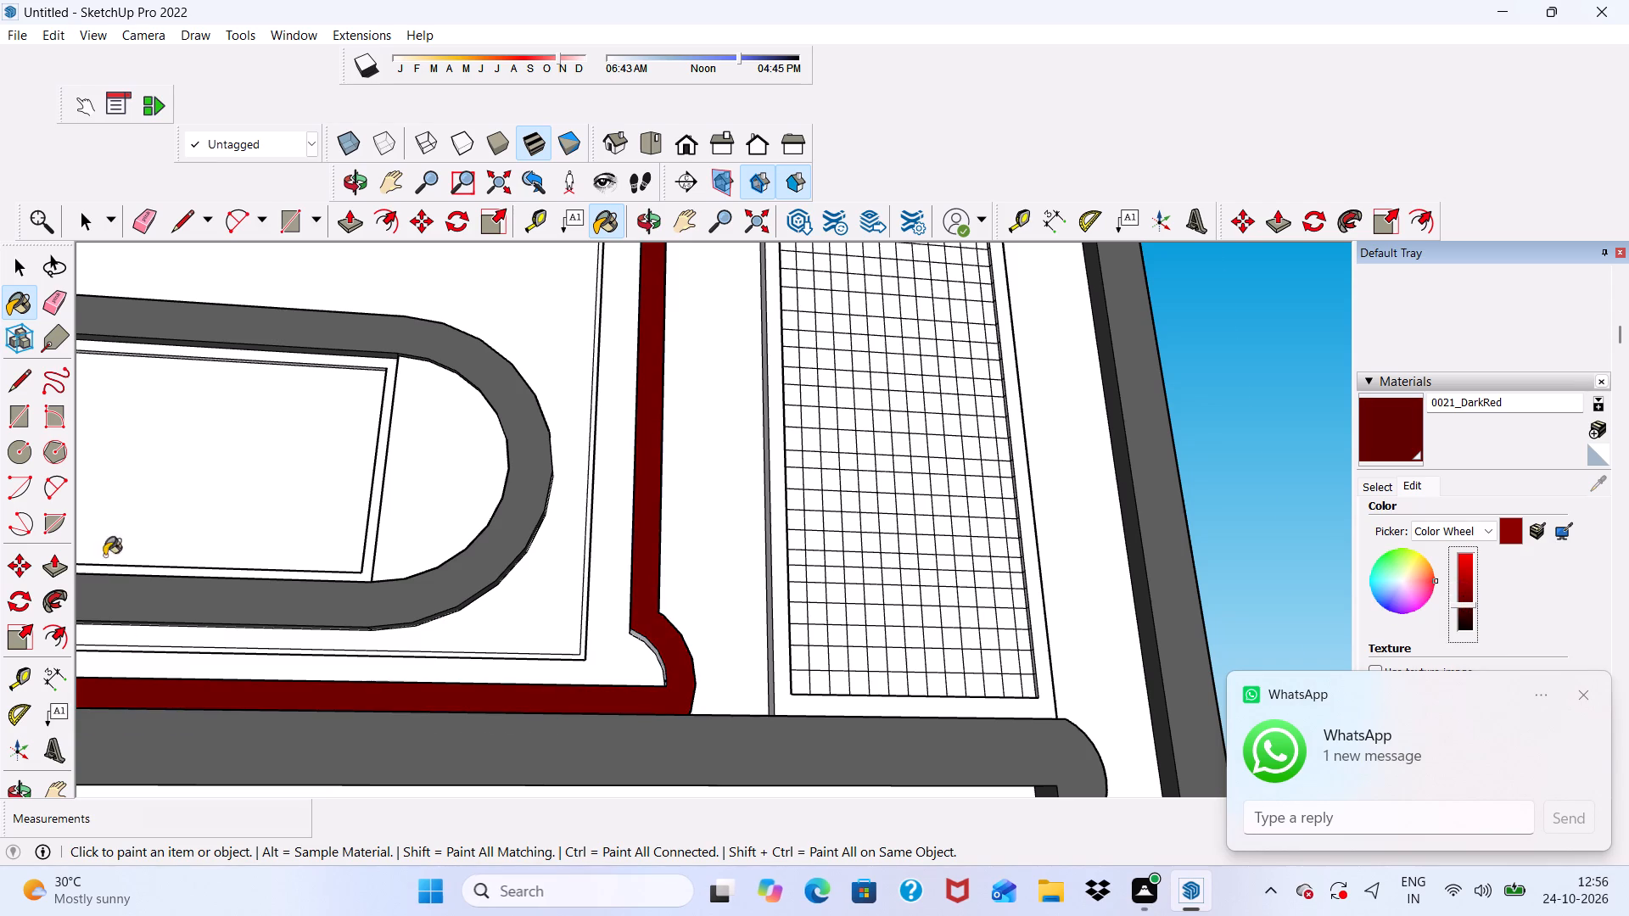
# Paint the inner side faces of the L-shaped trim, including its curved corner and bottom ledge, with 0021_DarkRed.
pyautogui.scroll(2, 104, 535)
pyautogui.scroll(-10, 168, 502)
pyautogui.scroll(11, 630, 686)
pyautogui.moveTo(785, 683); pyautogui.dragTo(908, 789, button='middle')
pyautogui.scroll(6, 732, 686)
pyautogui.scroll(1, 772, 600)
pyautogui.click(775, 584)
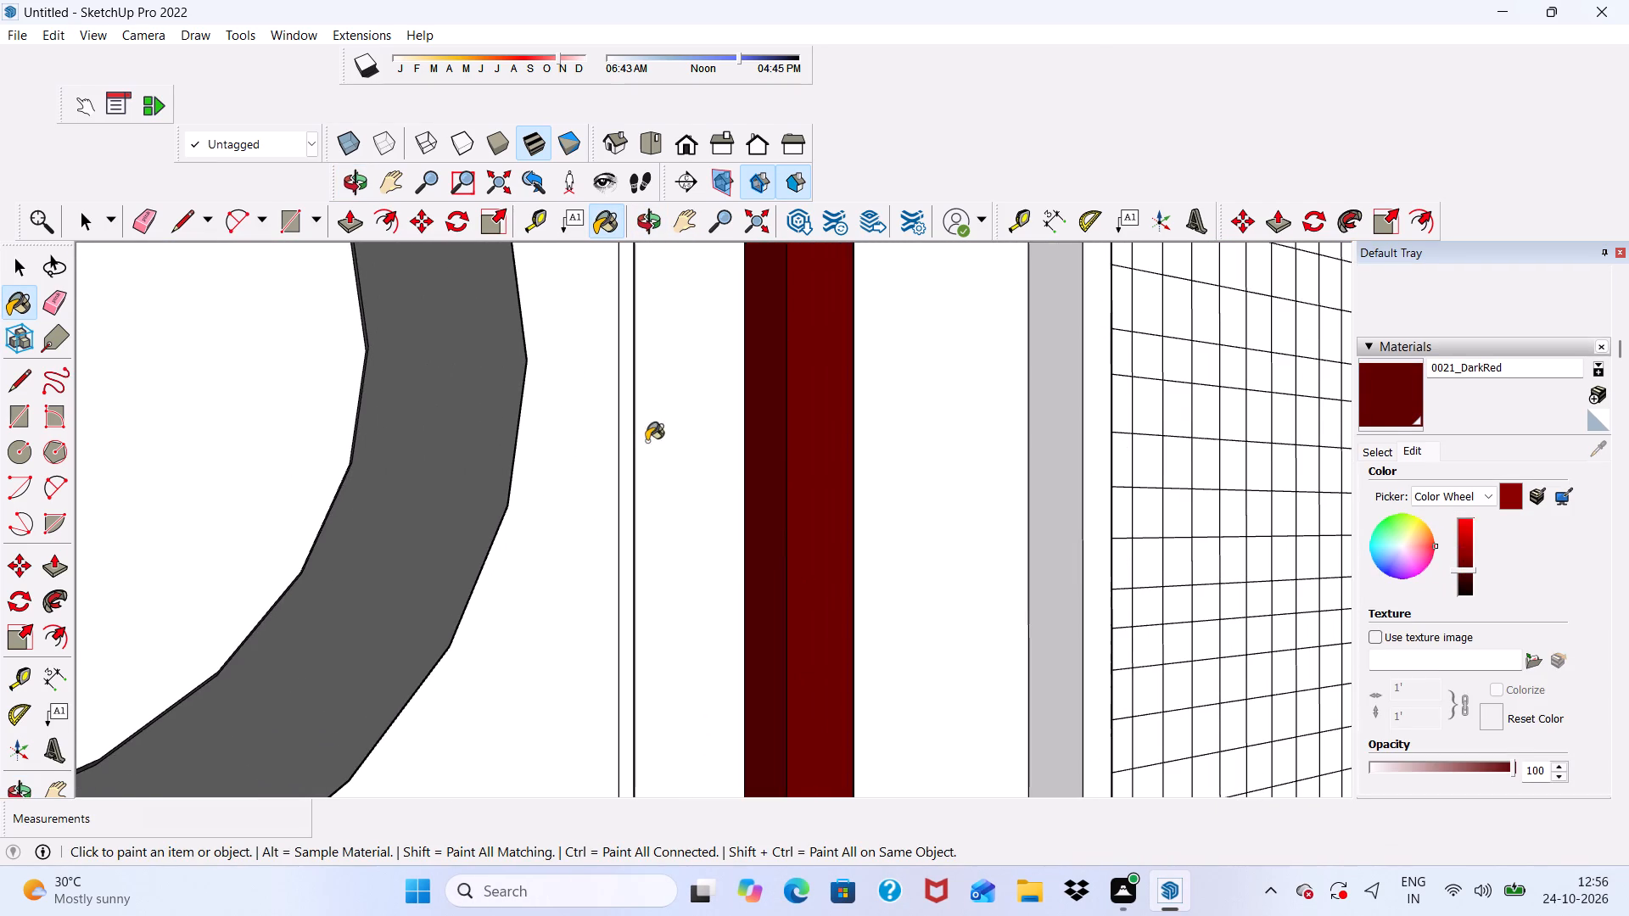
pyautogui.scroll(-10, 634, 438)
pyautogui.scroll(9, 685, 759)
pyautogui.scroll(2, 742, 553)
pyautogui.click(719, 552)
pyautogui.scroll(1, 757, 635)
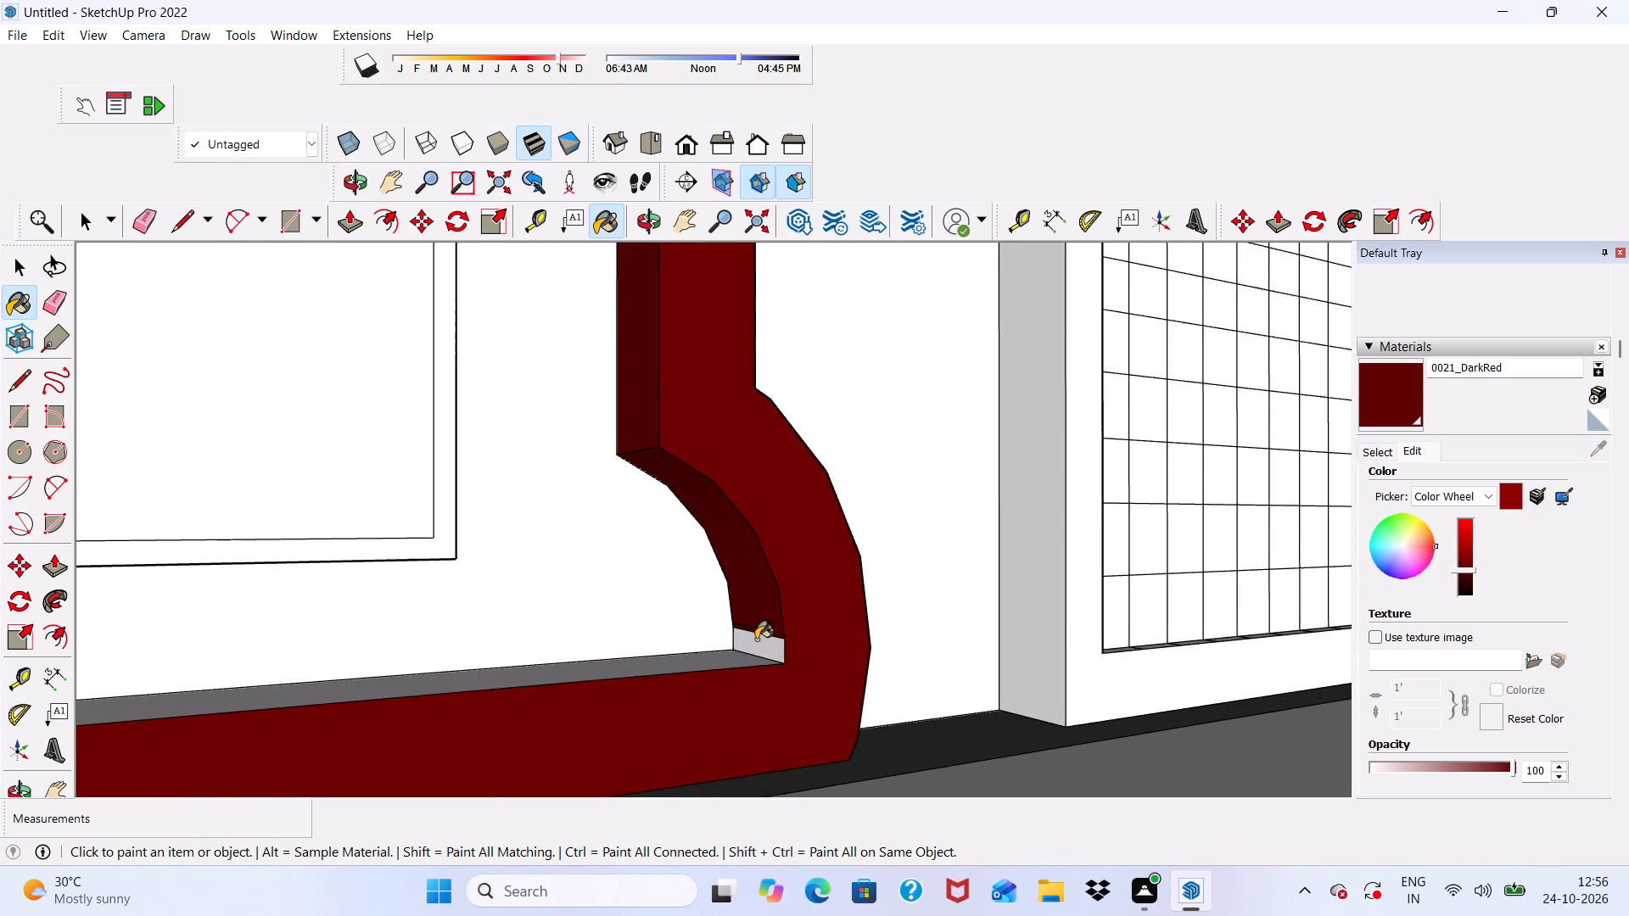
pyautogui.scroll(1, 756, 640)
pyautogui.click(755, 640)
pyautogui.click(704, 673)
# Paint the L-shaped trim's outer curved end and its tall outer side face with 0021_DarkRed.
pyautogui.scroll(-4, 631, 644)
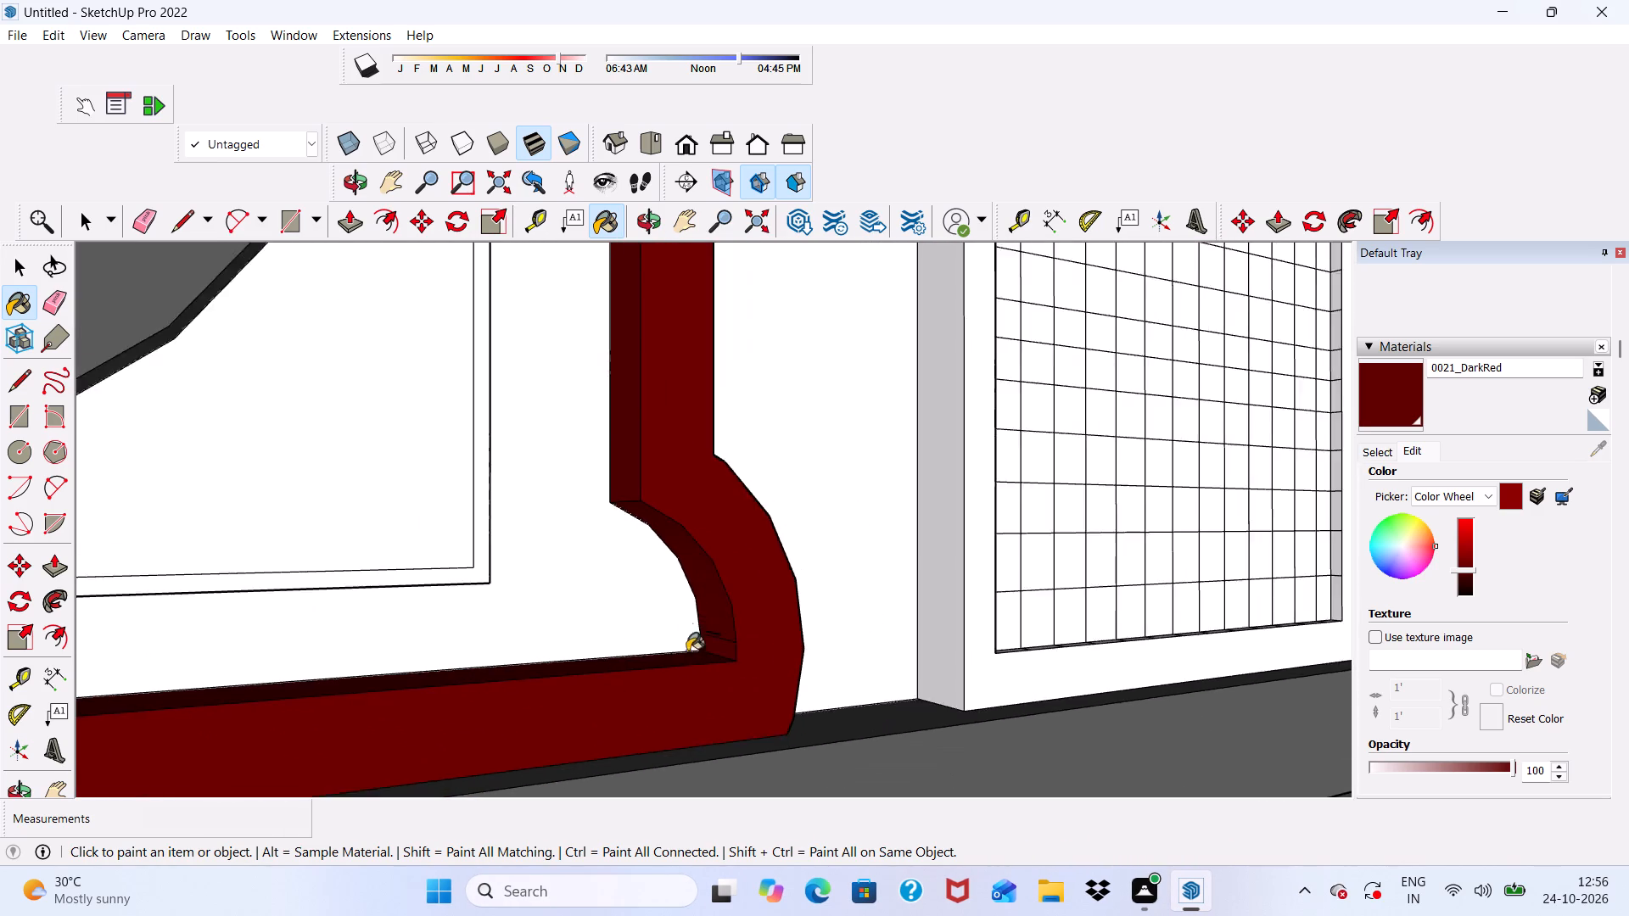
pyautogui.scroll(-12, 687, 651)
pyautogui.moveTo(759, 699); pyautogui.dragTo(277, 787, button='middle')
pyautogui.scroll(3, 479, 699)
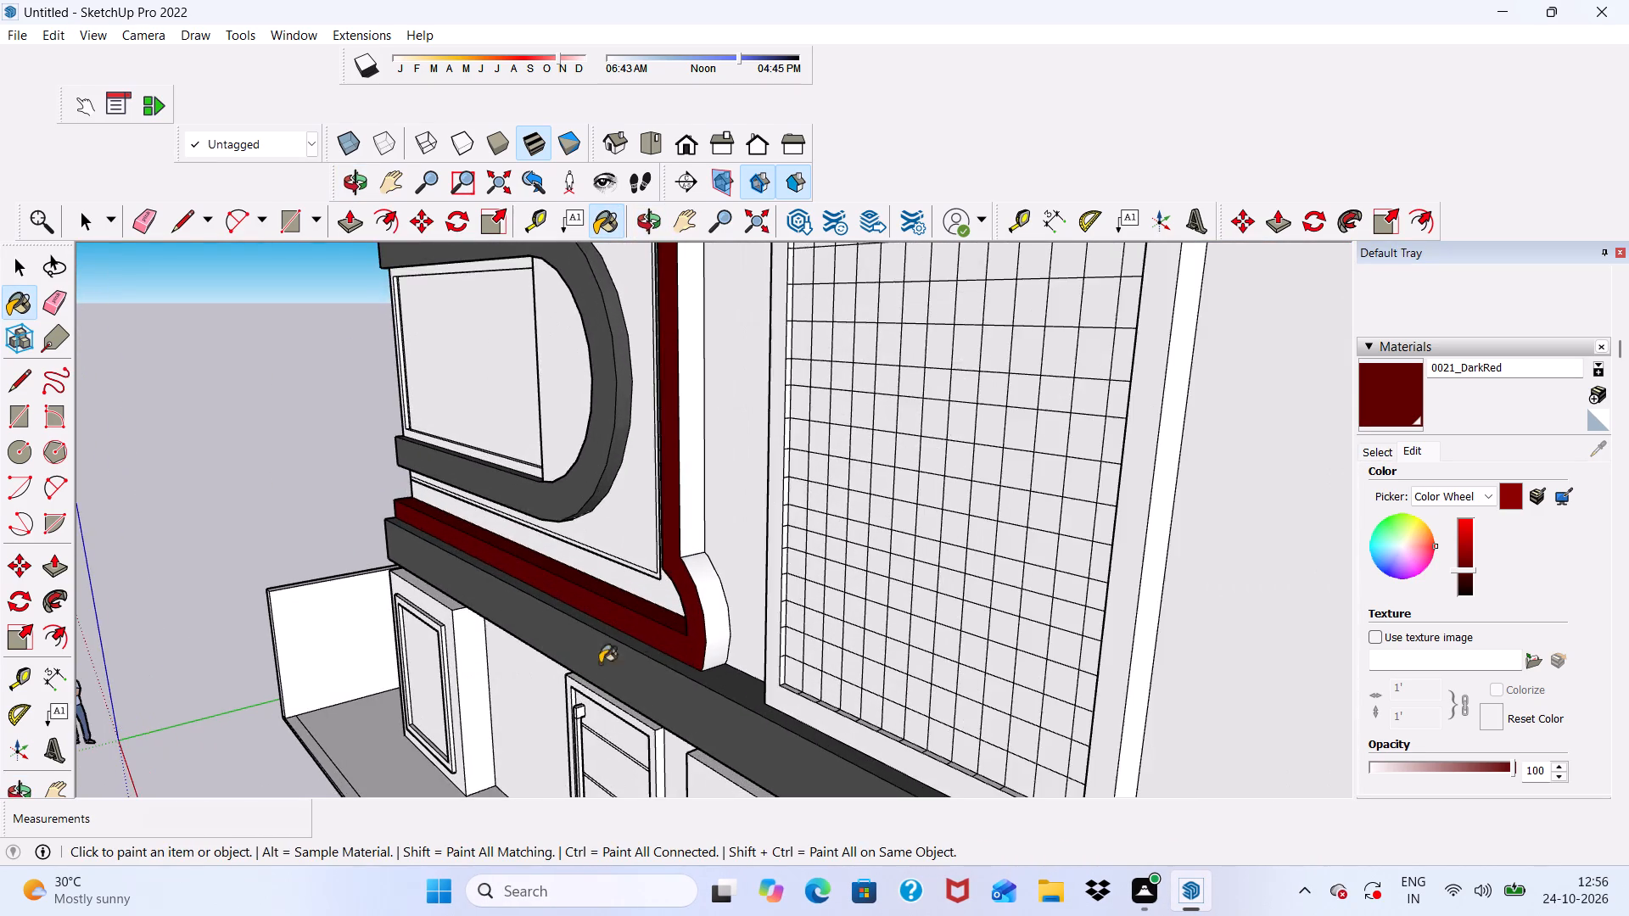
pyautogui.scroll(4, 847, 608)
pyautogui.click(731, 613)
pyautogui.click(679, 435)
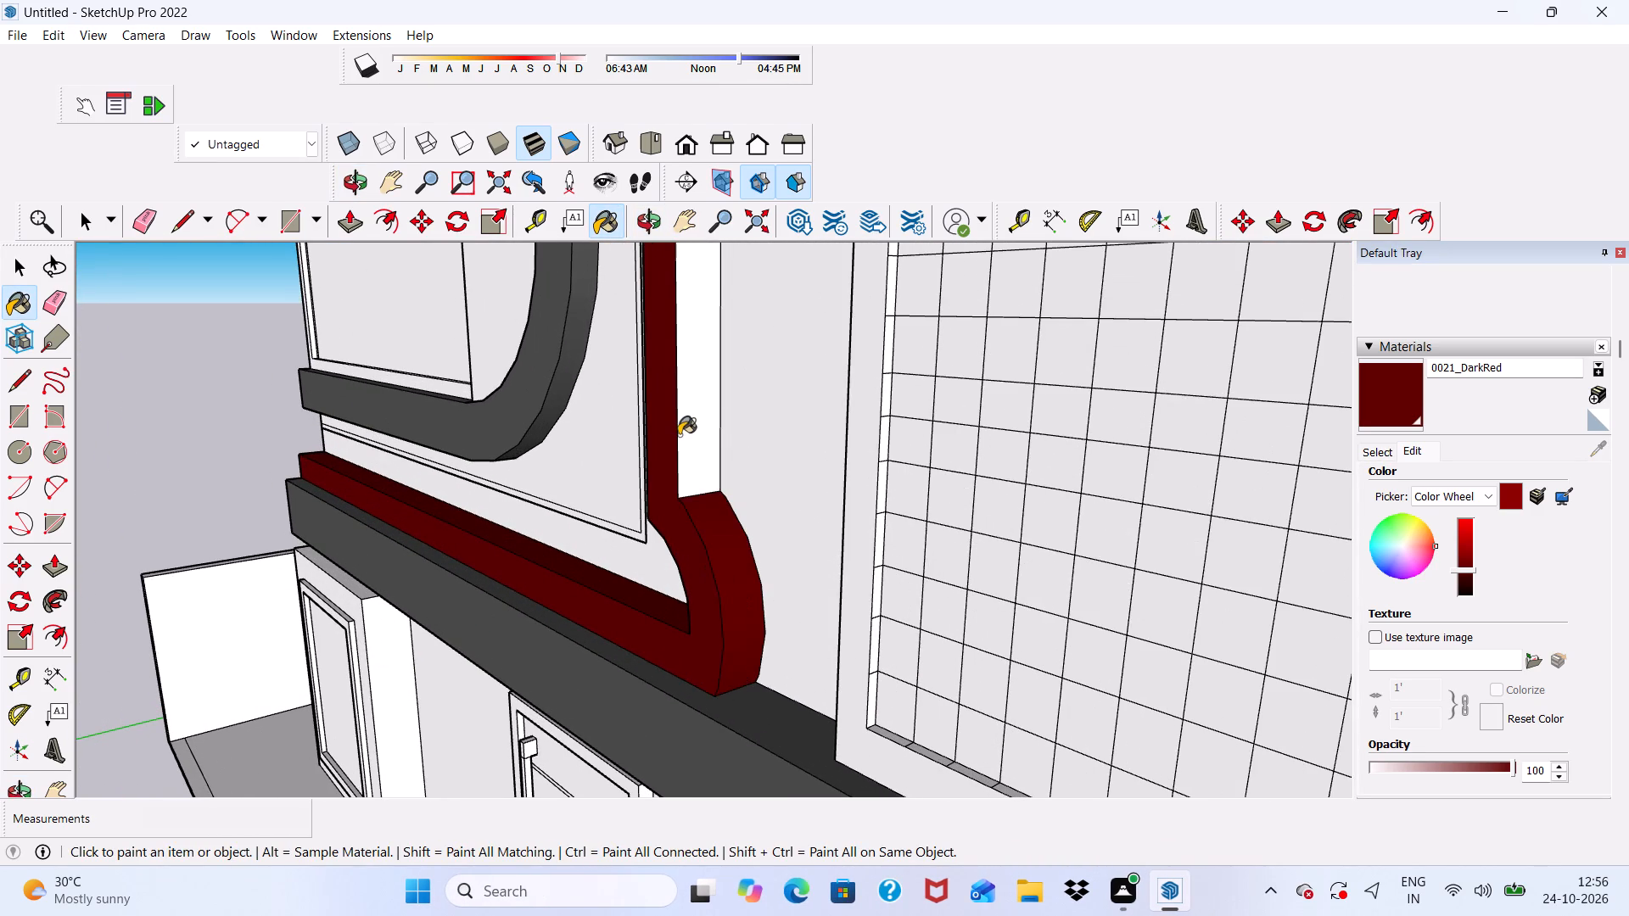
# Paint the upper facade wall around the rounded window band, including its narrow outer edge strip, with 0021_DarkRed.
pyautogui.scroll(-20, 657, 741)
pyautogui.scroll(-8, 657, 741)
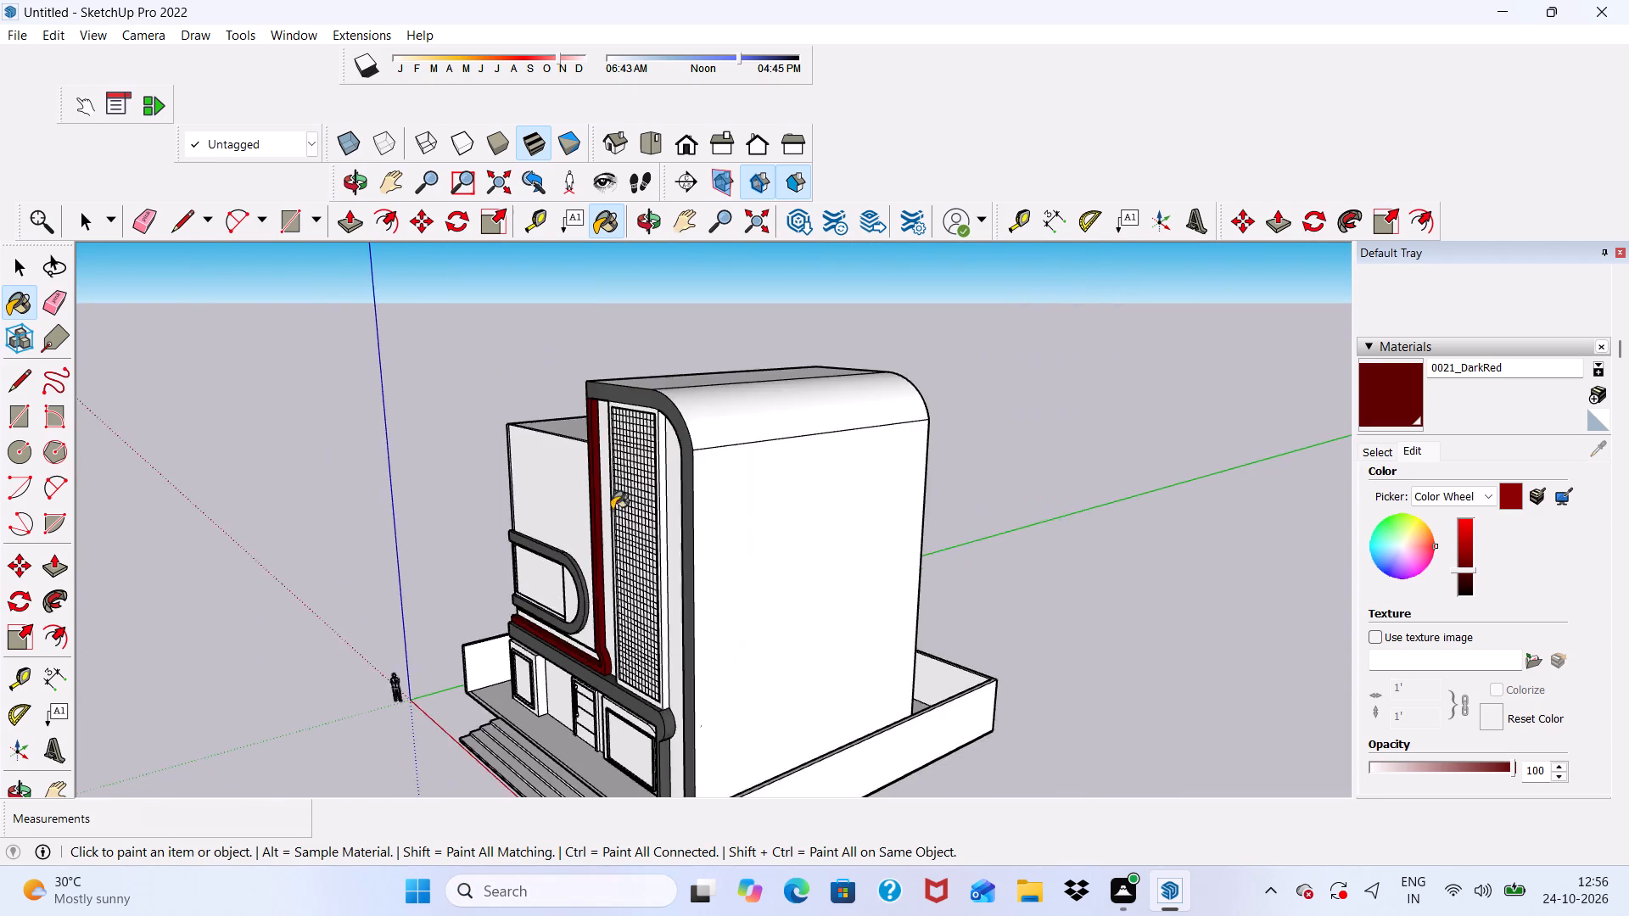
pyautogui.scroll(10, 619, 437)
pyautogui.moveTo(556, 472); pyautogui.dragTo(956, 466, button='middle')
pyautogui.scroll(-4, 735, 416)
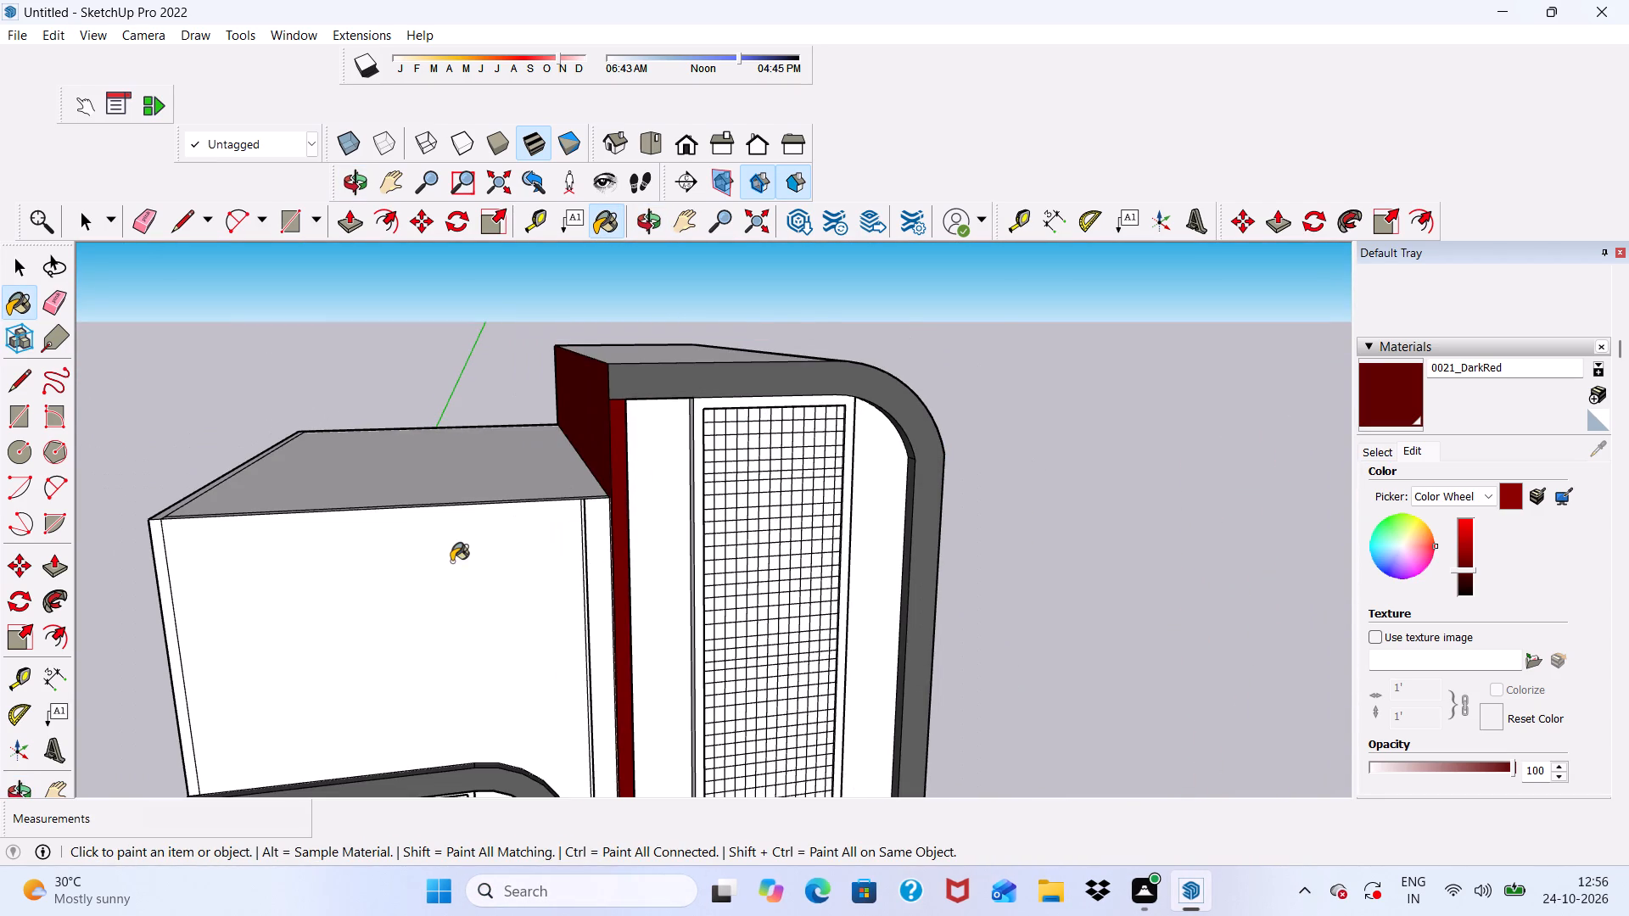
pyautogui.click(451, 561)
pyautogui.scroll(-8, 439, 519)
pyautogui.scroll(3, 230, 618)
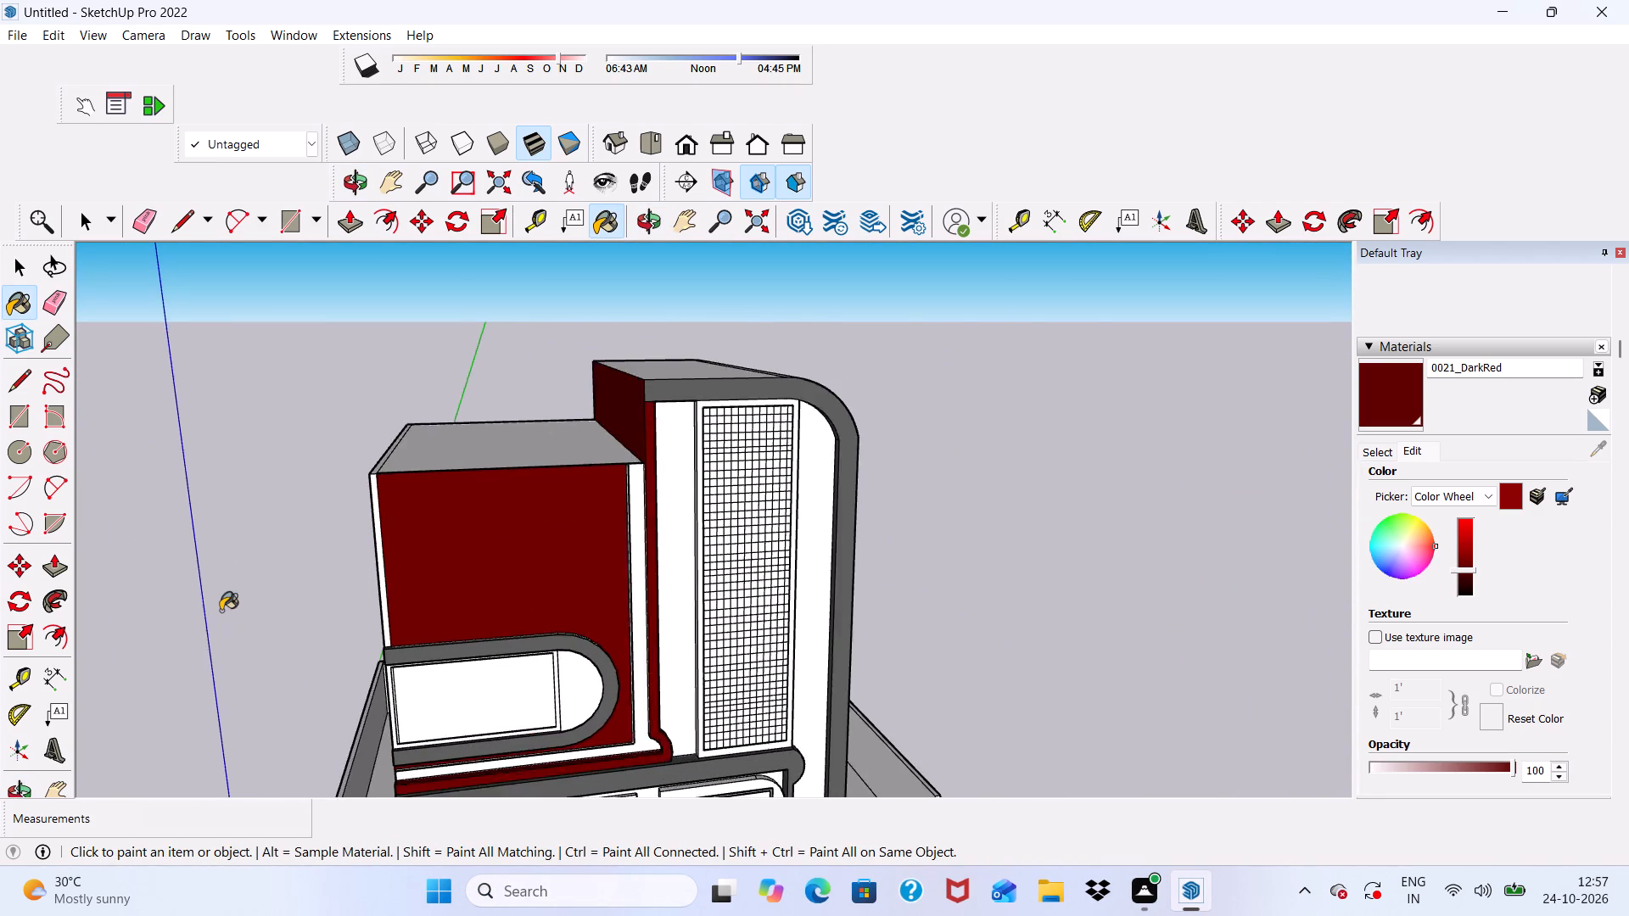
pyautogui.scroll(13, 221, 611)
pyautogui.click(333, 493)
# Erase the vertical edge line separating the narrow outer strip from the rest of the dark red facade wall.
pyautogui.scroll(-9, 333, 493)
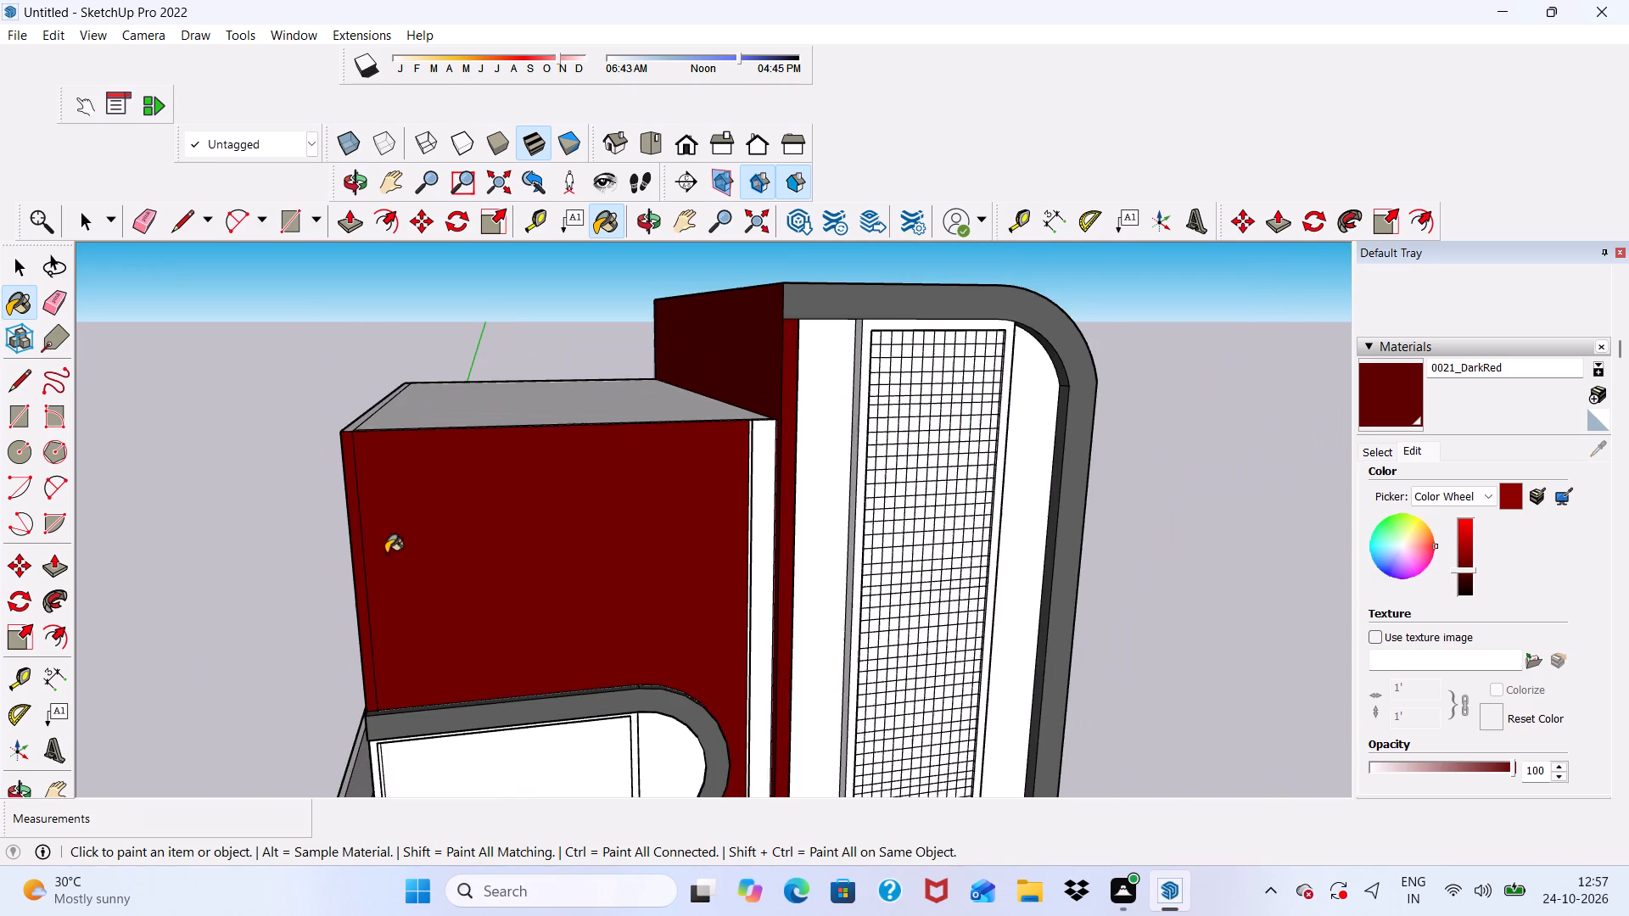
pyautogui.moveTo(388, 583); pyautogui.dragTo(426, 534, button='middle')
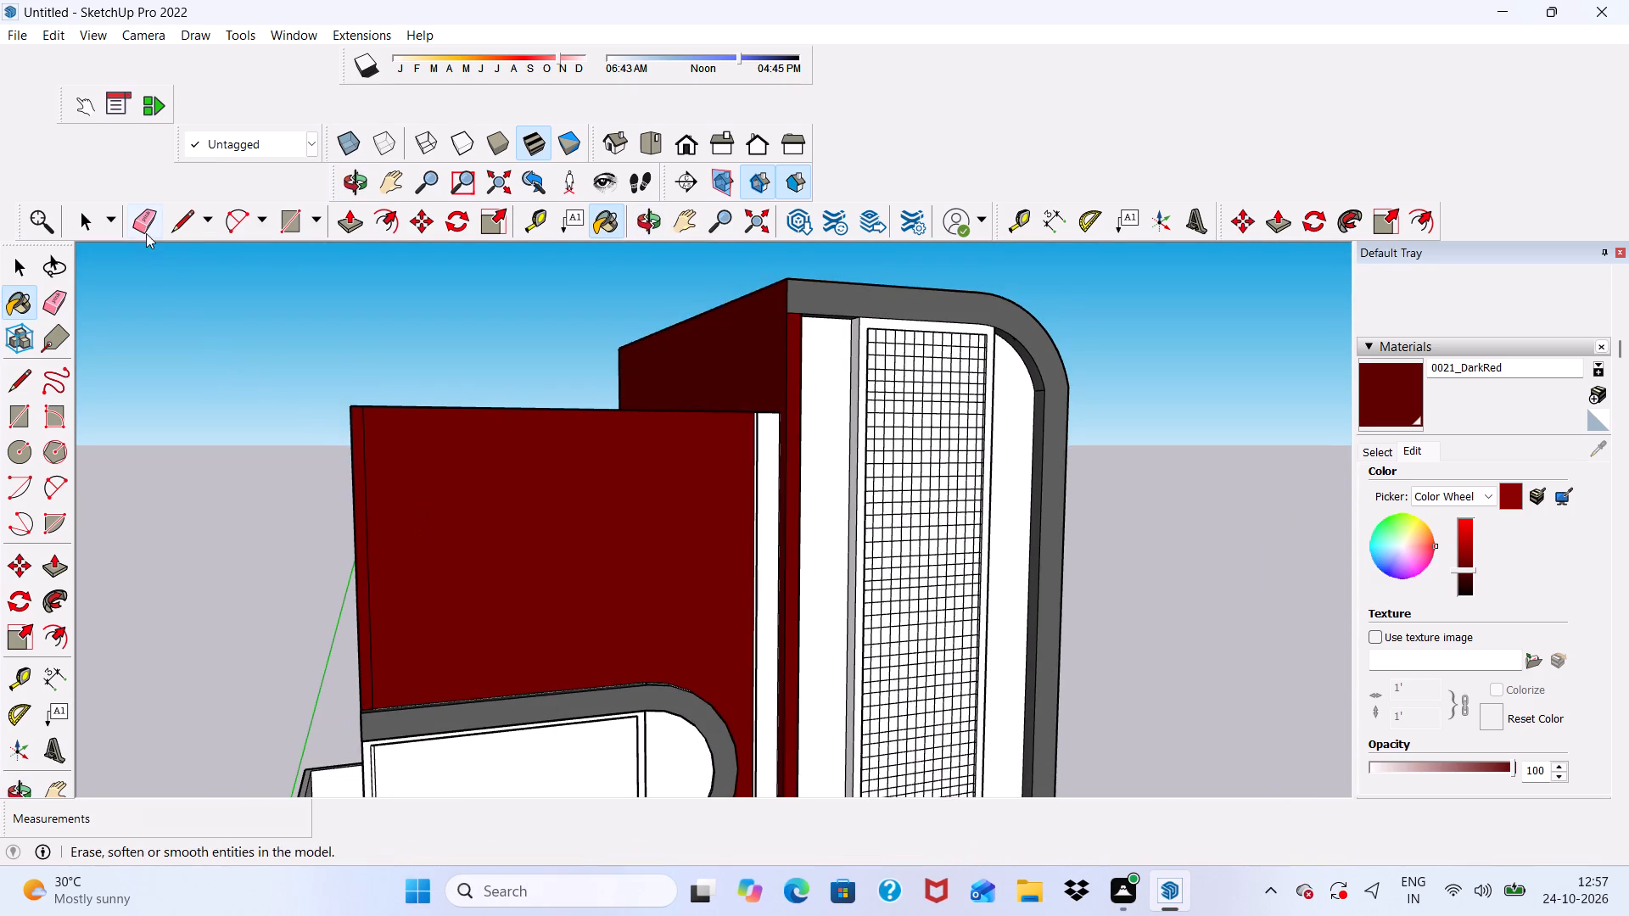
pyautogui.click(138, 225)
pyautogui.scroll(6, 321, 485)
pyautogui.moveTo(394, 550); pyautogui.dragTo(402, 560)
# Examine the painted facade up close and the whole building from the front, below and above.
pyautogui.scroll(-10, 368, 488)
pyautogui.moveTo(714, 584); pyautogui.dragTo(467, 596, button='middle')
pyautogui.scroll(1, 523, 561)
pyautogui.scroll(-3, 551, 539)
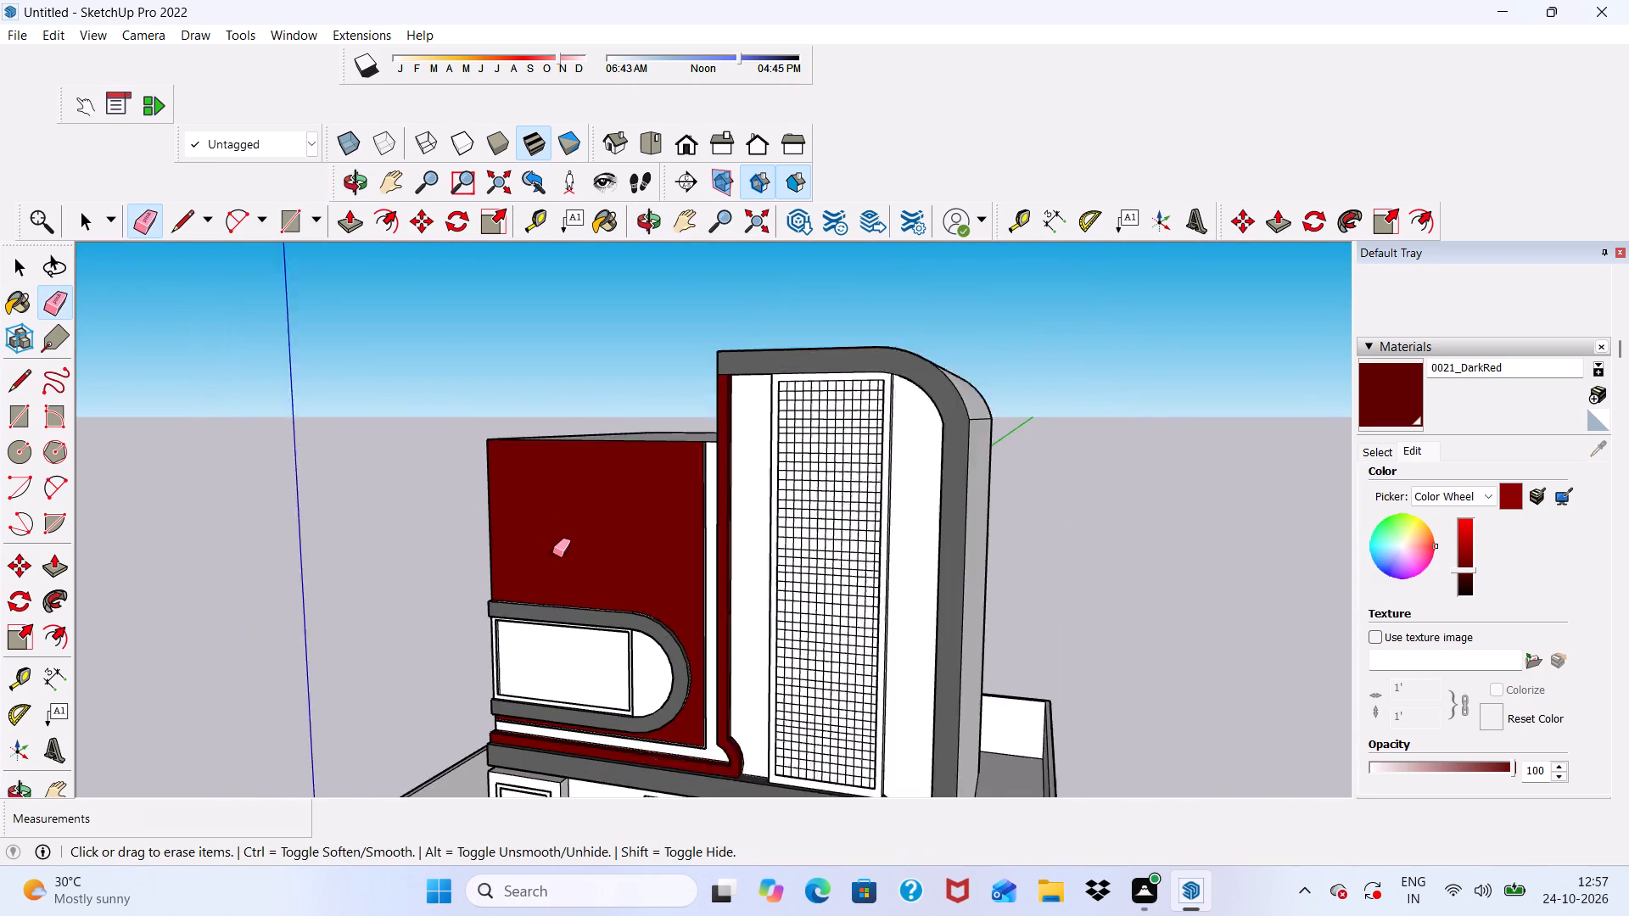
pyautogui.scroll(-1, 552, 553)
pyautogui.moveTo(563, 688); pyautogui.dragTo(585, 583, button='middle')
pyautogui.scroll(-4, 585, 586)
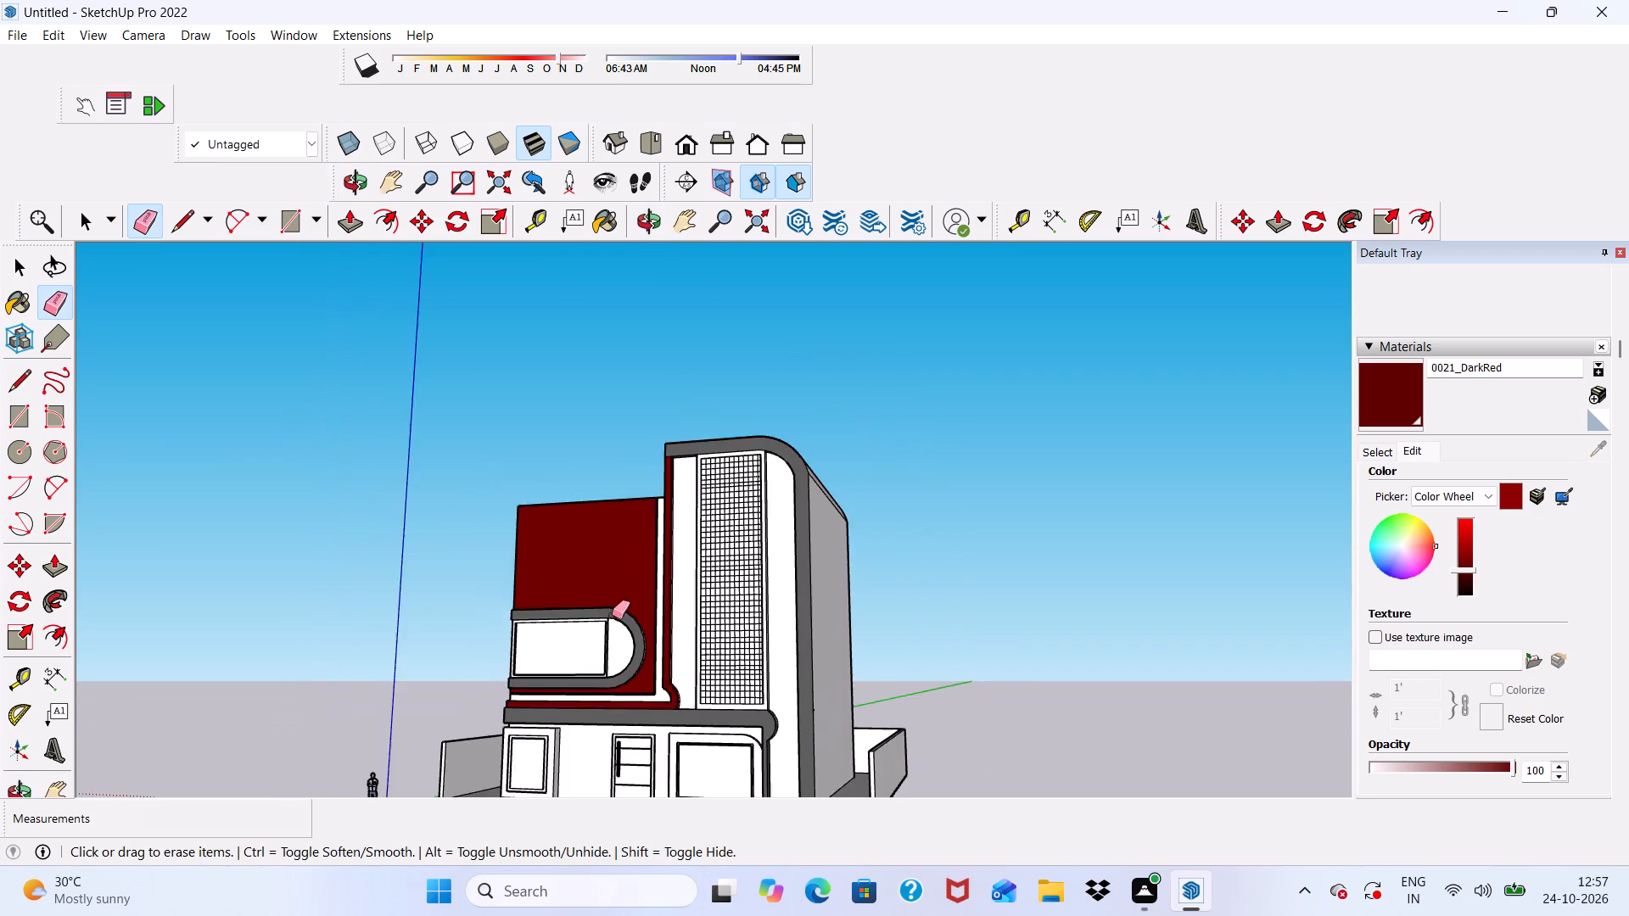
pyautogui.scroll(13, 613, 616)
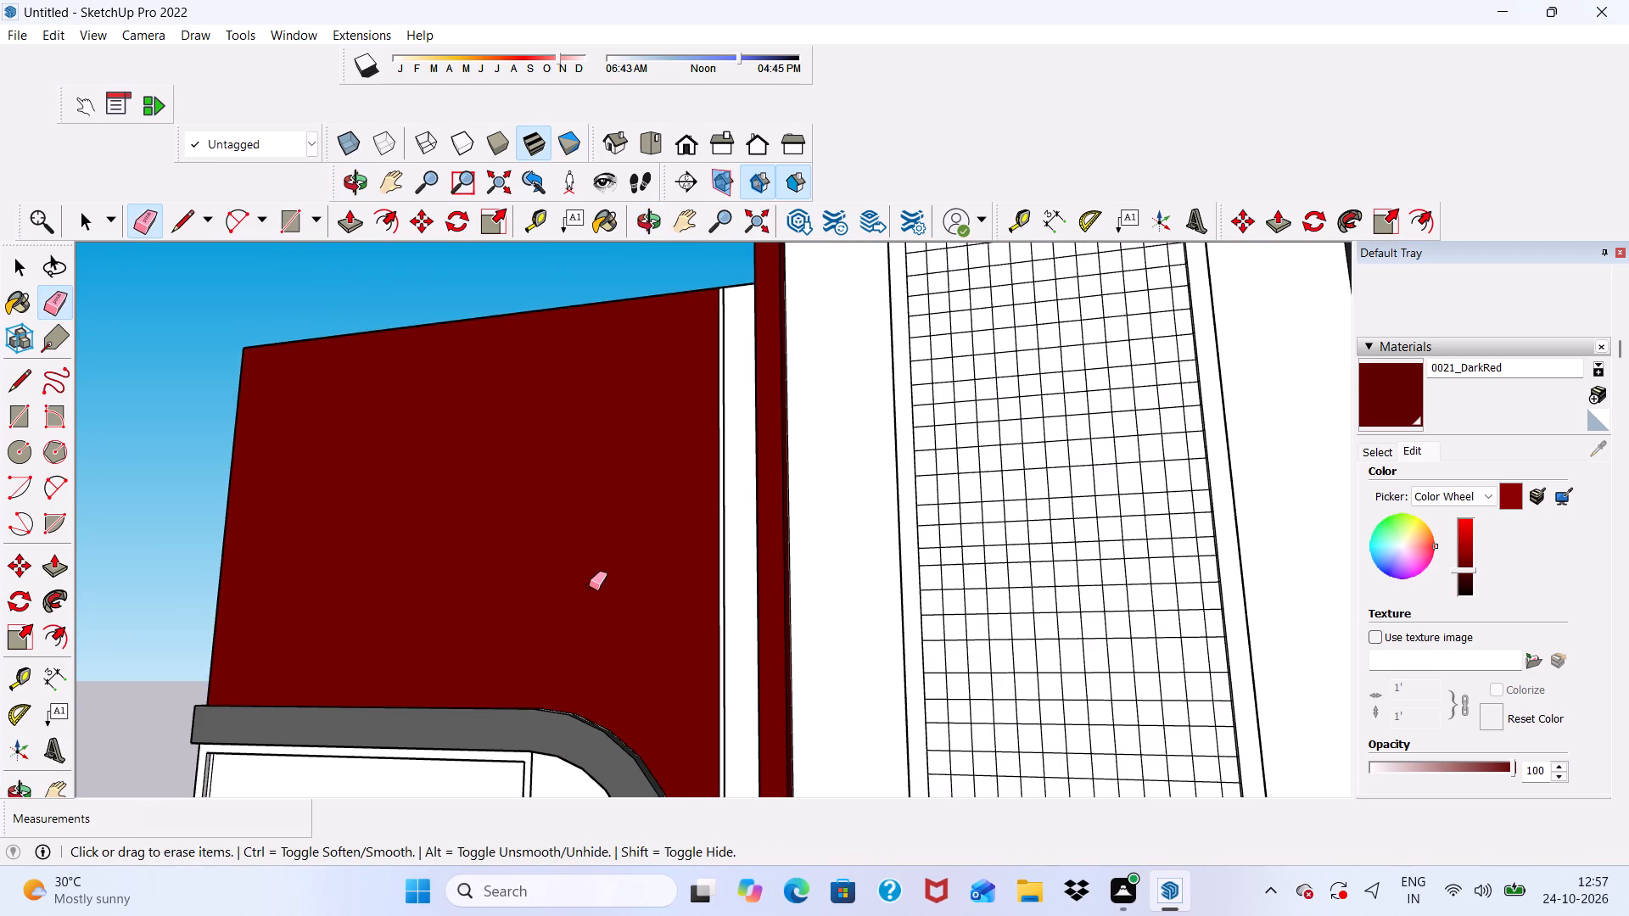
pyautogui.press('space')
pyautogui.scroll(3, 588, 587)
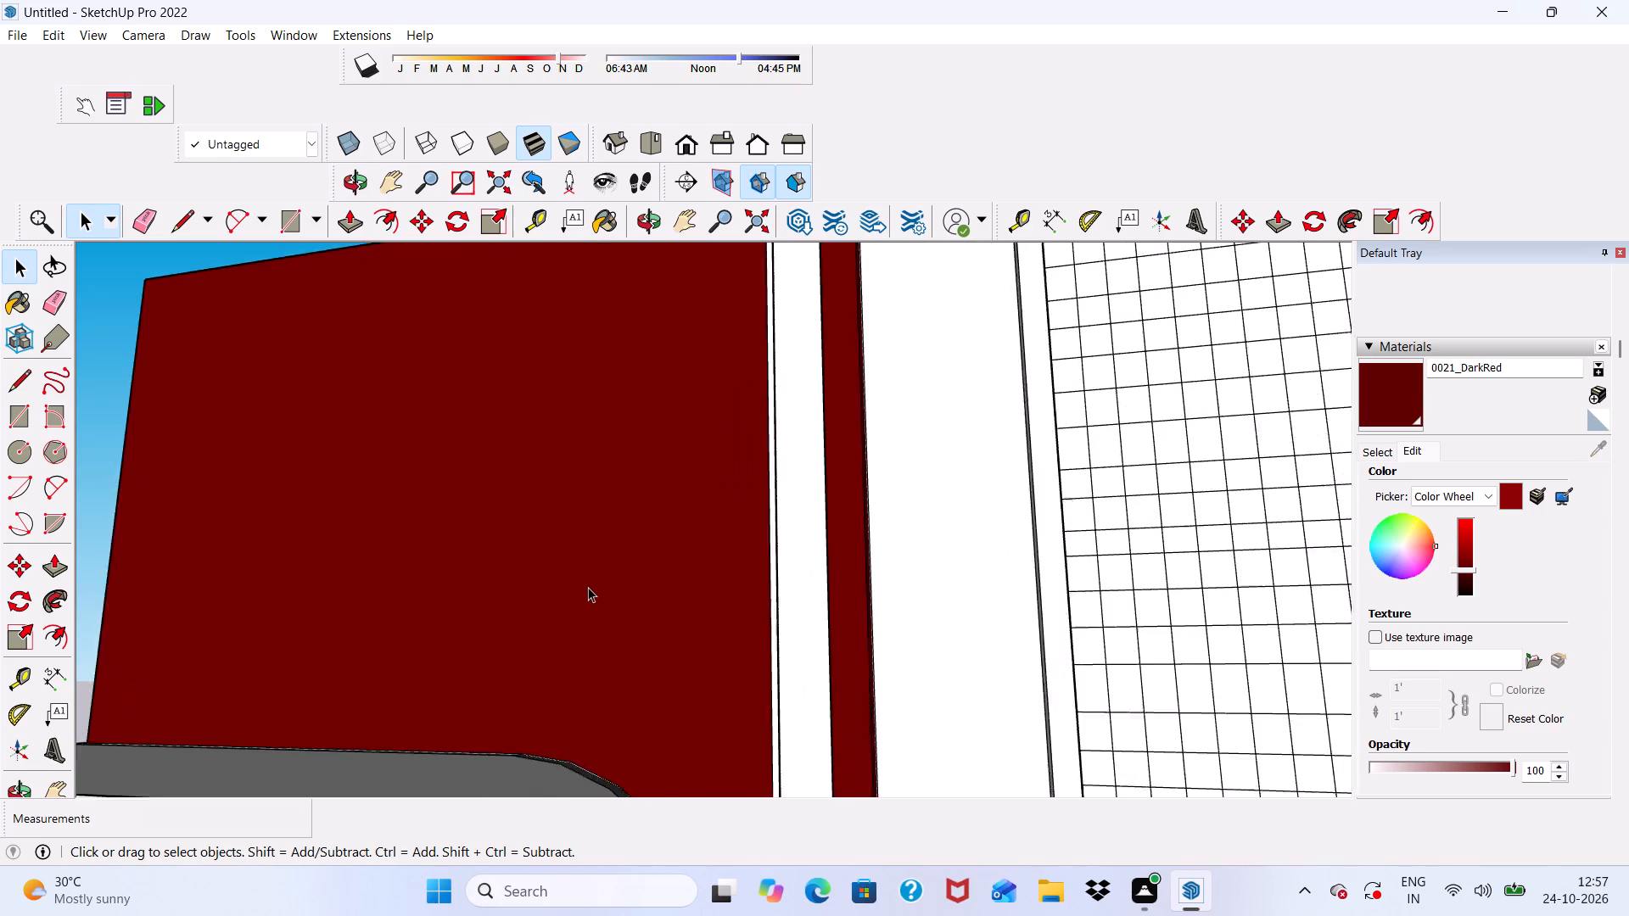
pyautogui.scroll(1, 588, 587)
pyautogui.scroll(-4, 590, 585)
pyautogui.scroll(-3, 795, 248)
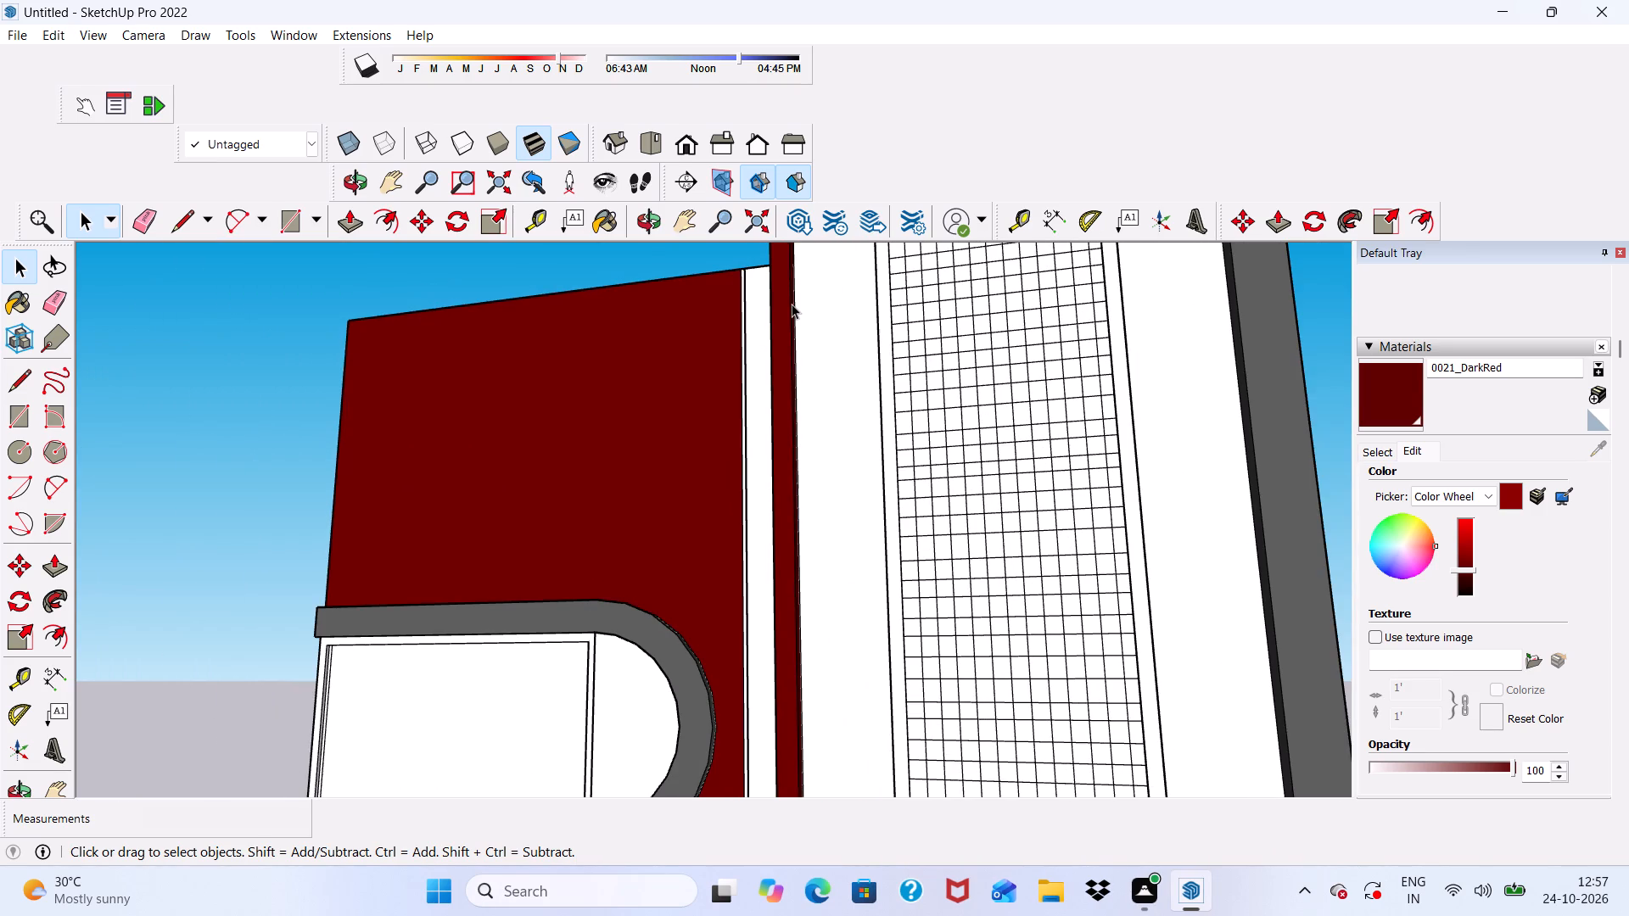
pyautogui.scroll(-2, 715, 295)
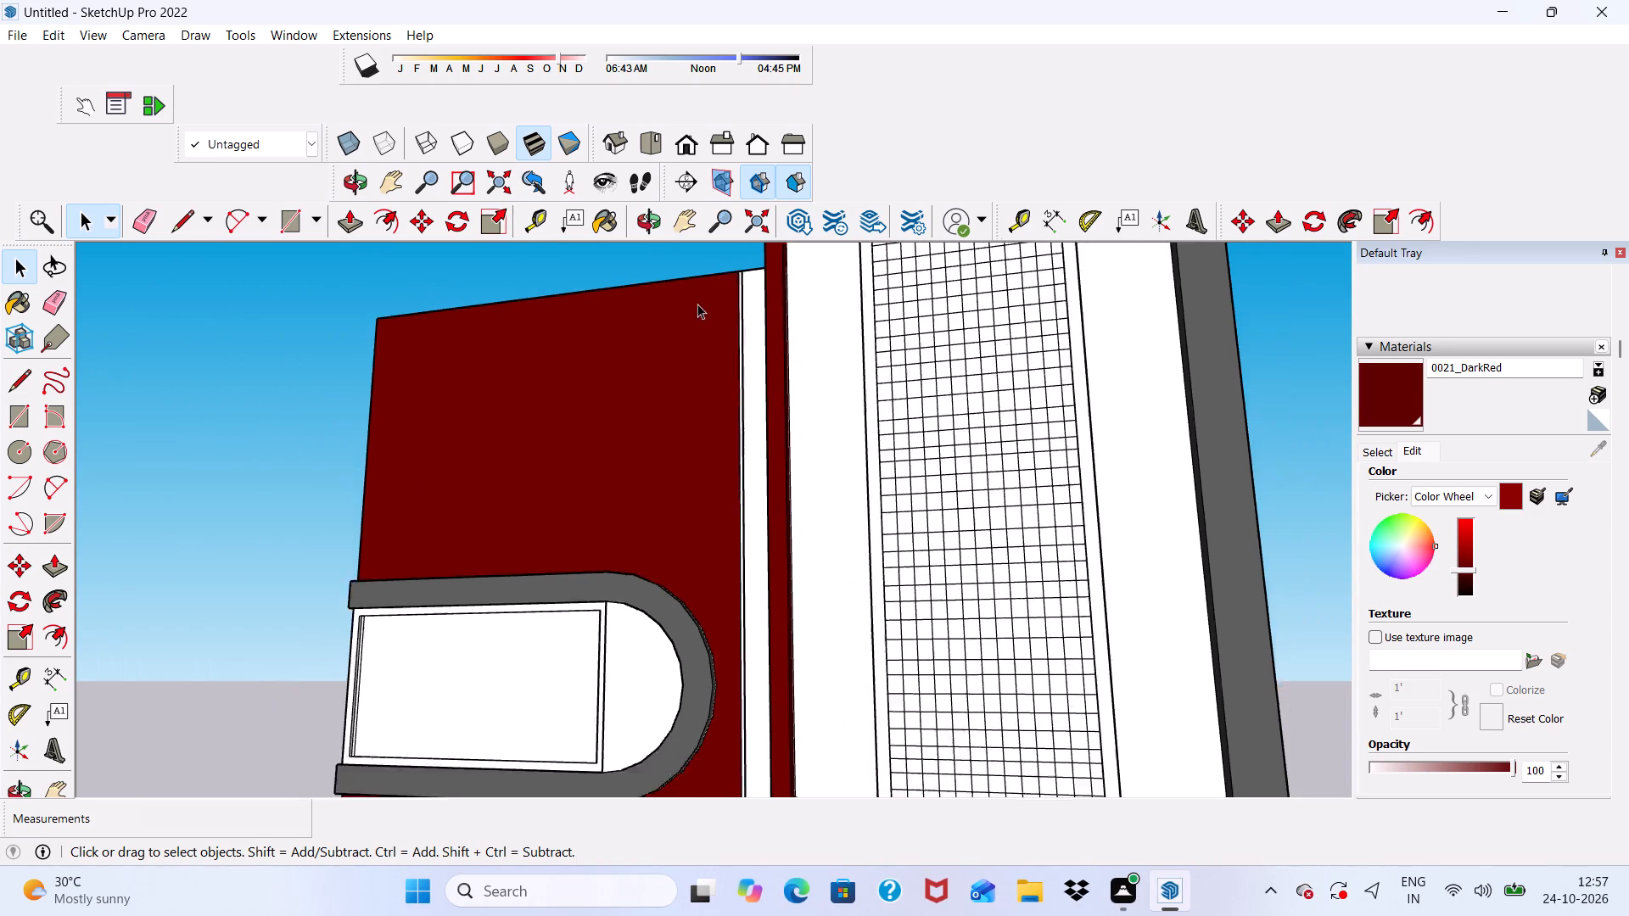
pyautogui.scroll(-2, 697, 304)
pyautogui.moveTo(699, 416); pyautogui.dragTo(635, 617, button='middle')
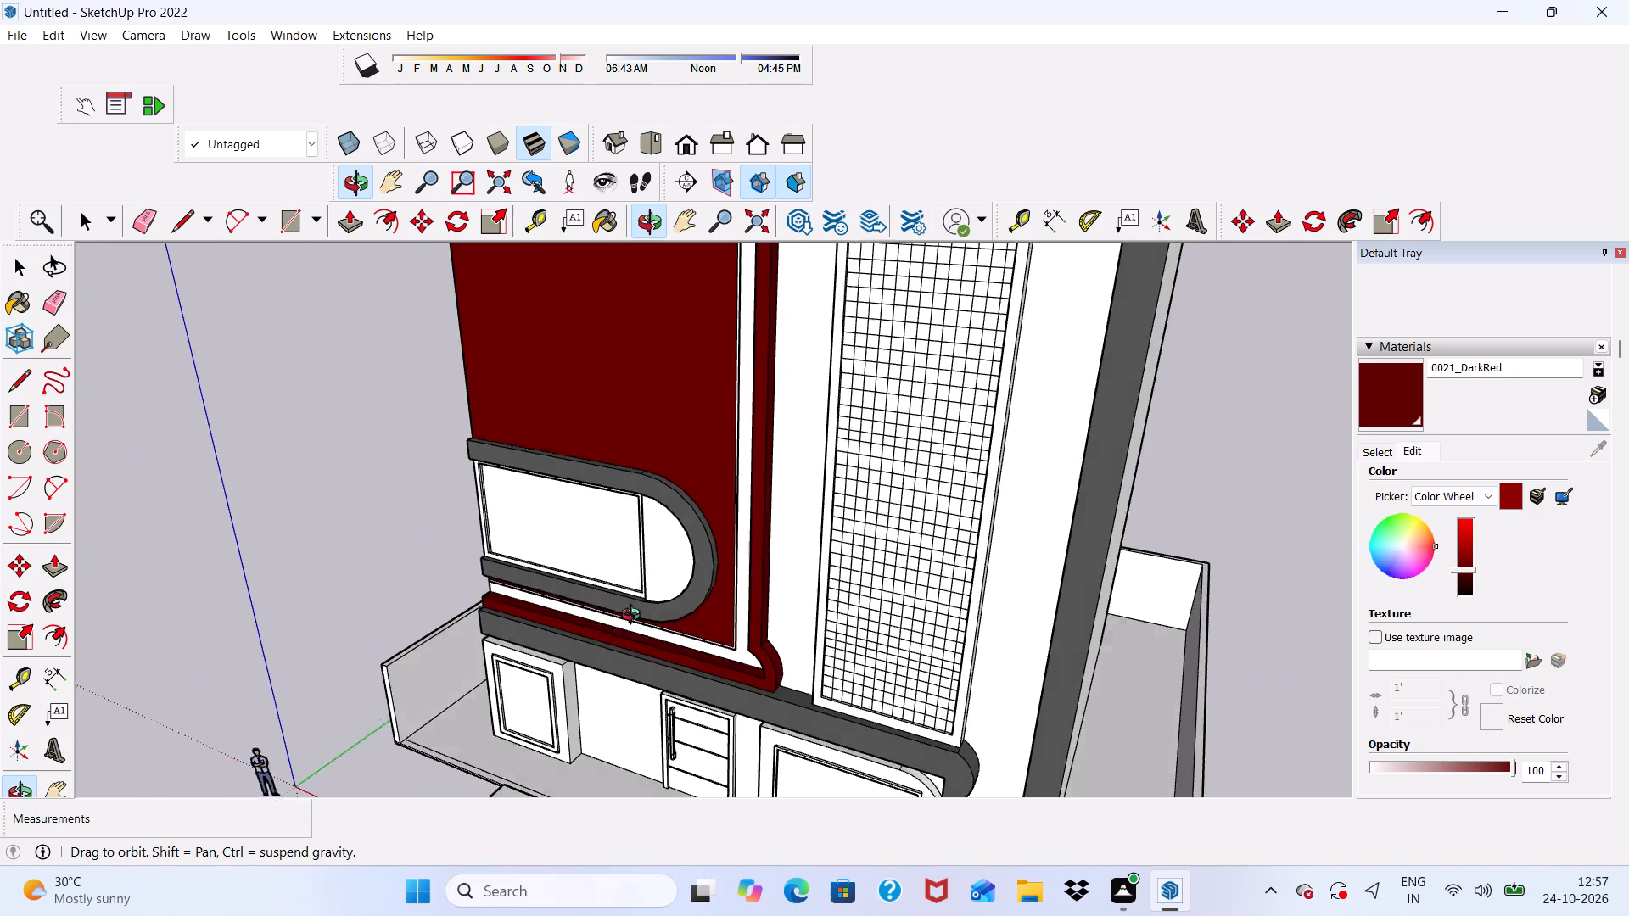
pyautogui.moveTo(635, 617); pyautogui.dragTo(853, 522, button='middle')
pyautogui.scroll(1, 867, 502)
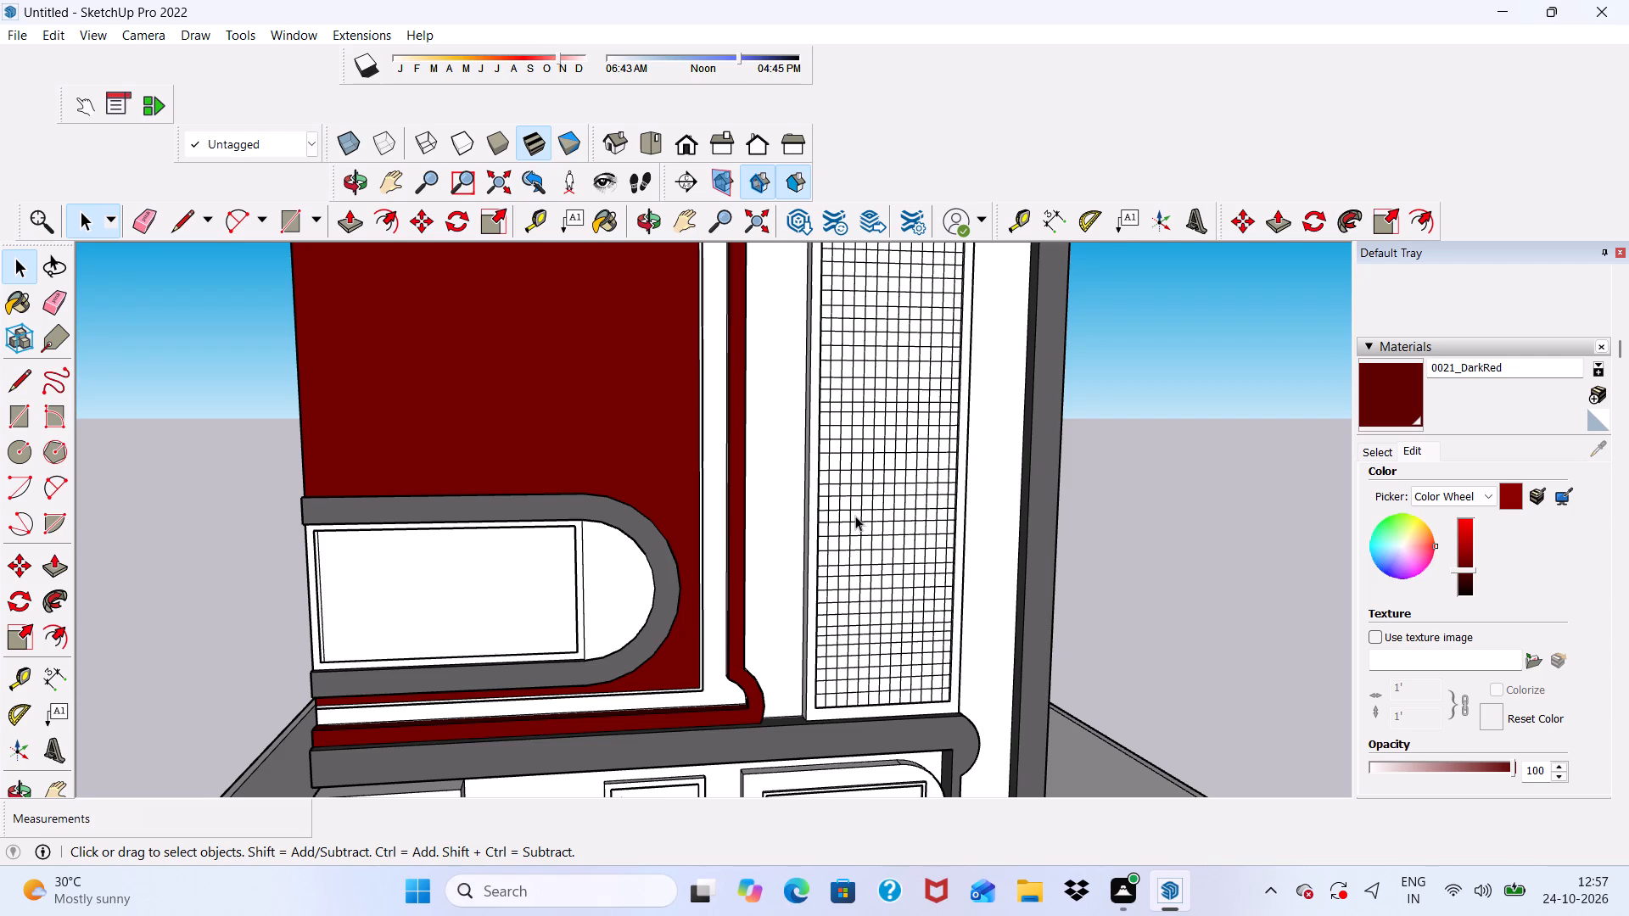
pyautogui.scroll(-5, 530, 444)
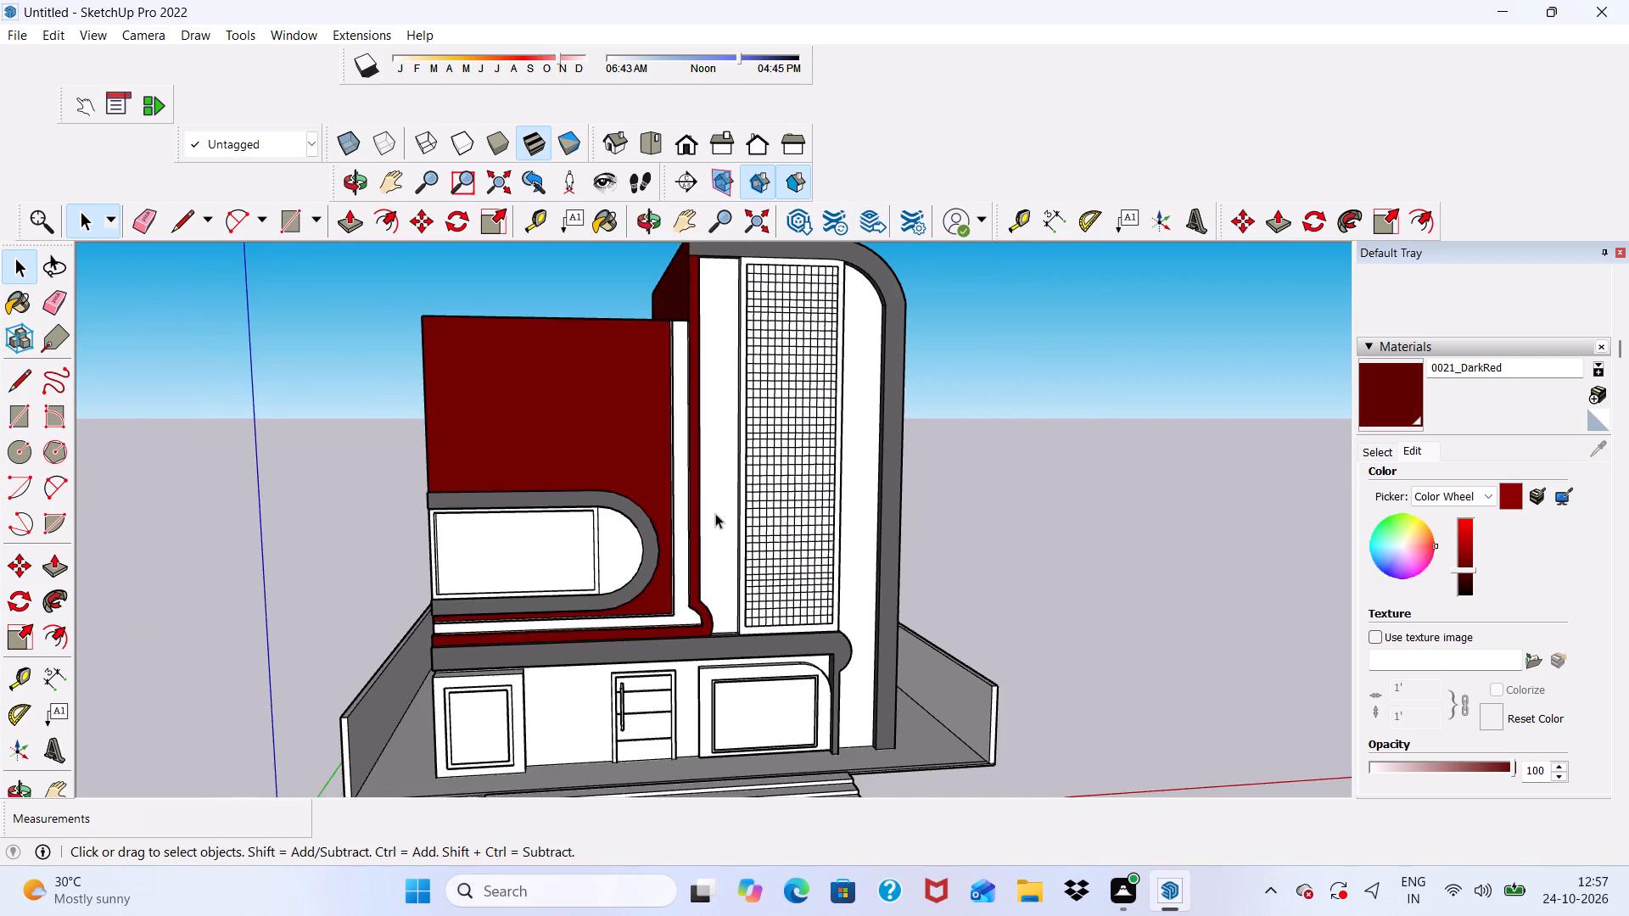
pyautogui.moveTo(715, 513); pyautogui.dragTo(516, 588, button='middle')
pyautogui.scroll(4, 518, 551)
pyautogui.scroll(-4, 581, 401)
pyautogui.moveTo(639, 540); pyautogui.dragTo(842, 356, button='middle')
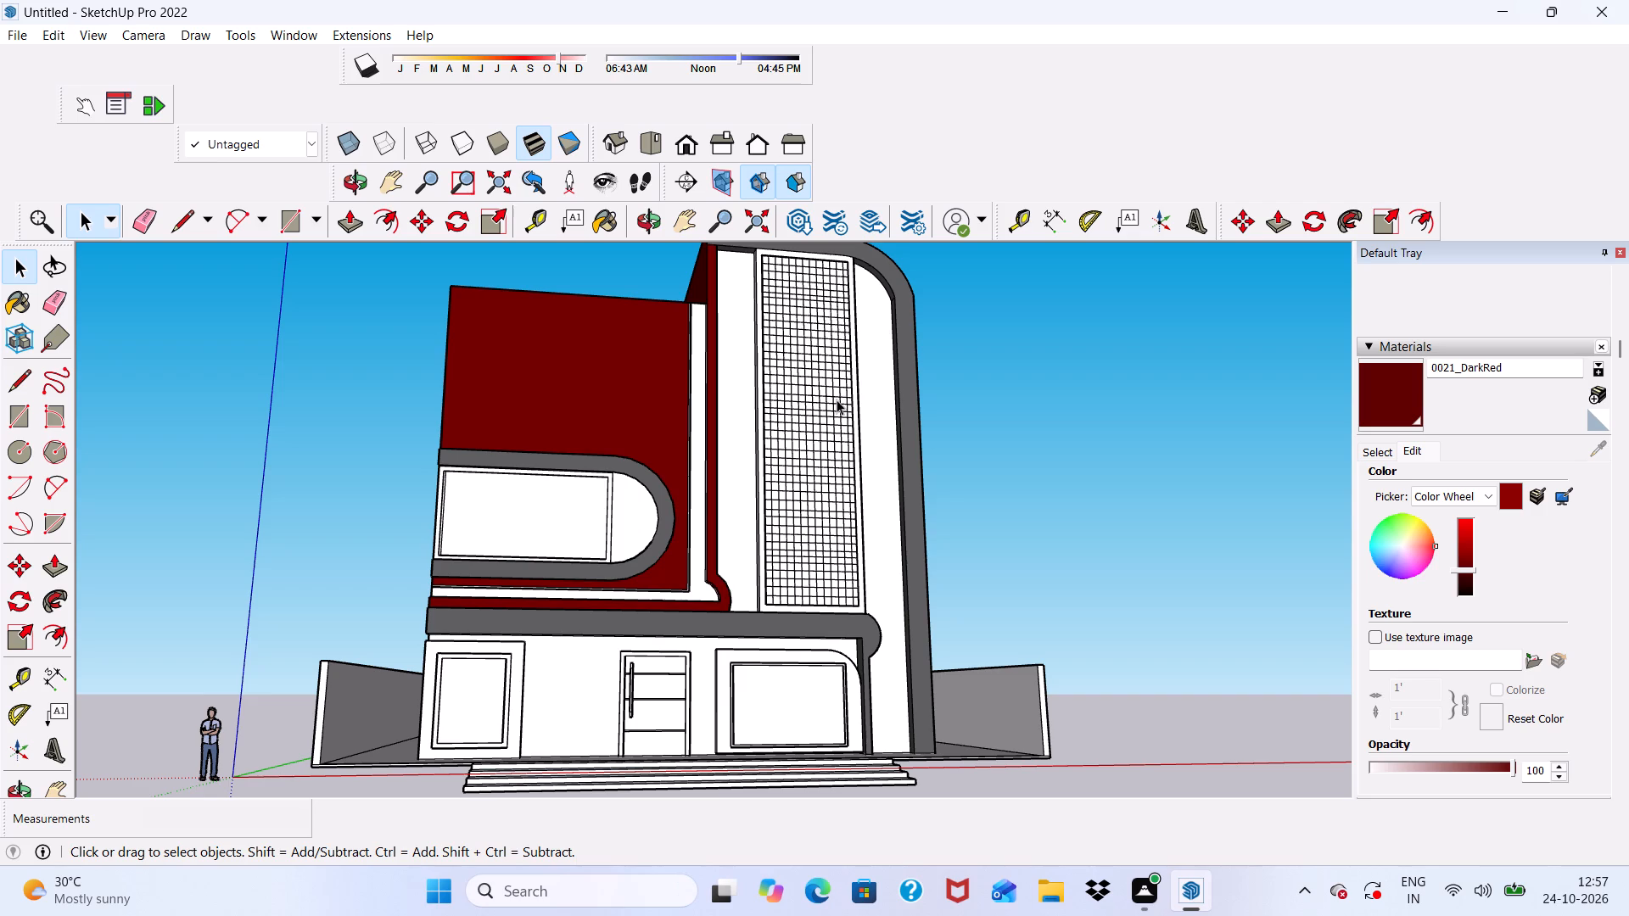
pyautogui.scroll(-1, 790, 427)
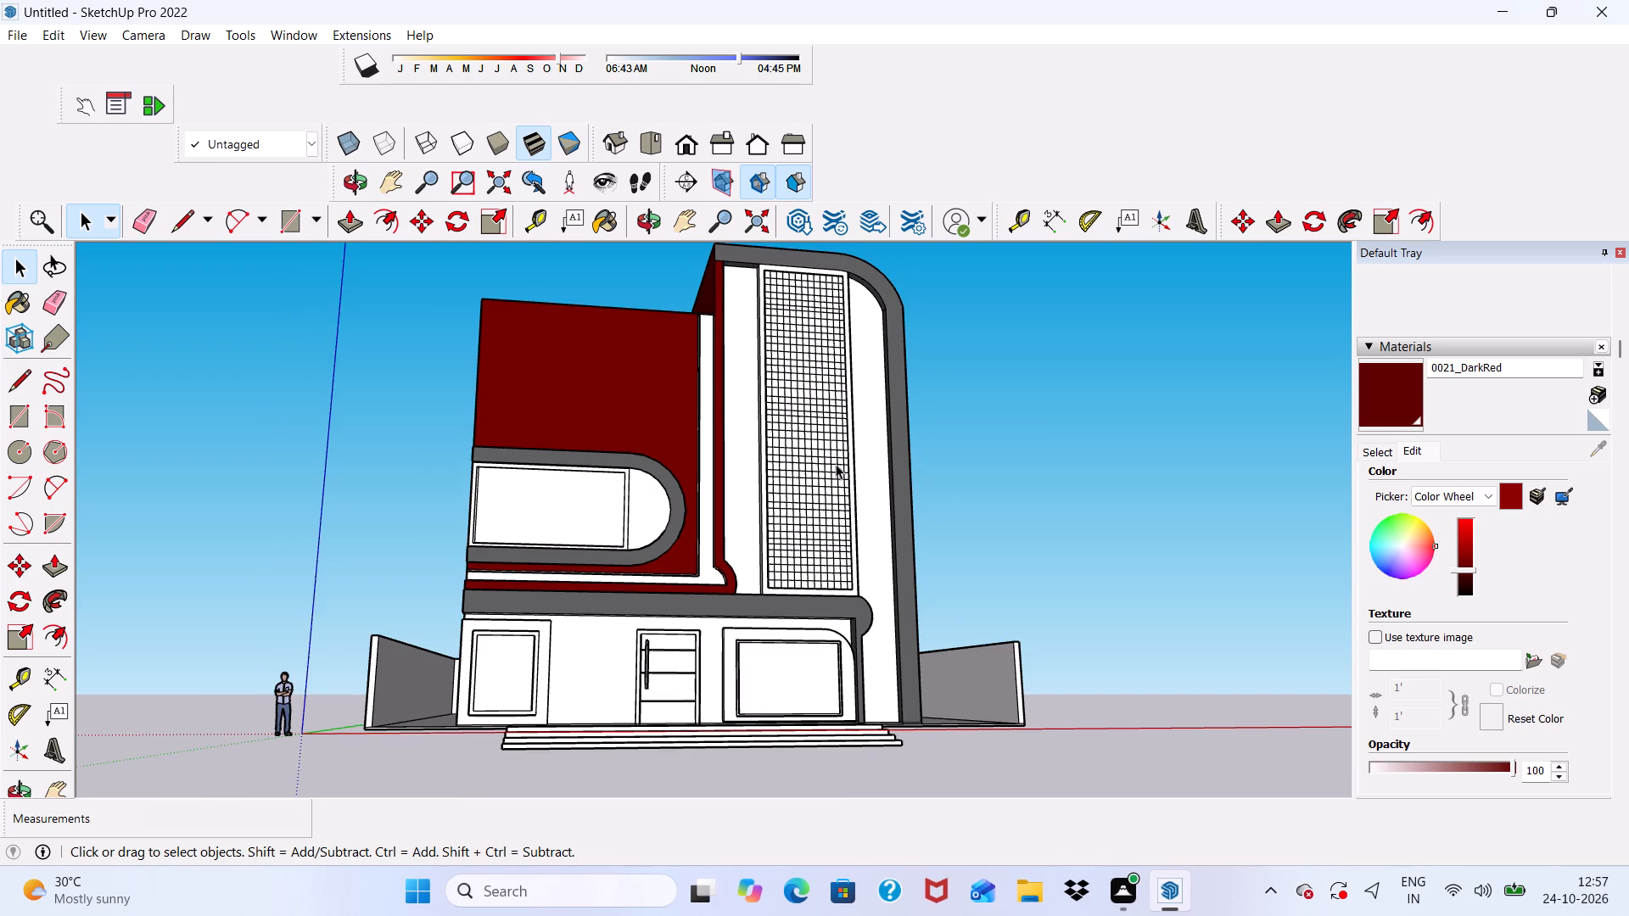
pyautogui.scroll(-4, 829, 464)
pyautogui.scroll(-3, 651, 447)
pyautogui.scroll(1, 560, 468)
pyautogui.moveTo(560, 467); pyautogui.dragTo(676, 370, button='middle')
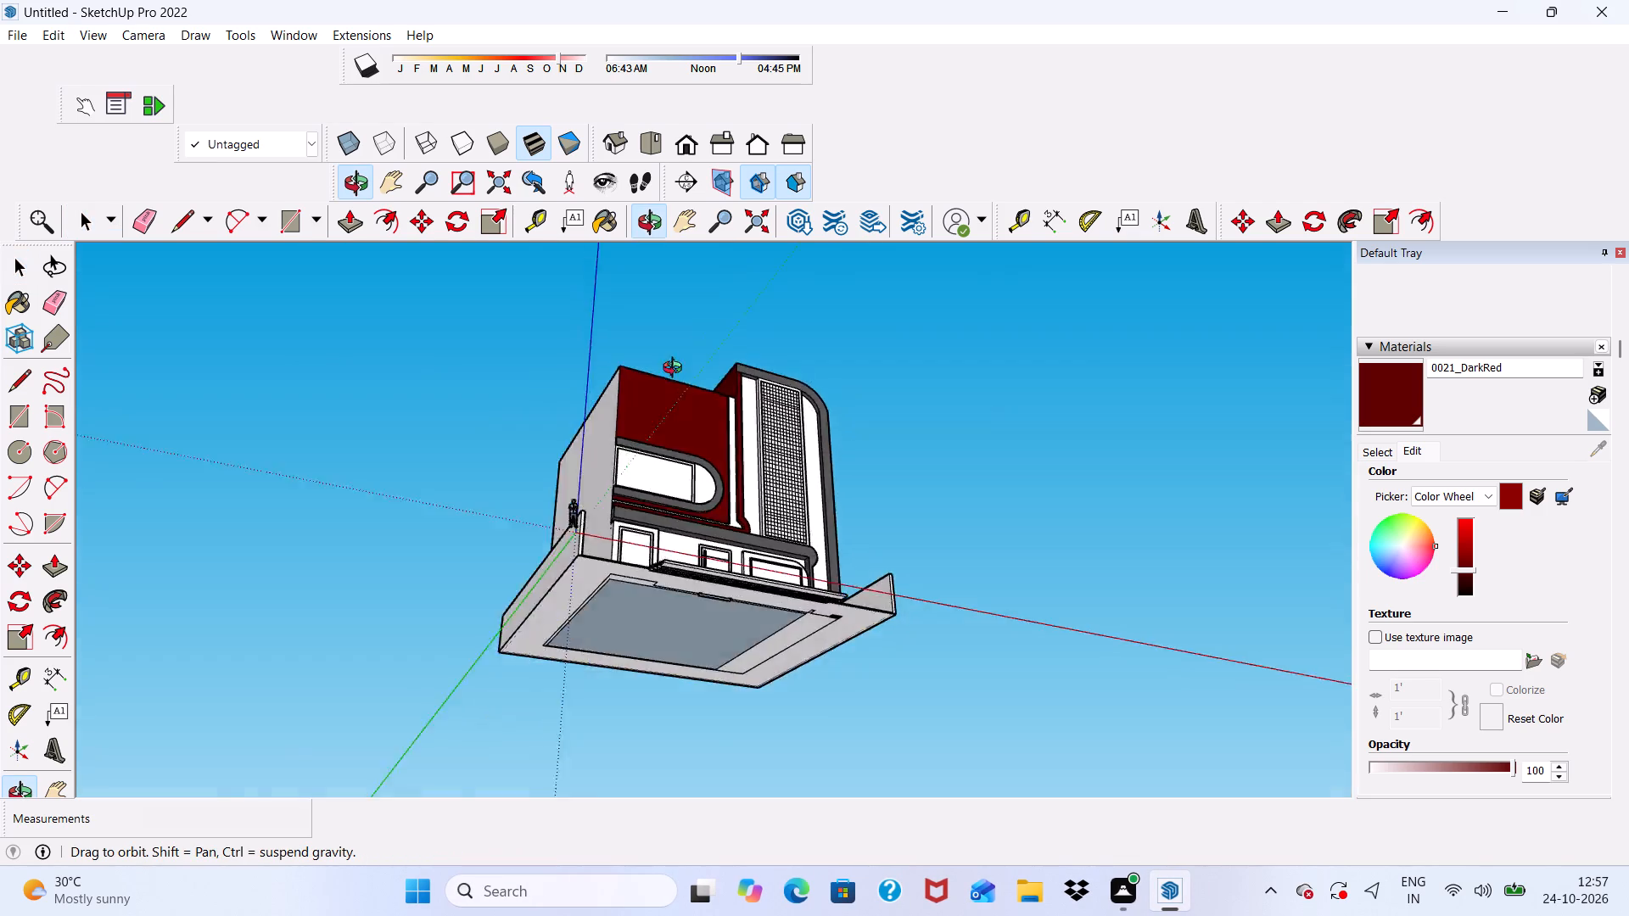
pyautogui.moveTo(676, 370); pyautogui.dragTo(609, 640, button='middle')
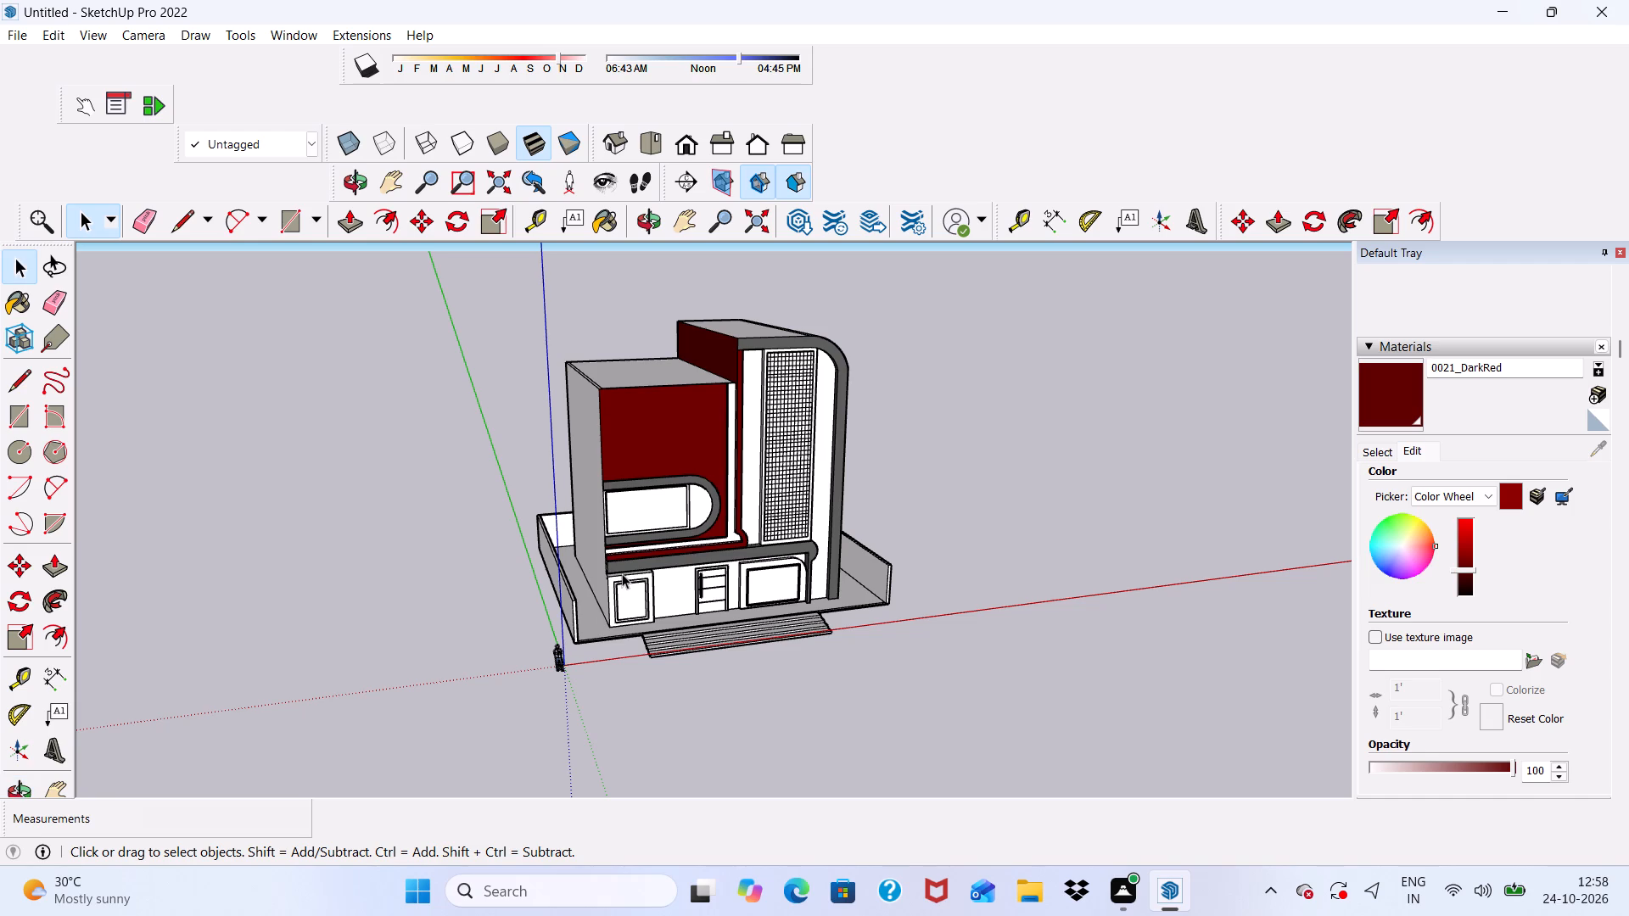
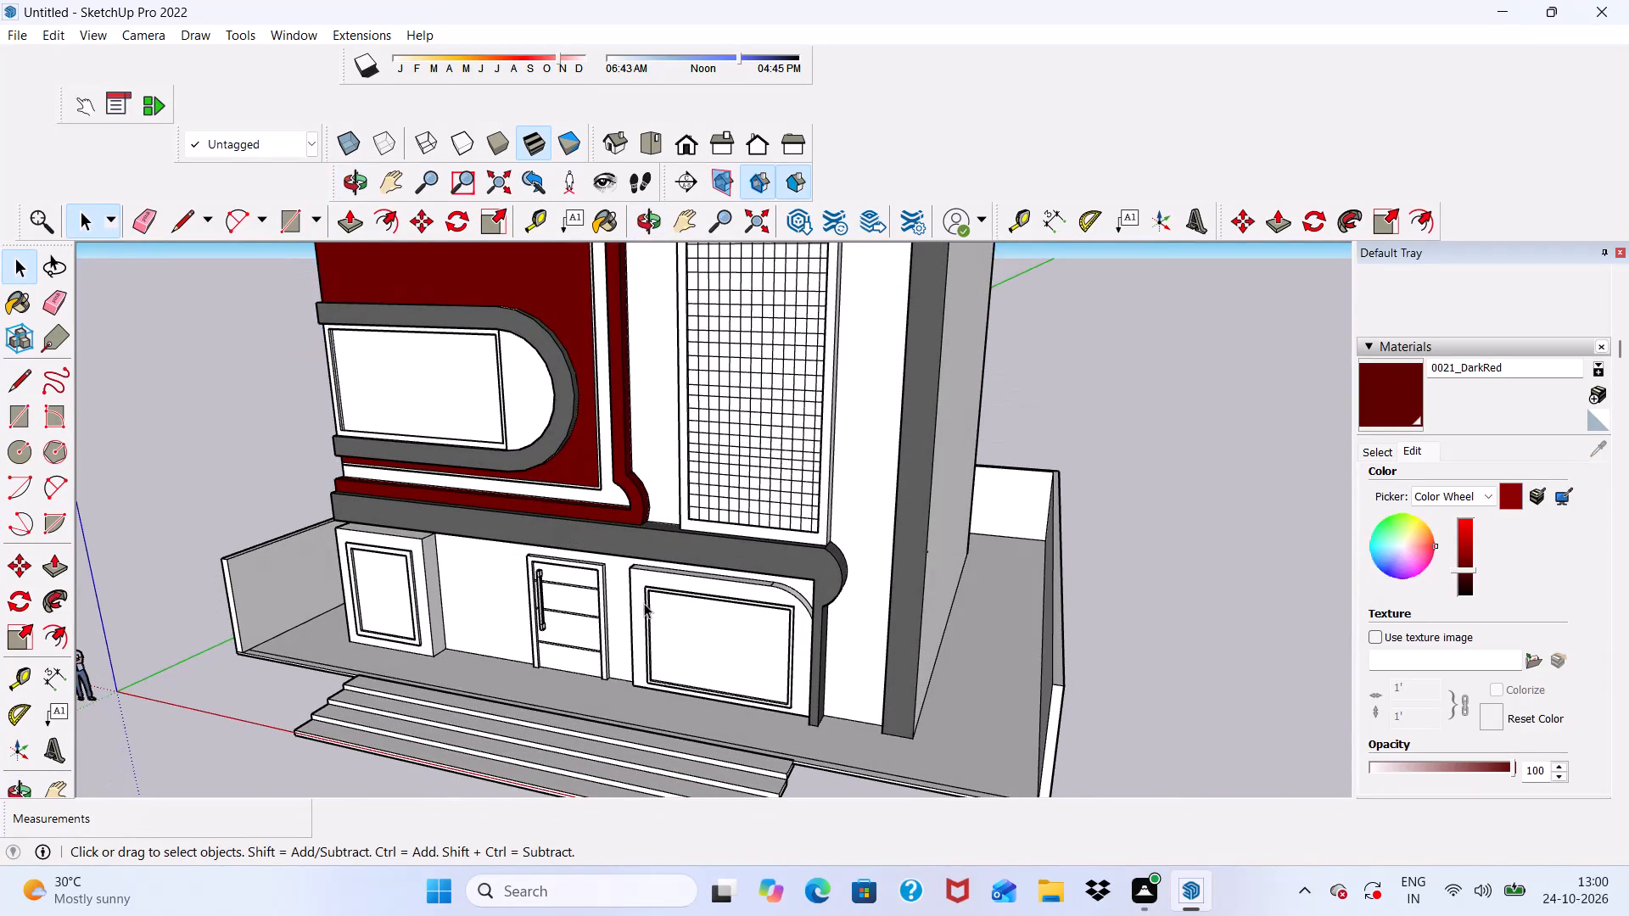
# Paint the front face of the tall grid window's frame with 0021_DarkRed.
pyautogui.scroll(2, 647, 609)
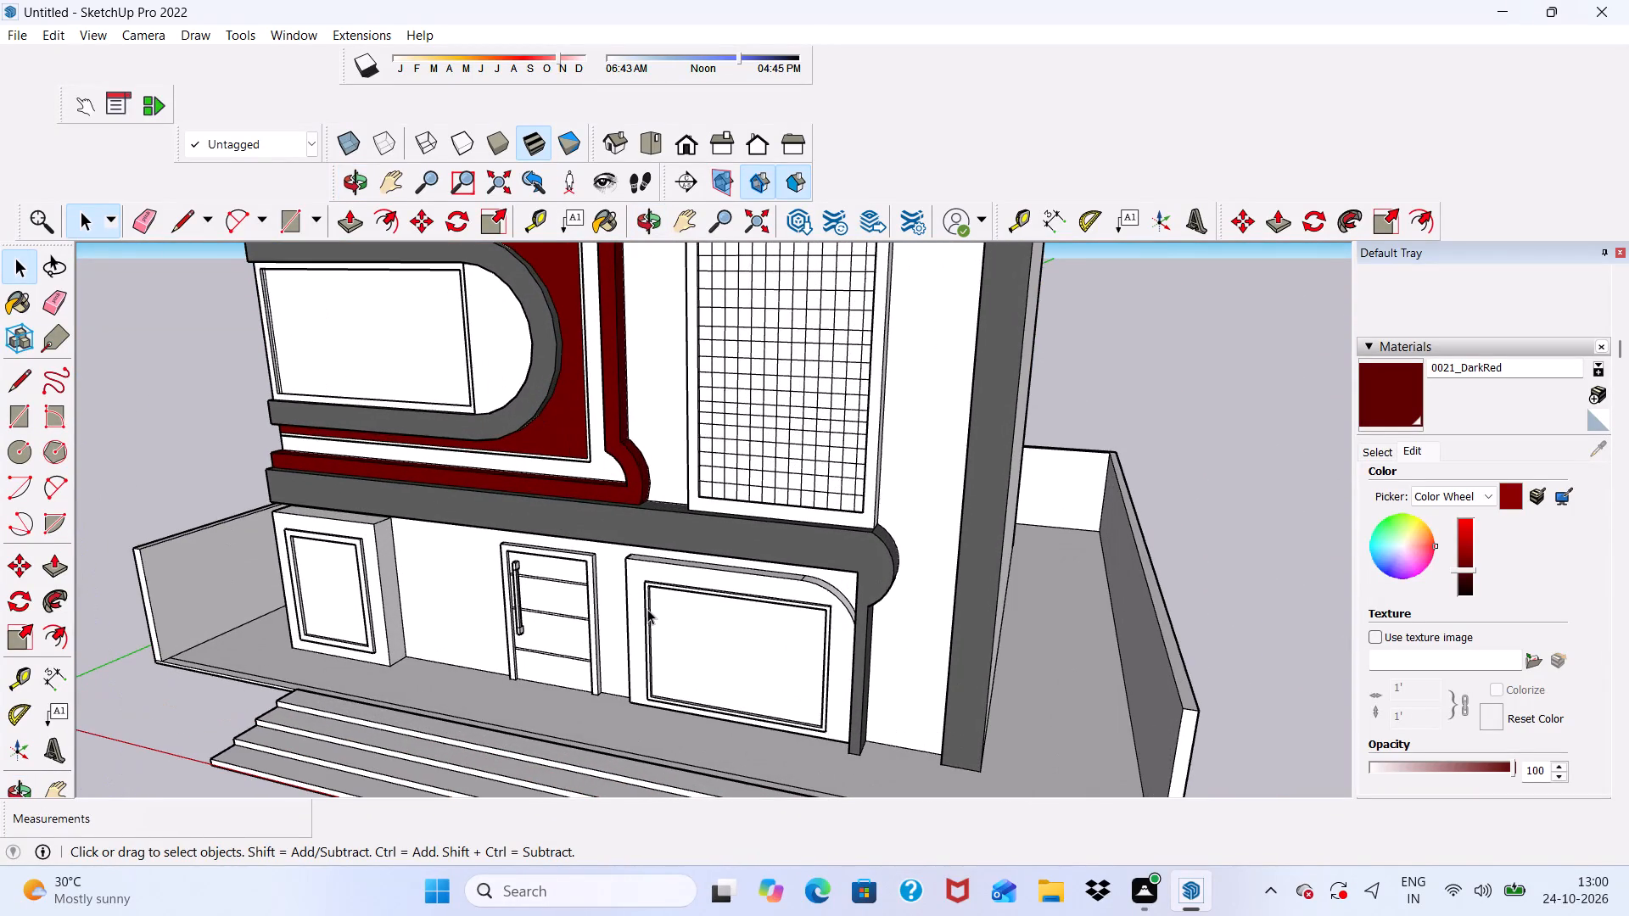
pyautogui.scroll(3, 648, 609)
pyautogui.scroll(-5, 648, 609)
pyautogui.moveTo(606, 592); pyautogui.dragTo(570, 610, button='middle')
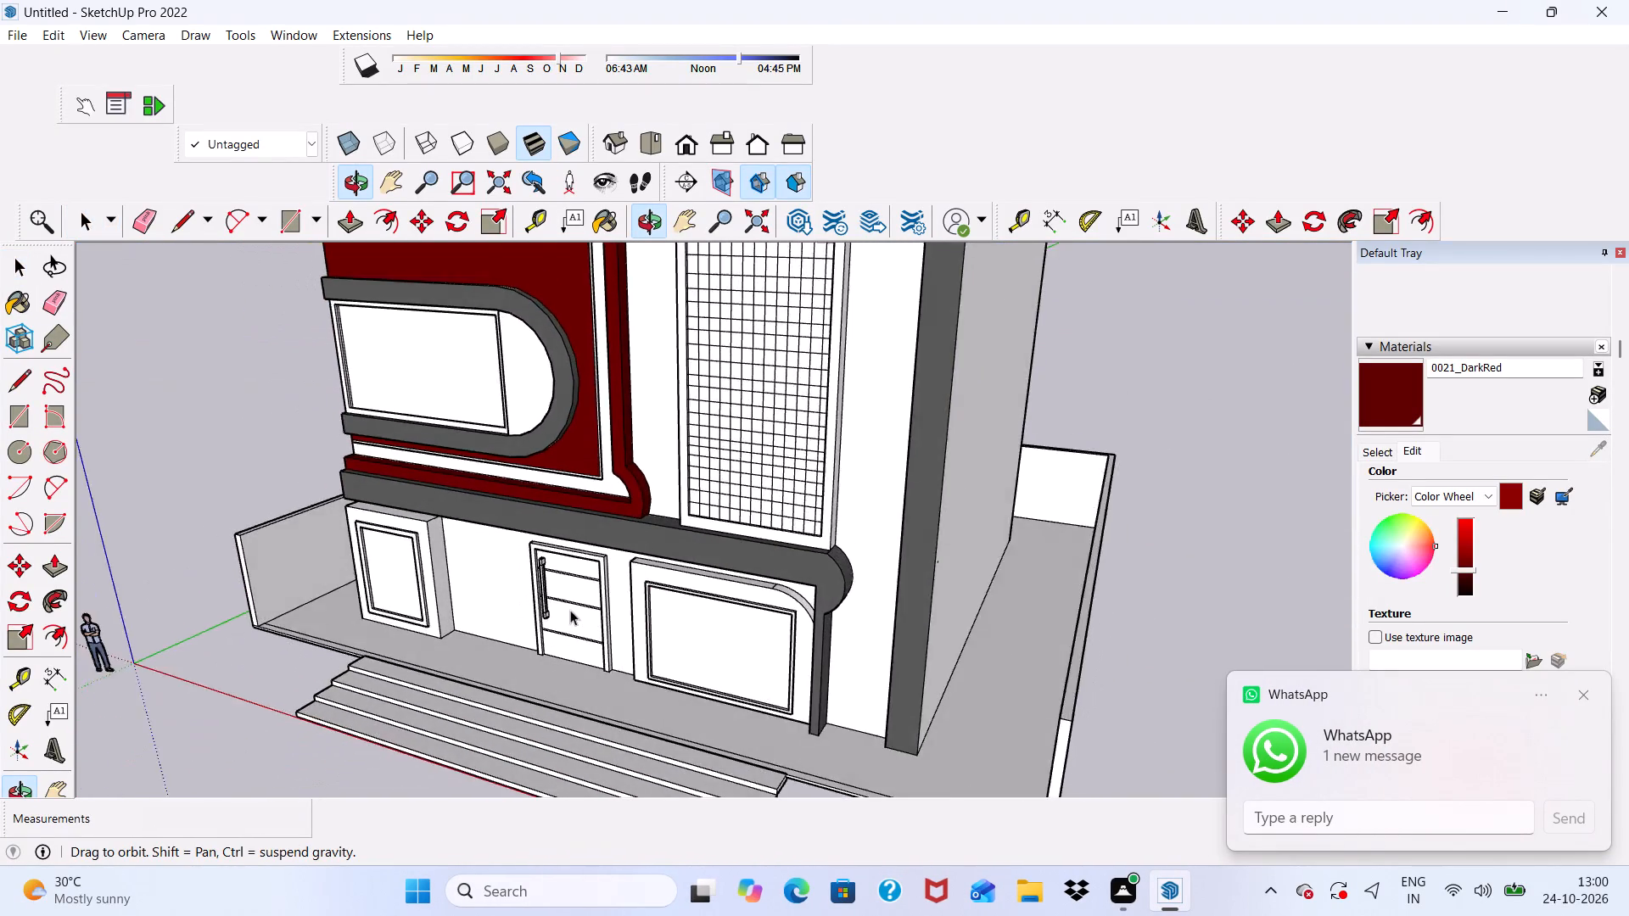
pyautogui.moveTo(570, 610); pyautogui.dragTo(574, 613, button='middle')
pyautogui.scroll(2, 556, 562)
pyautogui.scroll(-5, 556, 527)
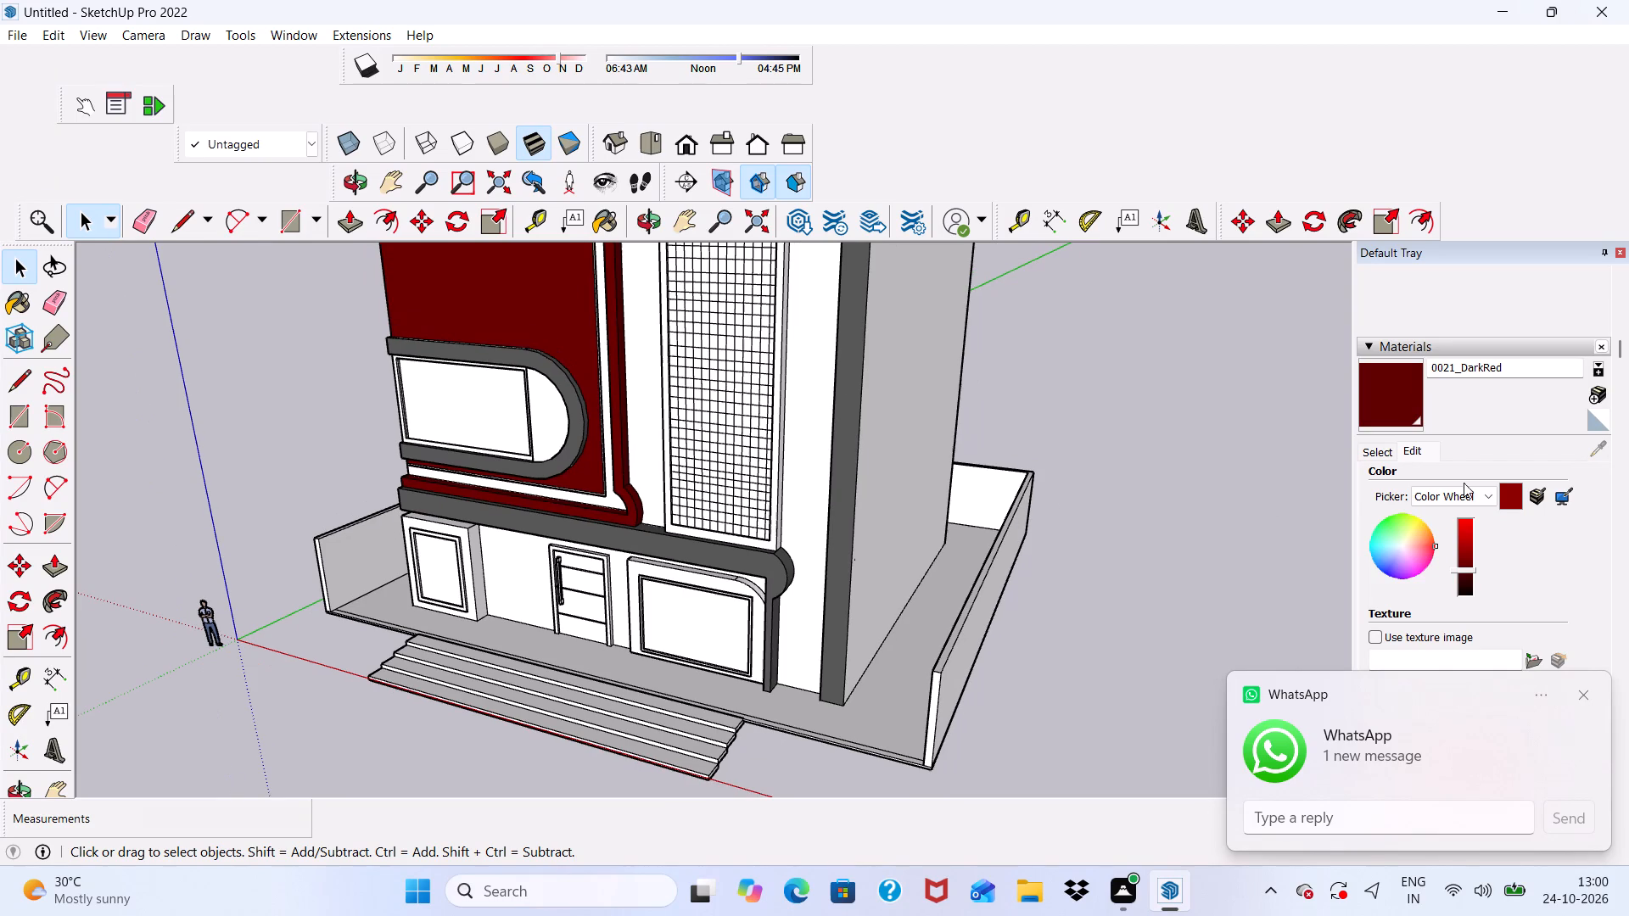
pyautogui.click(1380, 397)
pyautogui.scroll(9, 768, 500)
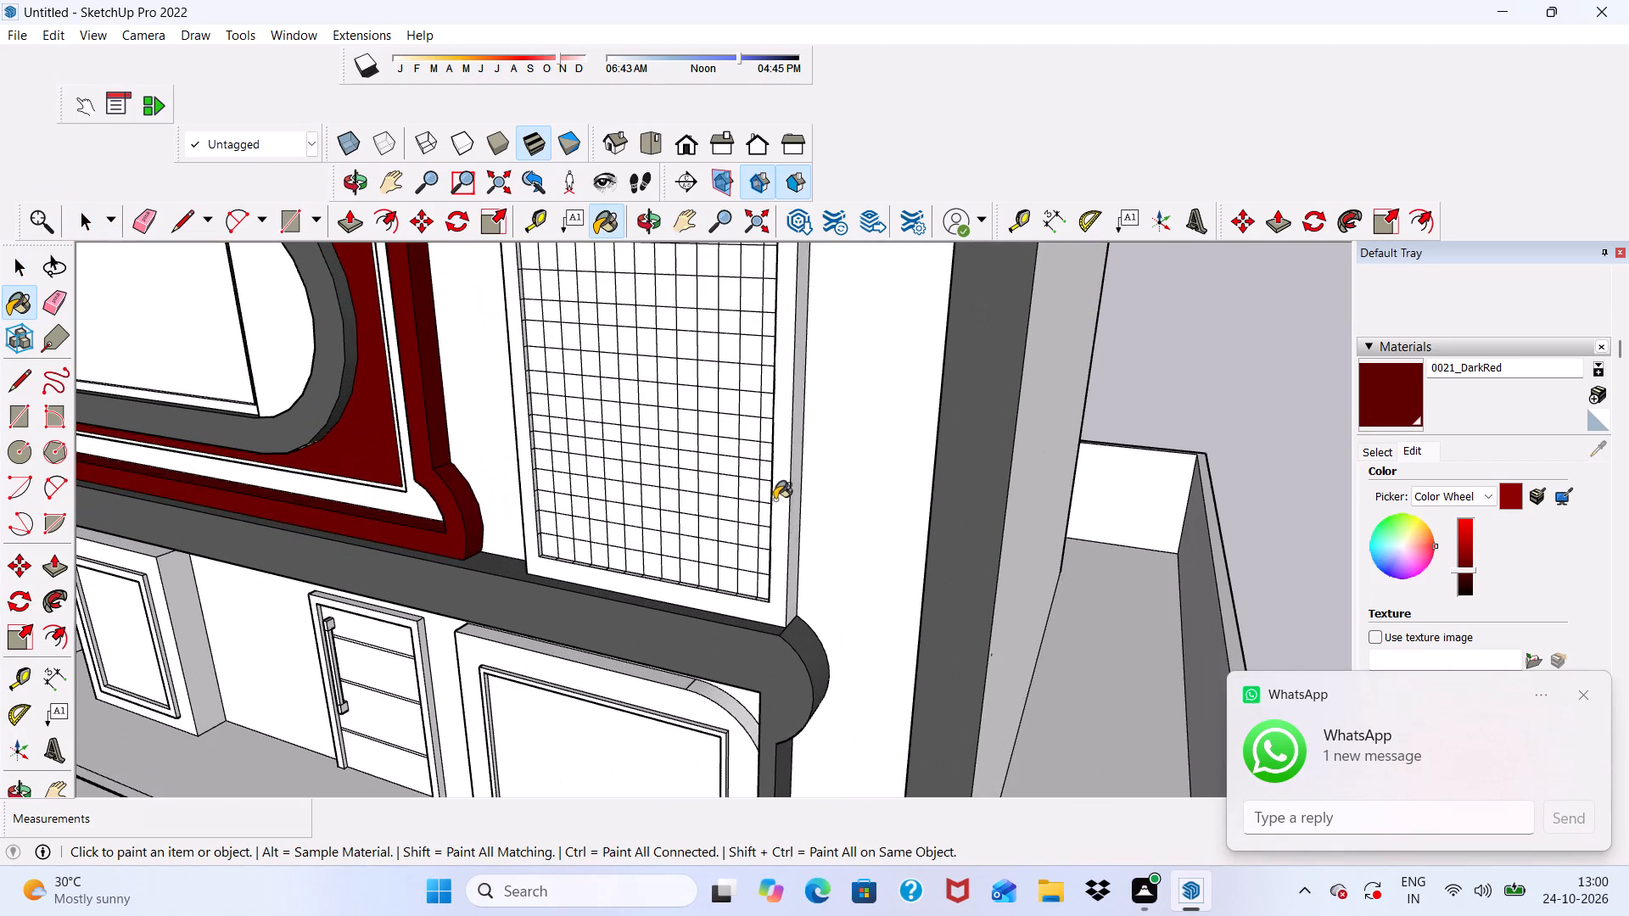
pyautogui.click(775, 500)
pyautogui.scroll(-7, 800, 511)
pyautogui.scroll(1, 779, 552)
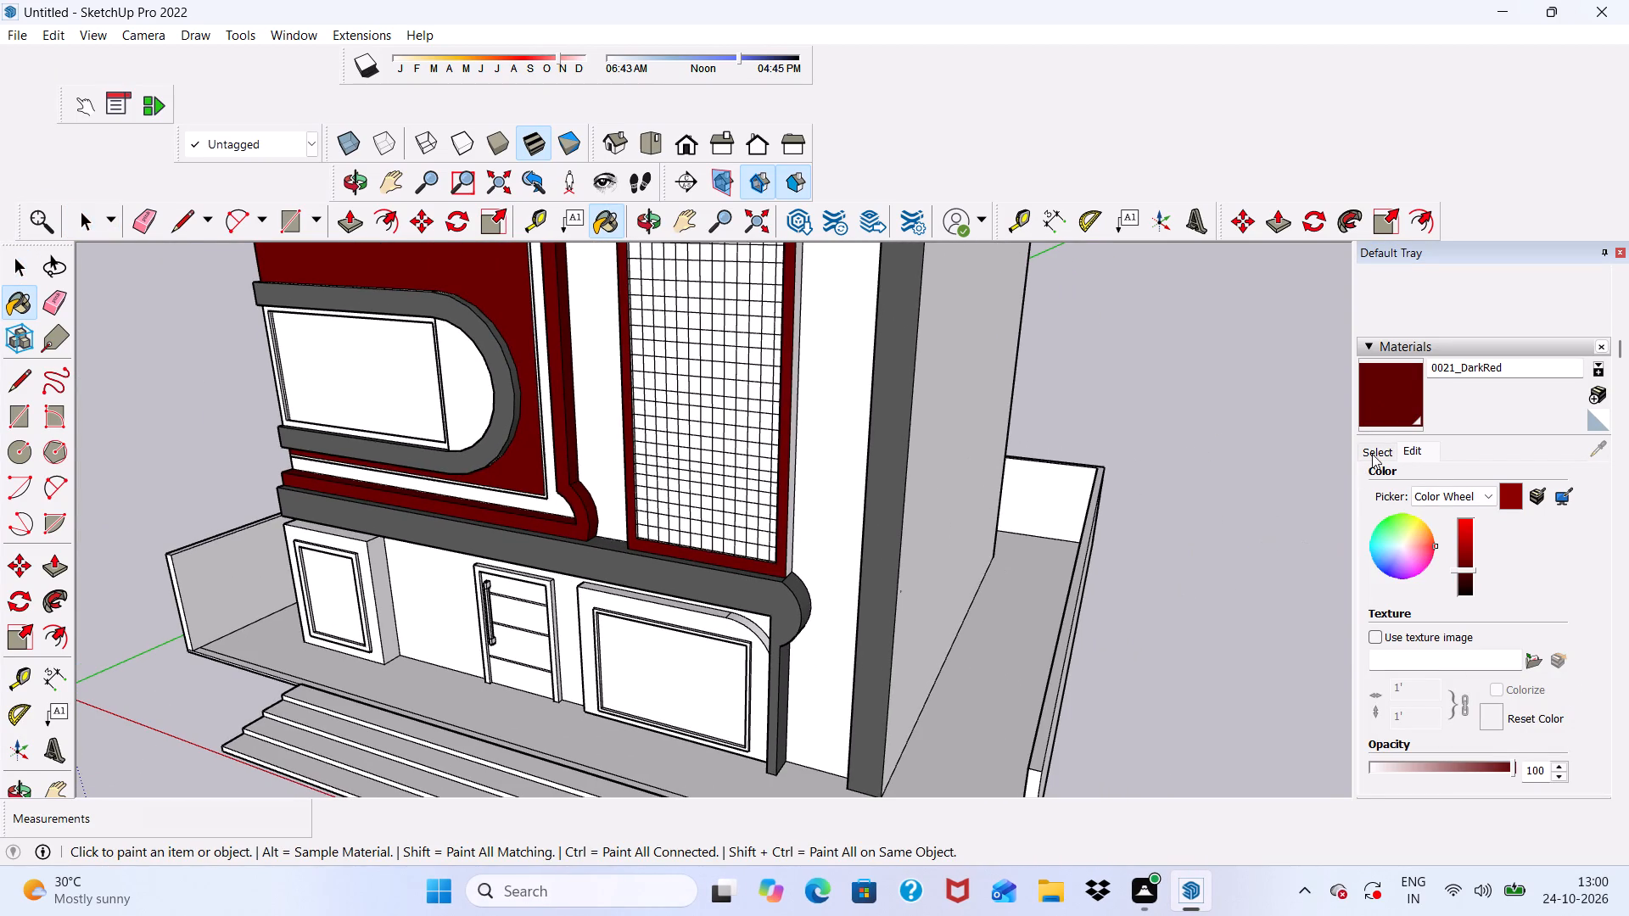
# Paint the outer side face of the tall grid window's frame with 0021_DarkRed.
pyautogui.click(1380, 450)
pyautogui.scroll(-2, 1419, 547)
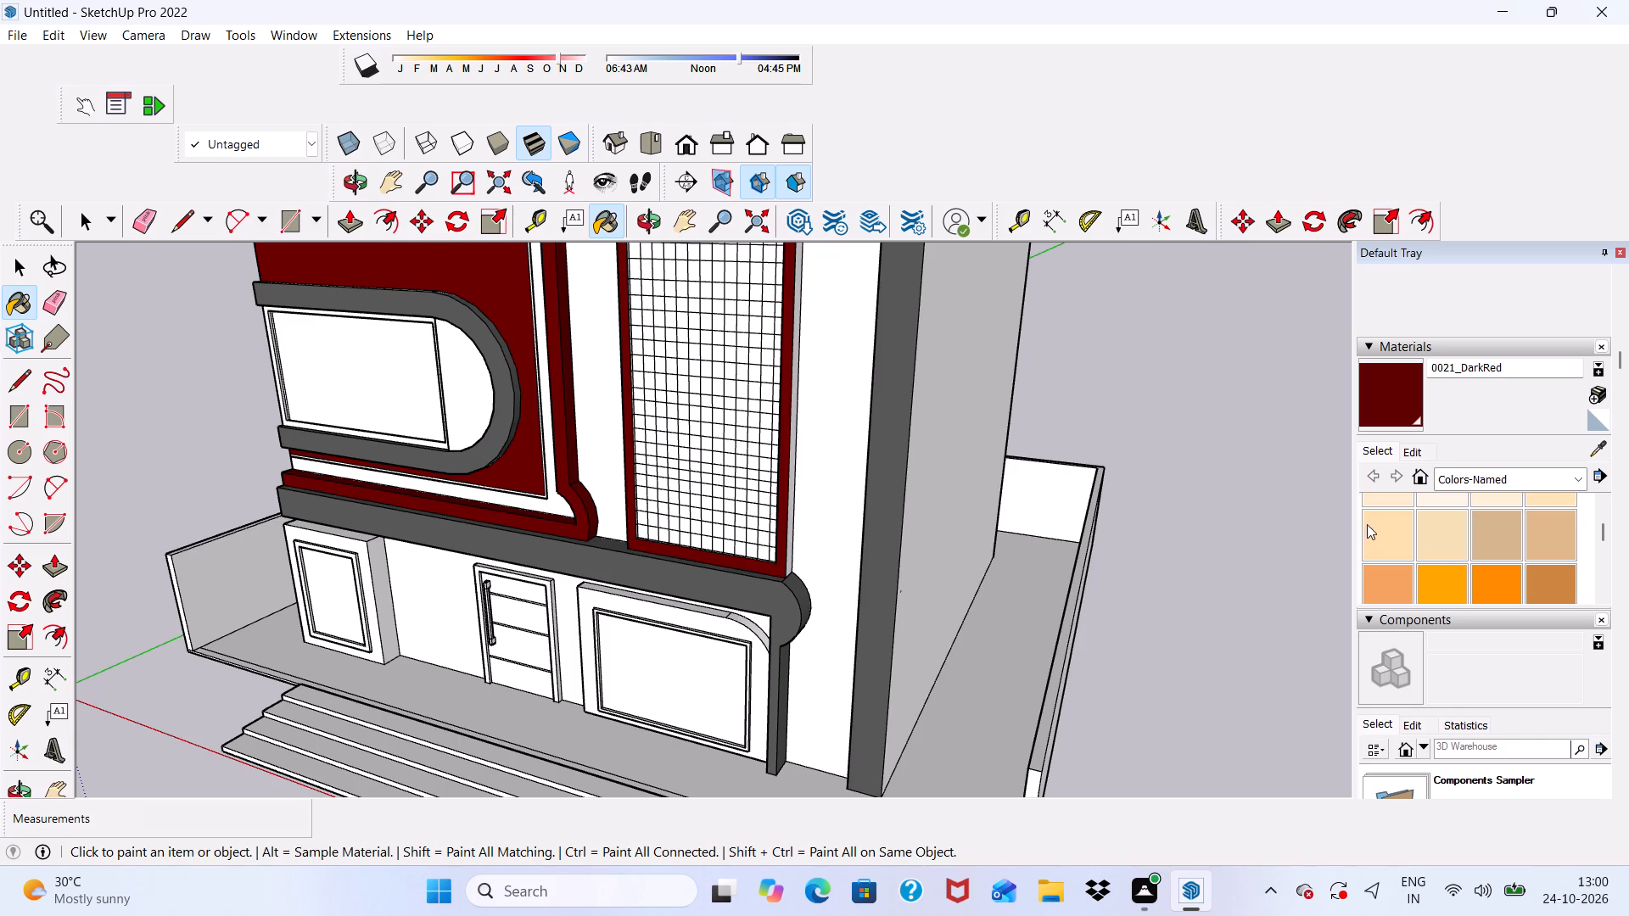
pyautogui.scroll(-4, 1473, 534)
pyautogui.scroll(4, 1469, 535)
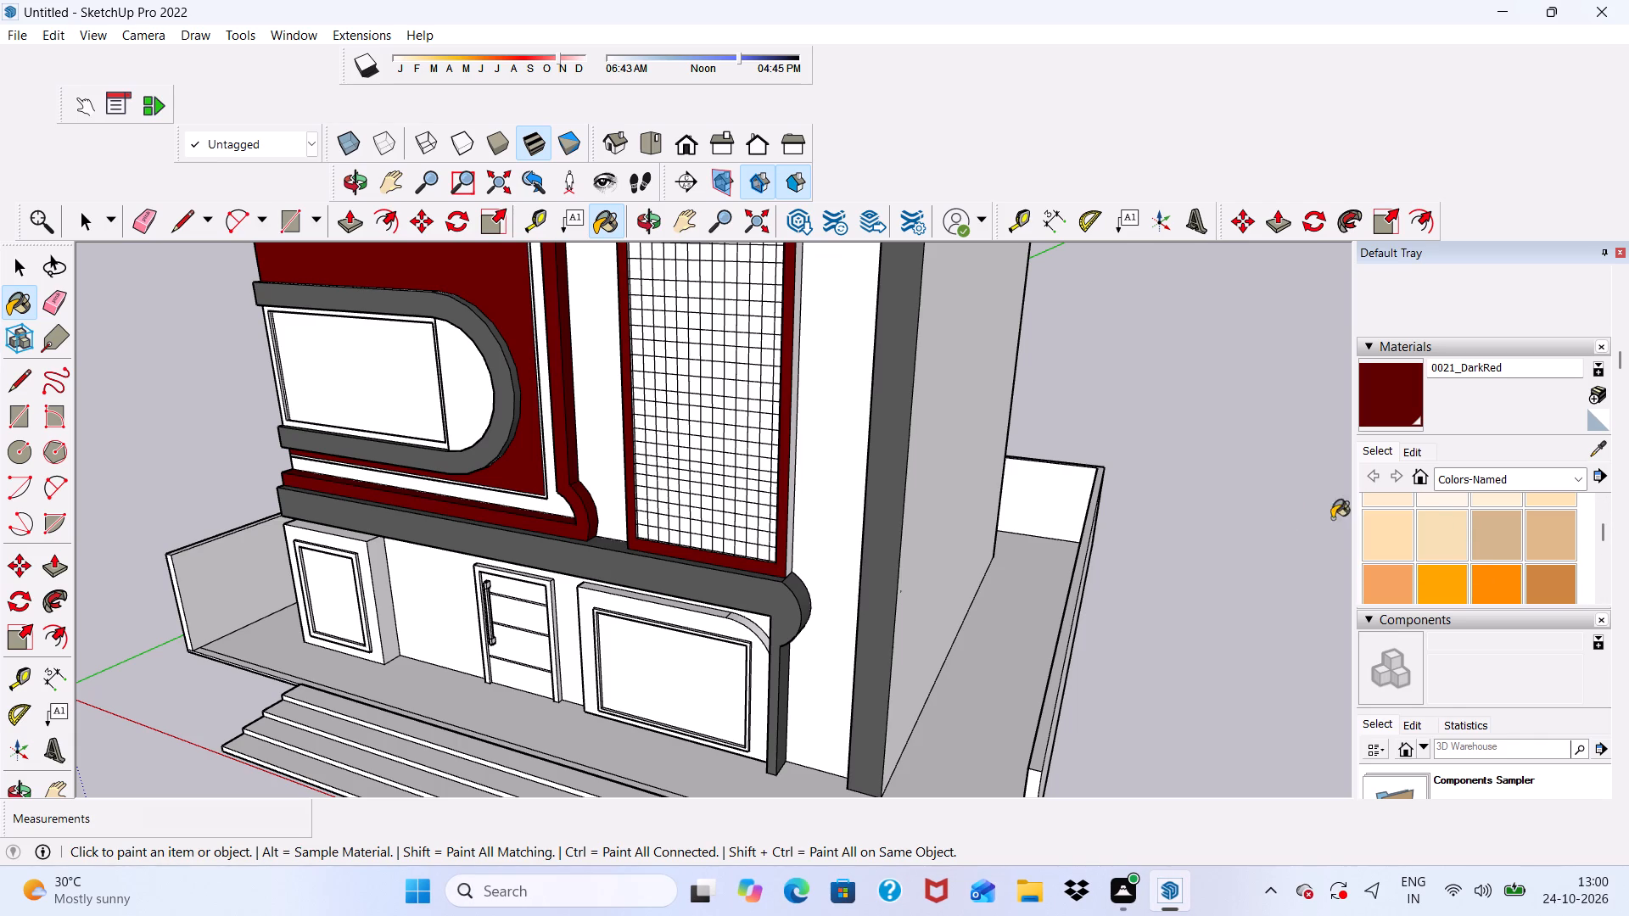
pyautogui.scroll(8, 728, 515)
pyautogui.scroll(10, 810, 519)
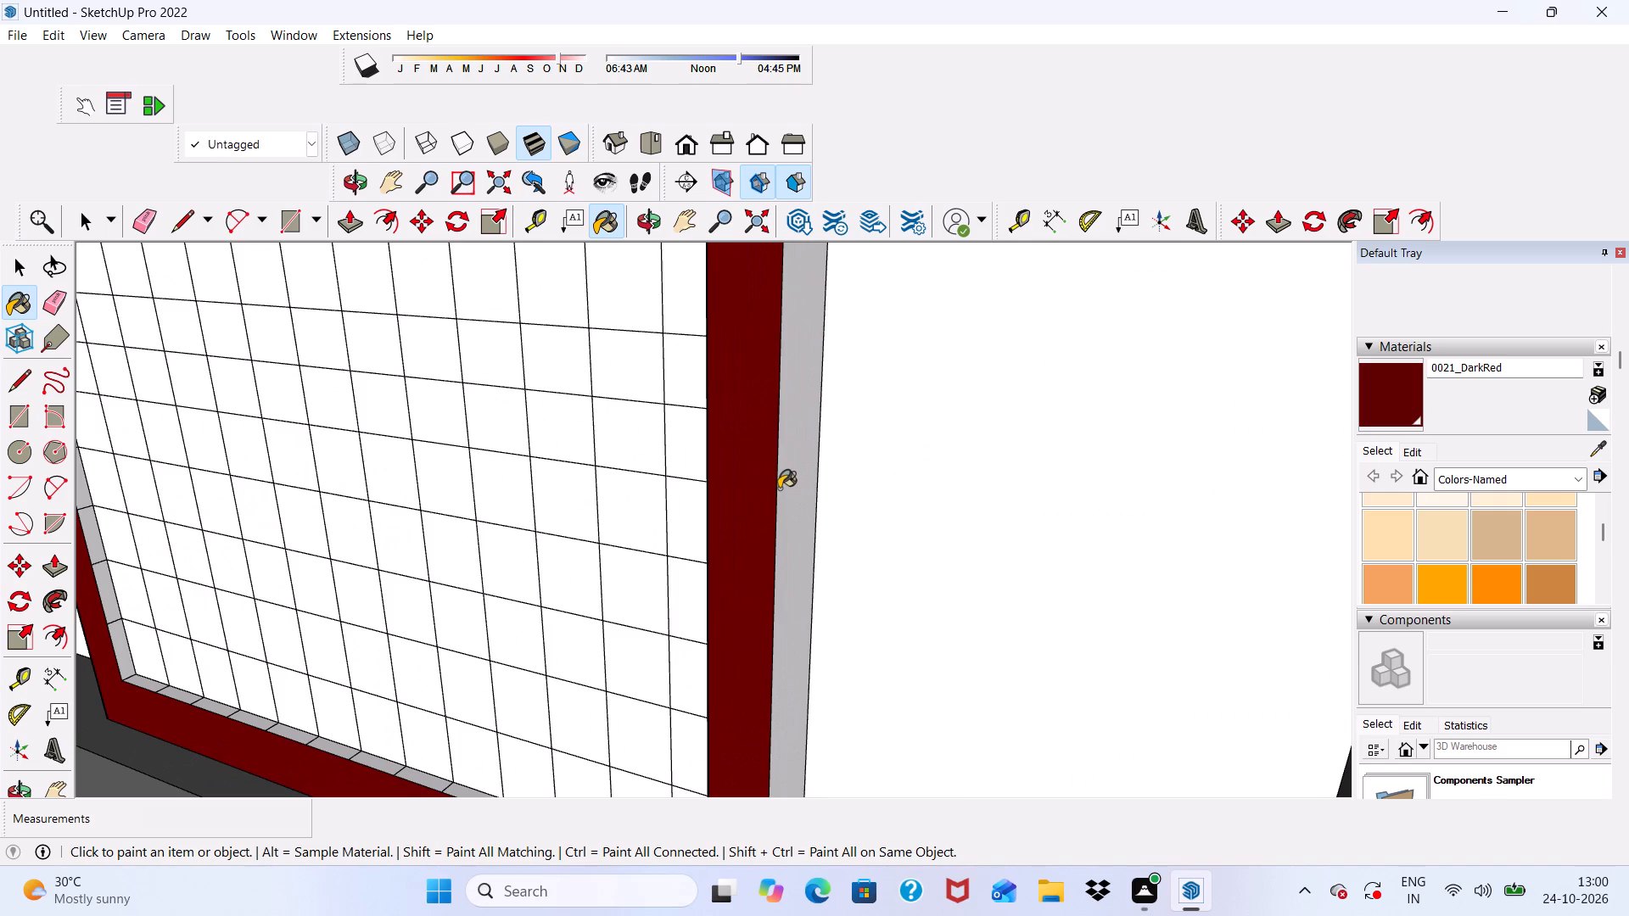
pyautogui.click(779, 488)
pyautogui.scroll(-4, 779, 488)
pyautogui.scroll(-2, 664, 495)
# Erase the short edge lines crossing the grid window's bottom inner reveal, starting from the corner nearest the L-shaped trim.
pyautogui.scroll(9, 488, 675)
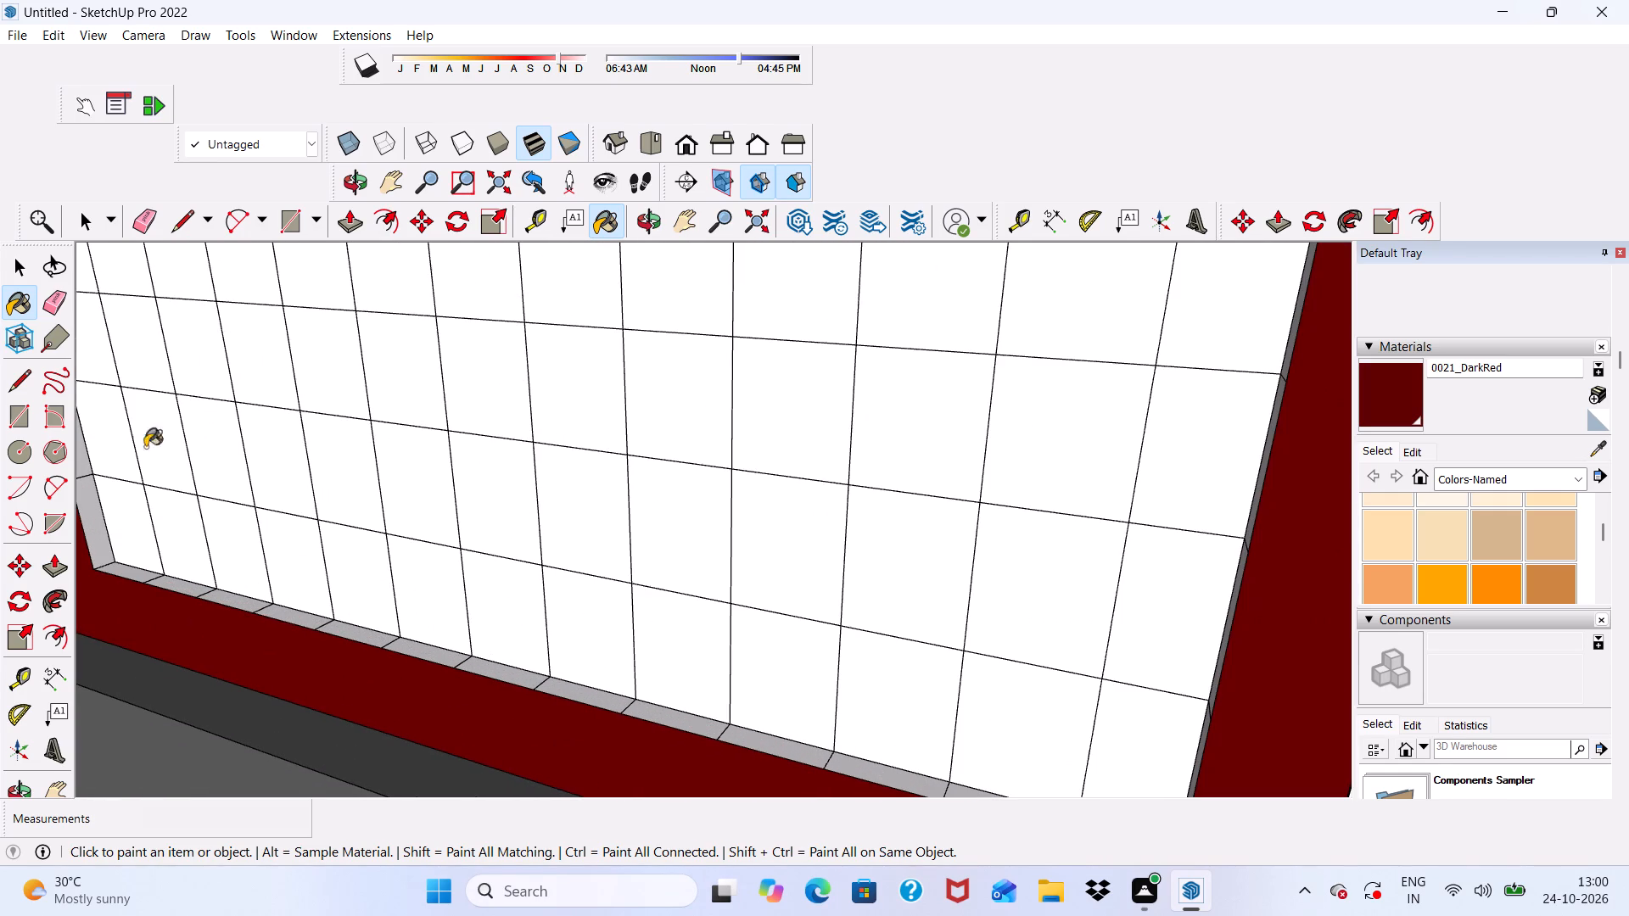
pyautogui.click(140, 209)
pyautogui.scroll(-4, 250, 292)
pyautogui.scroll(4, 321, 516)
pyautogui.scroll(-2, 258, 470)
pyautogui.scroll(9, 154, 546)
pyautogui.moveTo(193, 518); pyautogui.dragTo(227, 528)
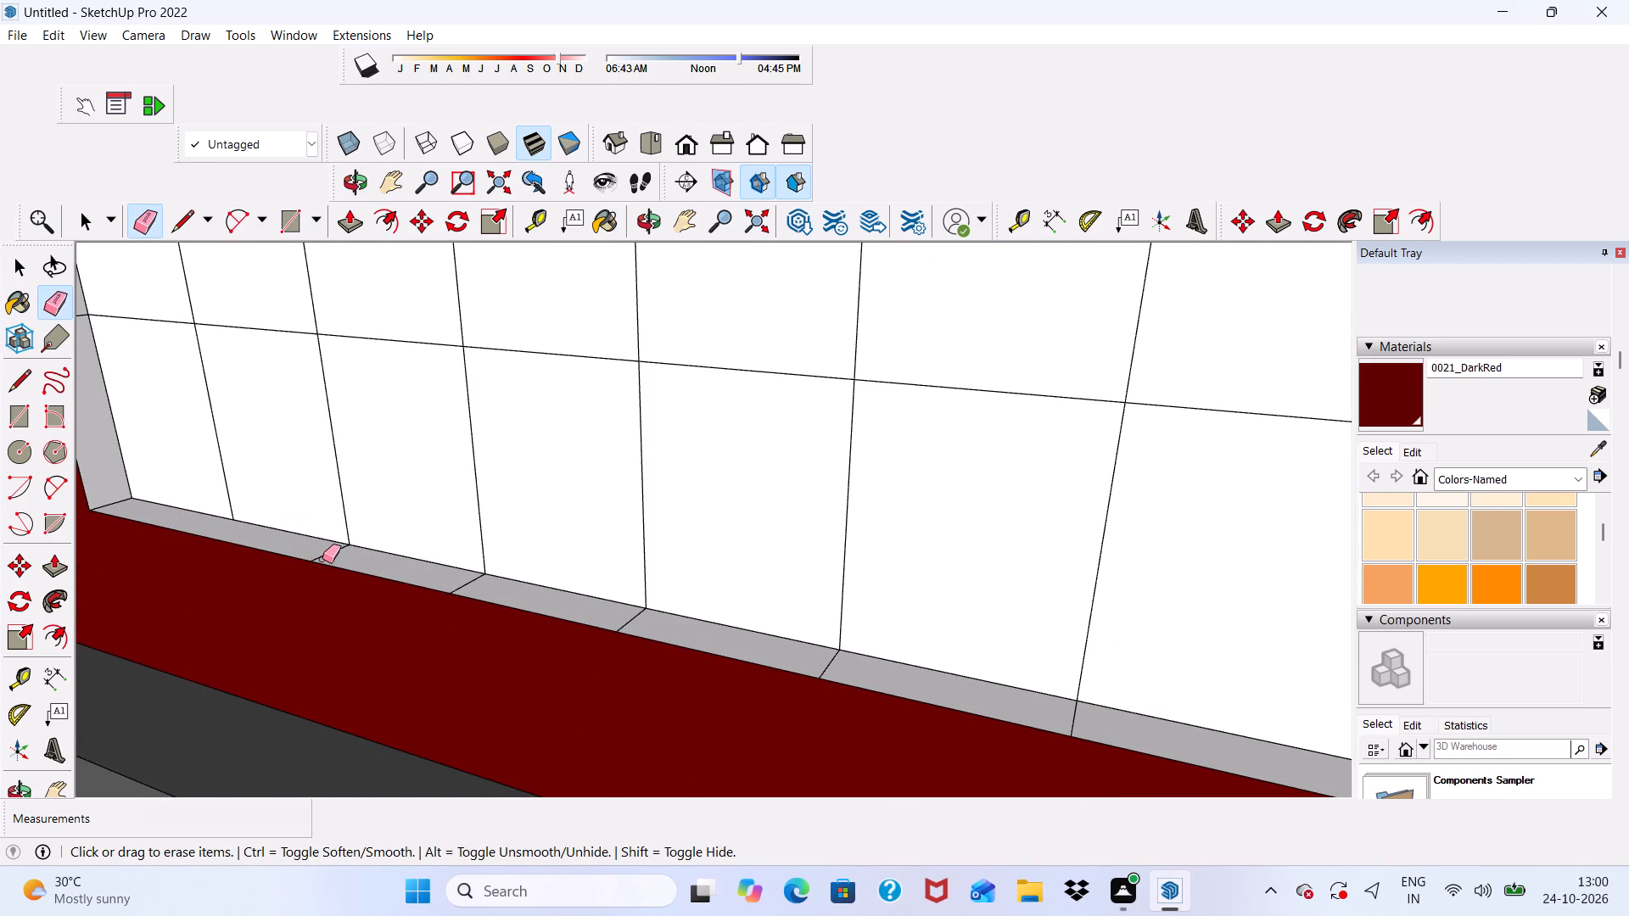
pyautogui.click(322, 559)
pyautogui.moveTo(460, 585); pyautogui.dragTo(516, 593)
pyautogui.moveTo(635, 613); pyautogui.dragTo(649, 619)
pyautogui.scroll(-5, 461, 425)
pyautogui.scroll(7, 738, 570)
pyautogui.moveTo(665, 601); pyautogui.dragTo(719, 603)
pyautogui.moveTo(971, 659); pyautogui.dragTo(888, 636)
# Erase the short division lines across the bottom inner reveal near the corner farthest from the L-shaped trim, undoing any wrong erasure.
pyautogui.scroll(-10, 487, 450)
pyautogui.scroll(4, 1185, 634)
pyautogui.scroll(-9, 893, 592)
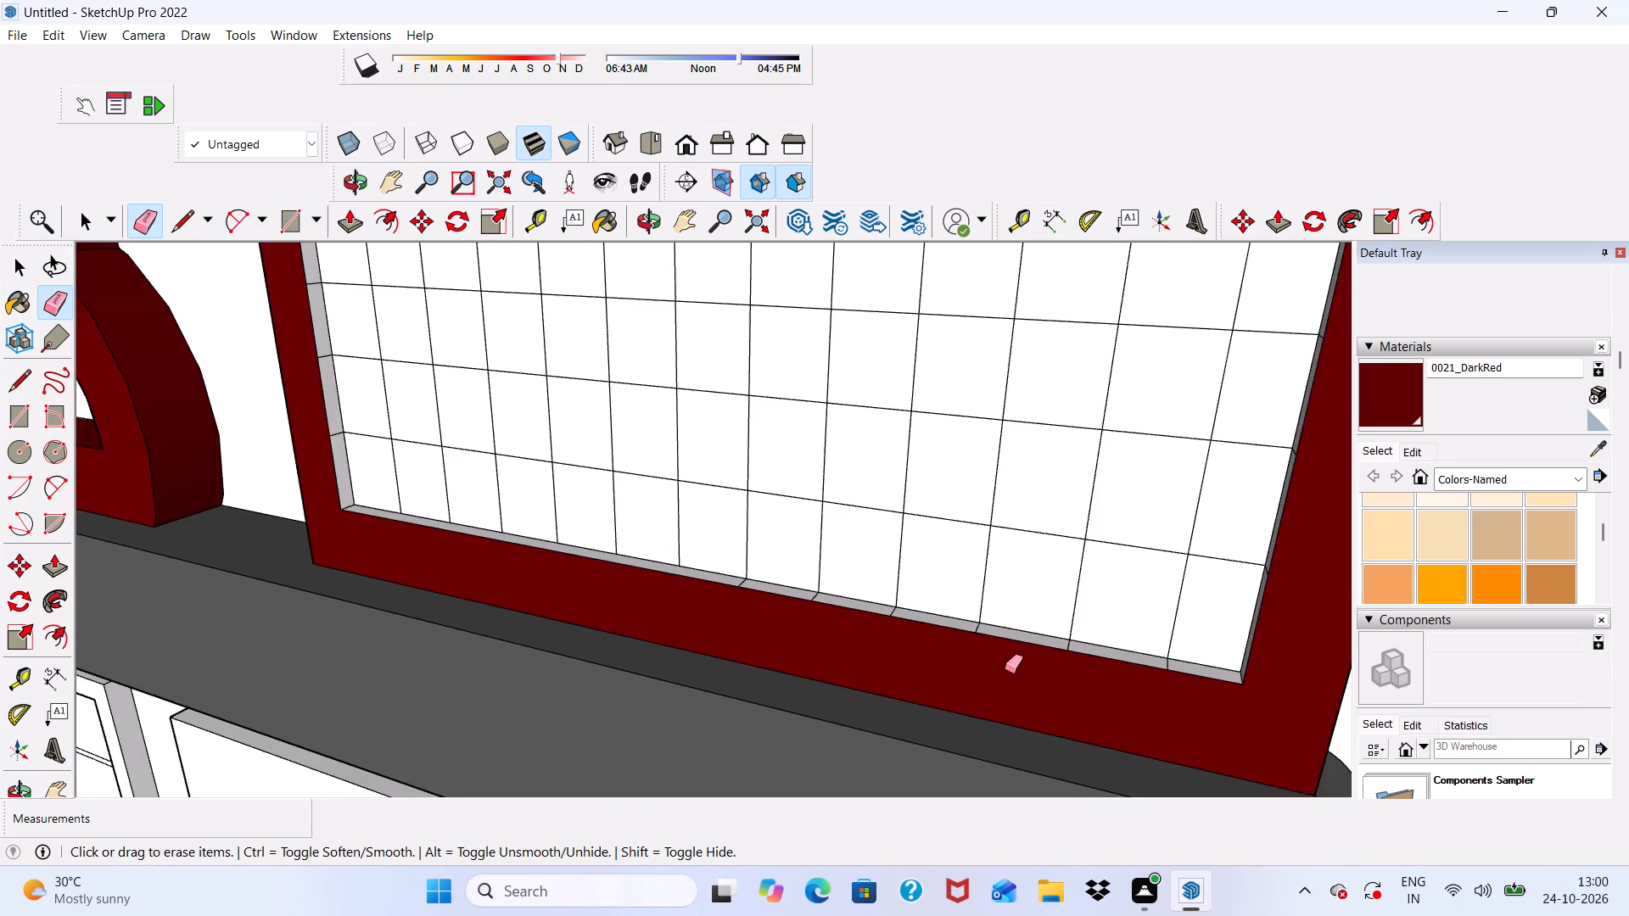
pyautogui.scroll(10, 1033, 676)
pyautogui.moveTo(1134, 649); pyautogui.dragTo(1122, 651)
pyautogui.moveTo(902, 616); pyautogui.dragTo(903, 615)
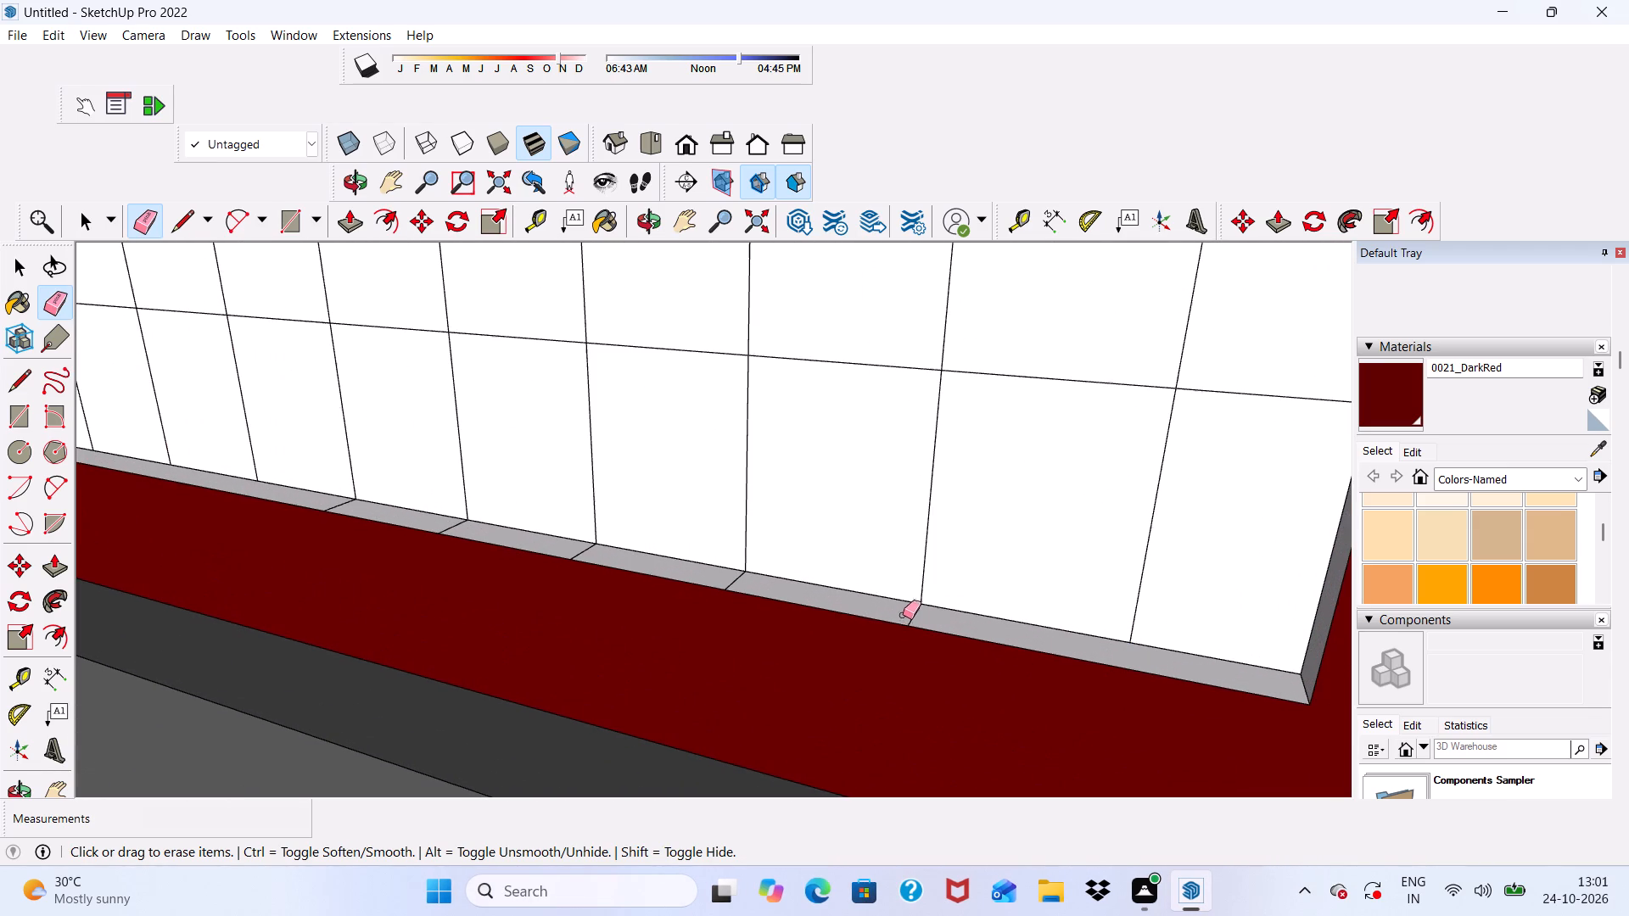
pyautogui.moveTo(903, 615); pyautogui.dragTo(940, 615)
pyautogui.moveTo(750, 585); pyautogui.dragTo(739, 581)
pyautogui.click(725, 577)
pyautogui.moveTo(577, 539); pyautogui.dragTo(585, 550)
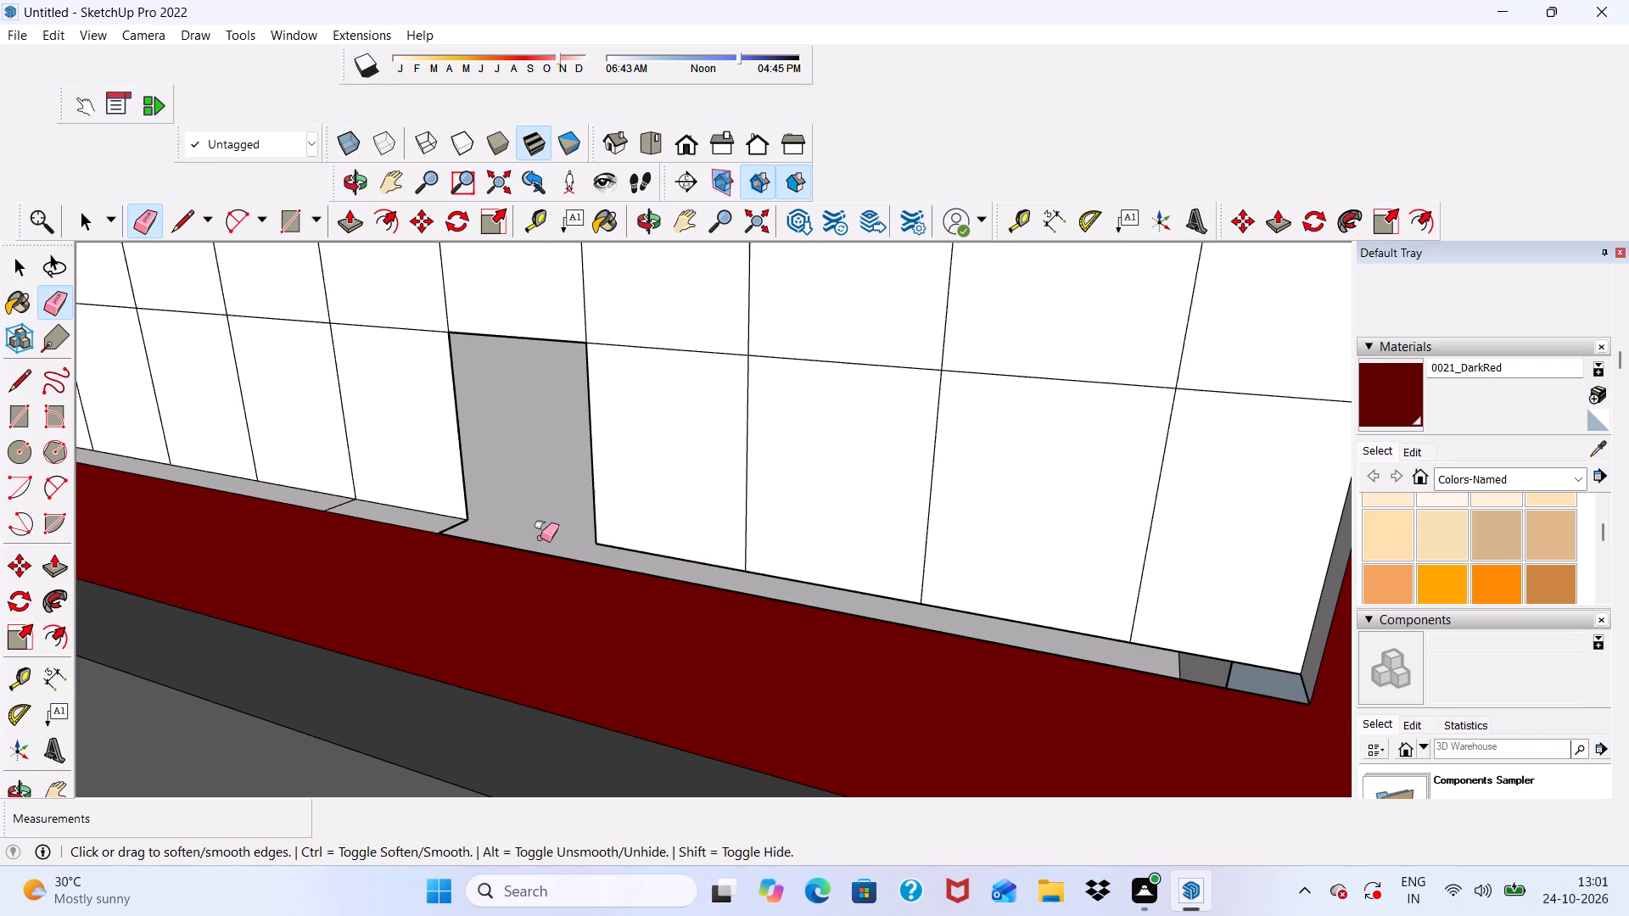
pyautogui.hotkey('ctrl', 'z')
# Erase the three remaining short division lines across the middle of the grid window's bottom inner reveal.
pyautogui.scroll(5, 419, 517)
pyautogui.scroll(-6, 421, 493)
pyautogui.scroll(4, 658, 573)
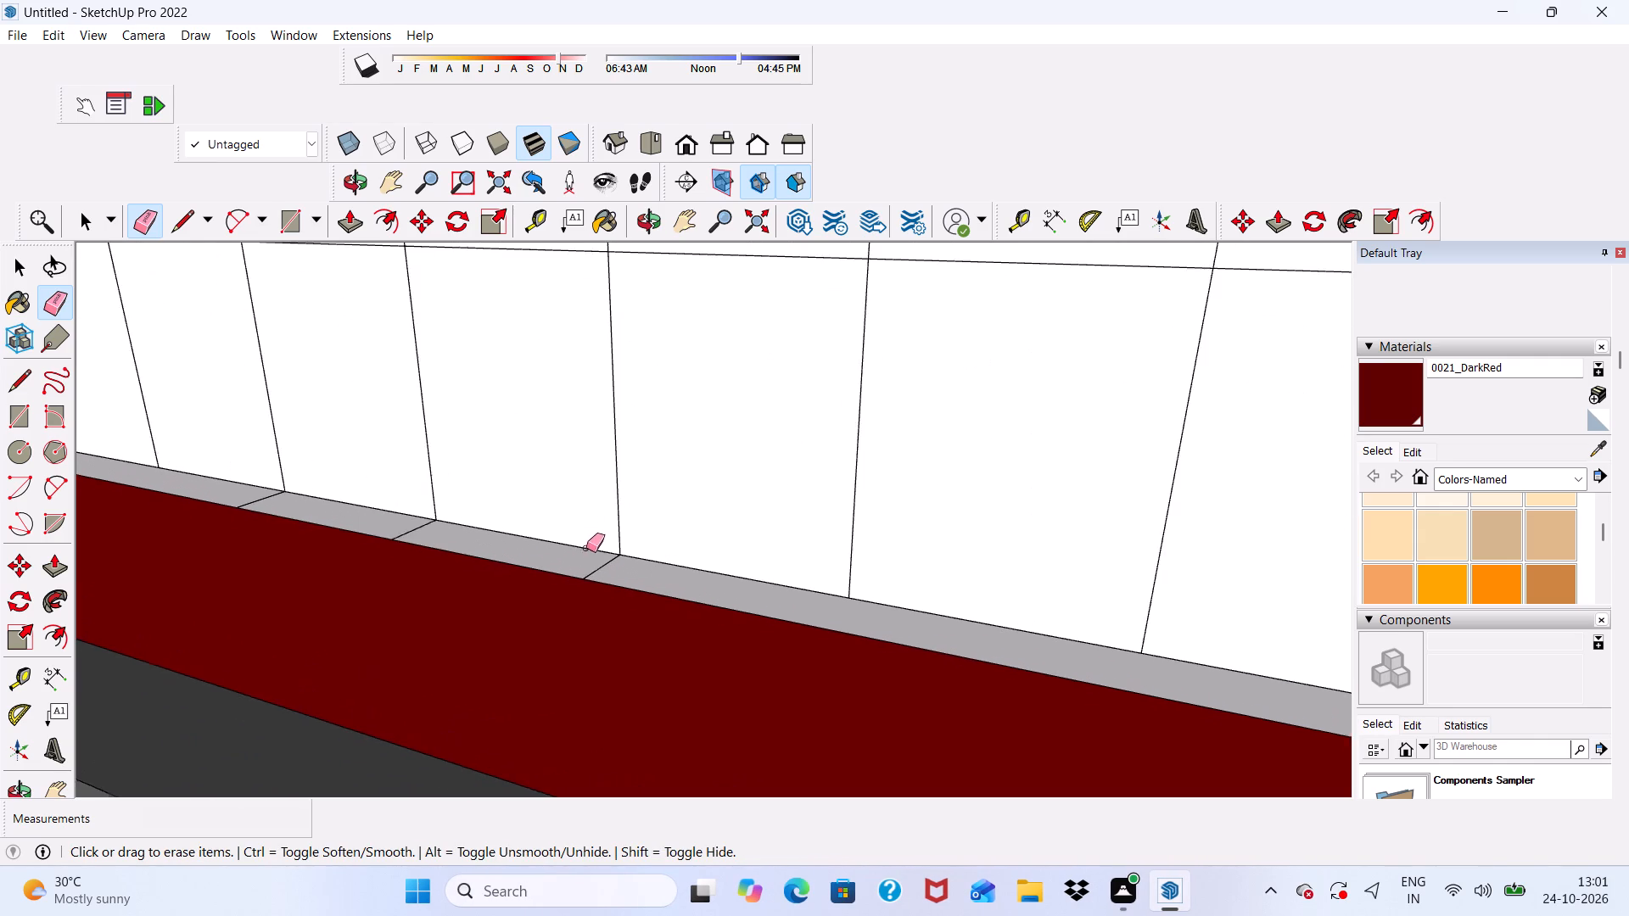
pyautogui.scroll(3, 586, 548)
pyautogui.click(620, 567)
pyautogui.moveTo(351, 512); pyautogui.dragTo(360, 528)
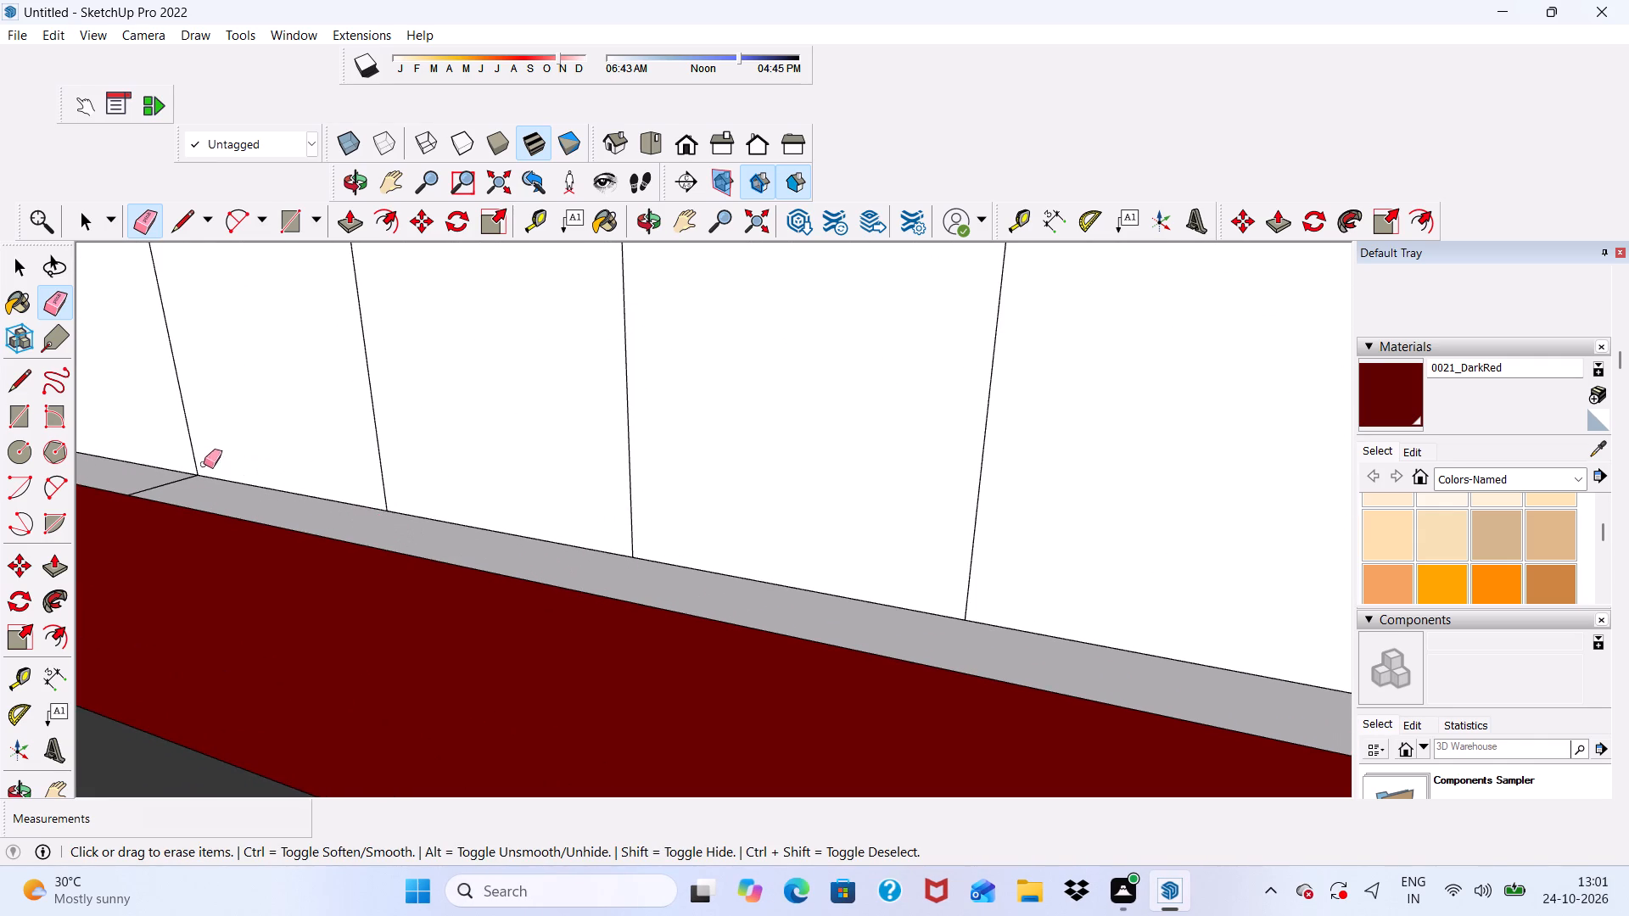
pyautogui.click(176, 483)
# Erase the two lowest short division lines on the grid window's vertical inner reveal beside the L-shaped trim.
pyautogui.scroll(-20, 186, 497)
pyautogui.scroll(-2, 186, 497)
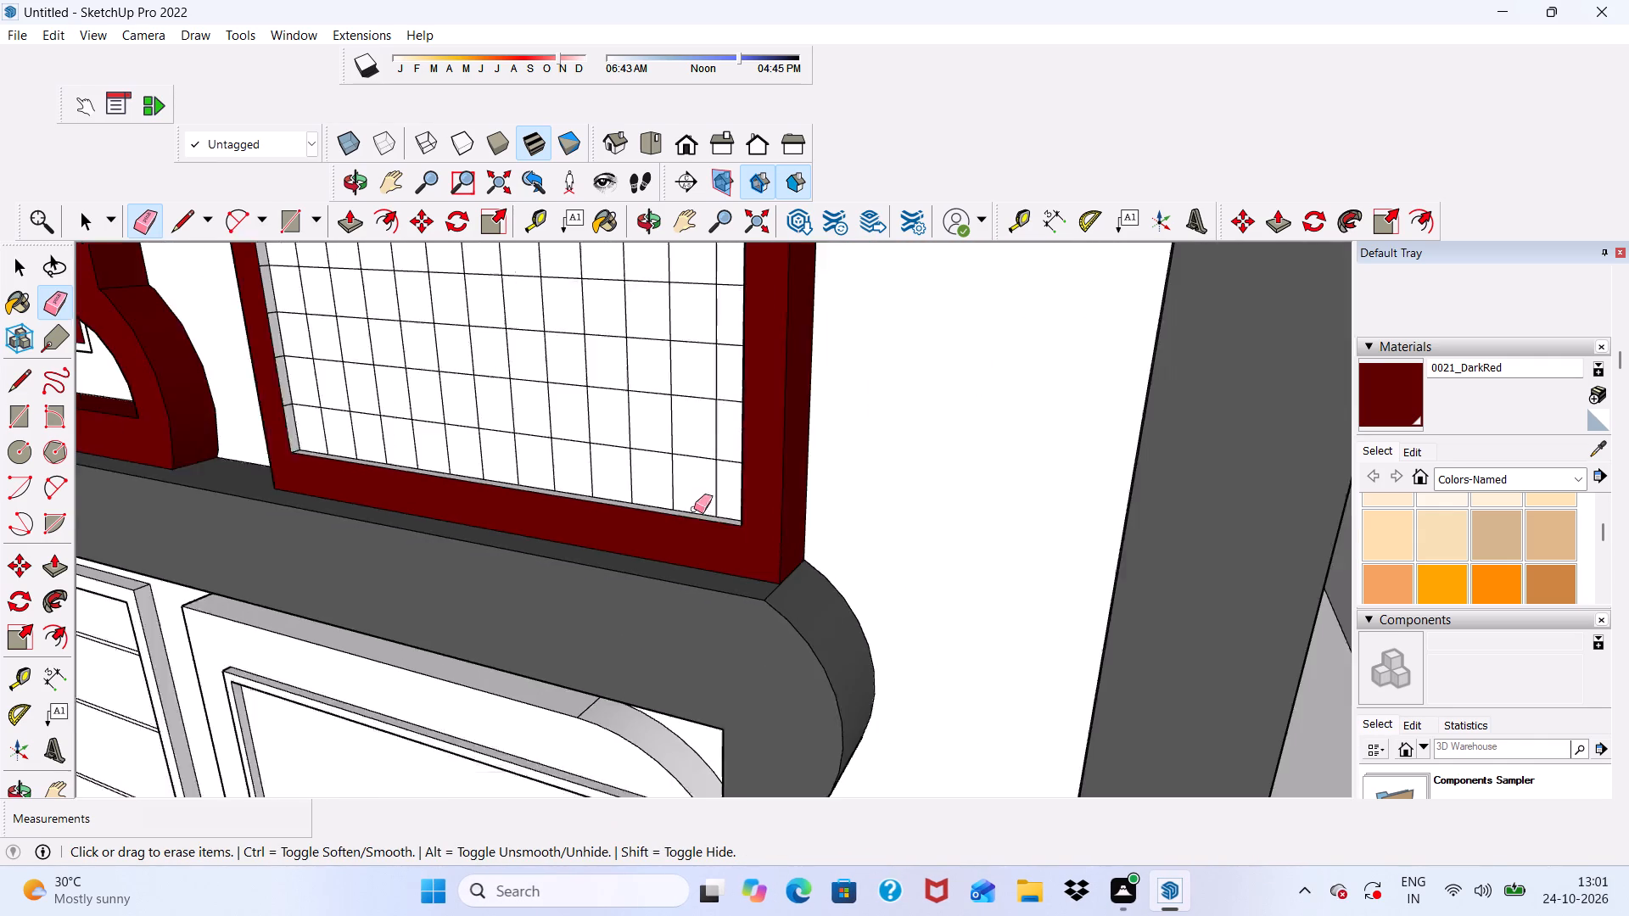
pyautogui.scroll(-1, 694, 509)
pyautogui.scroll(-11, 607, 443)
pyautogui.scroll(12, 631, 422)
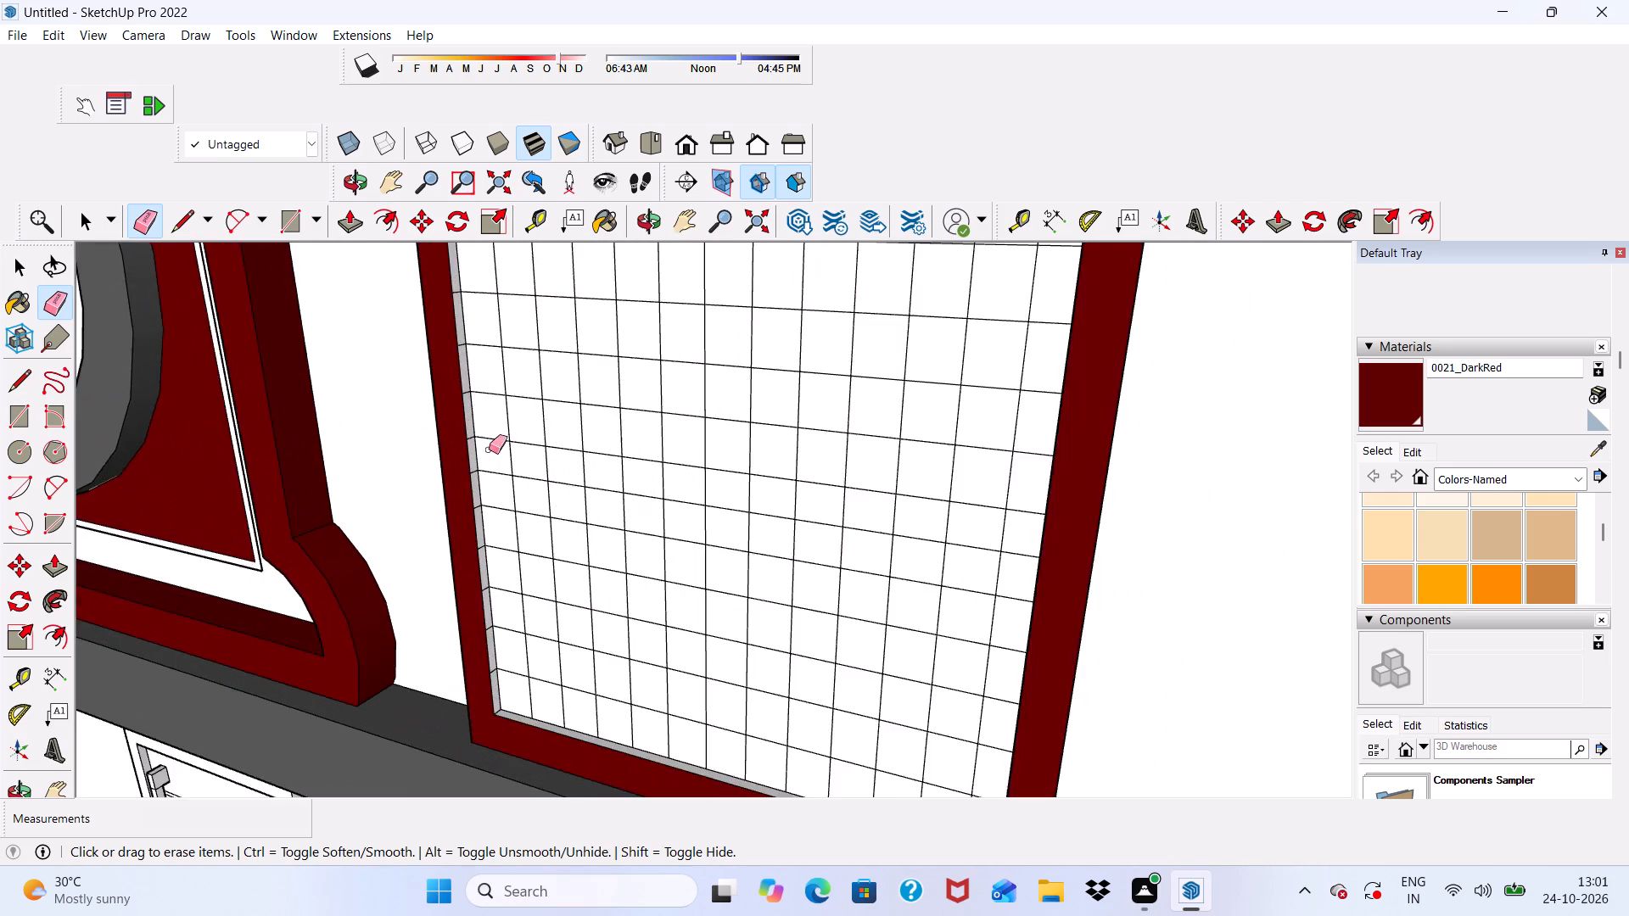
pyautogui.scroll(8, 489, 450)
pyautogui.scroll(-5, 464, 447)
pyautogui.scroll(16, 467, 728)
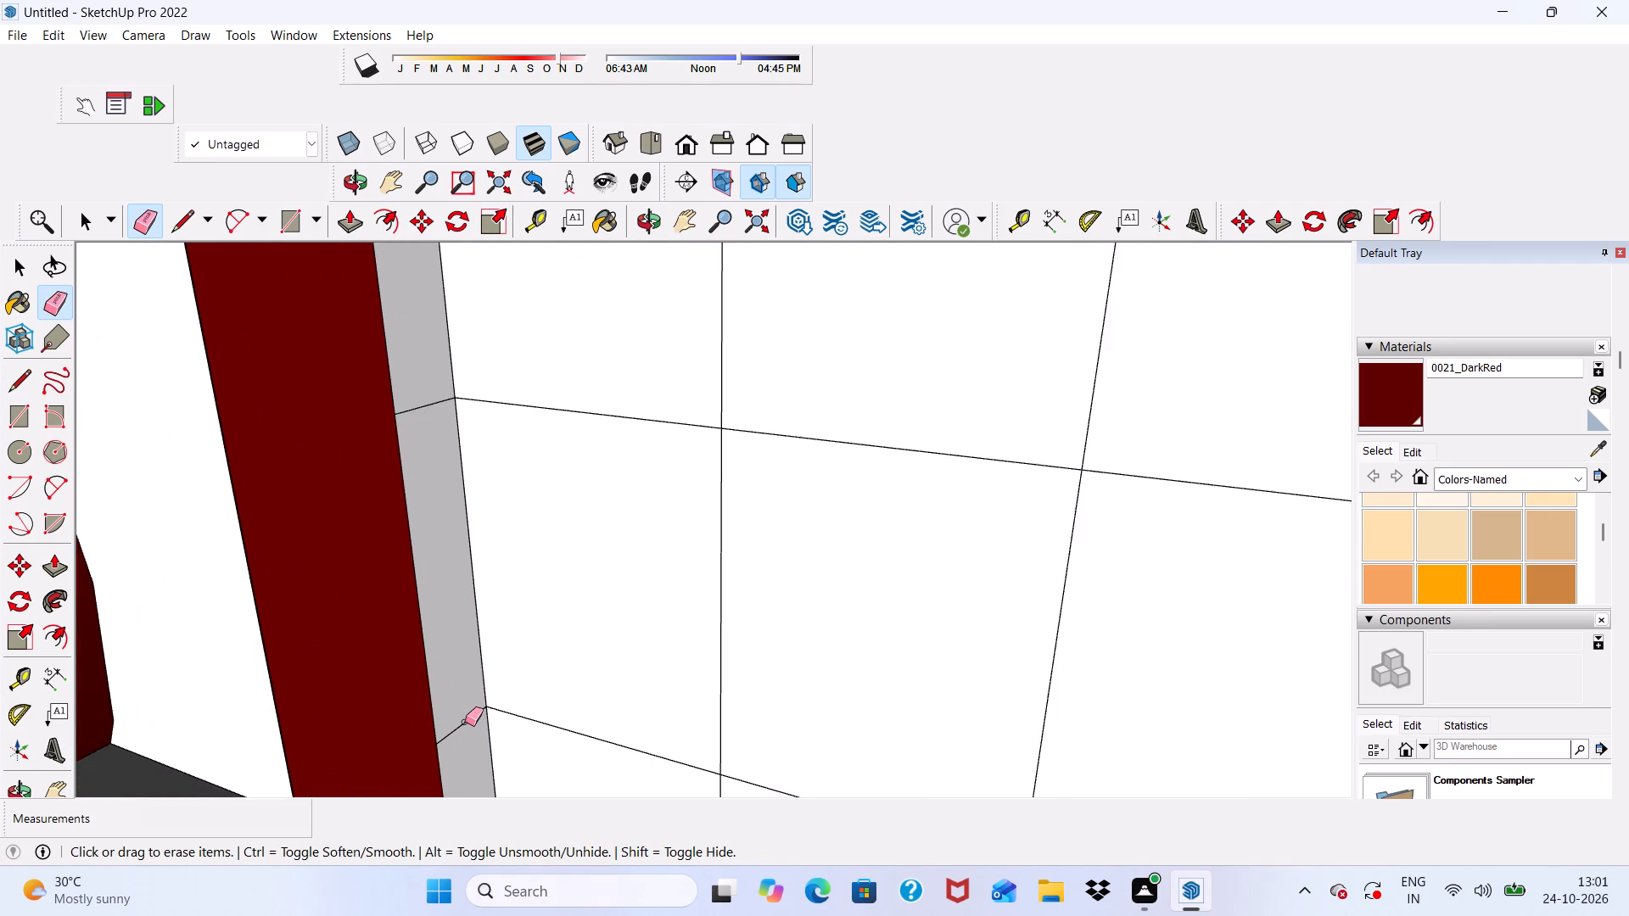
pyautogui.click(465, 722)
pyautogui.moveTo(409, 355); pyautogui.dragTo(409, 414)
pyautogui.scroll(-12, 411, 422)
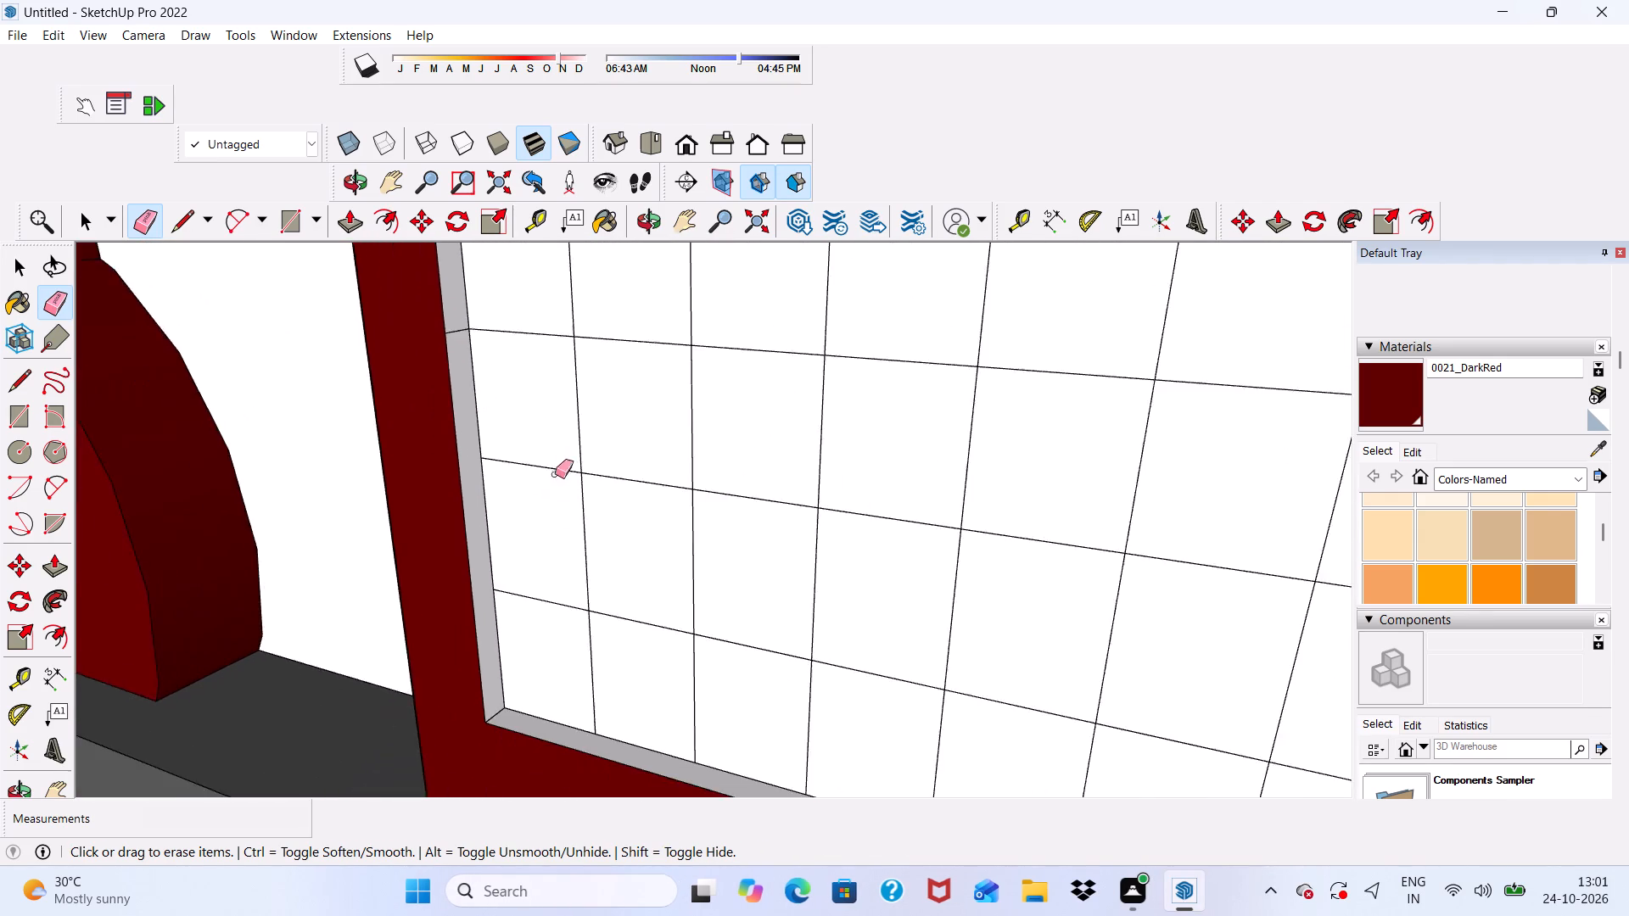
# Erase four more short division lines higher up the grid window's vertical inner reveal beside the L-shaped trim.
pyautogui.scroll(-20, 555, 474)
pyautogui.scroll(-4, 555, 474)
pyautogui.scroll(11, 575, 427)
pyautogui.scroll(-1, 526, 412)
pyautogui.scroll(1, 507, 698)
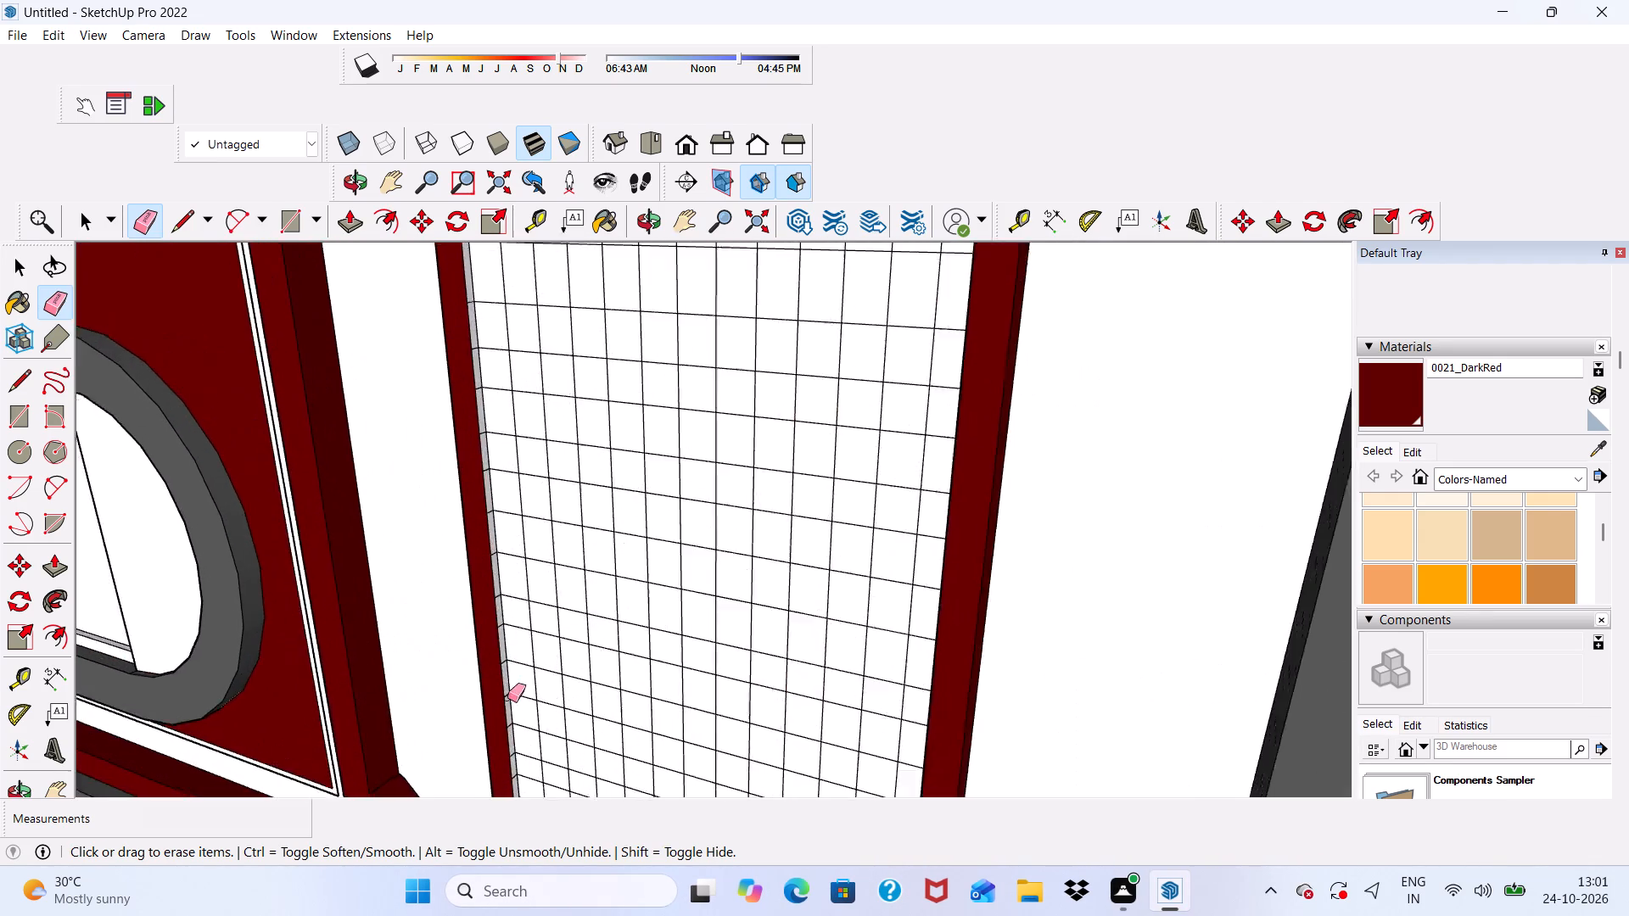
pyautogui.scroll(8, 507, 698)
pyautogui.scroll(-6, 475, 421)
pyautogui.scroll(4, 541, 851)
pyautogui.moveTo(535, 679); pyautogui.dragTo(416, 606, button='middle')
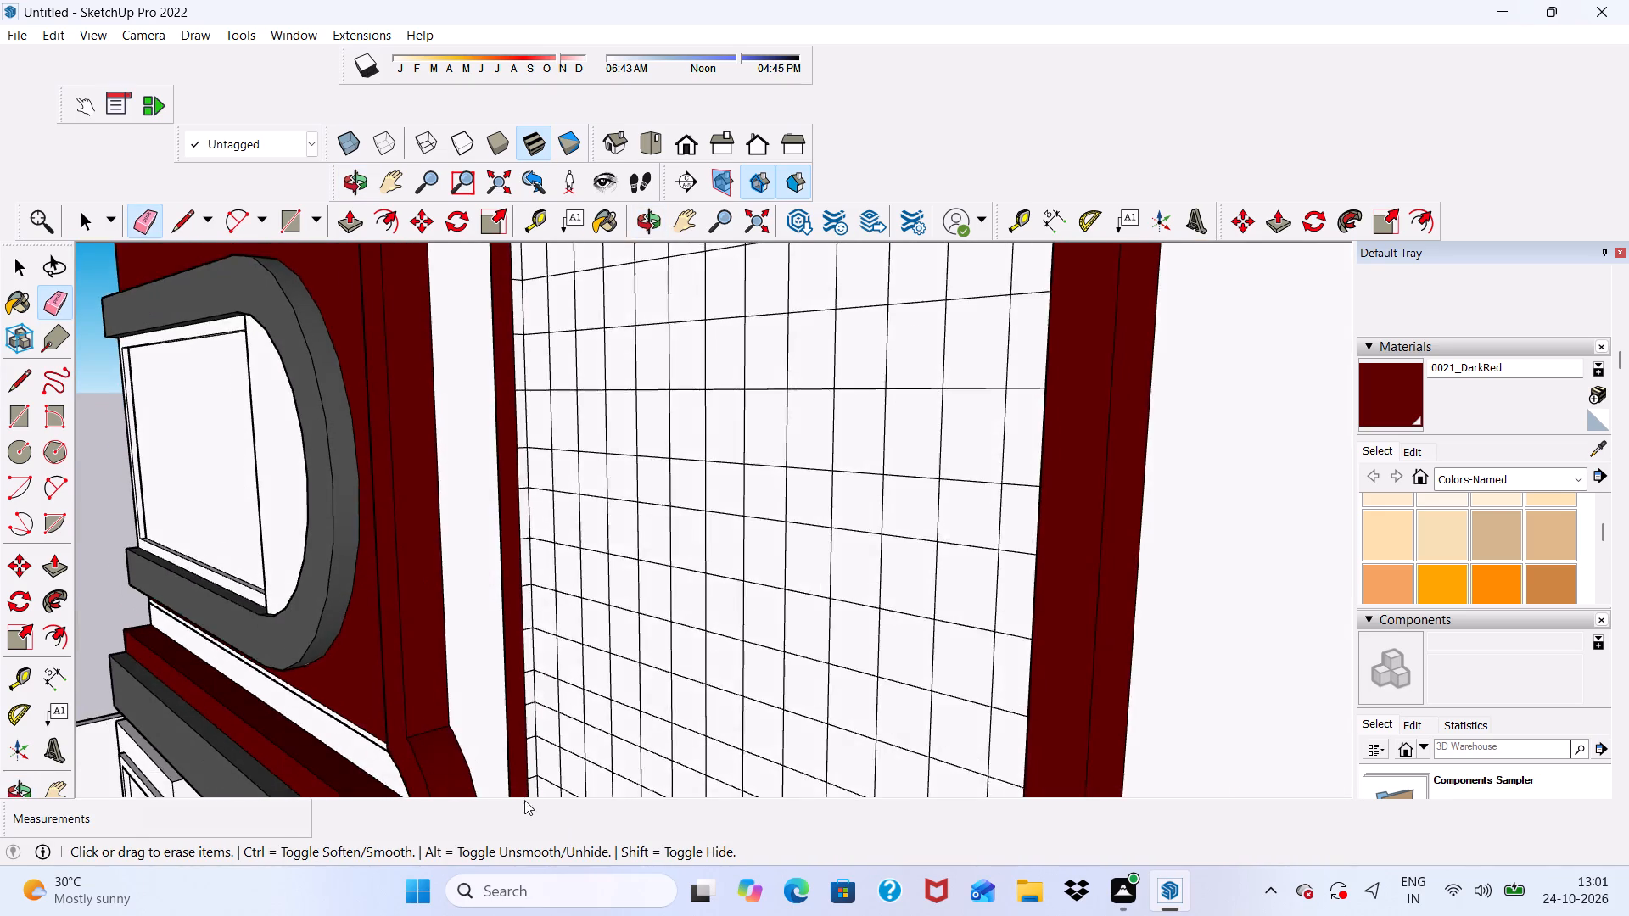
pyautogui.scroll(2, 525, 795)
pyautogui.scroll(-4, 537, 422)
pyautogui.scroll(12, 547, 783)
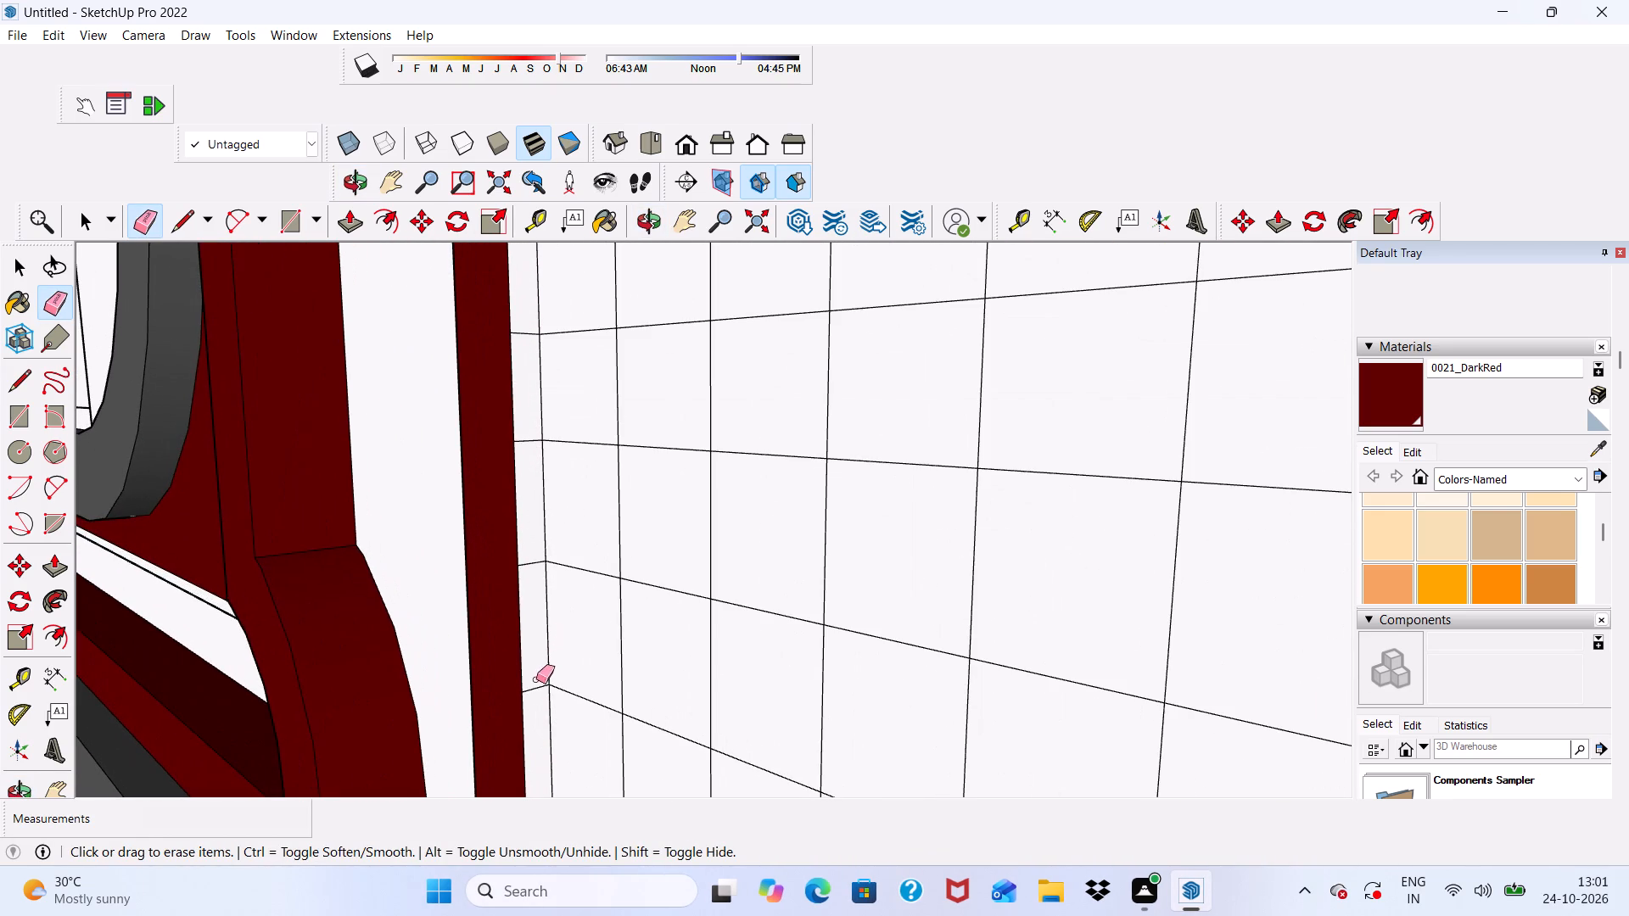
pyautogui.moveTo(535, 684); pyautogui.dragTo(533, 701)
pyautogui.moveTo(526, 560); pyautogui.dragTo(526, 579)
pyautogui.moveTo(522, 437); pyautogui.dragTo(520, 446)
pyautogui.moveTo(525, 330); pyautogui.dragTo(518, 352)
# Erase the next four short division lines up the same vertical inner reveal of the grid window.
pyautogui.scroll(-12, 512, 466)
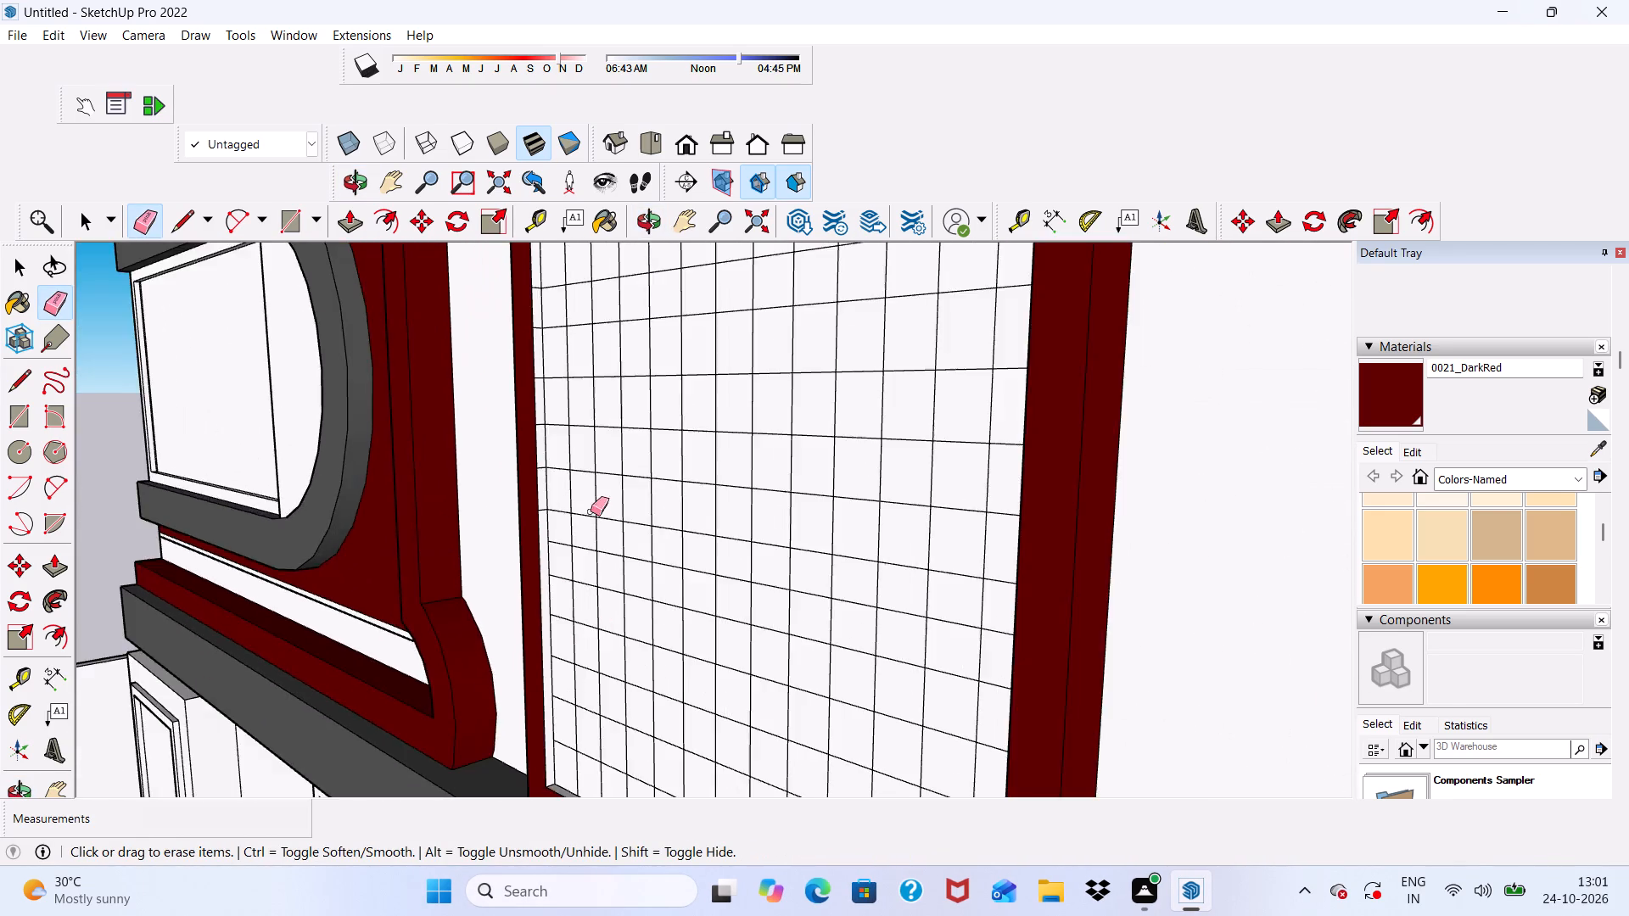
pyautogui.scroll(11, 575, 314)
pyautogui.scroll(-7, 497, 729)
pyautogui.scroll(2, 489, 608)
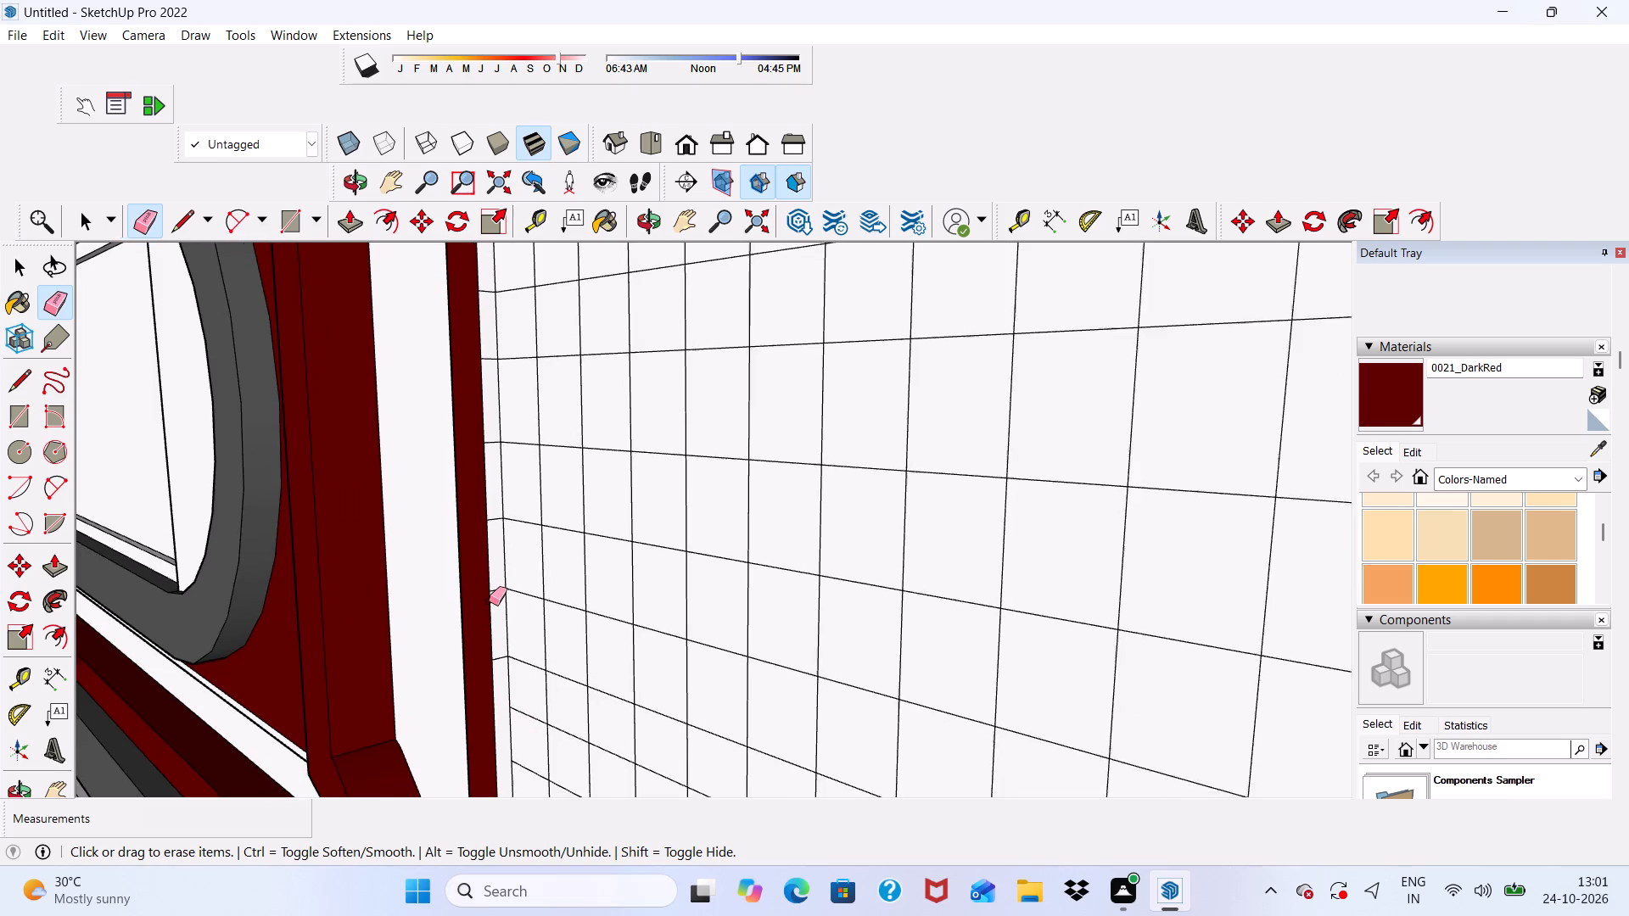
pyautogui.scroll(5, 489, 601)
pyautogui.moveTo(507, 582); pyautogui.dragTo(507, 595)
pyautogui.moveTo(507, 678); pyautogui.dragTo(507, 717)
pyautogui.click(495, 310)
pyautogui.moveTo(499, 439); pyautogui.dragTo(499, 462)
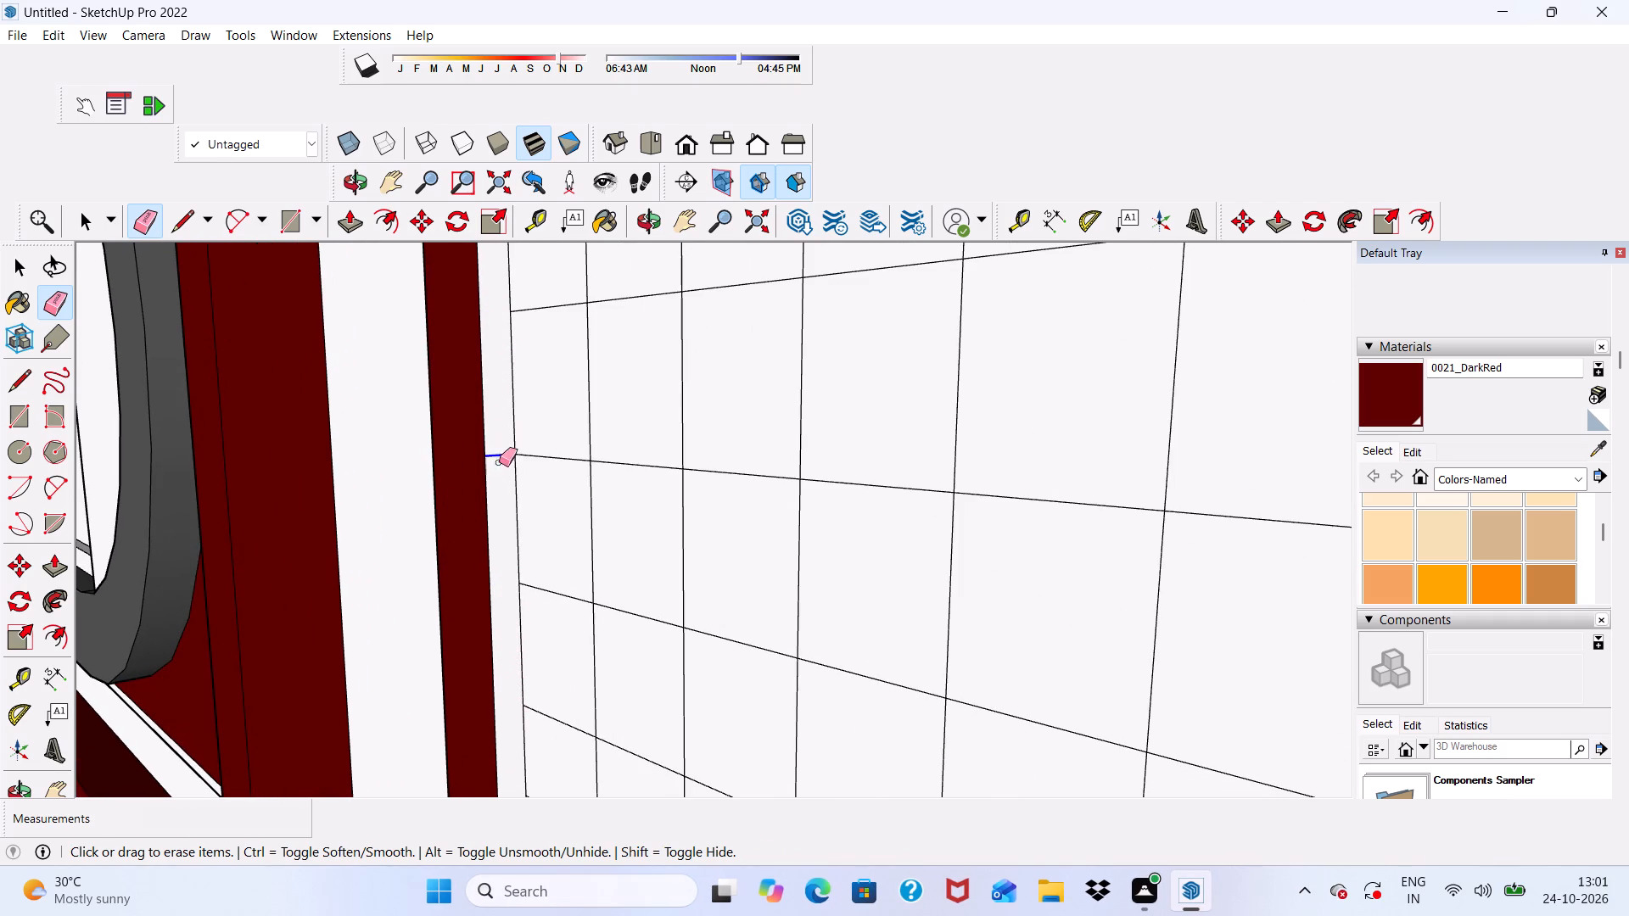
pyautogui.moveTo(499, 462); pyautogui.dragTo(499, 486)
# Erase five further short division lines on the same vertical reveal, working from a view below the grid window.
pyautogui.scroll(-18, 496, 479)
pyautogui.scroll(11, 612, 299)
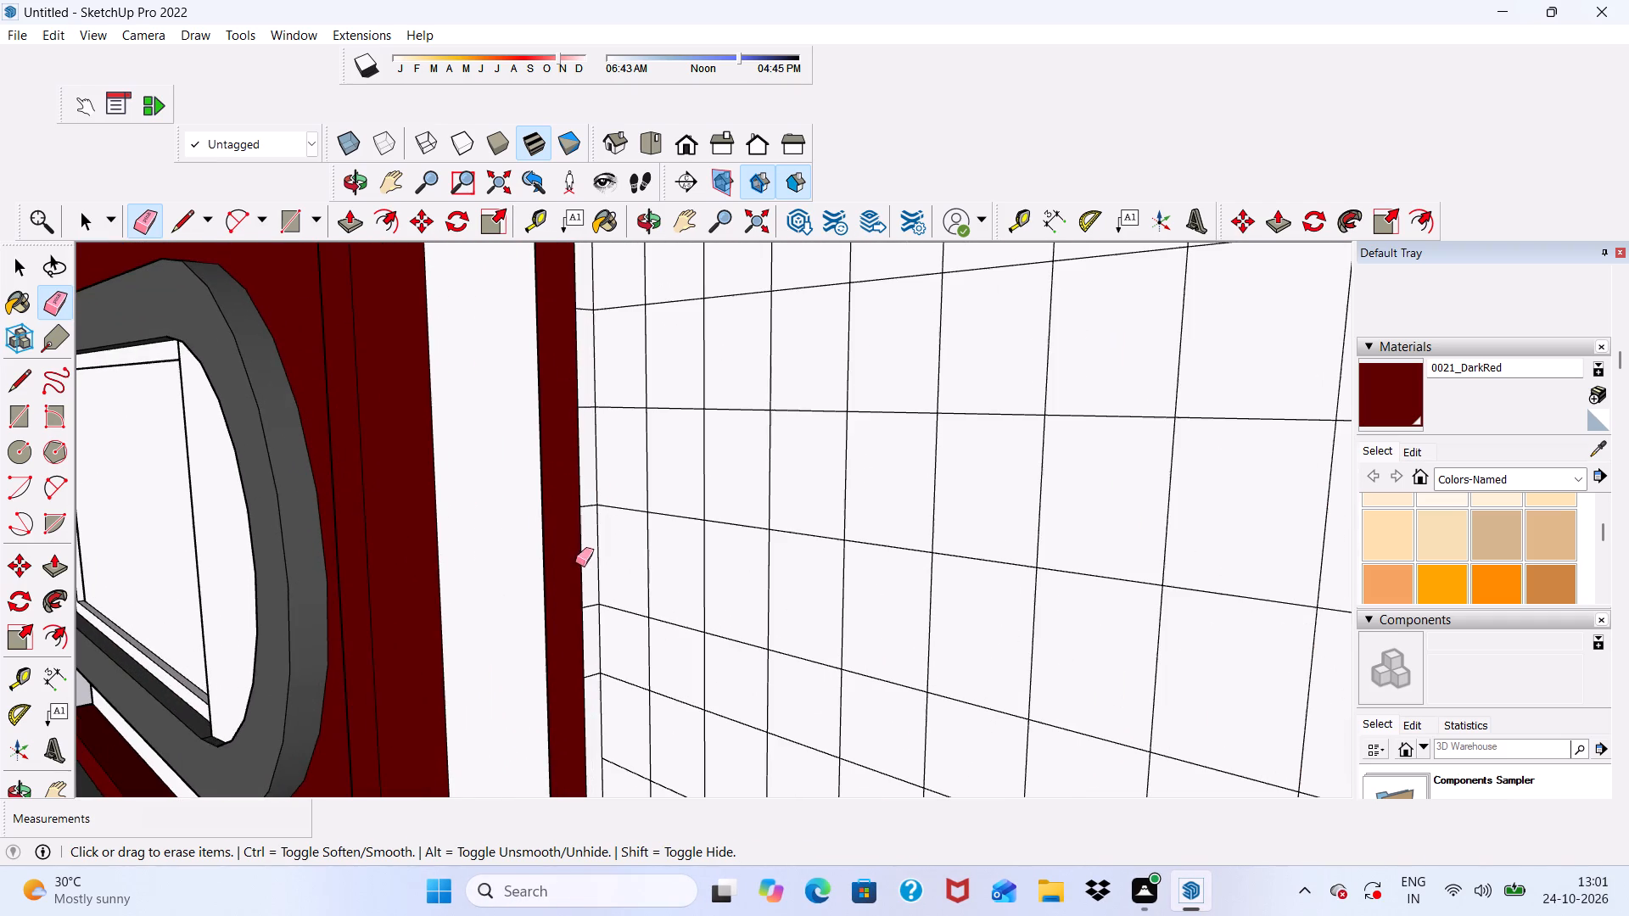
pyautogui.moveTo(579, 777); pyautogui.dragTo(473, 649, button='middle')
pyautogui.scroll(6, 597, 340)
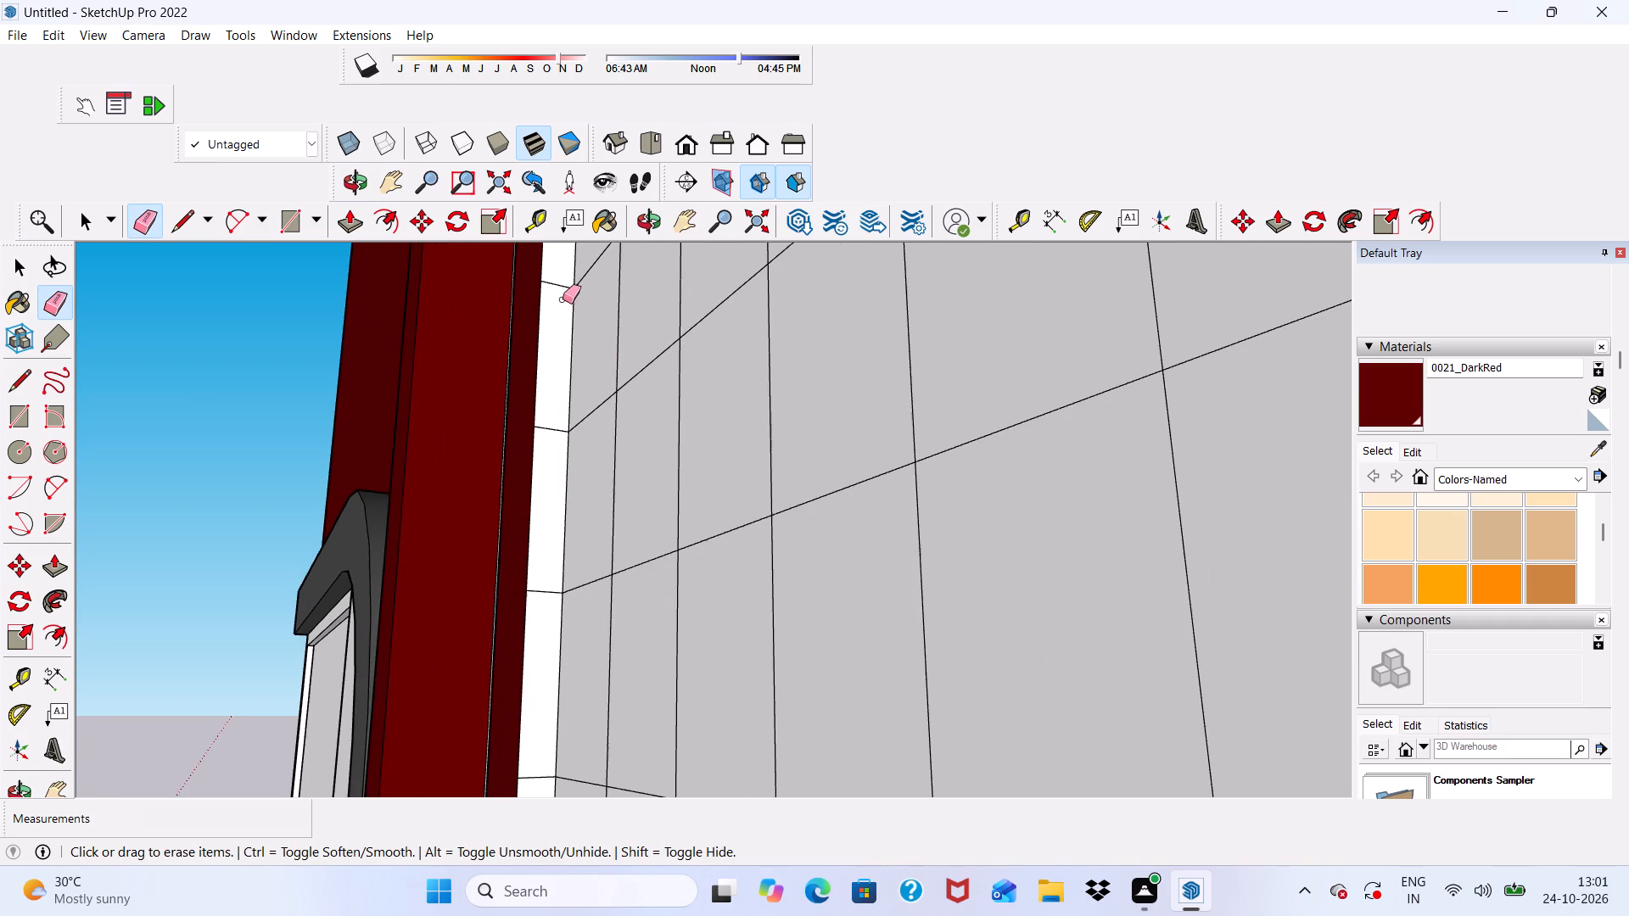
pyautogui.moveTo(557, 271); pyautogui.dragTo(557, 290)
pyautogui.moveTo(554, 408); pyautogui.dragTo(546, 438)
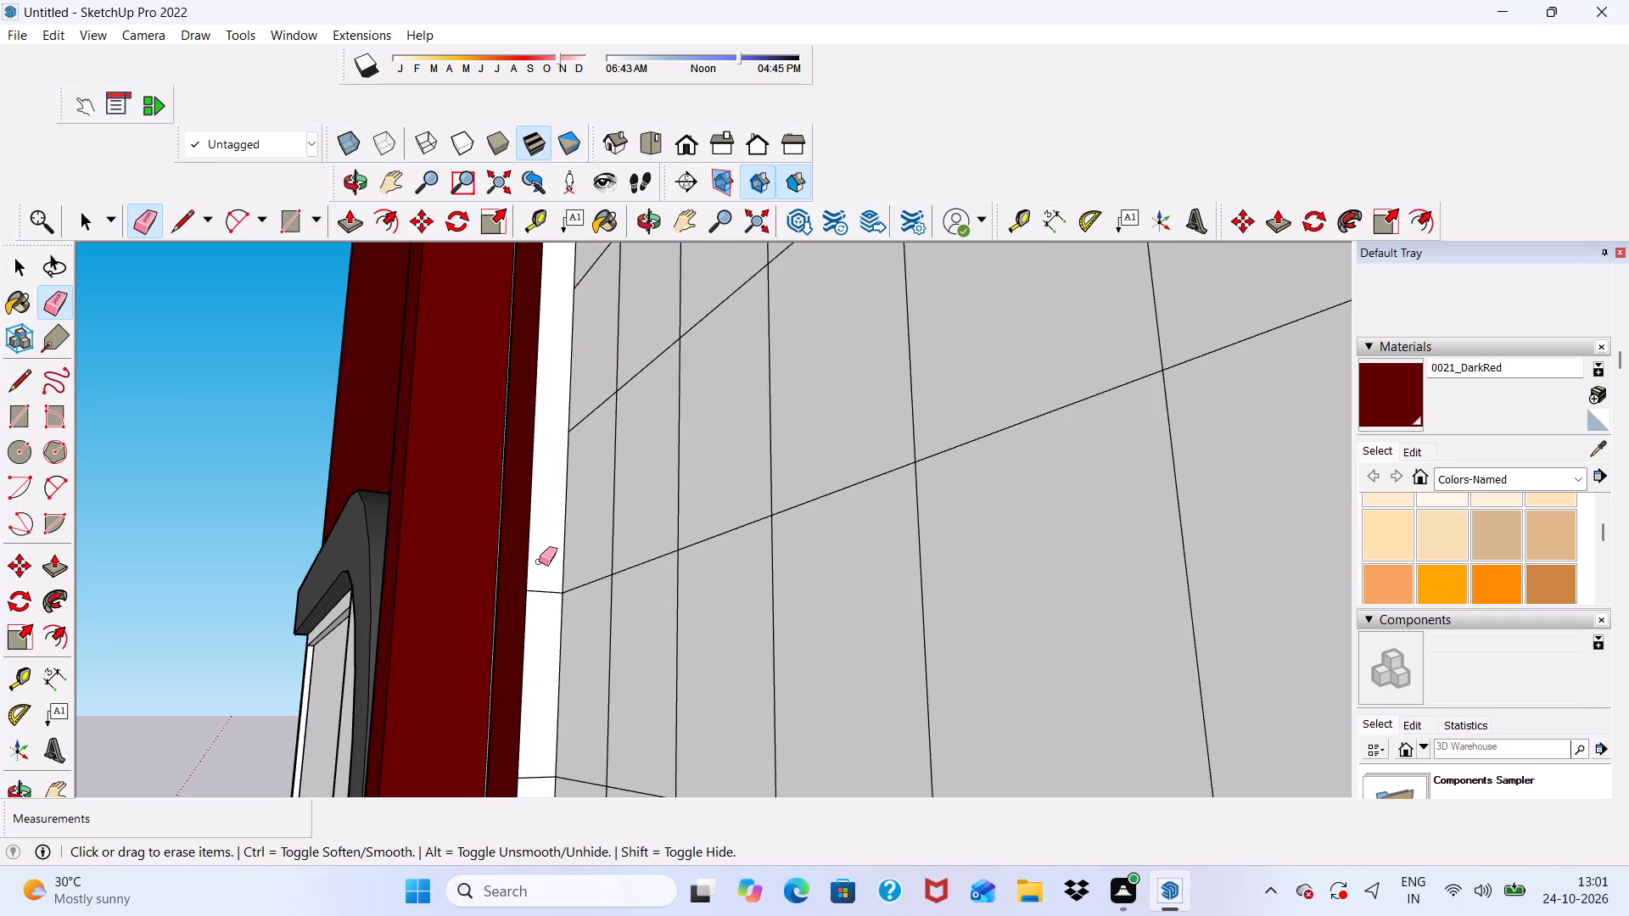
pyautogui.moveTo(541, 575); pyautogui.dragTo(545, 598)
pyautogui.moveTo(532, 751); pyautogui.dragTo(524, 782)
pyautogui.scroll(-6, 529, 518)
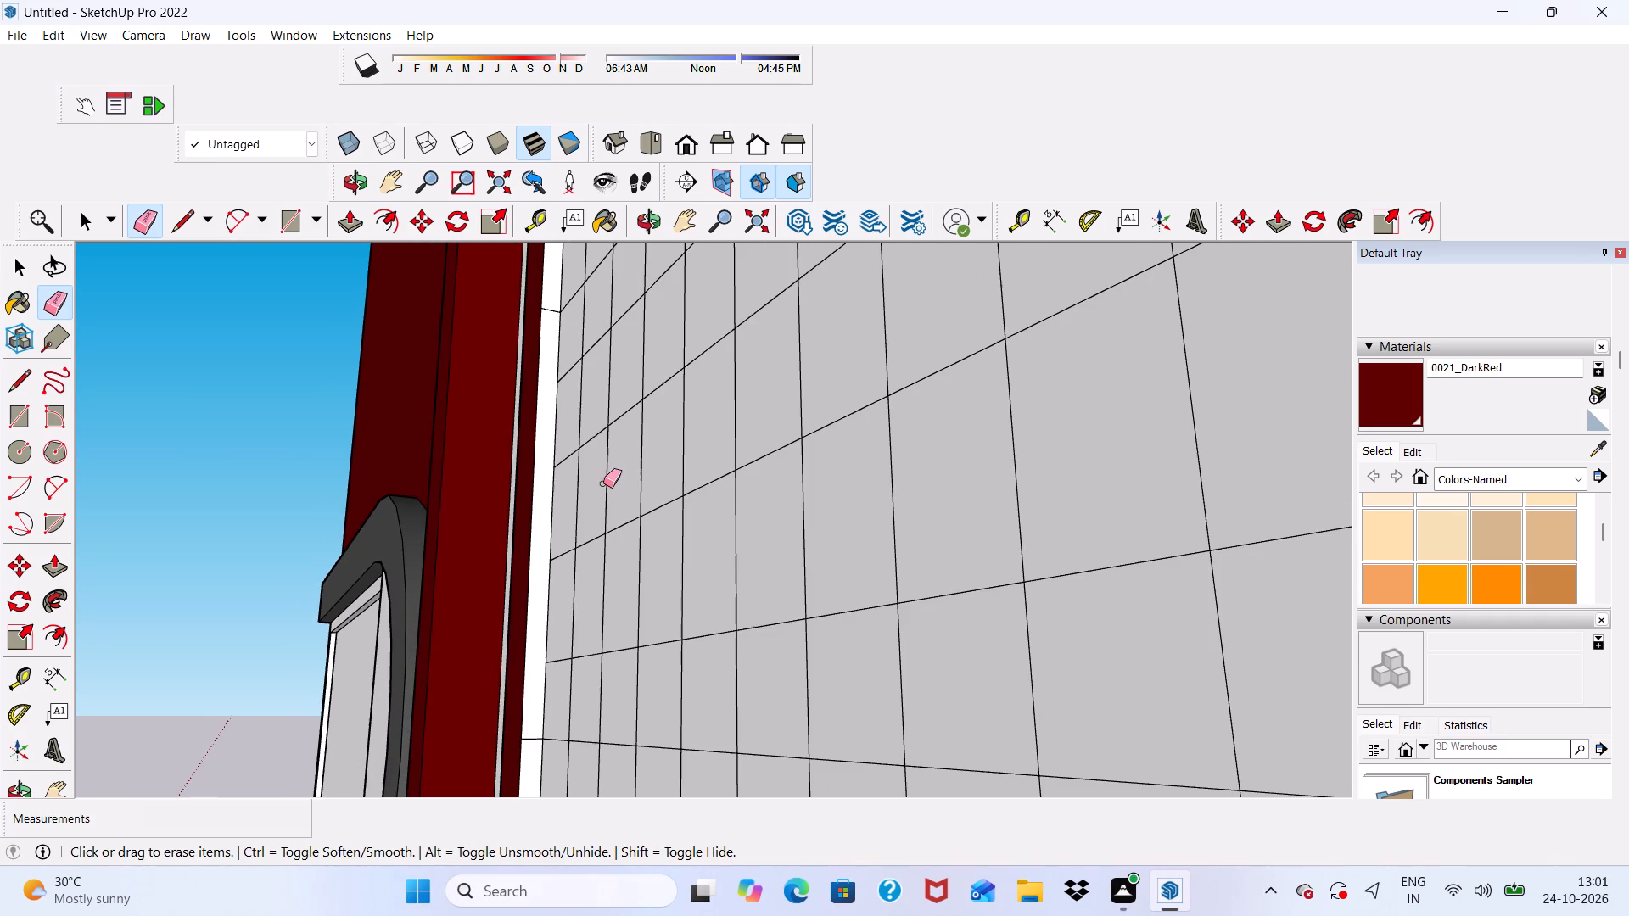
pyautogui.moveTo(535, 736); pyautogui.dragTo(534, 744)
# Erase three more short division lines on the grid window's vertical inner reveal, above the ones already cleared.
pyautogui.scroll(-12, 555, 563)
pyautogui.scroll(3, 563, 247)
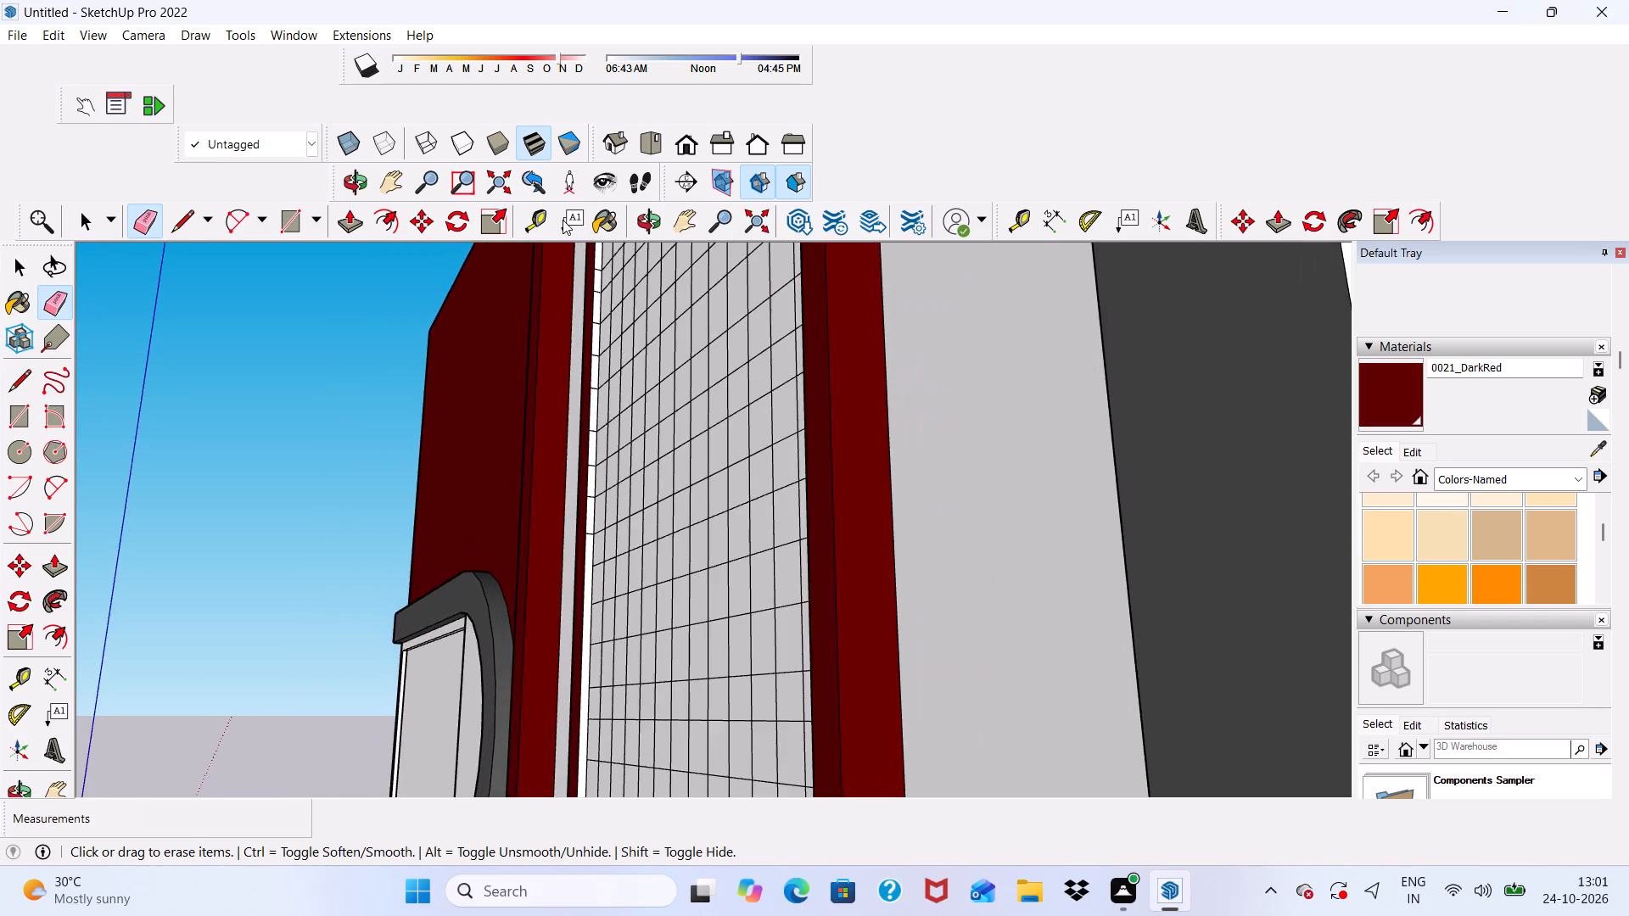
pyautogui.scroll(16, 563, 220)
pyautogui.moveTo(579, 265); pyautogui.dragTo(579, 307)
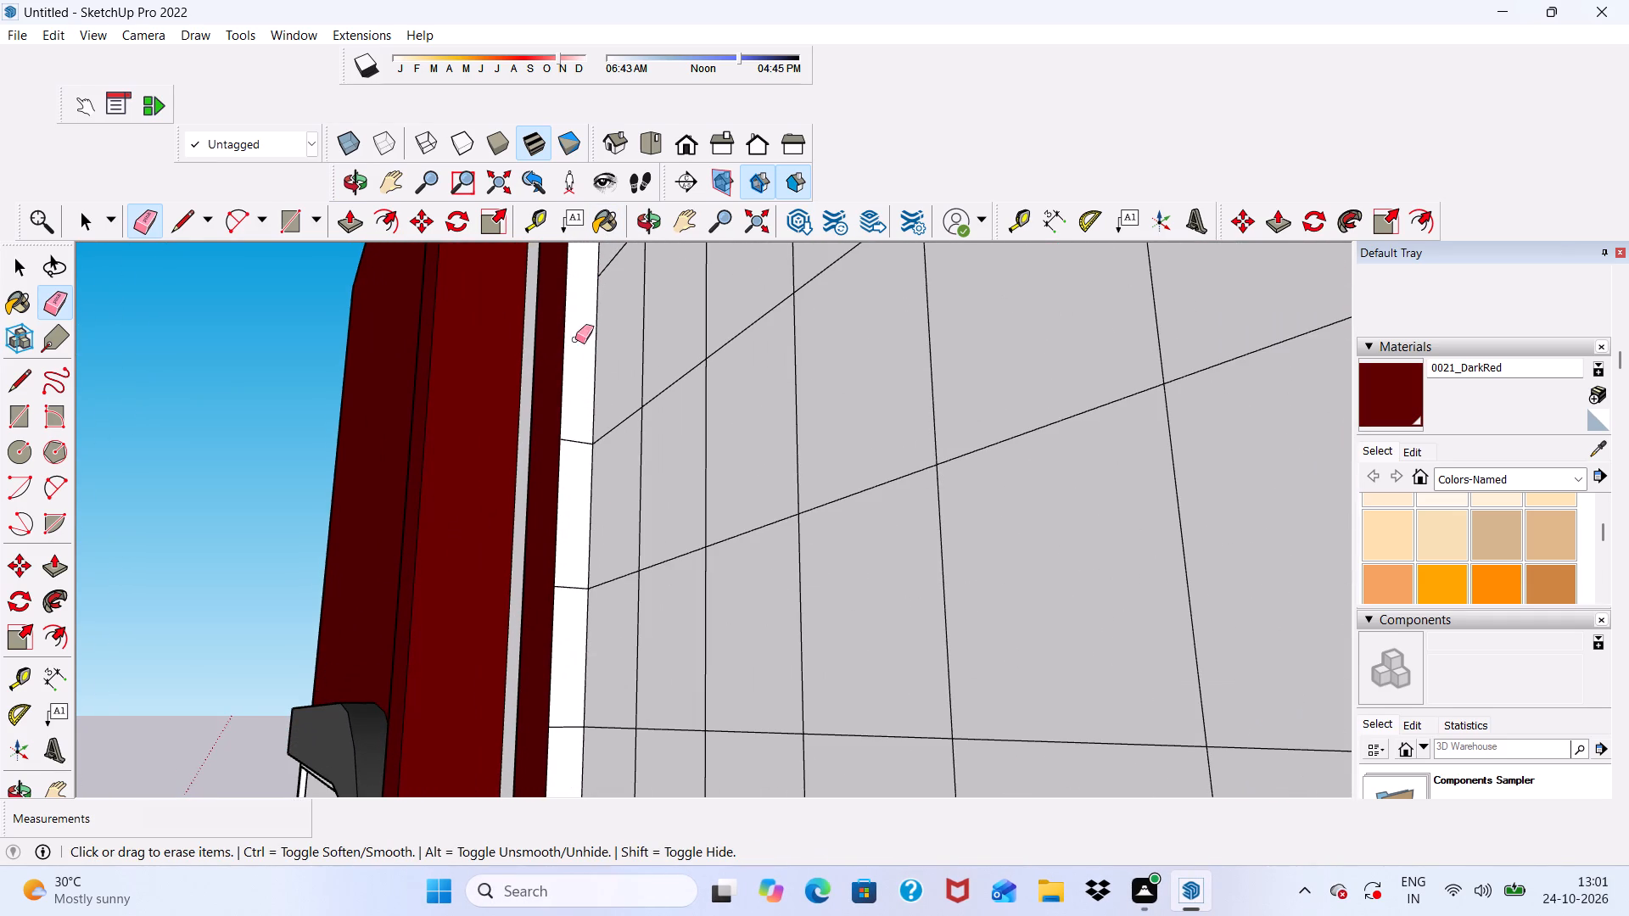
pyautogui.moveTo(570, 428); pyautogui.dragTo(570, 449)
pyautogui.moveTo(574, 578); pyautogui.dragTo(574, 589)
pyautogui.scroll(-3, 608, 458)
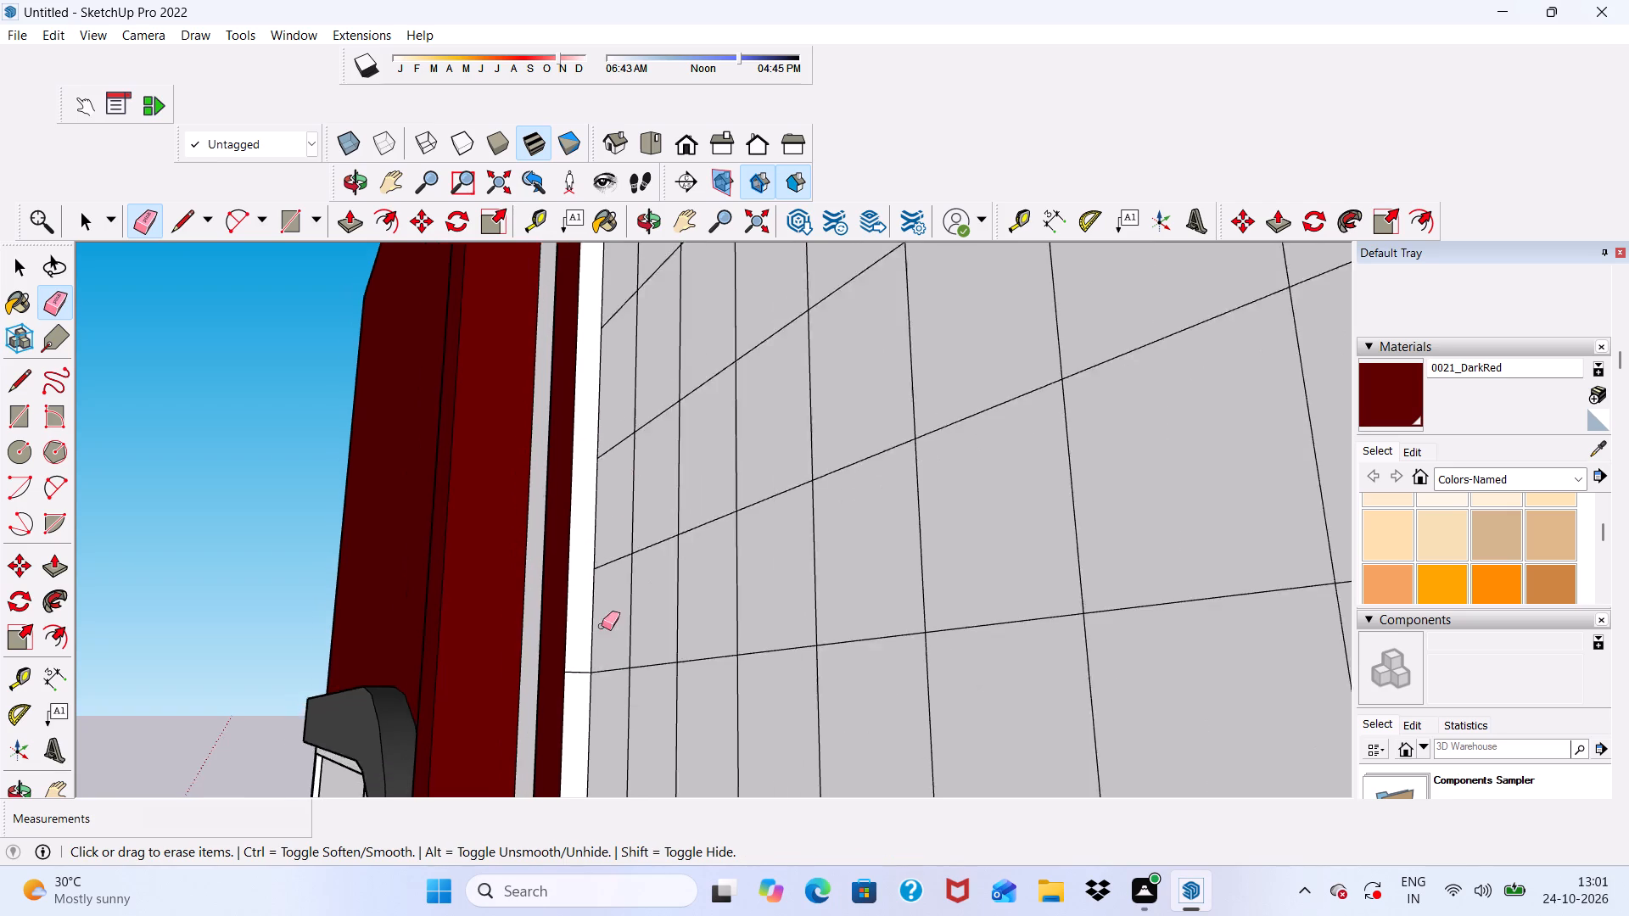
# Erase the following three short division lines higher up the grid window's same vertical inner reveal.
pyautogui.scroll(5, 588, 710)
pyautogui.moveTo(571, 652); pyautogui.dragTo(571, 662)
pyautogui.scroll(-1, 574, 542)
pyautogui.moveTo(566, 618); pyautogui.dragTo(563, 675)
pyautogui.scroll(-2, 574, 486)
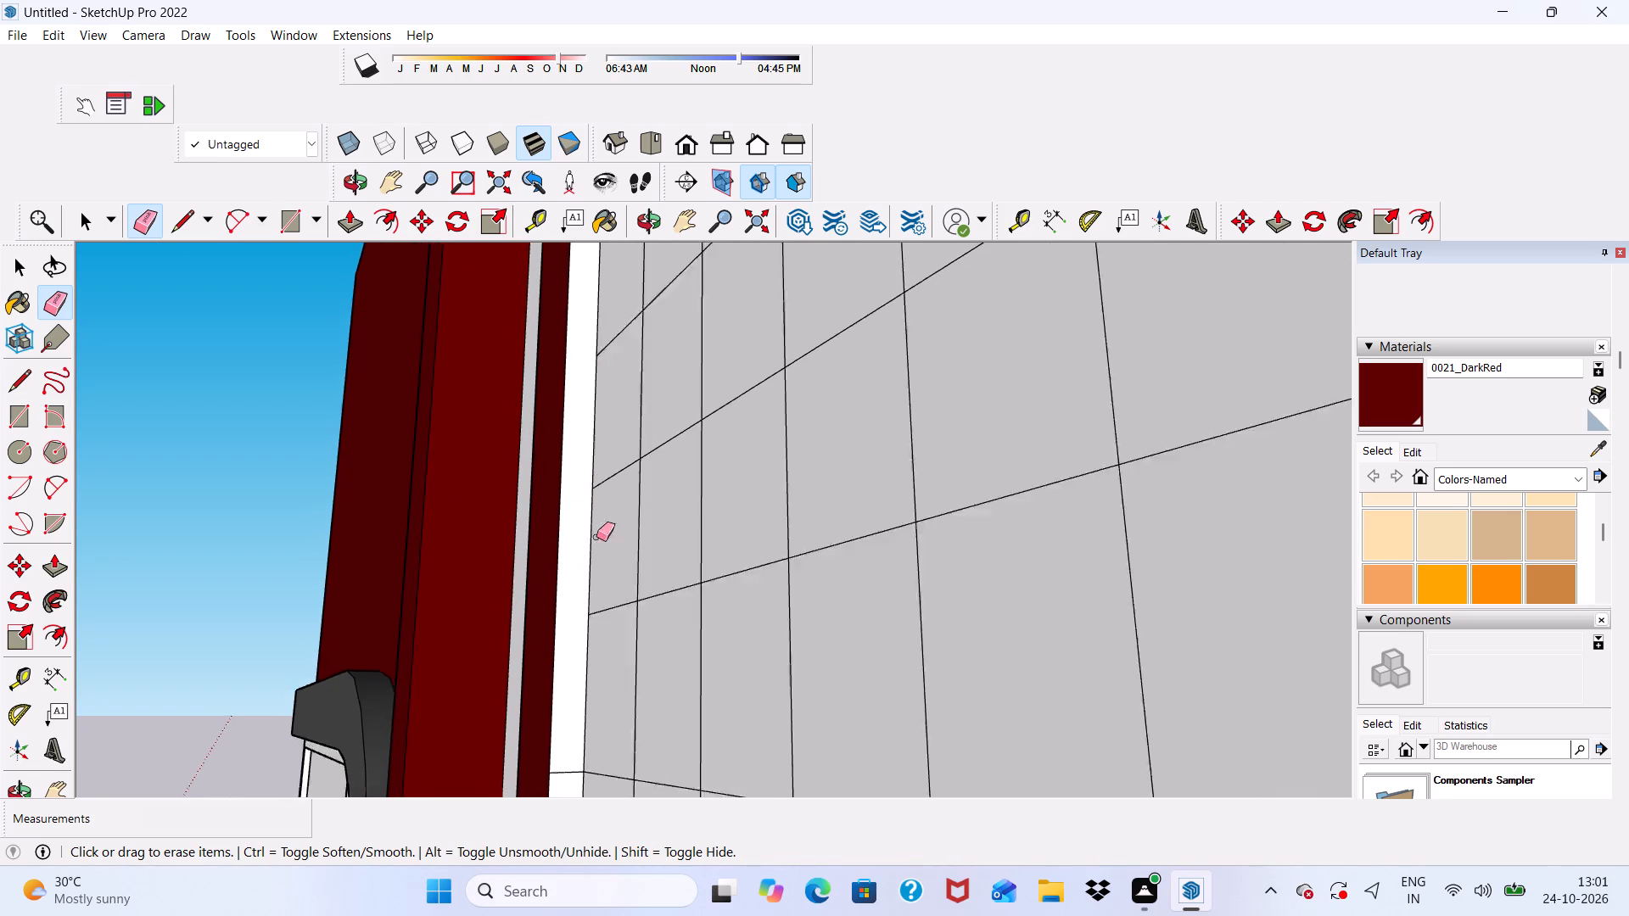
pyautogui.scroll(-10, 596, 537)
pyautogui.scroll(7, 614, 693)
pyautogui.moveTo(599, 596); pyautogui.dragTo(600, 642)
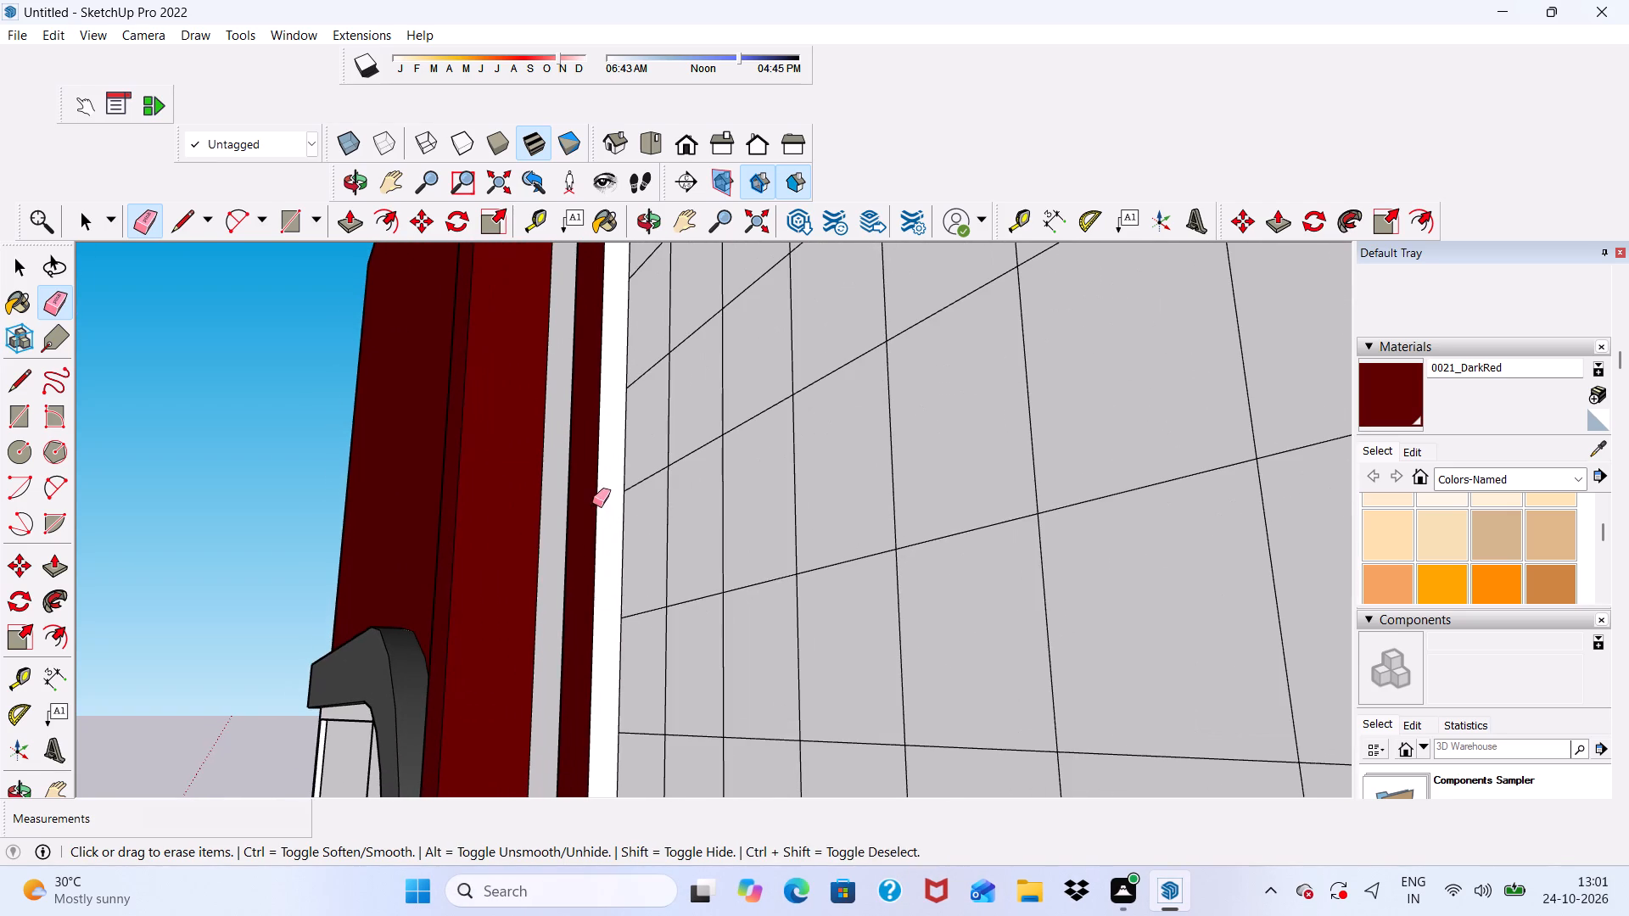
# Erase the next four short division lines up the vertical inner reveal, from a more level view of the grid window.
pyautogui.scroll(-20, 592, 503)
pyautogui.scroll(10, 636, 276)
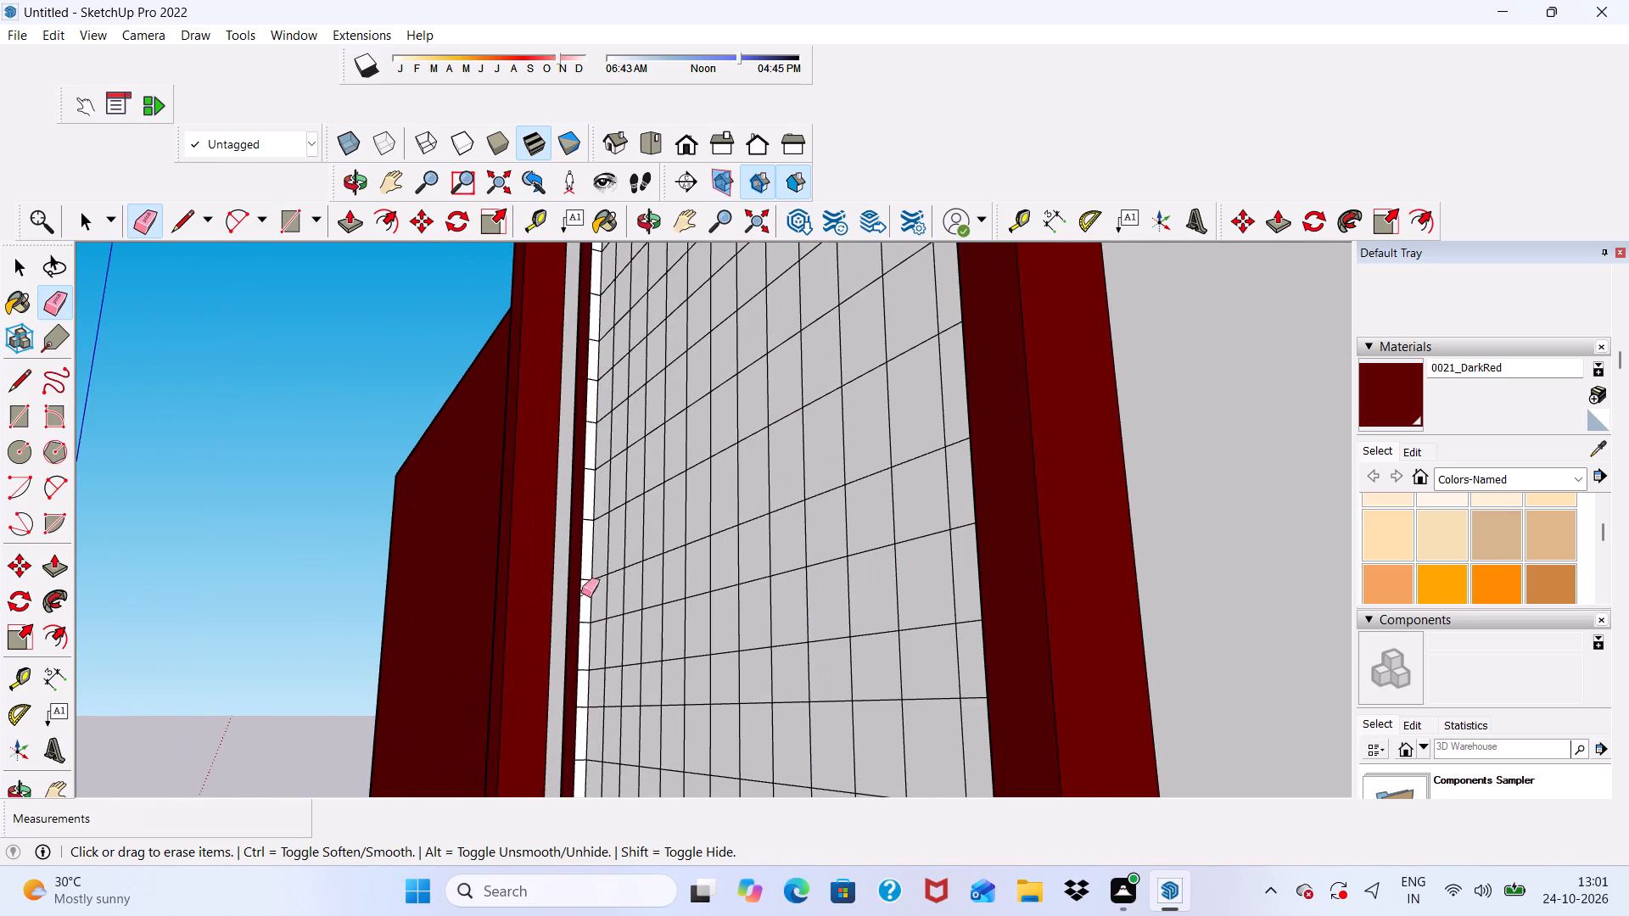
pyautogui.scroll(-5, 629, 337)
pyautogui.moveTo(634, 690); pyautogui.dragTo(632, 747, button='middle')
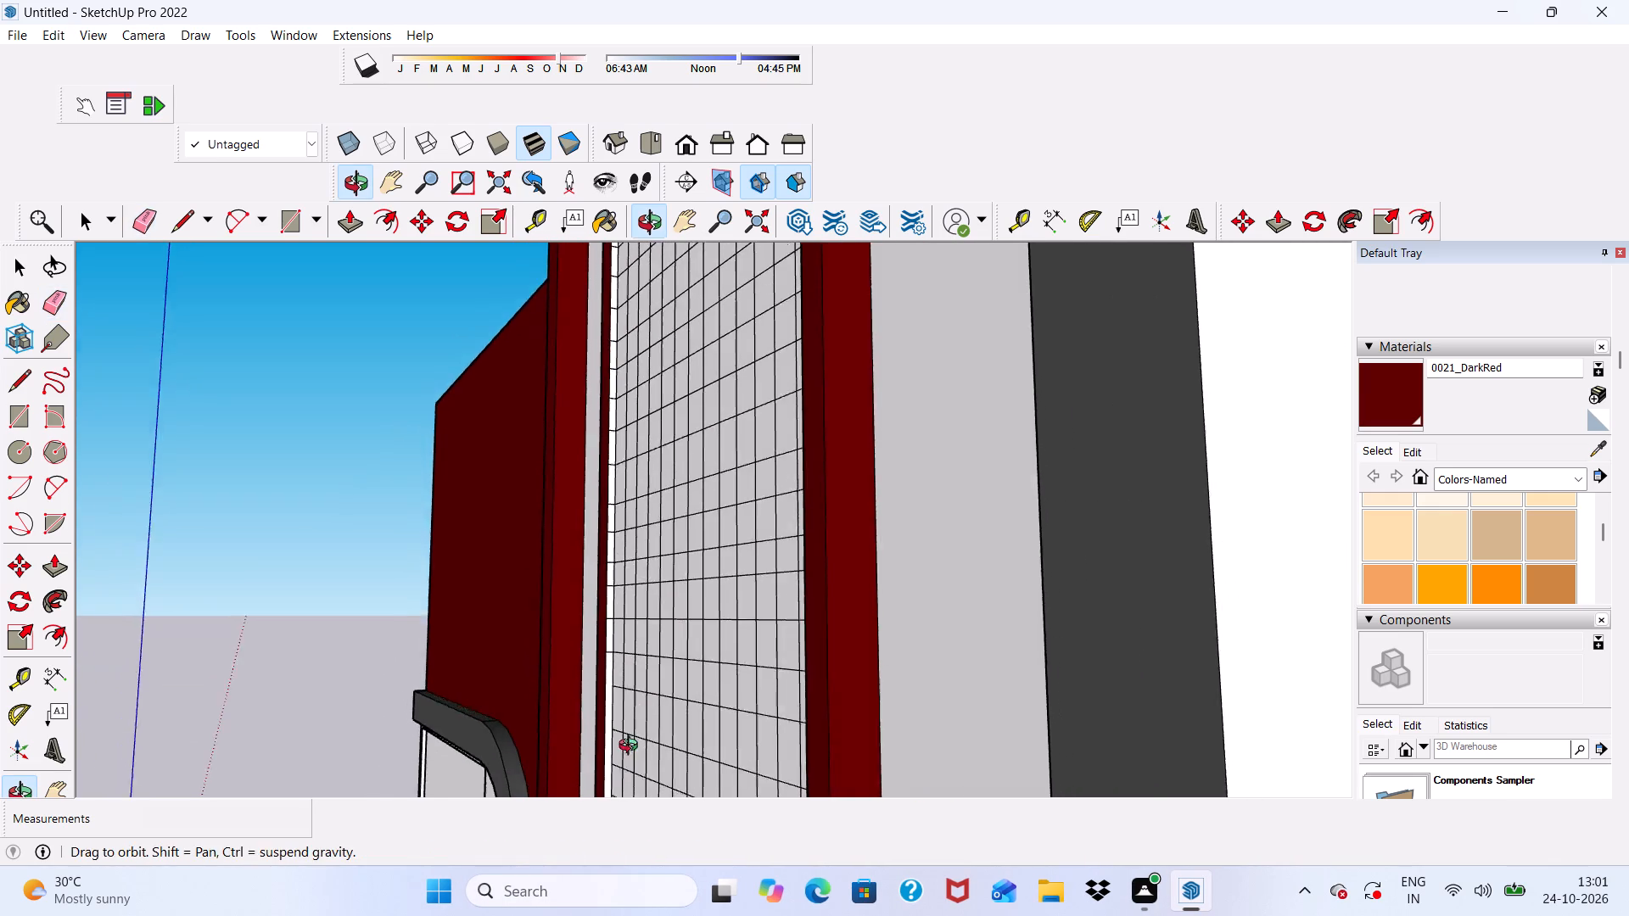
pyautogui.moveTo(632, 747); pyautogui.dragTo(630, 756, button='middle')
pyautogui.scroll(10, 618, 614)
pyautogui.scroll(4, 610, 502)
pyautogui.moveTo(599, 440); pyautogui.dragTo(607, 501)
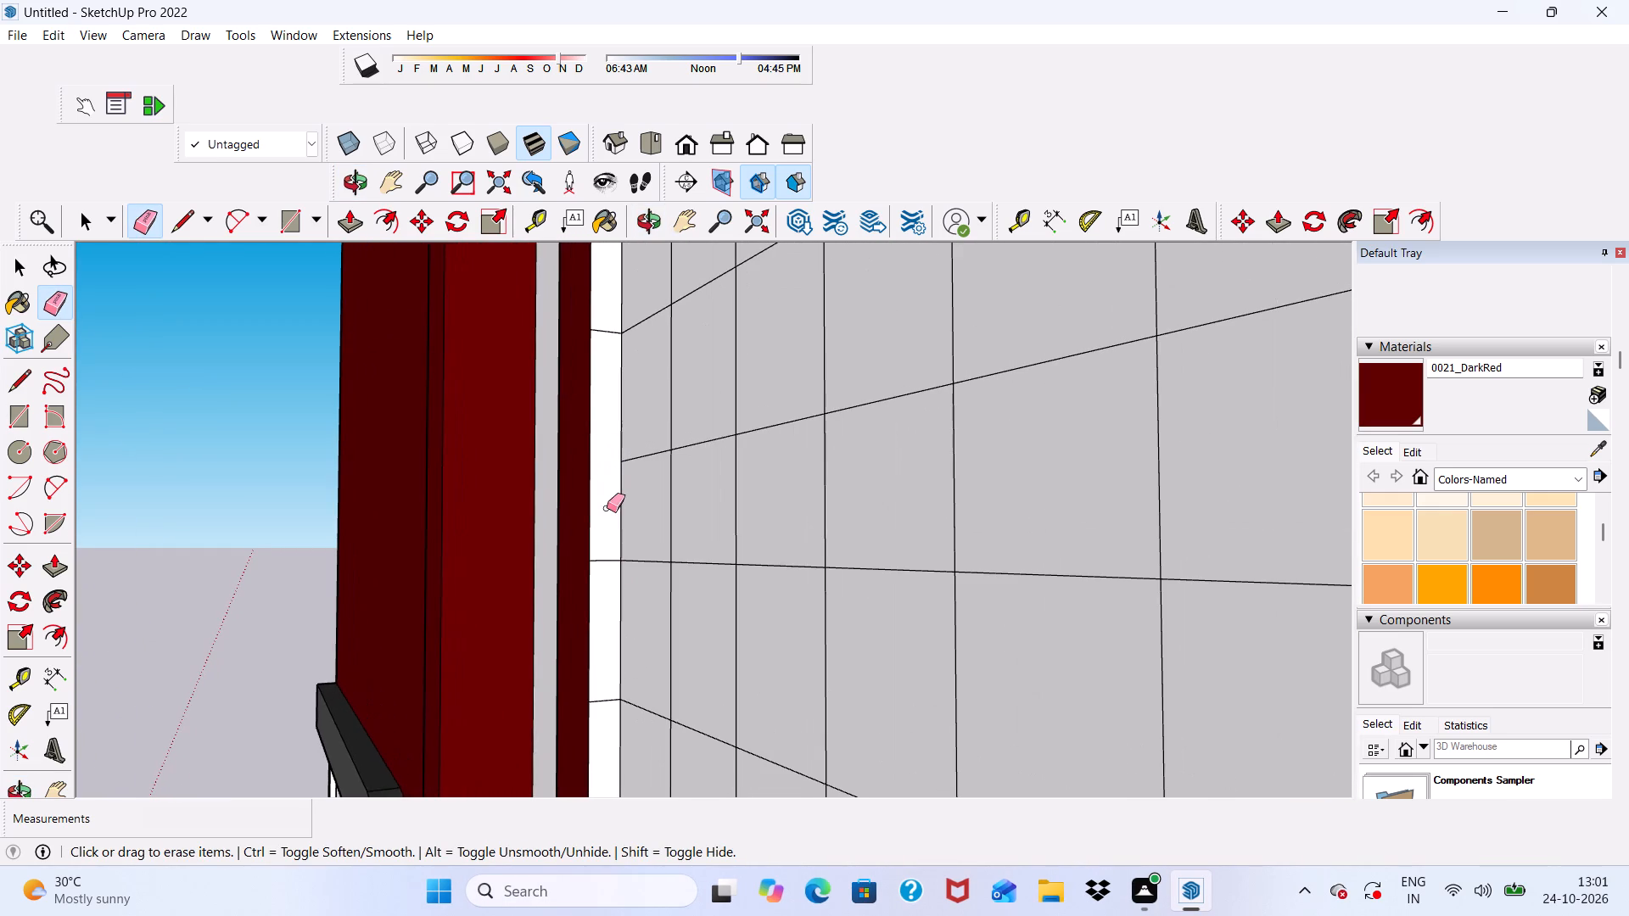
pyautogui.moveTo(607, 518); pyautogui.dragTo(597, 605)
pyautogui.moveTo(602, 680); pyautogui.dragTo(607, 709)
pyautogui.scroll(-6, 618, 494)
pyautogui.scroll(3, 635, 682)
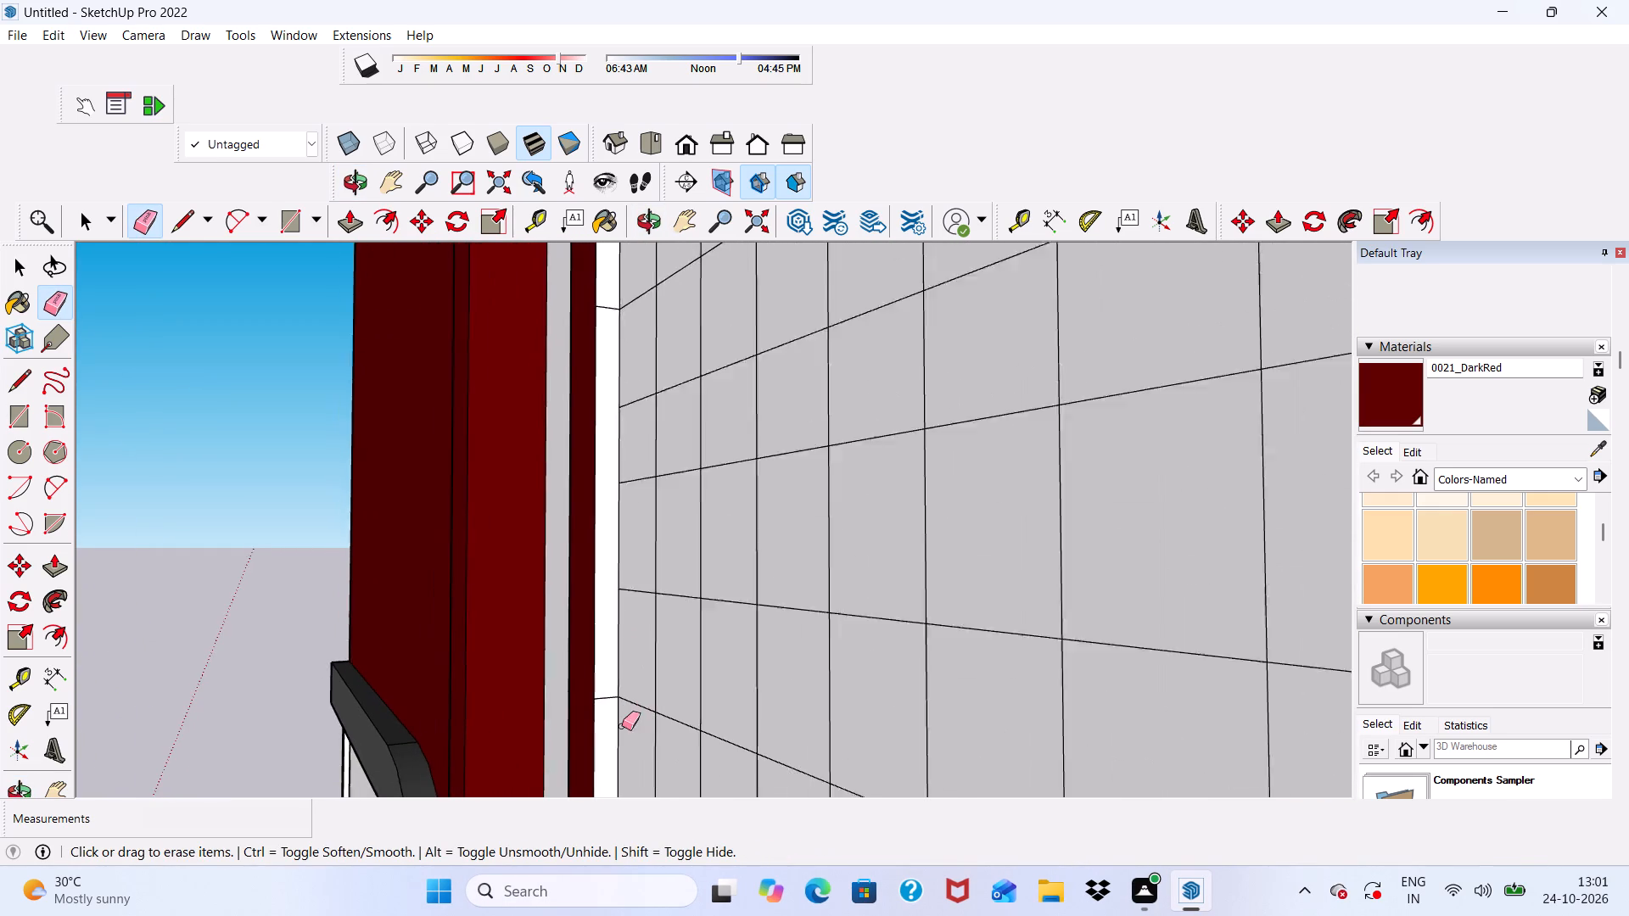
pyautogui.scroll(1, 622, 726)
pyautogui.moveTo(600, 685); pyautogui.dragTo(602, 701)
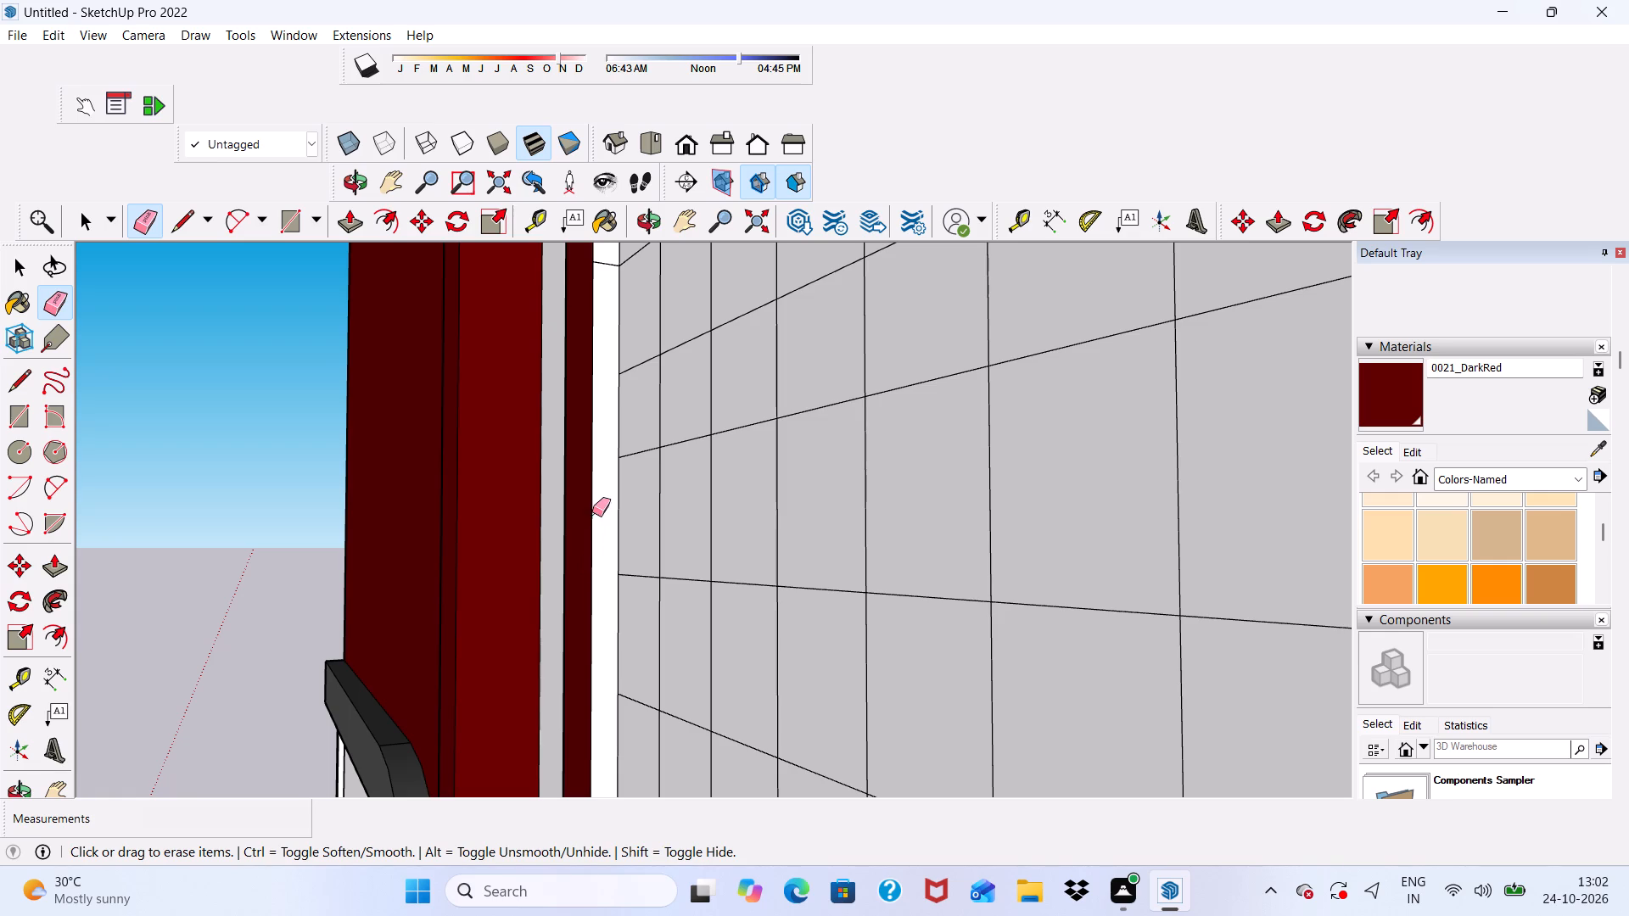
# Erase two further short division lines on the grid window's white vertical reveal, continuing upward.
pyautogui.scroll(-4, 596, 494)
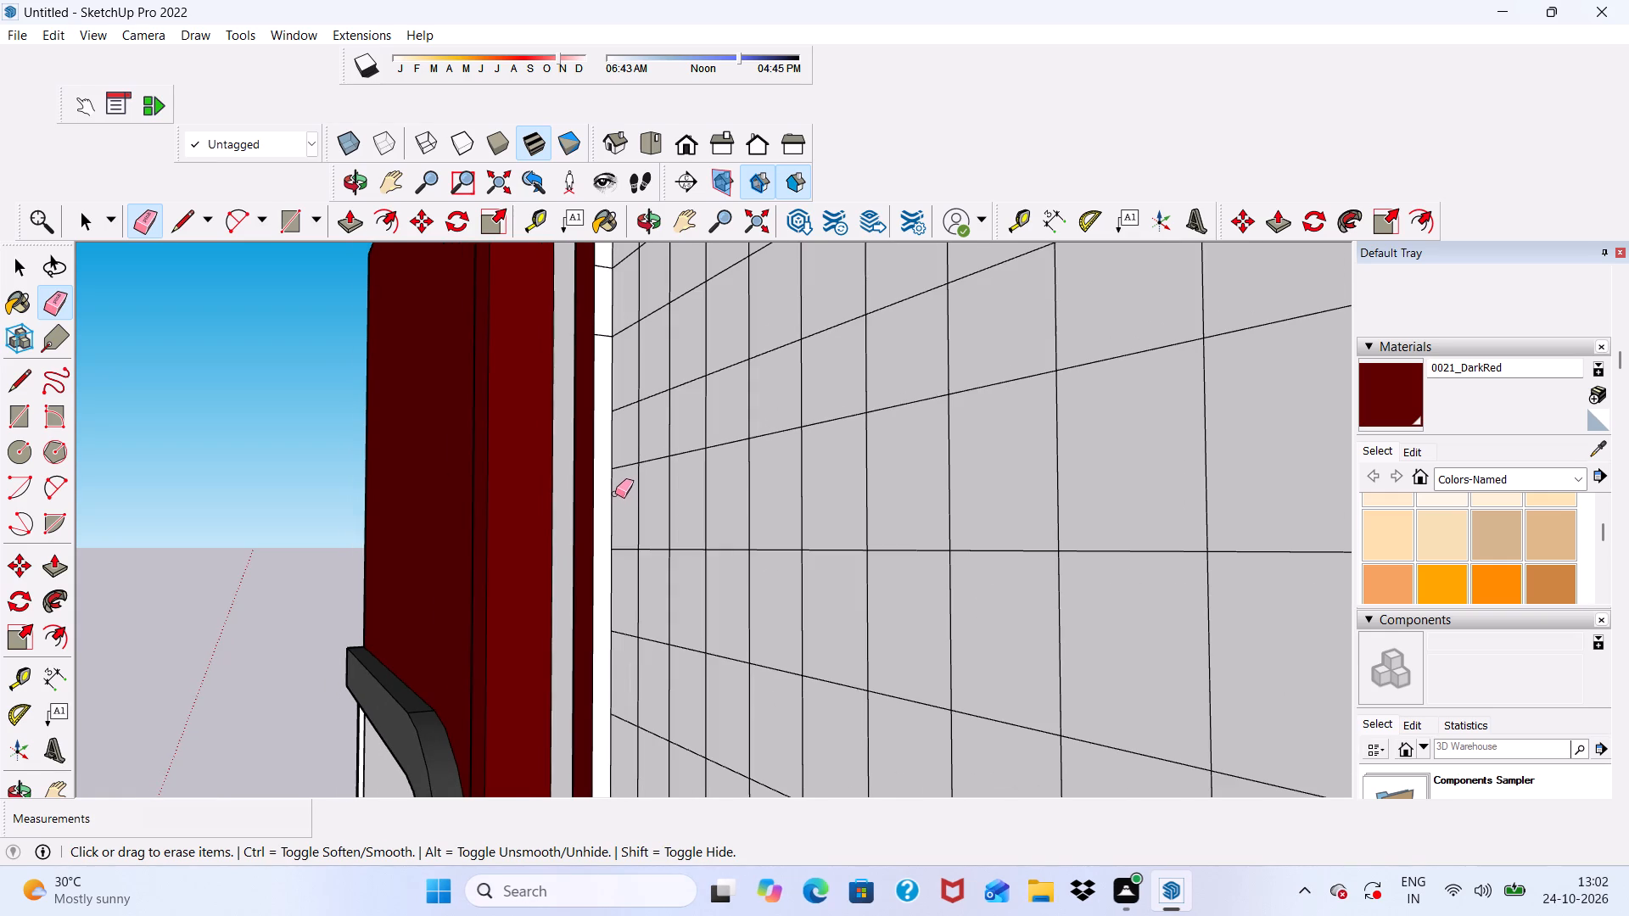
pyautogui.scroll(-7, 613, 485)
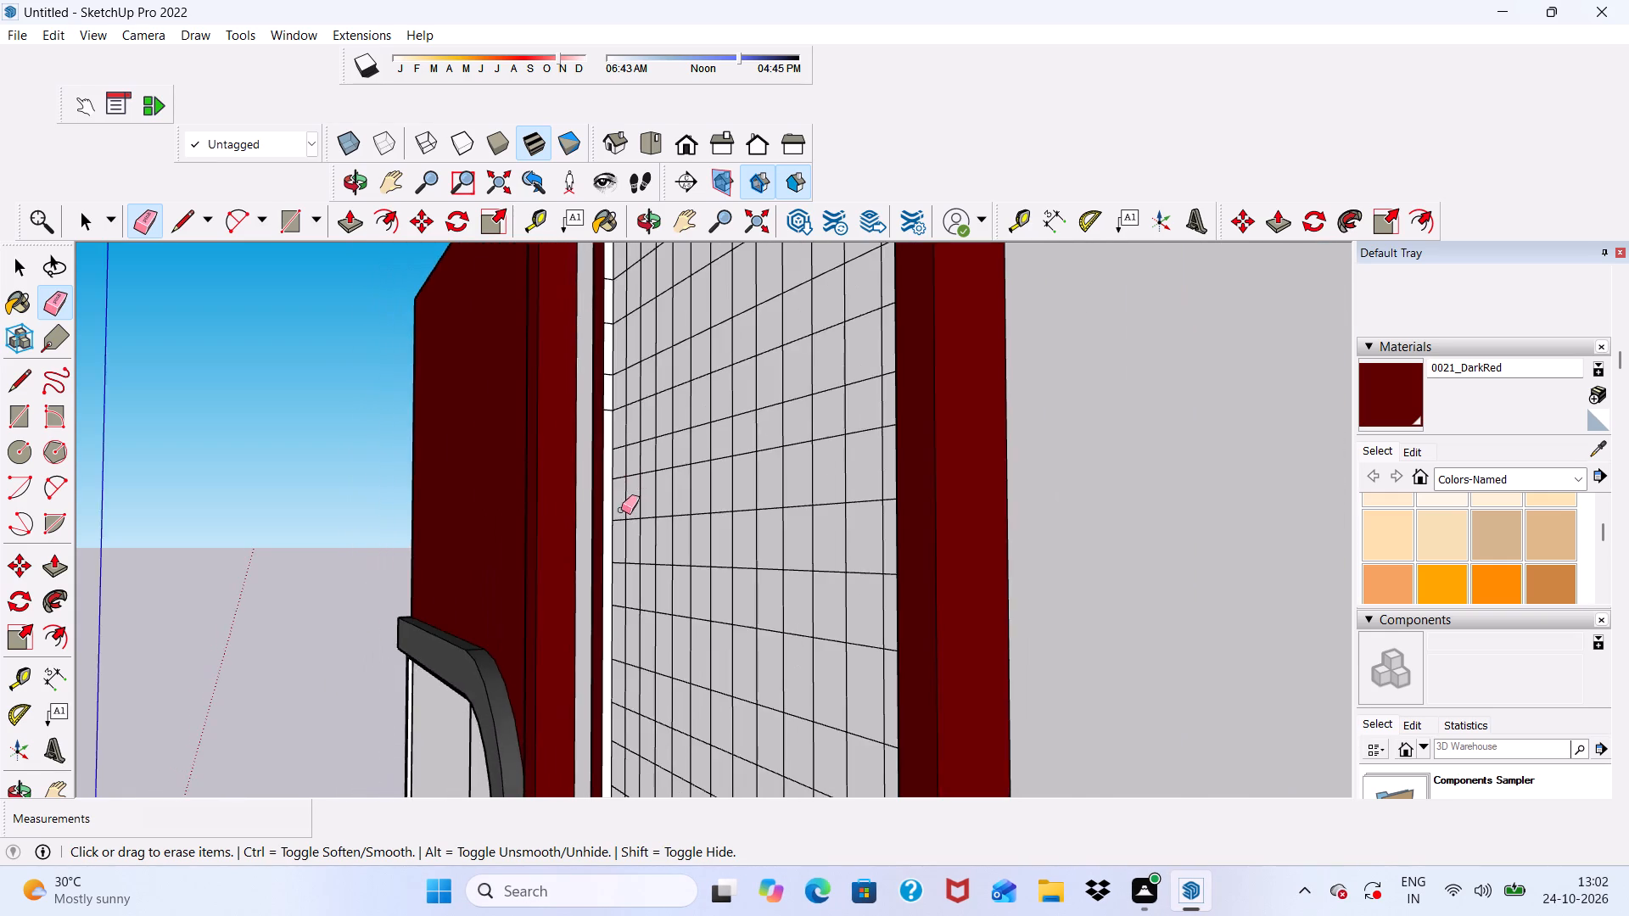
pyautogui.scroll(17, 633, 355)
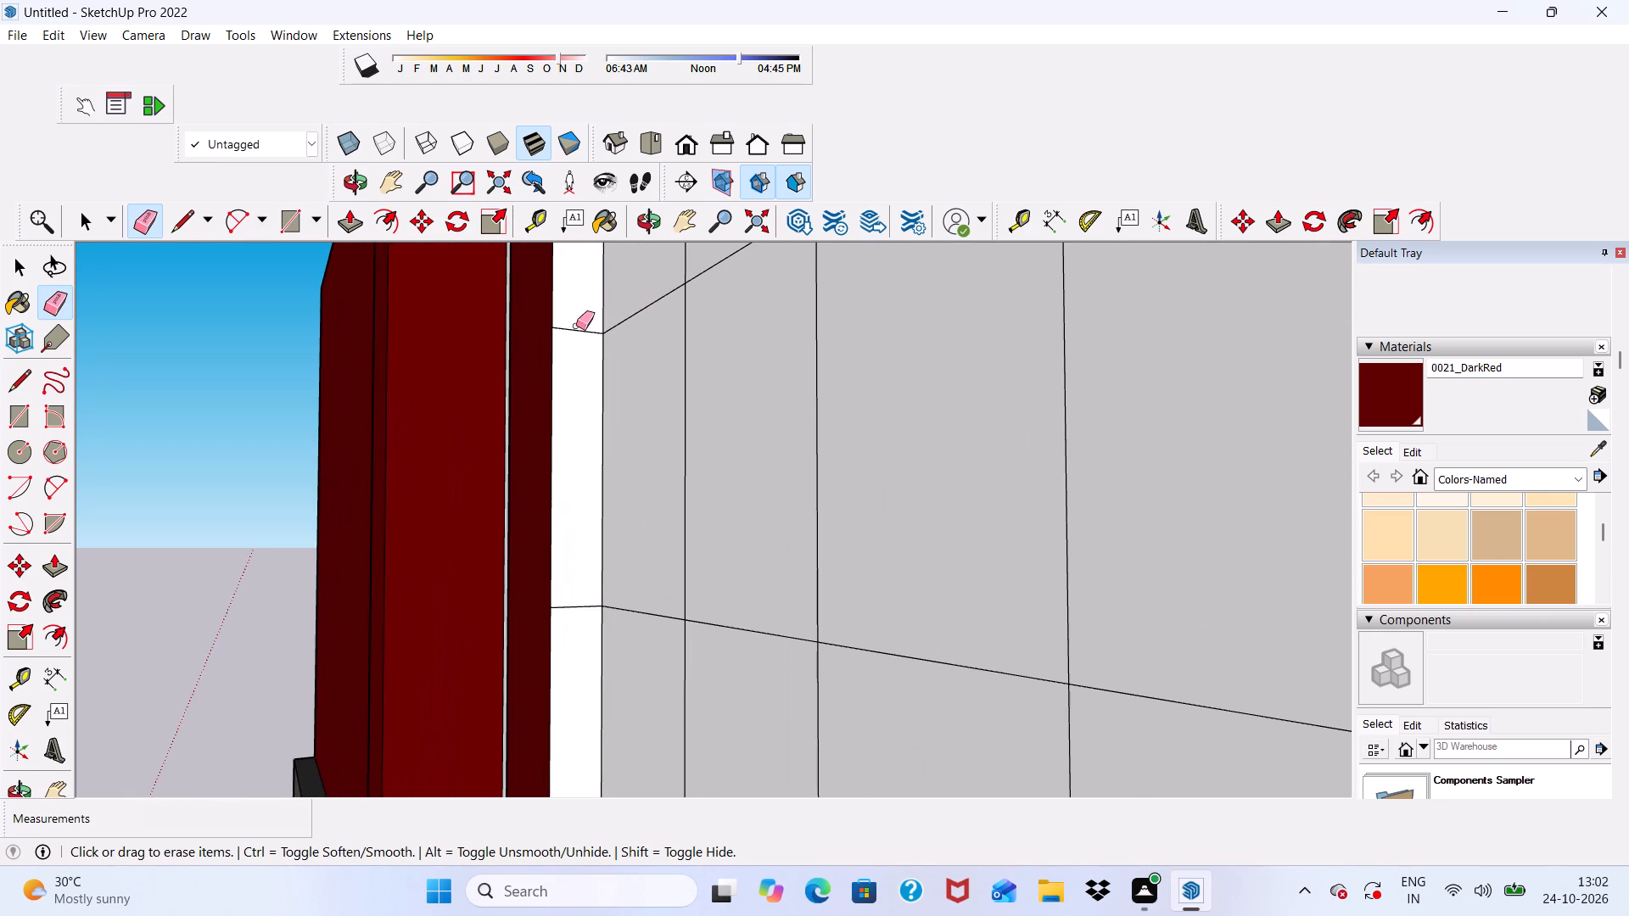
pyautogui.moveTo(576, 326); pyautogui.dragTo(579, 355)
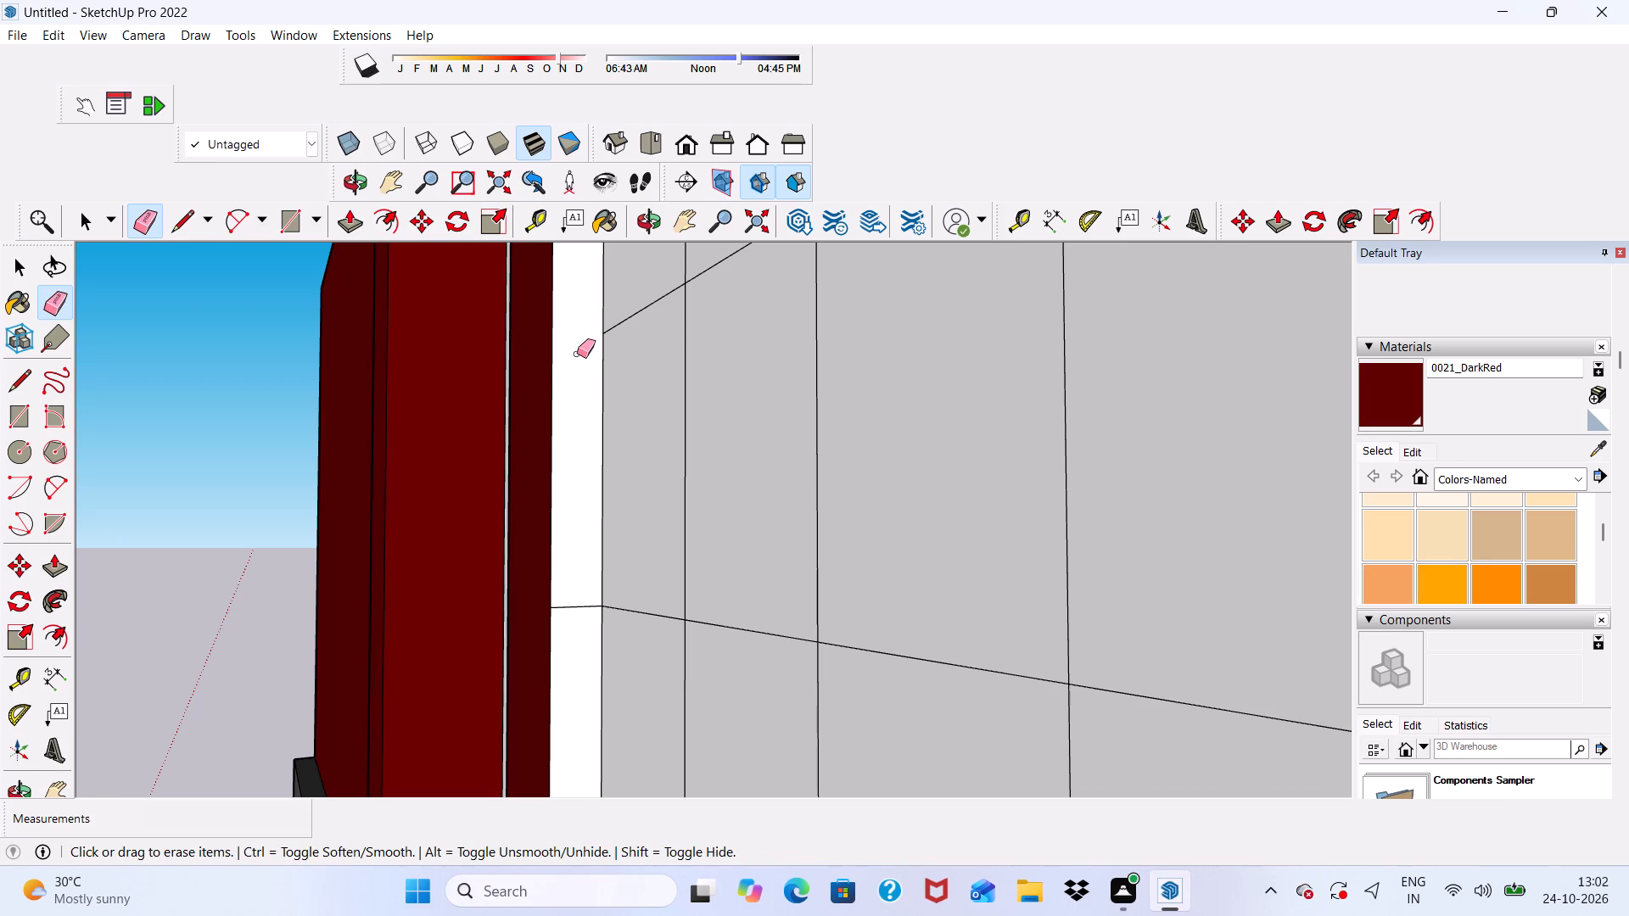
pyautogui.scroll(-4, 564, 355)
pyautogui.scroll(1, 584, 427)
pyautogui.scroll(-1, 586, 457)
pyautogui.scroll(5, 579, 411)
pyautogui.scroll(-2, 578, 485)
pyautogui.scroll(1, 562, 640)
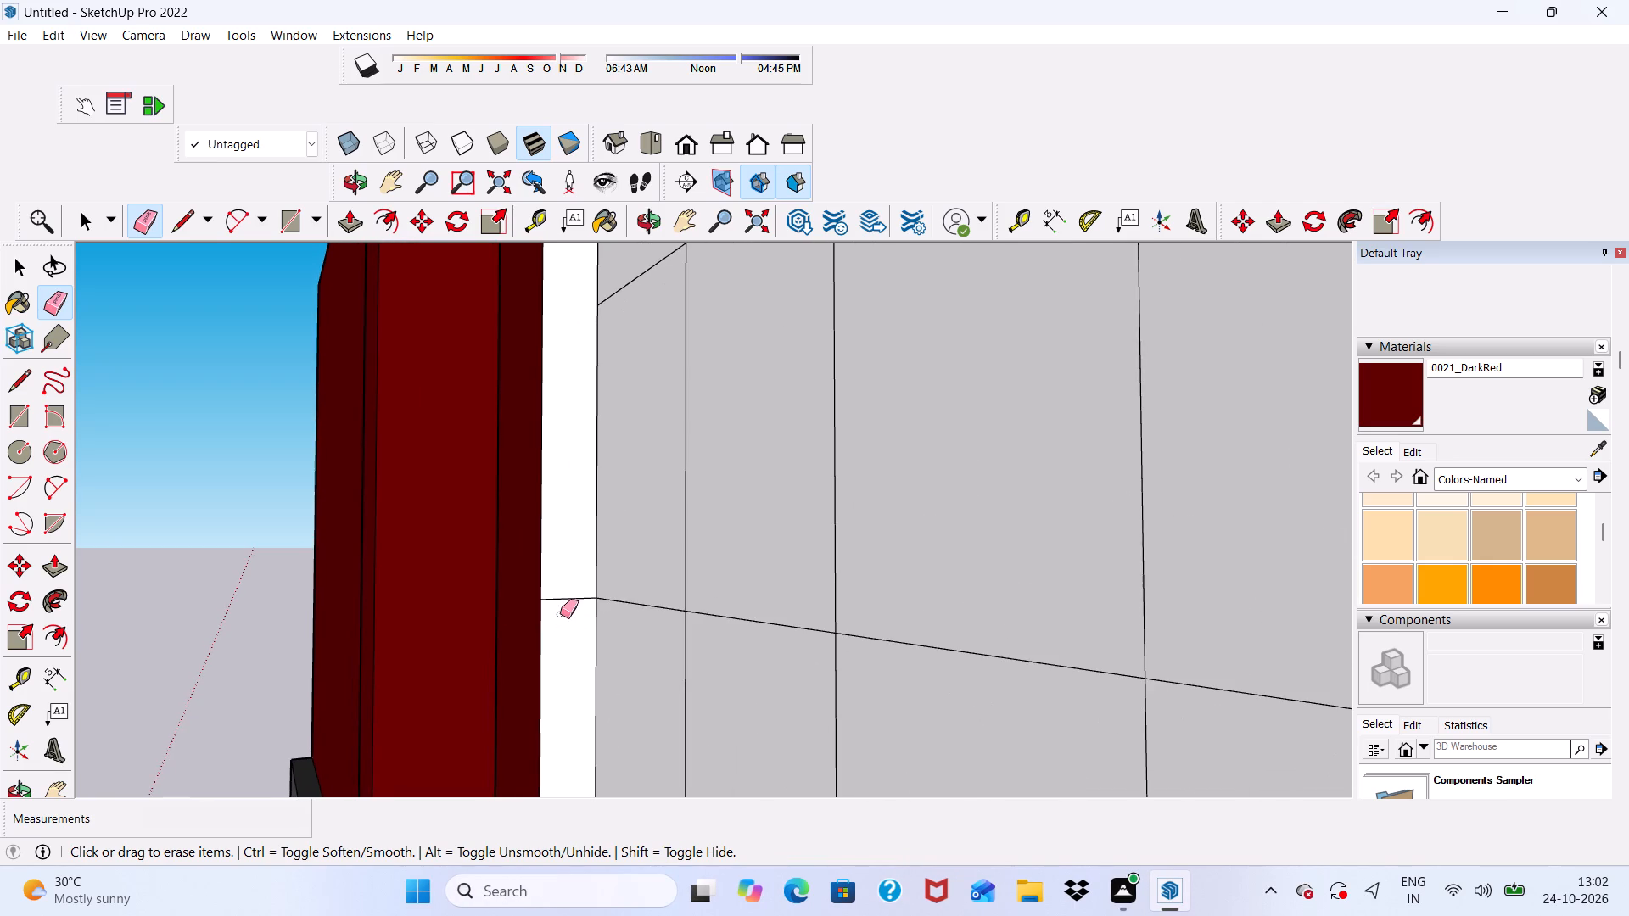
pyautogui.moveTo(567, 594); pyautogui.dragTo(567, 631)
# Erase the single short division line left behind among the cleared stretch of the grid window's vertical reveal.
pyautogui.scroll(-5, 561, 455)
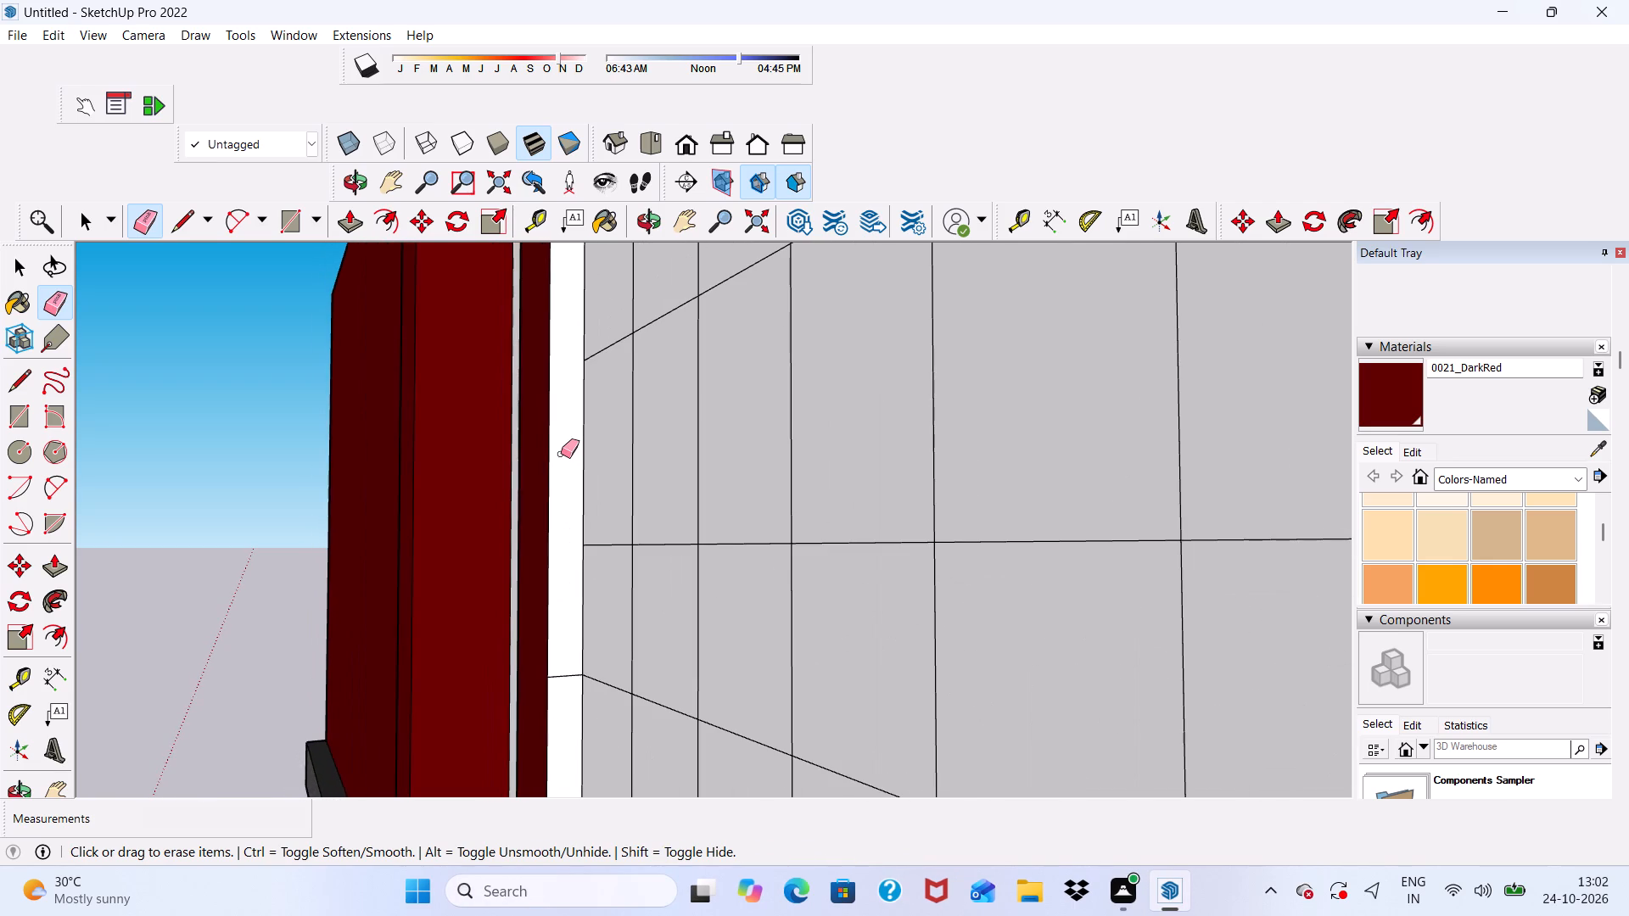
pyautogui.scroll(-4, 564, 424)
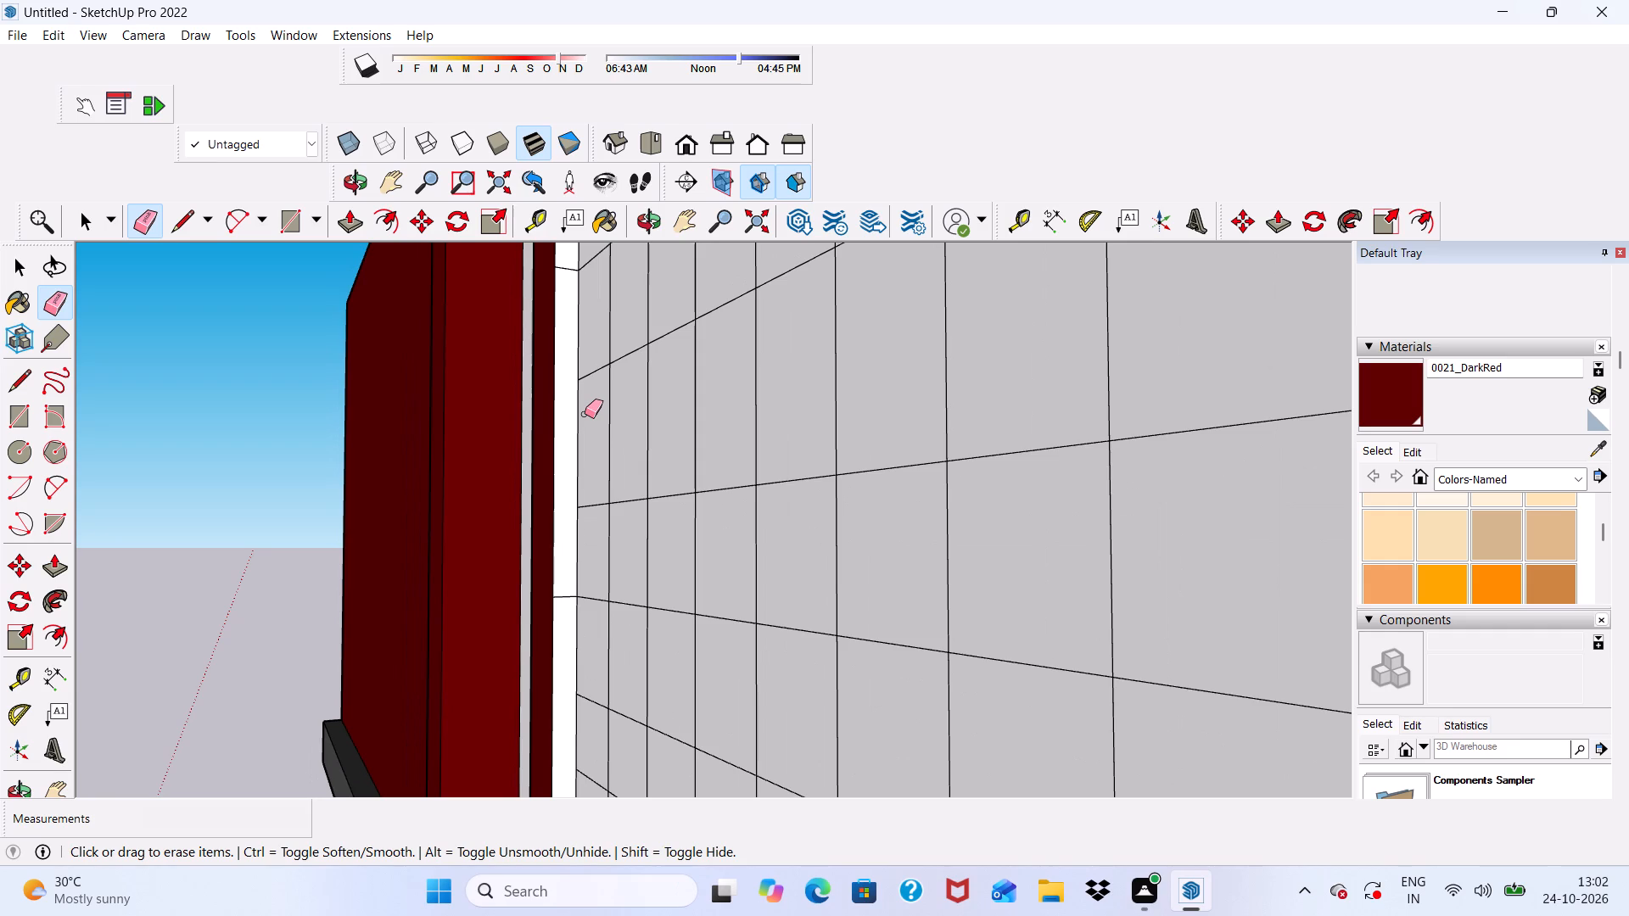
pyautogui.scroll(-6, 585, 414)
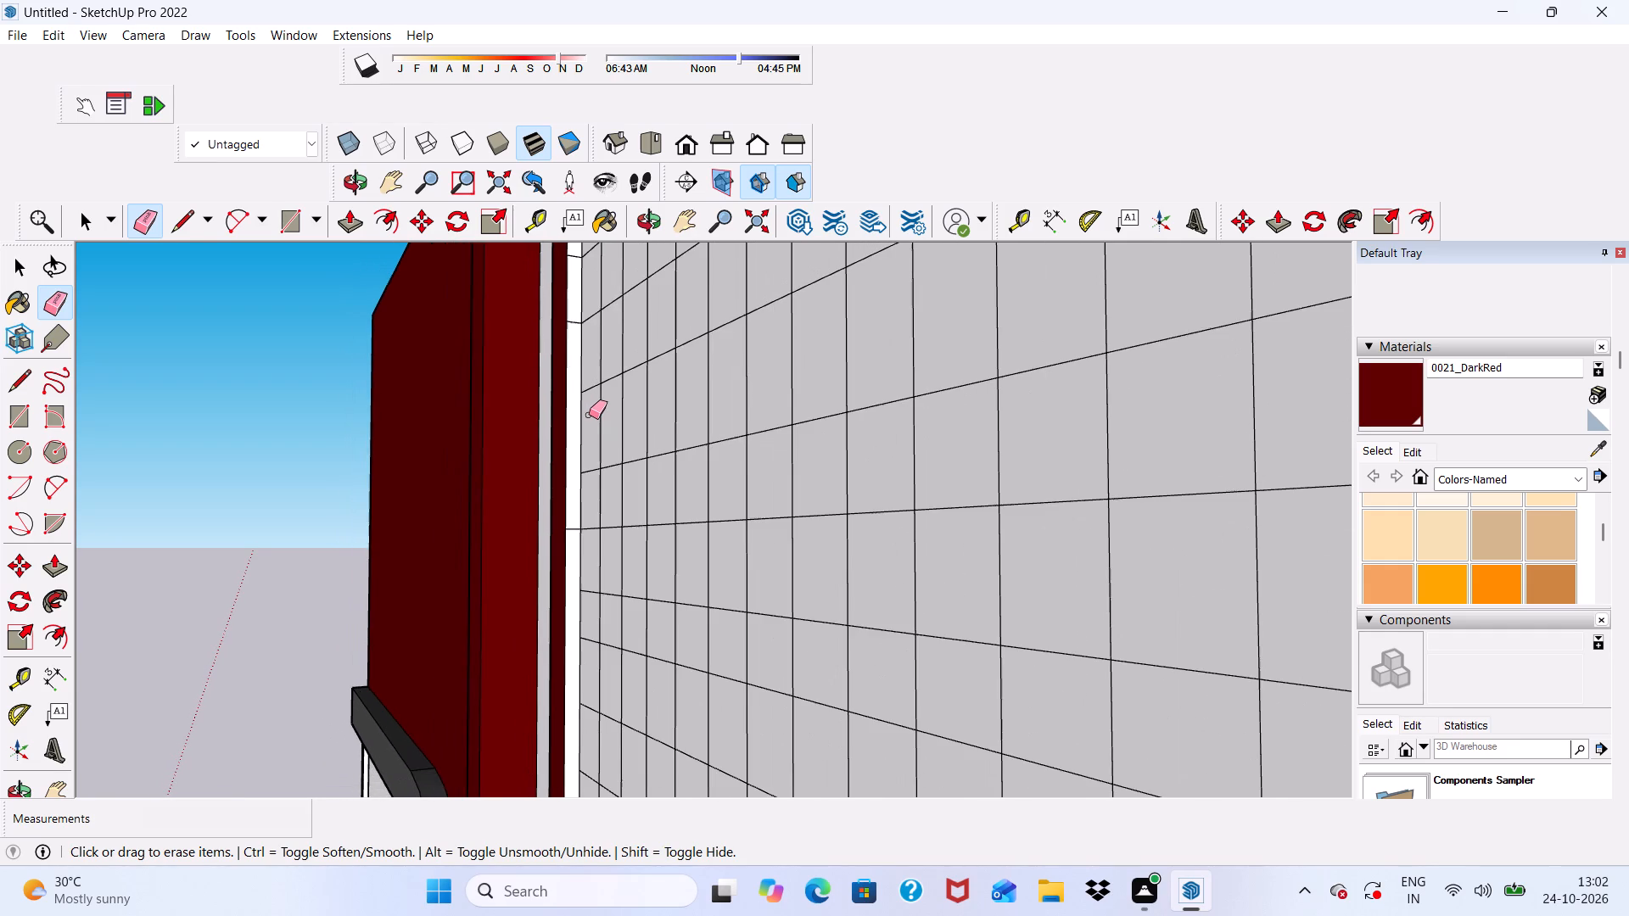
pyautogui.scroll(-2, 589, 385)
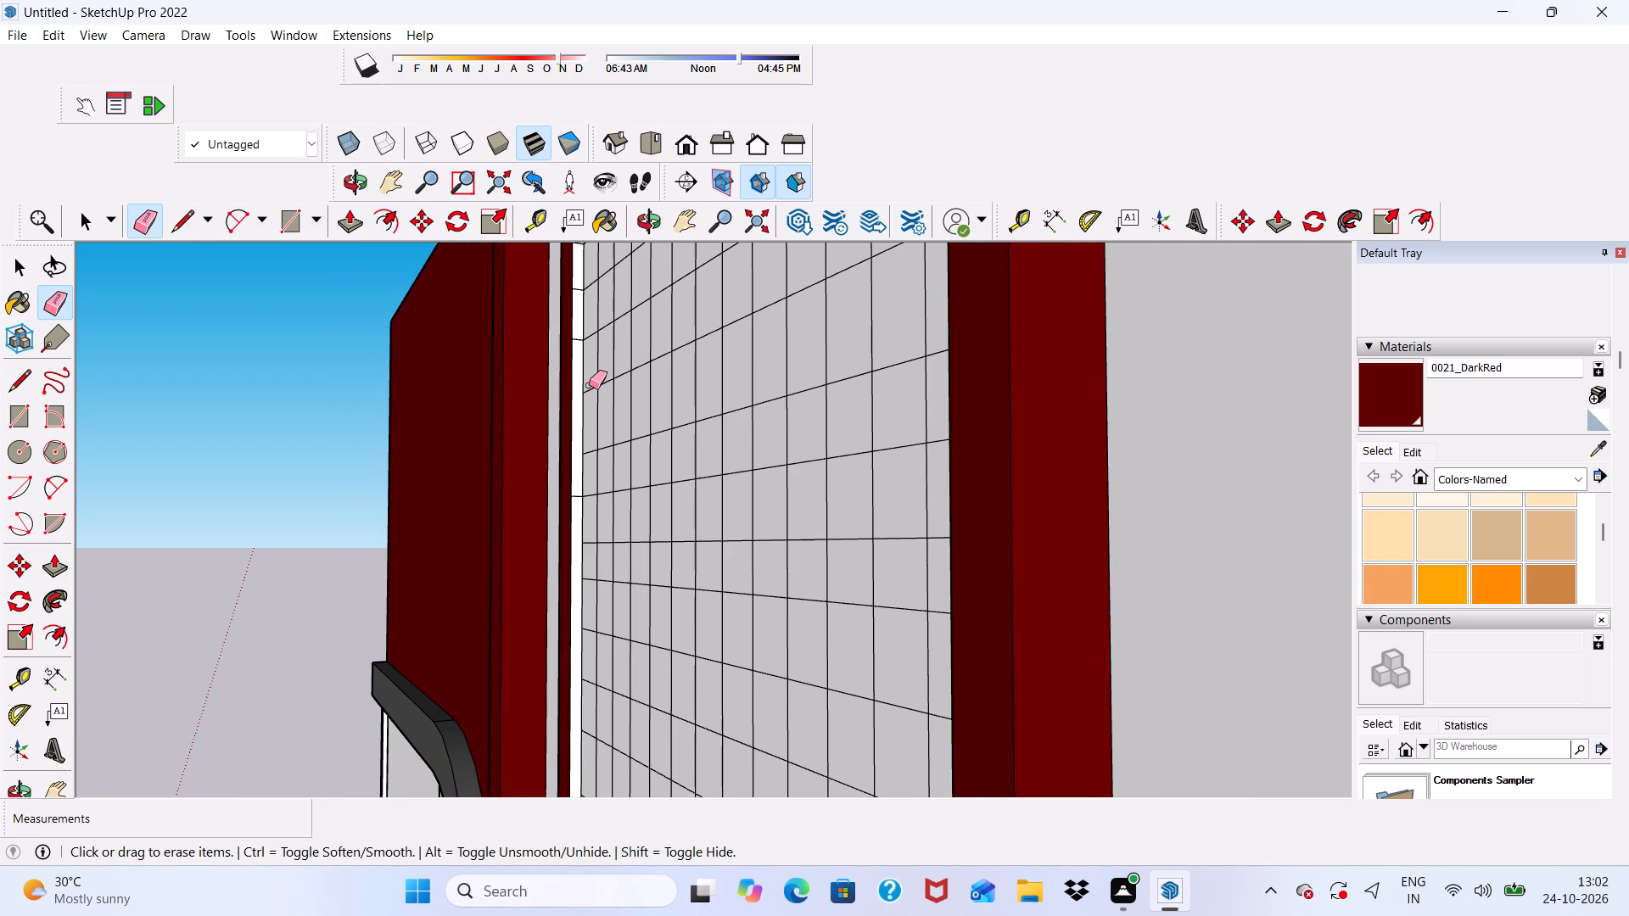
pyautogui.scroll(7, 579, 539)
pyautogui.click(573, 478)
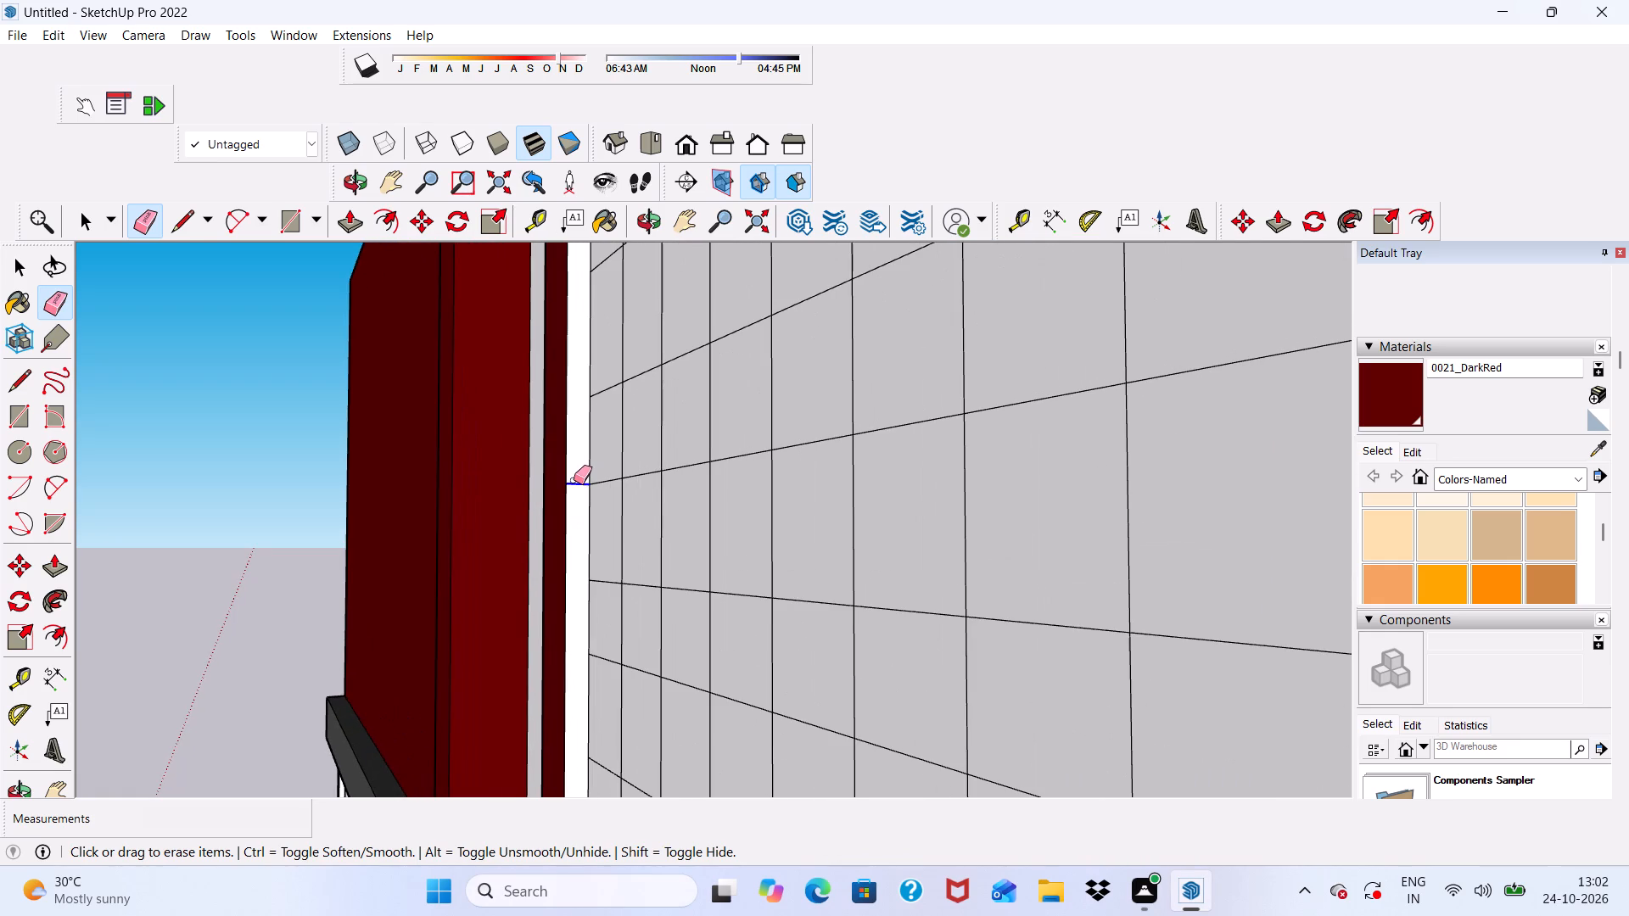
pyautogui.scroll(-5, 563, 422)
pyautogui.scroll(-4, 622, 387)
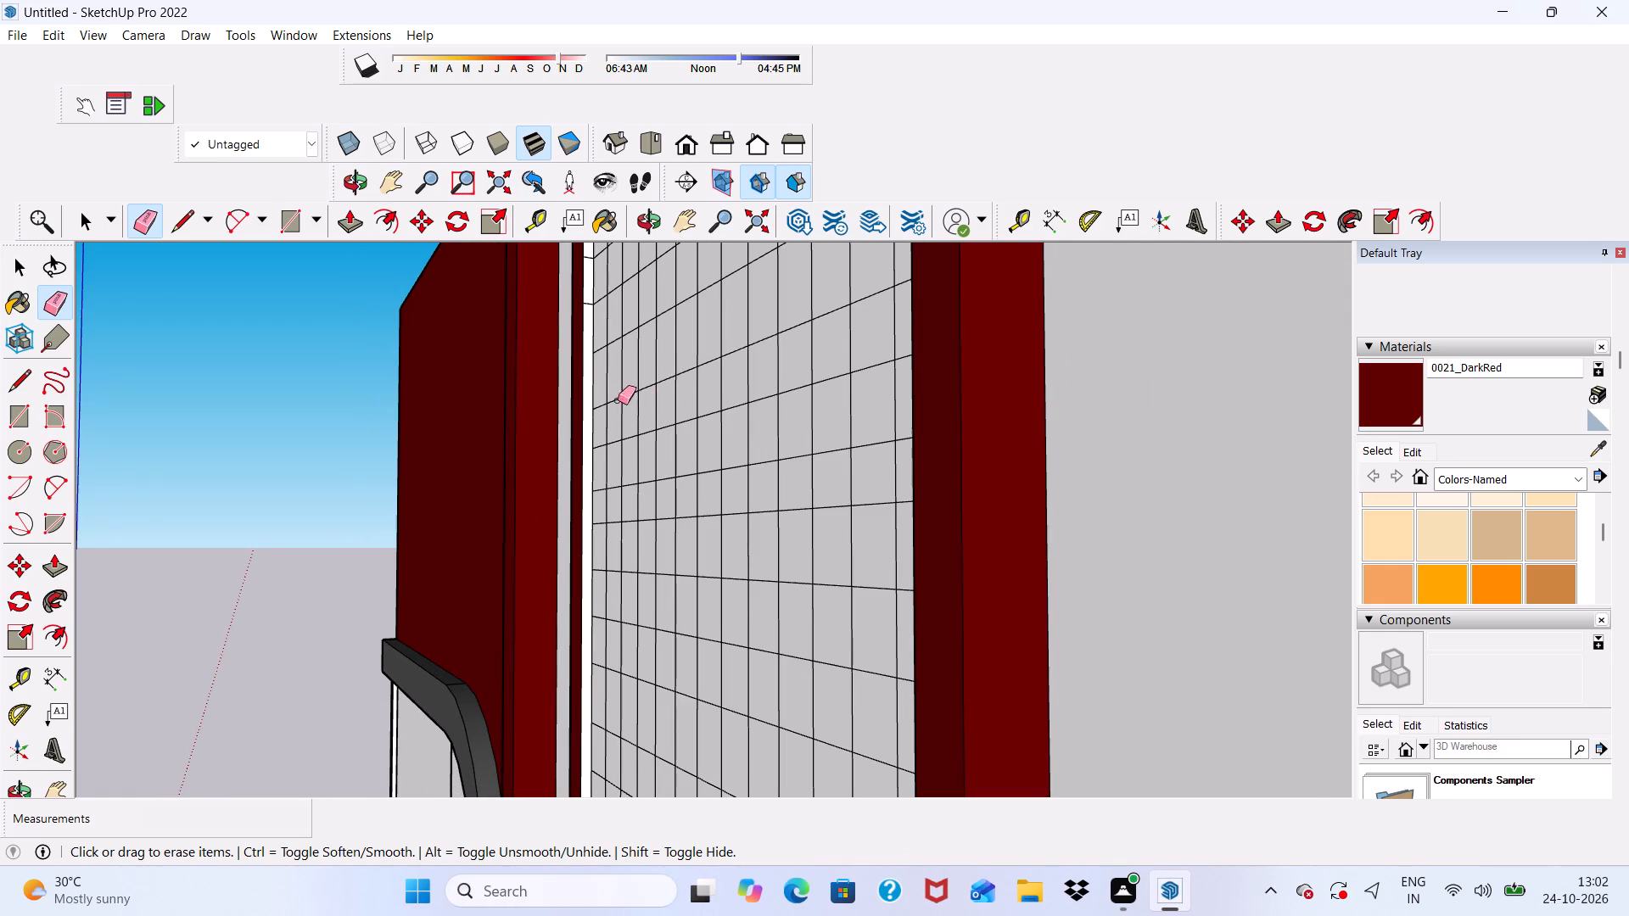
# Erase the two lowest remaining short division lines on the upper part of the grid window's vertical reveal.
pyautogui.scroll(-11, 618, 392)
pyautogui.scroll(2, 576, 288)
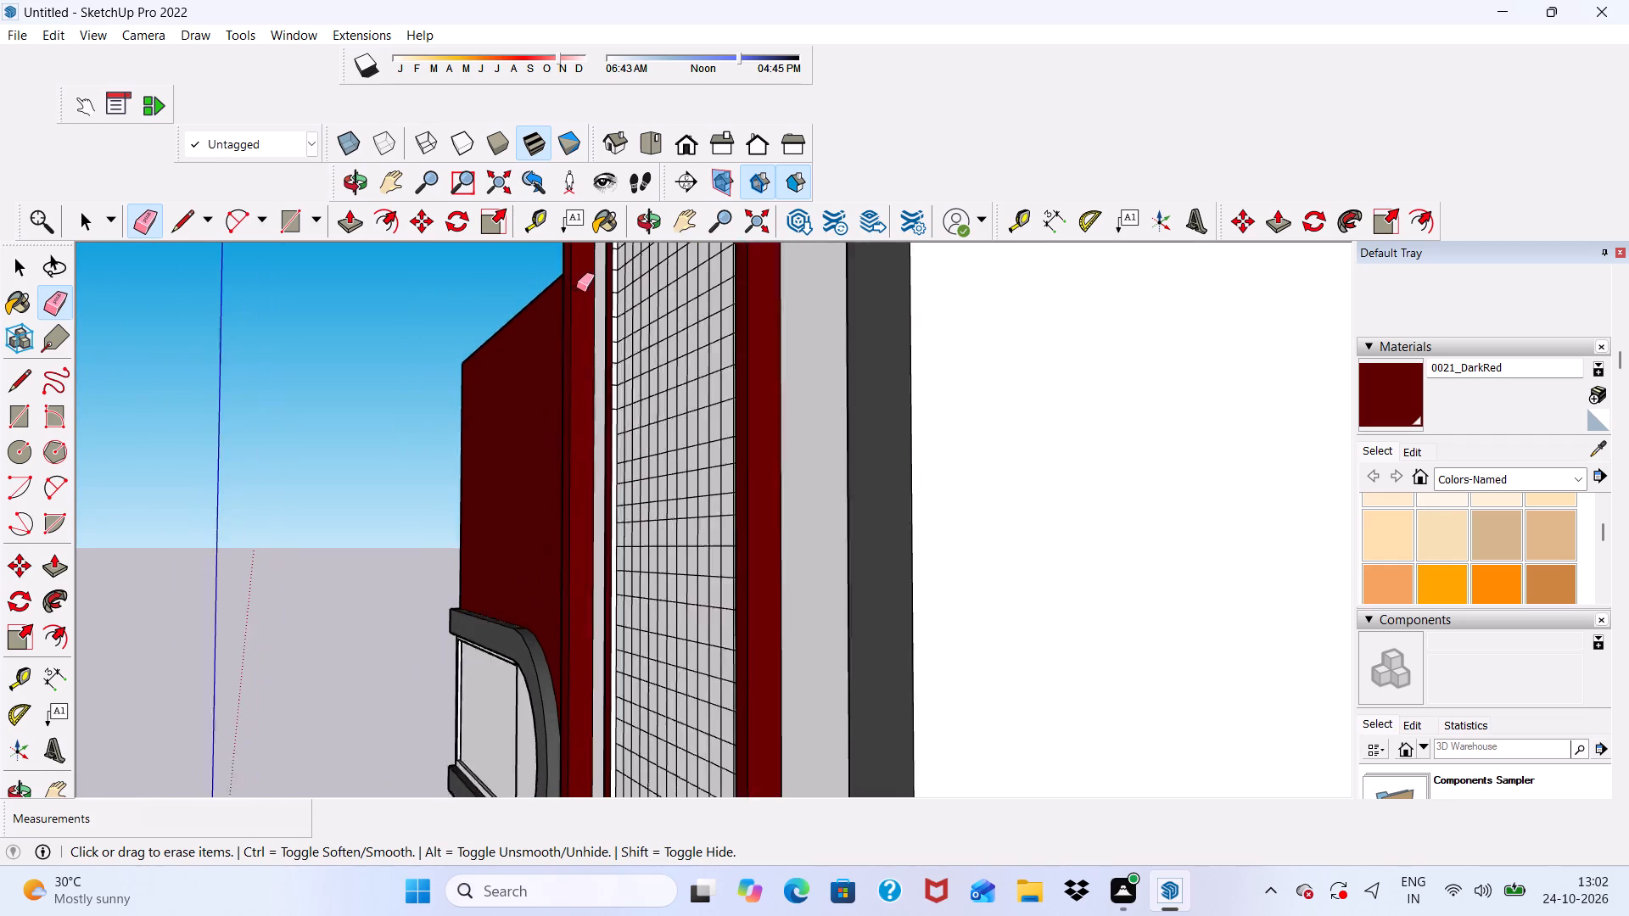
pyautogui.scroll(15, 576, 288)
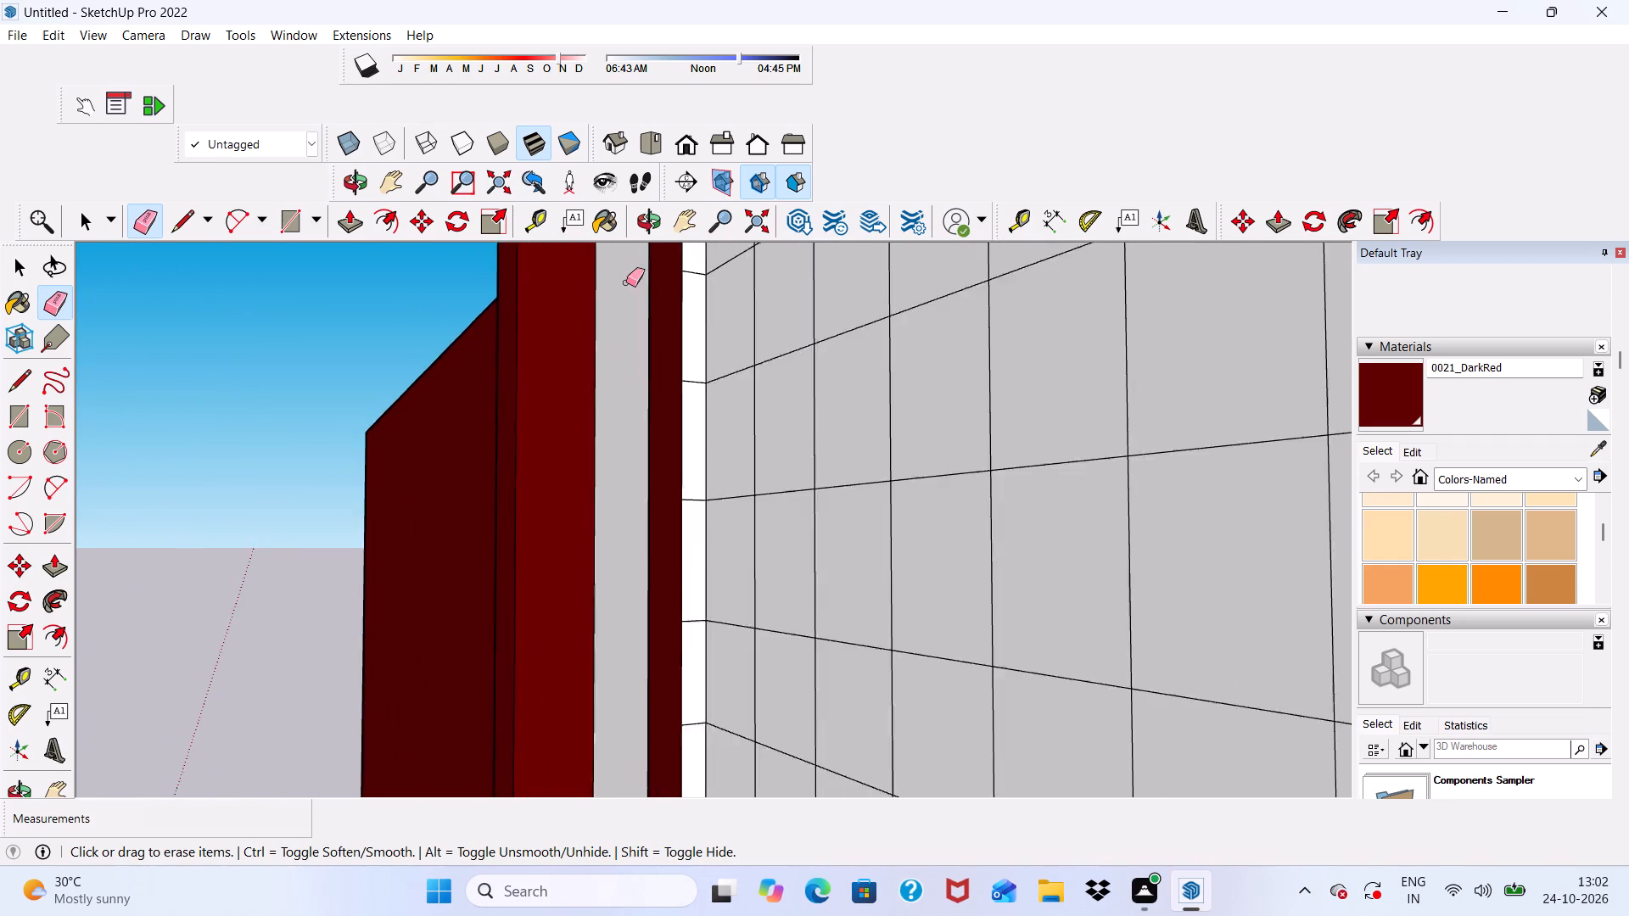
pyautogui.scroll(1, 626, 282)
pyautogui.scroll(-6, 697, 370)
pyautogui.scroll(1, 720, 679)
pyautogui.scroll(-5, 673, 368)
pyautogui.scroll(2, 708, 744)
pyautogui.scroll(-3, 682, 561)
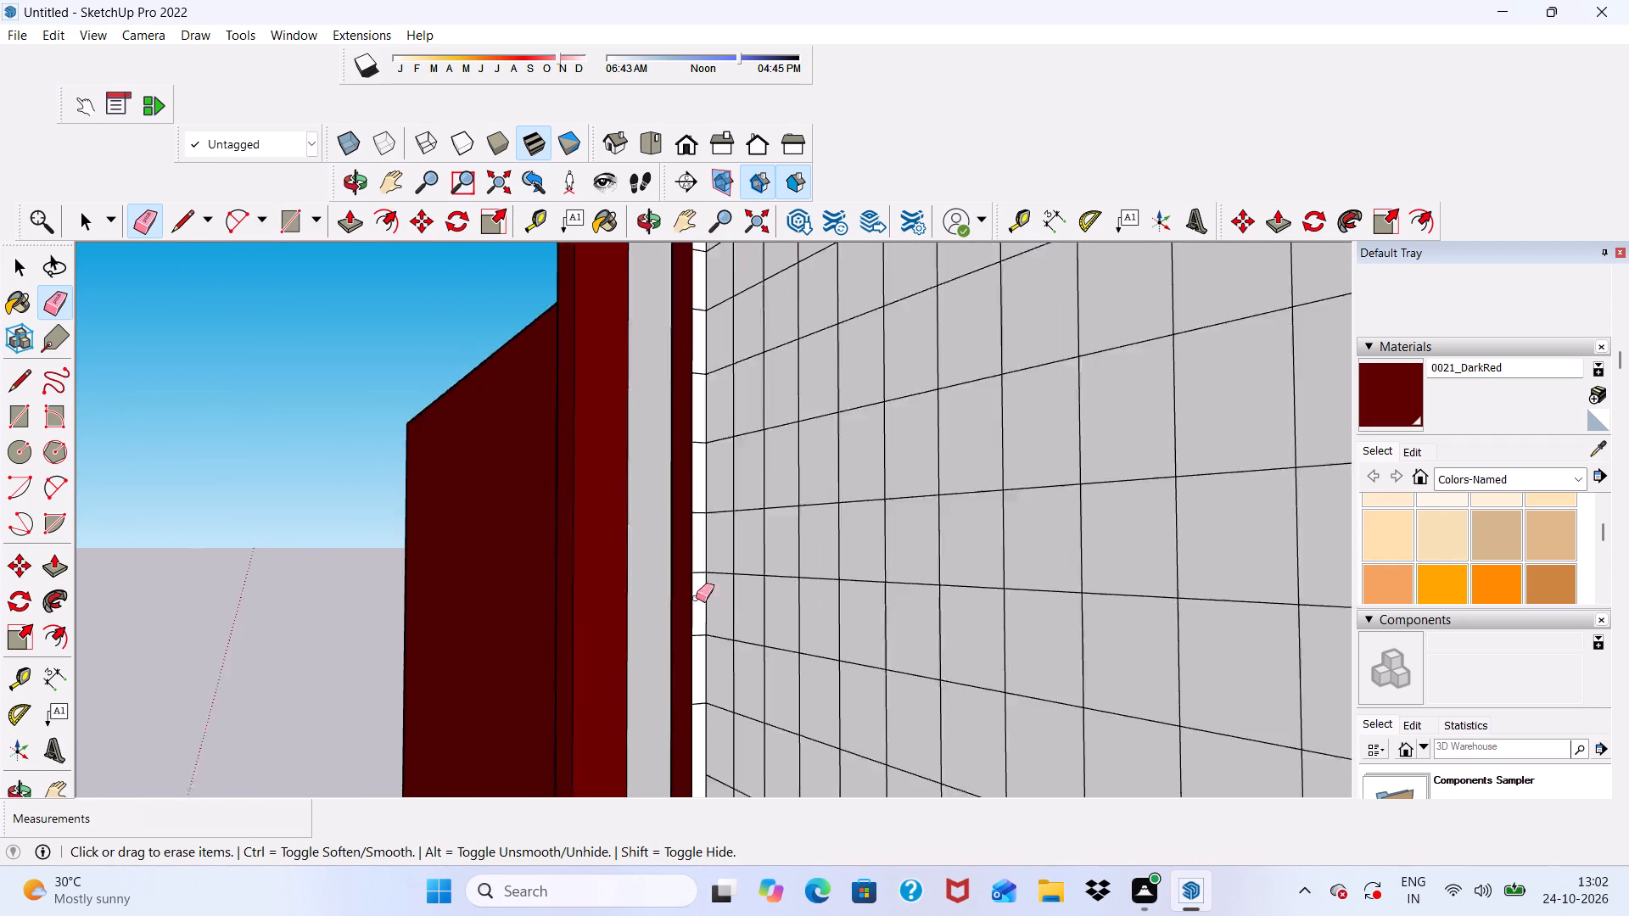
pyautogui.scroll(-2, 696, 598)
pyautogui.scroll(4, 723, 751)
pyautogui.scroll(2, 693, 663)
pyautogui.click(690, 659)
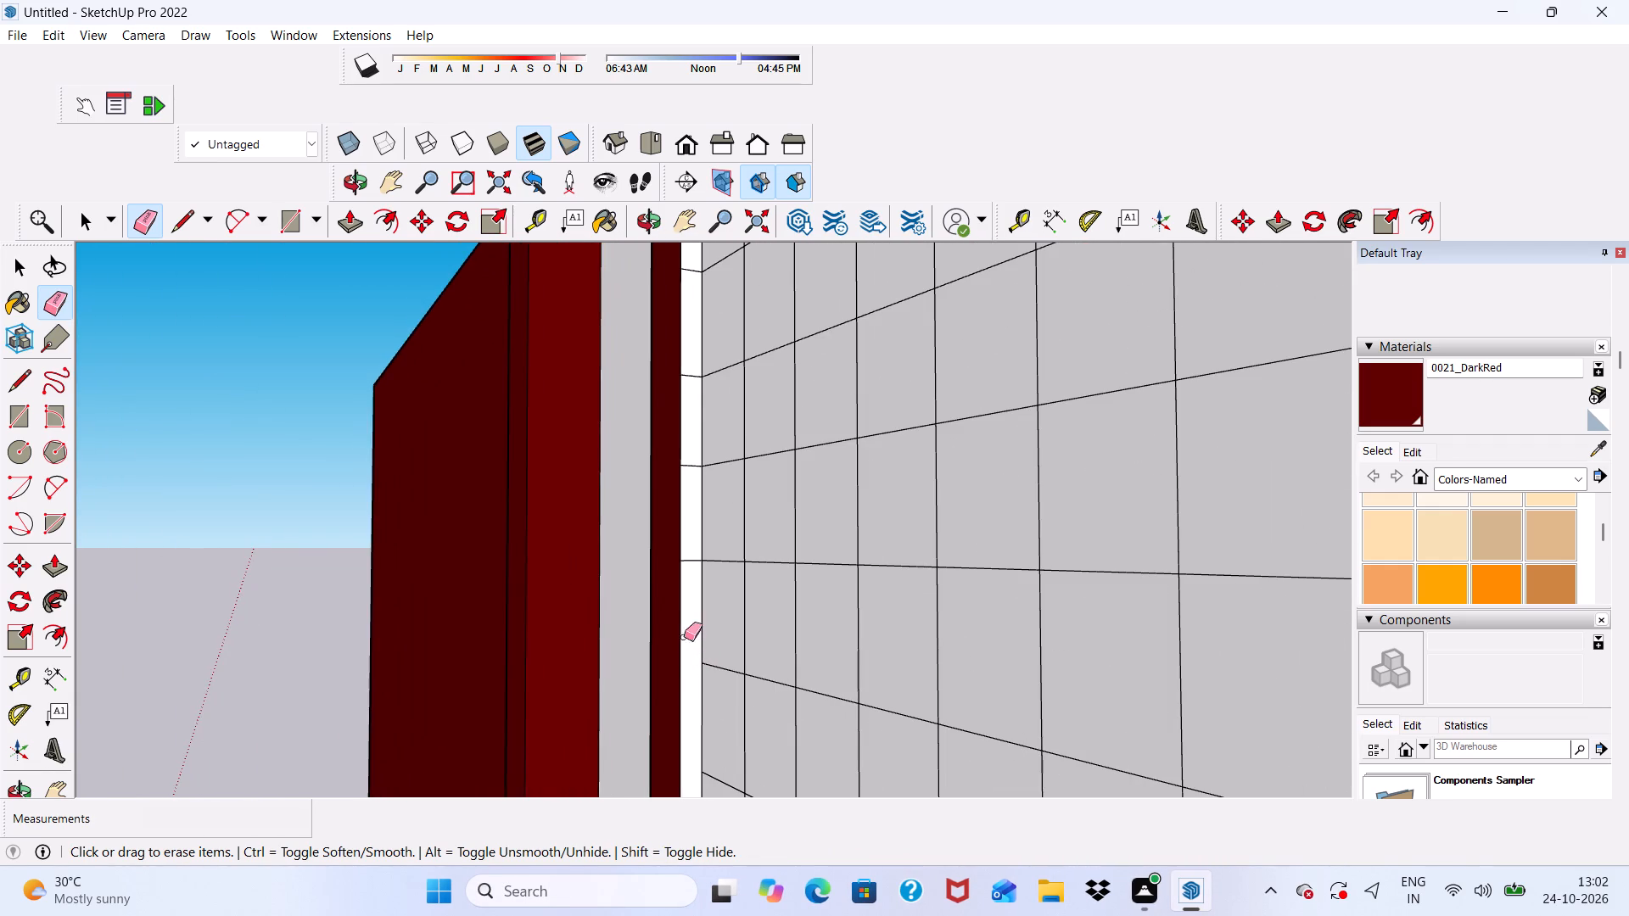
pyautogui.scroll(7, 714, 535)
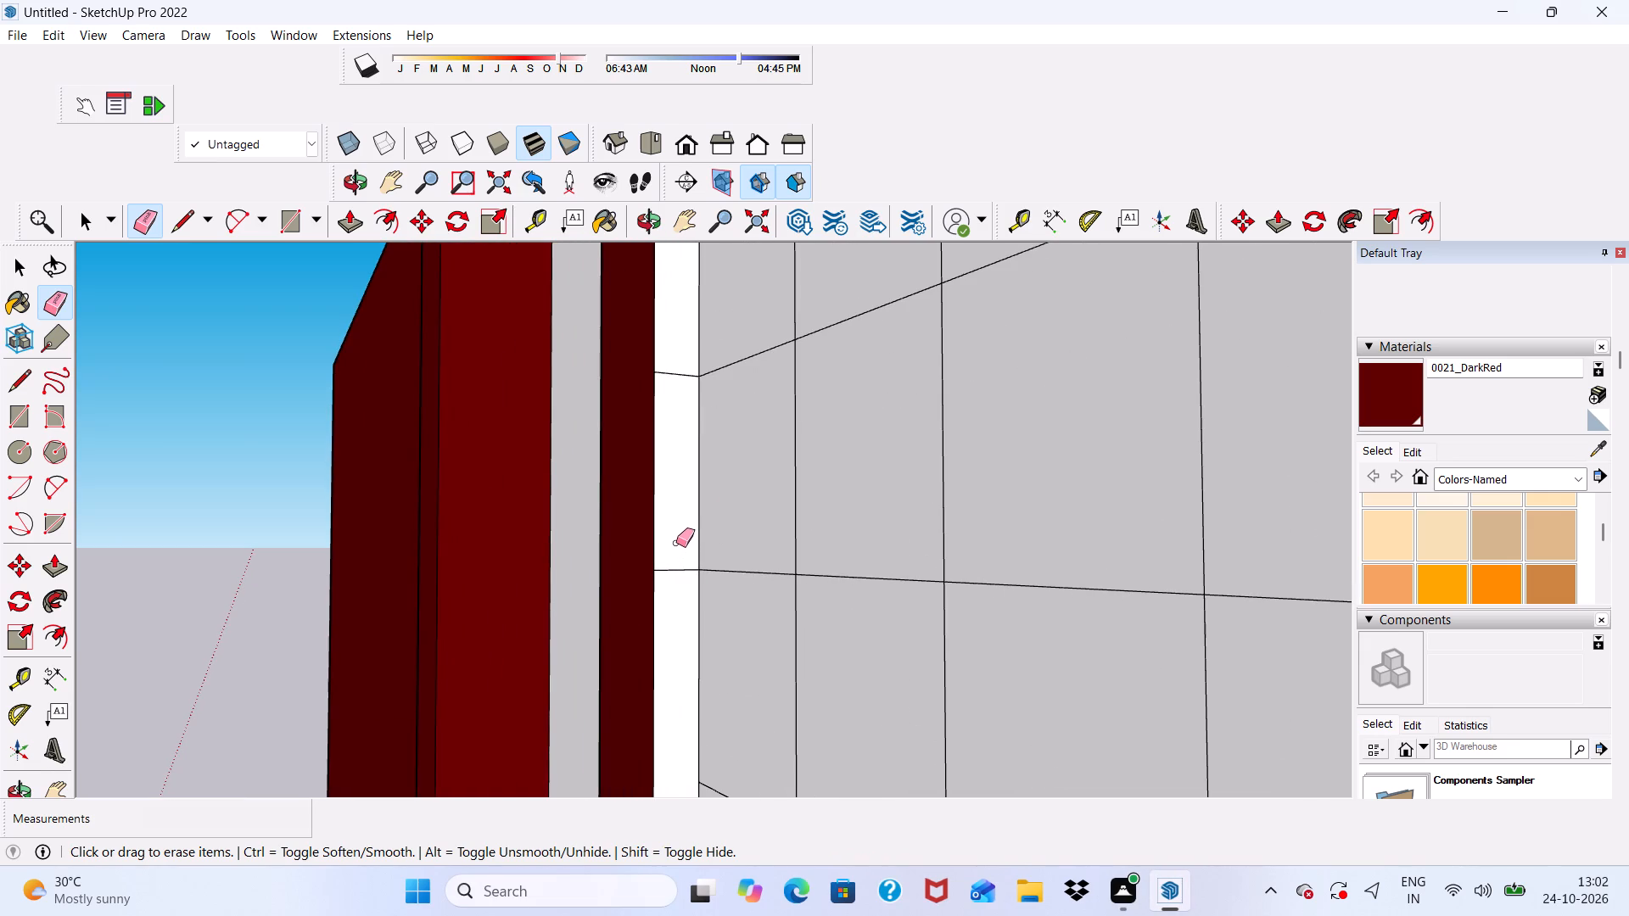
pyautogui.scroll(6, 681, 528)
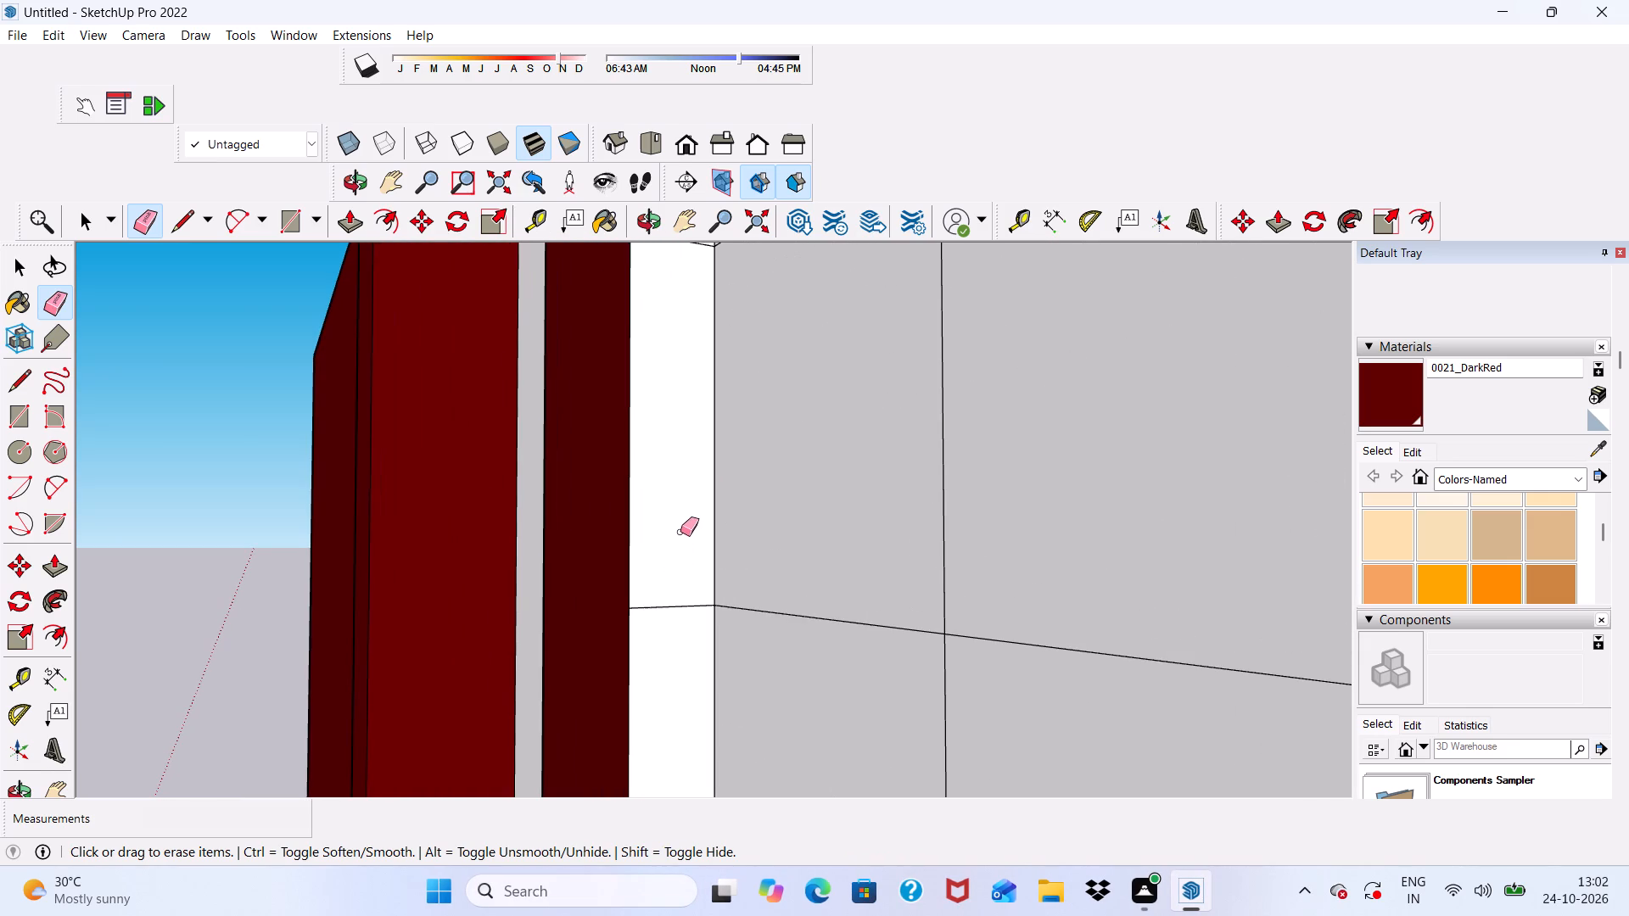
pyautogui.moveTo(679, 539); pyautogui.dragTo(663, 597)
pyautogui.moveTo(662, 588); pyautogui.dragTo(661, 624)
# Erase the next two short division lines up the grid window's vertical inner reveal.
pyautogui.scroll(-11, 660, 552)
pyautogui.scroll(1, 708, 346)
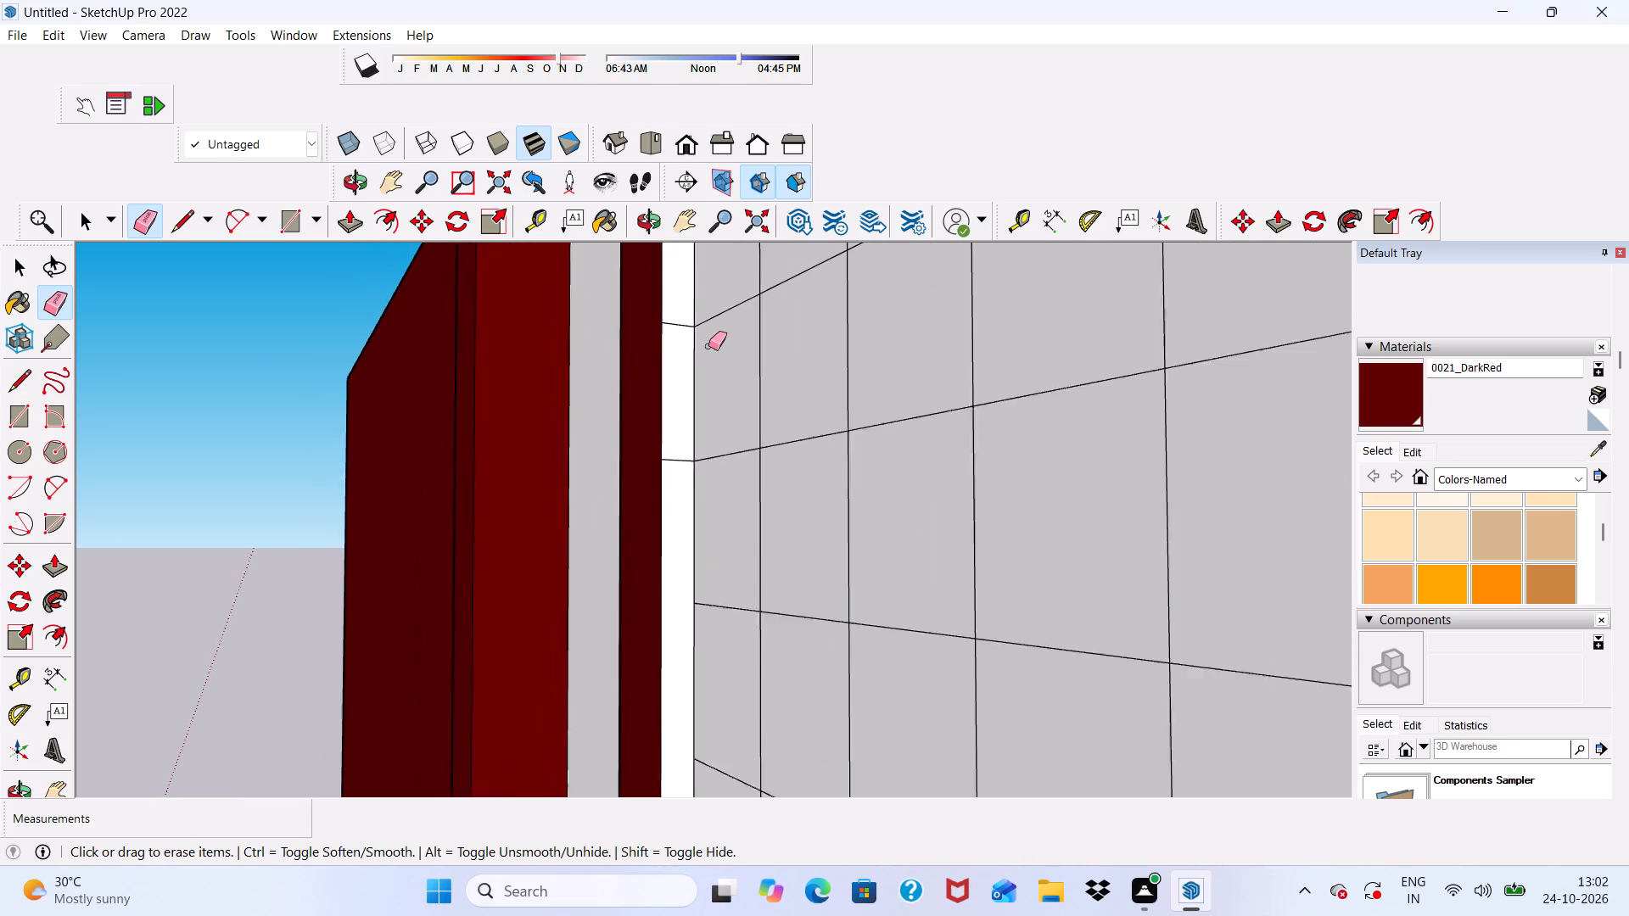
pyautogui.scroll(7, 708, 346)
pyautogui.moveTo(655, 508); pyautogui.dragTo(654, 527)
pyautogui.scroll(-9, 652, 502)
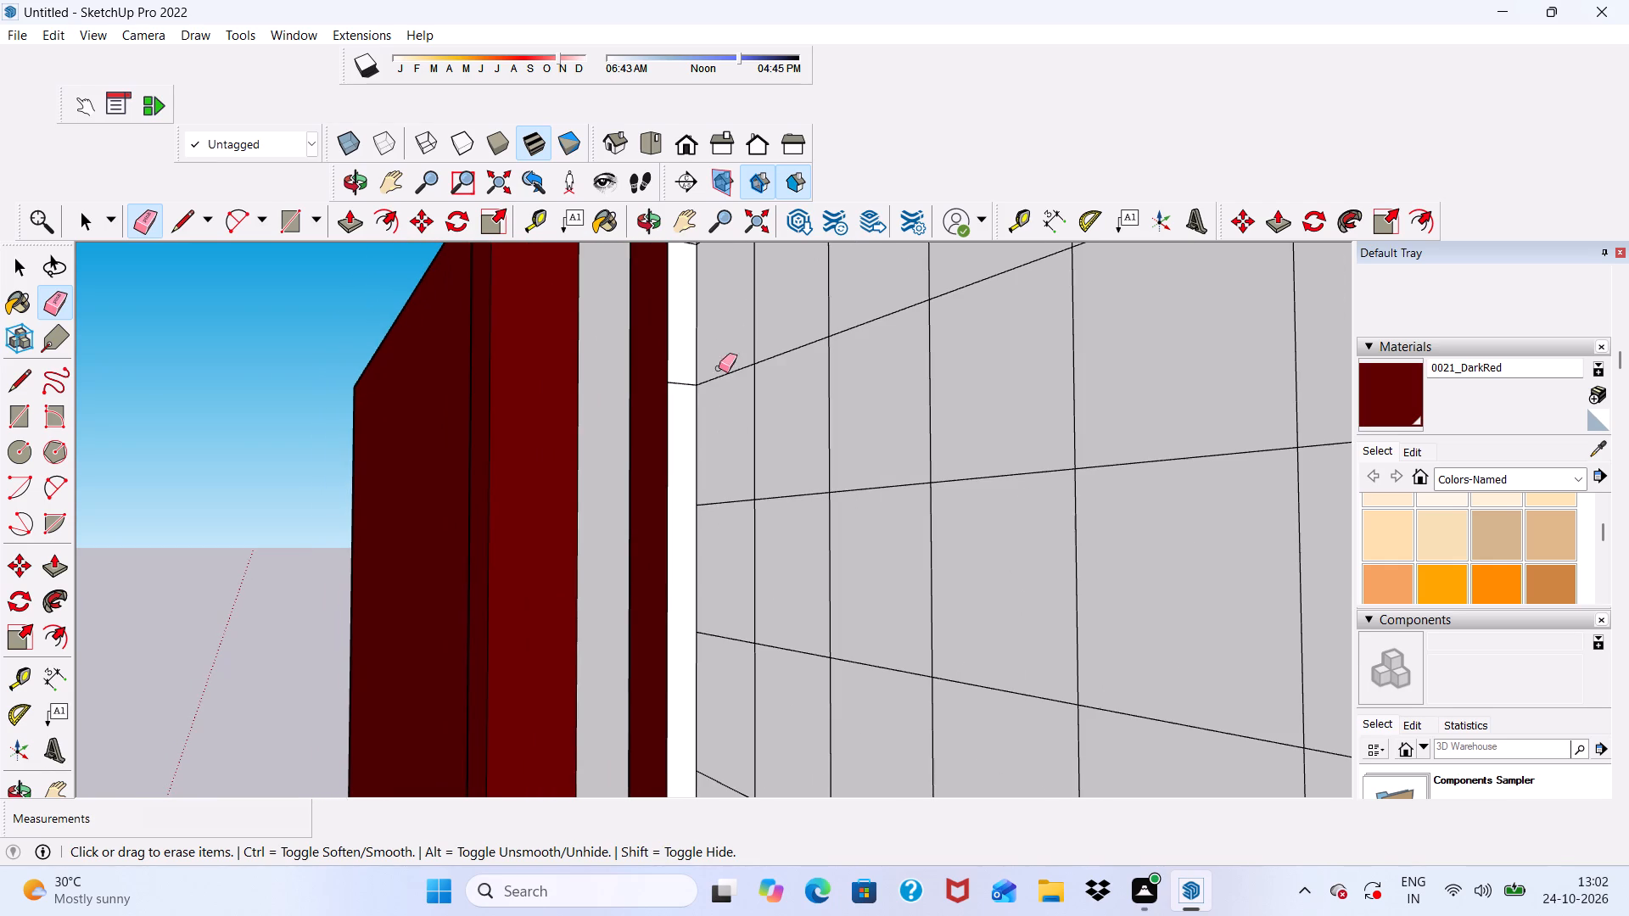
pyautogui.scroll(8, 716, 310)
pyautogui.scroll(4, 667, 413)
pyautogui.moveTo(652, 437); pyautogui.dragTo(645, 468)
pyautogui.scroll(-8, 641, 458)
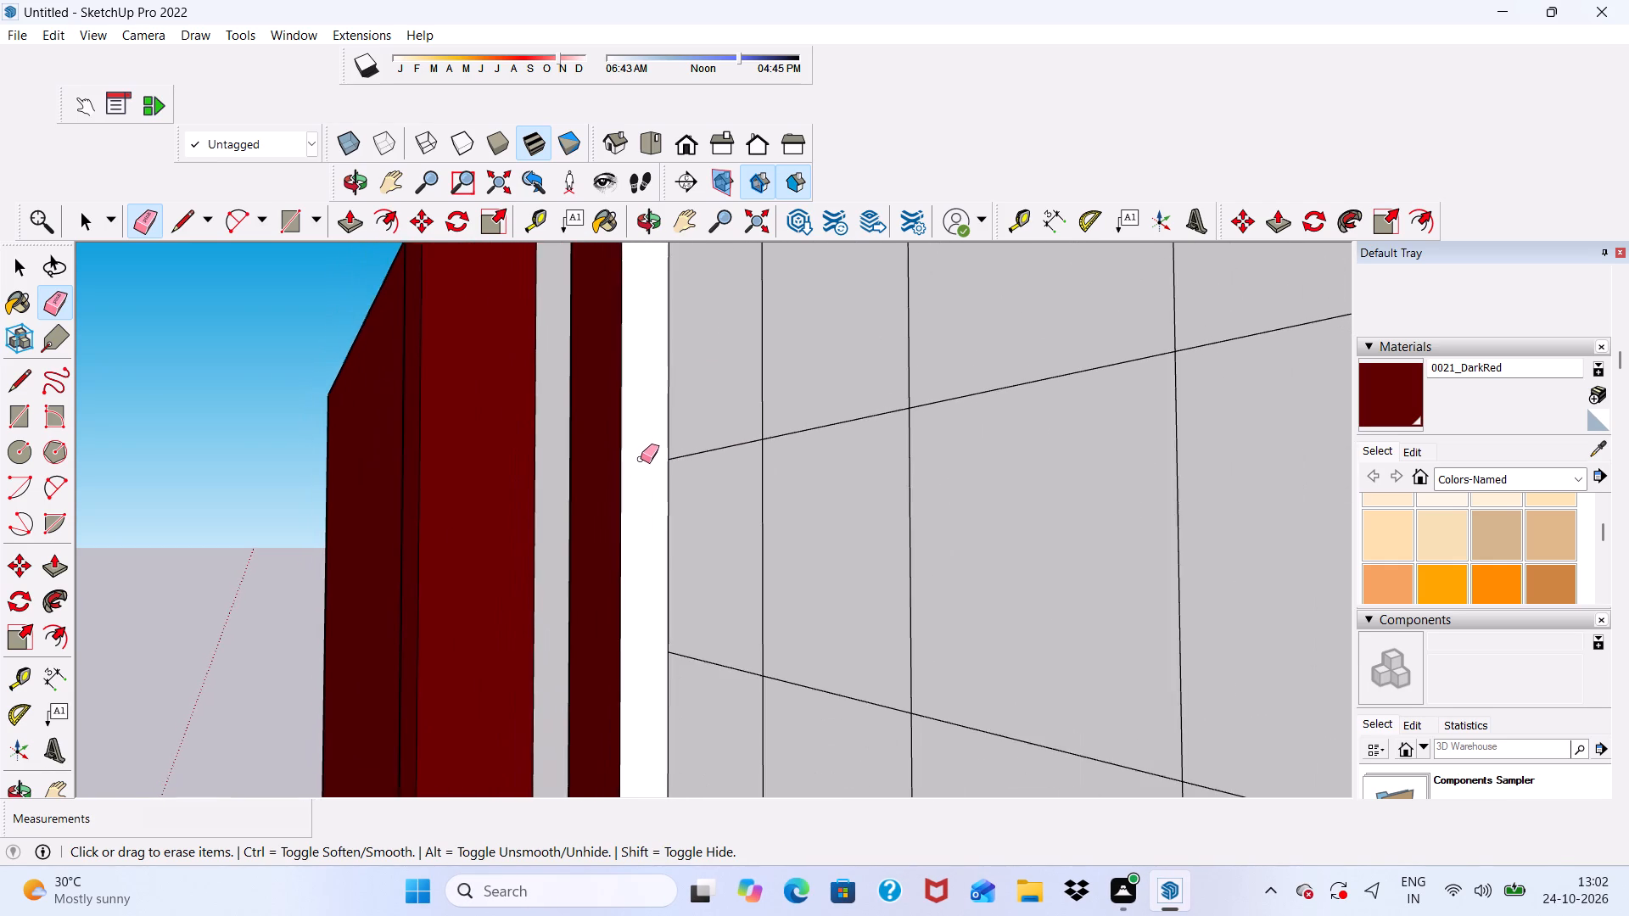
# Erase two more short division lines on the vertical reveal, above the sloped top of the dark red side block.
pyautogui.scroll(-6, 641, 459)
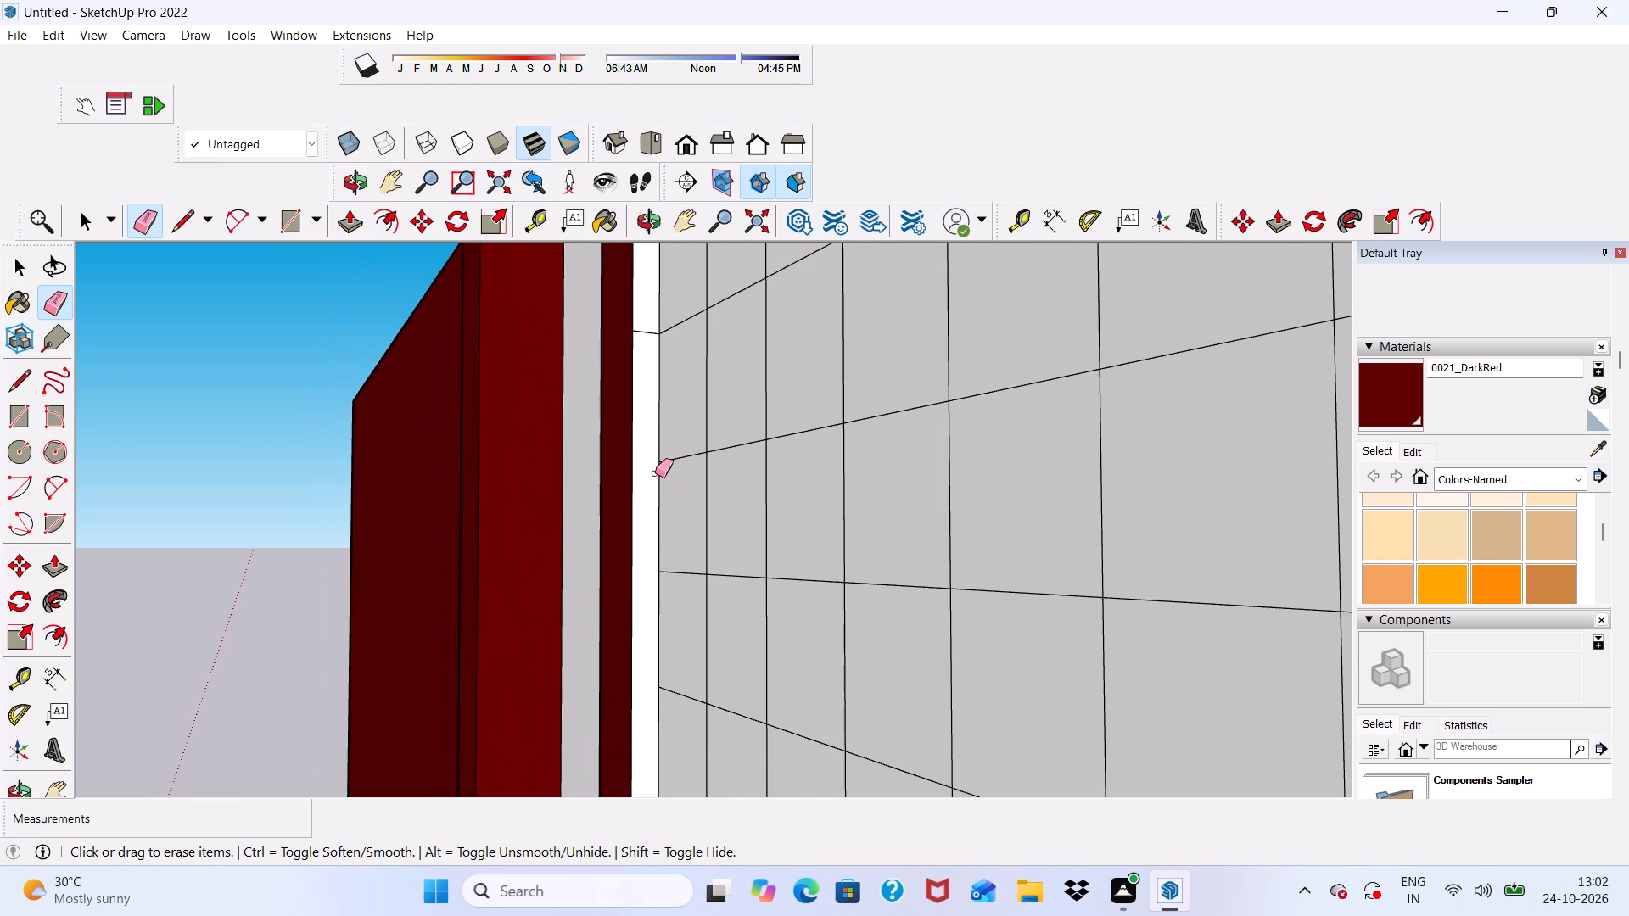
pyautogui.scroll(-15, 655, 472)
pyautogui.scroll(3, 717, 243)
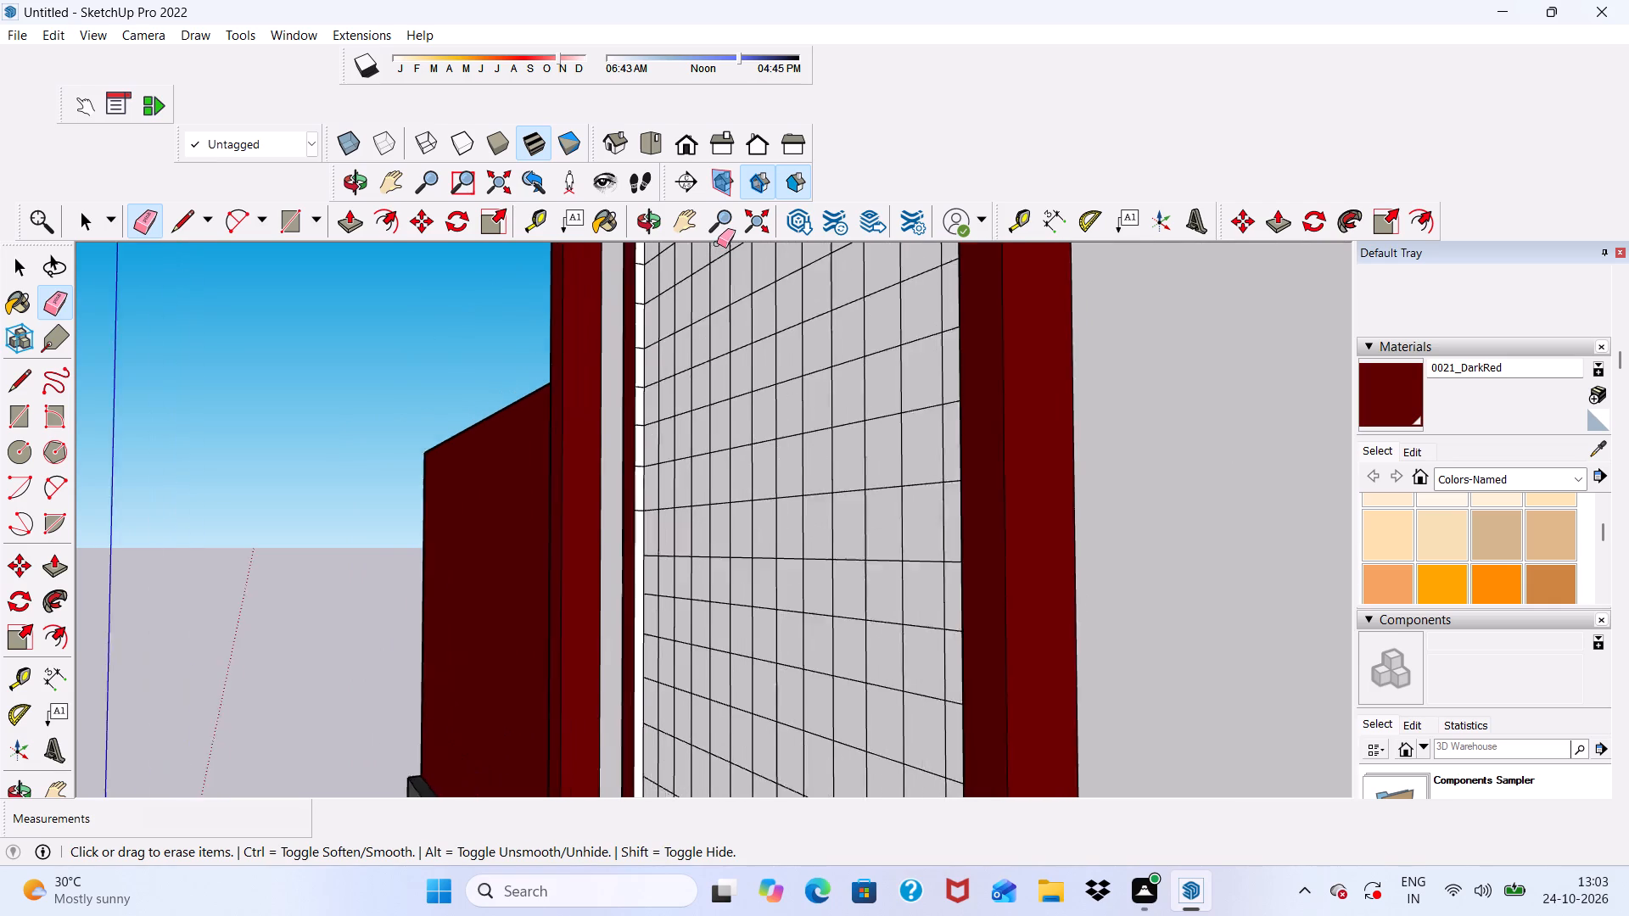
pyautogui.scroll(2, 717, 243)
pyautogui.scroll(-1, 717, 243)
pyautogui.scroll(17, 663, 484)
pyautogui.moveTo(568, 310); pyautogui.dragTo(568, 337)
pyautogui.moveTo(577, 505); pyautogui.dragTo(568, 513)
# Erase another two short division lines on the same vertical reveal, working toward the top of the grid window.
pyautogui.scroll(-5, 568, 414)
pyautogui.scroll(4, 584, 658)
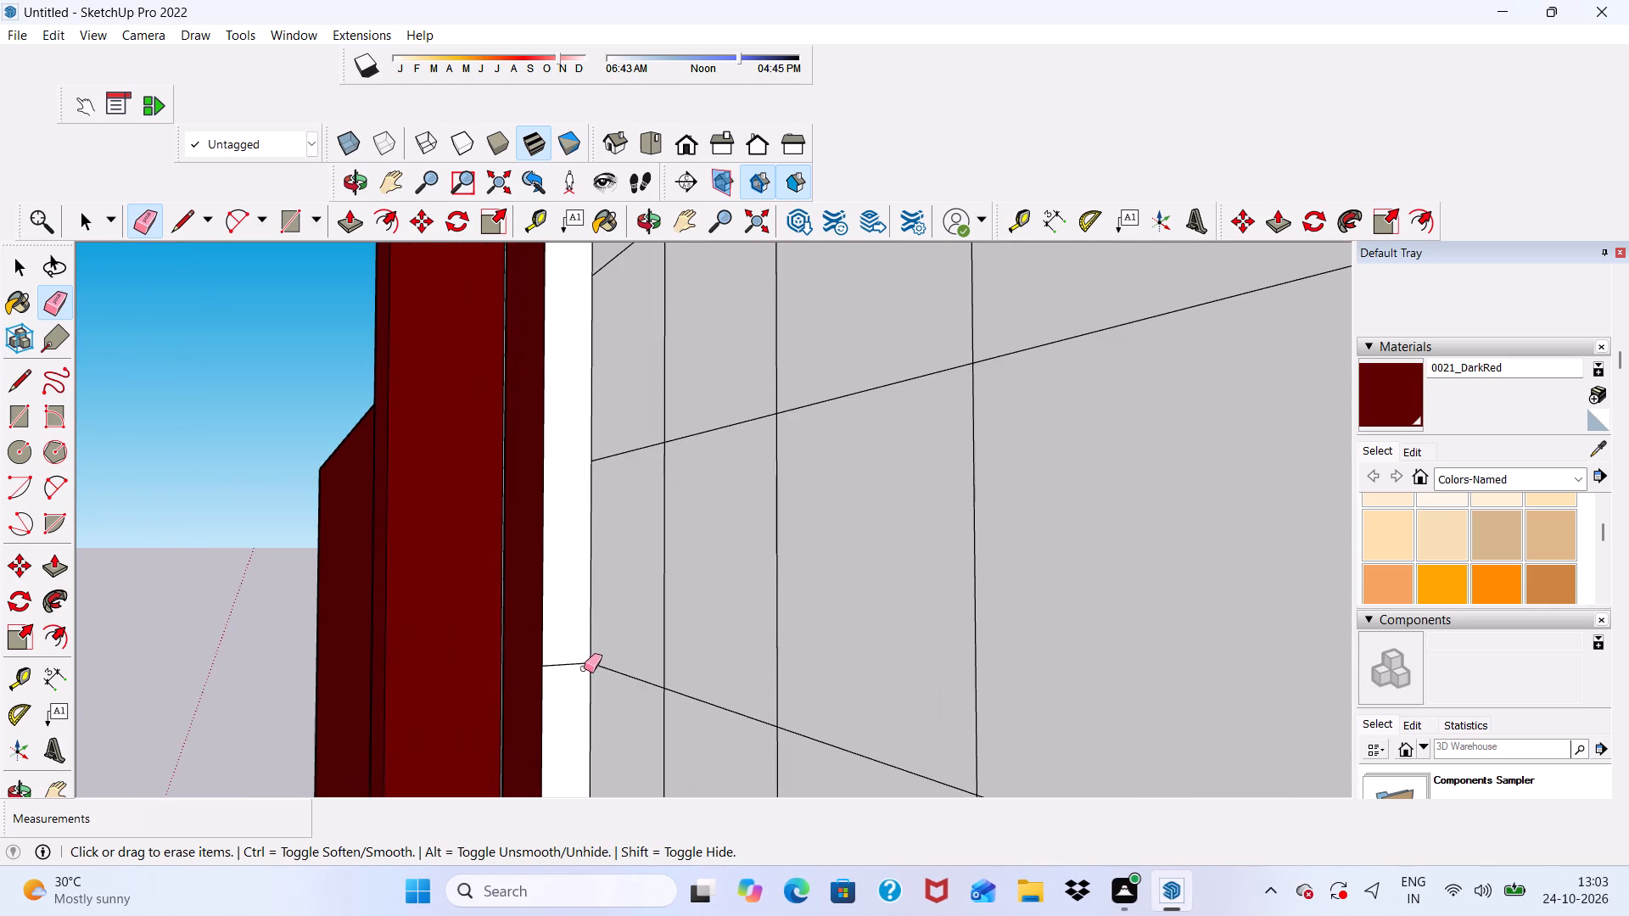
pyautogui.moveTo(565, 650); pyautogui.dragTo(564, 680)
pyautogui.scroll(-6, 573, 509)
pyautogui.scroll(4, 582, 723)
pyautogui.moveTo(559, 710); pyautogui.dragTo(558, 741)
pyautogui.scroll(-2, 552, 605)
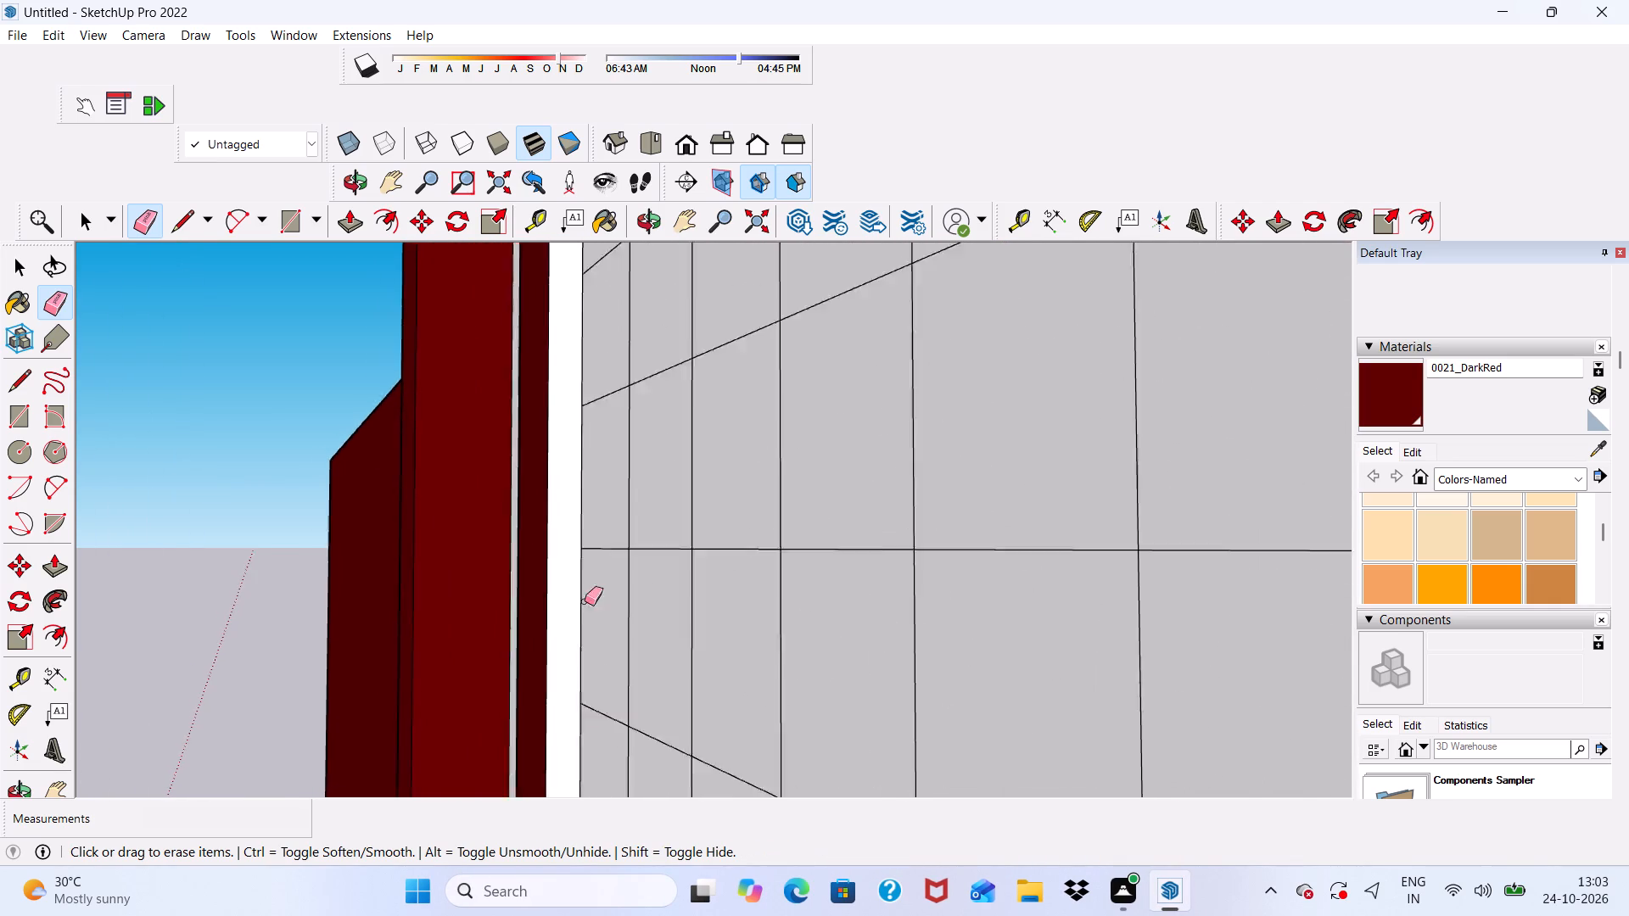
pyautogui.scroll(-13, 585, 601)
pyautogui.scroll(1, 614, 656)
pyautogui.scroll(-11, 614, 497)
pyautogui.scroll(6, 658, 413)
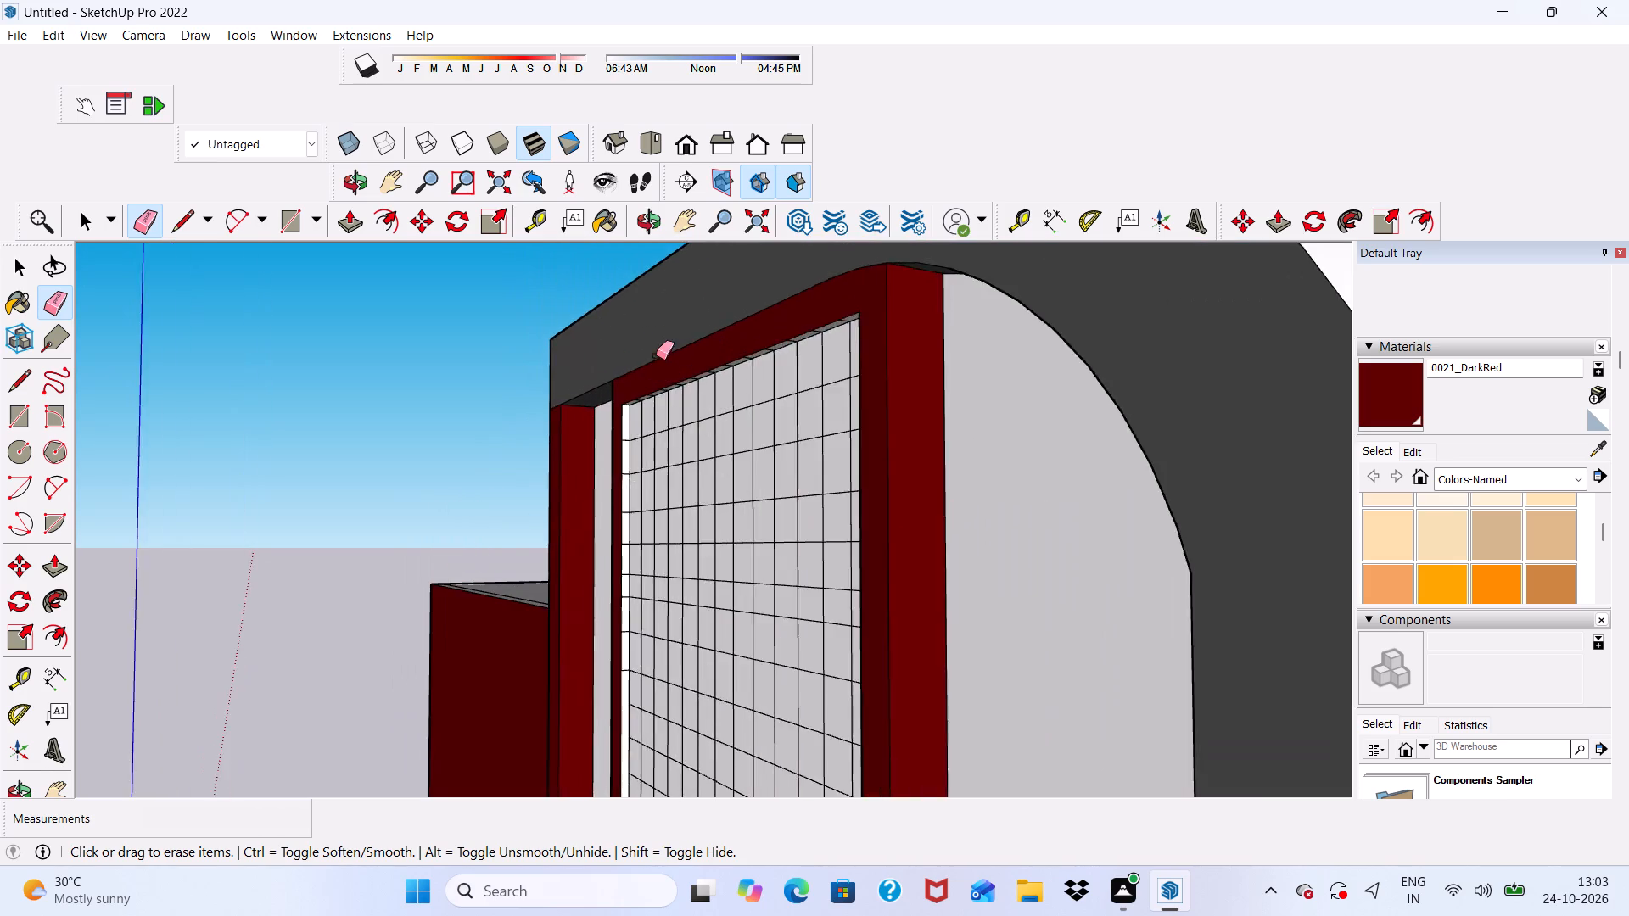
# Erase the uppermost remaining short division lines on the grid window's vertical reveal, above the dark red side block.
pyautogui.scroll(9, 656, 355)
pyautogui.moveTo(685, 282); pyautogui.dragTo(685, 327)
pyautogui.moveTo(685, 383); pyautogui.dragTo(685, 400)
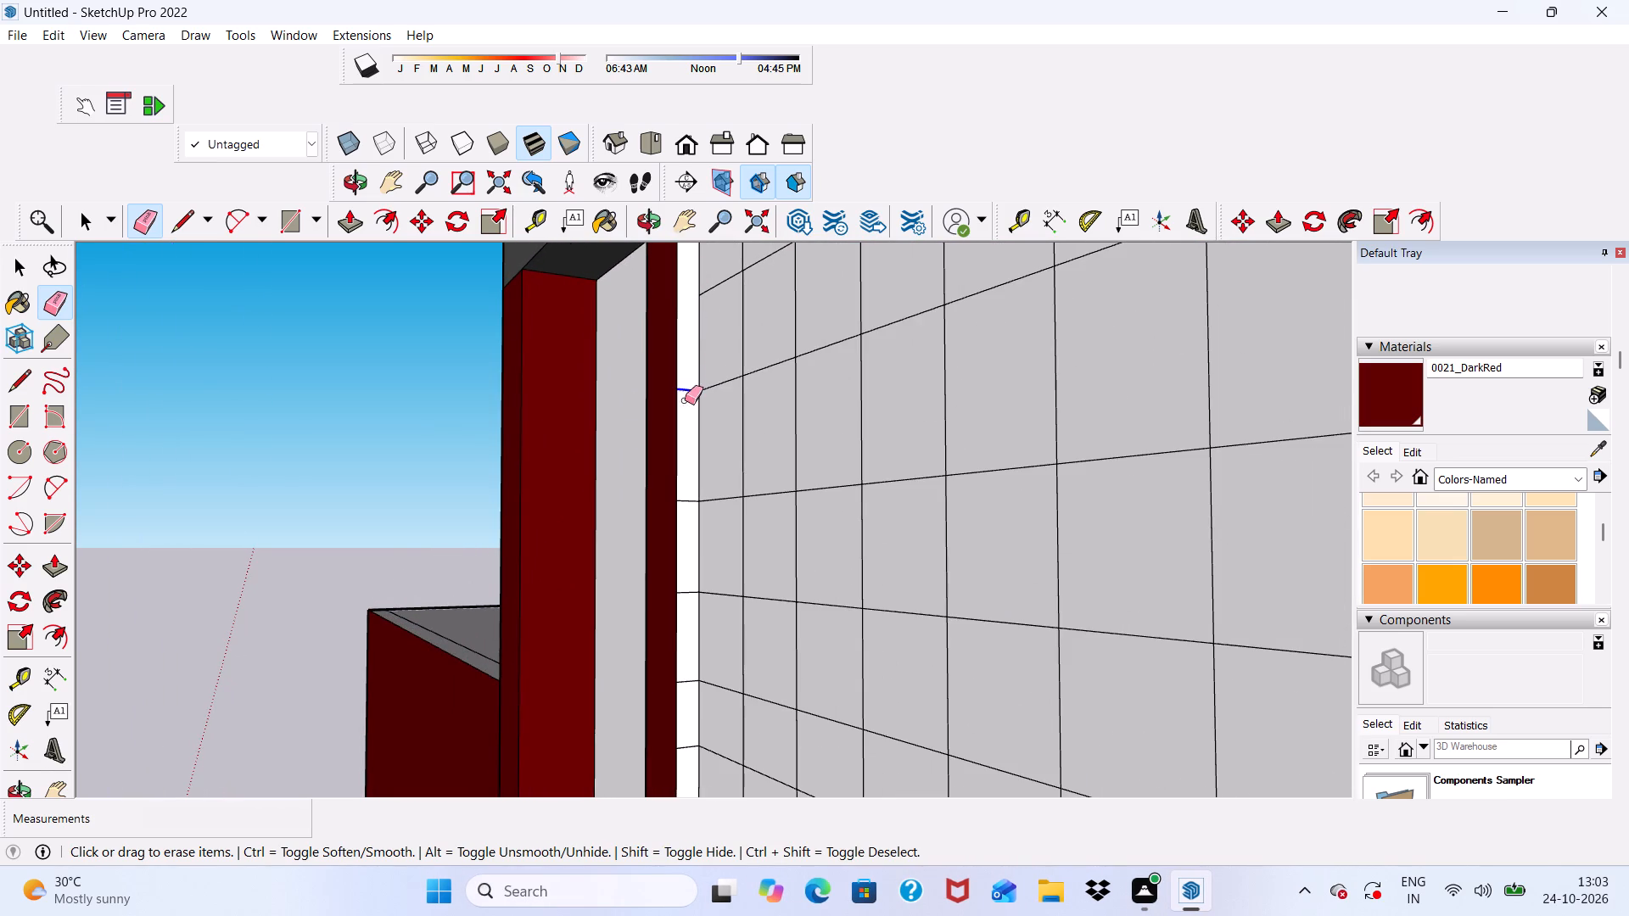
pyautogui.moveTo(685, 400); pyautogui.dragTo(685, 420)
pyautogui.moveTo(685, 492); pyautogui.dragTo(685, 522)
pyautogui.moveTo(685, 584); pyautogui.dragTo(685, 608)
pyautogui.scroll(-6, 703, 427)
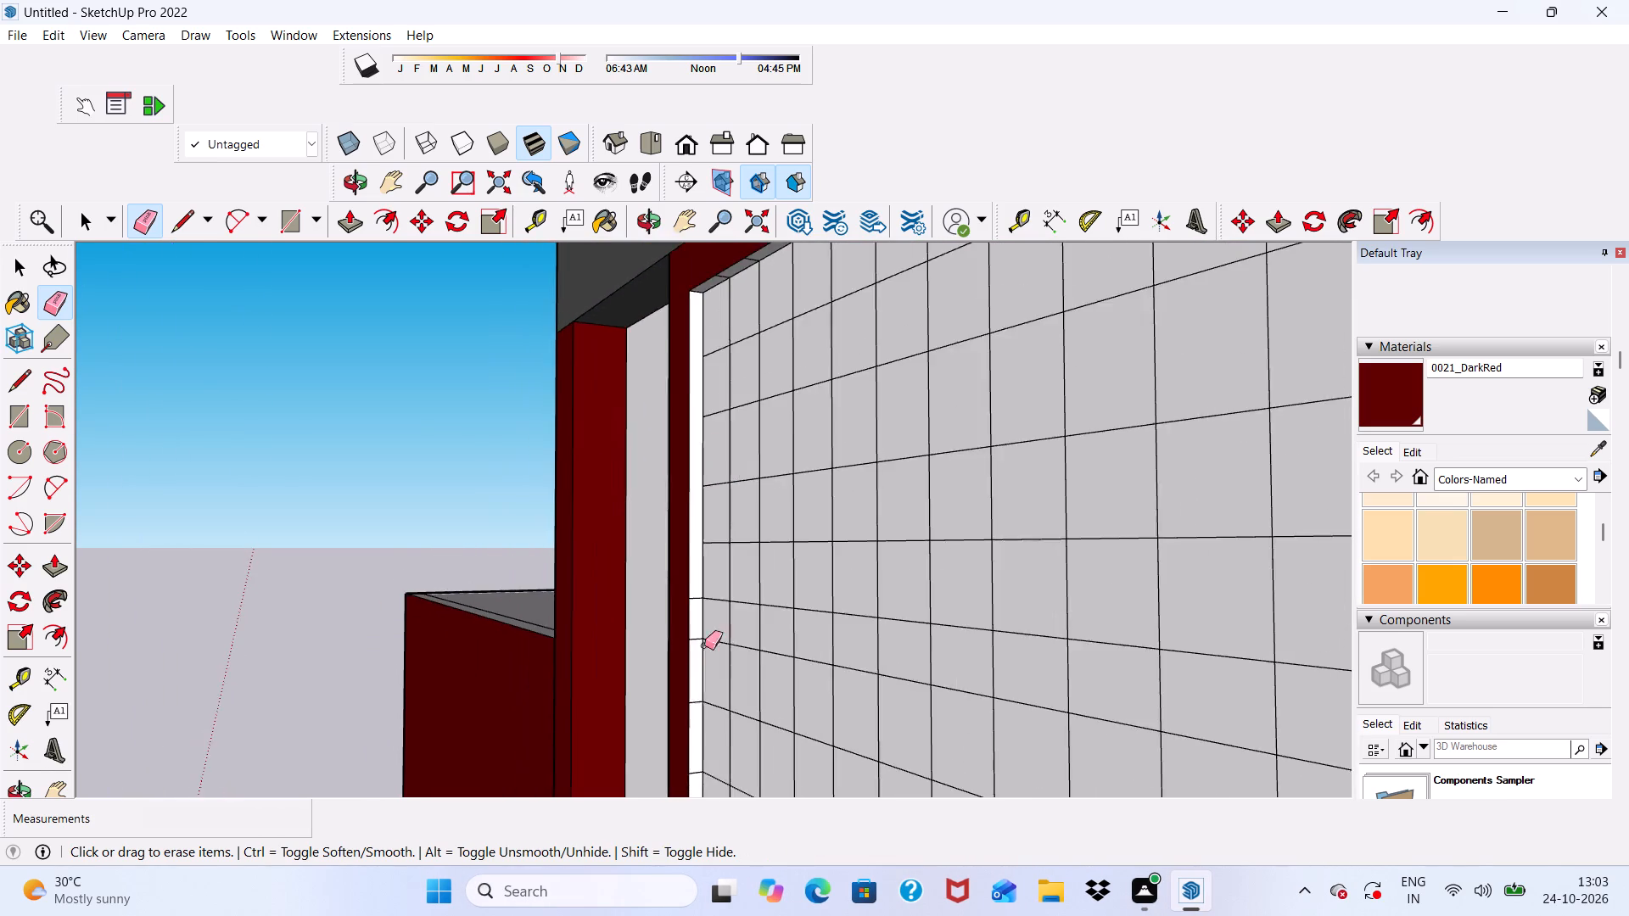
# Erase the last short division lines on the same vertical reveal, at the height of the dark red side block's top.
pyautogui.scroll(8, 700, 663)
pyautogui.moveTo(692, 525); pyautogui.dragTo(692, 580)
pyautogui.moveTo(692, 626); pyautogui.dragTo(692, 664)
pyautogui.moveTo(701, 578); pyautogui.dragTo(702, 638)
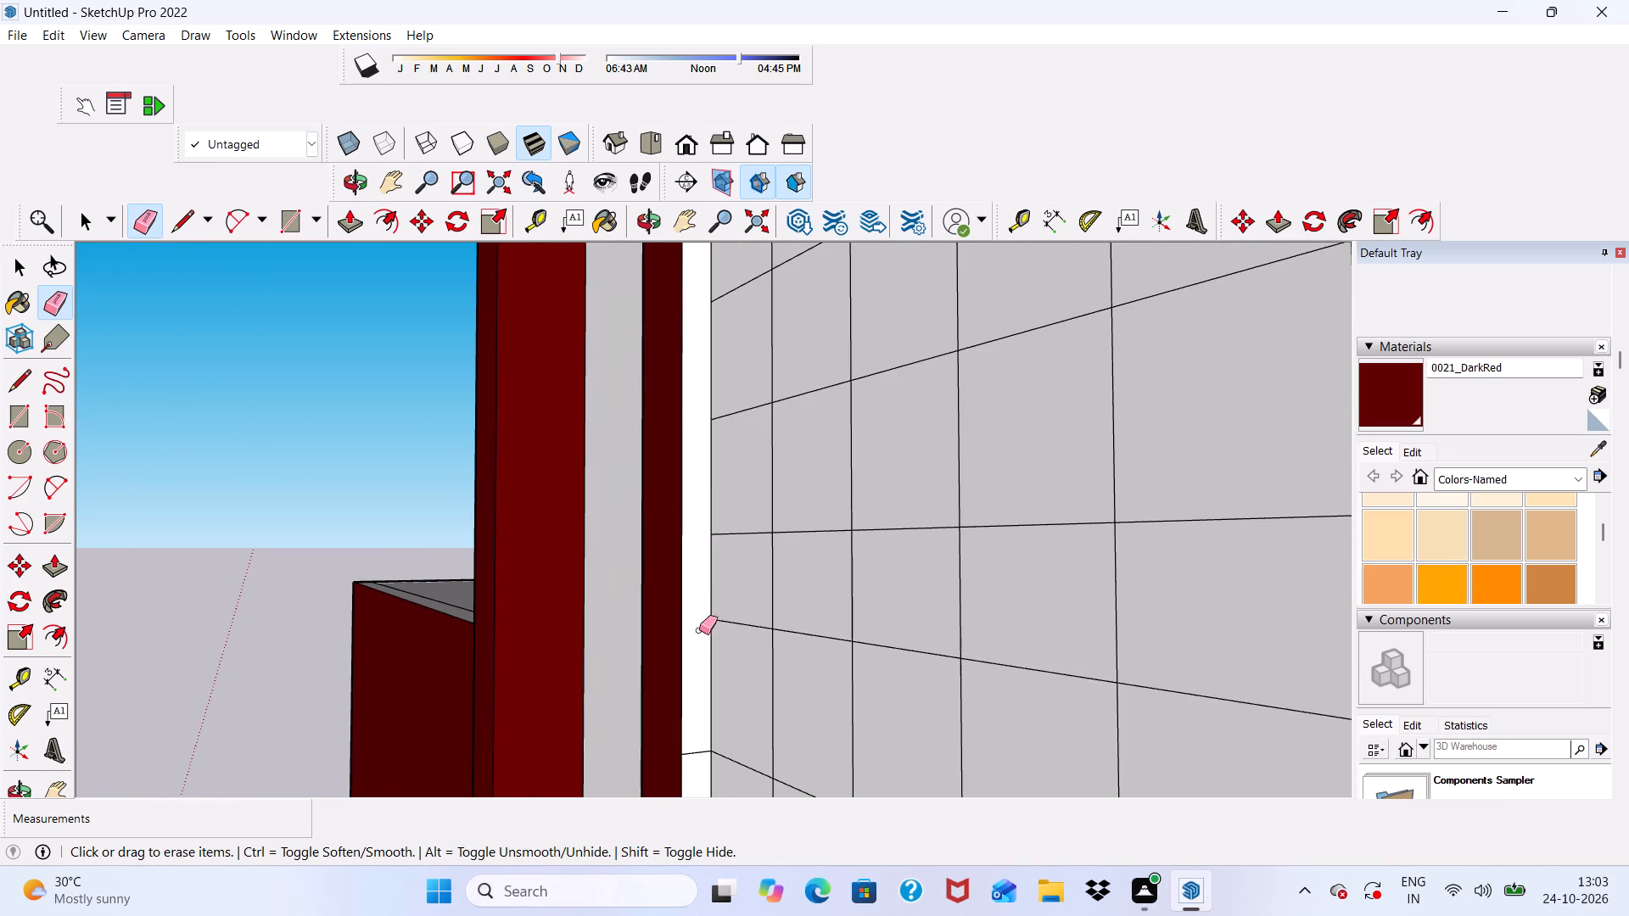
pyautogui.scroll(-7, 697, 468)
pyautogui.scroll(6, 709, 717)
pyautogui.moveTo(694, 522); pyautogui.dragTo(686, 600)
pyautogui.moveTo(686, 674); pyautogui.dragTo(687, 707)
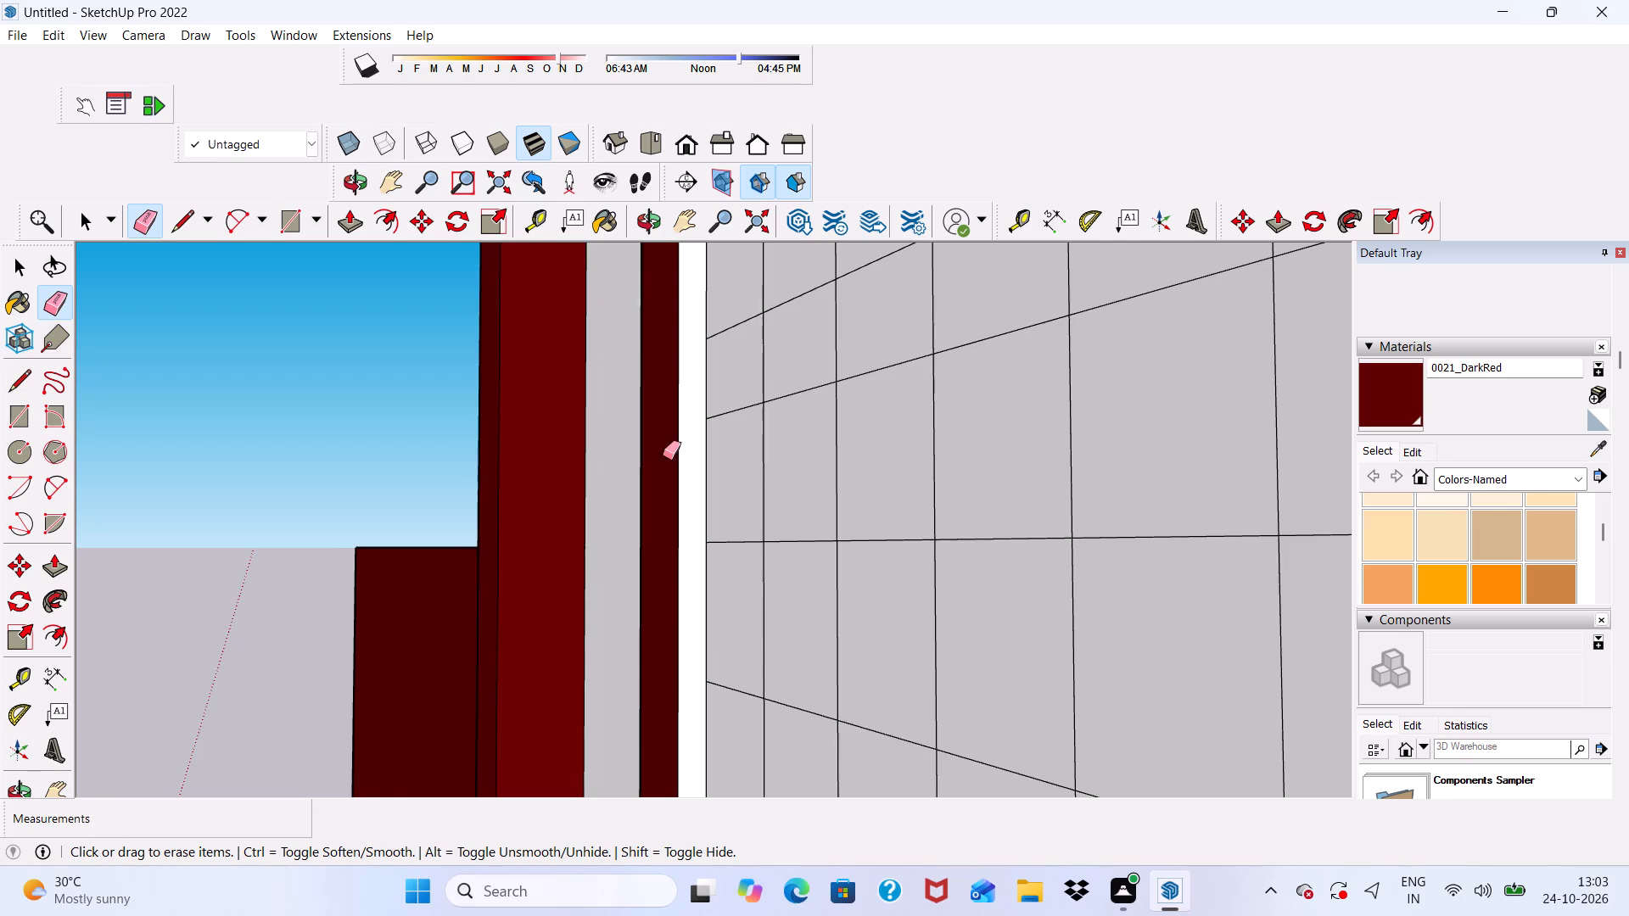
pyautogui.scroll(-7, 663, 455)
pyautogui.scroll(2, 675, 722)
pyautogui.scroll(-13, 661, 455)
# Erase the first three short division lines on the grid window's top reveal, starting from the corner nearest the side block.
pyautogui.moveTo(698, 477); pyautogui.dragTo(865, 309, button='middle')
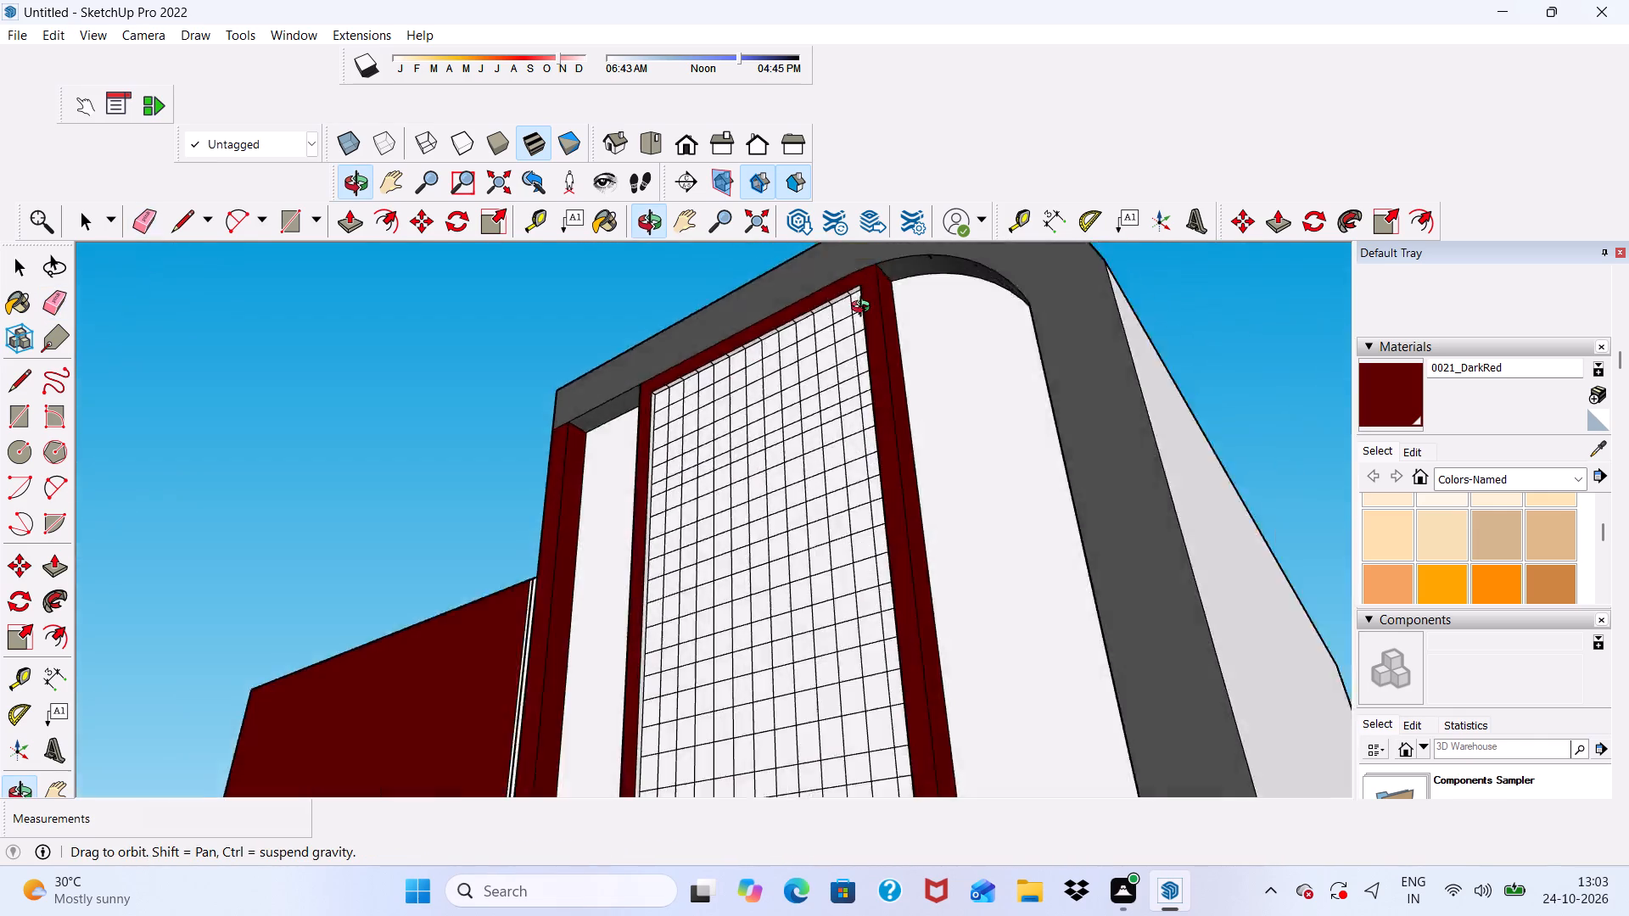
pyautogui.moveTo(865, 309); pyautogui.dragTo(1117, 437, button='middle')
pyautogui.scroll(8, 808, 455)
pyautogui.scroll(-1, 679, 365)
pyautogui.moveTo(689, 415); pyautogui.dragTo(663, 211, button='middle')
pyautogui.scroll(2, 583, 327)
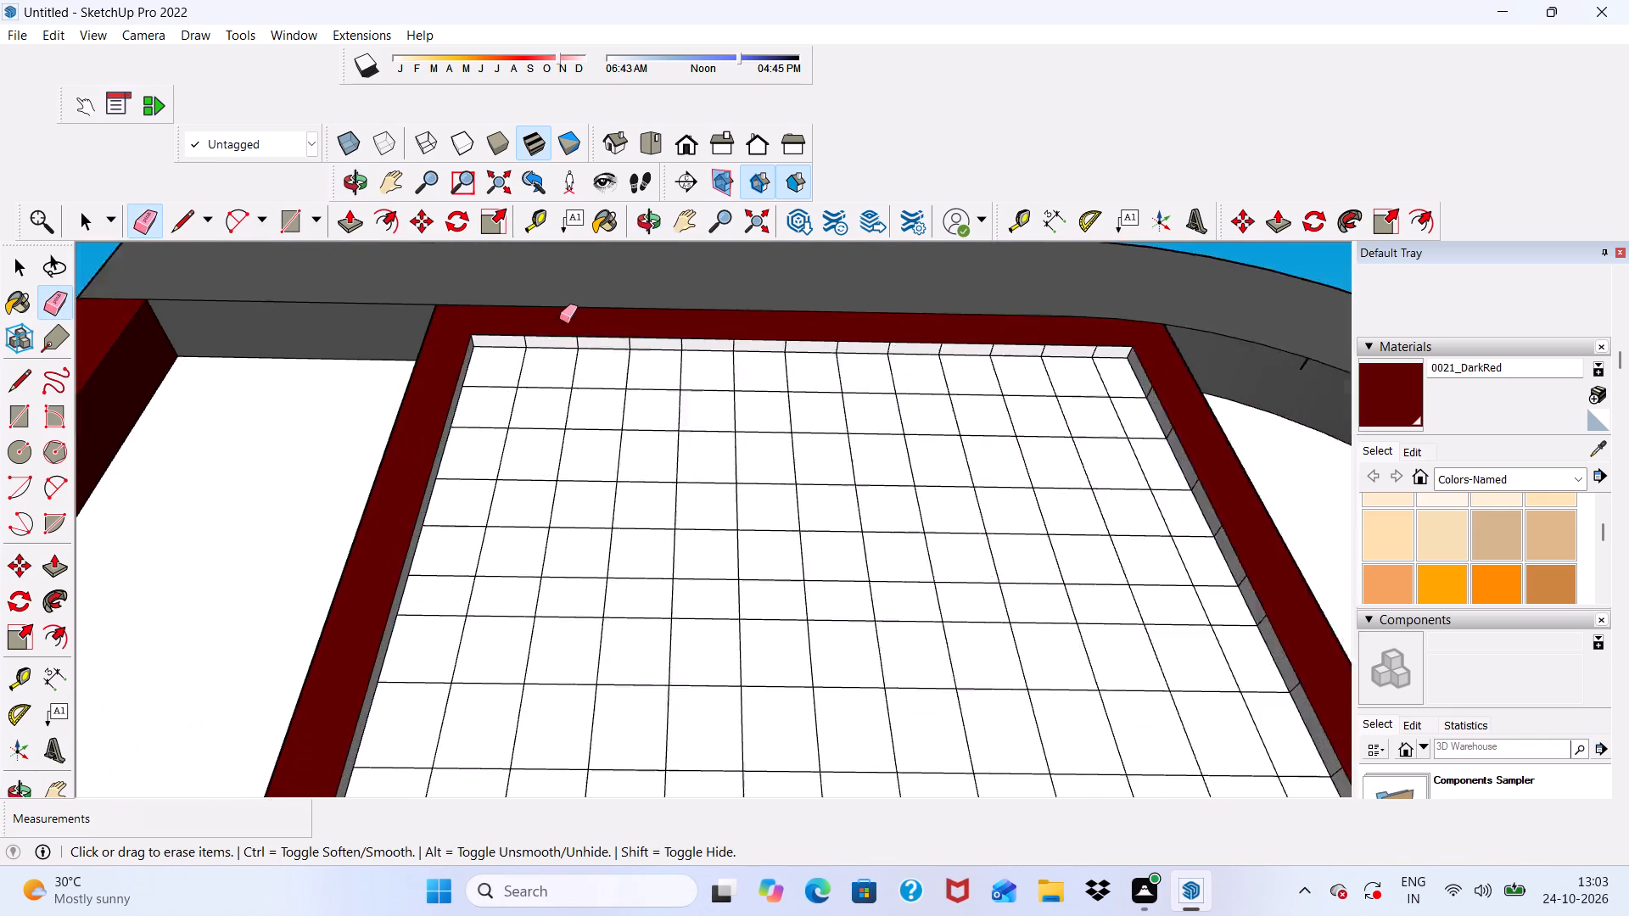
pyautogui.scroll(10, 559, 319)
pyautogui.moveTo(513, 330); pyautogui.dragTo(583, 349)
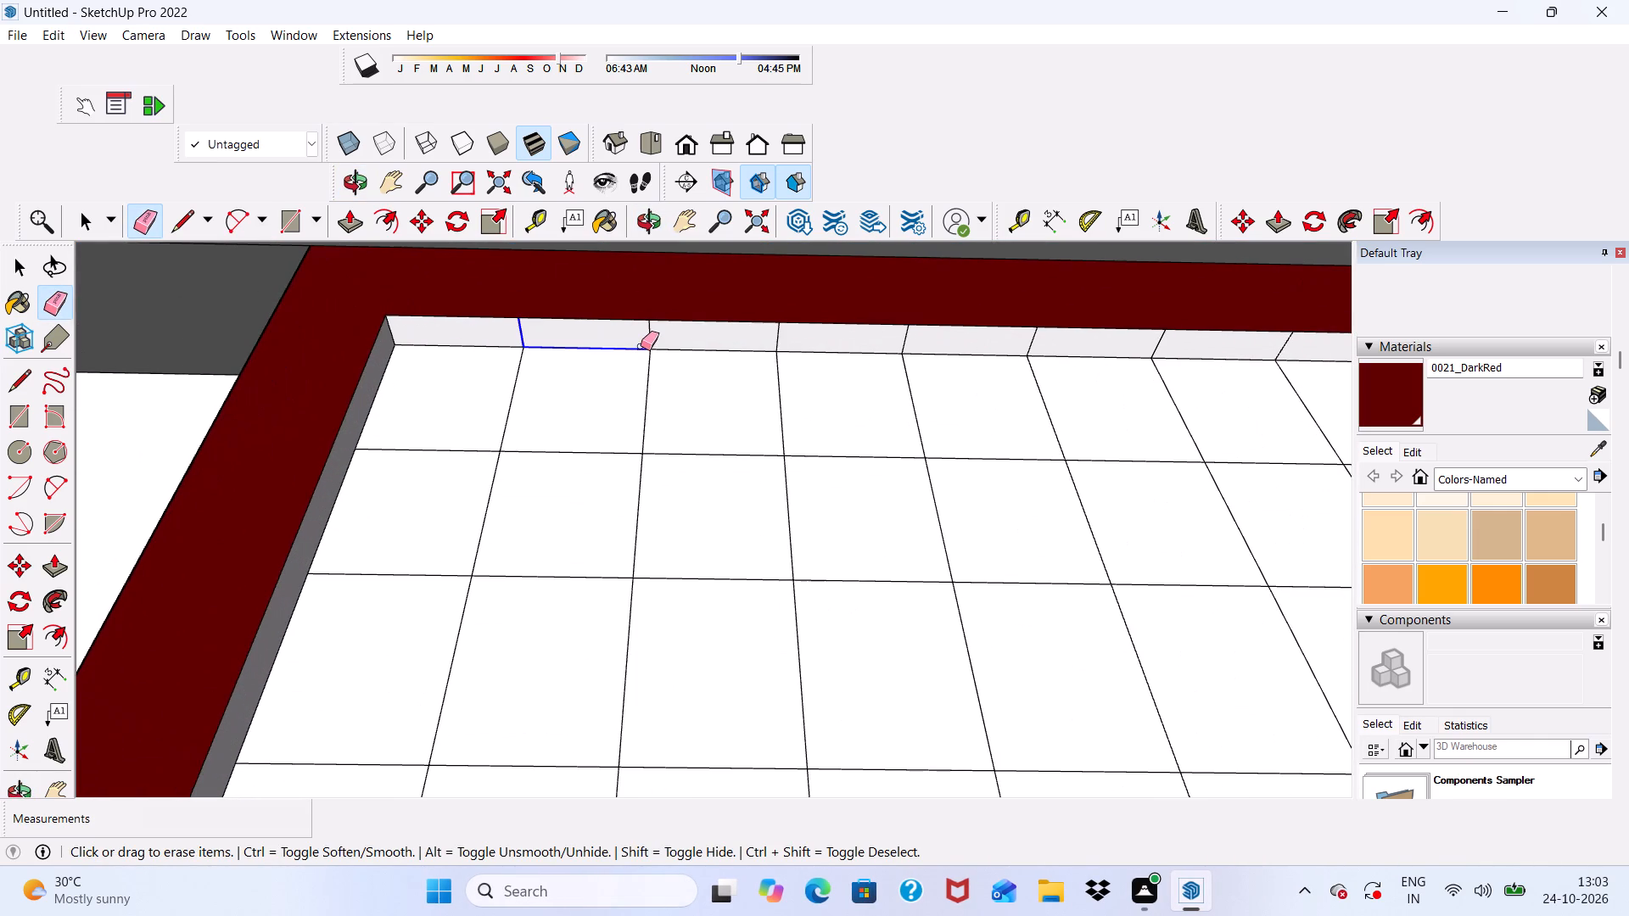
pyautogui.hotkey('ctrl', 'z')
pyautogui.scroll(6, 574, 320)
pyautogui.click(488, 332)
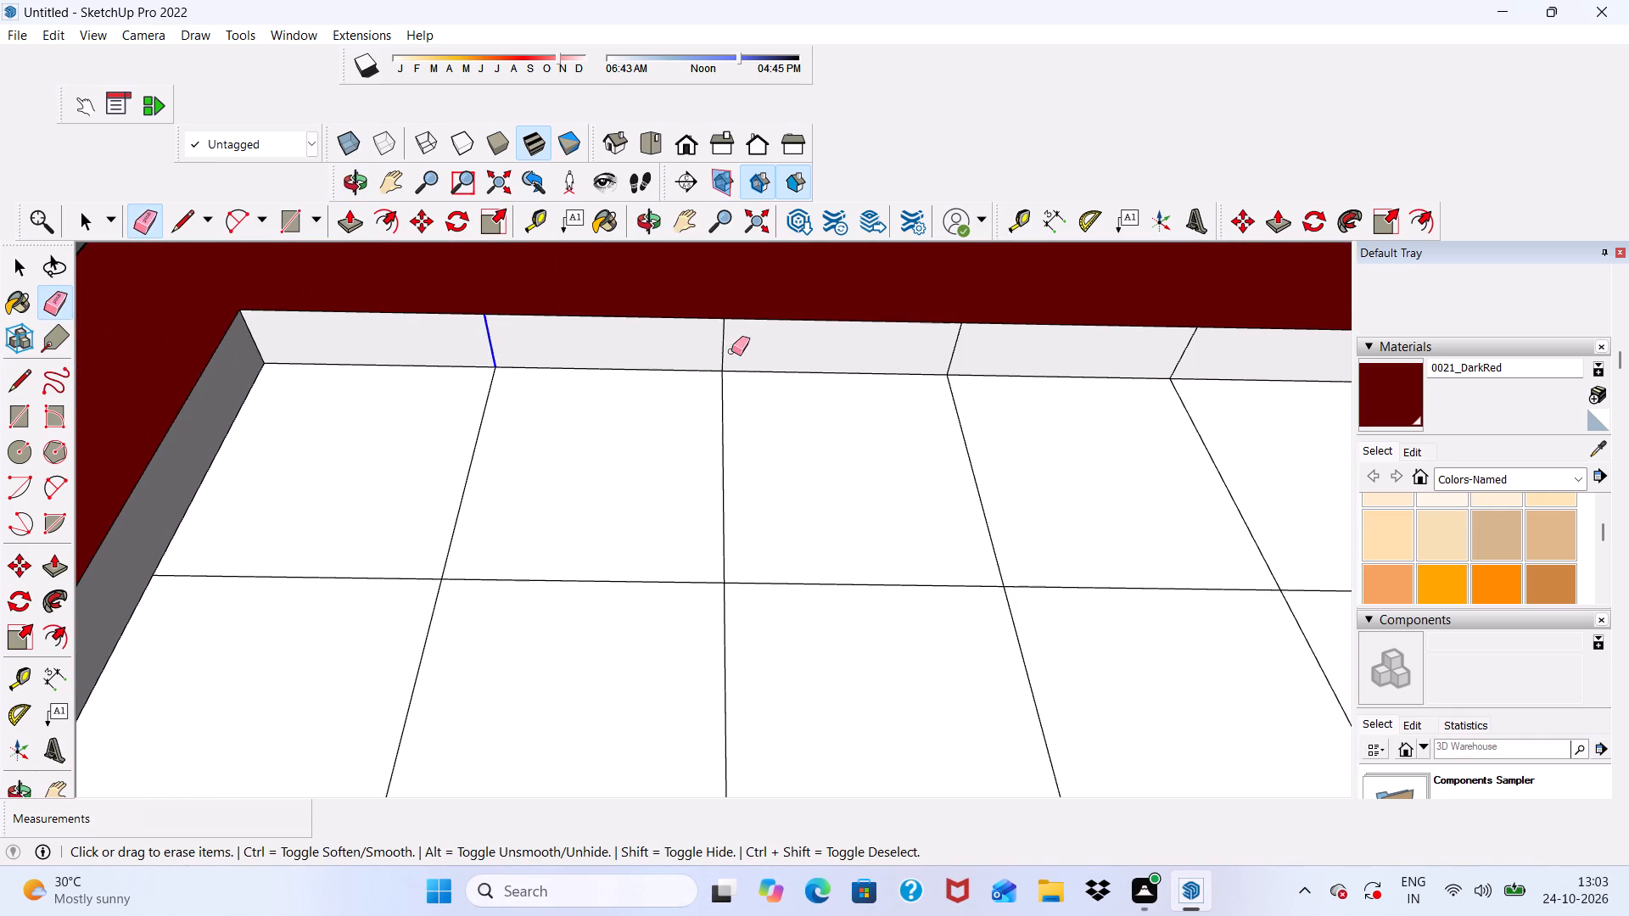
pyautogui.click(712, 340)
pyautogui.scroll(2, 895, 349)
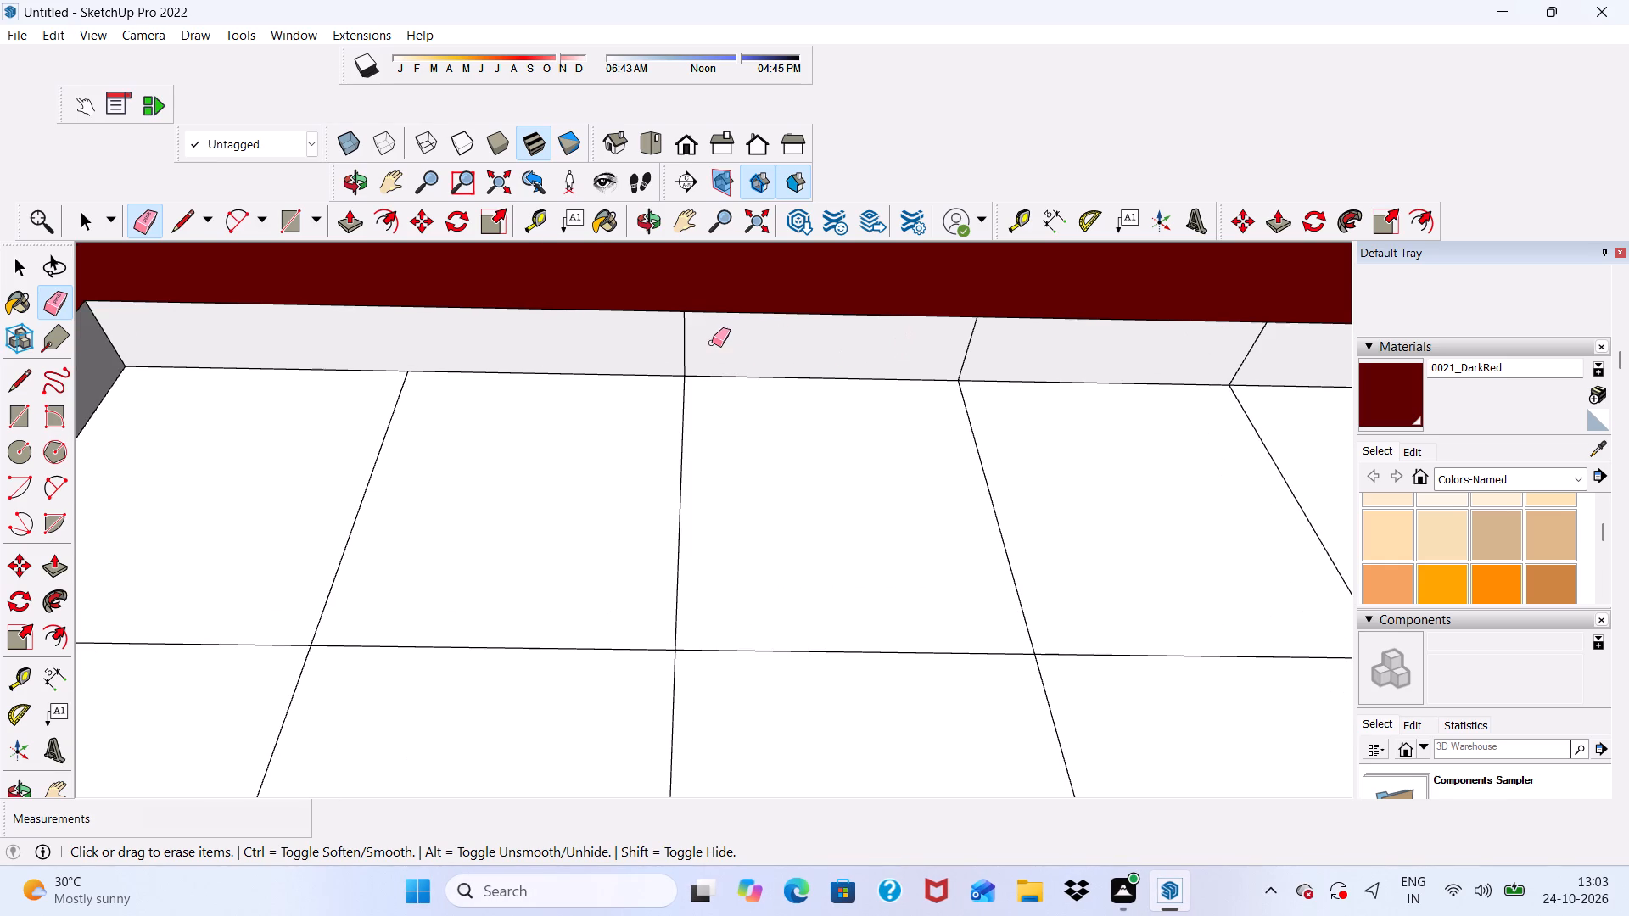
pyautogui.moveTo(690, 340); pyautogui.dragTo(644, 340)
pyautogui.click(644, 340)
pyautogui.click(954, 366)
# Erase the next two short division lines along the grid window's top reveal.
pyautogui.scroll(-5, 663, 327)
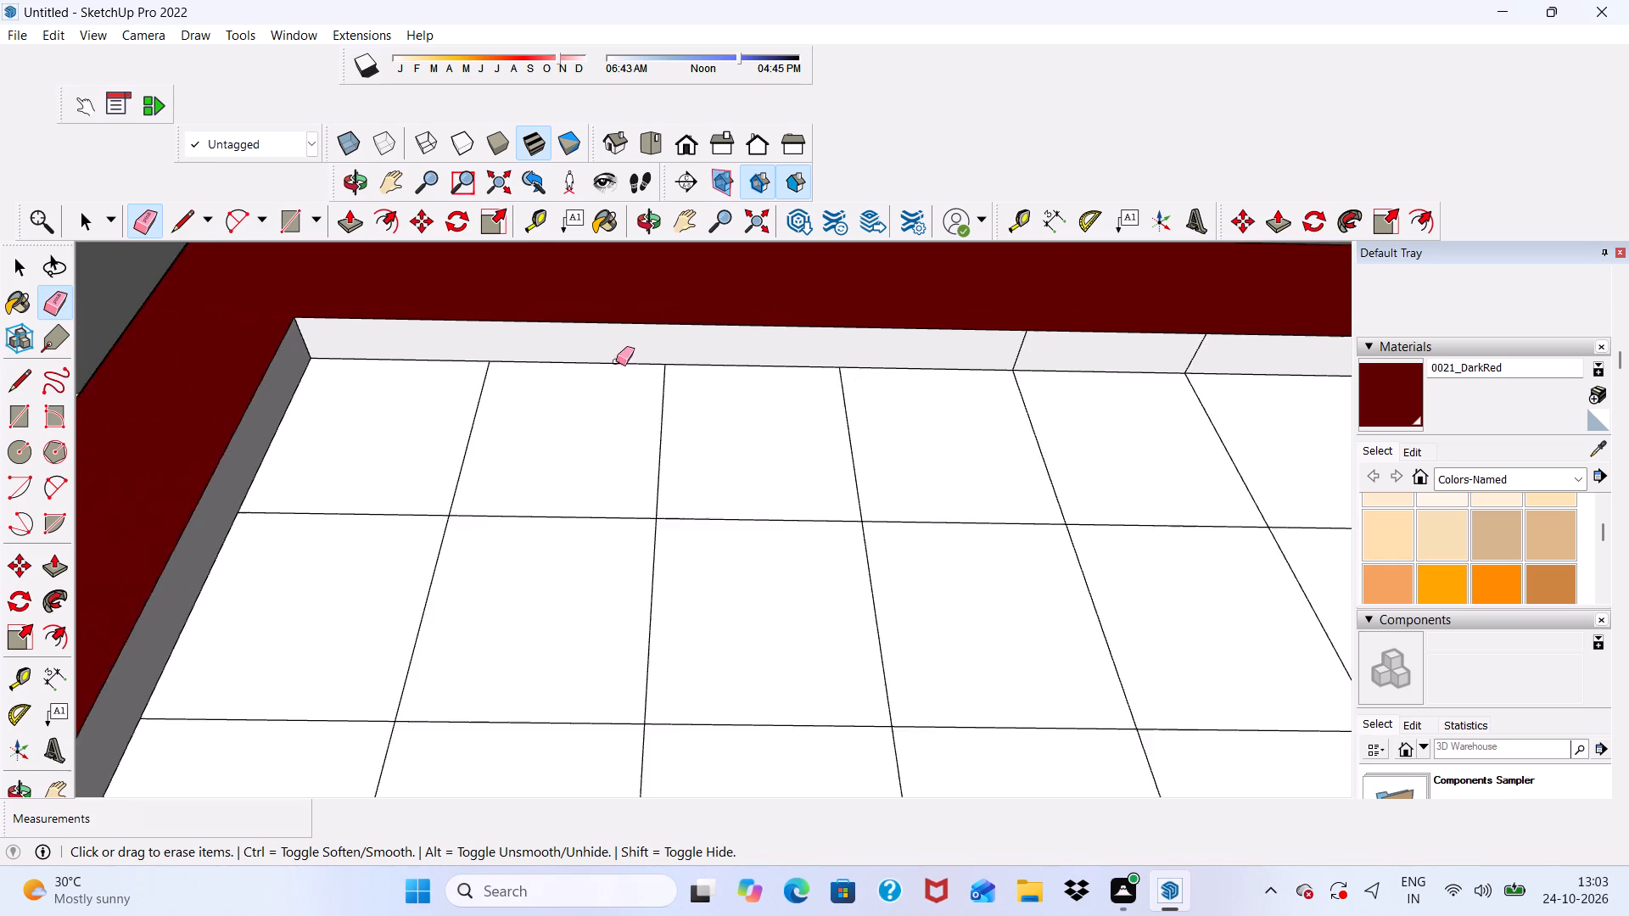
pyautogui.scroll(-5, 616, 361)
pyautogui.scroll(1, 657, 406)
pyautogui.scroll(4, 1096, 363)
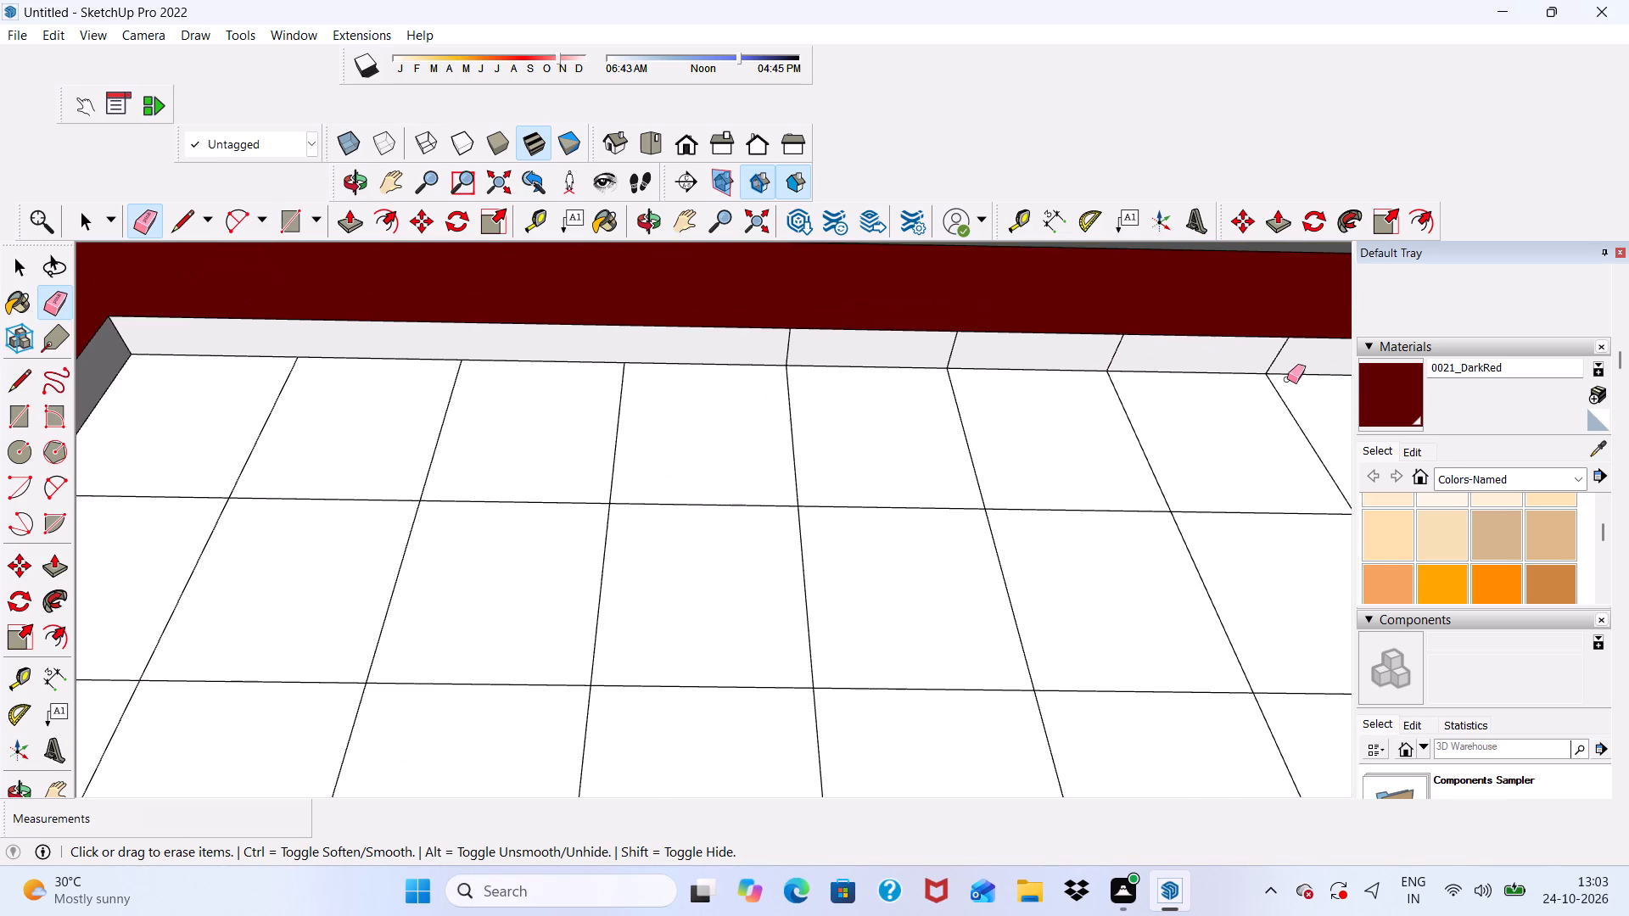
pyautogui.scroll(3, 692, 320)
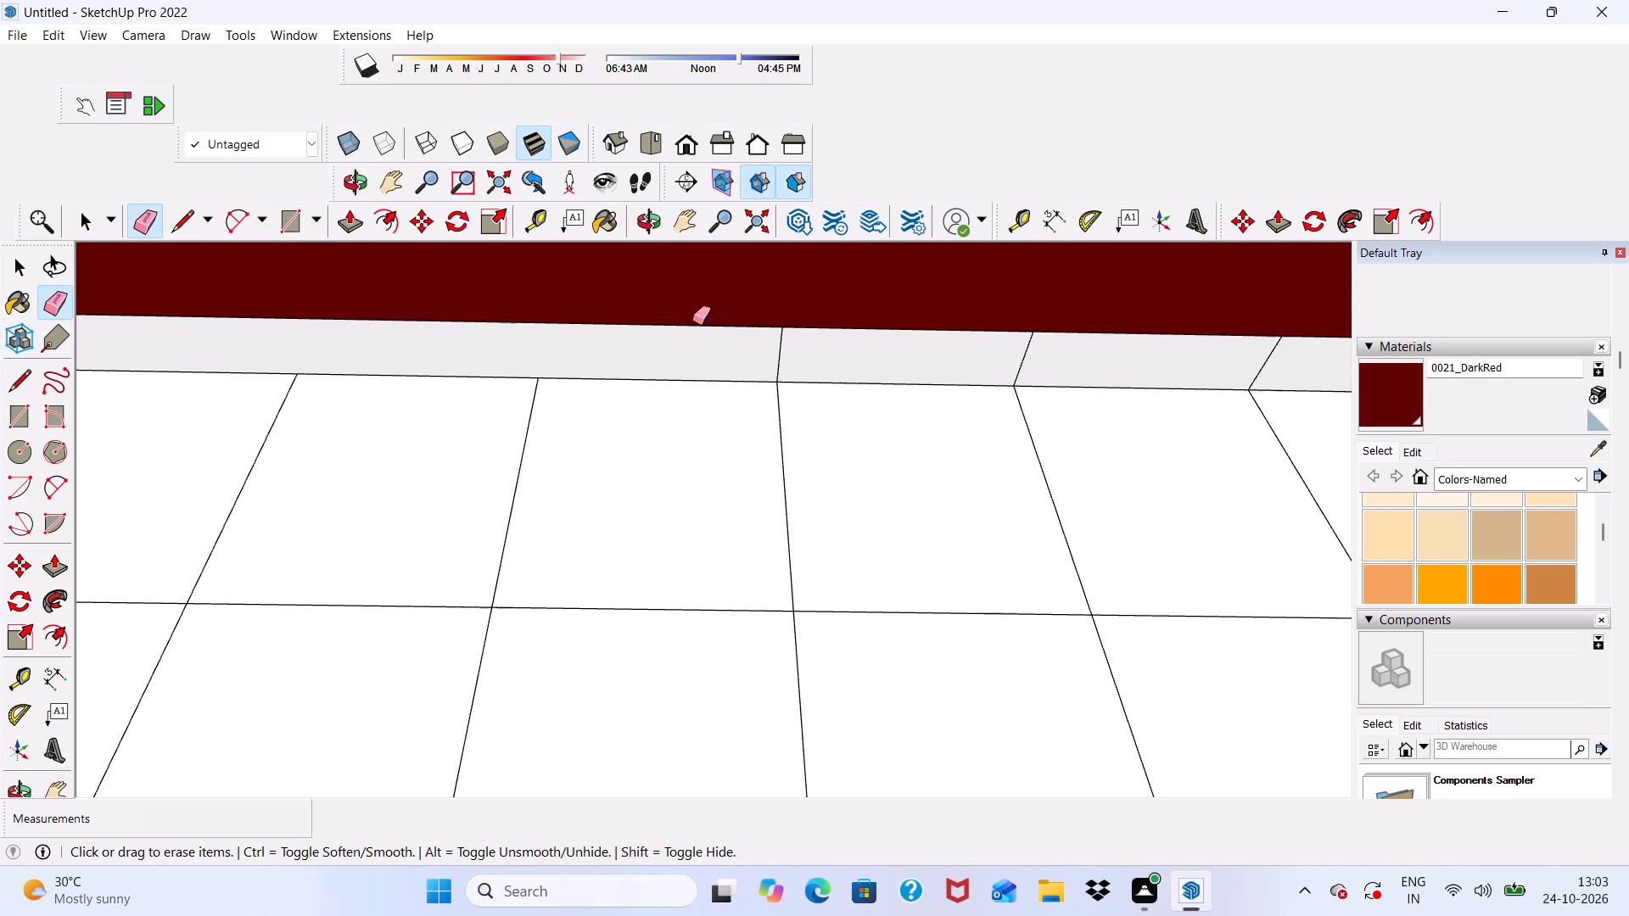
pyautogui.click(783, 356)
pyautogui.click(778, 357)
pyautogui.click(1020, 356)
# Erase the middle one of the next three short division lines on the top reveal, keeping the grid lines.
pyautogui.scroll(-4, 696, 299)
pyautogui.scroll(-5, 514, 310)
pyautogui.scroll(-3, 569, 350)
pyautogui.scroll(7, 1006, 366)
pyautogui.moveTo(943, 344); pyautogui.dragTo(964, 355)
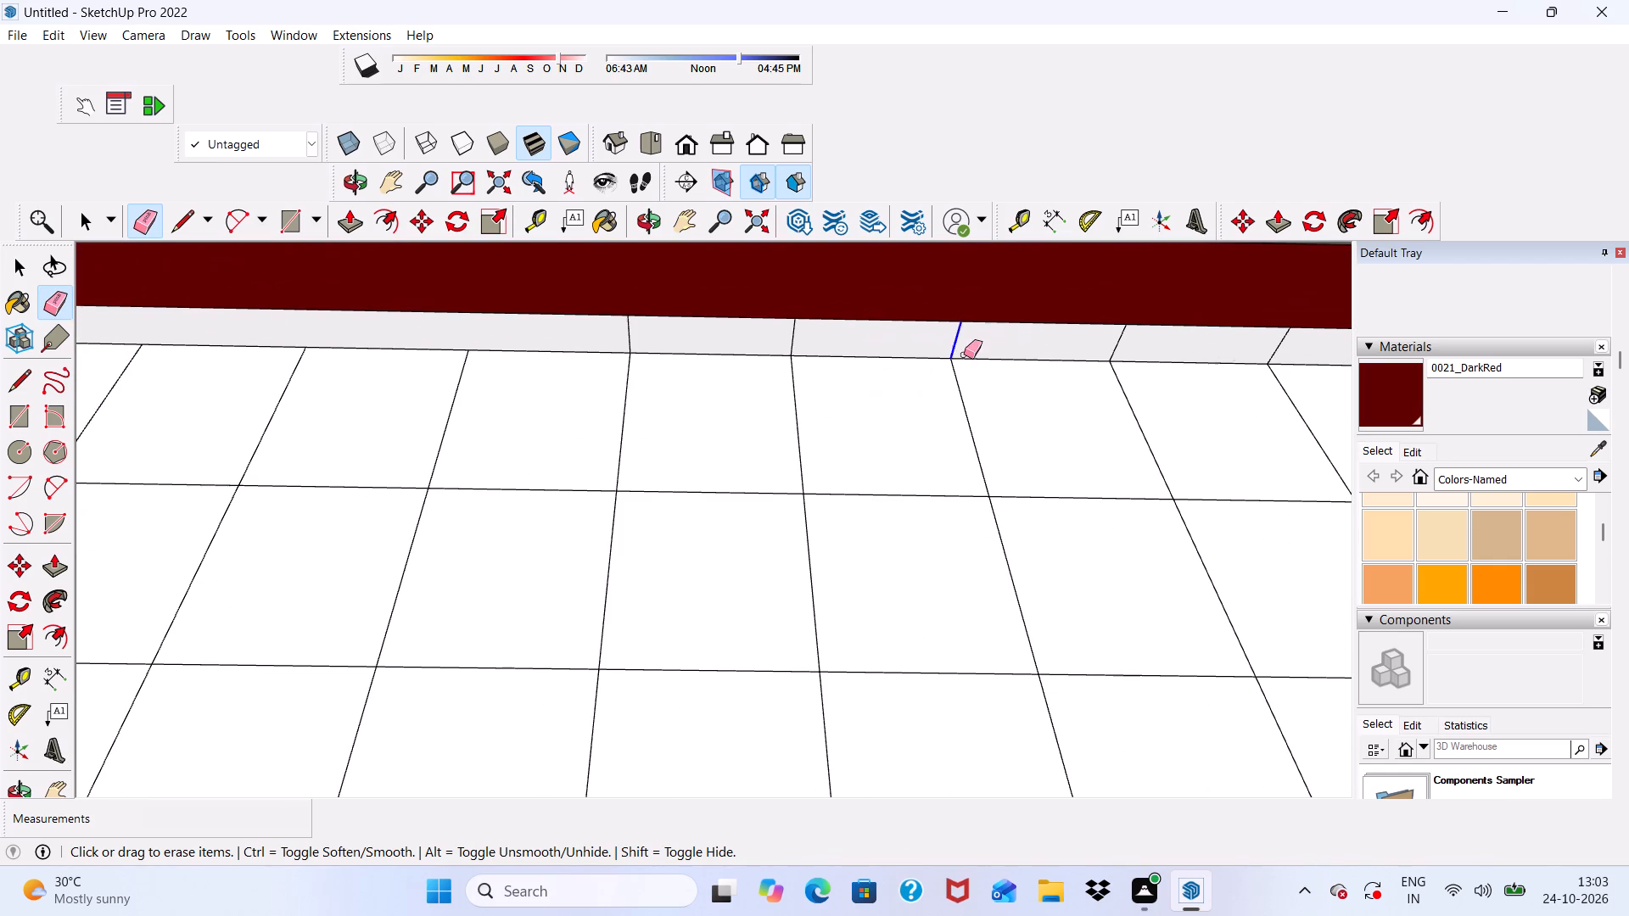
pyautogui.moveTo(964, 355); pyautogui.dragTo(966, 355)
pyautogui.click(976, 355)
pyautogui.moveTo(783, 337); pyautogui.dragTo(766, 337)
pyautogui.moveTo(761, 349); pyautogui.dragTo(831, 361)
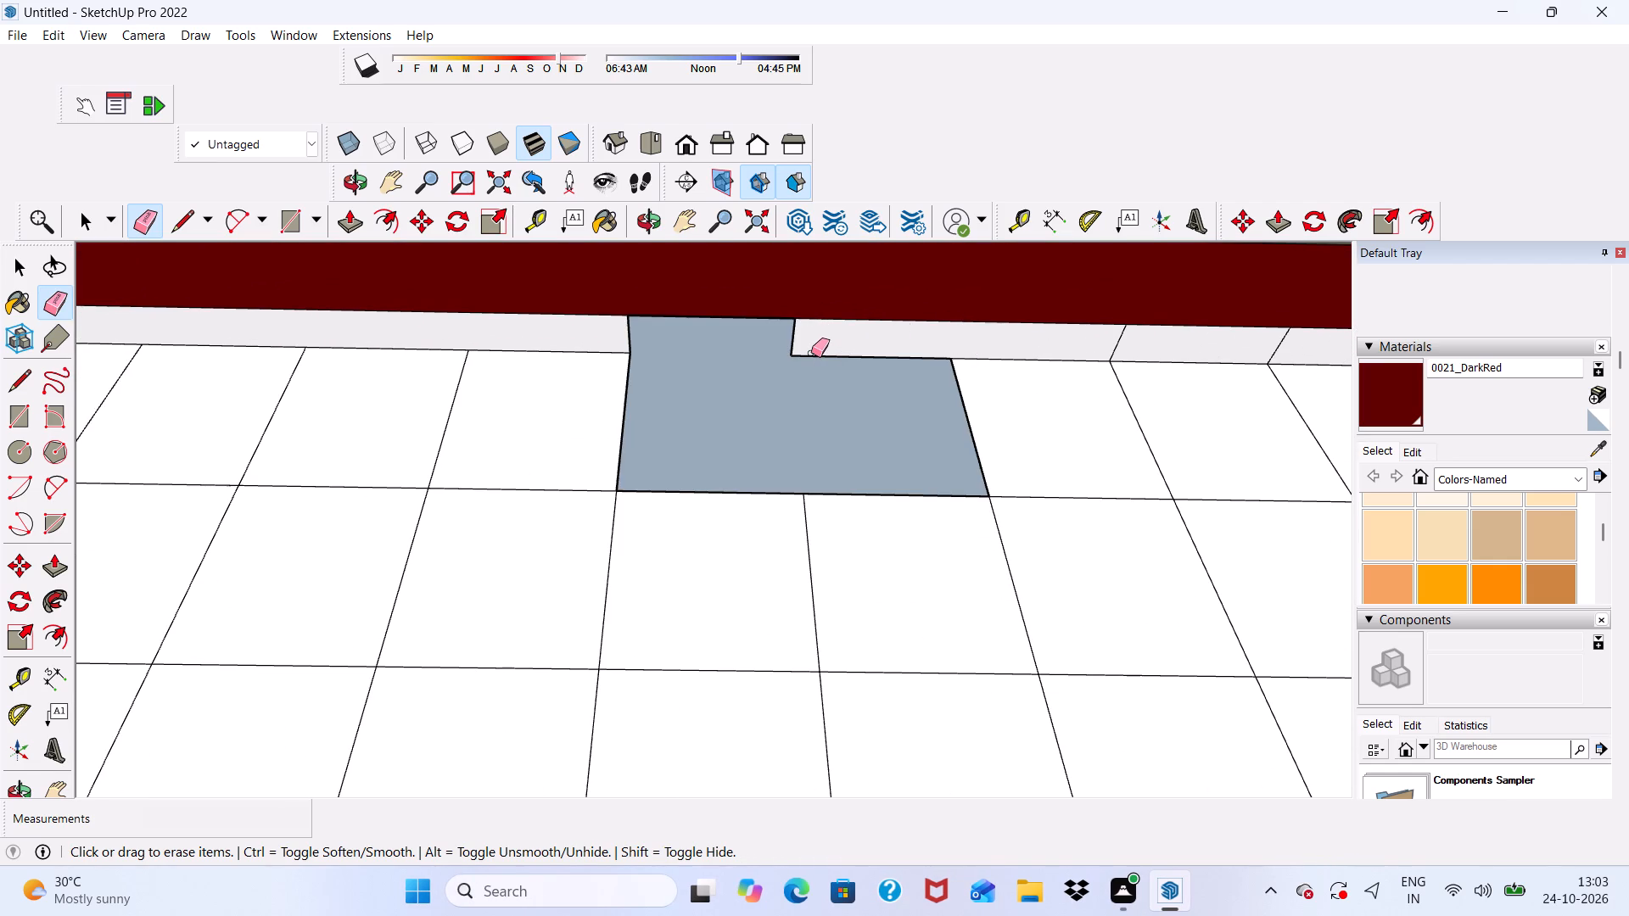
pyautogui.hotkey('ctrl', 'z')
# Erase the two neighbouring short division lines on the top reveal without touching the window's grid lines.
pyautogui.moveTo(787, 335); pyautogui.dragTo(816, 337)
pyautogui.moveTo(626, 338); pyautogui.dragTo(649, 344)
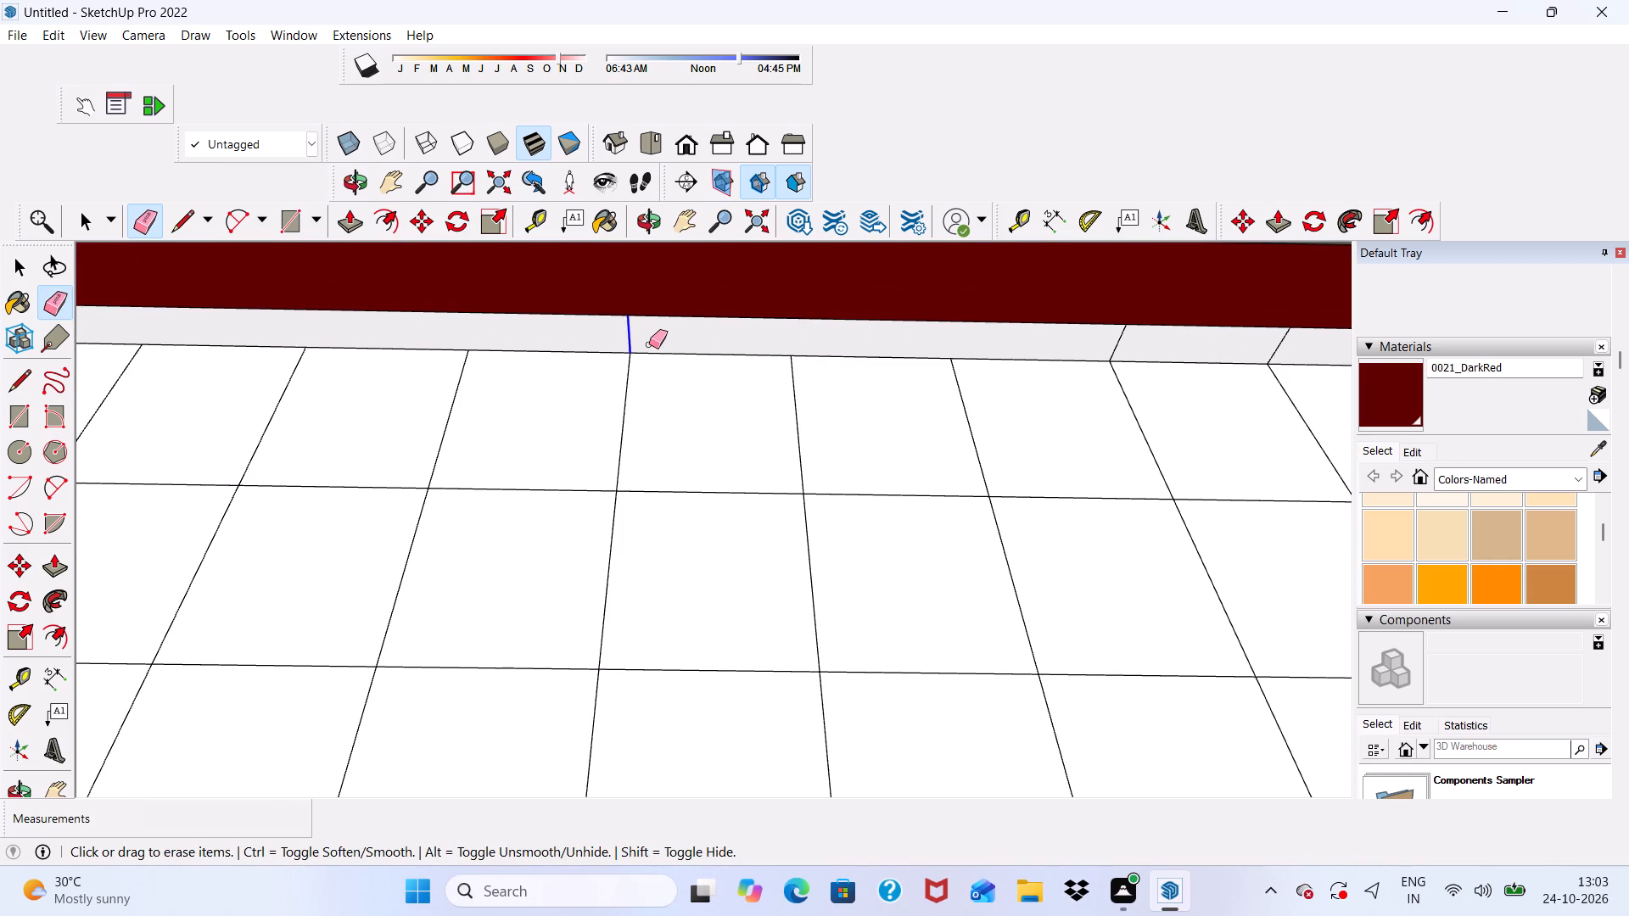
pyautogui.moveTo(649, 344); pyautogui.dragTo(655, 344)
# Erase the last four short division lines on the top reveal, up to the corner nearest the curved arch.
pyautogui.scroll(-3, 714, 321)
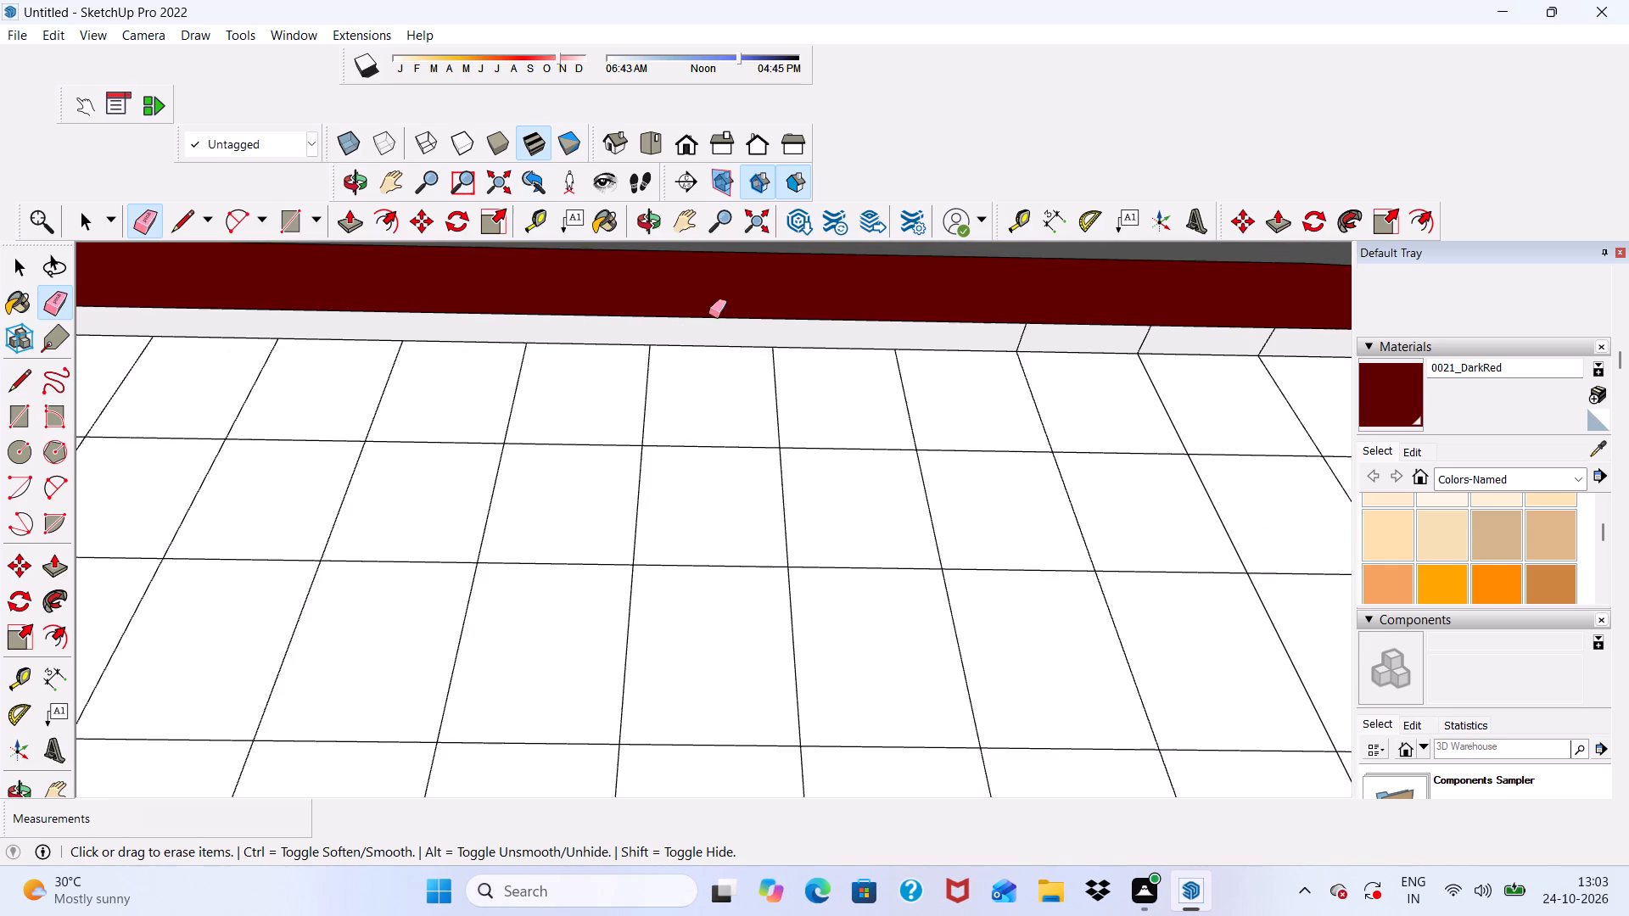
pyautogui.scroll(-4, 706, 310)
pyautogui.scroll(-3, 634, 266)
pyautogui.scroll(7, 1092, 343)
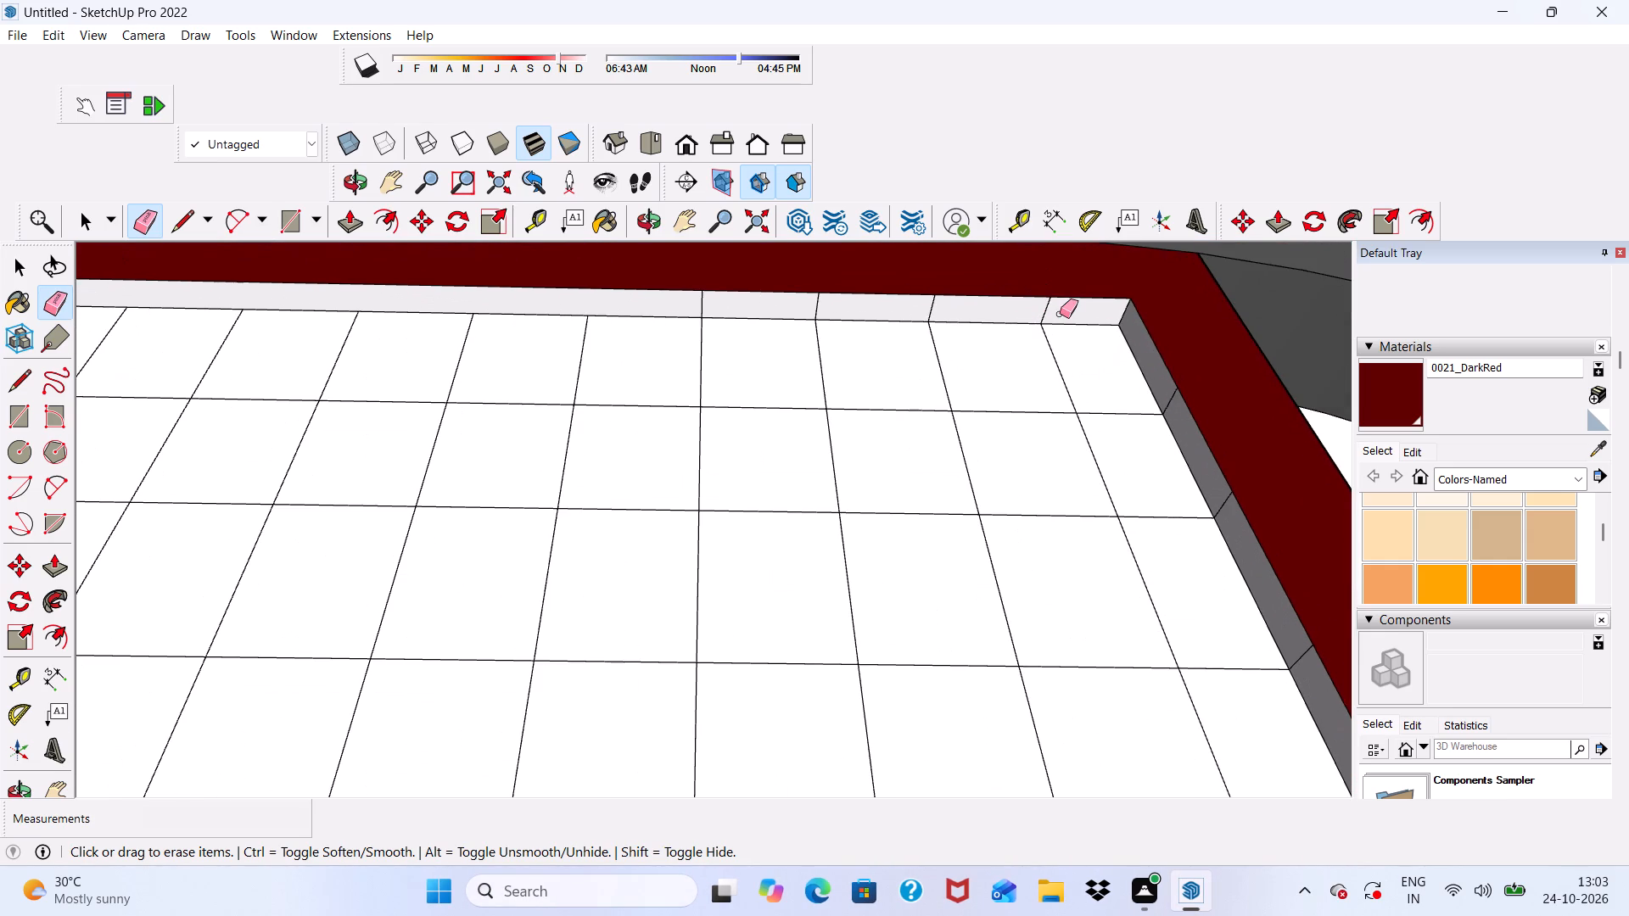
pyautogui.click(1046, 304)
pyautogui.click(1050, 311)
pyautogui.moveTo(912, 308); pyautogui.dragTo(938, 309)
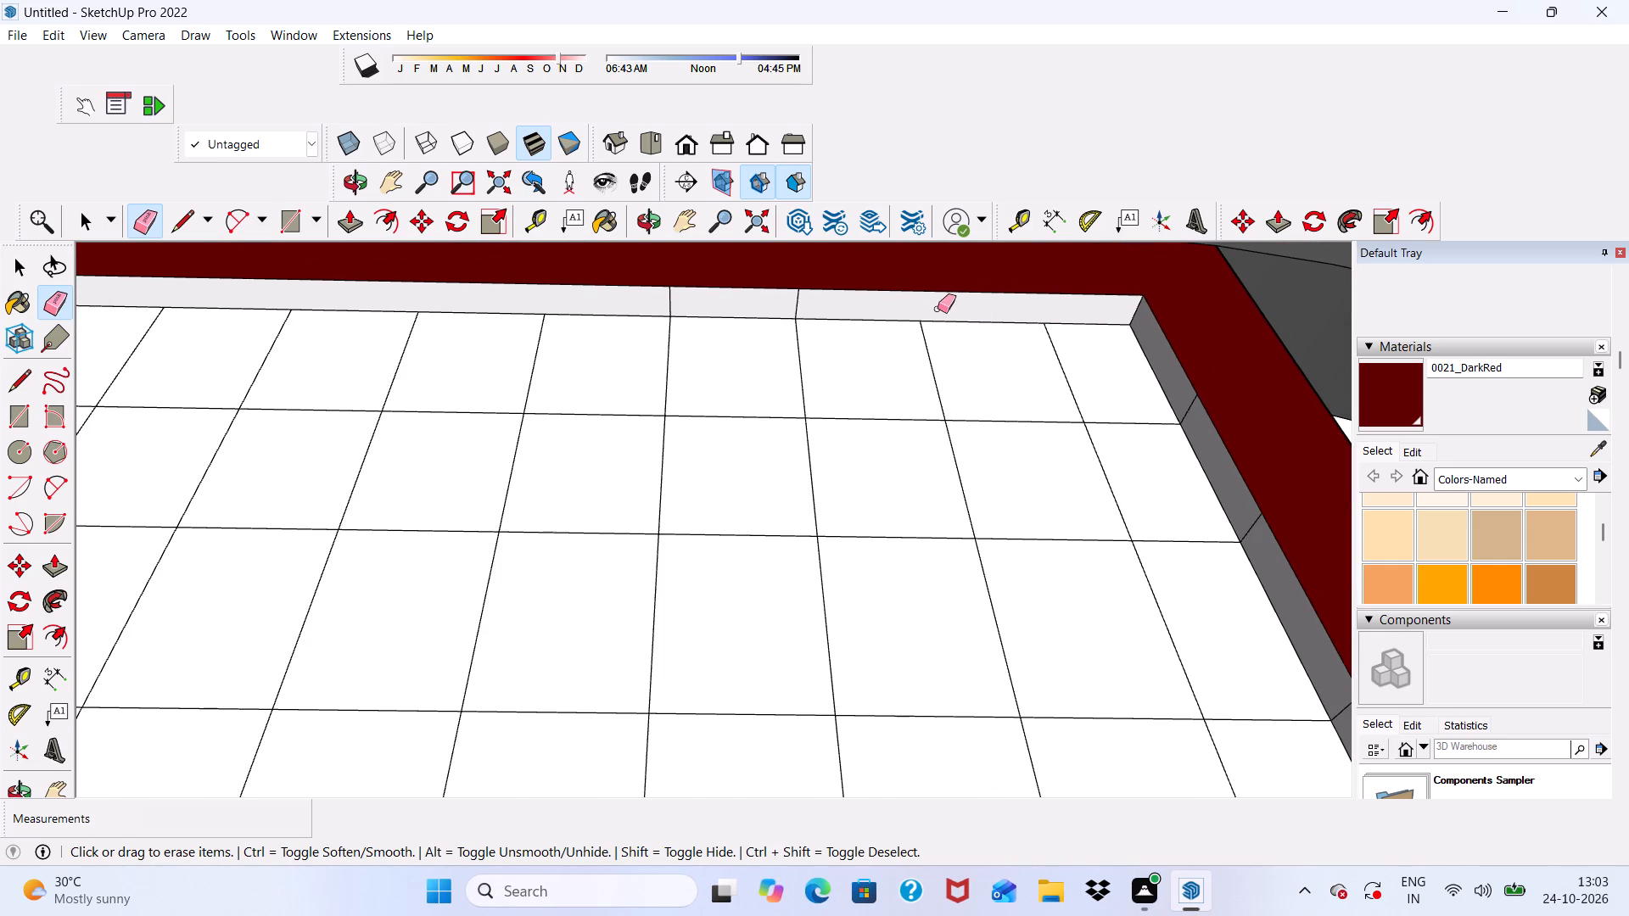
pyautogui.moveTo(794, 300); pyautogui.dragTo(779, 301)
pyautogui.click(656, 303)
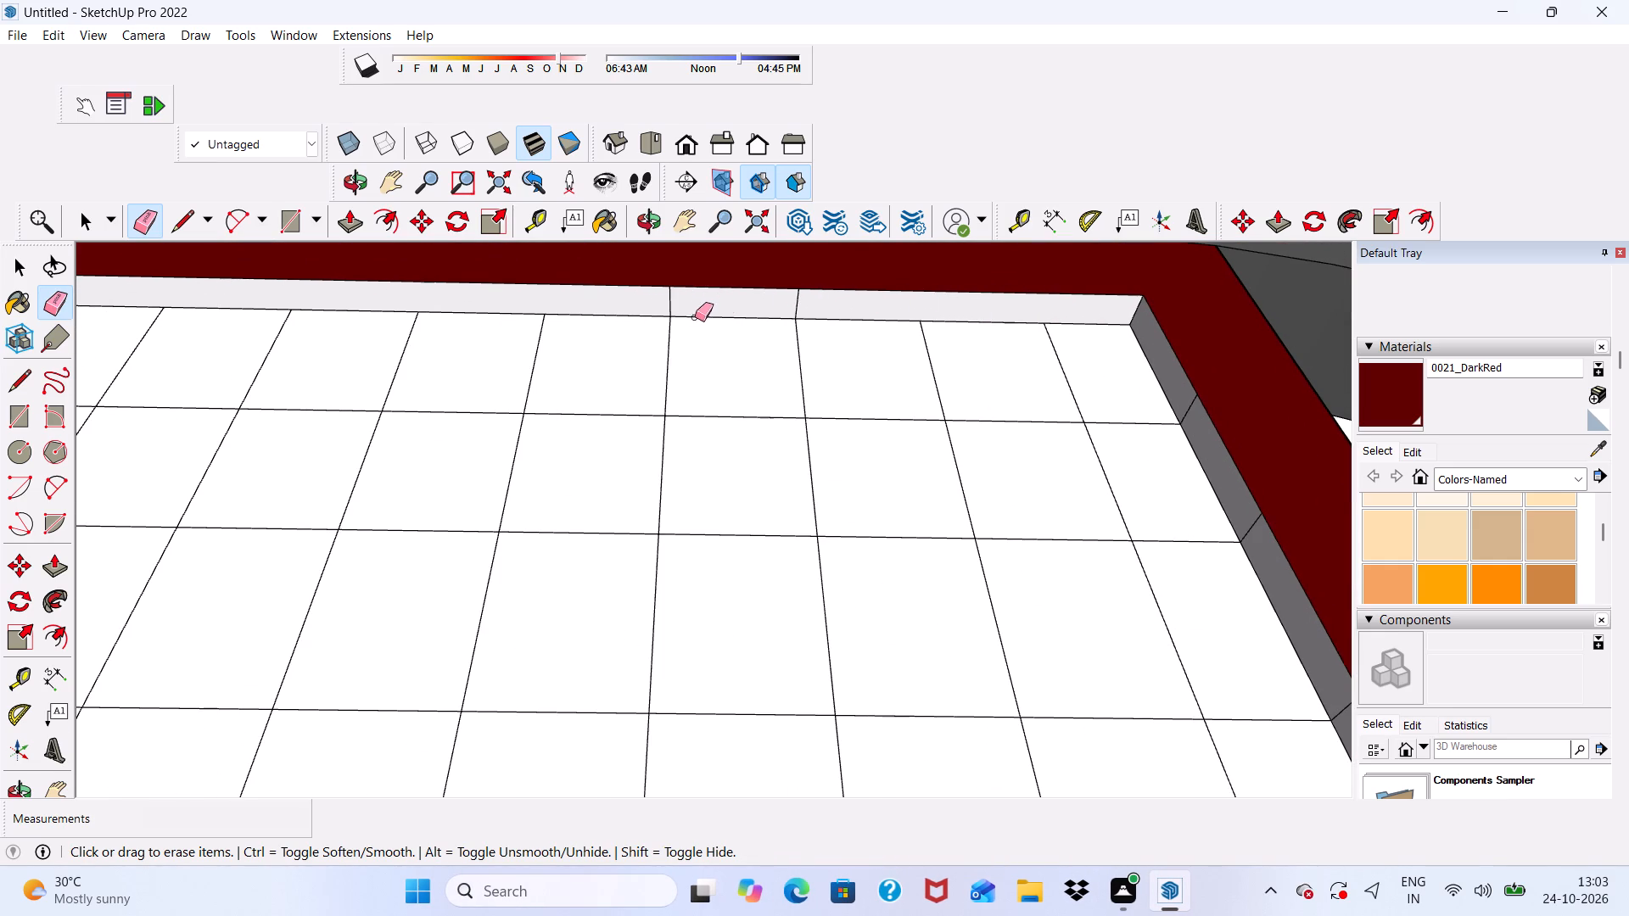
pyautogui.moveTo(776, 305); pyautogui.dragTo(819, 312)
pyautogui.moveTo(658, 299); pyautogui.dragTo(690, 302)
# Erase the three highest short division lines on the grid window's other vertical reveal, beside the curved arch.
pyautogui.scroll(-8, 635, 312)
pyautogui.moveTo(750, 399); pyautogui.dragTo(975, 644, button='middle')
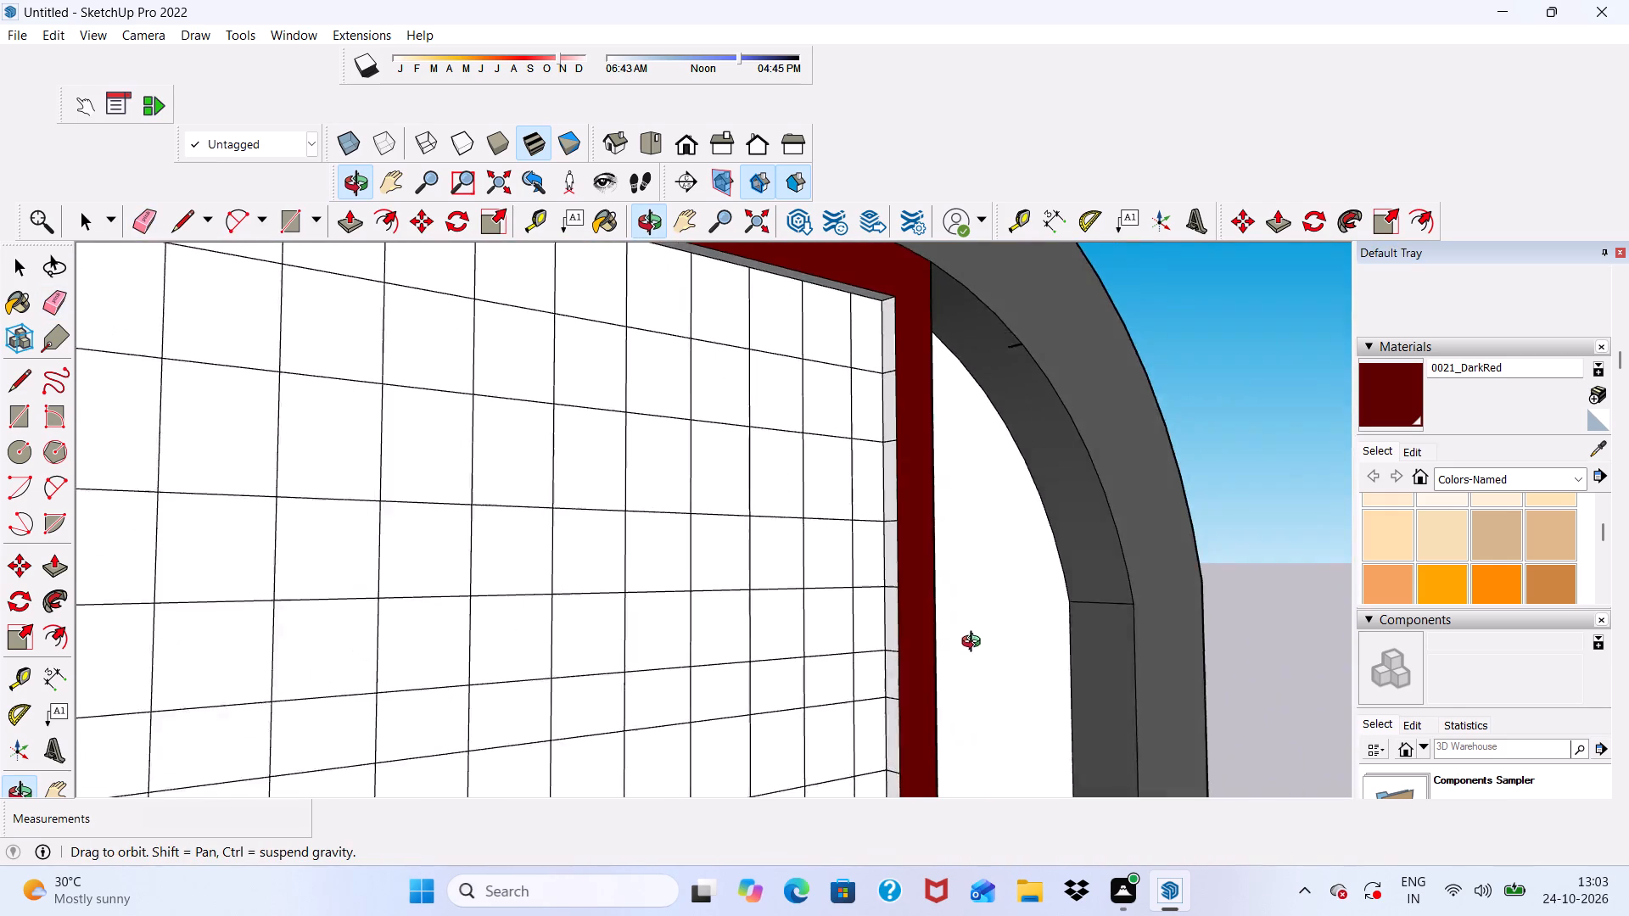
pyautogui.moveTo(975, 644); pyautogui.dragTo(978, 646, button='middle')
pyautogui.scroll(12, 920, 368)
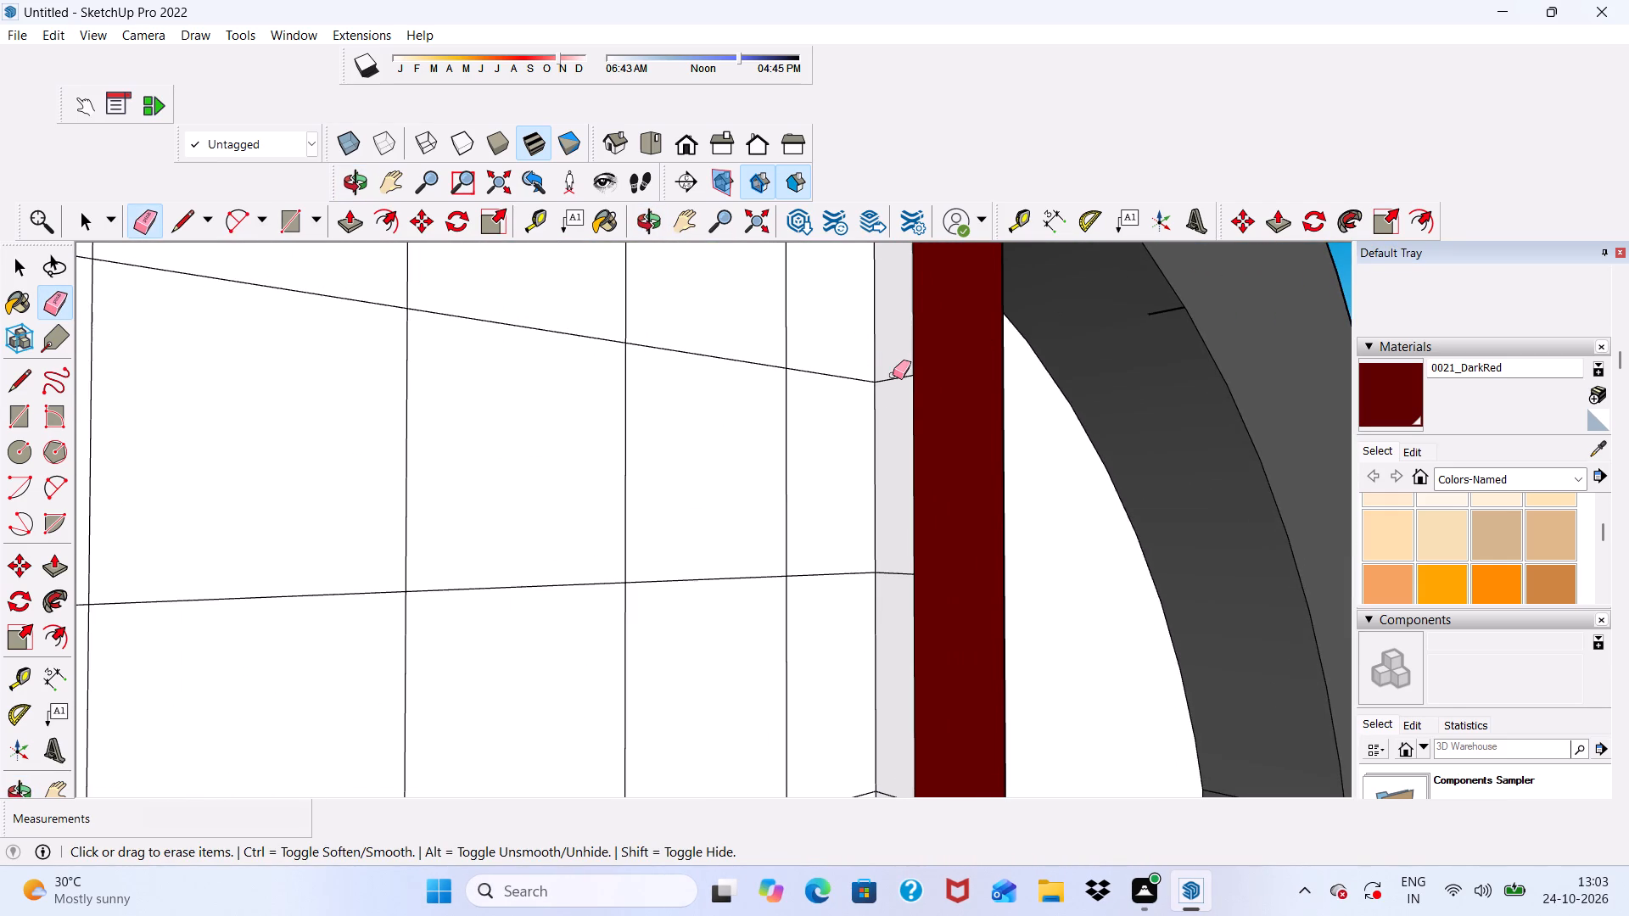
pyautogui.scroll(4, 893, 375)
pyautogui.moveTo(893, 377); pyautogui.dragTo(893, 416)
pyautogui.scroll(-7, 875, 310)
pyautogui.scroll(3, 867, 550)
pyautogui.moveTo(882, 540); pyautogui.dragTo(888, 559)
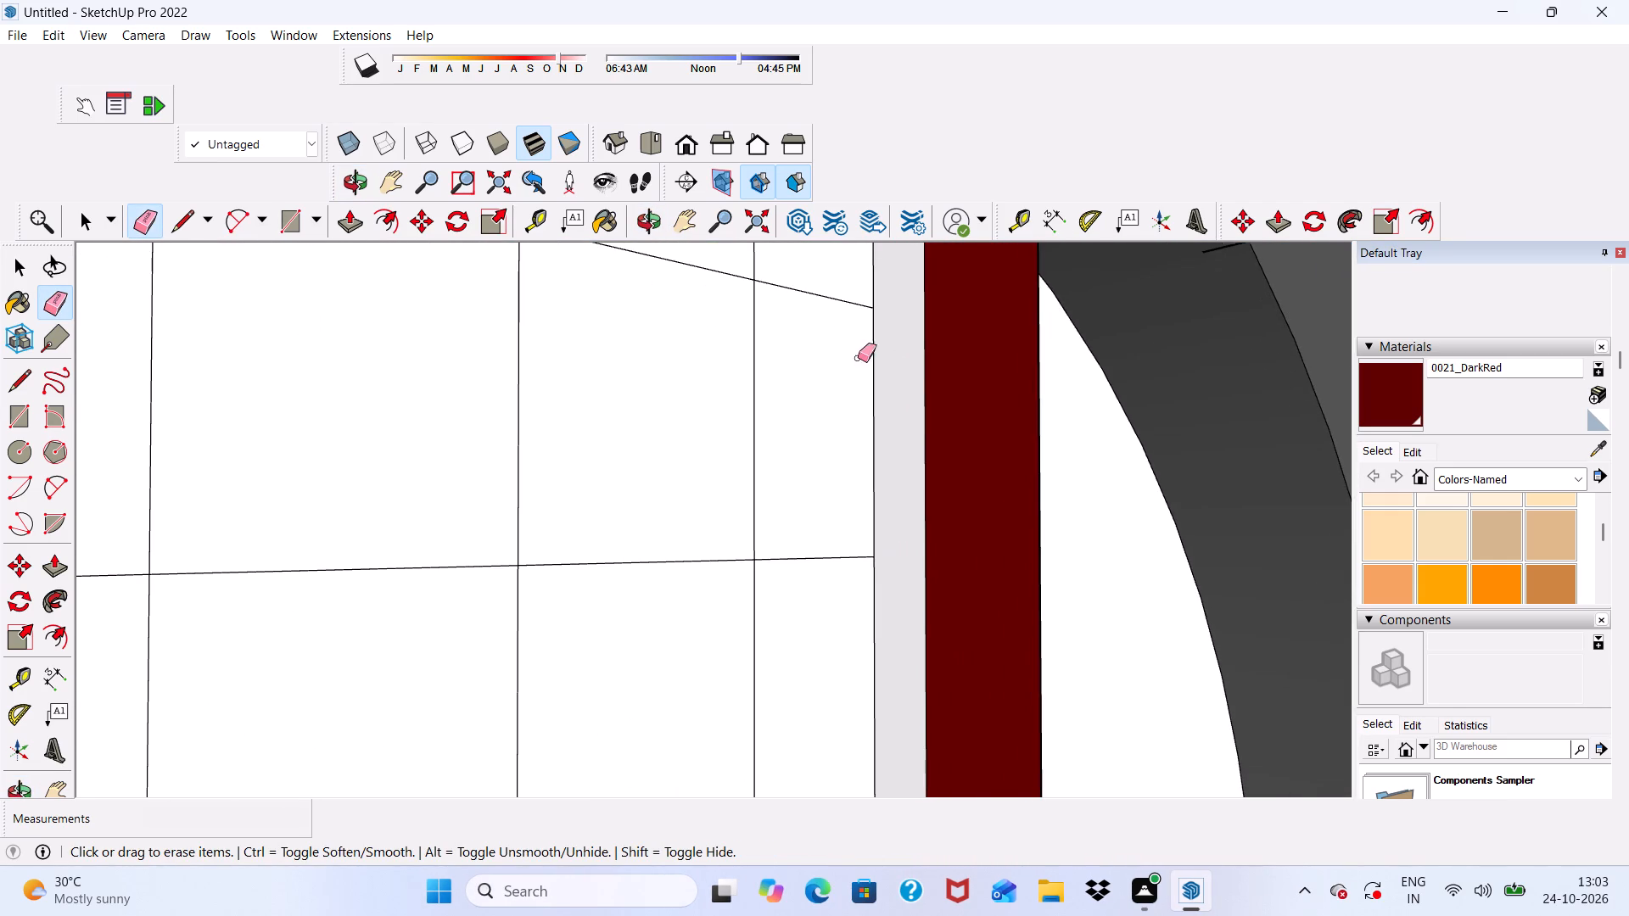
pyautogui.scroll(-6, 858, 358)
pyautogui.scroll(4, 865, 602)
pyautogui.moveTo(876, 635); pyautogui.dragTo(887, 679)
# Erase the next three short division lines down the vertical reveal on the arch side.
pyautogui.scroll(-13, 835, 298)
pyautogui.scroll(3, 864, 654)
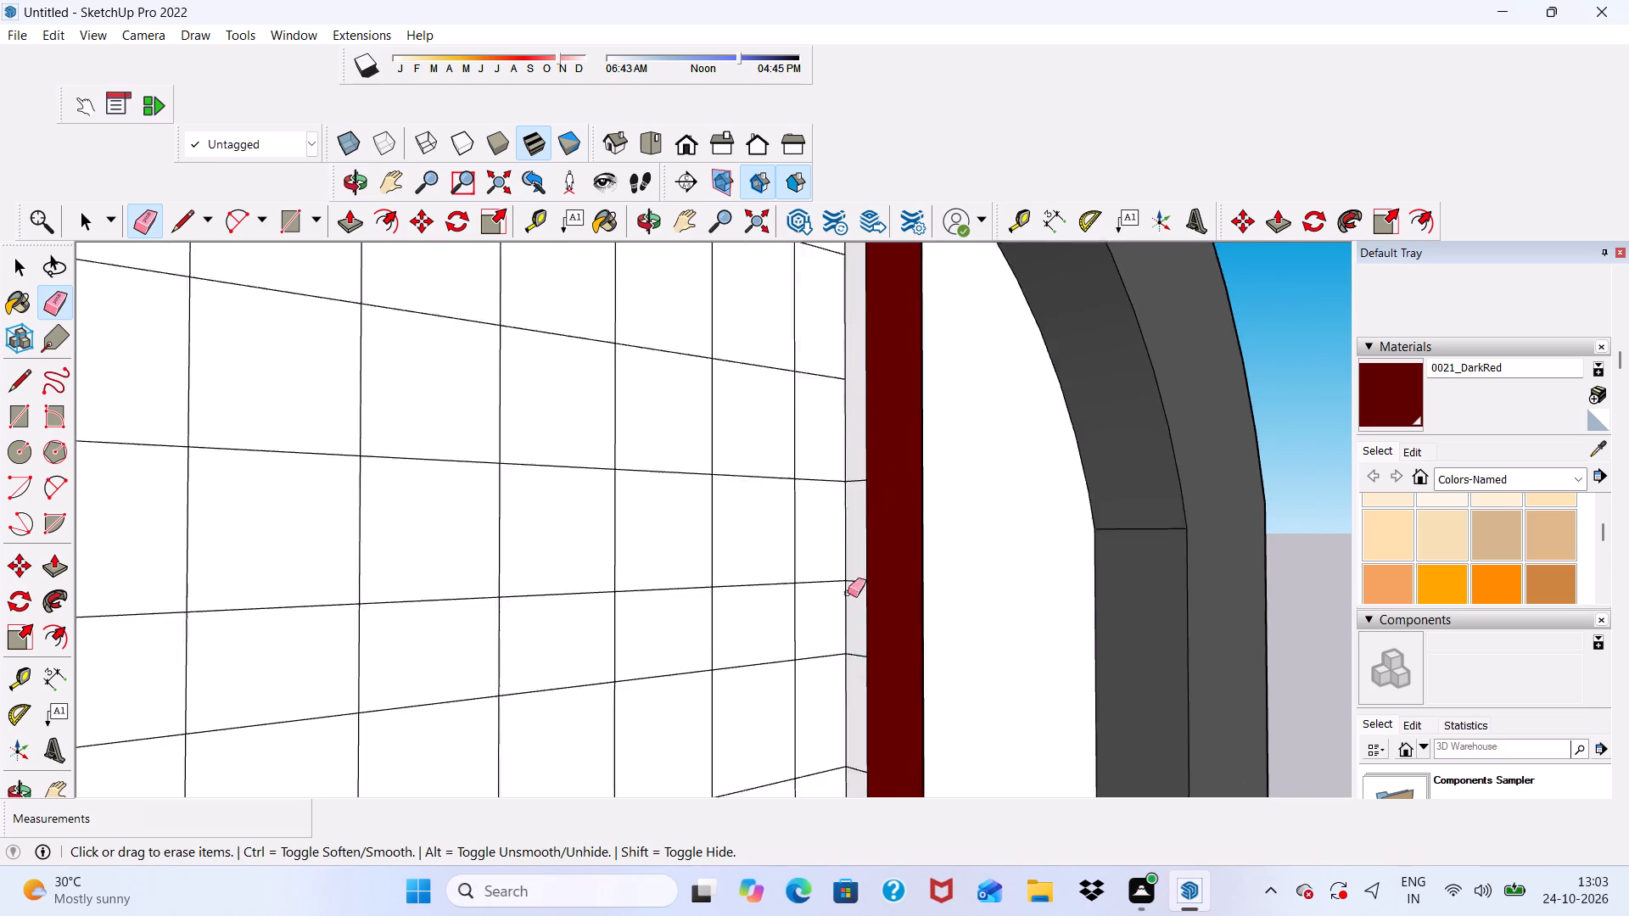
pyautogui.scroll(7, 848, 593)
pyautogui.moveTo(851, 444); pyautogui.dragTo(851, 481)
pyautogui.moveTo(849, 603); pyautogui.dragTo(853, 632)
pyautogui.scroll(-6, 845, 392)
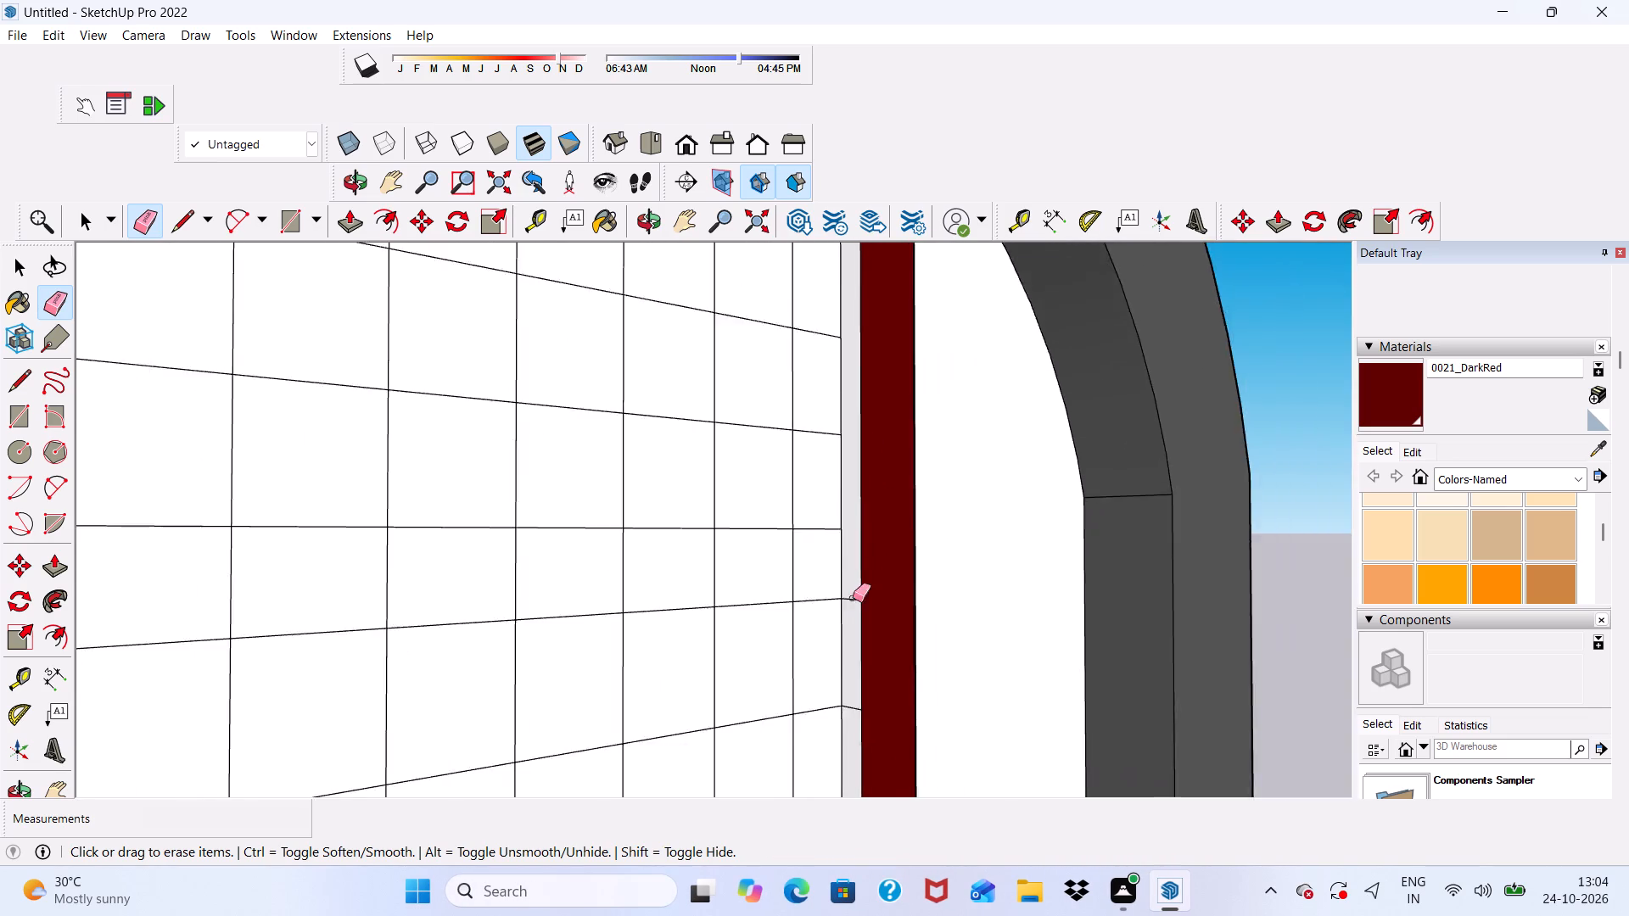
pyautogui.scroll(7, 851, 608)
pyautogui.moveTo(845, 572); pyautogui.dragTo(845, 606)
# Erase another three short division lines on the arch-side vertical reveal, continuing downward.
pyautogui.scroll(-10, 801, 298)
pyautogui.scroll(10, 778, 673)
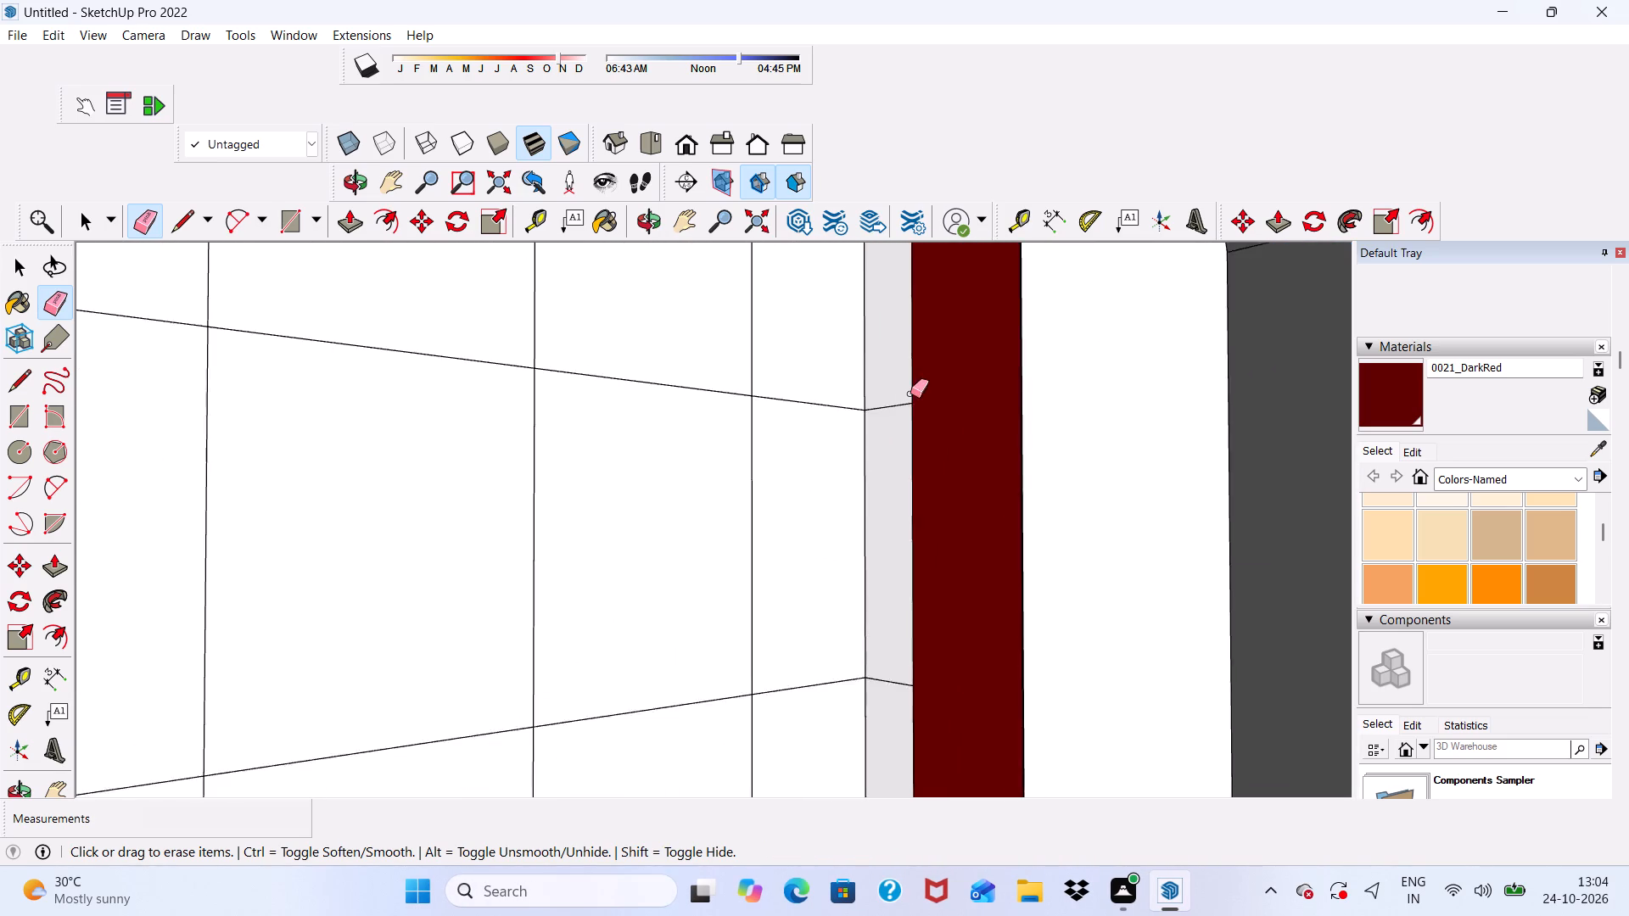
pyautogui.scroll(3, 910, 394)
pyautogui.moveTo(879, 411); pyautogui.dragTo(878, 449)
pyautogui.scroll(-7, 871, 410)
pyautogui.scroll(6, 862, 633)
pyautogui.moveTo(882, 561); pyautogui.dragTo(884, 616)
pyautogui.scroll(-3, 859, 425)
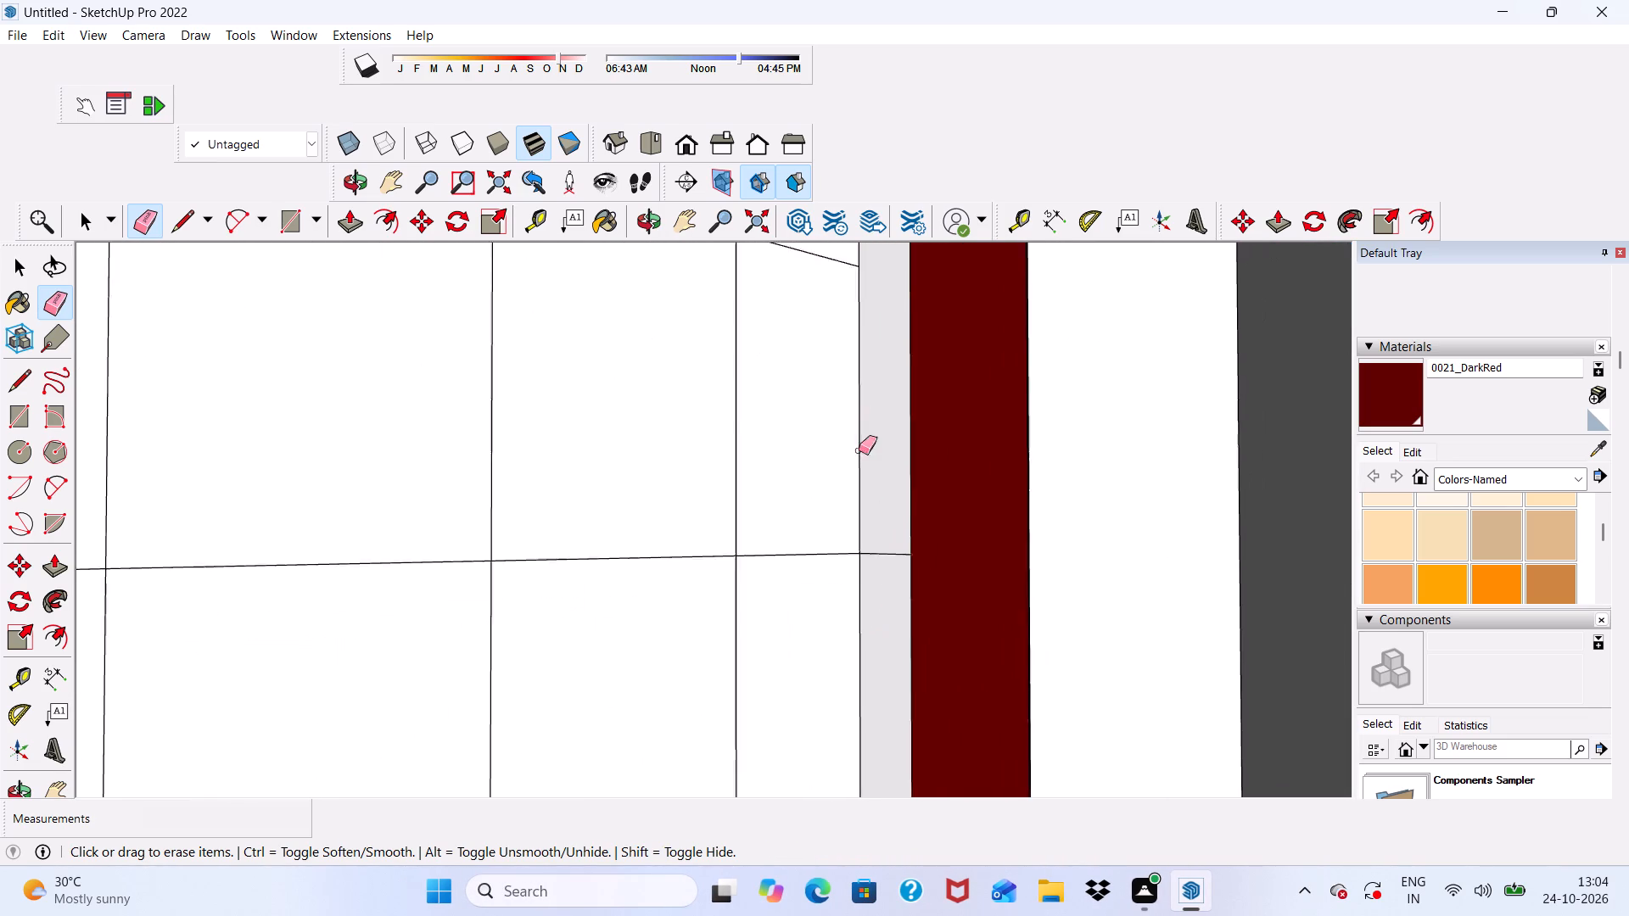
pyautogui.scroll(-4, 859, 450)
pyautogui.scroll(3, 853, 521)
pyautogui.moveTo(892, 524); pyautogui.dragTo(892, 544)
# Erase the following short division lines farther down the arch-side vertical reveal, below the curved part of the arch.
pyautogui.scroll(-10, 862, 363)
pyautogui.scroll(5, 872, 689)
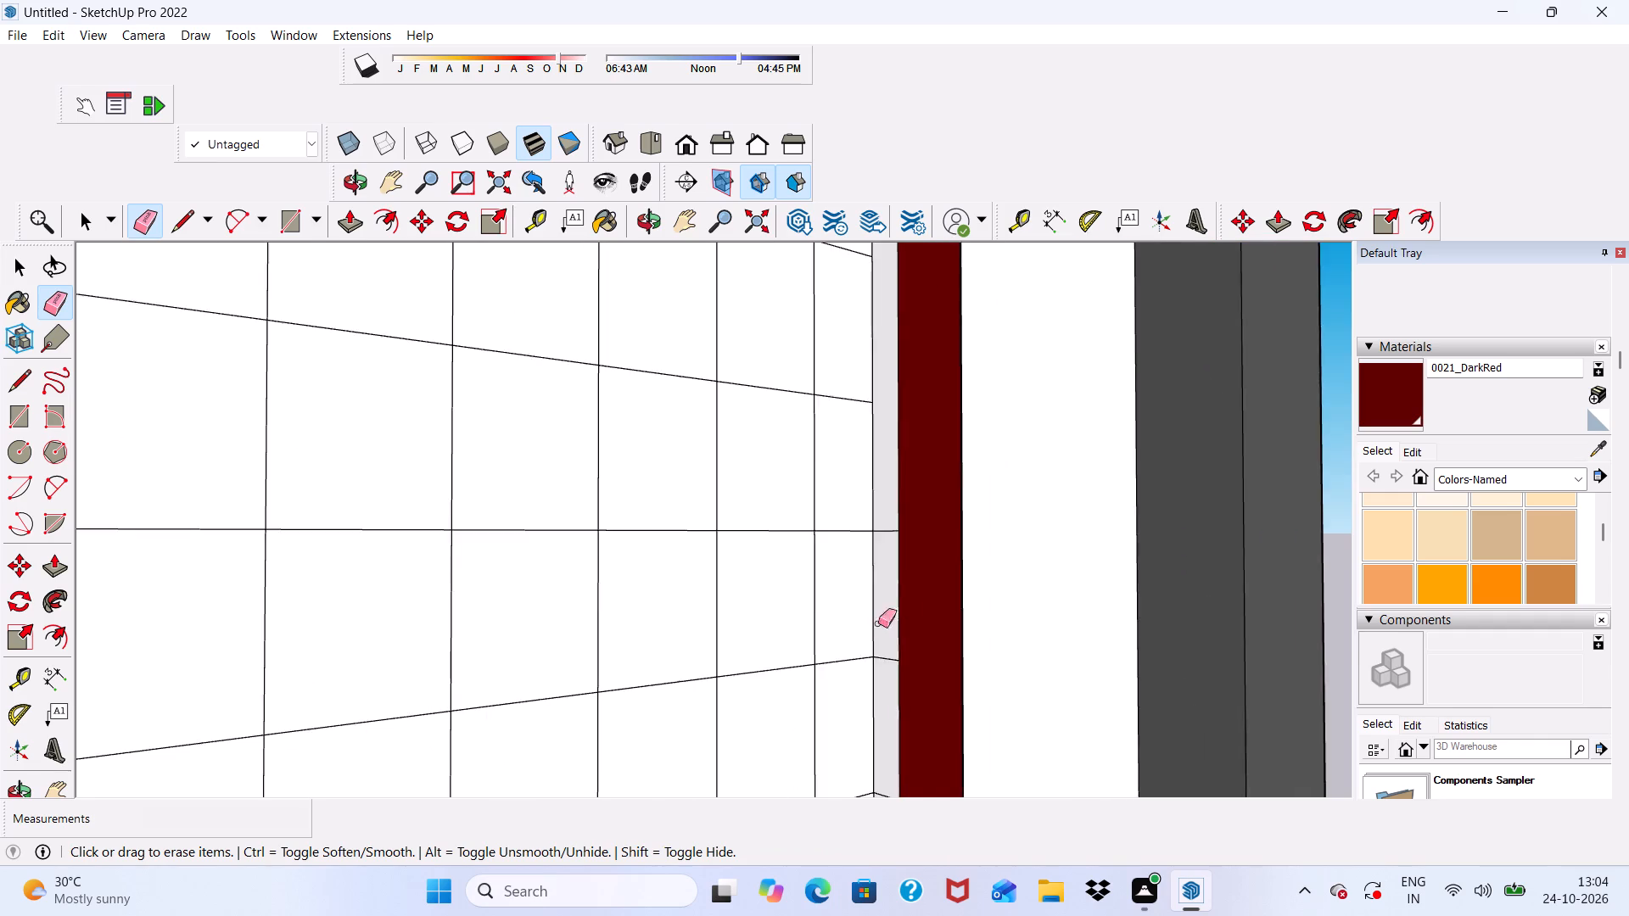
pyautogui.scroll(4, 878, 623)
pyautogui.click(887, 474)
pyautogui.moveTo(885, 461); pyautogui.dragTo(885, 477)
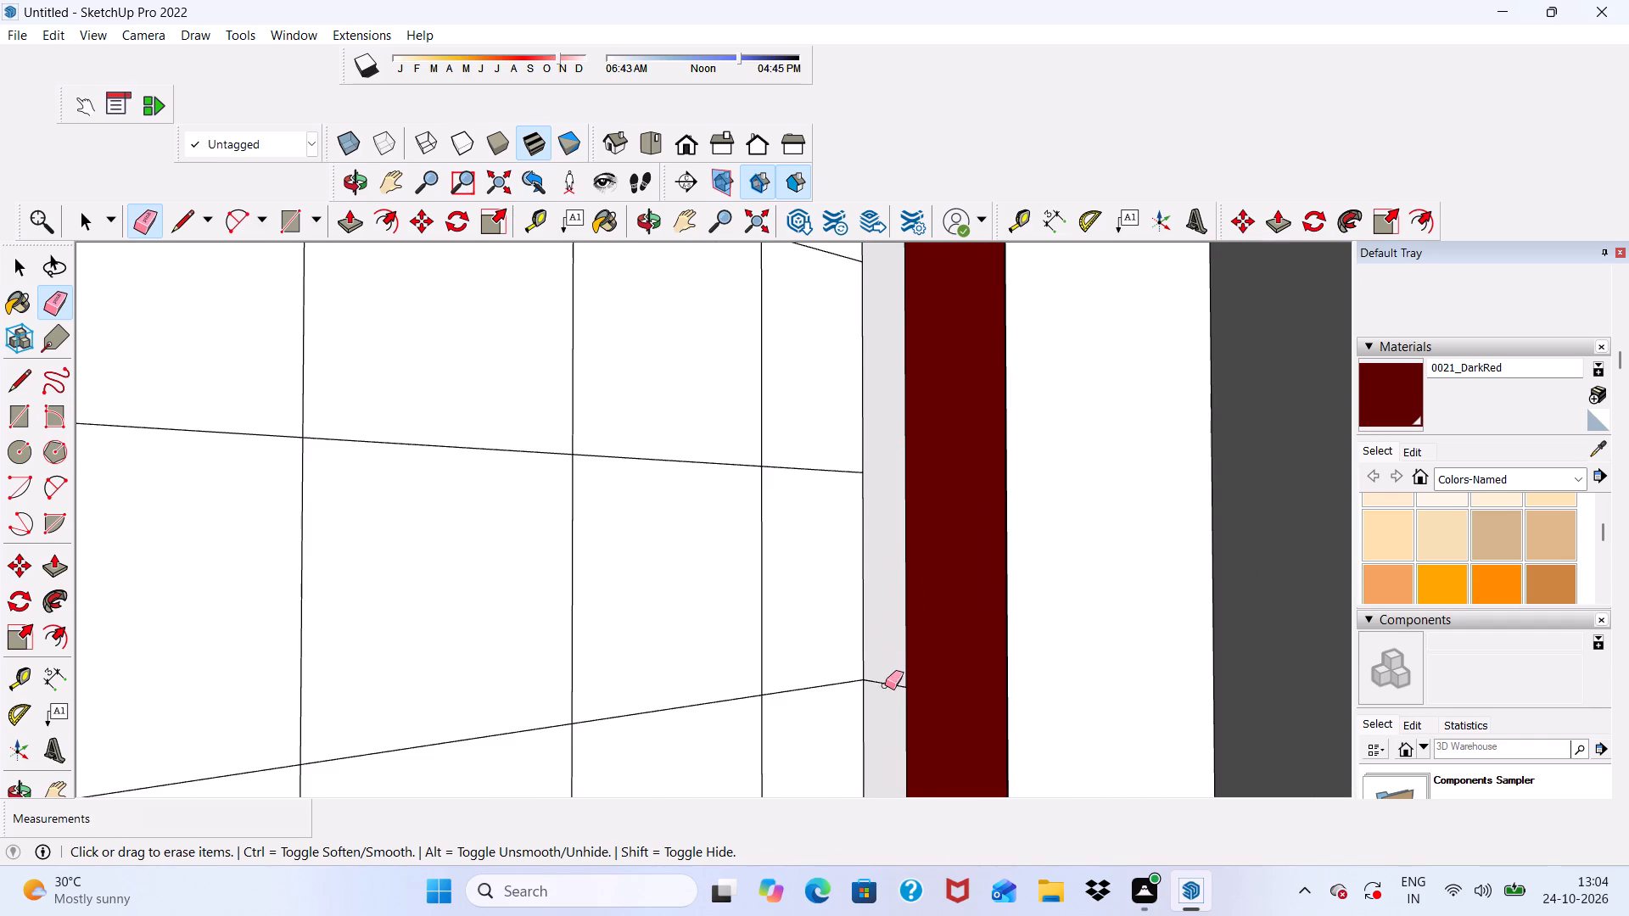
pyautogui.click(885, 685)
pyautogui.scroll(-7, 861, 438)
pyautogui.scroll(-7, 853, 349)
pyautogui.scroll(6, 859, 747)
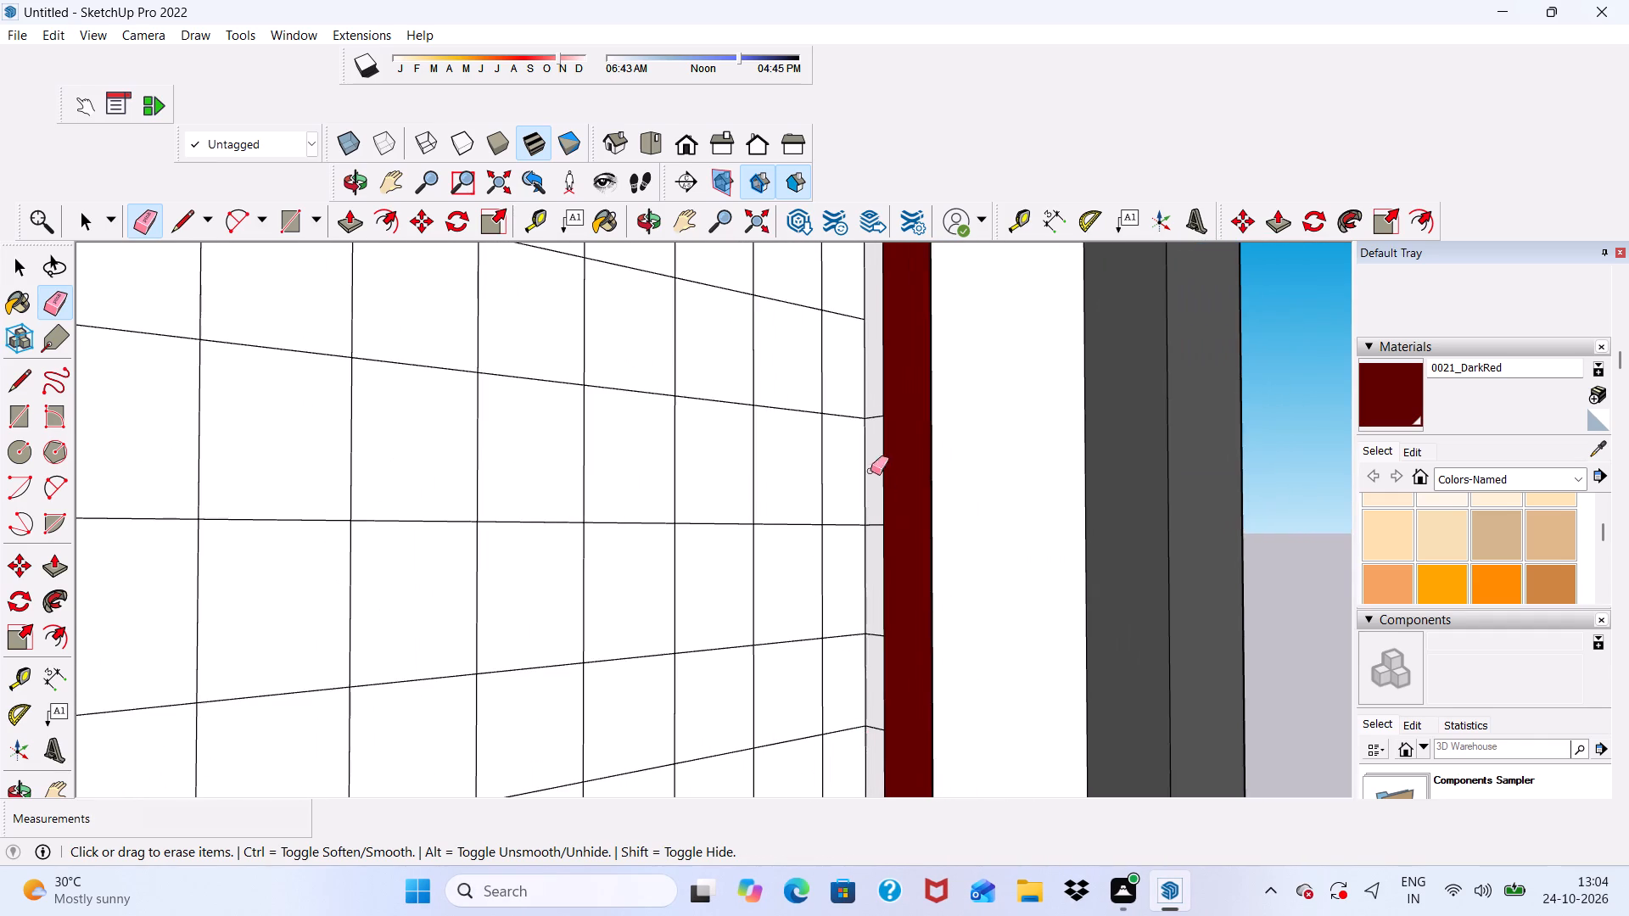
pyautogui.scroll(5, 853, 385)
pyautogui.scroll(-6, 853, 368)
pyautogui.scroll(6, 871, 394)
pyautogui.moveTo(887, 393); pyautogui.dragTo(889, 424)
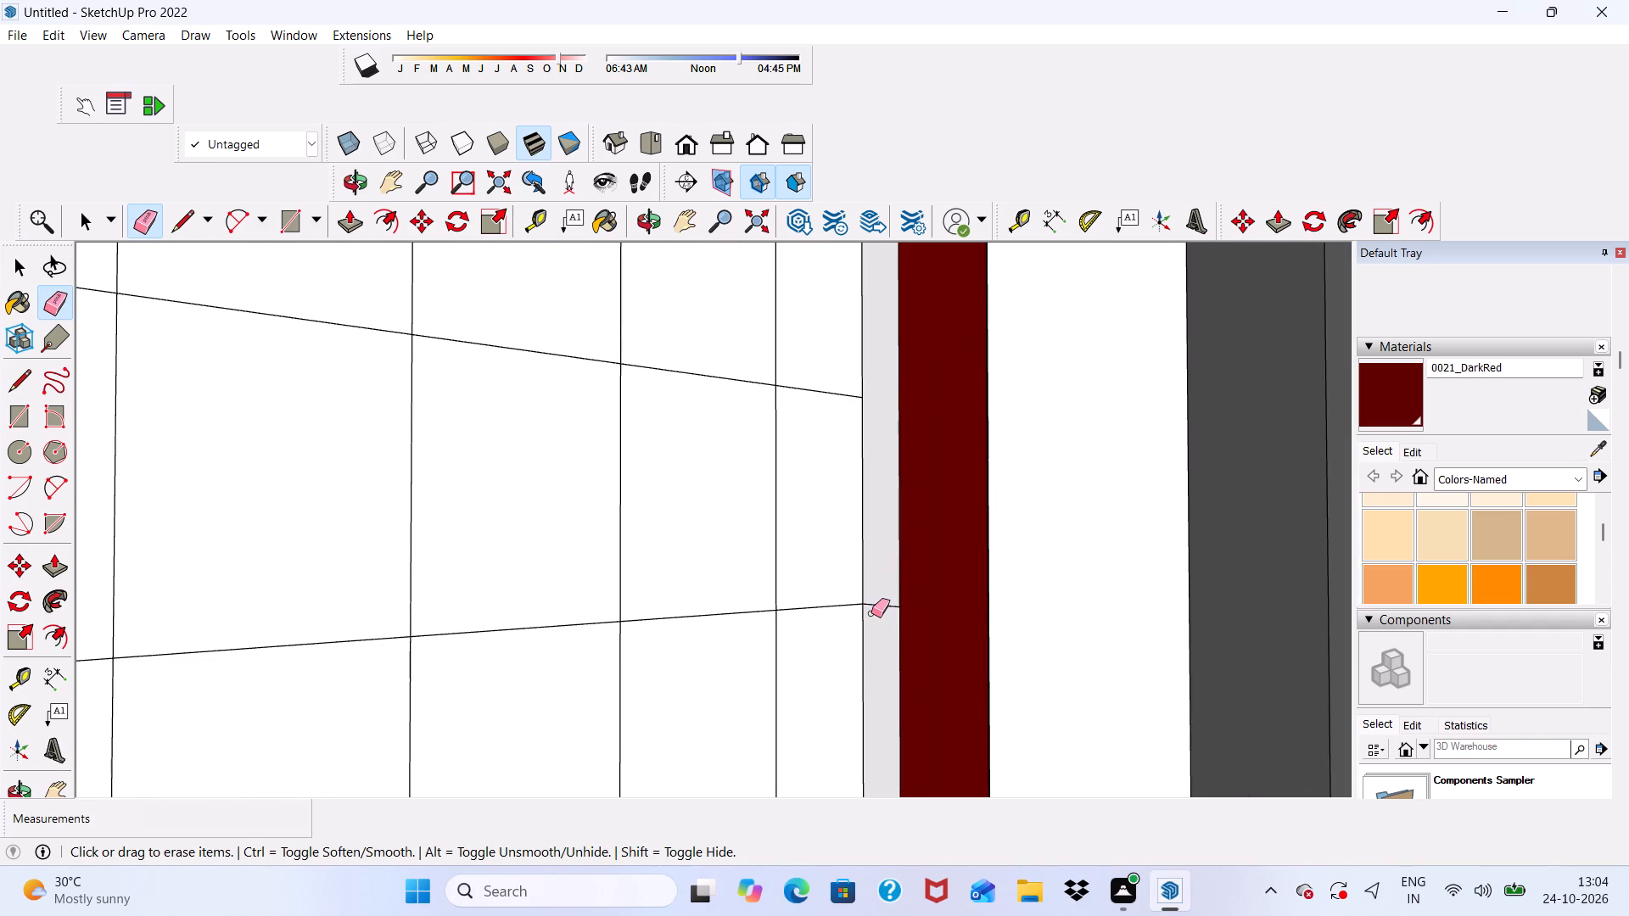
pyautogui.moveTo(871, 595); pyautogui.dragTo(877, 623)
# Erase further short division lines down the same arch-side vertical reveal, leaving the window's grid lines in place.
pyautogui.scroll(-11, 860, 366)
pyautogui.scroll(9, 854, 688)
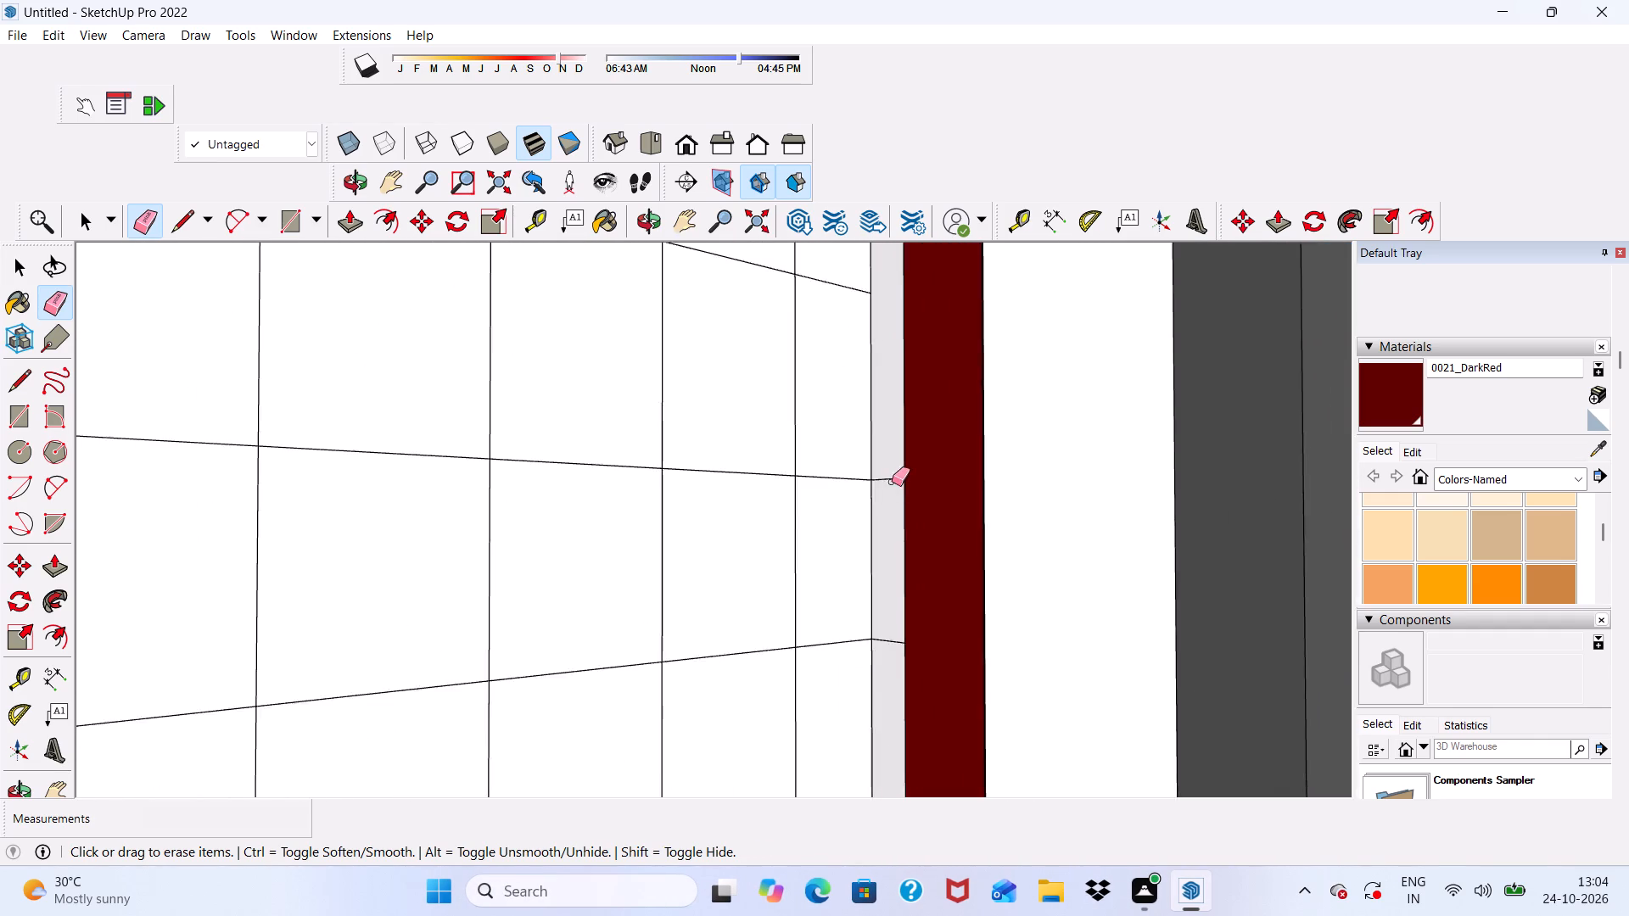
pyautogui.scroll(4, 892, 482)
pyautogui.moveTo(890, 475); pyautogui.dragTo(888, 501)
pyautogui.moveTo(868, 701); pyautogui.dragTo(882, 746)
pyautogui.scroll(-13, 823, 424)
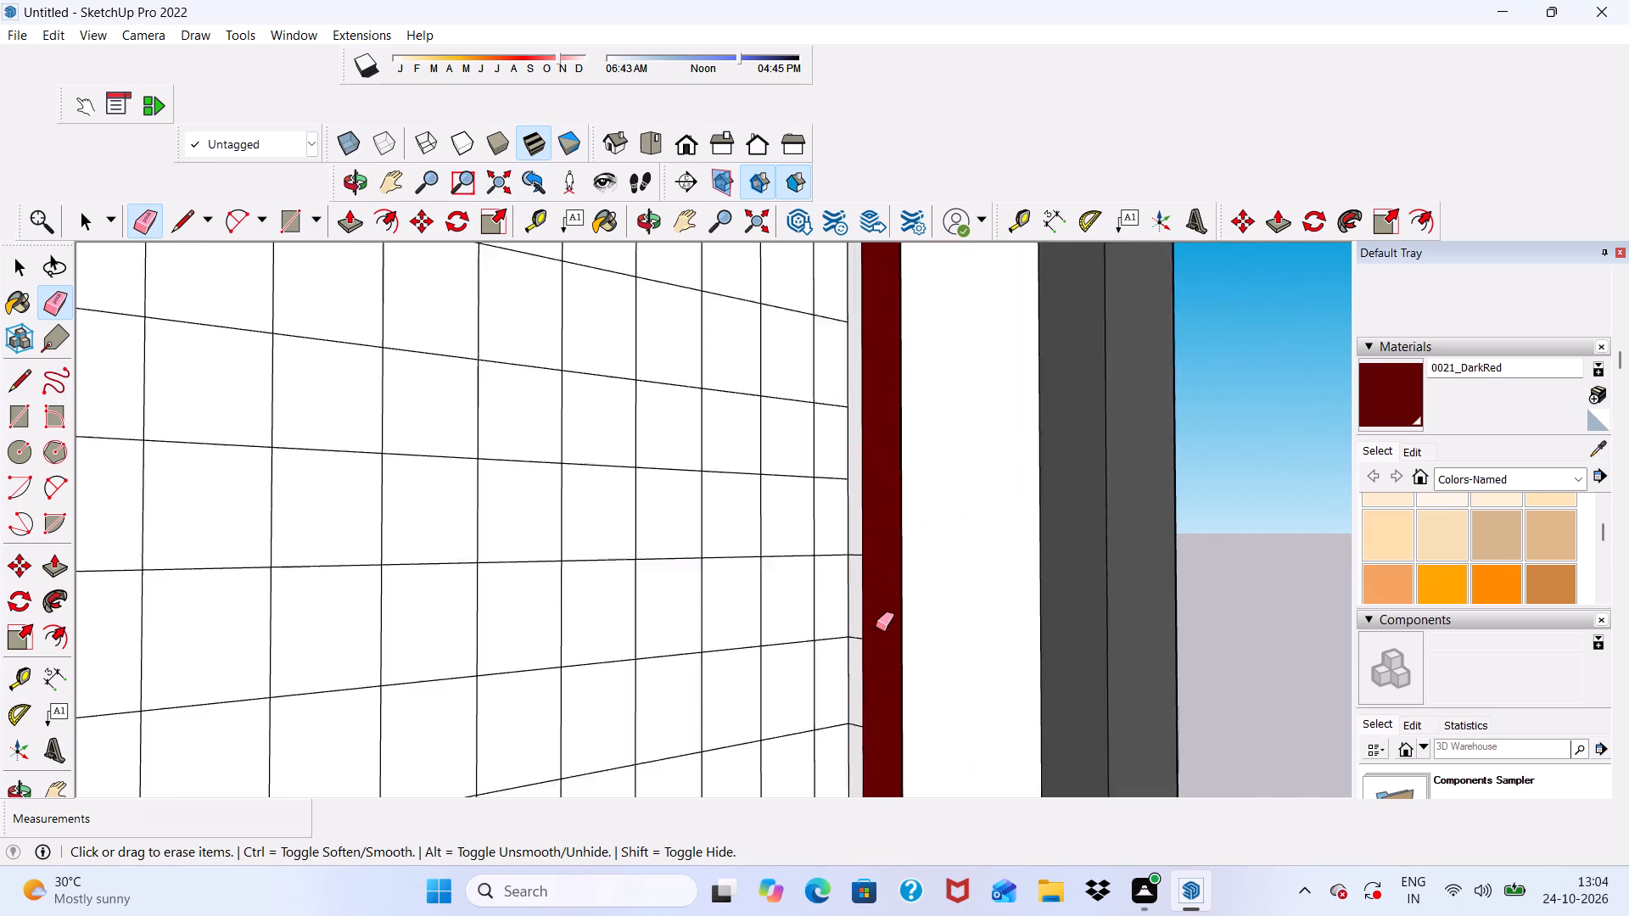
pyautogui.scroll(11, 876, 628)
pyautogui.moveTo(848, 625); pyautogui.dragTo(848, 645)
pyautogui.moveTo(833, 628); pyautogui.dragTo(829, 656)
pyautogui.scroll(-9, 824, 420)
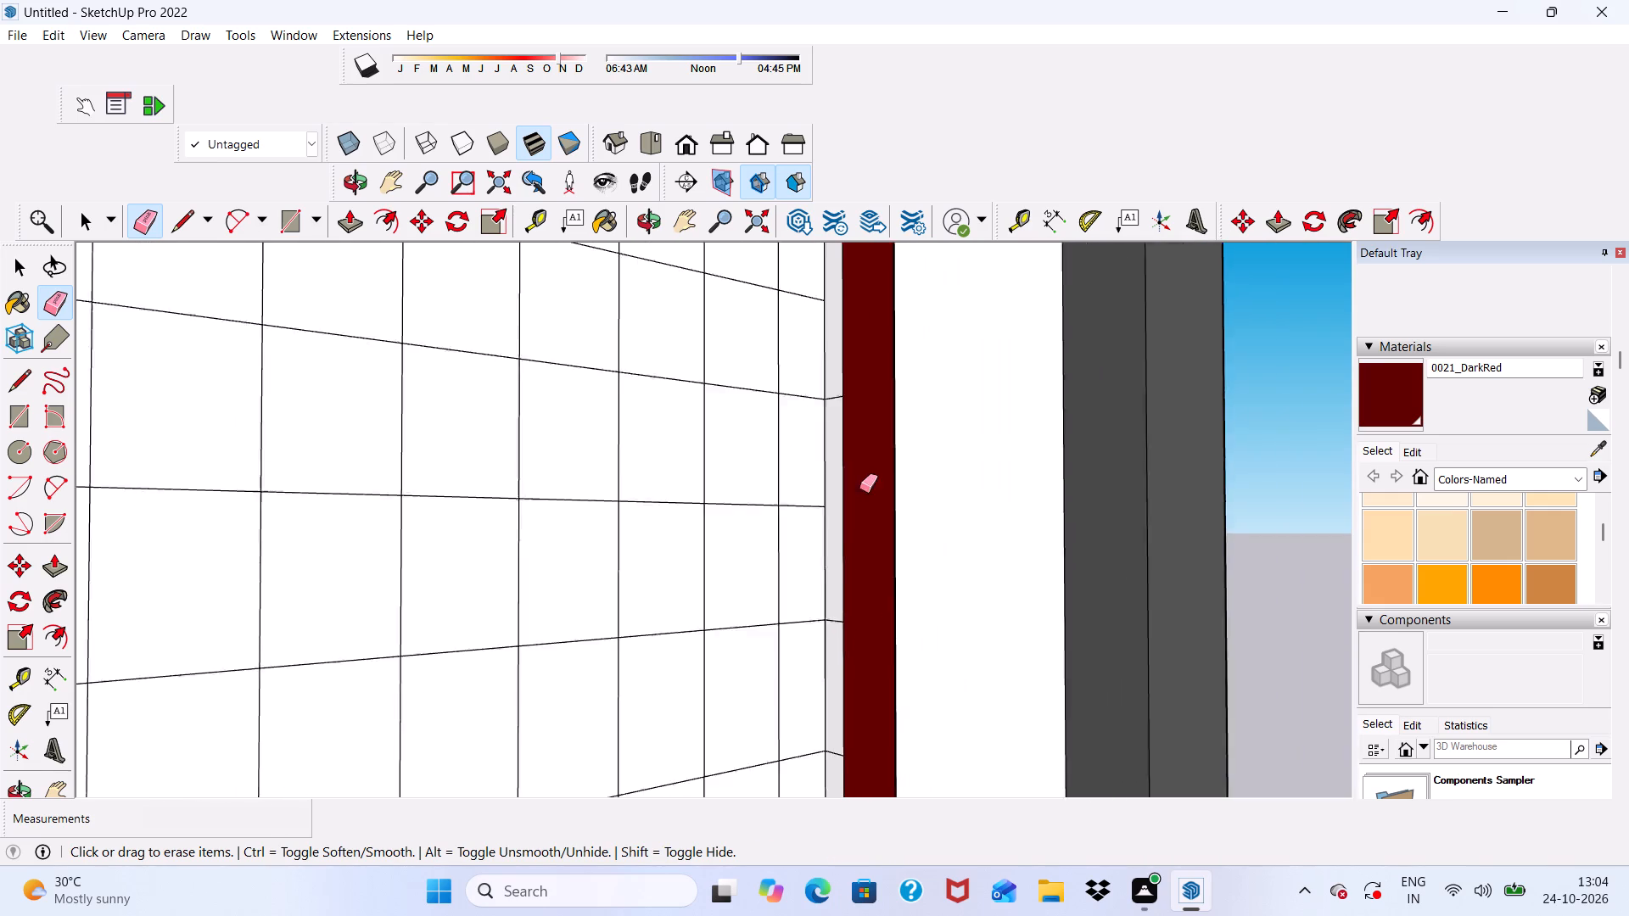
# Erase the next short division lines down the same vertical reveal of the grid window, beside the dark red frame.
pyautogui.scroll(-3, 859, 489)
pyautogui.scroll(5, 859, 492)
pyautogui.scroll(-4, 832, 357)
pyautogui.scroll(5, 842, 388)
pyautogui.moveTo(842, 395); pyautogui.dragTo(838, 415)
pyautogui.scroll(-8, 818, 332)
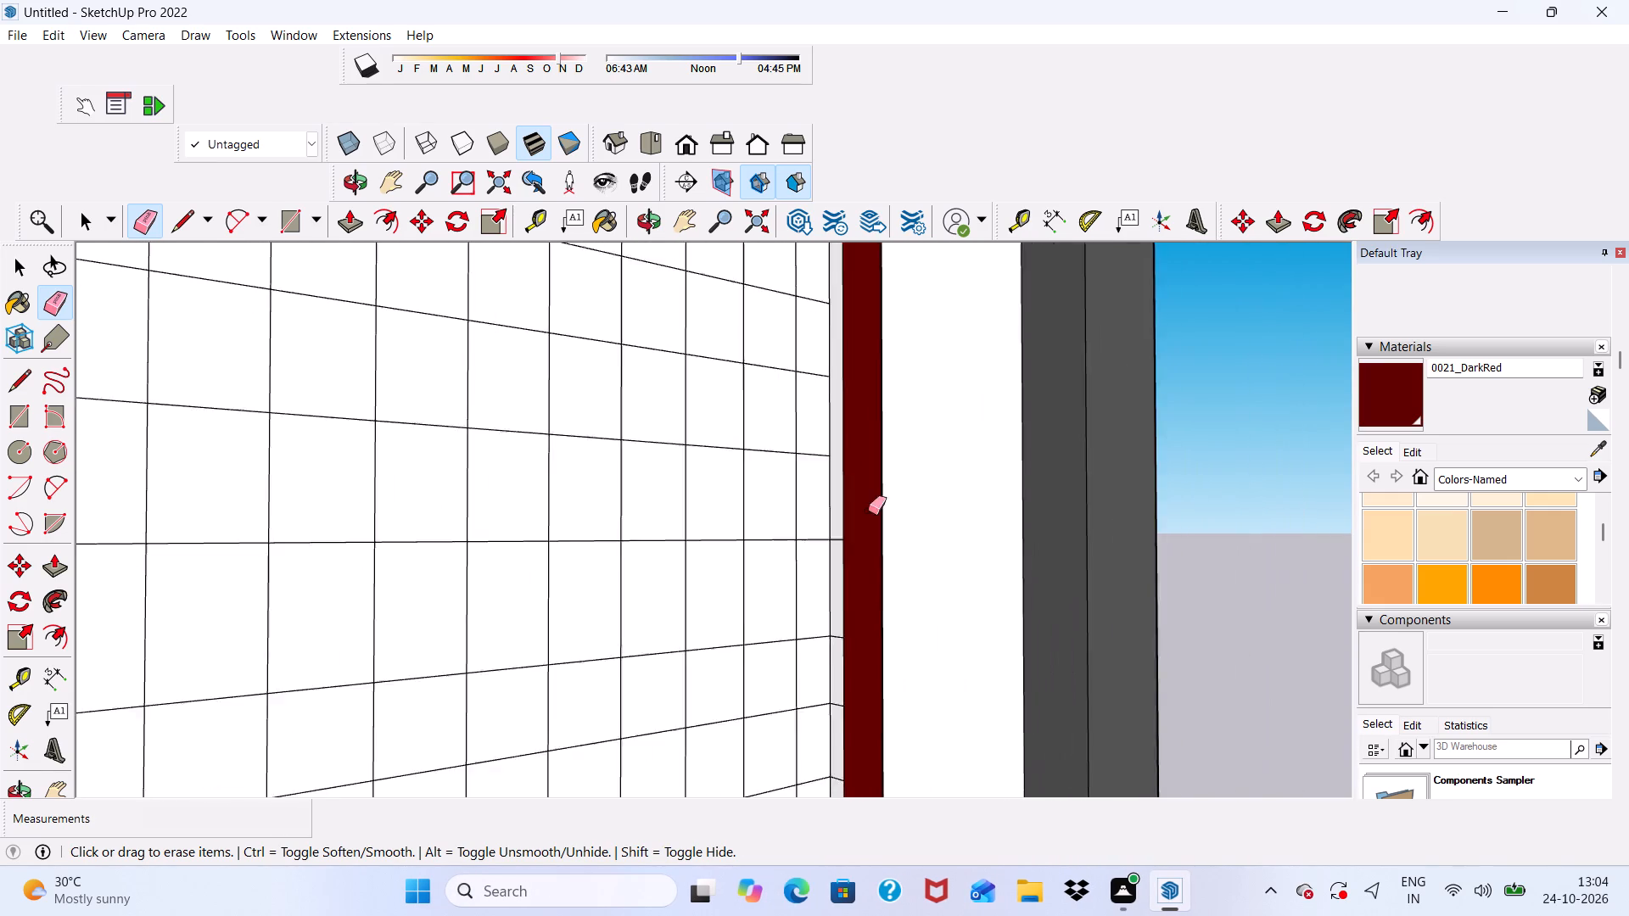
pyautogui.scroll(-2, 868, 511)
pyautogui.scroll(4, 808, 741)
pyautogui.scroll(5, 854, 458)
pyautogui.moveTo(855, 446); pyautogui.dragTo(855, 466)
pyautogui.moveTo(866, 616); pyautogui.dragTo(859, 638)
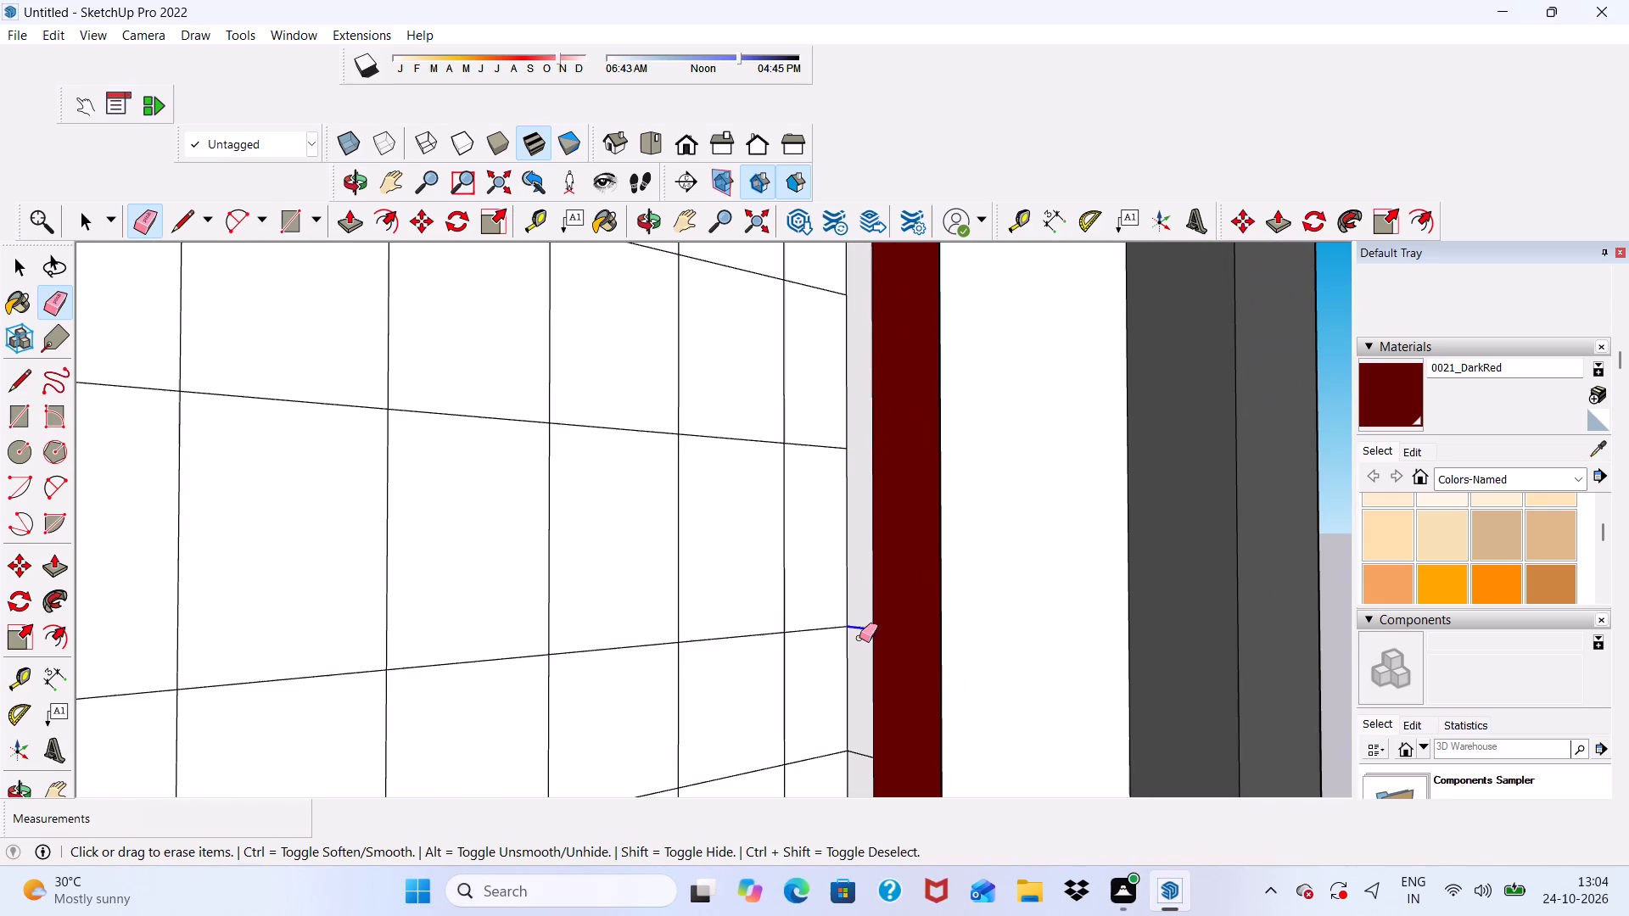
pyautogui.moveTo(859, 638); pyautogui.dragTo(855, 647)
# Erase the following short division lines on that vertical reveal, keeping the window's grid lines.
pyautogui.scroll(-6, 848, 427)
pyautogui.scroll(10, 848, 724)
pyautogui.moveTo(856, 526); pyautogui.dragTo(856, 593)
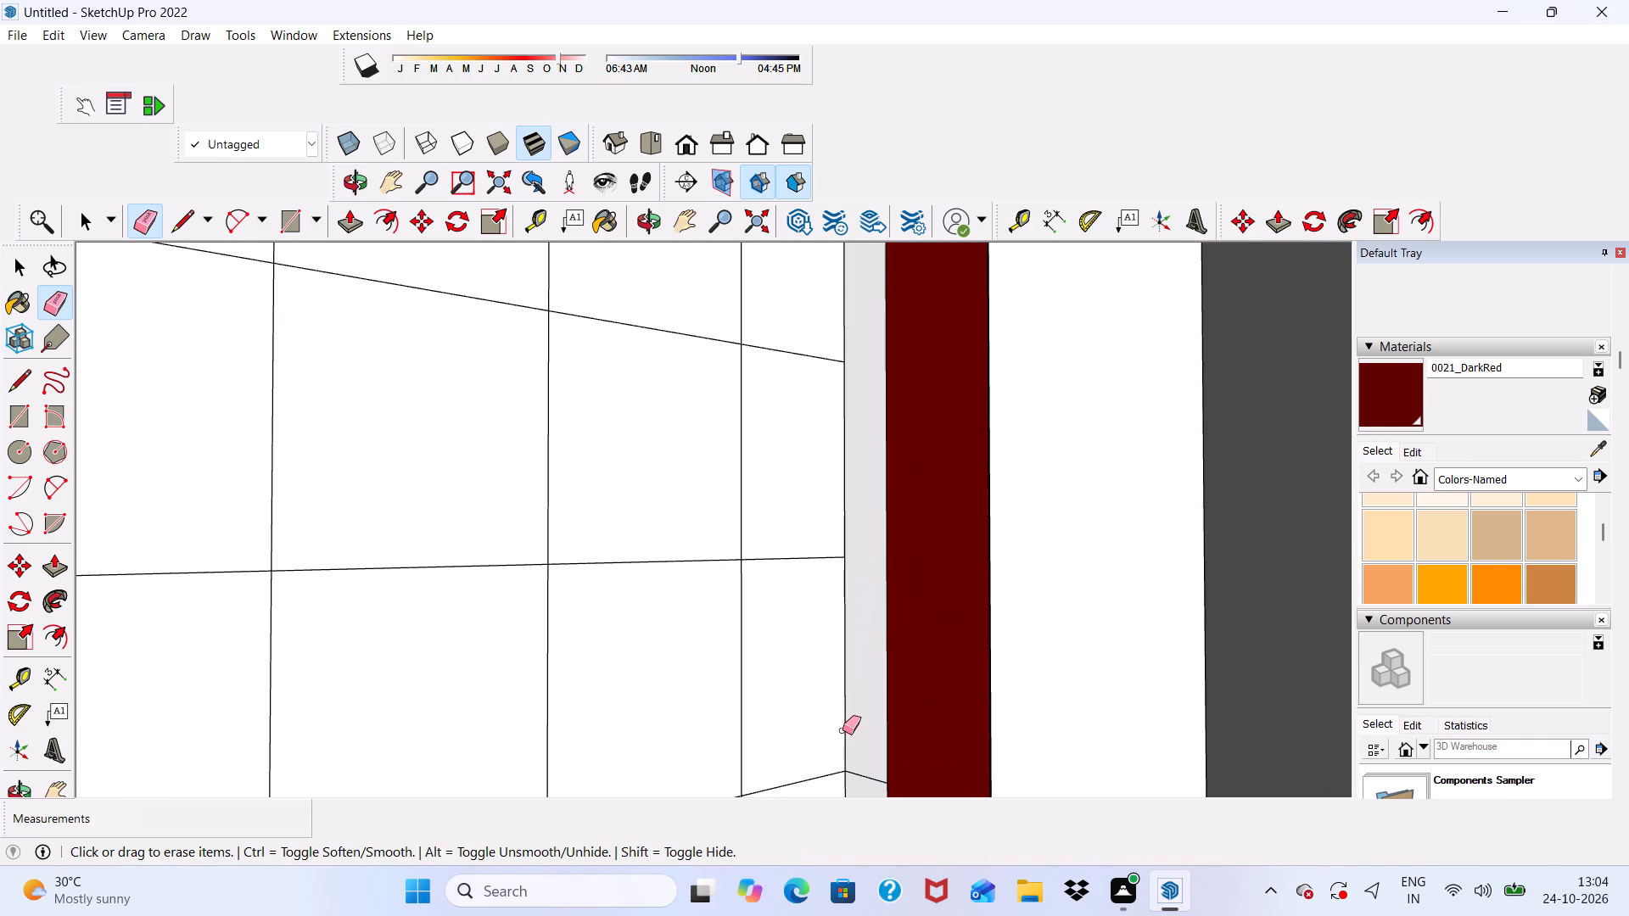
pyautogui.moveTo(860, 768); pyautogui.dragTo(864, 777)
pyautogui.scroll(-11, 852, 427)
pyautogui.scroll(6, 856, 693)
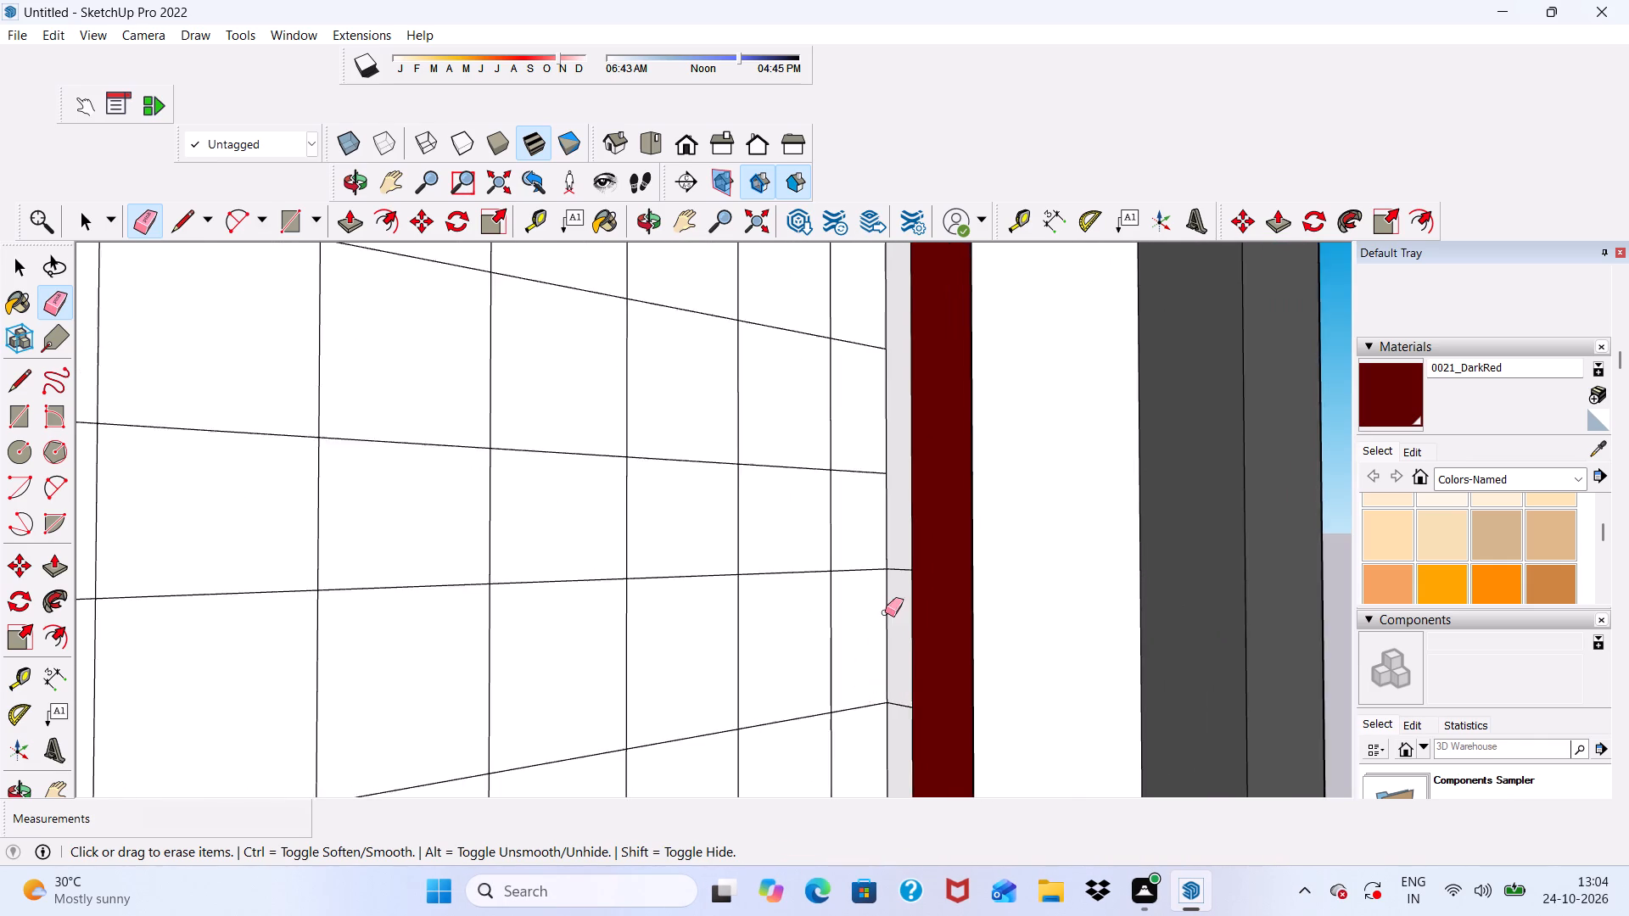
pyautogui.scroll(3, 885, 612)
pyautogui.moveTo(899, 536); pyautogui.dragTo(900, 577)
pyautogui.scroll(-6, 880, 433)
pyautogui.scroll(10, 867, 716)
pyautogui.moveTo(925, 535); pyautogui.dragTo(915, 583)
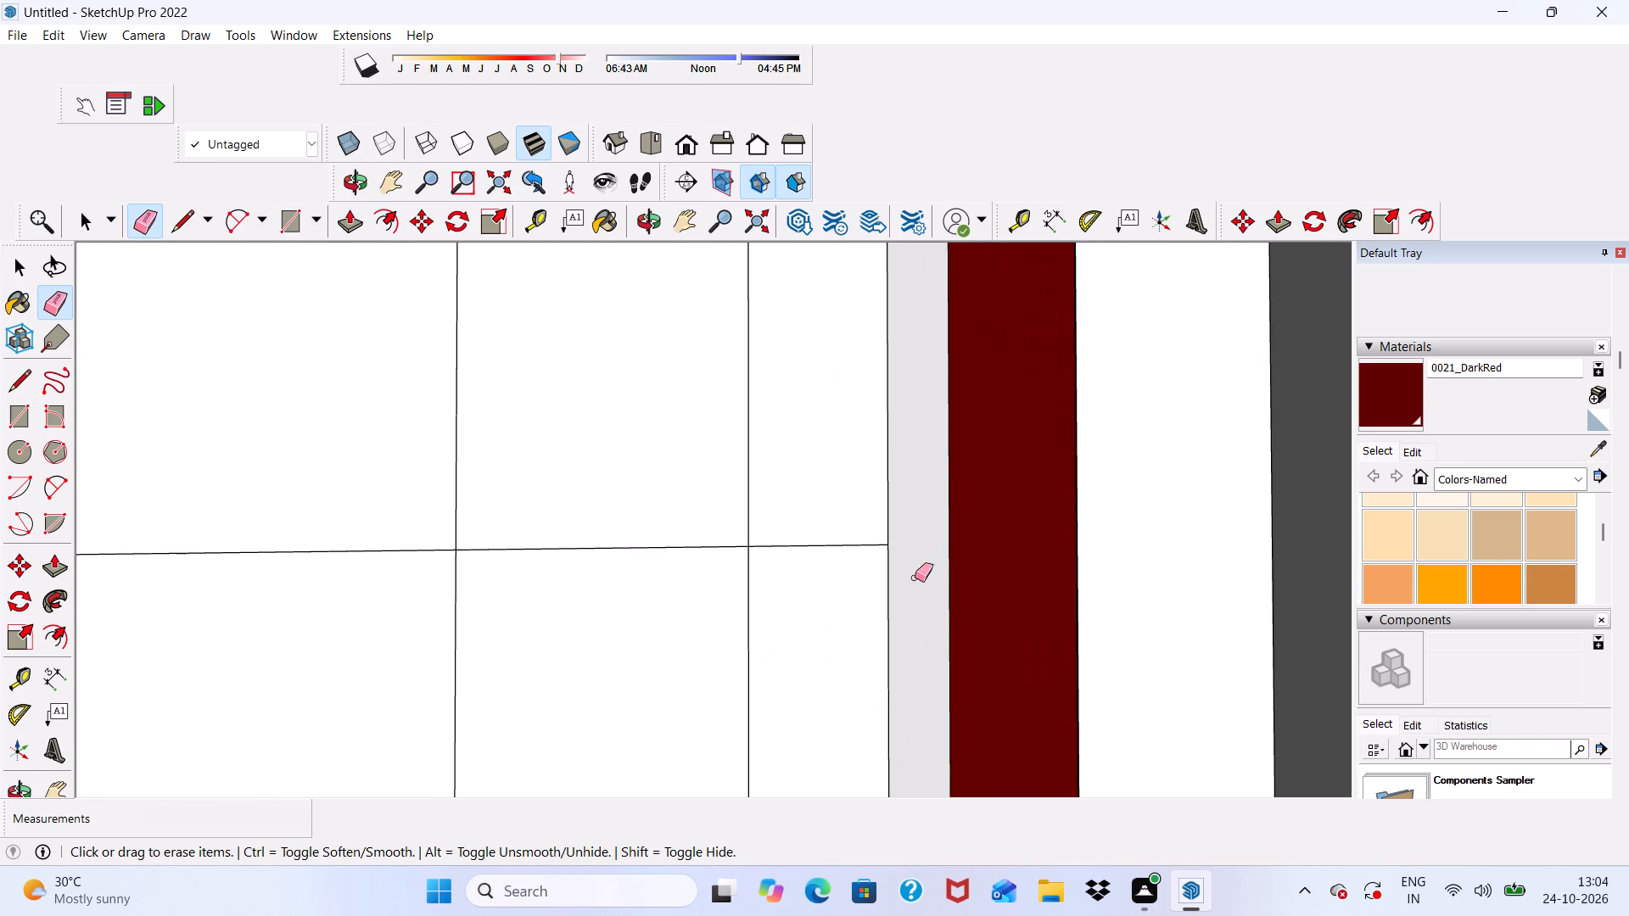
# Erase another run of short division lines farther down the same vertical reveal.
pyautogui.scroll(-6, 893, 430)
pyautogui.scroll(10, 880, 668)
pyautogui.moveTo(928, 677); pyautogui.dragTo(925, 706)
pyautogui.scroll(-15, 912, 431)
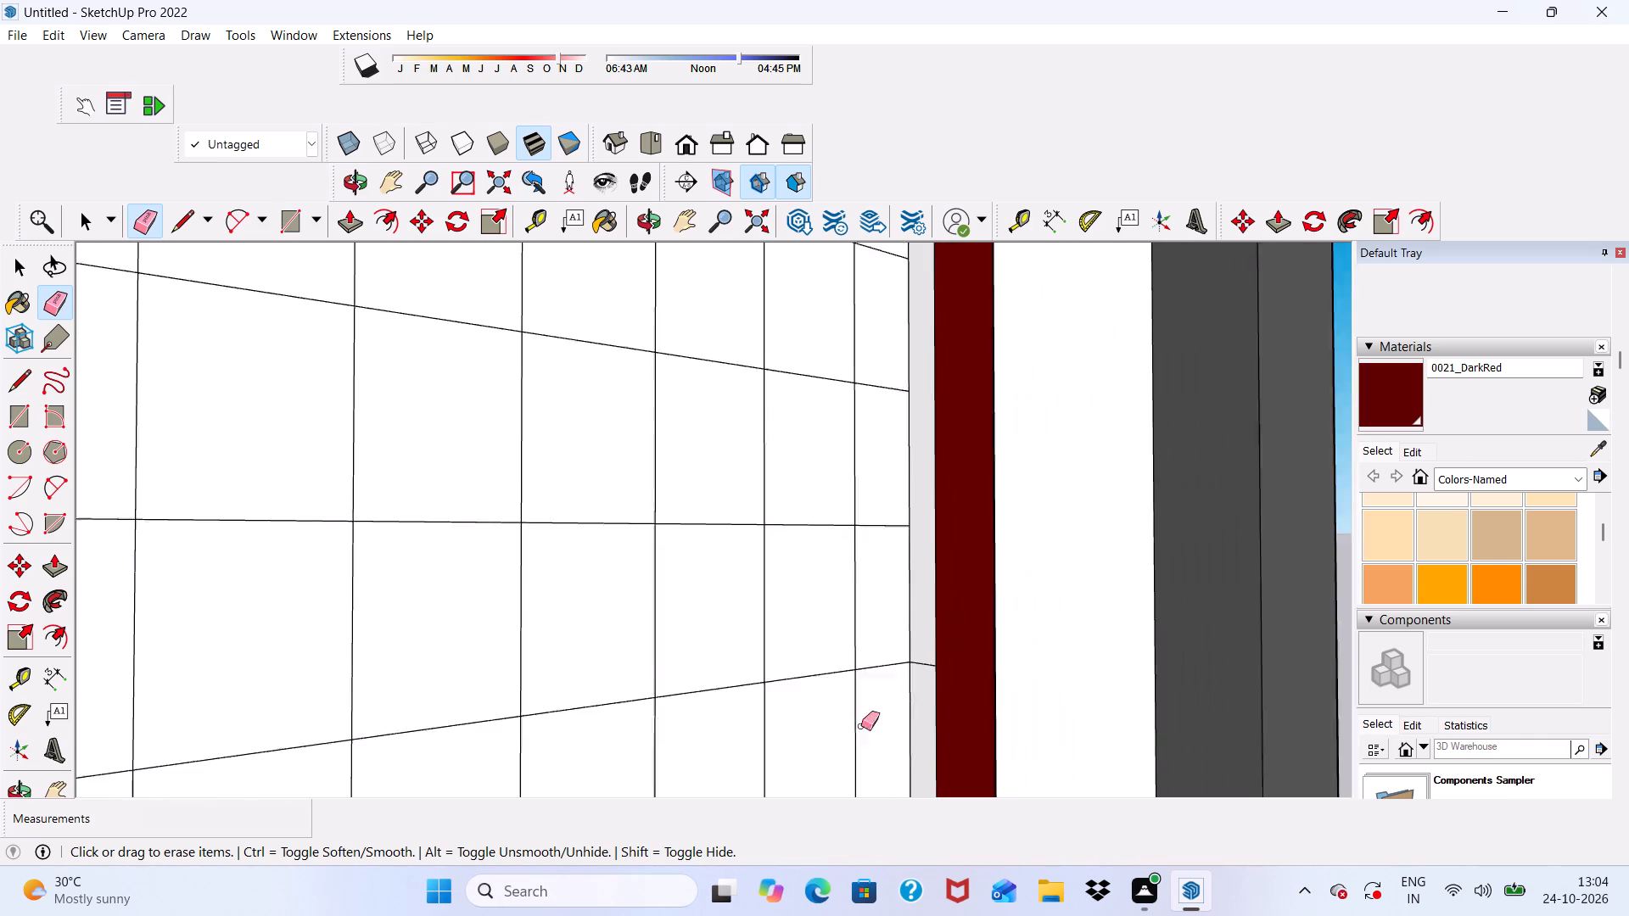
pyautogui.scroll(8, 849, 772)
pyautogui.moveTo(960, 555); pyautogui.dragTo(940, 627)
pyautogui.scroll(-11, 918, 415)
pyautogui.scroll(5, 914, 691)
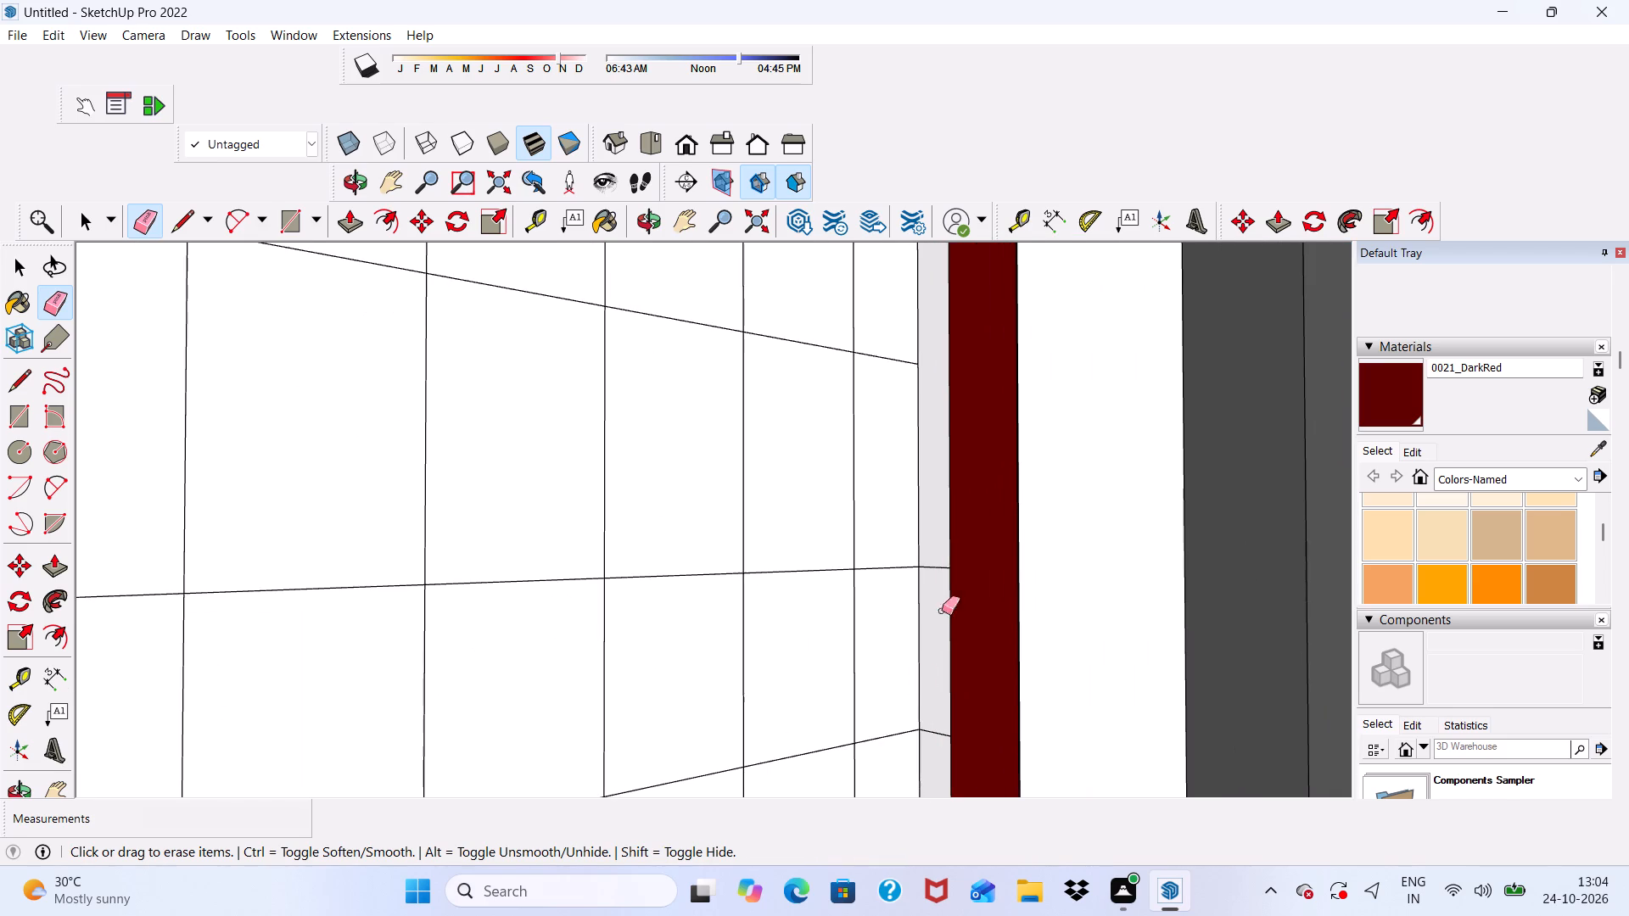
pyautogui.moveTo(942, 561); pyautogui.dragTo(935, 581)
pyautogui.scroll(2, 914, 753)
pyautogui.moveTo(936, 689); pyautogui.dragTo(932, 781)
pyautogui.scroll(-3, 910, 452)
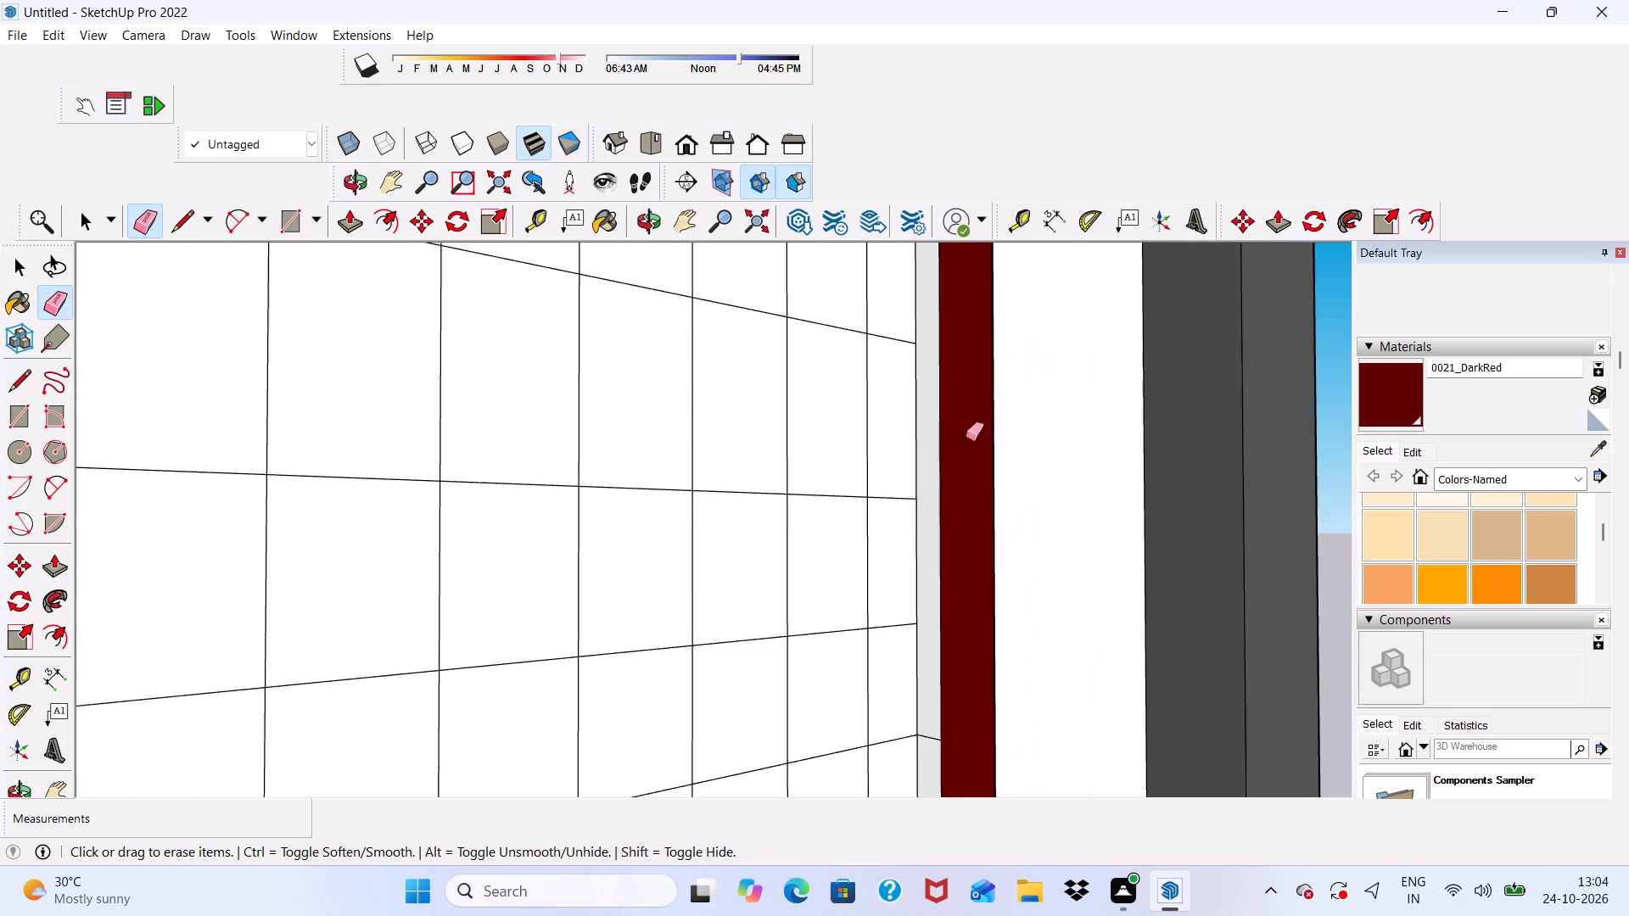
# Continue downward on the same vertical reveal, erasing the next short division lines next to the dark red frame.
pyautogui.scroll(-17, 966, 437)
pyautogui.scroll(3, 938, 695)
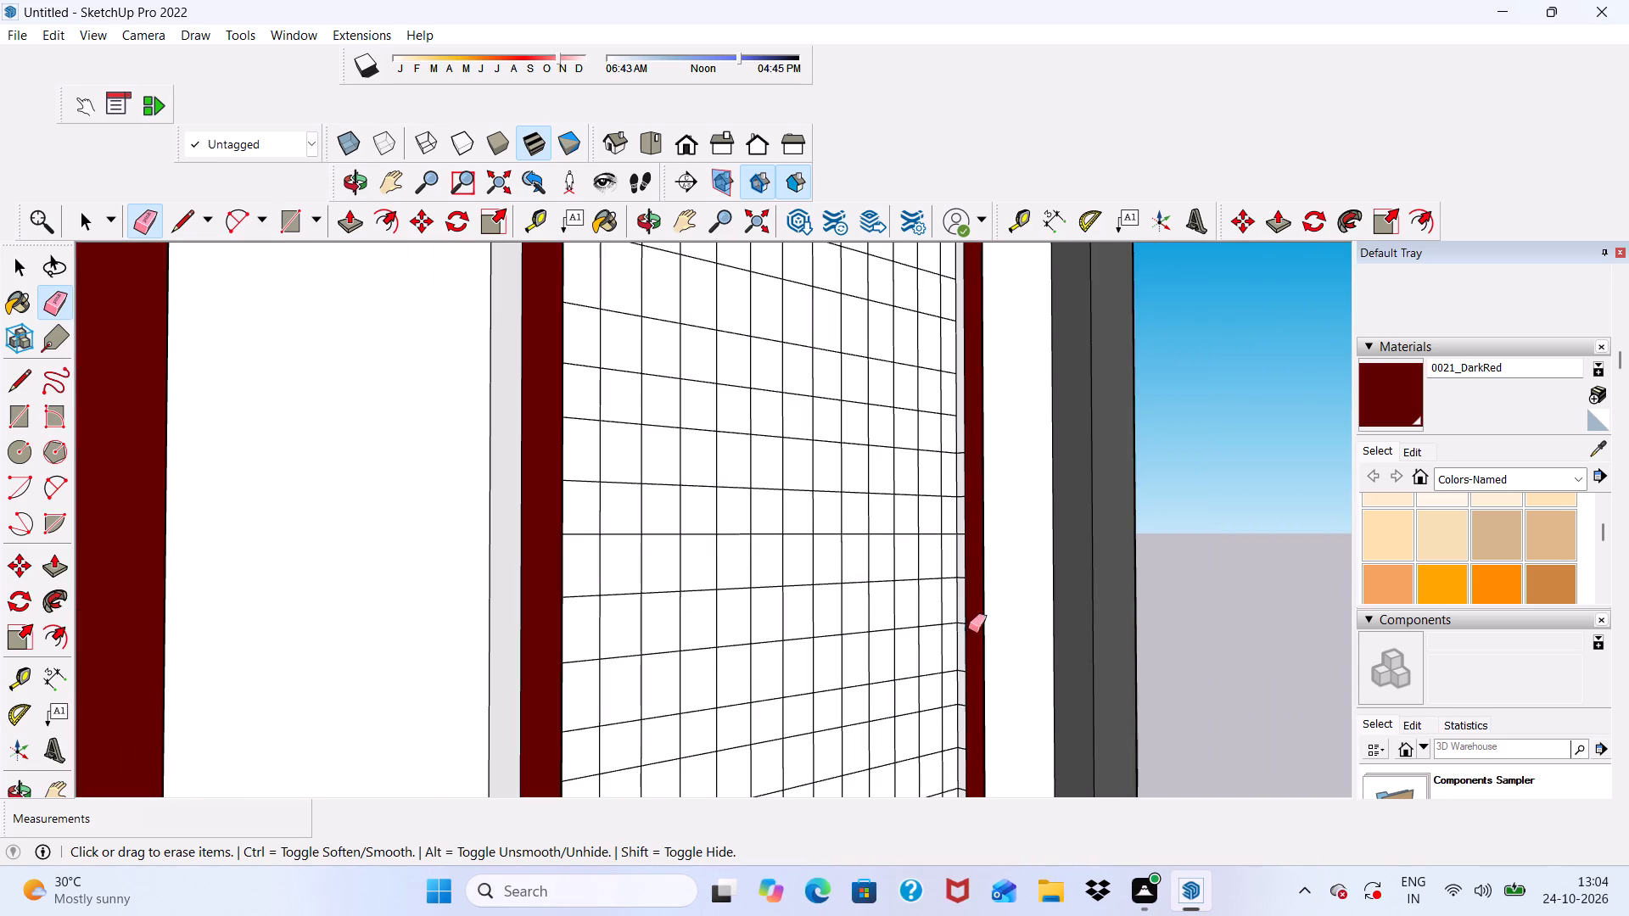
pyautogui.scroll(13, 950, 442)
pyautogui.moveTo(968, 433); pyautogui.dragTo(968, 474)
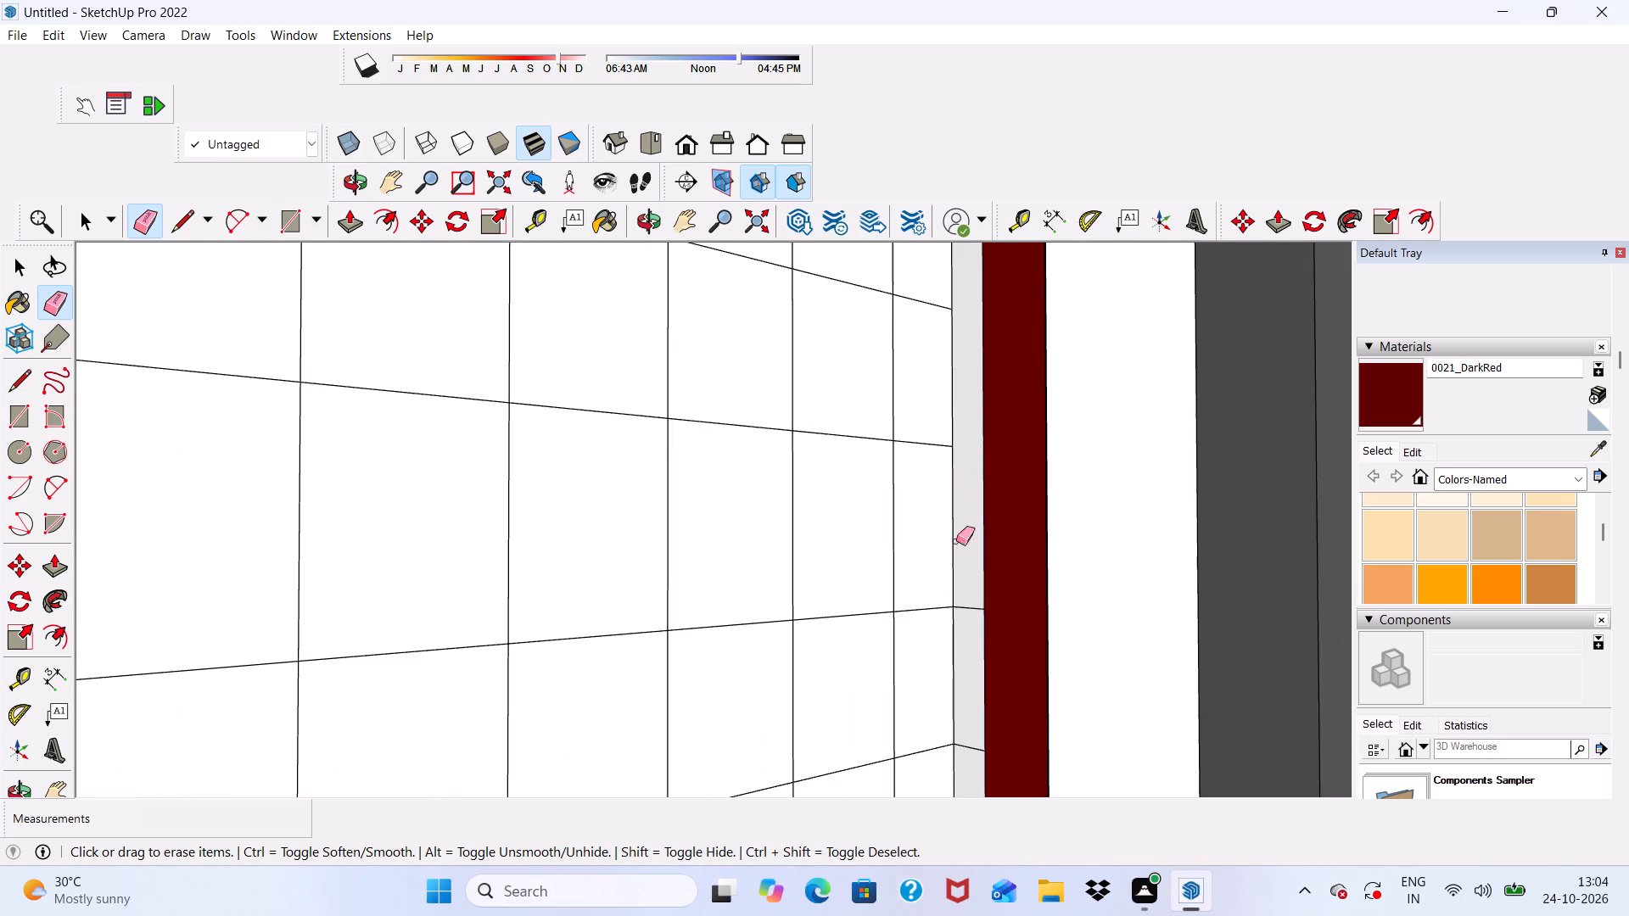
pyautogui.scroll(1, 942, 610)
pyautogui.moveTo(977, 583); pyautogui.dragTo(966, 640)
pyautogui.scroll(-6, 943, 487)
pyautogui.scroll(6, 963, 584)
pyautogui.moveTo(965, 542); pyautogui.dragTo(959, 569)
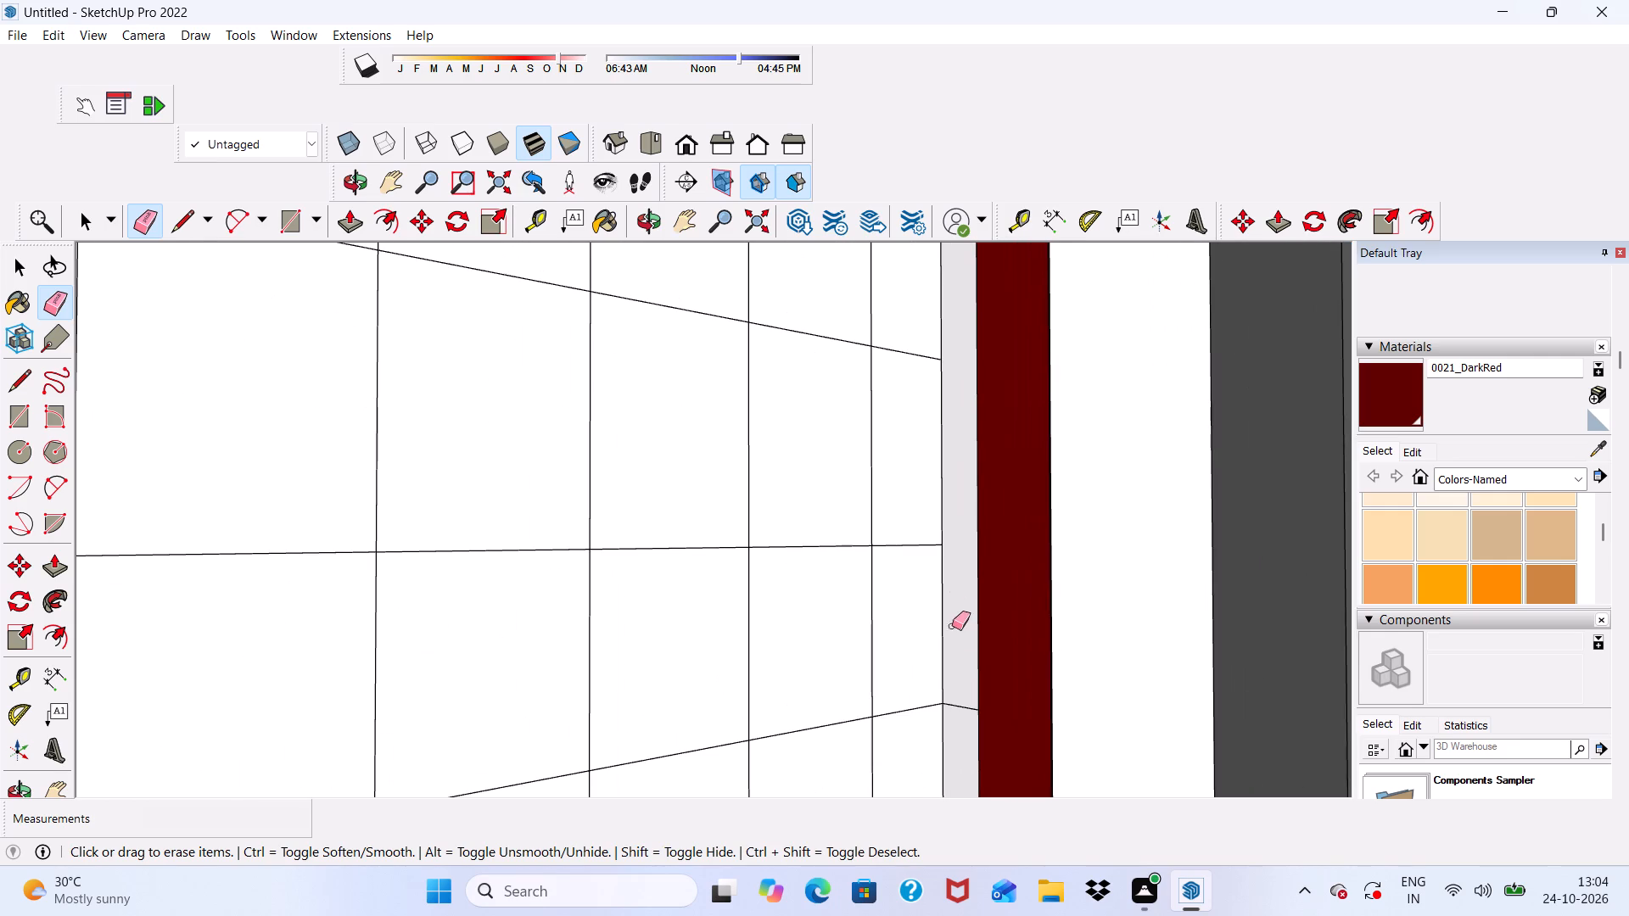
pyautogui.moveTo(952, 695); pyautogui.dragTo(958, 726)
# Erase the next short division lines on the lower part of the same vertical reveal.
pyautogui.scroll(-10, 838, 327)
pyautogui.scroll(8, 871, 654)
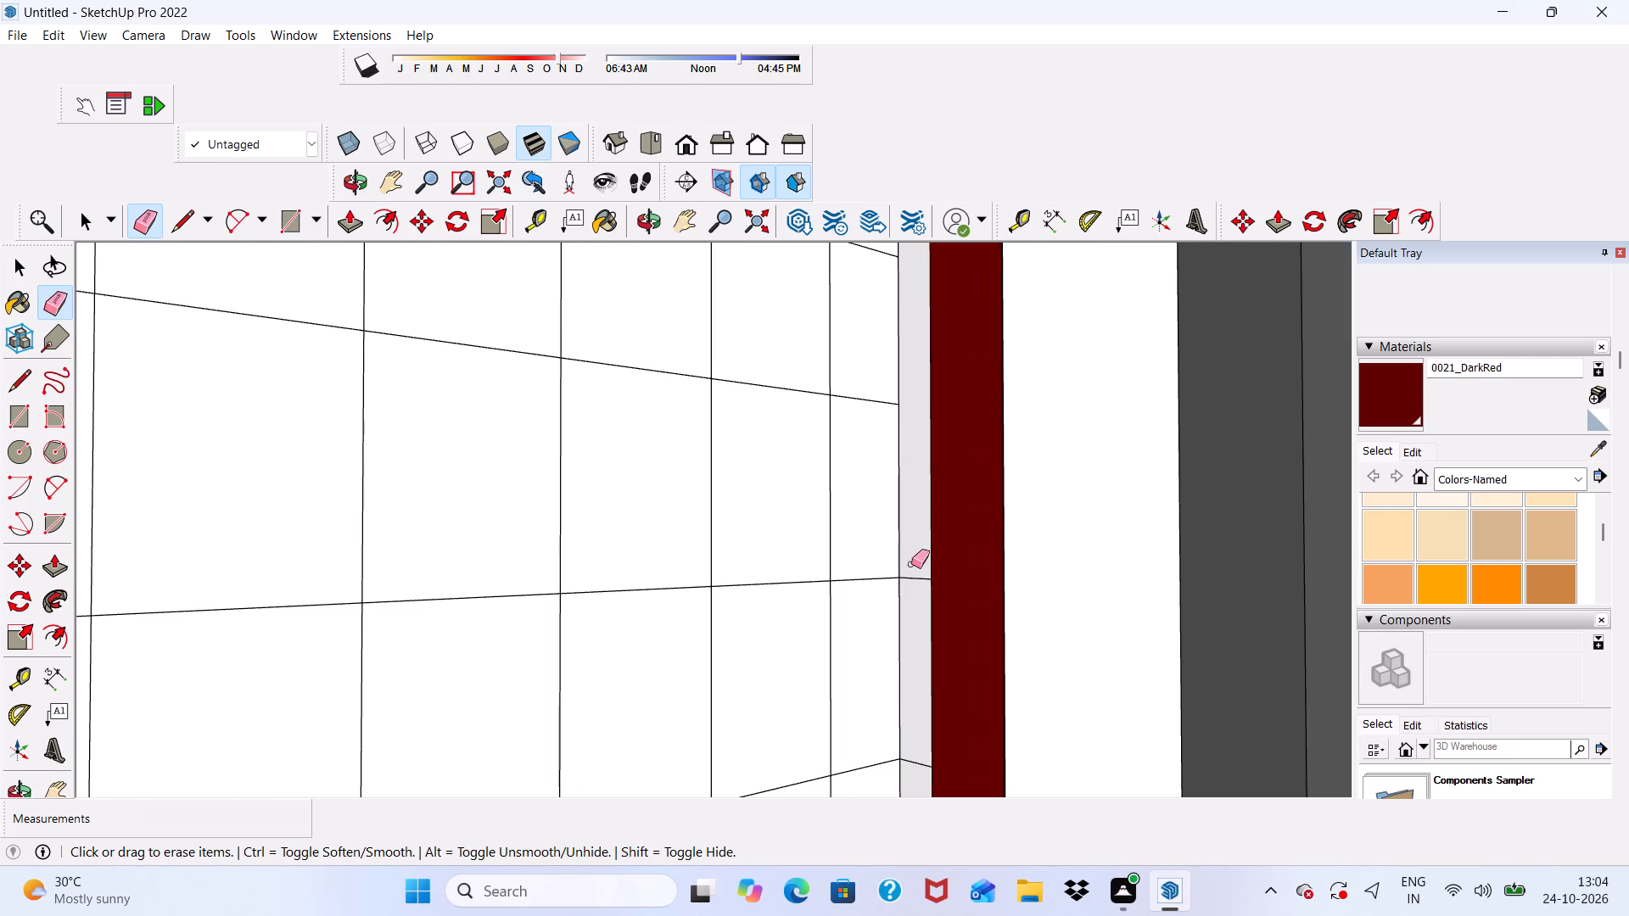
pyautogui.moveTo(916, 557); pyautogui.dragTo(910, 609)
pyautogui.scroll(-6, 866, 418)
pyautogui.scroll(7, 895, 651)
pyautogui.moveTo(899, 584); pyautogui.dragTo(896, 663)
pyautogui.scroll(-5, 831, 427)
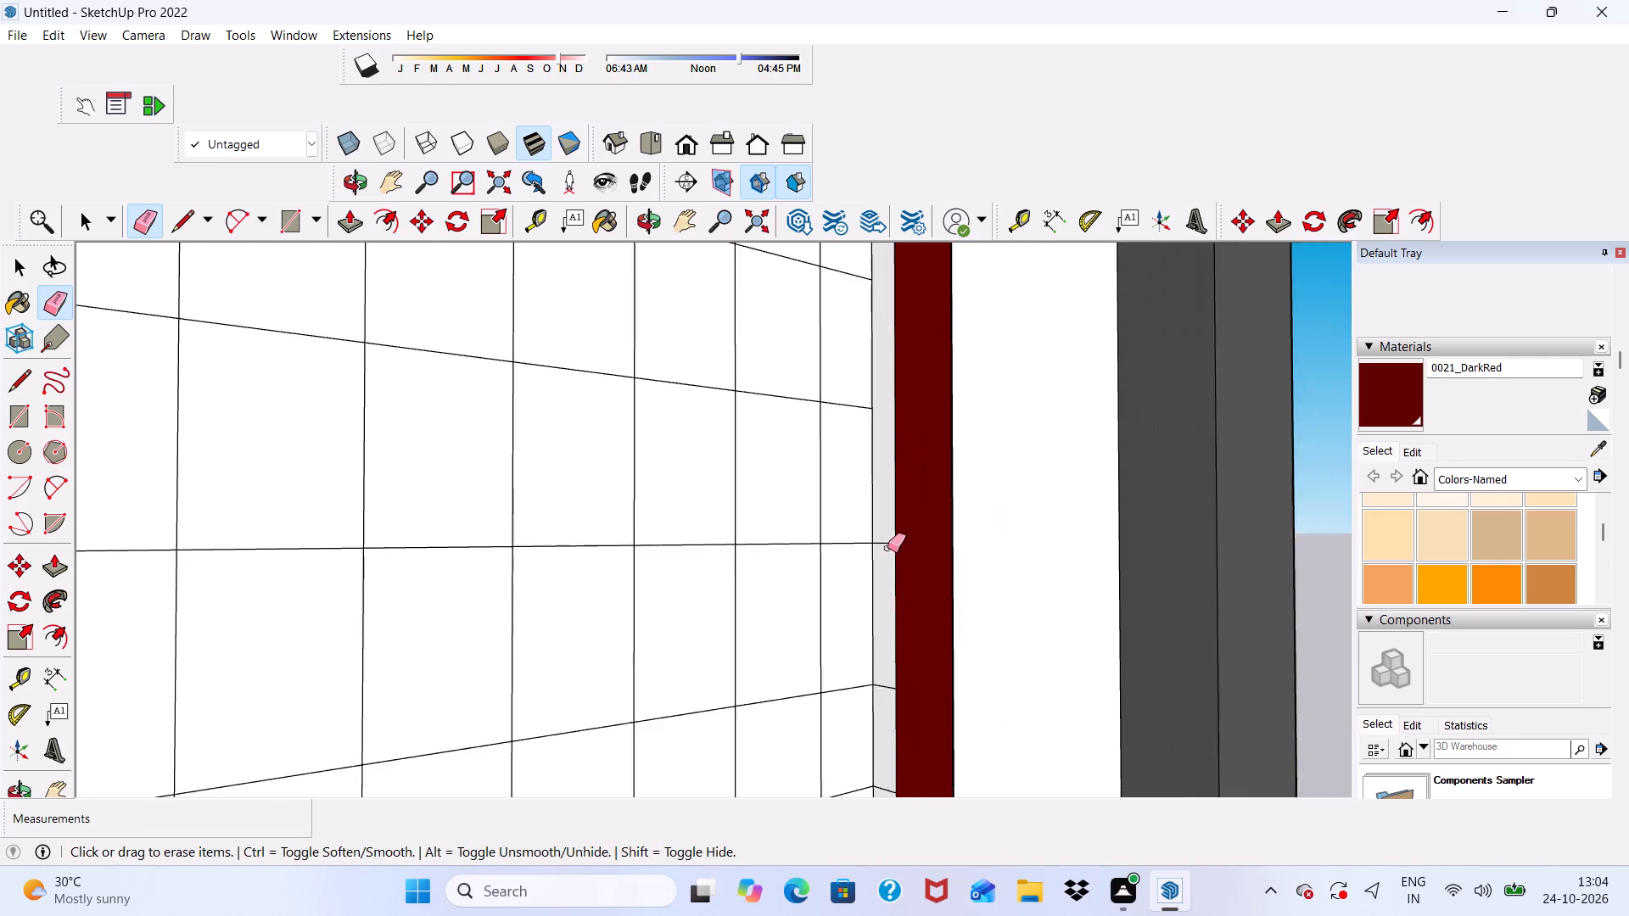
pyautogui.scroll(5, 888, 550)
pyautogui.moveTo(877, 512); pyautogui.dragTo(869, 572)
pyautogui.scroll(-6, 860, 434)
pyautogui.scroll(8, 899, 594)
pyautogui.moveTo(851, 653); pyautogui.dragTo(854, 700)
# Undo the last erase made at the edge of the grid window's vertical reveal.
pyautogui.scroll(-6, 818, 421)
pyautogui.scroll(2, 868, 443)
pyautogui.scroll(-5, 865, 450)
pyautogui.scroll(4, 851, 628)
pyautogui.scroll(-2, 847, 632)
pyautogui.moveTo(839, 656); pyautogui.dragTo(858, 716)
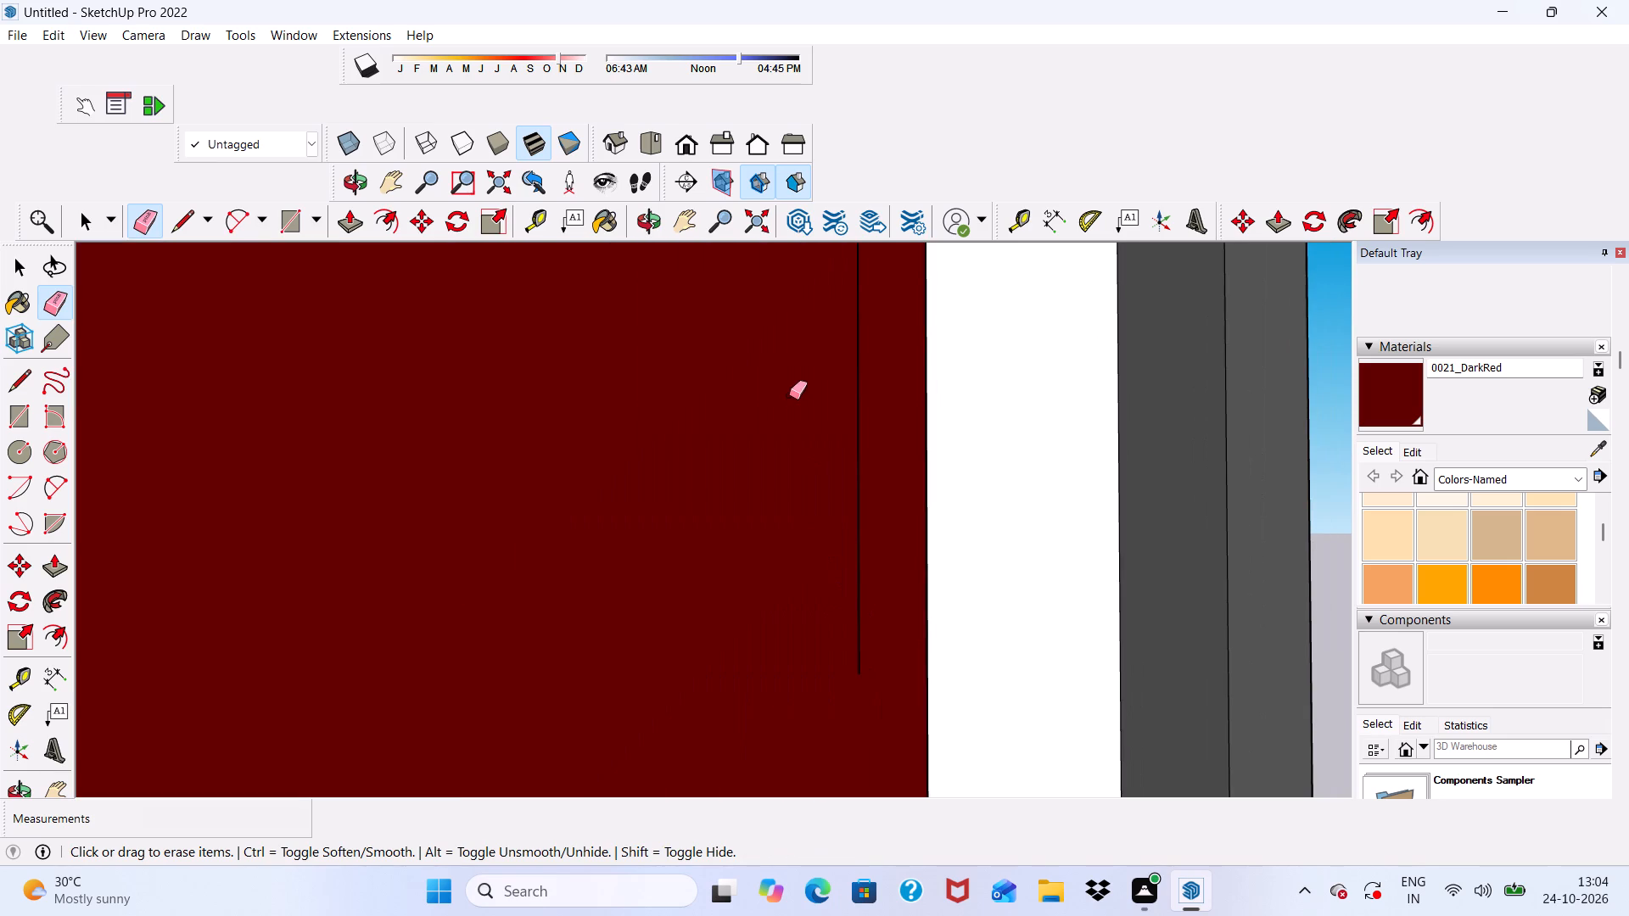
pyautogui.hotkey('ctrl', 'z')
# Erase the short division lines on the lowest stretch of the vertical reveal, down to the window's bottom corner.
pyautogui.scroll(-2, 886, 499)
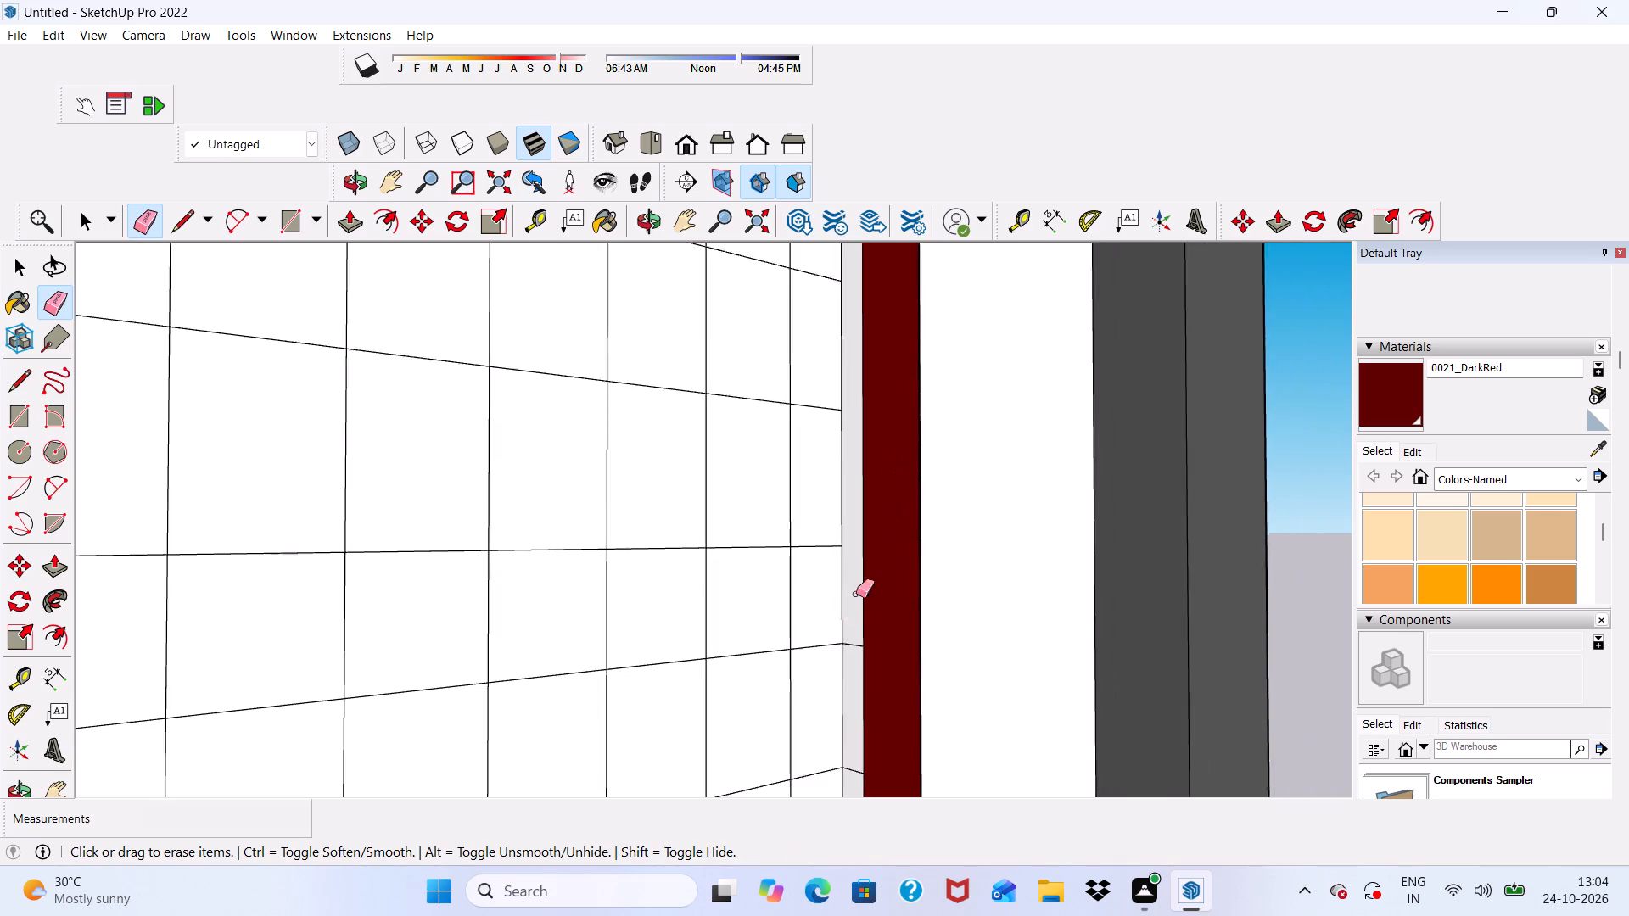
pyautogui.scroll(4, 843, 611)
pyautogui.scroll(-6, 807, 270)
pyautogui.scroll(4, 849, 616)
pyautogui.moveTo(845, 605); pyautogui.dragTo(845, 628)
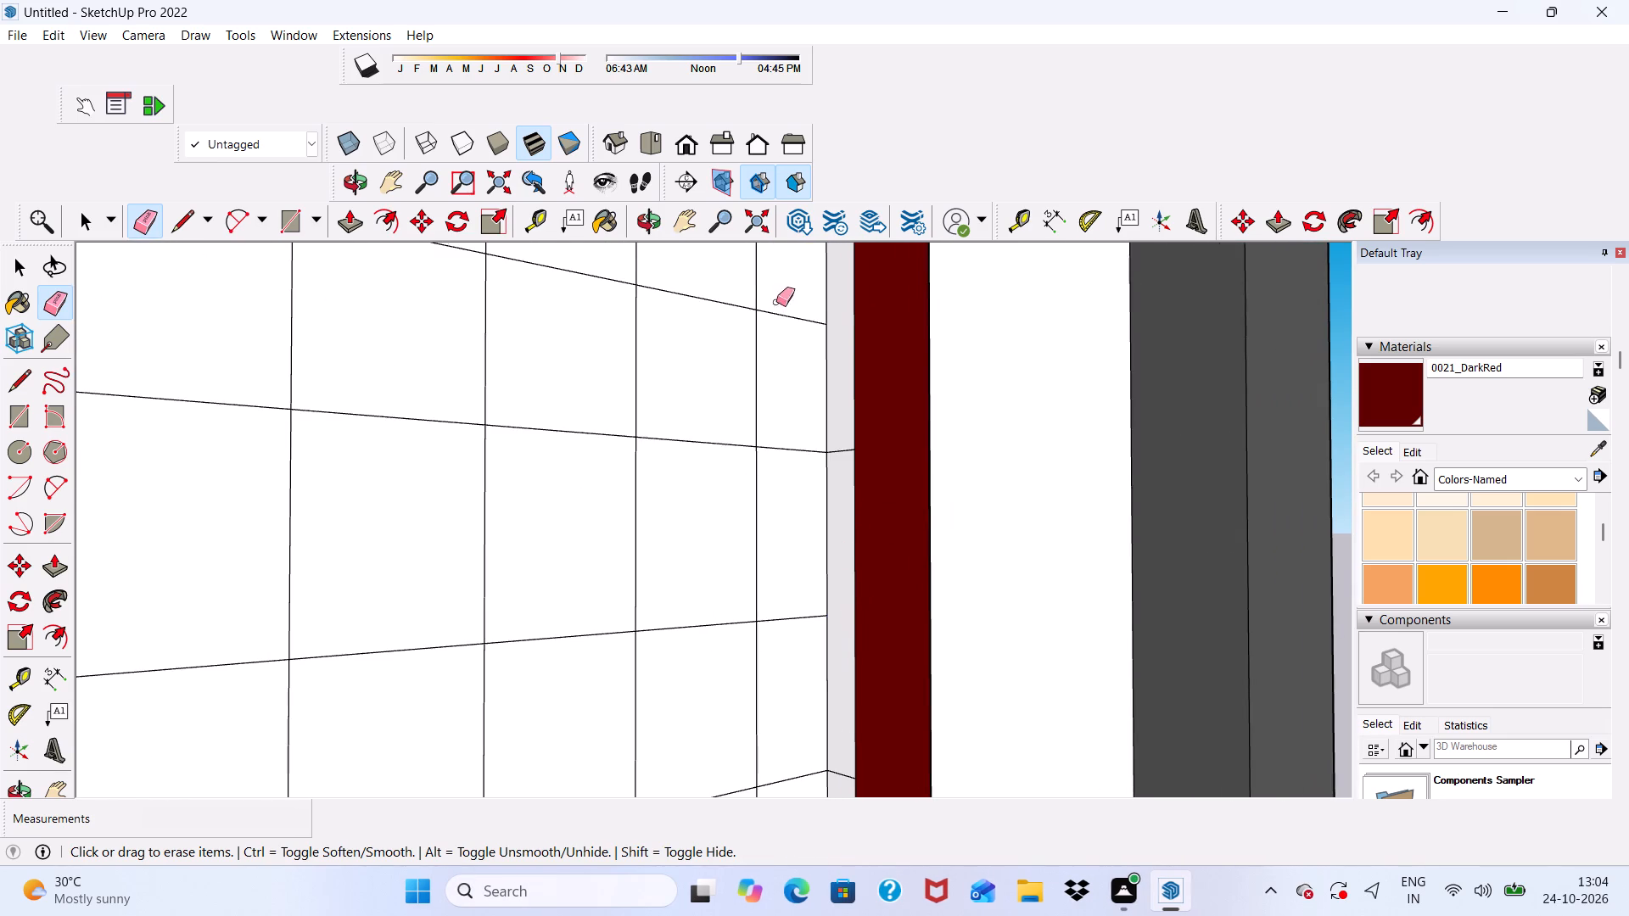
pyautogui.scroll(-12, 776, 302)
pyautogui.scroll(10, 816, 617)
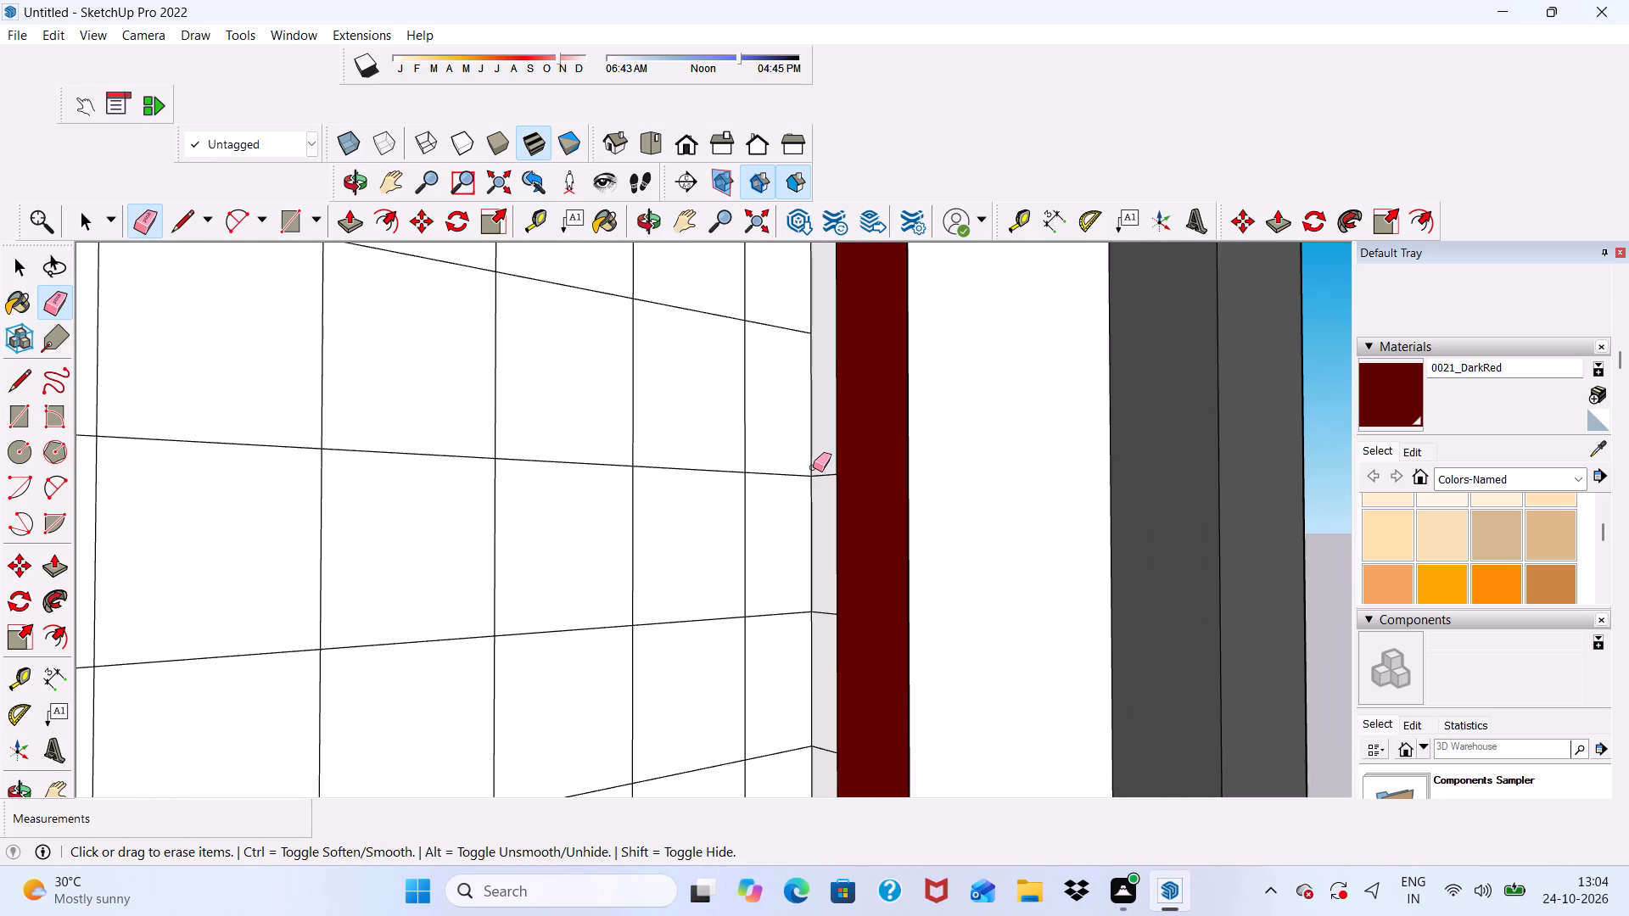
pyautogui.click(820, 474)
pyautogui.scroll(-18, 822, 420)
pyautogui.scroll(5, 838, 749)
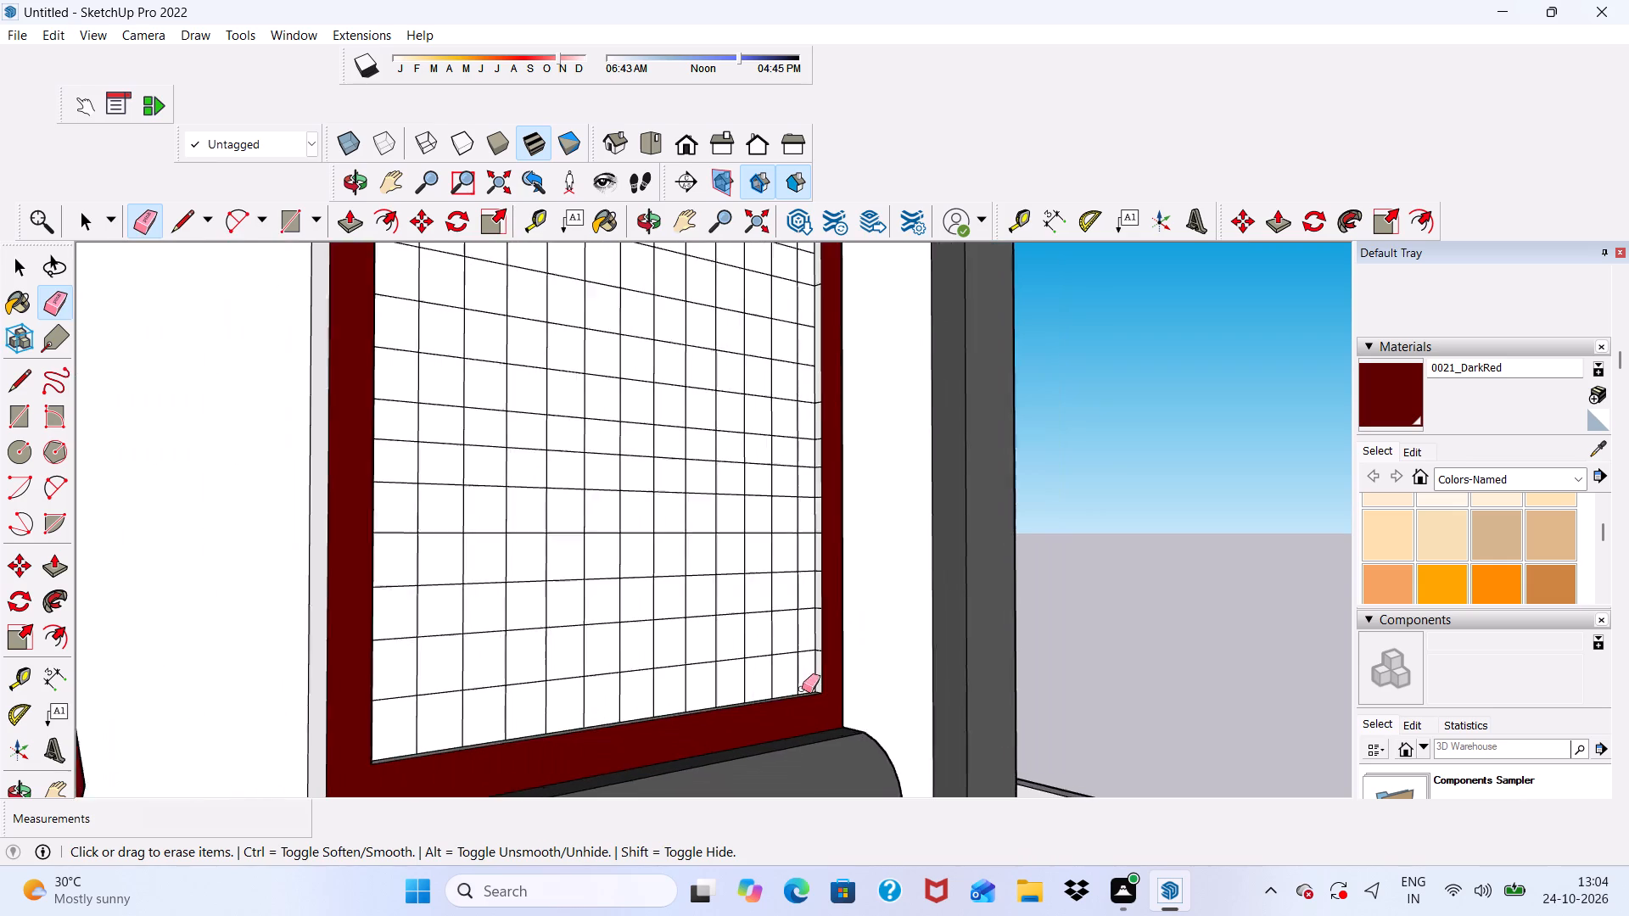
pyautogui.scroll(9, 802, 689)
pyautogui.moveTo(829, 621); pyautogui.dragTo(831, 628)
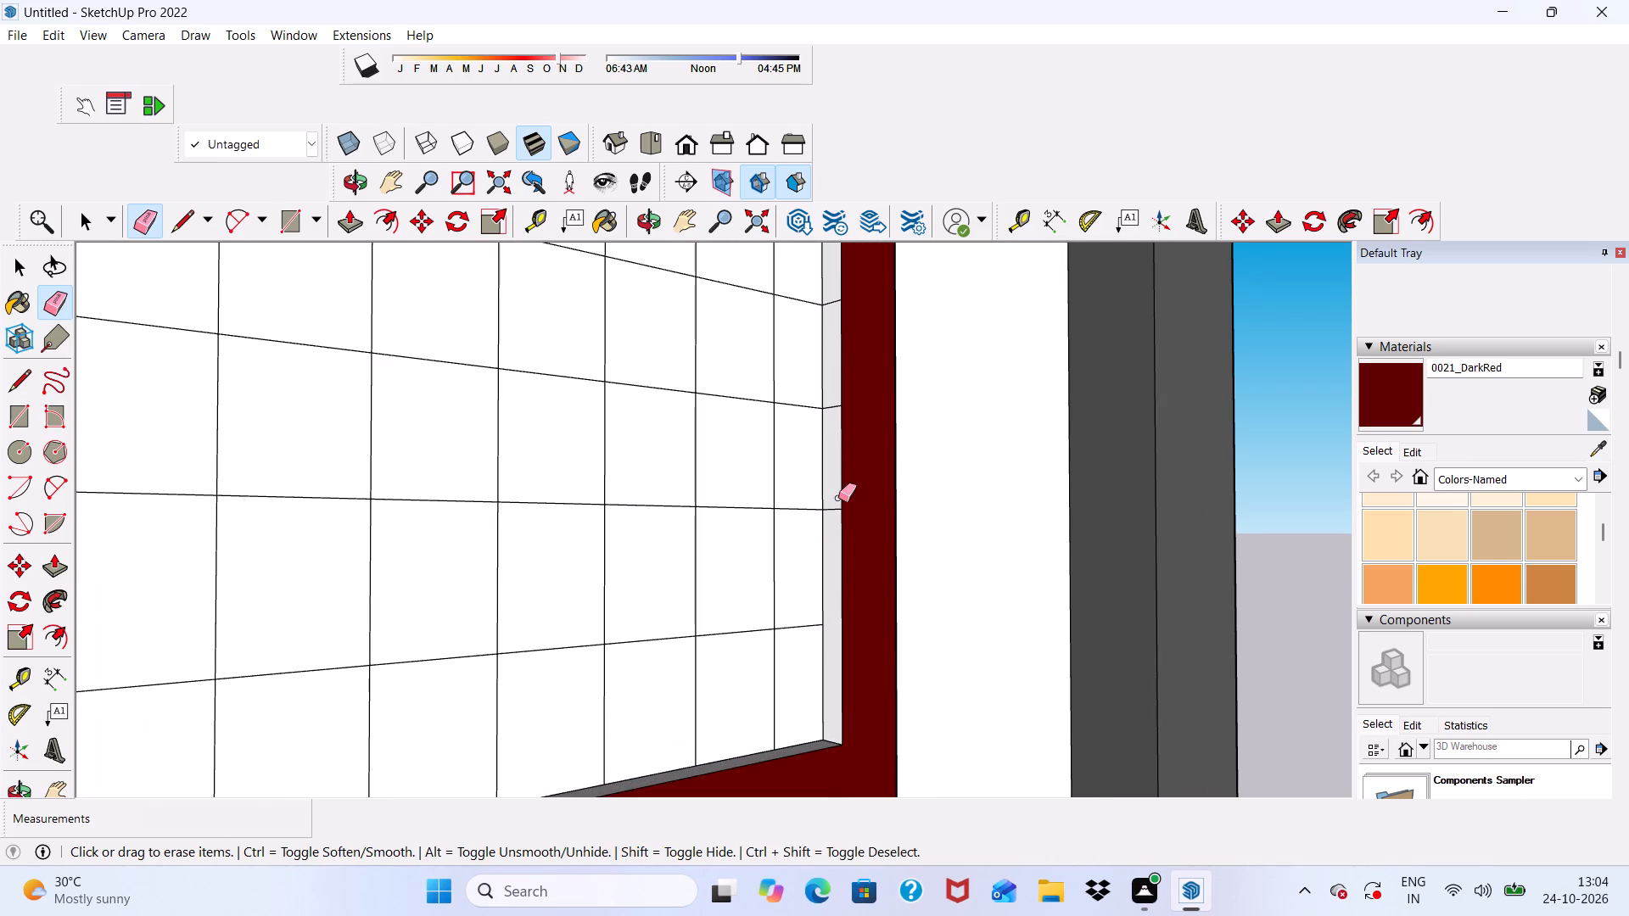
pyautogui.moveTo(838, 498); pyautogui.dragTo(837, 509)
pyautogui.moveTo(836, 400); pyautogui.dragTo(832, 422)
# Erase leftover short division lines on the vertical reveal just above the already cleaned bottom stretch.
pyautogui.scroll(-10, 831, 420)
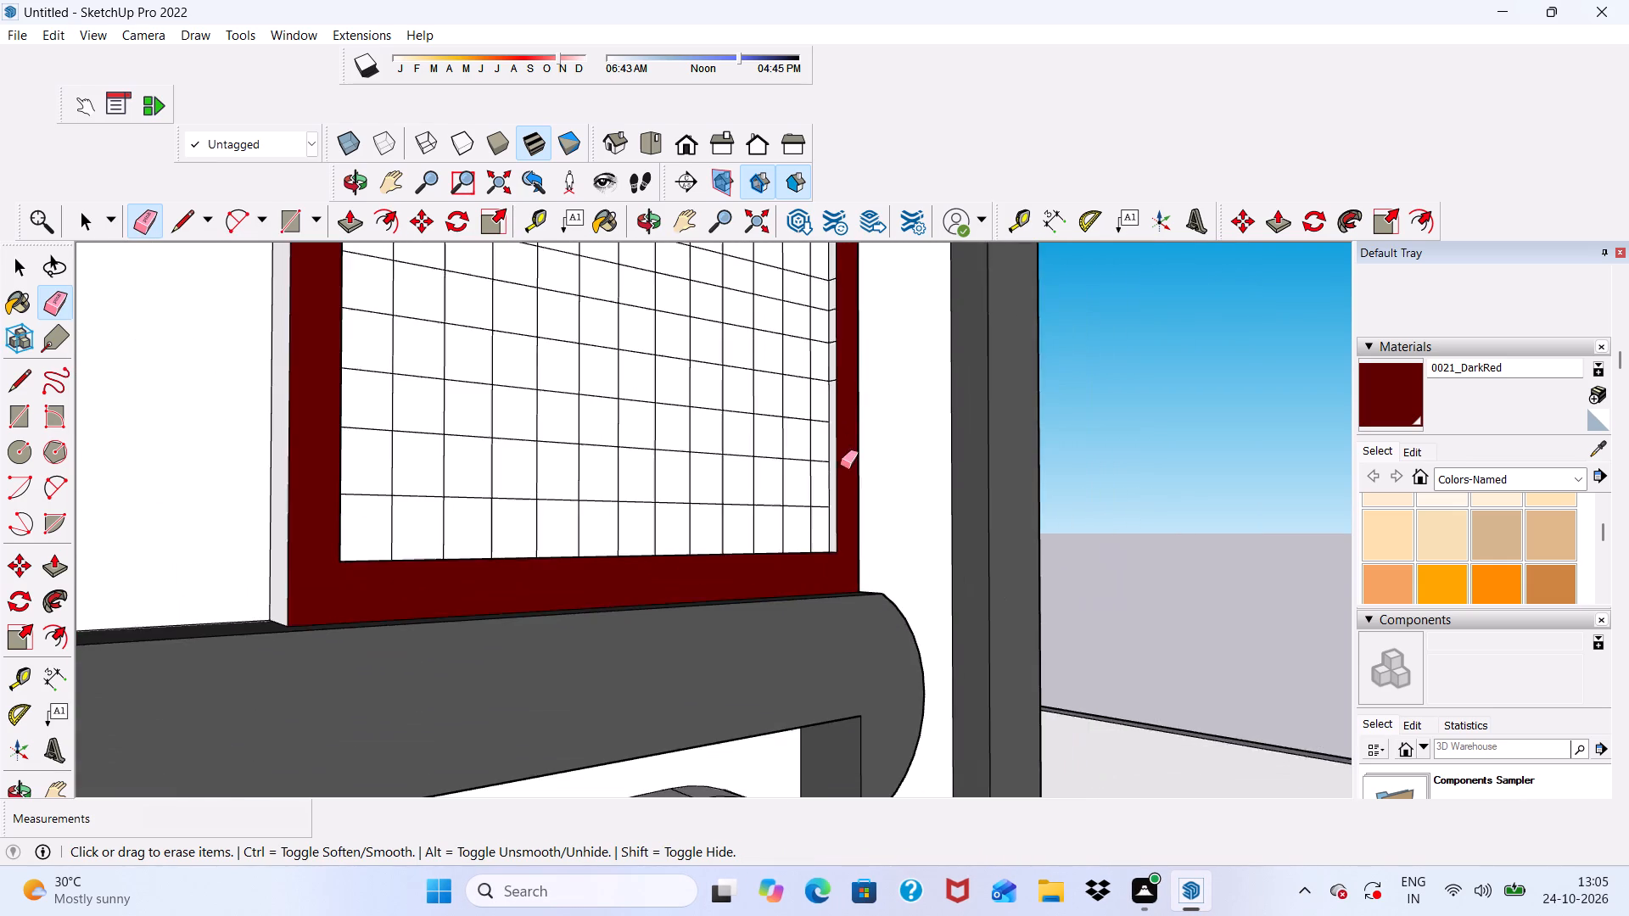
pyautogui.scroll(-3, 819, 411)
pyautogui.scroll(5, 814, 241)
pyautogui.scroll(13, 836, 391)
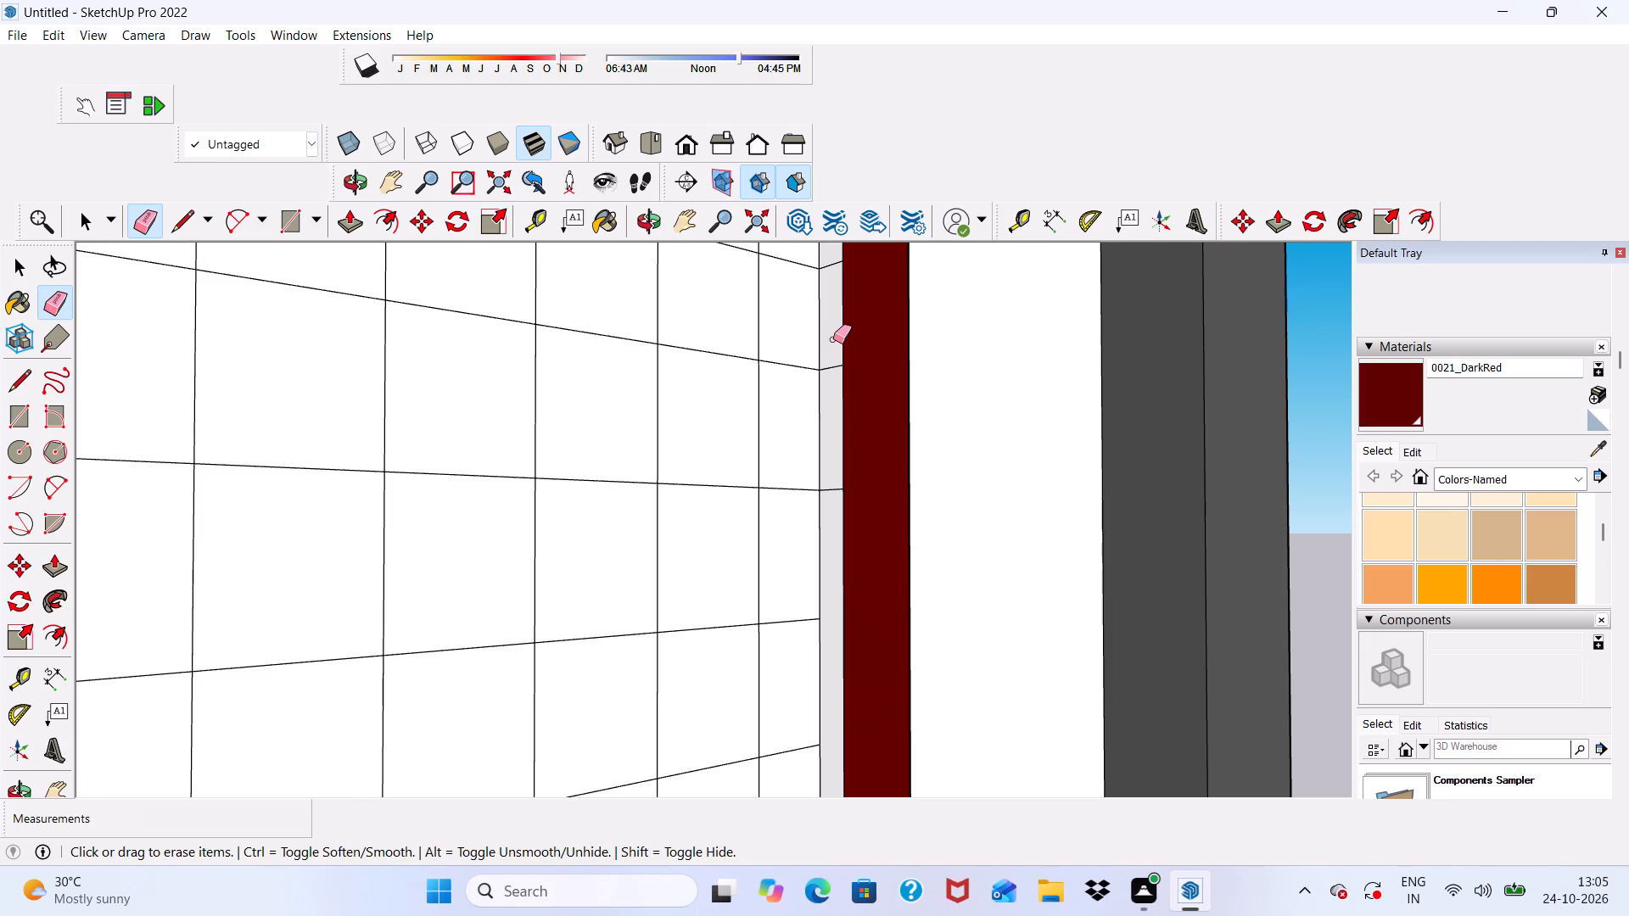
pyautogui.scroll(-9, 831, 343)
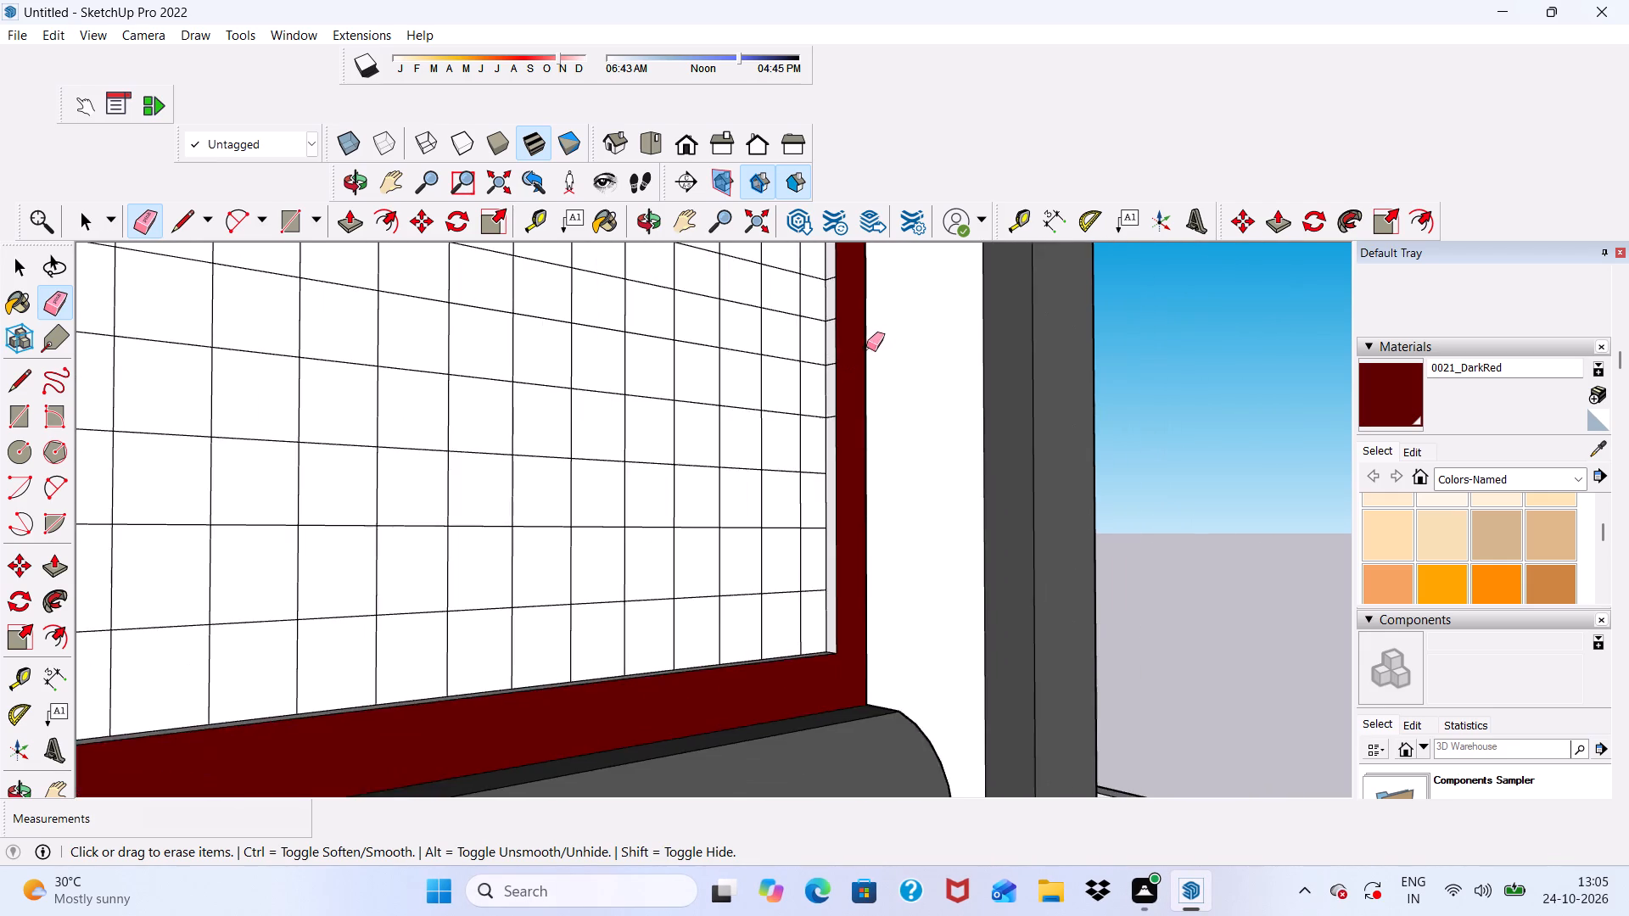
pyautogui.scroll(5, 871, 343)
pyautogui.scroll(-1, 819, 422)
pyautogui.scroll(10, 774, 506)
pyautogui.moveTo(807, 469); pyautogui.dragTo(798, 537)
pyautogui.scroll(-4, 787, 493)
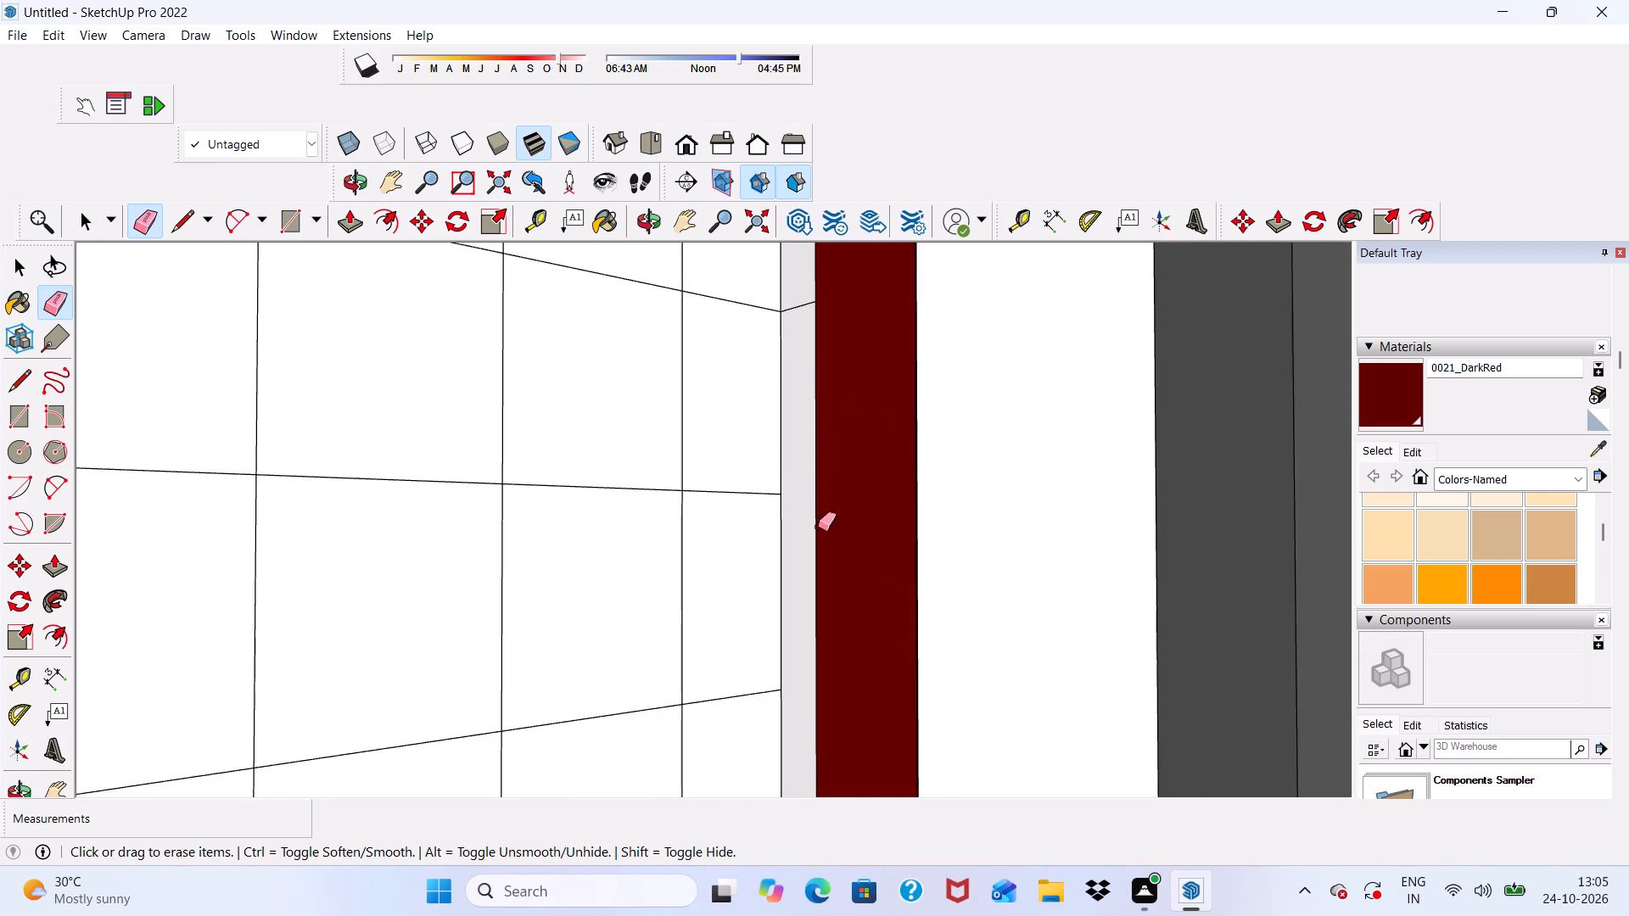
pyautogui.scroll(-6, 818, 527)
pyautogui.scroll(12, 822, 375)
pyautogui.moveTo(794, 416); pyautogui.dragTo(790, 437)
# Erase the last remaining short division lines on the lower part of the vertical reveal.
pyautogui.scroll(-9, 787, 427)
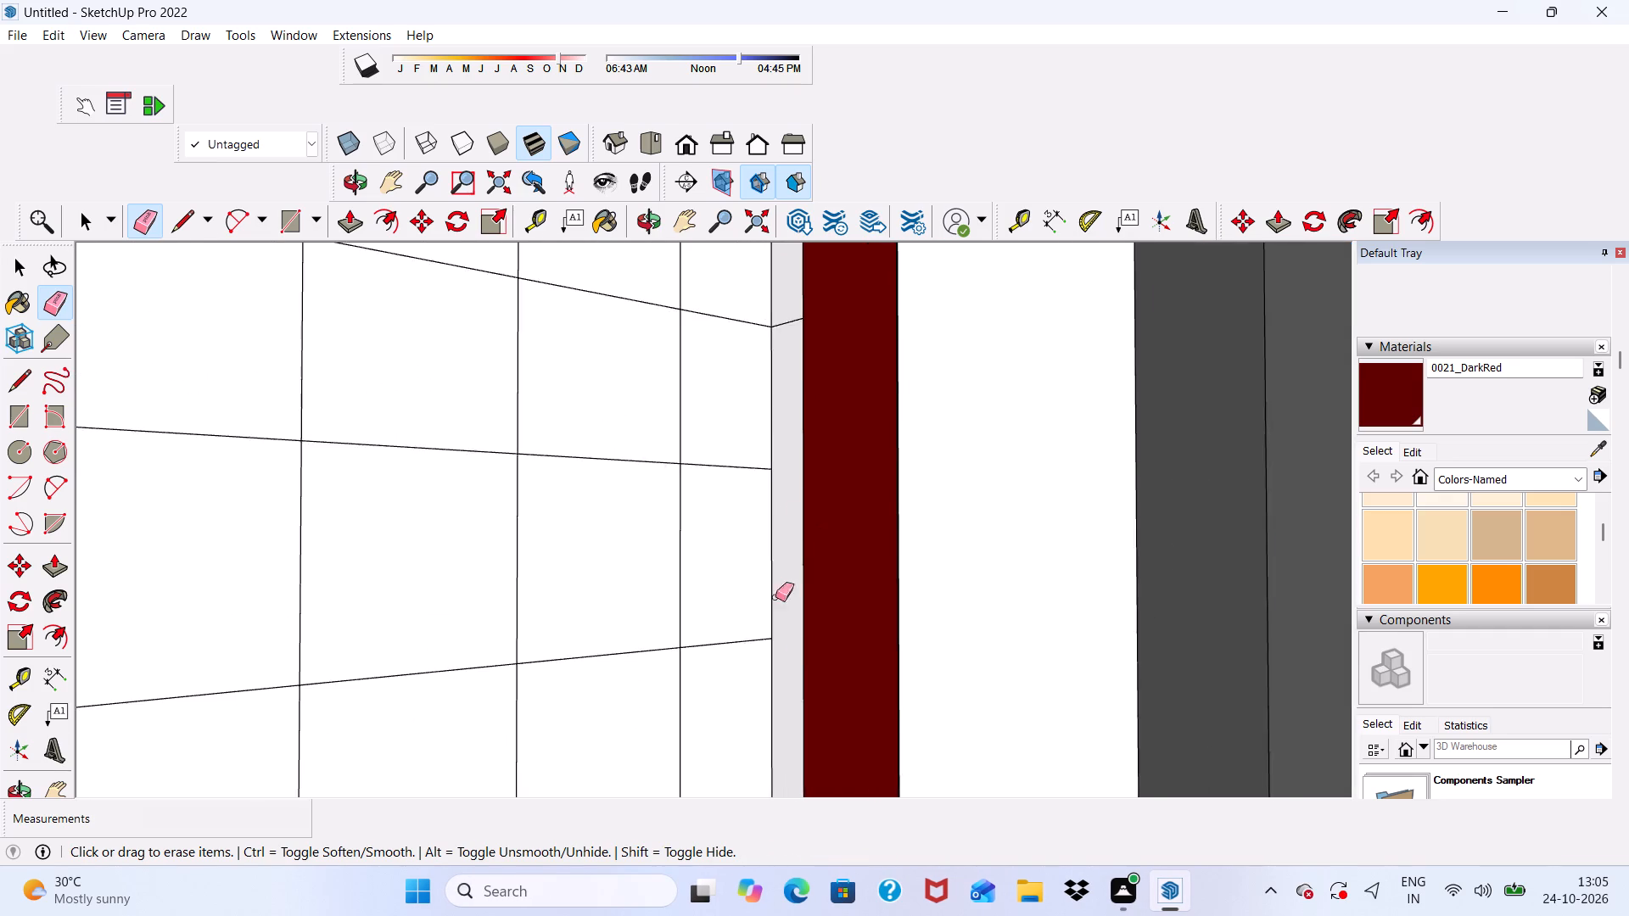
pyautogui.scroll(-2, 775, 597)
pyautogui.scroll(17, 792, 361)
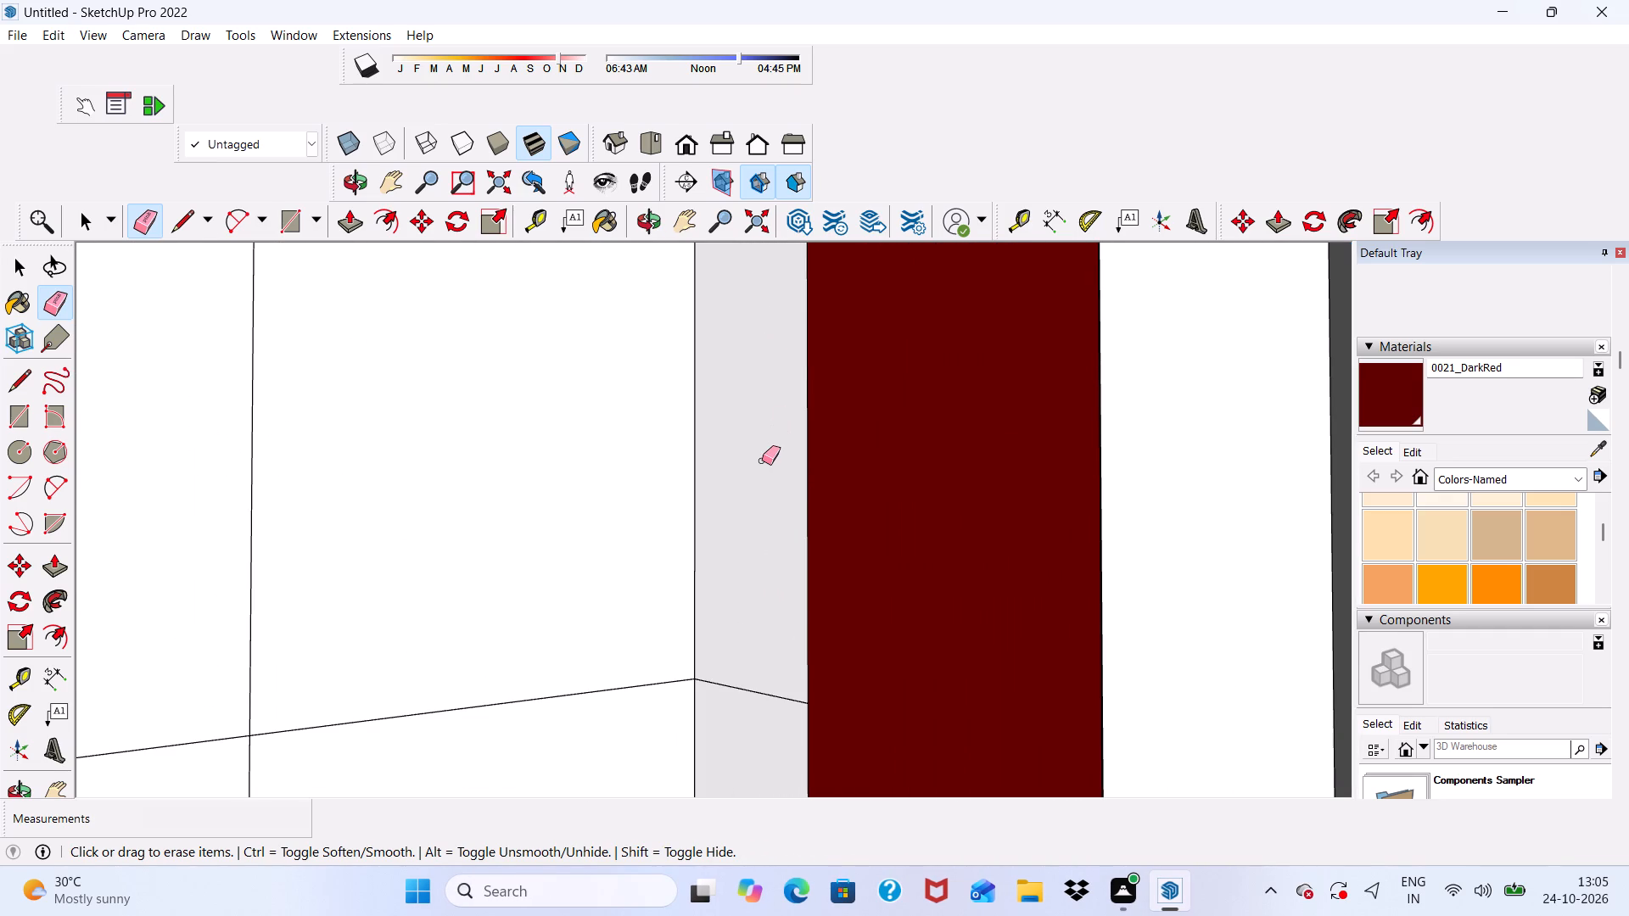
pyautogui.moveTo(760, 633); pyautogui.dragTo(759, 680)
pyautogui.moveTo(753, 644); pyautogui.dragTo(753, 676)
pyautogui.moveTo(753, 676); pyautogui.dragTo(753, 693)
pyautogui.scroll(-10, 723, 508)
pyautogui.scroll(4, 708, 264)
pyautogui.moveTo(761, 396); pyautogui.dragTo(761, 442)
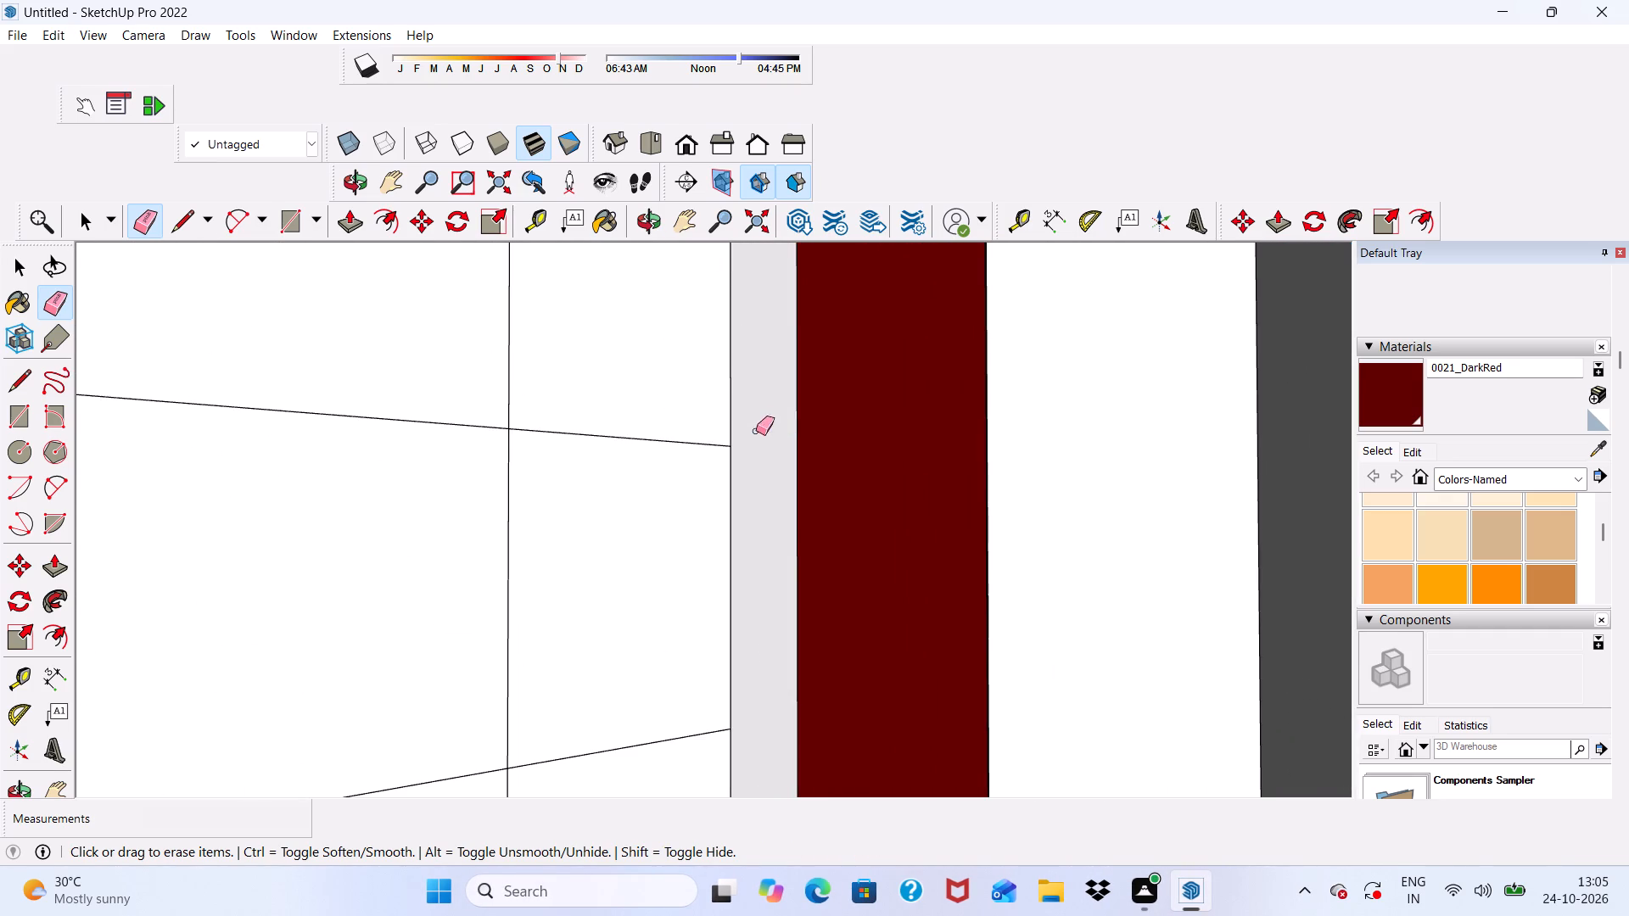
pyautogui.scroll(-17, 751, 411)
pyautogui.scroll(9, 548, 343)
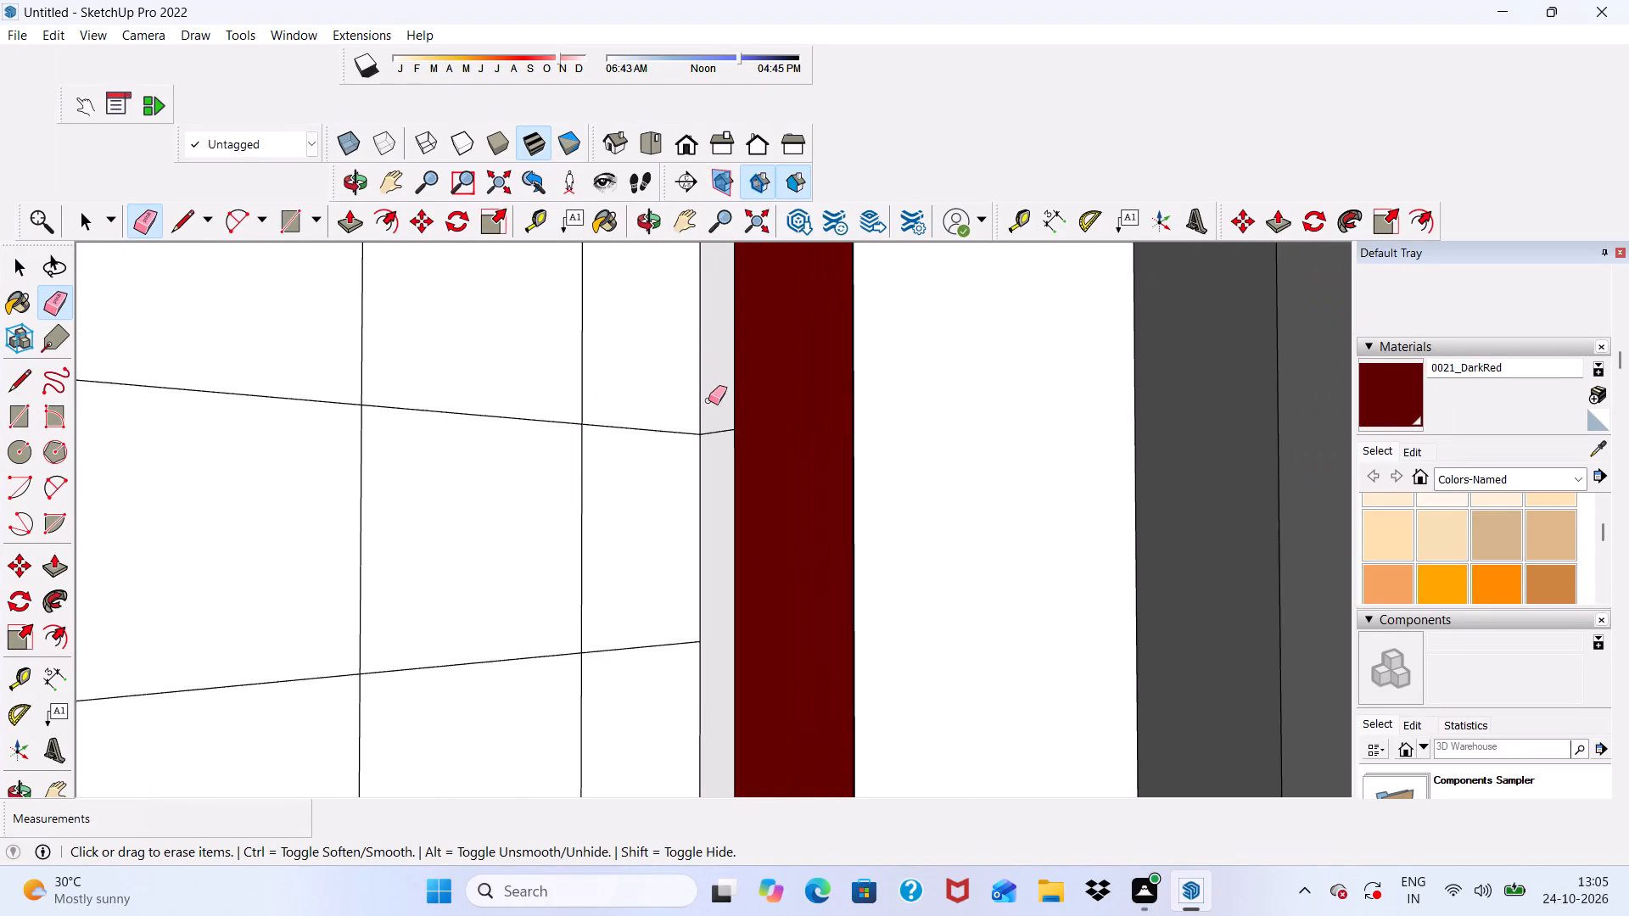
pyautogui.moveTo(717, 432); pyautogui.dragTo(719, 440)
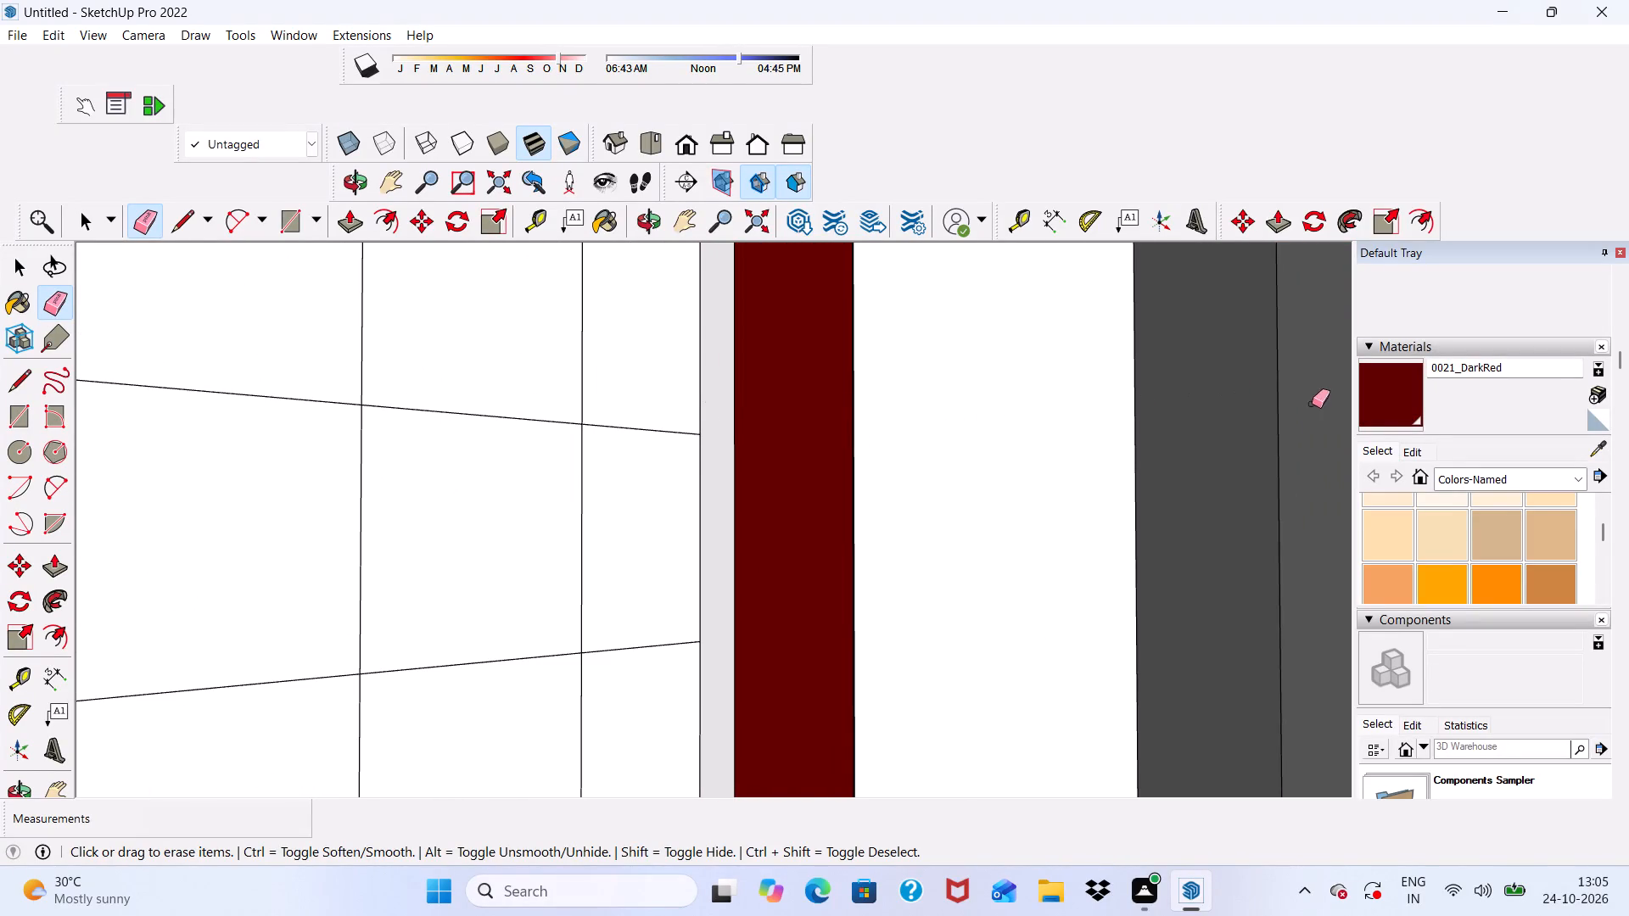
# Paint the cleaned vertical reveal of the grid window with 0021_DarkRed.
pyautogui.click(1374, 404)
pyautogui.scroll(2, 541, 417)
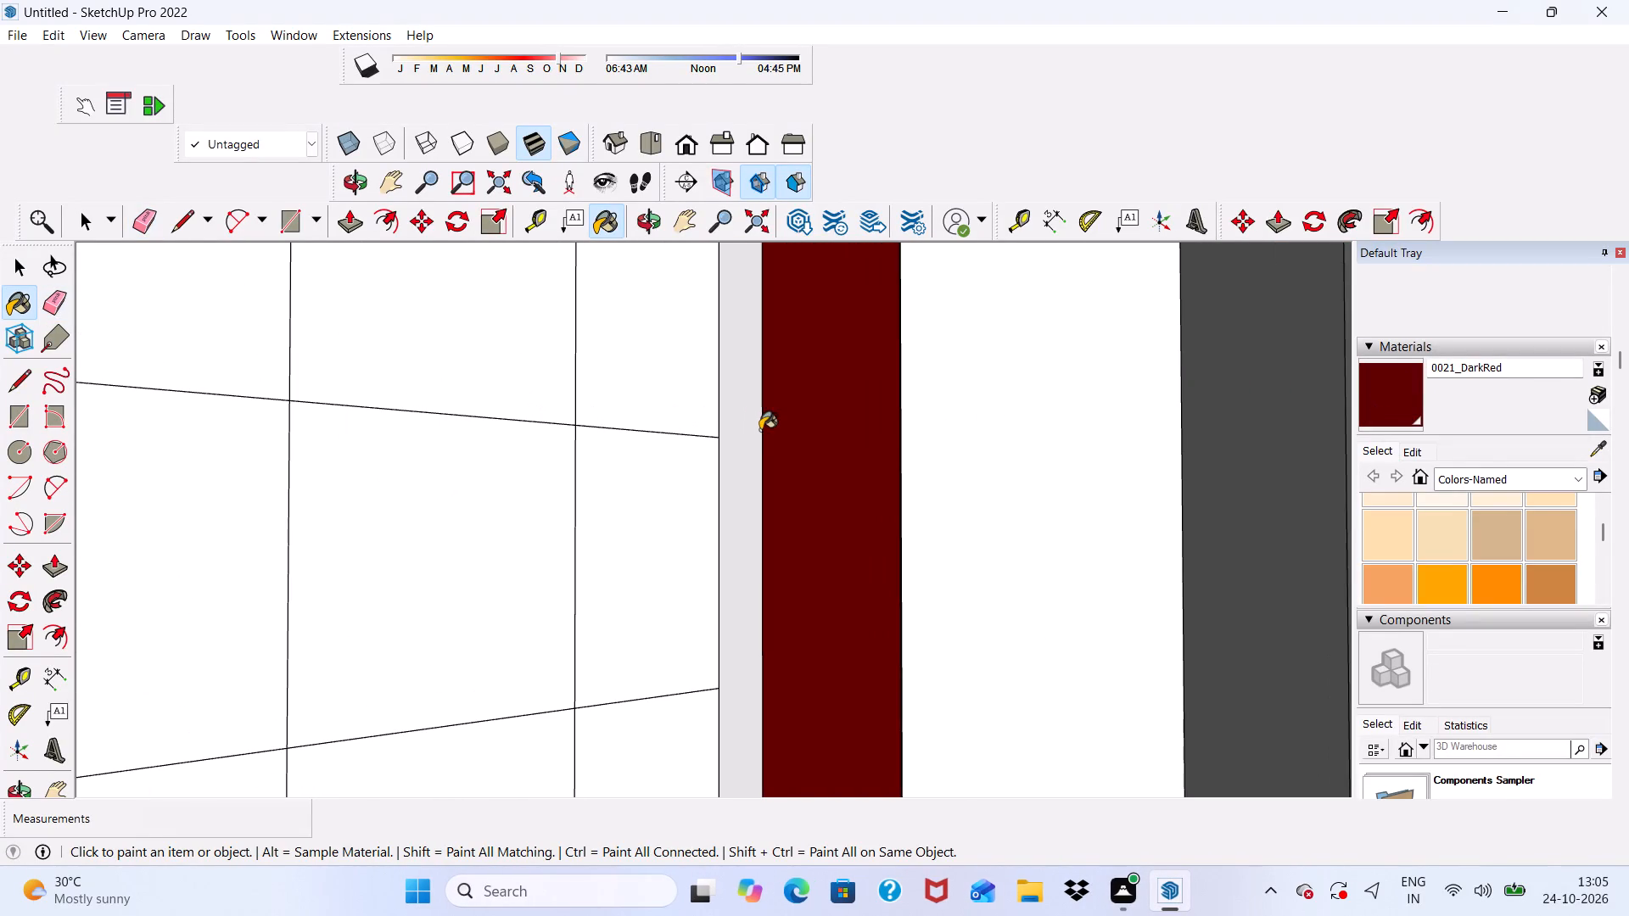
pyautogui.click(760, 430)
pyautogui.moveTo(741, 428); pyautogui.dragTo(726, 427)
# Paint the grid window's bottom reveal and the opposite vertical reveal with 0021_DarkRed.
pyautogui.scroll(-15, 712, 392)
pyautogui.scroll(-3, 630, 327)
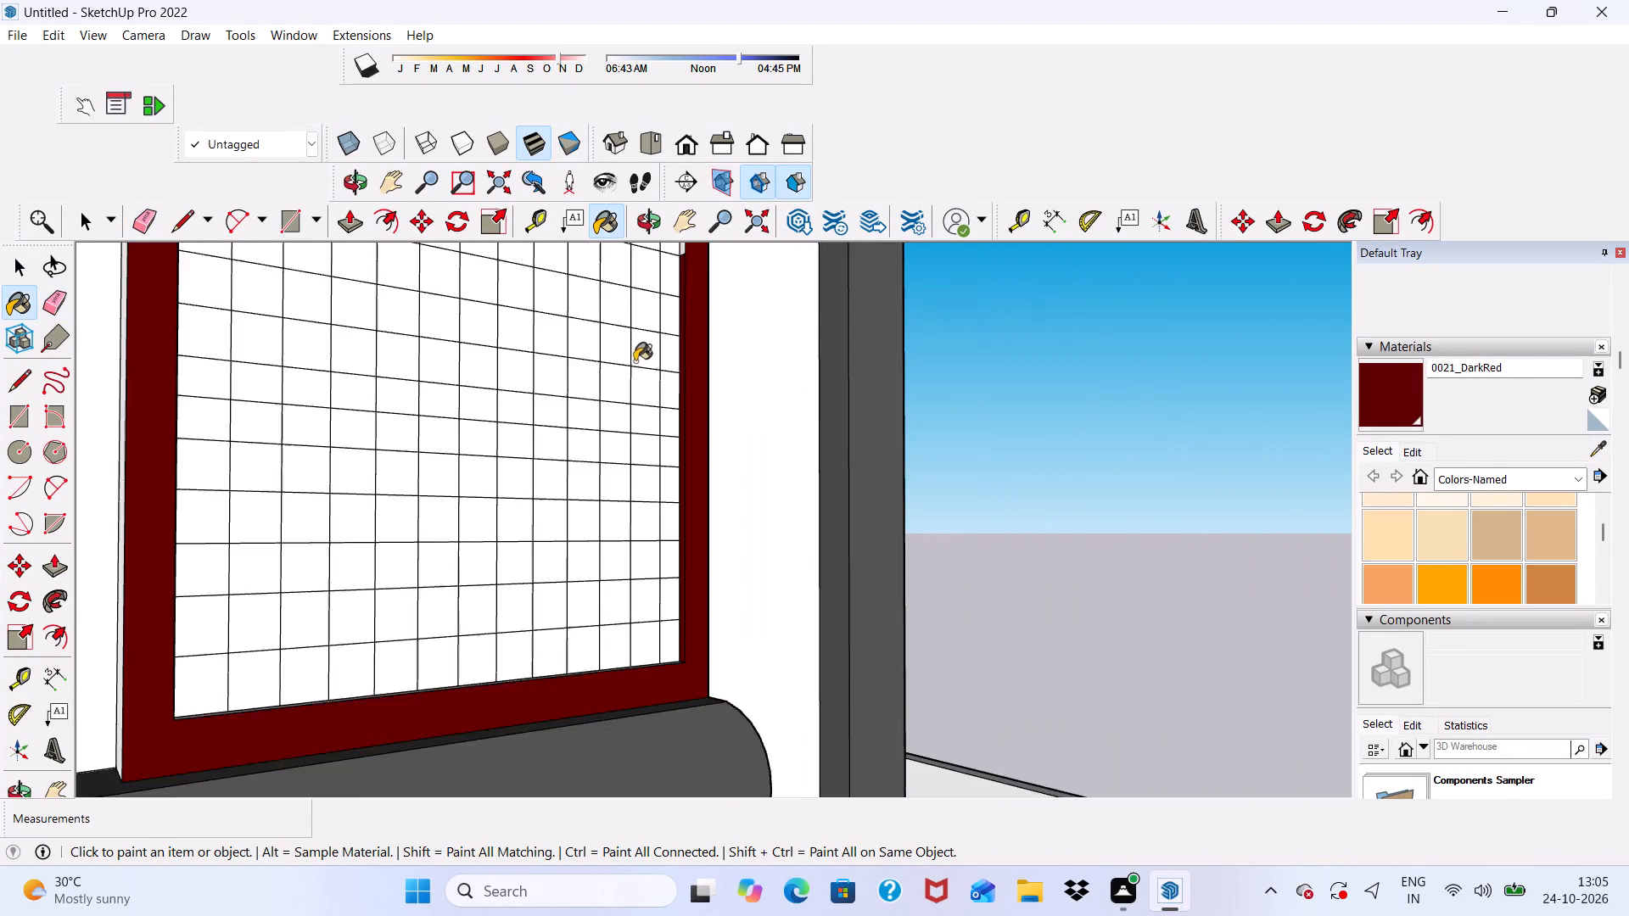
pyautogui.scroll(-7, 635, 361)
pyautogui.moveTo(589, 462); pyautogui.dragTo(338, 602, button='middle')
pyautogui.scroll(12, 544, 528)
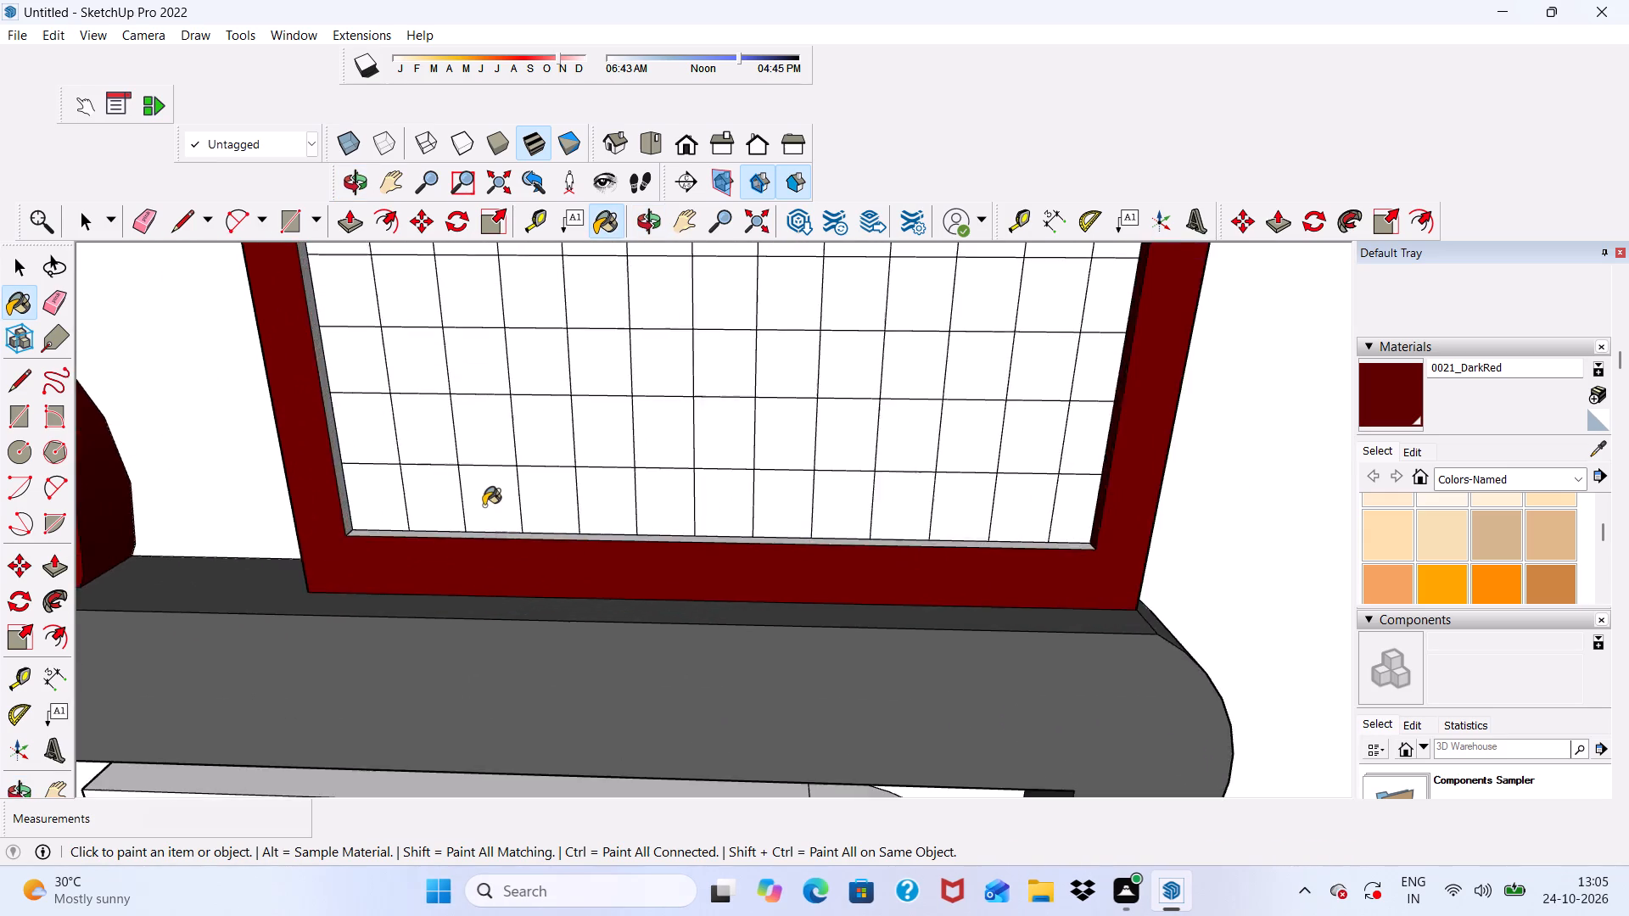
pyautogui.scroll(6, 484, 505)
pyautogui.click(471, 574)
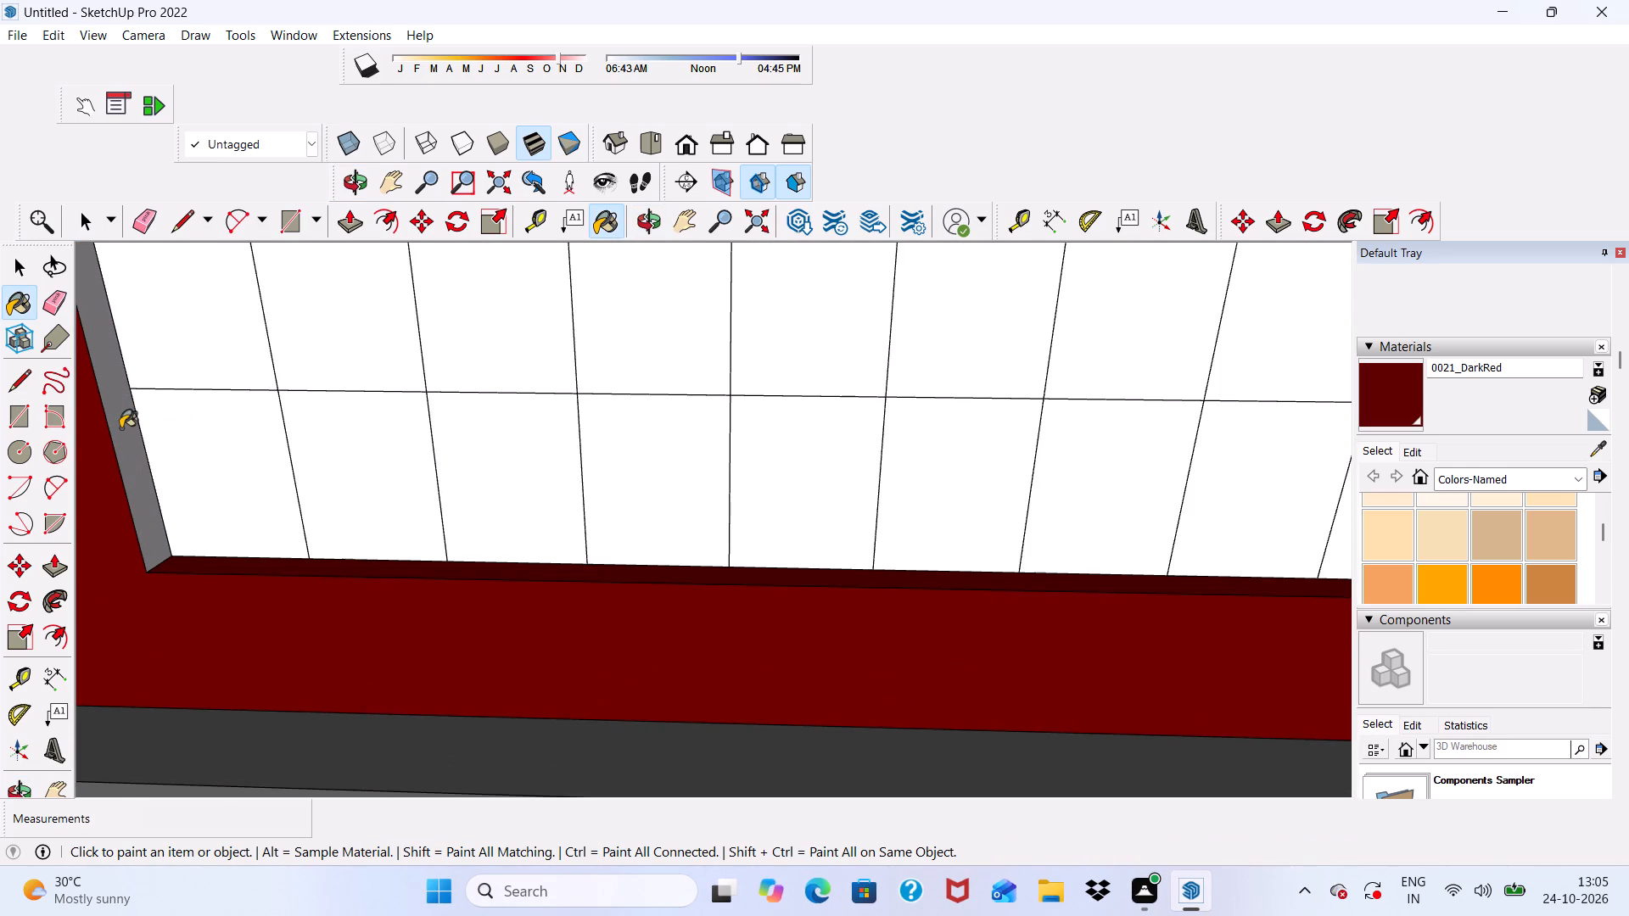
pyautogui.click(120, 428)
# Paint the white outer side face of the grid window's frame with 0021_DarkRed.
pyautogui.scroll(-10, 205, 474)
pyautogui.moveTo(251, 569); pyautogui.dragTo(627, 551, button='middle')
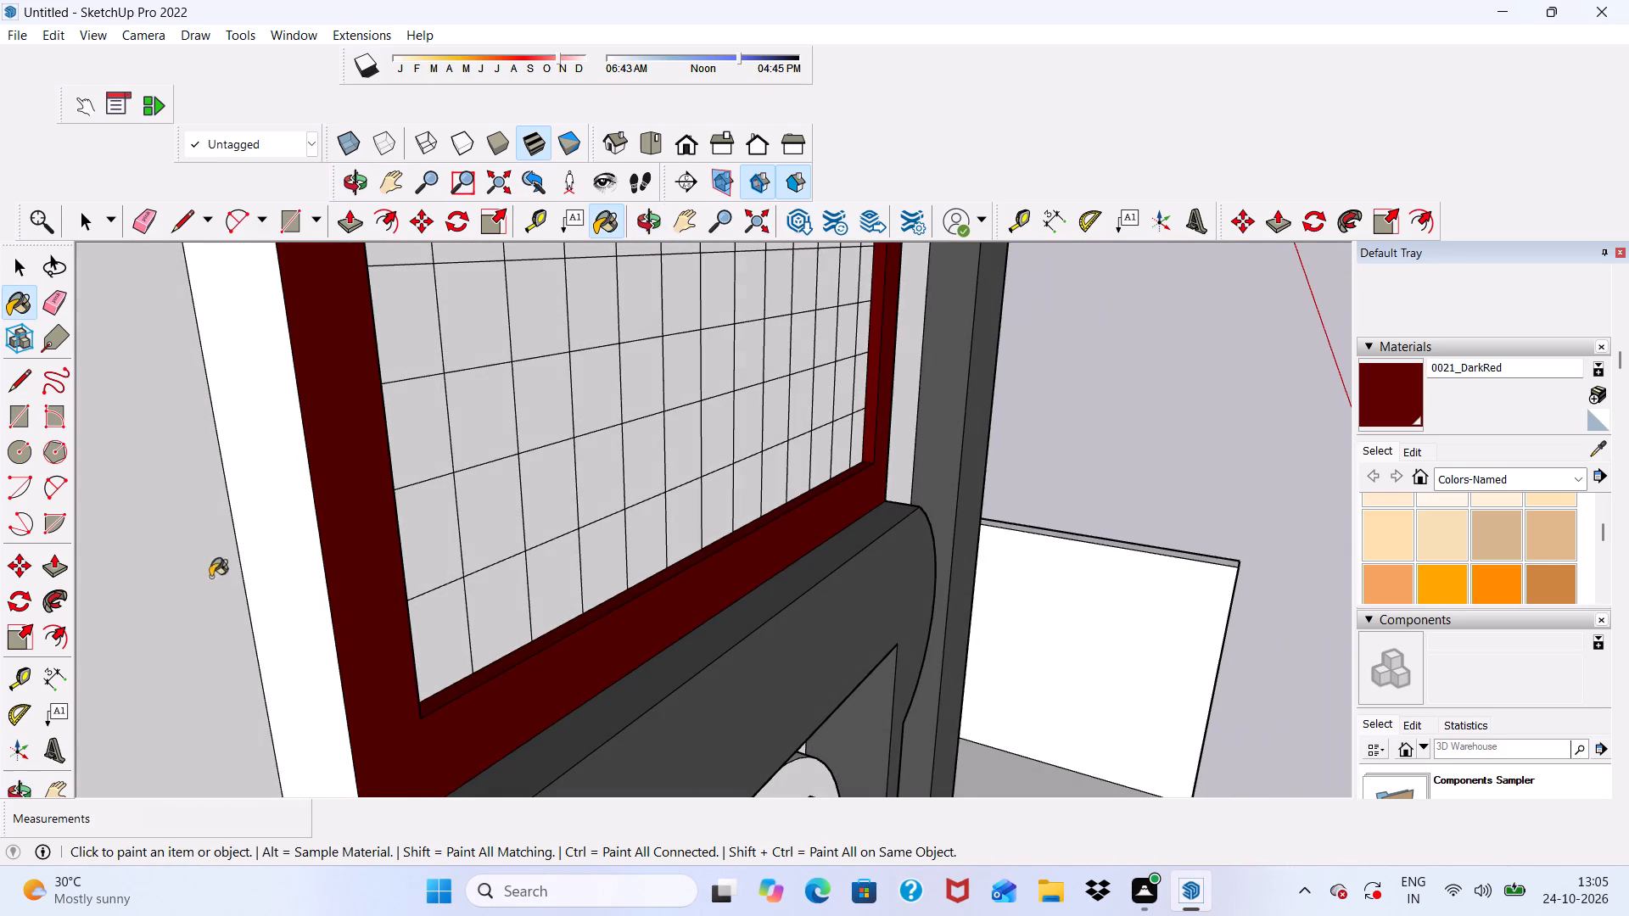
pyautogui.click(273, 559)
pyautogui.scroll(-20, 117, 505)
pyautogui.scroll(-6, 117, 505)
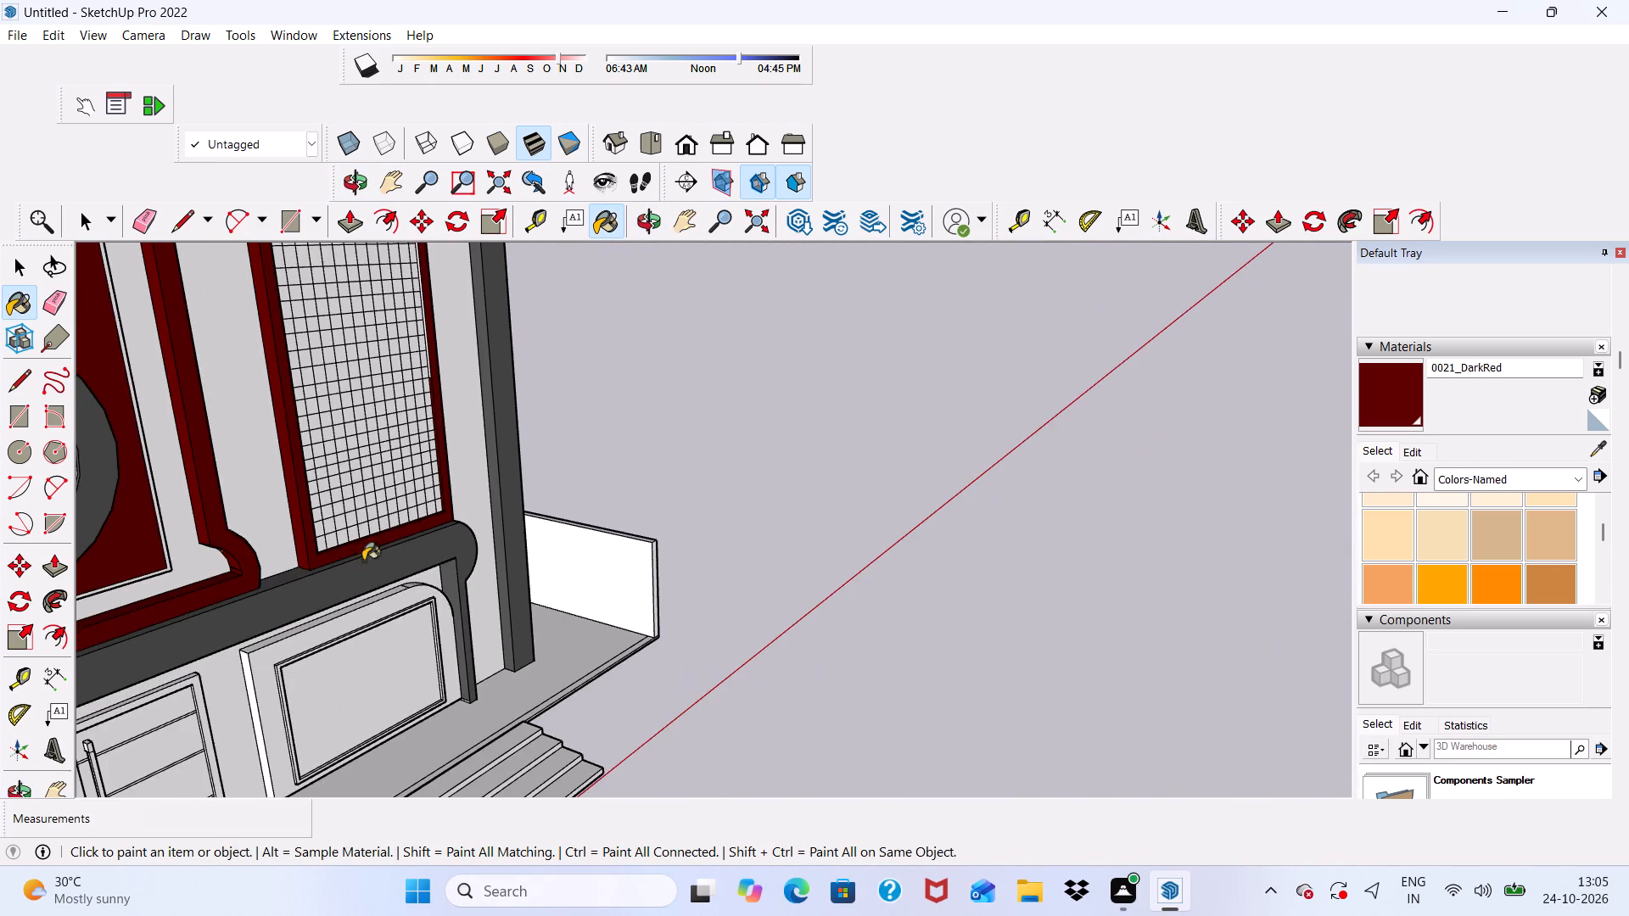
# Paint the remaining white vertical reveal strip and the top reveal of the grid window with 0021_DarkRed.
pyautogui.scroll(18, 418, 327)
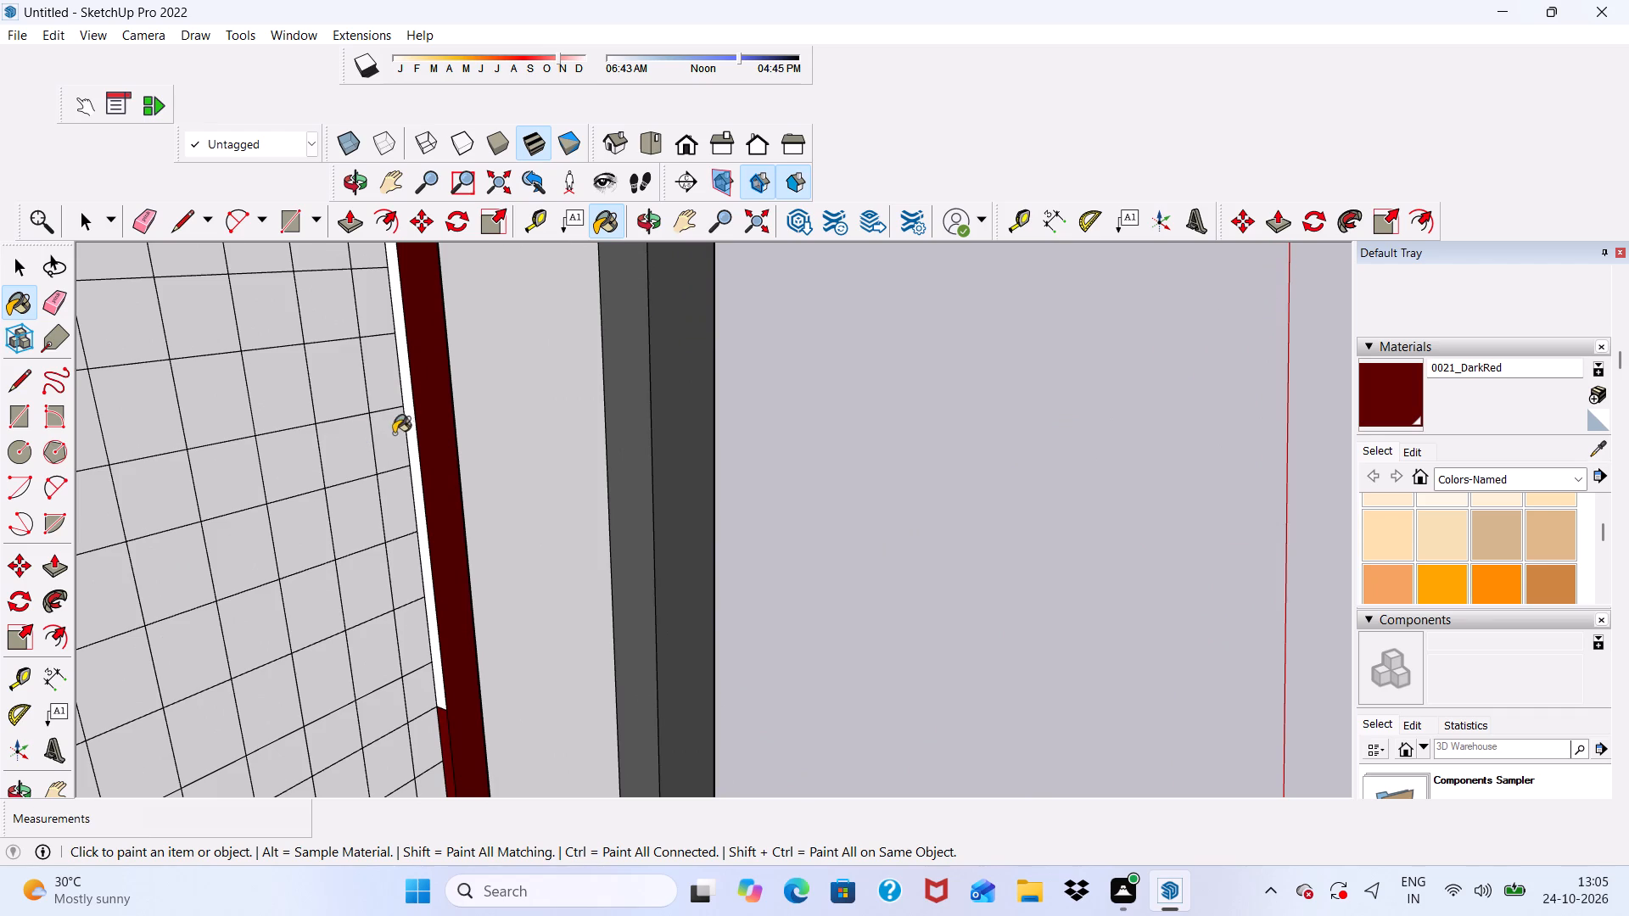
pyautogui.click(408, 417)
pyautogui.scroll(-9, 399, 439)
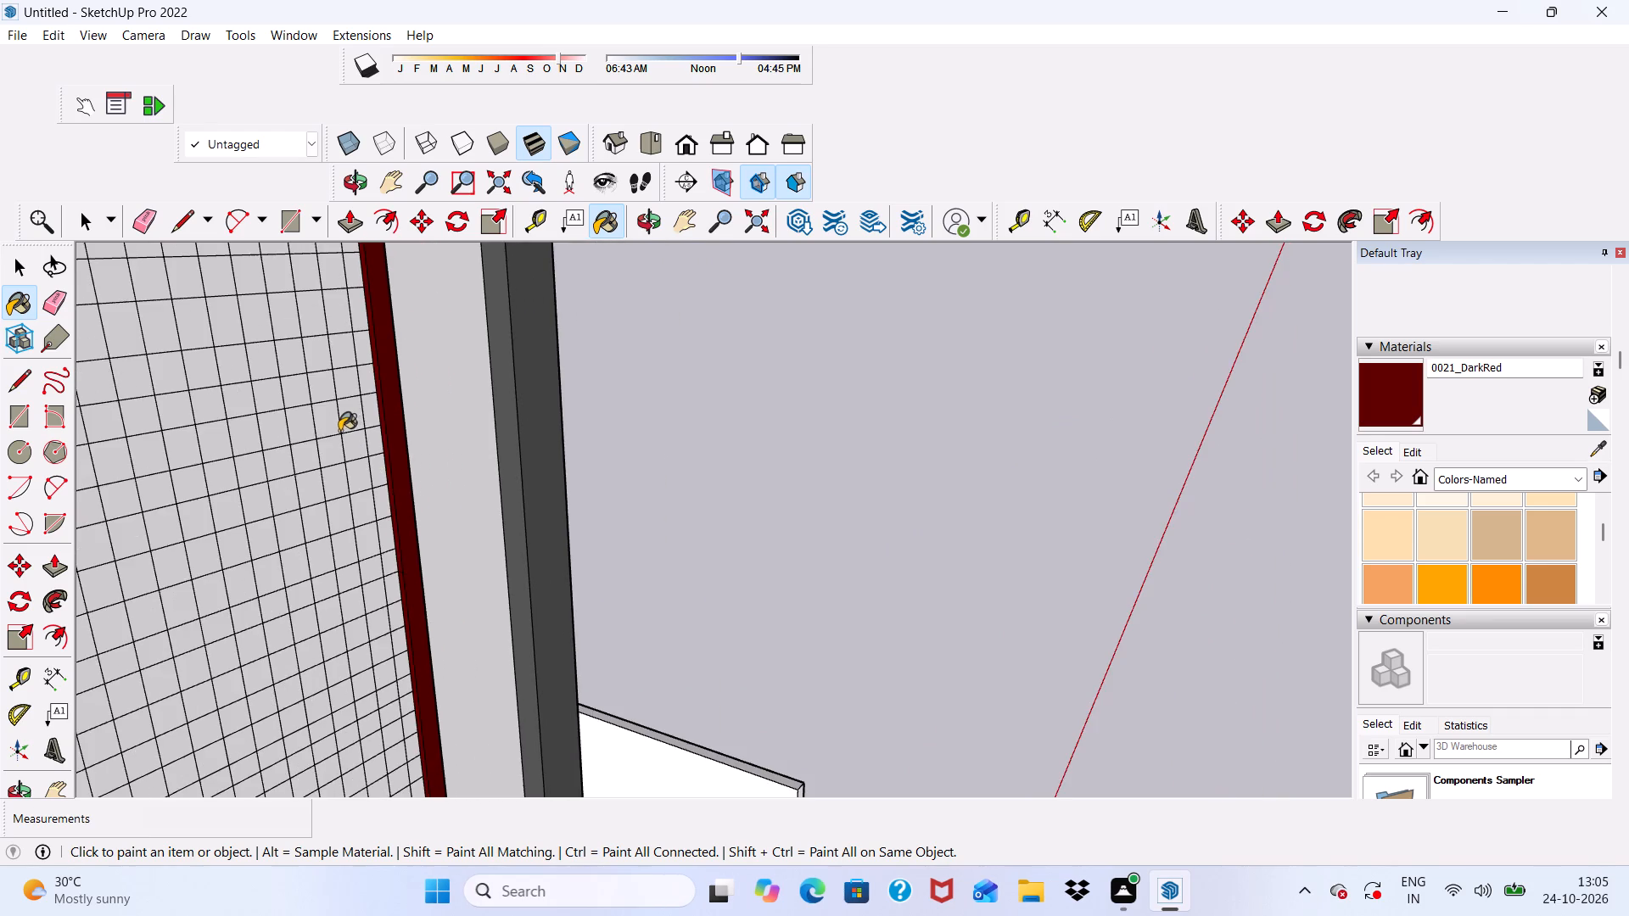
pyautogui.moveTo(337, 433); pyautogui.dragTo(0, 119, button='middle')
pyautogui.scroll(1, 6, 129)
pyautogui.scroll(-5, 126, 556)
pyautogui.scroll(8, 350, 329)
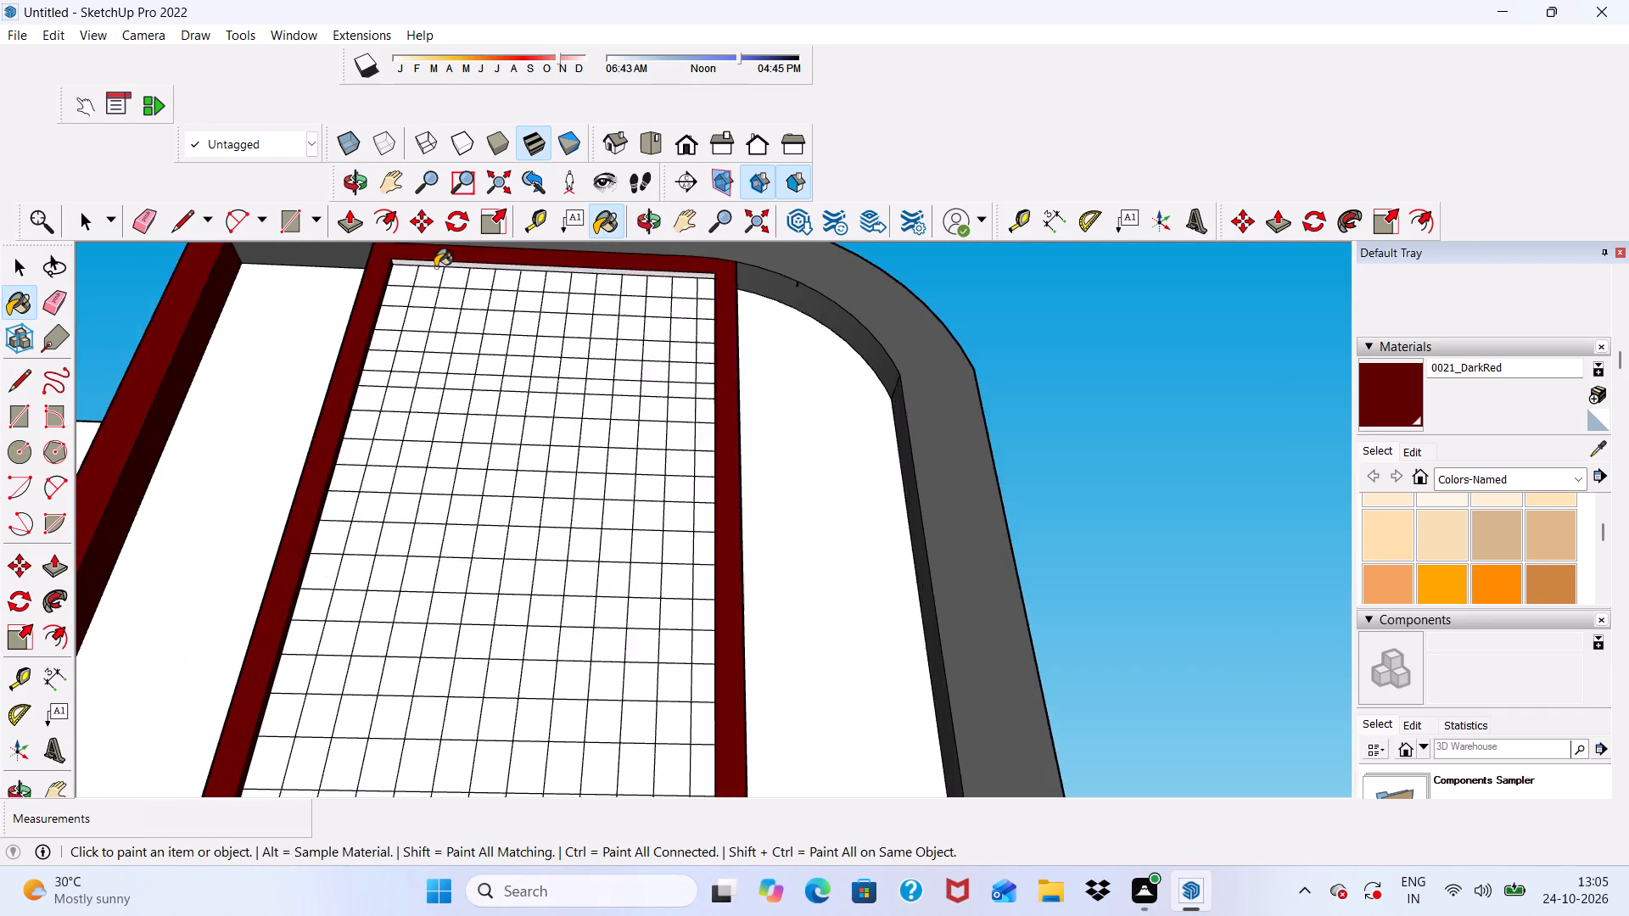
pyautogui.scroll(8, 435, 267)
pyautogui.click(434, 260)
pyautogui.scroll(-7, 411, 290)
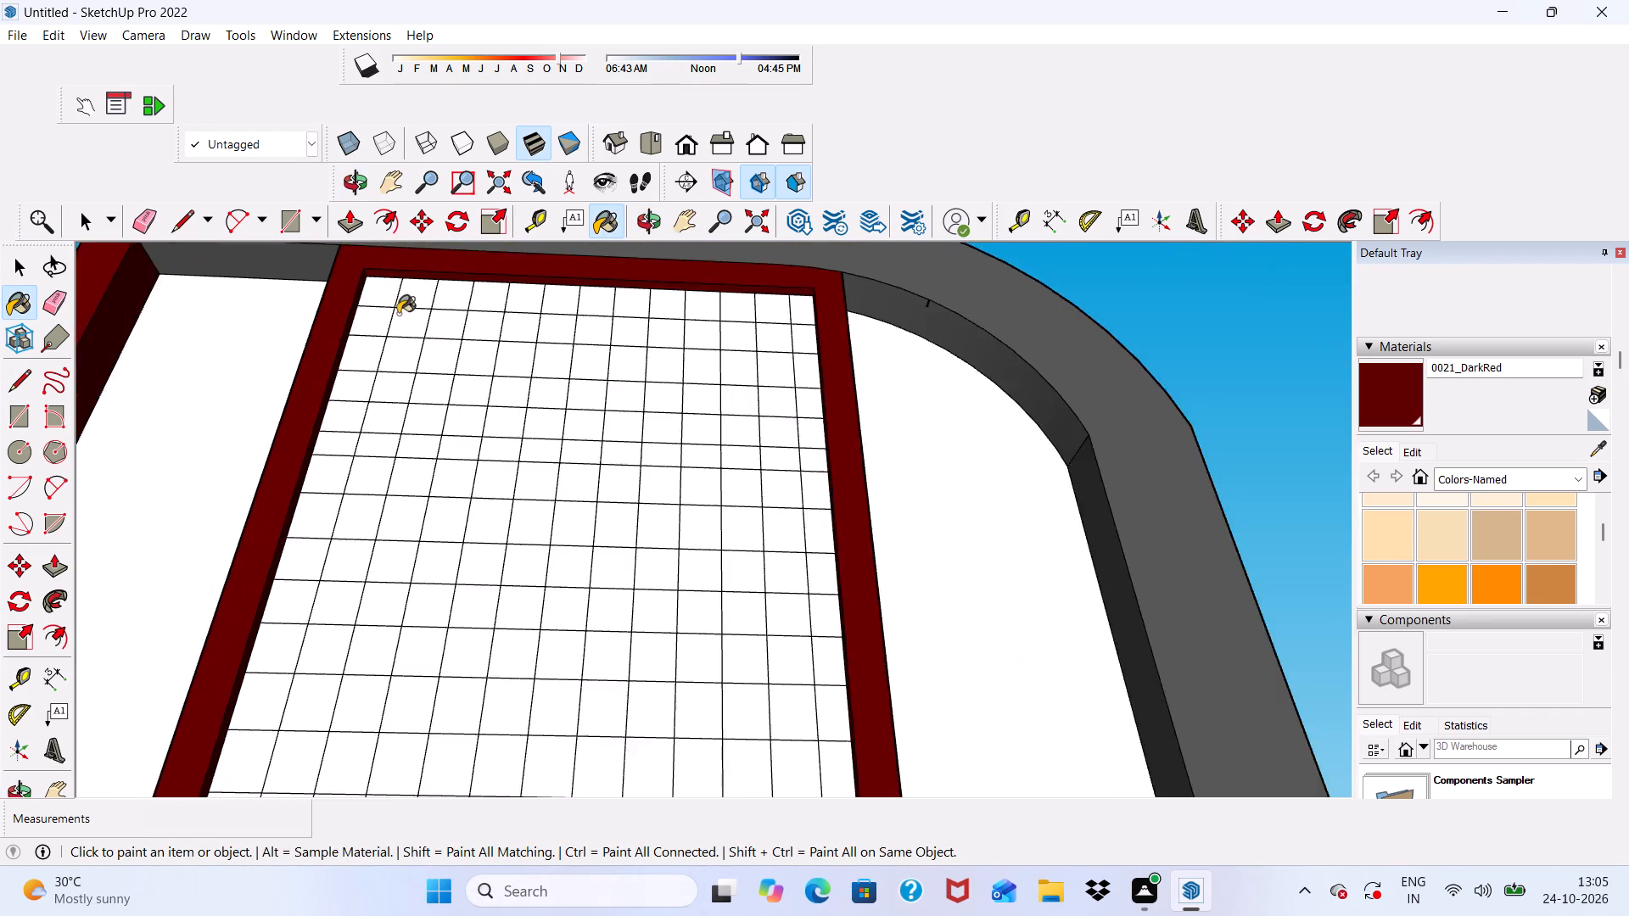
# Paint five adjacent cells in one row of the grid window's upper part with 0038_Orange.
pyautogui.scroll(-2, 398, 314)
pyautogui.moveTo(457, 359); pyautogui.dragTo(440, 528, button='middle')
pyautogui.press('space')
pyautogui.scroll(-2, 473, 547)
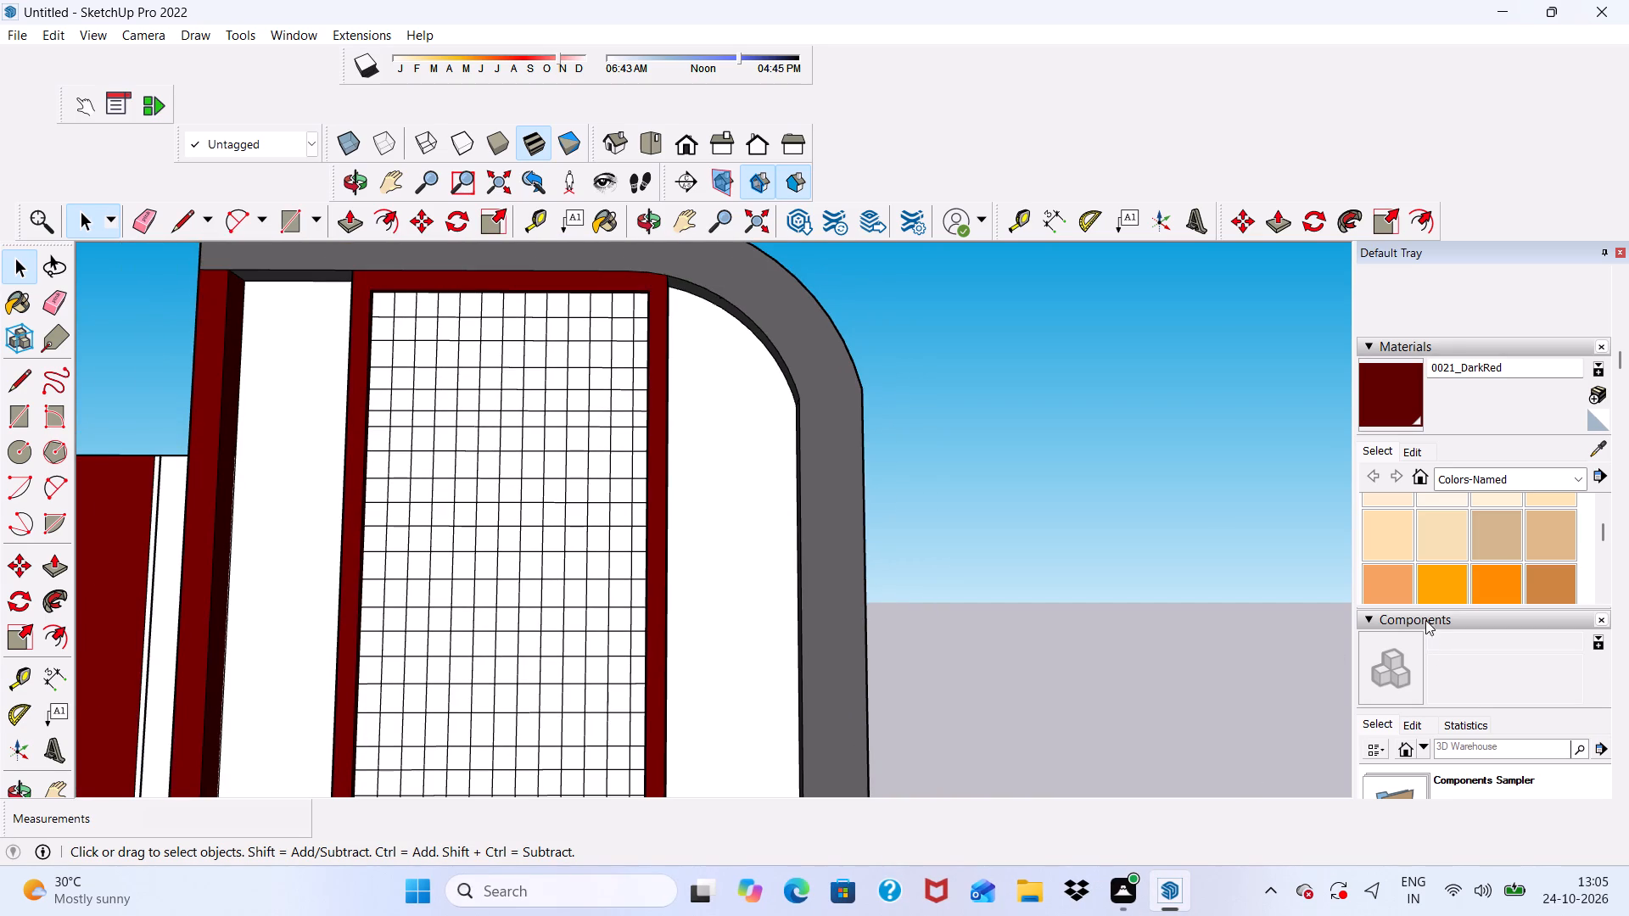
pyautogui.click(1439, 589)
pyautogui.scroll(7, 414, 615)
pyautogui.click(463, 516)
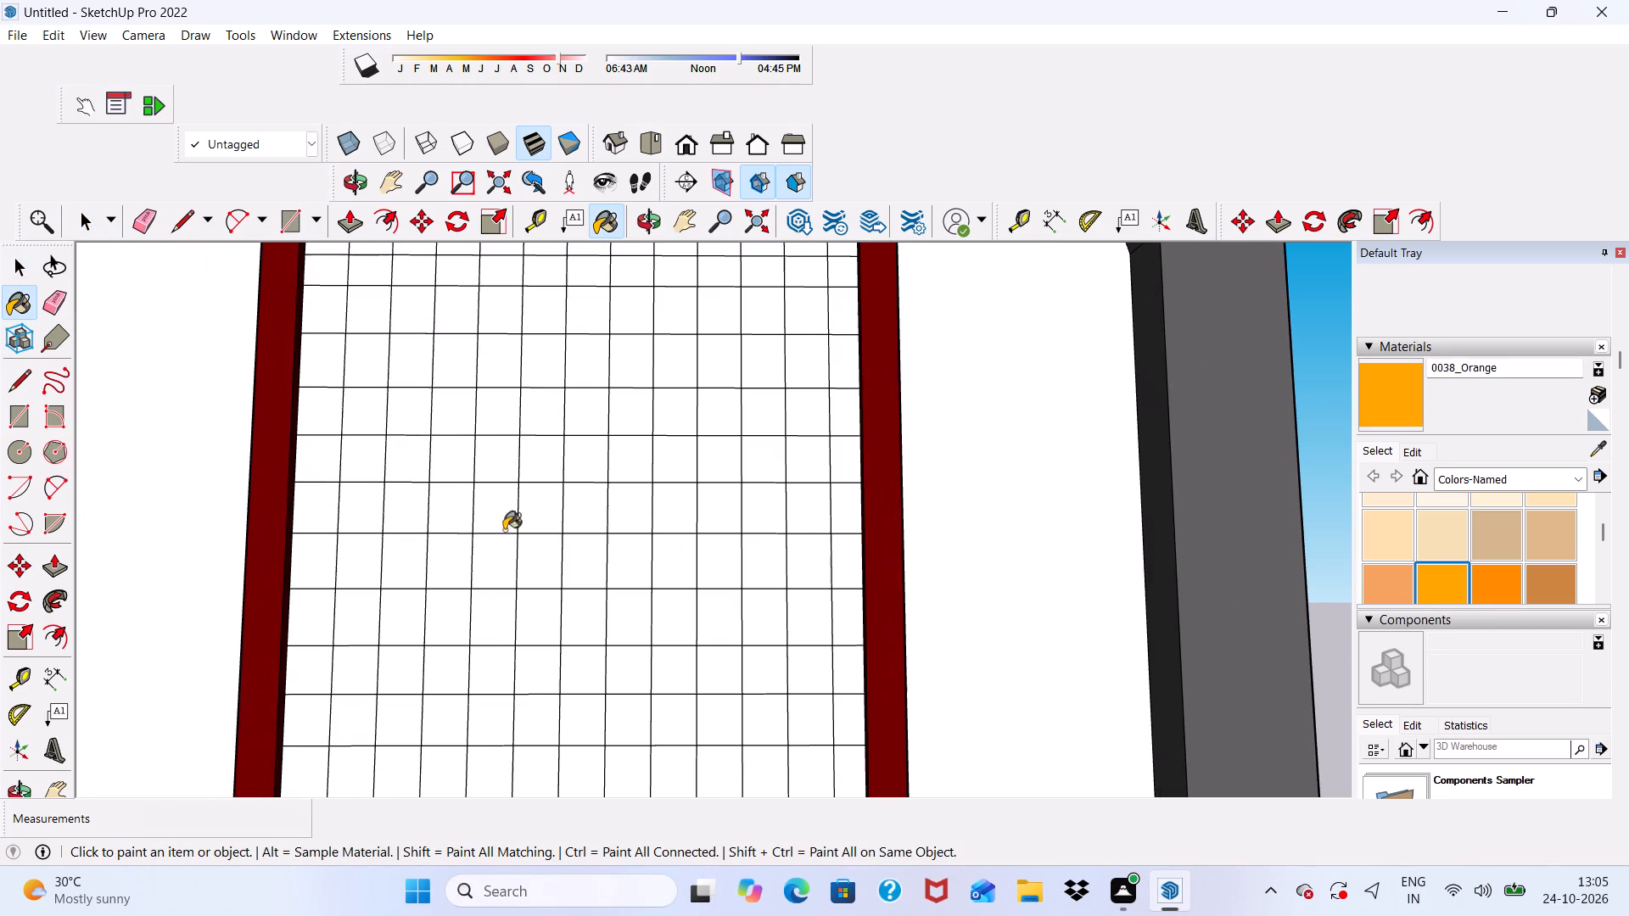
pyautogui.click(507, 515)
pyautogui.click(537, 511)
pyautogui.click(590, 510)
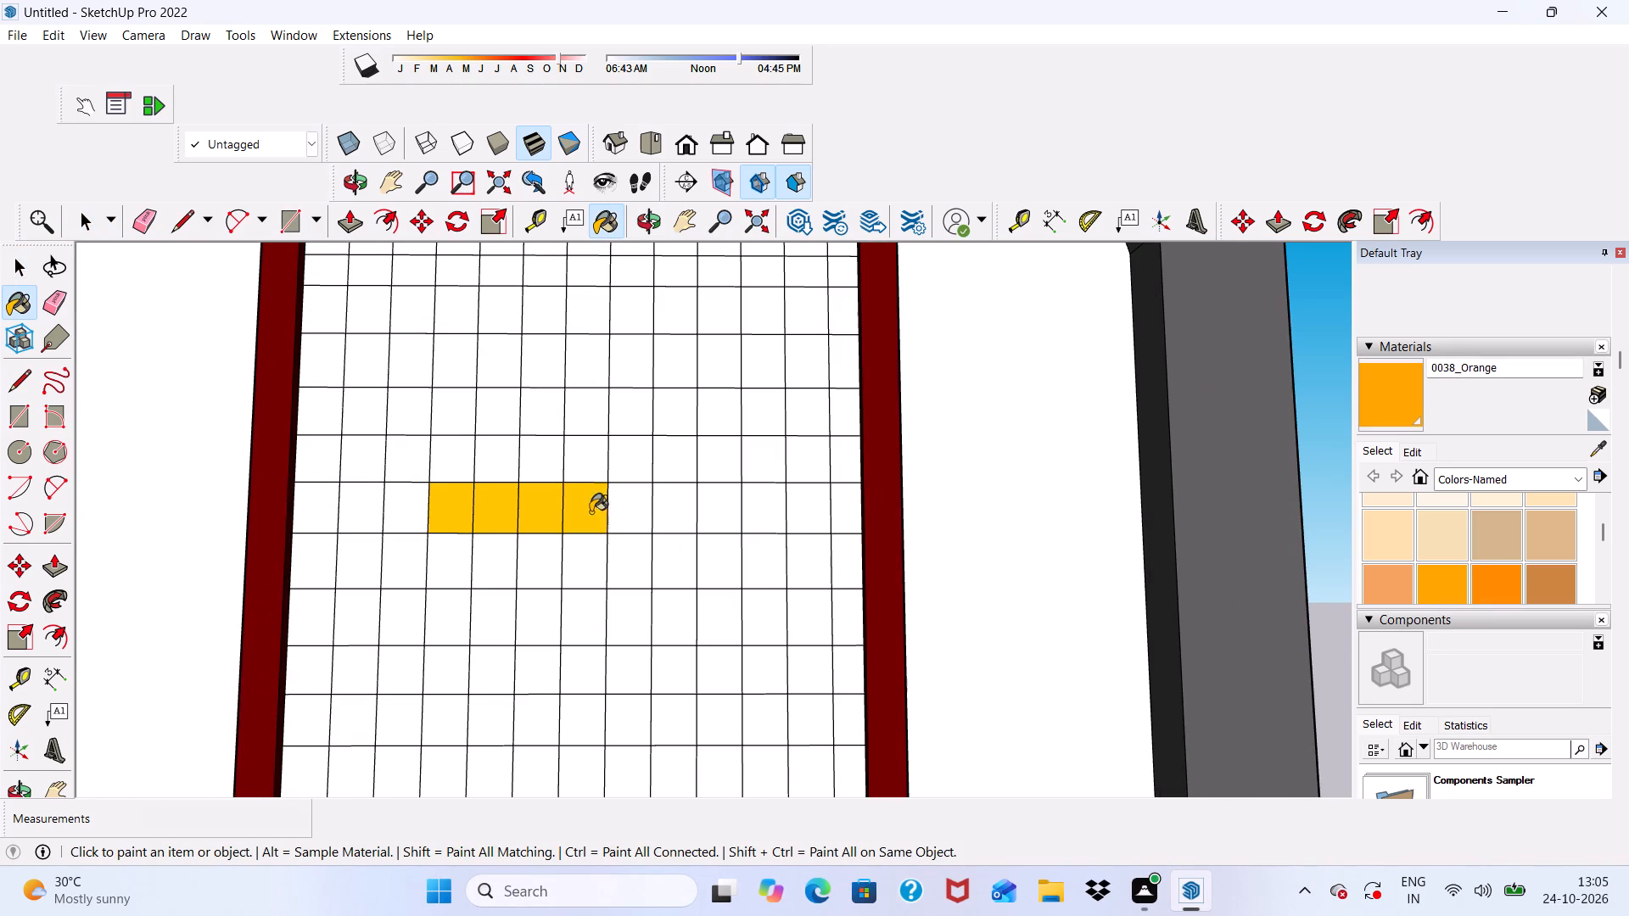
pyautogui.click(632, 518)
# Adjust the brightness of the 0038_Orange material close to its maximum.
pyautogui.scroll(-10, 651, 508)
pyautogui.scroll(4, 643, 637)
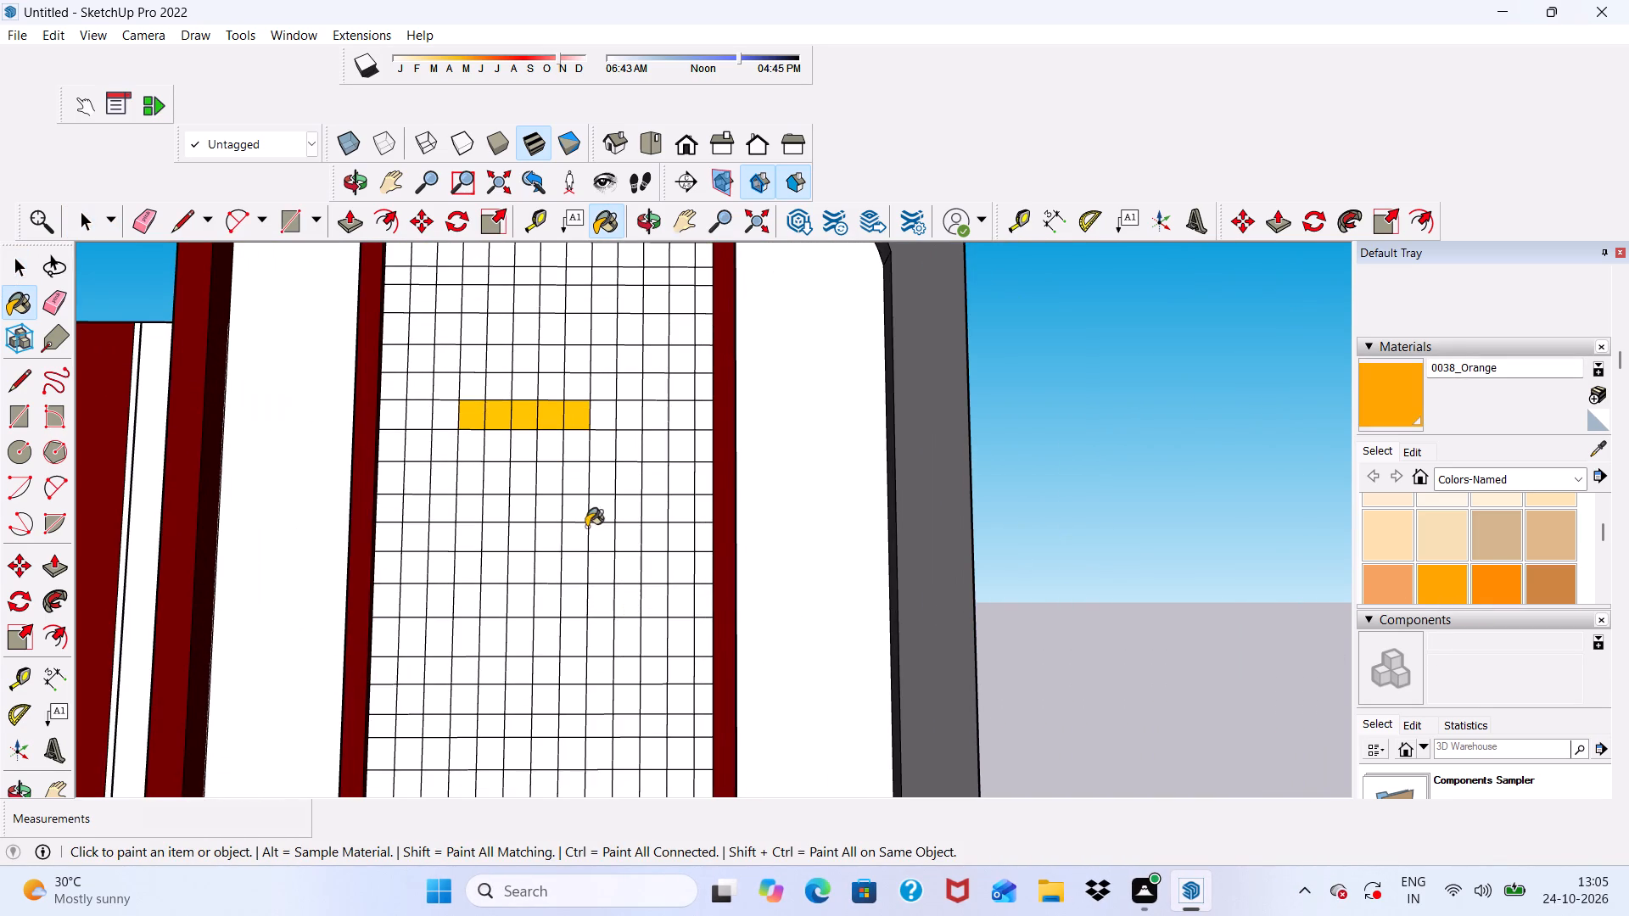
pyautogui.scroll(3, 518, 507)
pyautogui.scroll(-5, 507, 494)
pyautogui.scroll(2, 467, 710)
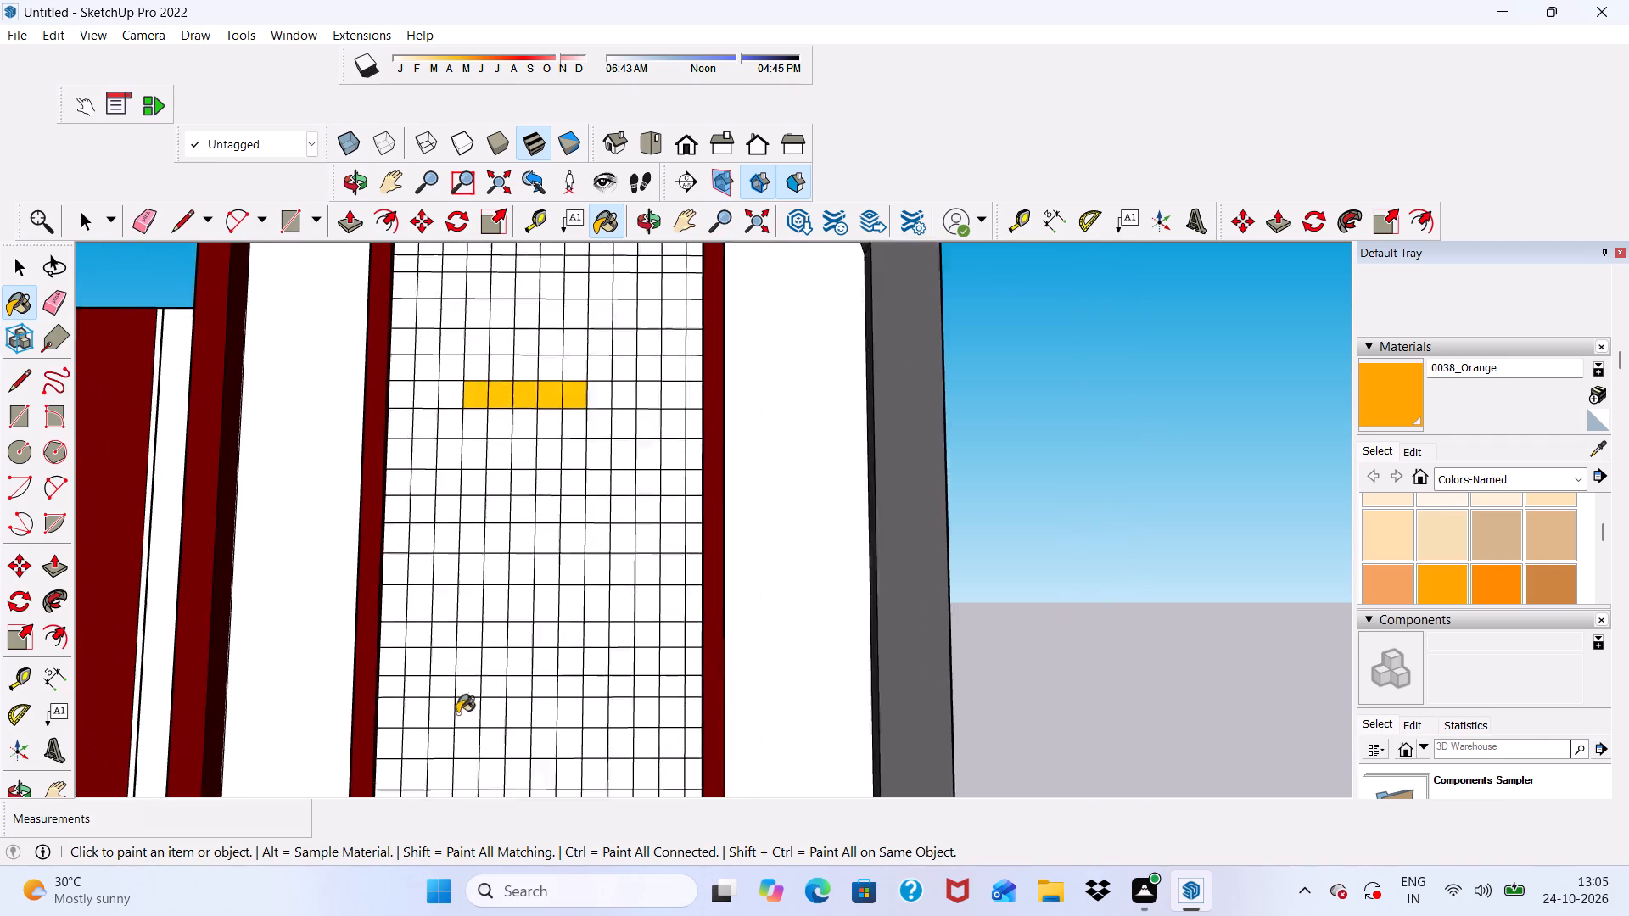
pyautogui.scroll(2, 457, 713)
pyautogui.scroll(-9, 445, 309)
pyautogui.scroll(4, 495, 761)
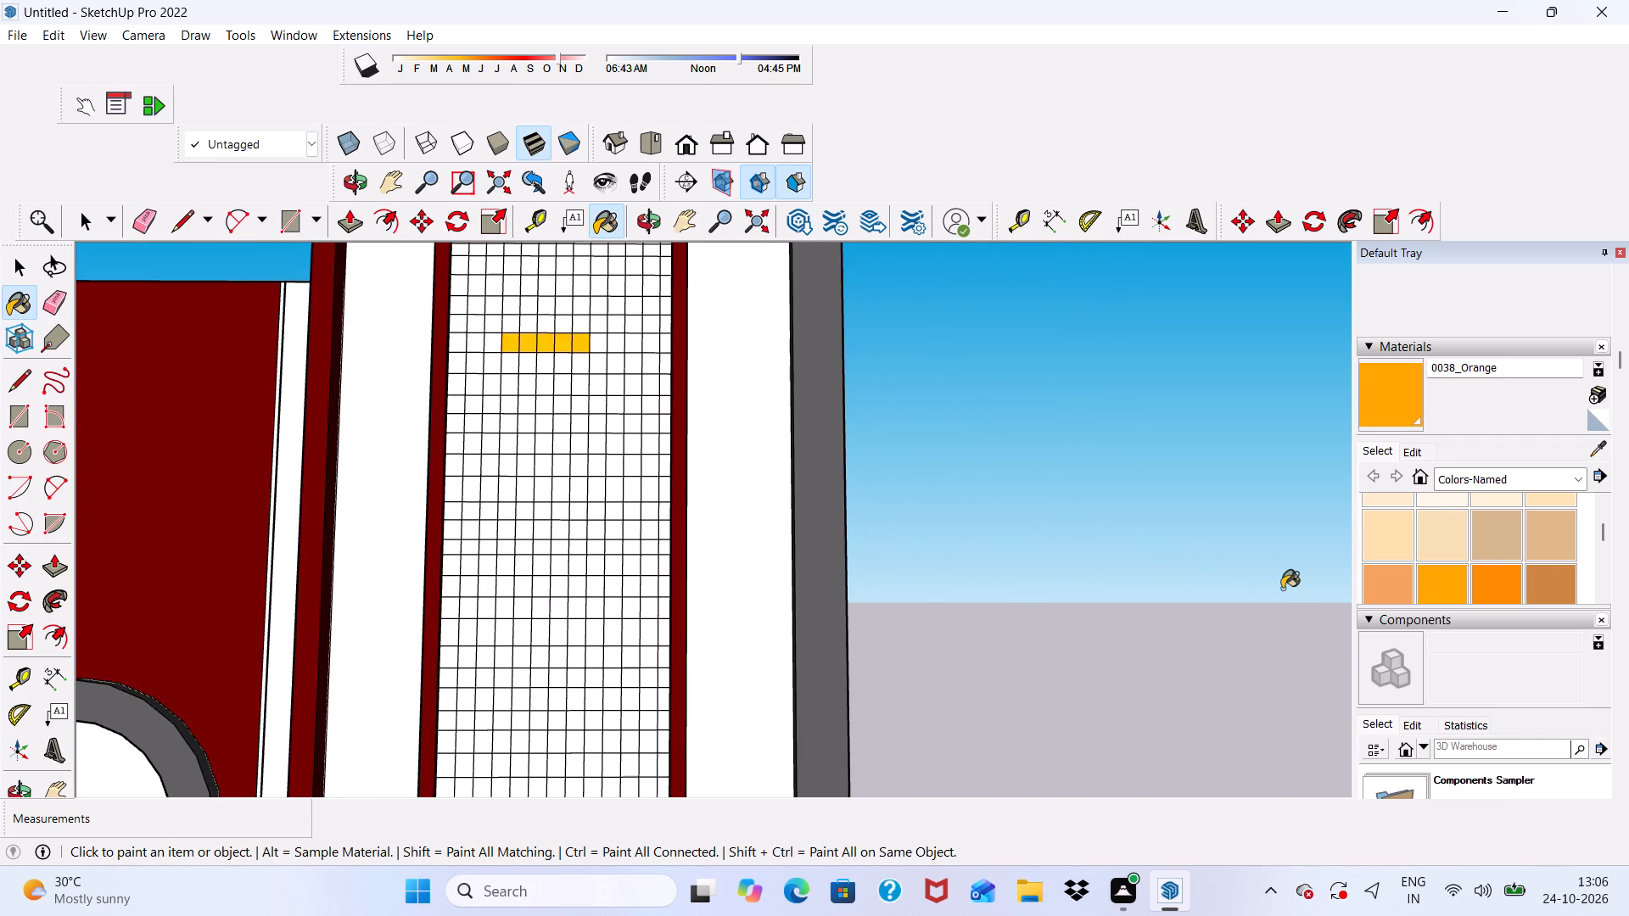
pyautogui.click(1417, 447)
pyautogui.click(1462, 525)
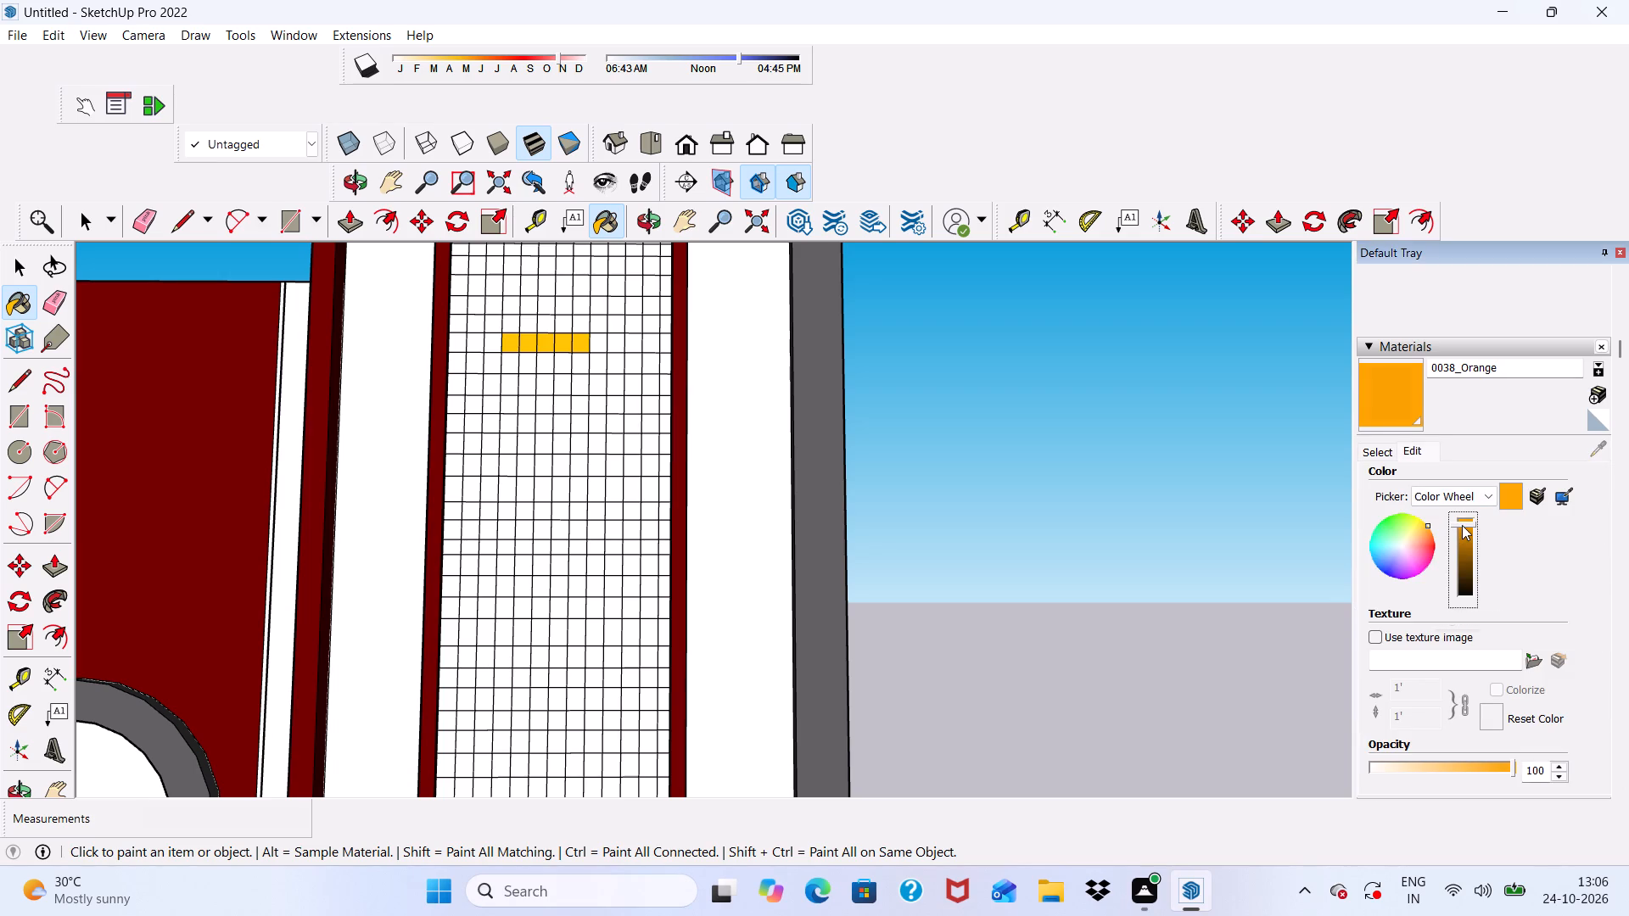
pyautogui.click(1463, 522)
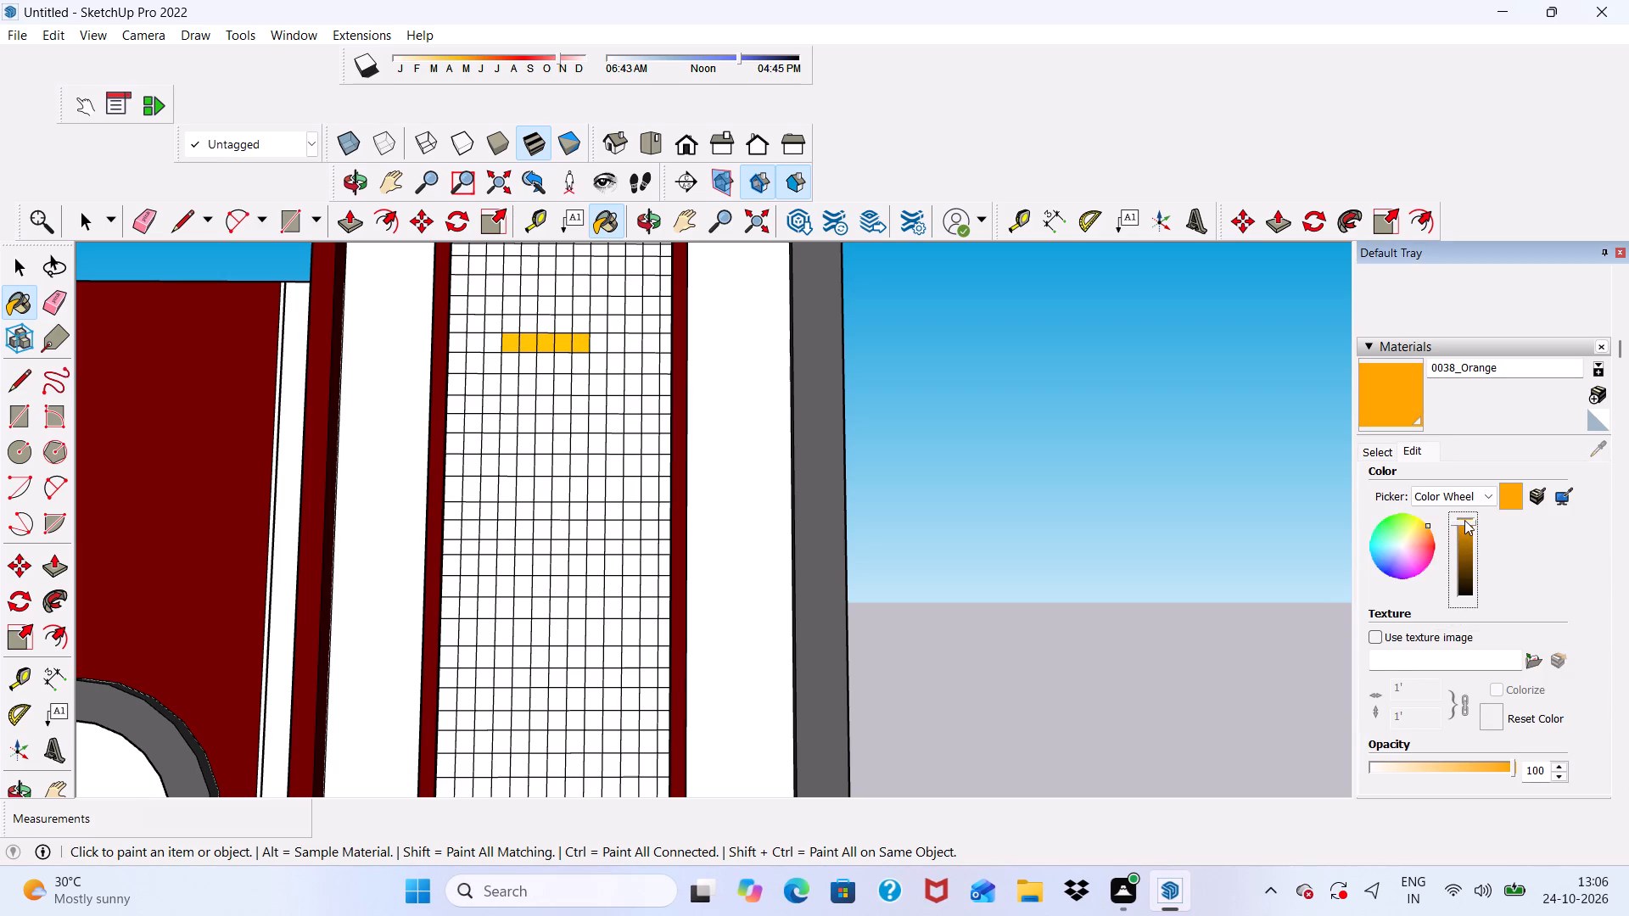
pyautogui.click(1464, 518)
# Paint the bottom three rows of cells in the grid's first three columns from the left frame side with 0038_Orange.
pyautogui.scroll(-10, 410, 521)
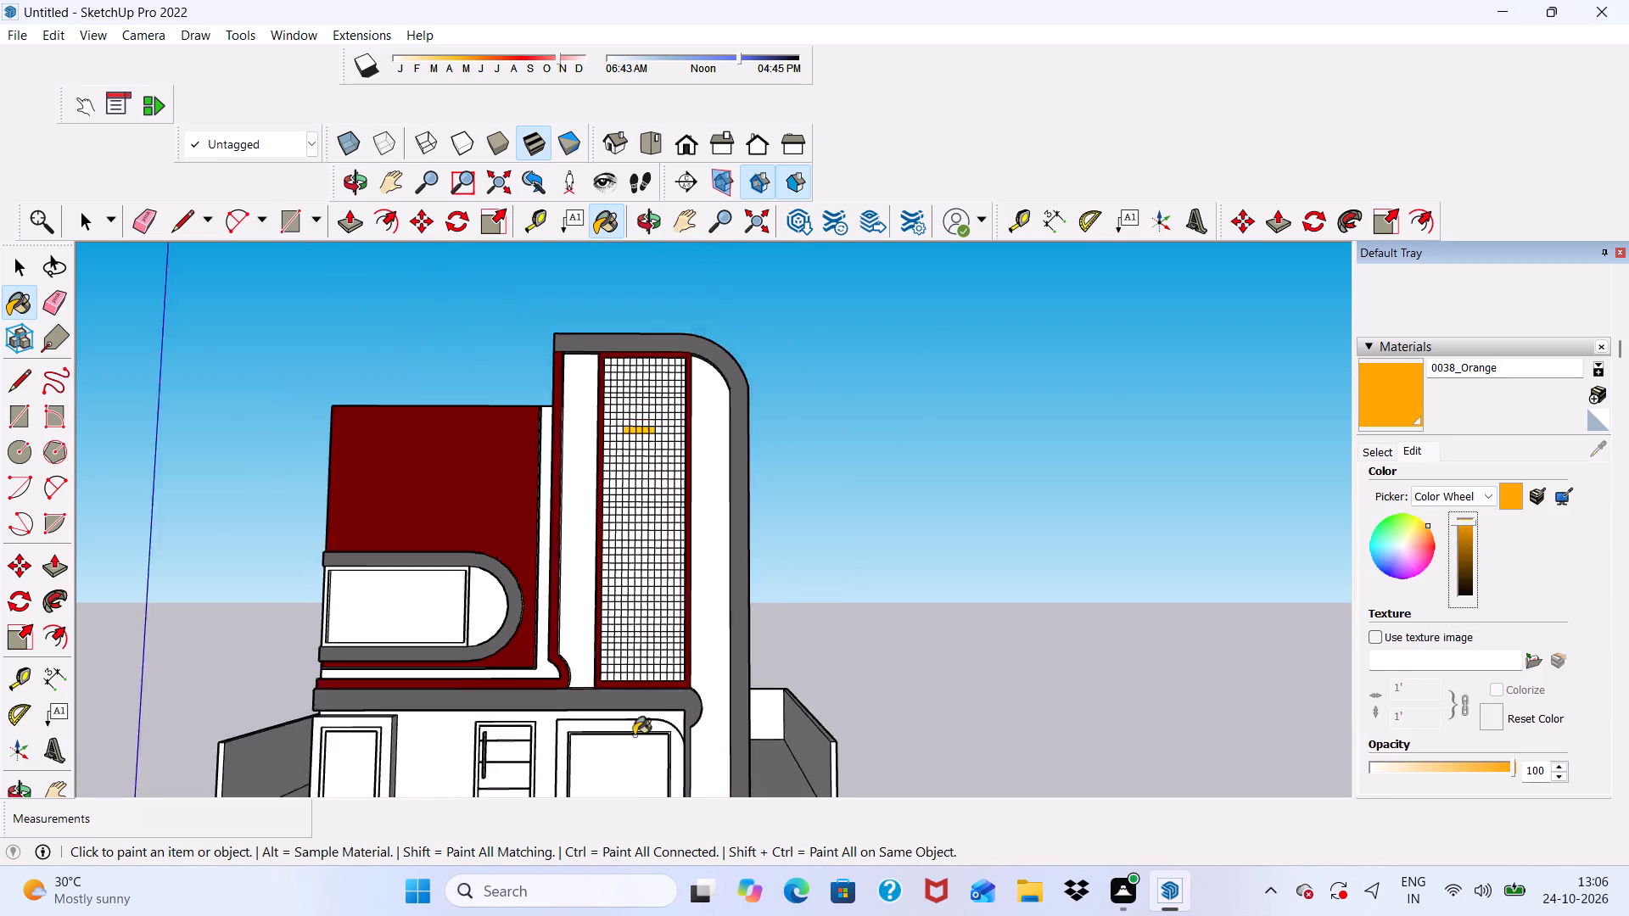
pyautogui.scroll(19, 634, 737)
pyautogui.click(552, 597)
pyautogui.click(552, 556)
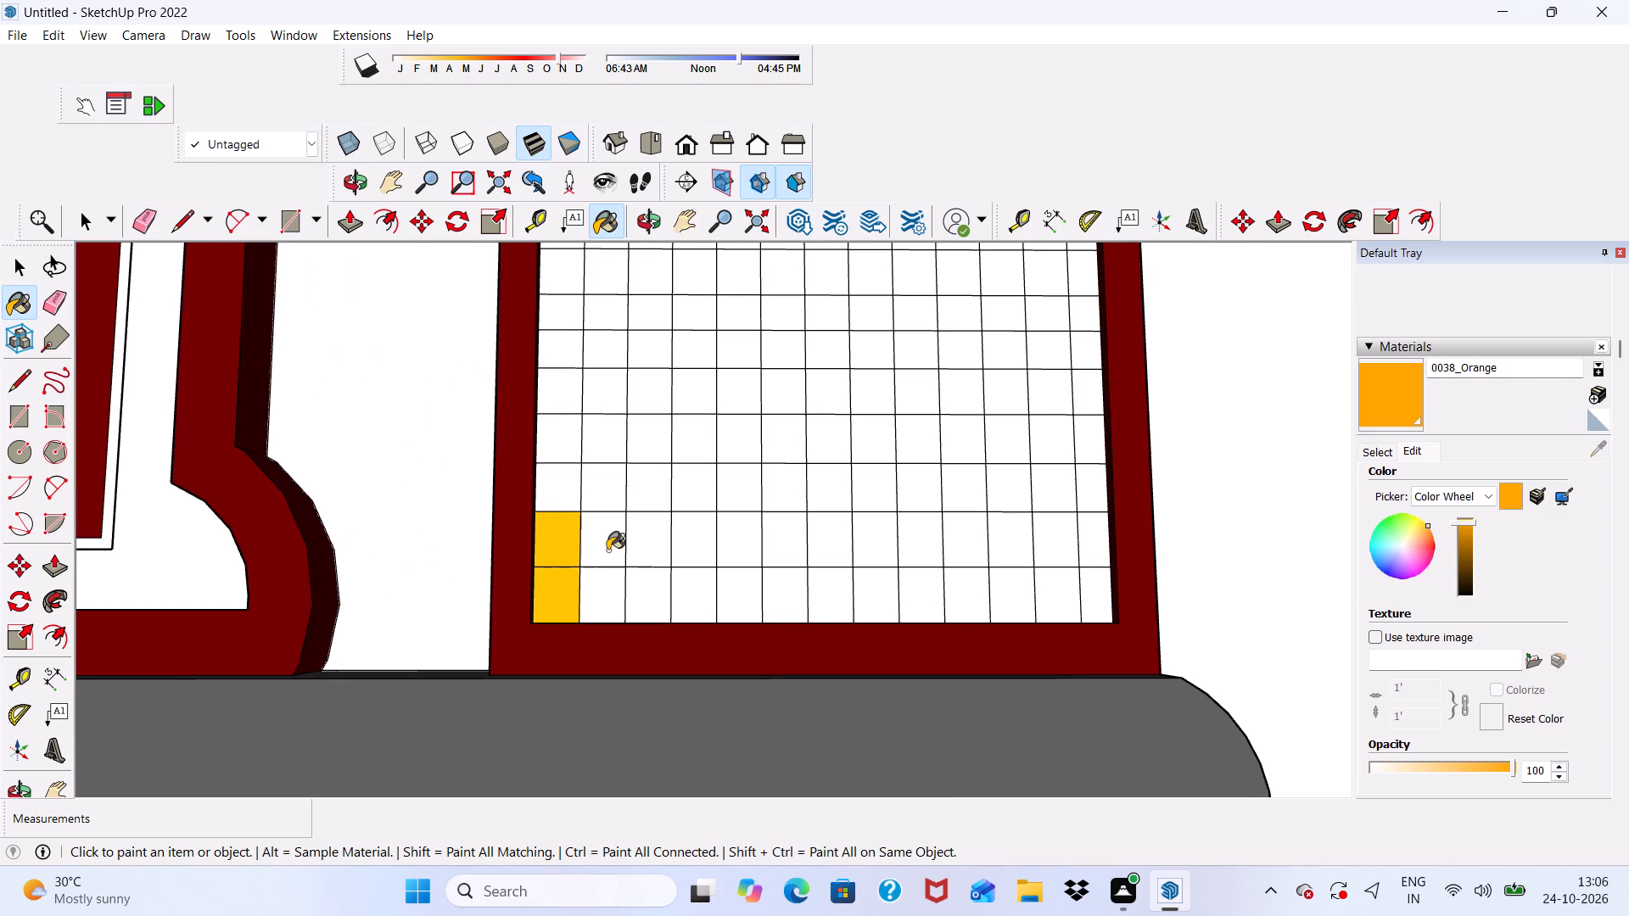
pyautogui.click(607, 550)
pyautogui.click(577, 488)
pyautogui.click(589, 482)
pyautogui.click(601, 607)
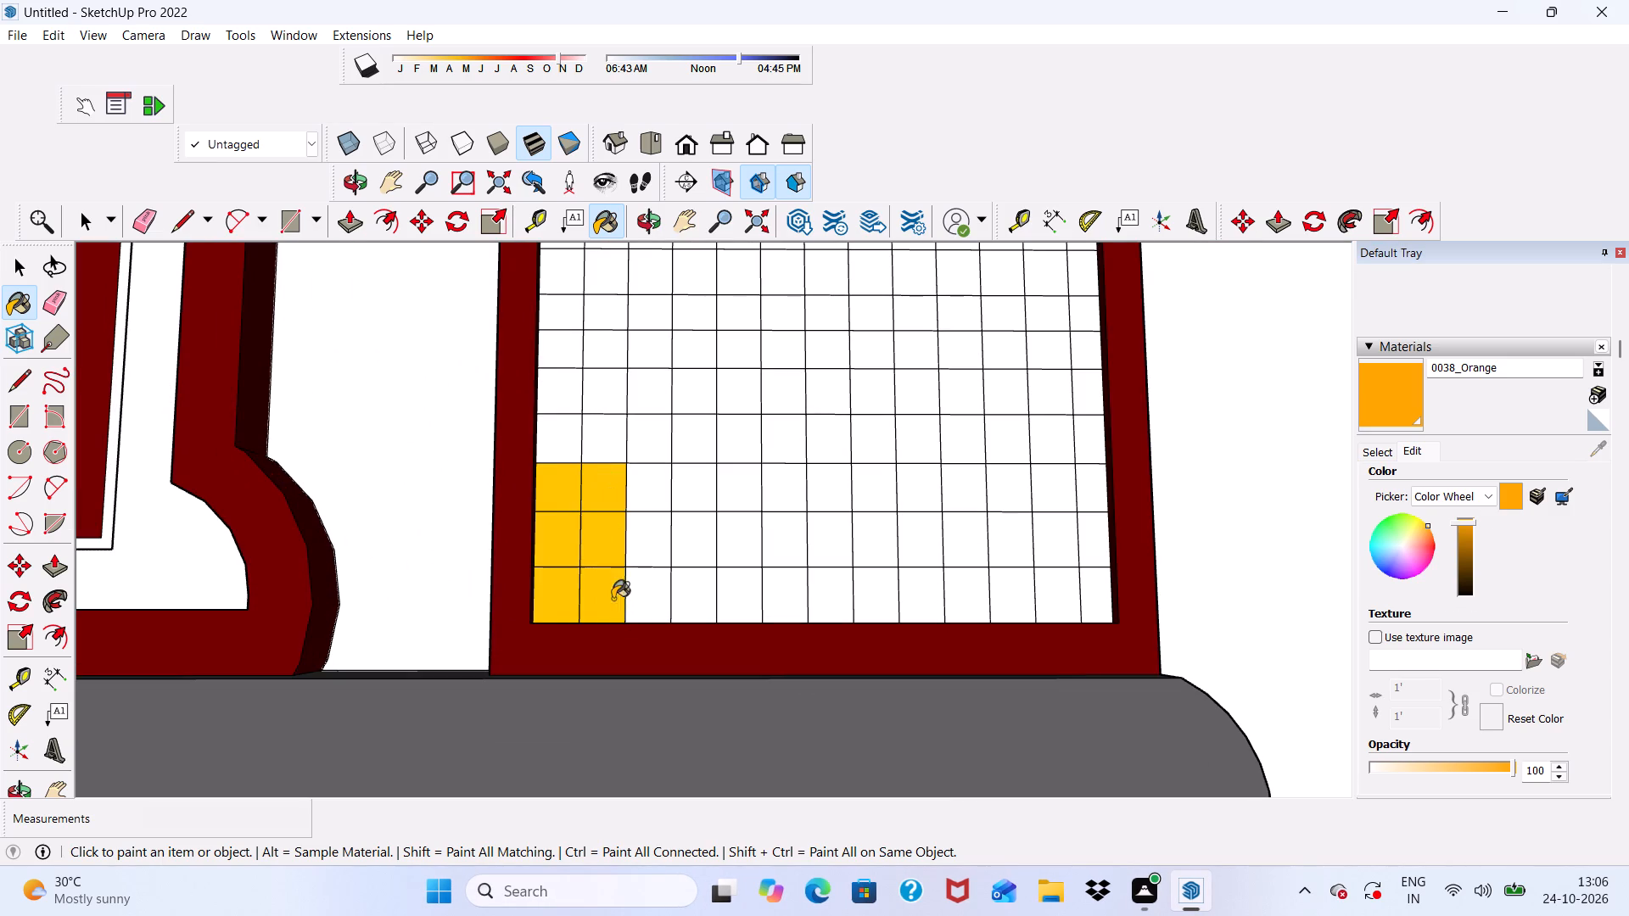
pyautogui.click(641, 594)
pyautogui.click(641, 541)
pyautogui.click(641, 489)
# Paint the bottom three rows of cells in the grid's fourth to seventh columns with 0038_Orange.
pyautogui.click(706, 495)
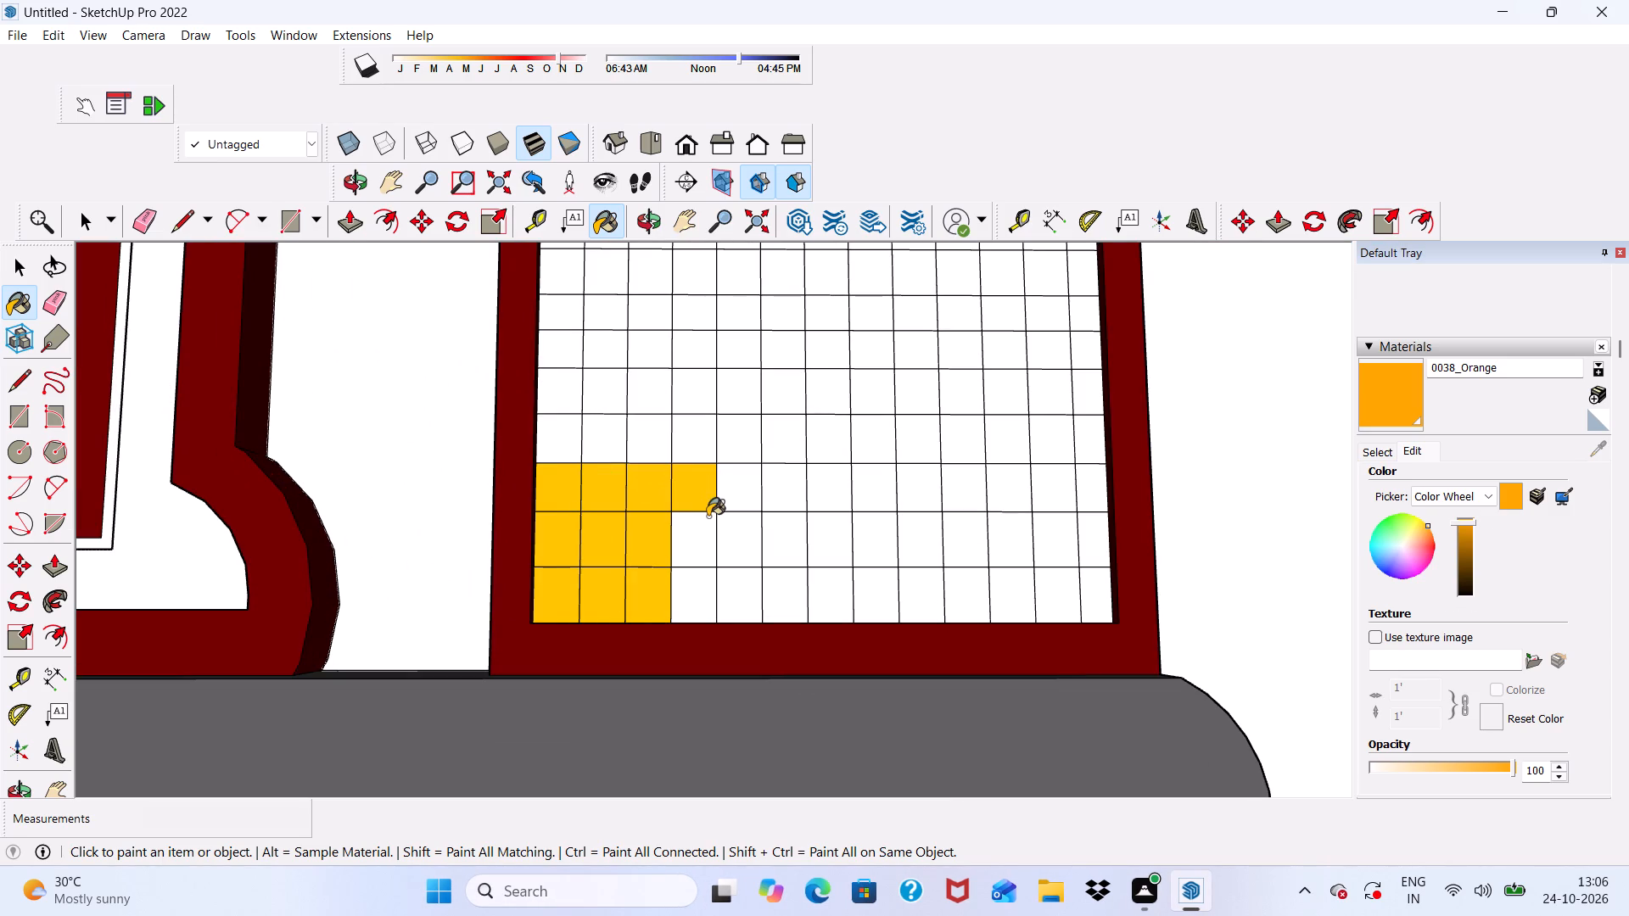
pyautogui.click(708, 530)
pyautogui.click(698, 601)
pyautogui.click(743, 602)
pyautogui.click(741, 576)
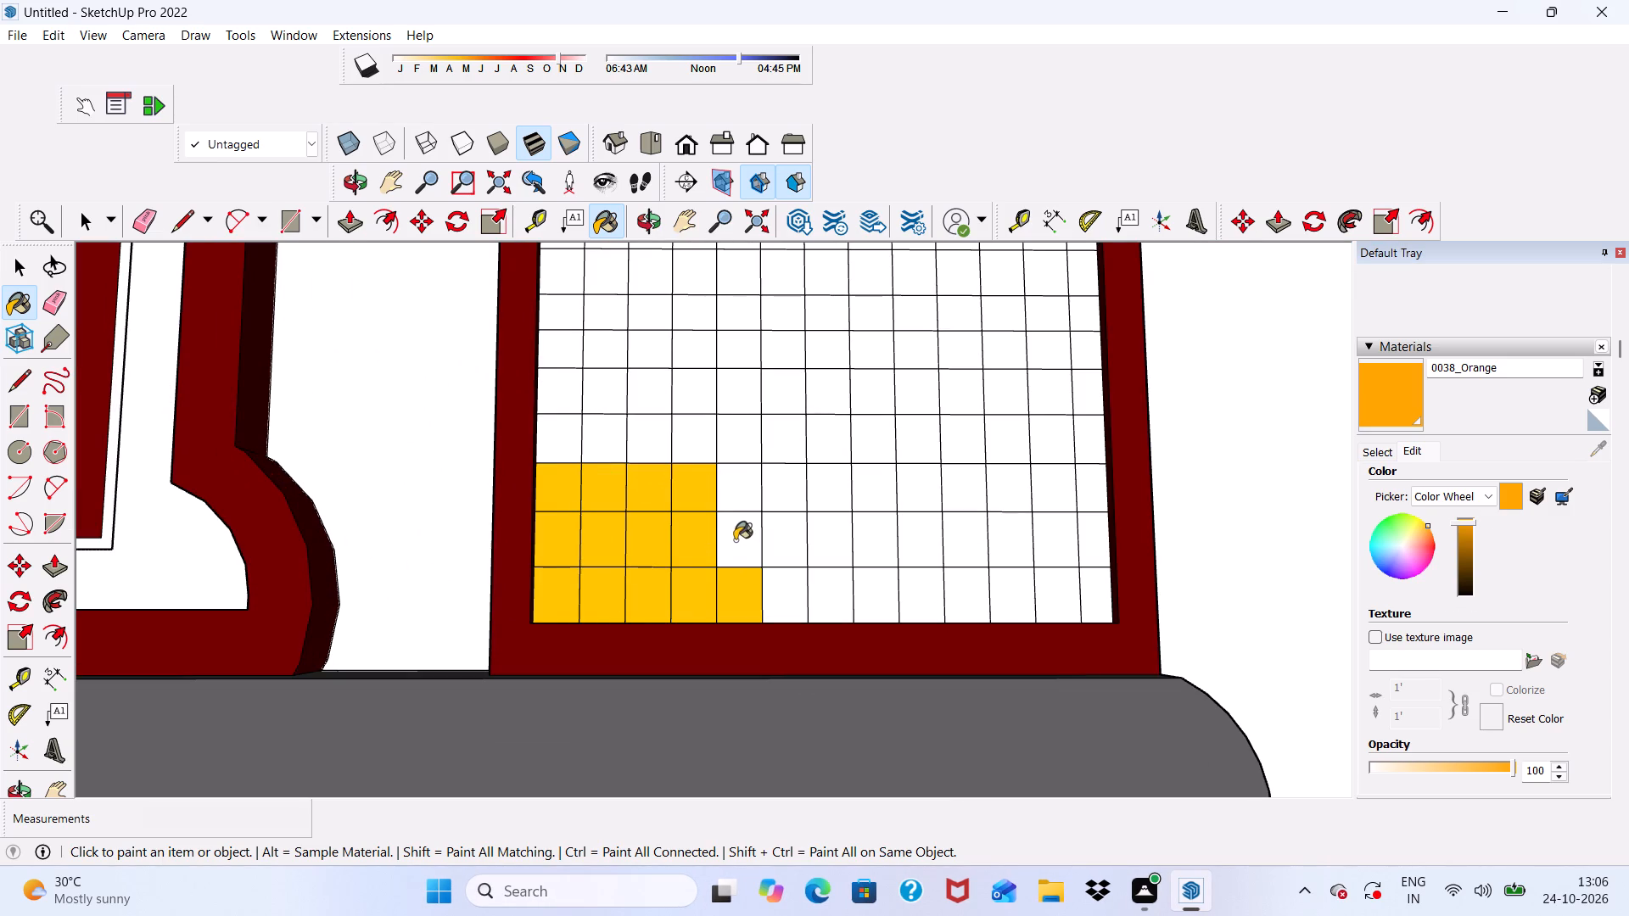
pyautogui.click(735, 540)
pyautogui.click(736, 468)
pyautogui.click(788, 483)
pyautogui.click(791, 545)
pyautogui.click(795, 605)
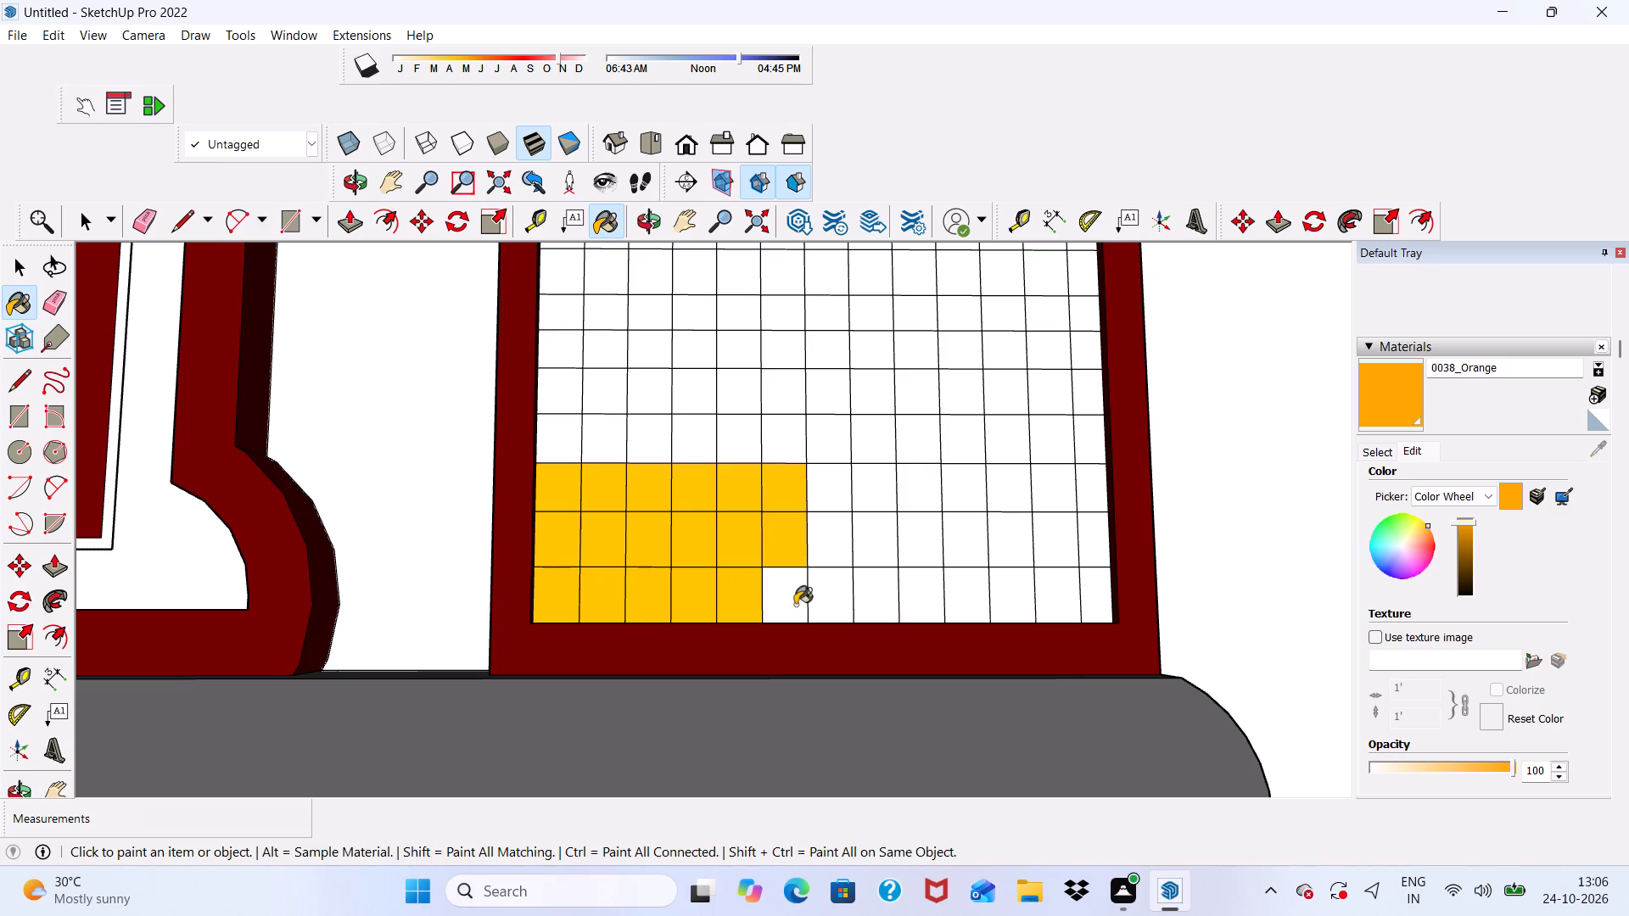
pyautogui.click(839, 593)
pyautogui.click(828, 545)
pyautogui.click(826, 499)
# Paint the bottom three rows of cells in the grid's eighth to tenth columns with 0038_Orange.
pyautogui.click(883, 499)
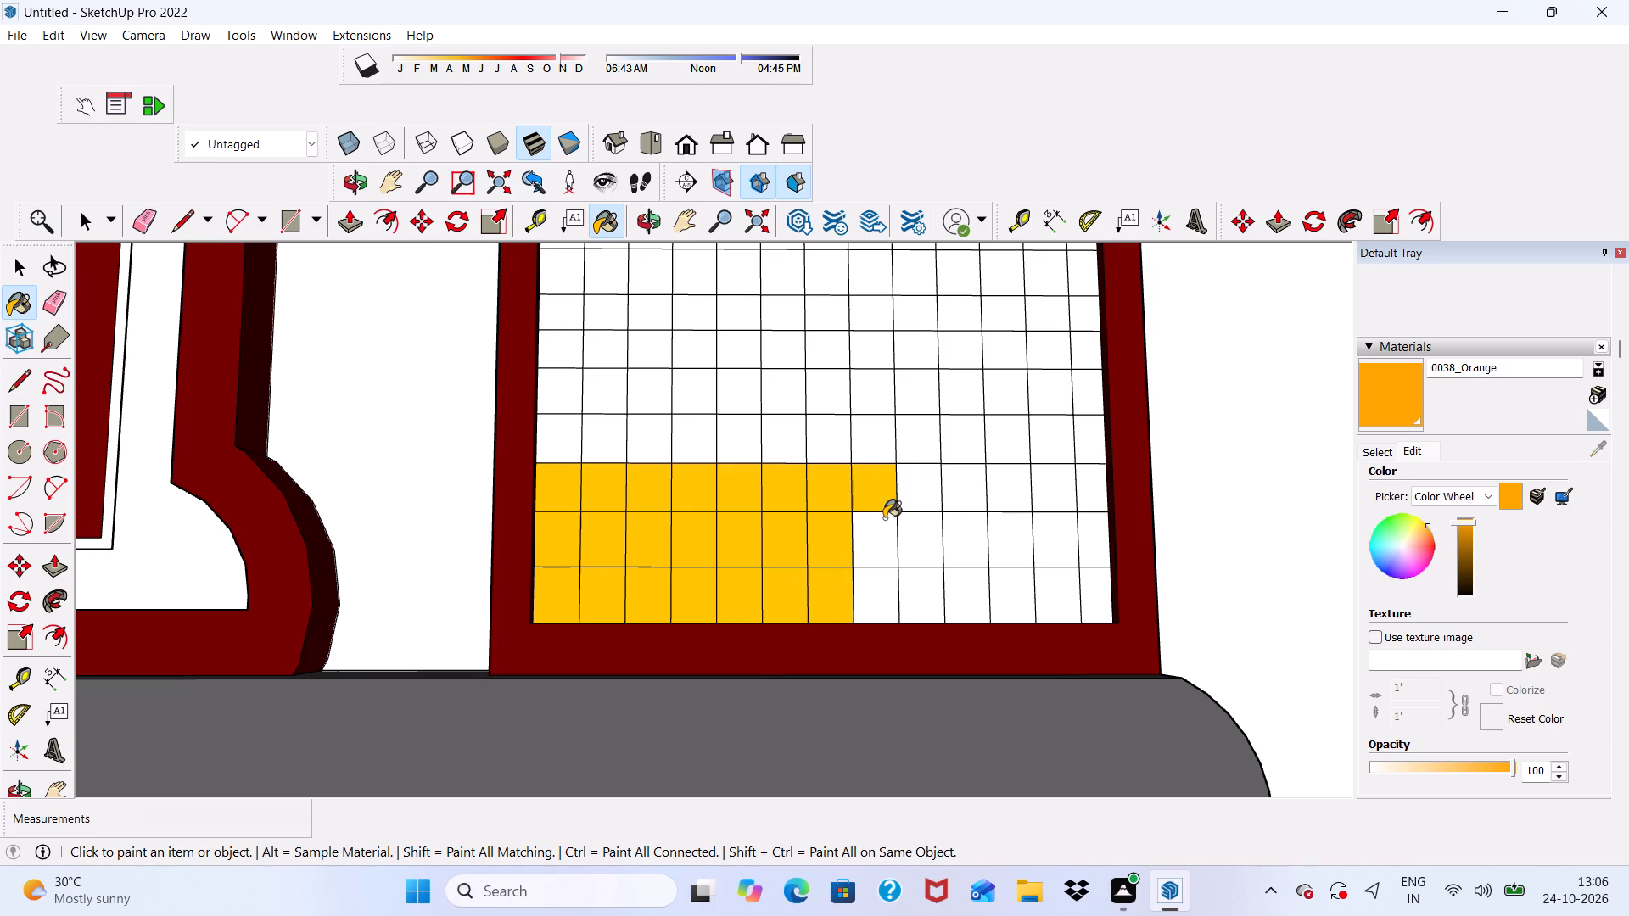
pyautogui.click(882, 534)
pyautogui.click(872, 612)
pyautogui.click(924, 597)
pyautogui.click(921, 559)
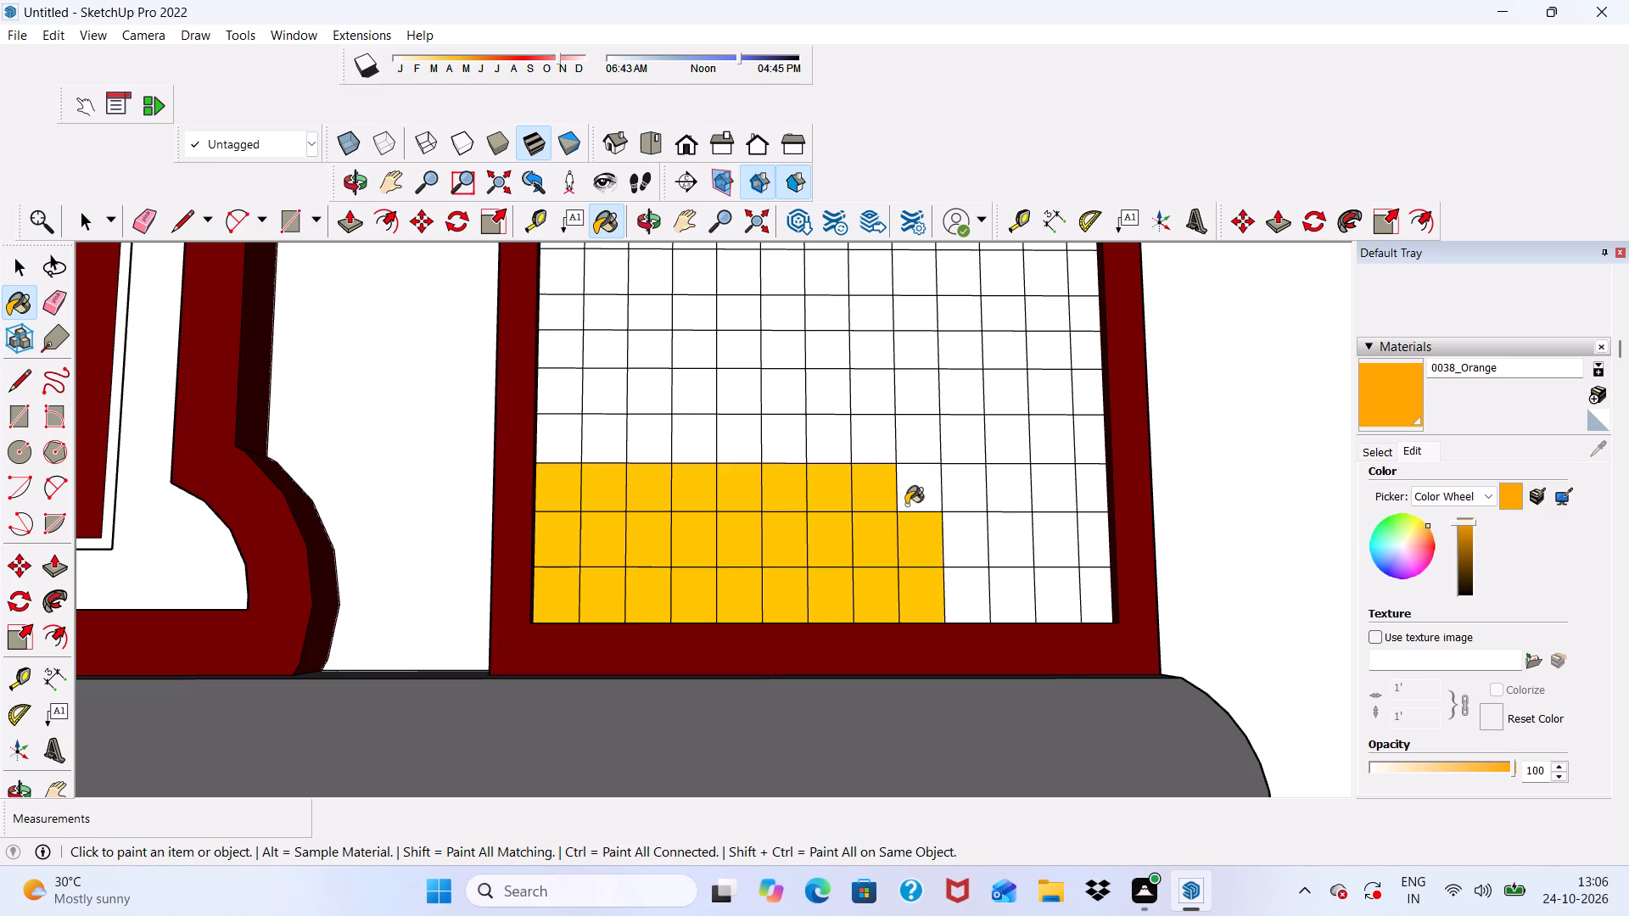
pyautogui.click(905, 499)
pyautogui.click(966, 489)
pyautogui.click(973, 538)
pyautogui.click(973, 613)
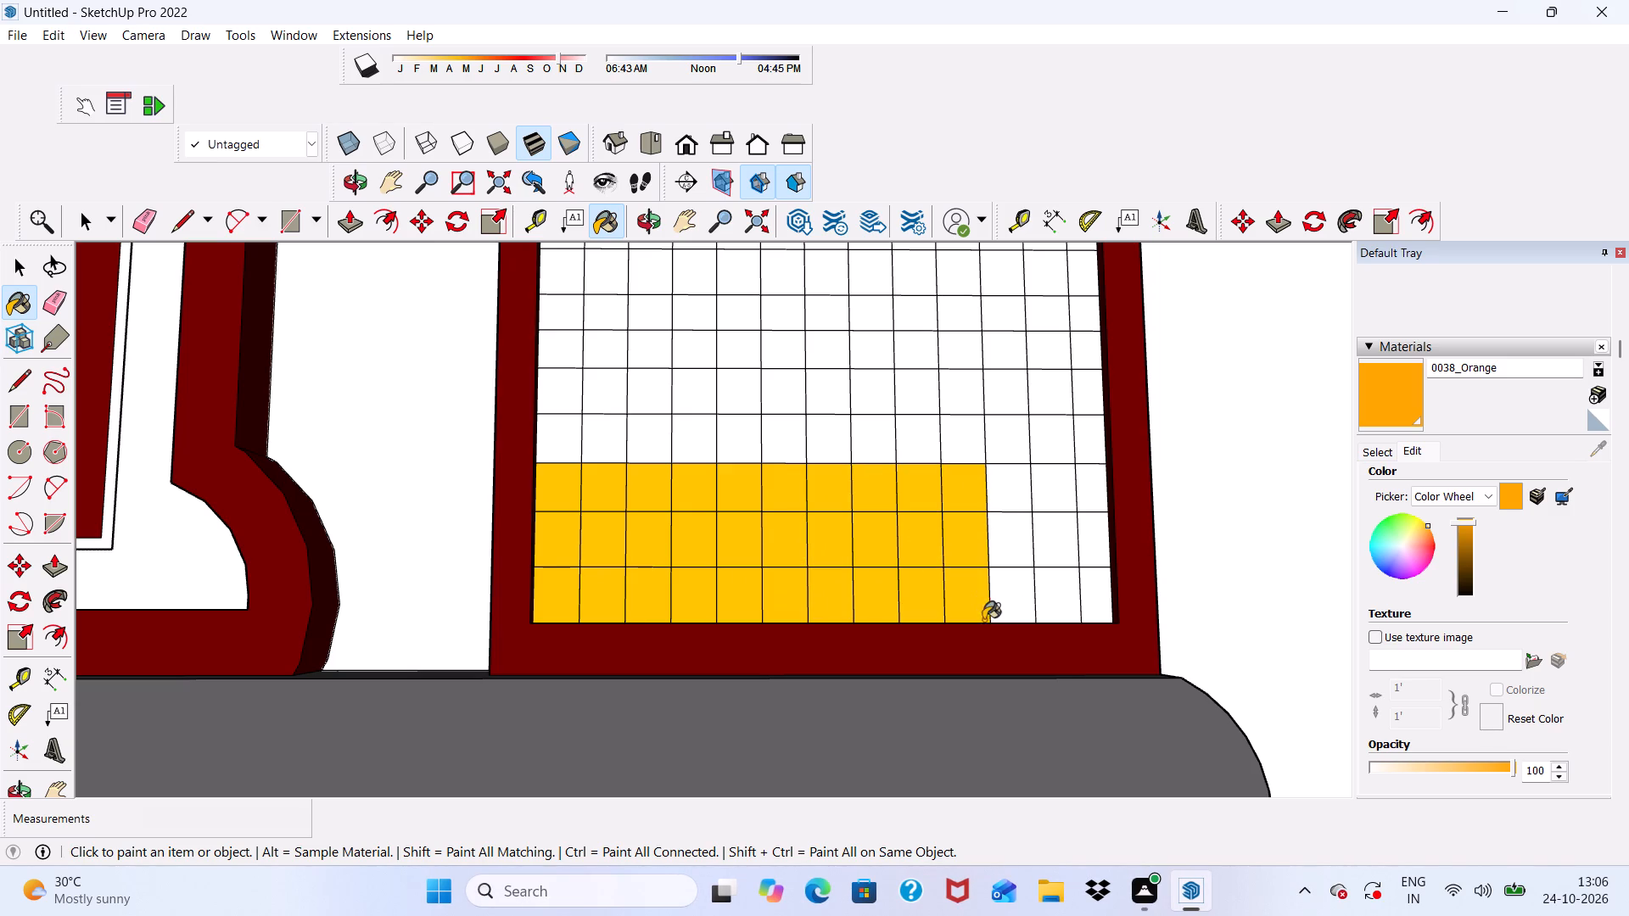
# Paint the bottom three rows of cells in the grid's last three columns with 0038_Orange.
pyautogui.click(1011, 619)
pyautogui.click(1012, 559)
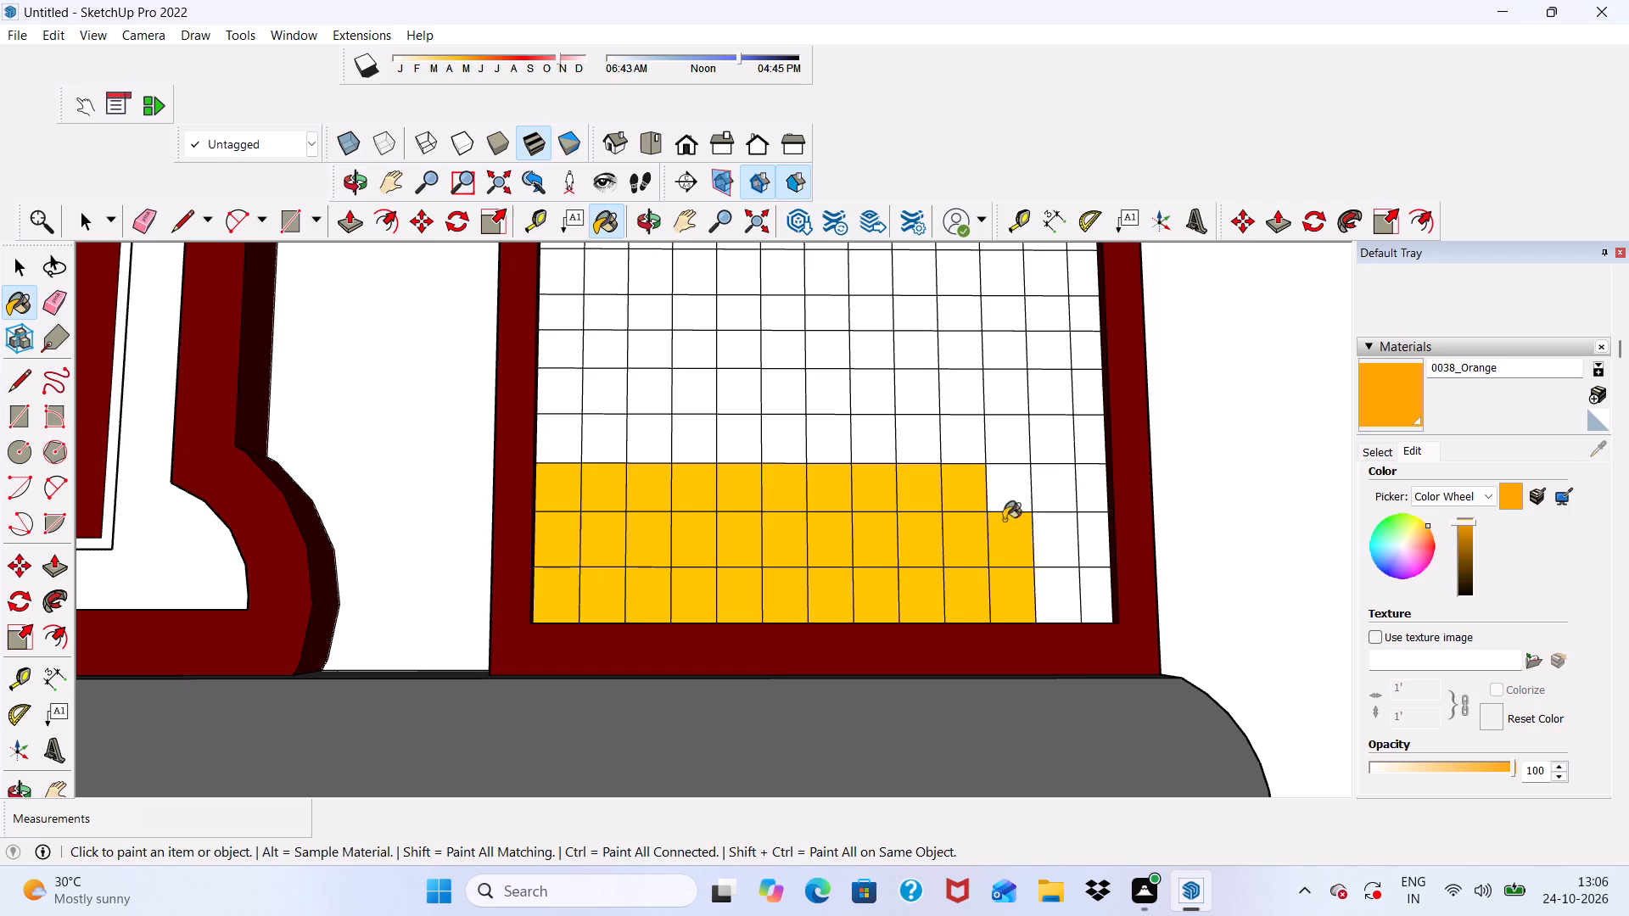
pyautogui.click(994, 483)
pyautogui.click(1039, 489)
pyautogui.click(1055, 549)
pyautogui.click(1062, 611)
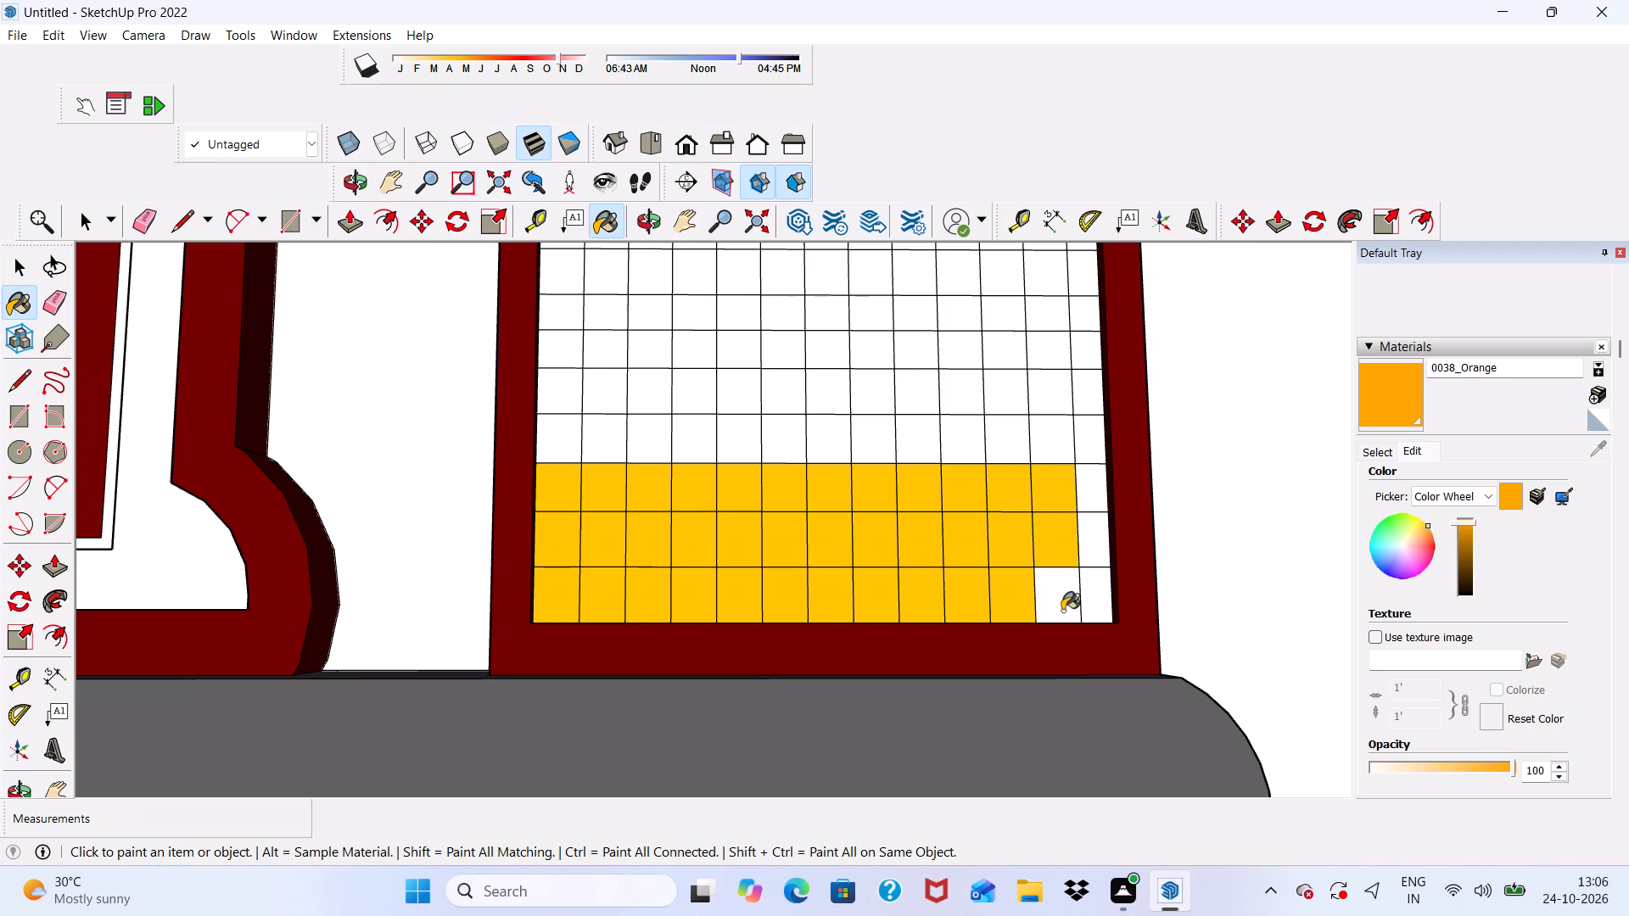
pyautogui.click(1084, 604)
pyautogui.click(1087, 553)
pyautogui.moveTo(1087, 520); pyautogui.dragTo(1087, 512)
pyautogui.moveTo(1087, 512); pyautogui.dragTo(1085, 501)
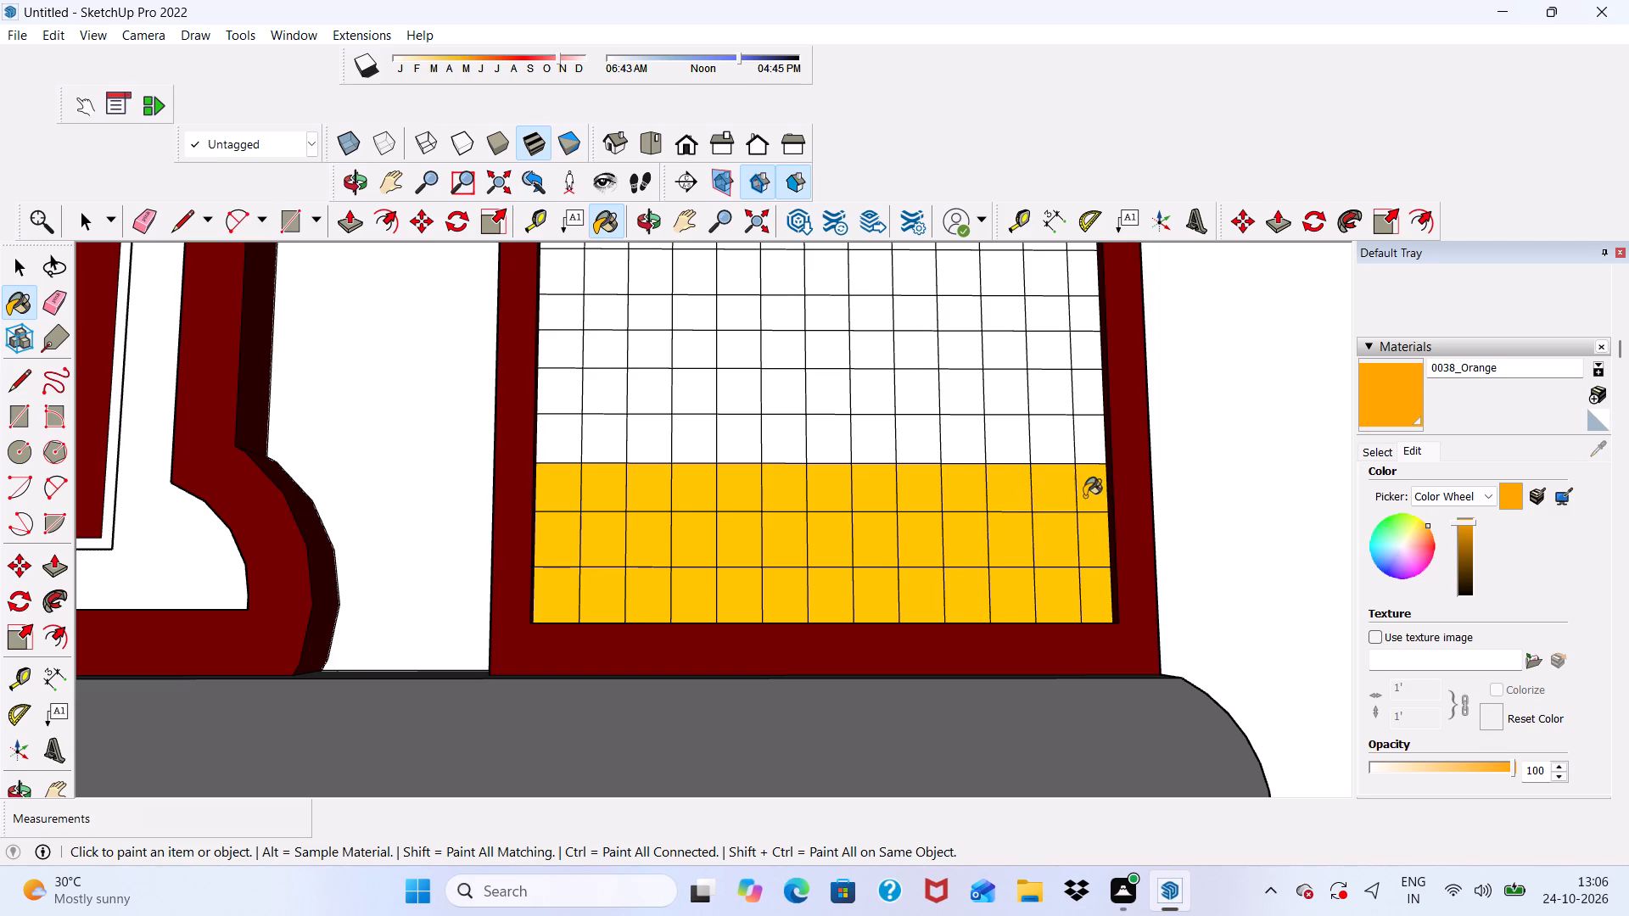
# Paint all cells of the grid's fourth row from the bottom with 0038_Orange.
pyautogui.click(1078, 437)
pyautogui.moveTo(1045, 430); pyautogui.dragTo(1038, 430)
pyautogui.moveTo(1014, 433); pyautogui.dragTo(1002, 435)
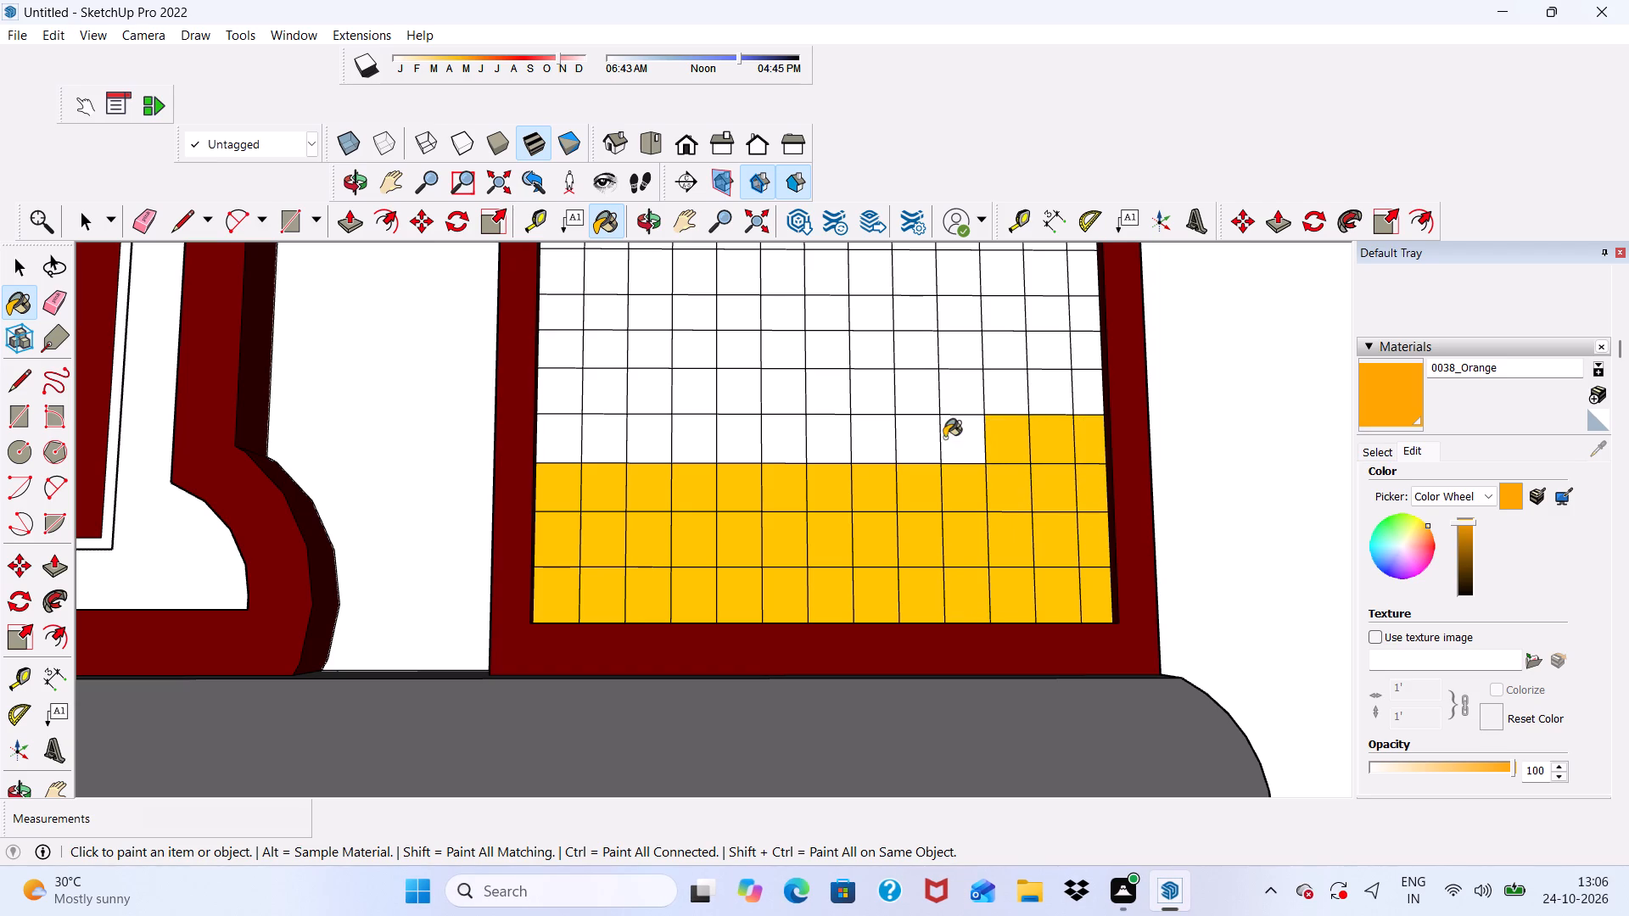
pyautogui.click(944, 438)
pyautogui.click(915, 440)
pyautogui.click(878, 440)
pyautogui.click(826, 444)
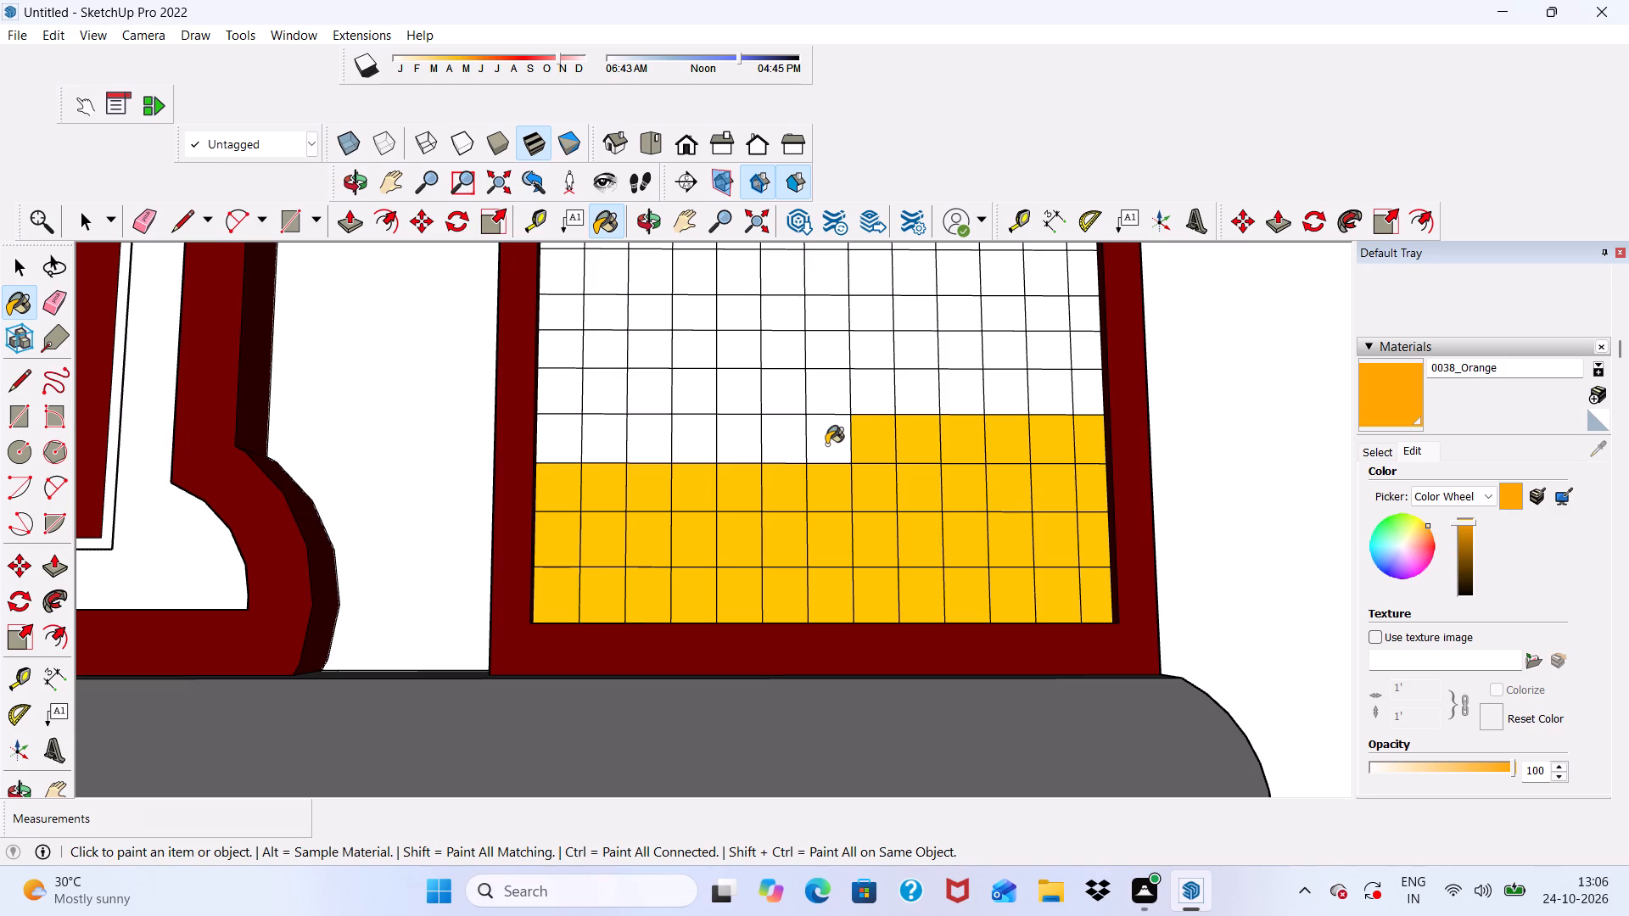
pyautogui.click(799, 442)
pyautogui.click(742, 448)
pyautogui.click(690, 449)
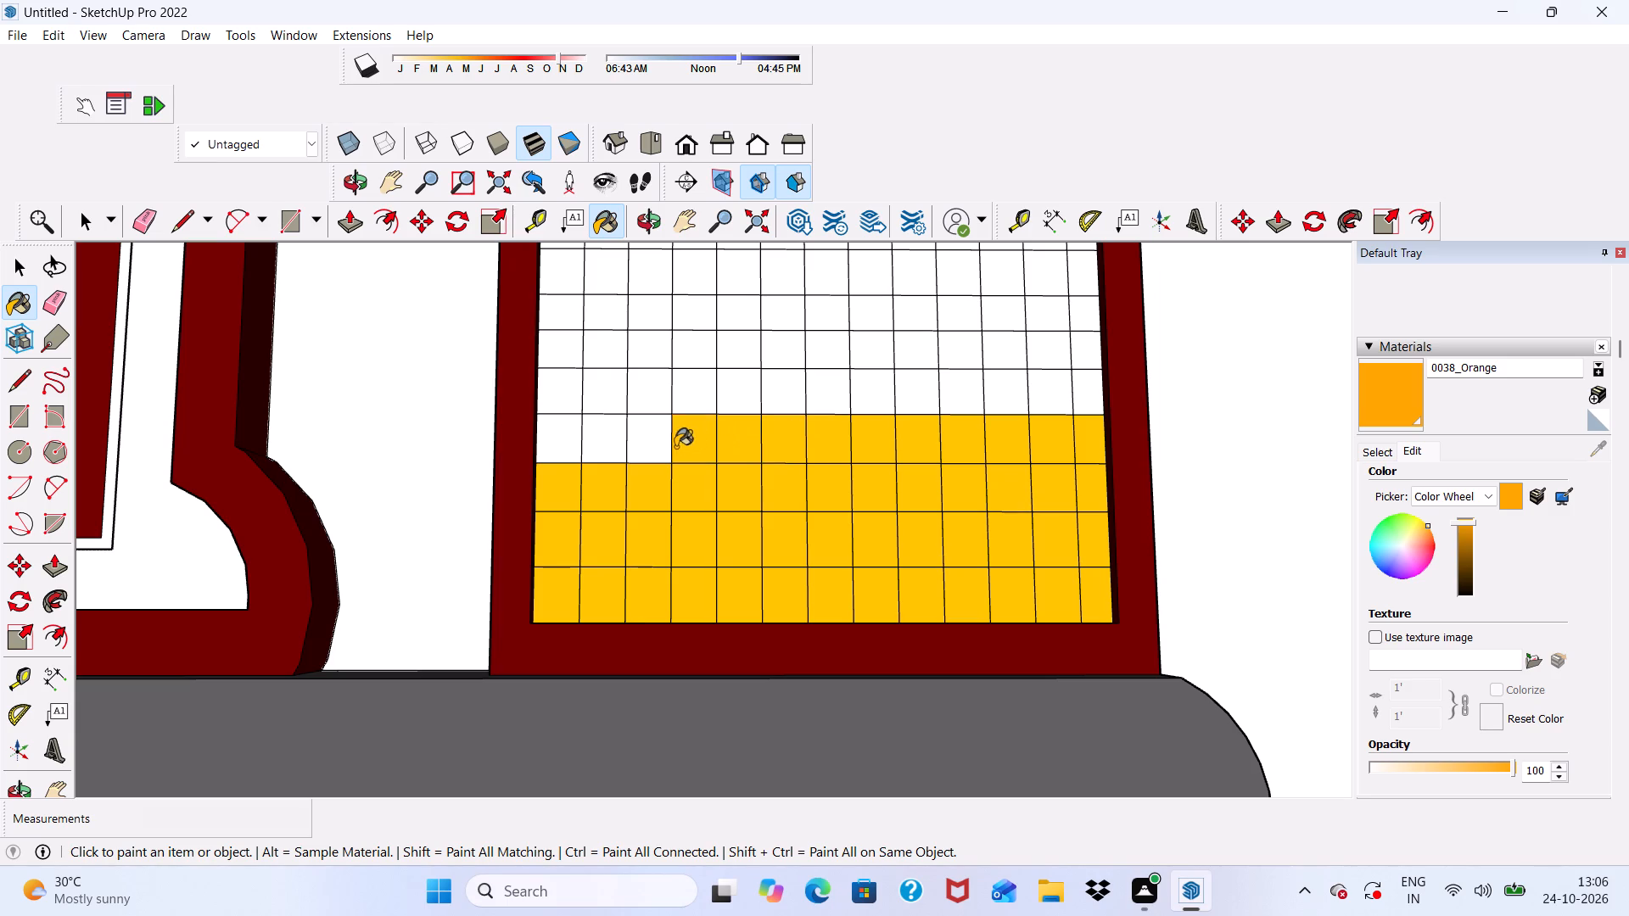
pyautogui.click(653, 447)
pyautogui.click(608, 445)
pyautogui.click(557, 444)
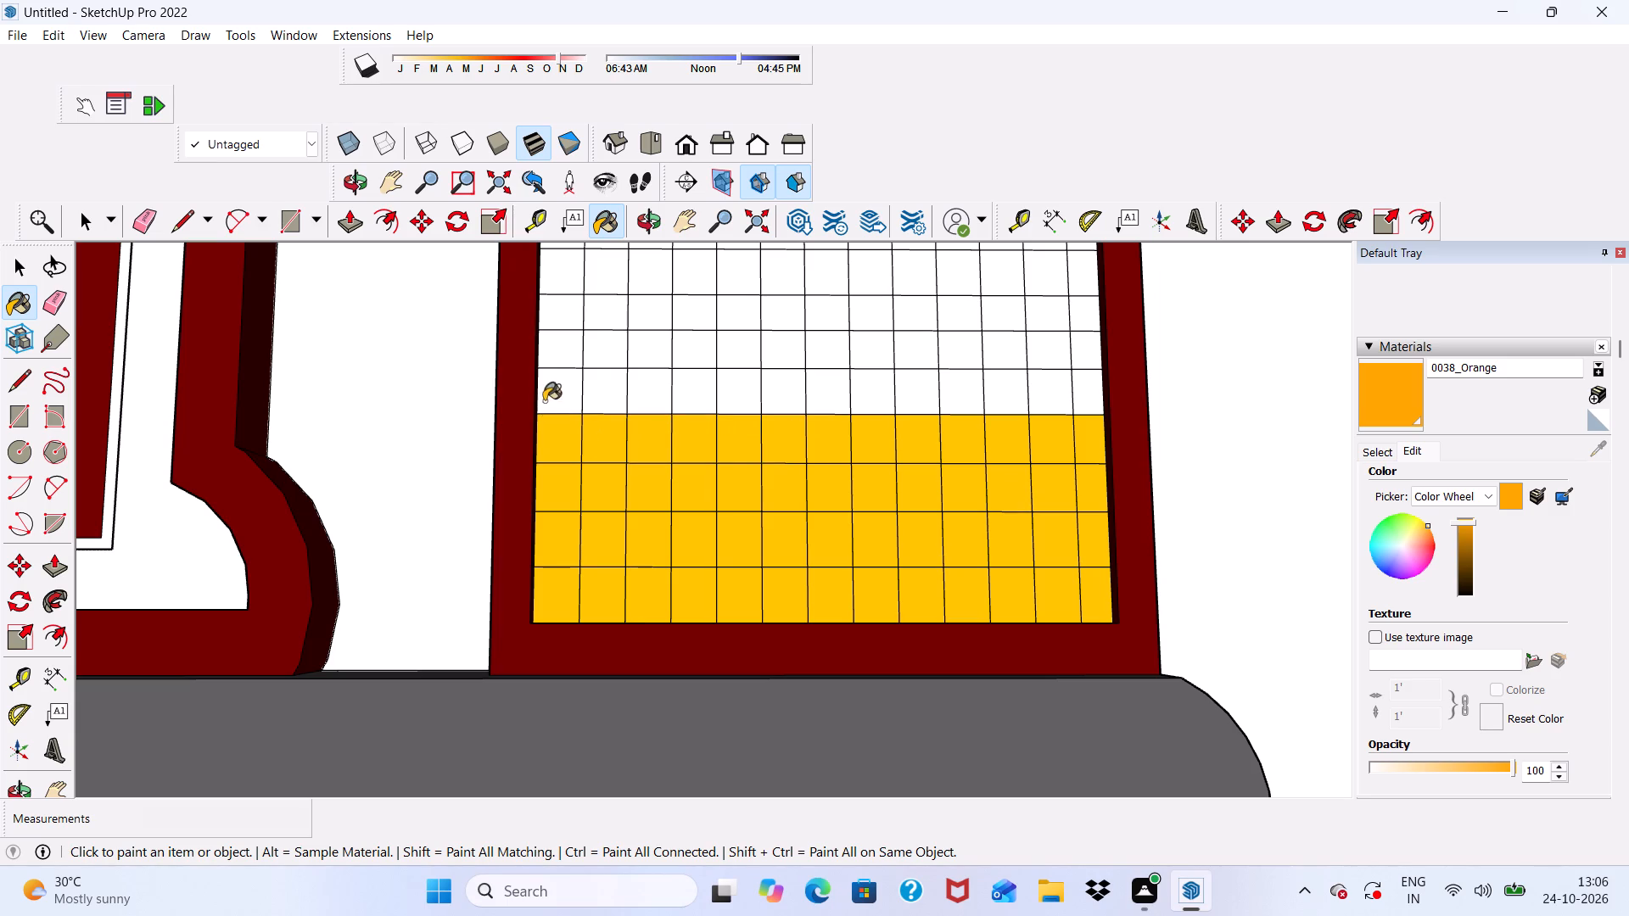
# Paint all cells of the grid's fifth row from the bottom with 0038_Orange.
pyautogui.click(545, 398)
pyautogui.click(600, 400)
pyautogui.click(648, 390)
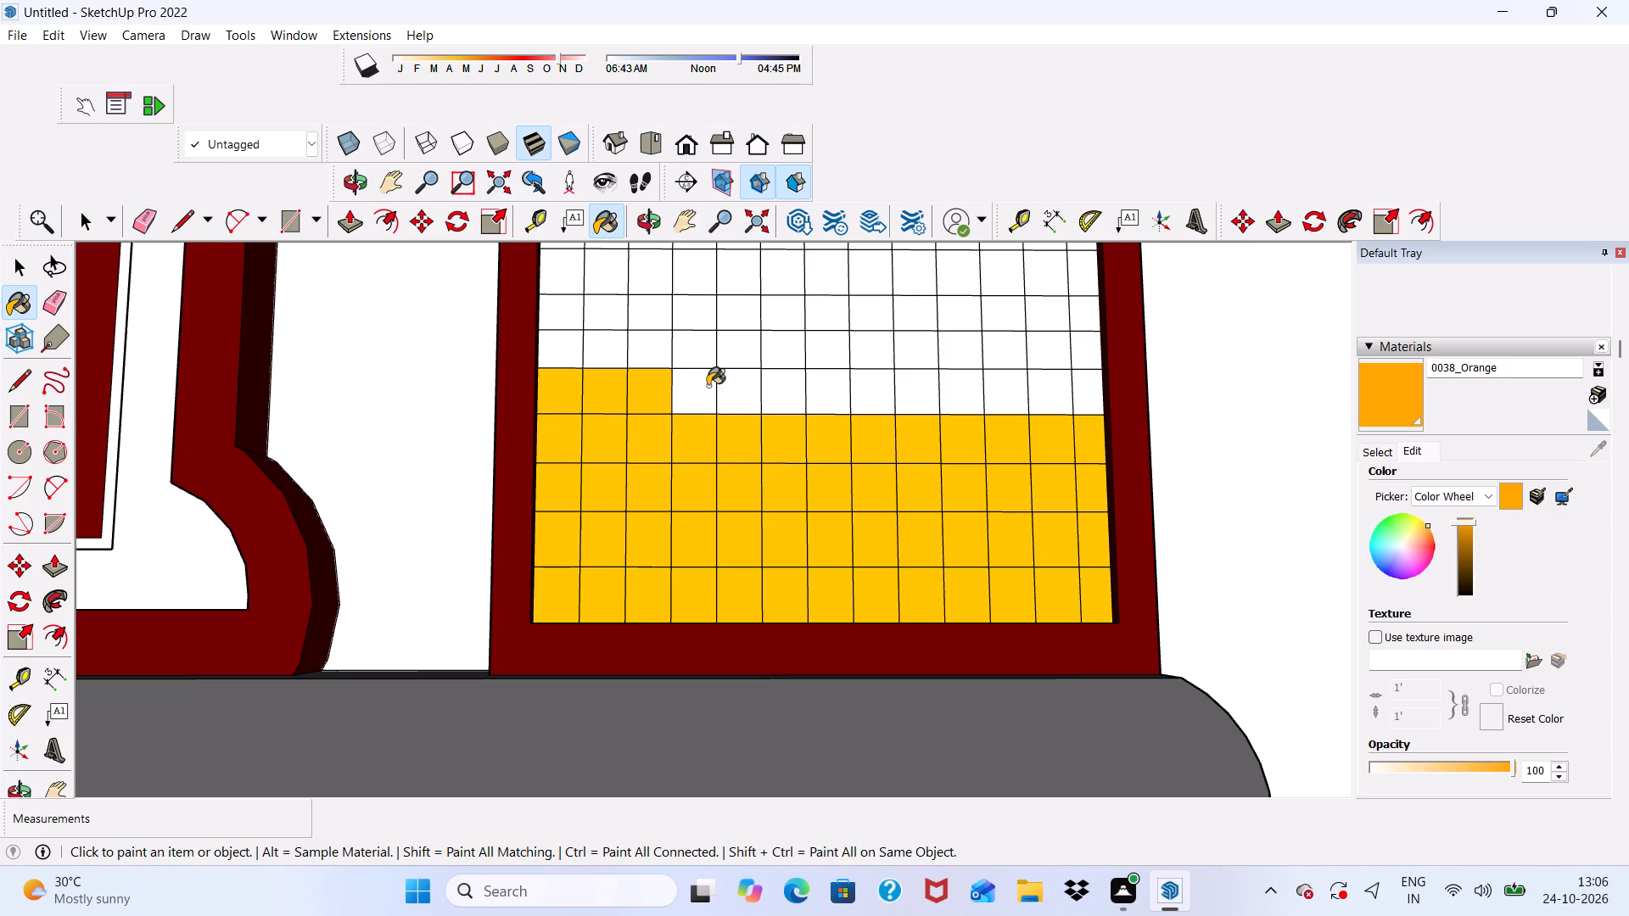
pyautogui.click(683, 394)
pyautogui.click(743, 399)
pyautogui.click(794, 399)
pyautogui.click(839, 395)
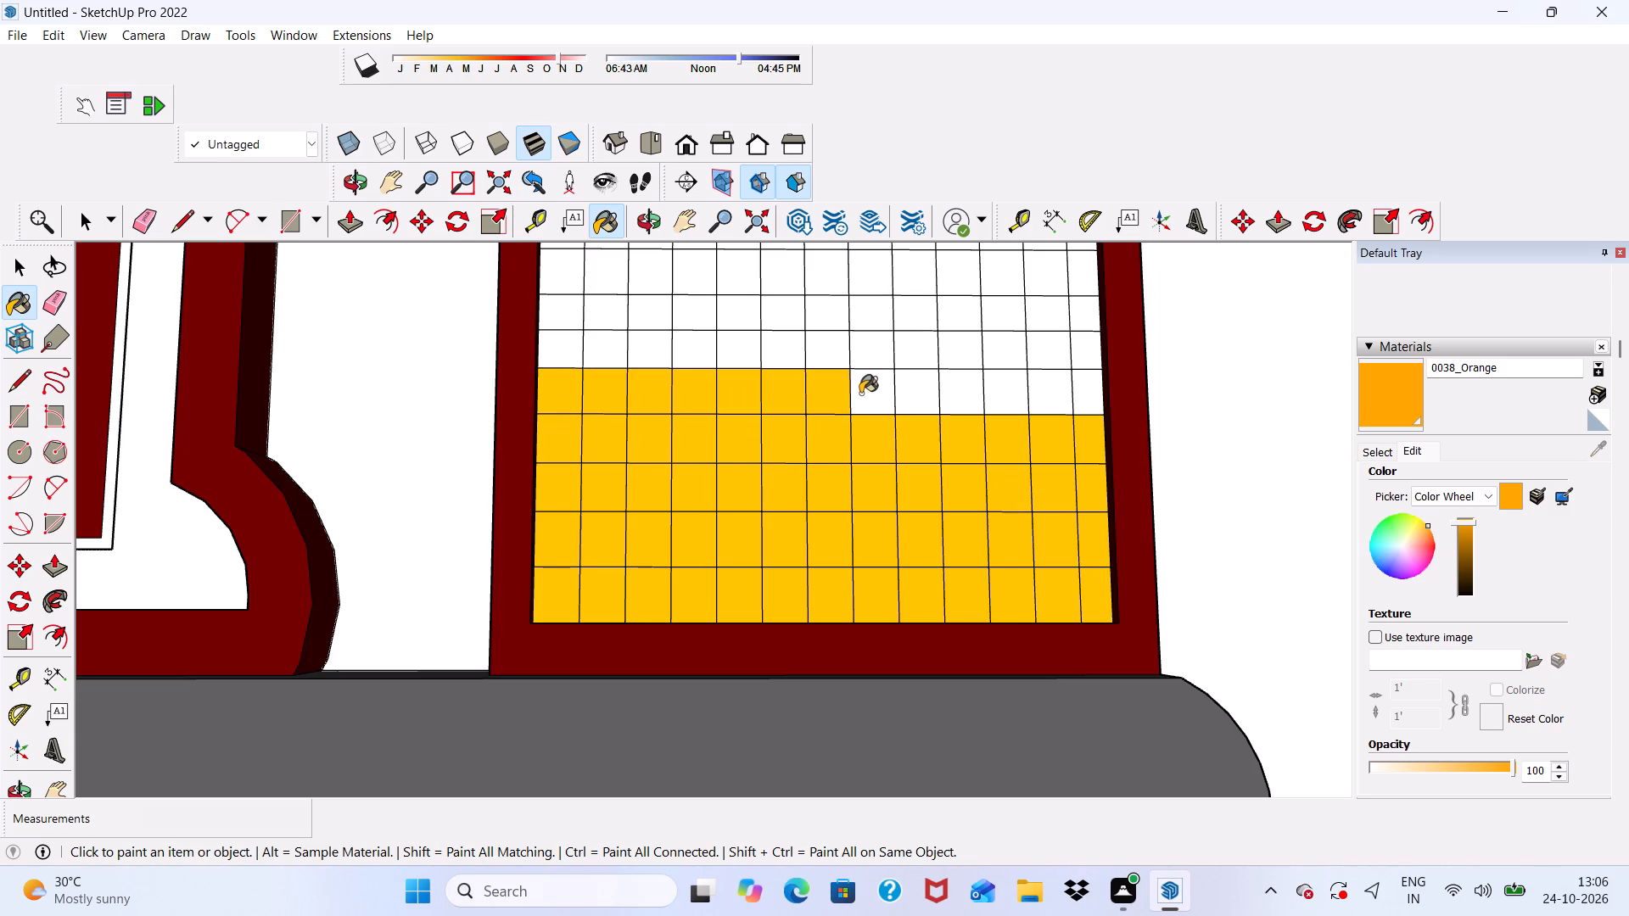
pyautogui.click(863, 393)
pyautogui.click(898, 394)
pyautogui.click(971, 411)
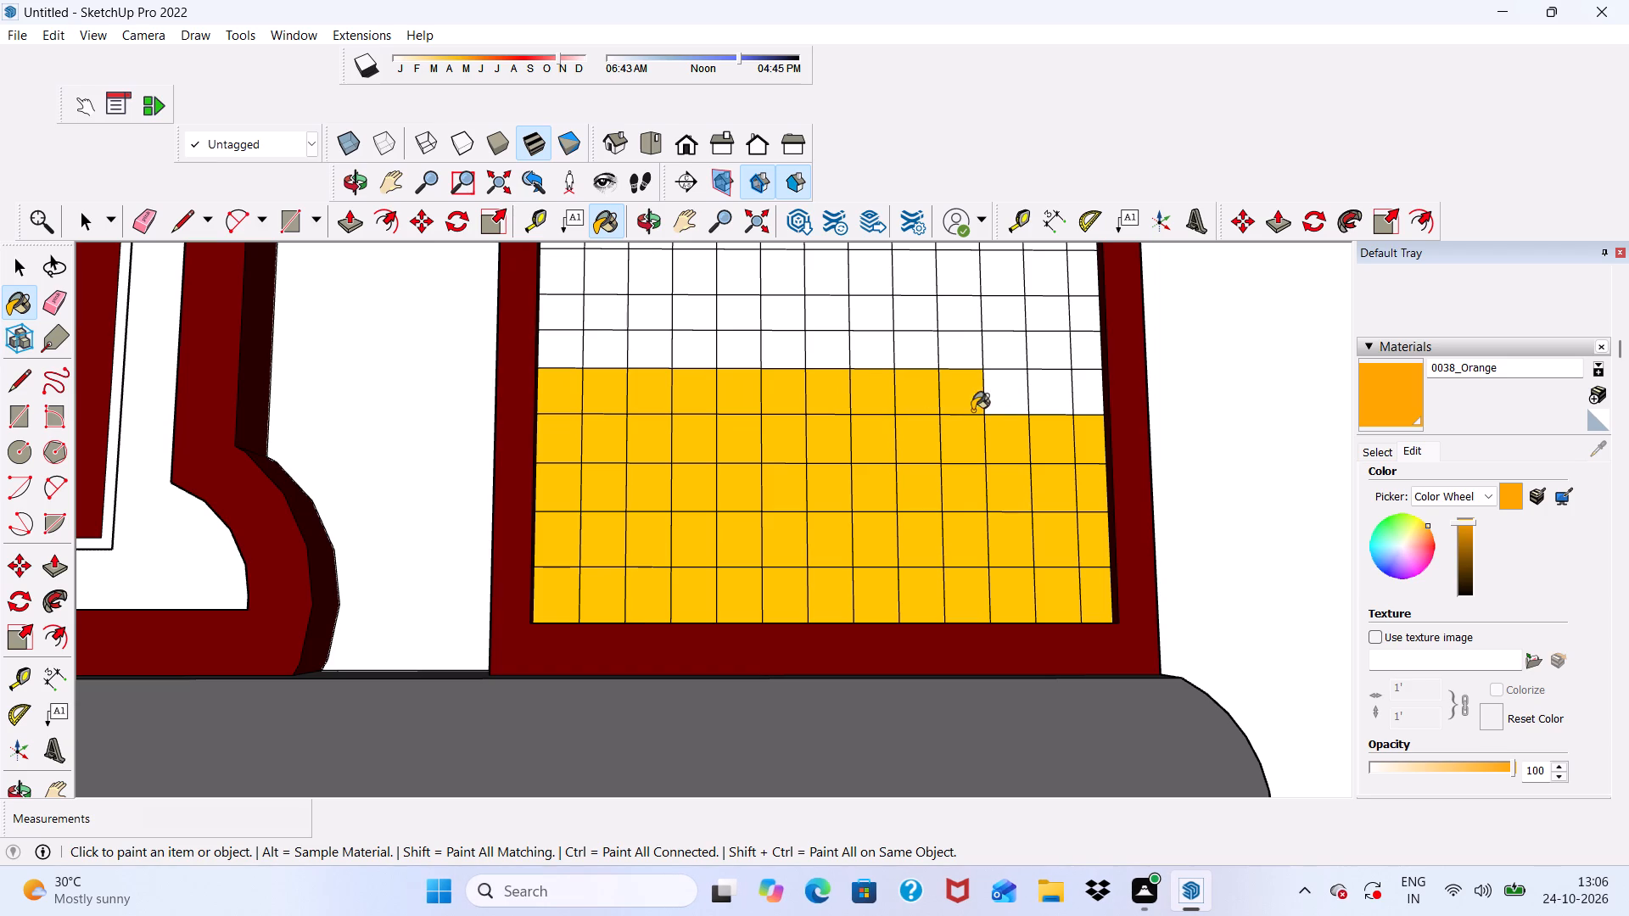
pyautogui.click(996, 400)
pyautogui.click(1033, 399)
pyautogui.click(1072, 395)
pyautogui.click(1084, 395)
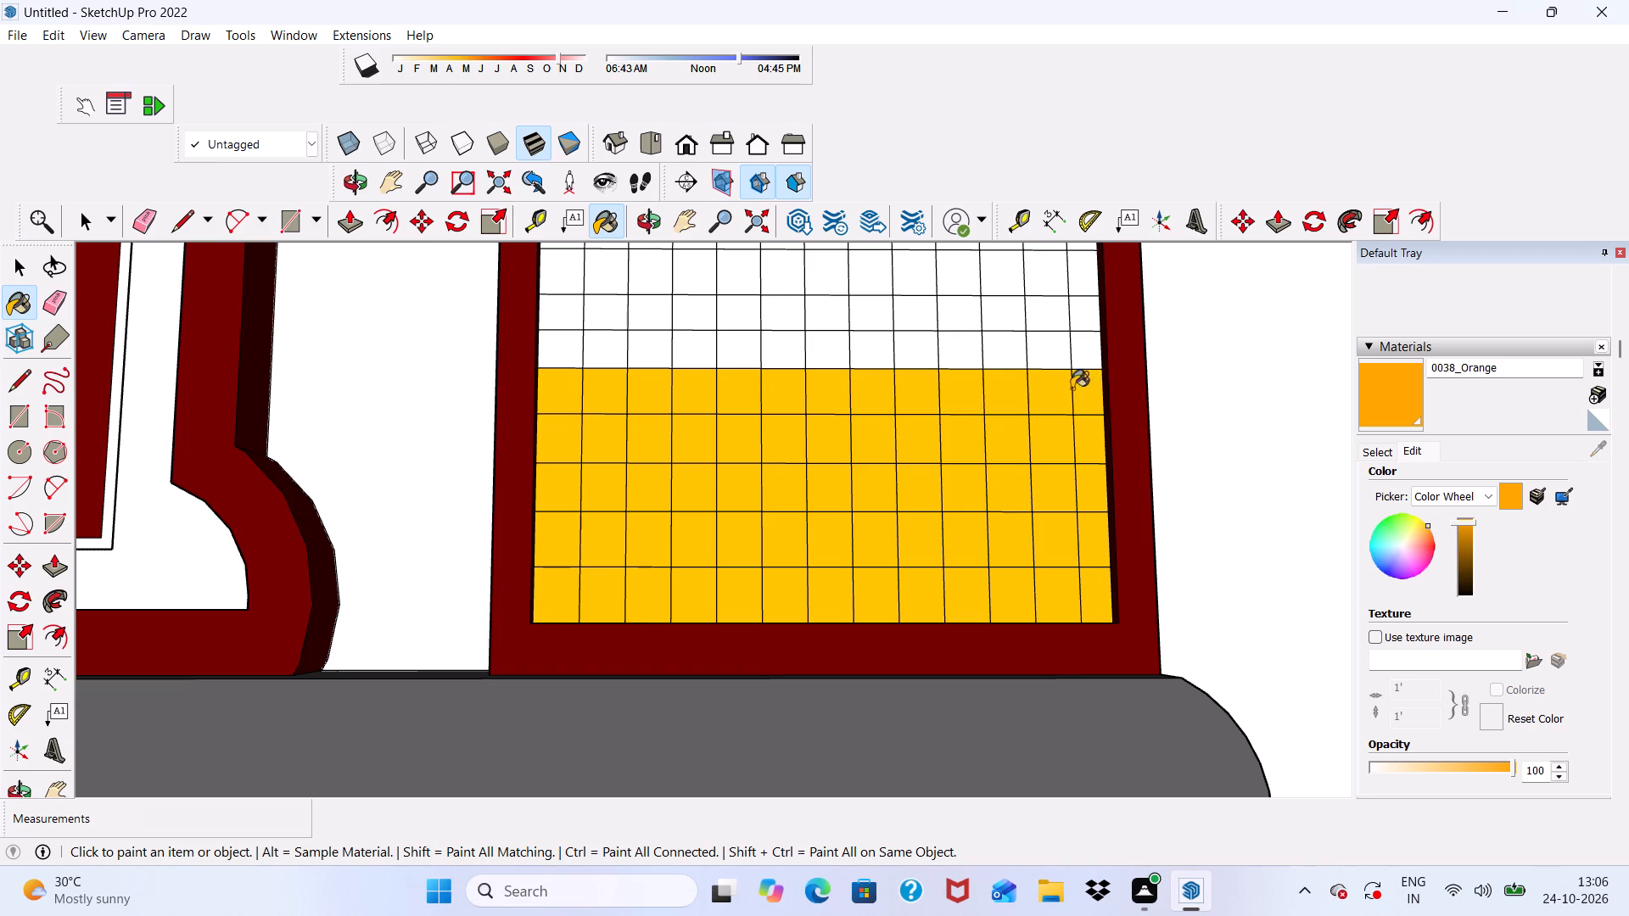
# Paint the sixth to eighth rows from the bottom in the grid's last three columns with 0038_Orange.
pyautogui.scroll(-15, 947, 395)
pyautogui.scroll(14, 892, 423)
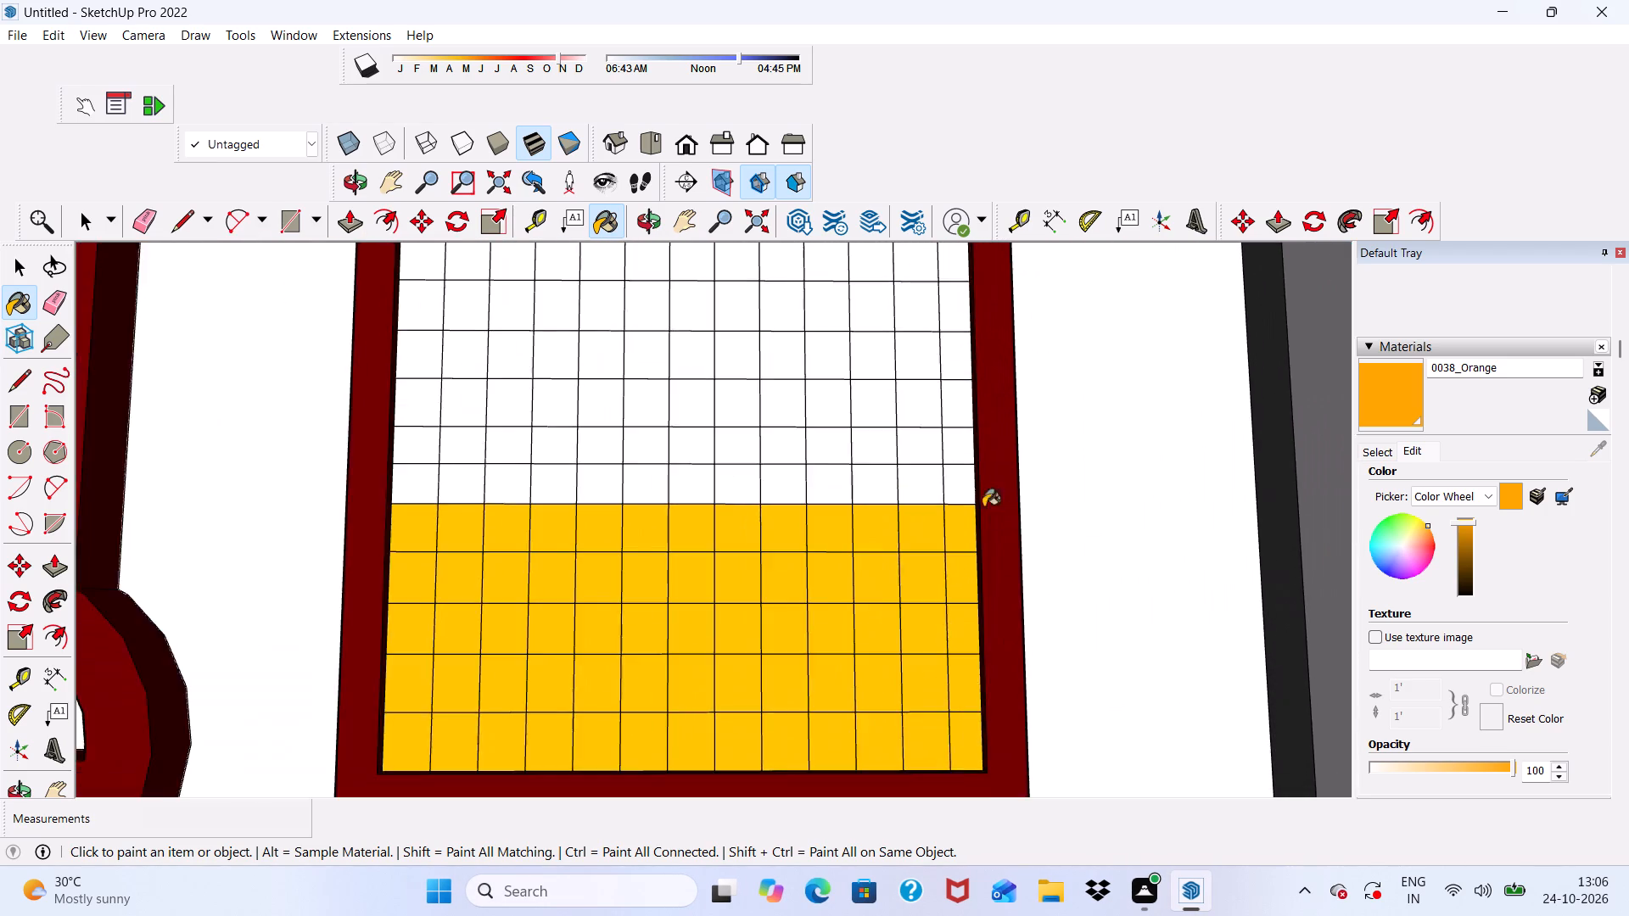
pyautogui.scroll(7, 983, 507)
pyautogui.click(947, 466)
pyautogui.click(946, 405)
pyautogui.click(936, 326)
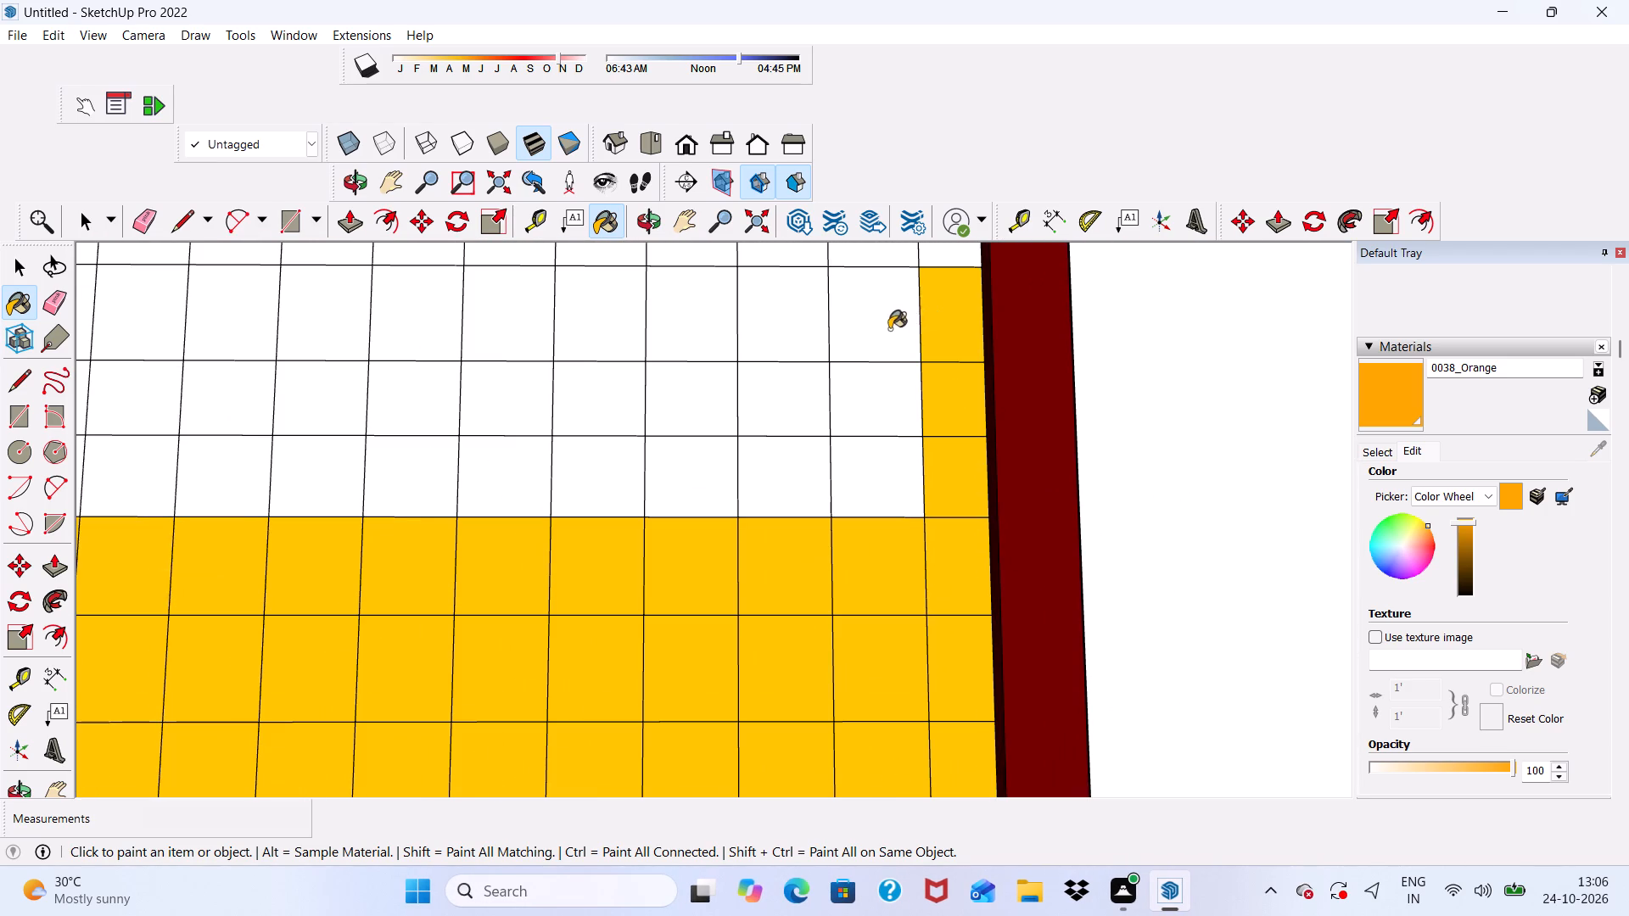
pyautogui.click(884, 328)
pyautogui.click(882, 424)
pyautogui.click(882, 492)
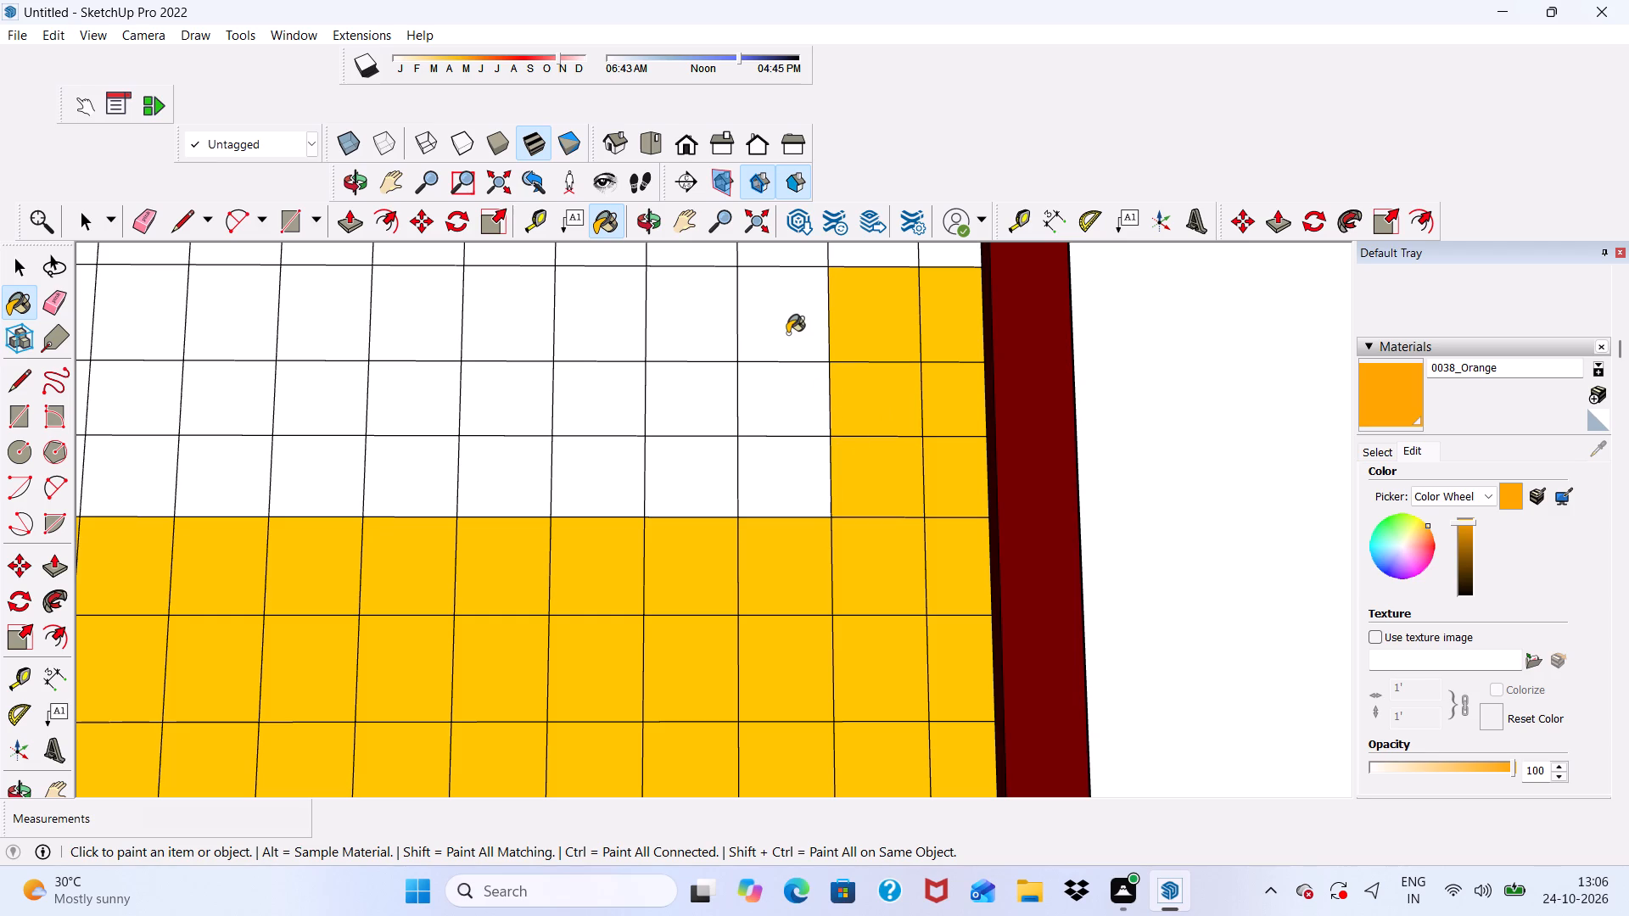
pyautogui.click(787, 333)
pyautogui.moveTo(786, 415); pyautogui.dragTo(786, 428)
pyautogui.click(782, 487)
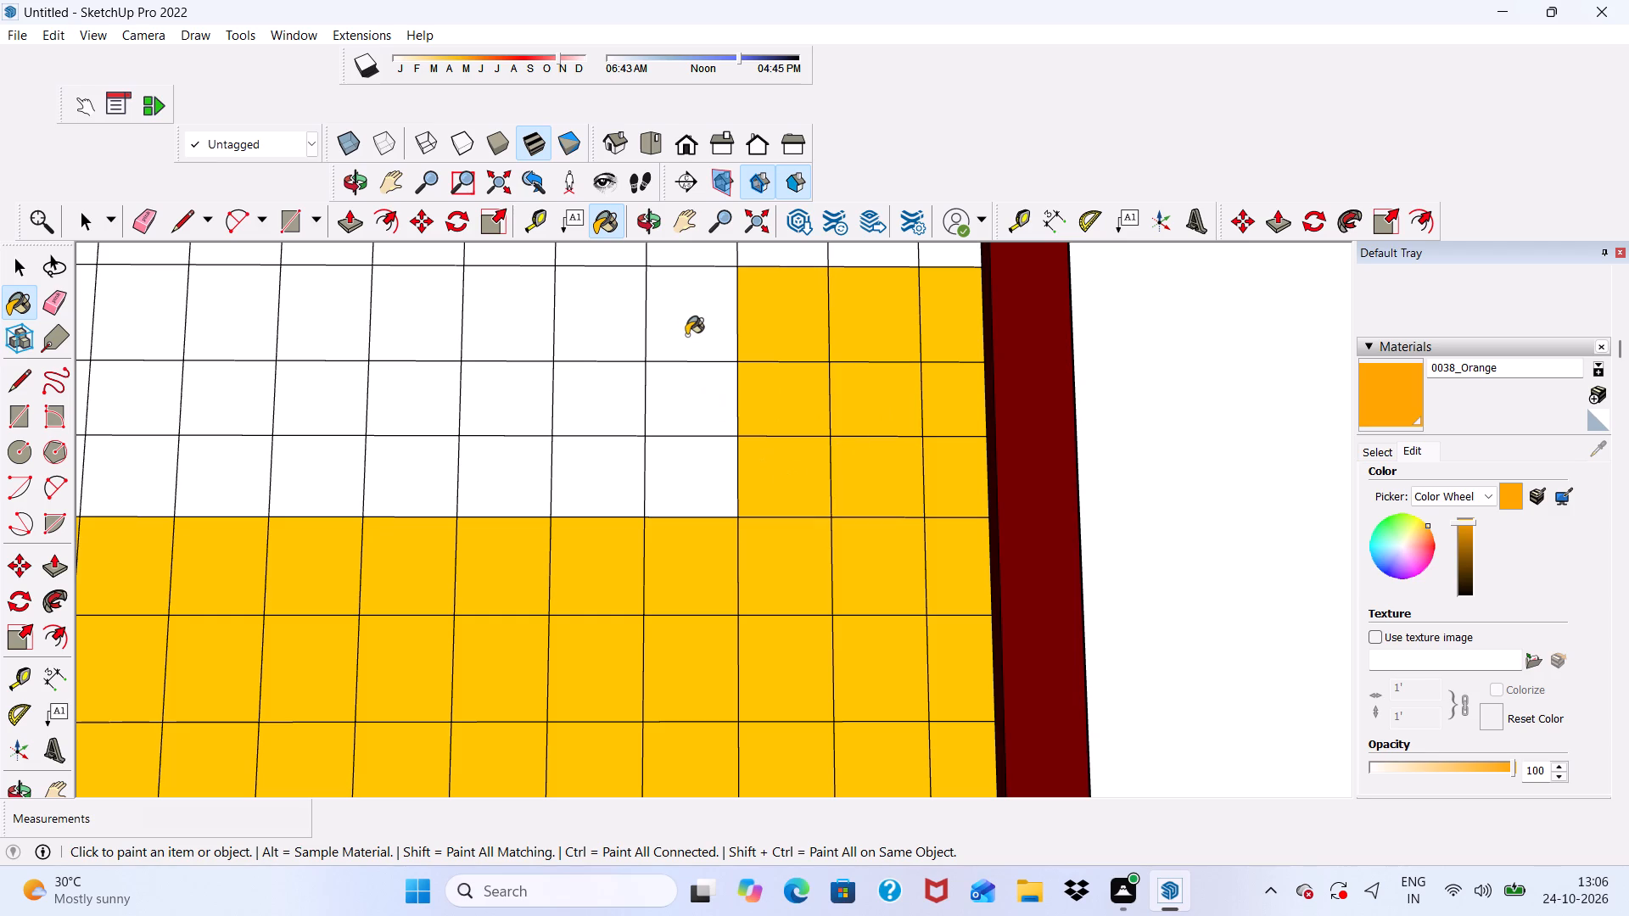
# Paint the sixth to eighth rows from the bottom in the grid's seventh to tenth columns with 0038_Orange.
pyautogui.click(685, 331)
pyautogui.click(693, 404)
pyautogui.click(701, 488)
pyautogui.click(596, 321)
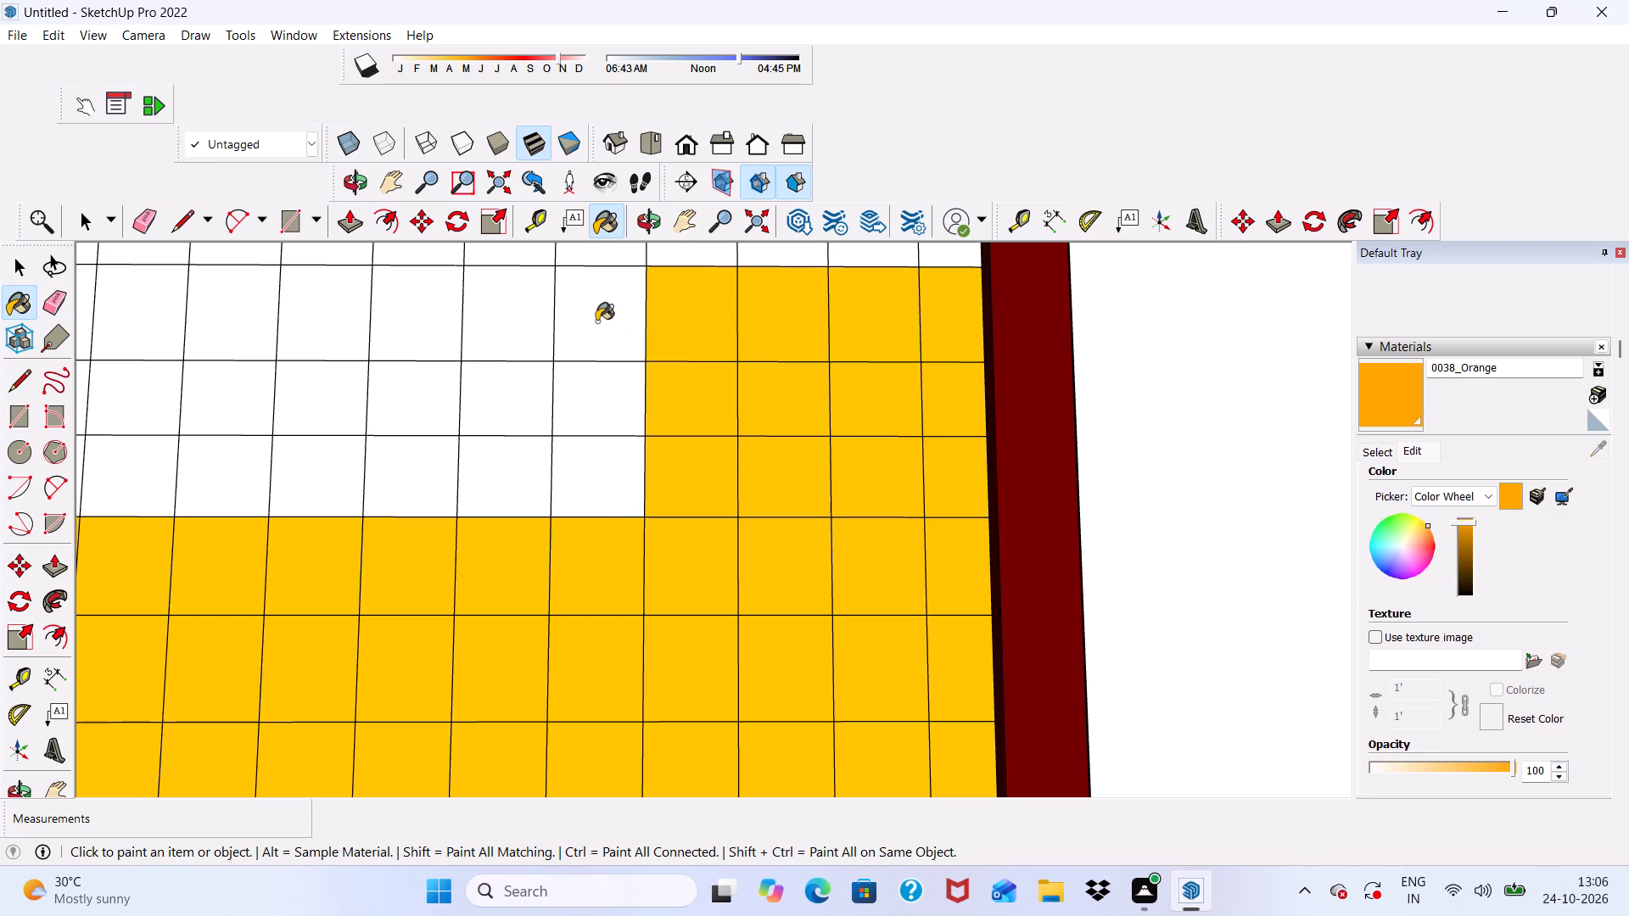
pyautogui.click(596, 422)
pyautogui.click(599, 521)
pyautogui.click(590, 493)
pyautogui.click(526, 469)
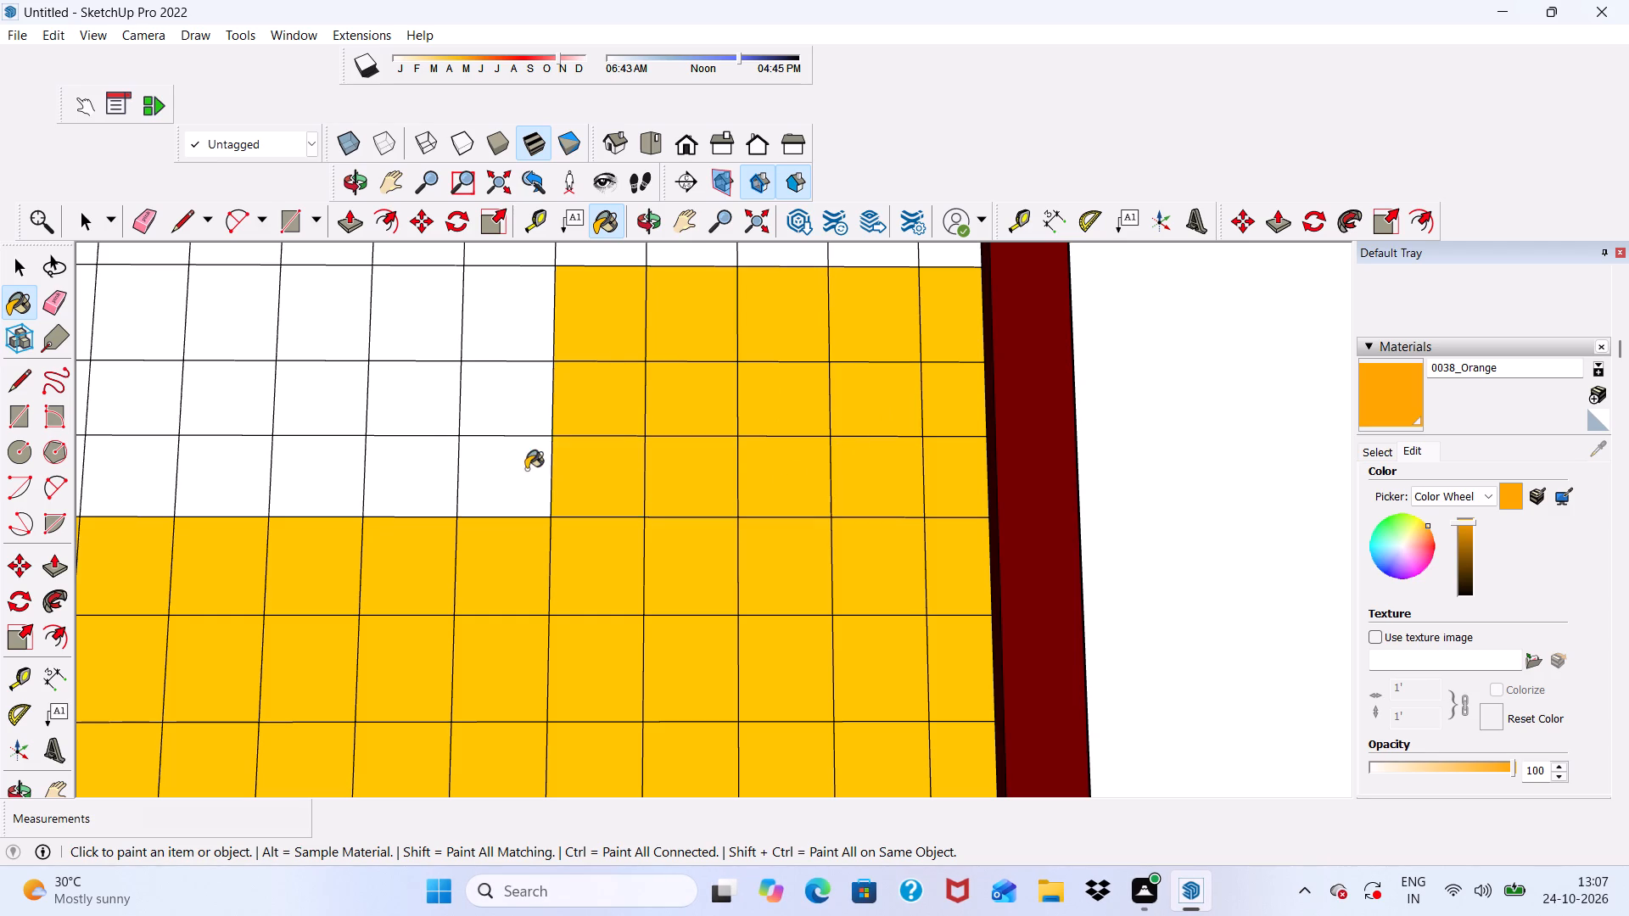
pyautogui.click(495, 408)
pyautogui.click(494, 316)
pyautogui.click(424, 320)
pyautogui.click(422, 387)
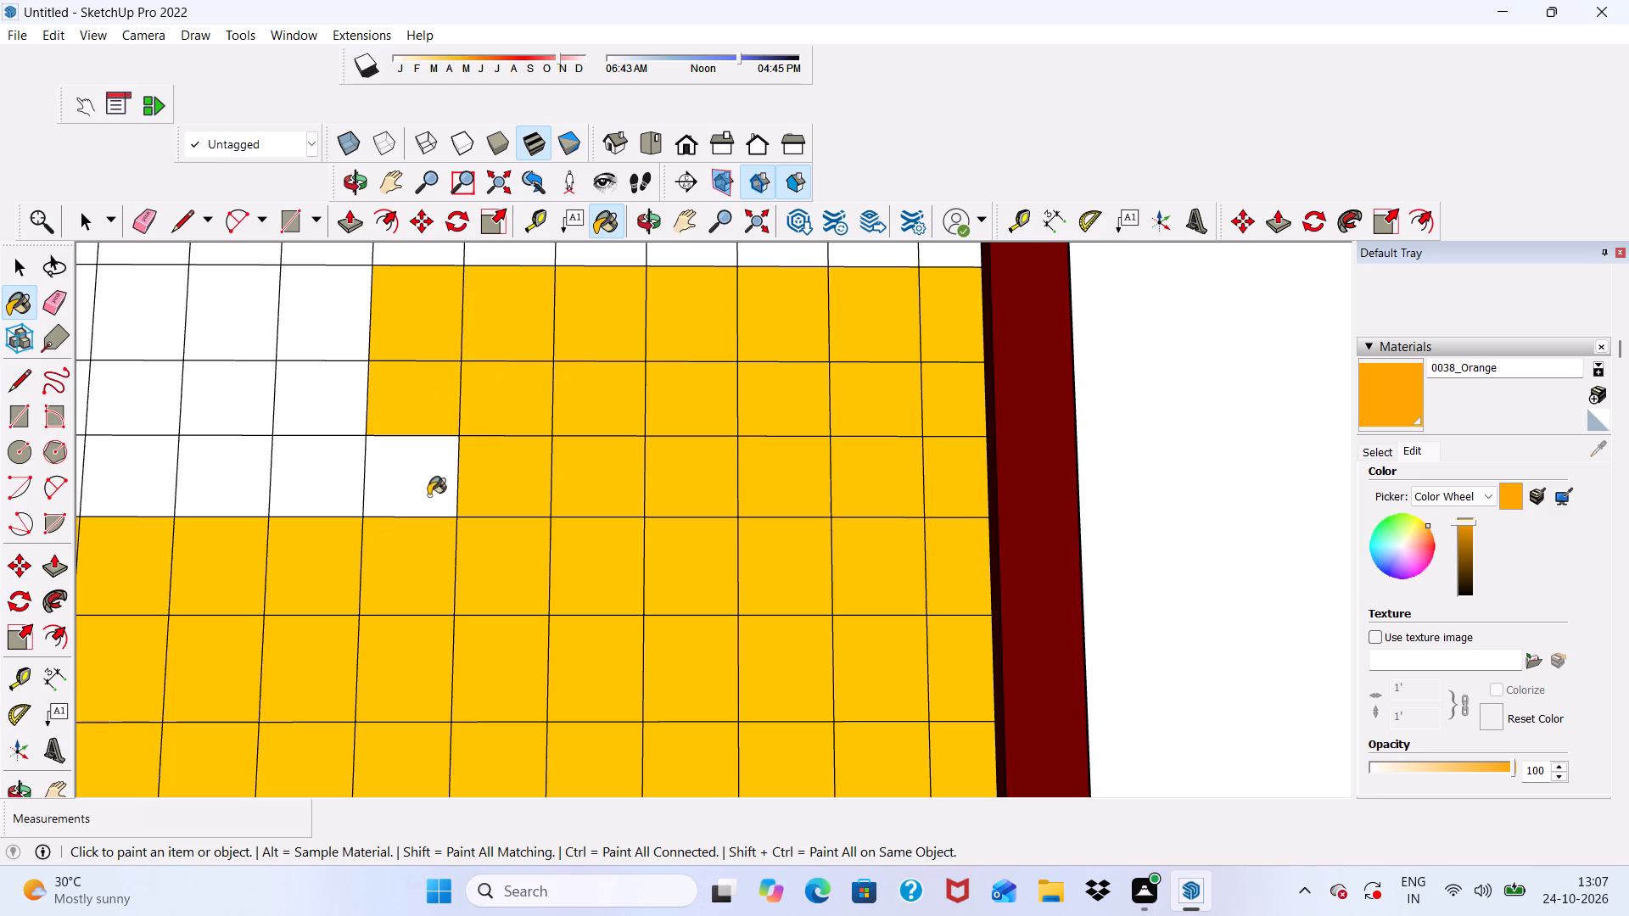
pyautogui.click(428, 495)
# Paint the sixth to eighth rows from the bottom in the grid's fourth to sixth columns with 0038_Orange.
pyautogui.scroll(-10, 435, 481)
pyautogui.scroll(5, 479, 472)
pyautogui.scroll(-2, 505, 454)
pyautogui.scroll(4, 561, 445)
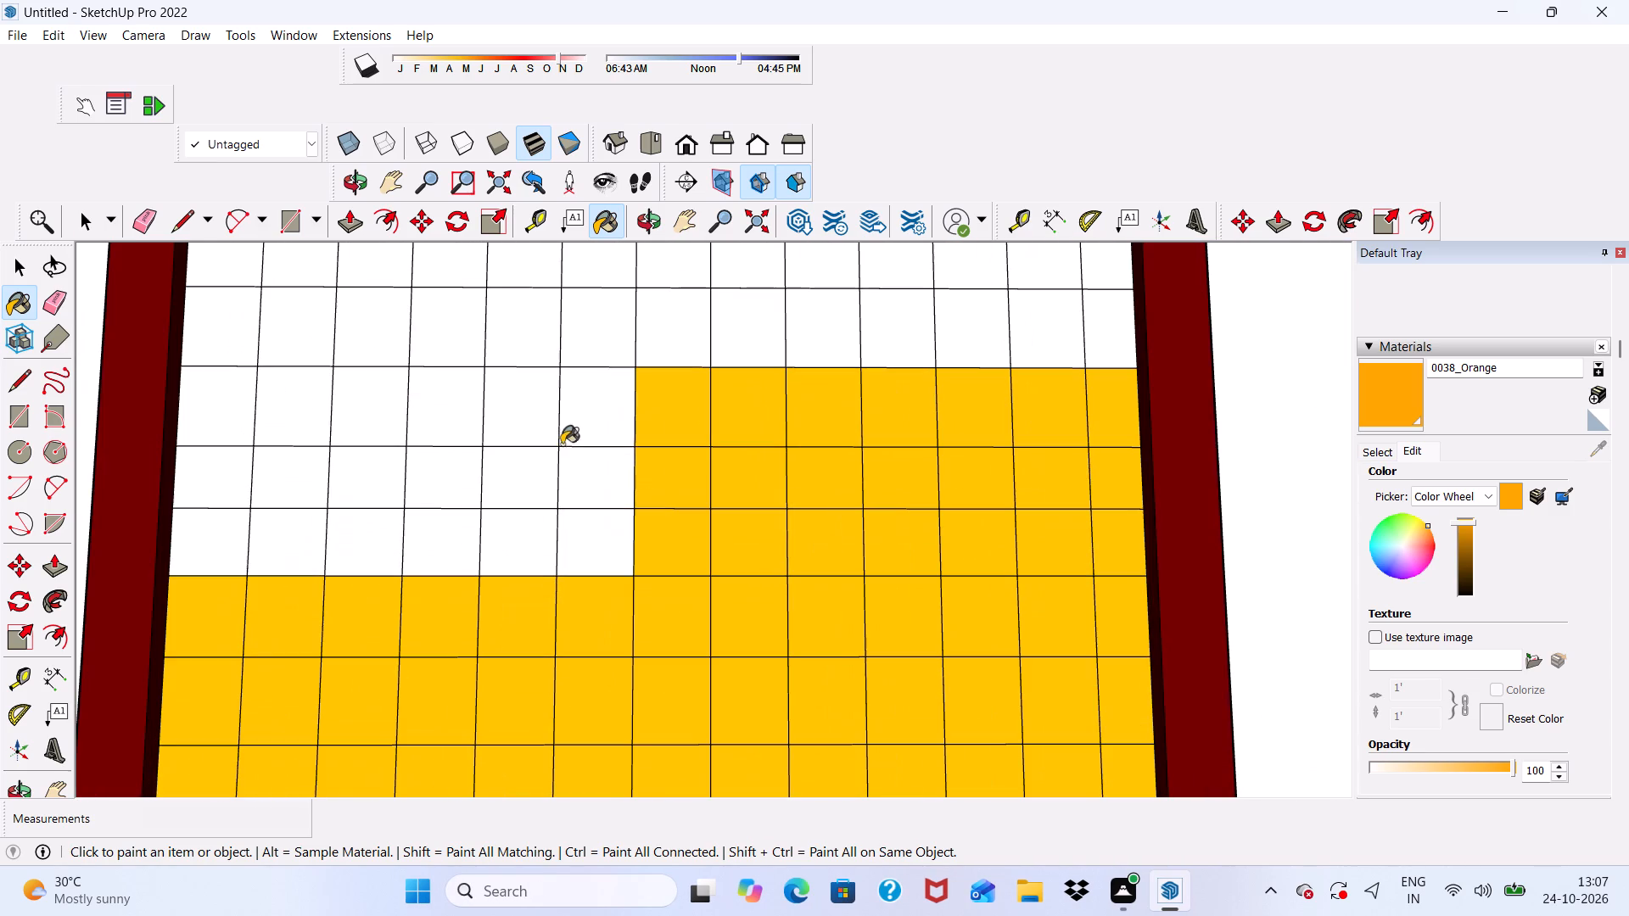
pyautogui.click(586, 416)
pyautogui.click(588, 466)
pyautogui.click(594, 549)
pyautogui.click(521, 534)
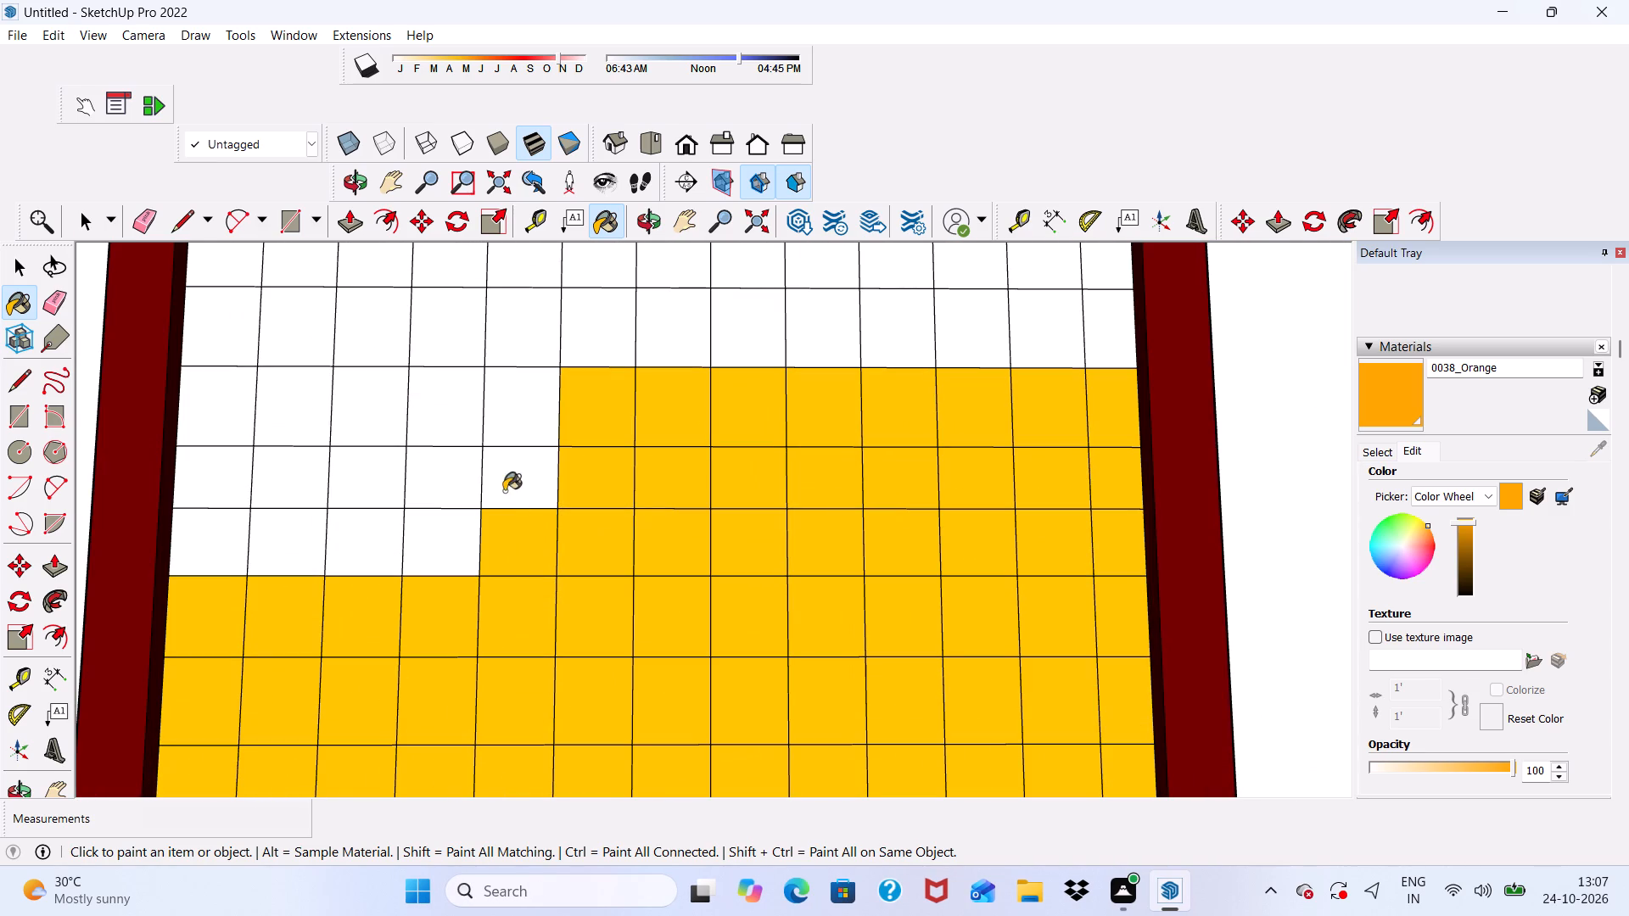
pyautogui.click(504, 491)
pyautogui.click(510, 420)
pyautogui.click(446, 398)
pyautogui.click(451, 472)
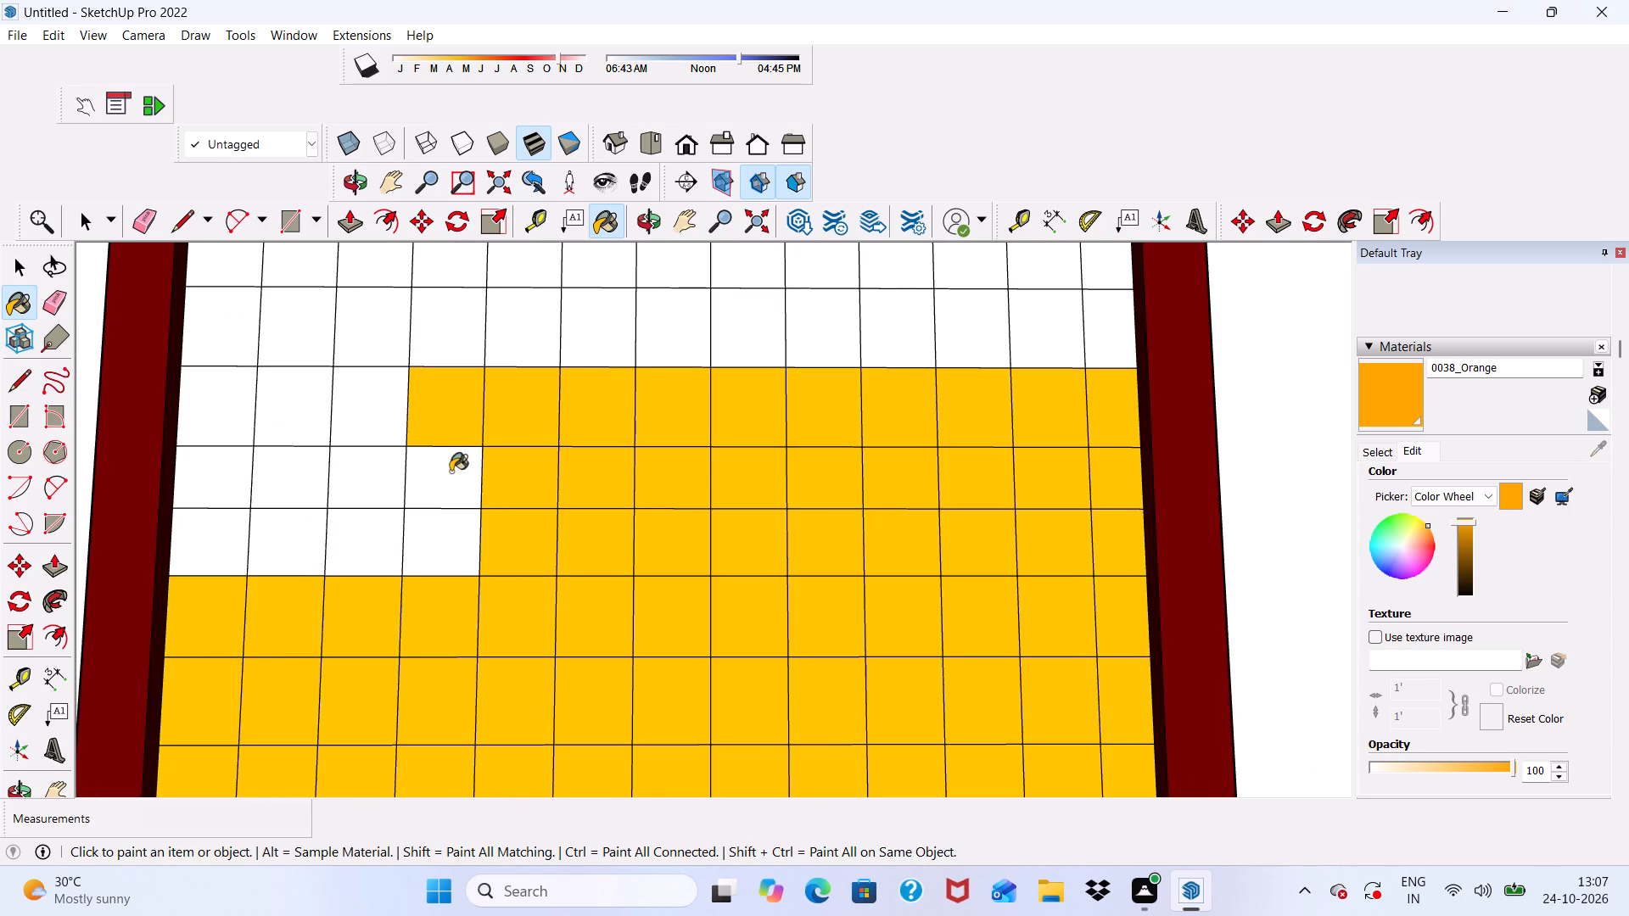
pyautogui.click(455, 542)
# Paint the sixth to eighth rows from the bottom in the grid's first three columns with 0038_Orange.
pyautogui.click(349, 418)
pyautogui.click(365, 481)
pyautogui.click(384, 565)
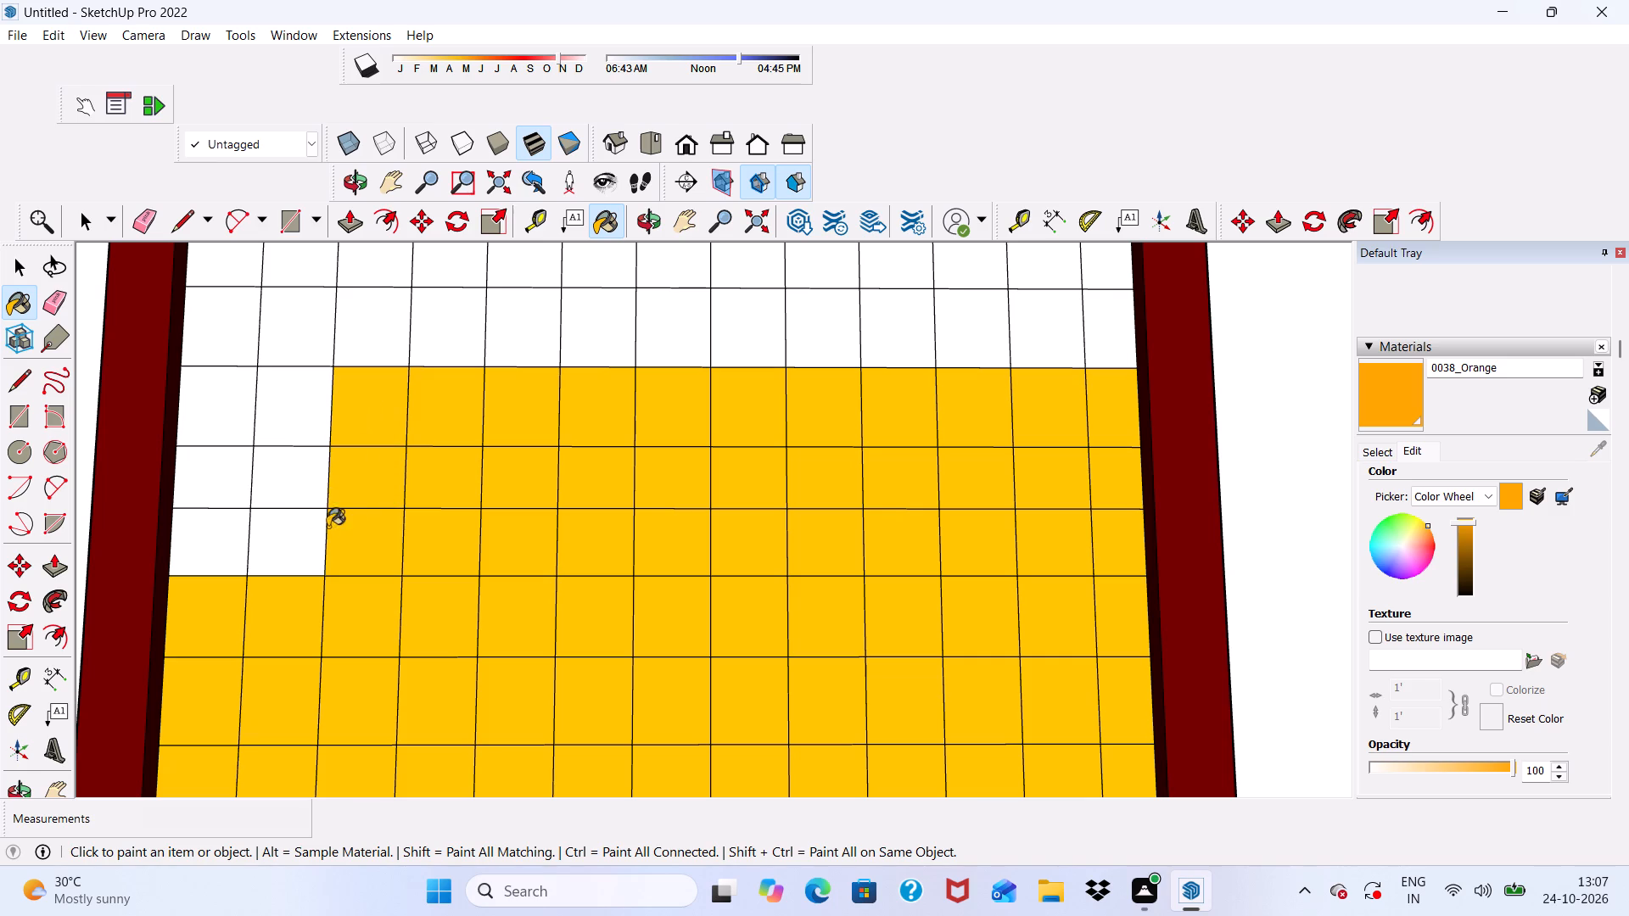
pyautogui.click(299, 524)
pyautogui.click(293, 482)
pyautogui.click(294, 419)
pyautogui.click(237, 413)
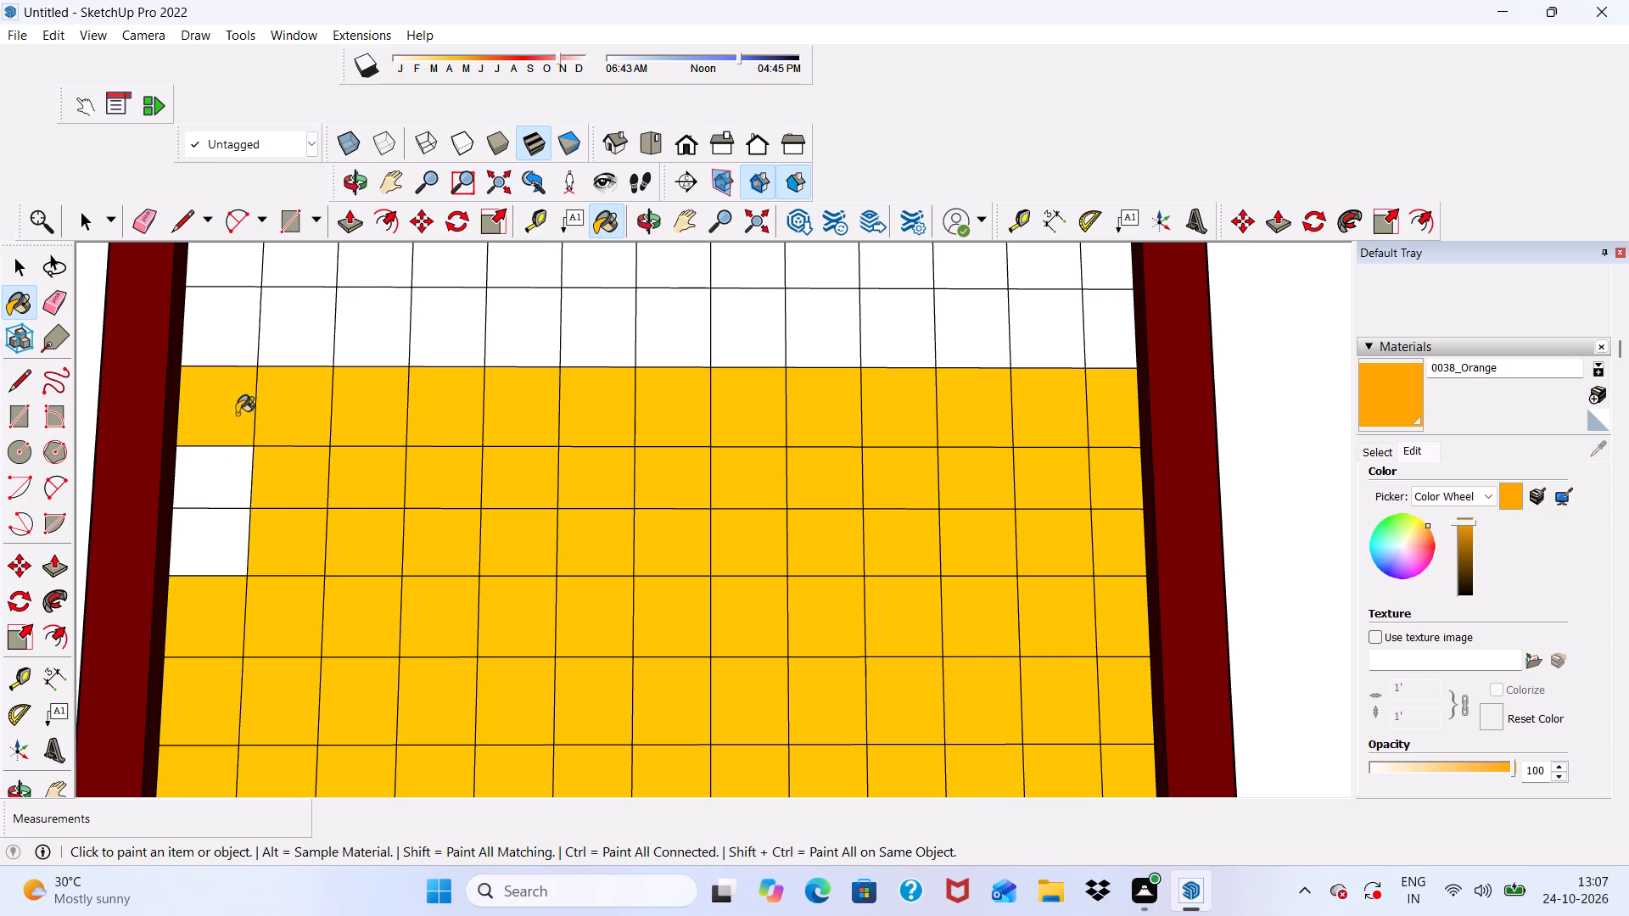
pyautogui.click(231, 472)
pyautogui.click(222, 531)
# Paint the ninth row's first cell and the first seven cells of the tenth row from the bottom with 0038_Orange.
pyautogui.scroll(-9, 226, 559)
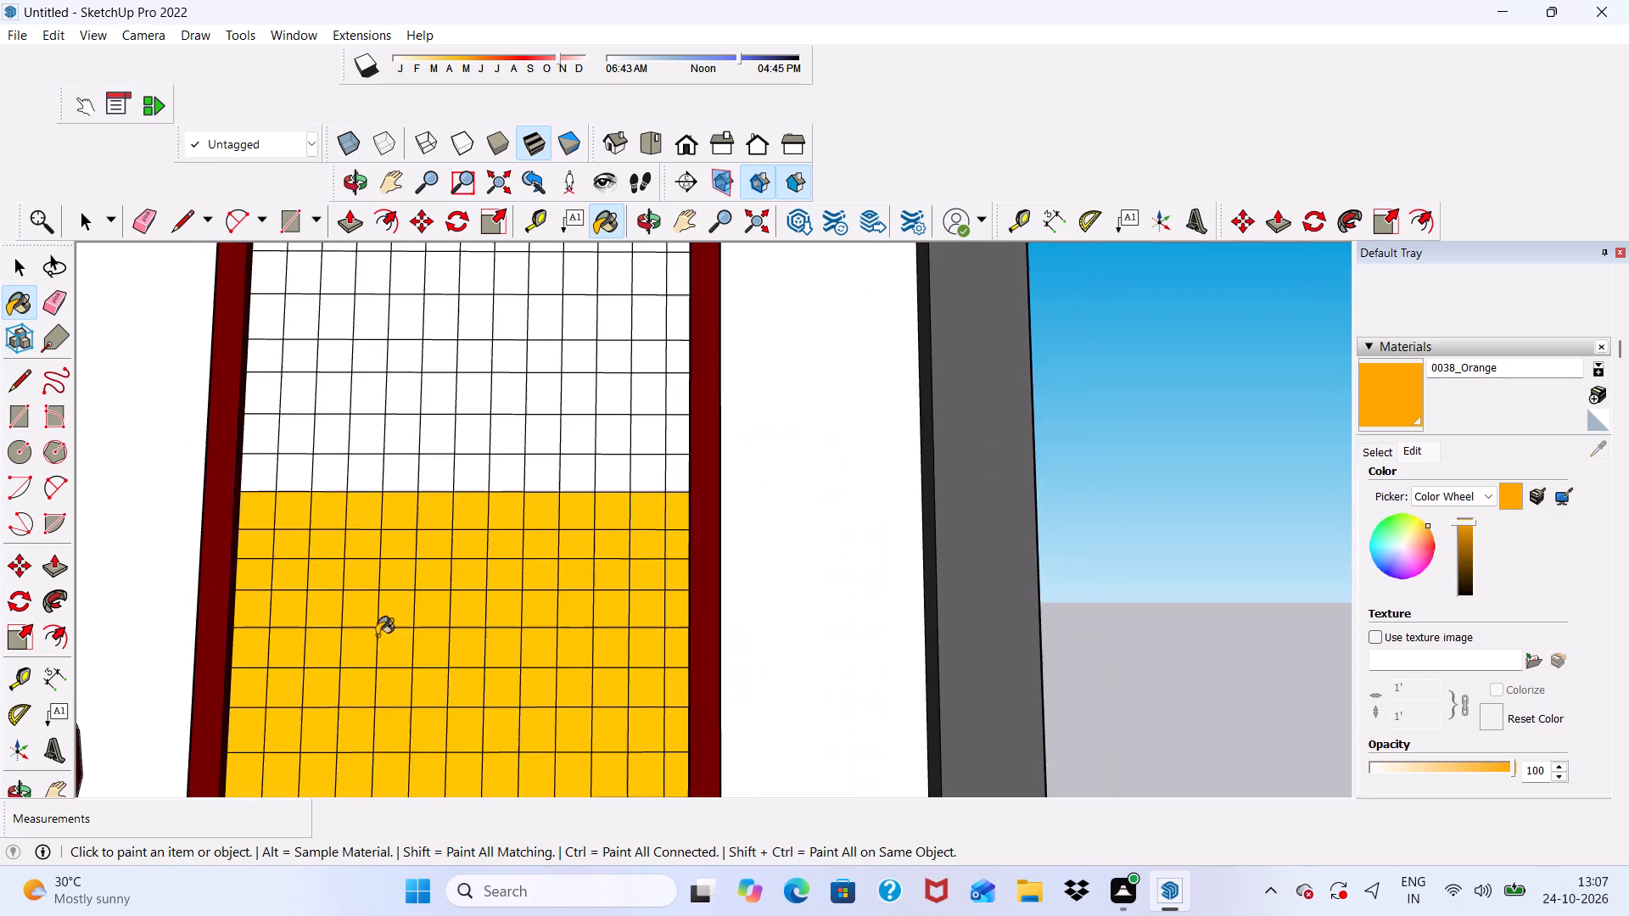
pyautogui.scroll(10, 287, 378)
pyautogui.click(242, 545)
pyautogui.click(242, 457)
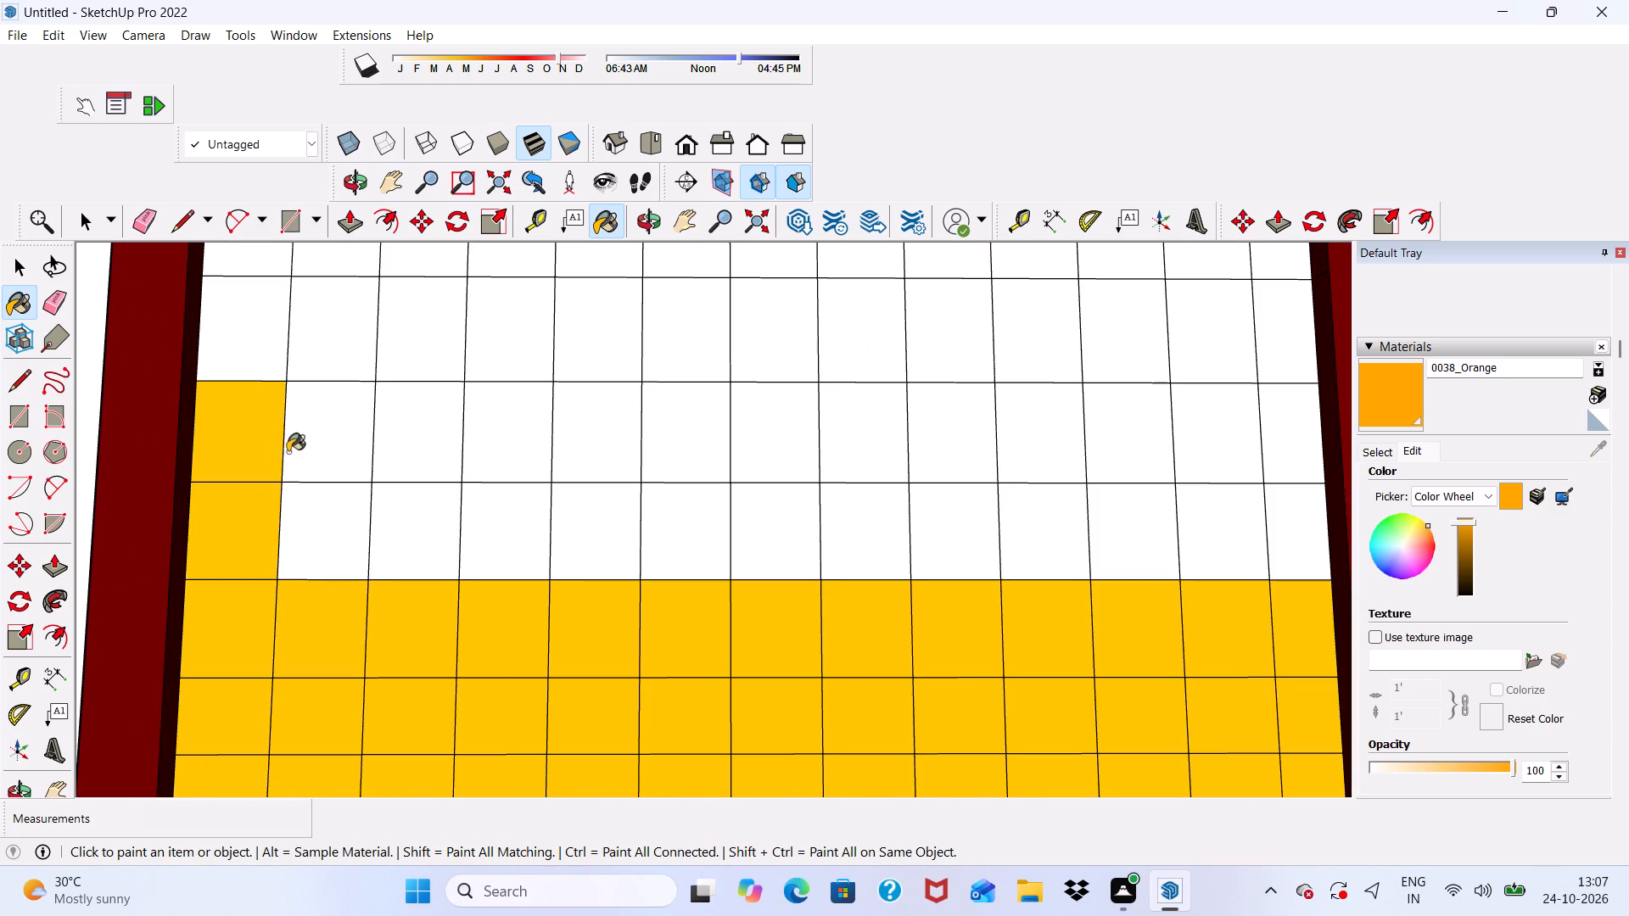
pyautogui.click(288, 452)
pyautogui.click(413, 448)
pyautogui.moveTo(451, 444); pyautogui.dragTo(462, 444)
pyautogui.click(518, 434)
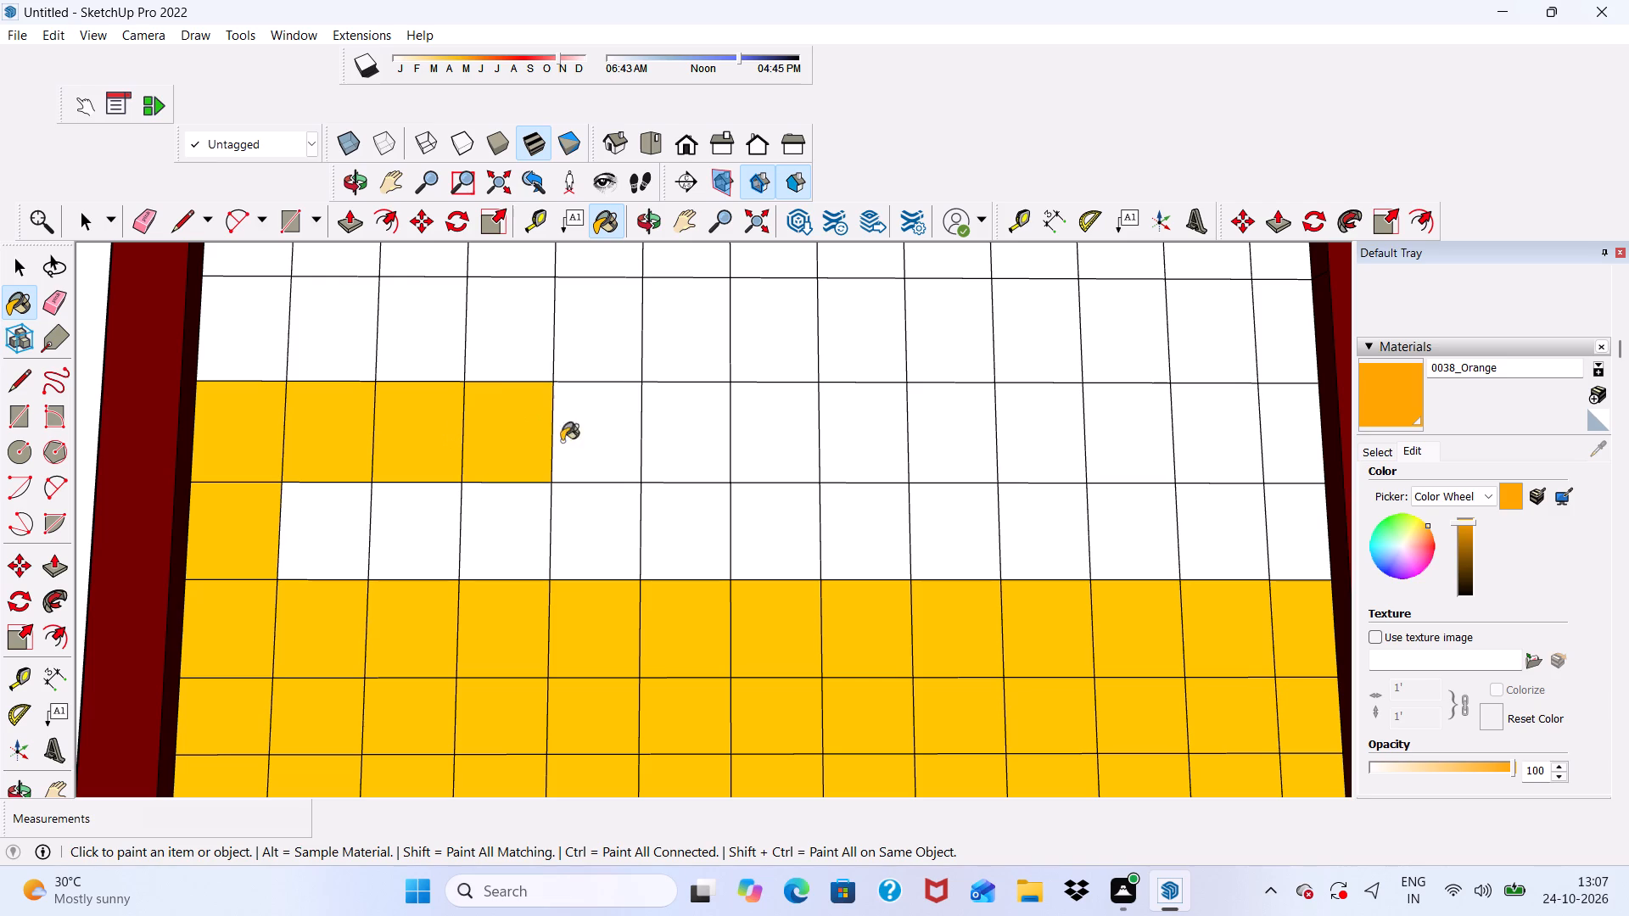
pyautogui.click(614, 441)
pyautogui.click(691, 415)
pyautogui.click(759, 426)
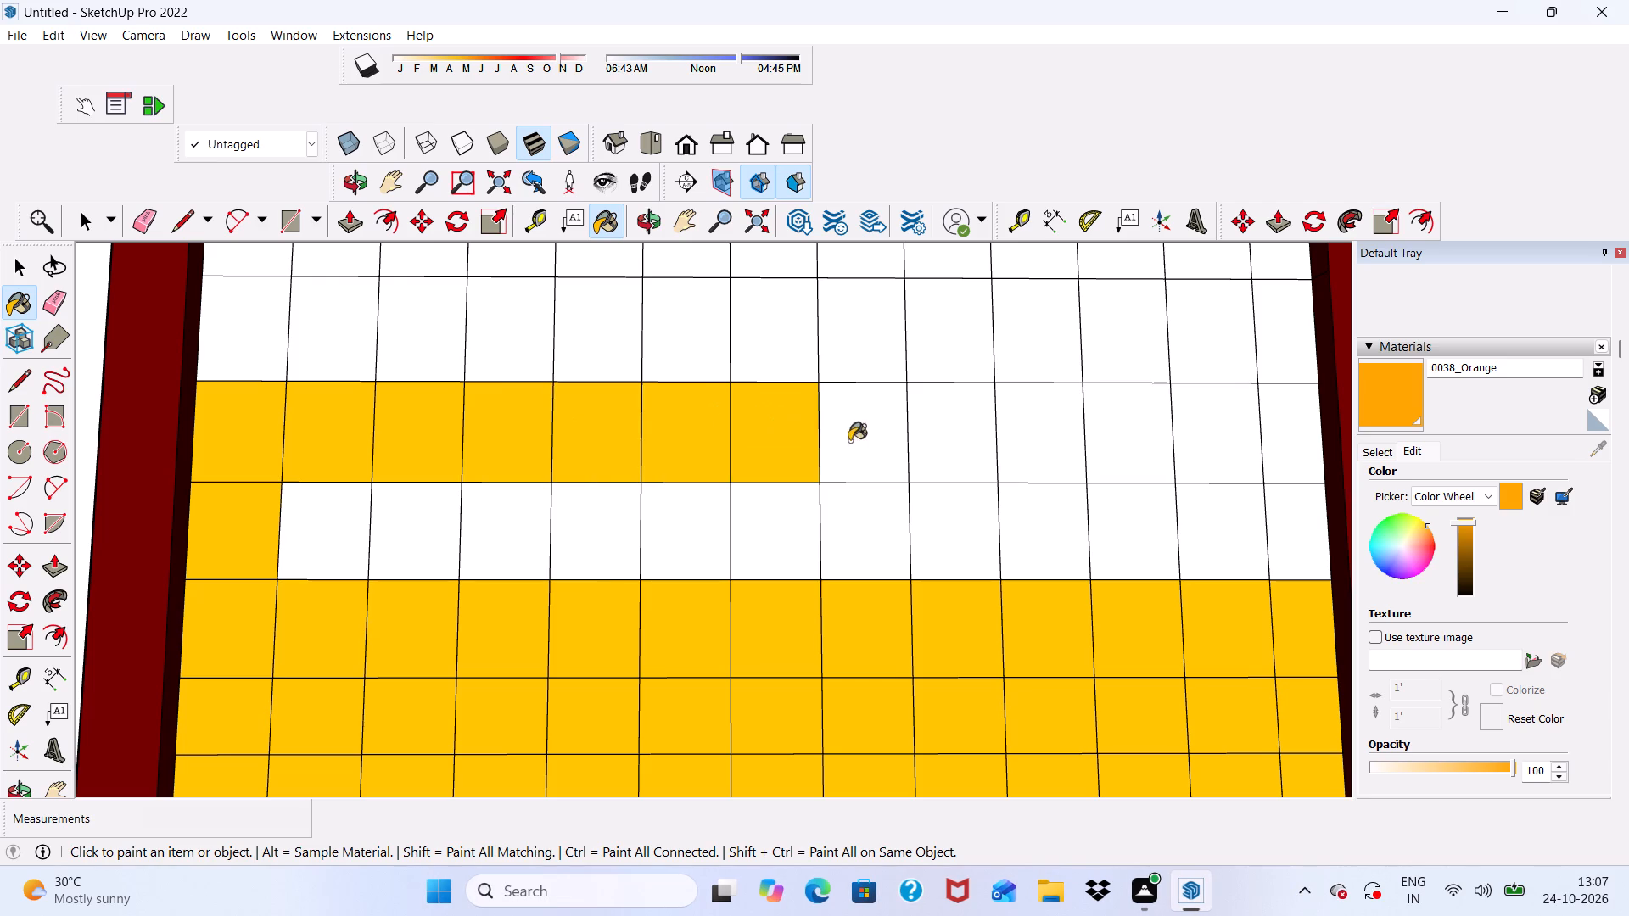
# Paint the remaining six cells of the grid's tenth row from the bottom with 0038_Orange.
pyautogui.click(849, 442)
pyautogui.click(960, 450)
pyautogui.scroll(-4, 898, 432)
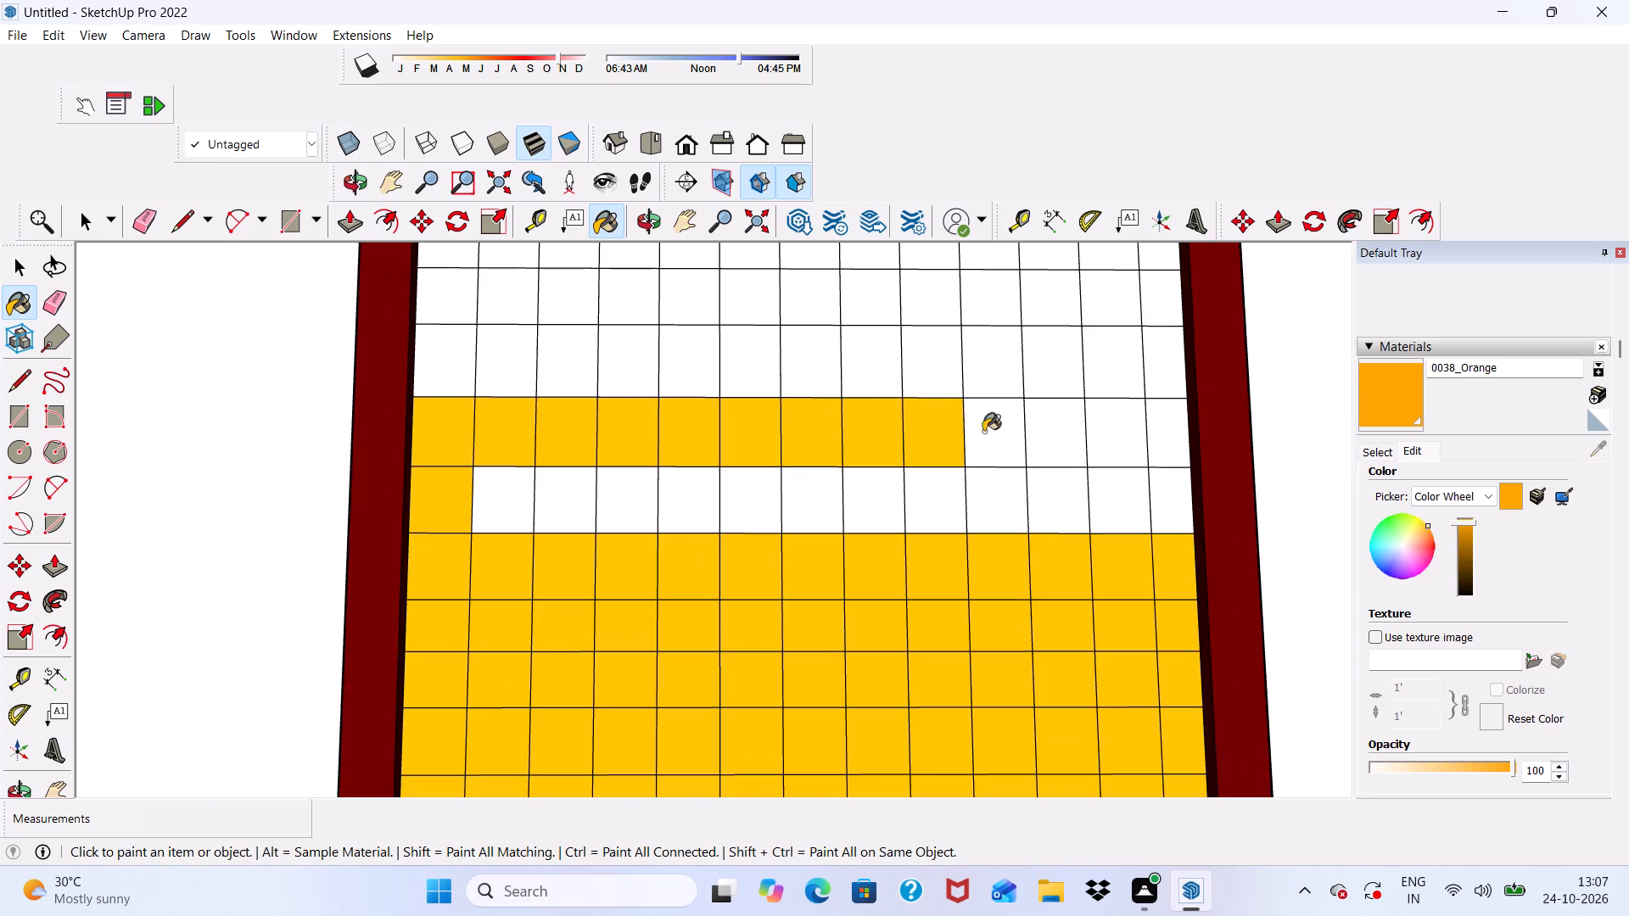
pyautogui.scroll(2, 966, 432)
pyautogui.click(1002, 432)
pyautogui.click(1075, 437)
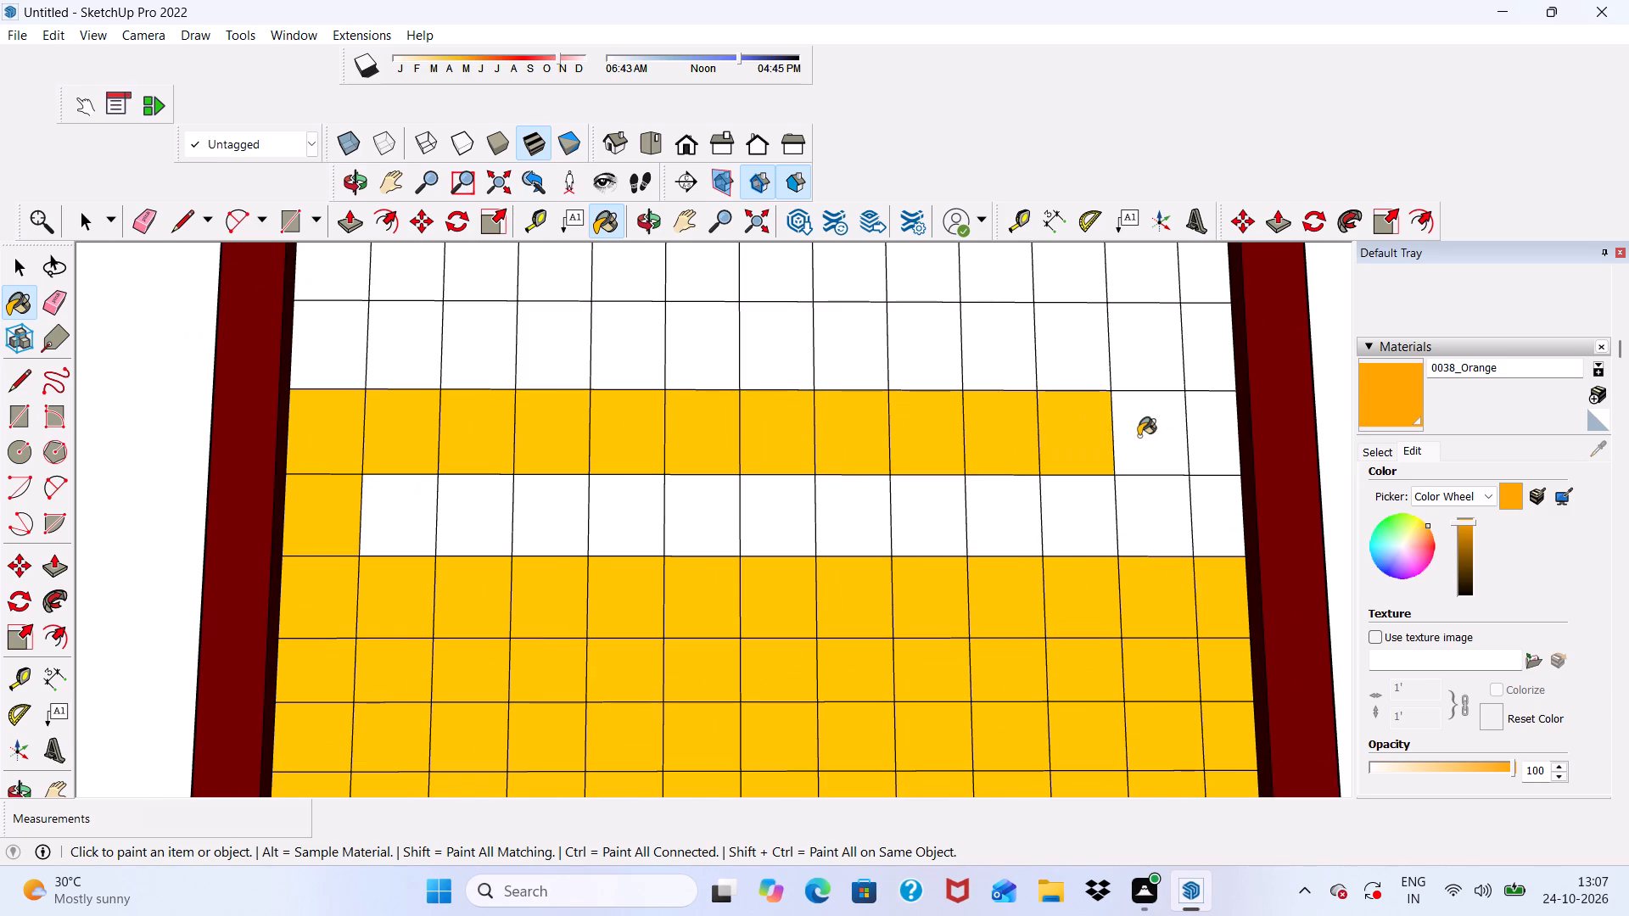
pyautogui.click(1145, 438)
pyautogui.click(1213, 427)
# Paint the remaining white cells of the grid's ninth row from the bottom with 0038_Orange.
pyautogui.click(1208, 519)
pyautogui.click(1103, 528)
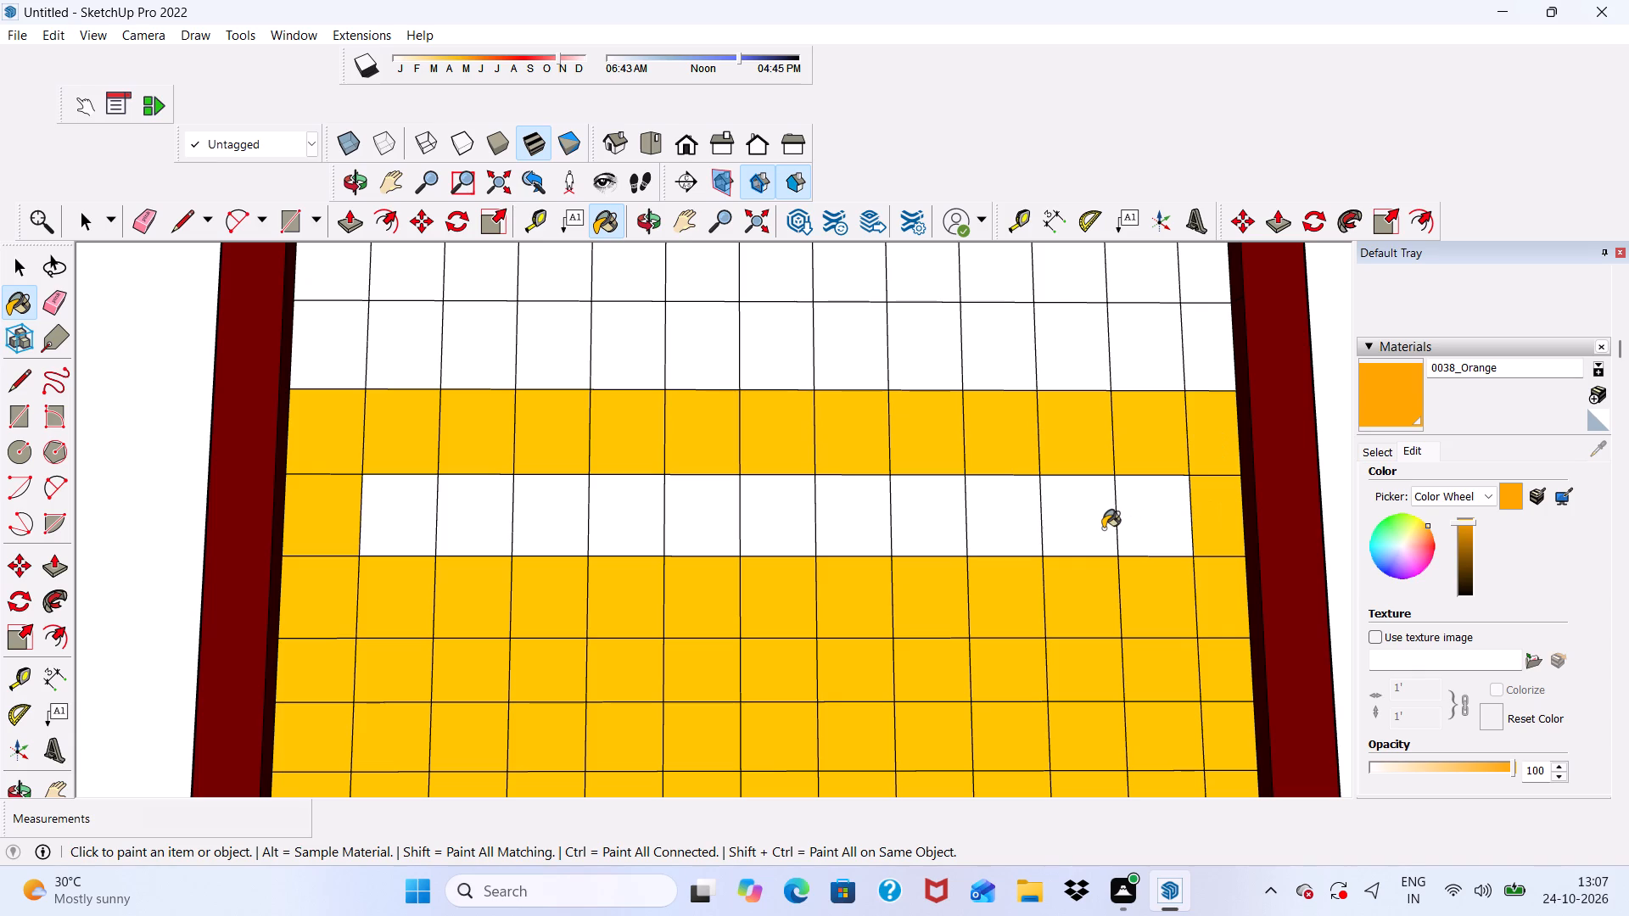
pyautogui.click(1153, 516)
pyautogui.click(1008, 516)
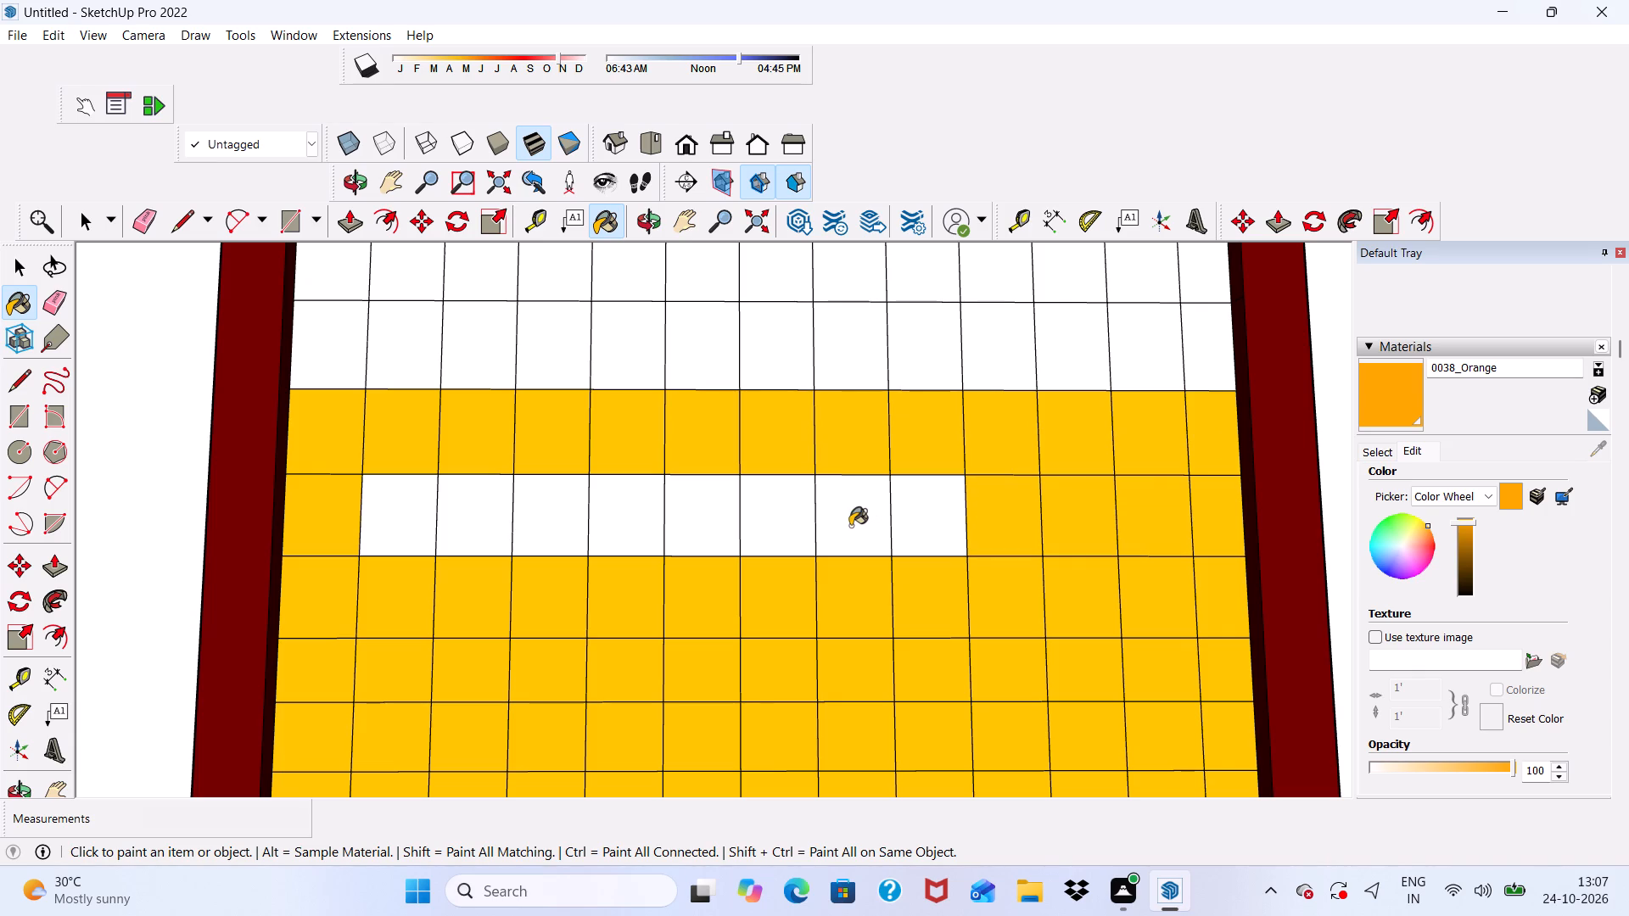
pyautogui.click(850, 526)
pyautogui.click(927, 531)
pyautogui.click(777, 533)
pyautogui.click(731, 531)
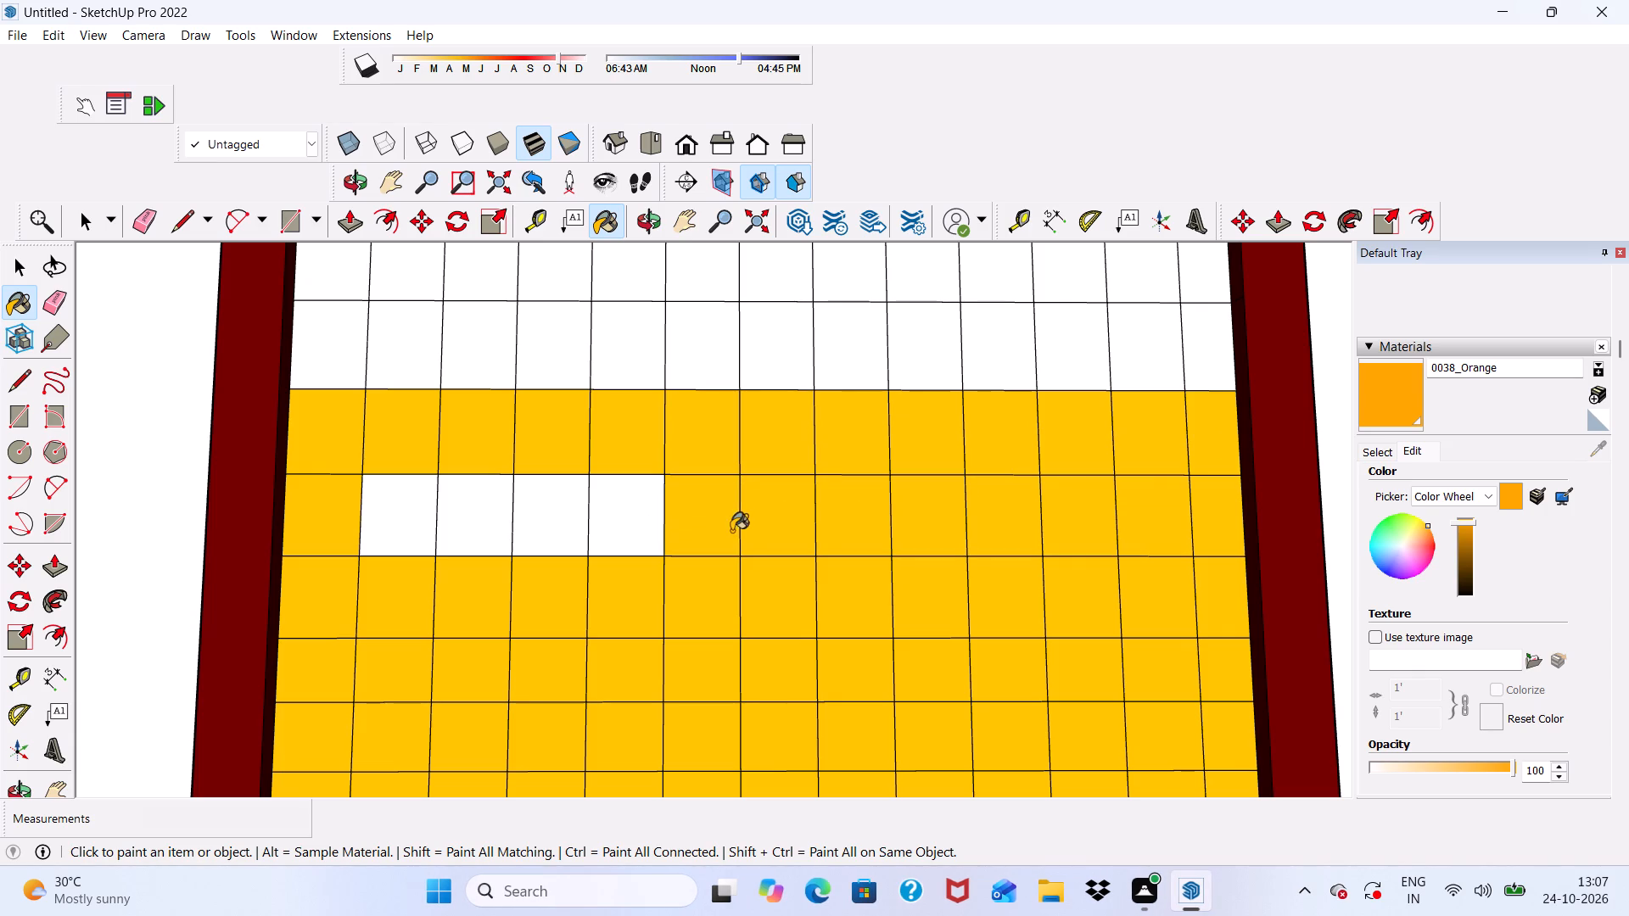
pyautogui.click(636, 506)
pyautogui.click(554, 526)
pyautogui.click(476, 508)
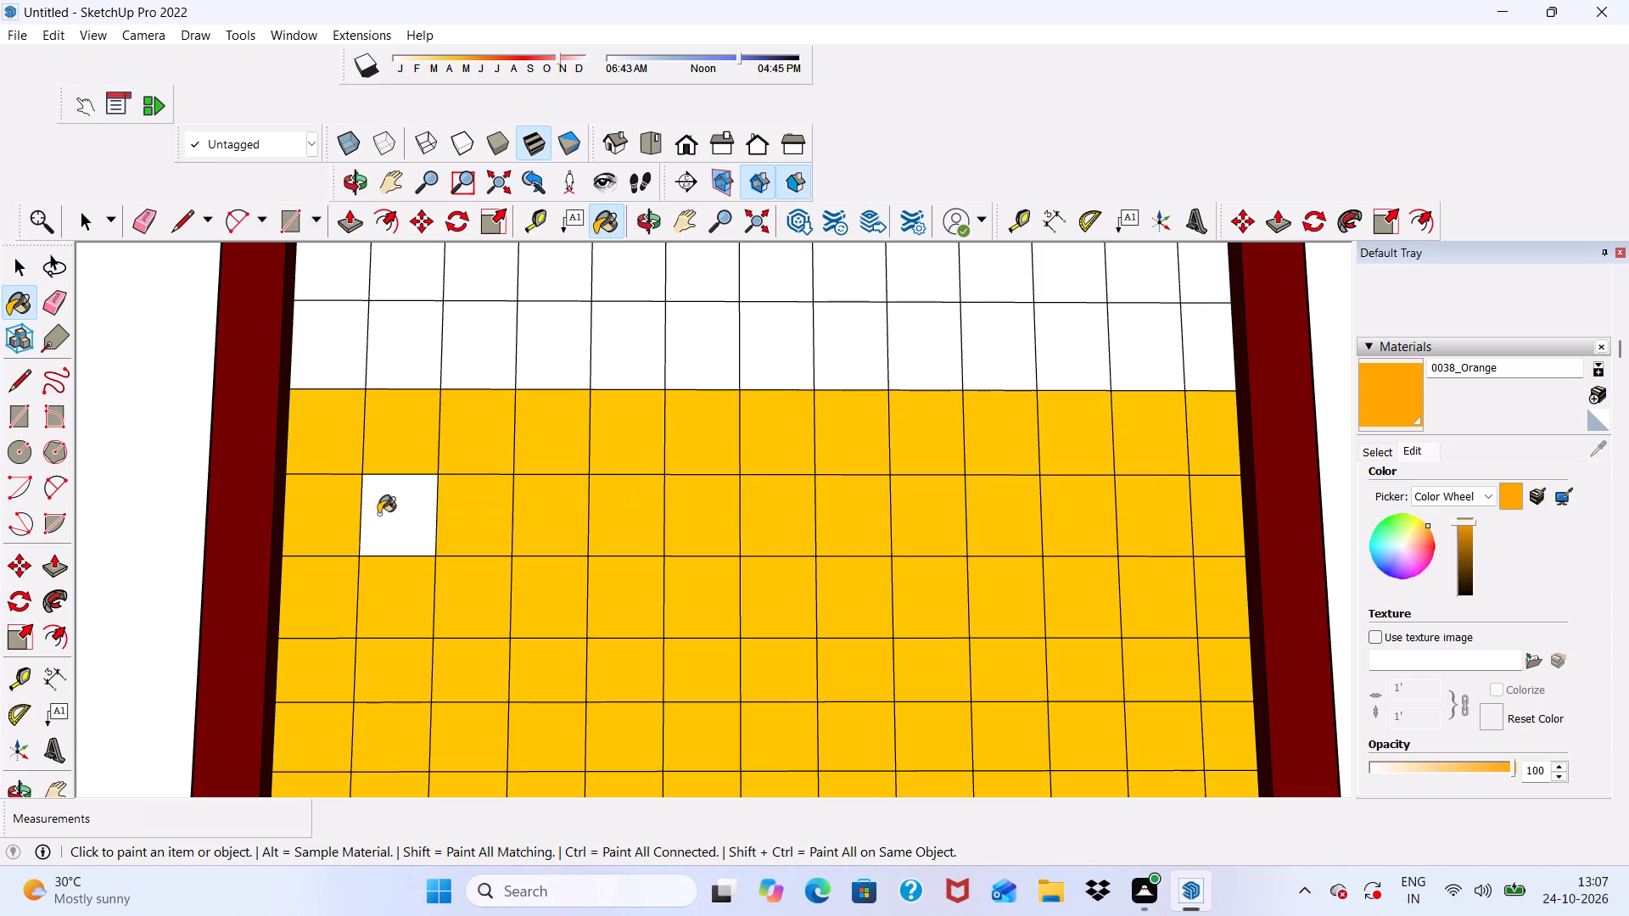
pyautogui.click(378, 514)
# Paint the eleventh to thirteenth rows from the bottom in the grid's last three columns with 0038_Orange.
pyautogui.scroll(-15, 398, 498)
pyautogui.scroll(4, 752, 327)
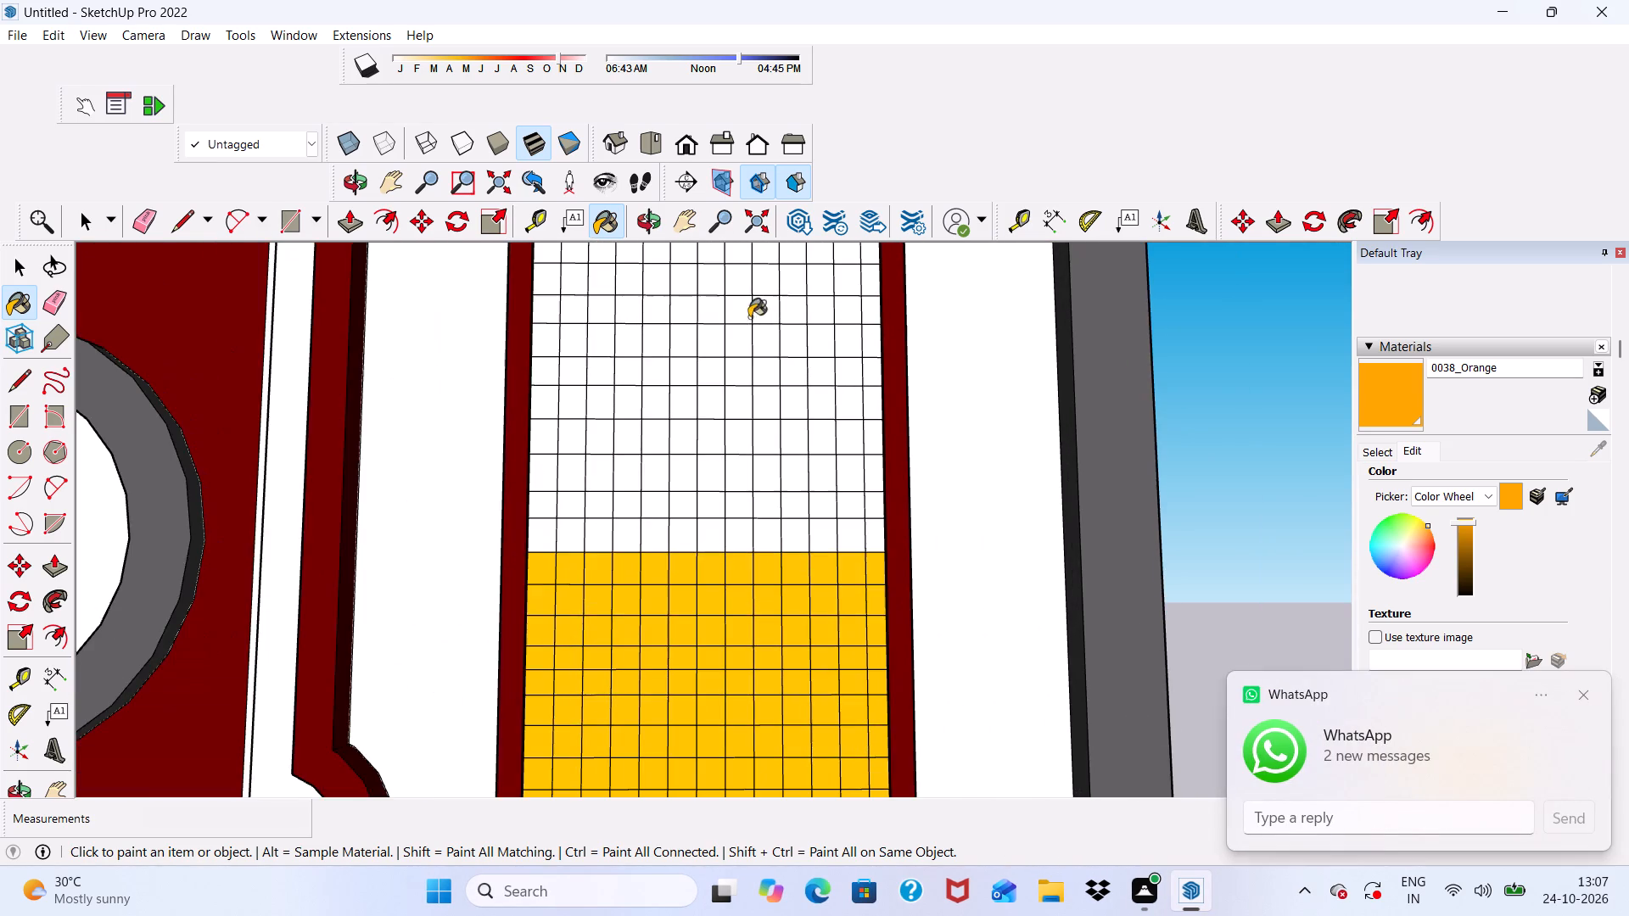
pyautogui.scroll(12, 881, 483)
pyautogui.click(854, 623)
pyautogui.click(842, 522)
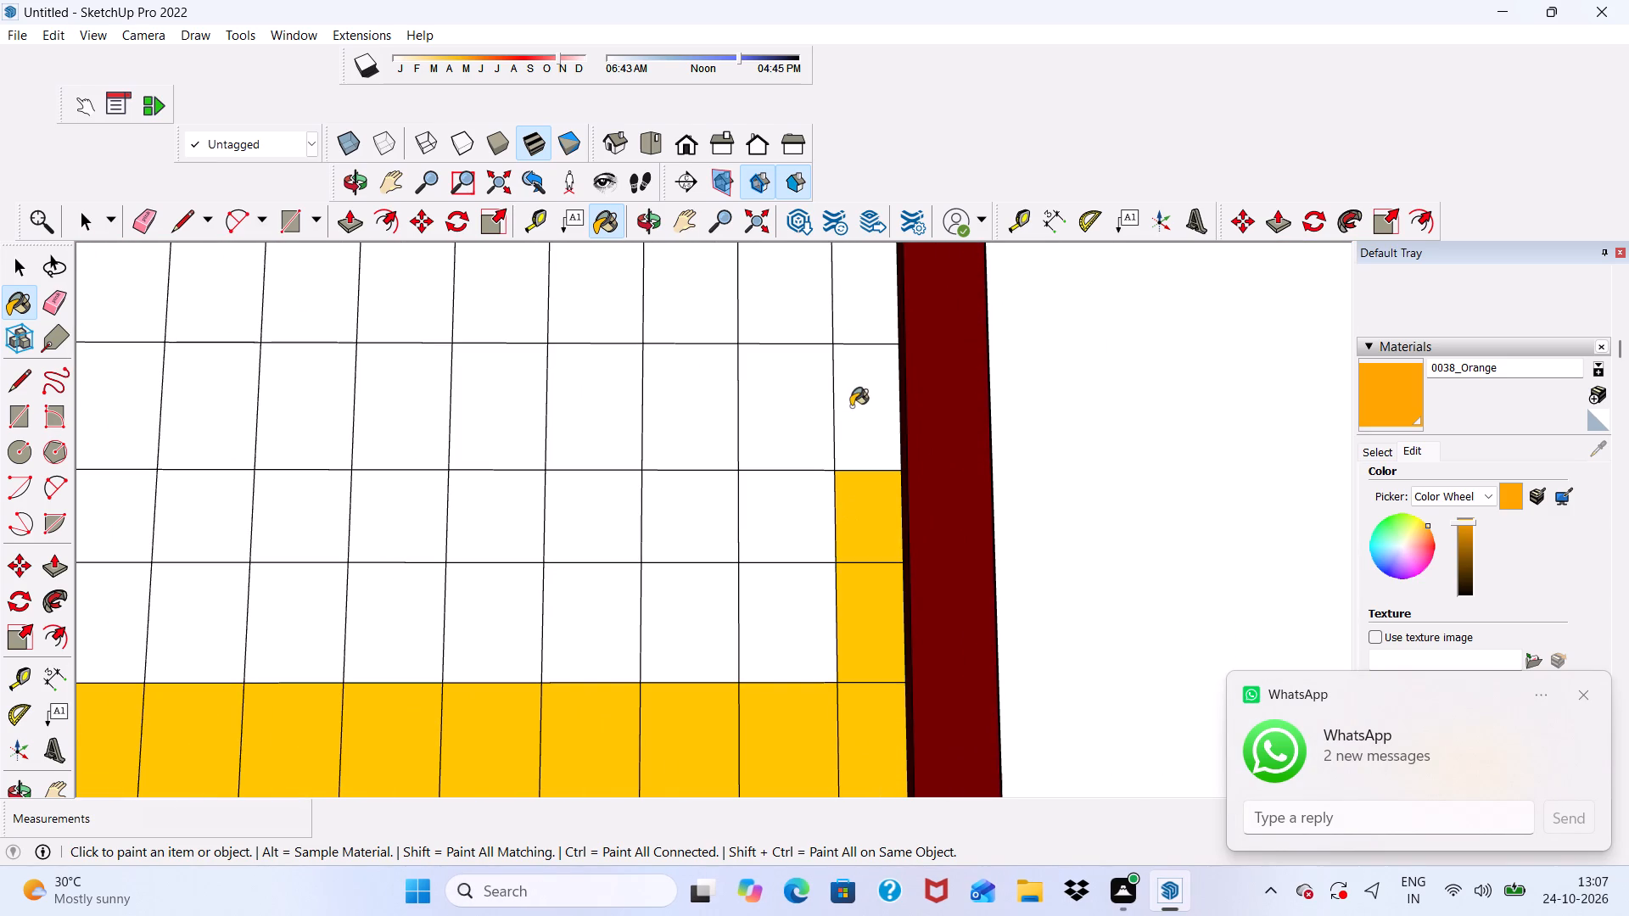
pyautogui.click(851, 406)
pyautogui.click(790, 392)
pyautogui.click(800, 505)
pyautogui.click(798, 613)
pyautogui.moveTo(648, 420); pyautogui.dragTo(650, 426)
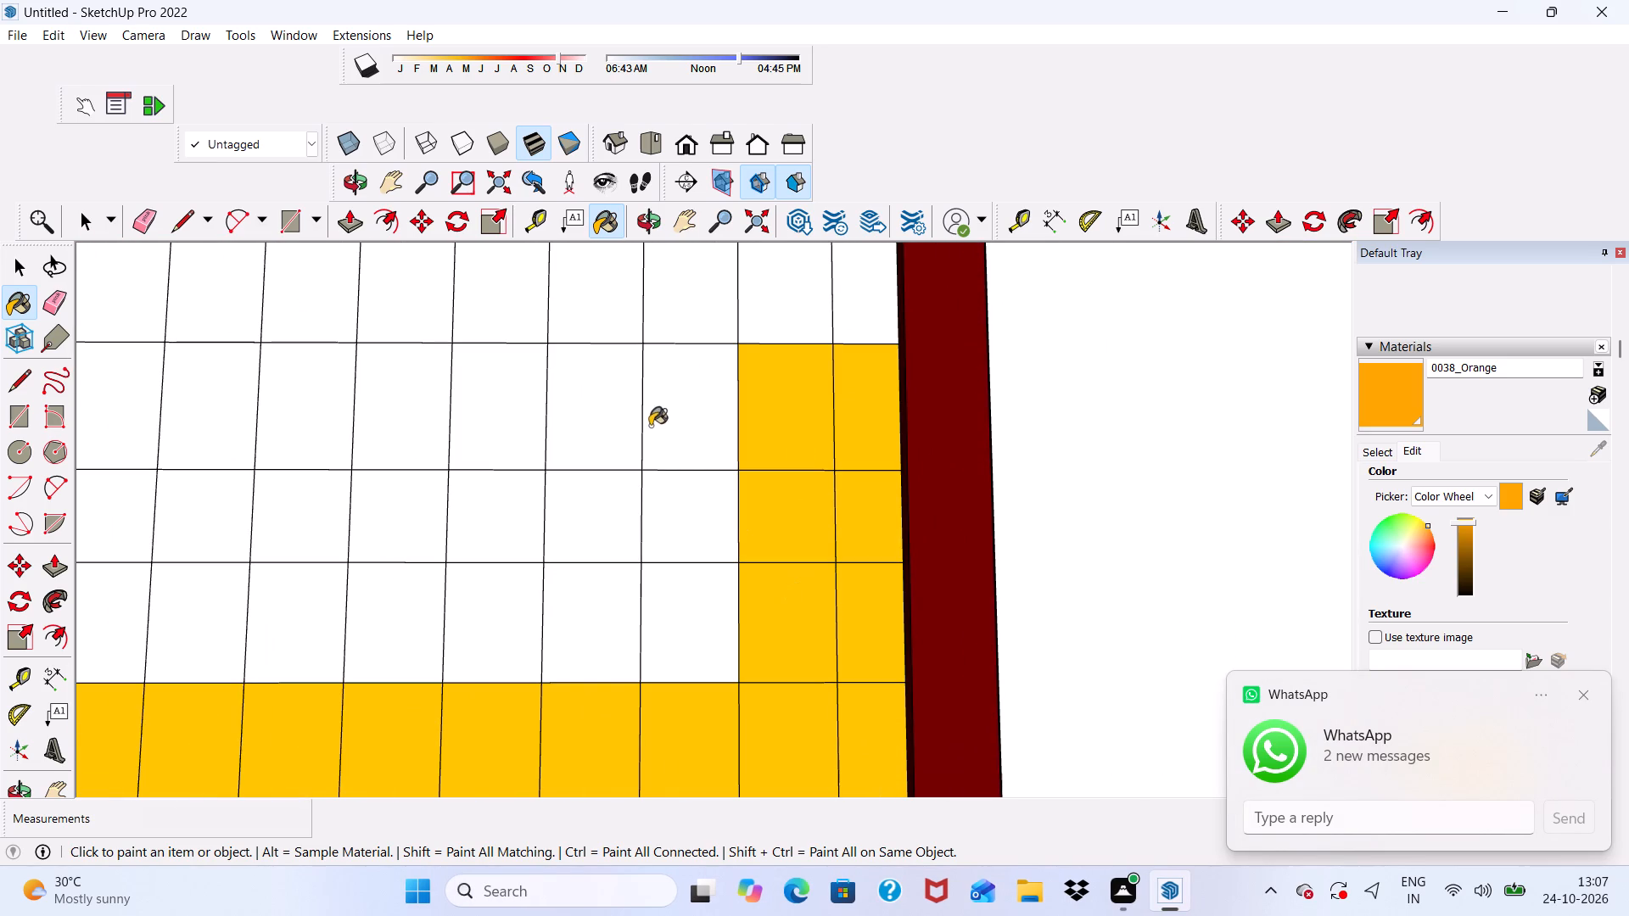
pyautogui.moveTo(650, 426); pyautogui.dragTo(653, 430)
pyautogui.click(698, 506)
pyautogui.click(699, 623)
# Paint the eleventh to thirteenth rows from the bottom in the grid's seventh to tenth columns with 0038_Orange.
pyautogui.click(573, 439)
pyautogui.click(587, 519)
pyautogui.click(597, 639)
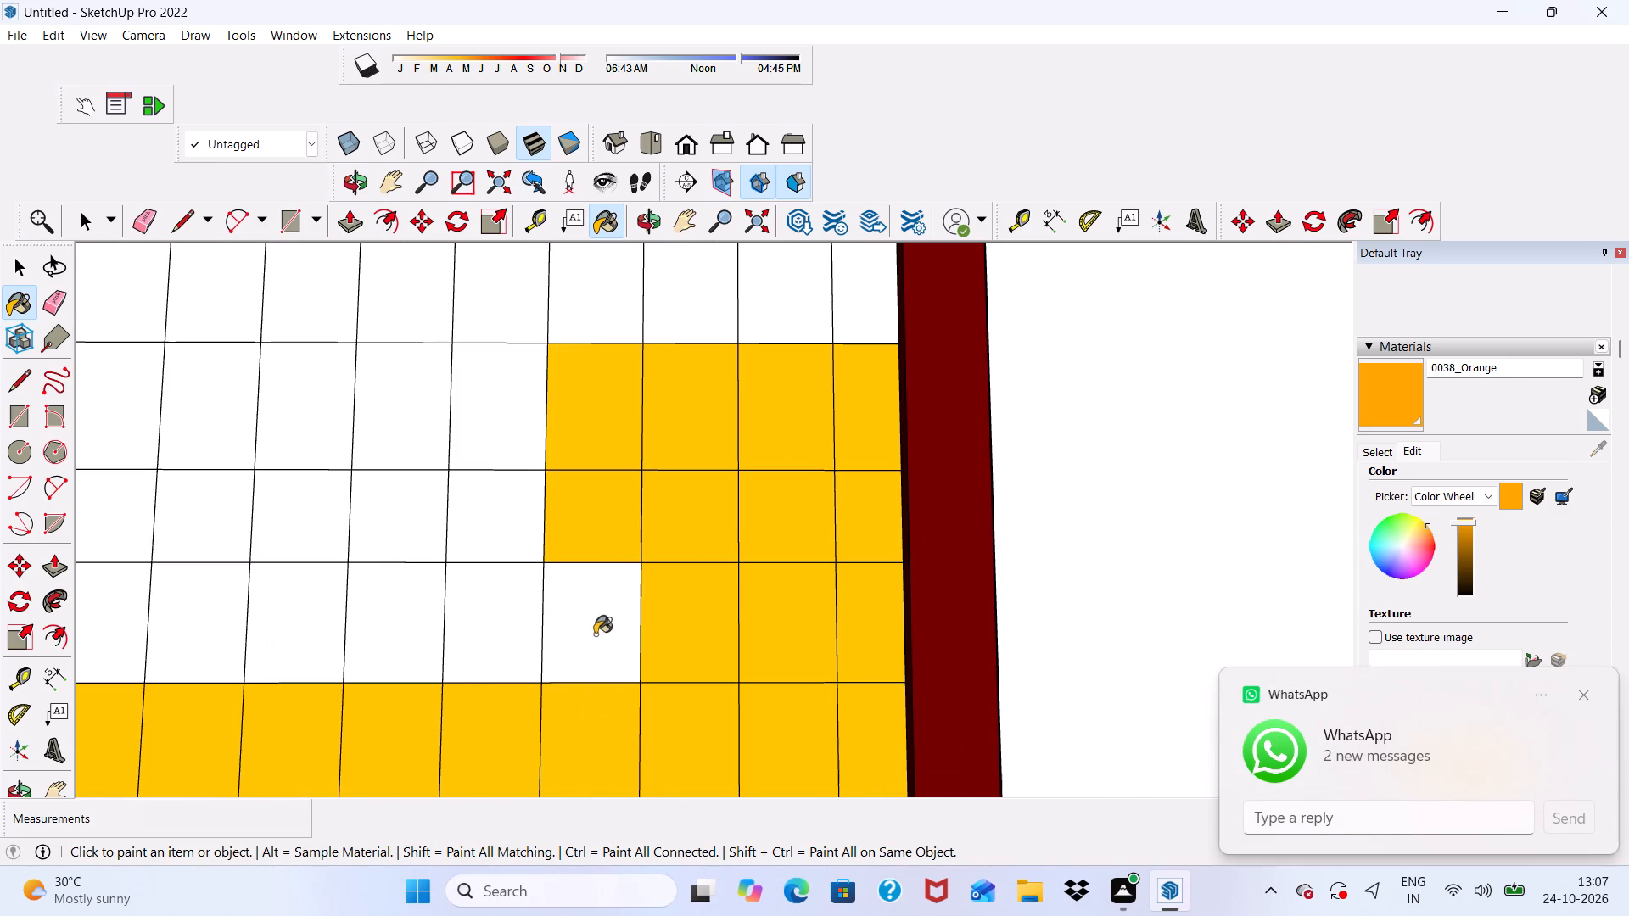
pyautogui.click(488, 412)
pyautogui.click(492, 498)
pyautogui.click(499, 602)
pyautogui.scroll(-11, 500, 548)
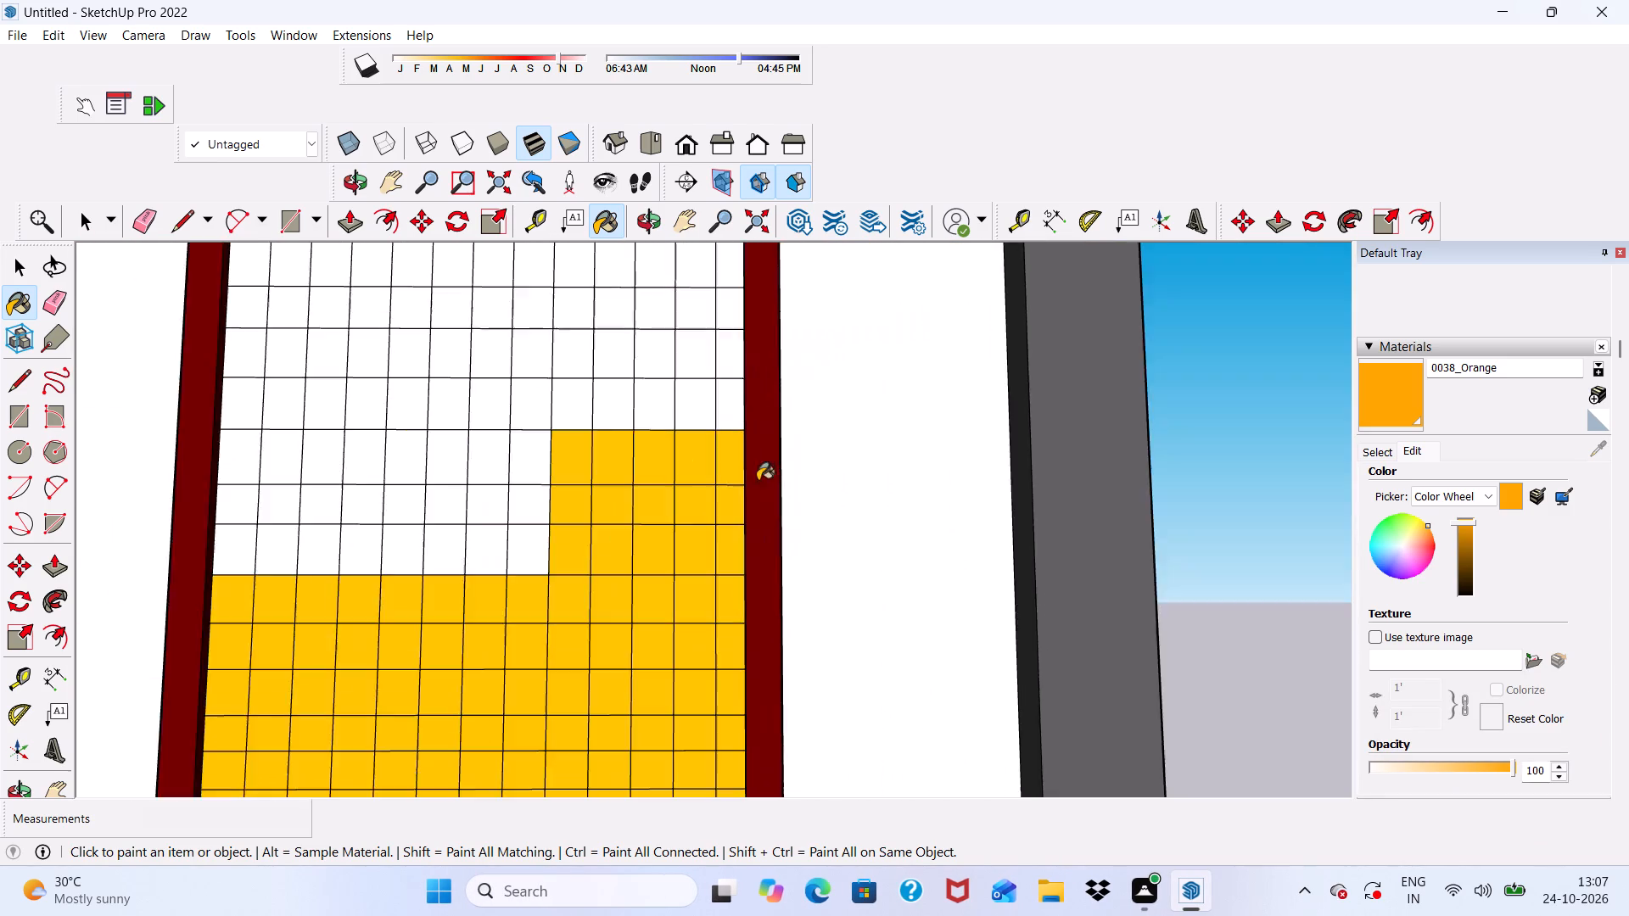
pyautogui.scroll(-5, 758, 481)
pyautogui.scroll(13, 591, 495)
pyautogui.click(795, 478)
pyautogui.moveTo(786, 574); pyautogui.dragTo(786, 583)
pyautogui.click(796, 673)
pyautogui.click(689, 461)
pyautogui.click(689, 556)
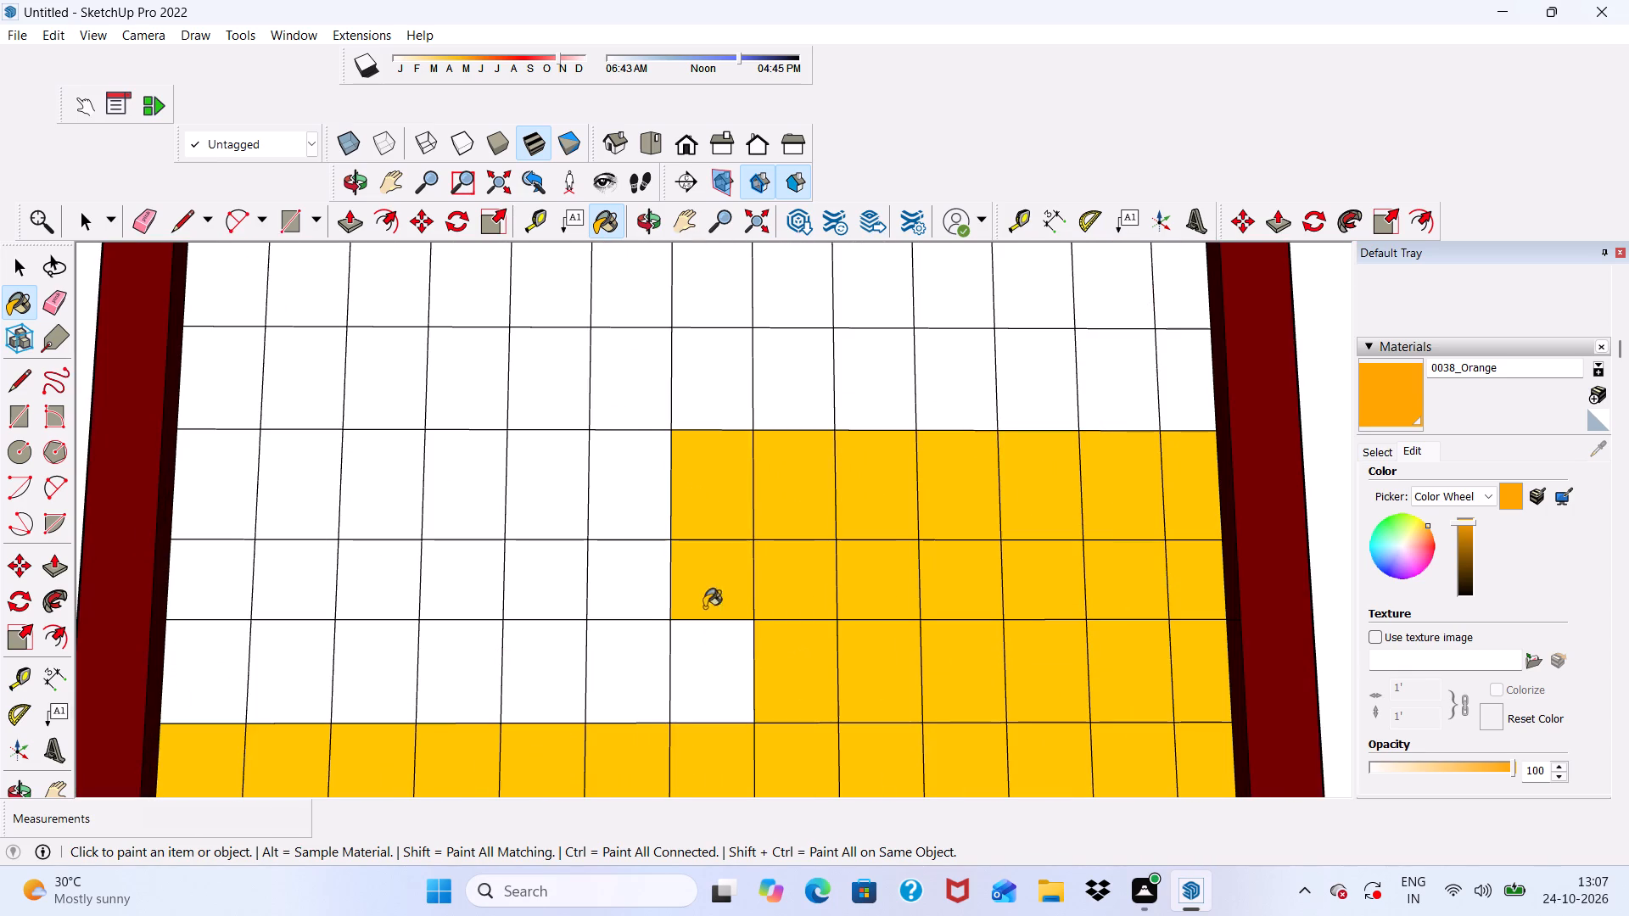
pyautogui.click(711, 658)
# Paint the eleventh to thirteenth rows from the bottom in the grid's fourth to sixth columns with 0038_Orange.
pyautogui.click(635, 642)
pyautogui.click(634, 606)
pyautogui.click(630, 492)
pyautogui.moveTo(527, 481); pyautogui.dragTo(529, 491)
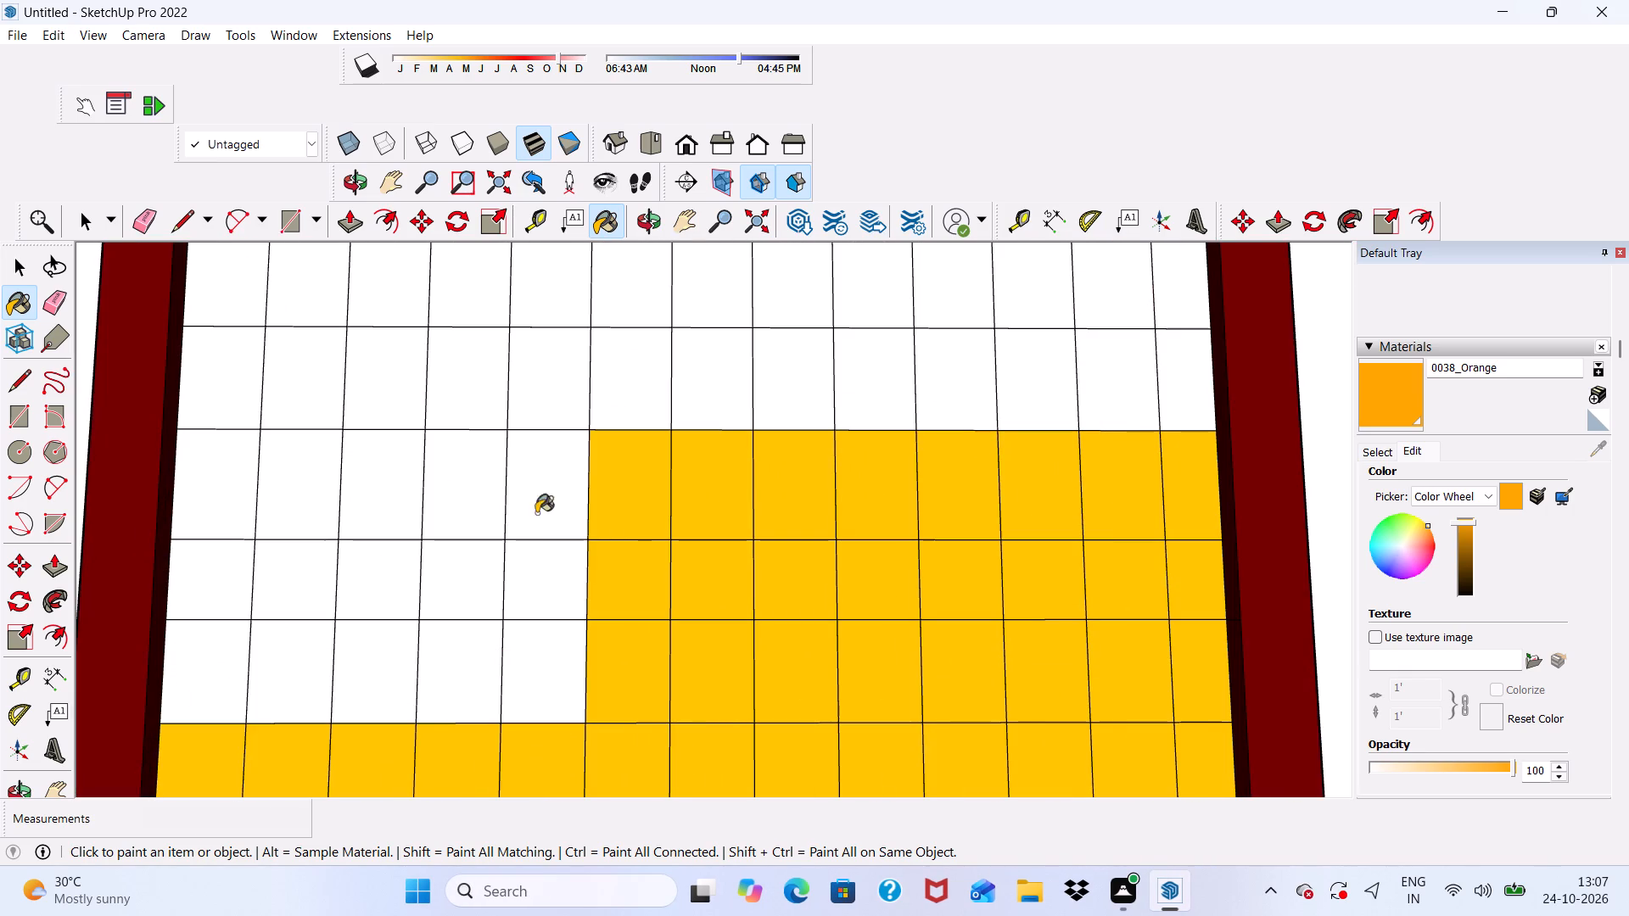
pyautogui.click(545, 561)
pyautogui.click(563, 686)
pyautogui.click(470, 641)
pyautogui.click(467, 595)
pyautogui.click(464, 474)
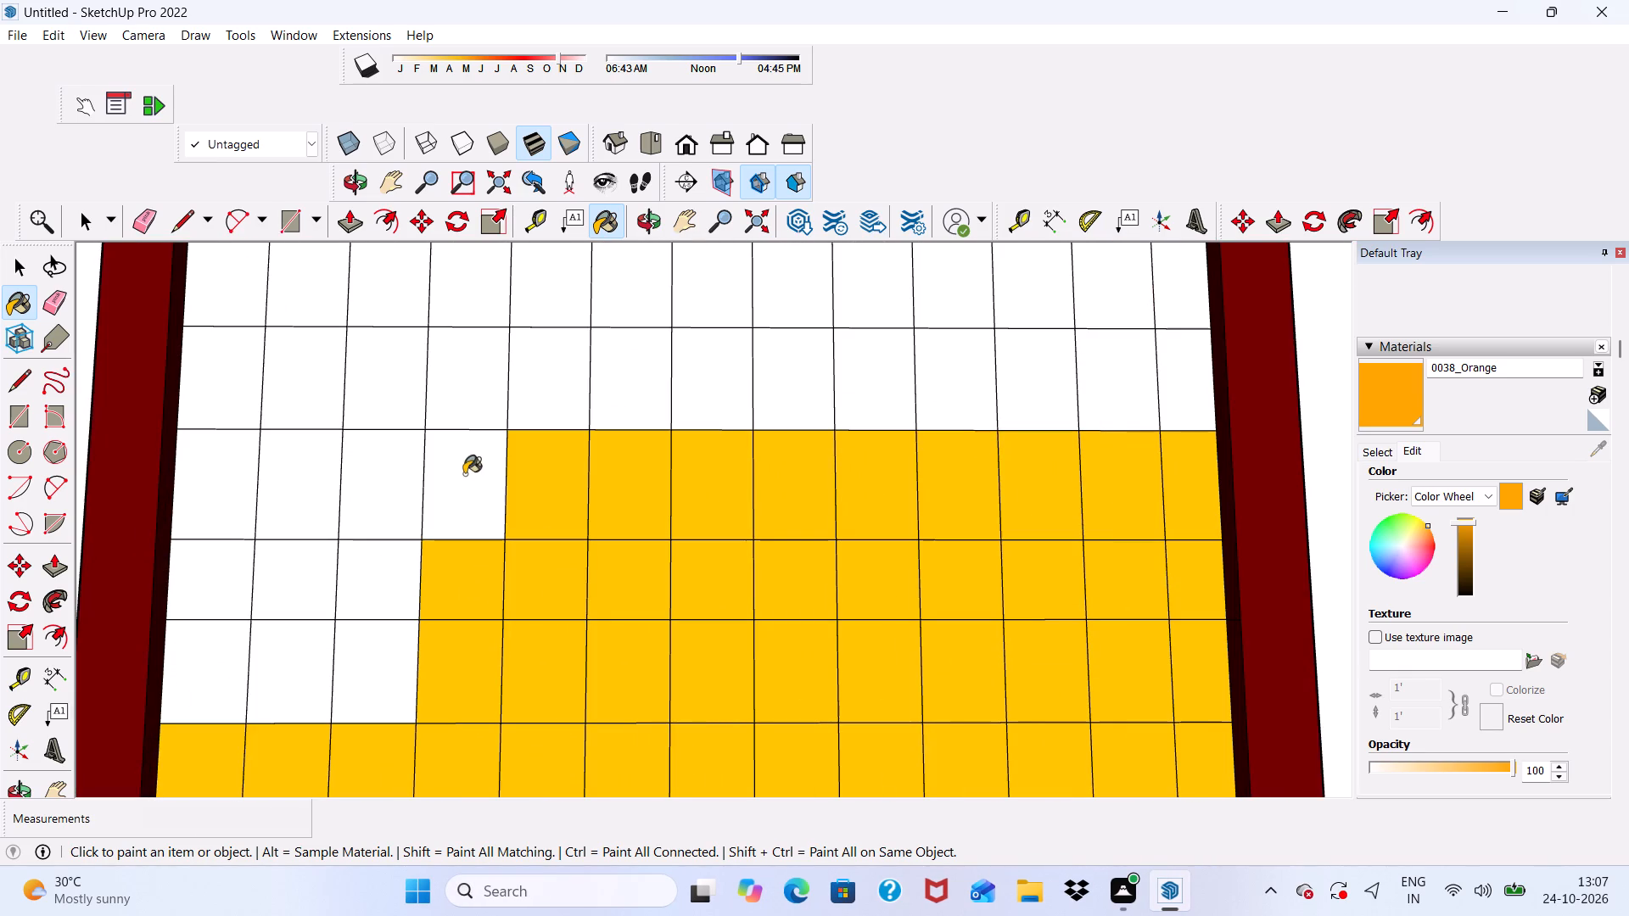
# Paint the eleventh to thirteenth rows from the bottom in the grid's first three columns with 0038_Orange.
pyautogui.scroll(3, 313, 445)
pyautogui.click(392, 485)
pyautogui.moveTo(391, 600); pyautogui.dragTo(396, 630)
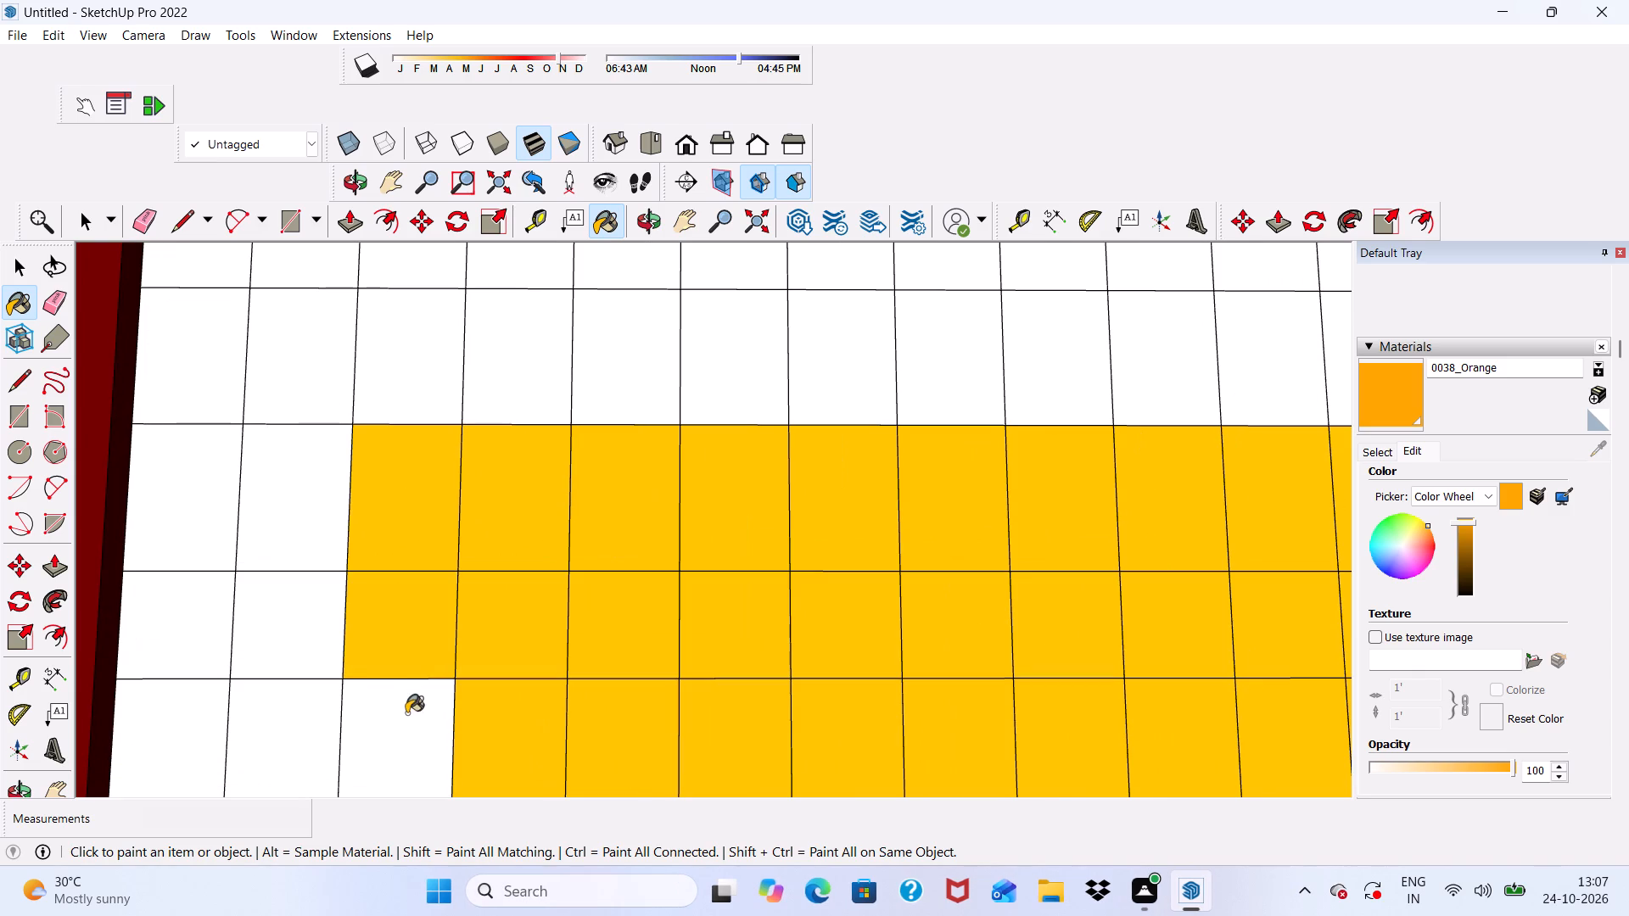
pyautogui.click(408, 718)
pyautogui.click(334, 683)
pyautogui.click(316, 656)
pyautogui.click(306, 505)
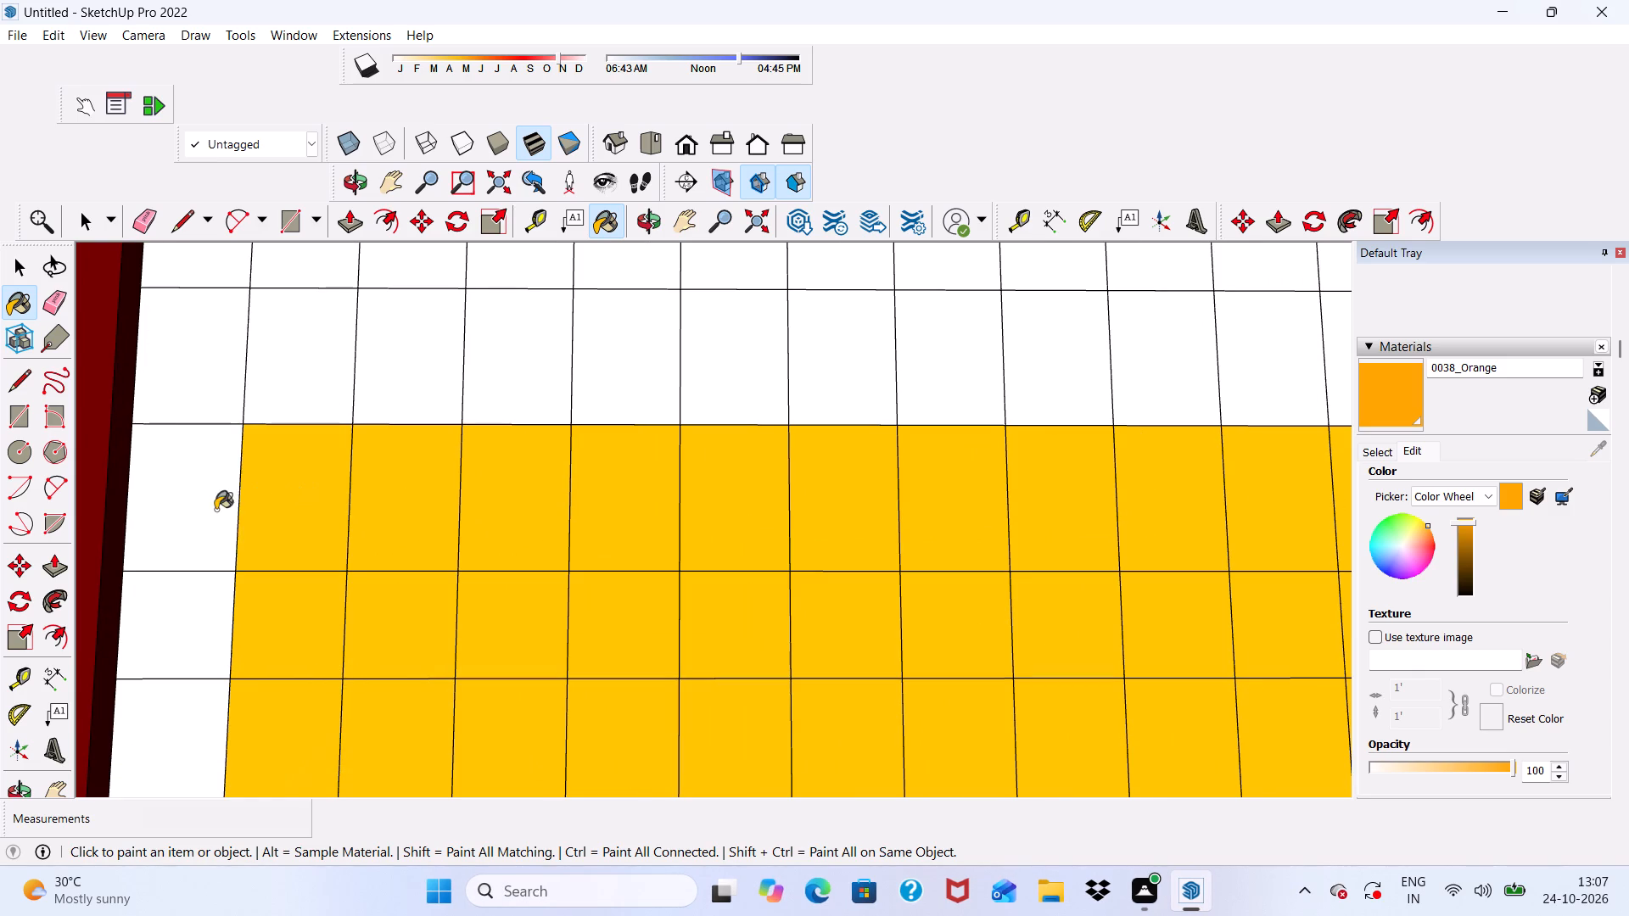
pyautogui.click(216, 510)
pyautogui.click(200, 625)
pyautogui.click(184, 748)
# Paint about a dozen cells down the grid's last column with 0038_Orange, starting level with the separate orange strip.
pyautogui.scroll(-10, 218, 573)
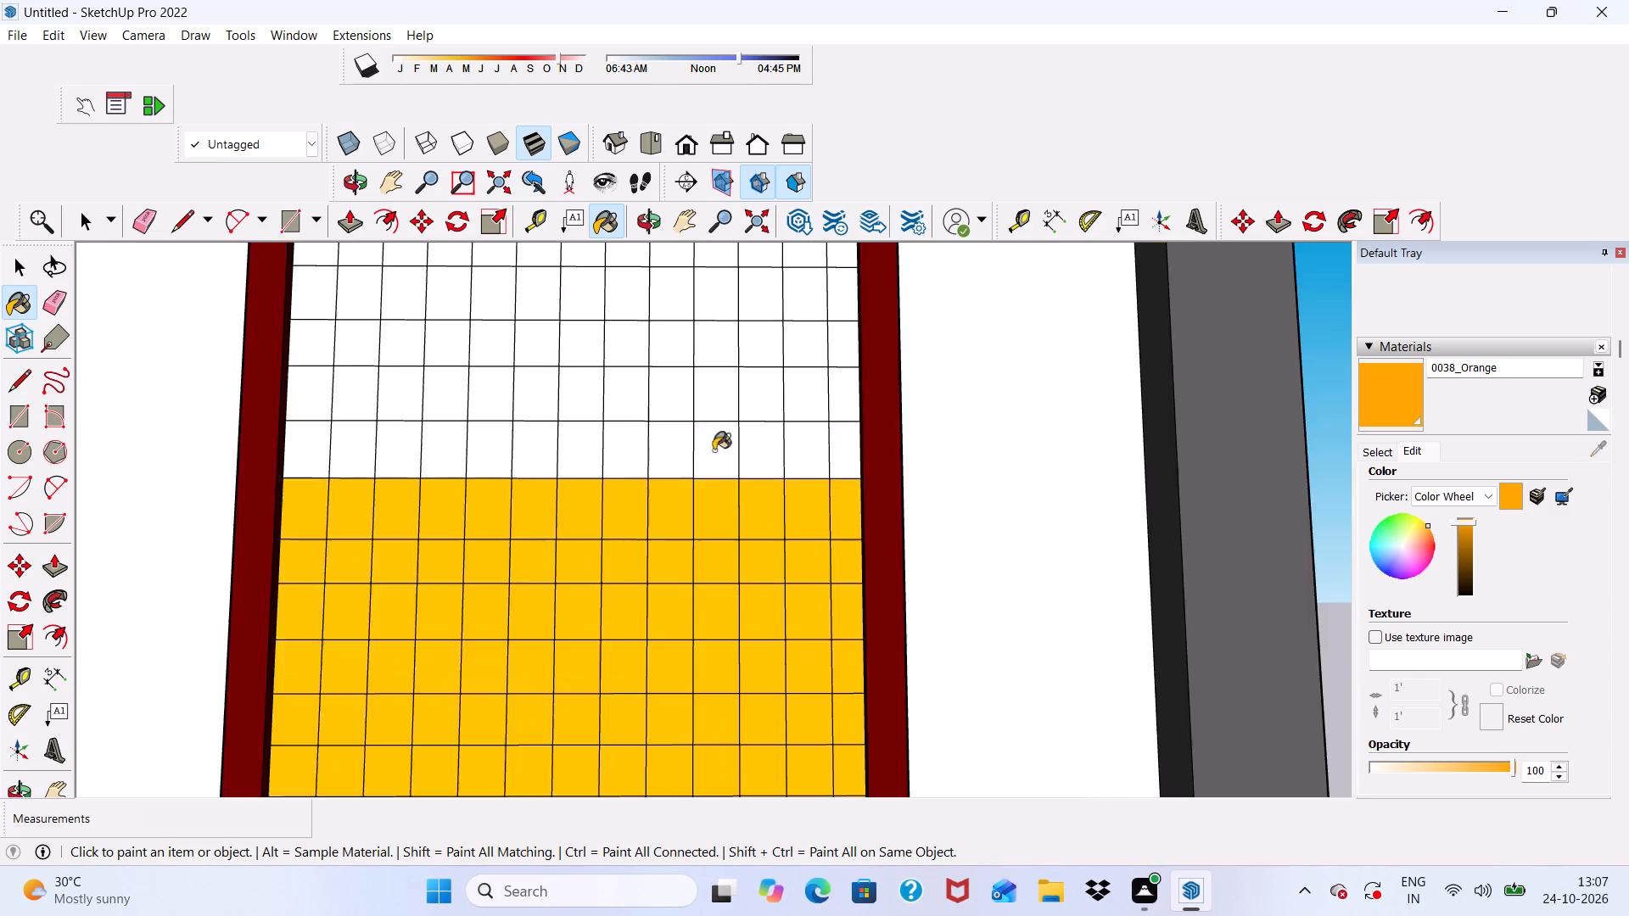
pyautogui.scroll(-16, 714, 450)
pyautogui.scroll(8, 632, 321)
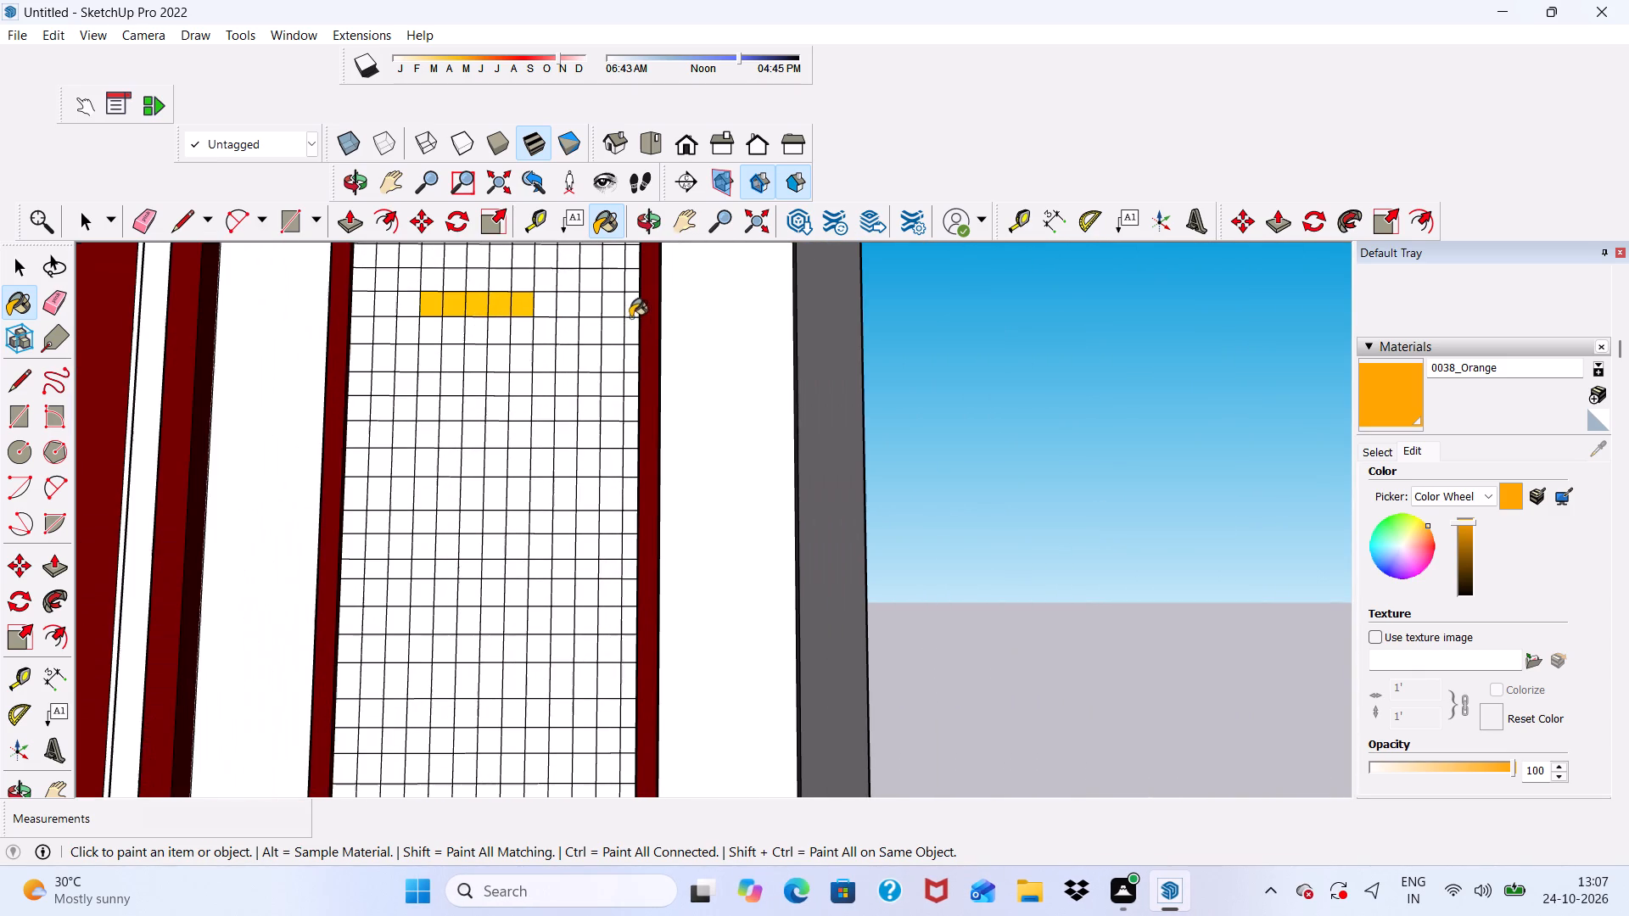
pyautogui.click(630, 310)
pyautogui.click(631, 328)
pyautogui.click(631, 368)
pyautogui.scroll(2, 637, 397)
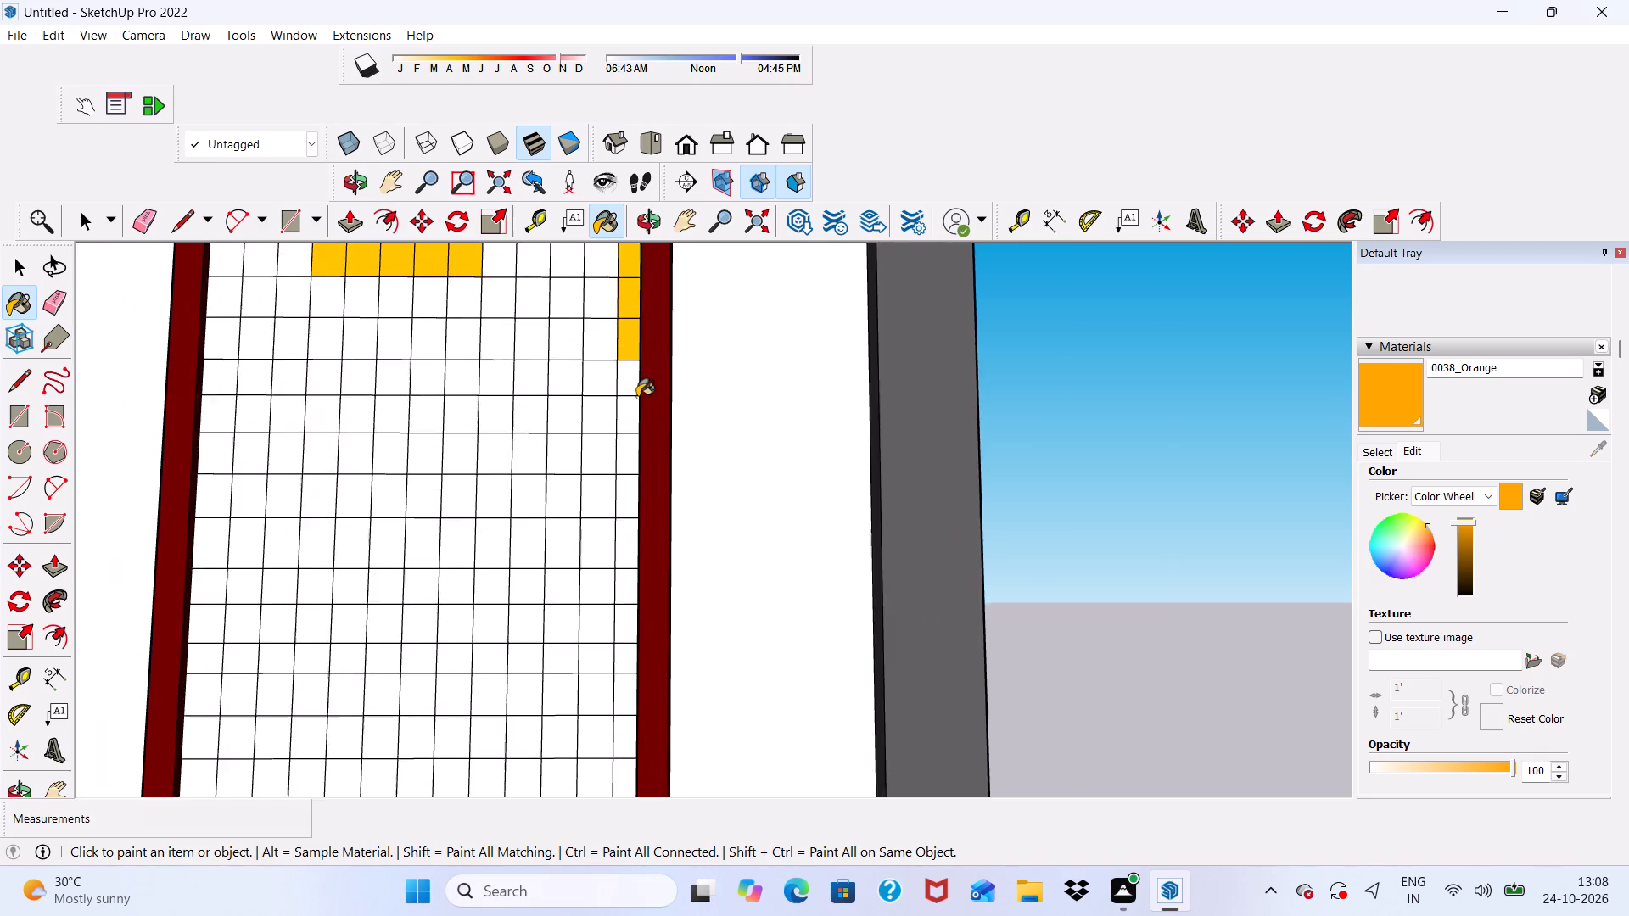
pyautogui.scroll(6, 637, 397)
pyautogui.click(623, 376)
pyautogui.click(618, 444)
pyautogui.click(618, 528)
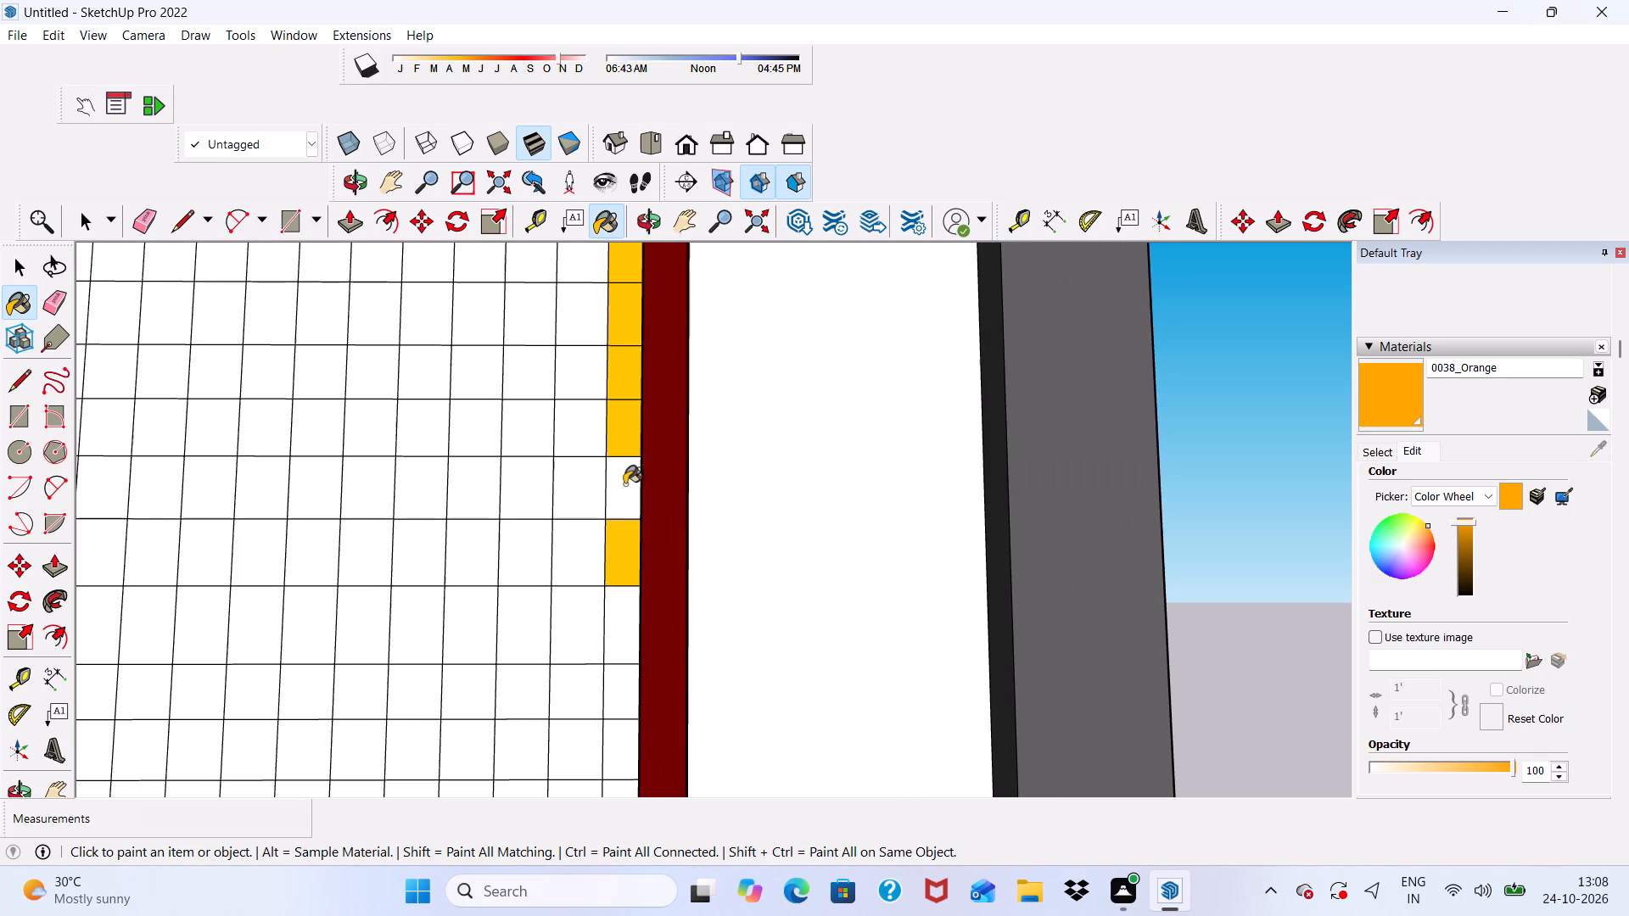
pyautogui.click(624, 484)
pyautogui.scroll(-6, 615, 440)
pyautogui.scroll(10, 607, 591)
pyautogui.click(622, 477)
pyautogui.click(624, 617)
pyautogui.scroll(-3, 588, 339)
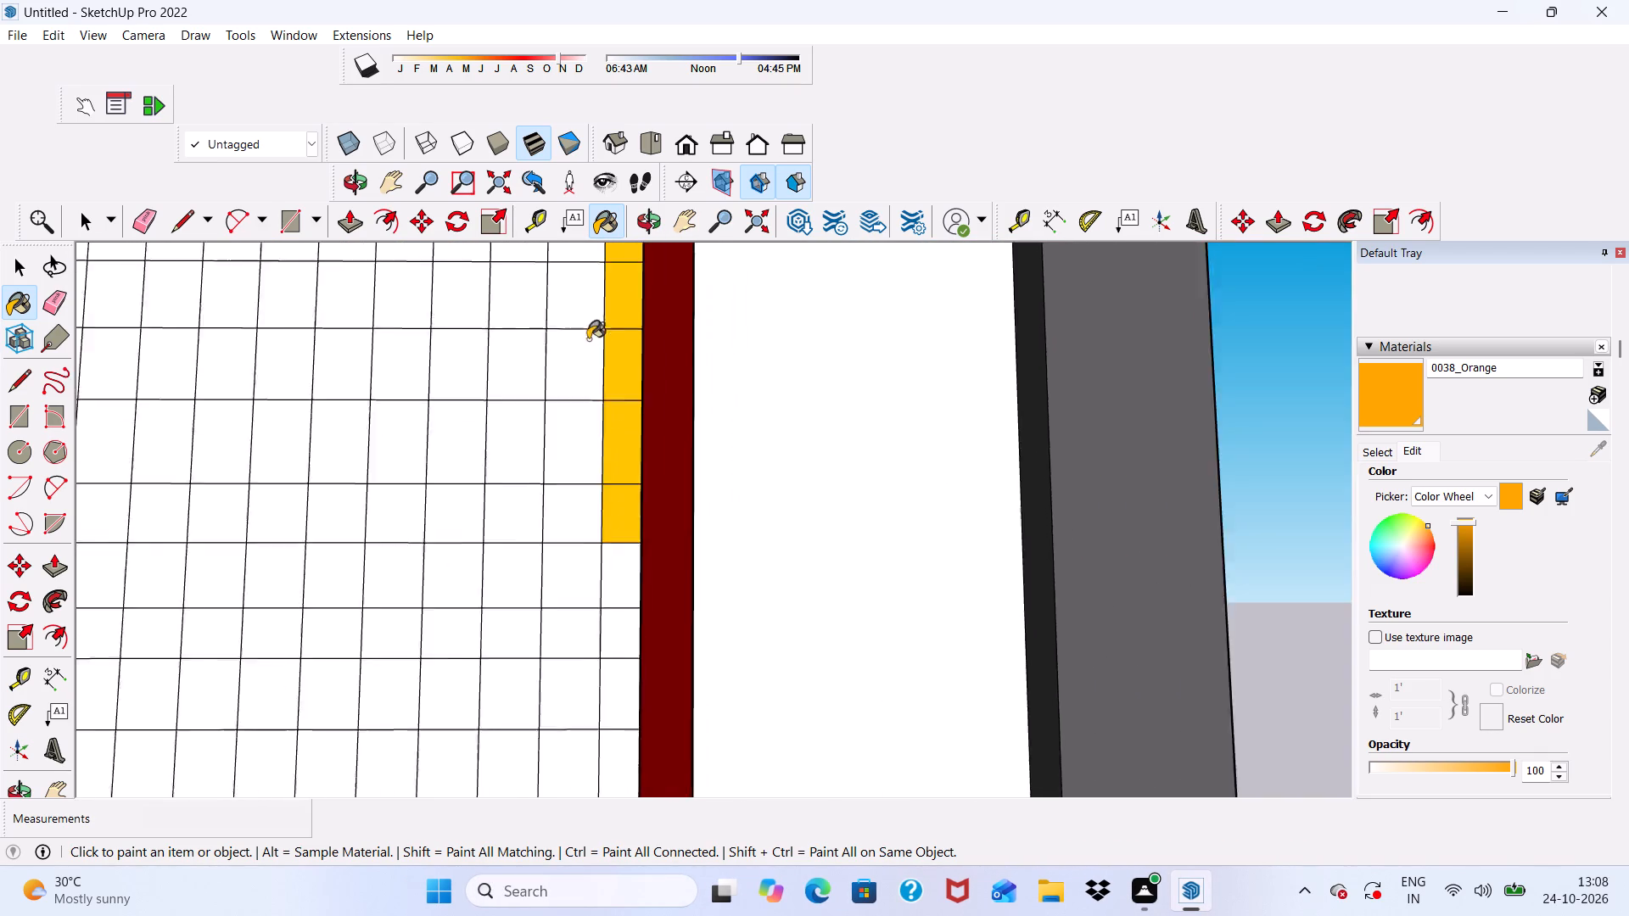
pyautogui.scroll(-3, 588, 339)
pyautogui.scroll(5, 623, 378)
pyautogui.click(606, 548)
pyautogui.click(619, 649)
pyautogui.click(612, 705)
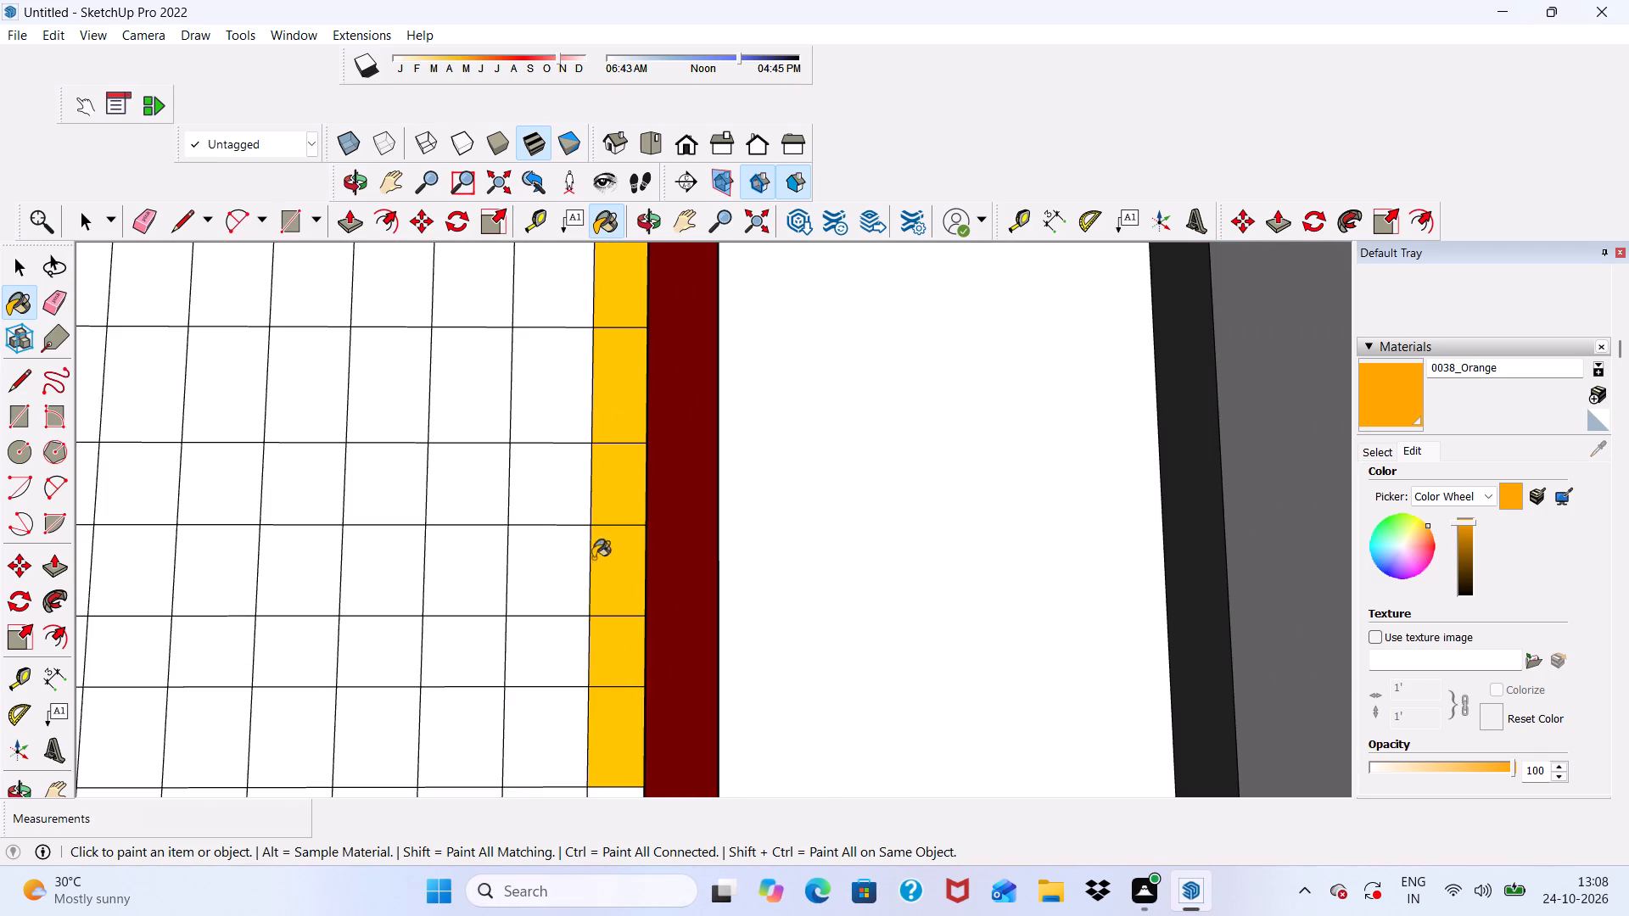
# Paint the rest of the grid's last column with 0038_Orange, down to the fourteenth row from the bottom.
pyautogui.scroll(-6, 576, 371)
pyautogui.scroll(2, 602, 669)
pyautogui.click(592, 617)
pyautogui.moveTo(595, 696); pyautogui.dragTo(596, 668)
pyautogui.scroll(-5, 596, 382)
pyautogui.scroll(8, 603, 690)
pyautogui.click(590, 619)
pyautogui.click(594, 733)
pyautogui.scroll(-6, 551, 422)
pyautogui.scroll(5, 594, 674)
pyautogui.click(552, 645)
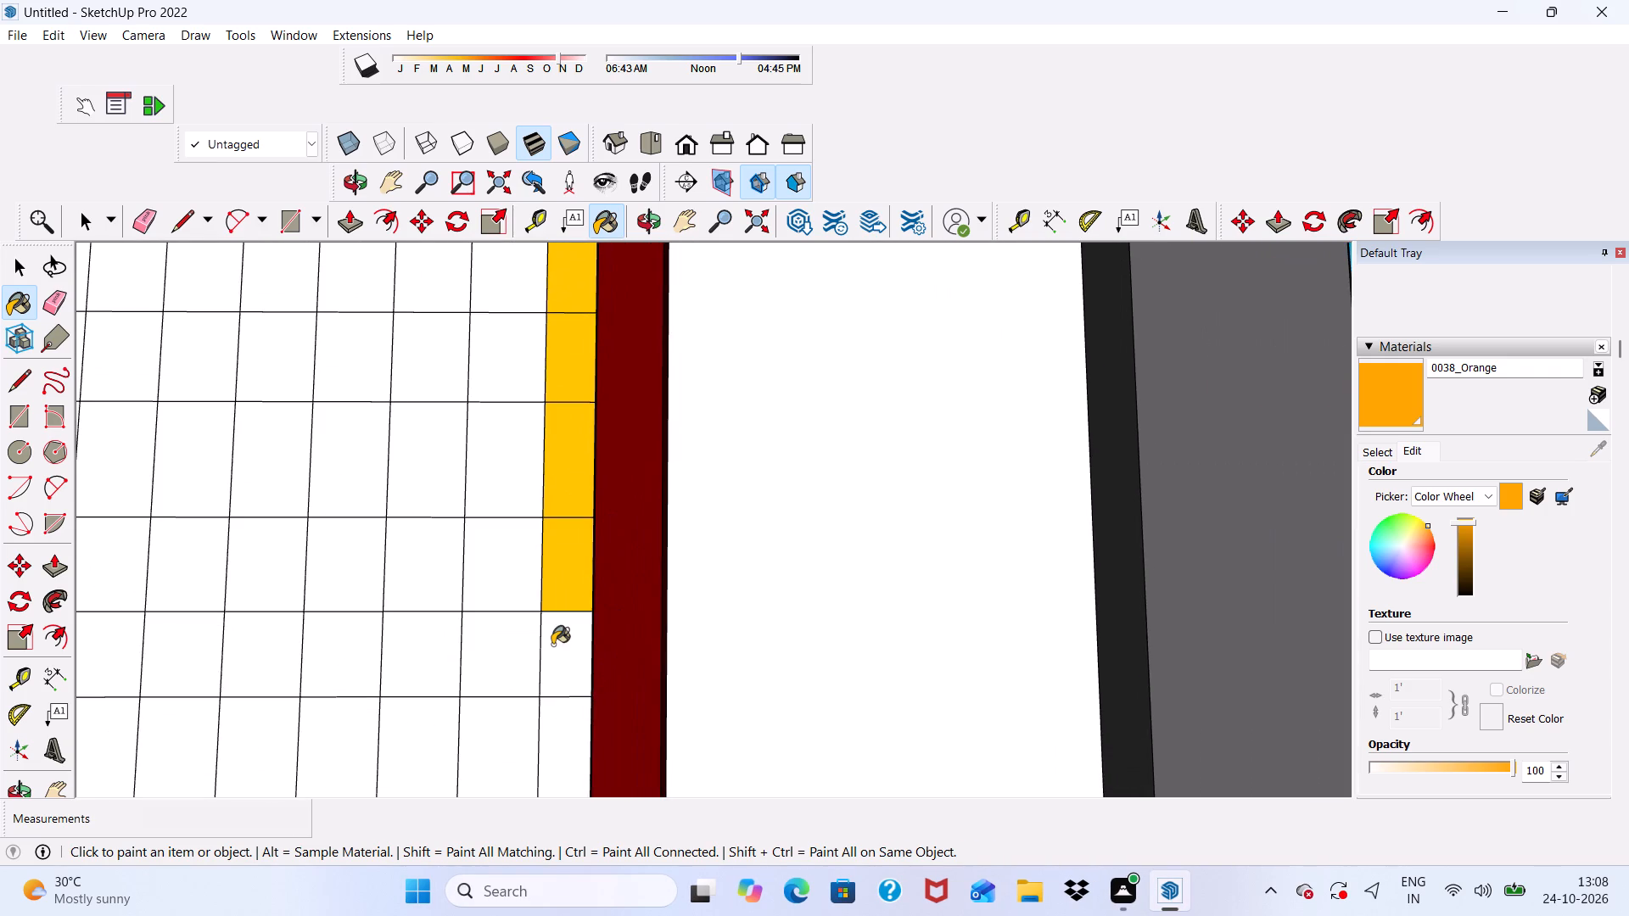
pyautogui.click(559, 729)
pyautogui.scroll(-10, 591, 342)
pyautogui.scroll(7, 613, 525)
pyautogui.click(598, 523)
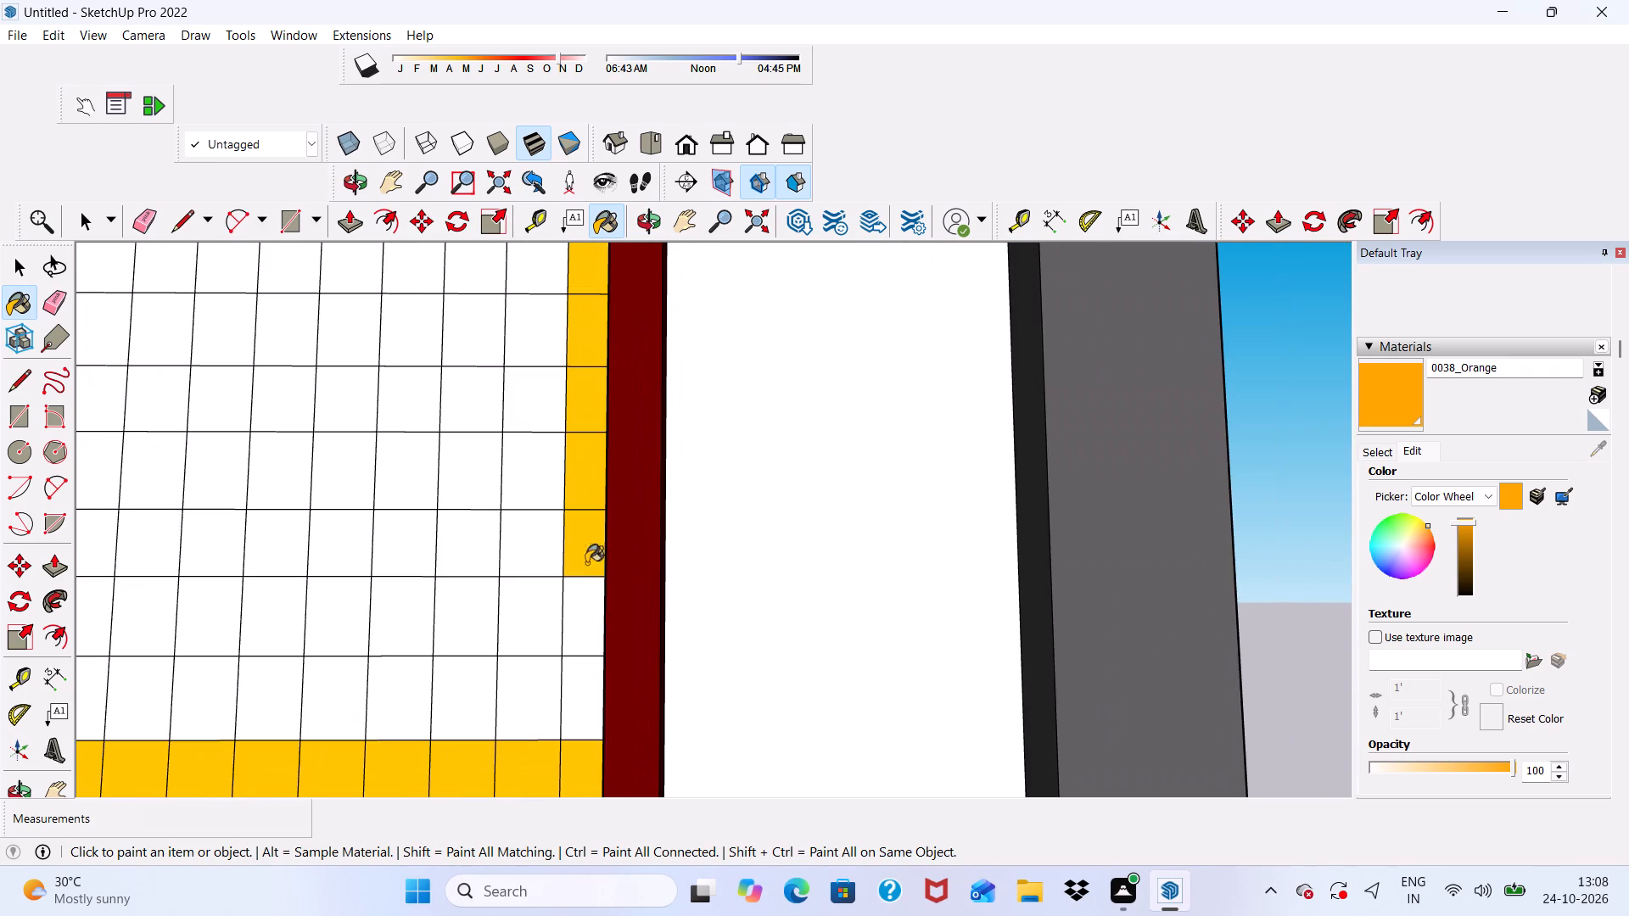
pyautogui.click(577, 627)
pyautogui.click(576, 688)
# Paint the fourteenth to nineteenth rows from the bottom in the grid's twelfth column with 0038_Orange.
pyautogui.click(540, 704)
pyautogui.click(532, 613)
pyautogui.click(532, 519)
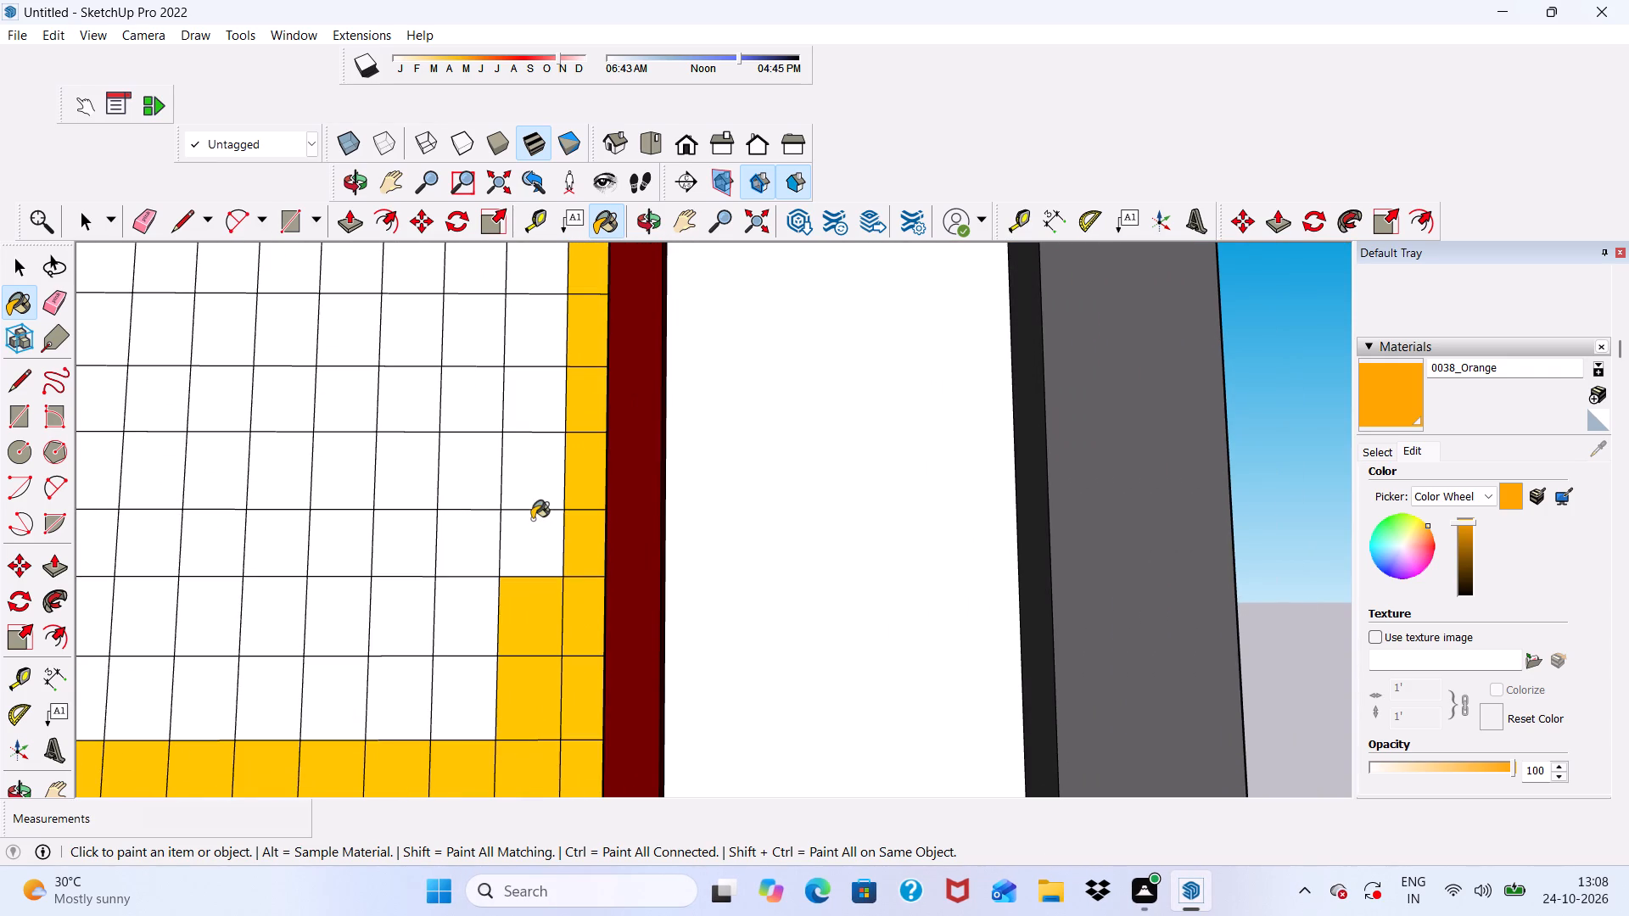
pyautogui.moveTo(529, 465); pyautogui.dragTo(529, 453)
pyautogui.click(529, 400)
pyautogui.click(529, 332)
# Paint the fourteenth to sixteenth rows from the bottom in the grid's ninth to eleventh columns with 0038_Orange.
pyautogui.click(460, 514)
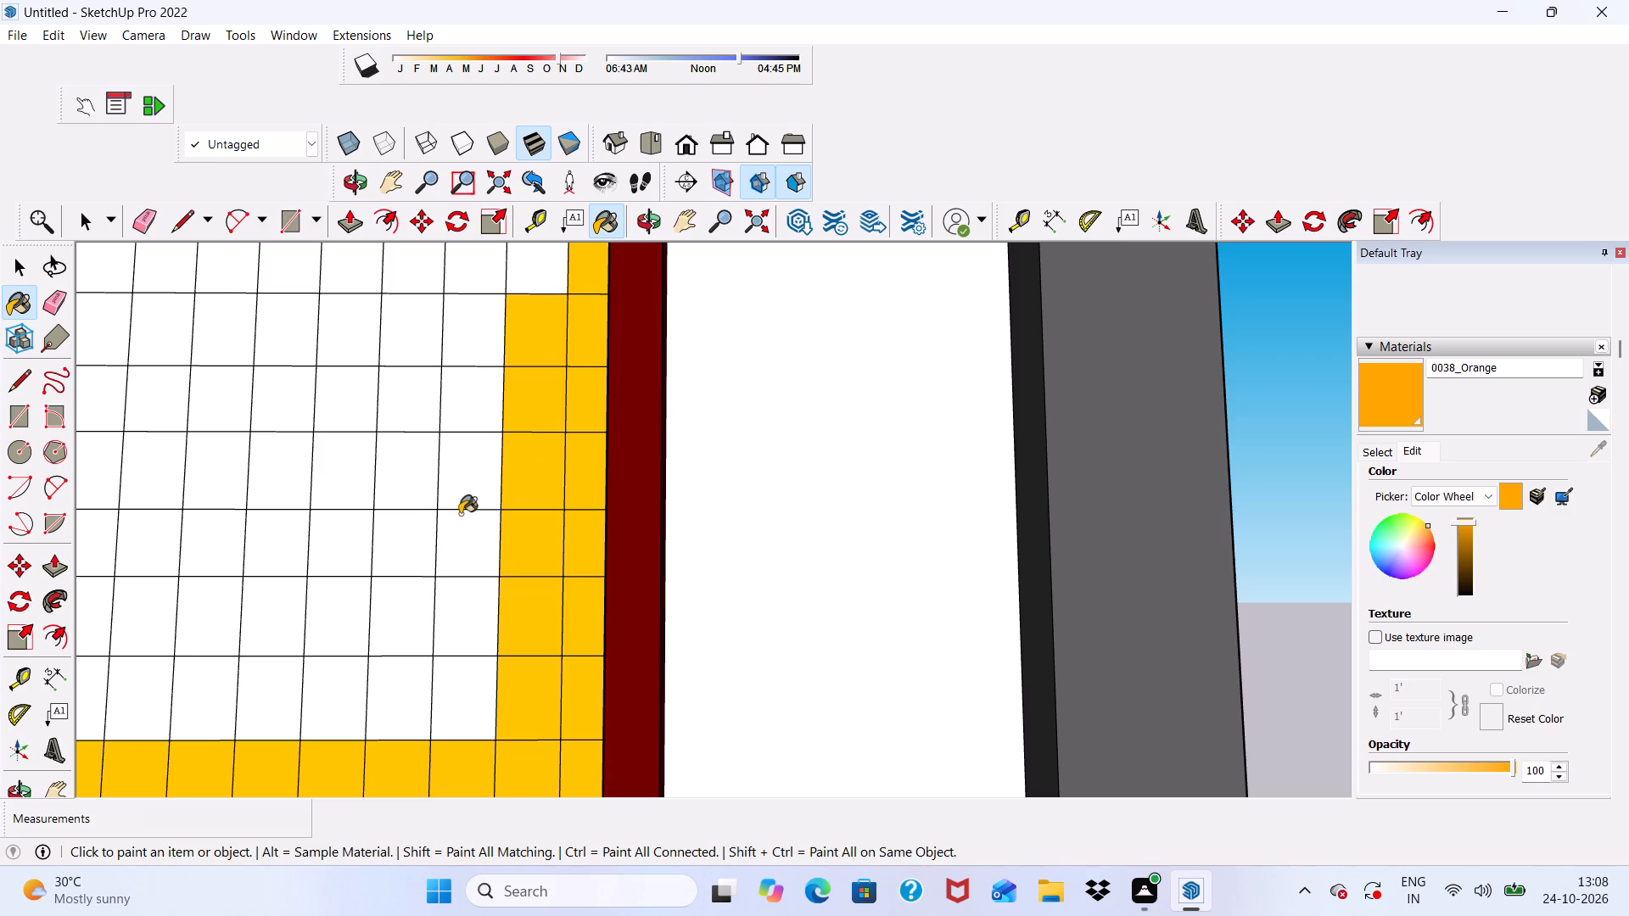
pyautogui.click(462, 539)
pyautogui.click(465, 619)
pyautogui.click(471, 690)
pyautogui.click(424, 705)
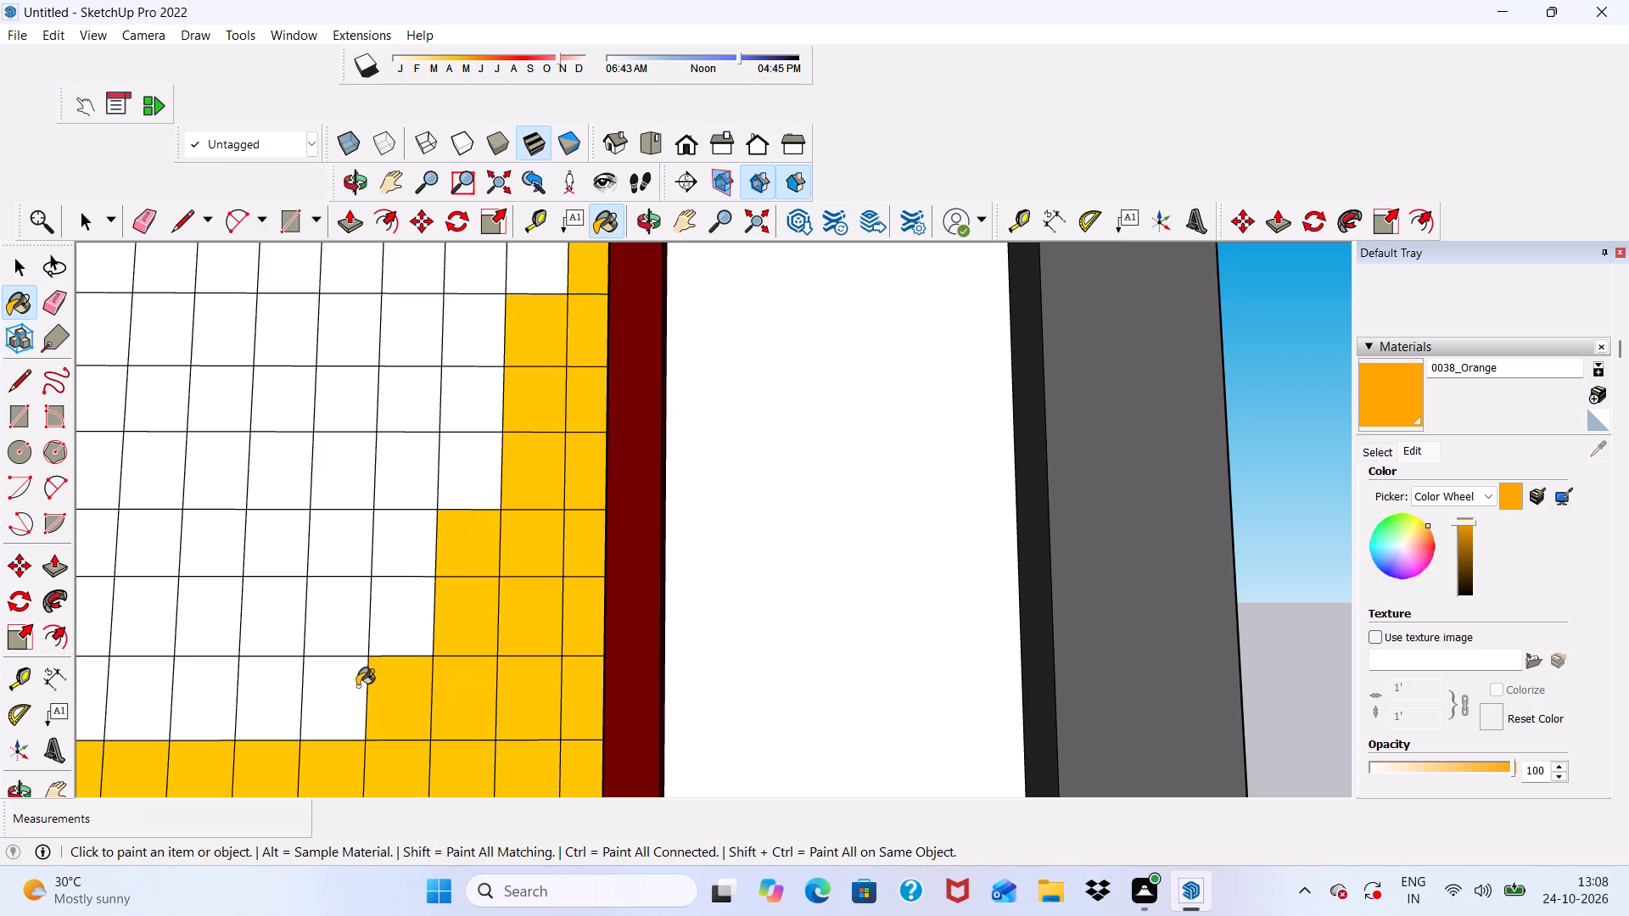
pyautogui.moveTo(357, 686); pyautogui.dragTo(347, 686)
pyautogui.click(423, 619)
pyautogui.click(402, 556)
pyautogui.click(319, 522)
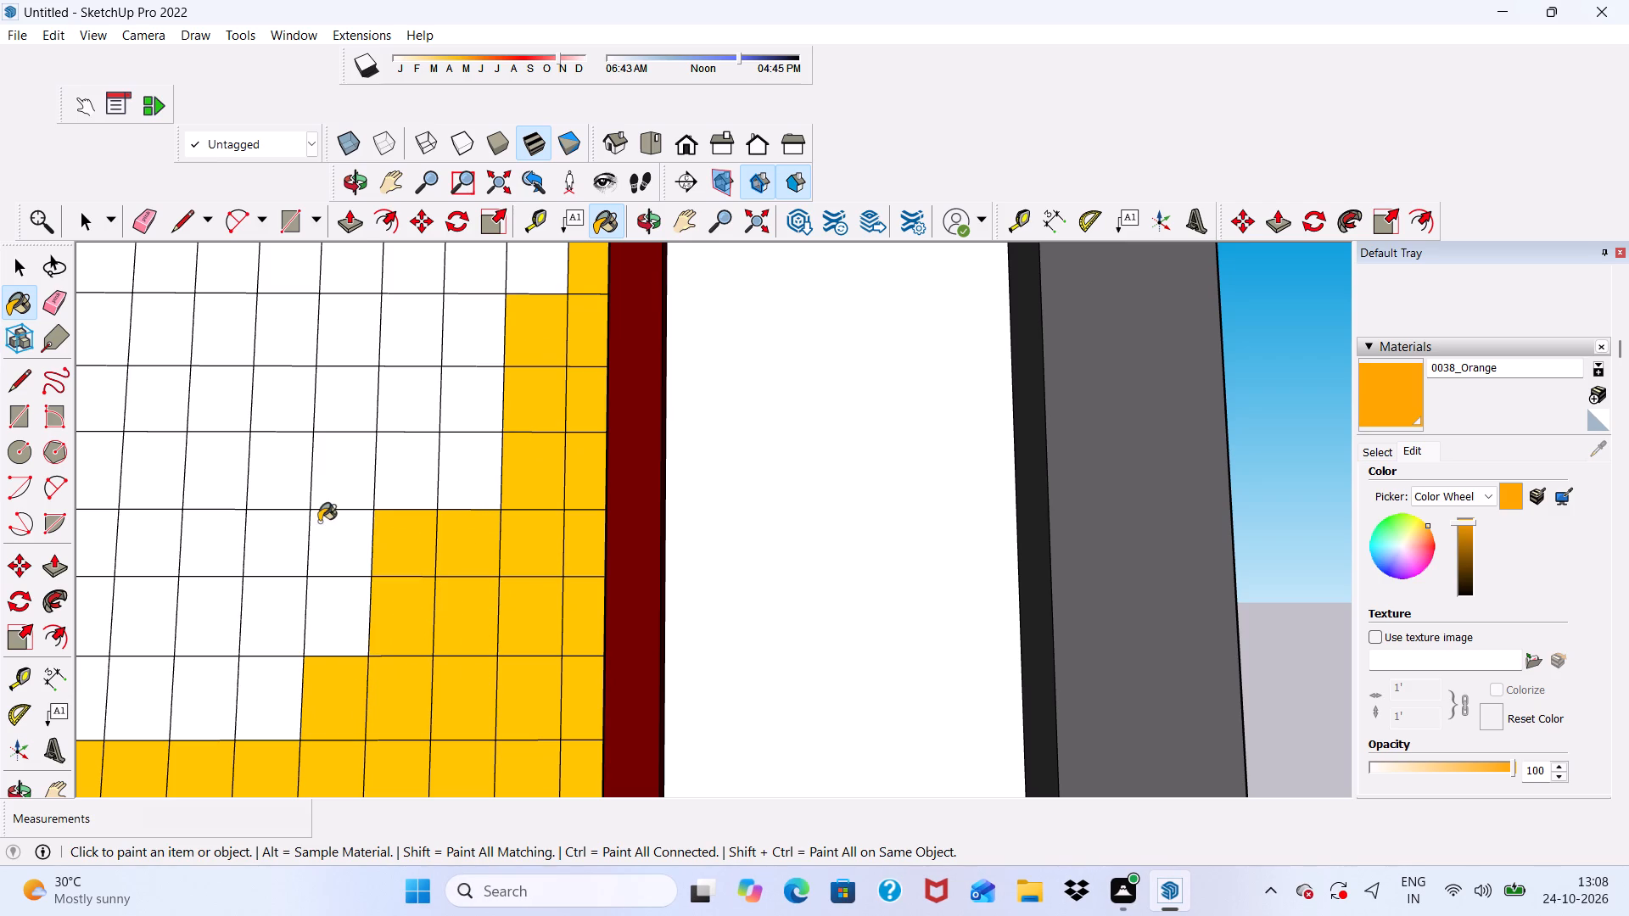
pyautogui.click(329, 613)
# Paint the fourteenth row from the bottom in the grid's first eight columns with 0038_Orange.
pyautogui.scroll(-16, 341, 561)
pyautogui.scroll(7, 507, 629)
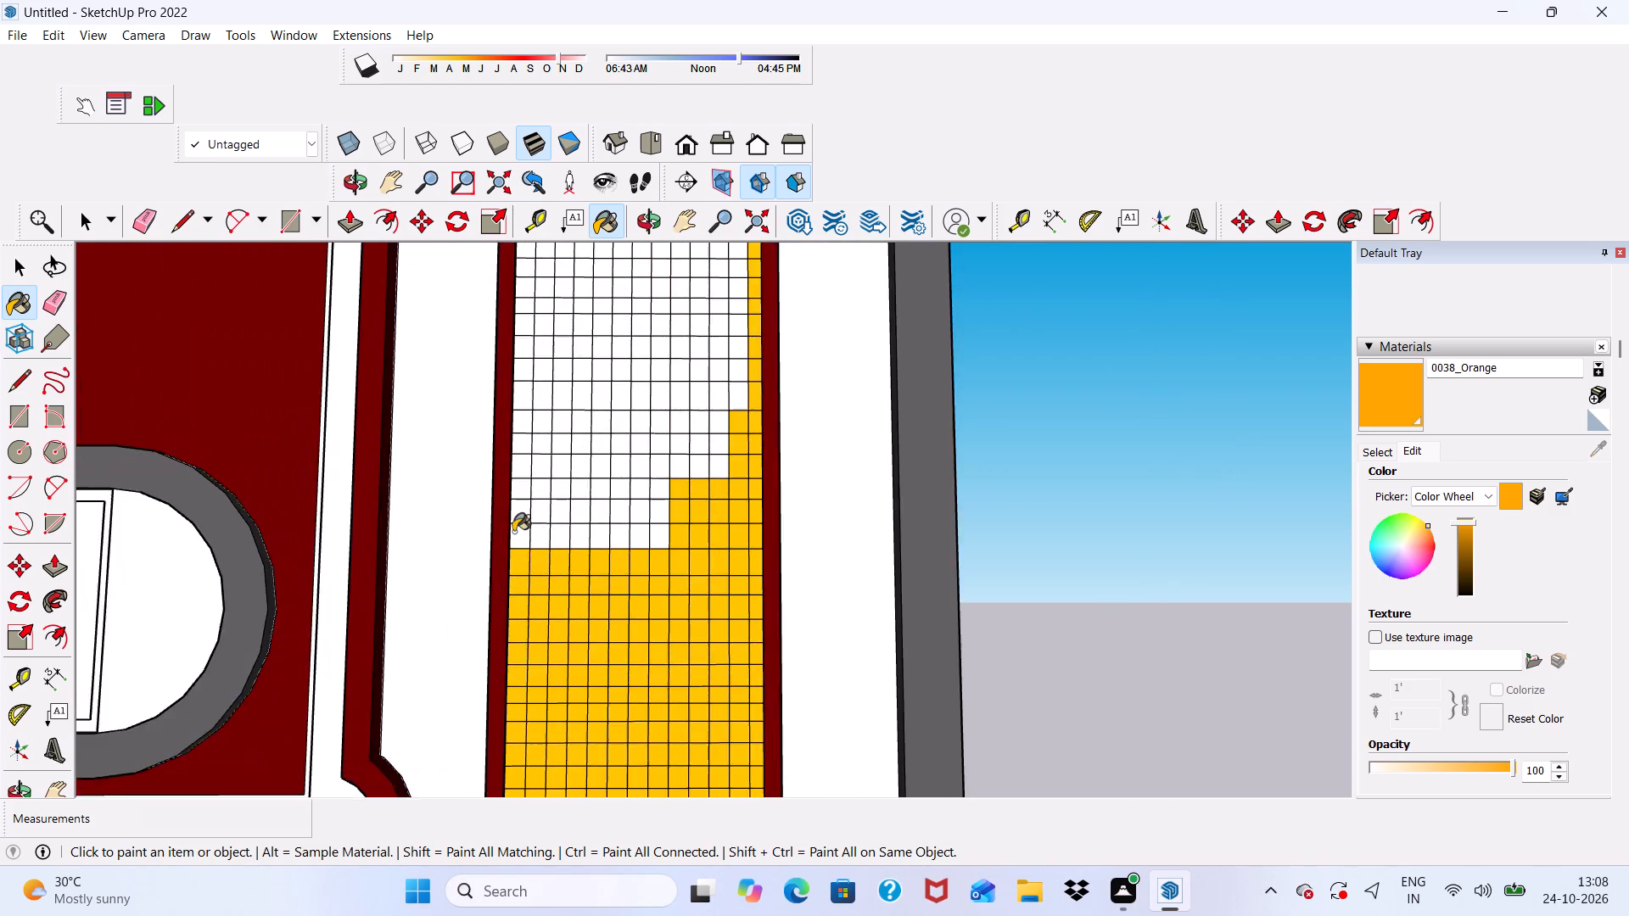
pyautogui.scroll(3, 513, 532)
pyautogui.click(531, 542)
pyautogui.click(546, 539)
pyautogui.click(586, 546)
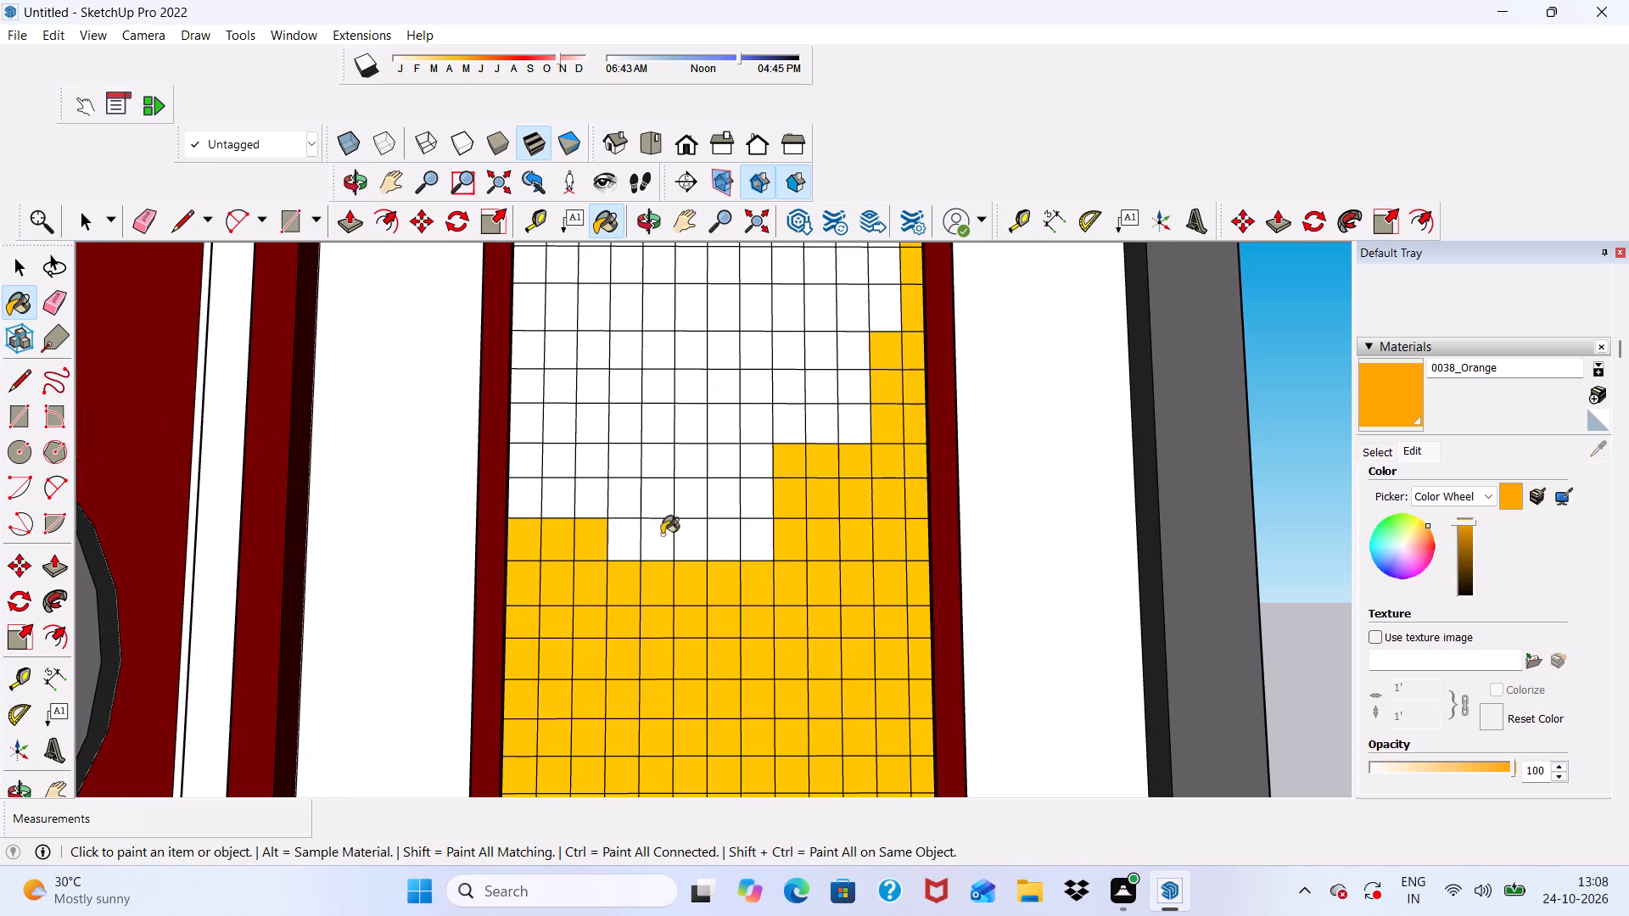
pyautogui.moveTo(635, 539); pyautogui.dragTo(630, 546)
pyautogui.click(653, 543)
pyautogui.click(680, 552)
pyautogui.click(714, 550)
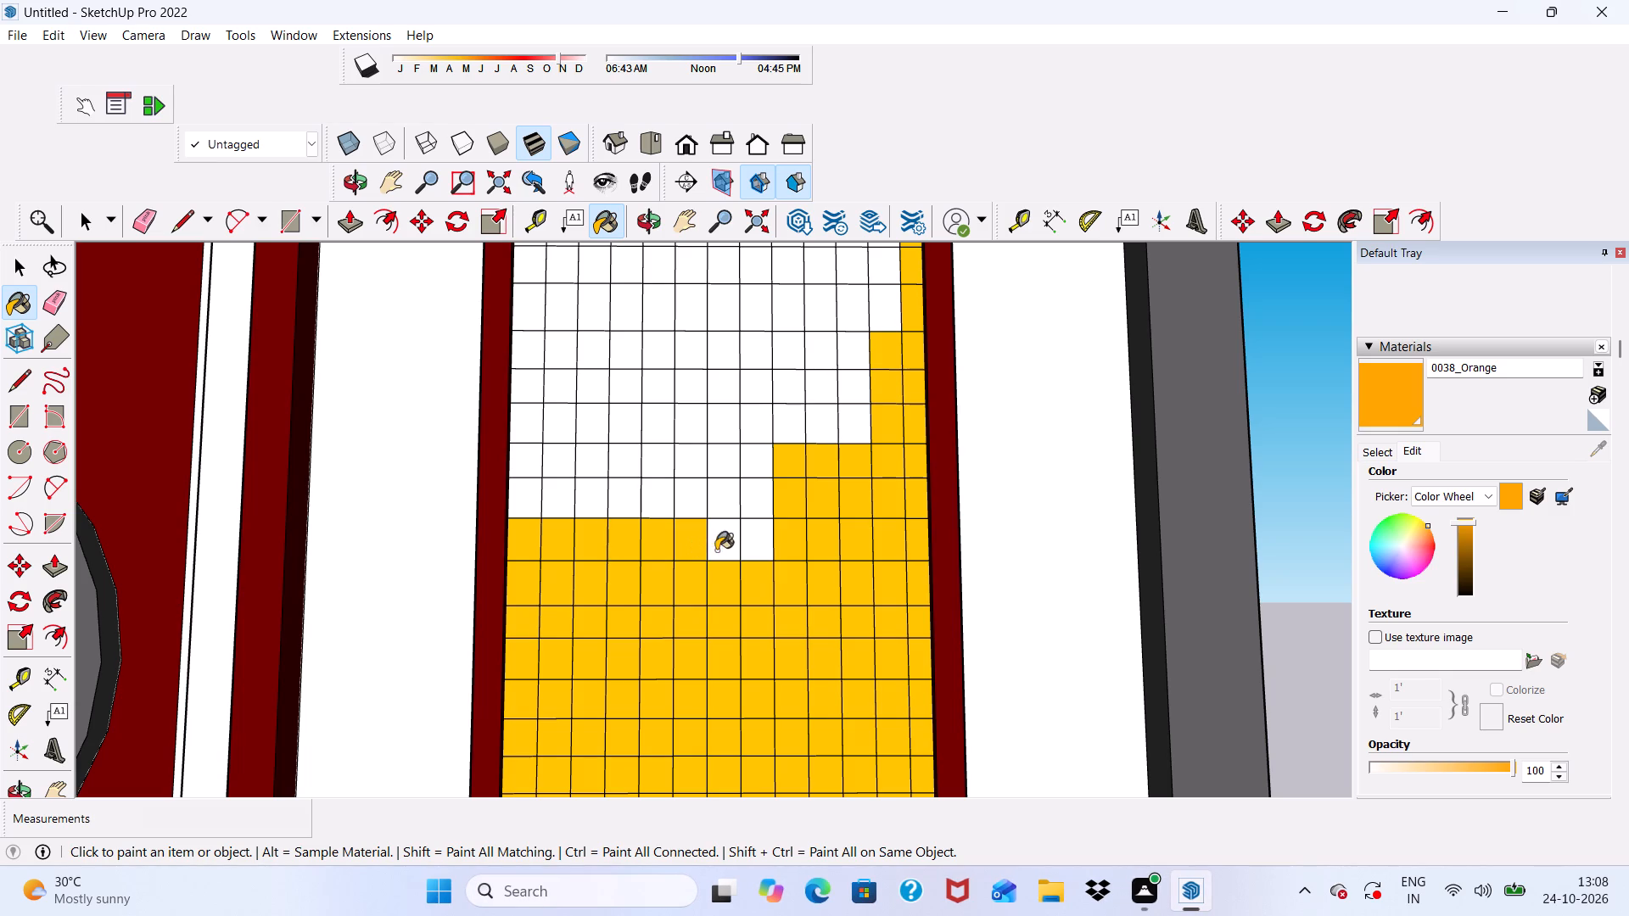
pyautogui.click(745, 550)
# Paint the fifteenth row from the bottom in the grid's first eight columns with 0038_Orange.
pyautogui.click(750, 505)
pyautogui.click(705, 485)
pyautogui.click(719, 502)
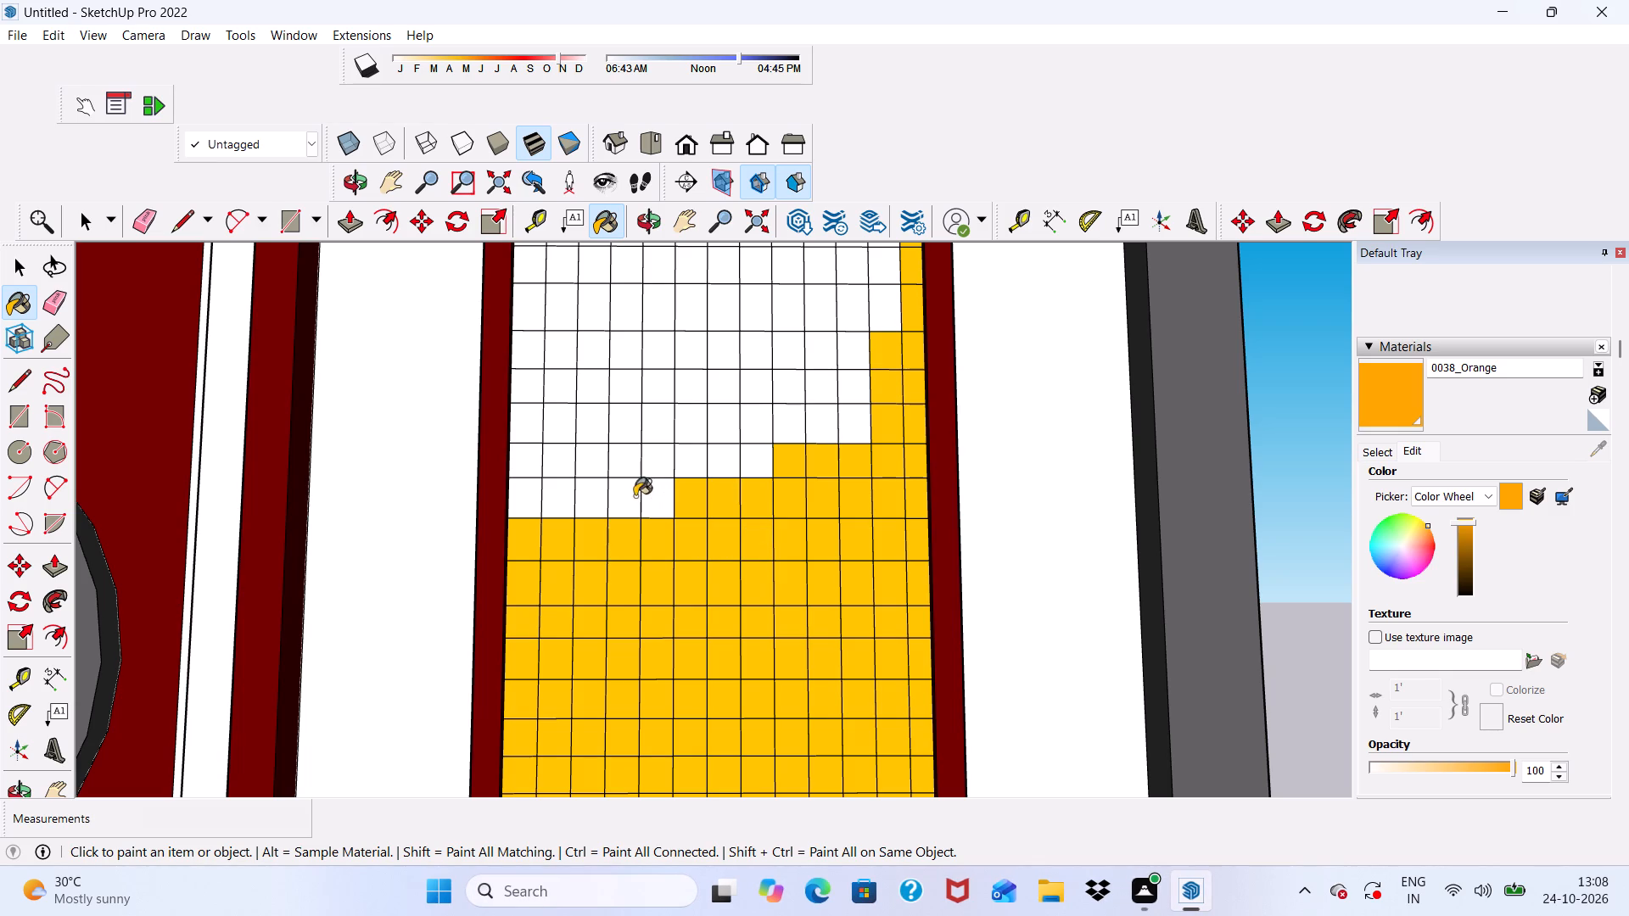
pyautogui.click(665, 500)
pyautogui.scroll(3, 654, 495)
pyautogui.click(610, 488)
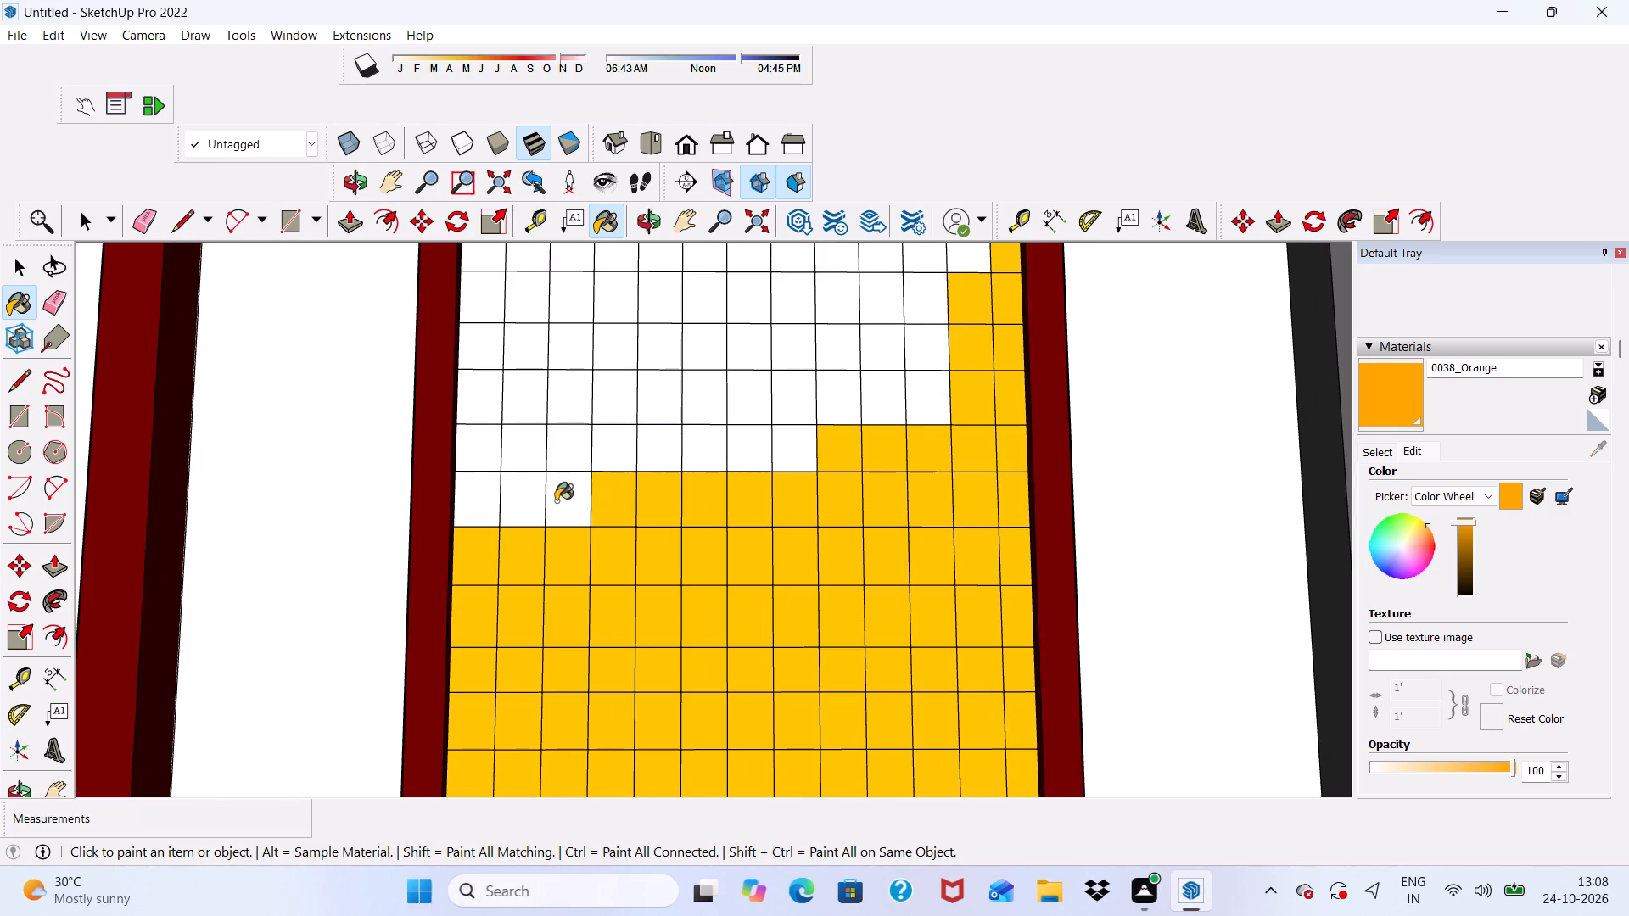
pyautogui.click(556, 501)
pyautogui.click(523, 499)
pyautogui.click(481, 510)
# Paint the sixteenth row from the bottom in the grid's first eight columns with 0038_Orange.
pyautogui.click(481, 435)
pyautogui.click(528, 456)
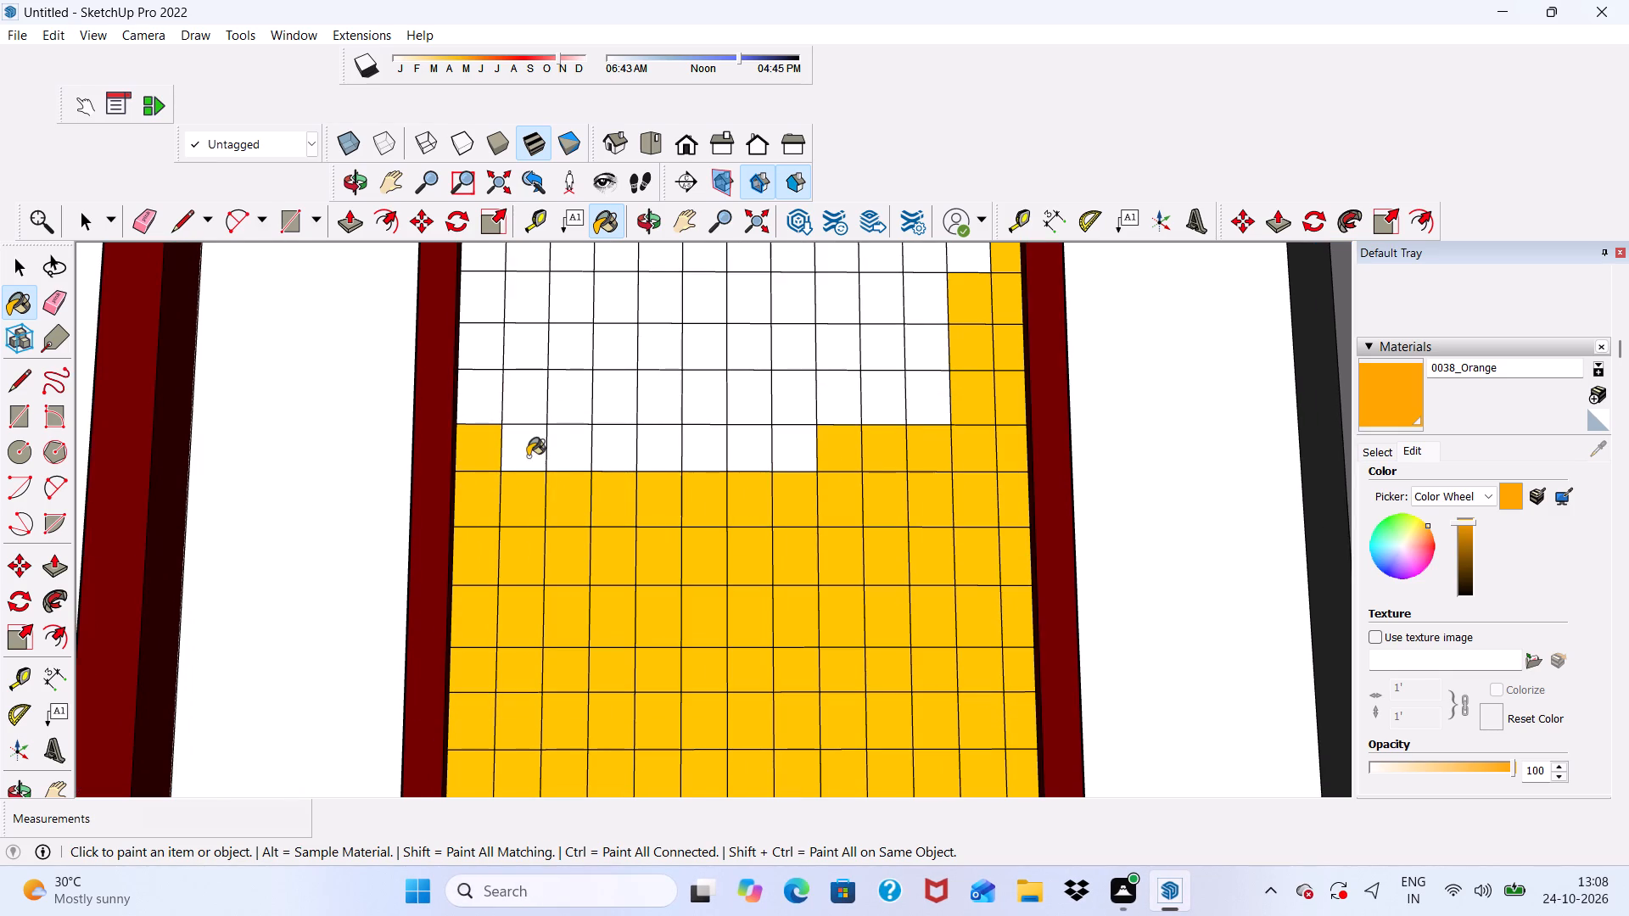
pyautogui.click(561, 455)
pyautogui.click(611, 451)
pyautogui.click(671, 445)
pyautogui.click(707, 455)
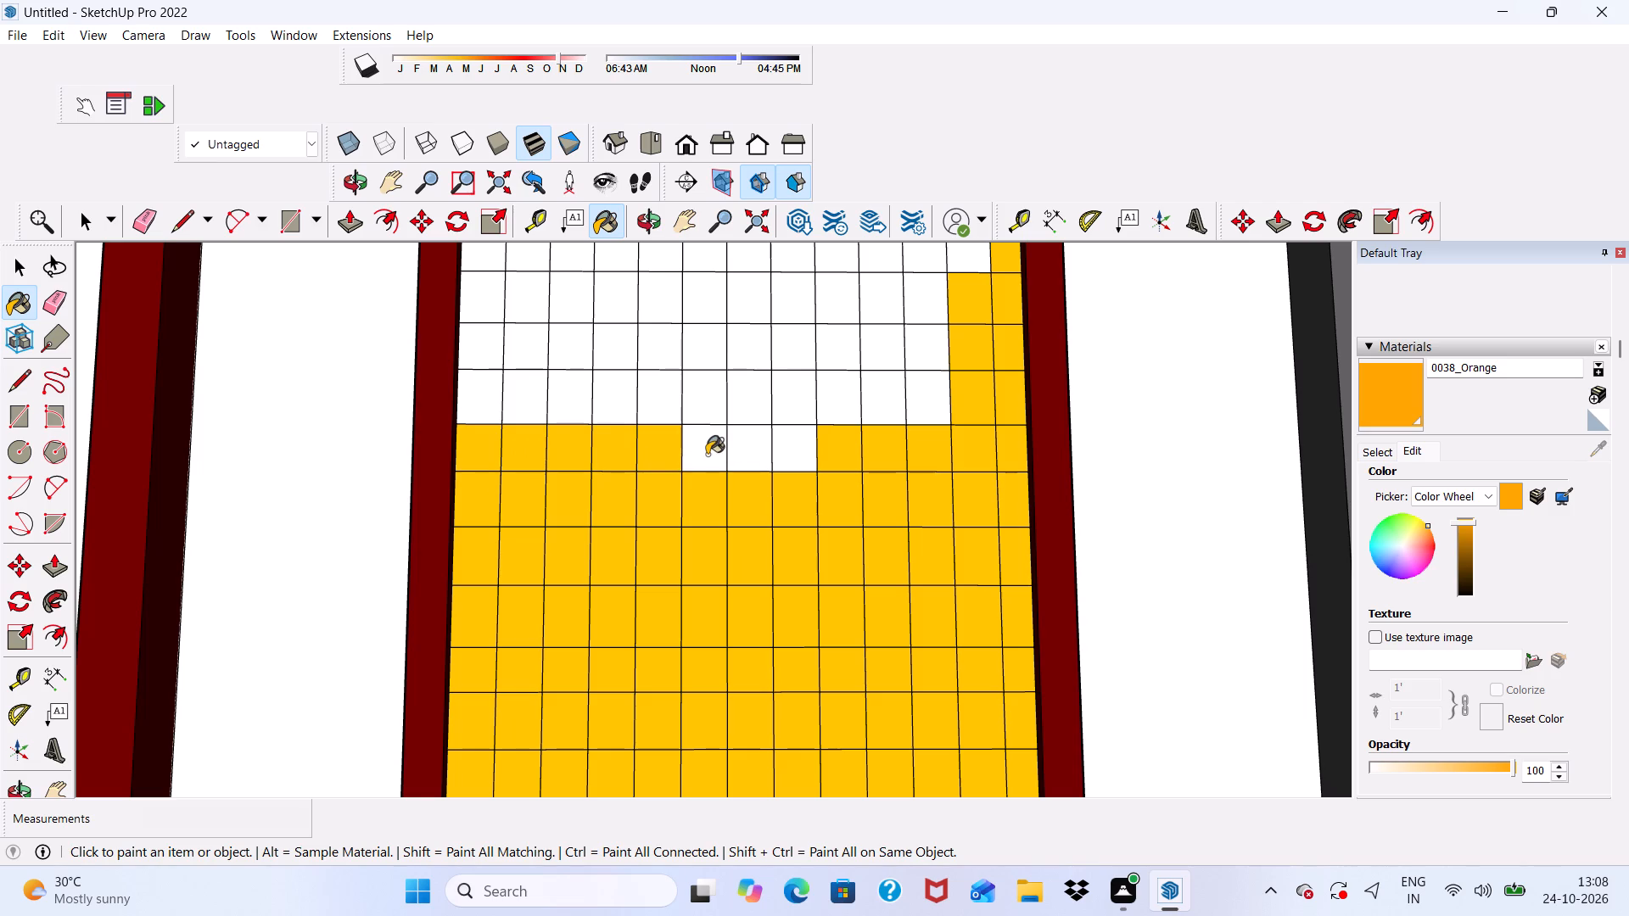
pyautogui.click(753, 457)
pyautogui.click(793, 462)
# Paint the seventeenth row from the bottom in the grid's first eleven columns with 0038_Orange.
pyautogui.click(926, 402)
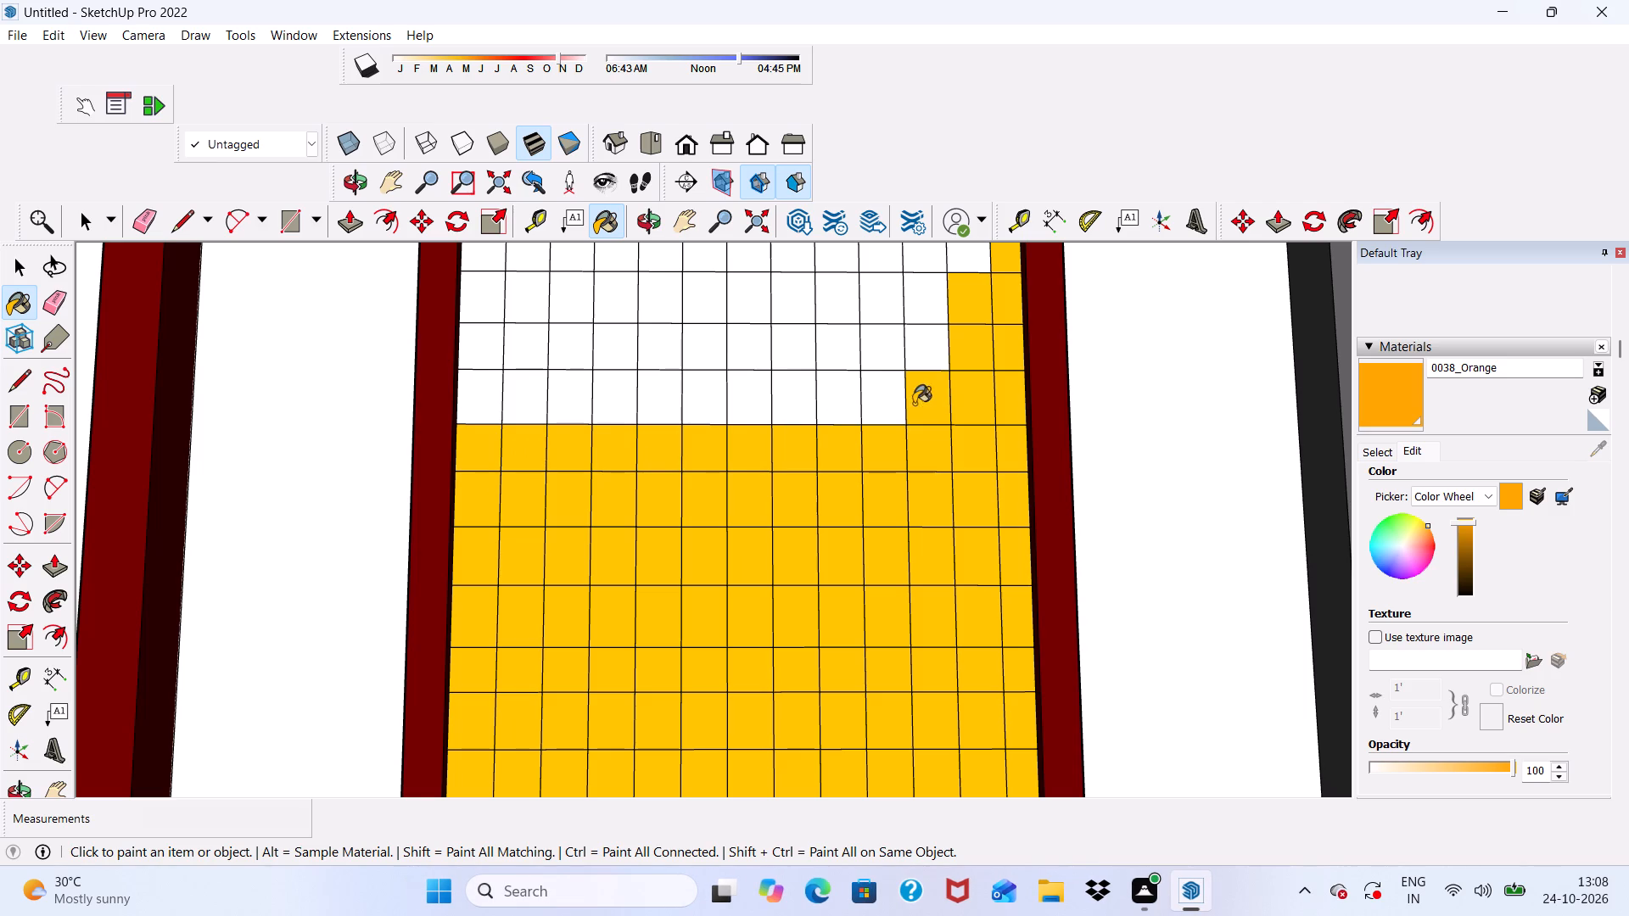
pyautogui.click(854, 394)
pyautogui.moveTo(877, 394); pyautogui.dragTo(865, 394)
pyautogui.moveTo(804, 394); pyautogui.dragTo(791, 396)
pyautogui.click(748, 396)
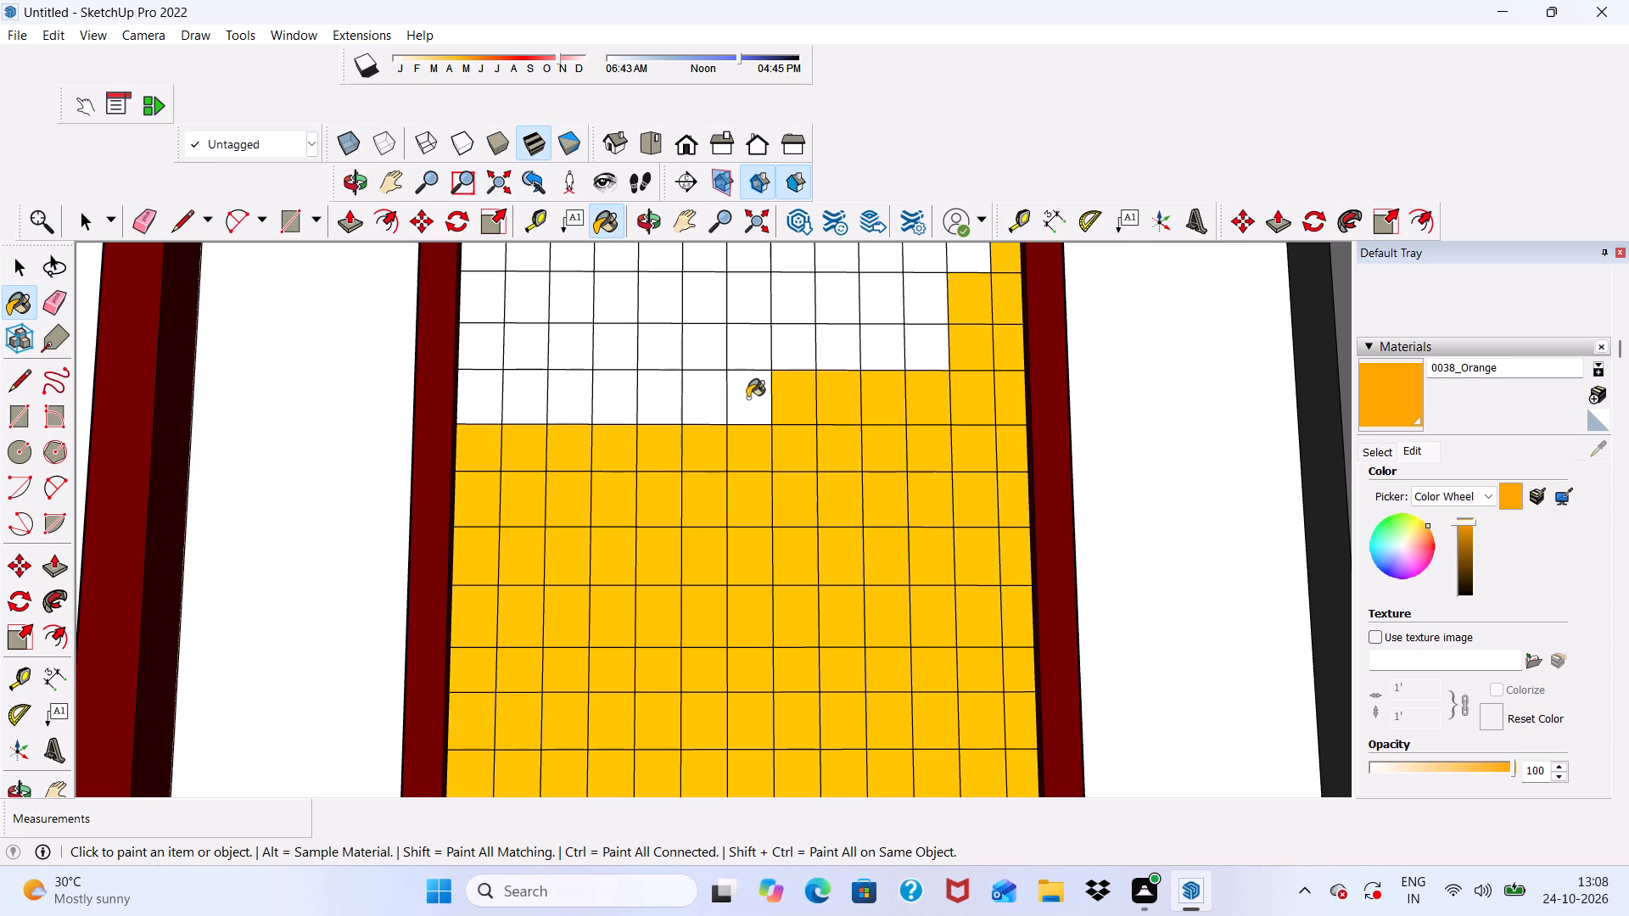
pyautogui.click(709, 399)
pyautogui.click(652, 385)
pyautogui.click(613, 394)
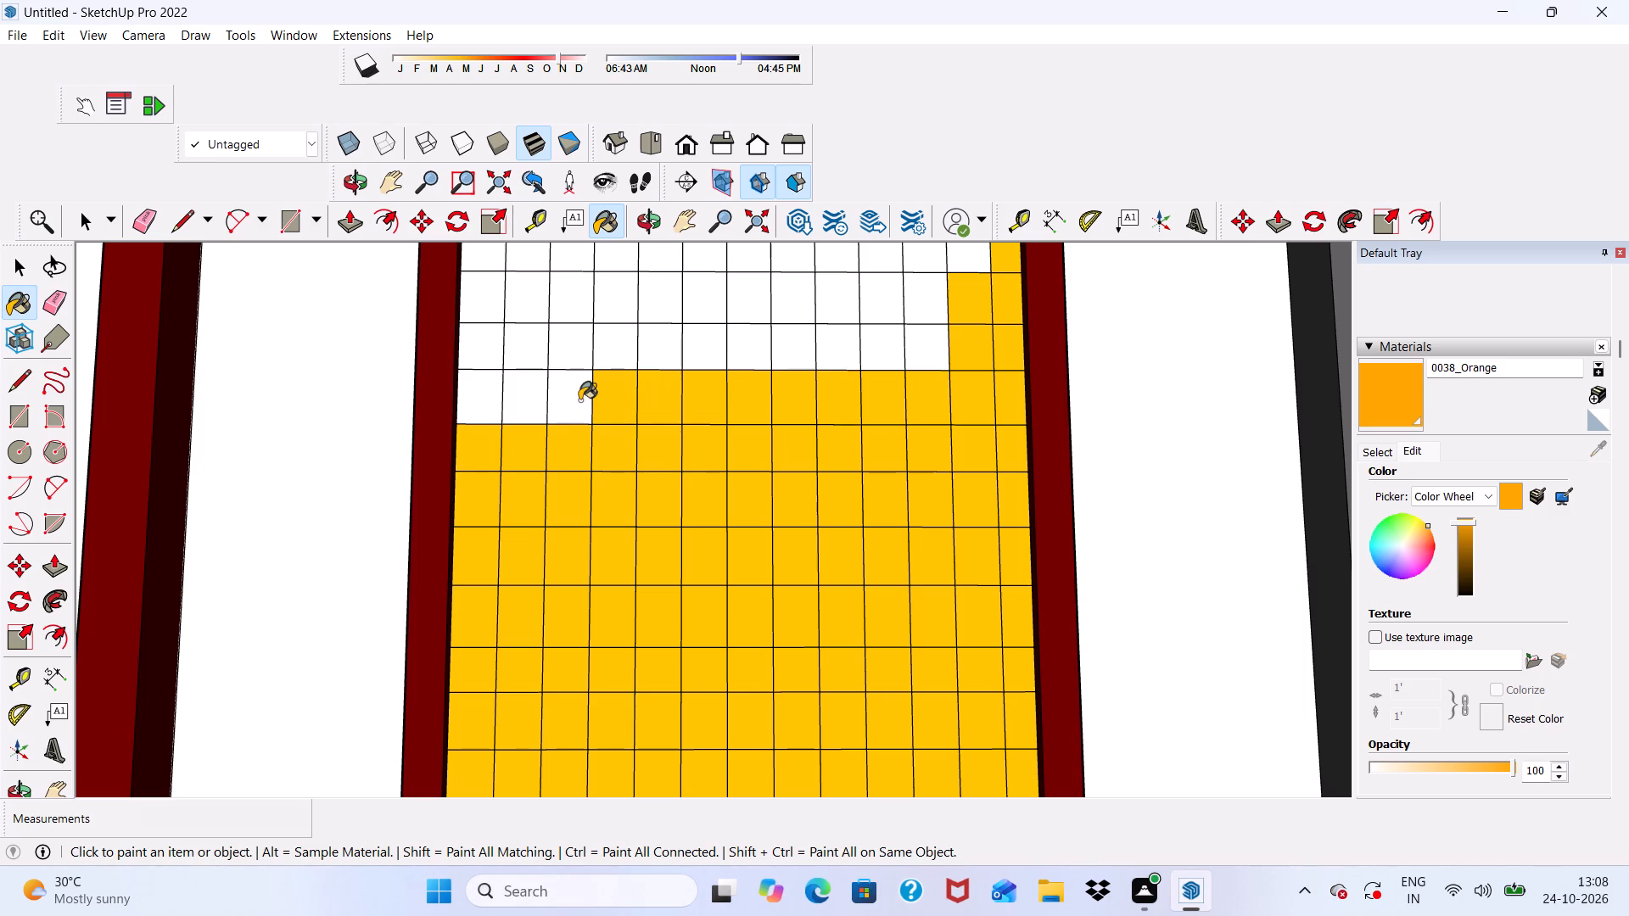
pyautogui.scroll(5, 563, 374)
pyautogui.click(570, 408)
pyautogui.click(521, 409)
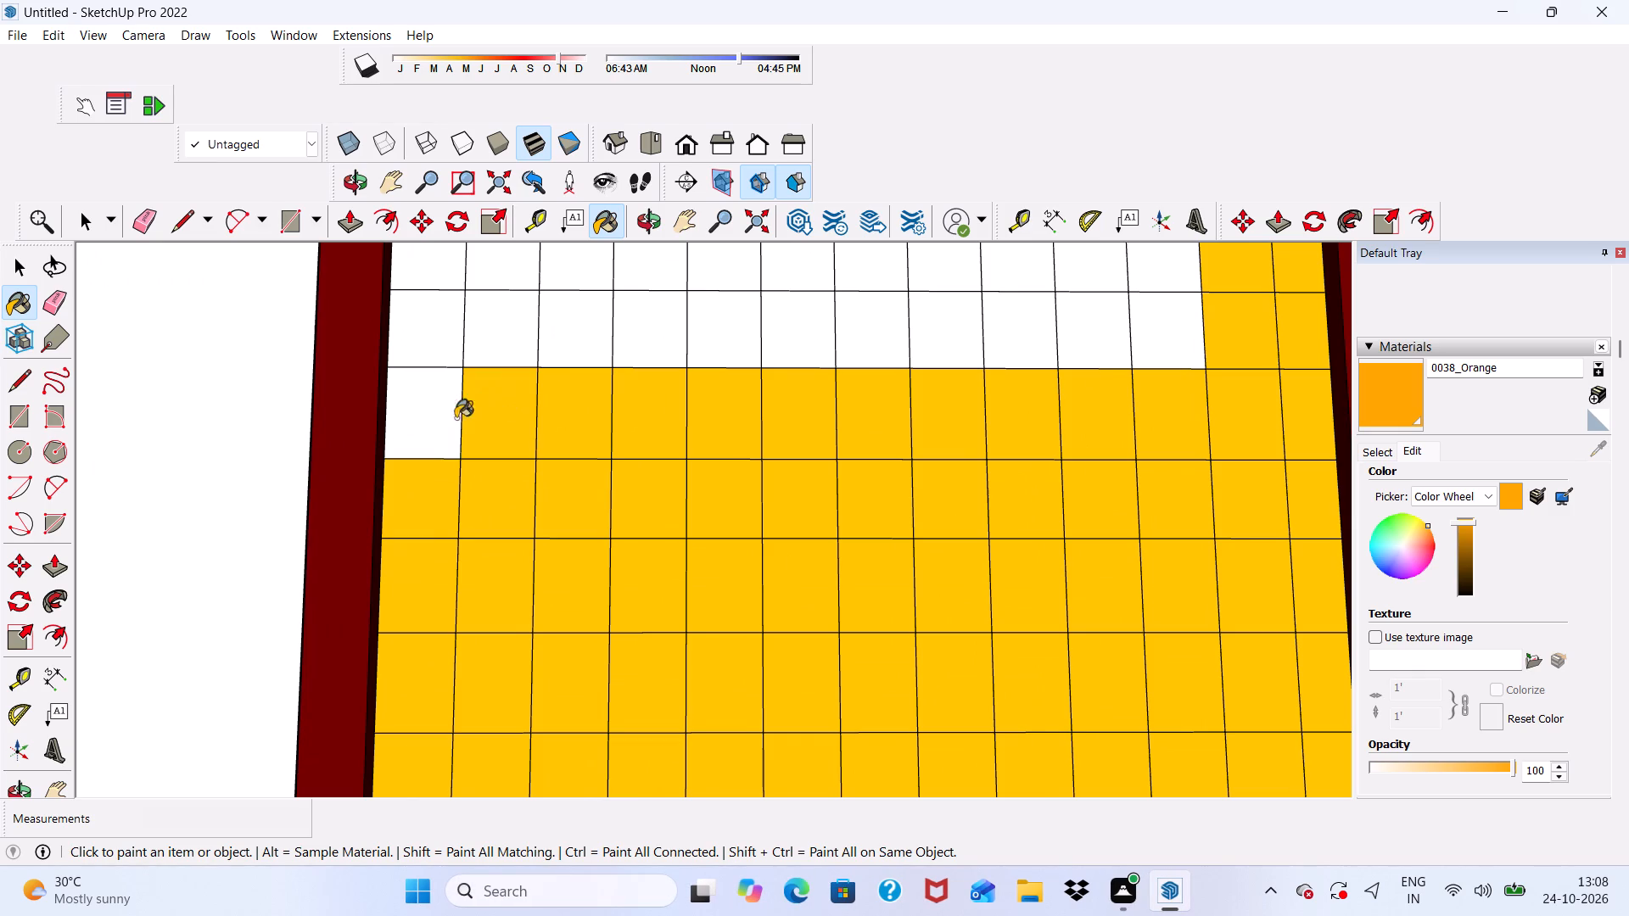
pyautogui.click(432, 427)
# Paint the eighteenth row from the bottom in the grid's first eleven columns with 0038_Orange.
pyautogui.click(434, 326)
pyautogui.click(499, 338)
pyautogui.click(585, 328)
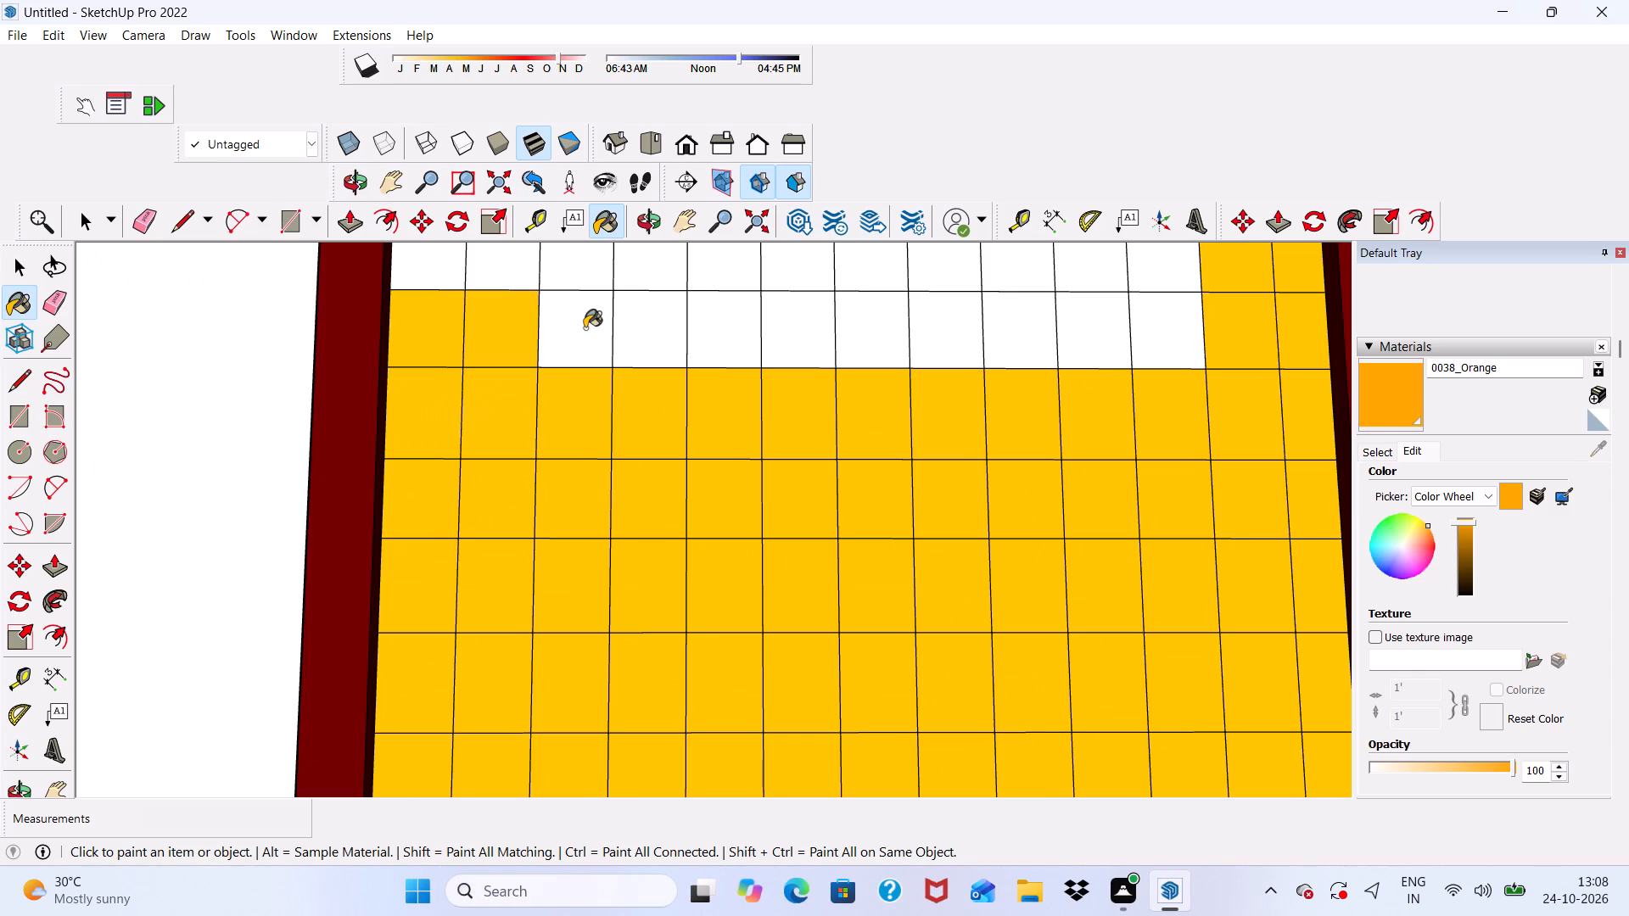
pyautogui.click(652, 340)
pyautogui.click(715, 341)
pyautogui.click(794, 338)
pyautogui.moveTo(857, 341); pyautogui.dragTo(870, 346)
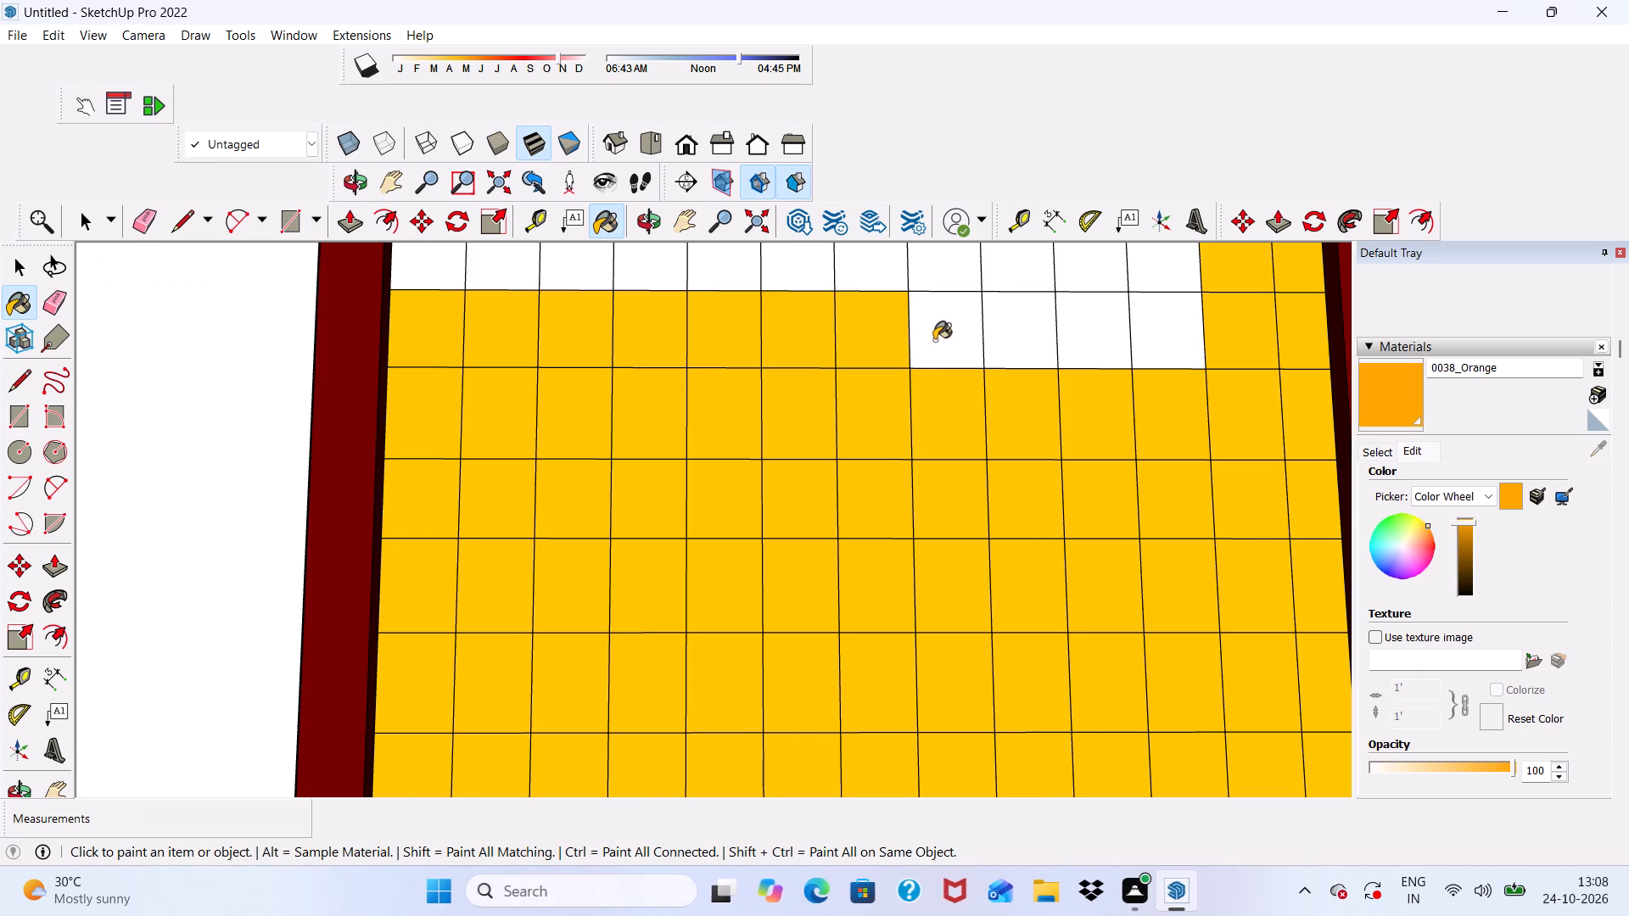
pyautogui.click(934, 340)
pyautogui.click(1016, 337)
pyautogui.moveTo(1081, 332); pyautogui.dragTo(1117, 343)
pyautogui.click(1154, 343)
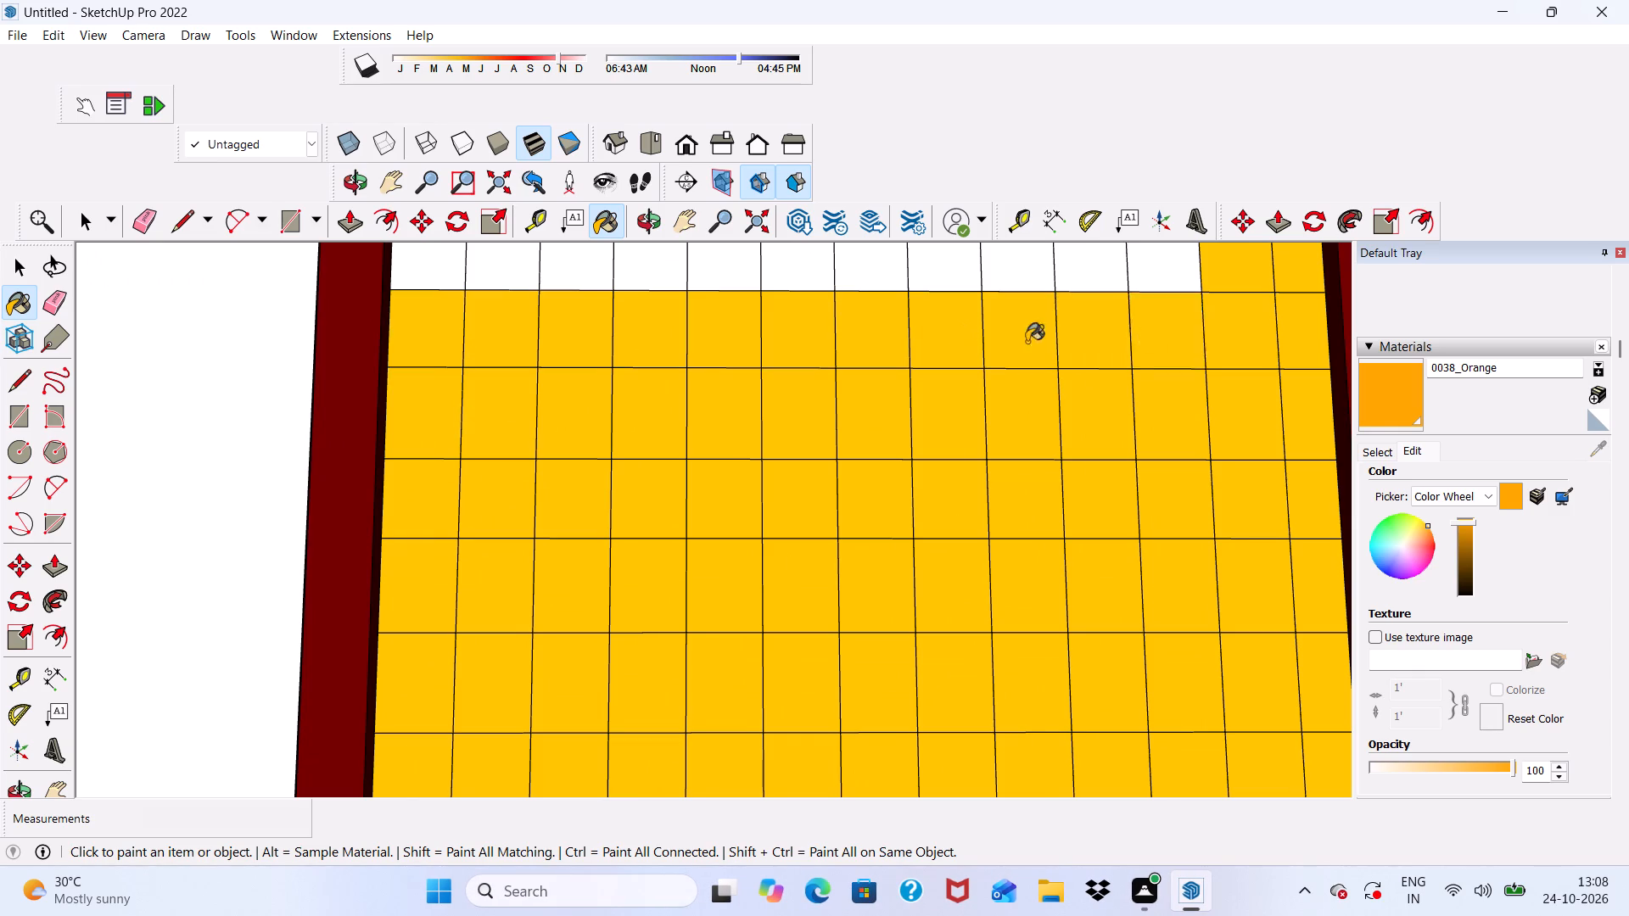
# Paint the white cells of the nineteenth and twentieth rows in the grid's ninth to twelfth columns with 0038_Orange.
pyautogui.scroll(-16, 797, 443)
pyautogui.scroll(3, 718, 321)
pyautogui.scroll(-10, 717, 341)
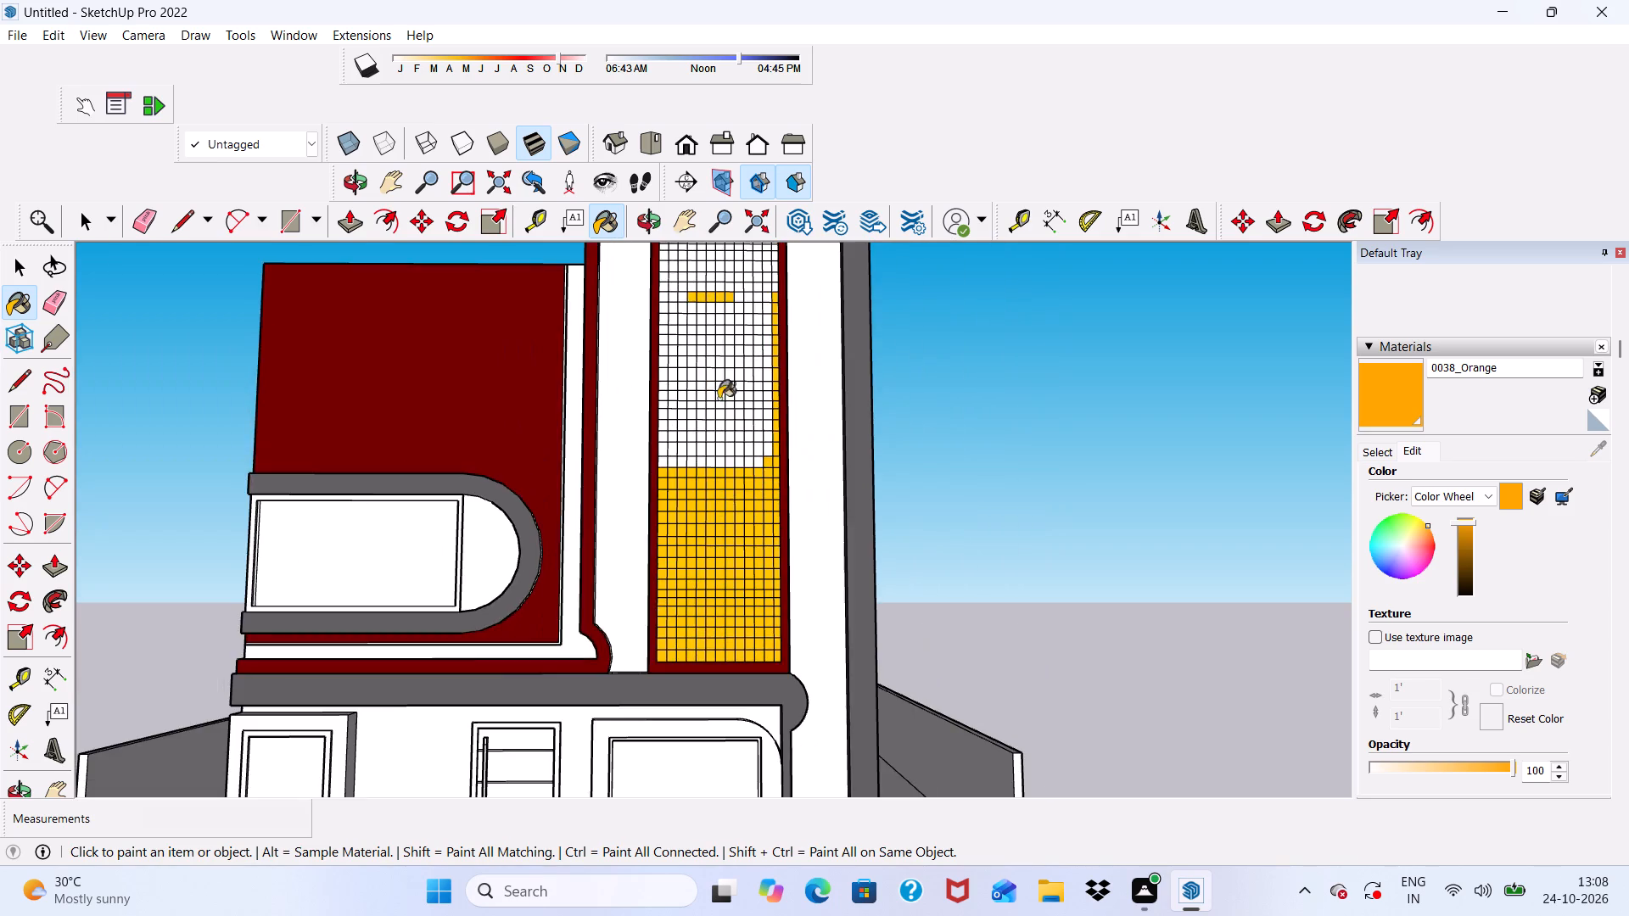
pyautogui.scroll(9, 753, 273)
pyautogui.scroll(-9, 622, 378)
pyautogui.scroll(3, 666, 669)
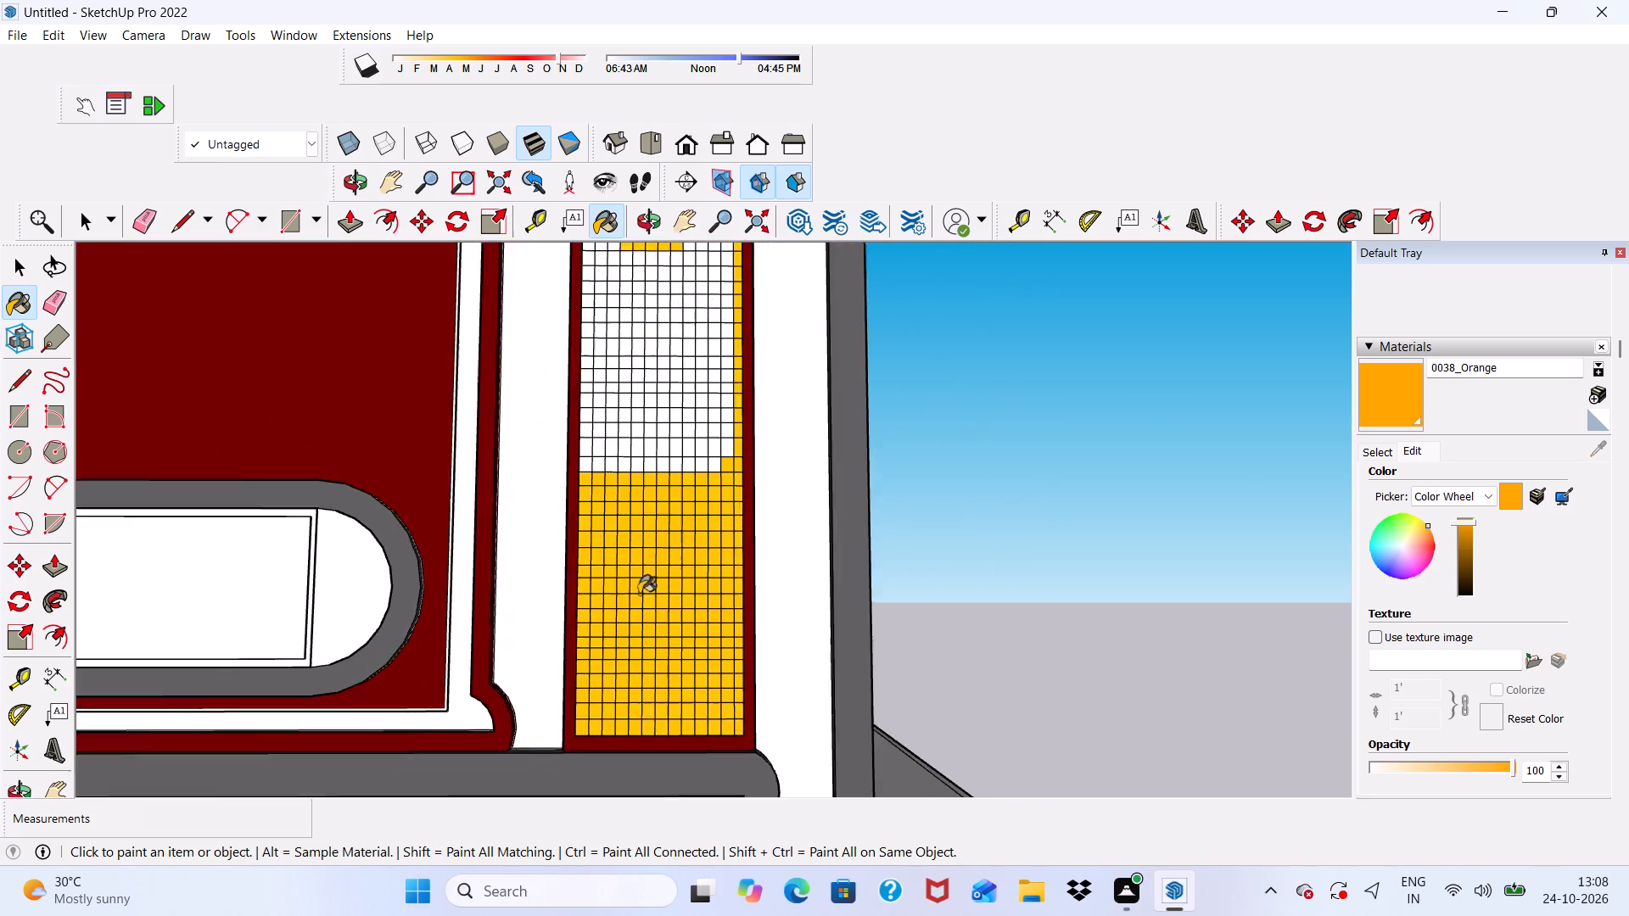
pyautogui.scroll(11, 639, 594)
pyautogui.click(730, 427)
pyautogui.click(781, 419)
pyautogui.click(785, 379)
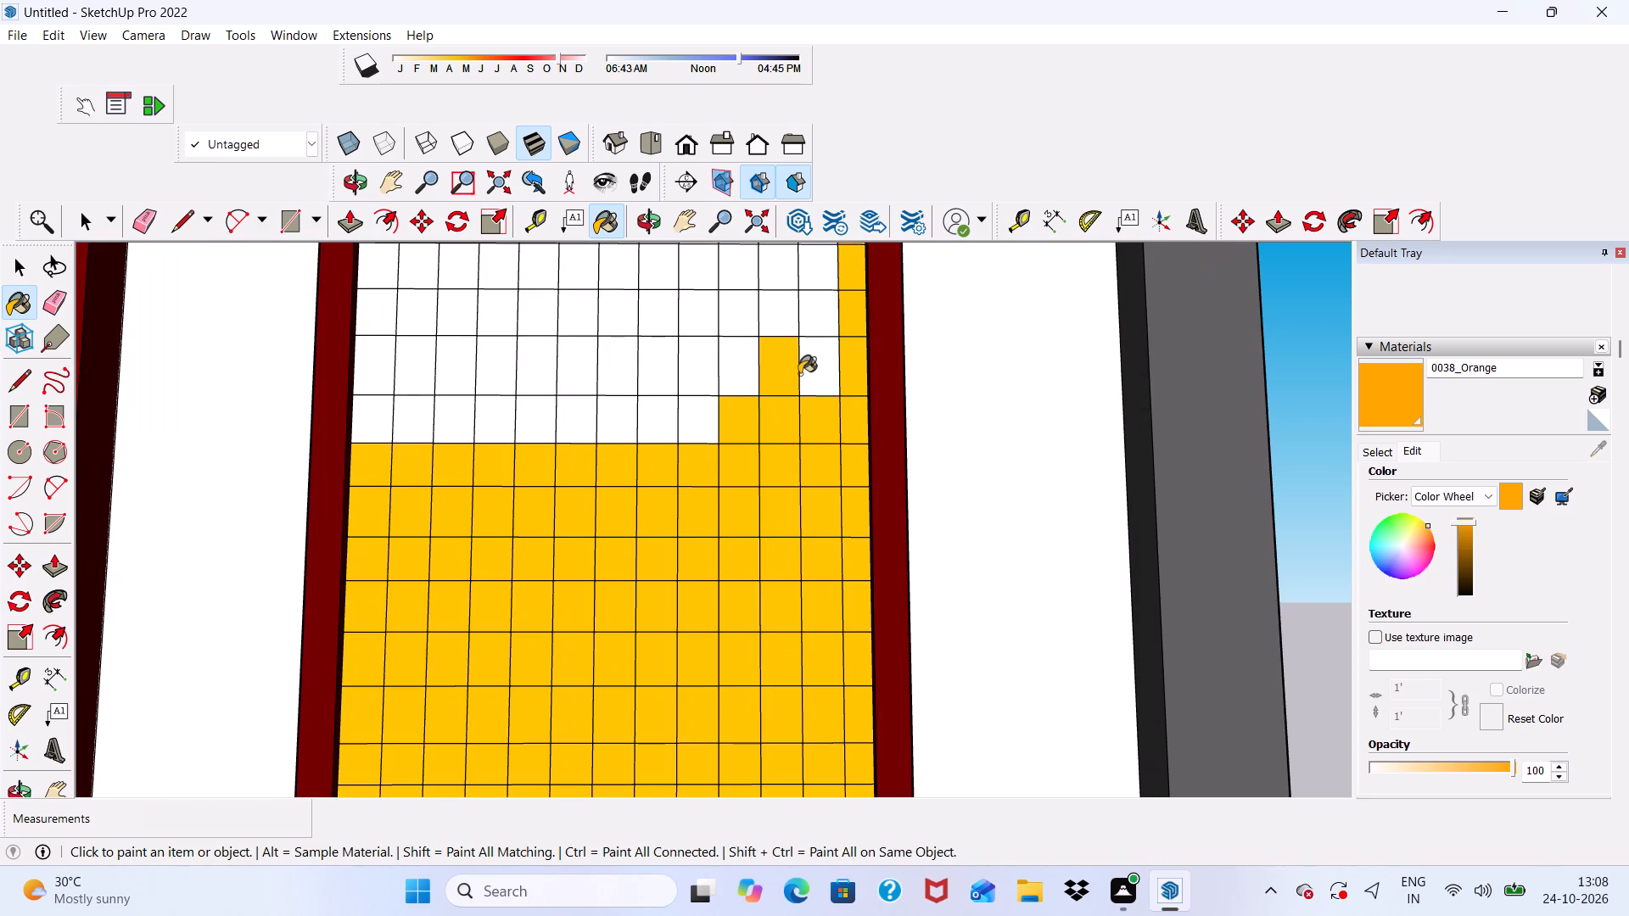
pyautogui.click(828, 371)
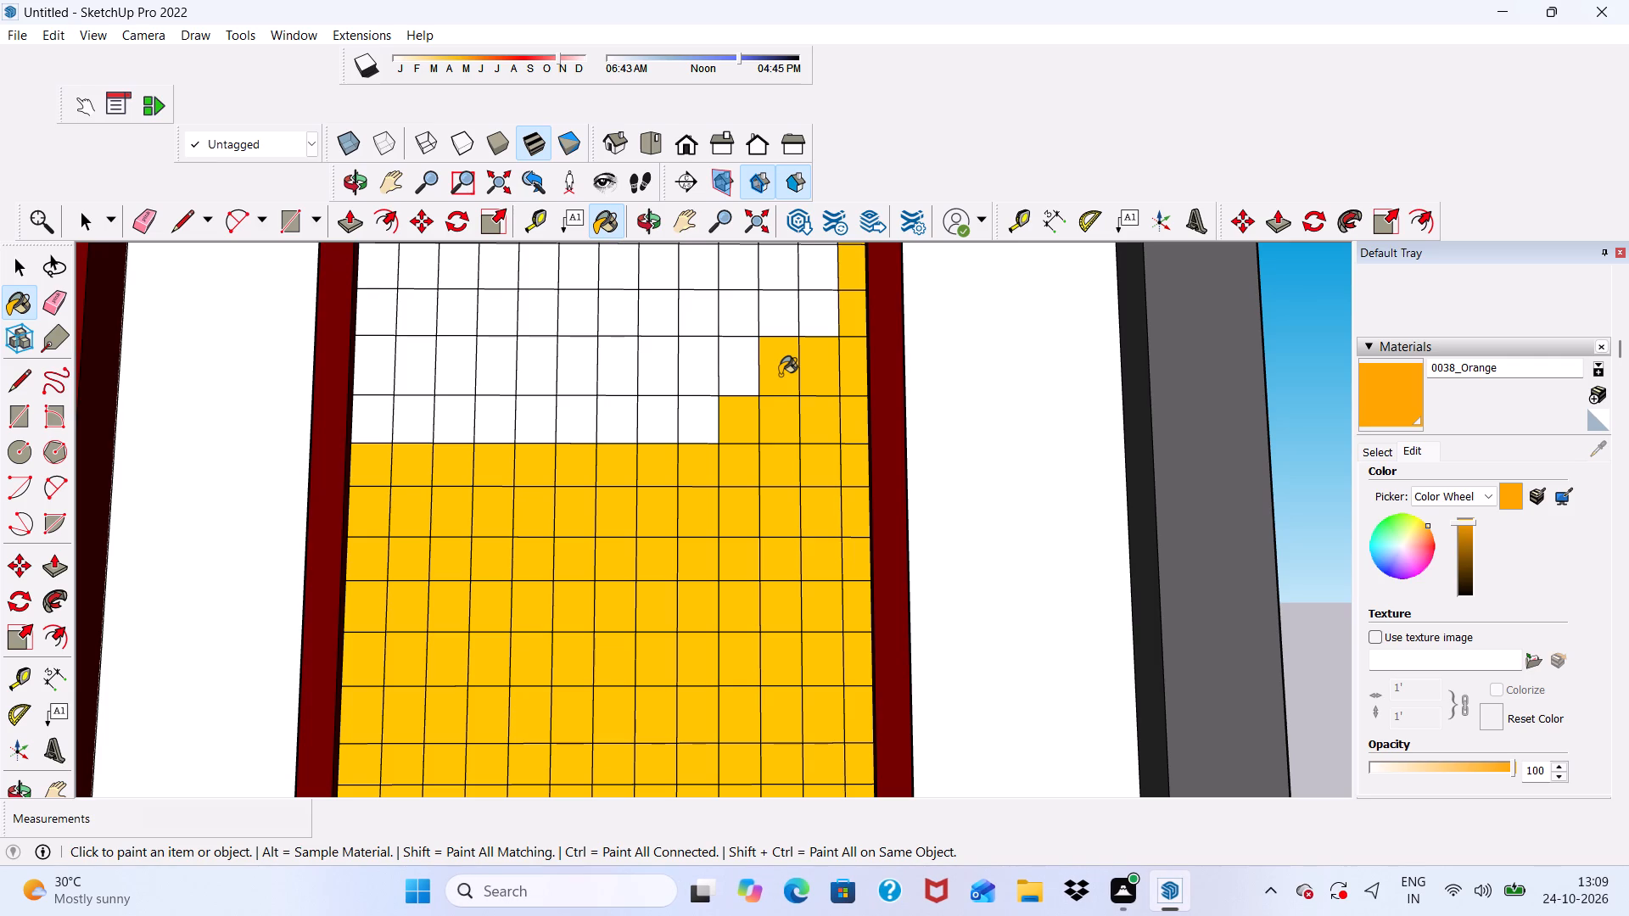
pyautogui.scroll(3, 661, 354)
pyautogui.scroll(-1, 661, 354)
pyautogui.scroll(6, 694, 394)
pyautogui.moveTo(692, 461); pyautogui.dragTo(705, 444)
pyautogui.moveTo(885, 303); pyautogui.dragTo(826, 331)
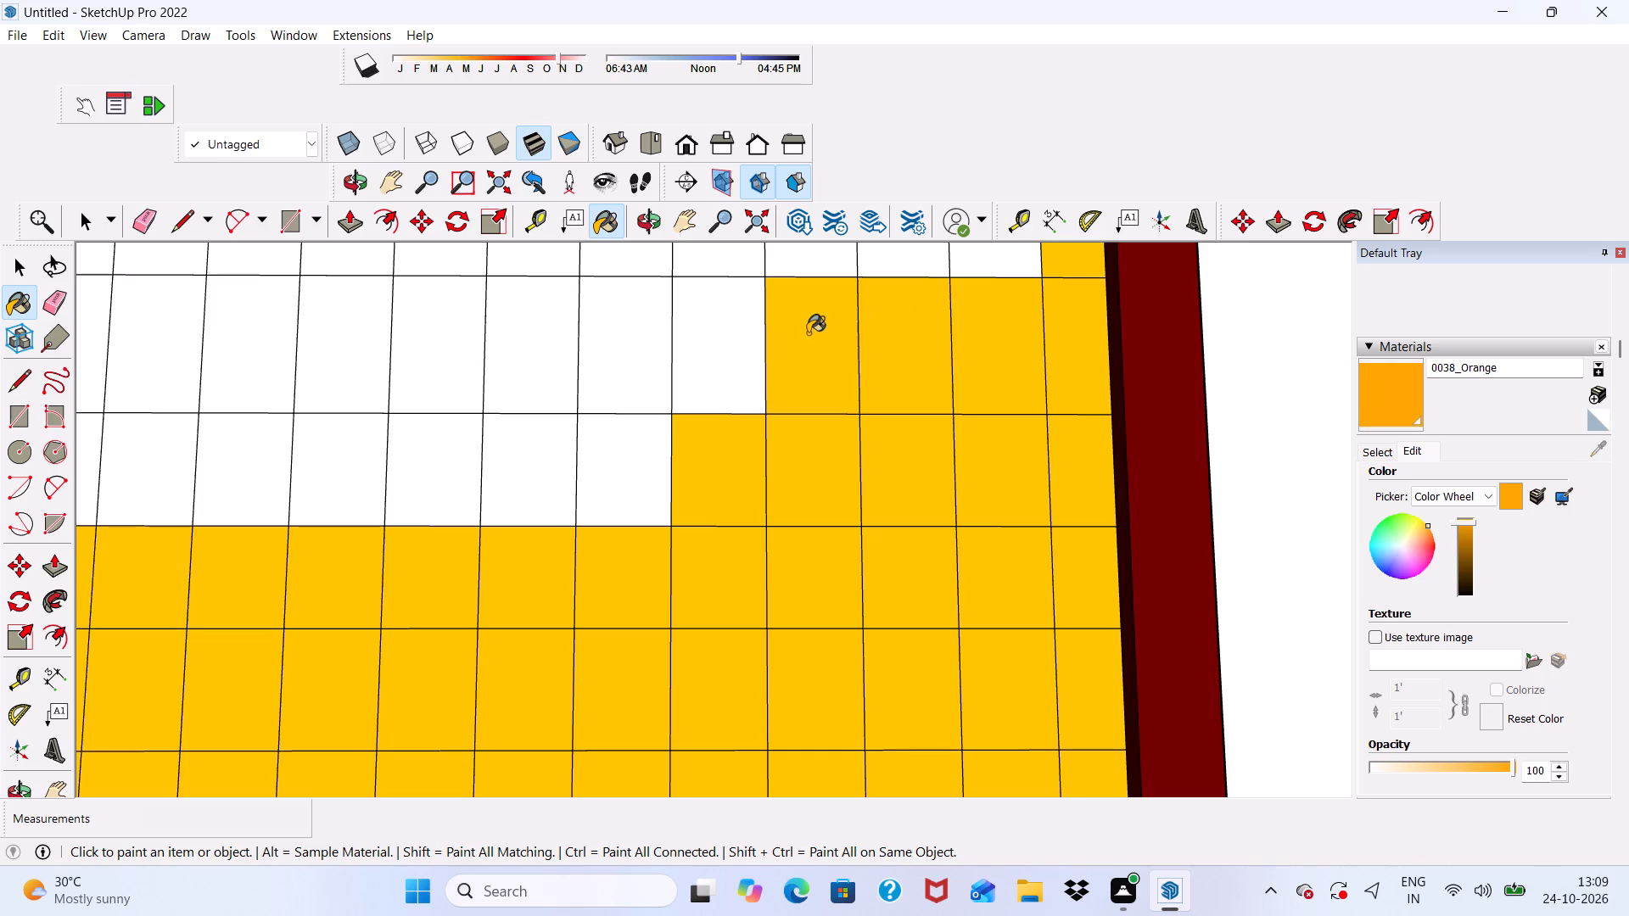
pyautogui.click(703, 328)
# Paint the nineteenth and twentieth rows from the bottom in the grid's fourth to eighth columns with 0038_Orange.
pyautogui.moveTo(605, 394); pyautogui.dragTo(612, 431)
pyautogui.click(614, 484)
pyautogui.click(518, 471)
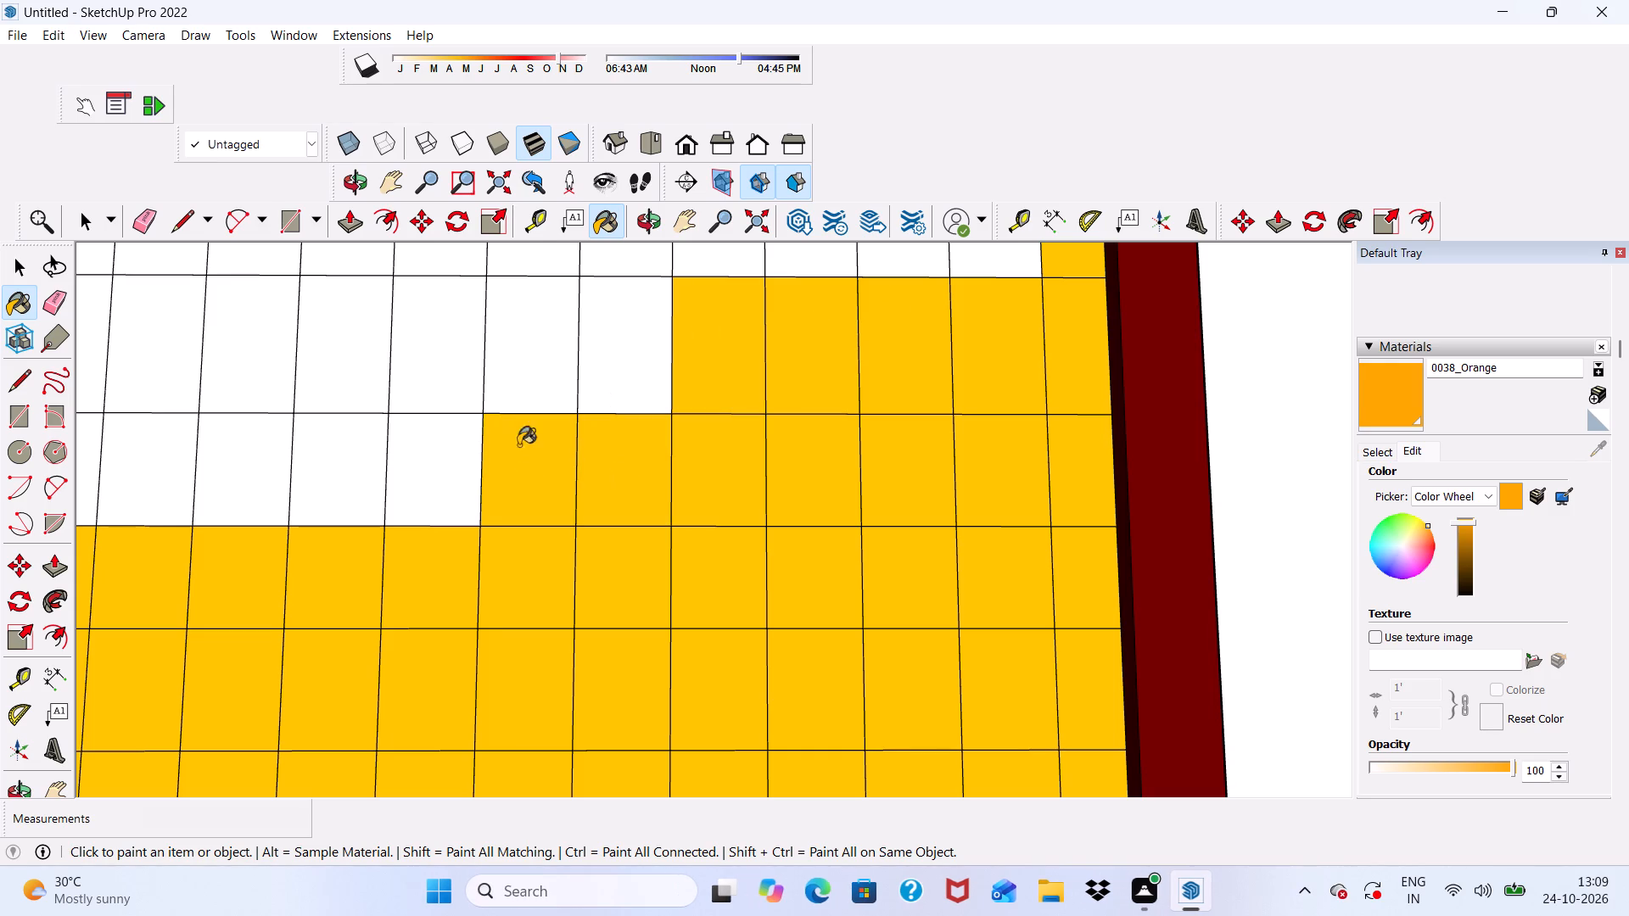
pyautogui.click(518, 402)
pyautogui.moveTo(639, 360); pyautogui.dragTo(631, 369)
pyautogui.click(451, 347)
pyautogui.click(412, 476)
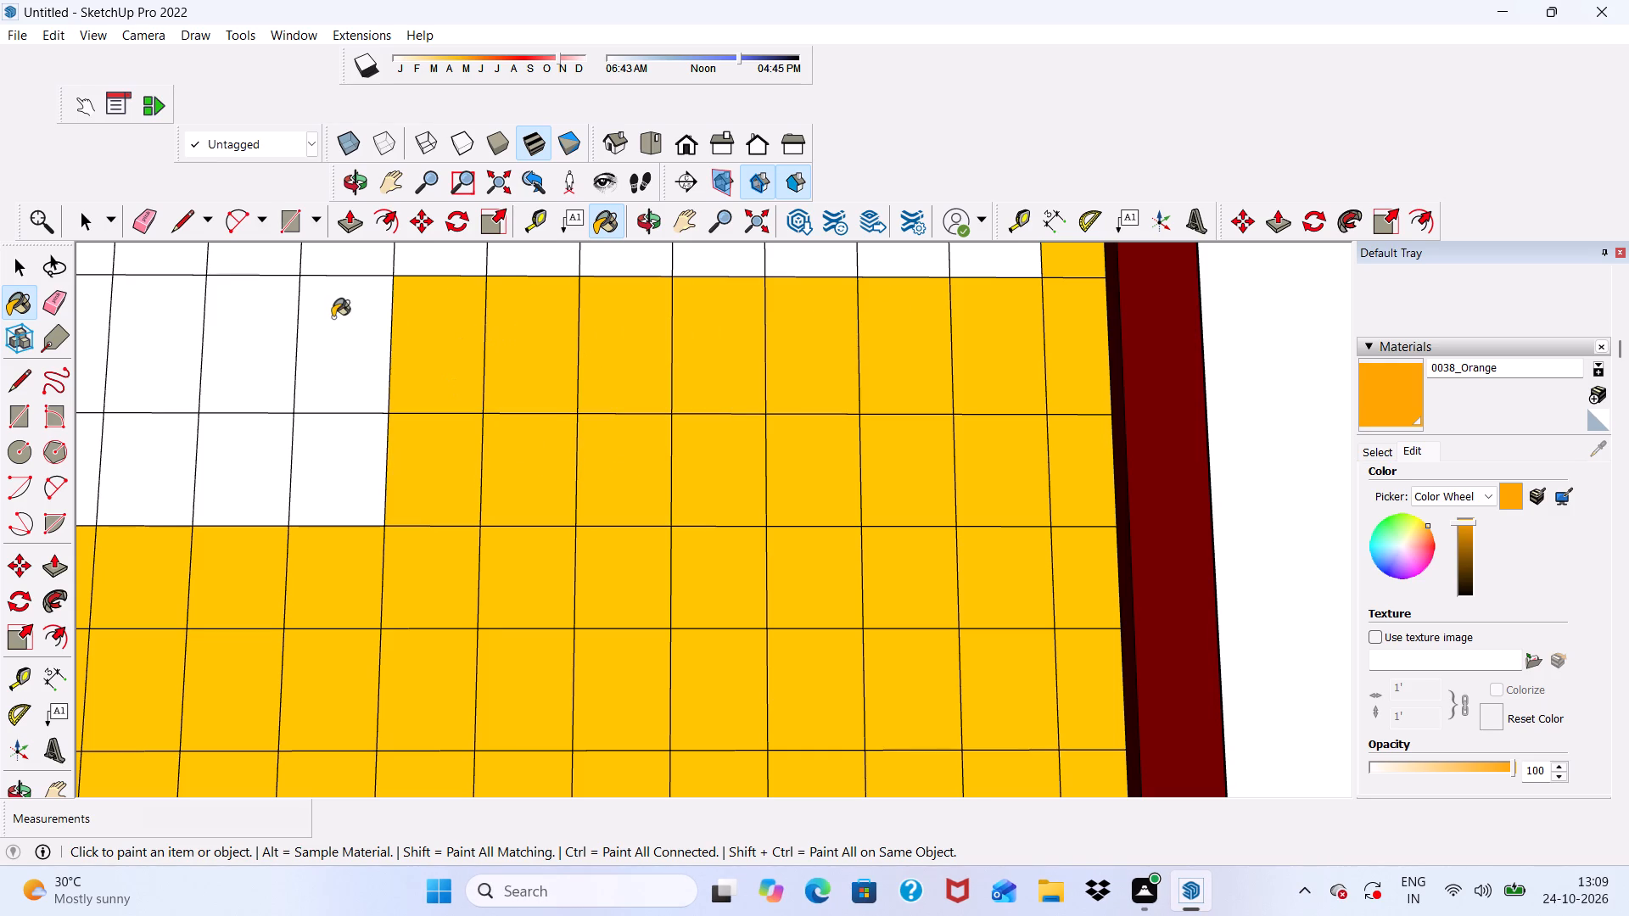
pyautogui.moveTo(333, 317); pyautogui.dragTo(335, 364)
pyautogui.click(318, 461)
pyautogui.click(254, 495)
pyautogui.click(245, 366)
# Paint the white cells of the nineteenth and twentieth rows in the grid's first three columns with 0038_Orange.
pyautogui.scroll(-8, 283, 467)
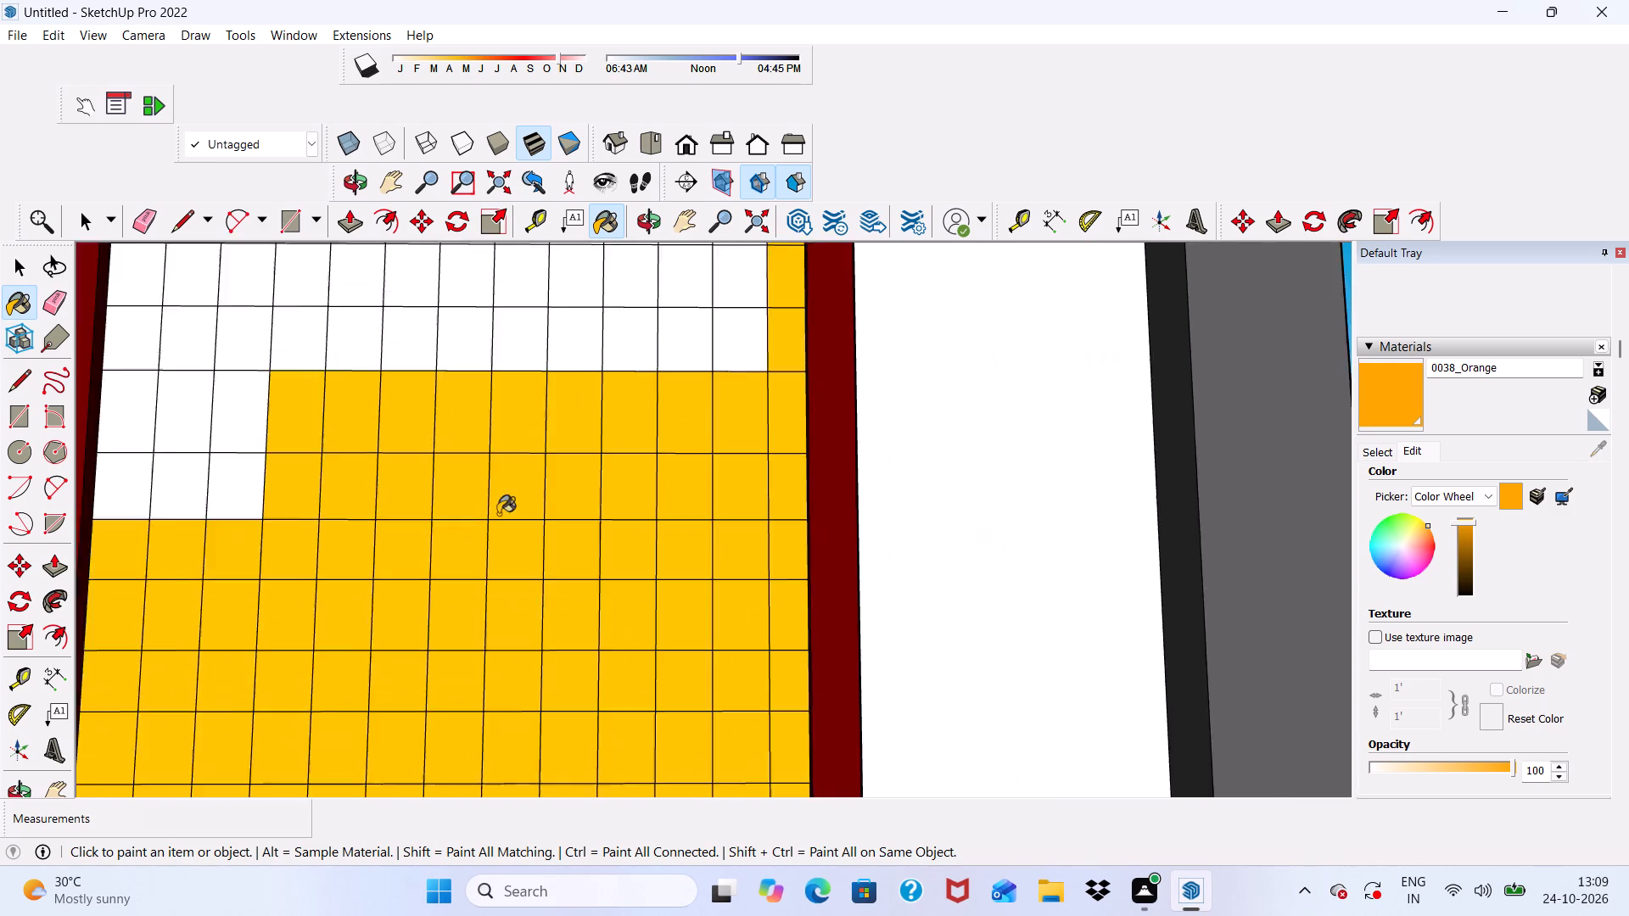
pyautogui.scroll(-6, 498, 514)
pyautogui.scroll(10, 405, 488)
pyautogui.click(319, 387)
pyautogui.click(291, 507)
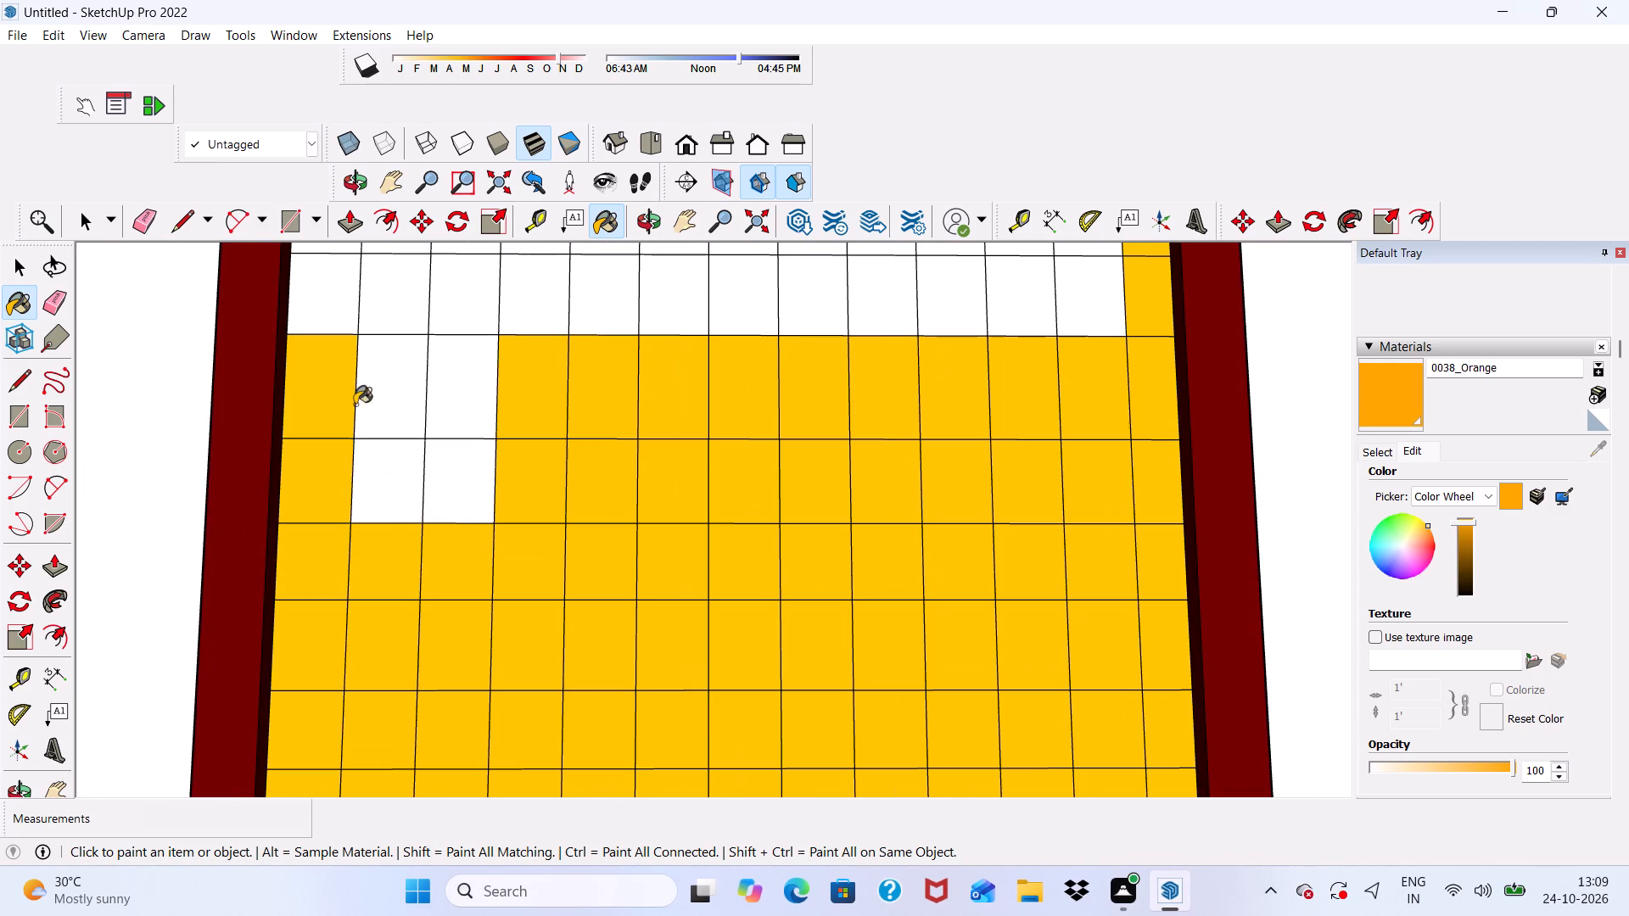
pyautogui.click(360, 399)
pyautogui.click(398, 475)
pyautogui.click(499, 337)
pyautogui.click(442, 396)
pyautogui.click(458, 483)
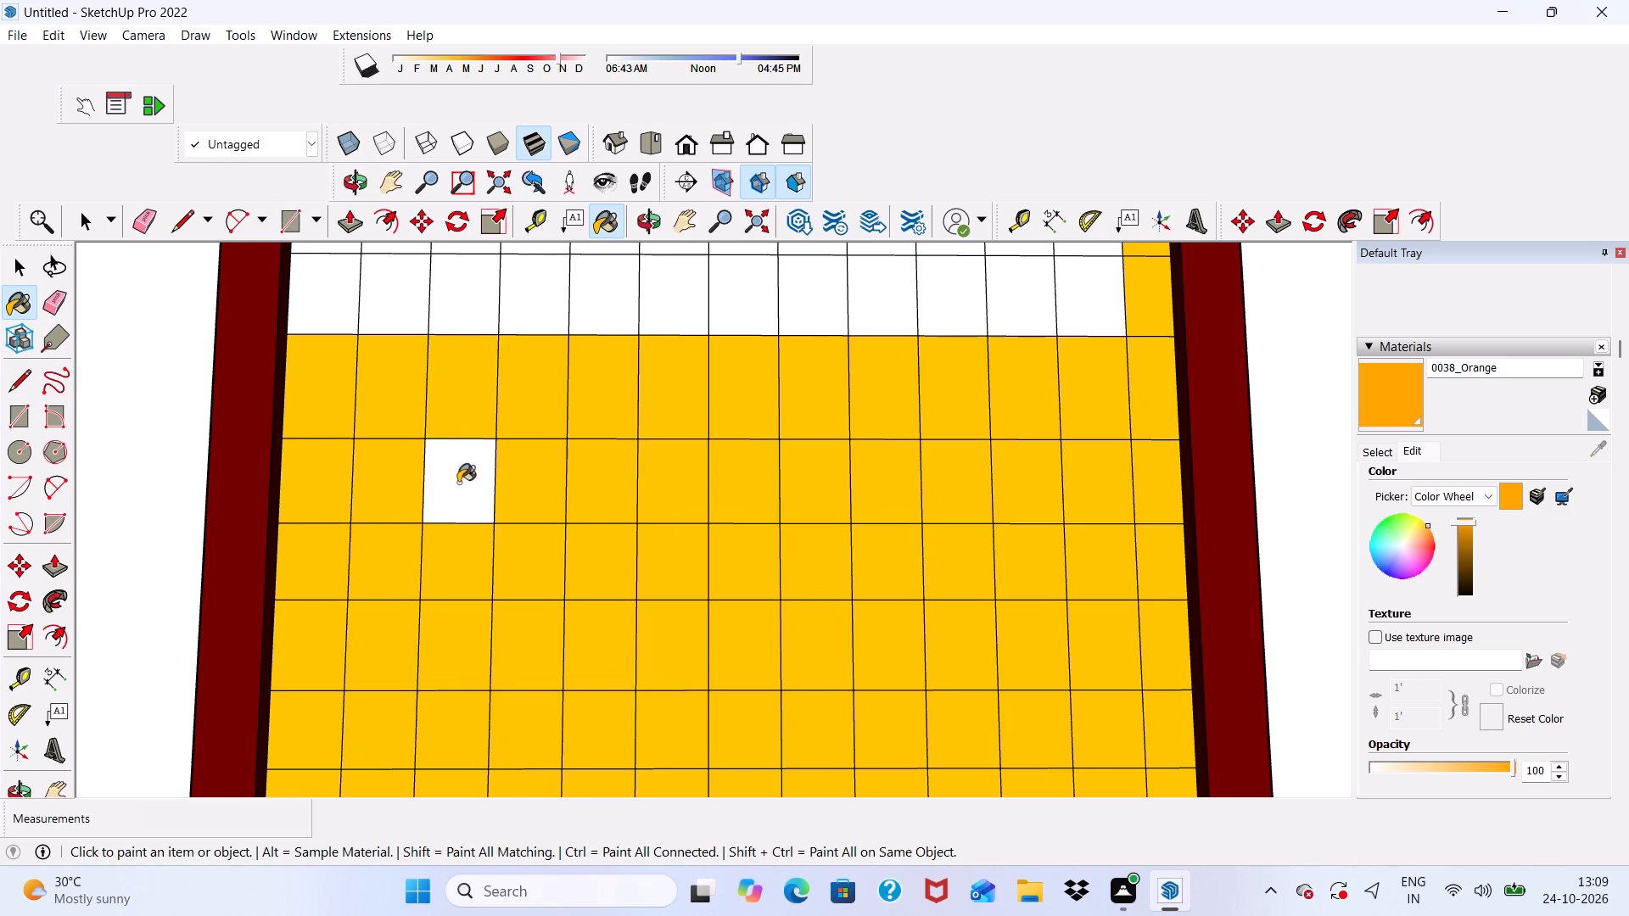
# Paint the twenty-first row from the bottom in the grid's first seven columns with 0038_Orange.
pyautogui.click(318, 296)
pyautogui.click(376, 298)
pyautogui.click(459, 293)
pyautogui.click(508, 298)
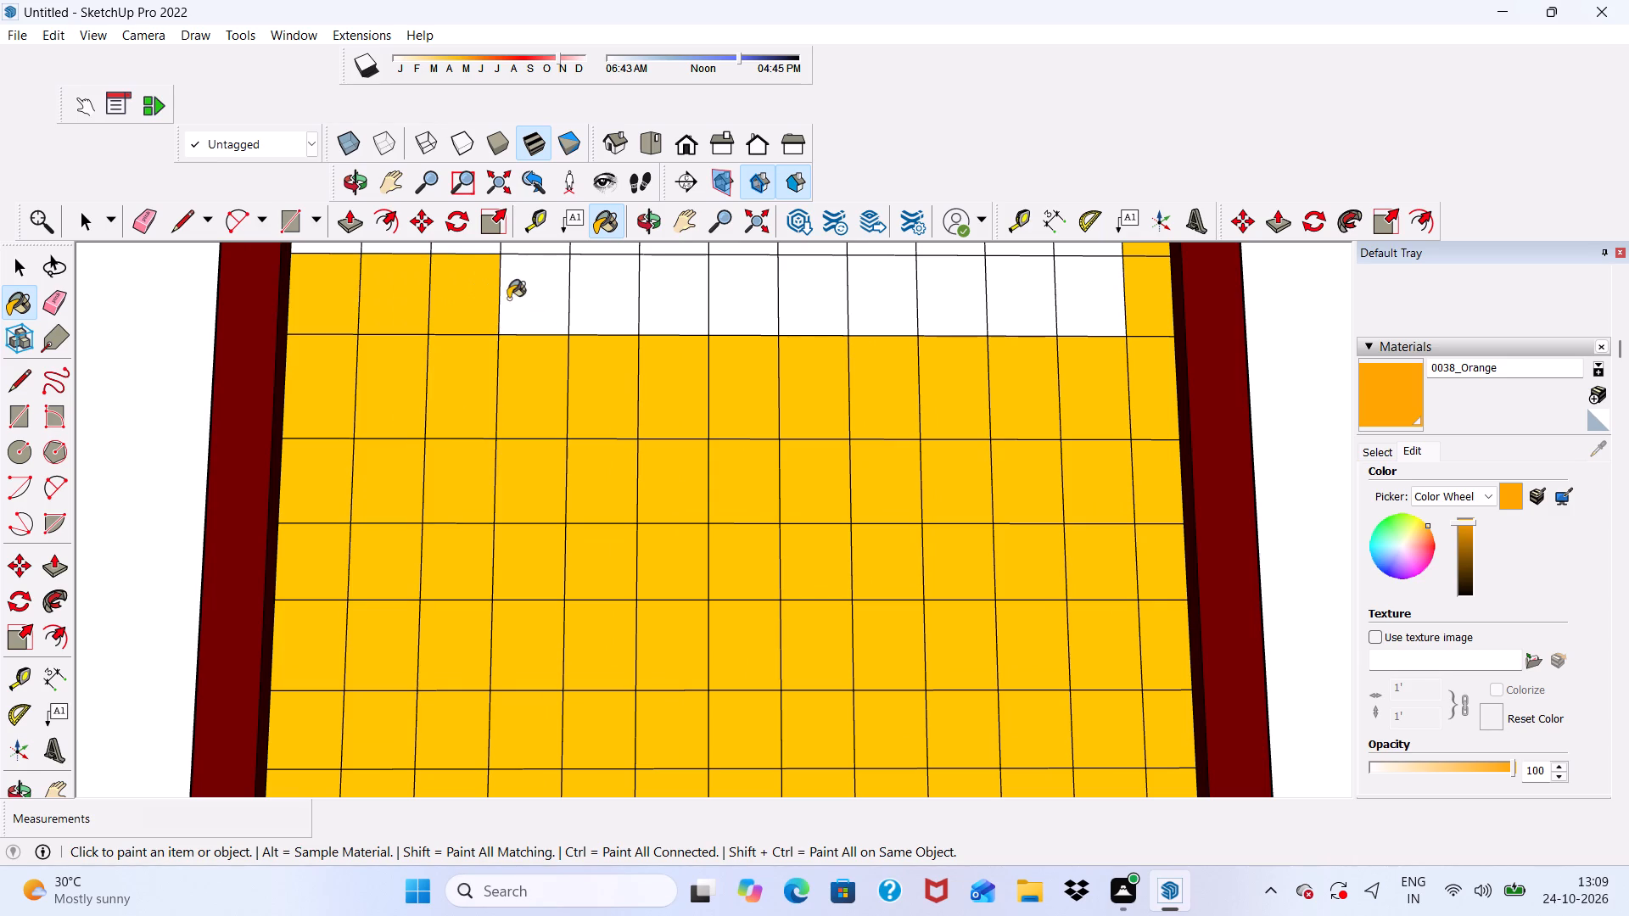
pyautogui.click(606, 303)
pyautogui.click(666, 308)
pyautogui.click(725, 309)
# Paint the white cells of the twenty-first row in the grid's eighth to twelfth columns with 0038_Orange.
pyautogui.scroll(-8, 728, 309)
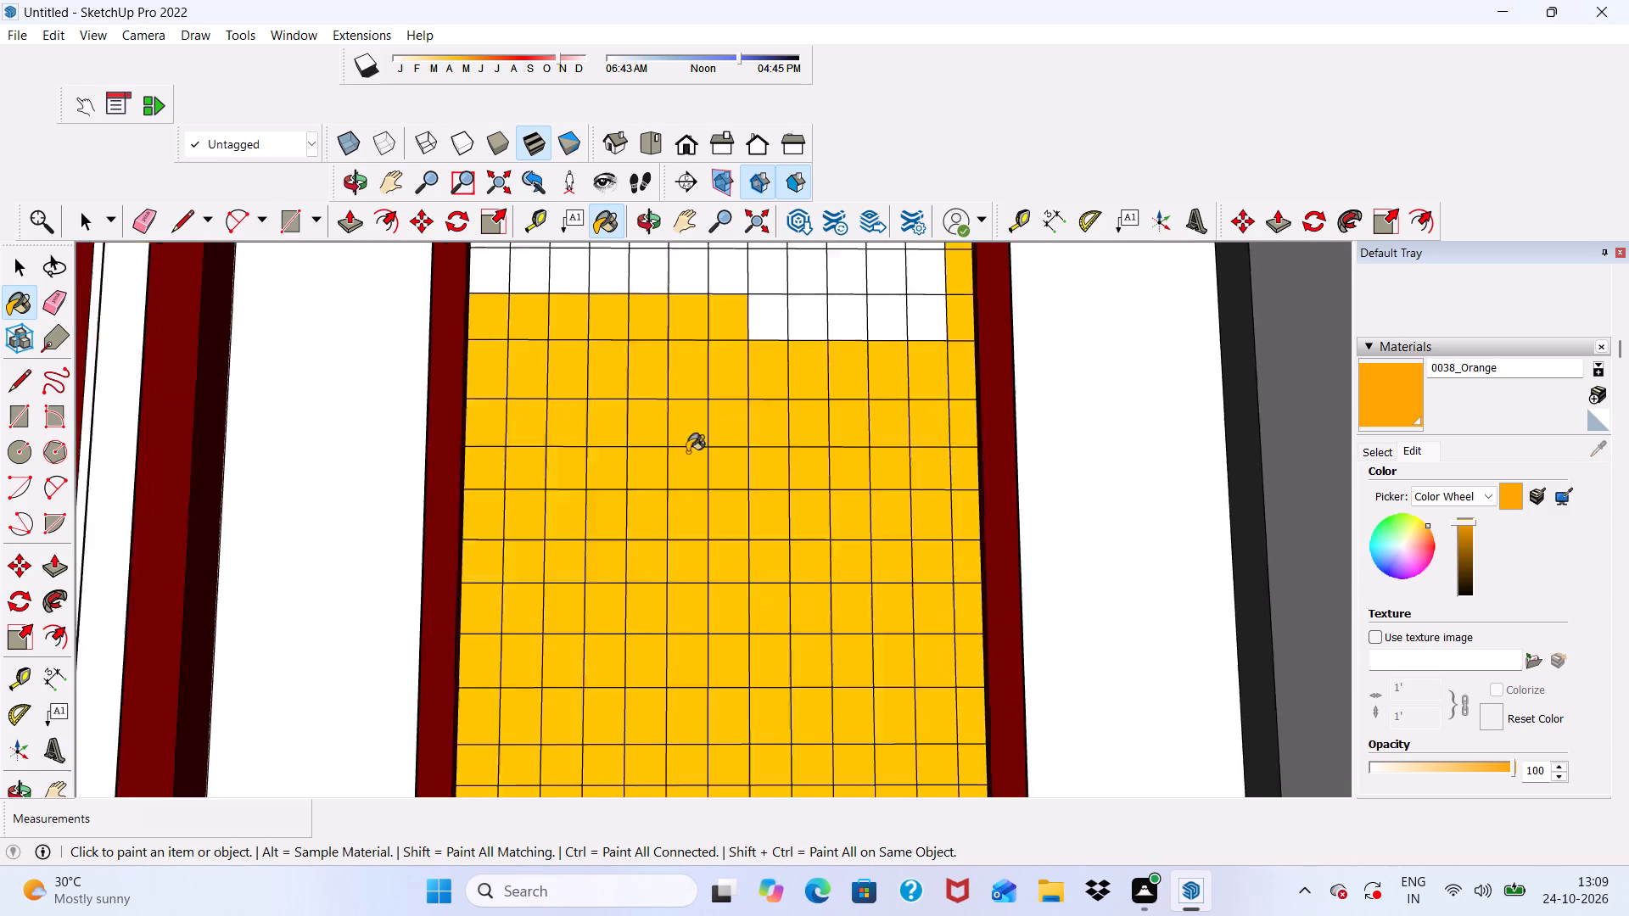
pyautogui.scroll(-19, 687, 452)
pyautogui.scroll(12, 743, 306)
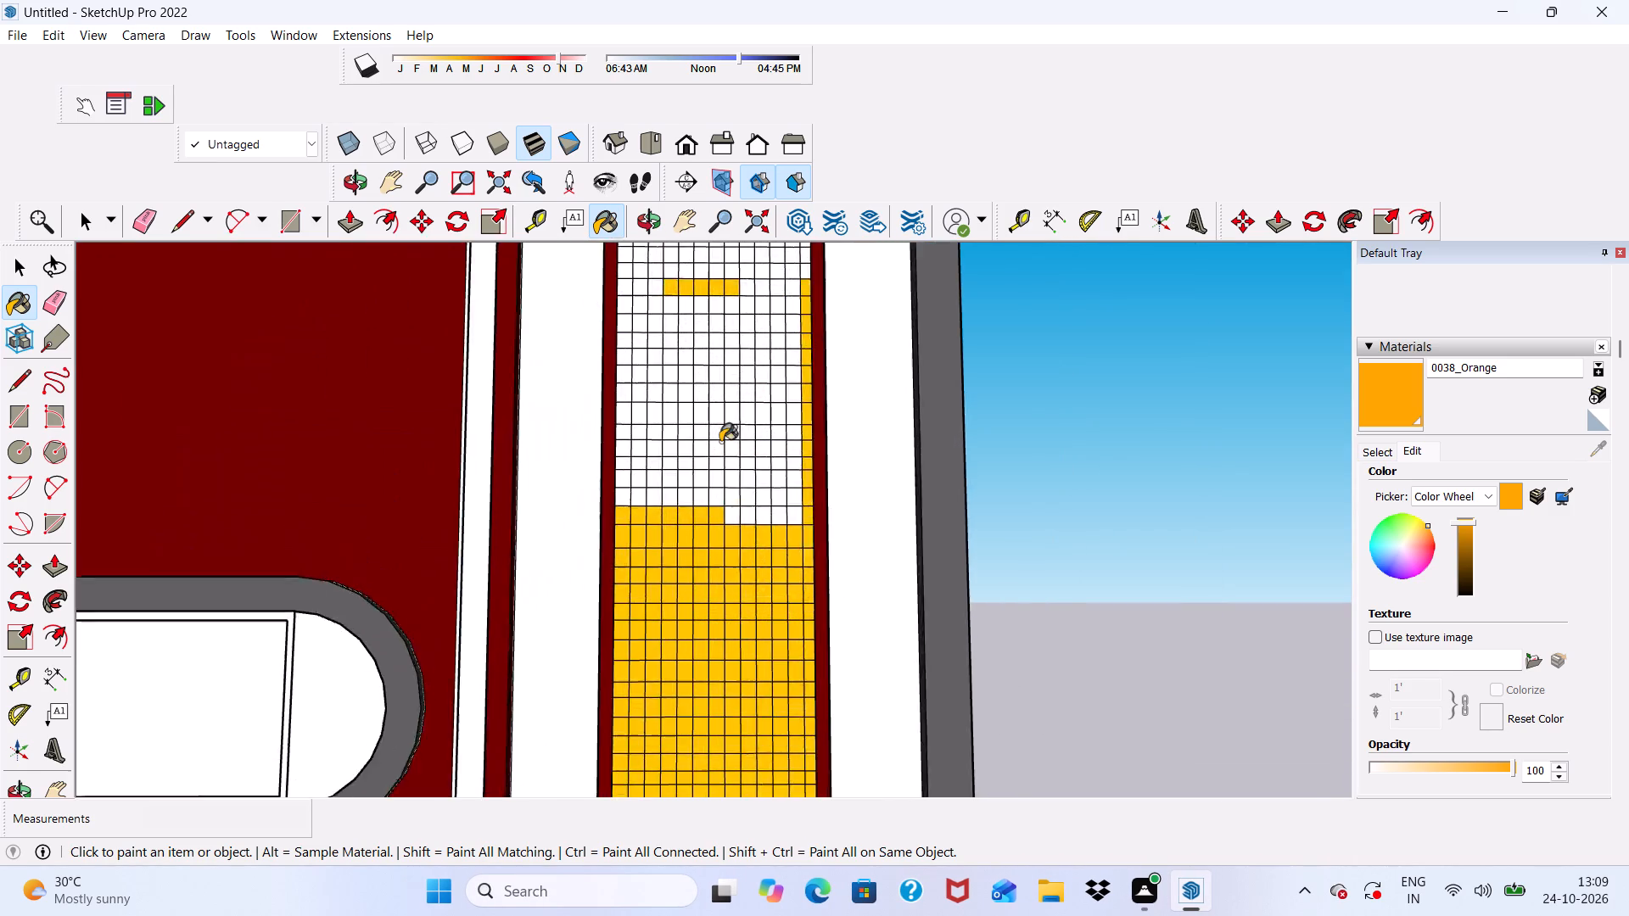
pyautogui.scroll(2, 720, 442)
pyautogui.scroll(-2, 715, 443)
pyautogui.scroll(5, 670, 612)
pyautogui.click(765, 476)
pyautogui.click(831, 489)
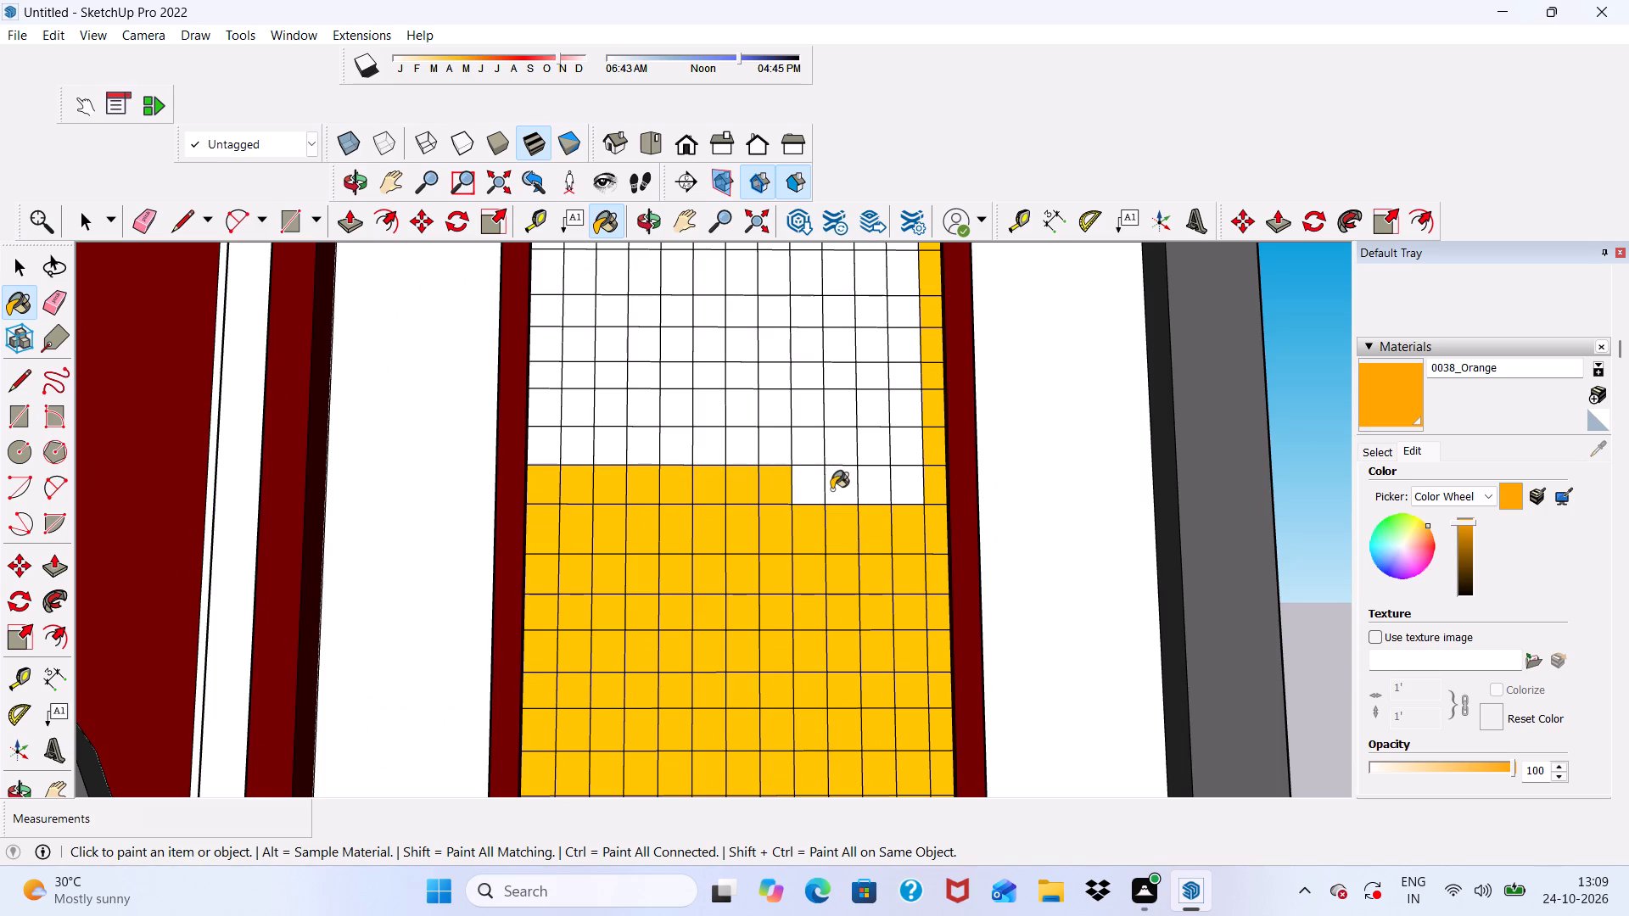
pyautogui.moveTo(862, 489); pyautogui.dragTo(883, 493)
pyautogui.click(912, 494)
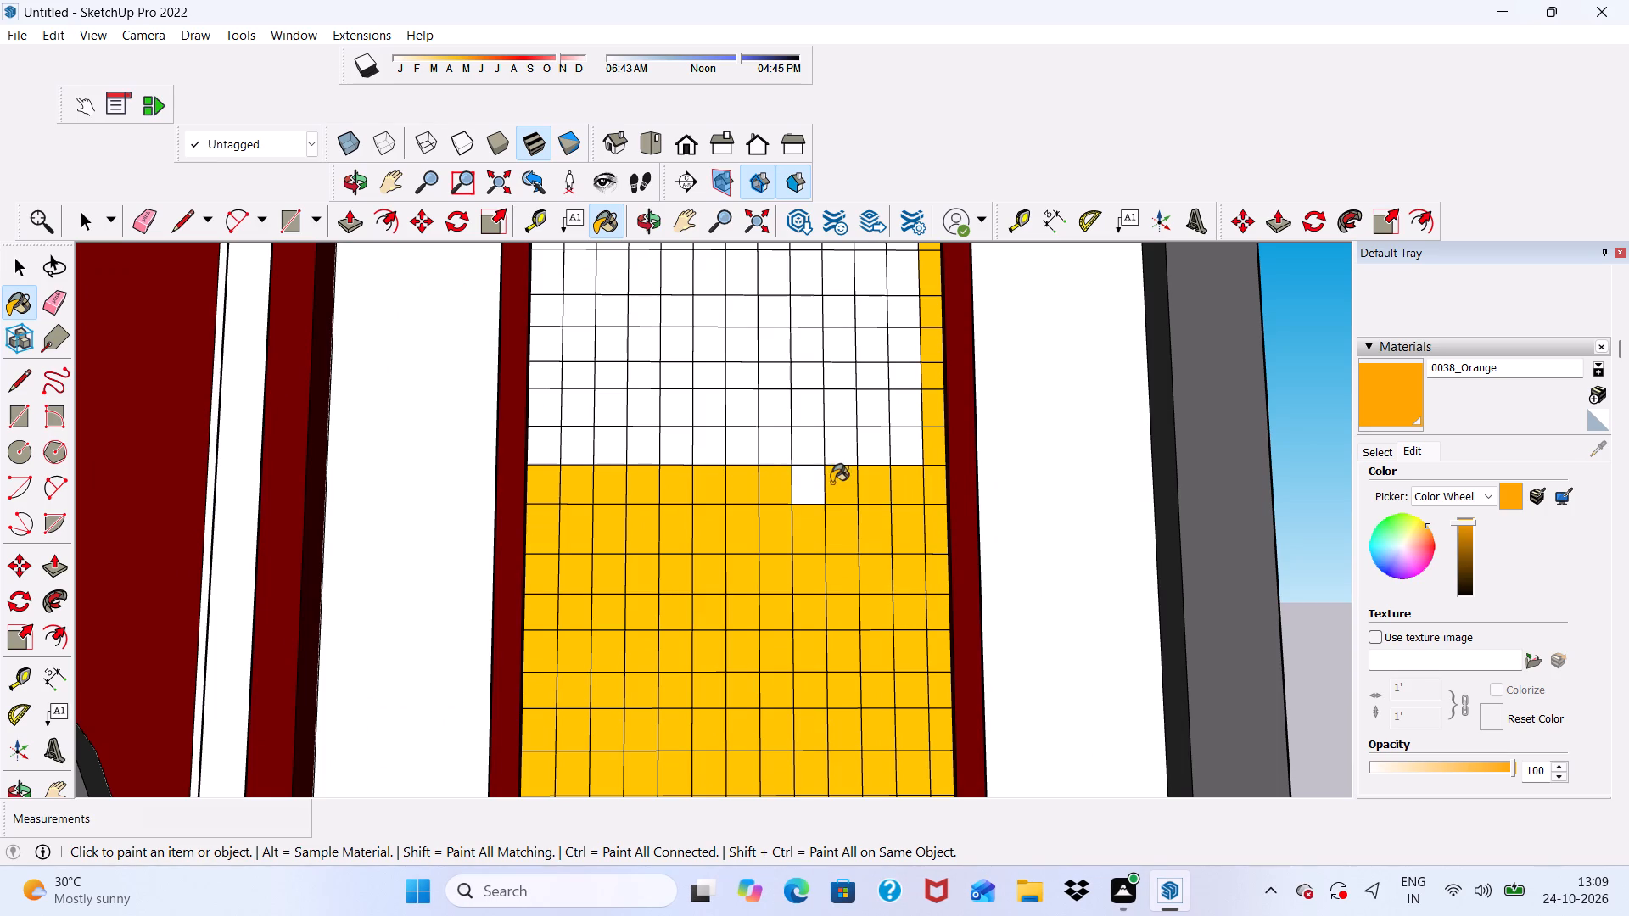
pyautogui.click(799, 482)
# Paint the twenty-second row's seventh to twelfth columns and the twenty-third row's eighth, tenth and twelfth cells with 0038_Orange.
pyautogui.click(793, 434)
pyautogui.click(832, 439)
pyautogui.click(868, 444)
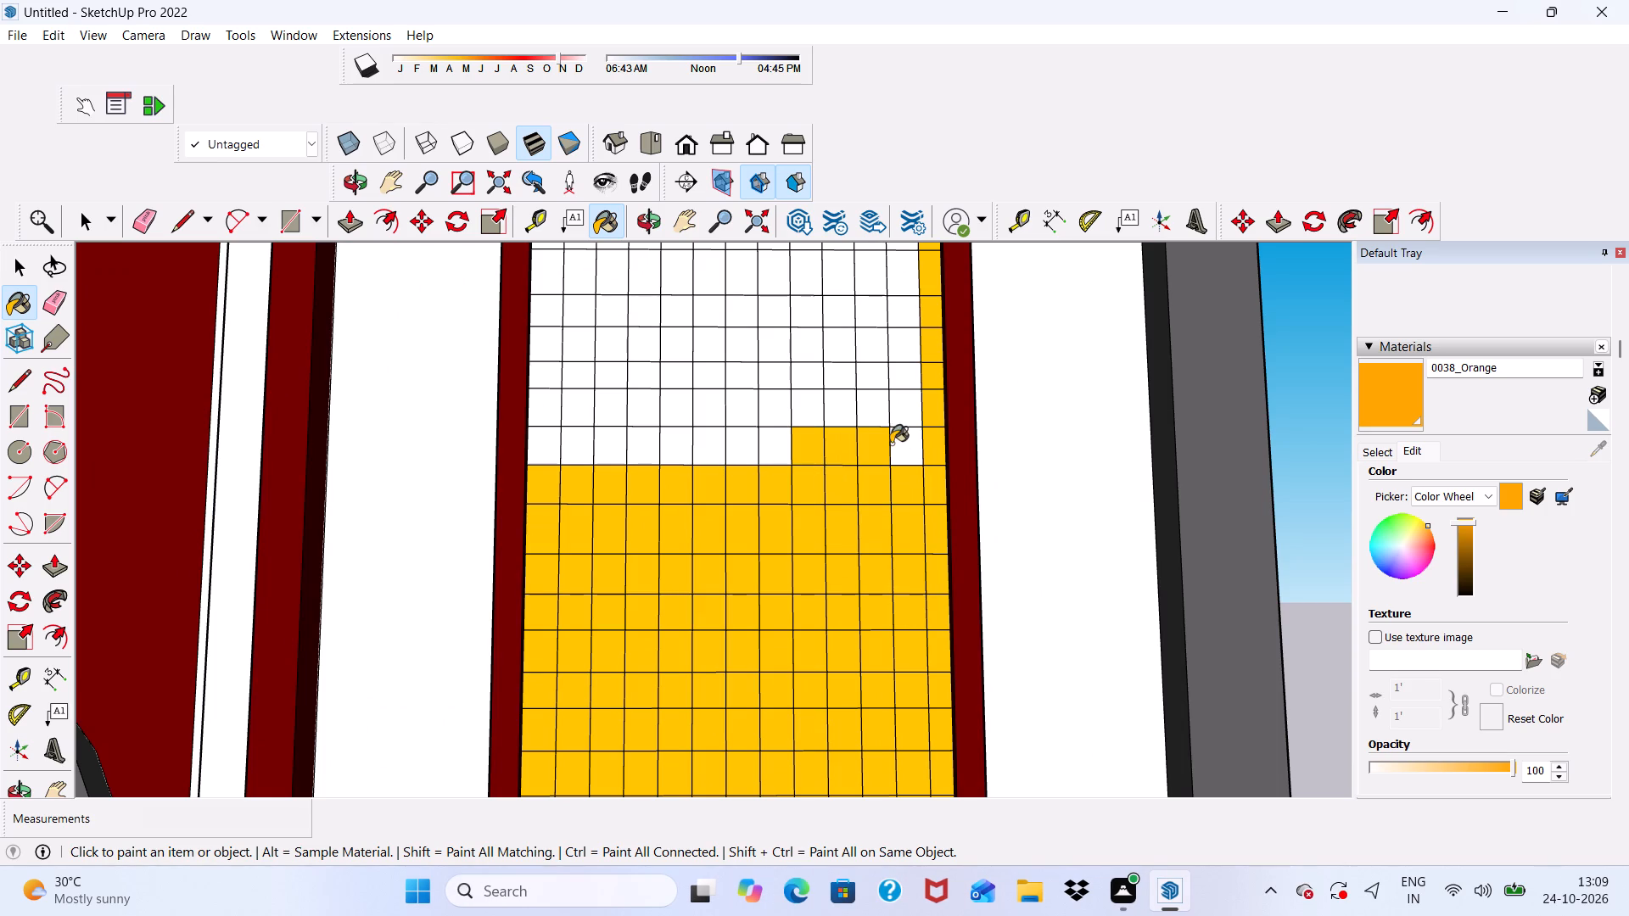
pyautogui.click(897, 449)
pyautogui.click(898, 425)
pyautogui.click(853, 403)
pyautogui.moveTo(876, 411); pyautogui.dragTo(854, 411)
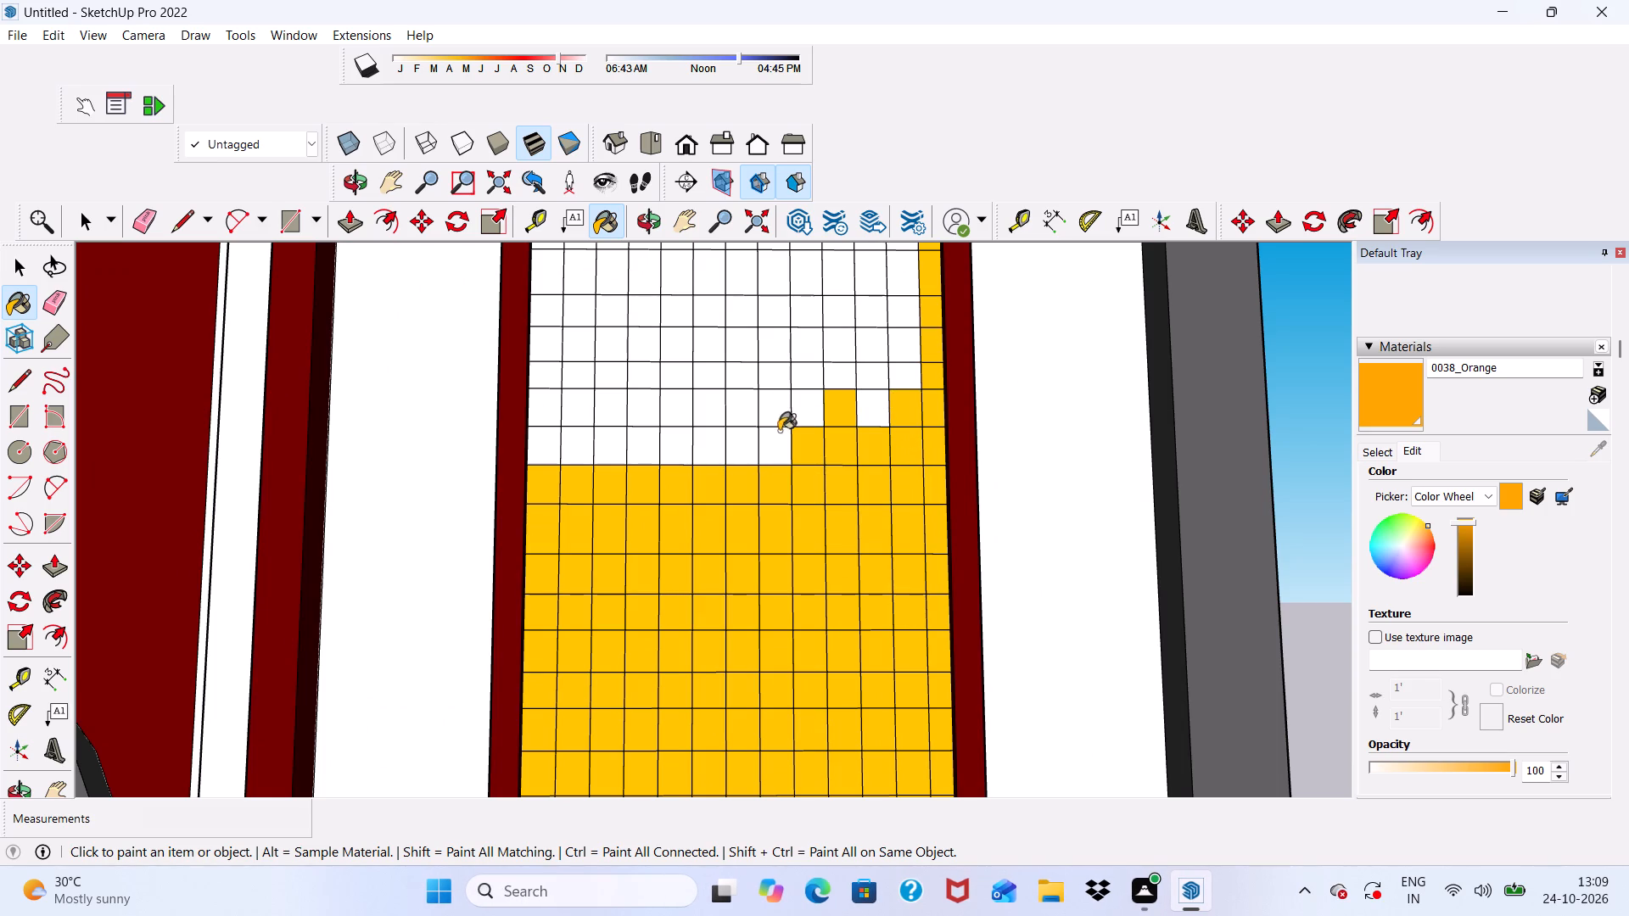
pyautogui.moveTo(808, 407); pyautogui.dragTo(777, 419)
pyautogui.moveTo(770, 411); pyautogui.dragTo(774, 447)
pyautogui.moveTo(774, 447); pyautogui.dragTo(766, 455)
pyautogui.click(731, 453)
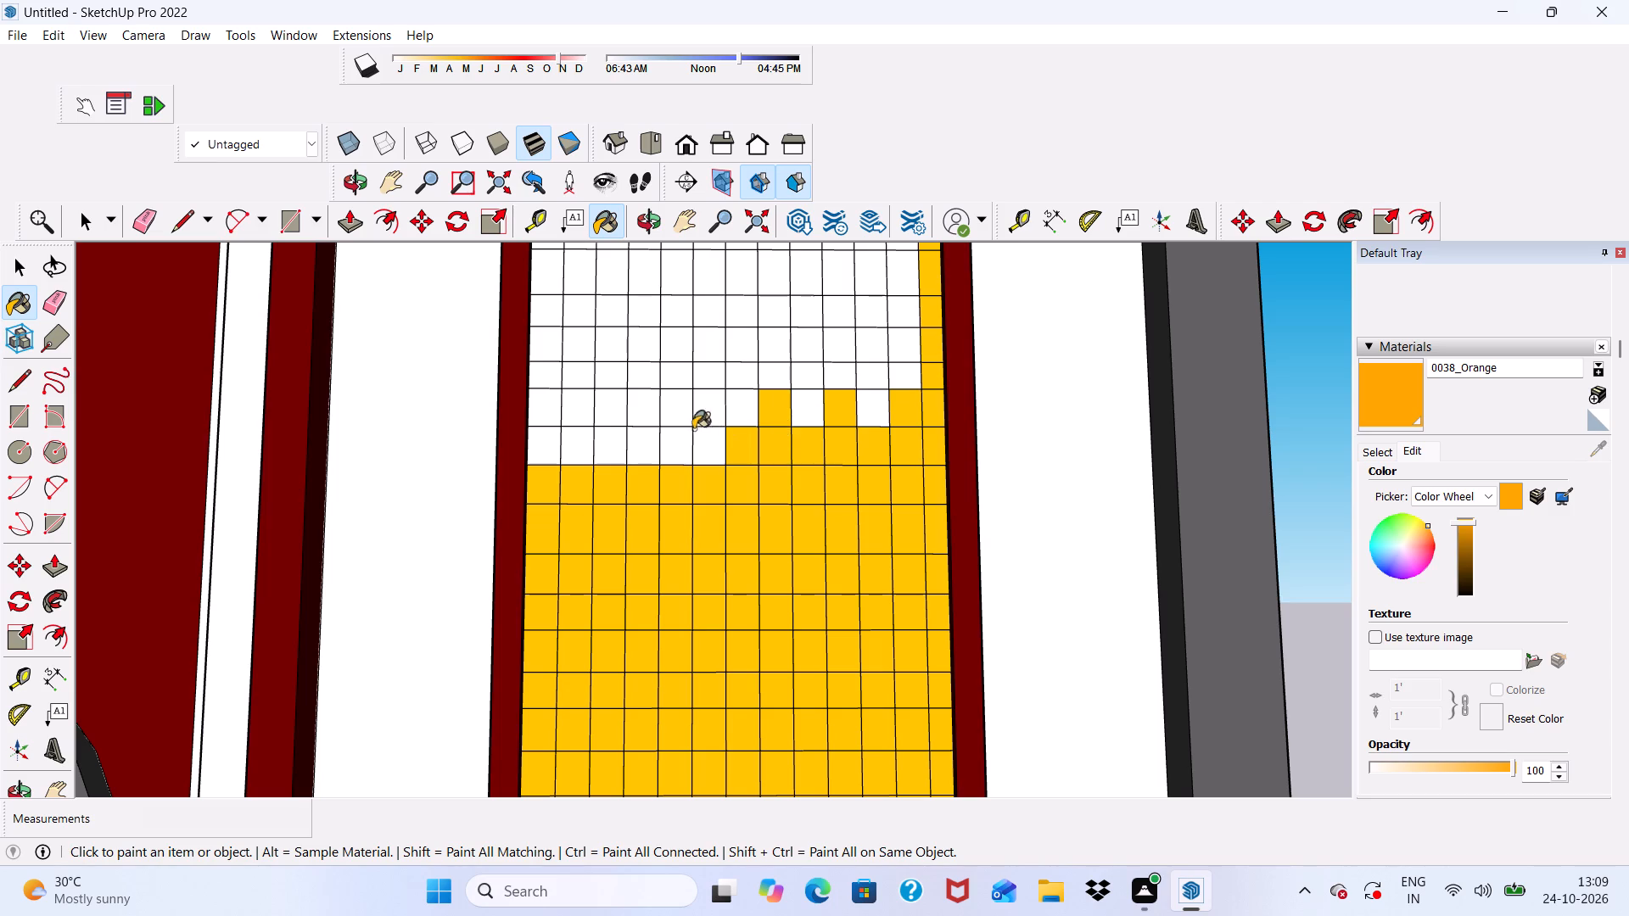
# Examine the whole building and its partly filled grid window from the side and the front.
pyautogui.scroll(-18, 479, 526)
pyautogui.moveTo(750, 545); pyautogui.dragTo(530, 556, button='middle')
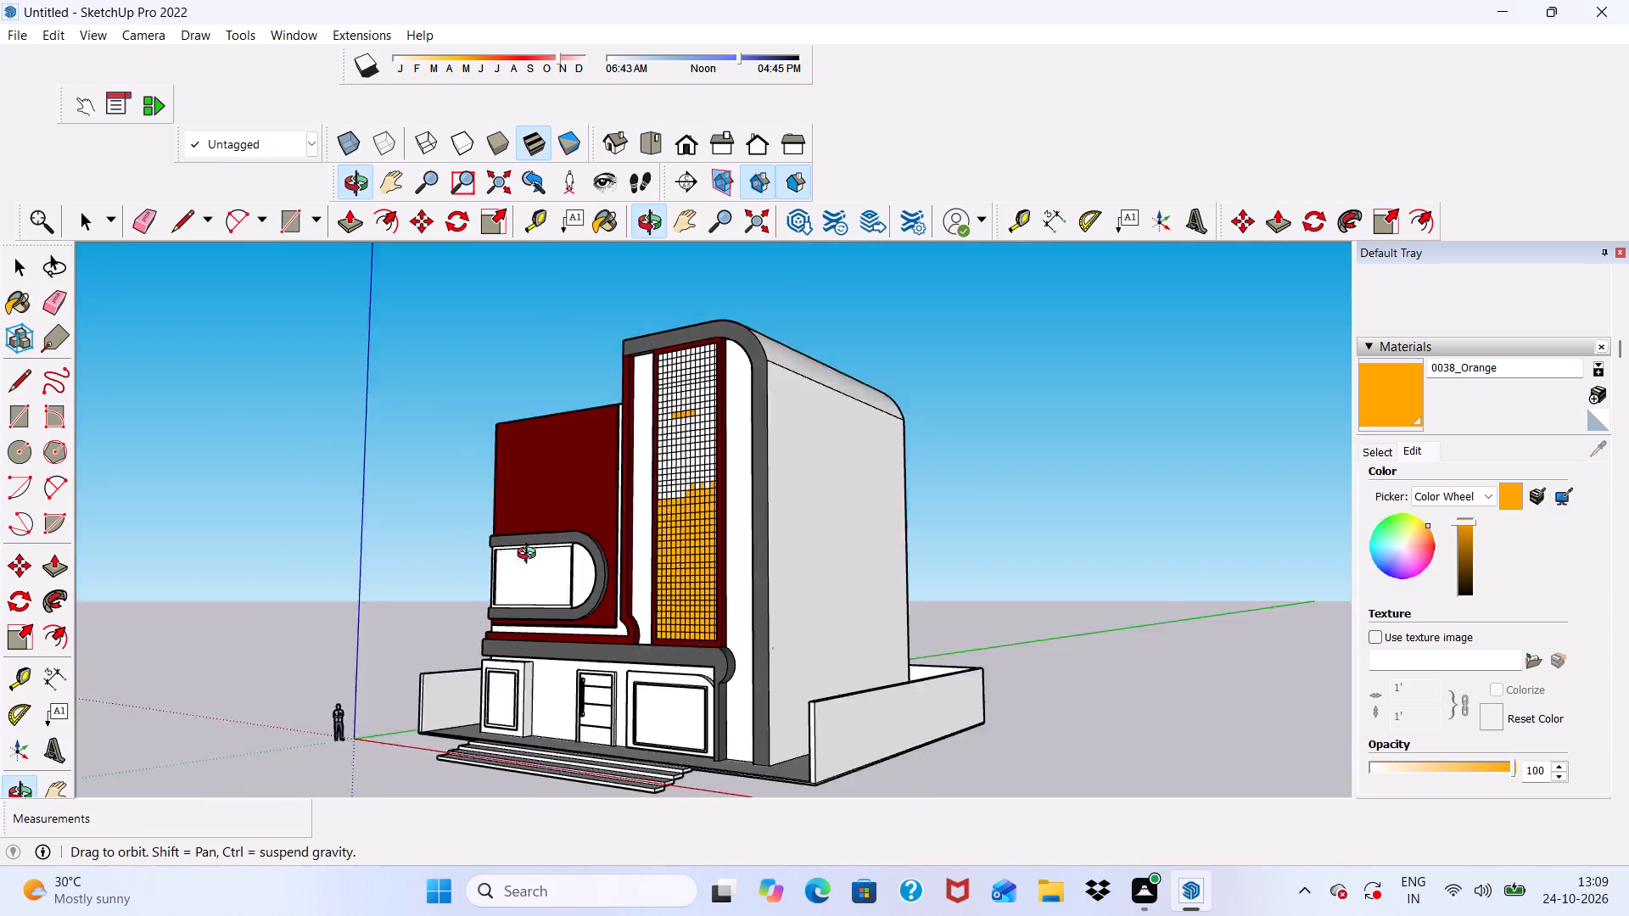
pyautogui.moveTo(530, 556); pyautogui.dragTo(743, 537, button='middle')
pyautogui.press('space')
pyautogui.scroll(5, 538, 493)
pyautogui.scroll(-5, 526, 484)
pyautogui.scroll(1, 512, 492)
pyautogui.moveTo(512, 492); pyautogui.dragTo(601, 455, button='middle')
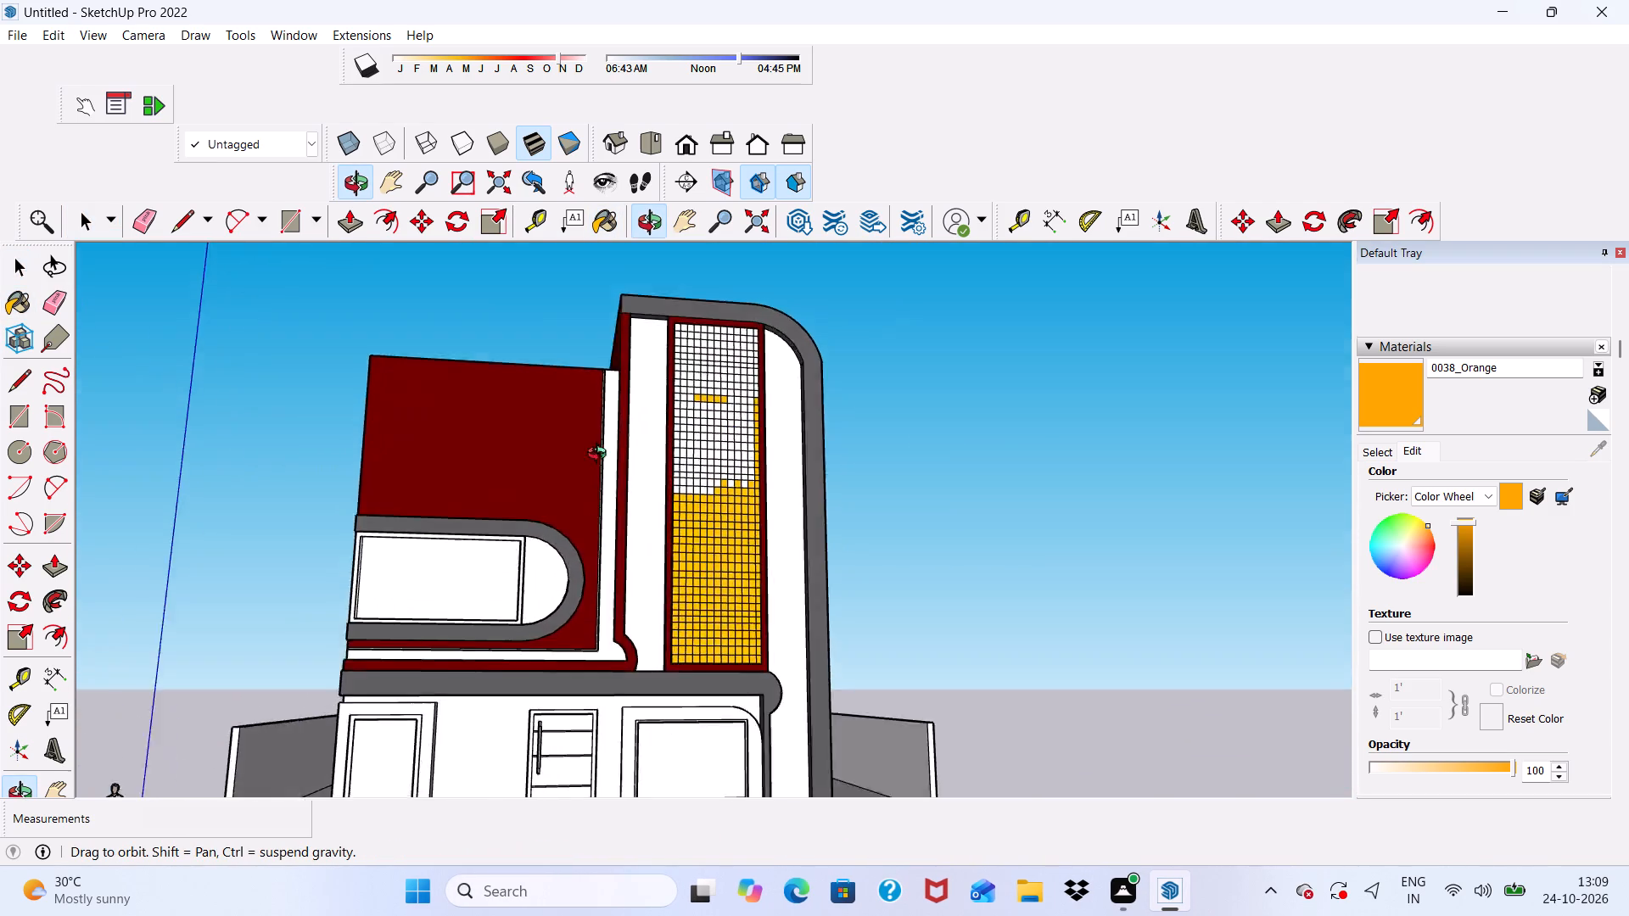
pyautogui.moveTo(601, 455); pyautogui.dragTo(521, 583, button='middle')
pyautogui.scroll(1, 511, 529)
pyautogui.scroll(-5, 570, 426)
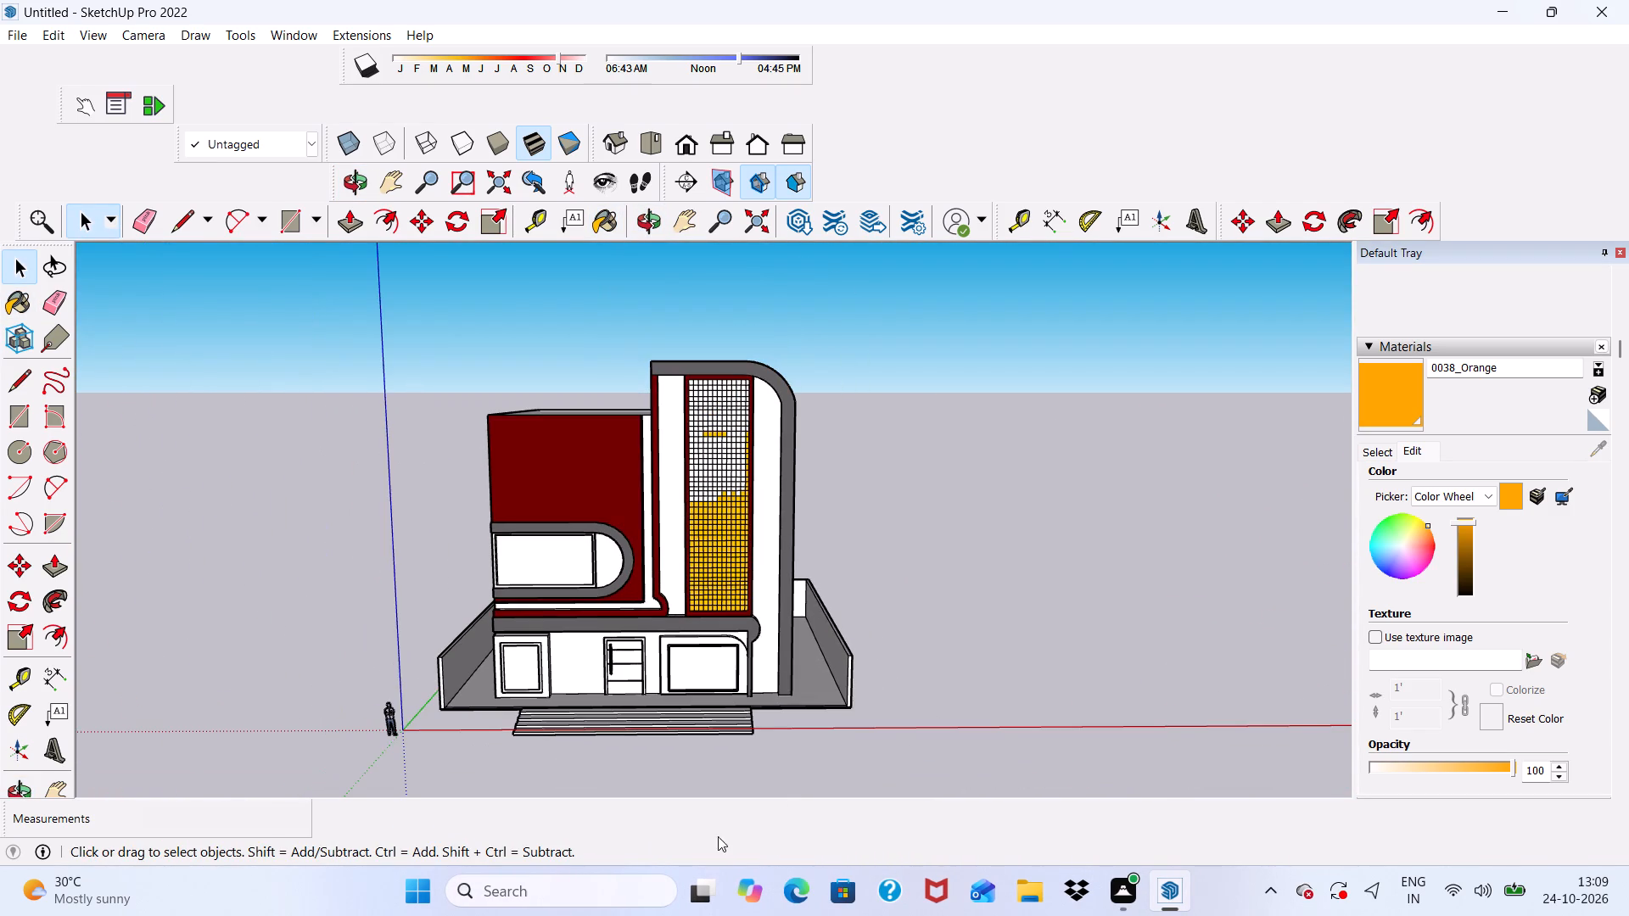
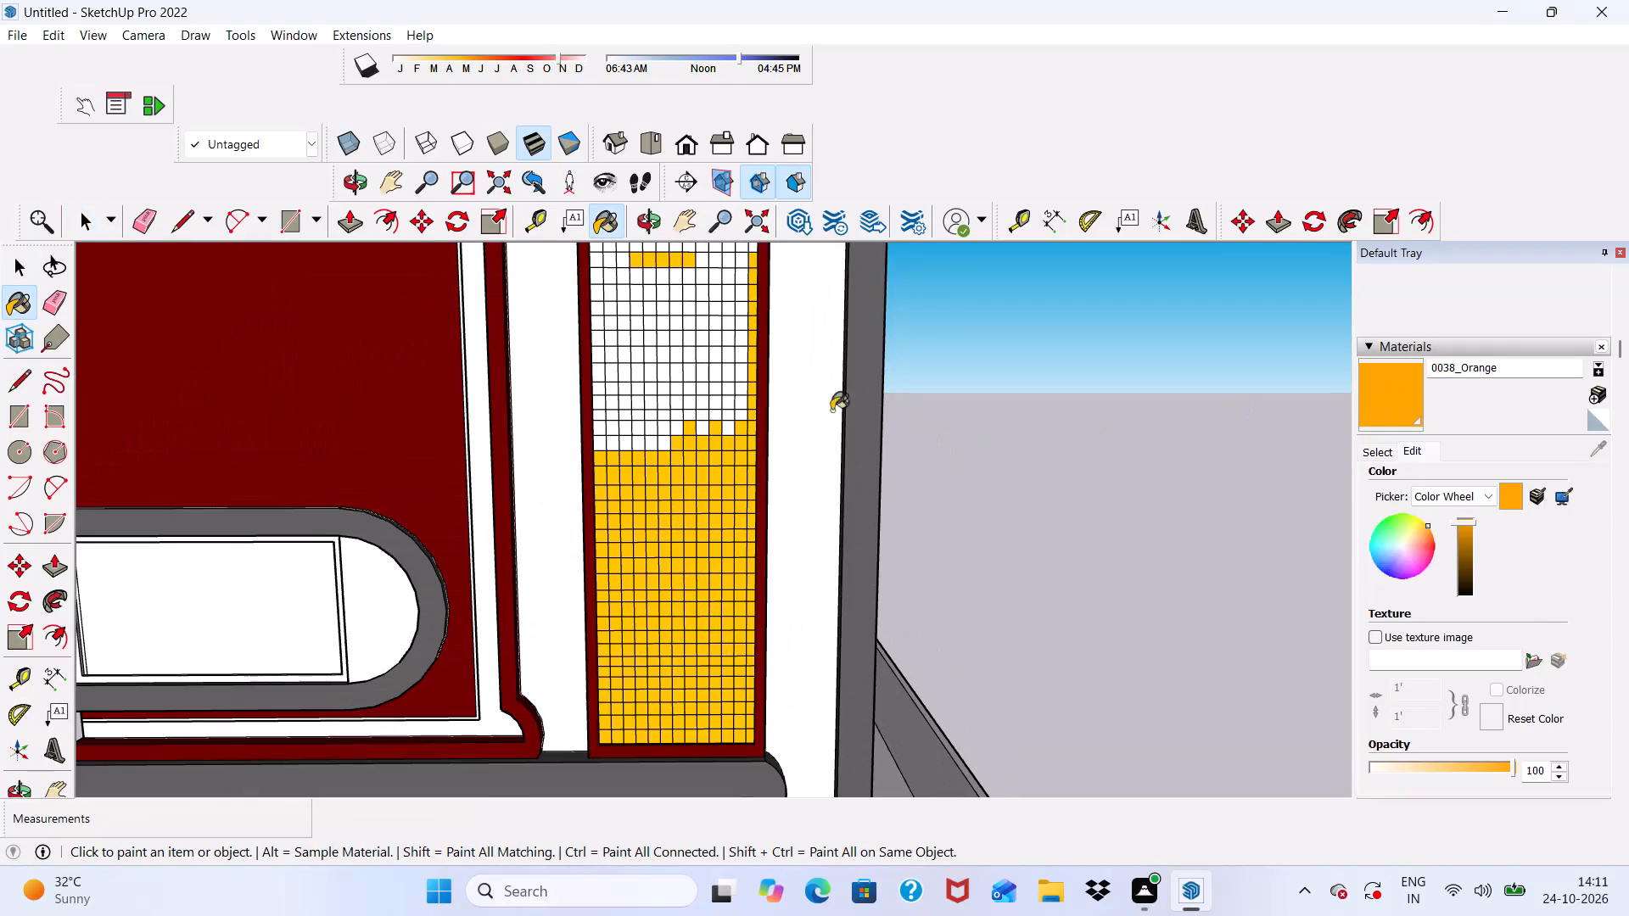
# Paint the white cells of the twenty-third to twenty-fifth rows from the bottom in the grid's tenth to twelfth columns with 0038_Orange.
pyautogui.scroll(10, 730, 421)
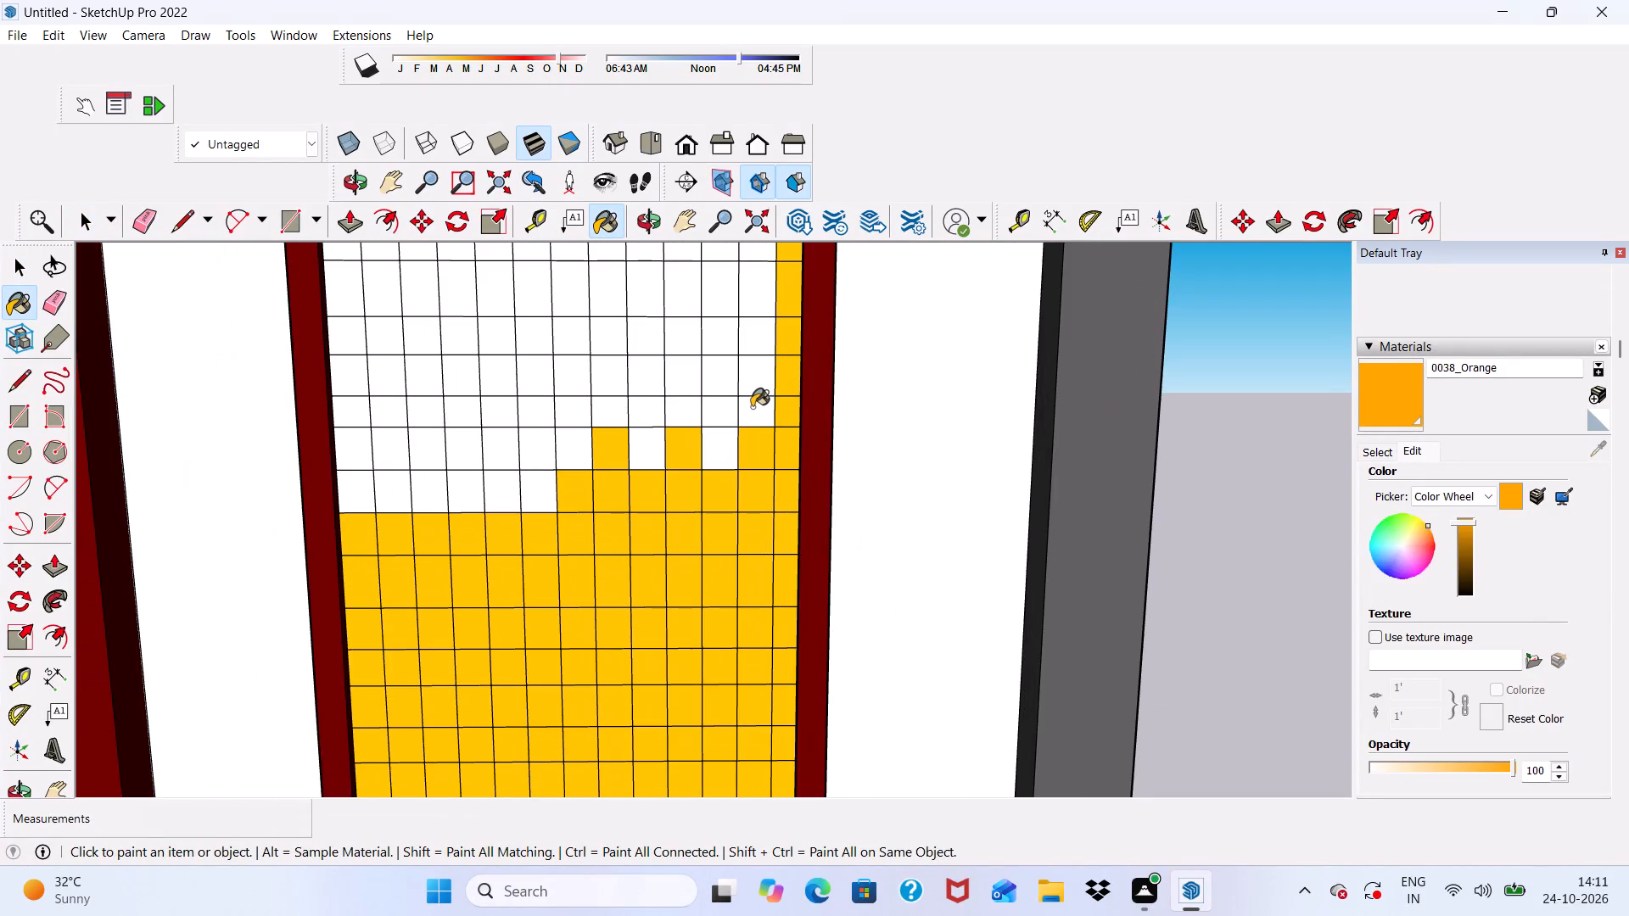
pyautogui.click(753, 407)
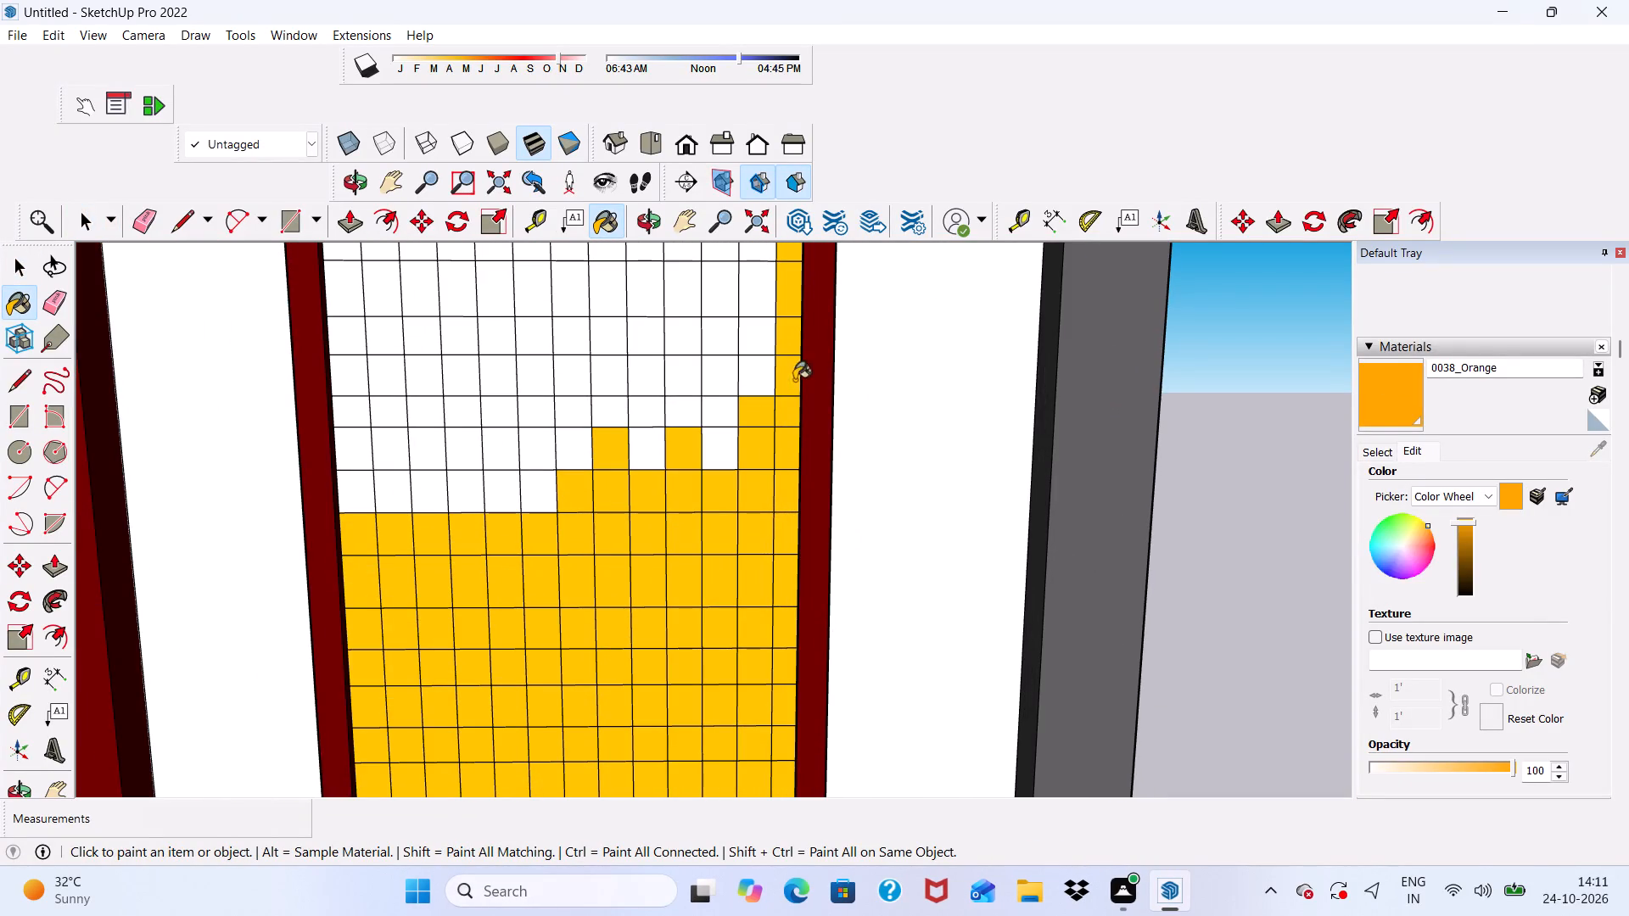
pyautogui.scroll(6, 745, 419)
pyautogui.click(706, 413)
pyautogui.click(706, 452)
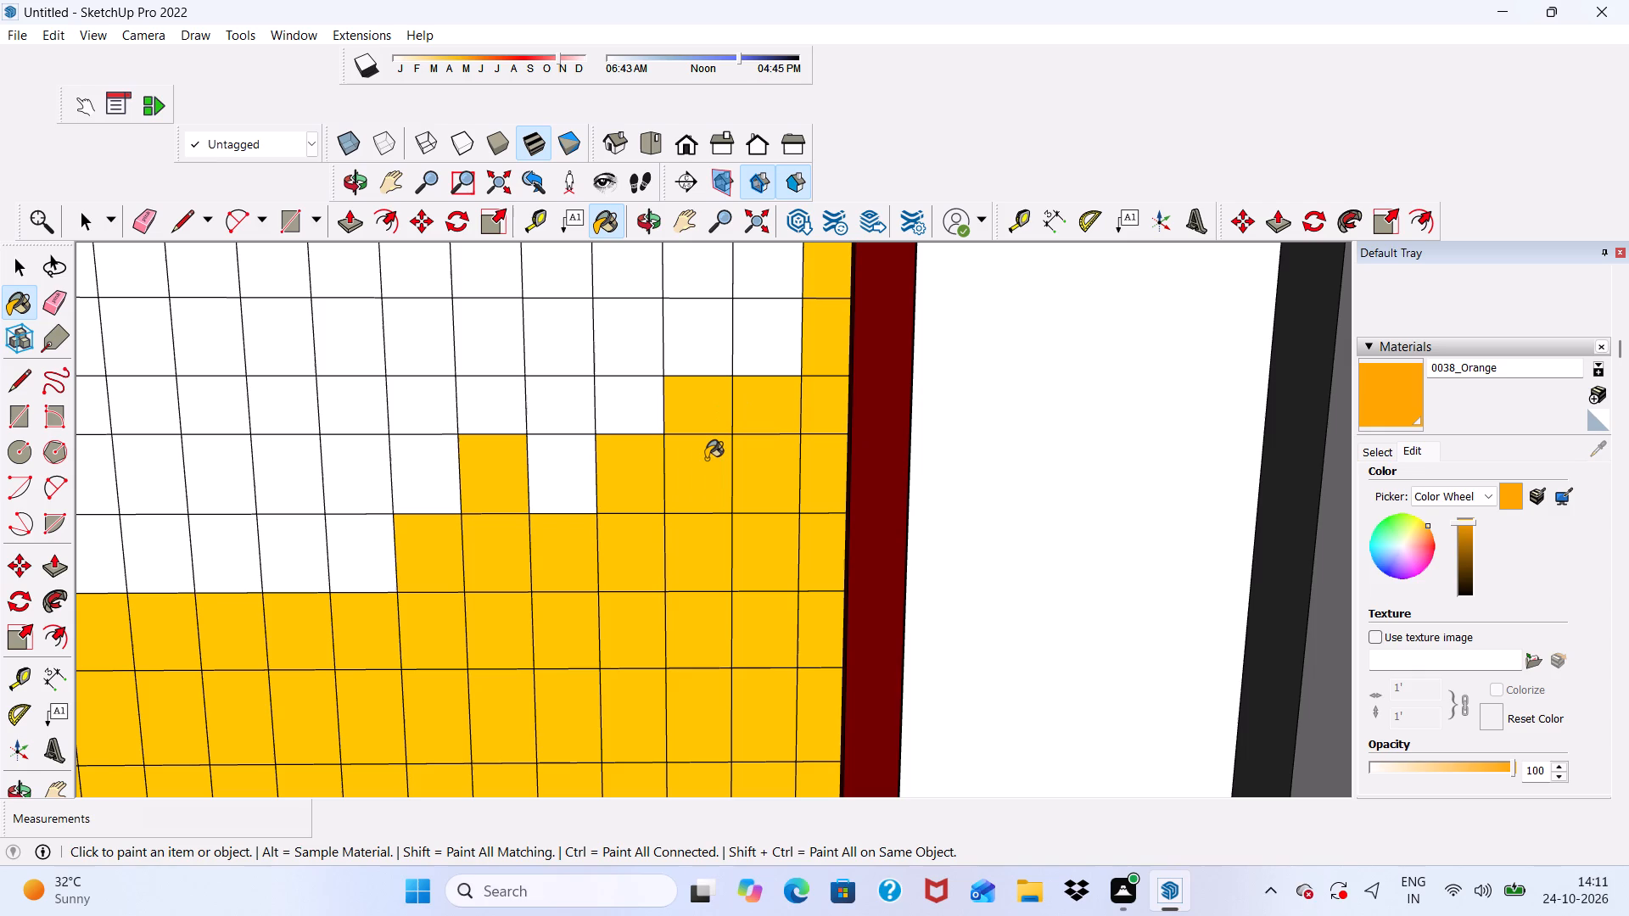
pyautogui.click(768, 312)
pyautogui.moveTo(612, 341); pyautogui.dragTo(619, 343)
pyautogui.click(726, 340)
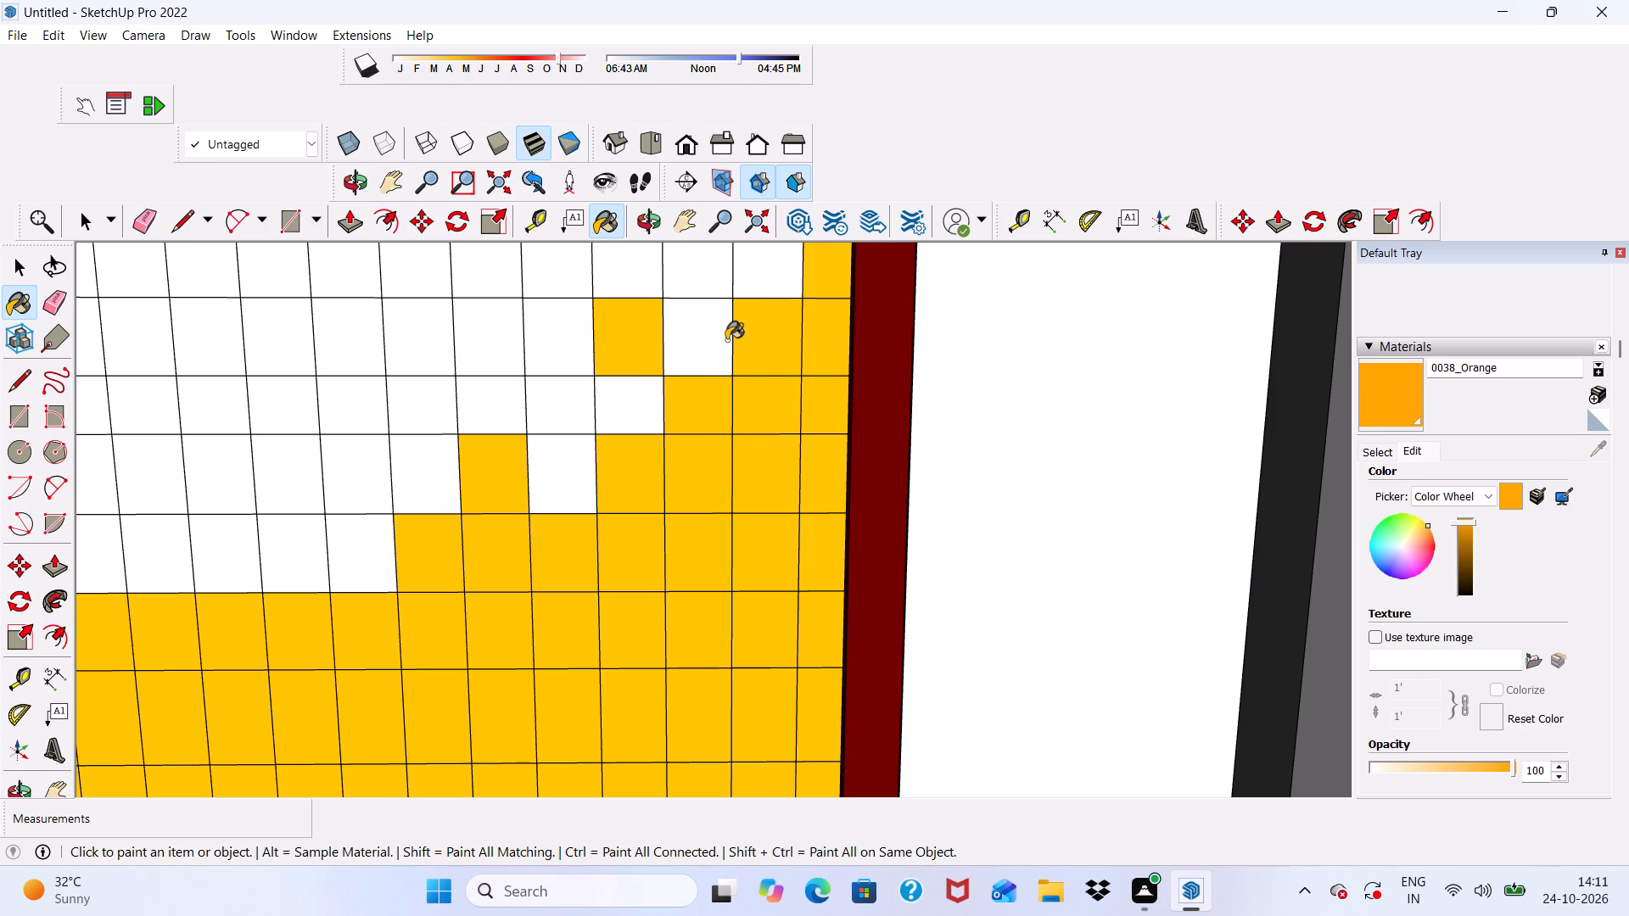
pyautogui.click(639, 412)
# Paint the twenty-second row from the bottom in the grid's first six columns with 0038_Orange.
pyautogui.scroll(-16, 705, 379)
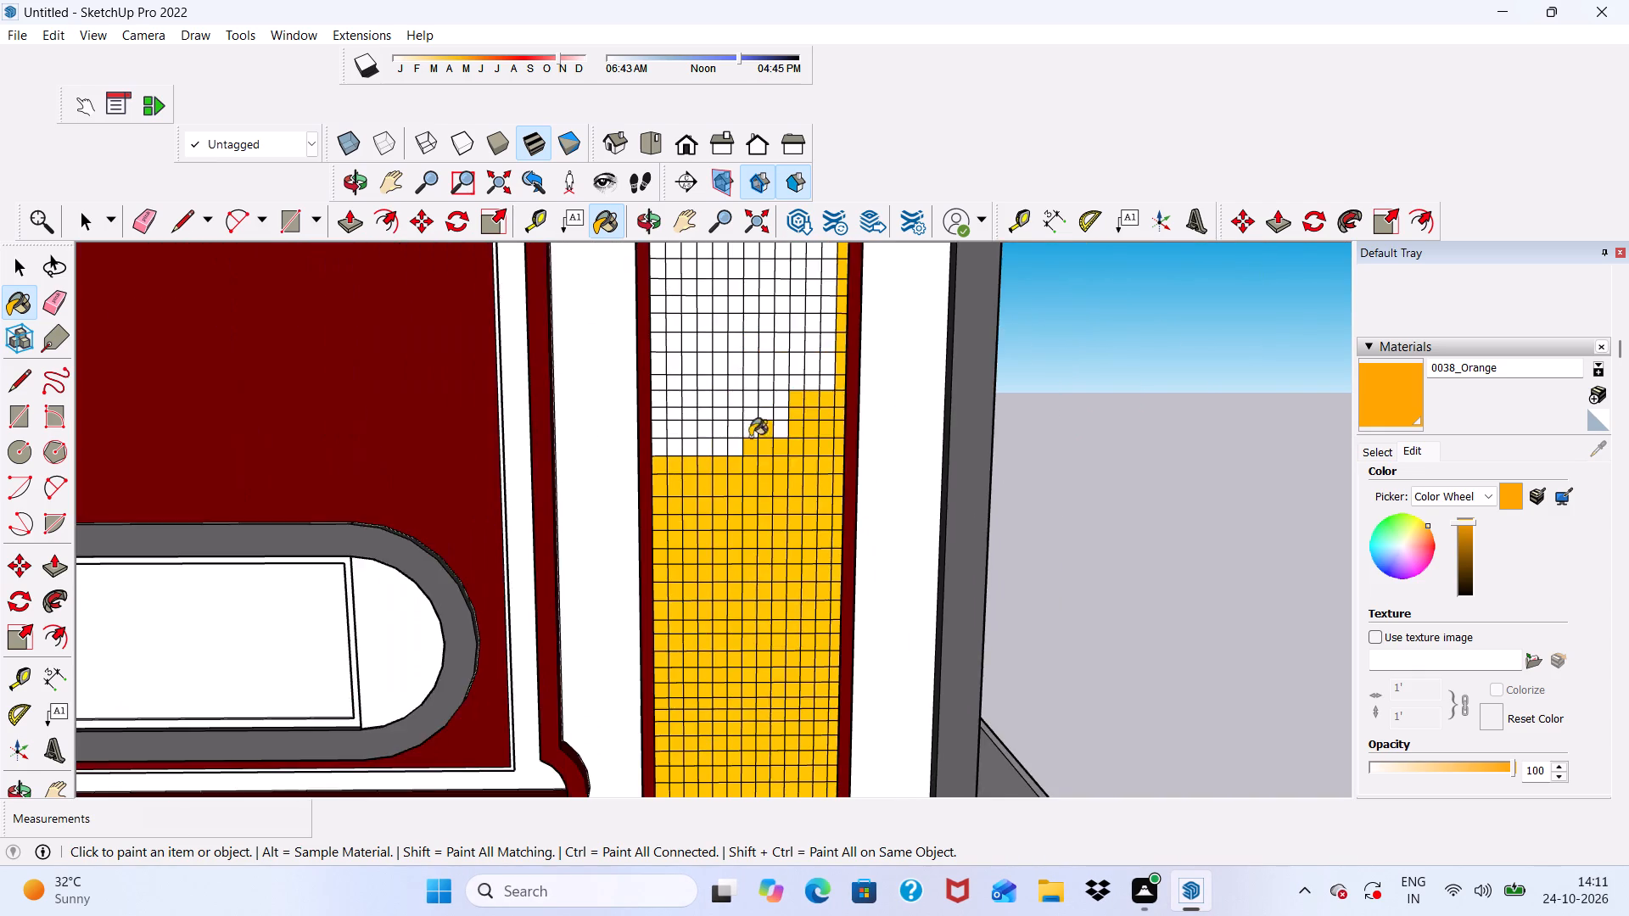
pyautogui.scroll(7, 741, 385)
pyautogui.scroll(11, 509, 566)
pyautogui.click(625, 475)
pyautogui.click(691, 474)
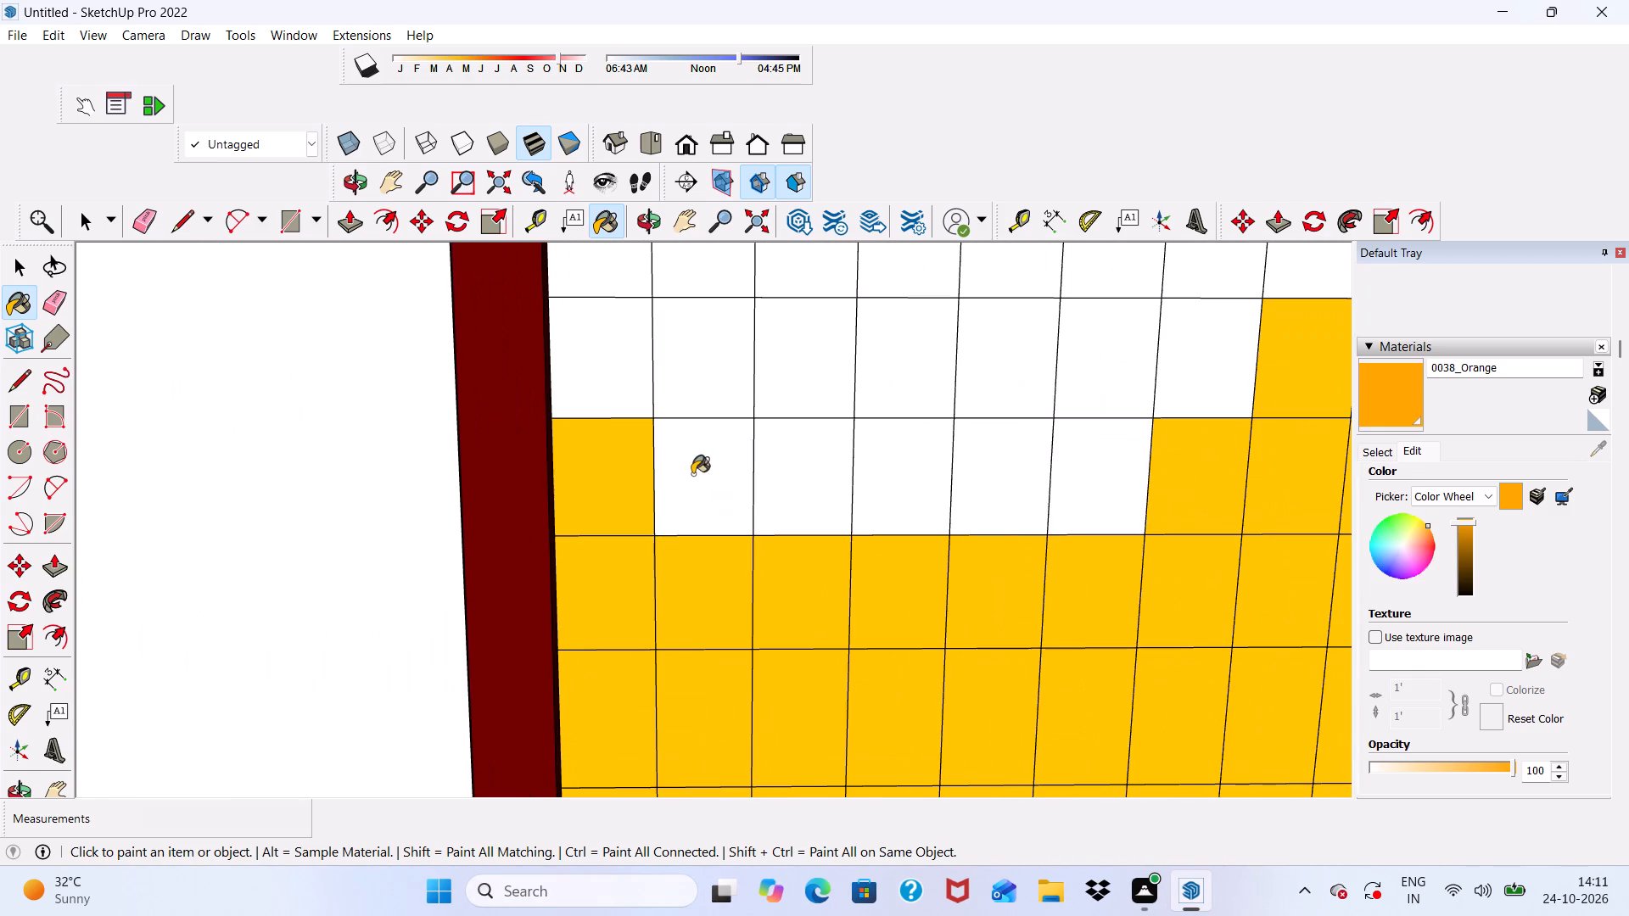
pyautogui.moveTo(769, 466); pyautogui.dragTo(786, 474)
pyautogui.click(856, 466)
pyautogui.click(977, 455)
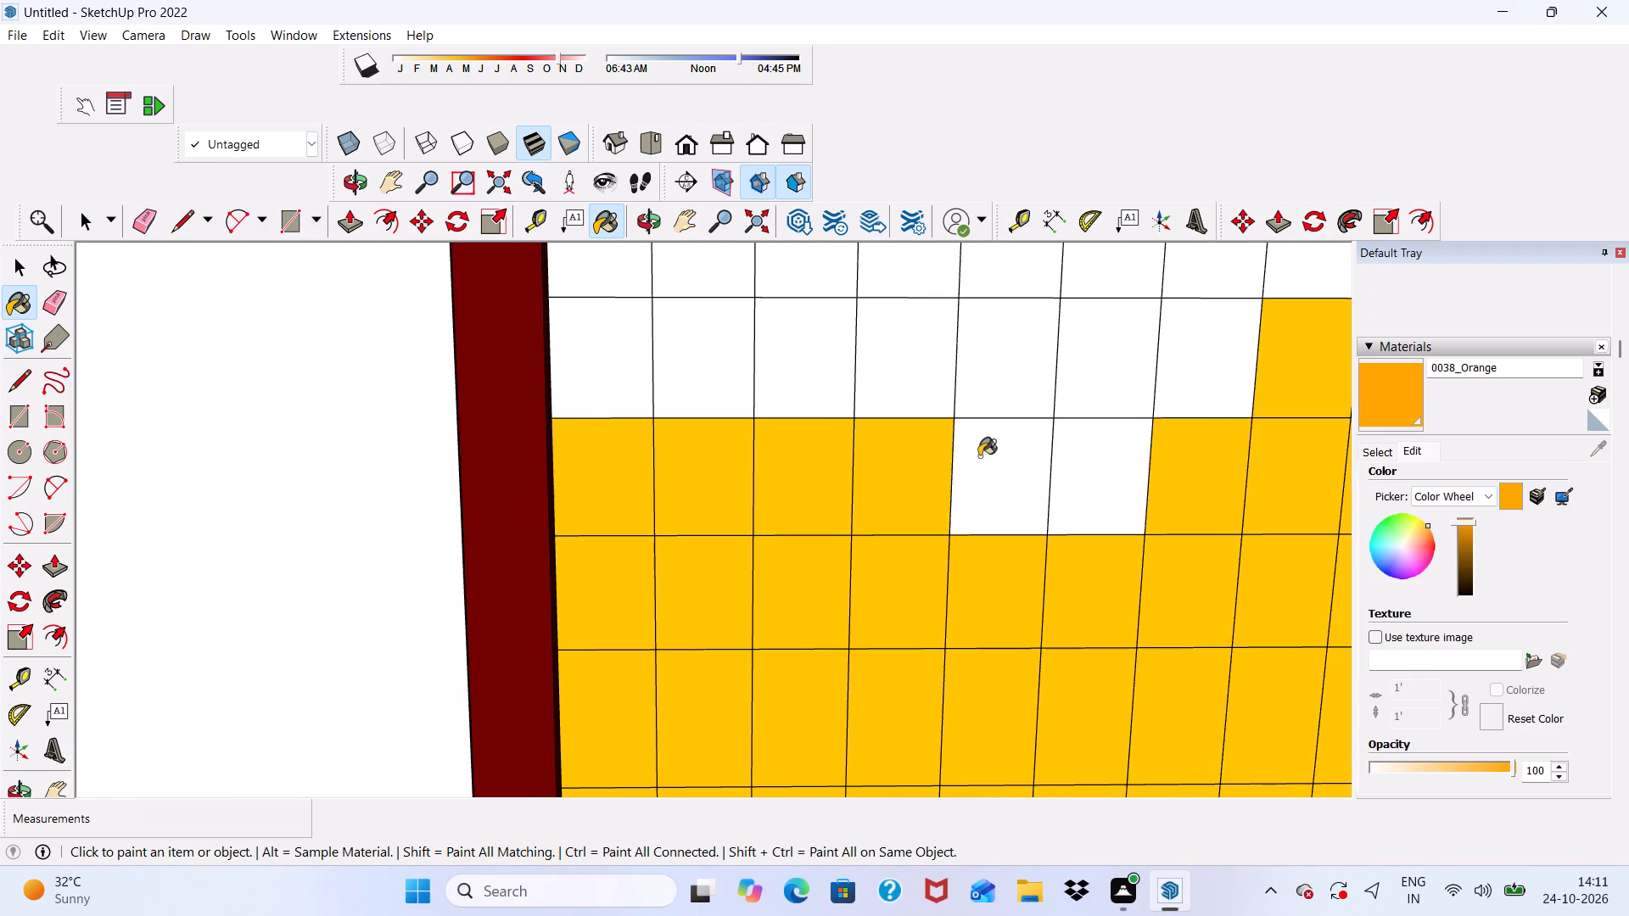
pyautogui.click(1100, 452)
# Paint the twenty-third row's fifth to seventh cells and the ninth column's cells in rows twenty-three to twenty-five with 0038_Orange.
pyautogui.click(1036, 394)
pyautogui.click(1097, 366)
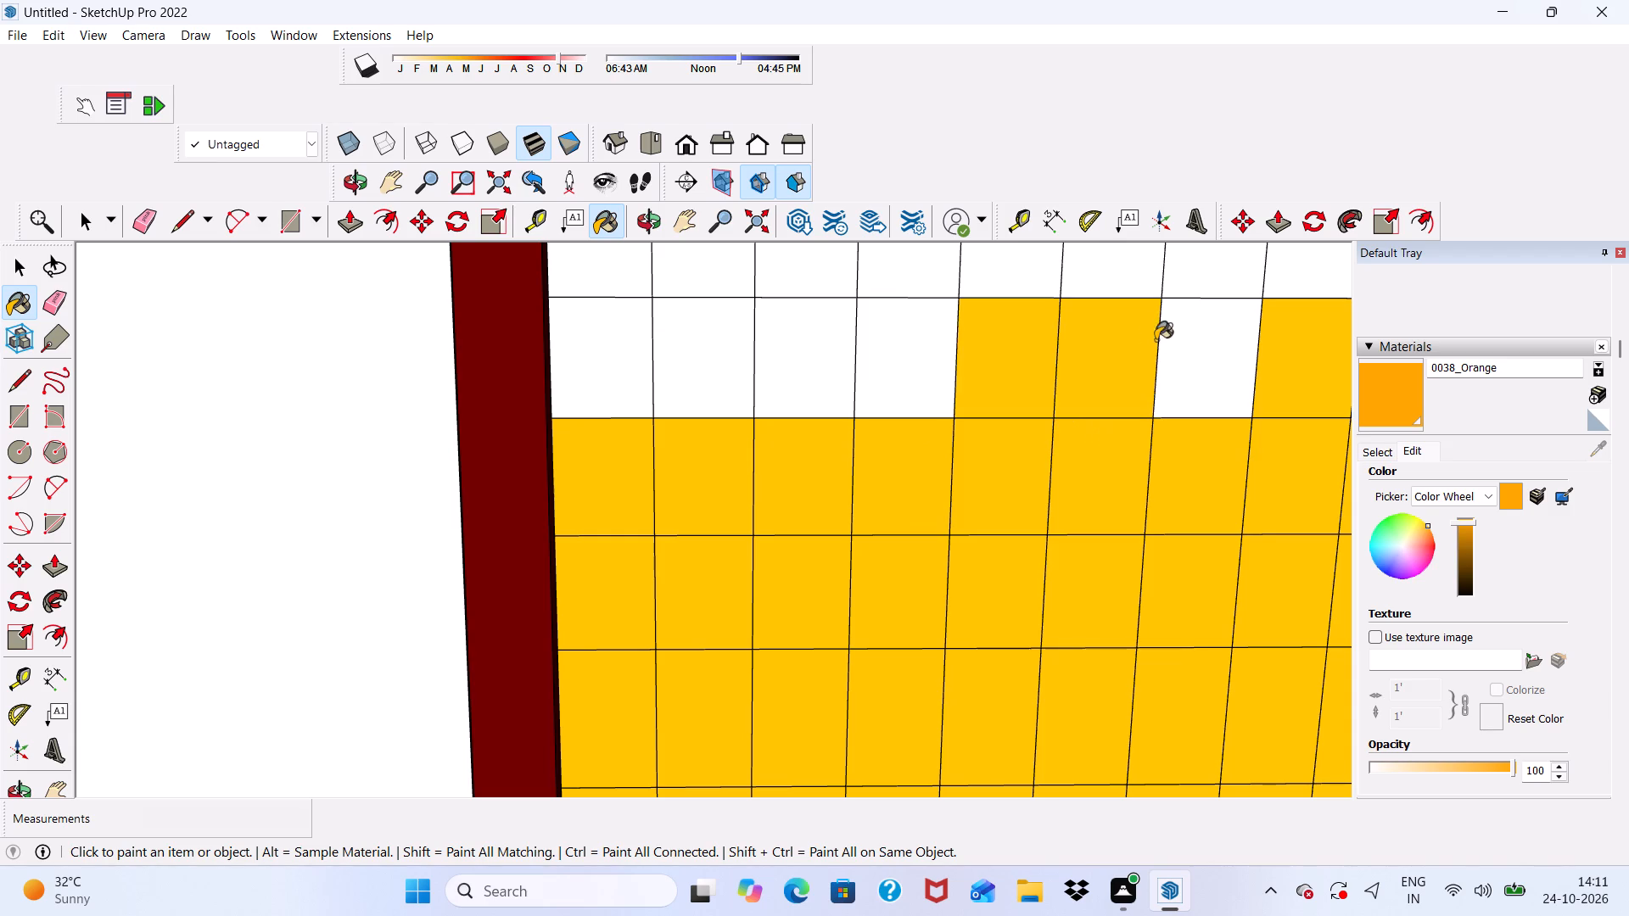
pyautogui.moveTo(1177, 338); pyautogui.dragTo(1188, 342)
pyautogui.click(1198, 297)
pyautogui.scroll(-12, 985, 388)
pyautogui.scroll(6, 1190, 273)
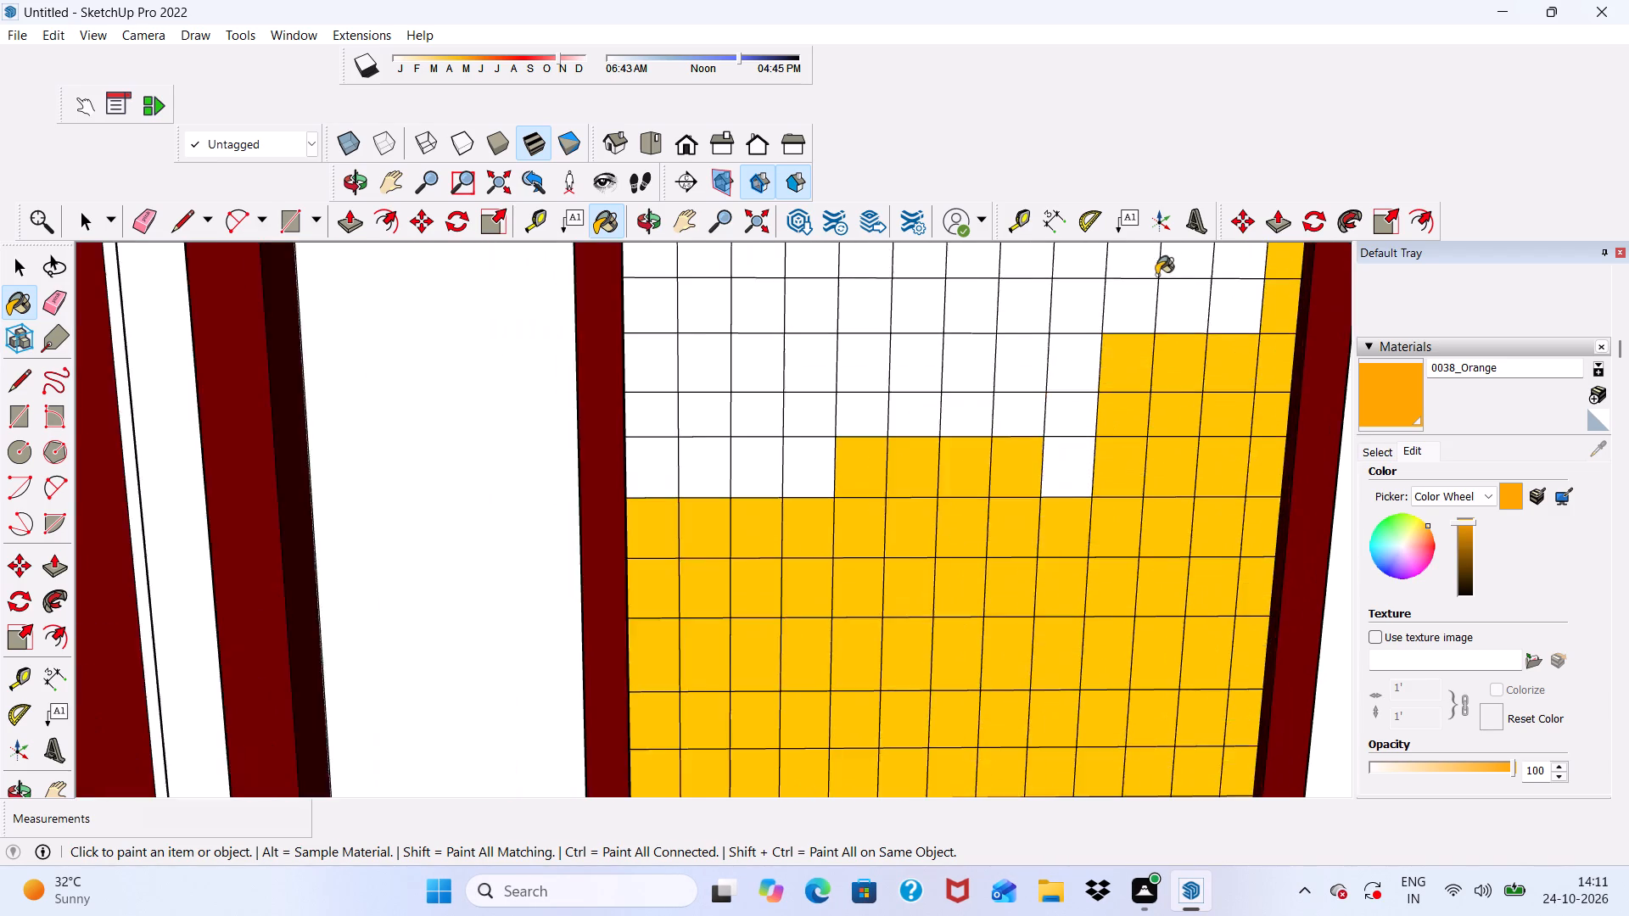
pyautogui.scroll(5, 1156, 275)
pyautogui.click(1105, 358)
pyautogui.moveTo(1092, 424); pyautogui.dragTo(1093, 498)
pyautogui.moveTo(1090, 545); pyautogui.dragTo(1084, 584)
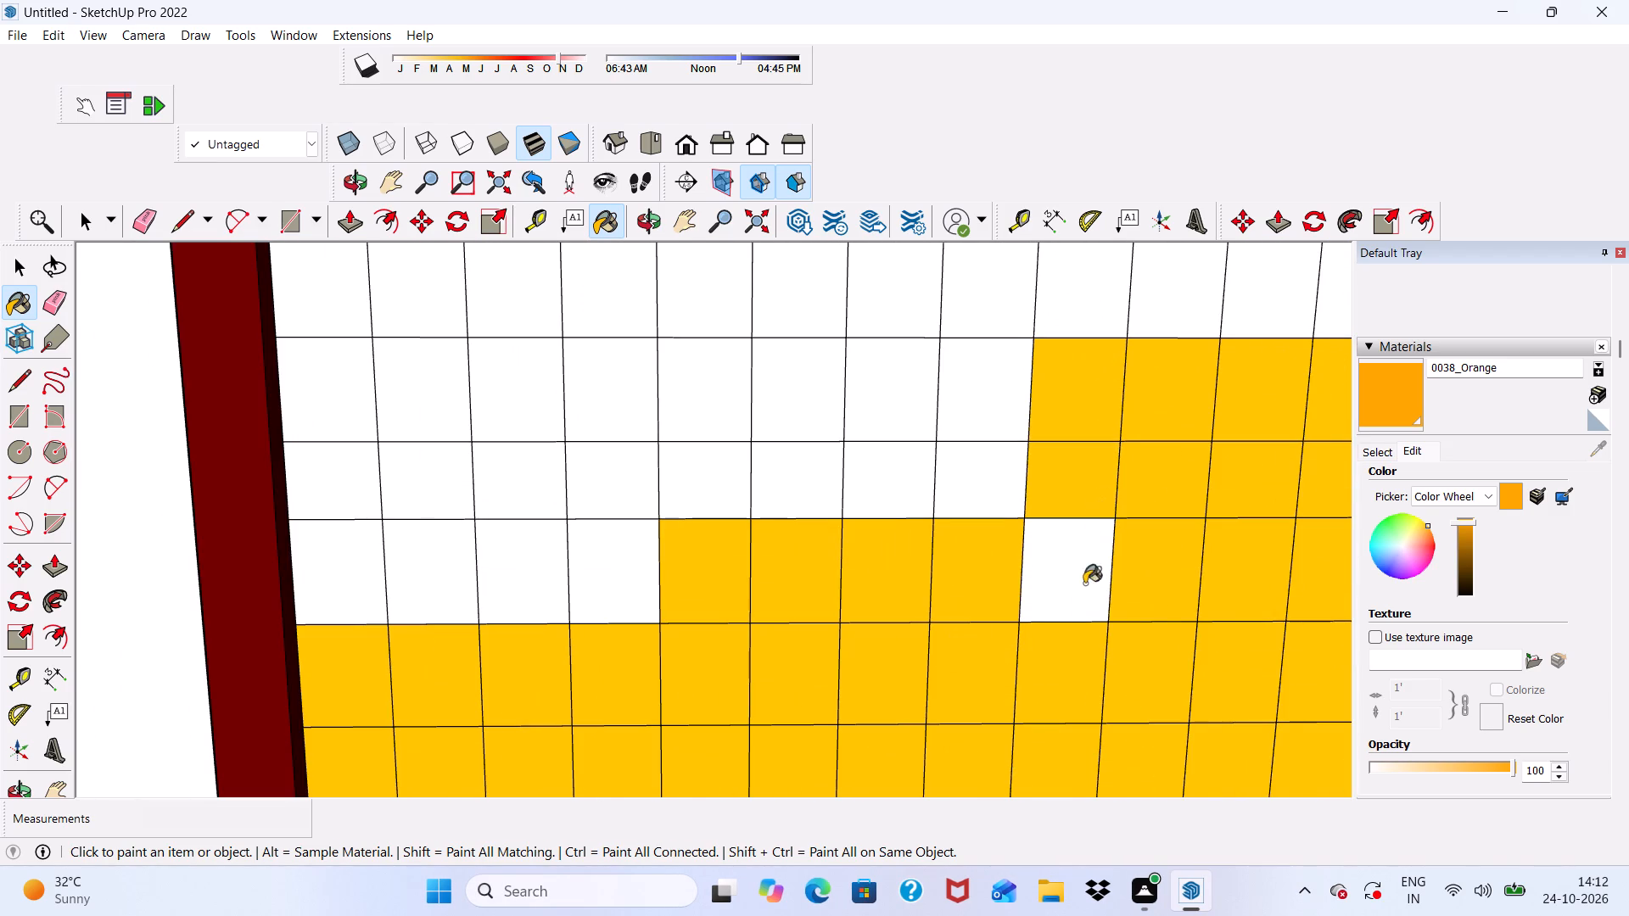
pyautogui.moveTo(1084, 584); pyautogui.dragTo(1080, 614)
# Paint the twenty-fourth to twenty-sixth rows in the grid's sixth to eighth columns with 0038_Orange.
pyautogui.click(972, 327)
pyautogui.moveTo(974, 349); pyautogui.dragTo(979, 374)
pyautogui.moveTo(983, 445); pyautogui.dragTo(994, 492)
pyautogui.click(904, 312)
pyautogui.click(904, 366)
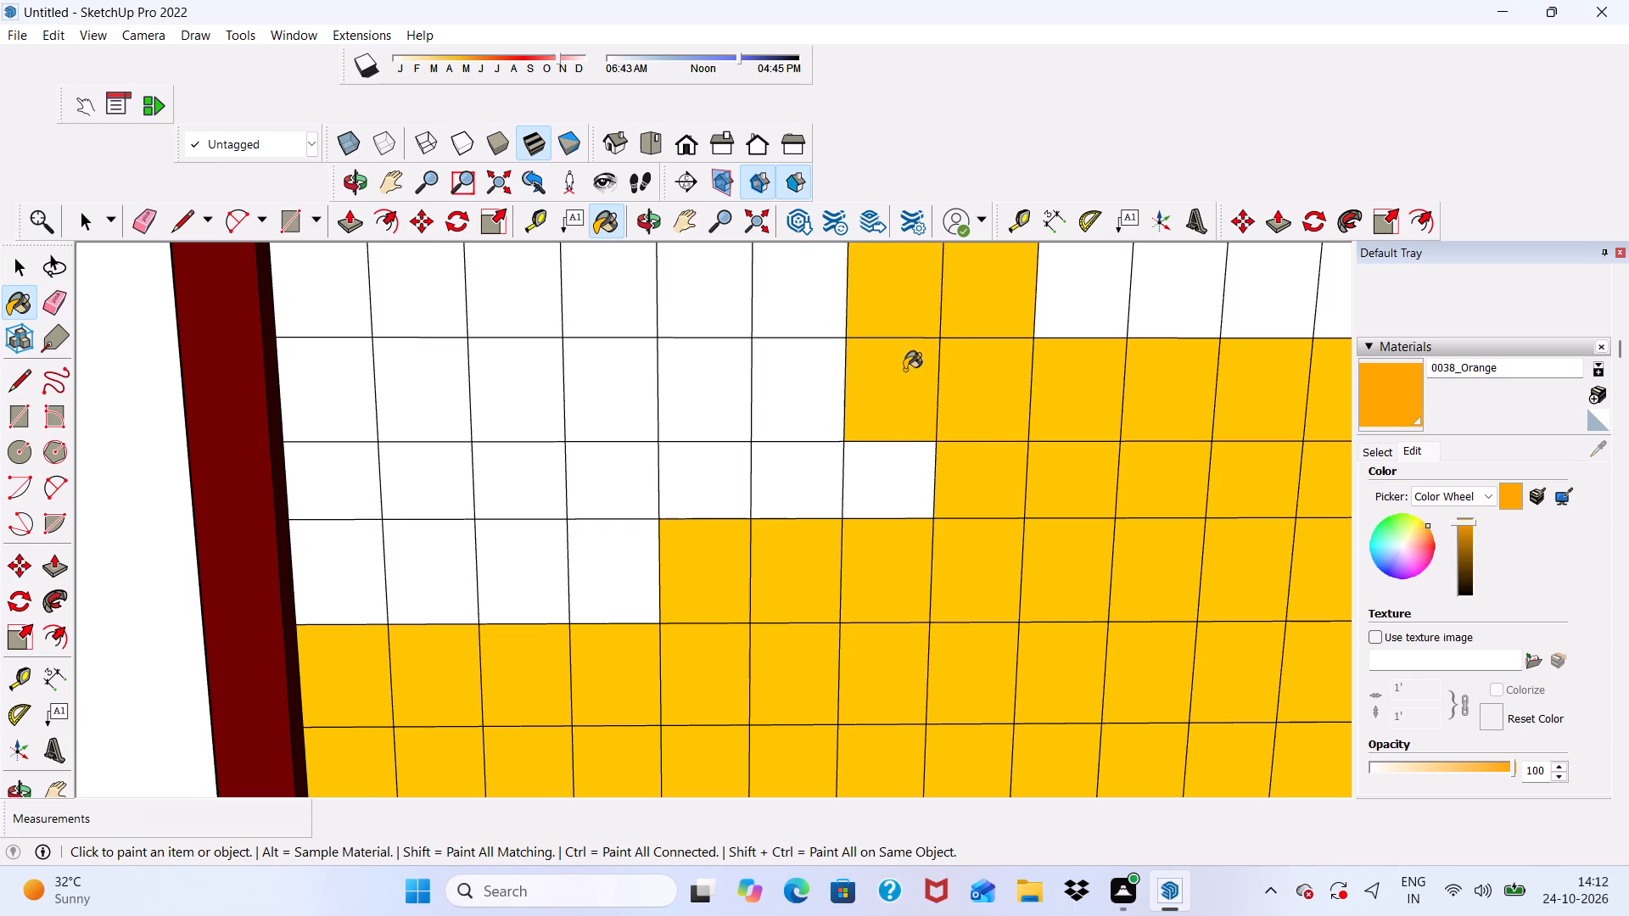
pyautogui.moveTo(904, 456); pyautogui.dragTo(906, 475)
pyautogui.click(779, 283)
pyautogui.moveTo(810, 365); pyautogui.dragTo(815, 411)
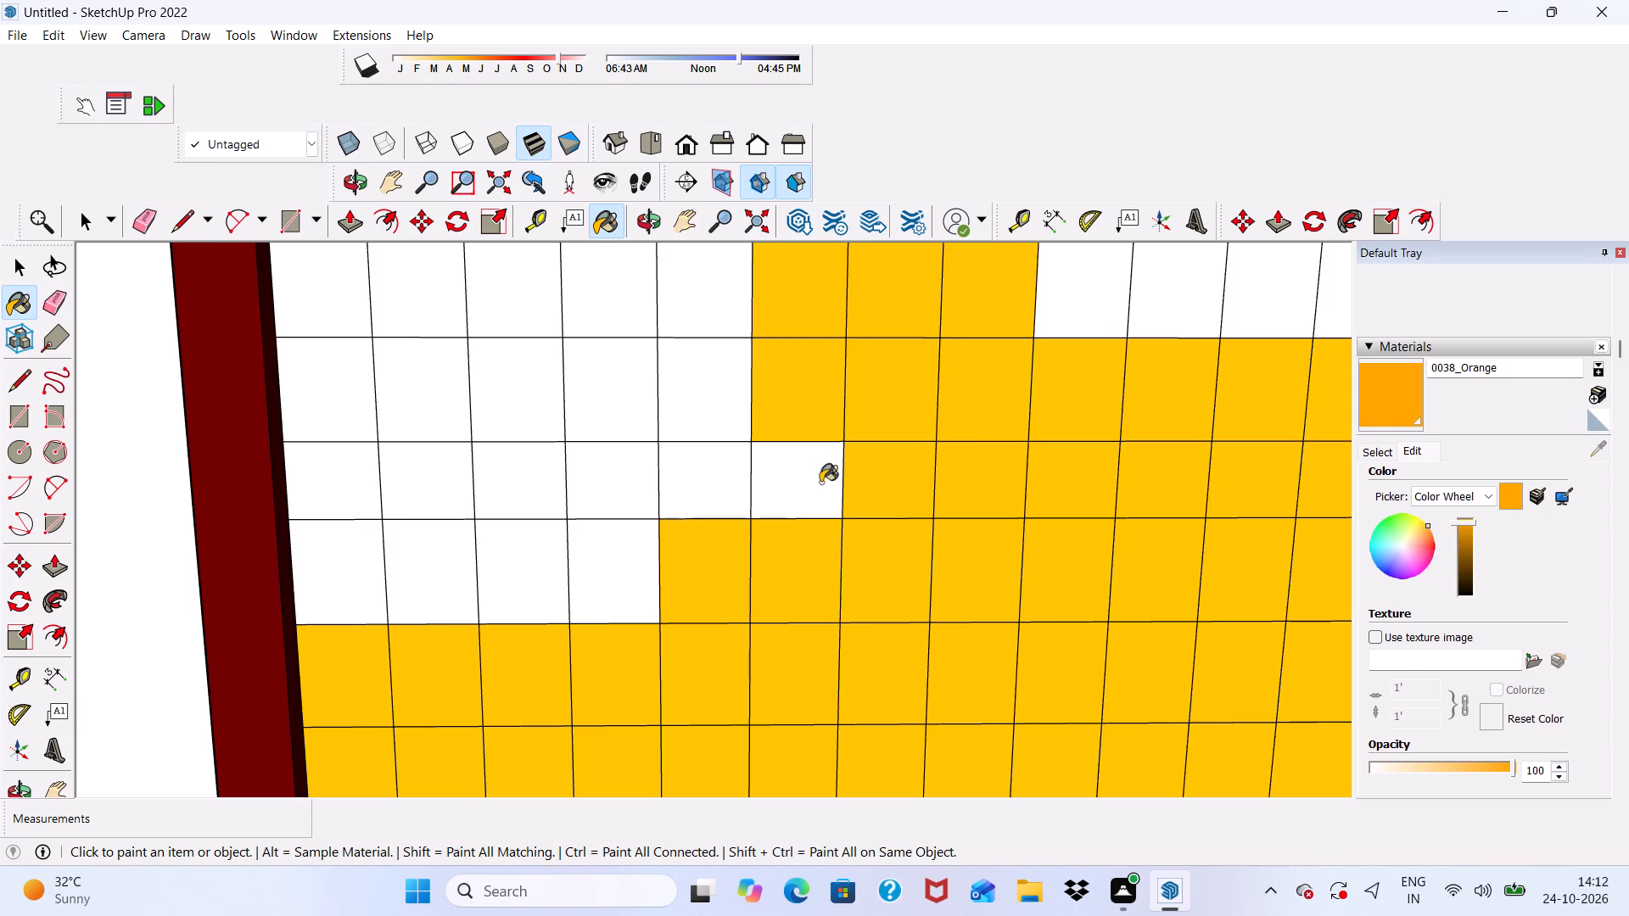
pyautogui.click(821, 489)
# Paint the twenty-third row from the bottom in the grid's first four columns with 0038_Orange.
pyautogui.scroll(-20, 775, 405)
pyautogui.scroll(-3, 775, 405)
pyautogui.moveTo(787, 483); pyautogui.dragTo(778, 299, button='middle')
pyautogui.scroll(7, 780, 265)
pyautogui.scroll(9, 518, 583)
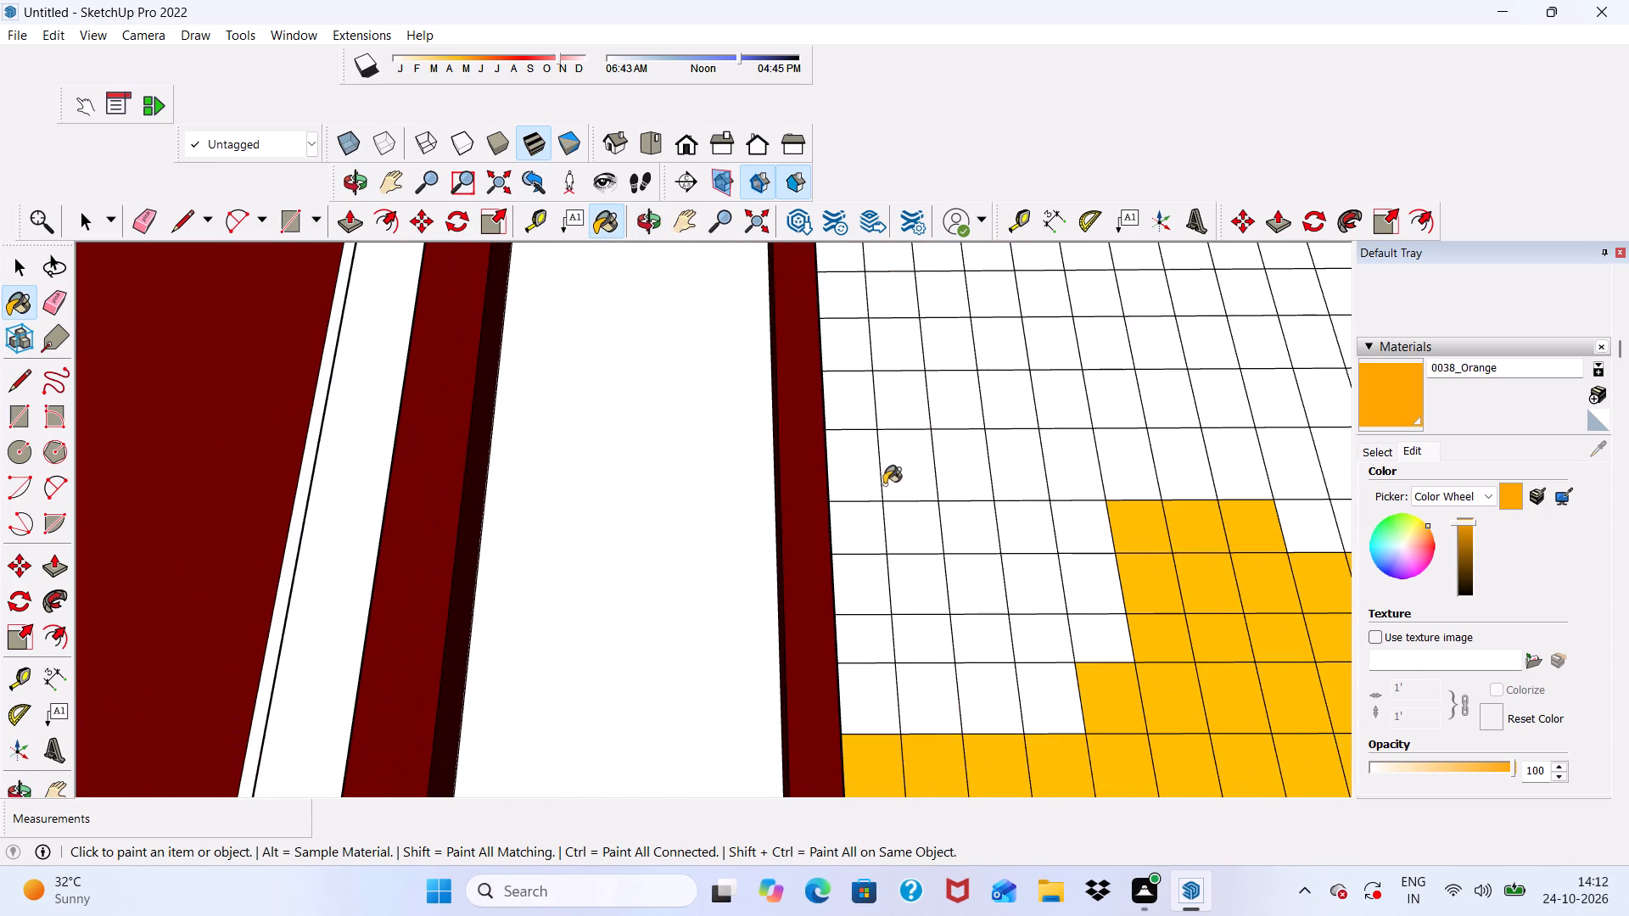
pyautogui.scroll(-6, 849, 466)
pyautogui.scroll(10, 931, 632)
pyautogui.click(817, 556)
pyautogui.click(882, 531)
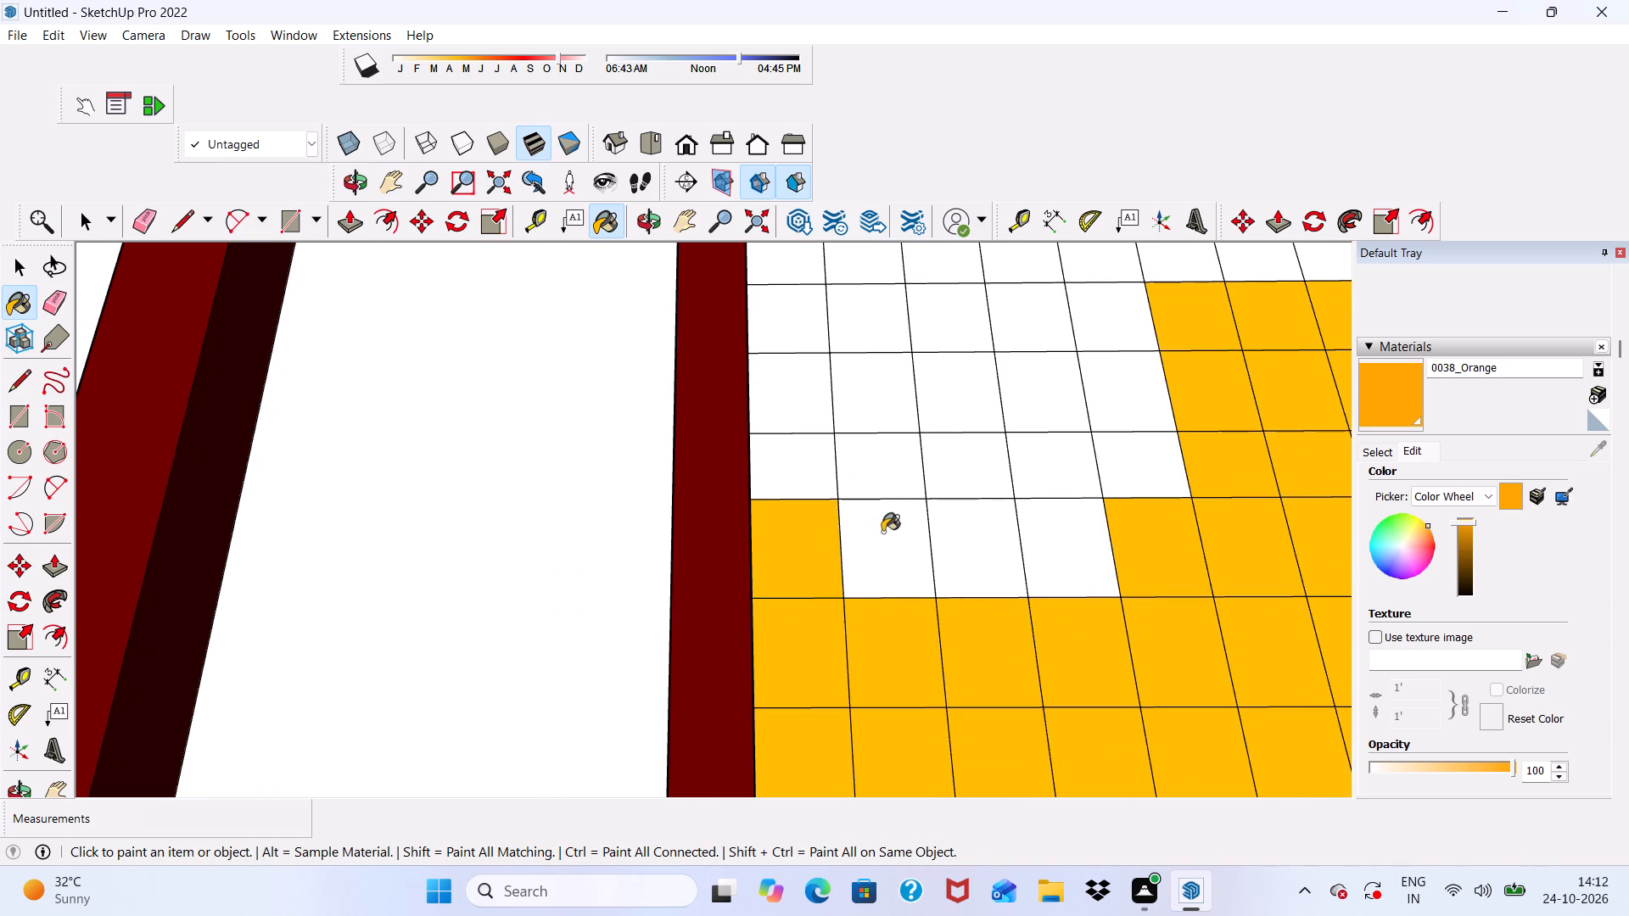
pyautogui.click(964, 532)
pyautogui.click(1053, 540)
# Paint the twenty-fourth and twenty-fifth rows in the grid's first five columns with 0038_Orange.
pyautogui.click(1049, 478)
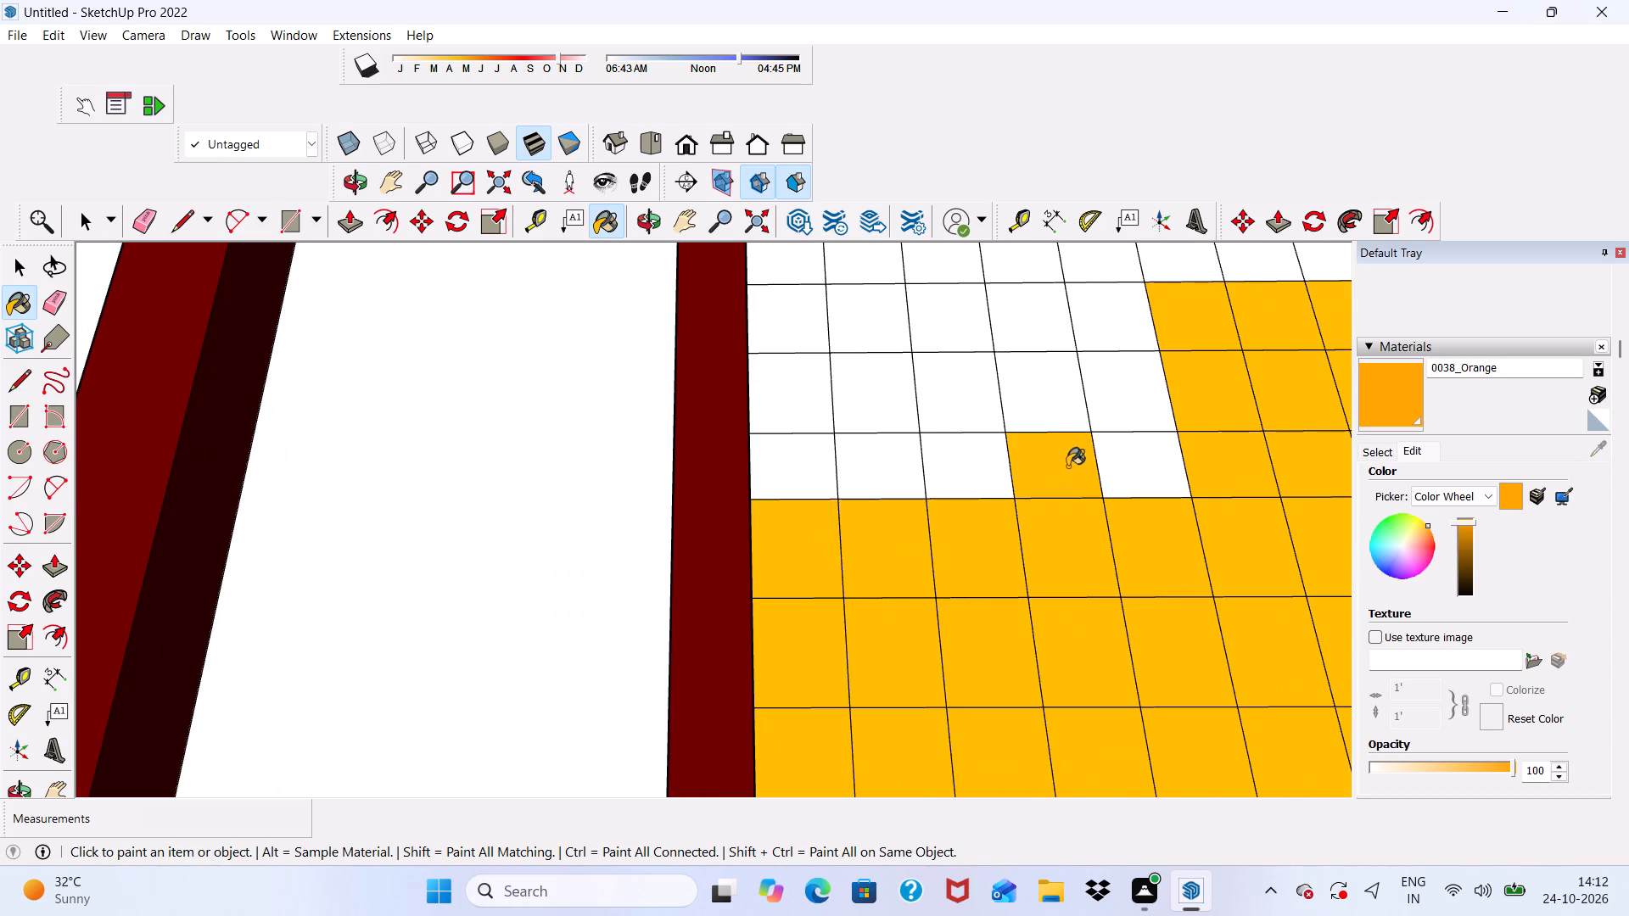
pyautogui.click(1120, 456)
pyautogui.click(1086, 394)
pyautogui.click(1043, 399)
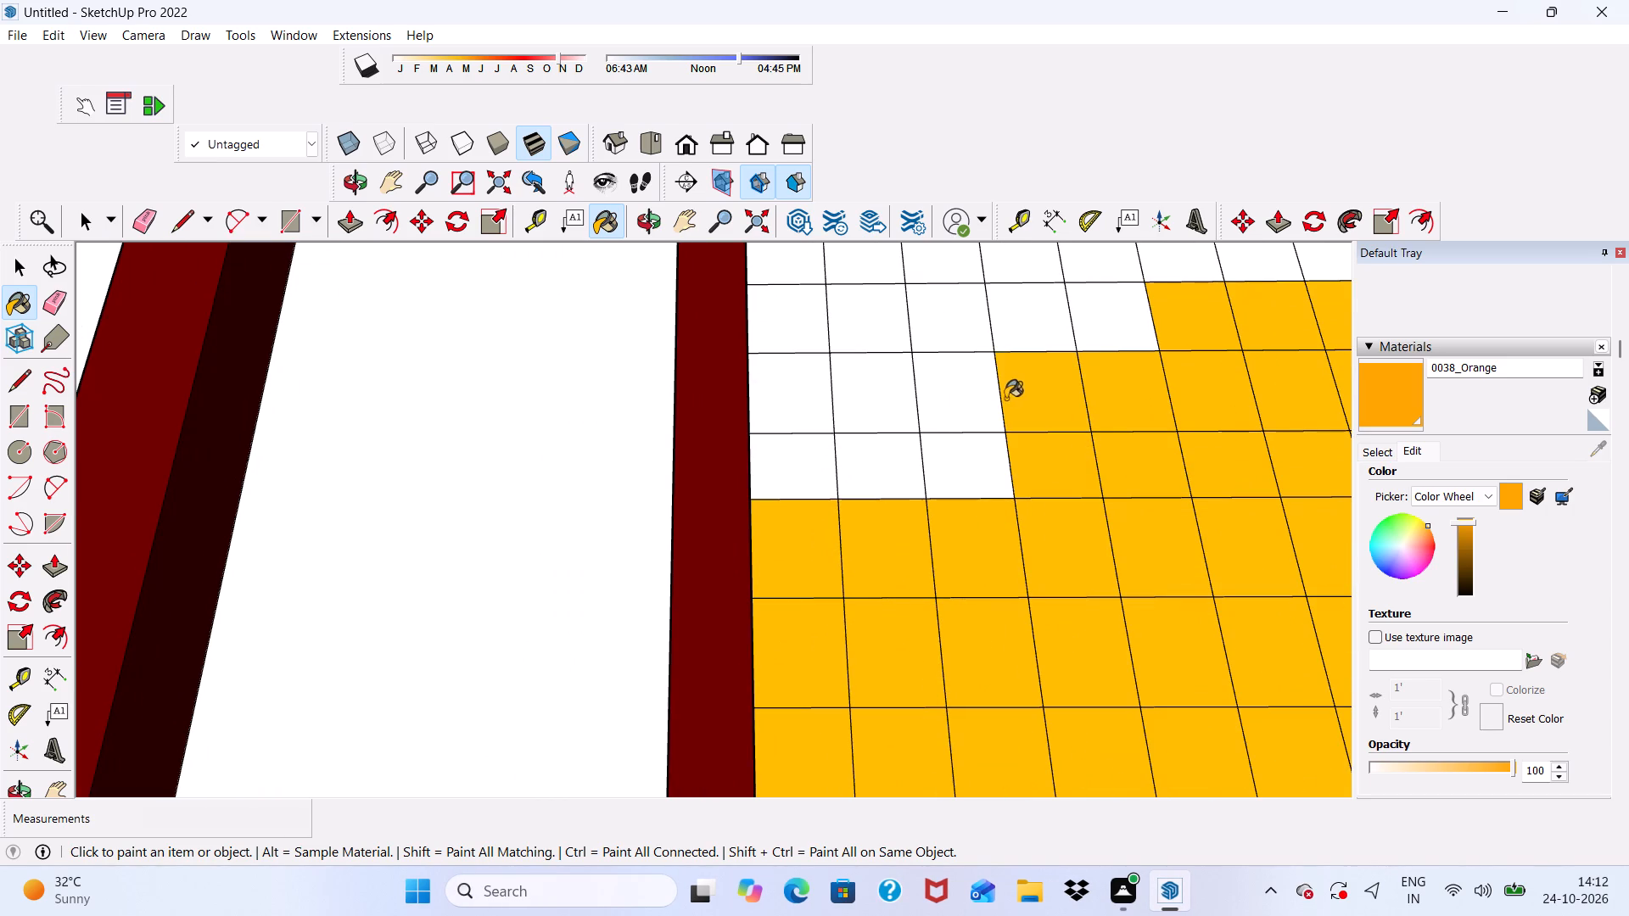
pyautogui.moveTo(949, 406); pyautogui.dragTo(952, 419)
pyautogui.moveTo(964, 461); pyautogui.dragTo(967, 473)
pyautogui.click(904, 407)
pyautogui.click(882, 459)
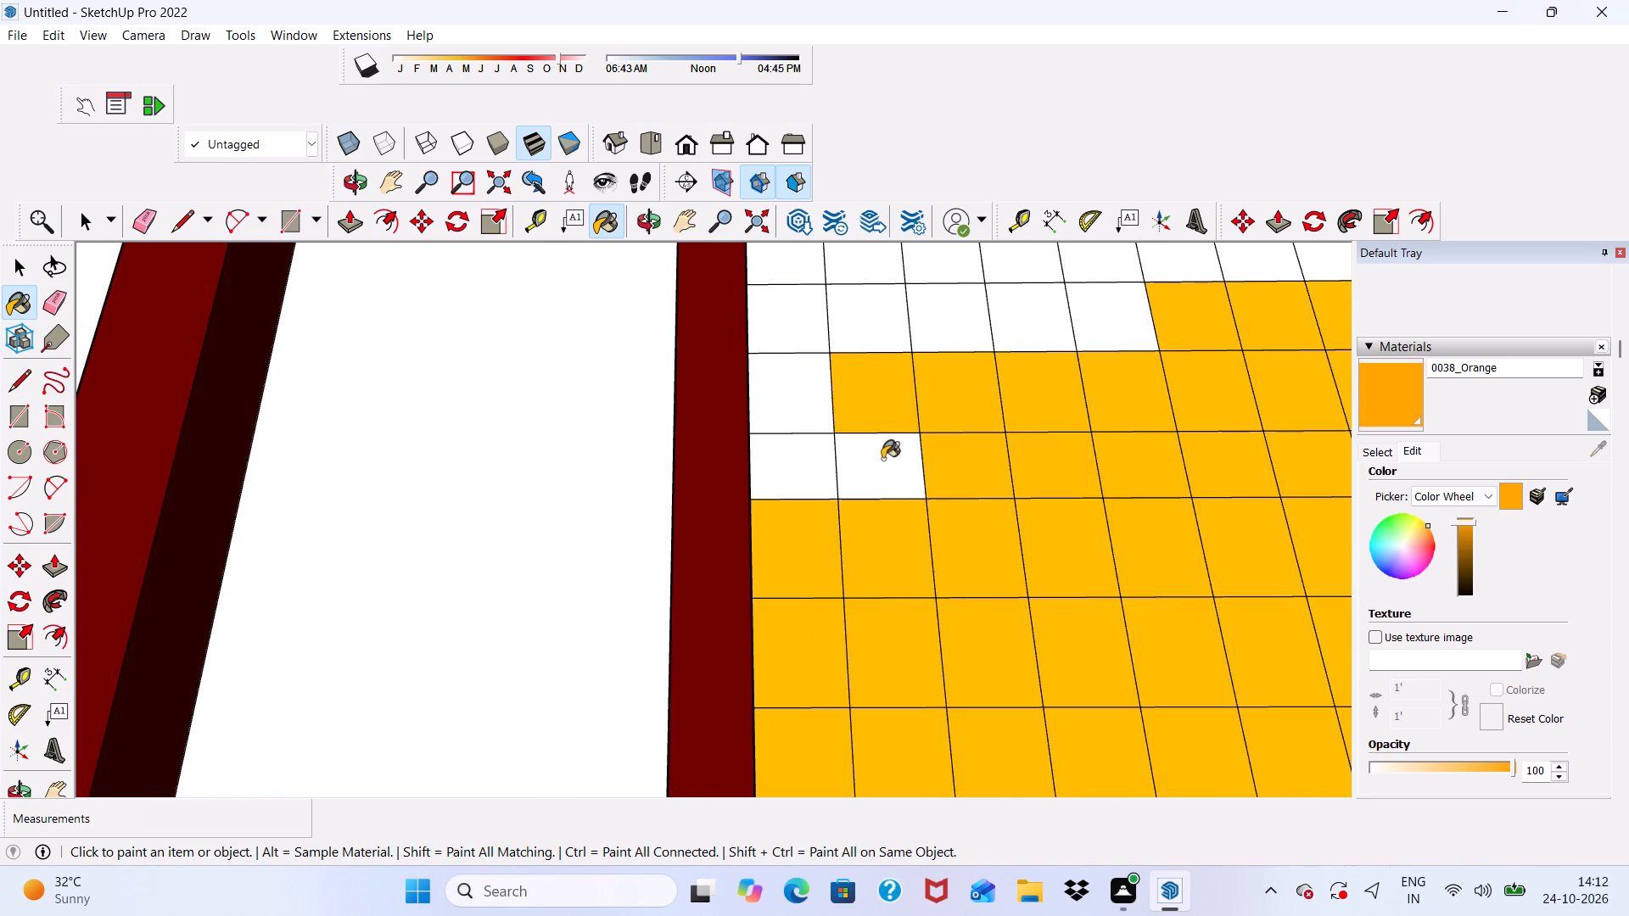
pyautogui.click(778, 387)
pyautogui.click(807, 494)
# Paint the twenty-sixth row from the bottom in the grid's first five columns with 0038_Orange.
pyautogui.click(803, 318)
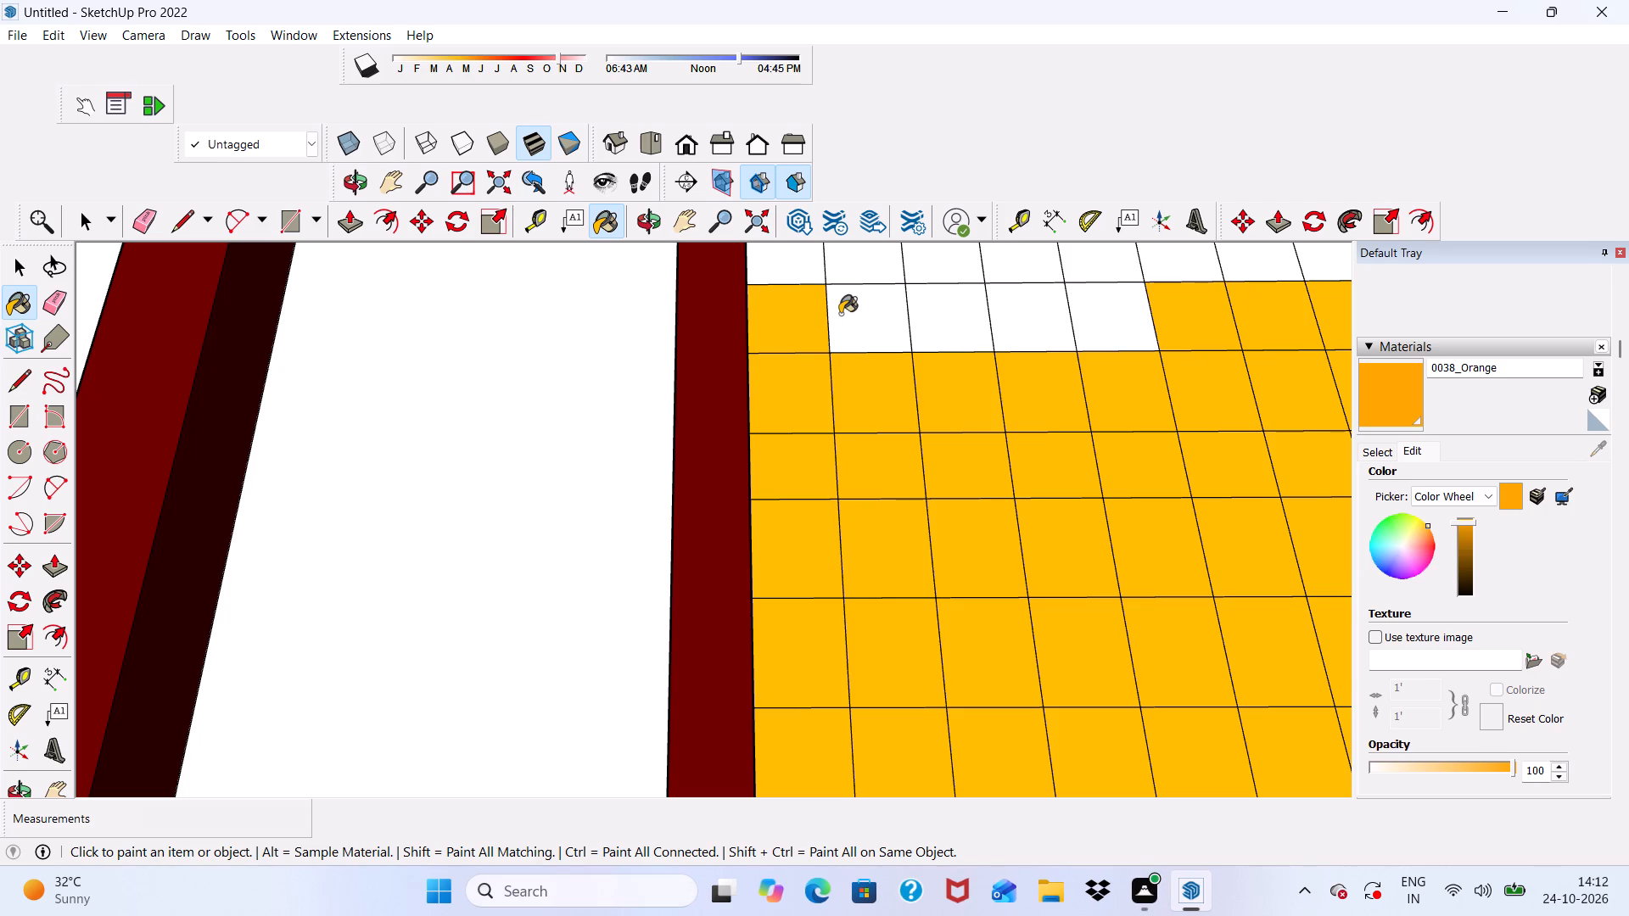
pyautogui.click(848, 311)
pyautogui.click(924, 311)
pyautogui.moveTo(1004, 316); pyautogui.dragTo(1026, 318)
pyautogui.moveTo(1095, 318); pyautogui.dragTo(1106, 322)
# Paint the grid's twelfth column from the twenty-sixth to the thirty-fourth row with 0038_Orange.
pyautogui.scroll(-6, 919, 386)
pyautogui.scroll(-15, 628, 412)
pyautogui.scroll(16, 860, 308)
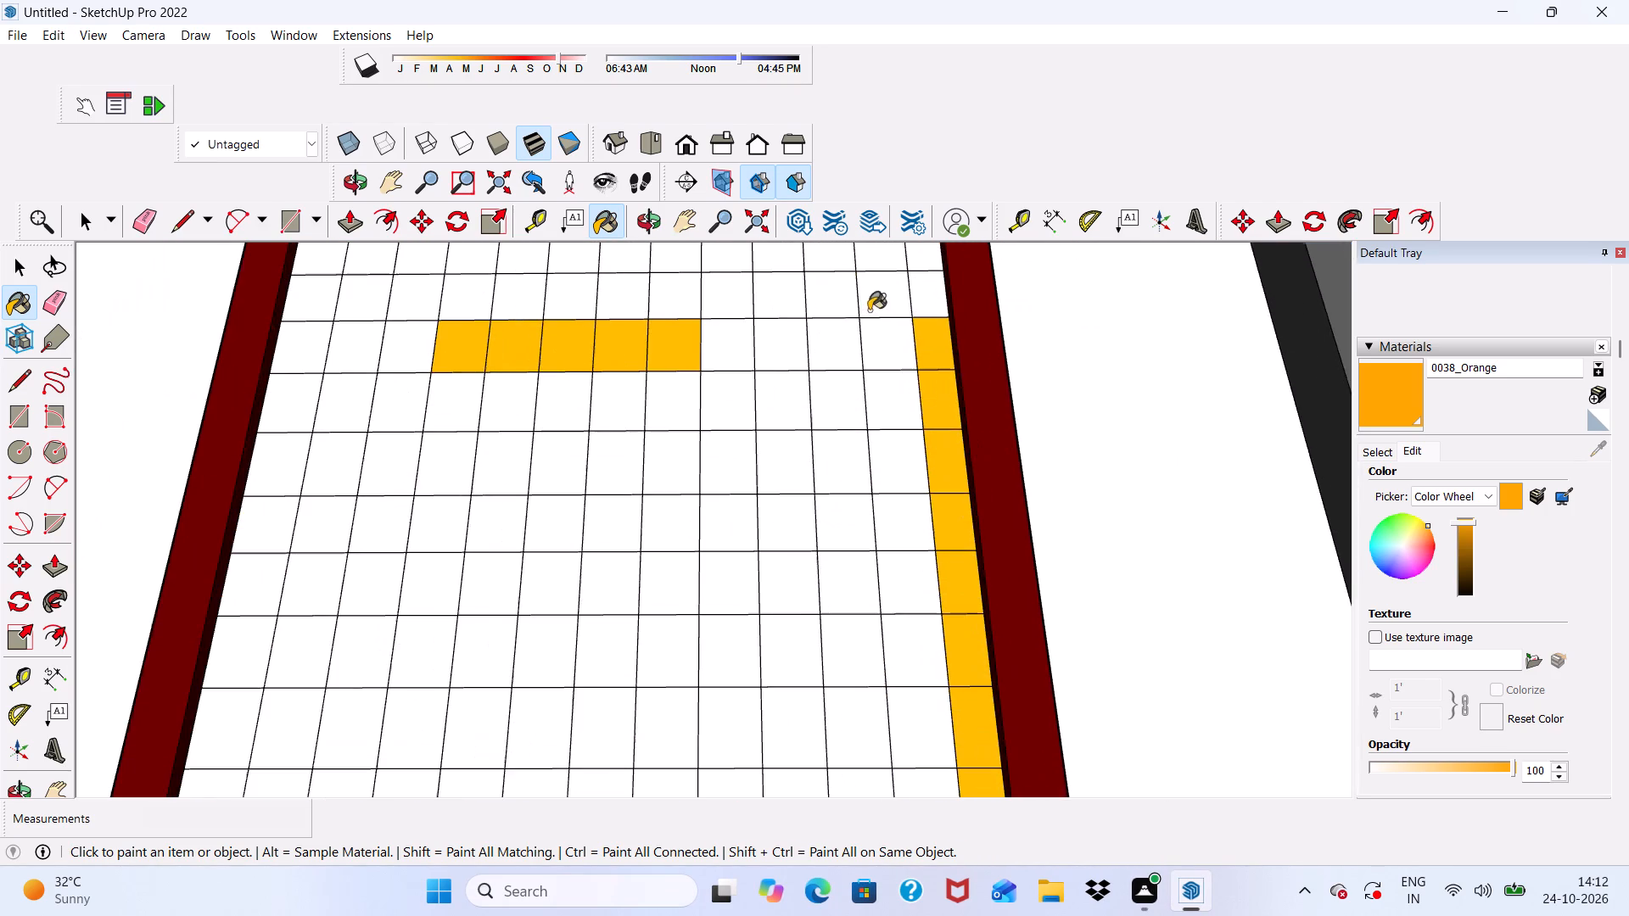
pyautogui.scroll(1, 869, 310)
pyautogui.click(874, 338)
pyautogui.moveTo(893, 382); pyautogui.dragTo(895, 391)
pyautogui.click(902, 486)
pyautogui.scroll(-9, 898, 310)
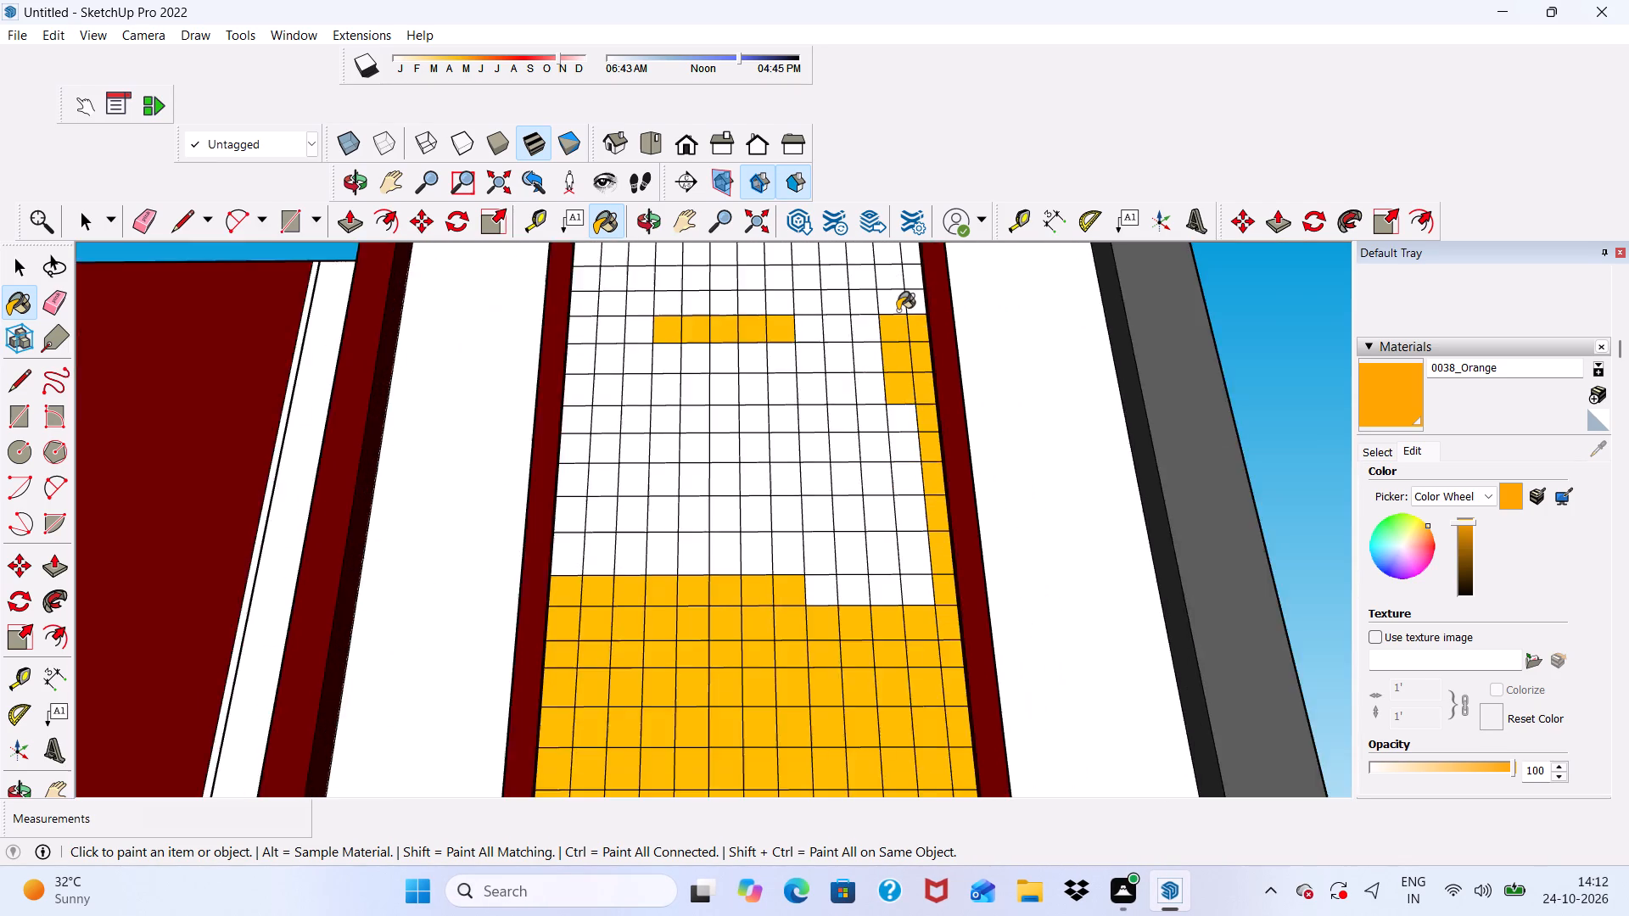
pyautogui.scroll(-6, 898, 310)
pyautogui.scroll(13, 903, 409)
pyautogui.click(893, 353)
pyautogui.click(904, 398)
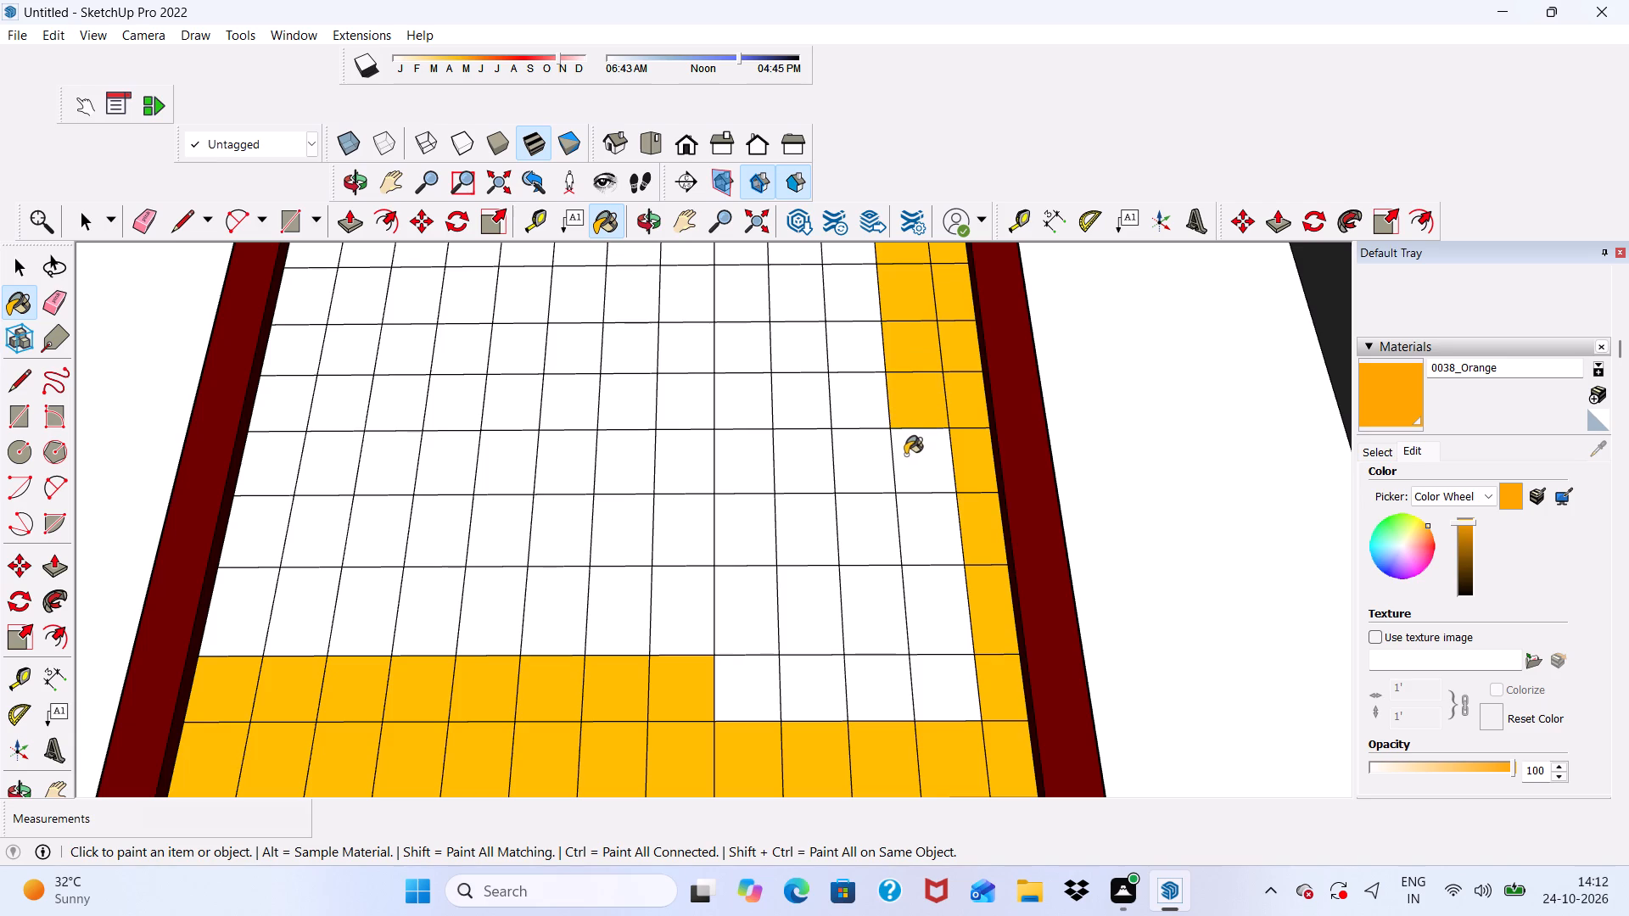
pyautogui.moveTo(905, 455); pyautogui.dragTo(908, 463)
pyautogui.moveTo(914, 516); pyautogui.dragTo(920, 537)
pyautogui.moveTo(938, 589); pyautogui.dragTo(943, 603)
pyautogui.click(948, 683)
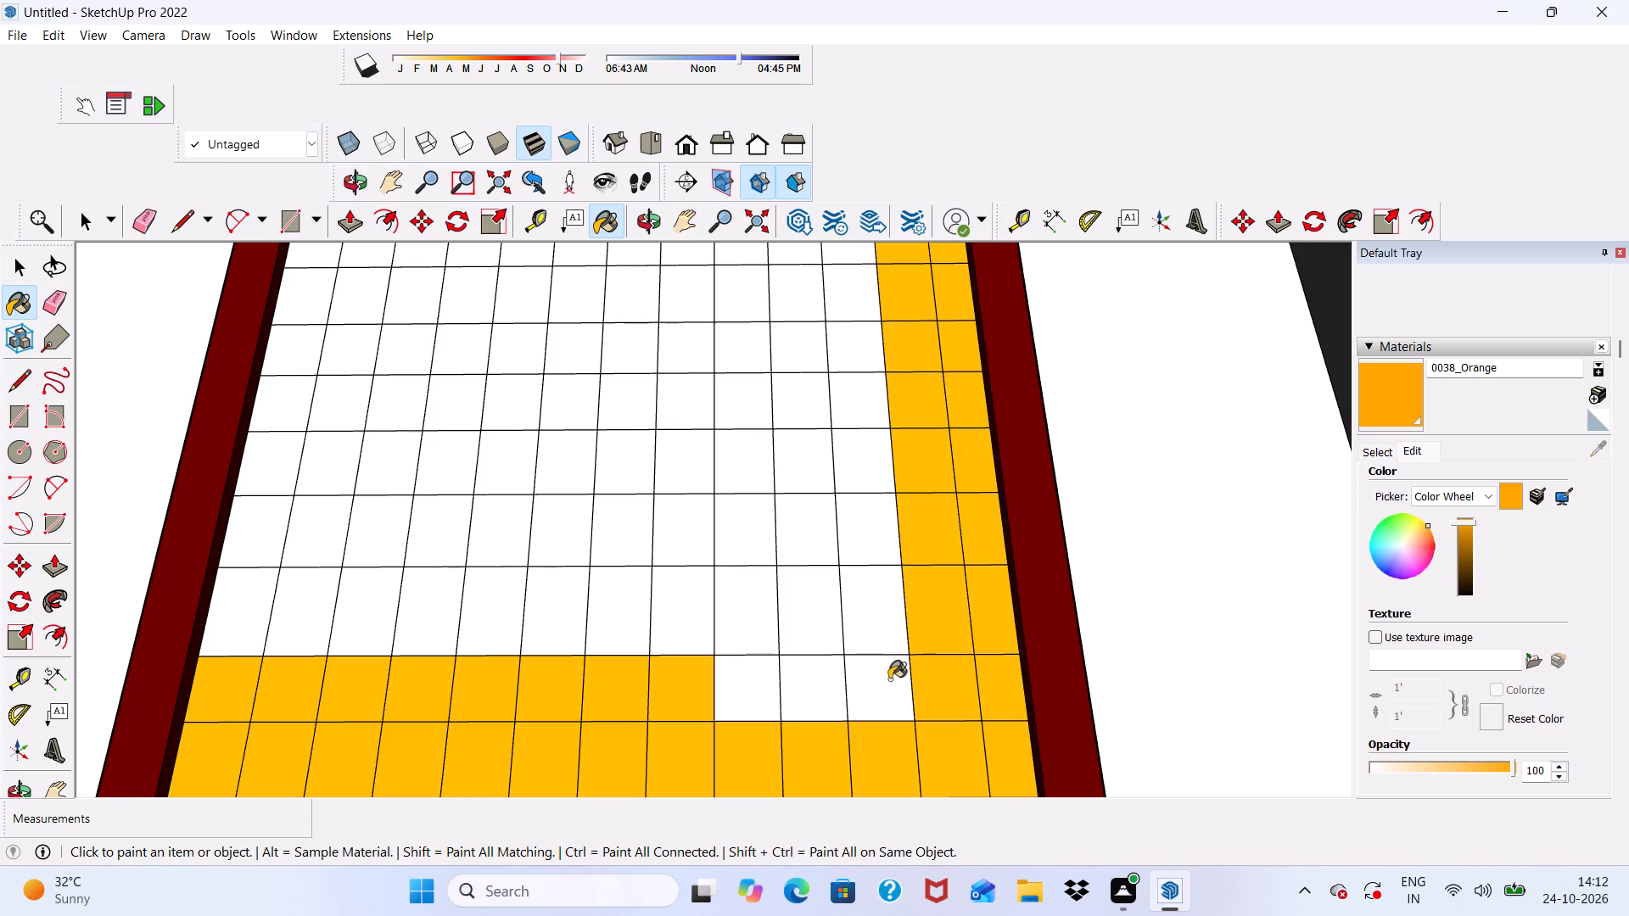
# Paint the twenty-sixth row's white cells in the grid's ninth to eleventh columns with 0038_Orange.
pyautogui.click(889, 679)
pyautogui.moveTo(848, 690); pyautogui.dragTo(813, 695)
pyautogui.click(741, 692)
# Paint the twenty-eighth row's eighth to eleventh cells and the eleventh column's cells in rows twenty-nine to thirty-three with 0038_Orange.
pyautogui.click(698, 556)
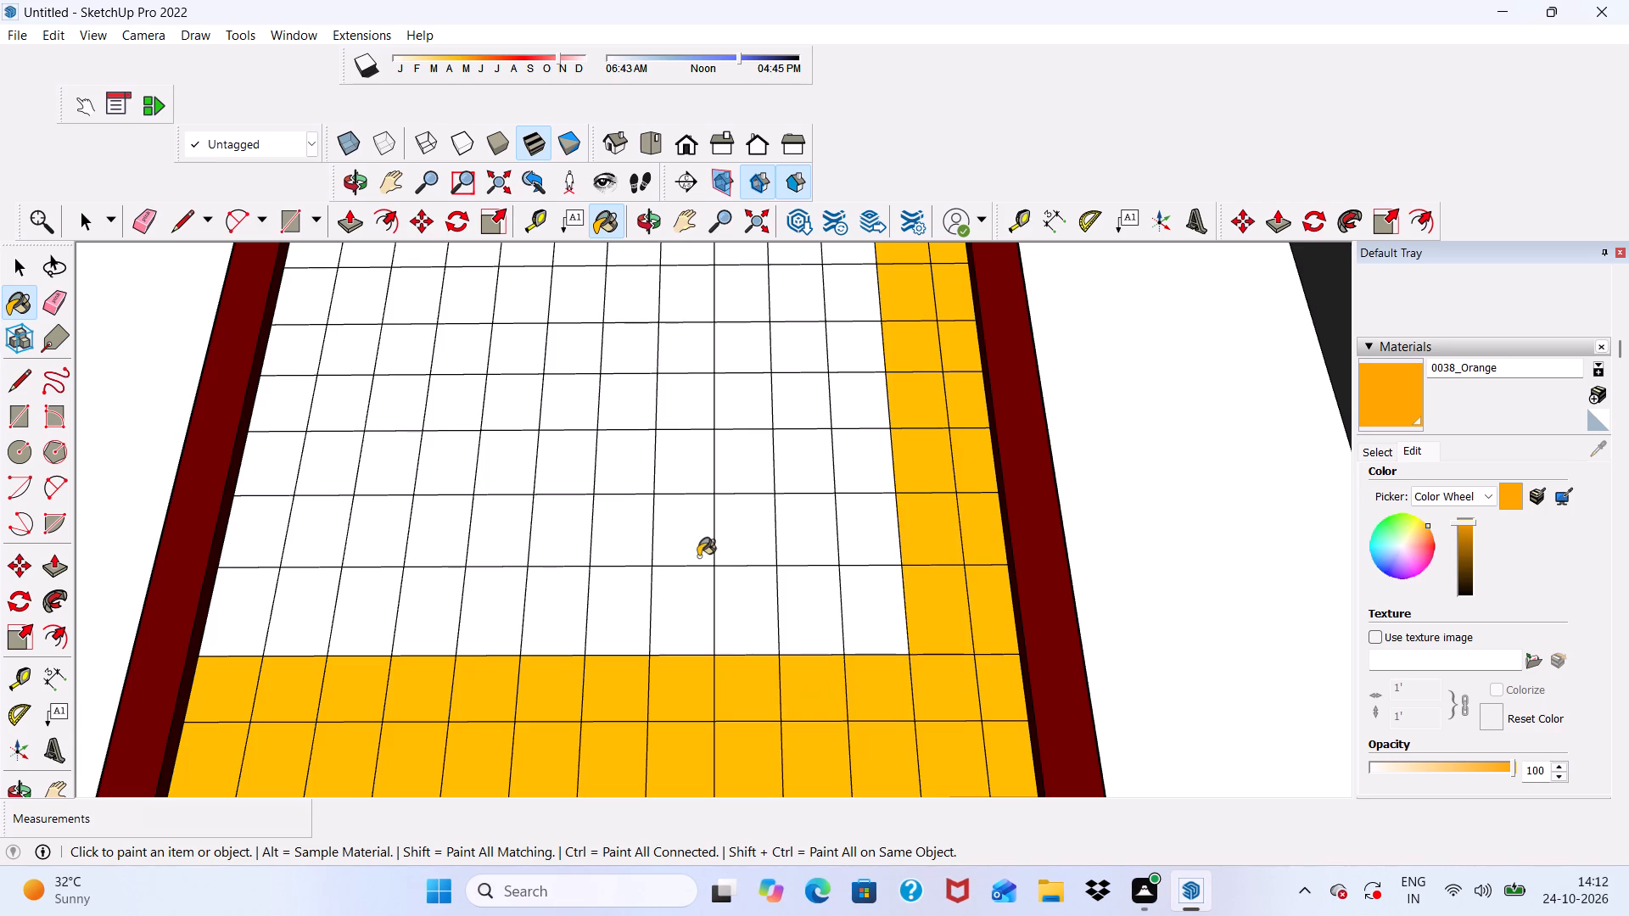
pyautogui.click(754, 516)
pyautogui.click(819, 519)
pyautogui.click(866, 517)
pyautogui.click(856, 467)
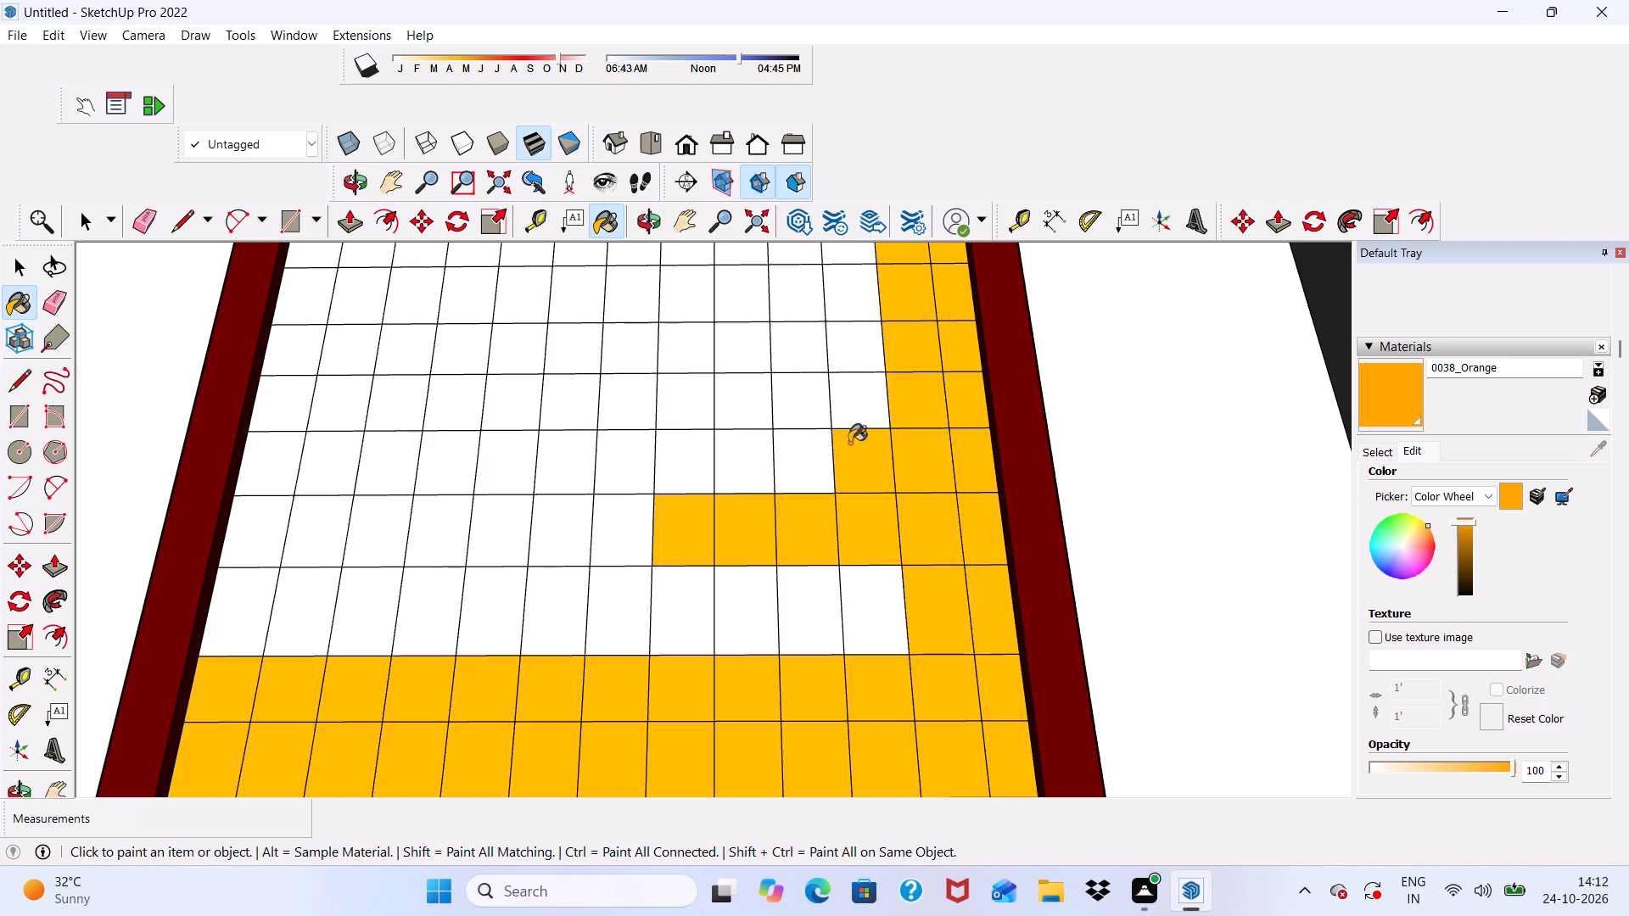
pyautogui.click(835, 392)
pyautogui.click(833, 329)
pyautogui.click(833, 256)
pyautogui.moveTo(843, 299); pyautogui.dragTo(846, 306)
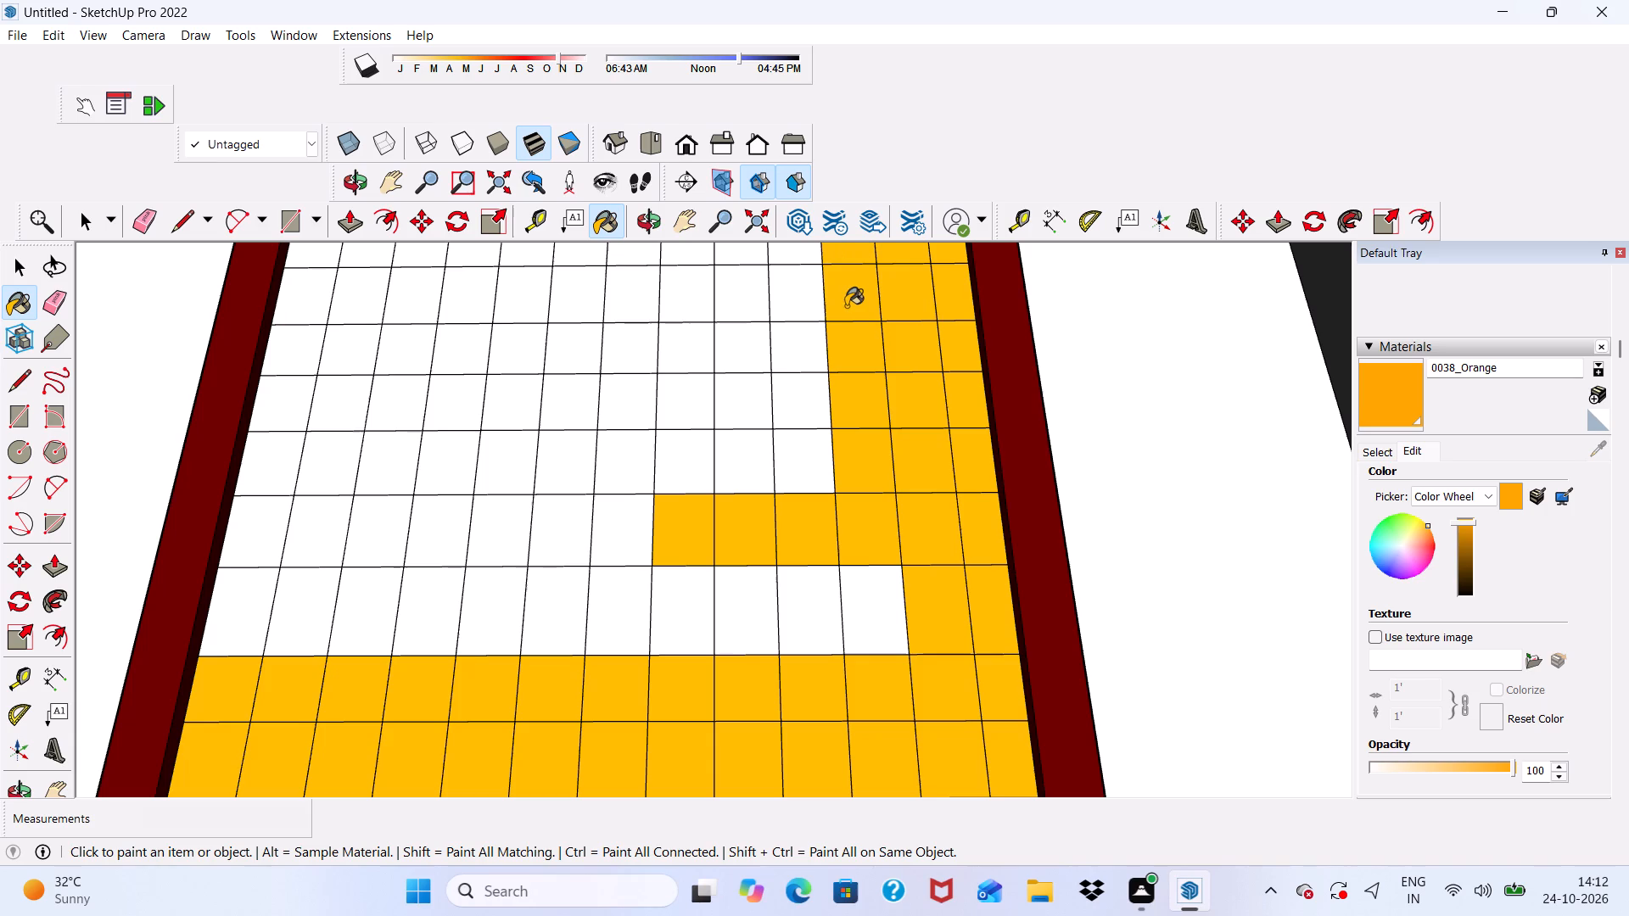
# Paint the twenty-seventh row's white cells in the grid's eighth to eleventh columns with 0038_Orange.
pyautogui.click(853, 611)
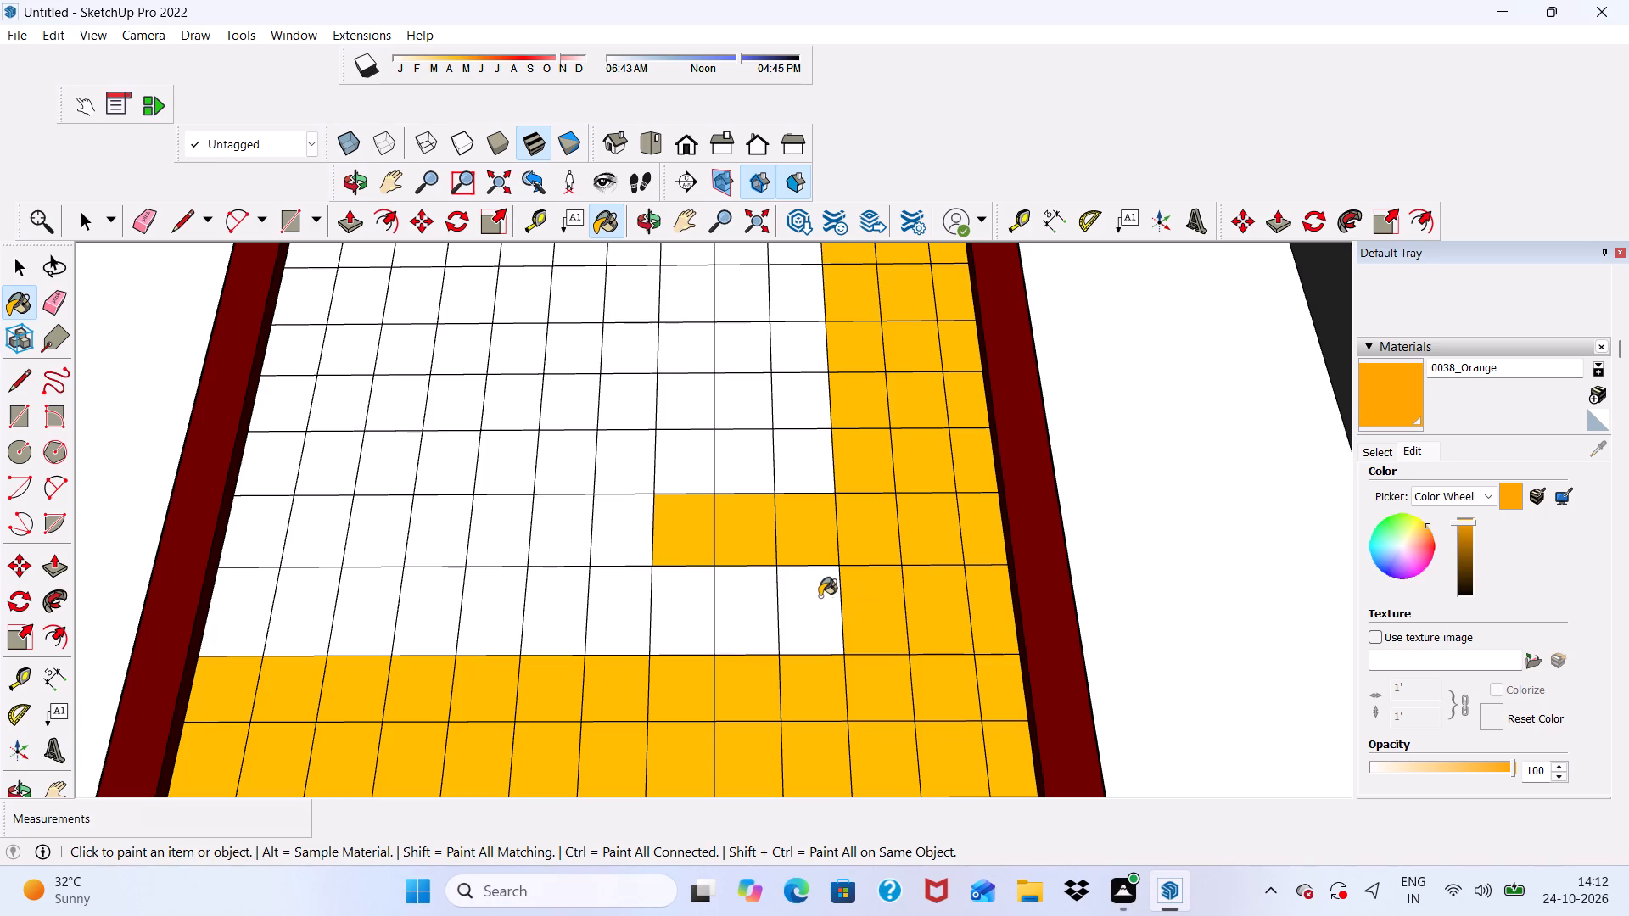
pyautogui.click(819, 594)
pyautogui.click(770, 612)
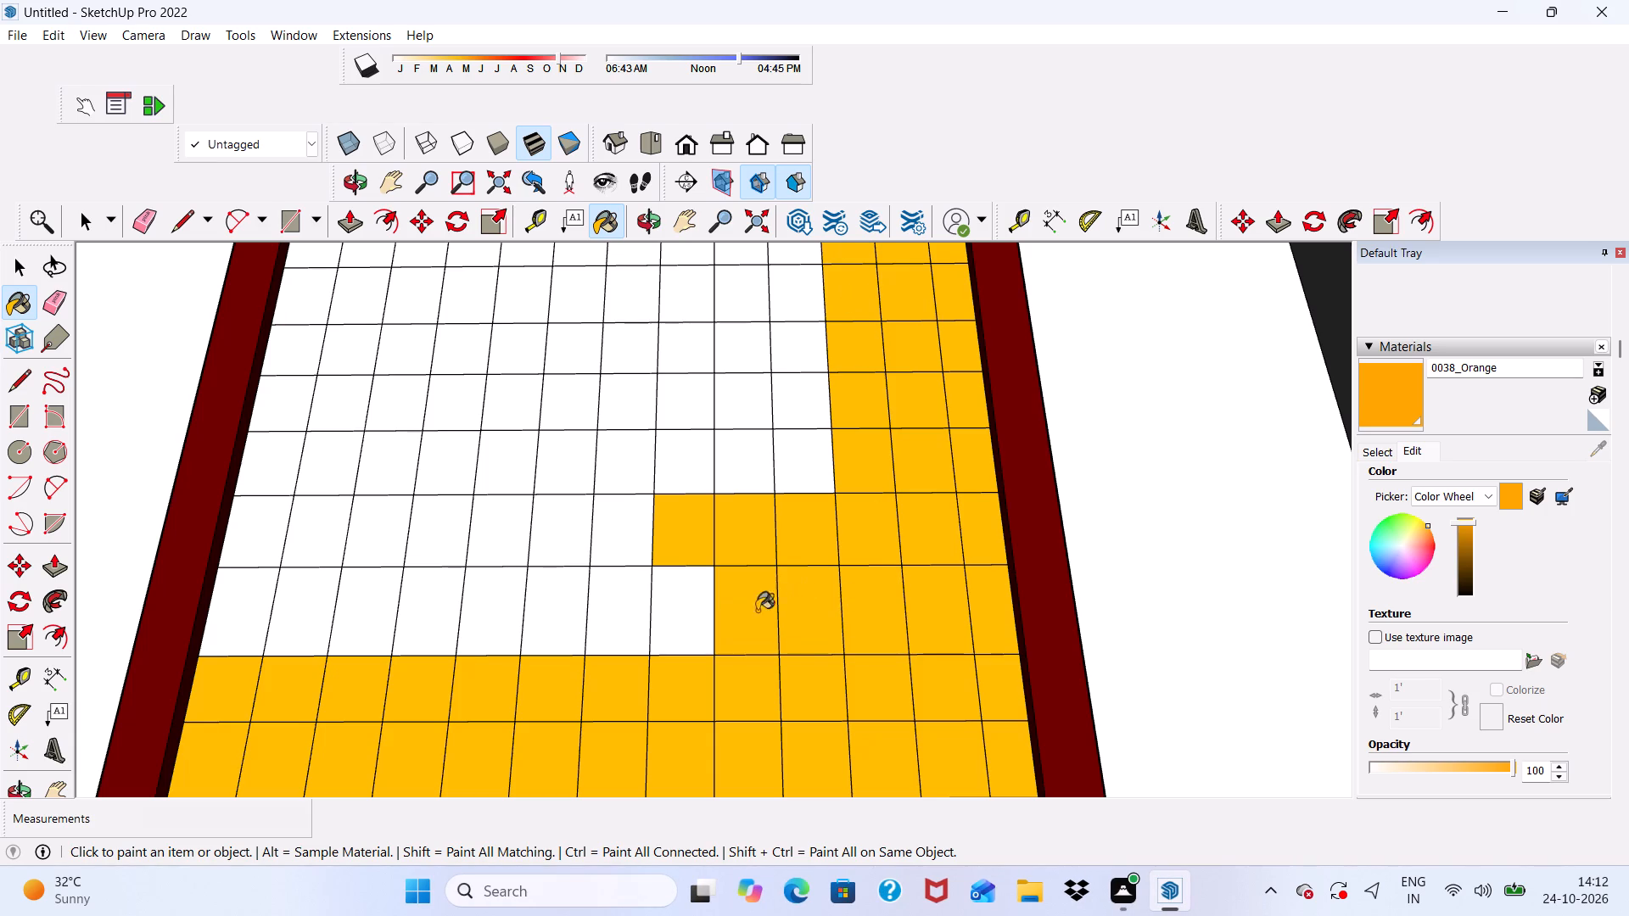
pyautogui.click(676, 614)
# Paint the twenty-ninth to thirty-second rows in the grid's eighth to tenth columns with 0038_Orange.
pyautogui.scroll(-1, 632, 572)
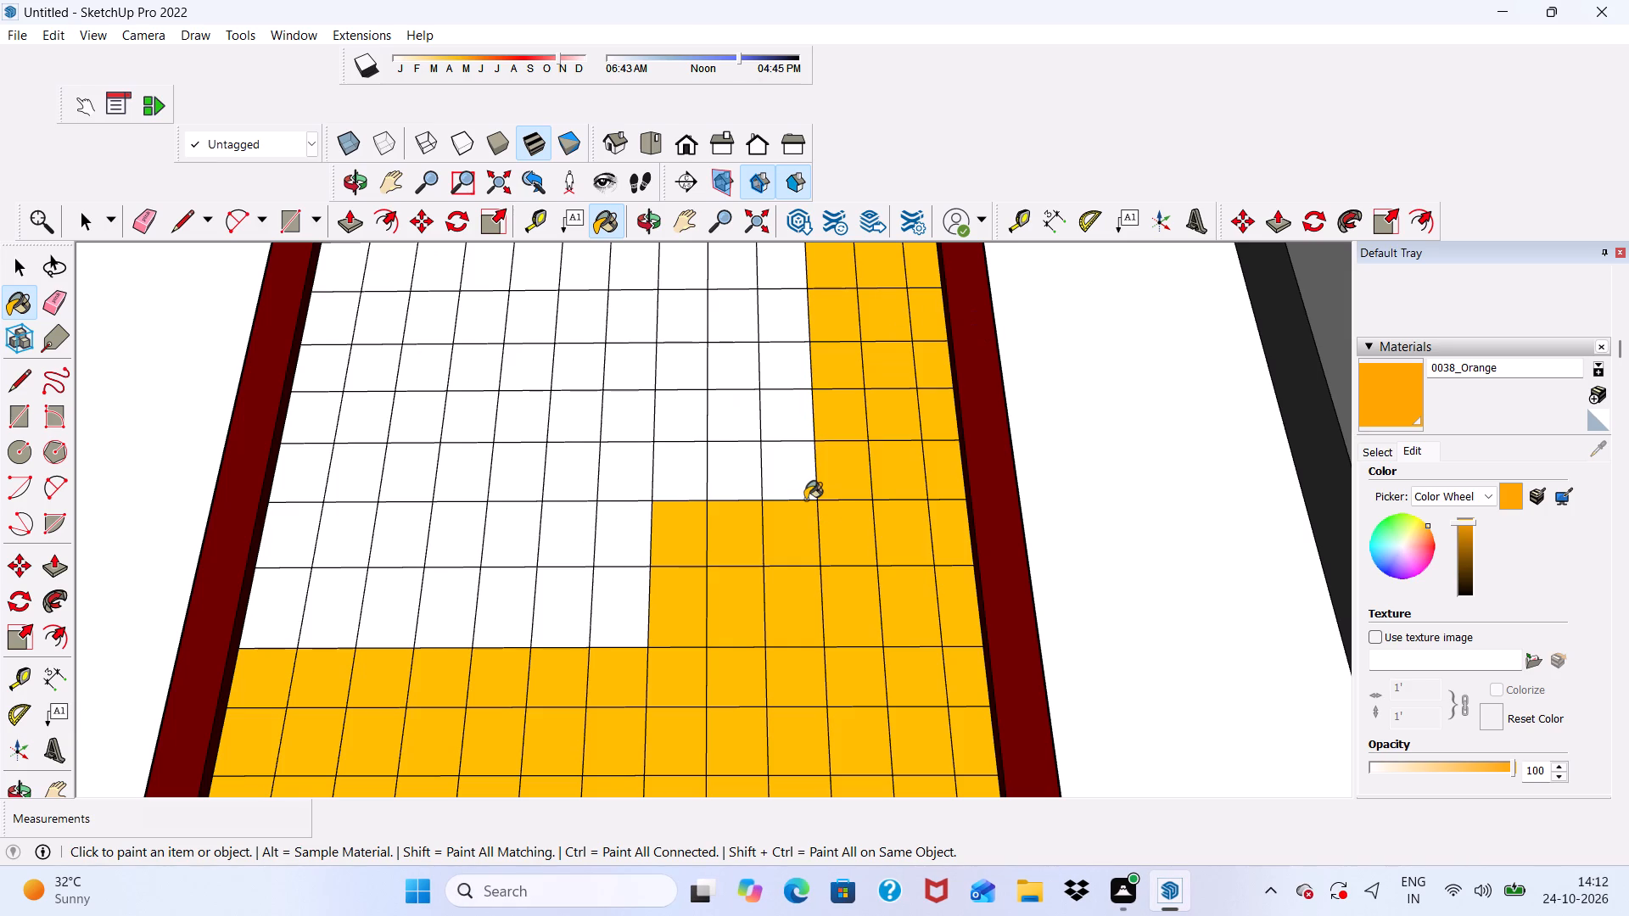
pyautogui.click(792, 478)
pyautogui.click(799, 411)
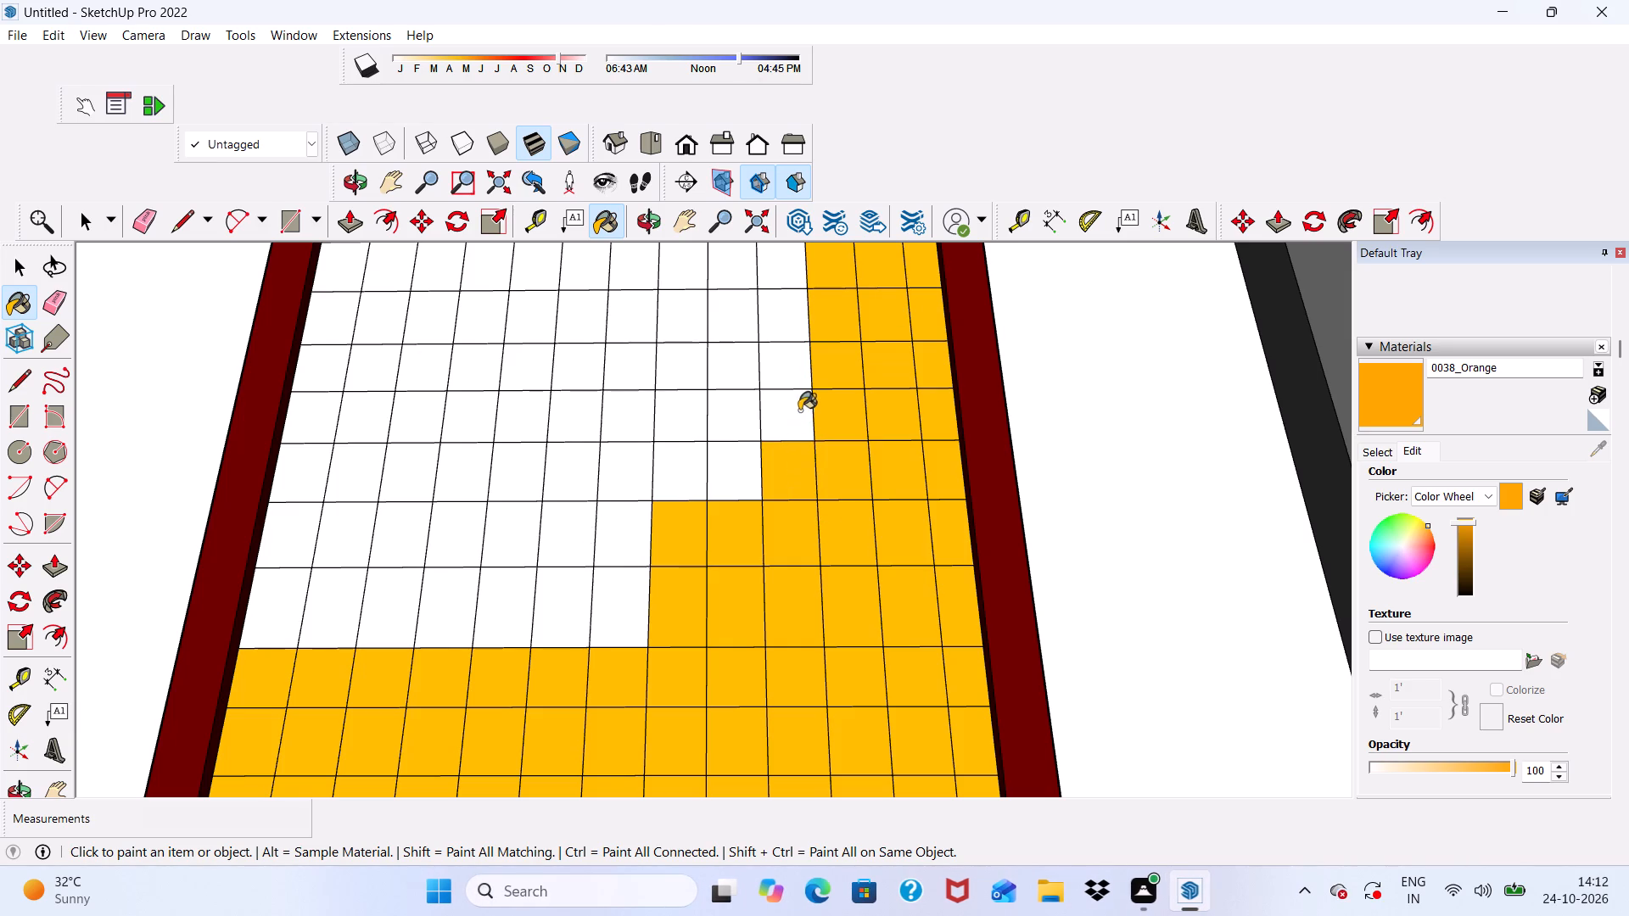
pyautogui.moveTo(685, 423); pyautogui.dragTo(697, 446)
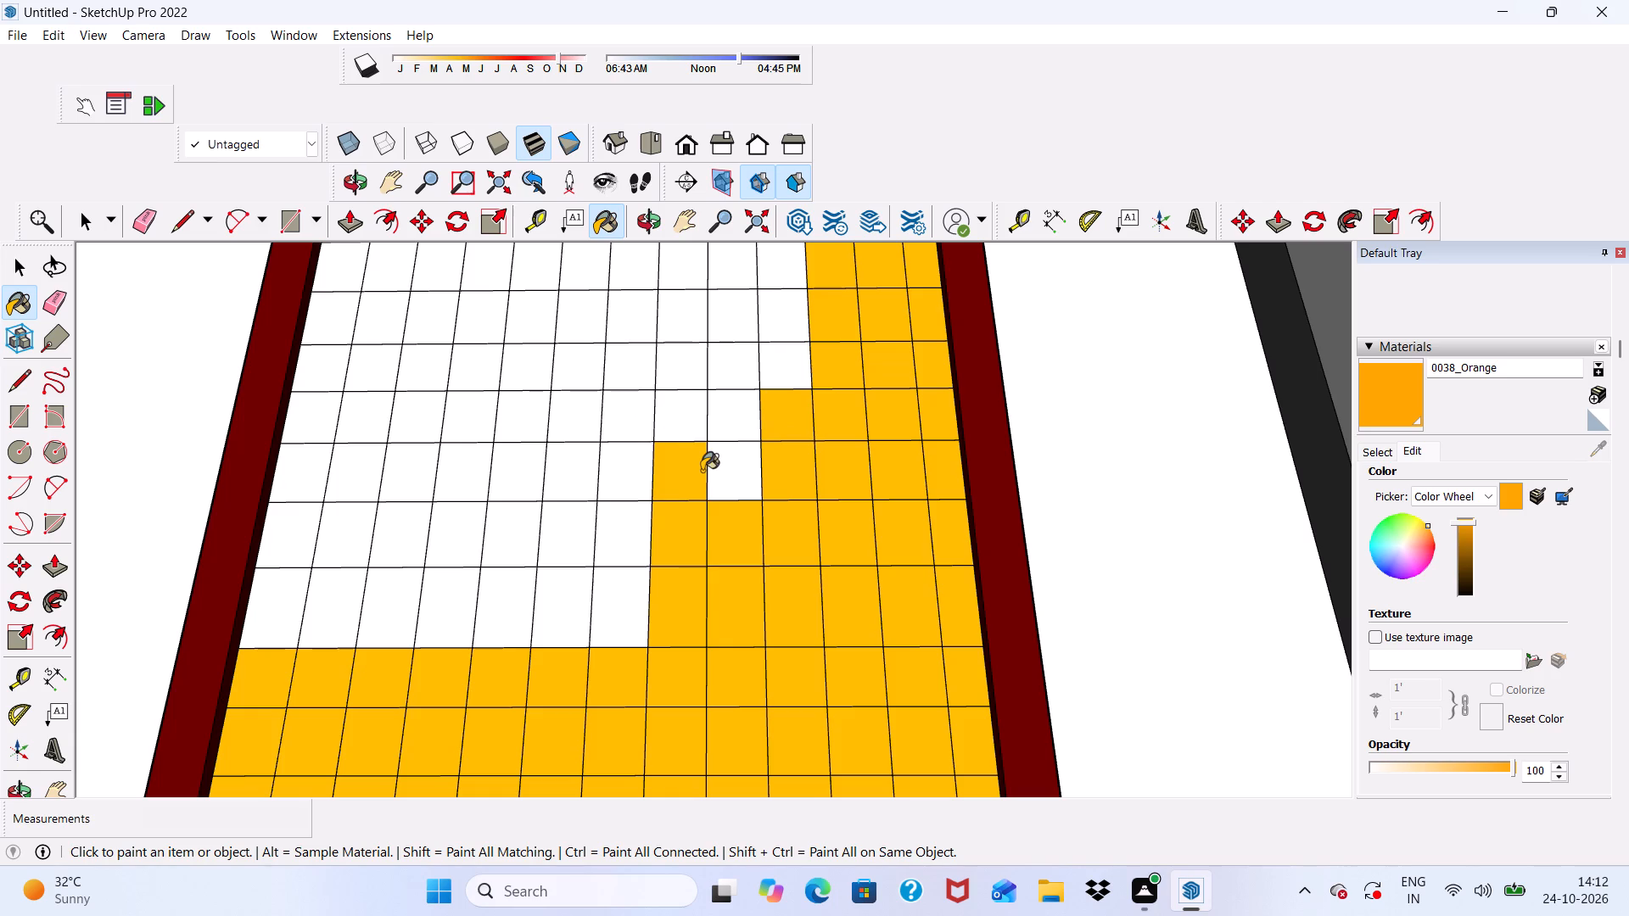
pyautogui.click(702, 471)
pyautogui.click(732, 469)
pyautogui.click(726, 437)
pyautogui.click(703, 425)
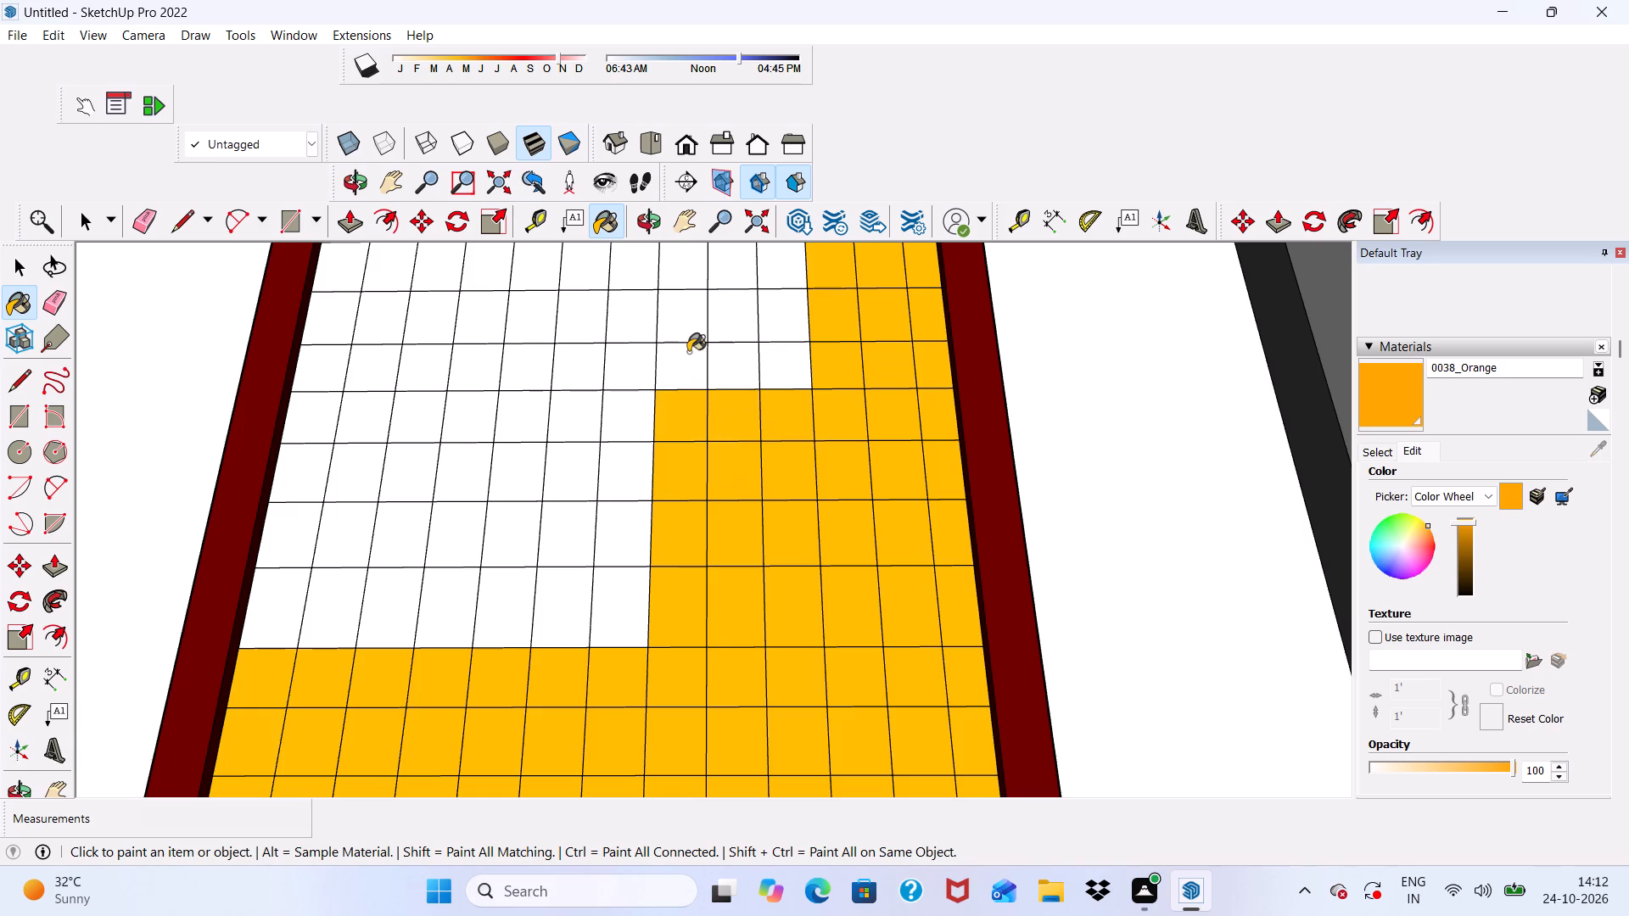
pyautogui.click(688, 352)
pyautogui.moveTo(724, 351); pyautogui.dragTo(736, 354)
pyautogui.click(797, 356)
pyautogui.click(795, 329)
pyautogui.moveTo(745, 327); pyautogui.dragTo(726, 329)
pyautogui.click(682, 333)
# Paint the twenty-seventh row from the bottom in the grid's first seven columns with 0038_Orange.
pyautogui.scroll(-6, 683, 338)
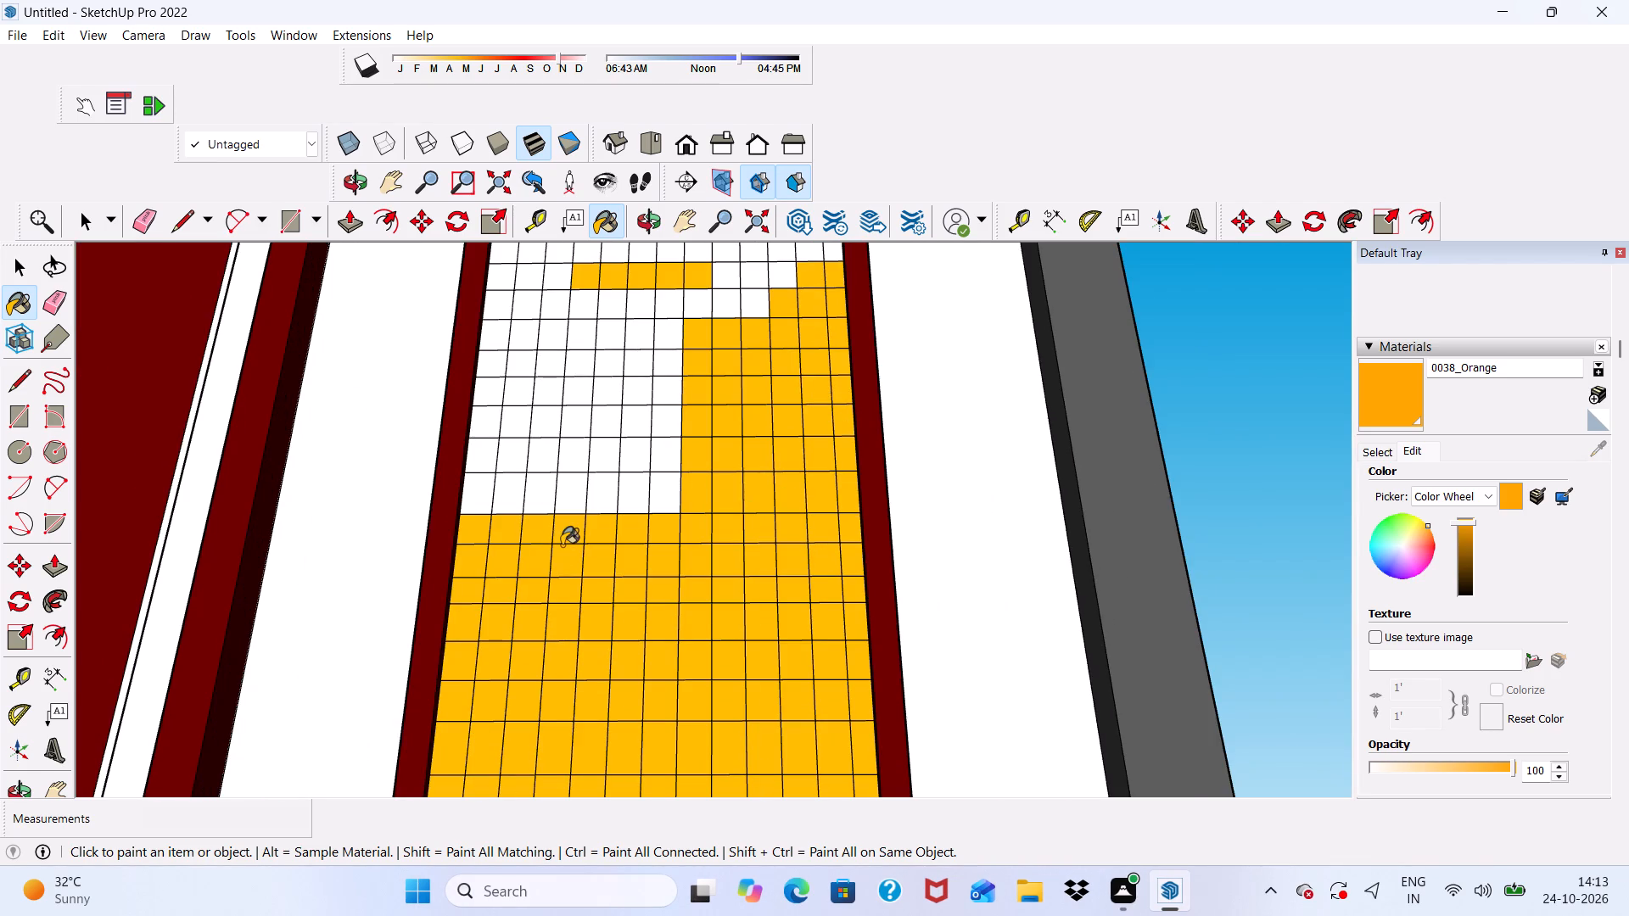
pyautogui.scroll(6, 562, 545)
pyautogui.scroll(5, 445, 448)
pyautogui.click(401, 449)
pyautogui.moveTo(468, 451); pyautogui.dragTo(516, 461)
pyautogui.moveTo(567, 461); pyautogui.dragTo(587, 466)
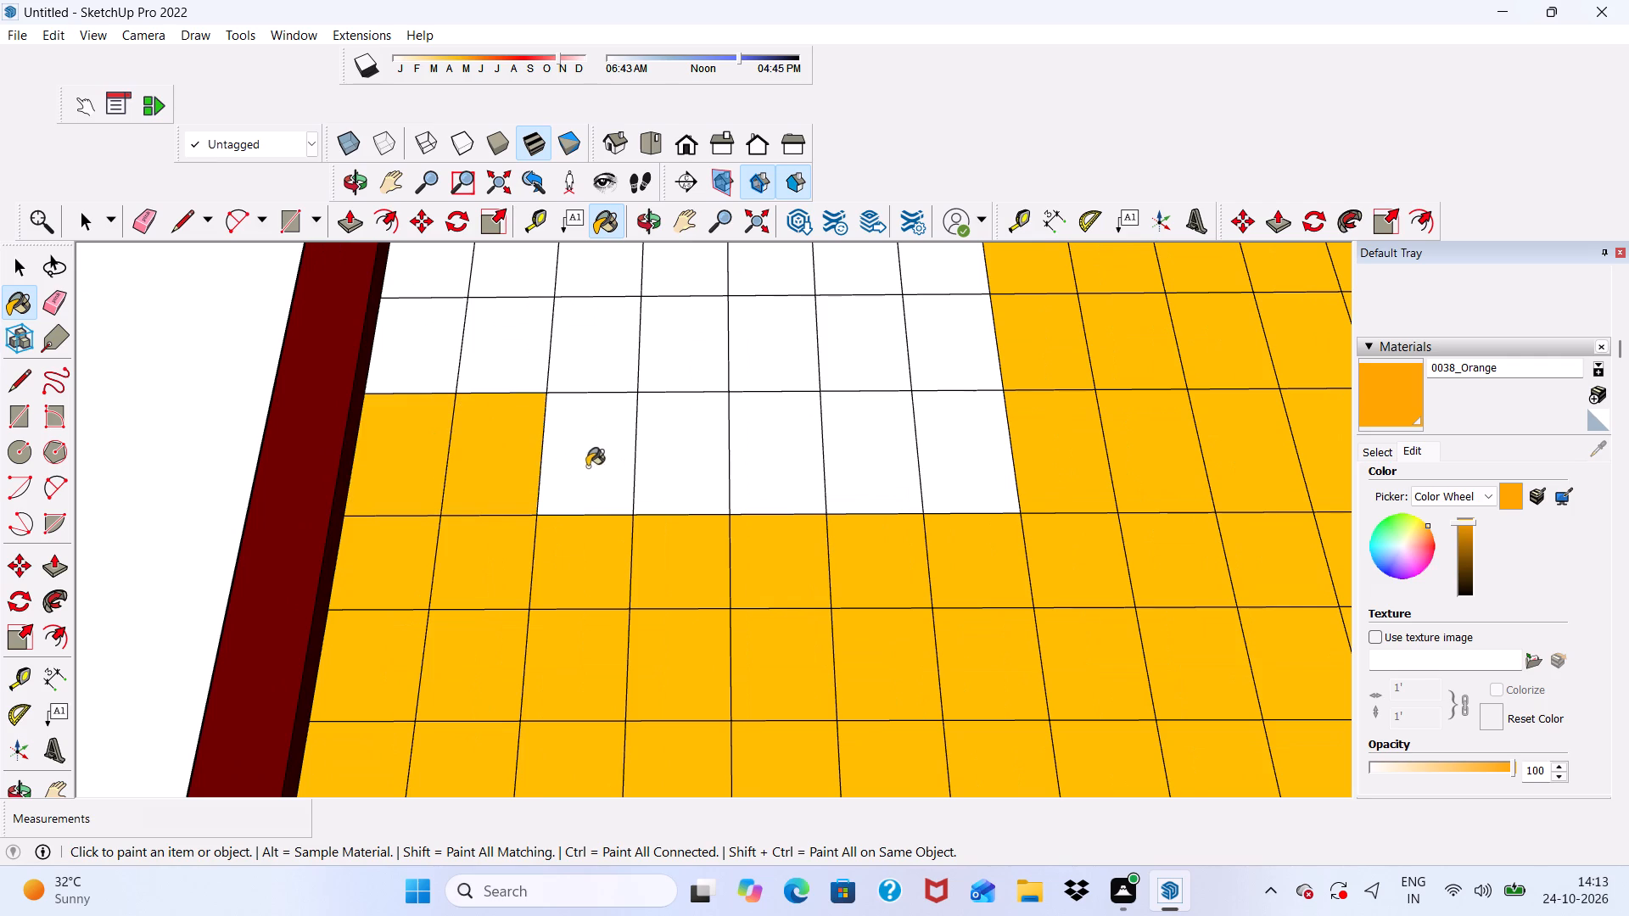
pyautogui.moveTo(587, 466); pyautogui.dragTo(609, 467)
pyautogui.moveTo(652, 464); pyautogui.dragTo(683, 468)
pyautogui.moveTo(748, 466); pyautogui.dragTo(771, 469)
pyautogui.moveTo(842, 467); pyautogui.dragTo(886, 476)
pyautogui.click(956, 478)
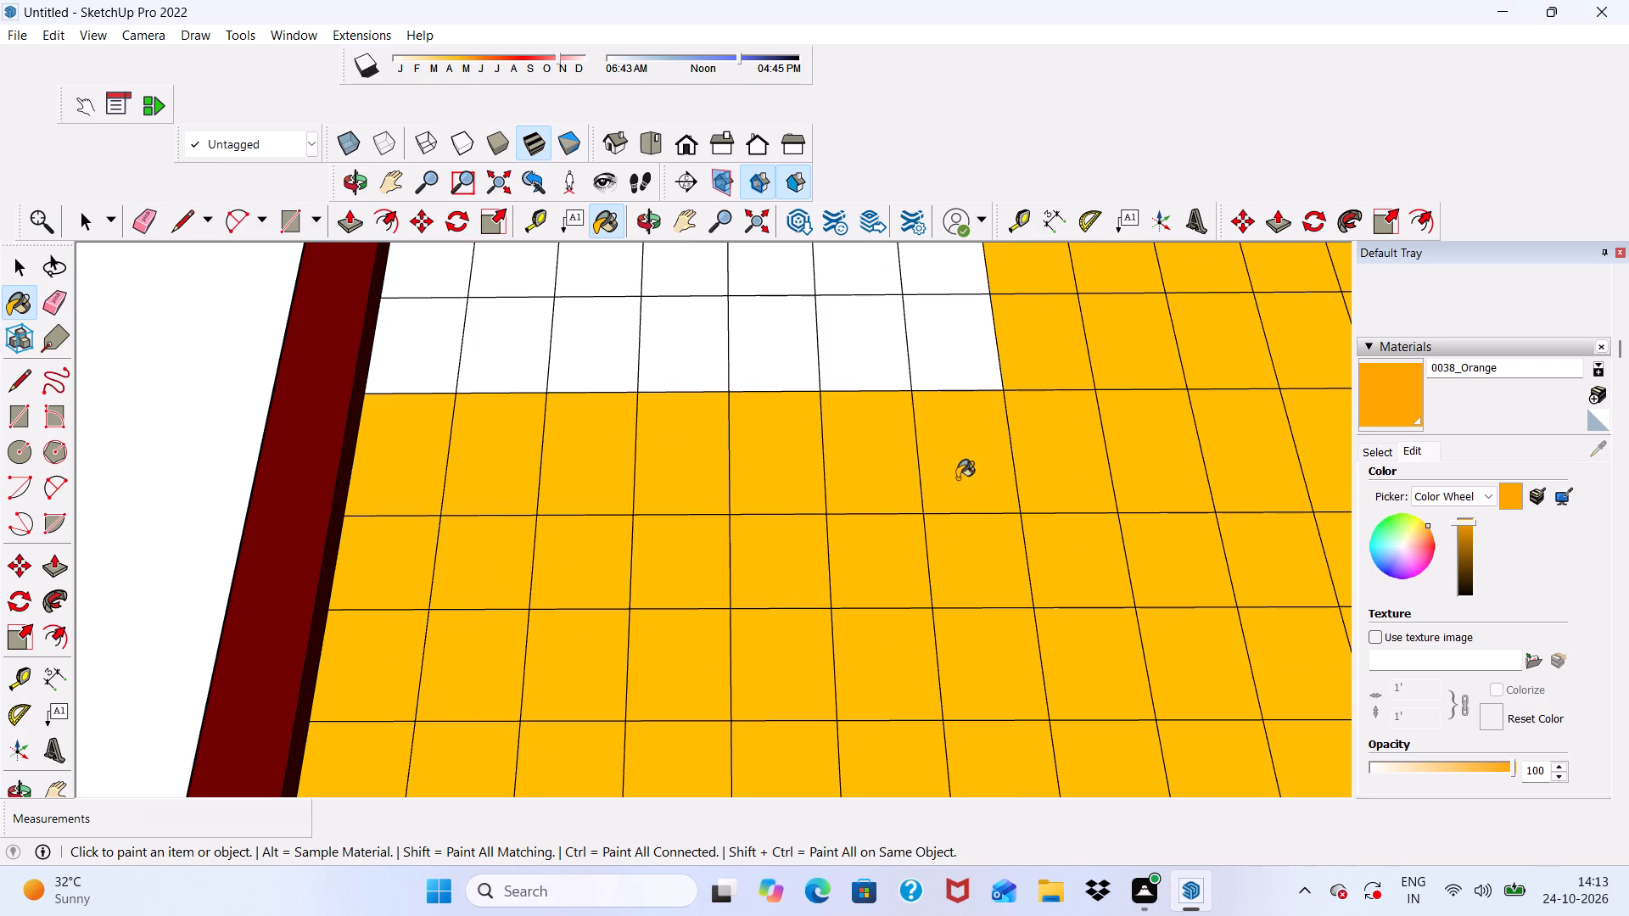
# Paint the twenty-eighth row from the bottom in the grid's first seven columns with 0038_Orange.
pyautogui.click(910, 348)
pyautogui.click(851, 348)
pyautogui.click(774, 353)
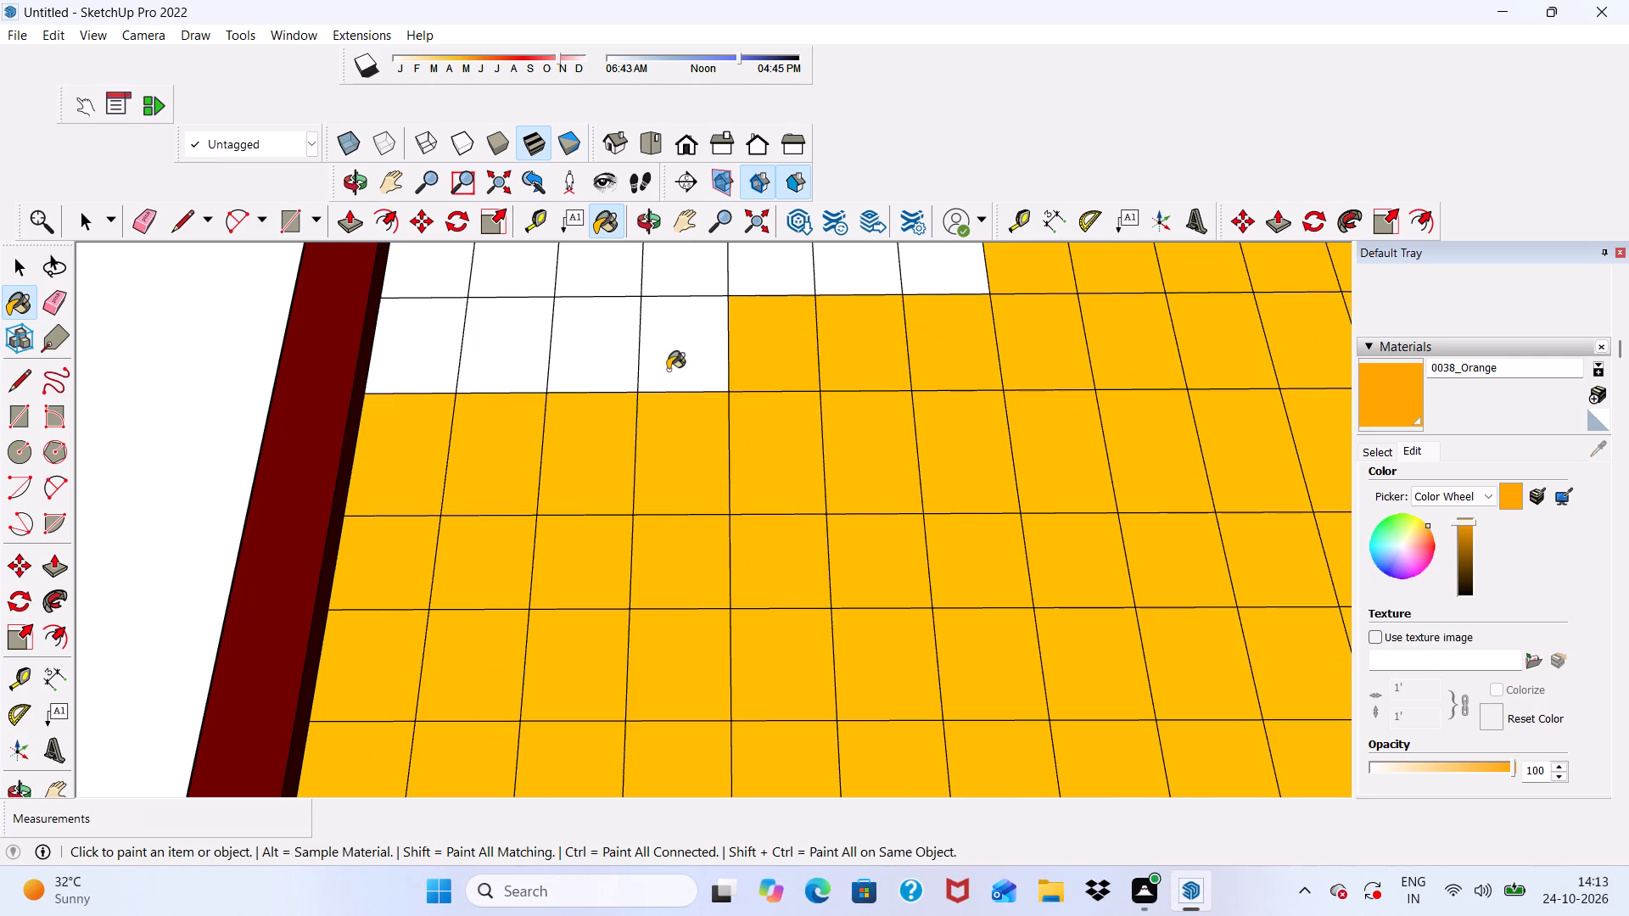
pyautogui.click(667, 370)
pyautogui.click(602, 382)
pyautogui.click(505, 384)
pyautogui.click(413, 369)
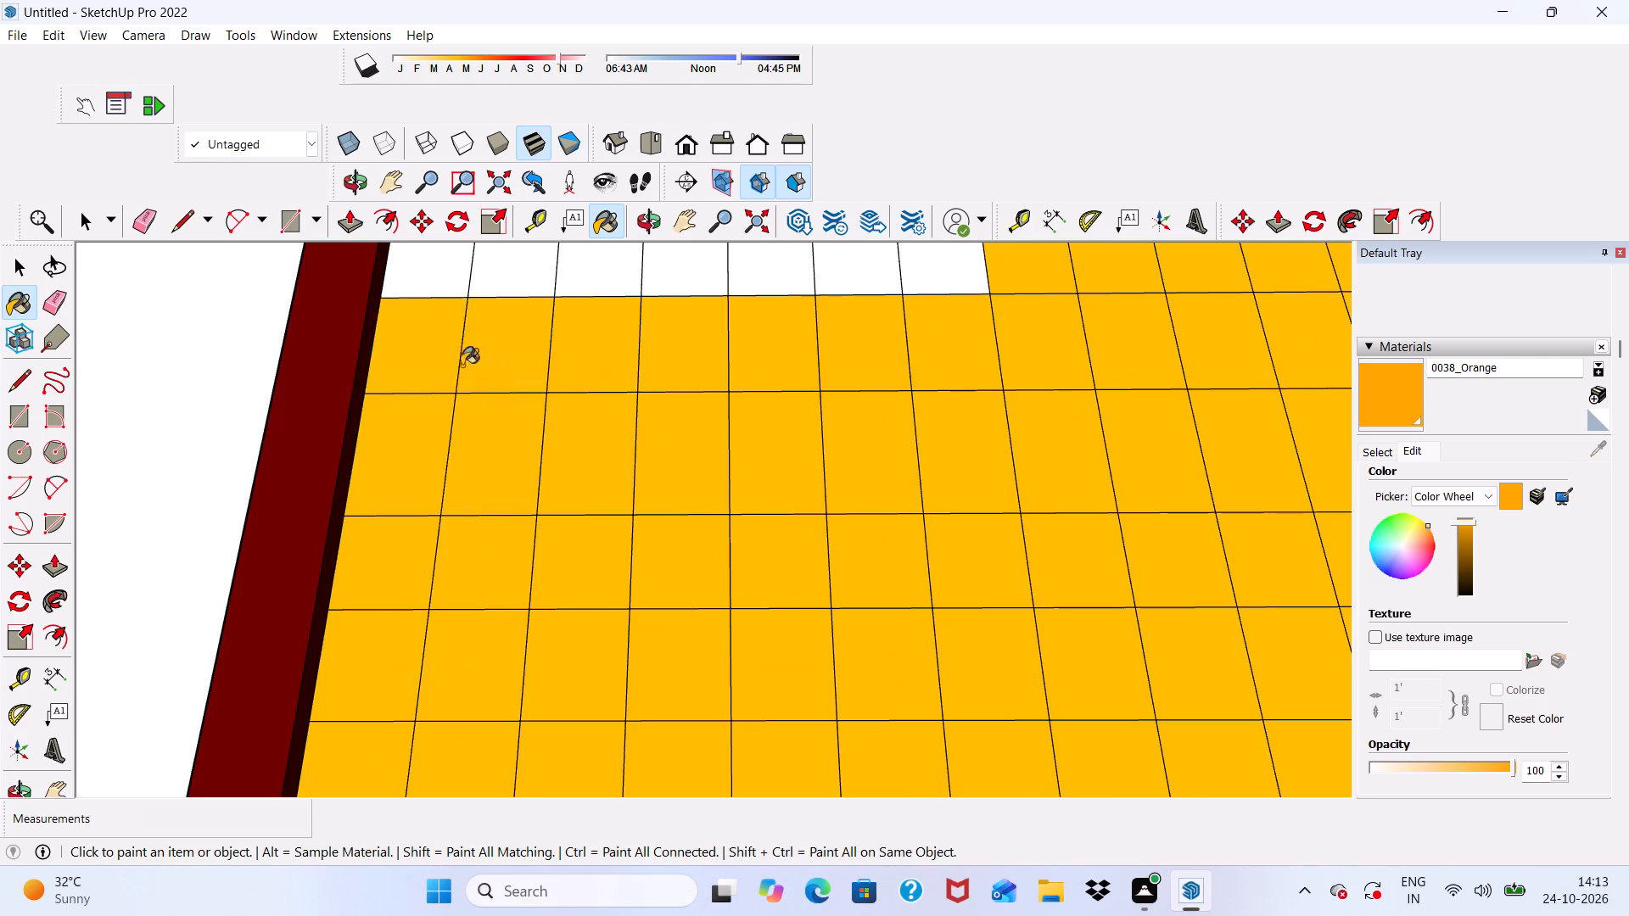
# Paint the grid's seventh and sixth columns in rows twenty-nine to thirty-three with 0038_Orange.
pyautogui.scroll(-20, 516, 396)
pyautogui.scroll(8, 680, 283)
pyautogui.scroll(1, 791, 565)
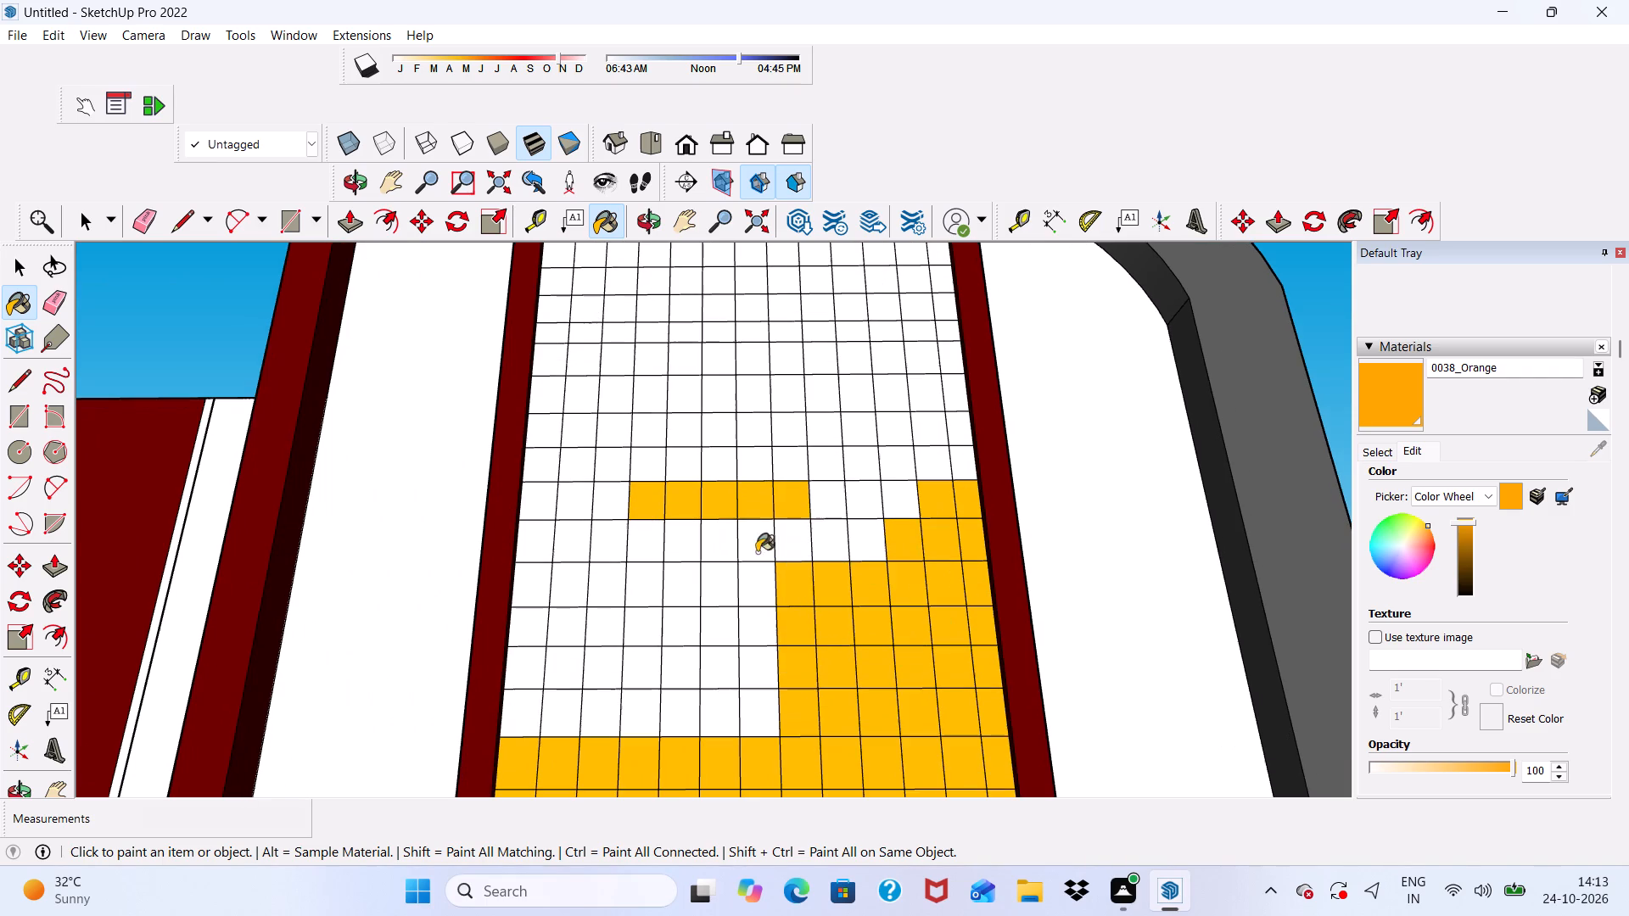
pyautogui.click(745, 551)
pyautogui.moveTo(753, 592); pyautogui.dragTo(753, 610)
pyautogui.click(757, 674)
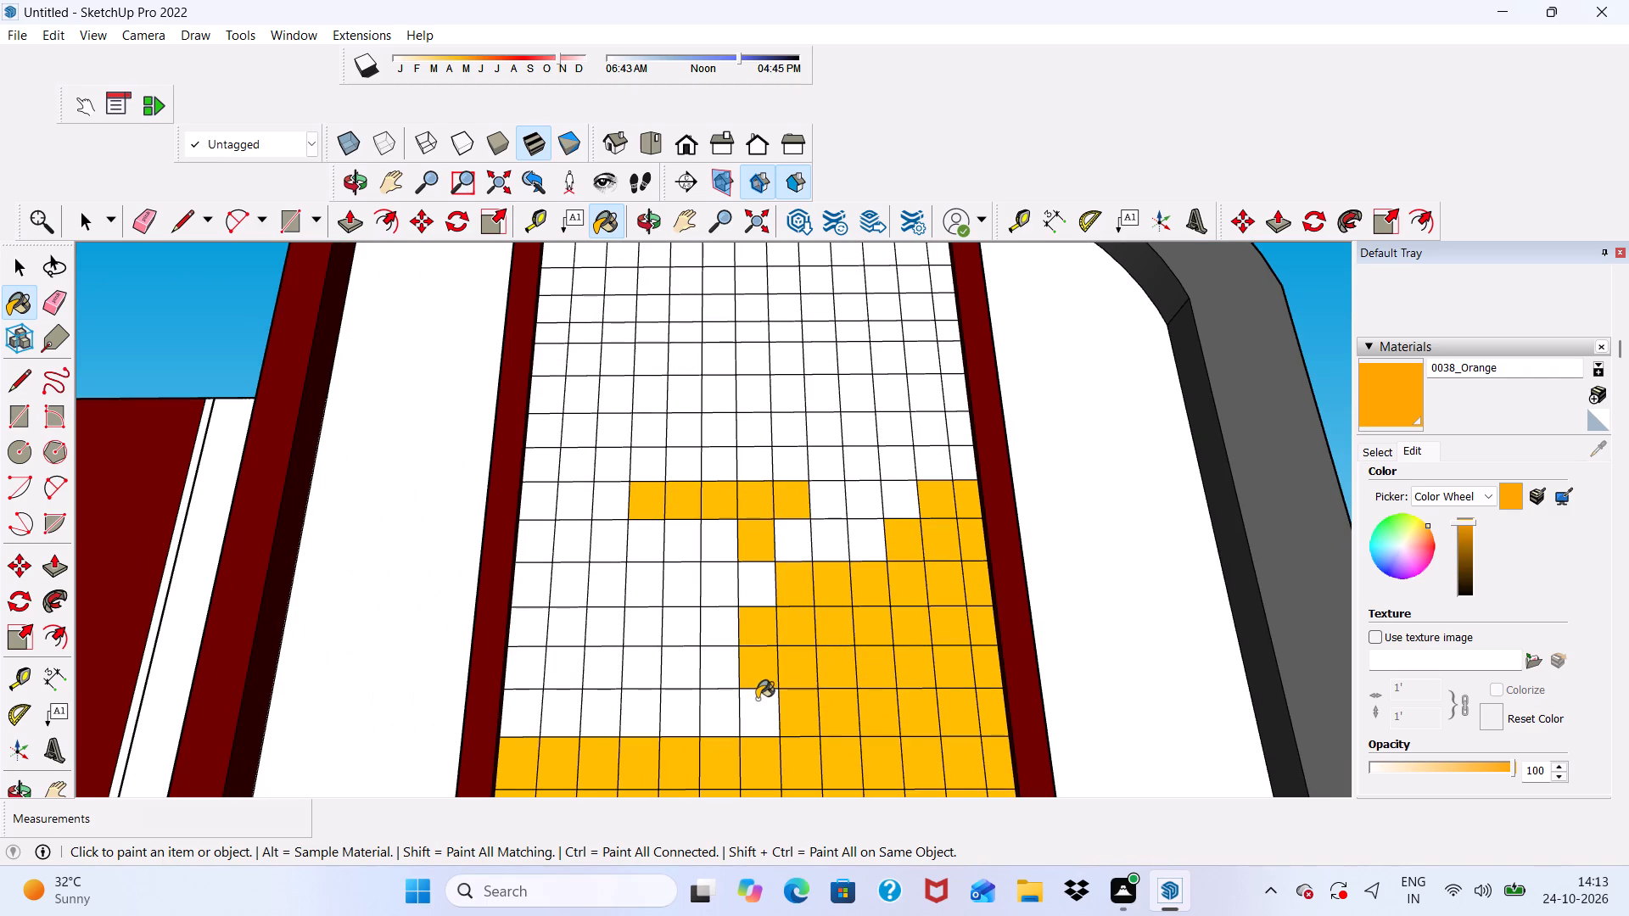
pyautogui.click(760, 710)
pyautogui.click(768, 567)
pyautogui.click(712, 539)
pyautogui.moveTo(719, 578); pyautogui.dragTo(722, 594)
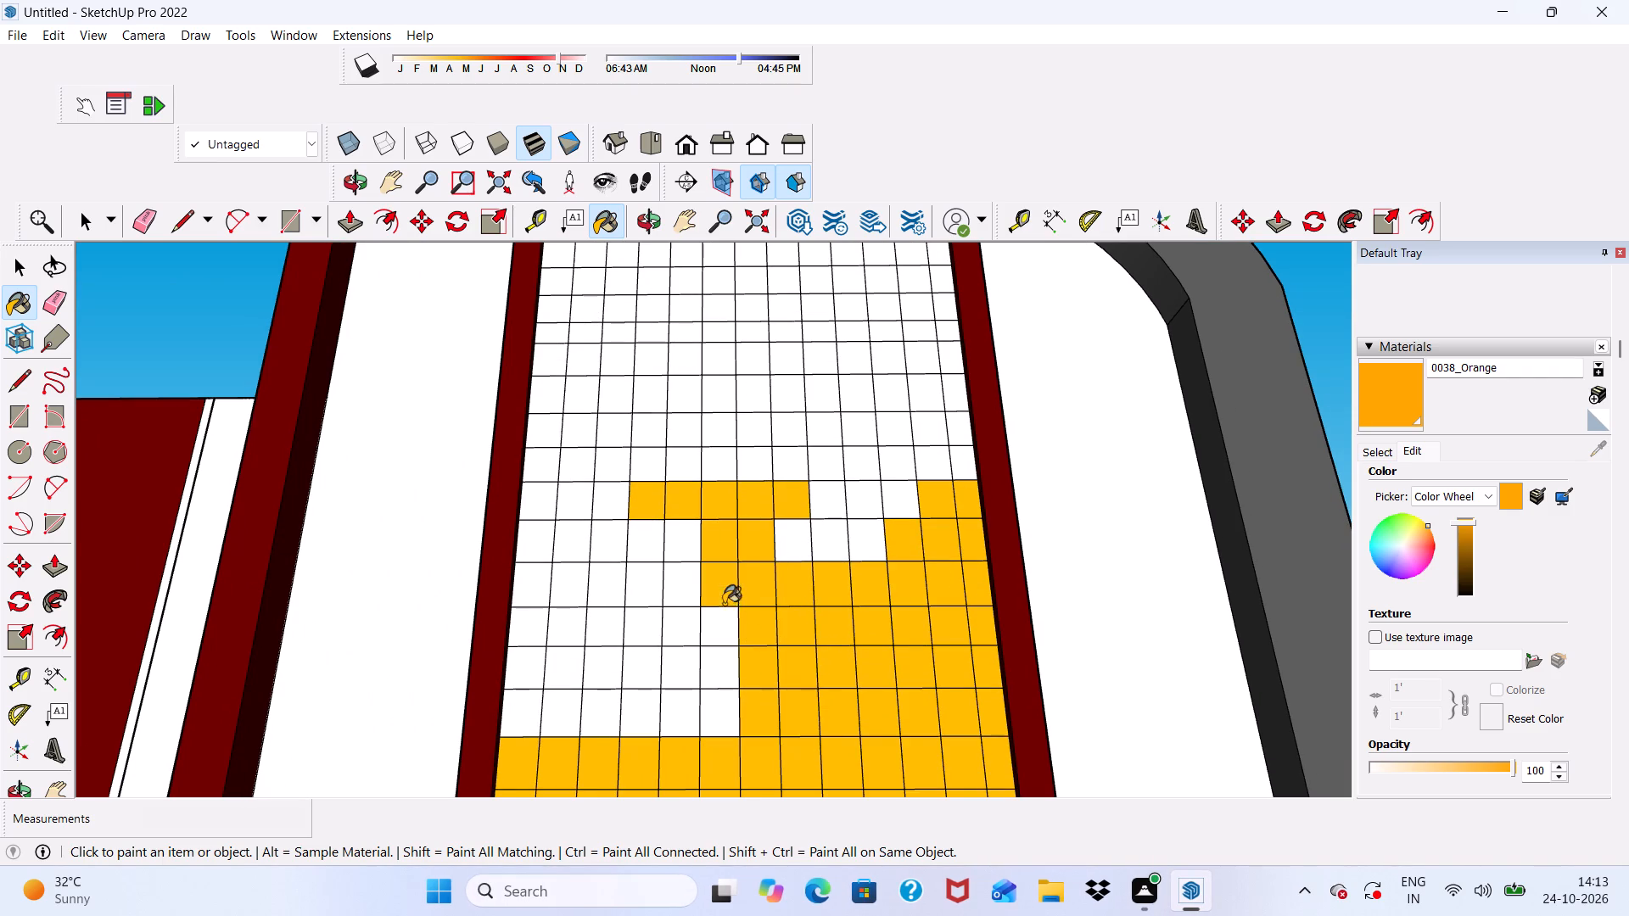
pyautogui.moveTo(724, 611); pyautogui.dragTo(722, 637)
pyautogui.click(718, 672)
pyautogui.click(716, 713)
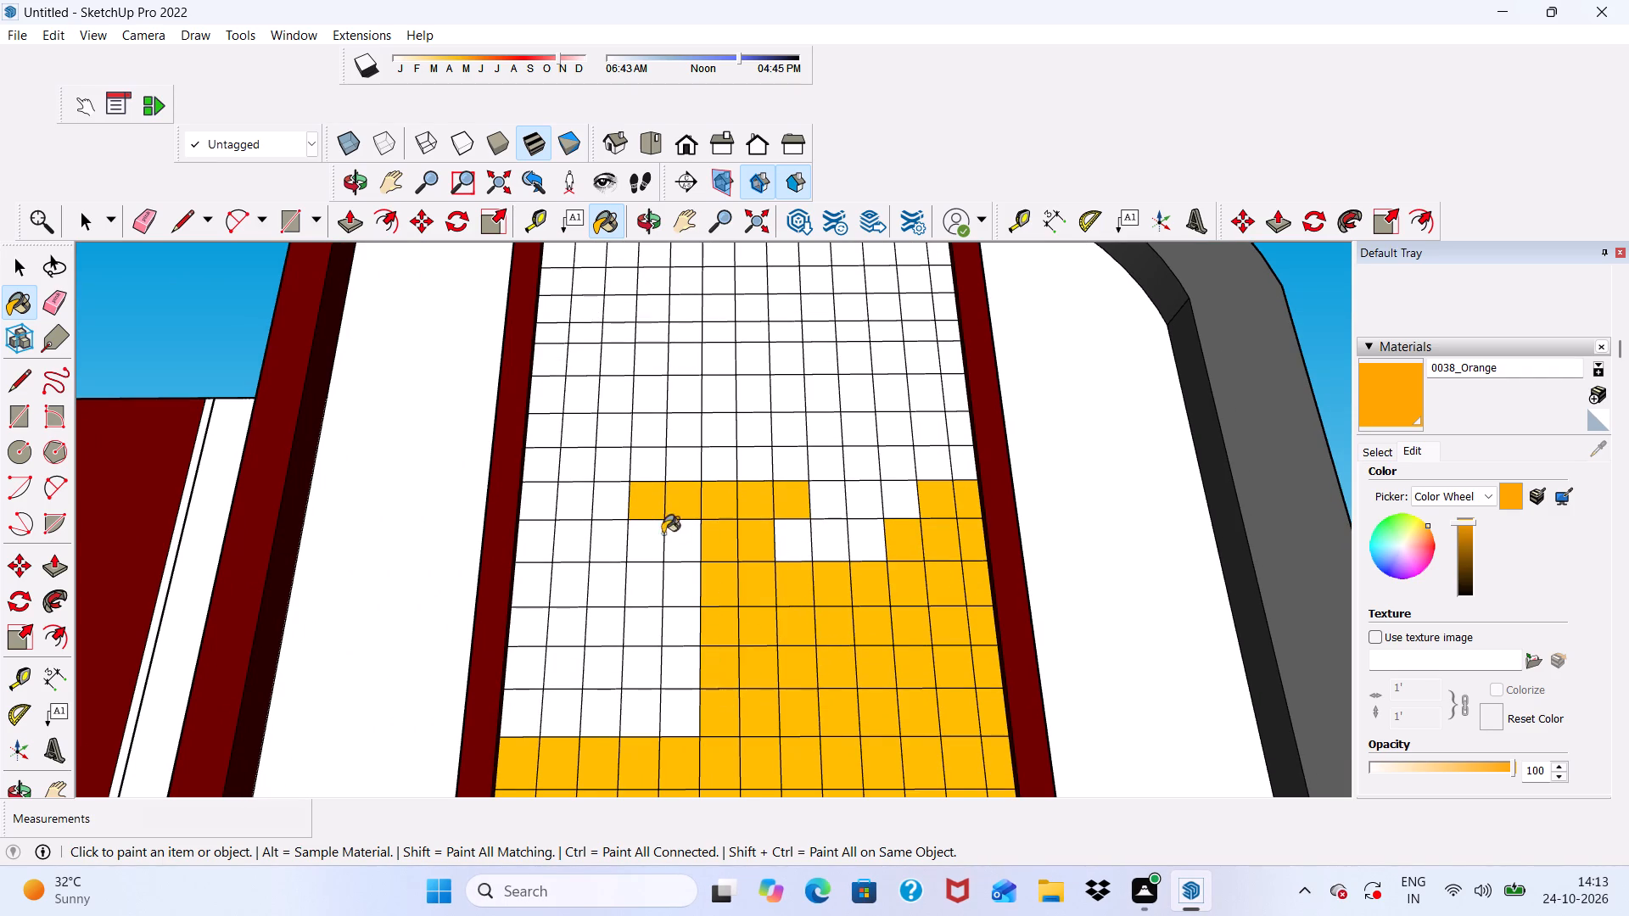
# Paint the grid's fifth and fourth columns in rows twenty-nine to thirty-three with 0038_Orange.
pyautogui.scroll(5, 641, 533)
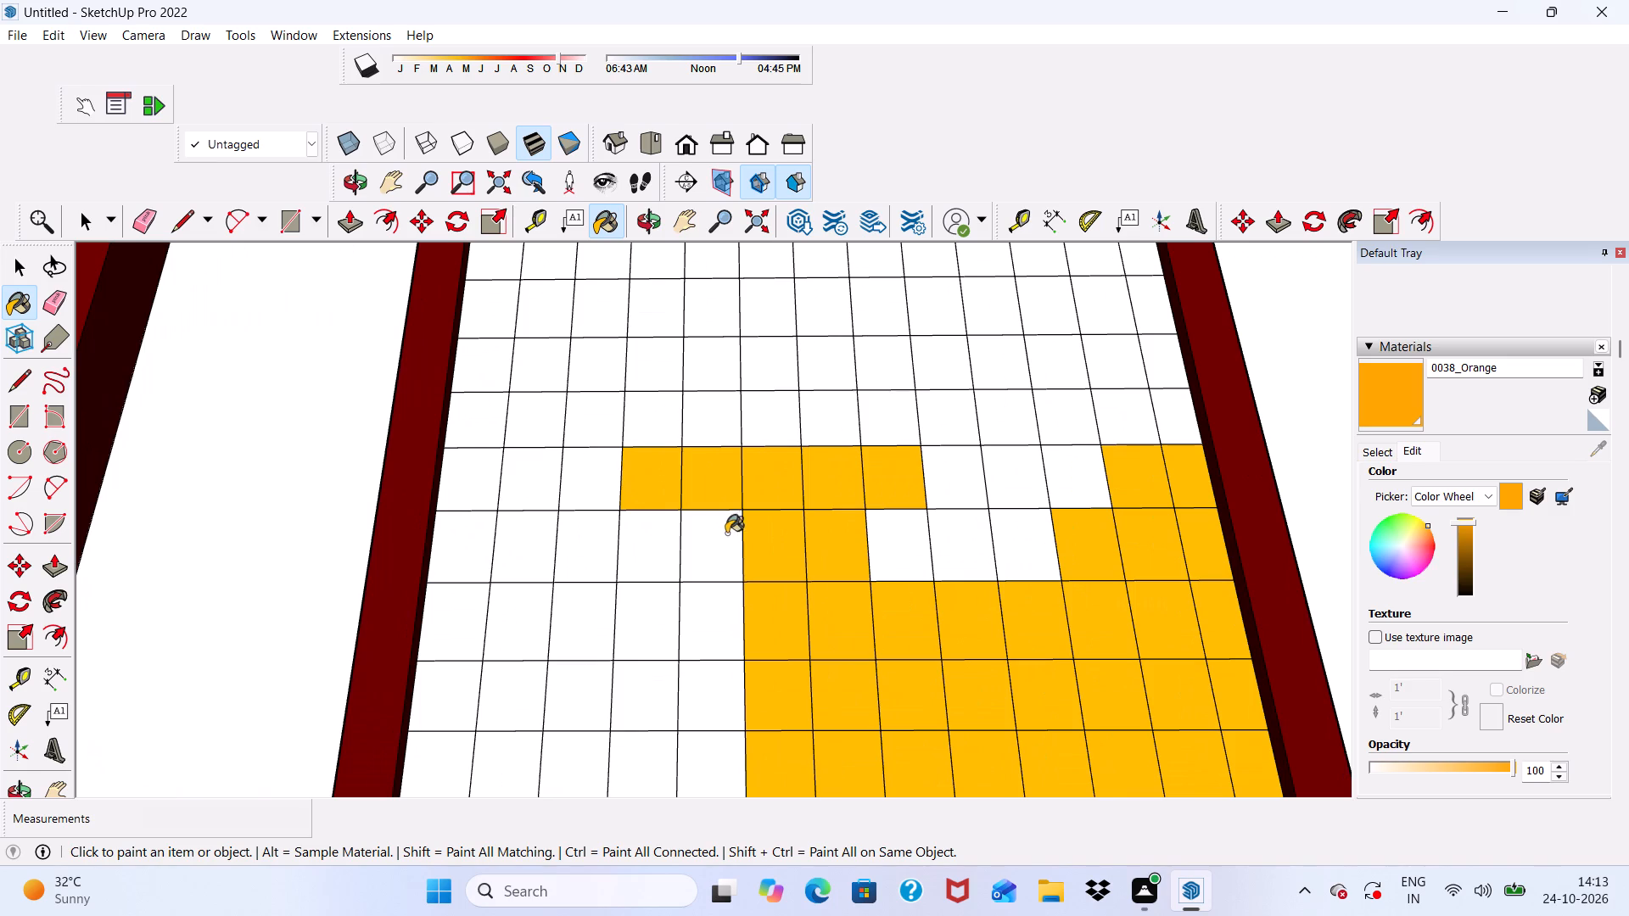
pyautogui.click(730, 533)
pyautogui.click(725, 598)
pyautogui.scroll(-9, 677, 416)
pyautogui.scroll(6, 702, 552)
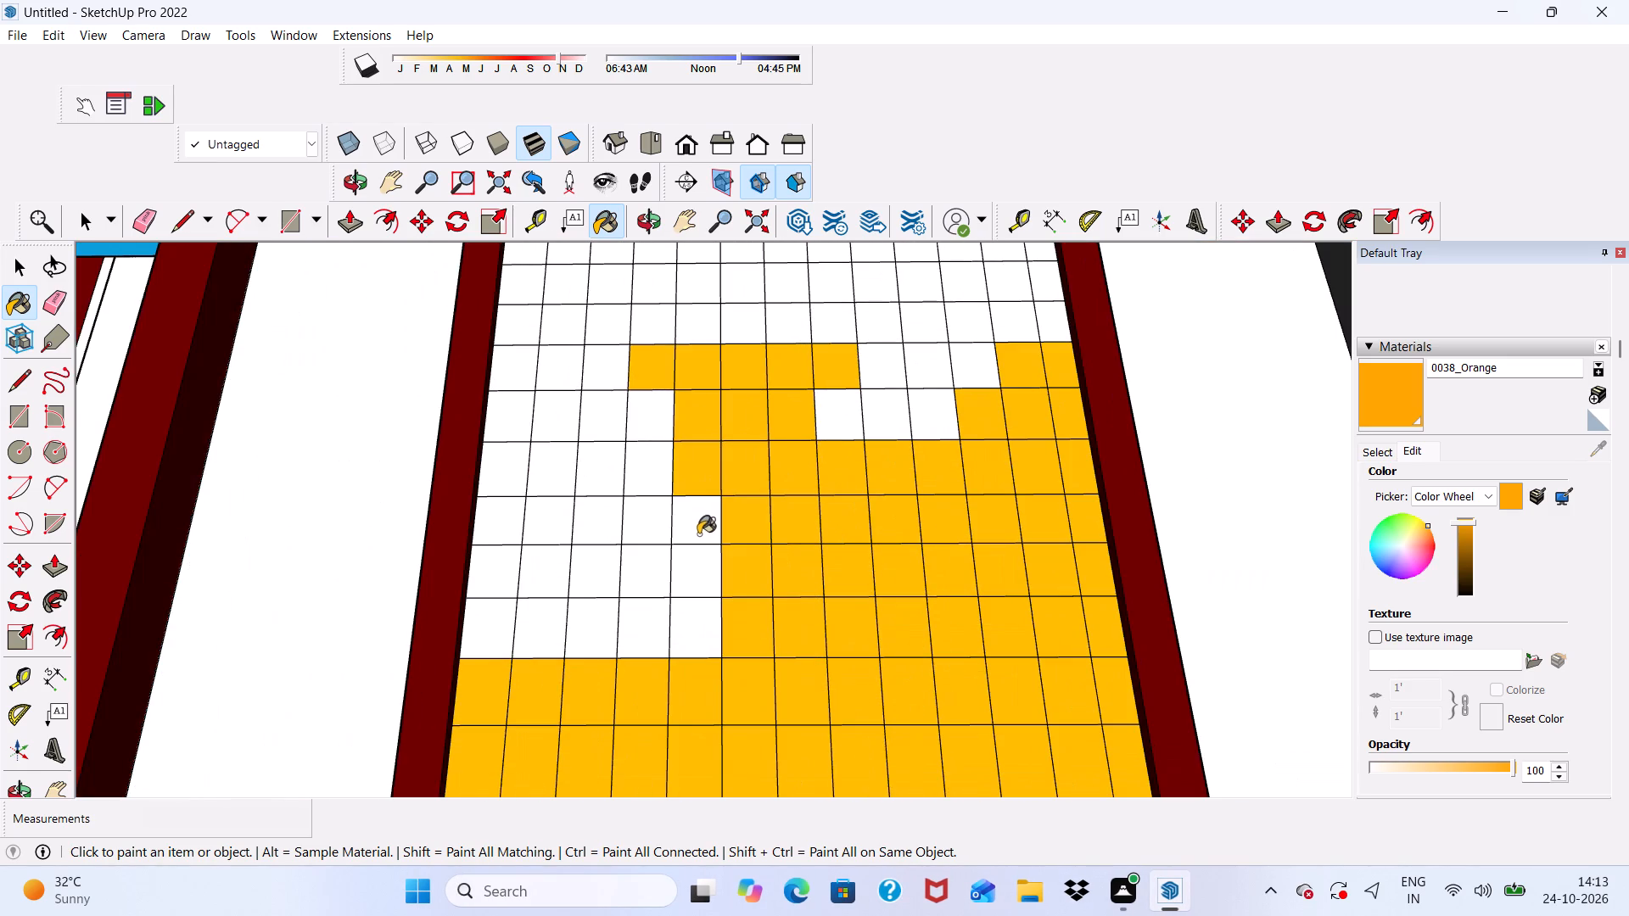
pyautogui.moveTo(697, 528); pyautogui.dragTo(697, 536)
pyautogui.moveTo(699, 581); pyautogui.dragTo(694, 662)
pyautogui.click(694, 624)
pyautogui.click(694, 577)
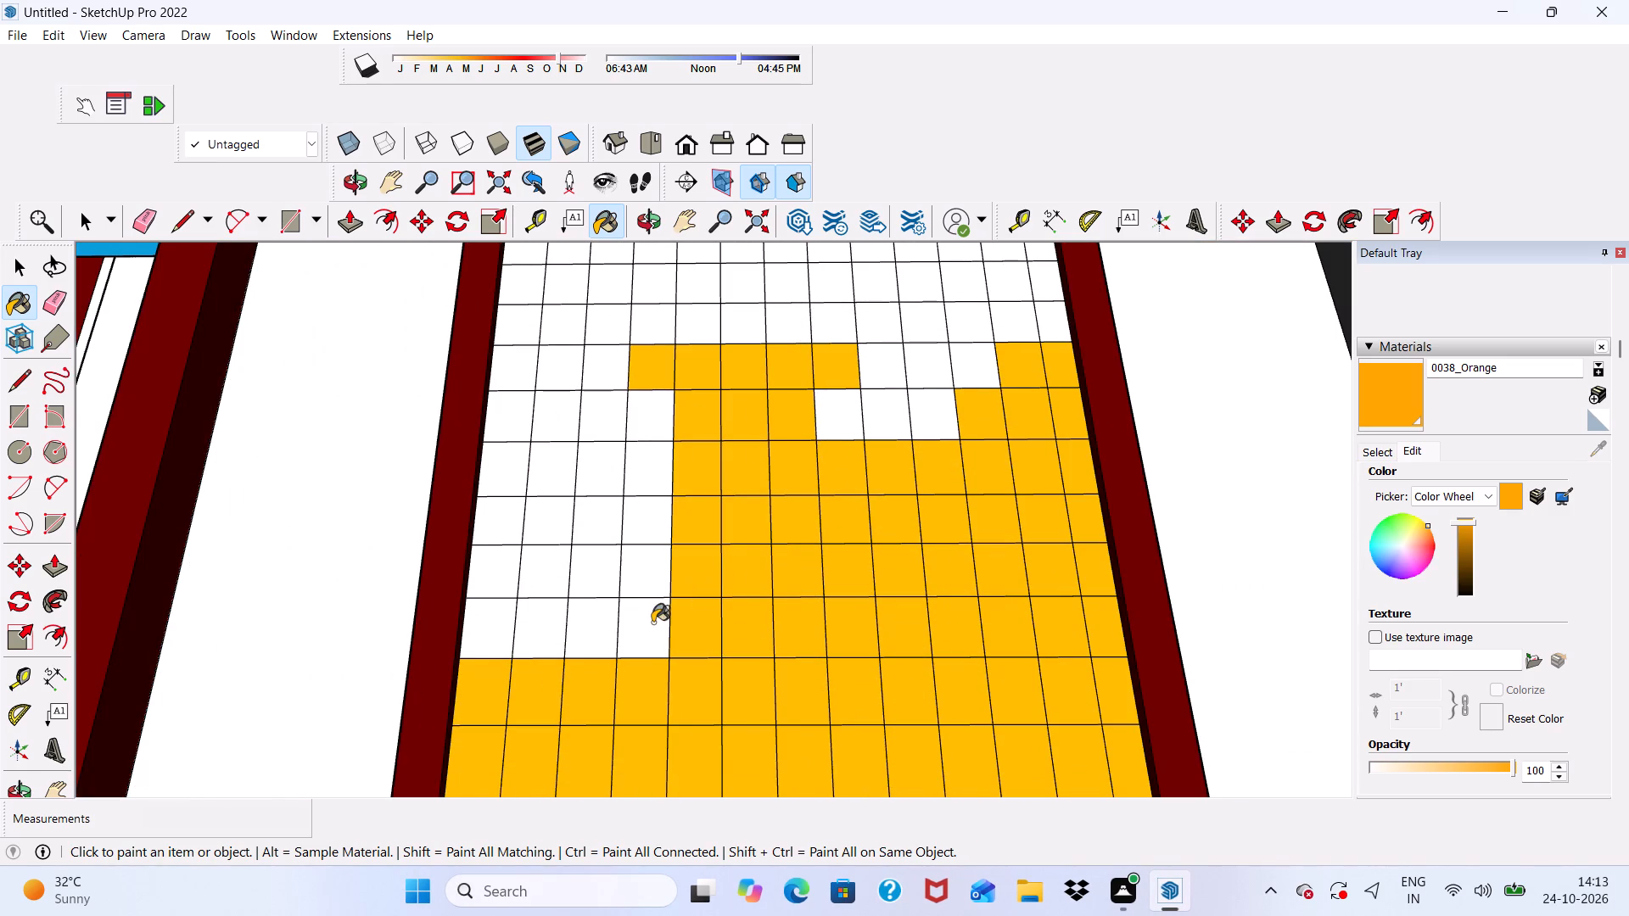
pyautogui.click(639, 629)
pyautogui.click(639, 589)
pyautogui.click(639, 538)
pyautogui.moveTo(639, 508); pyautogui.dragTo(640, 490)
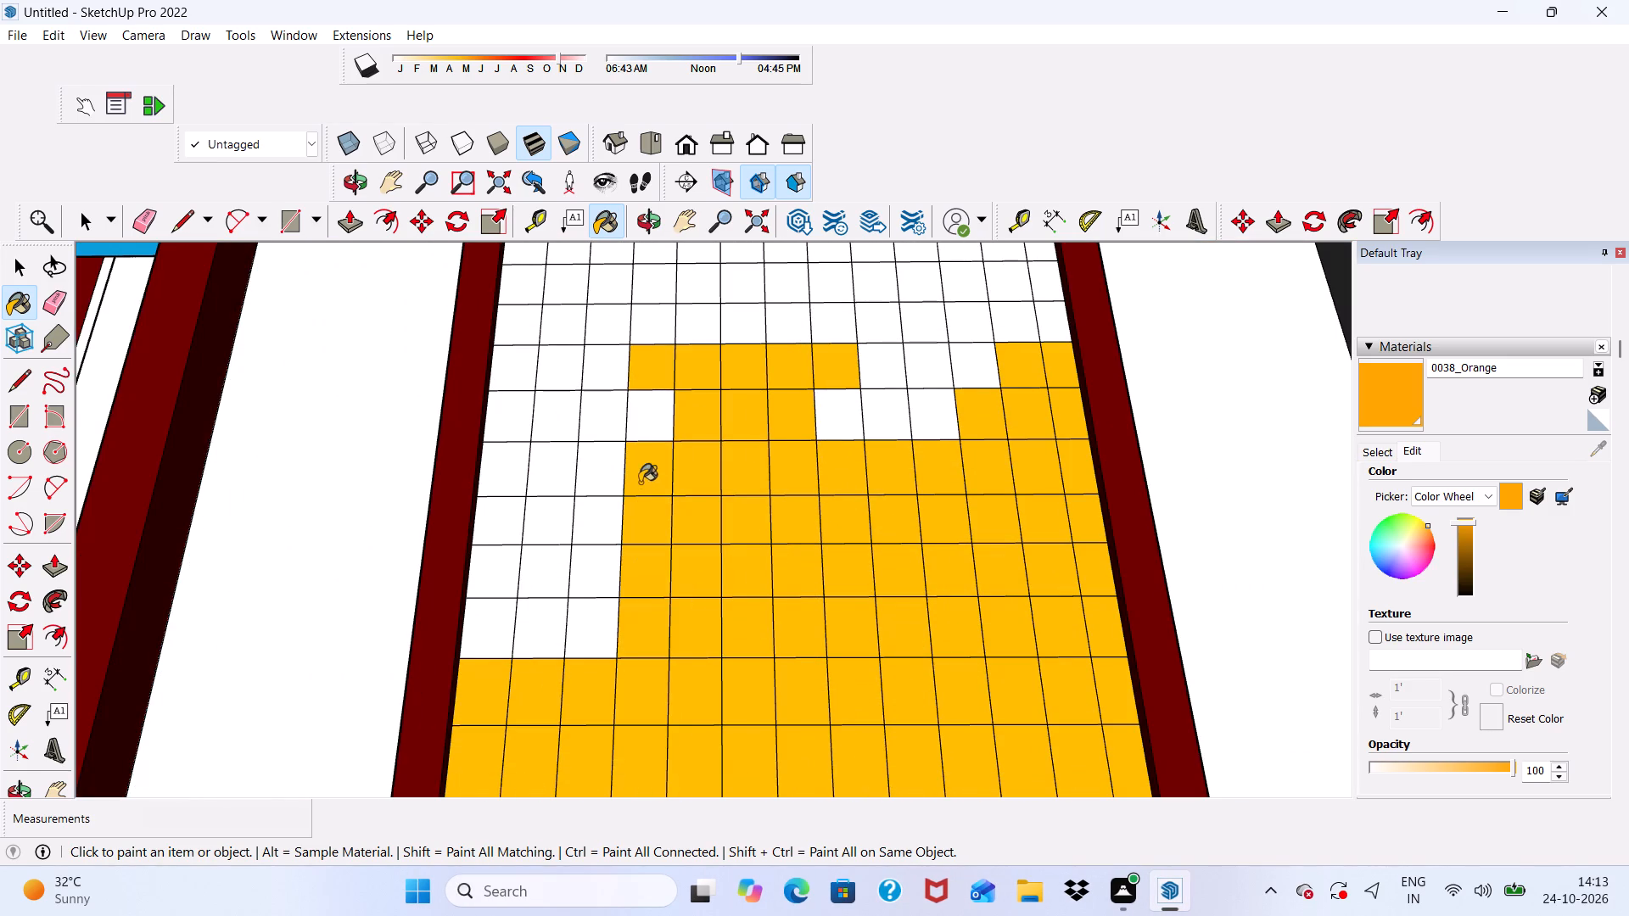
pyautogui.click(640, 414)
# Paint the grid's third column in rows twenty-nine to thirty-four with 0038_Orange.
pyautogui.click(601, 361)
pyautogui.click(601, 417)
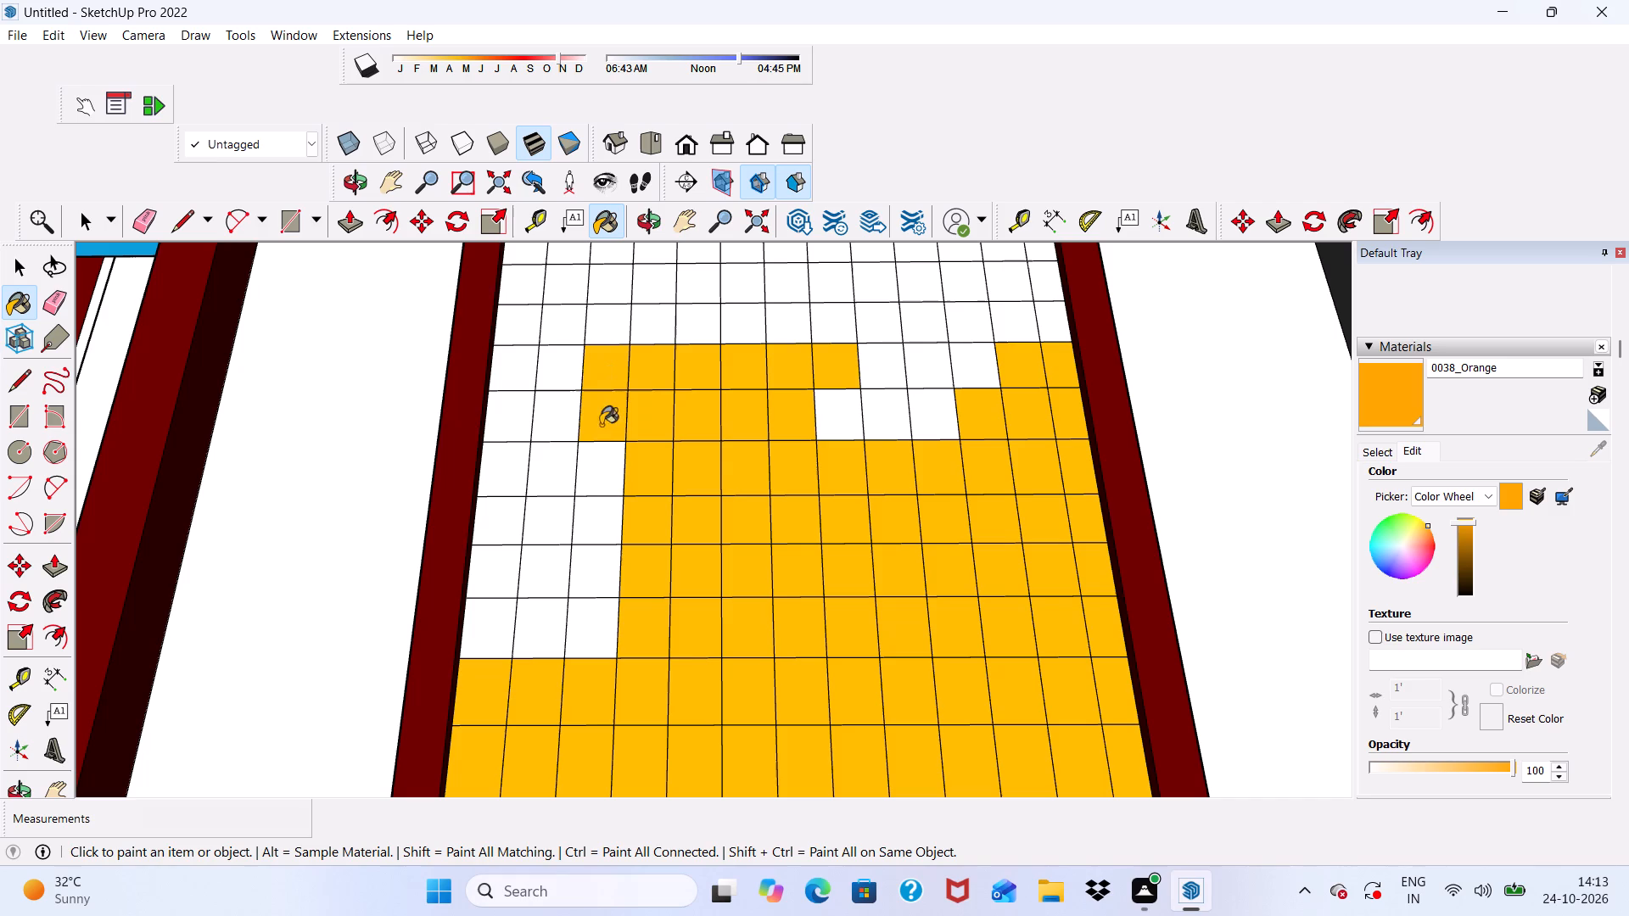
pyautogui.click(611, 484)
pyautogui.moveTo(607, 517); pyautogui.dragTo(610, 525)
pyautogui.click(615, 567)
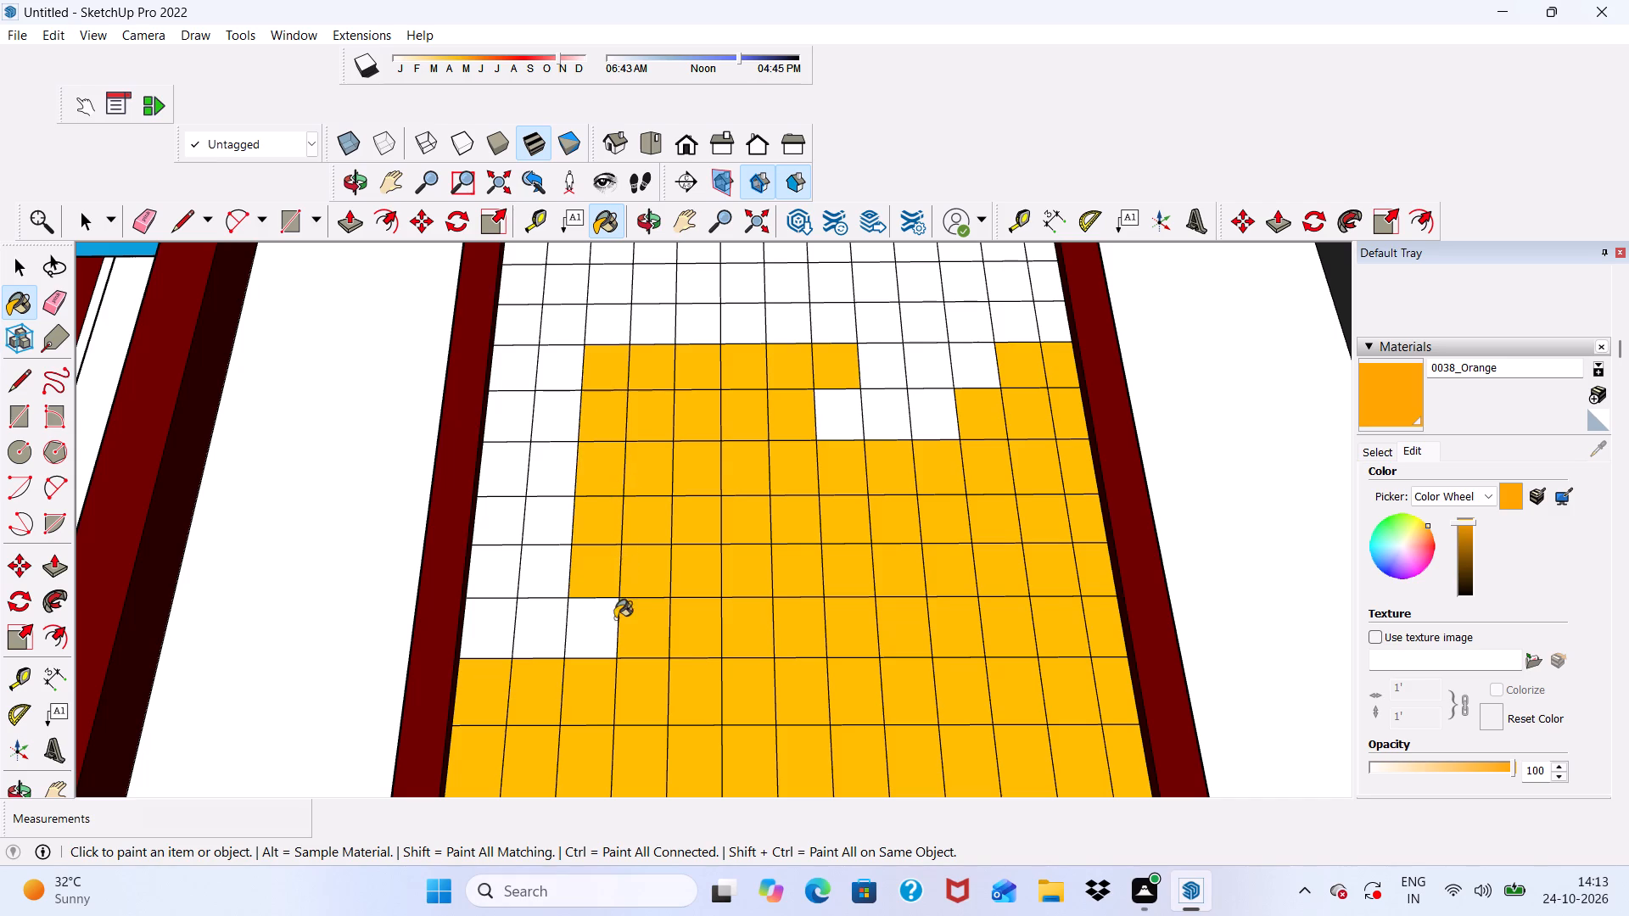
pyautogui.click(616, 623)
# Paint the grid's first and second columns in rows twenty-nine to thirty-four with 0038_Orange.
pyautogui.moveTo(550, 627); pyautogui.dragTo(538, 630)
pyautogui.click(494, 640)
pyautogui.click(494, 572)
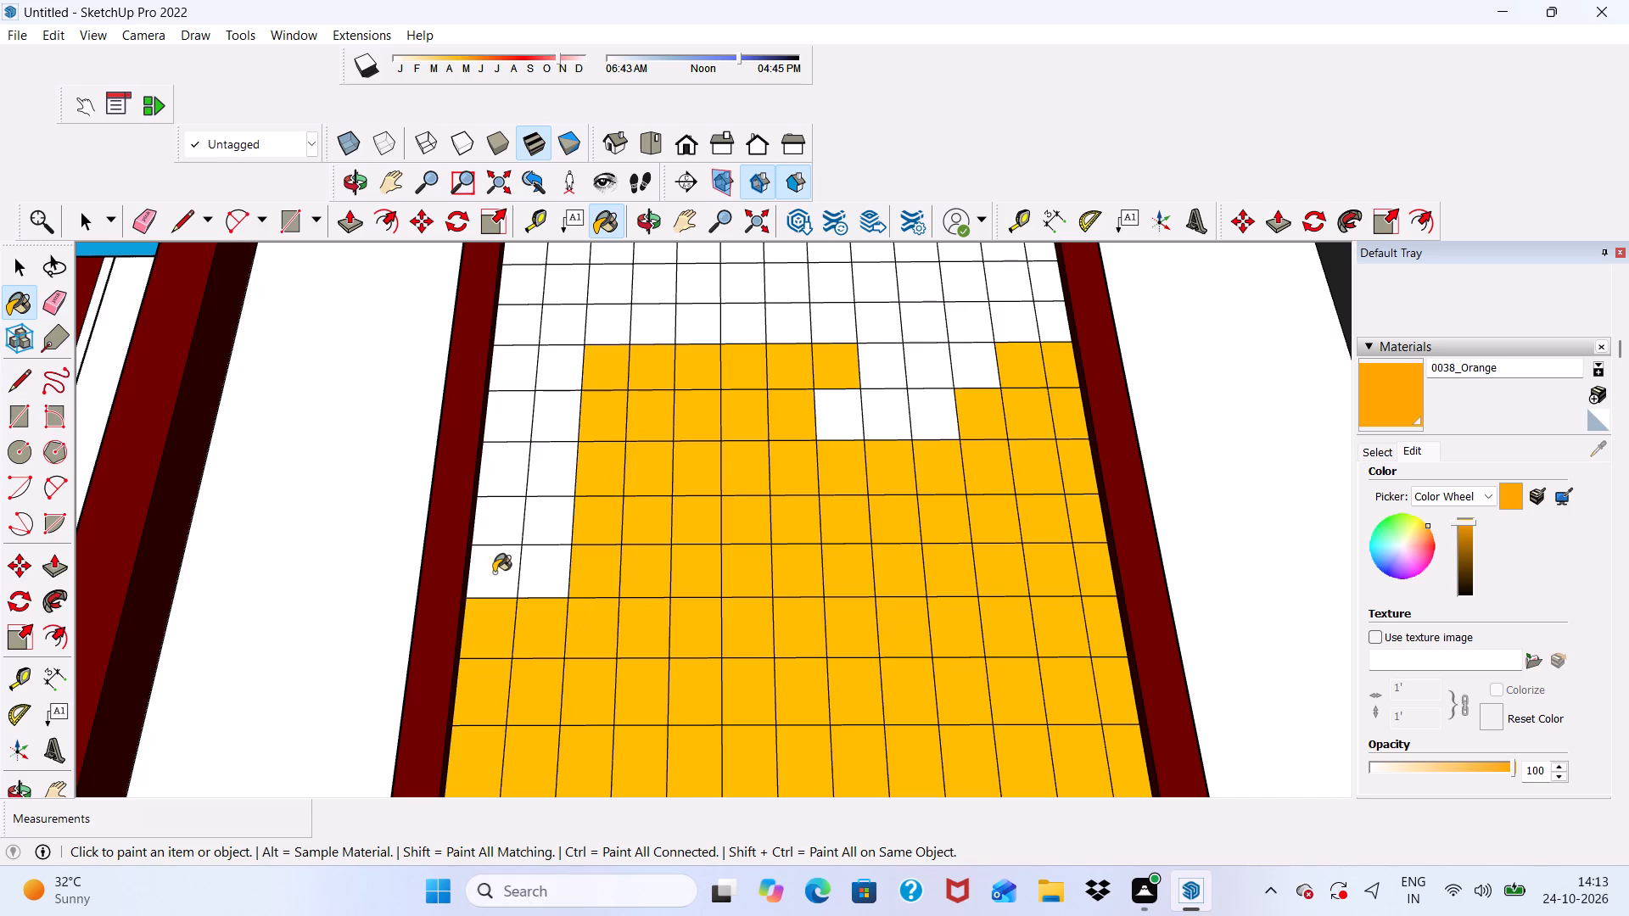
pyautogui.click(540, 561)
pyautogui.click(534, 521)
pyautogui.click(507, 514)
pyautogui.click(506, 469)
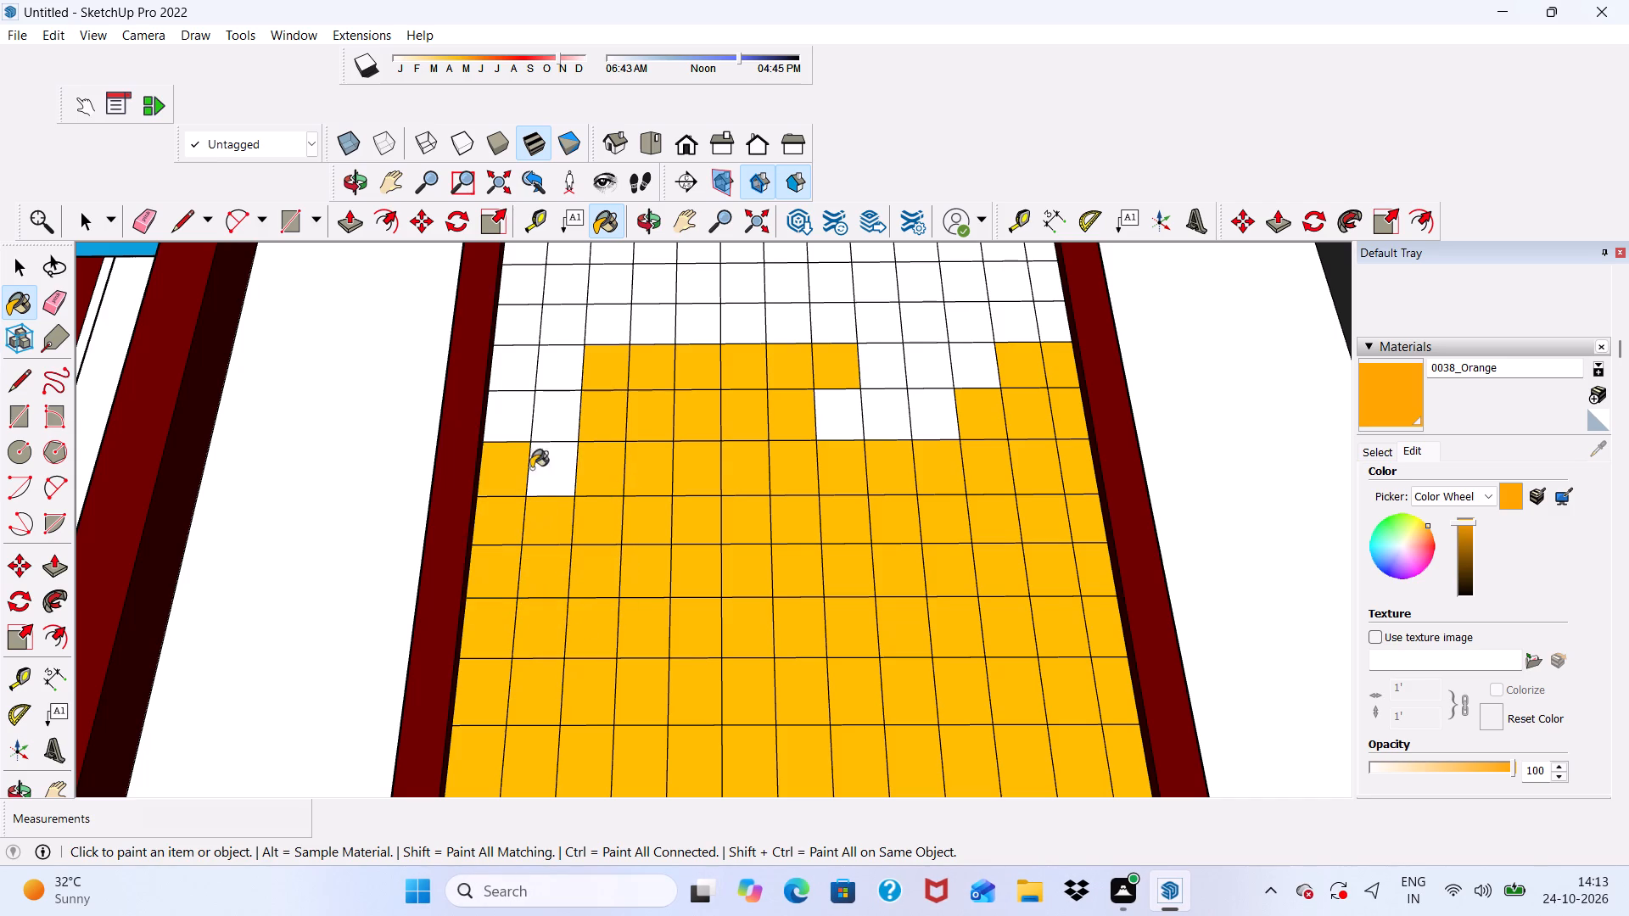
pyautogui.click(592, 474)
pyautogui.click(562, 474)
pyautogui.click(556, 422)
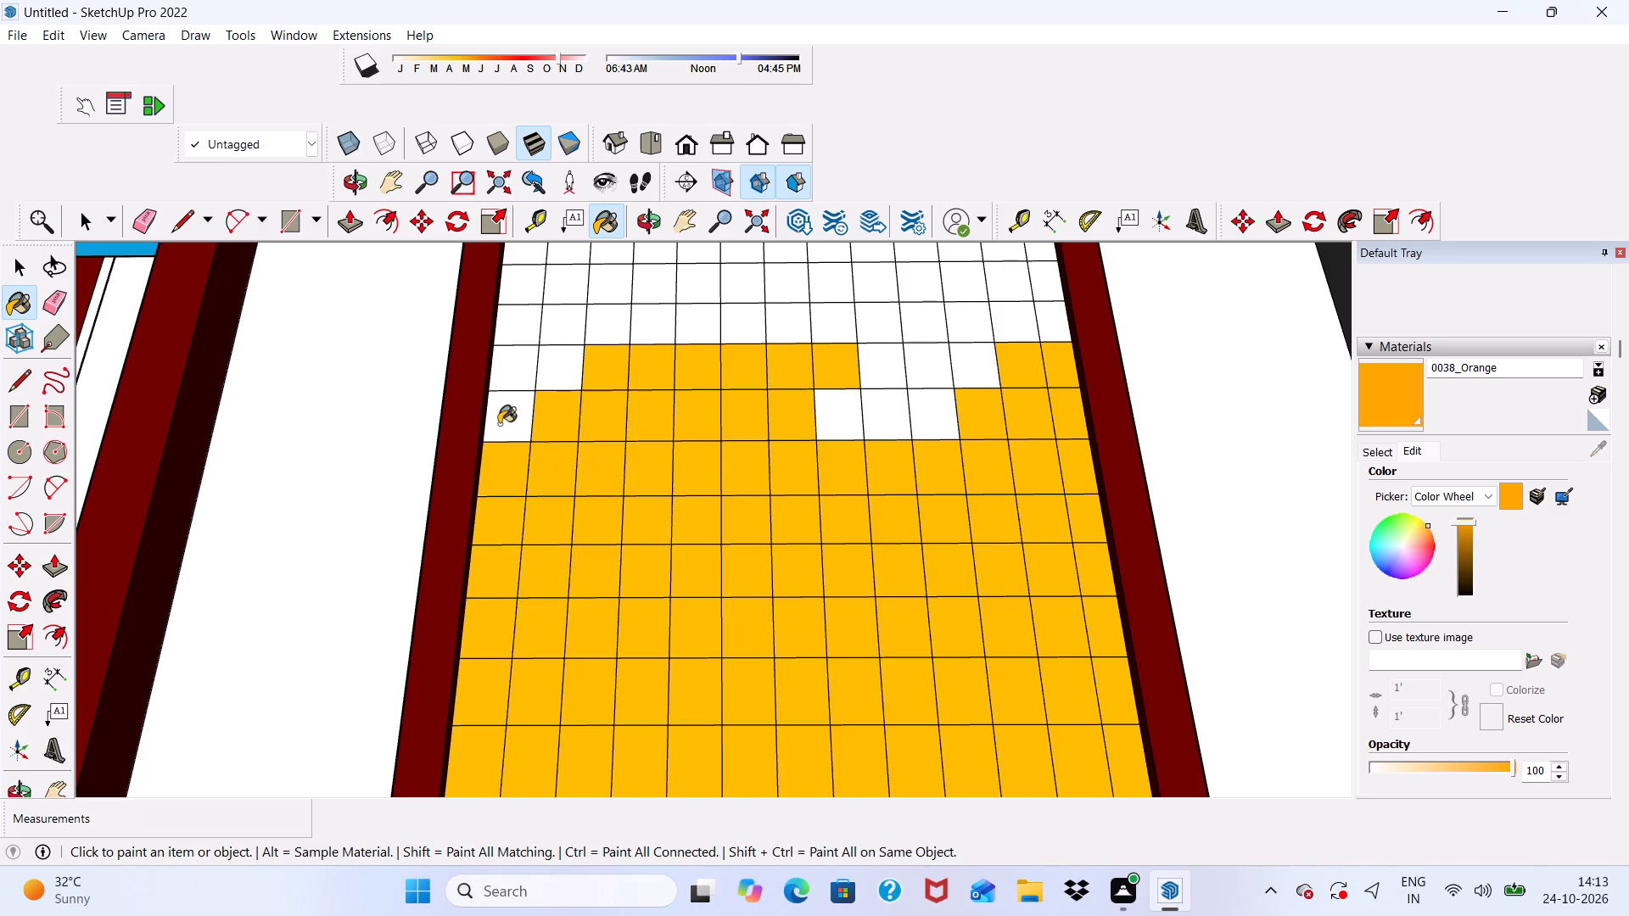
pyautogui.click(499, 424)
pyautogui.click(510, 356)
pyautogui.moveTo(545, 365); pyautogui.dragTo(563, 369)
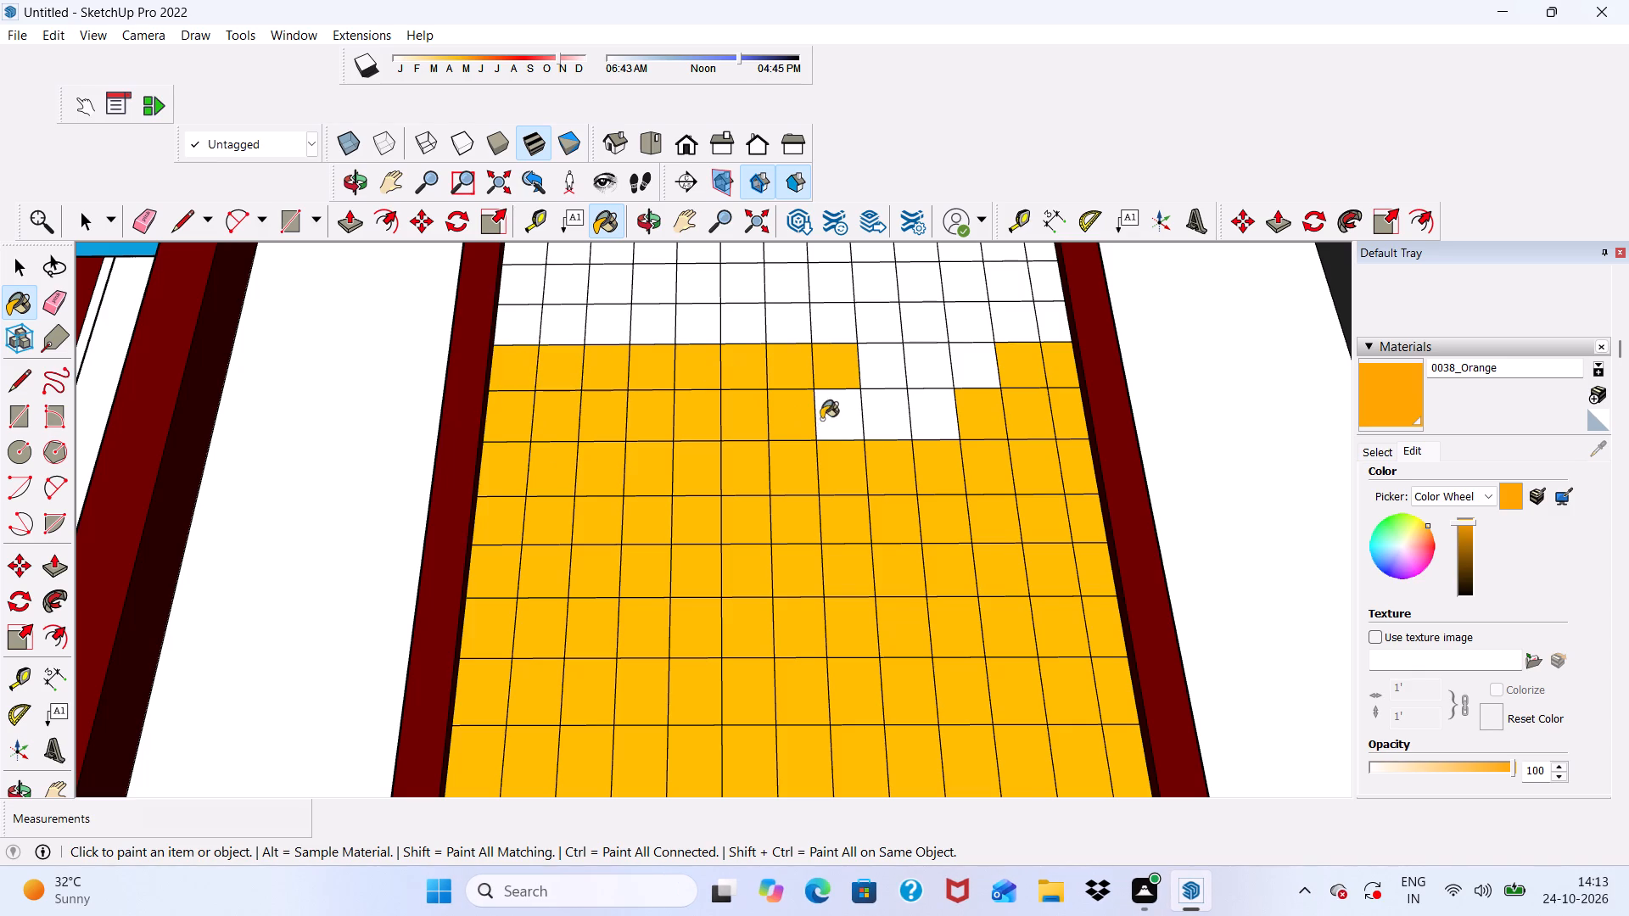
# Paint the thirty-third row's eighth to tenth cells and the thirty-fourth row's ninth to eleventh cells with 0038_Orange.
pyautogui.click(821, 419)
pyautogui.moveTo(887, 416); pyautogui.dragTo(902, 421)
pyautogui.click(943, 421)
pyautogui.click(885, 368)
pyautogui.click(938, 367)
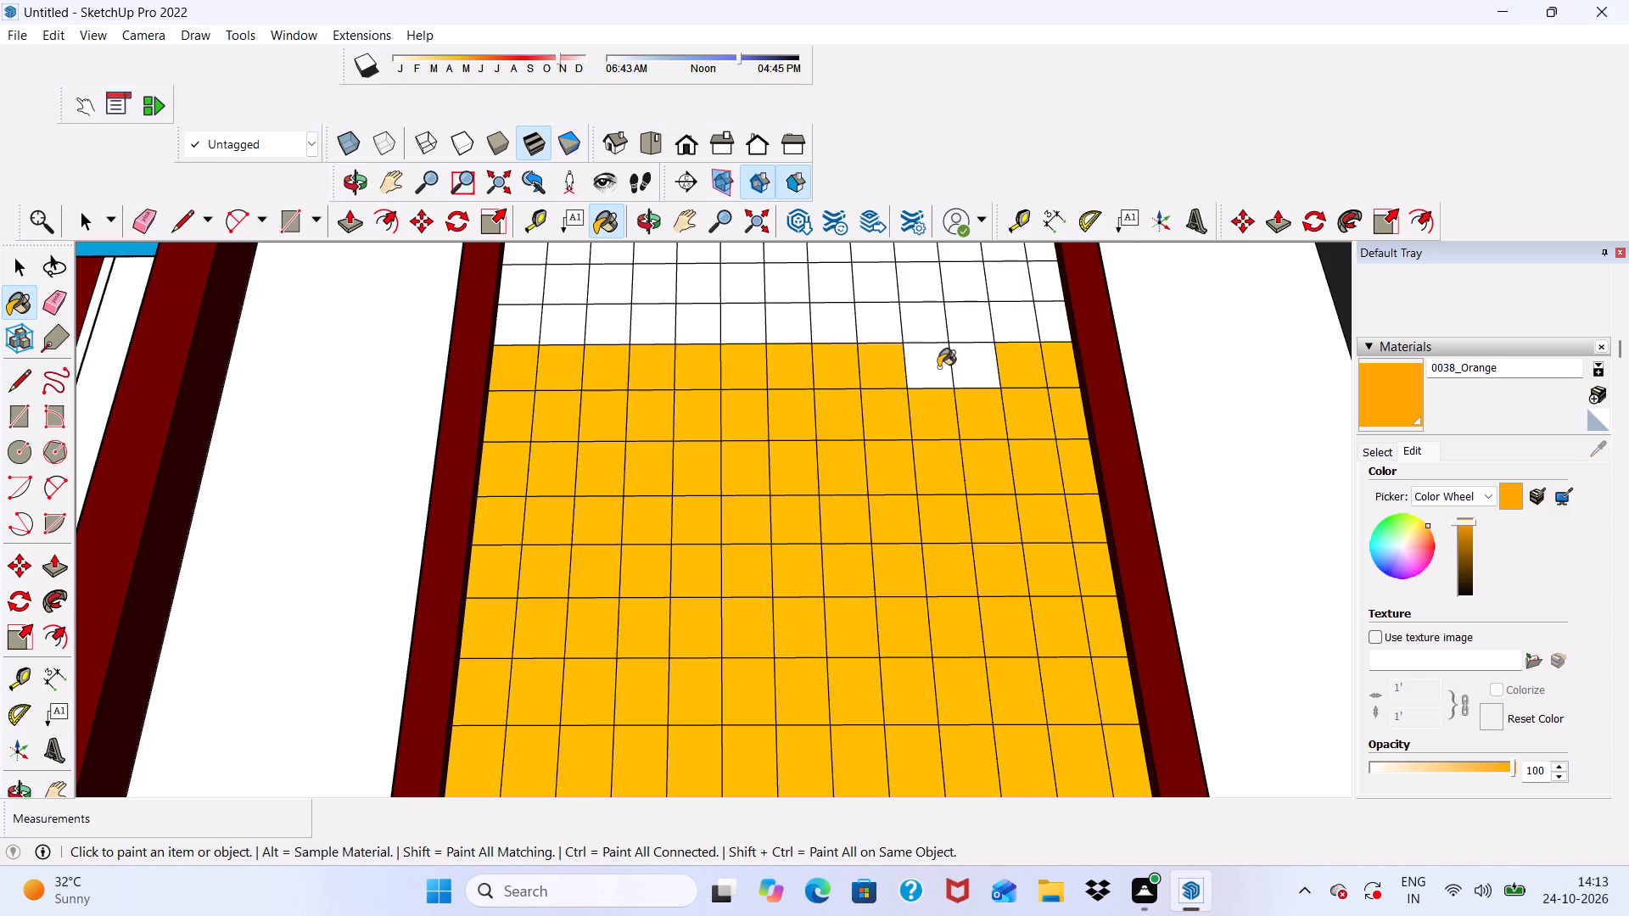
pyautogui.click(952, 366)
# Paint the ten white cells at the top of the grid's thirteenth column, beside the frame, with 0038_Orange.
pyautogui.scroll(-14, 890, 374)
pyautogui.scroll(7, 862, 277)
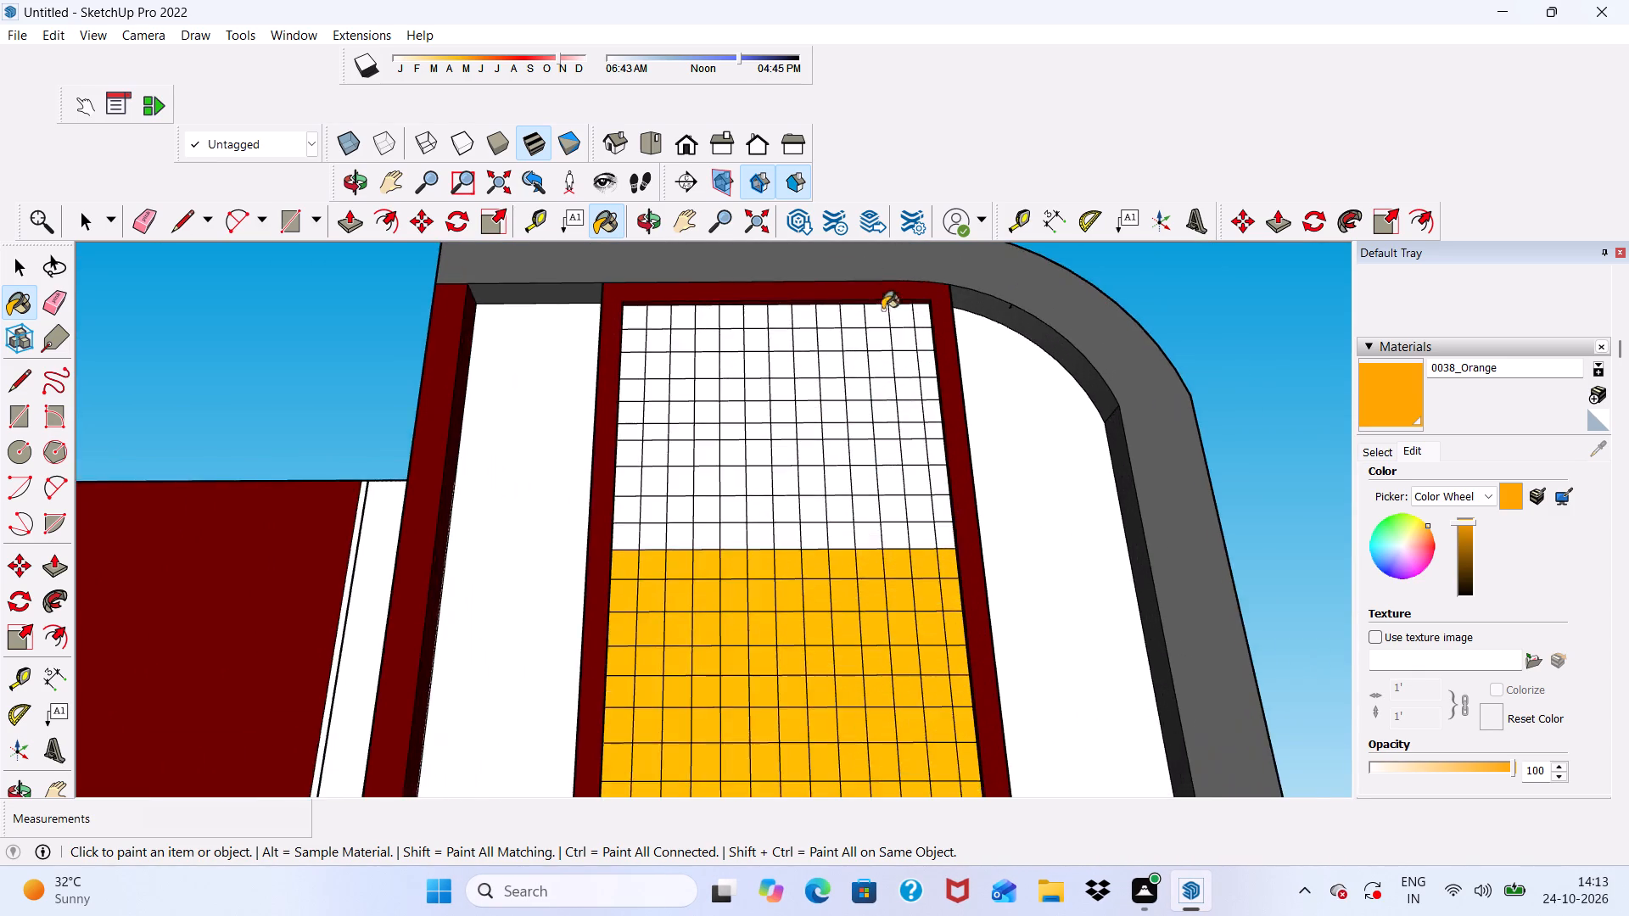
pyautogui.scroll(5, 917, 327)
pyautogui.click(921, 320)
pyautogui.click(925, 349)
pyautogui.click(932, 377)
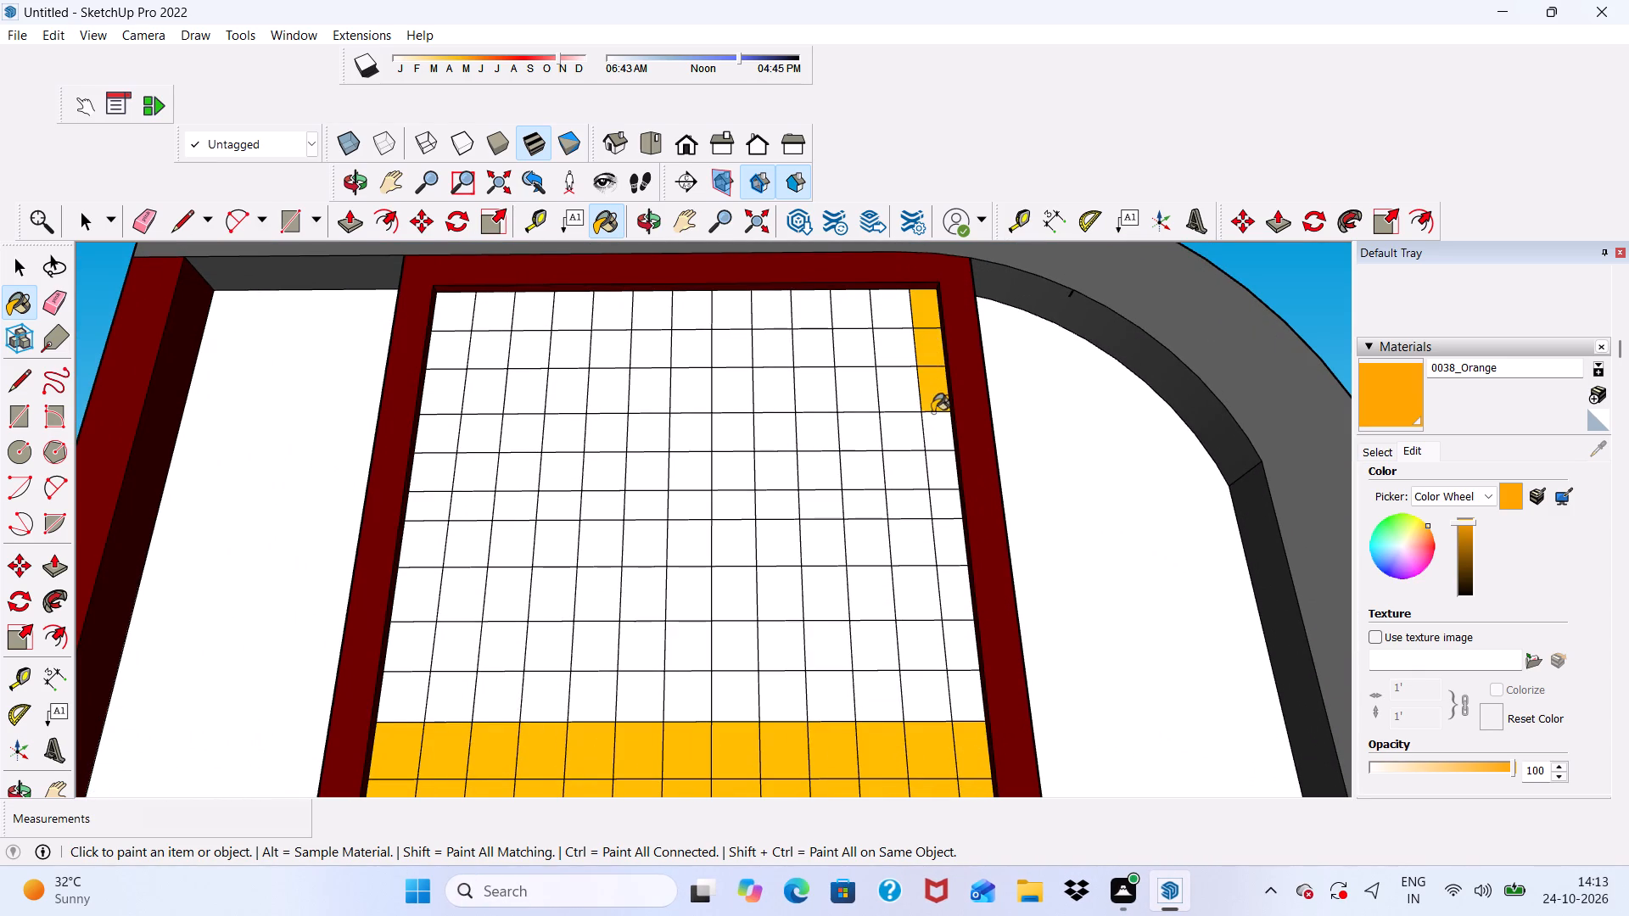
pyautogui.click(933, 423)
pyautogui.click(941, 471)
pyautogui.click(943, 506)
pyautogui.scroll(-7, 866, 304)
pyautogui.scroll(4, 884, 444)
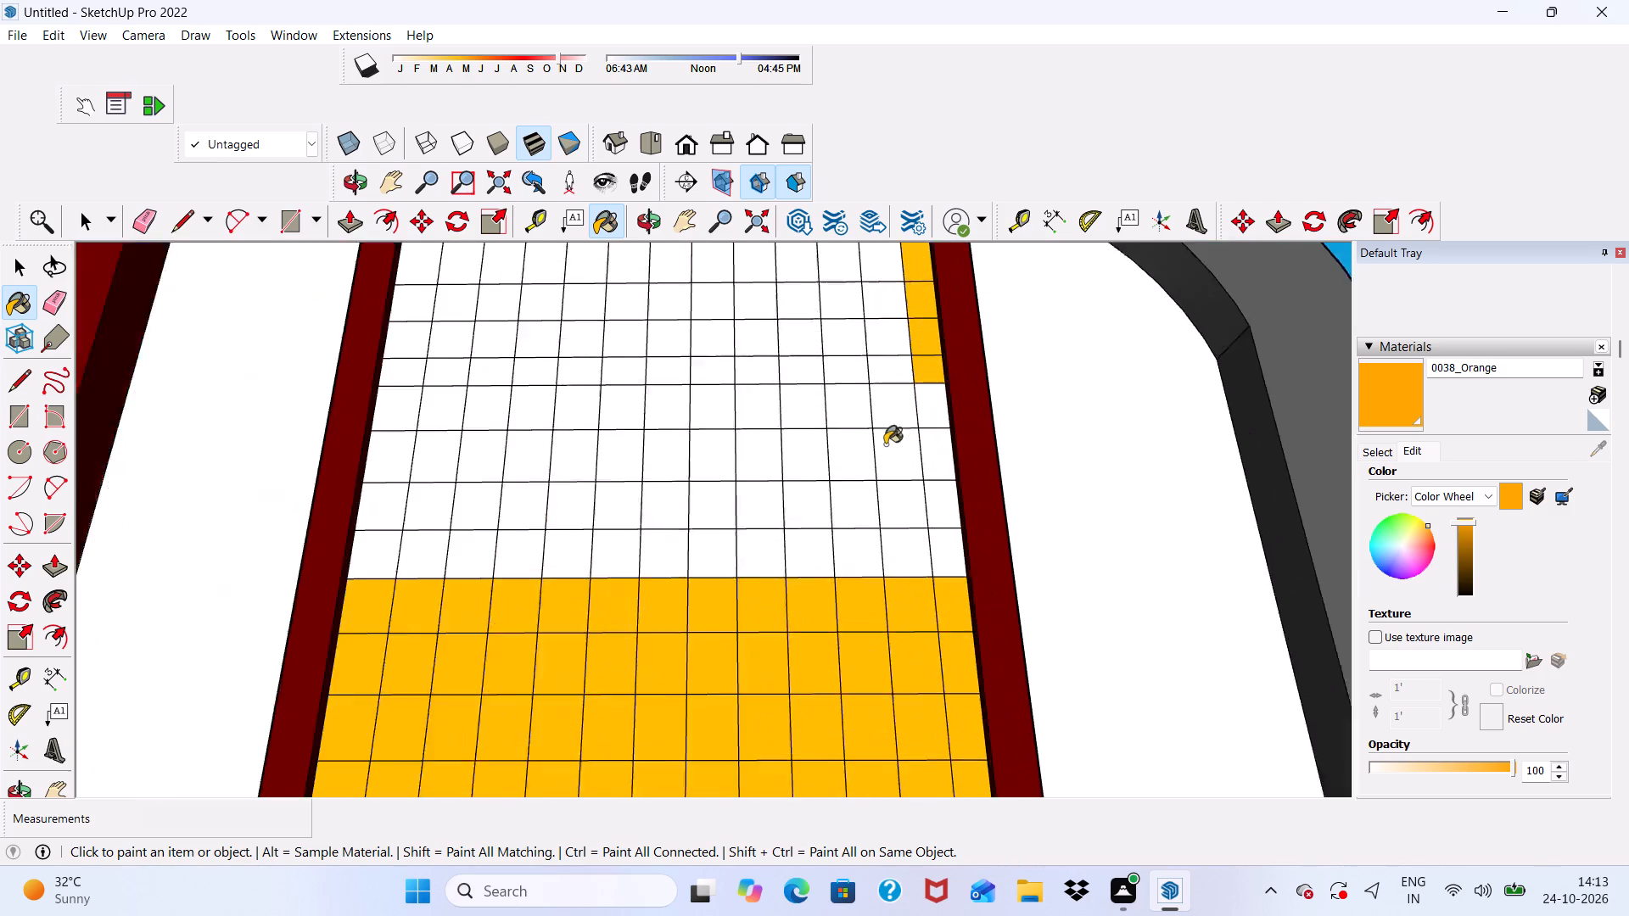
pyautogui.scroll(7, 885, 444)
pyautogui.click(933, 400)
pyautogui.click(949, 457)
pyautogui.moveTo(952, 526); pyautogui.dragTo(956, 550)
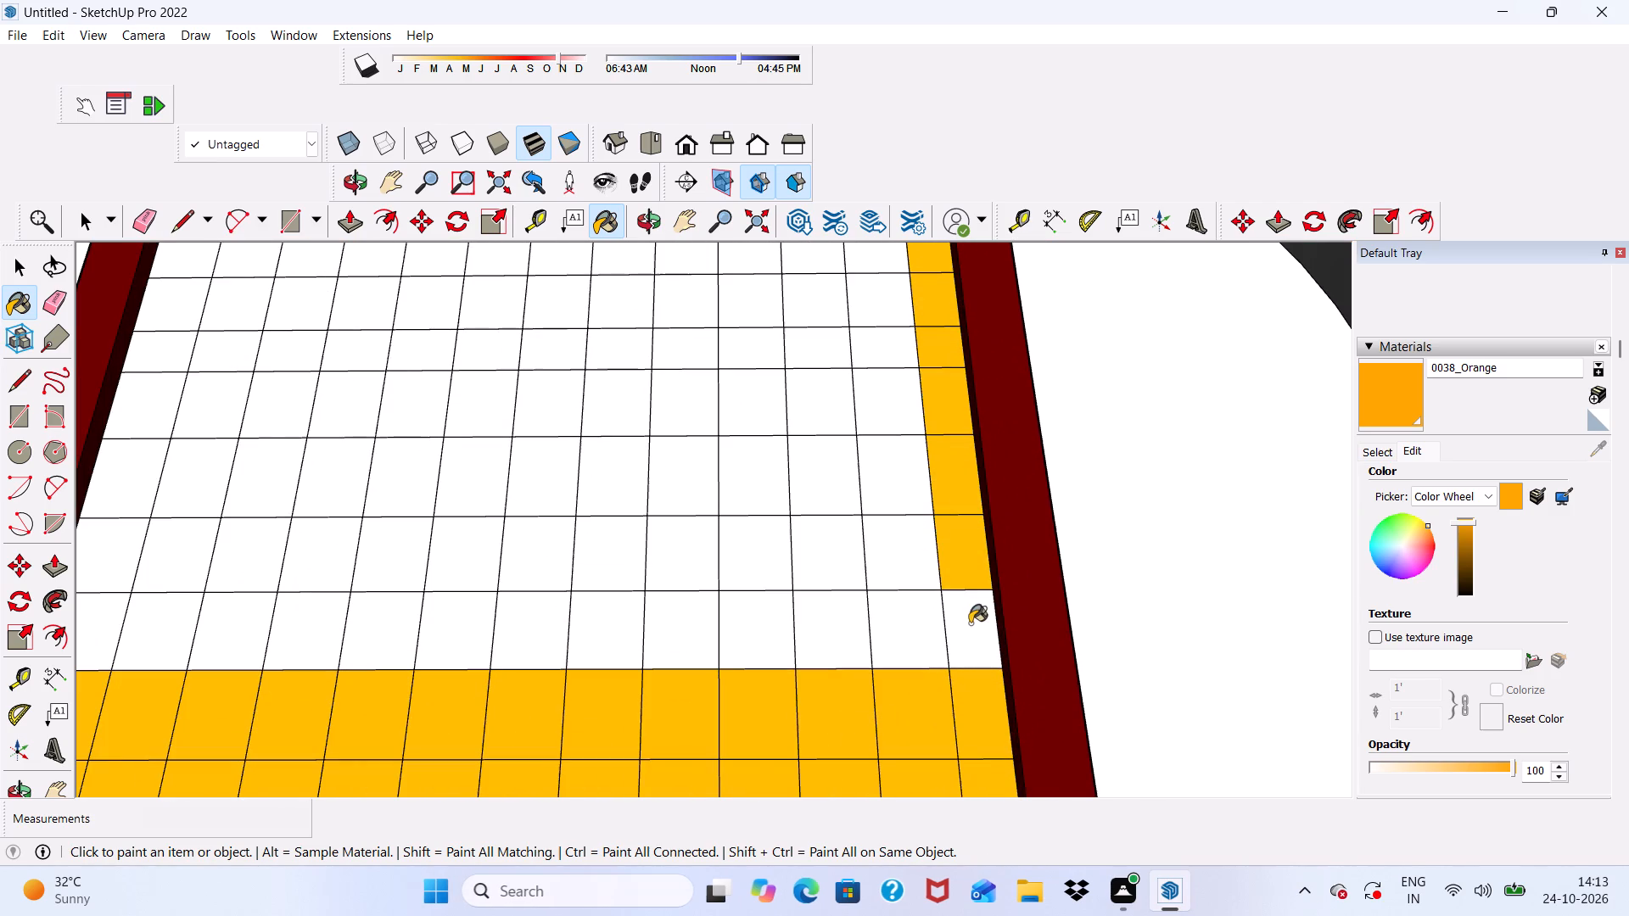
pyautogui.click(969, 620)
# Paint the thirty-fifth row from the bottom in the grid's first twelve columns with 0038_Orange.
pyautogui.click(939, 617)
pyautogui.click(832, 628)
pyautogui.moveTo(757, 638); pyautogui.dragTo(738, 640)
pyautogui.click(689, 638)
pyautogui.click(590, 619)
pyautogui.click(540, 617)
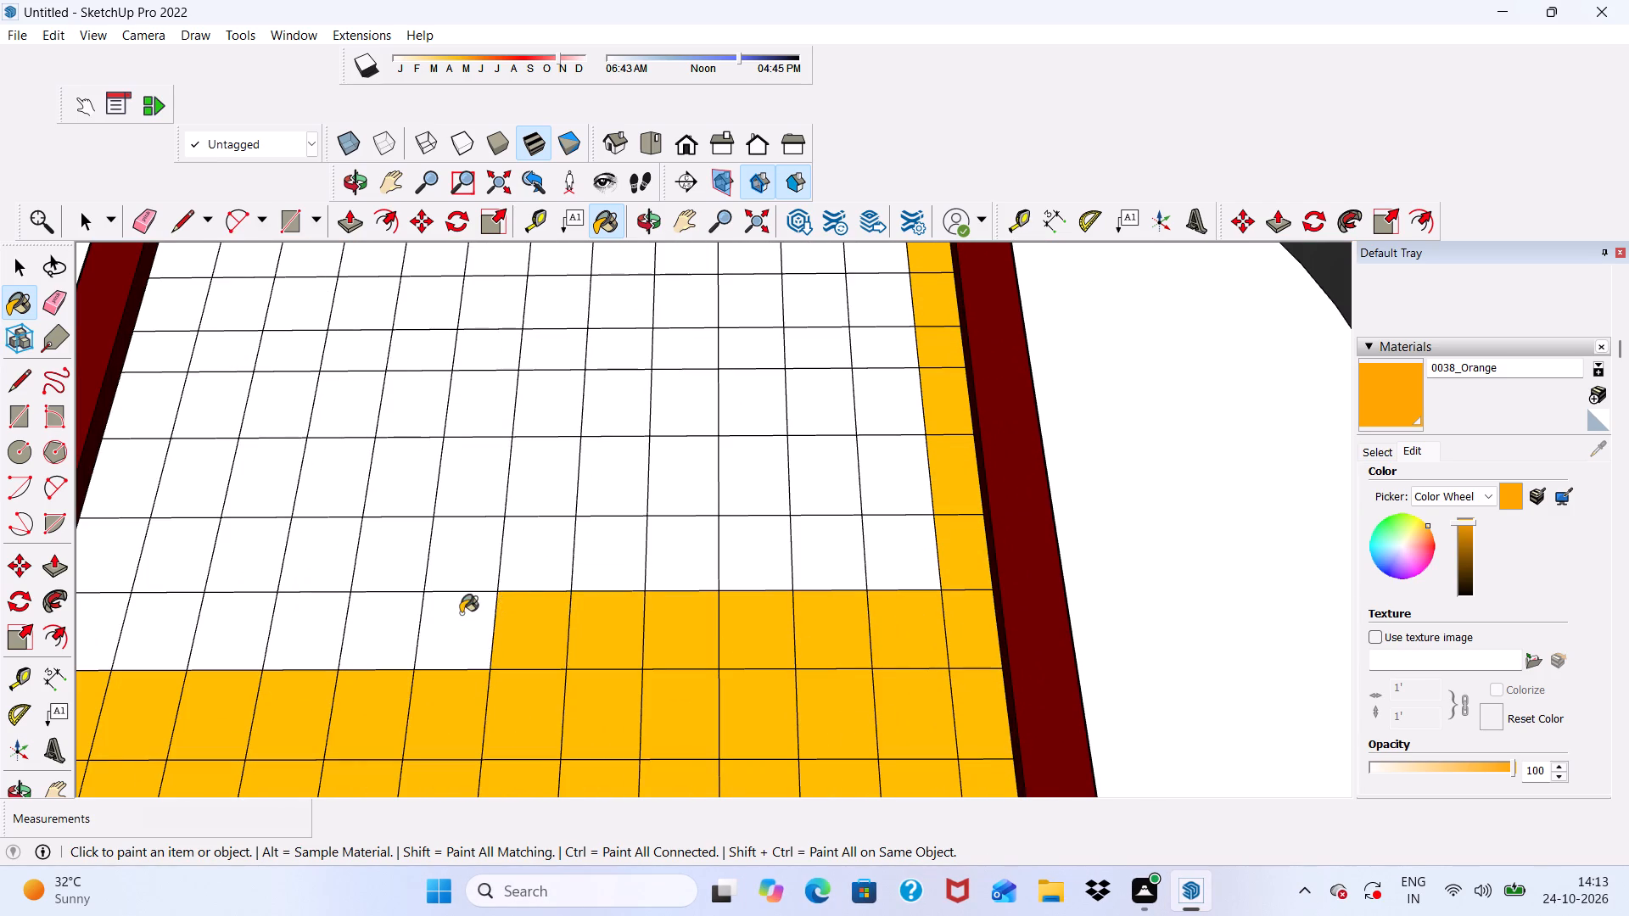
pyautogui.click(461, 613)
pyautogui.scroll(-6, 559, 470)
pyautogui.scroll(2, 727, 399)
pyautogui.scroll(-5, 736, 392)
pyautogui.scroll(7, 456, 500)
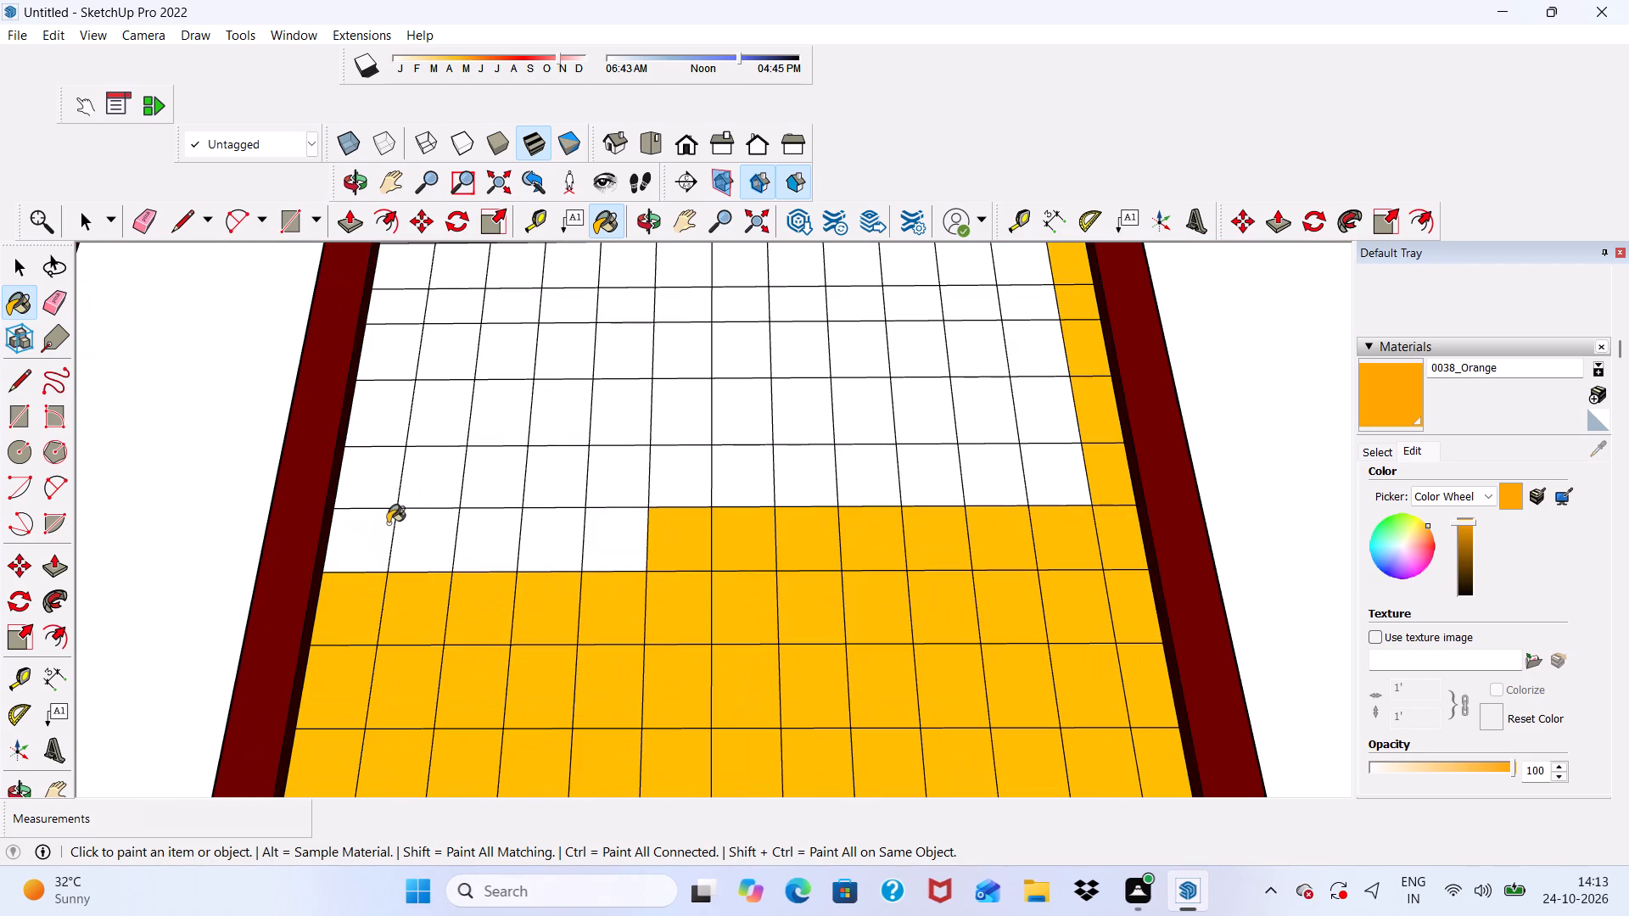
pyautogui.click(383, 539)
pyautogui.click(429, 536)
pyautogui.click(492, 536)
pyautogui.moveTo(559, 529); pyautogui.dragTo(568, 531)
pyautogui.click(615, 538)
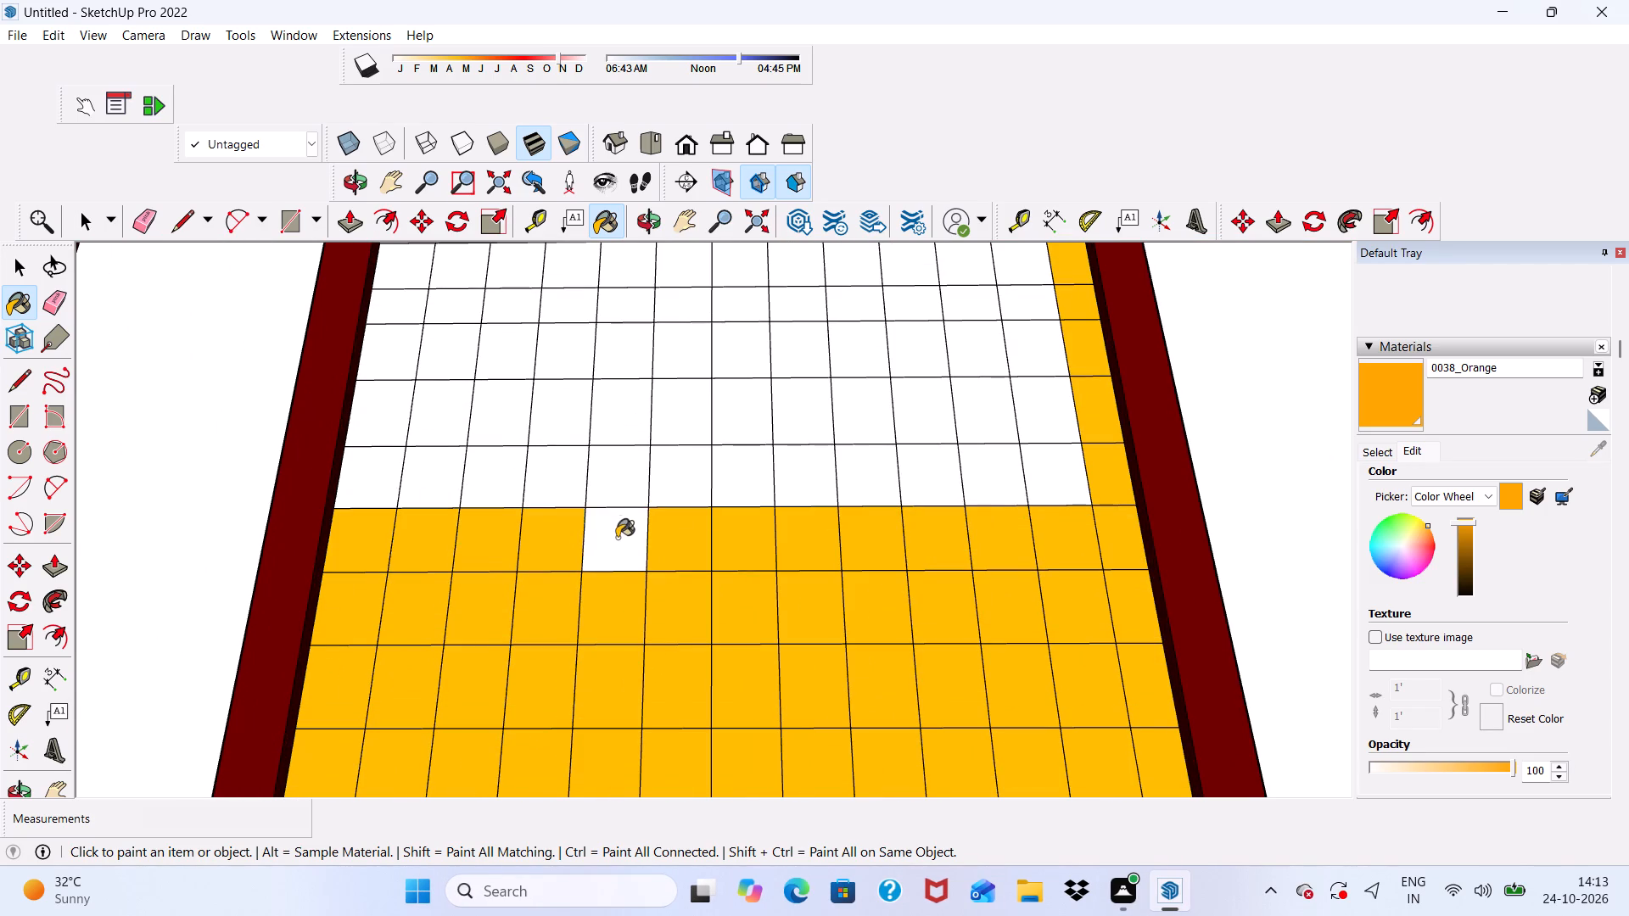
# Paint the thirty-sixth row from the bottom in the grid's first twelve columns with 0038_Orange.
pyautogui.click(610, 503)
pyautogui.click(552, 483)
pyautogui.click(502, 489)
pyautogui.moveTo(445, 493); pyautogui.dragTo(434, 493)
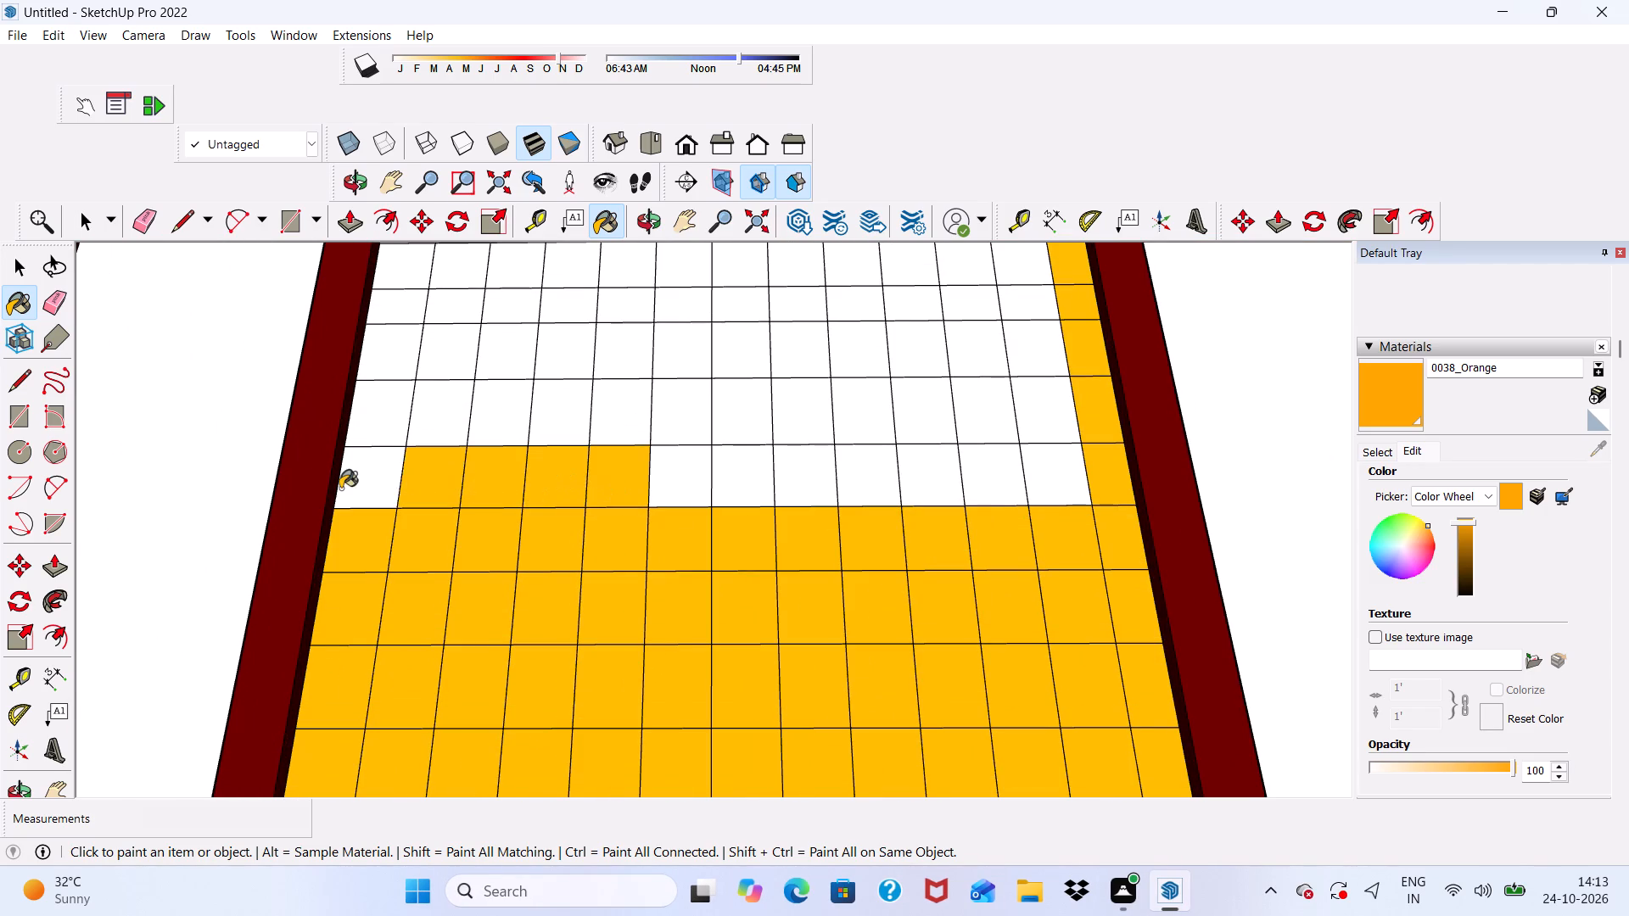
pyautogui.click(340, 489)
pyautogui.click(681, 479)
pyautogui.moveTo(731, 467); pyautogui.dragTo(737, 469)
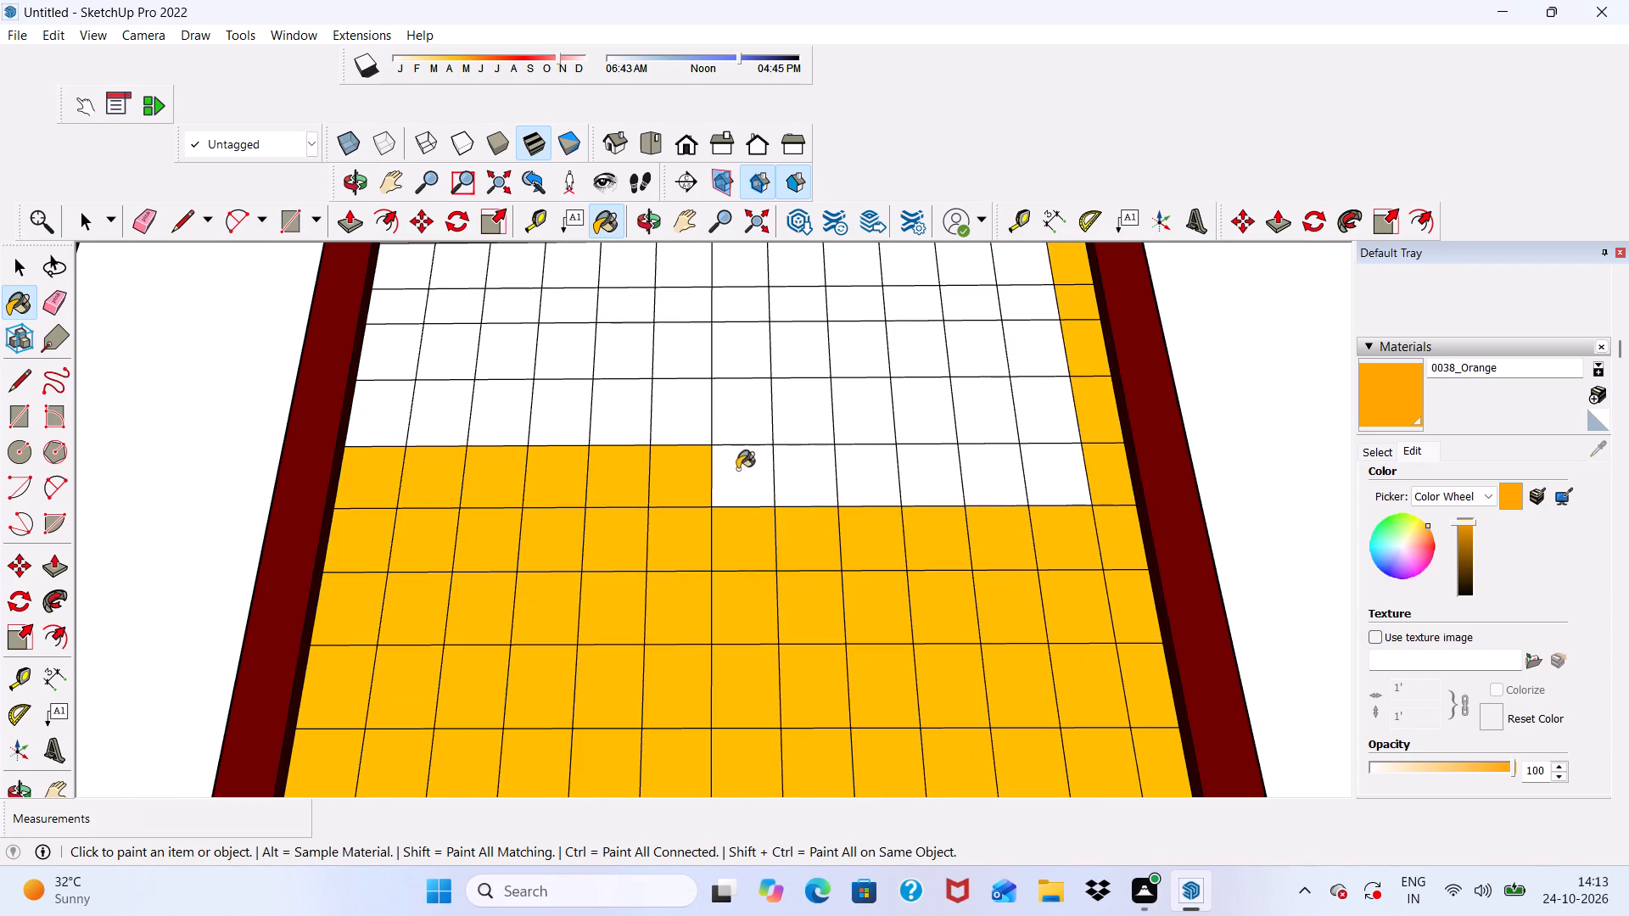
pyautogui.moveTo(737, 469); pyautogui.dragTo(742, 471)
pyautogui.moveTo(787, 468); pyautogui.dragTo(803, 468)
pyautogui.moveTo(853, 466); pyautogui.dragTo(865, 470)
pyautogui.moveTo(917, 470); pyautogui.dragTo(927, 474)
pyautogui.click(988, 471)
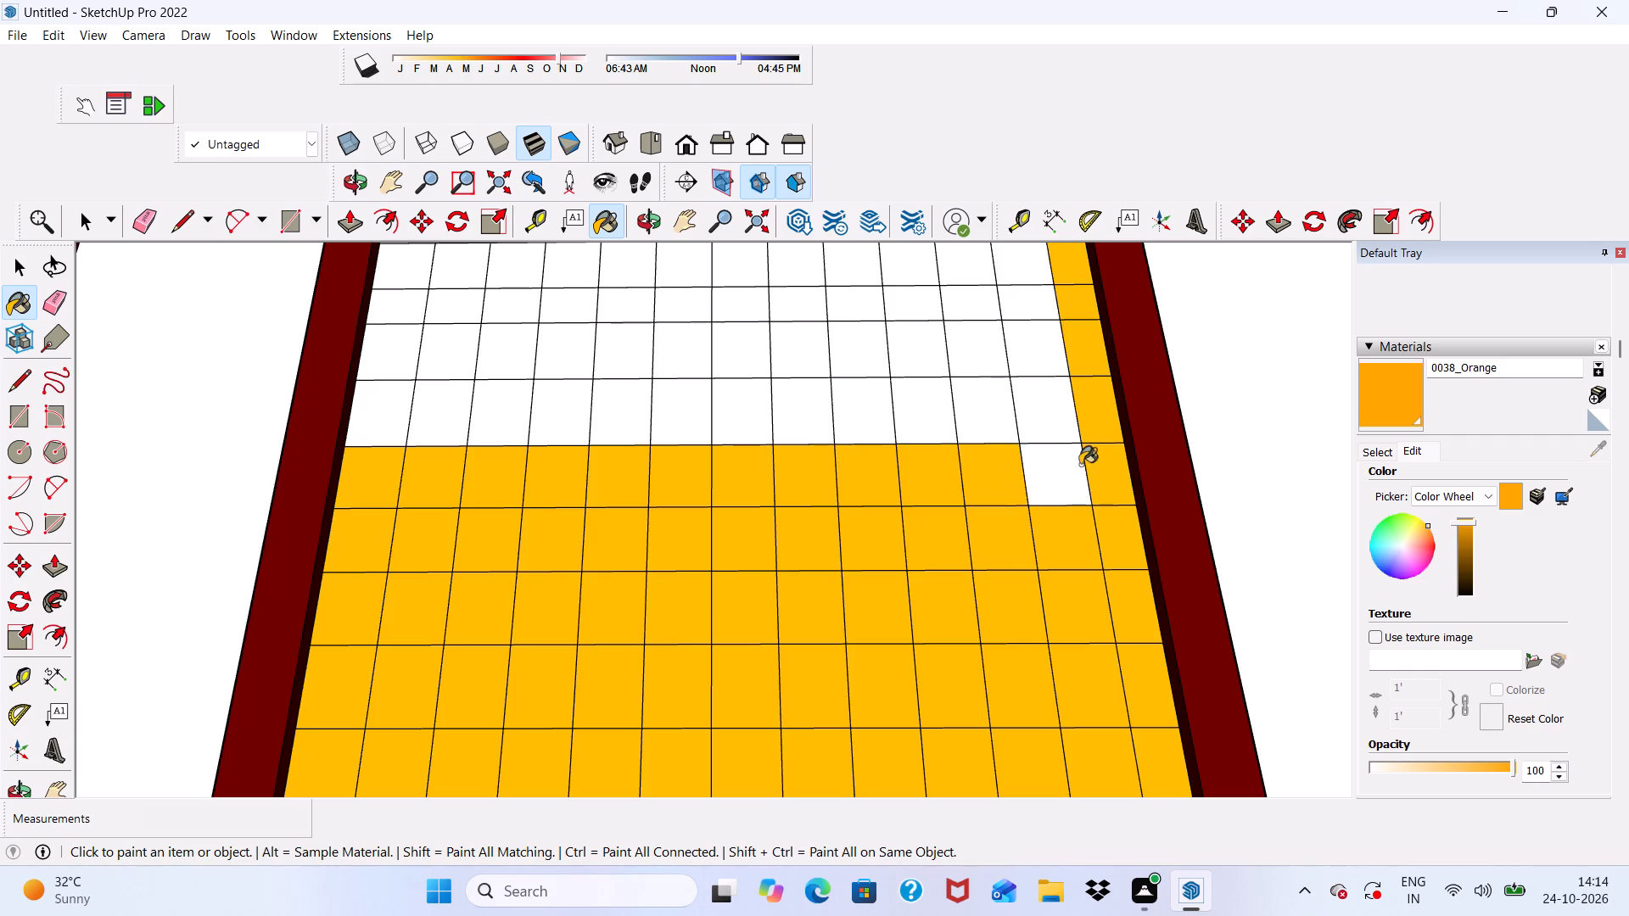
pyautogui.click(1047, 479)
# Paint the grid's twelfth and eleventh columns in rows thirty-seven to forty with 0038_Orange.
pyautogui.click(1018, 406)
pyautogui.click(1015, 347)
pyautogui.click(1008, 299)
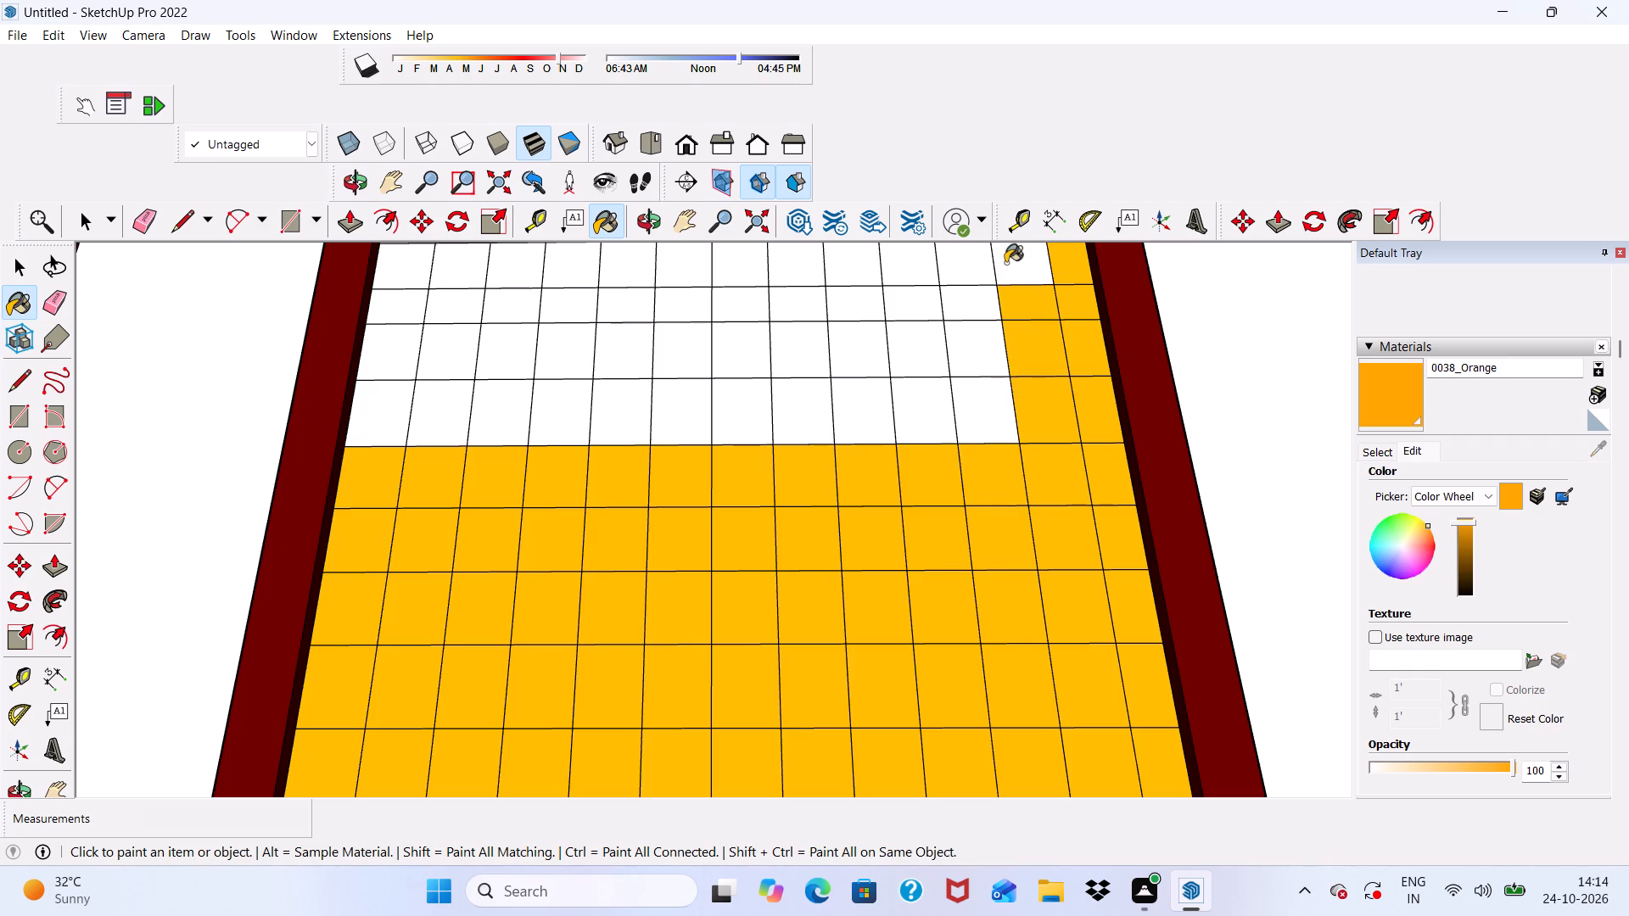
pyautogui.click(1001, 251)
pyautogui.moveTo(966, 271); pyautogui.dragTo(963, 279)
pyautogui.click(960, 310)
pyautogui.click(960, 363)
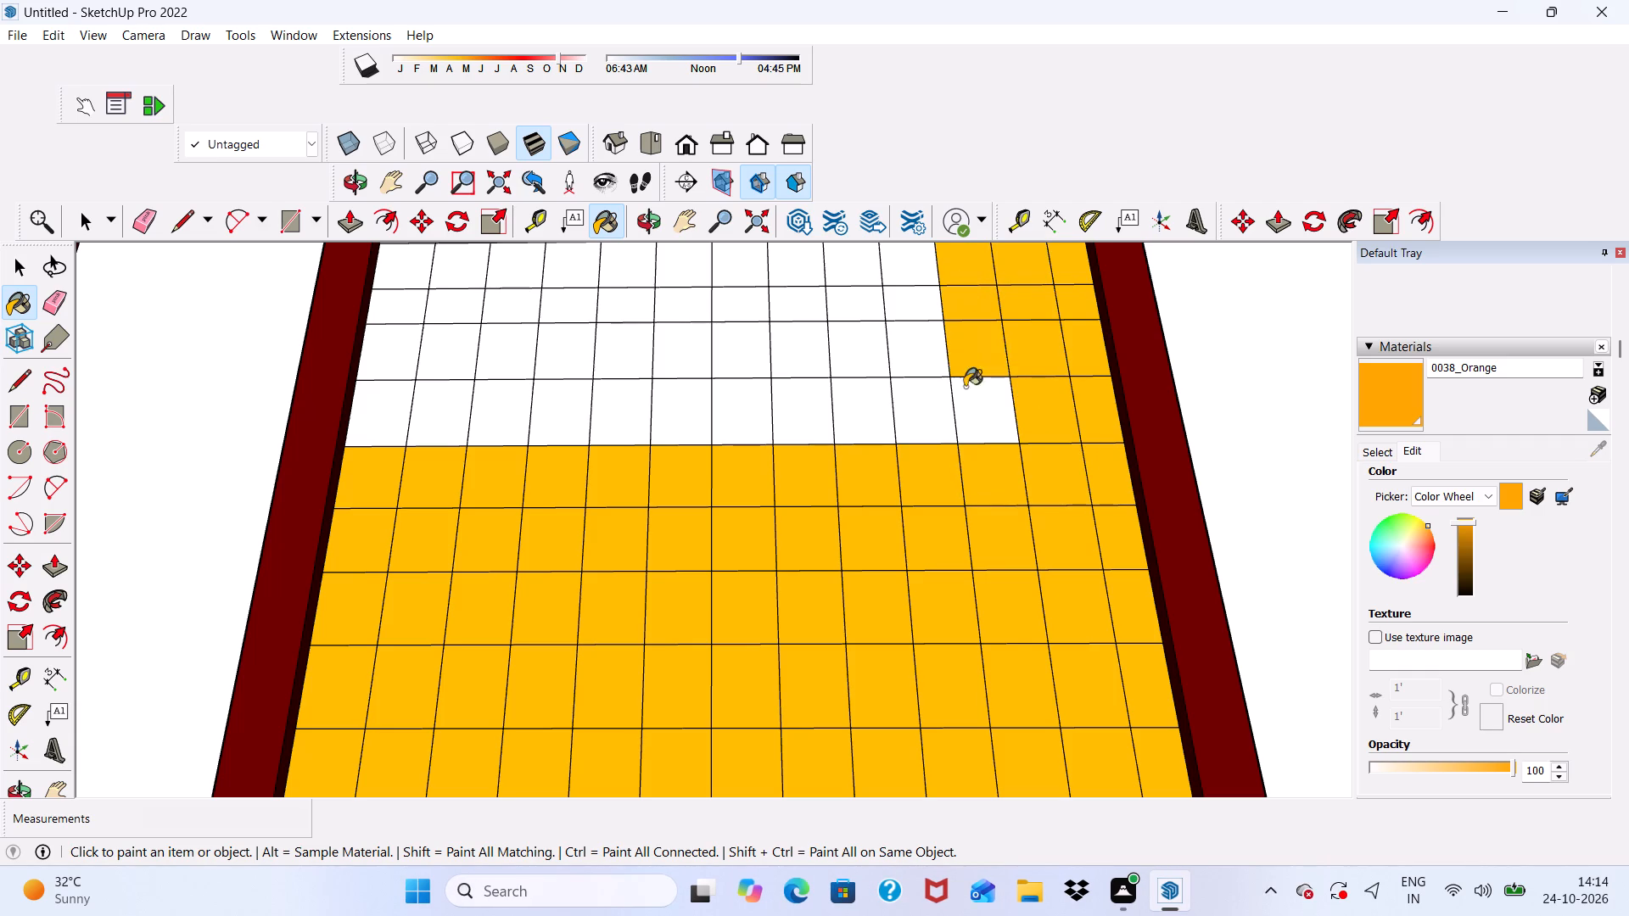
pyautogui.click(969, 401)
# Paint the thirty-seventh row from the bottom in the grid's first ten columns with 0038_Orange.
pyautogui.moveTo(932, 412); pyautogui.dragTo(914, 419)
pyautogui.moveTo(863, 427); pyautogui.dragTo(848, 432)
pyautogui.click(798, 436)
pyautogui.moveTo(742, 430); pyautogui.dragTo(724, 432)
pyautogui.moveTo(686, 432); pyautogui.dragTo(672, 437)
pyautogui.moveTo(636, 433); pyautogui.dragTo(623, 437)
pyautogui.moveTo(572, 438); pyautogui.dragTo(564, 441)
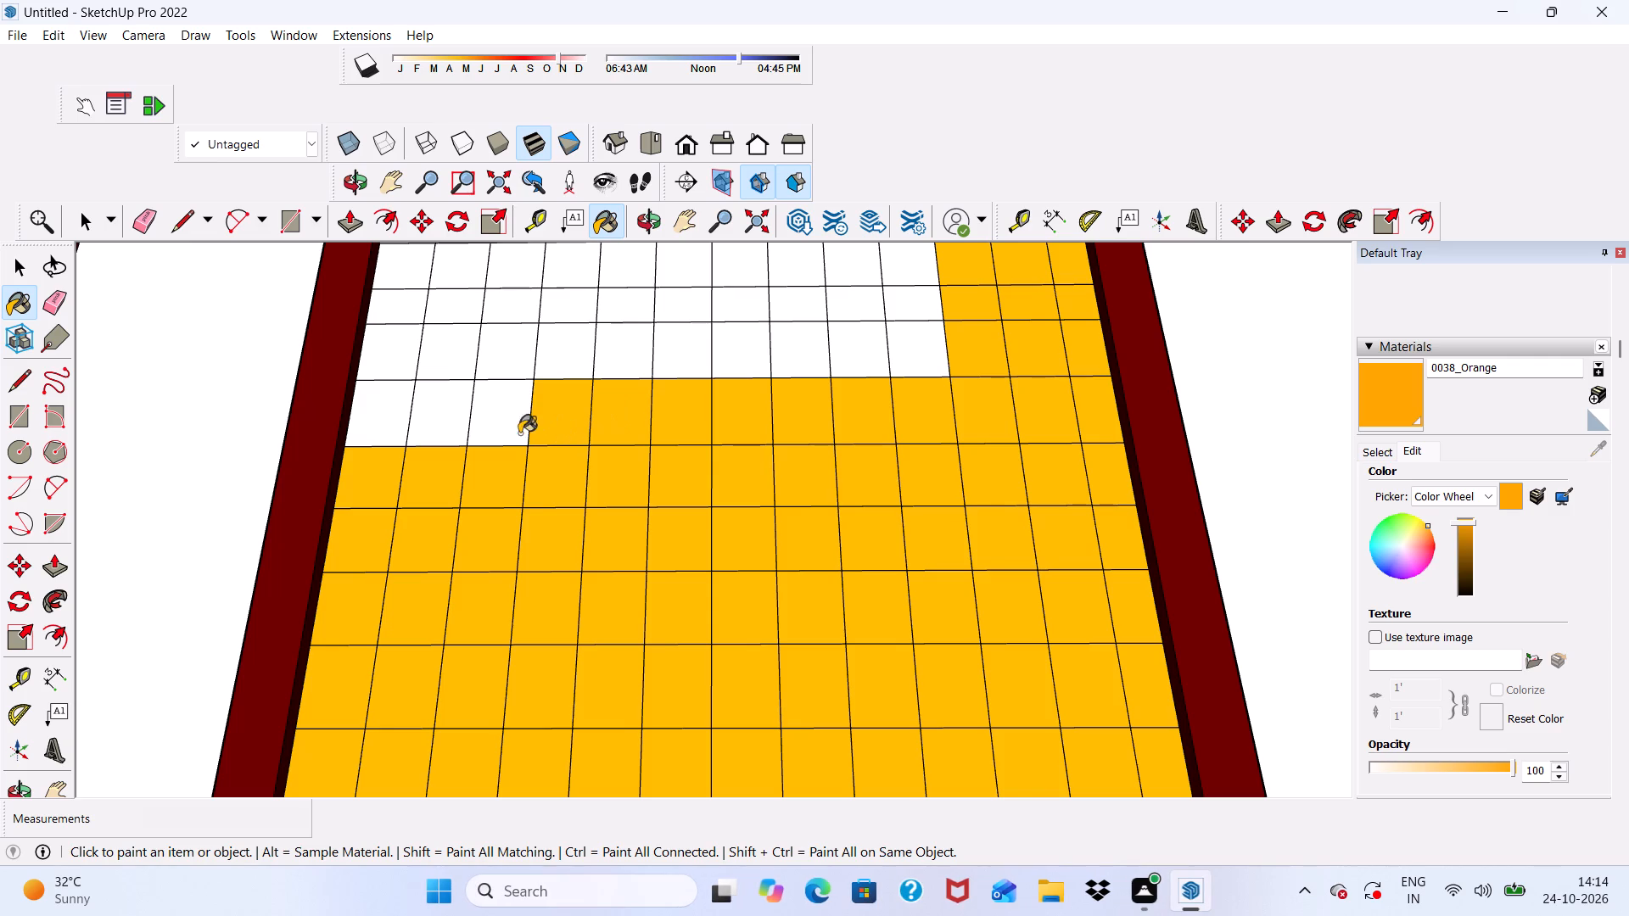
pyautogui.click(518, 433)
pyautogui.click(443, 436)
pyautogui.click(403, 427)
# Paint the thirty-eighth row's first, second, fourth and sixth to tenth cells with 0038_Orange.
pyautogui.click(361, 365)
pyautogui.moveTo(451, 348); pyautogui.dragTo(468, 354)
pyautogui.click(533, 342)
pyautogui.moveTo(577, 343); pyautogui.dragTo(587, 346)
pyautogui.moveTo(641, 345); pyautogui.dragTo(663, 350)
pyautogui.moveTo(681, 350); pyautogui.dragTo(702, 354)
pyautogui.moveTo(719, 354); pyautogui.dragTo(728, 354)
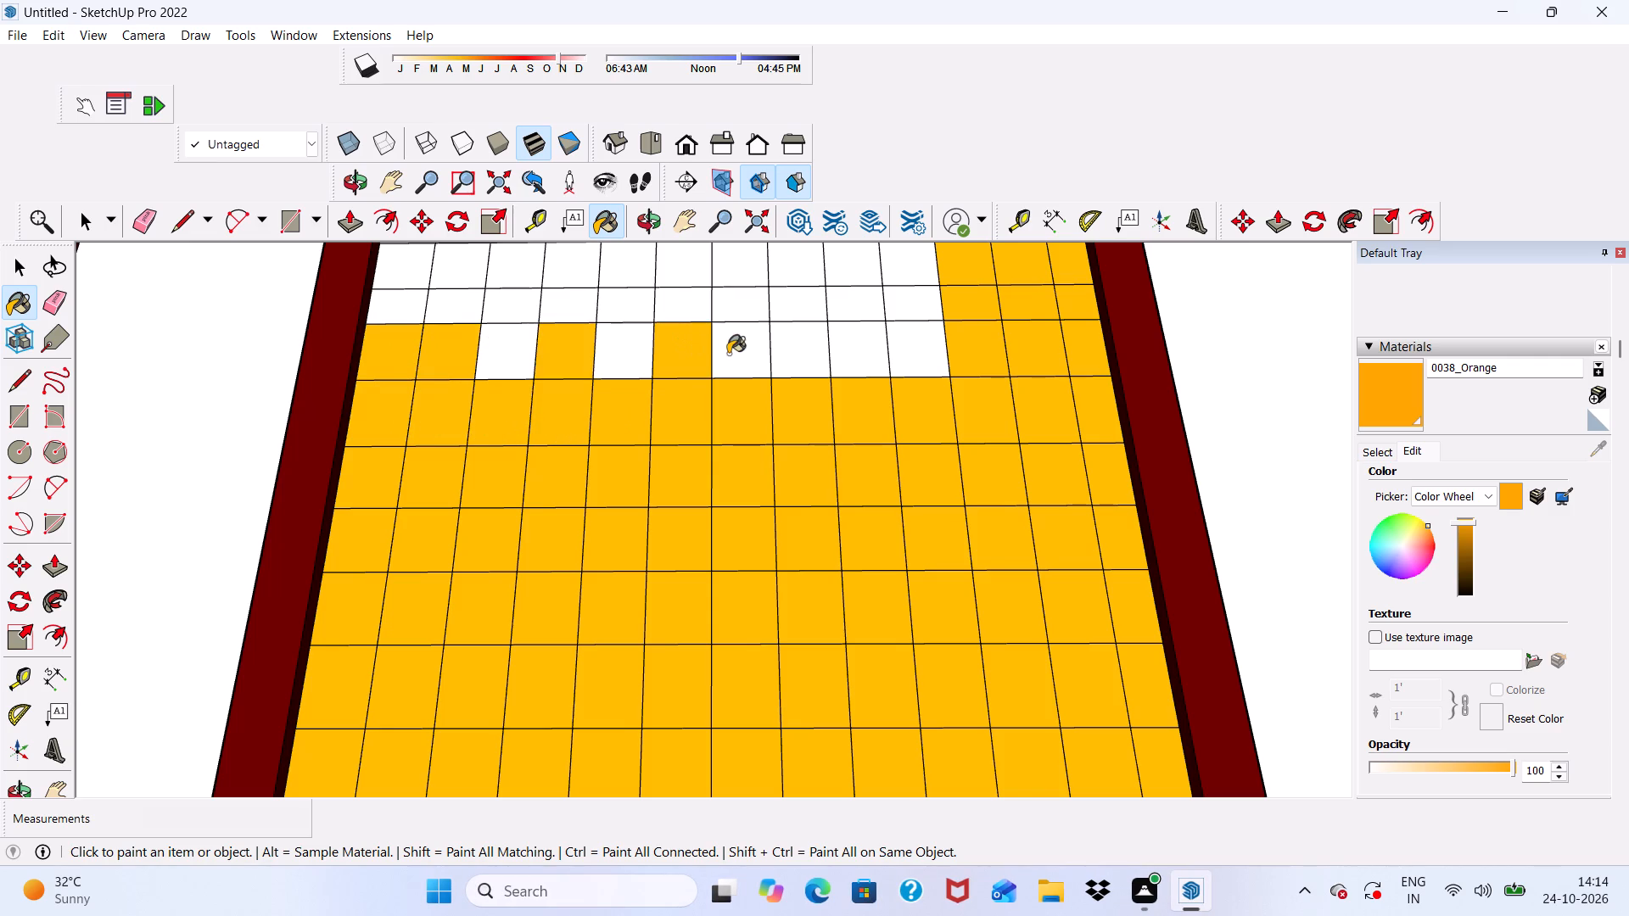
pyautogui.moveTo(728, 354); pyautogui.dragTo(735, 354)
pyautogui.moveTo(754, 351); pyautogui.dragTo(788, 360)
pyautogui.click(808, 350)
pyautogui.moveTo(841, 347); pyautogui.dragTo(851, 352)
pyautogui.moveTo(932, 333); pyautogui.dragTo(938, 343)
pyautogui.click(938, 343)
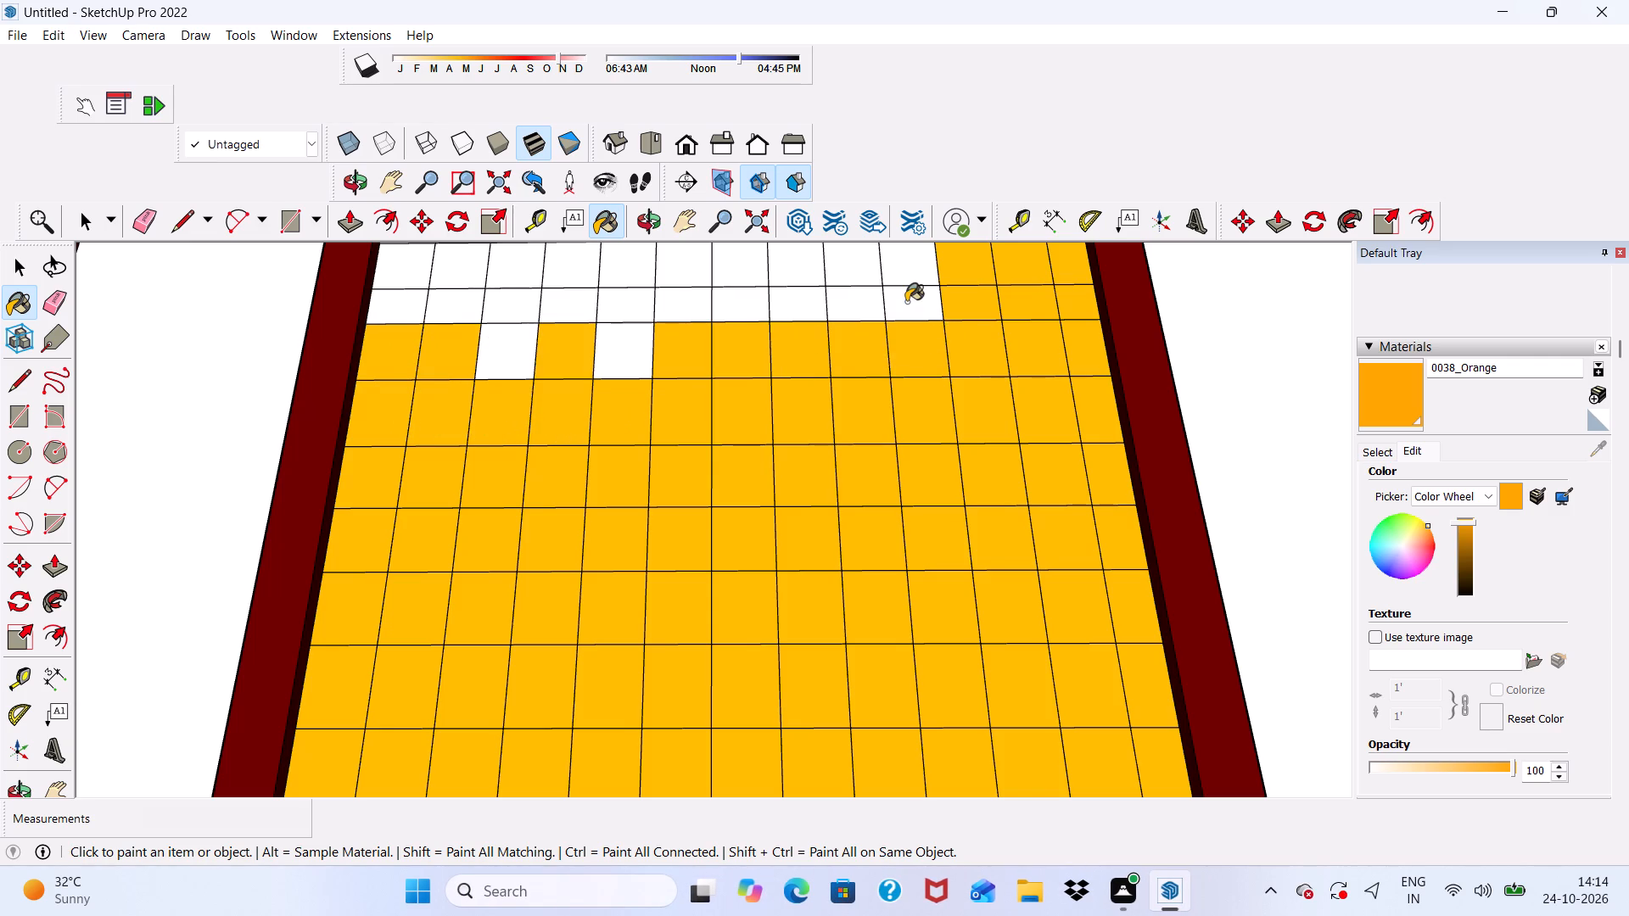
# Paint the grid's tenth column in rows thirty-nine and forty with 0038_Orange.
pyautogui.click(906, 302)
pyautogui.click(906, 276)
# Paint the grid's twelfth column in the top four rows with 0038_Orange.
pyautogui.scroll(-12, 859, 339)
pyautogui.scroll(6, 910, 287)
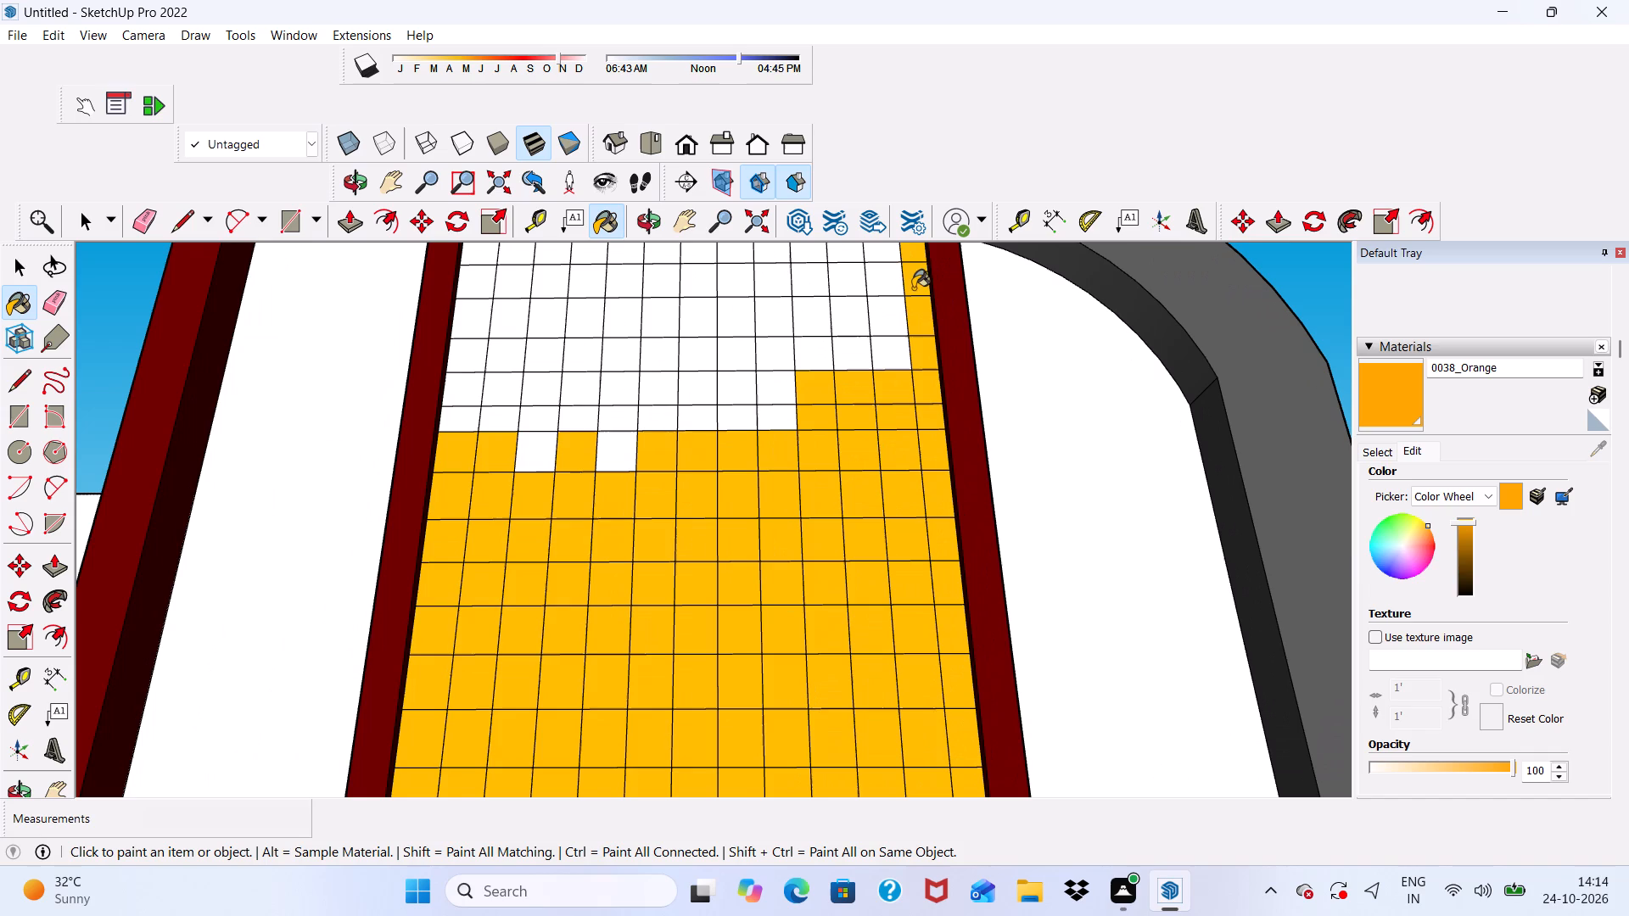
pyautogui.scroll(1, 913, 288)
pyautogui.click(882, 256)
pyautogui.click(882, 279)
pyautogui.click(882, 316)
pyautogui.click(888, 346)
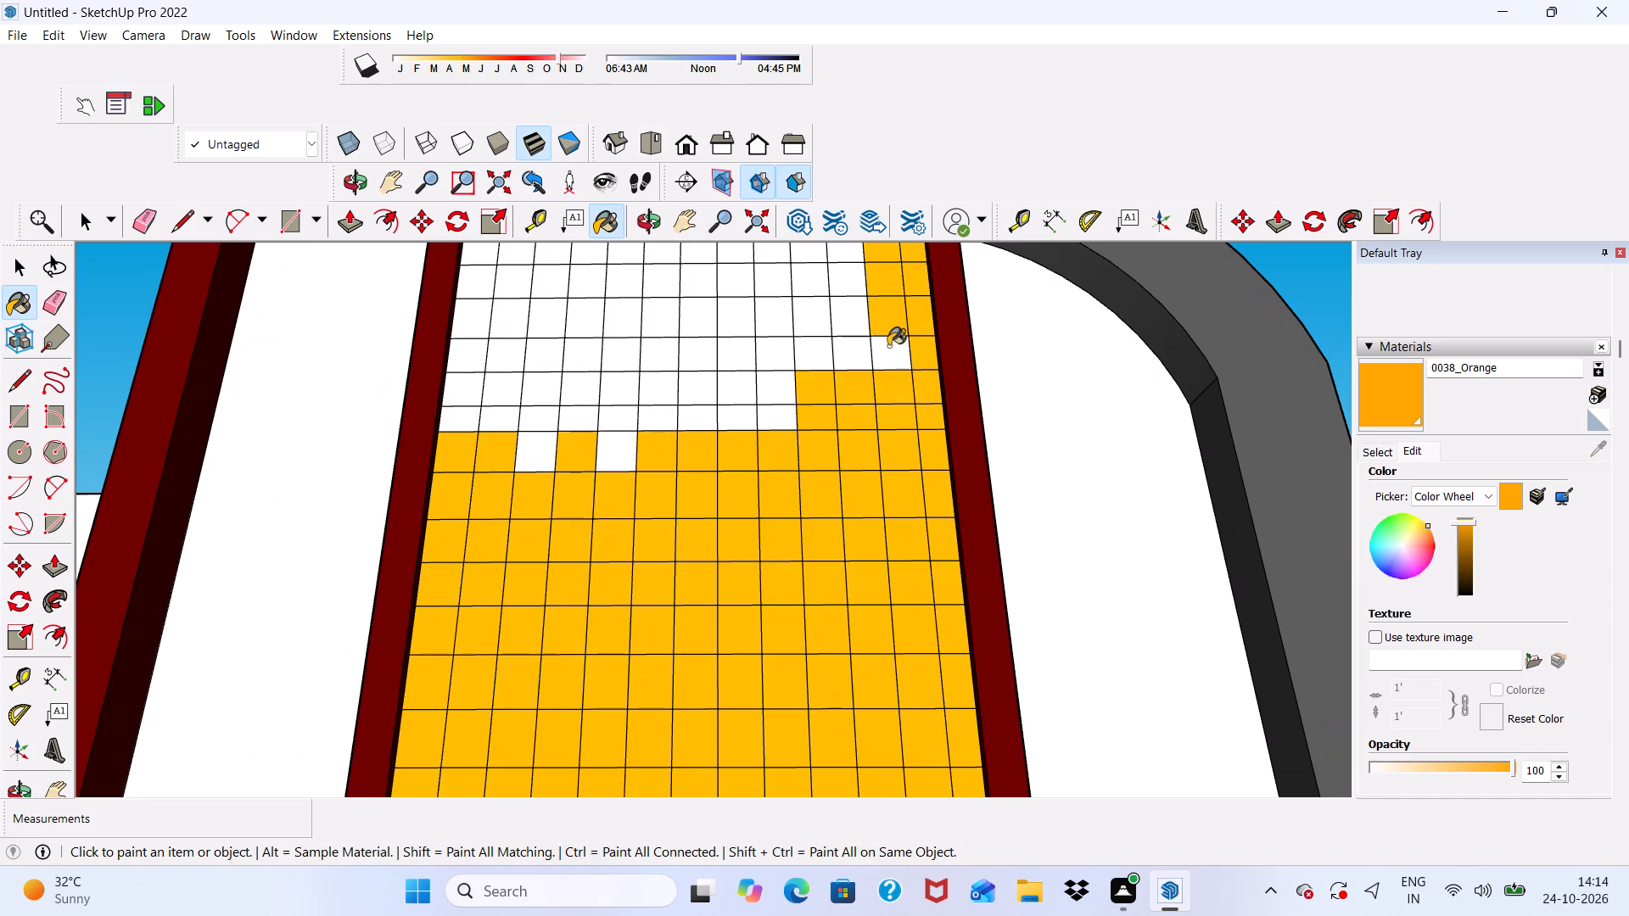
# Paint the grid's eleventh column in the top four rows with 0038_Orange.
pyautogui.click(859, 356)
pyautogui.moveTo(853, 339); pyautogui.dragTo(853, 317)
pyautogui.click(852, 271)
pyautogui.scroll(-4, 853, 280)
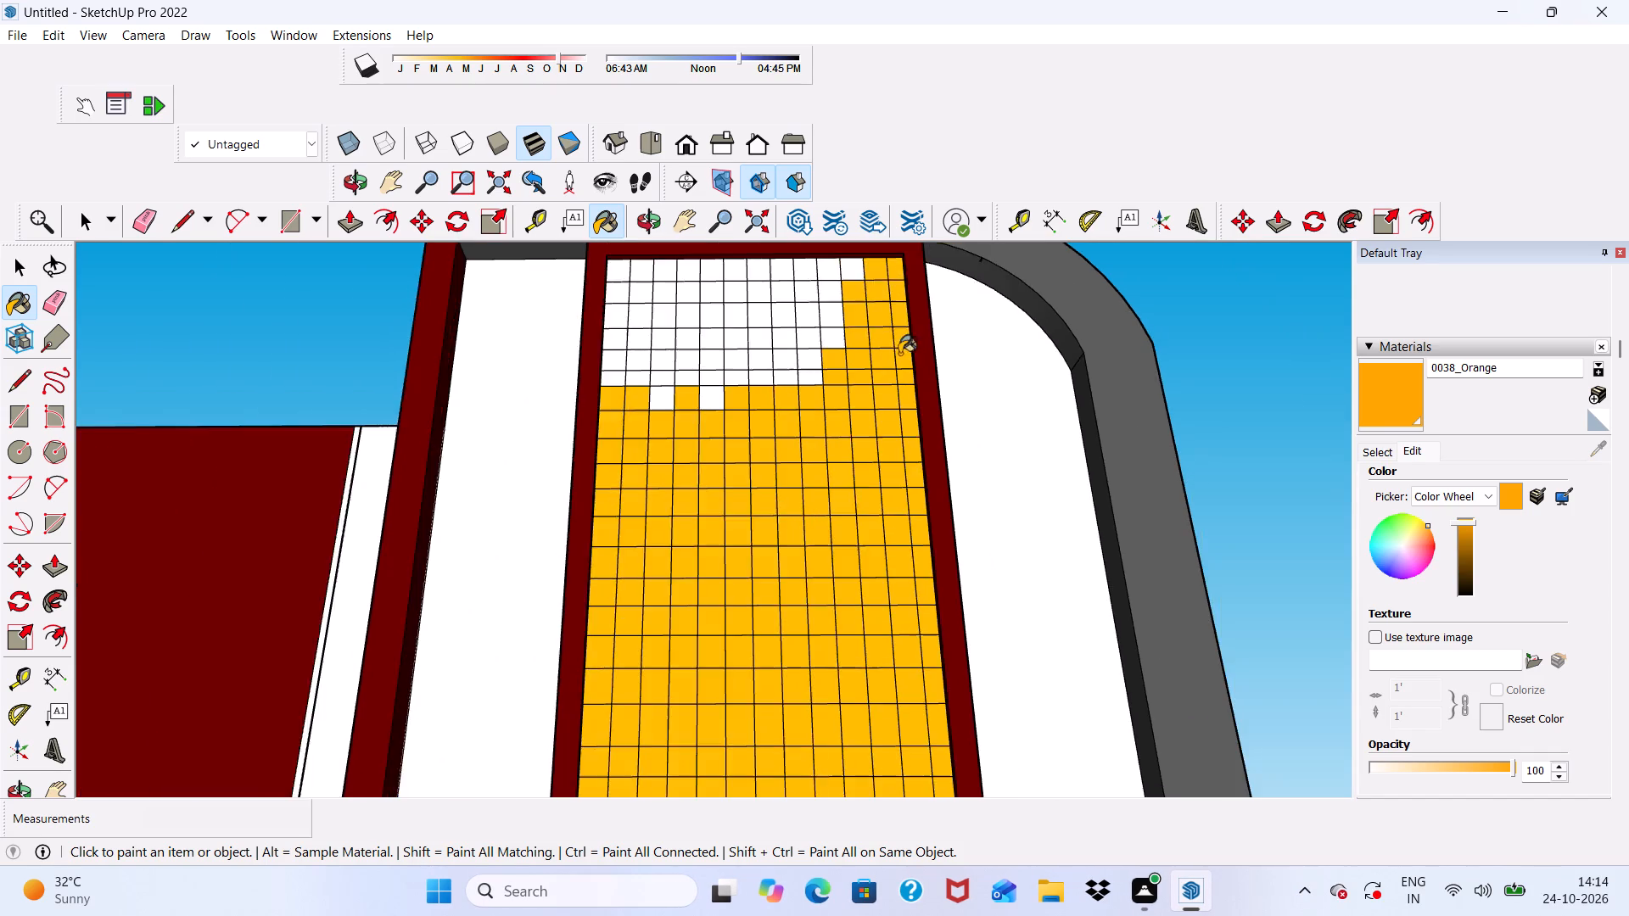
pyautogui.scroll(-7, 899, 354)
pyautogui.scroll(8, 884, 237)
pyautogui.scroll(-3, 883, 236)
pyautogui.scroll(5, 879, 244)
pyautogui.scroll(6, 879, 328)
pyautogui.click(864, 336)
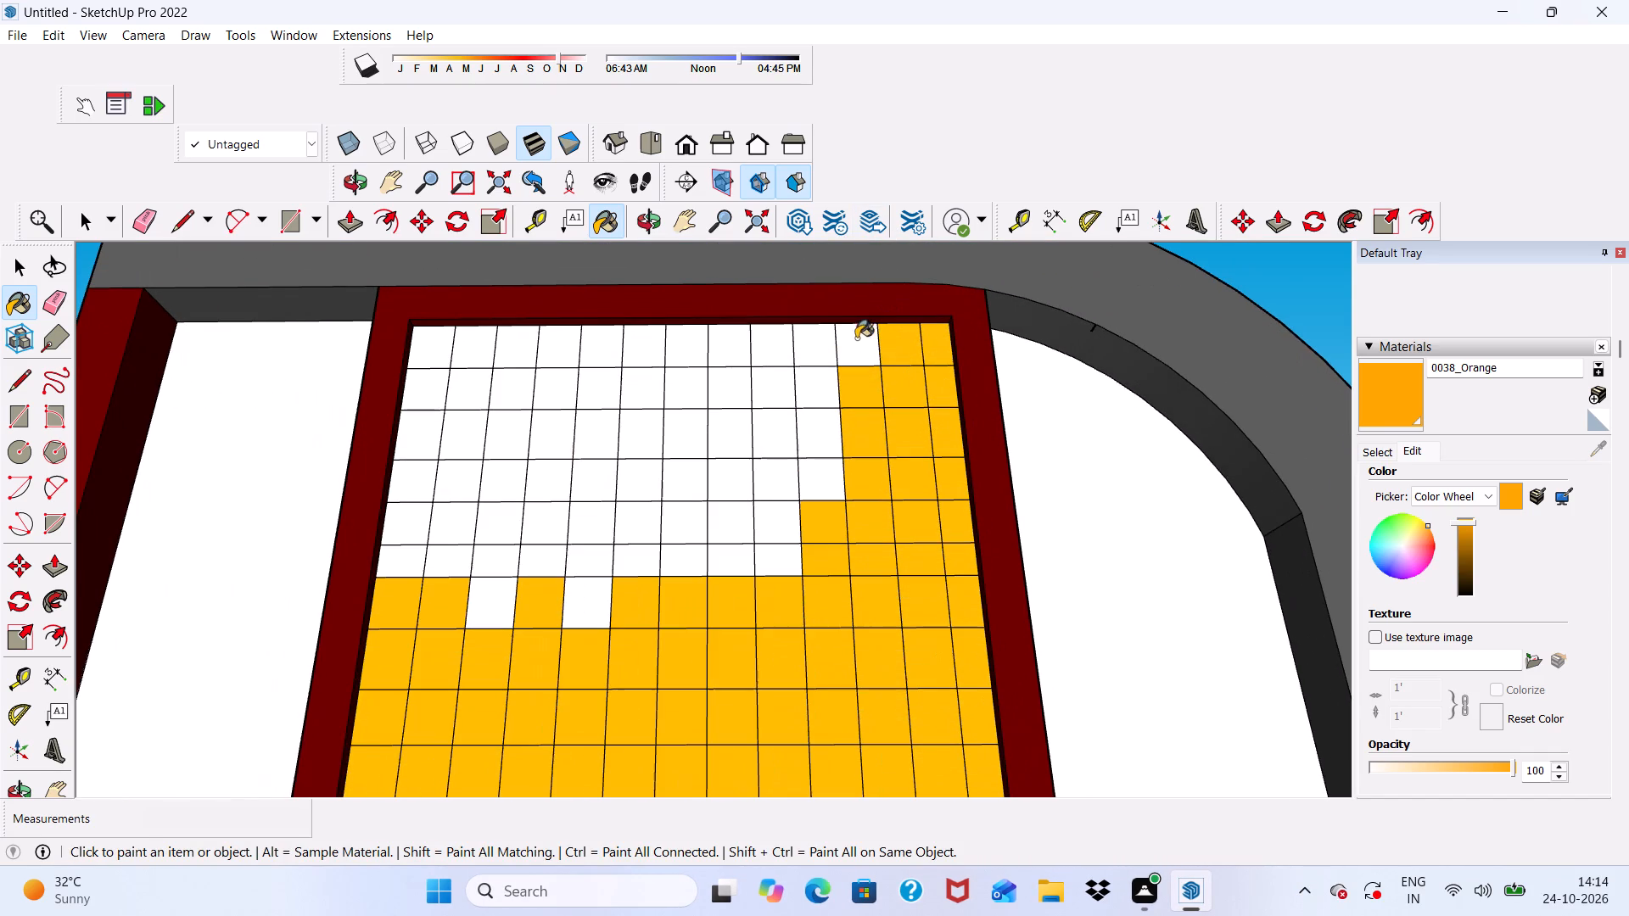
# Paint the grid's tenth column in the top four rows with 0038_Orange.
pyautogui.click(804, 344)
pyautogui.click(809, 376)
pyautogui.moveTo(816, 415); pyautogui.dragTo(817, 416)
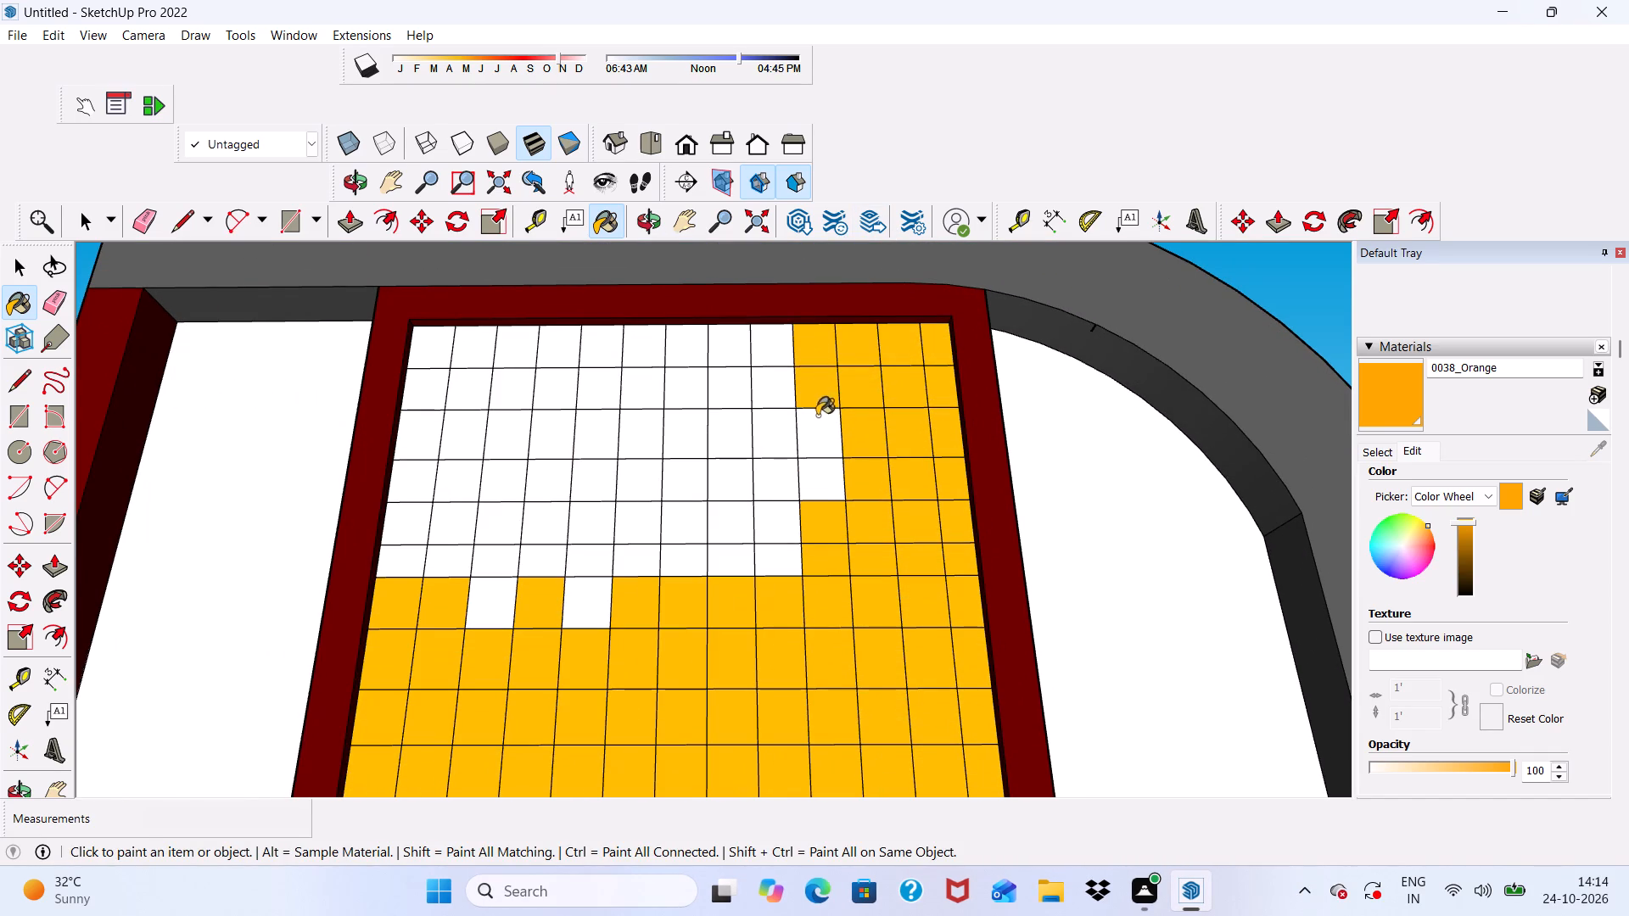
pyautogui.moveTo(817, 416); pyautogui.dragTo(820, 443)
pyautogui.click(816, 485)
# Paint the grid's ninth column from the thirty-ninth row up to the top row with 0038_Orange.
pyautogui.moveTo(770, 338); pyautogui.dragTo(771, 351)
pyautogui.moveTo(768, 382); pyautogui.dragTo(770, 395)
pyautogui.click(770, 434)
pyautogui.click(775, 472)
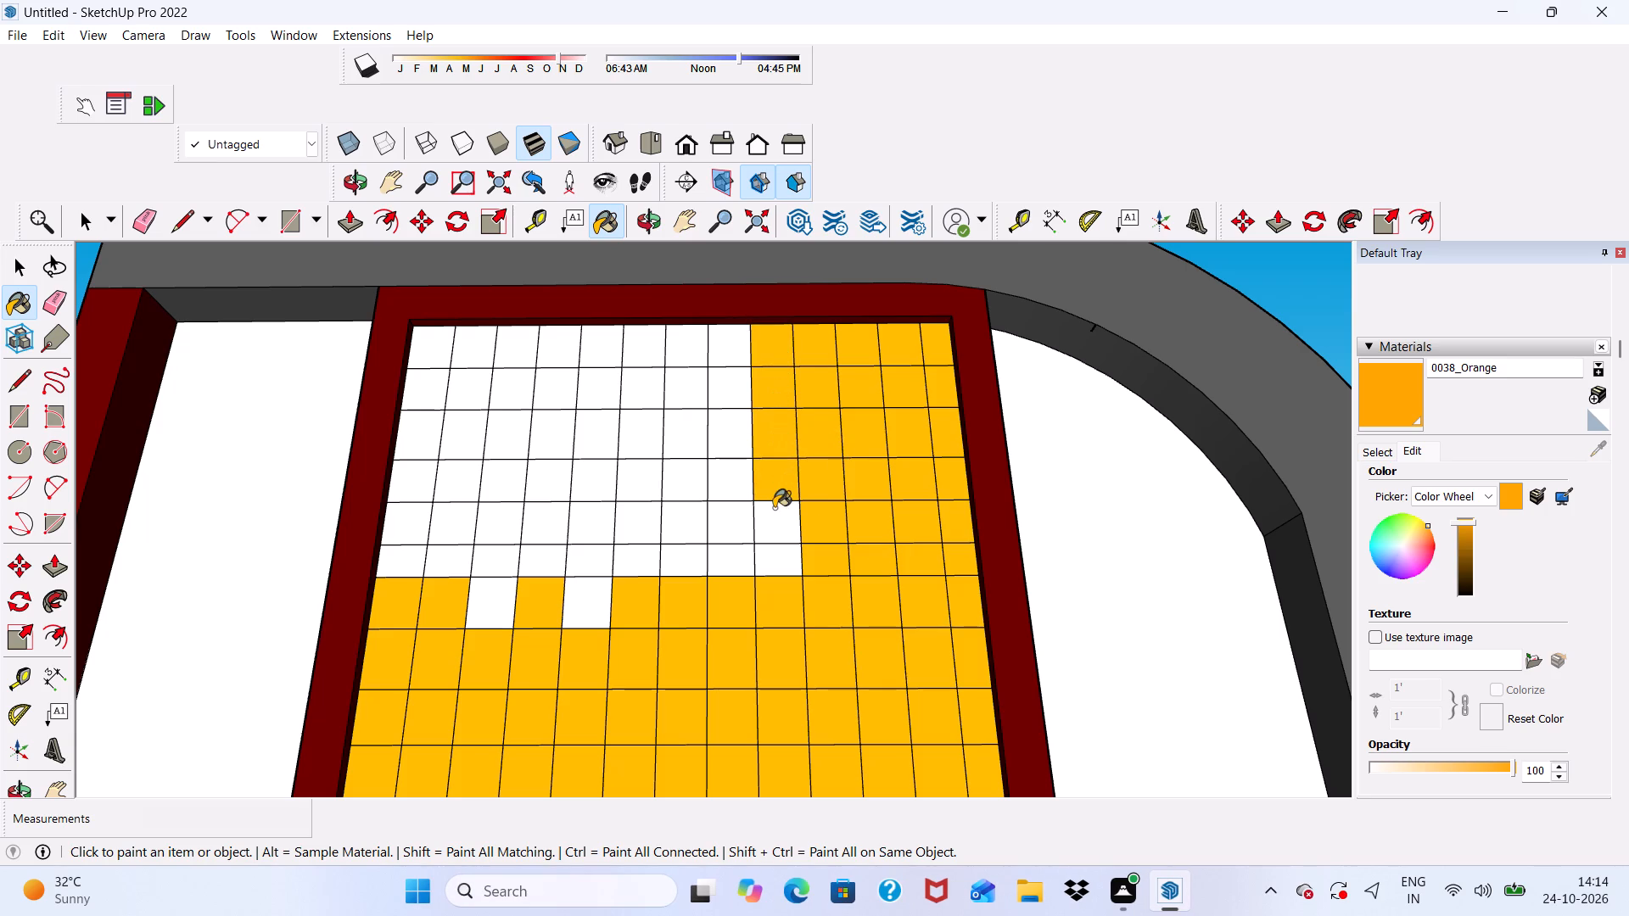
pyautogui.click(774, 508)
pyautogui.moveTo(773, 541); pyautogui.dragTo(773, 550)
# Paint the grid's eighth and seventh columns in rows thirty-nine to forty-one with 0038_Orange.
pyautogui.scroll(6, 727, 563)
pyautogui.click(727, 564)
pyautogui.click(730, 516)
pyautogui.click(719, 390)
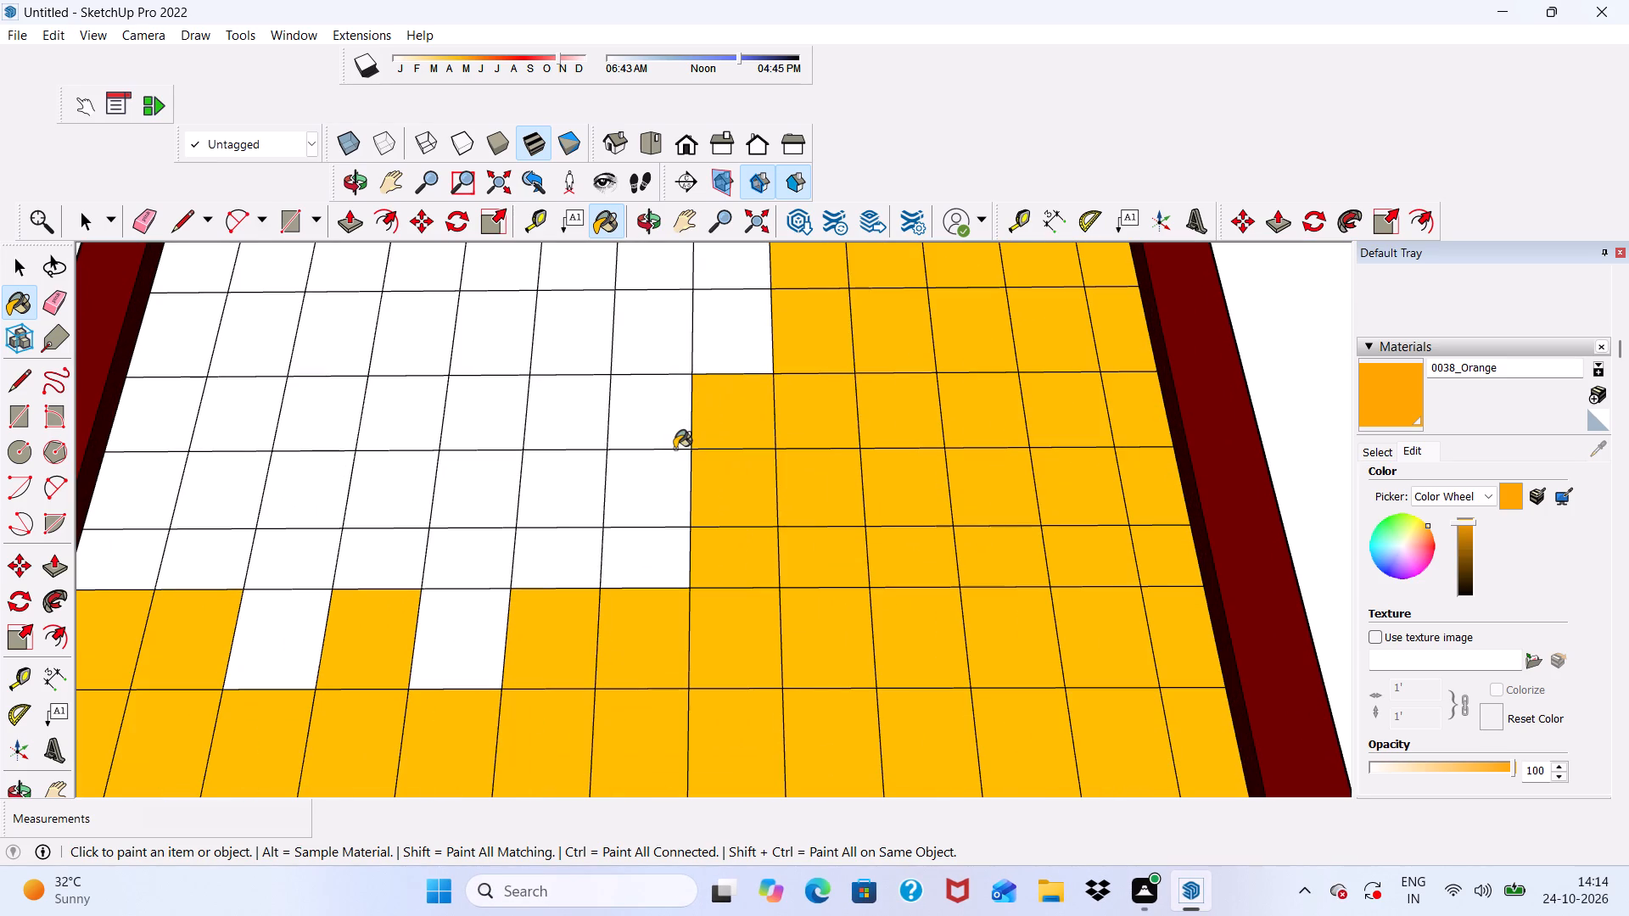
pyautogui.click(675, 450)
pyautogui.moveTo(657, 509); pyautogui.dragTo(657, 545)
pyautogui.moveTo(648, 394); pyautogui.dragTo(624, 409)
# Paint the grid's sixth column in rows thirty-nine to forty-one and fifth column in rows thirty-eight to forty-one with 0038_Orange.
pyautogui.moveTo(561, 429); pyautogui.dragTo(560, 447)
pyautogui.moveTo(560, 465); pyautogui.dragTo(566, 509)
pyautogui.moveTo(558, 553); pyautogui.dragTo(549, 557)
pyautogui.click(456, 606)
pyautogui.click(489, 542)
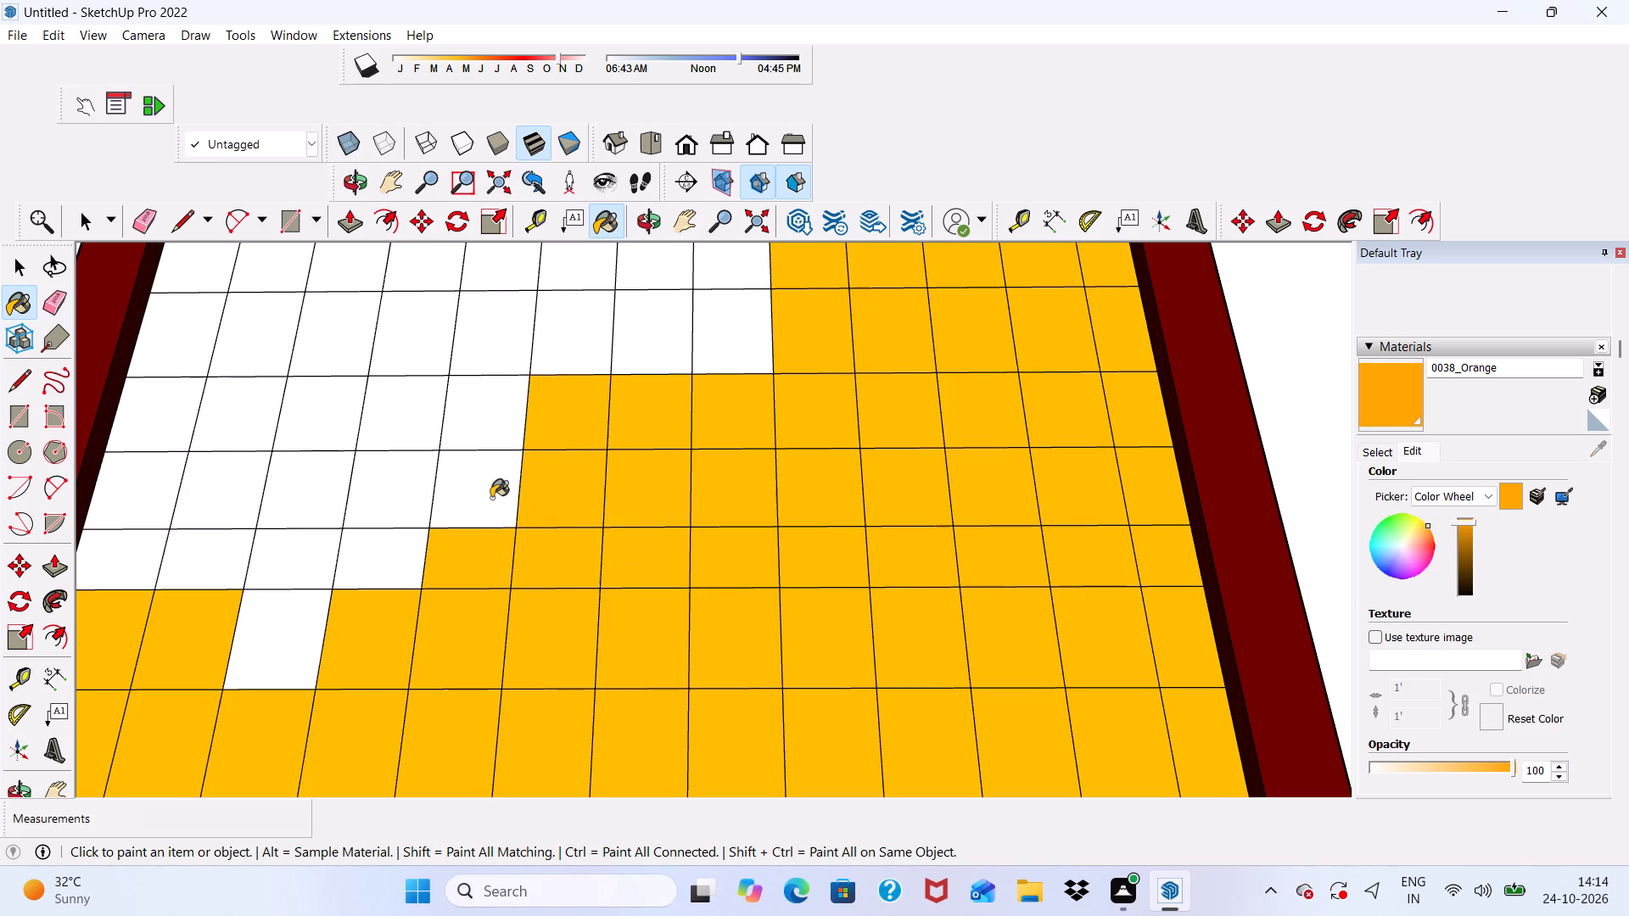
pyautogui.moveTo(491, 498); pyautogui.dragTo(491, 490)
pyautogui.moveTo(491, 429); pyautogui.dragTo(492, 421)
# Paint the thirty-eighth row's third cell and the fourth column in rows thirty-nine to forty-one with 0038_Orange.
pyautogui.scroll(-9, 492, 407)
pyautogui.scroll(3, 519, 470)
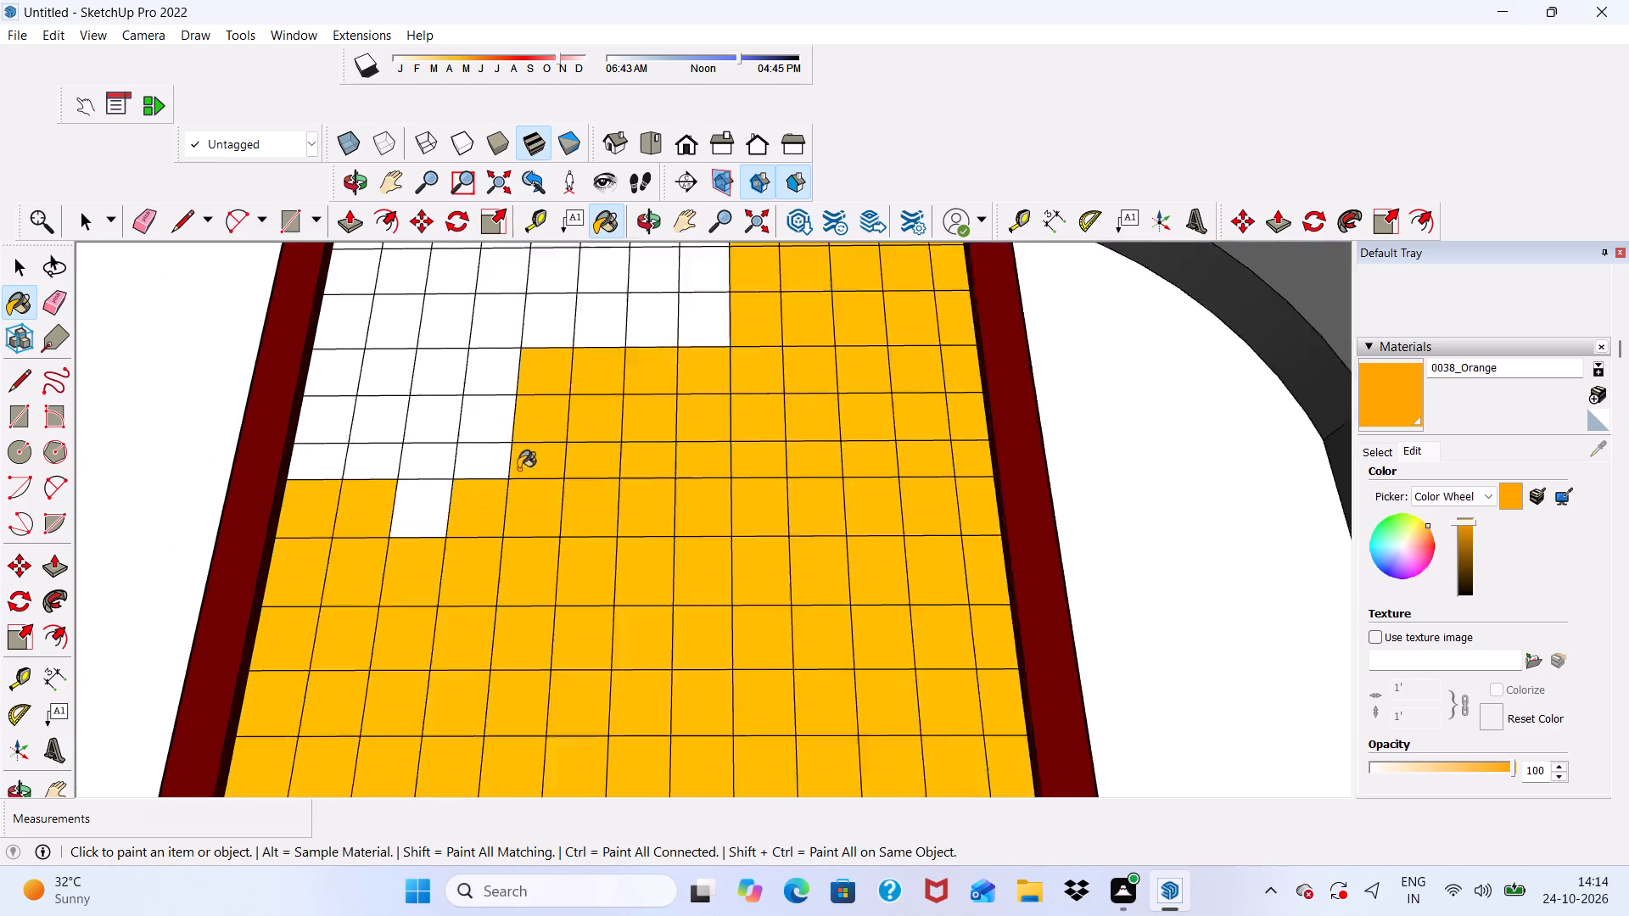
pyautogui.scroll(4, 518, 469)
pyautogui.click(403, 511)
pyautogui.click(491, 432)
pyautogui.moveTo(501, 325); pyautogui.dragTo(501, 338)
pyautogui.moveTo(497, 392); pyautogui.dragTo(497, 411)
pyautogui.click(487, 450)
# Paint the grid's first three columns in rows thirty-nine to forty-one with 0038_Orange.
pyautogui.click(391, 453)
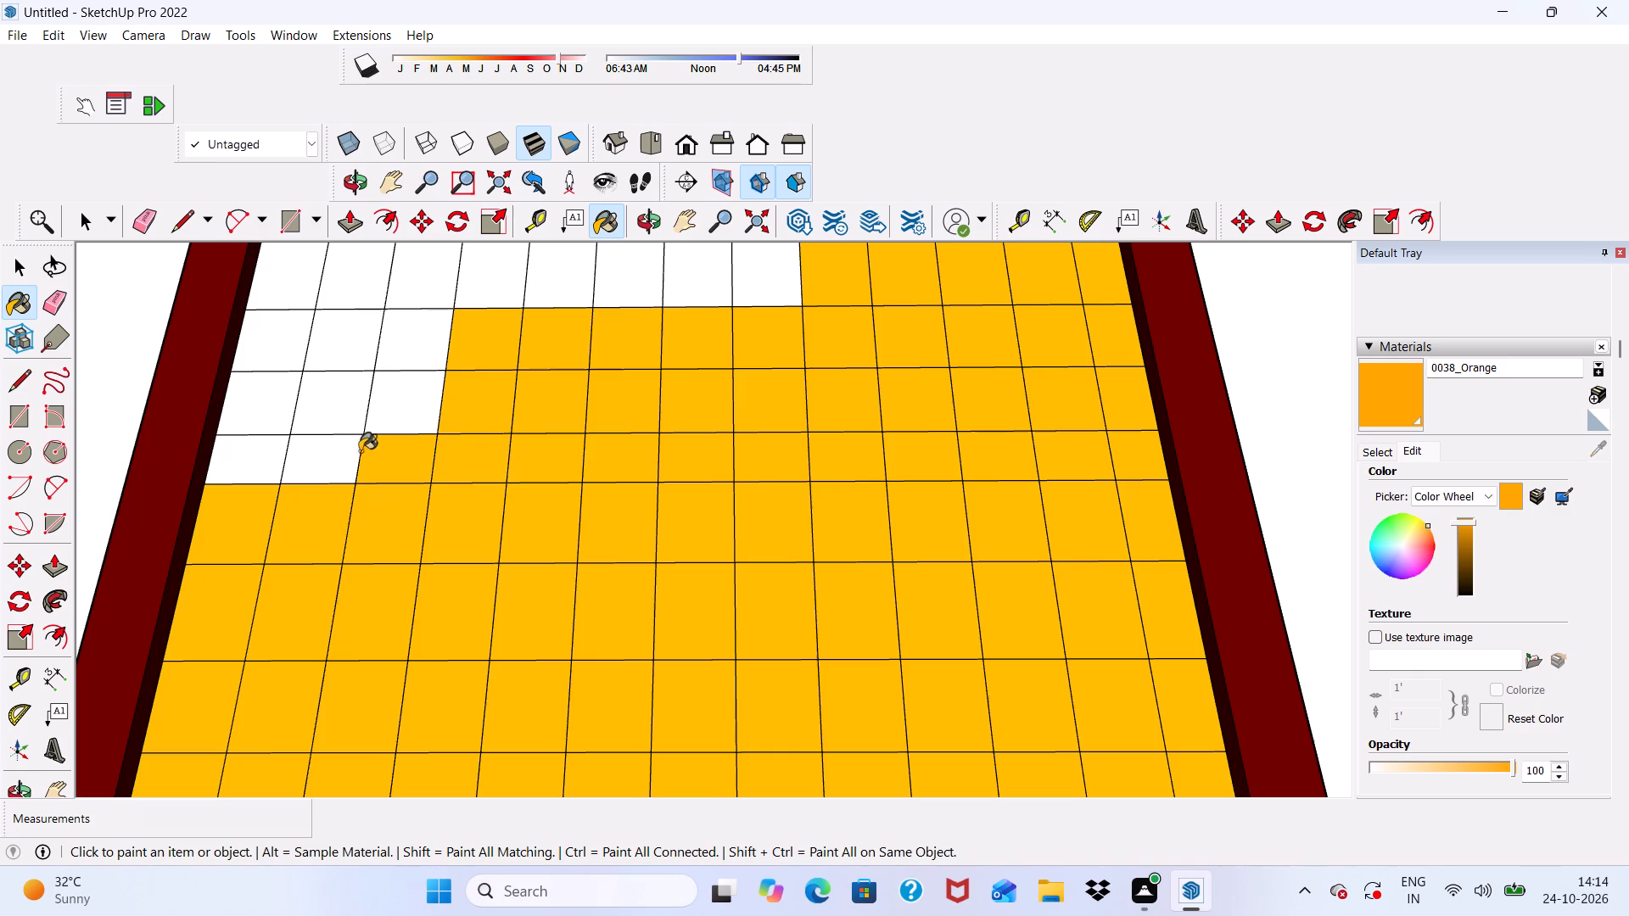
pyautogui.click(326, 458)
pyautogui.click(222, 458)
pyautogui.moveTo(246, 416); pyautogui.dragTo(305, 400)
pyautogui.moveTo(321, 399); pyautogui.dragTo(406, 400)
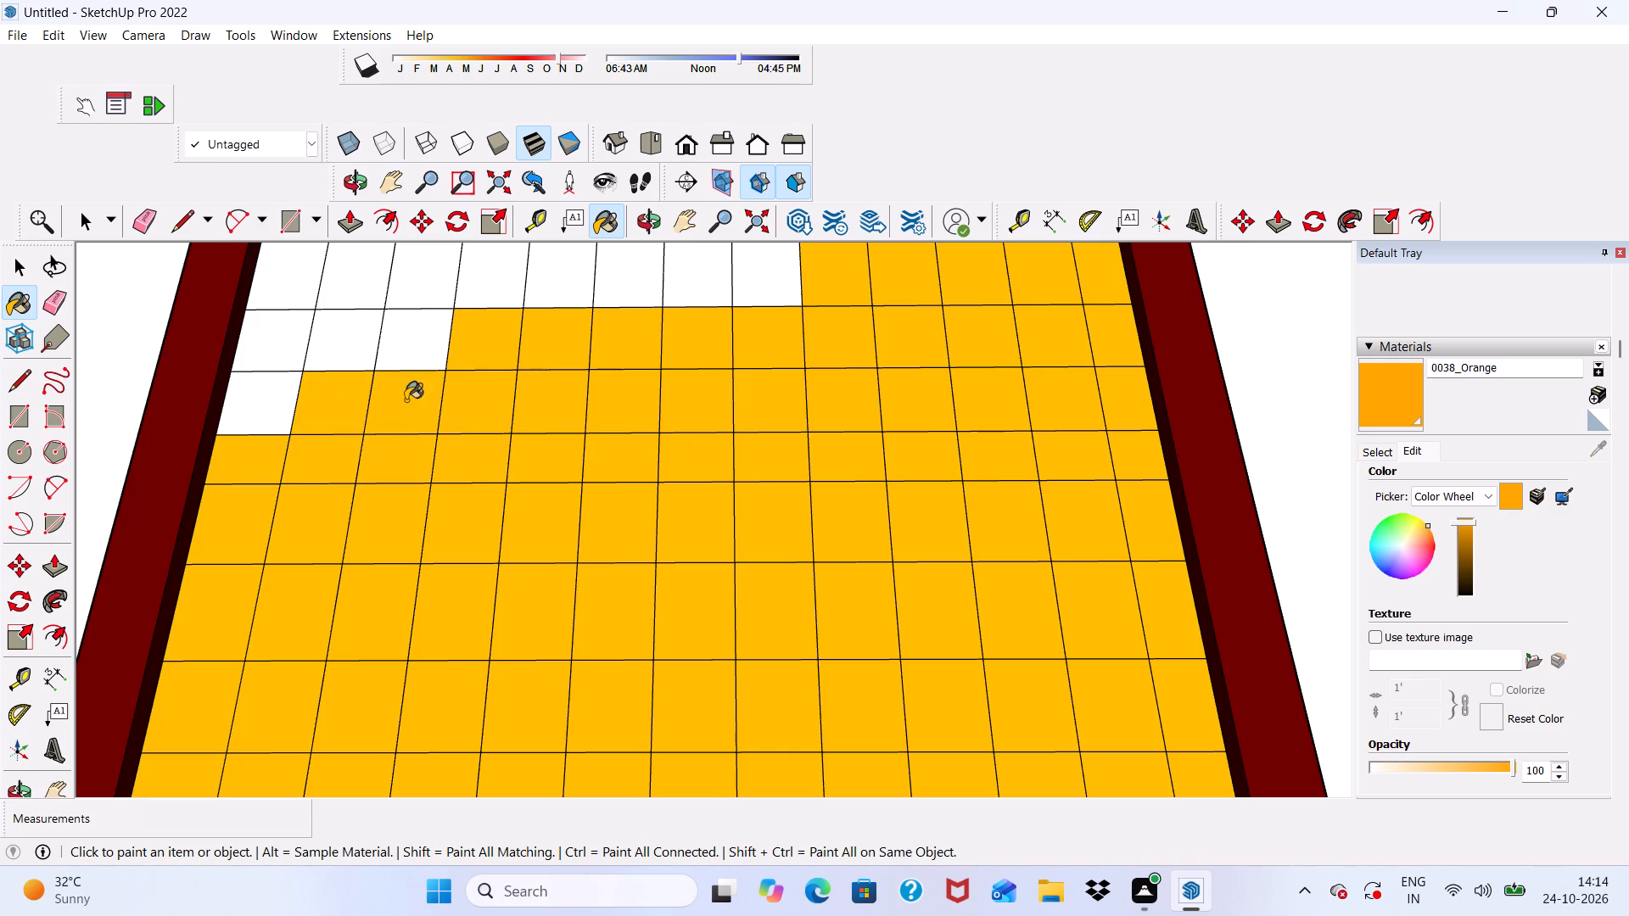
pyautogui.click(416, 346)
pyautogui.moveTo(373, 338); pyautogui.dragTo(339, 343)
pyautogui.moveTo(275, 353); pyautogui.dragTo(267, 405)
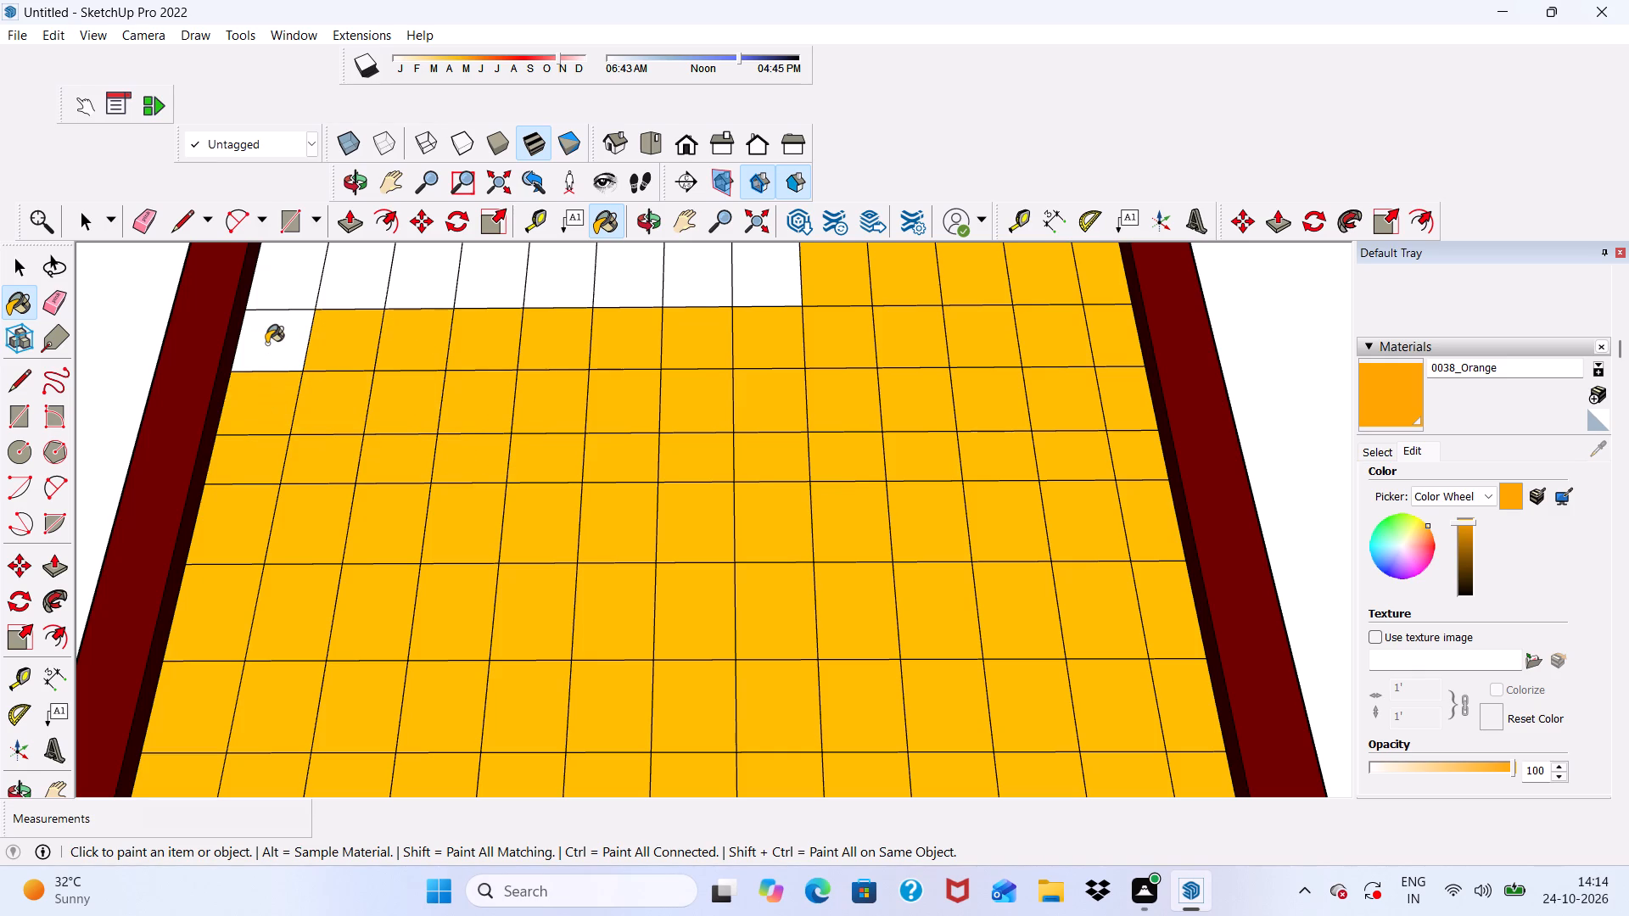
pyautogui.click(266, 343)
# Paint the grid's eighth and seventh columns in the top three rows with 0038_Orange.
pyautogui.scroll(-12, 305, 385)
pyautogui.scroll(6, 529, 327)
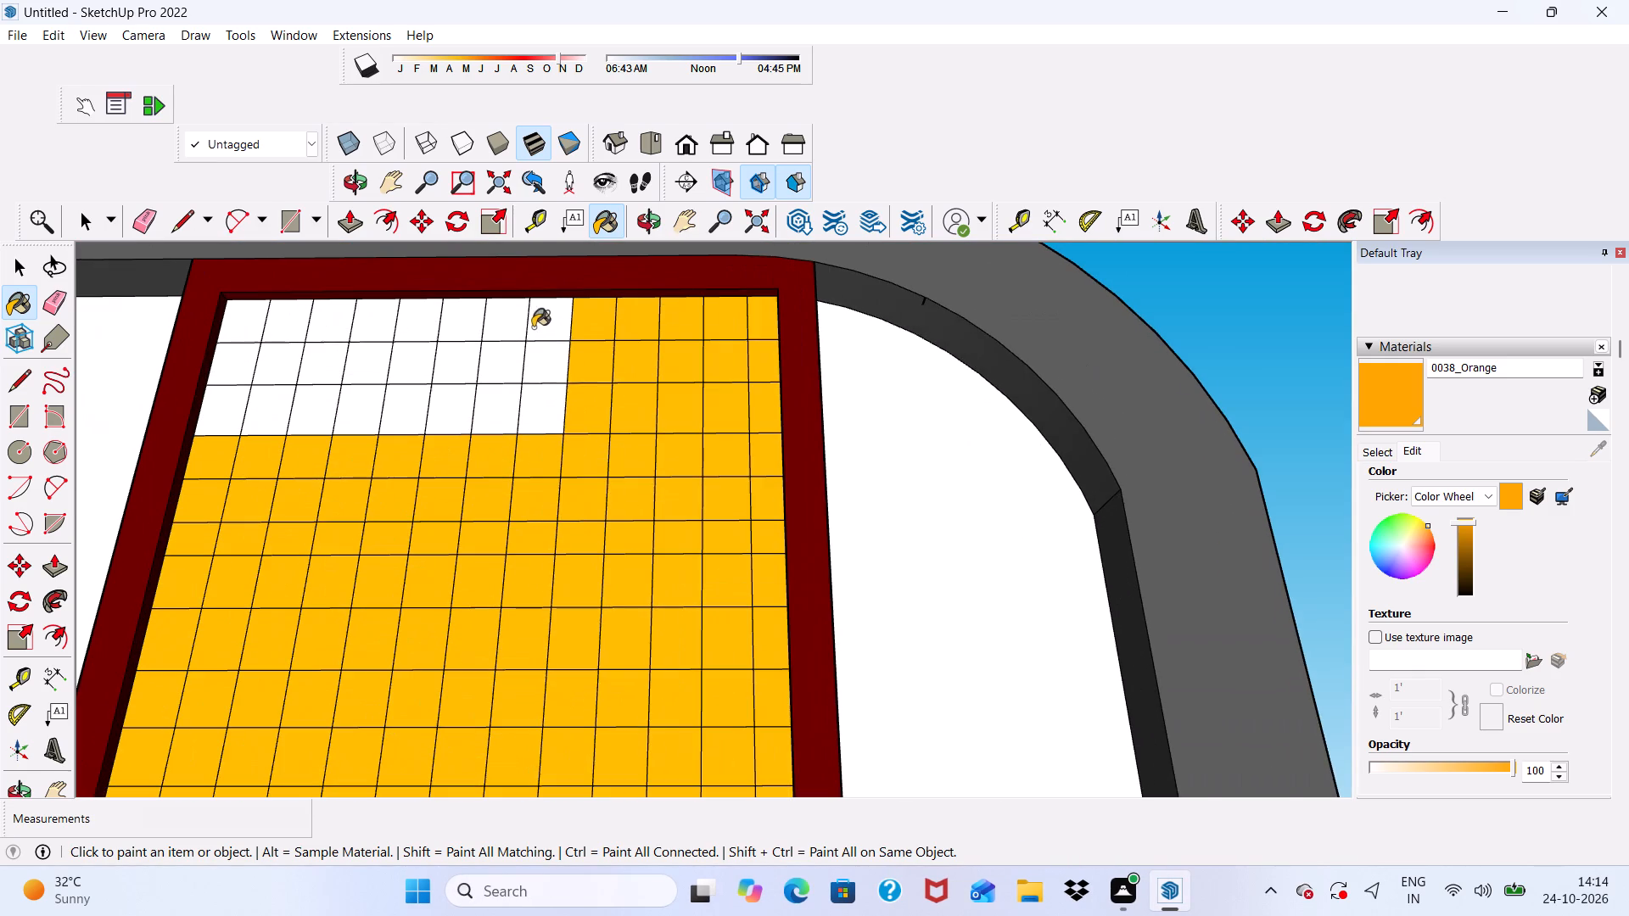
pyautogui.click(542, 325)
pyautogui.moveTo(545, 356); pyautogui.dragTo(546, 371)
pyautogui.click(546, 409)
pyautogui.click(501, 308)
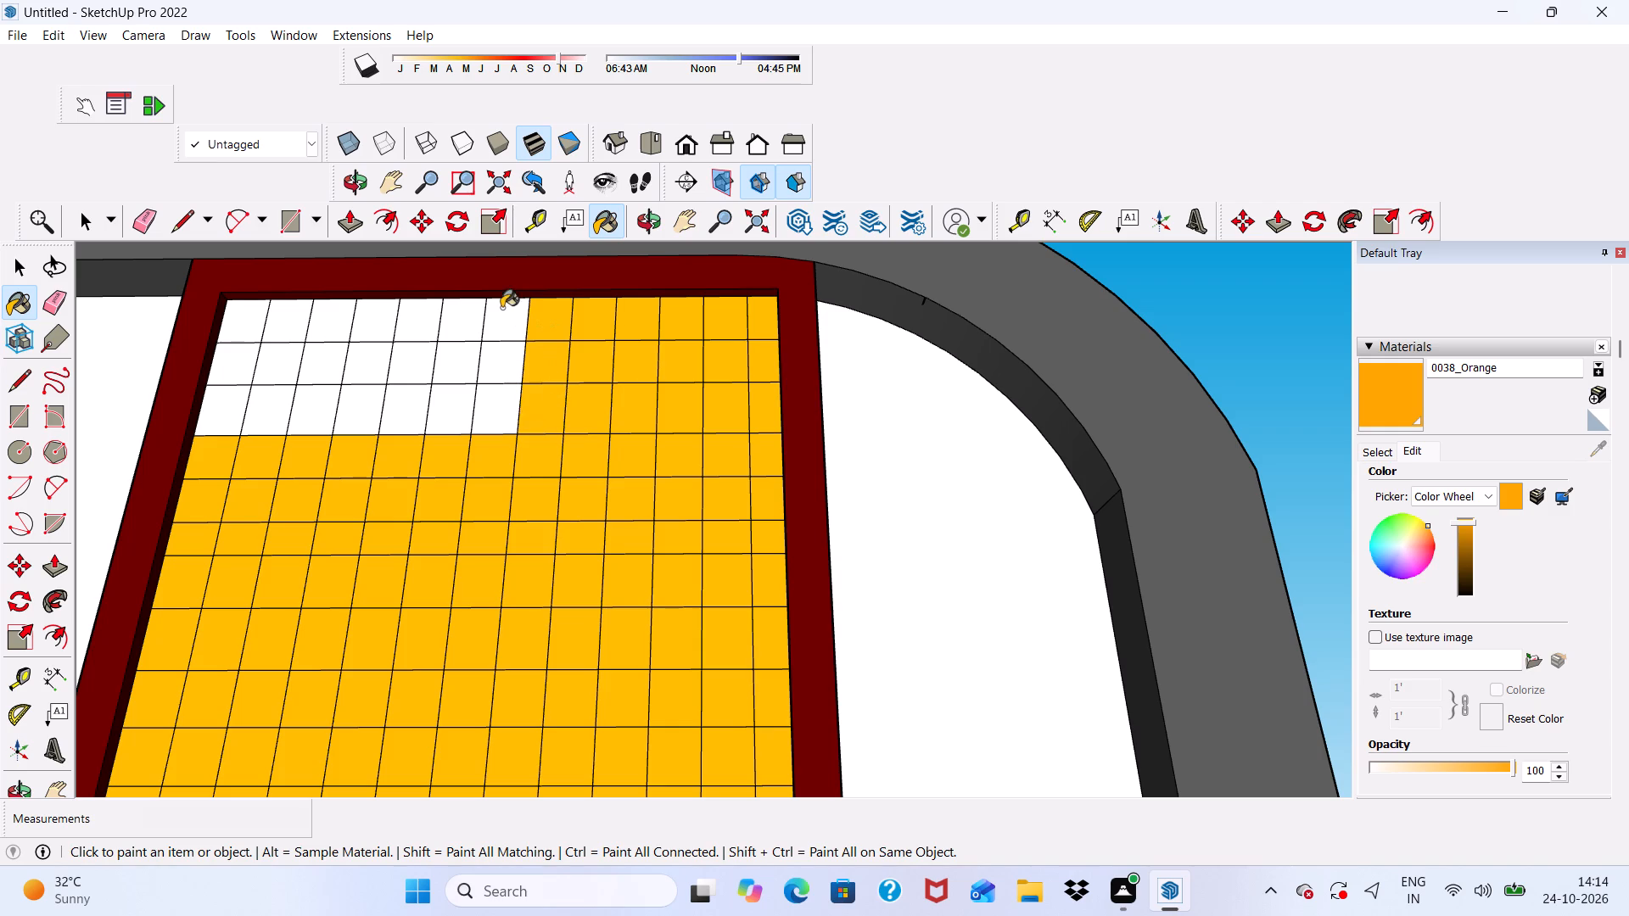
pyautogui.moveTo(507, 351); pyautogui.dragTo(508, 368)
pyautogui.click(505, 395)
# Paint the grid's sixth and fifth columns in the top three rows with 0038_Orange.
pyautogui.click(452, 321)
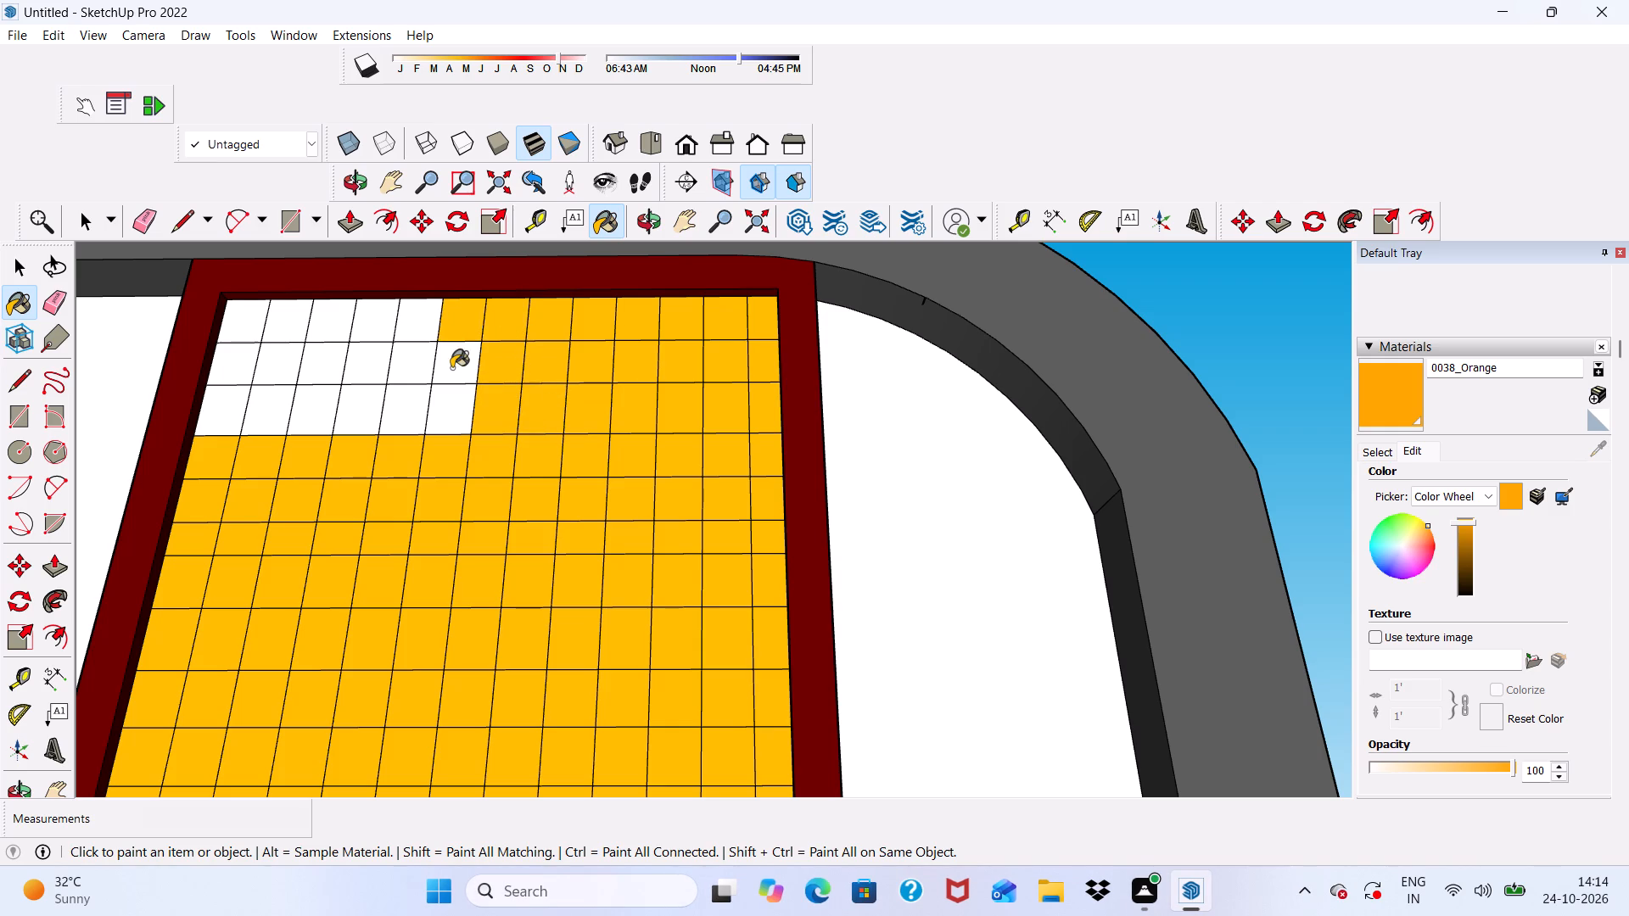
pyautogui.click(451, 368)
pyautogui.click(451, 396)
pyautogui.moveTo(406, 303); pyautogui.dragTo(411, 310)
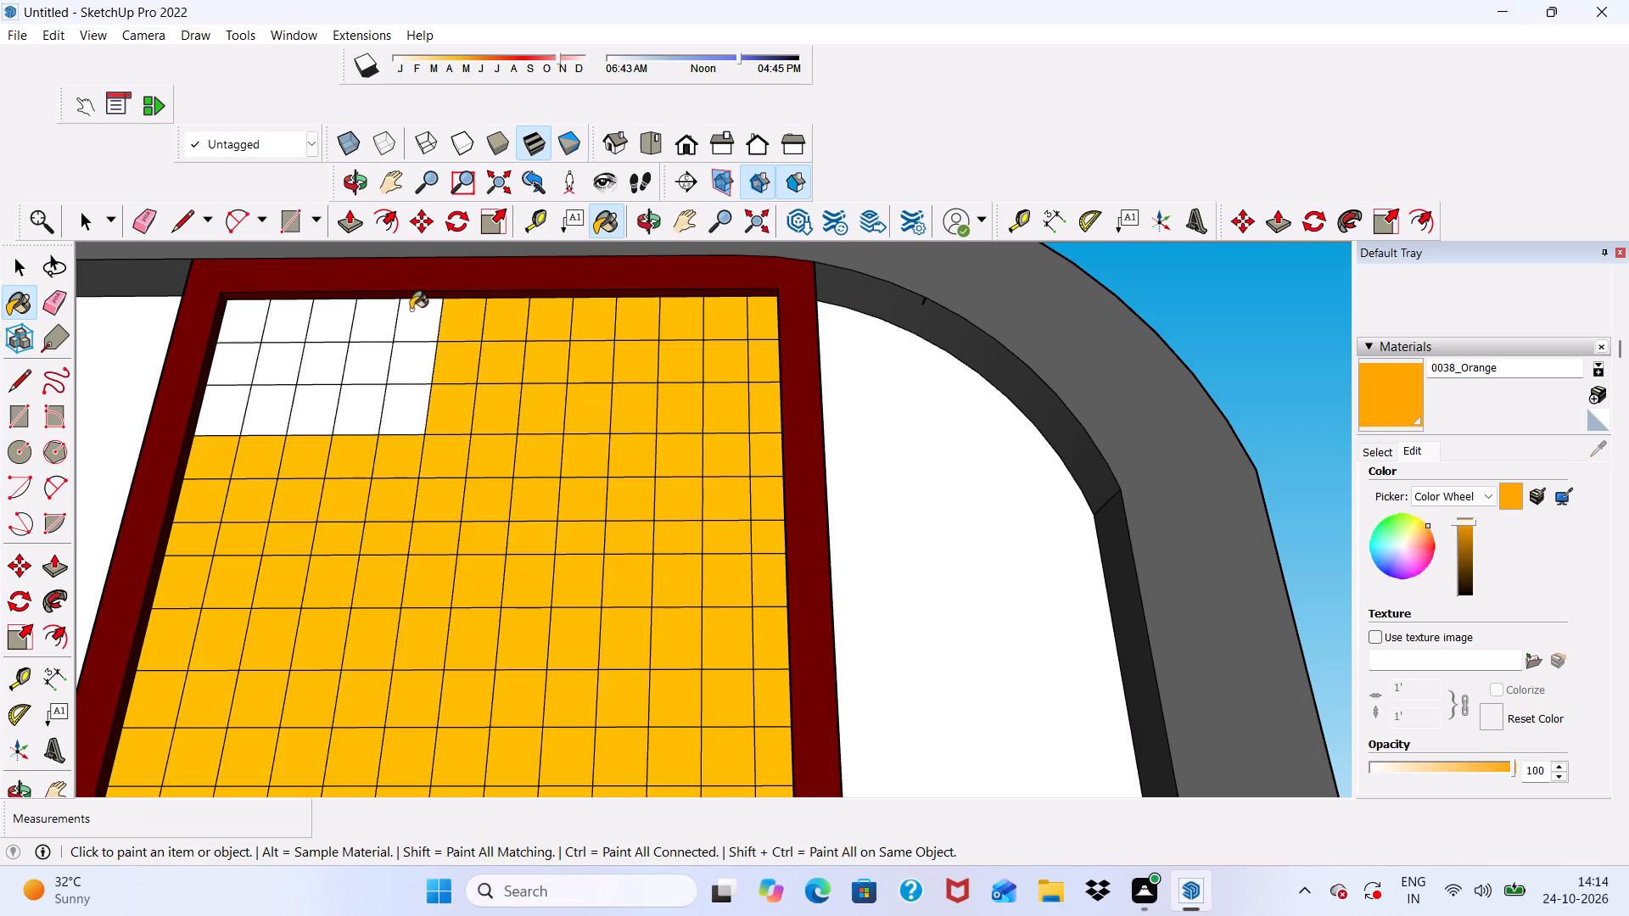
pyautogui.moveTo(411, 310); pyautogui.dragTo(411, 314)
pyautogui.click(406, 371)
pyautogui.click(406, 411)
# Paint the grid's fourth and third columns in the top three rows with 0038_Orange.
pyautogui.click(378, 312)
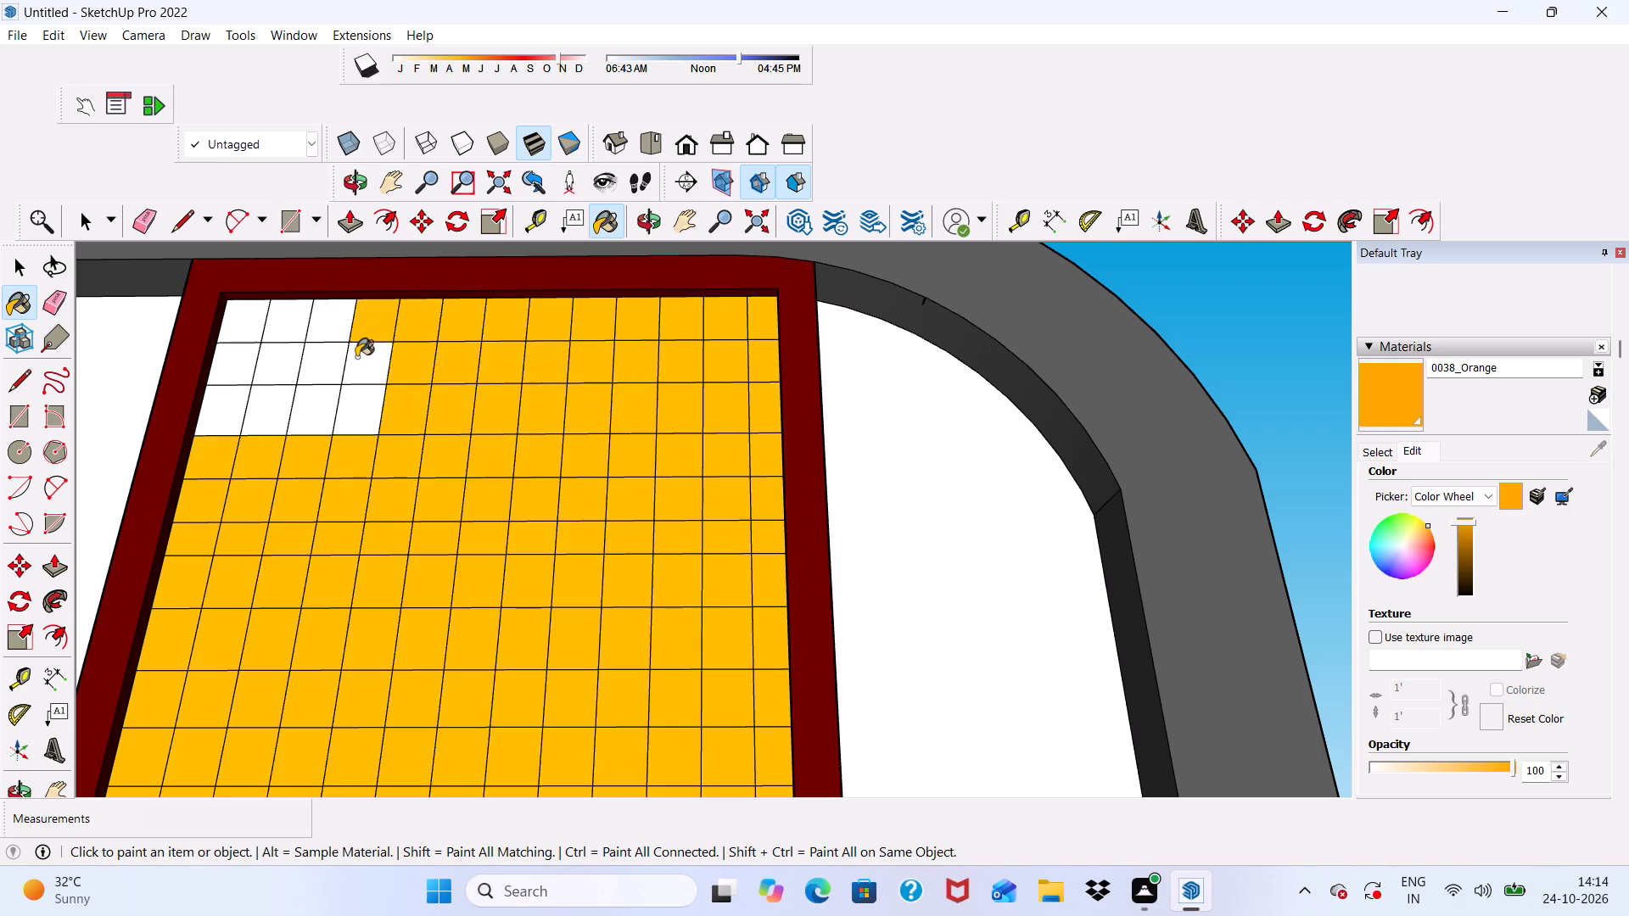
pyautogui.moveTo(356, 357); pyautogui.dragTo(361, 375)
pyautogui.moveTo(362, 383); pyautogui.dragTo(365, 395)
pyautogui.click(320, 310)
pyautogui.moveTo(328, 360); pyautogui.dragTo(330, 379)
pyautogui.click(324, 399)
# Paint the grid's second and first columns in the top three rows with 0038_Orange.
pyautogui.moveTo(292, 328); pyautogui.dragTo(292, 349)
pyautogui.moveTo(287, 370); pyautogui.dragTo(288, 388)
pyautogui.click(284, 415)
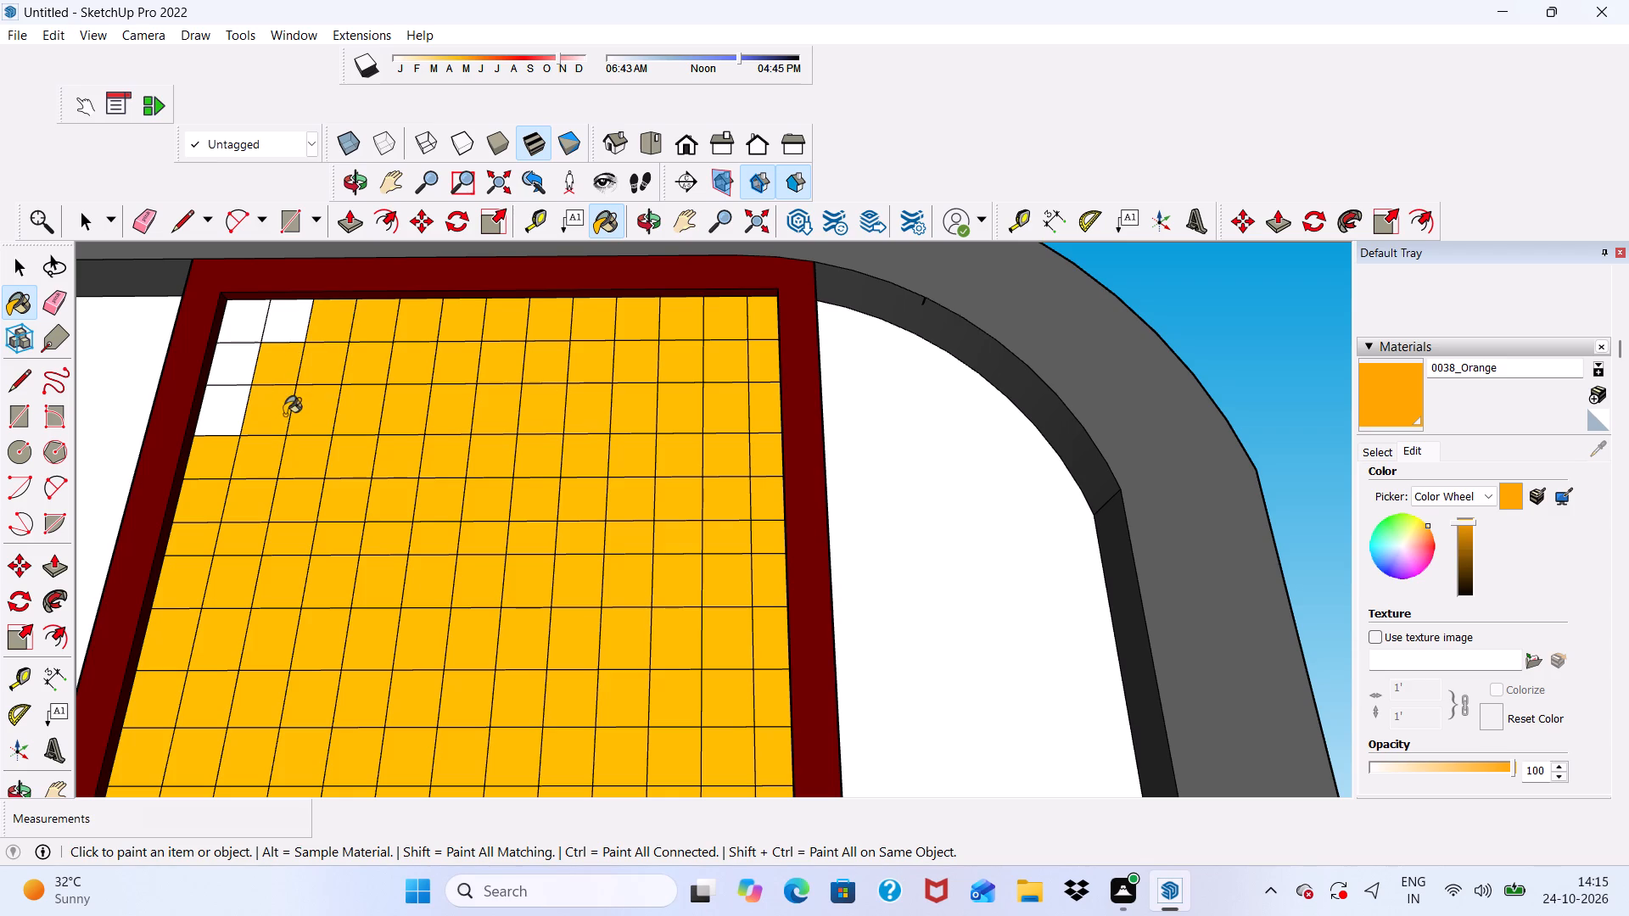
pyautogui.click(288, 320)
pyautogui.click(240, 341)
pyautogui.click(232, 381)
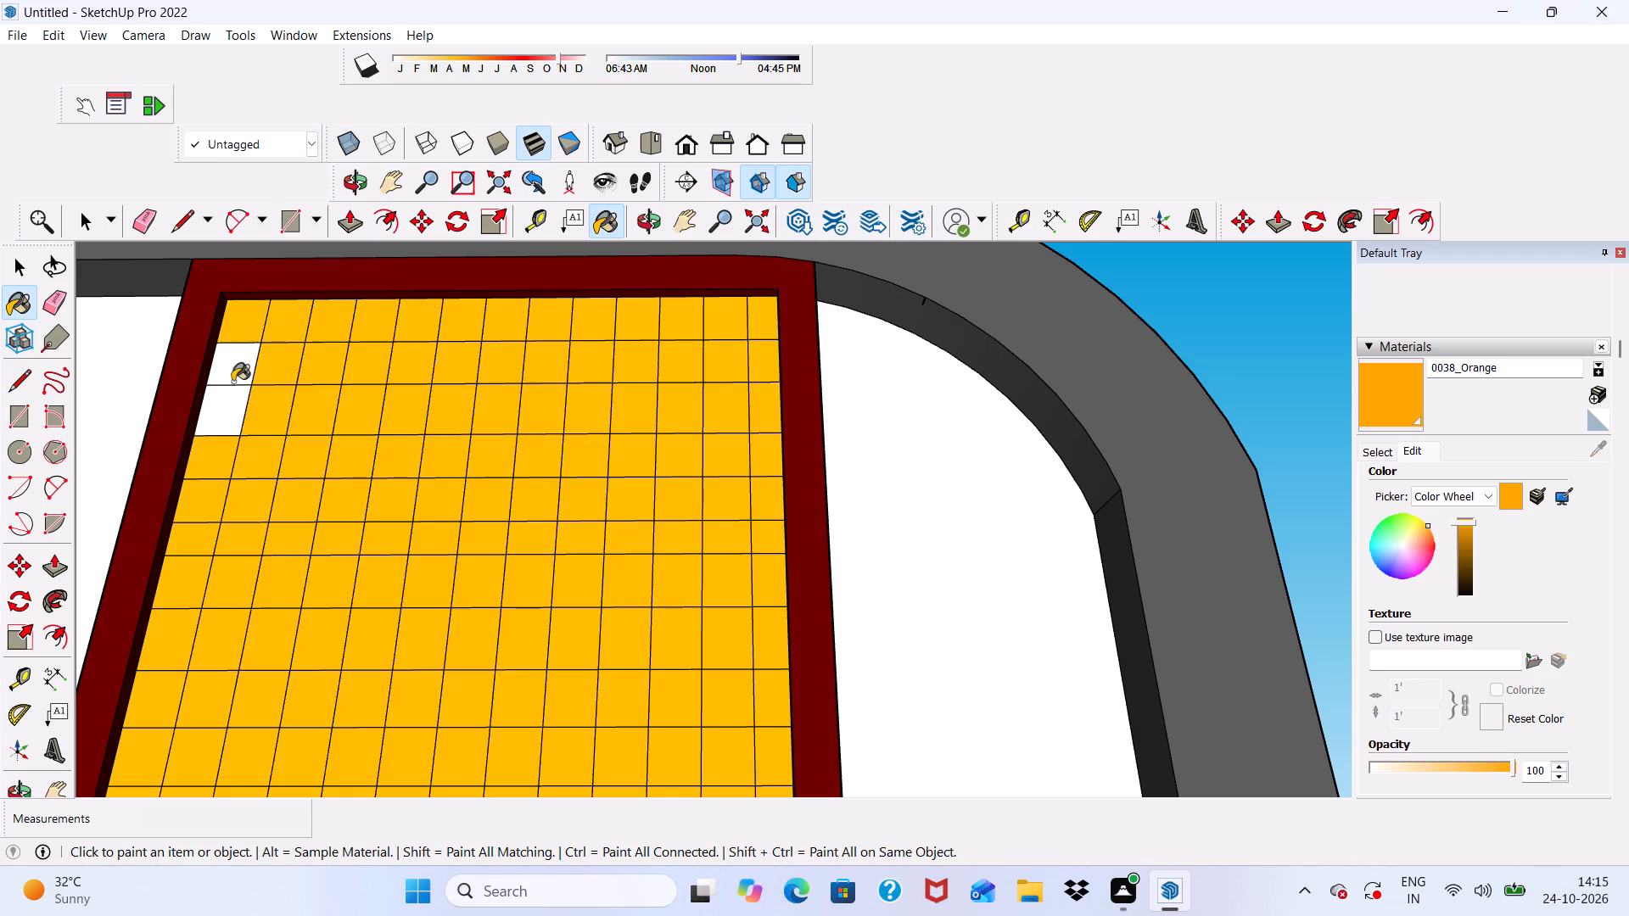
pyautogui.click(229, 406)
pyautogui.click(309, 403)
pyautogui.click(349, 399)
pyautogui.moveTo(362, 398); pyautogui.dragTo(429, 388)
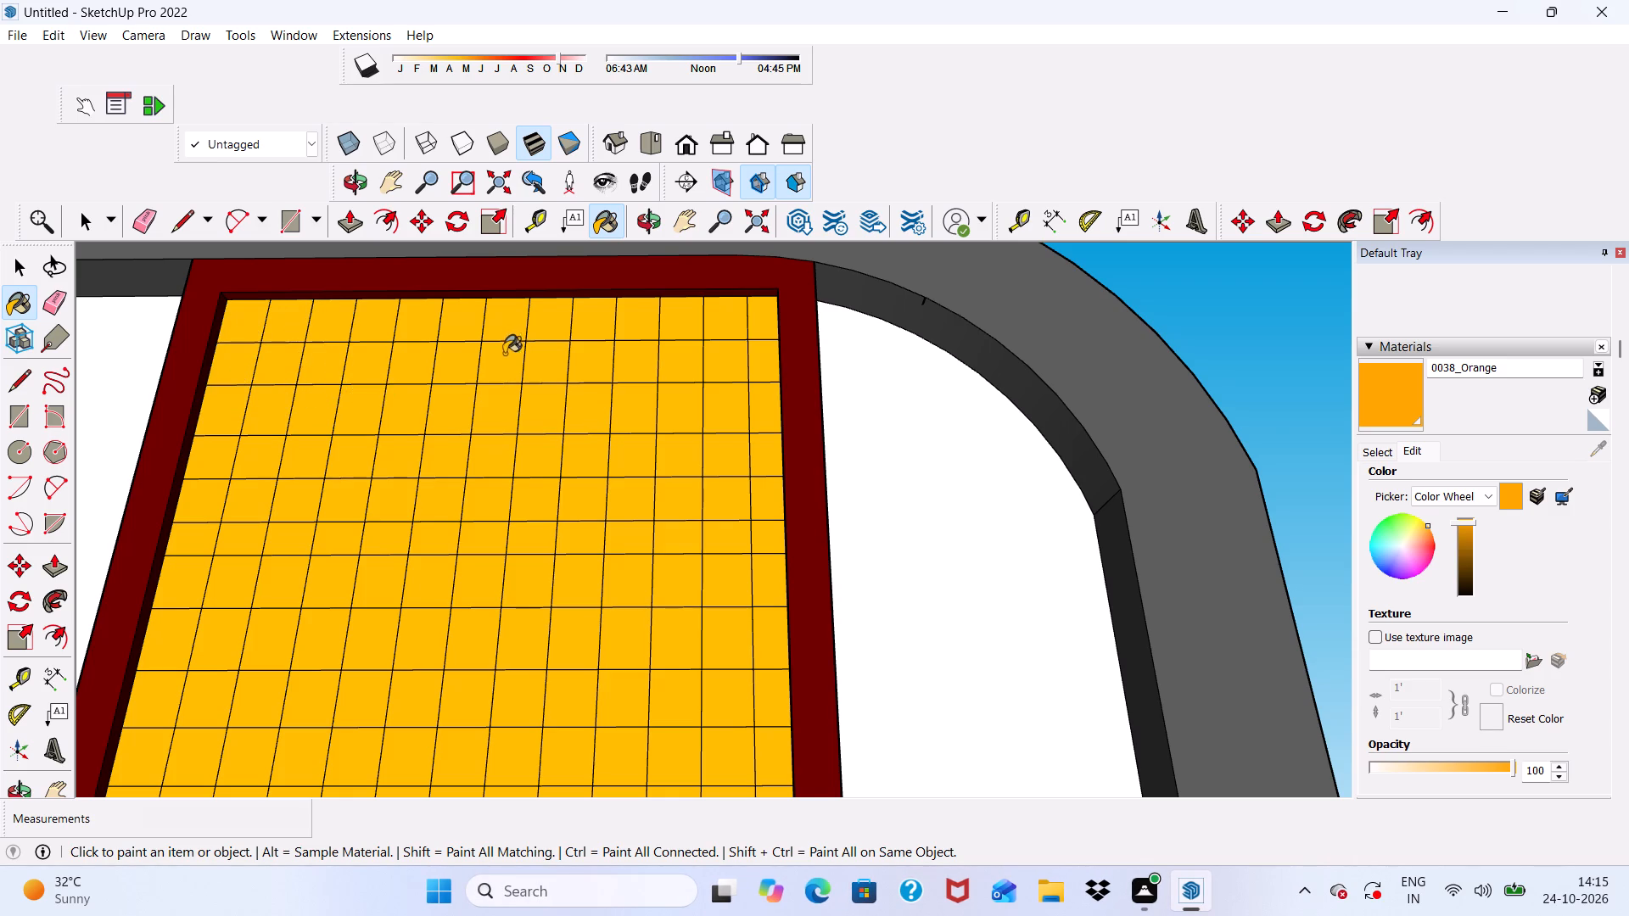
# Examine the orange grid window and the surrounding facade from its top down to the ground-floor openings and steps.
pyautogui.scroll(-7, 507, 343)
pyautogui.press('space')
pyautogui.scroll(-3, 506, 349)
pyautogui.click(505, 431)
pyautogui.scroll(-5, 473, 243)
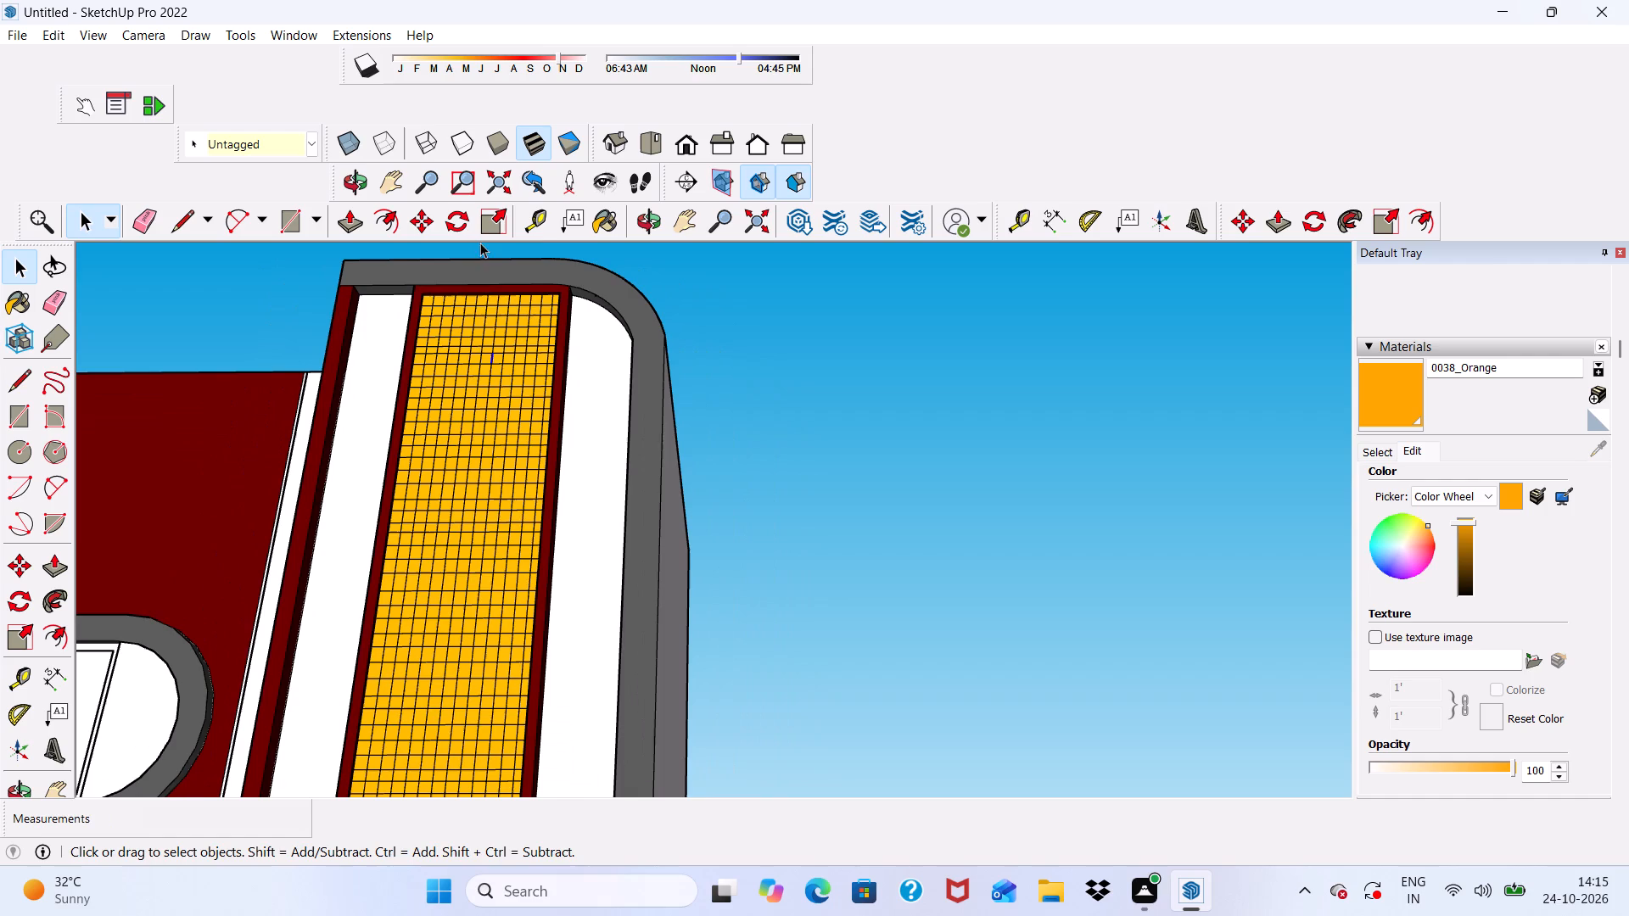
pyautogui.moveTo(520, 398); pyautogui.dragTo(540, 663, button='middle')
pyautogui.scroll(1, 520, 398)
pyautogui.scroll(-2, 540, 663)
pyautogui.scroll(-3, 539, 280)
pyautogui.scroll(8, 406, 662)
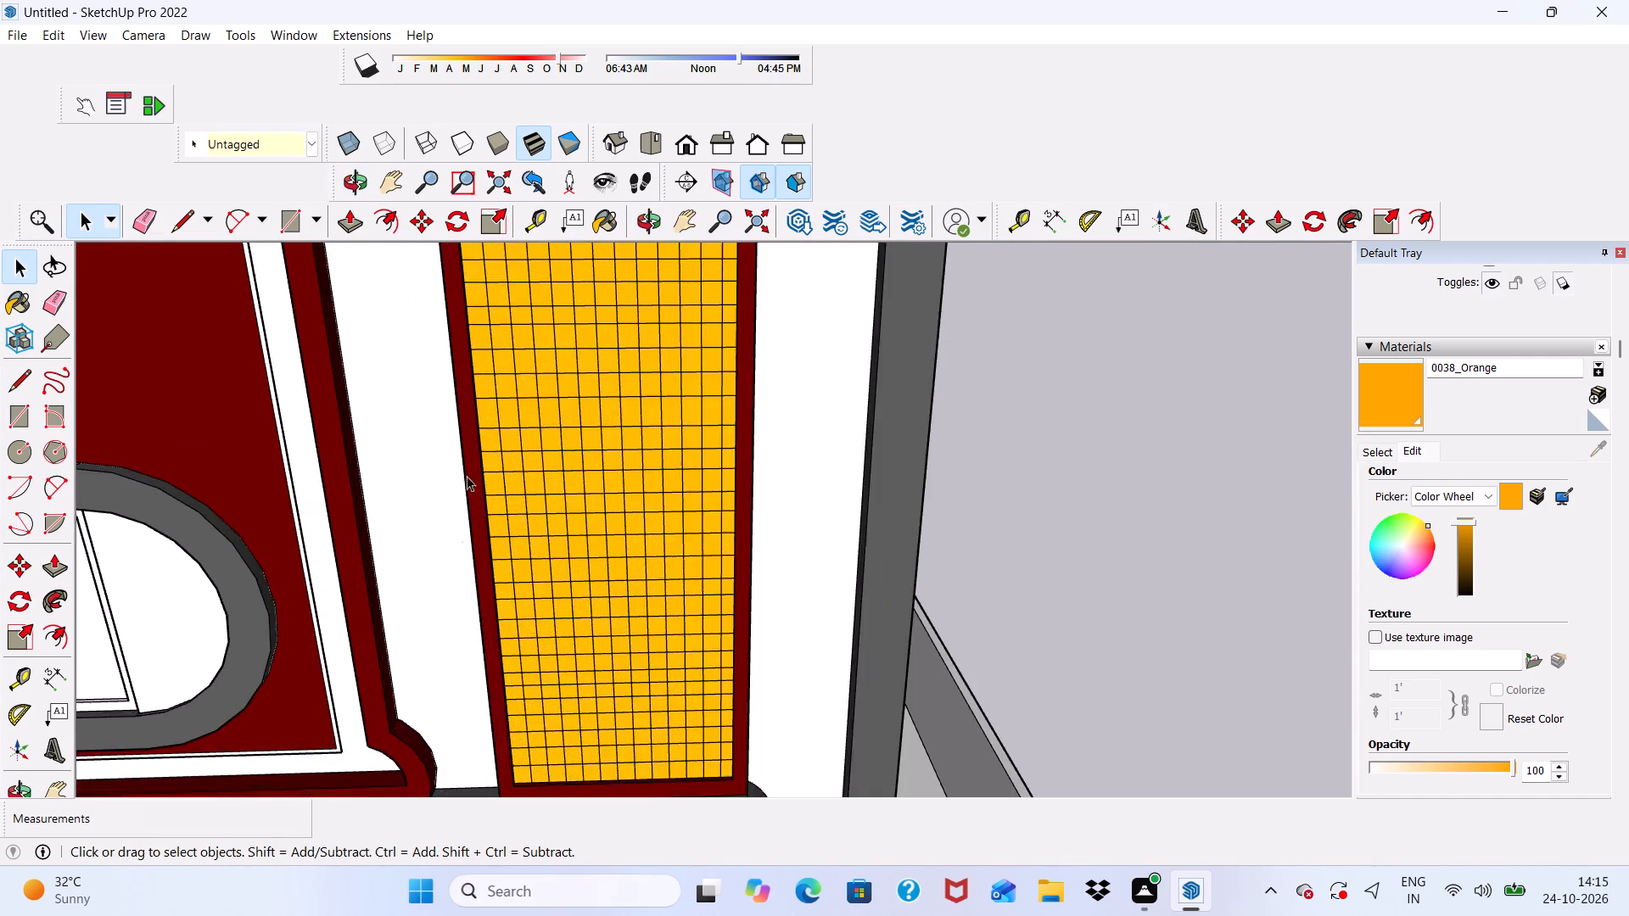
pyautogui.scroll(-4, 467, 454)
pyautogui.scroll(1, 500, 455)
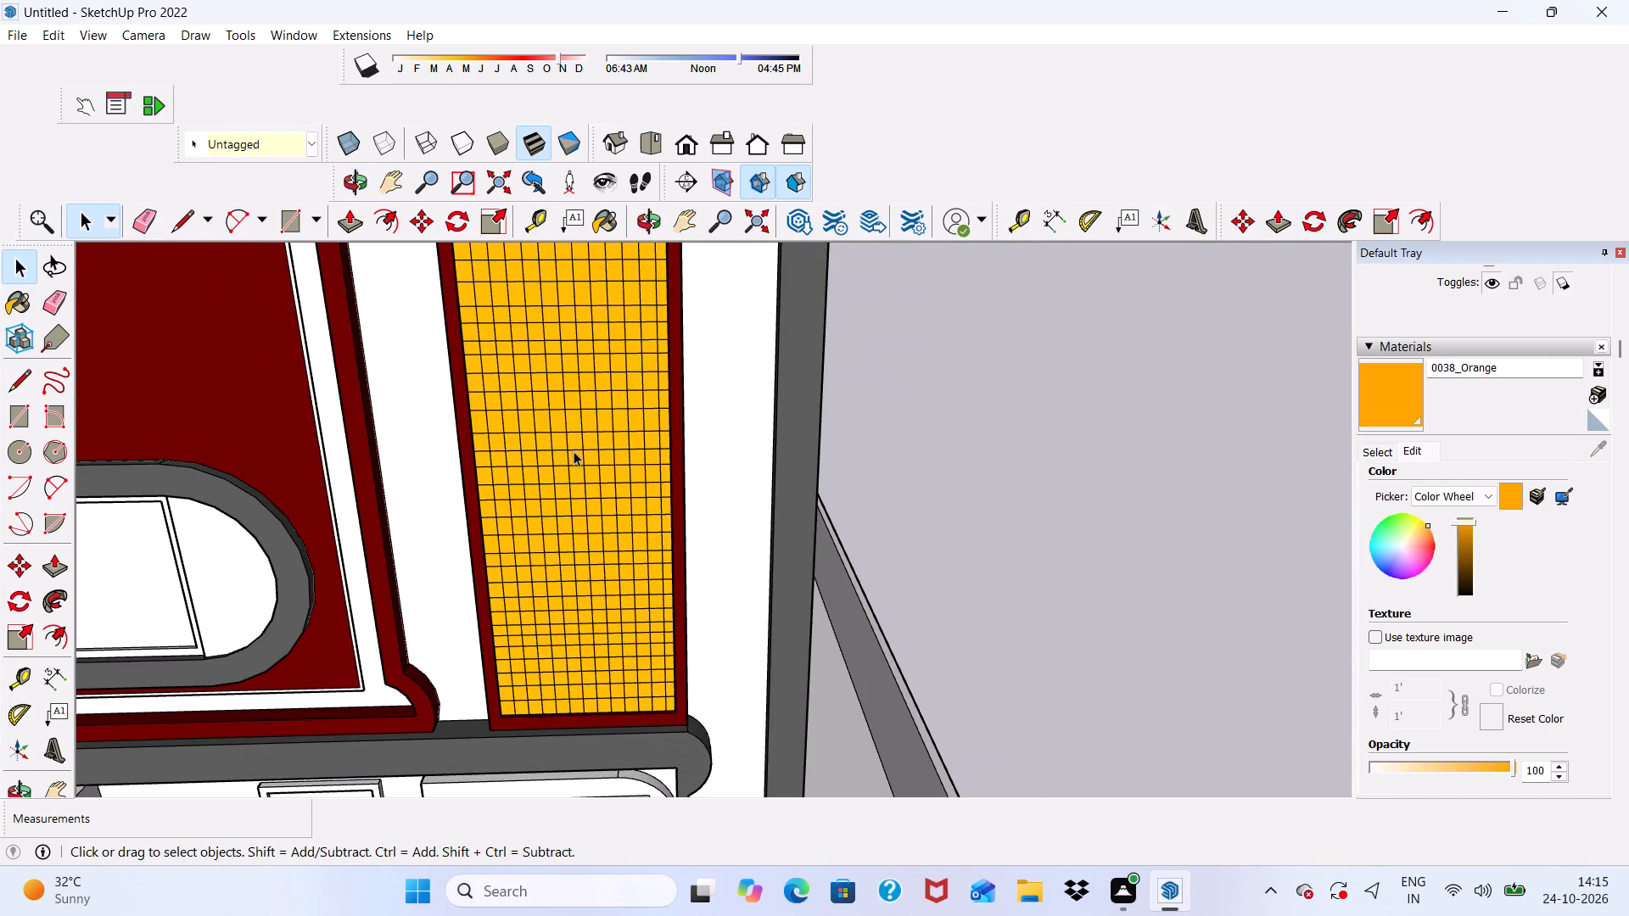
pyautogui.scroll(-13, 561, 401)
pyautogui.scroll(1, 613, 481)
pyautogui.moveTo(598, 480); pyautogui.dragTo(609, 439, button='middle')
pyautogui.scroll(-1, 609, 433)
pyautogui.moveTo(609, 439); pyautogui.dragTo(609, 333, button='middle')
pyautogui.scroll(7, 541, 548)
pyautogui.scroll(-1, 573, 450)
pyautogui.scroll(6, 593, 371)
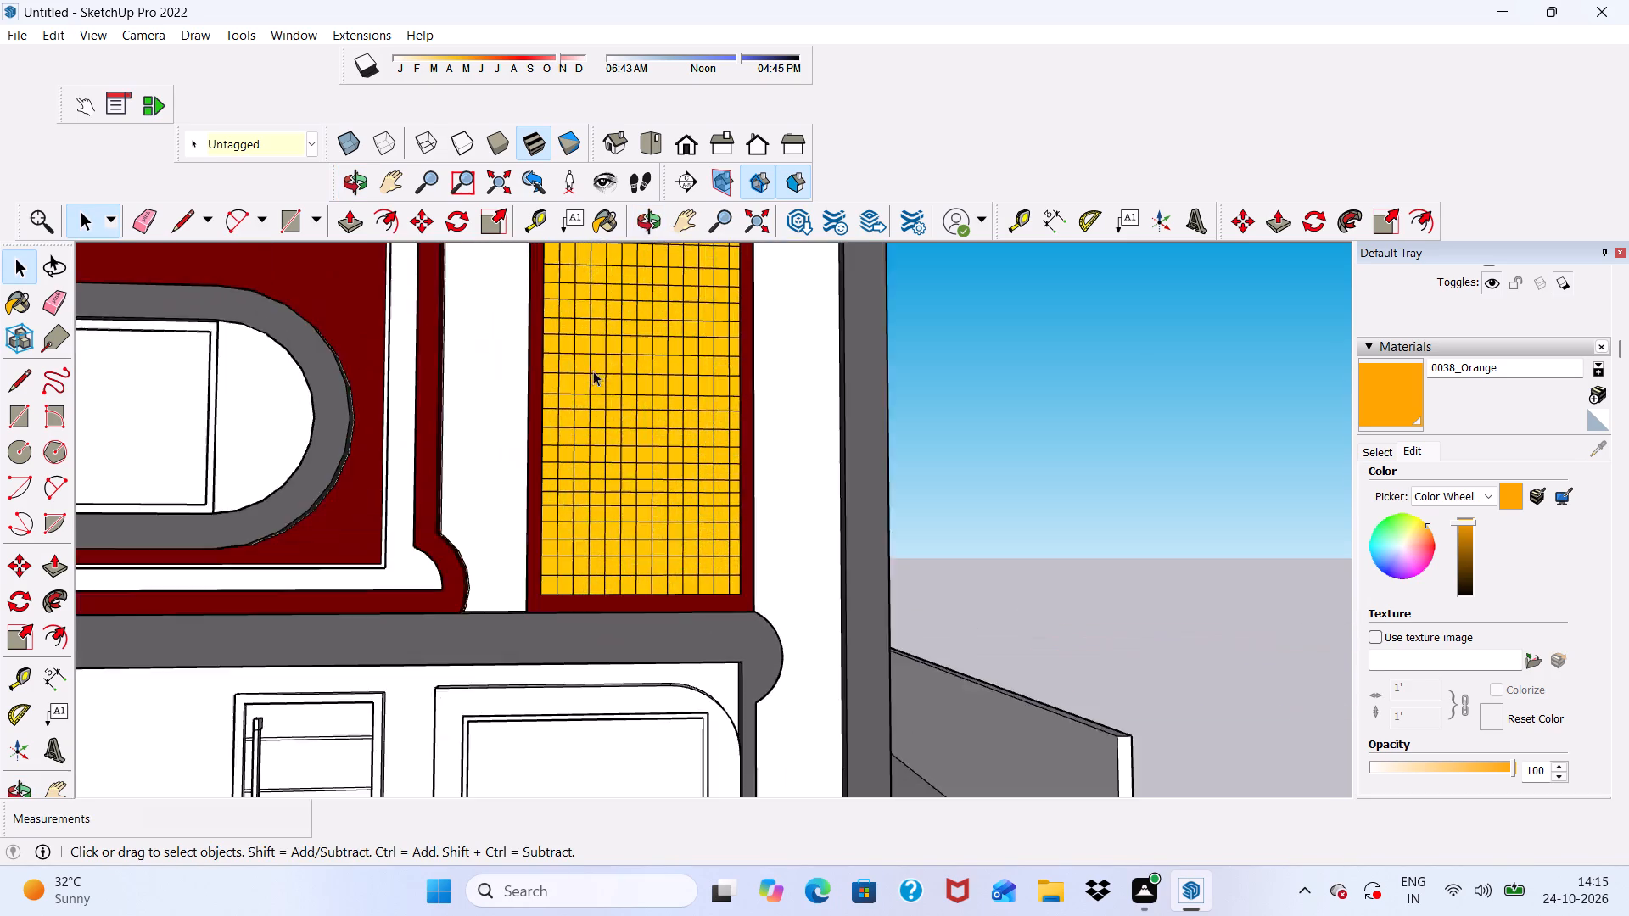
pyautogui.scroll(-4, 562, 371)
pyautogui.moveTo(315, 409); pyautogui.dragTo(199, 450, button='middle')
pyautogui.scroll(6, 233, 369)
pyautogui.scroll(-3, 277, 354)
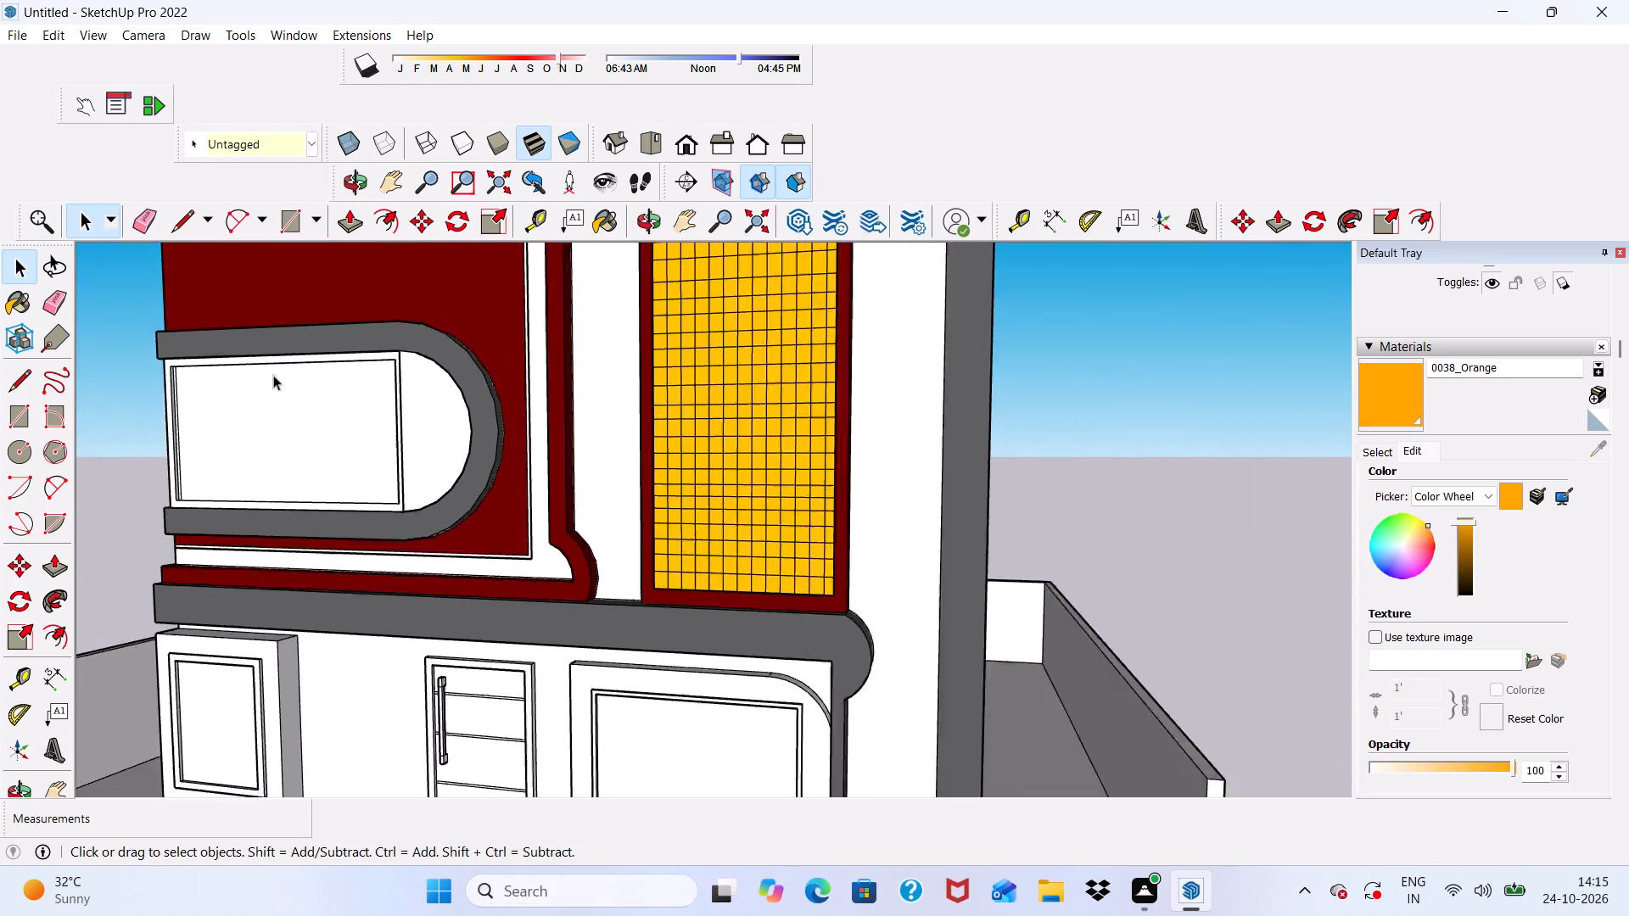
pyautogui.scroll(-2, 273, 375)
pyautogui.scroll(1, 302, 446)
pyautogui.moveTo(302, 446); pyautogui.dragTo(522, 390, button='middle')
pyautogui.scroll(-6, 564, 441)
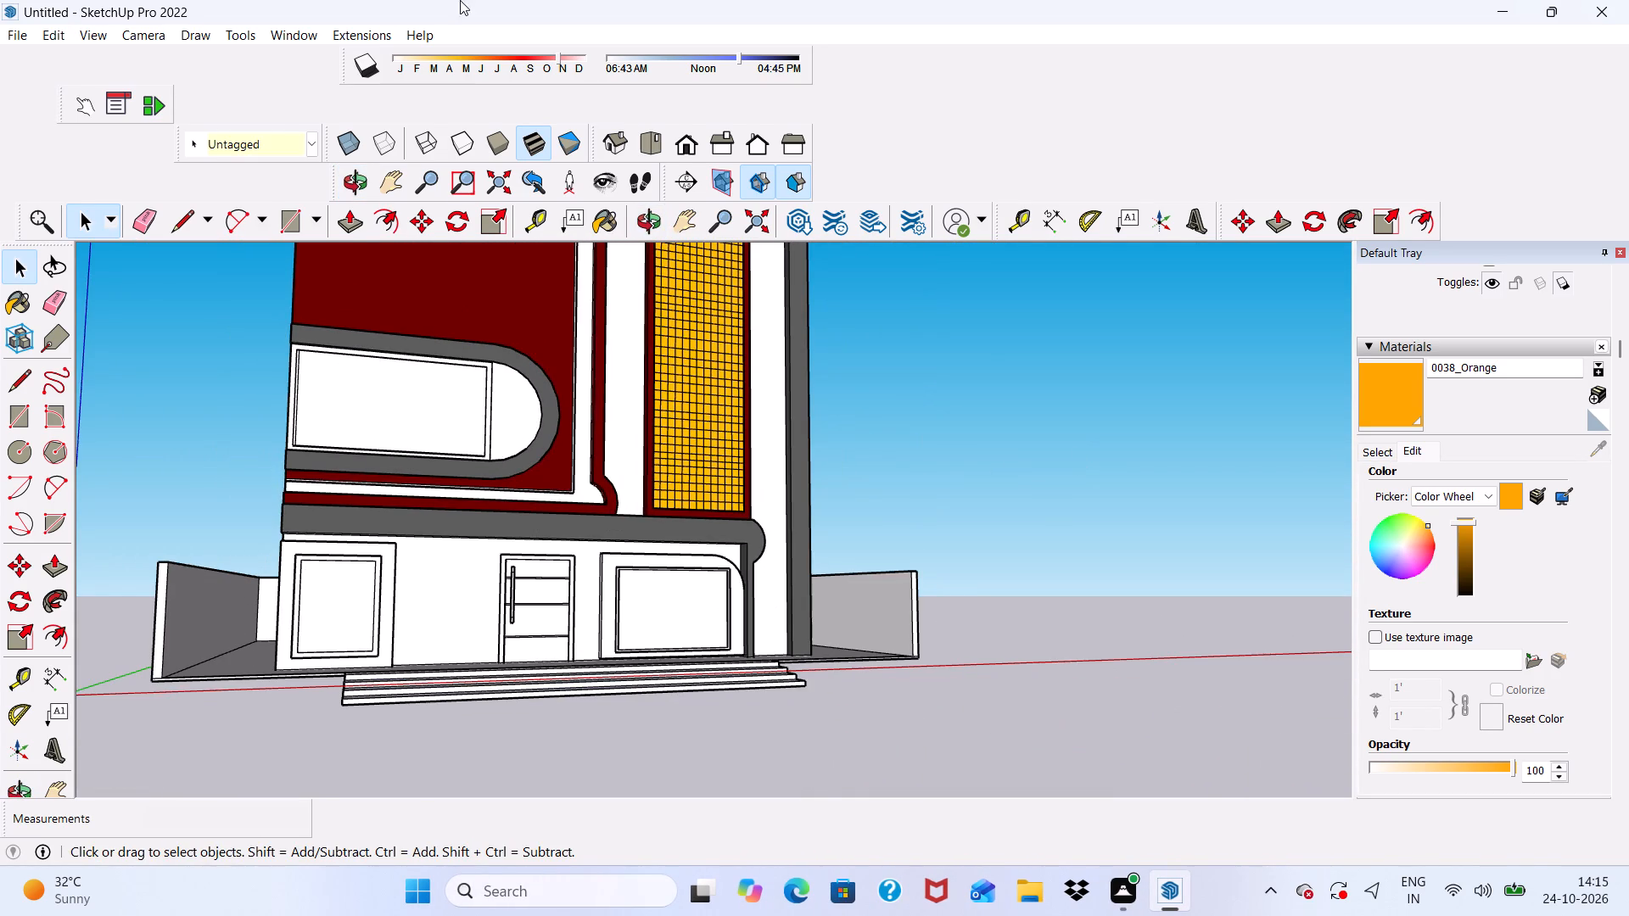
# Paint the rectangular window frame inside the rounded gray surround with Wood Cherry Original from the Wood materials.
pyautogui.click(1369, 450)
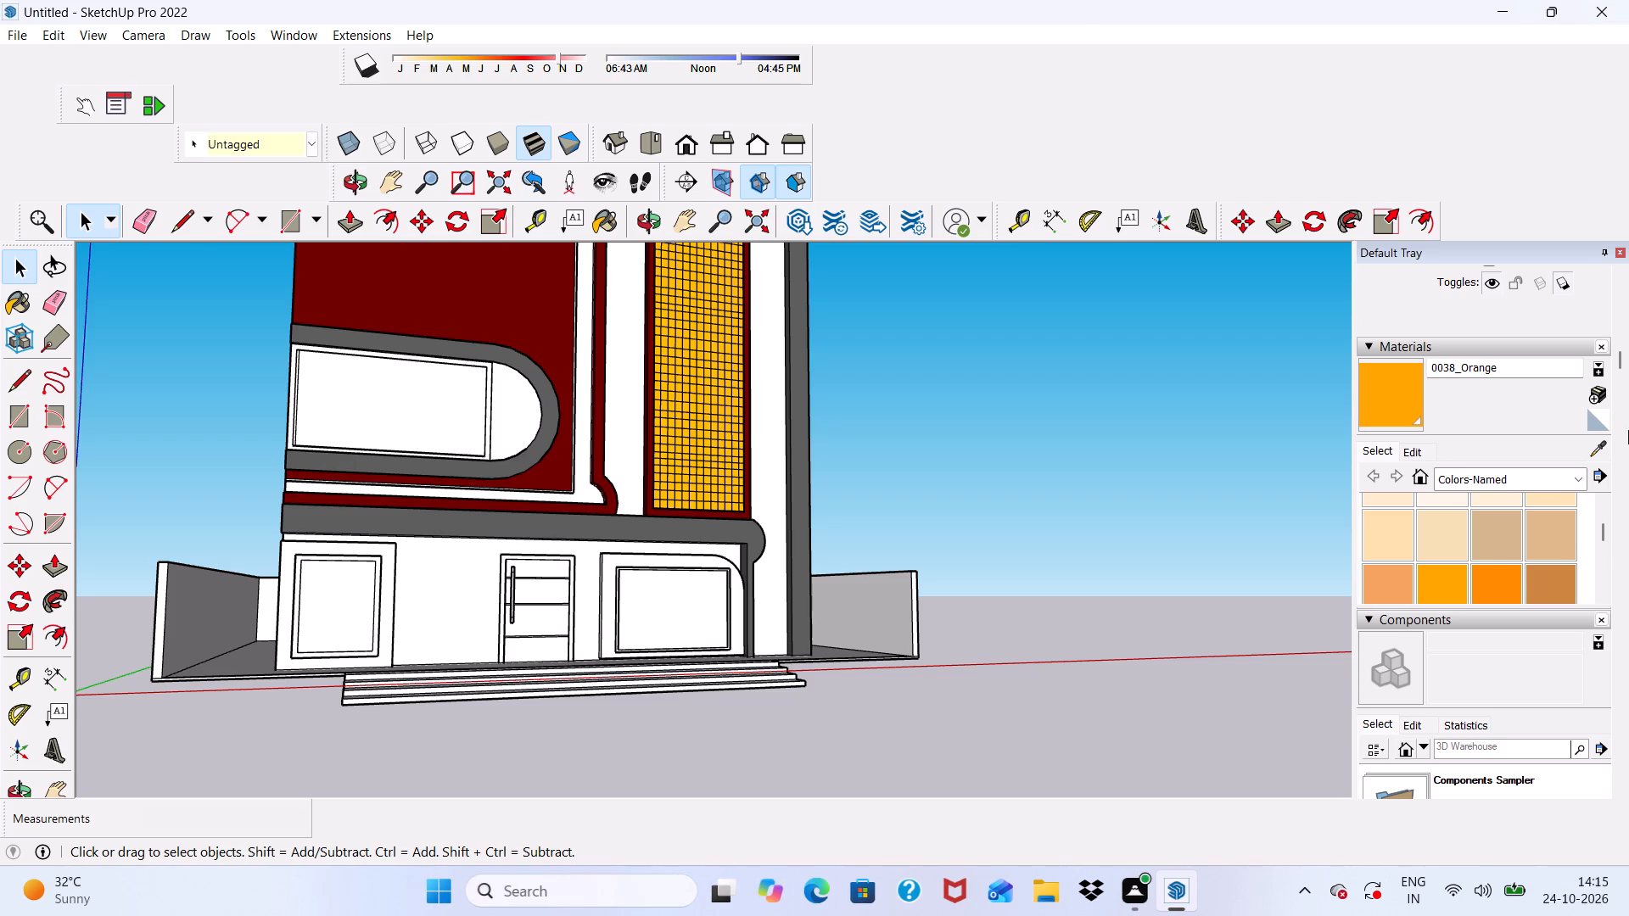
pyautogui.click(1579, 477)
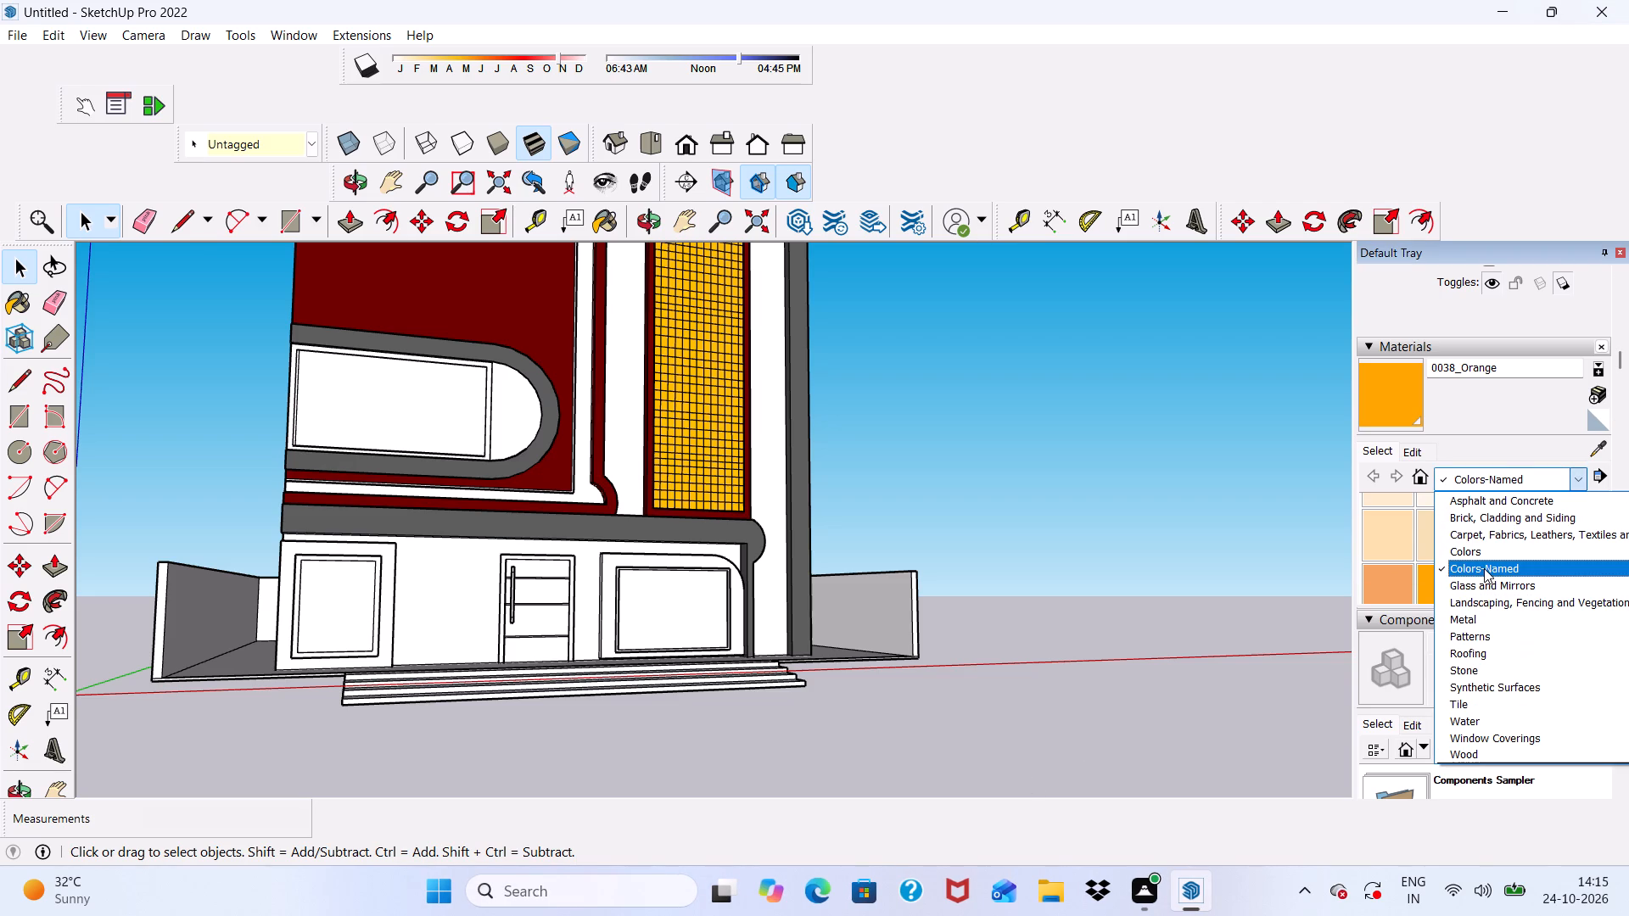
pyautogui.click(1462, 754)
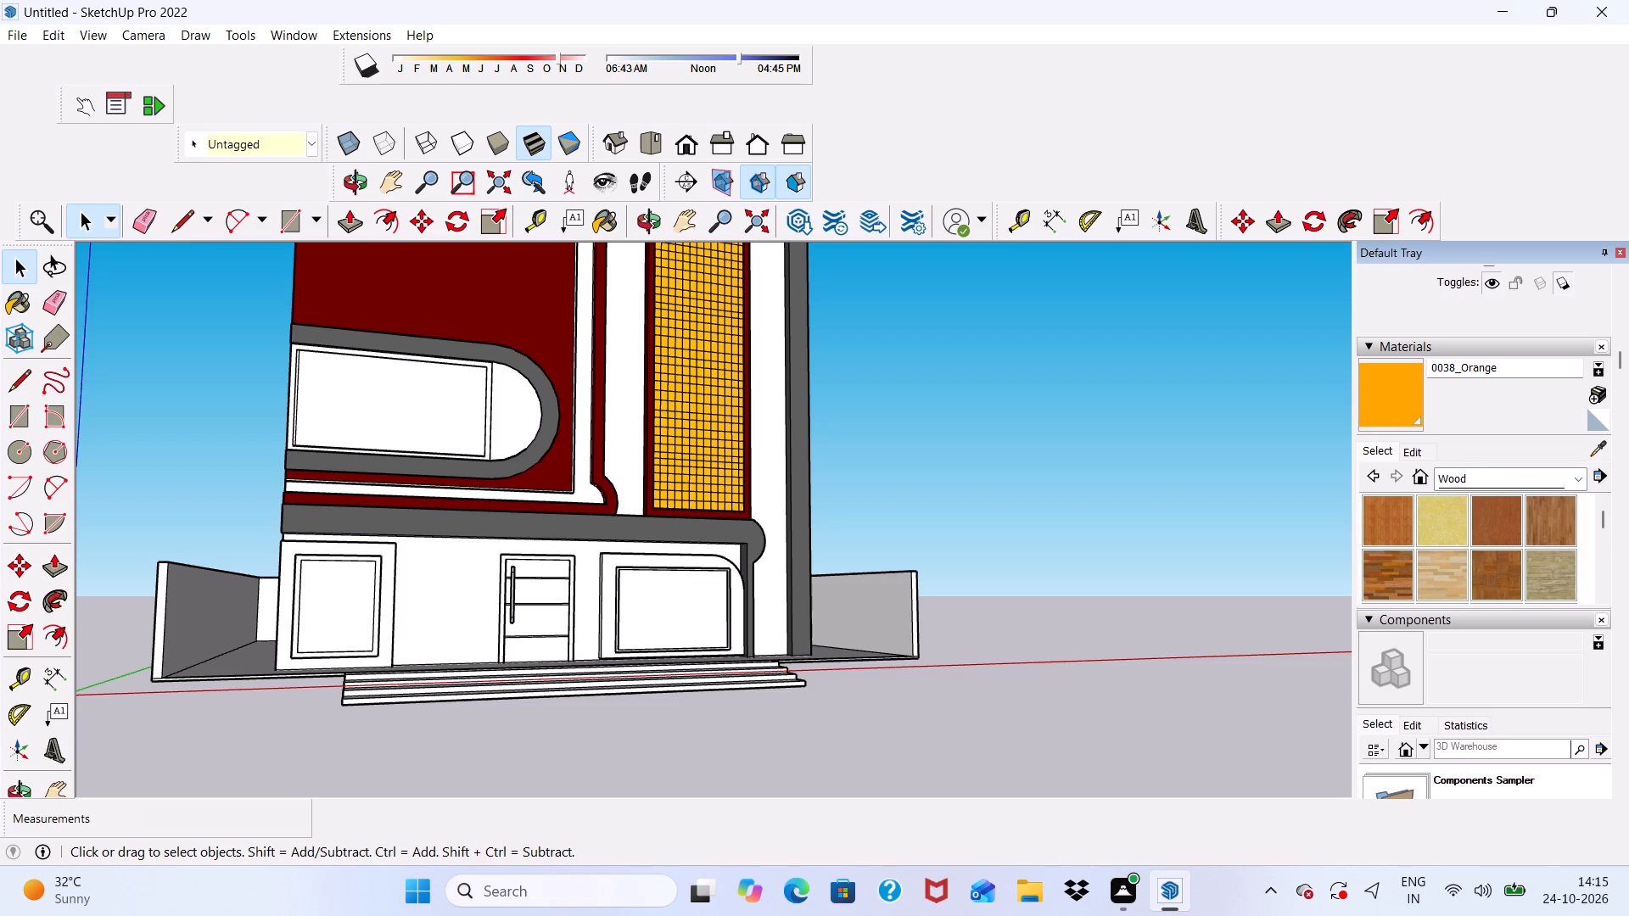
pyautogui.click(1492, 530)
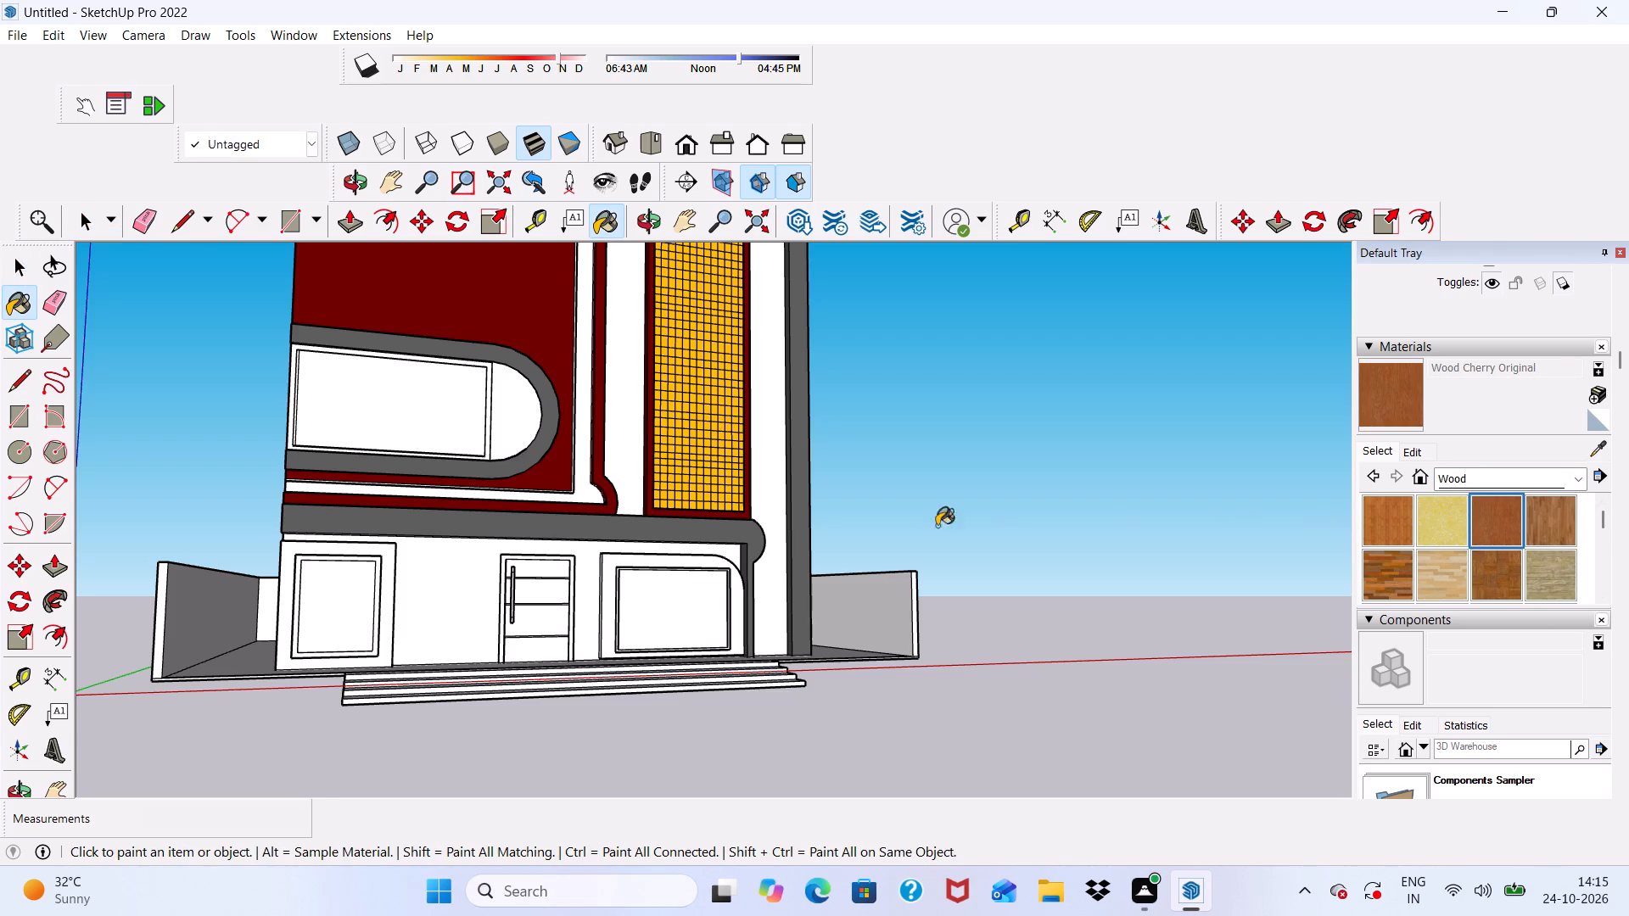
pyautogui.scroll(-3, 729, 494)
pyautogui.scroll(6, 399, 465)
pyautogui.scroll(-1, 635, 357)
pyautogui.scroll(17, 635, 357)
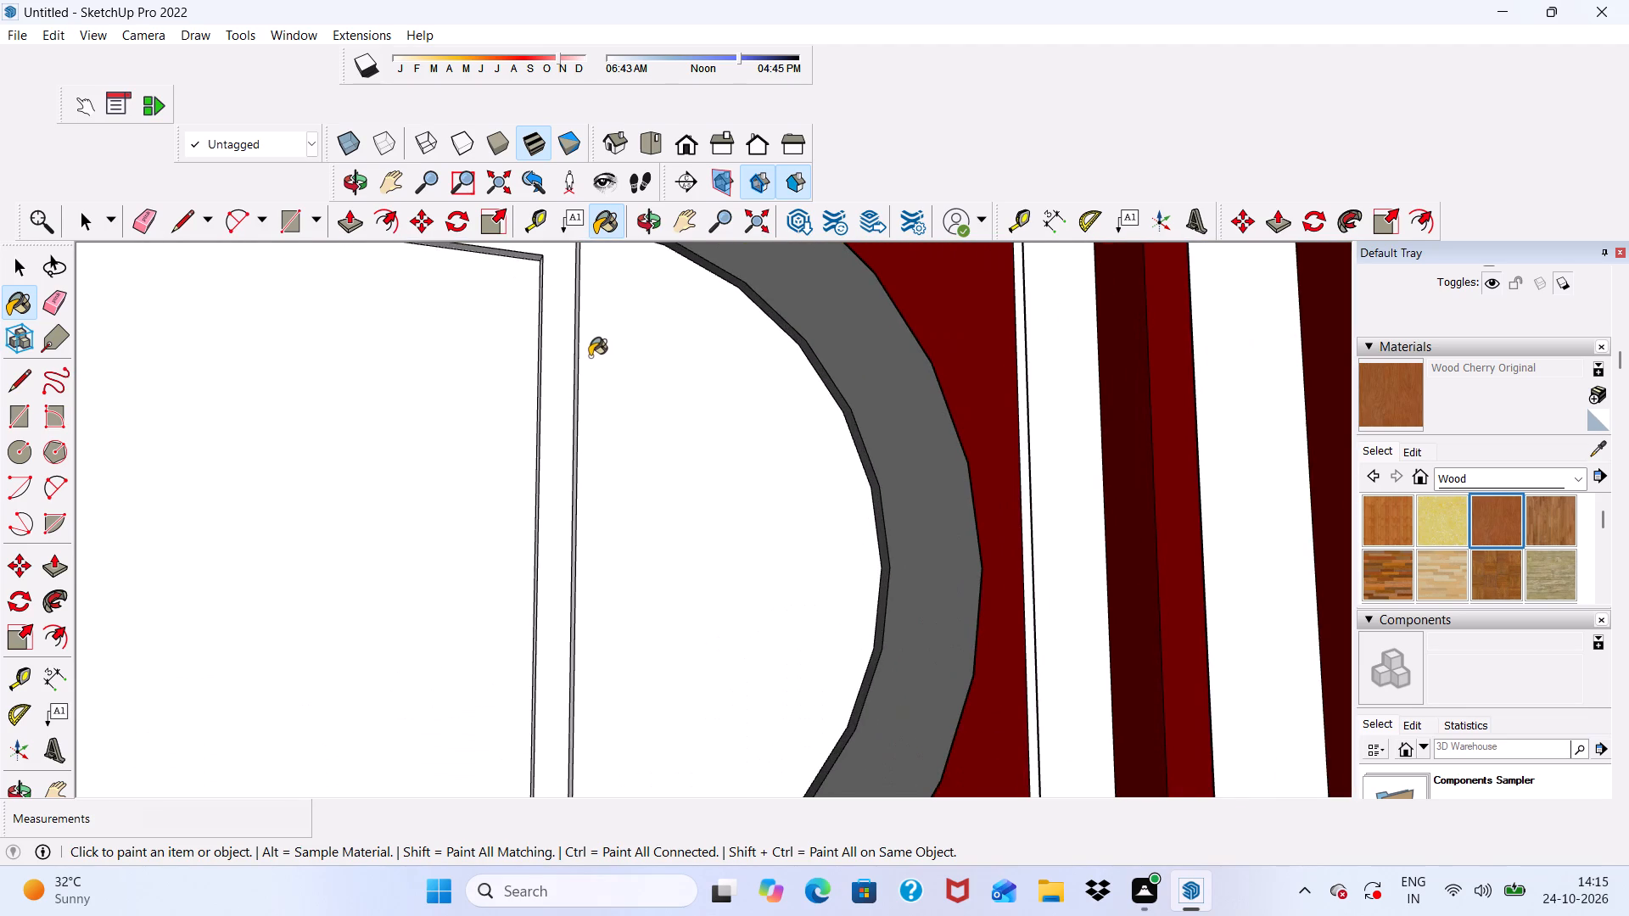
pyautogui.click(556, 377)
# Paint the inner edge face of the upper window frame's right side, beside the rounded surround, with Wood Cherry Original.
pyautogui.scroll(-6, 555, 377)
pyautogui.moveTo(627, 416); pyautogui.dragTo(425, 509, button='middle')
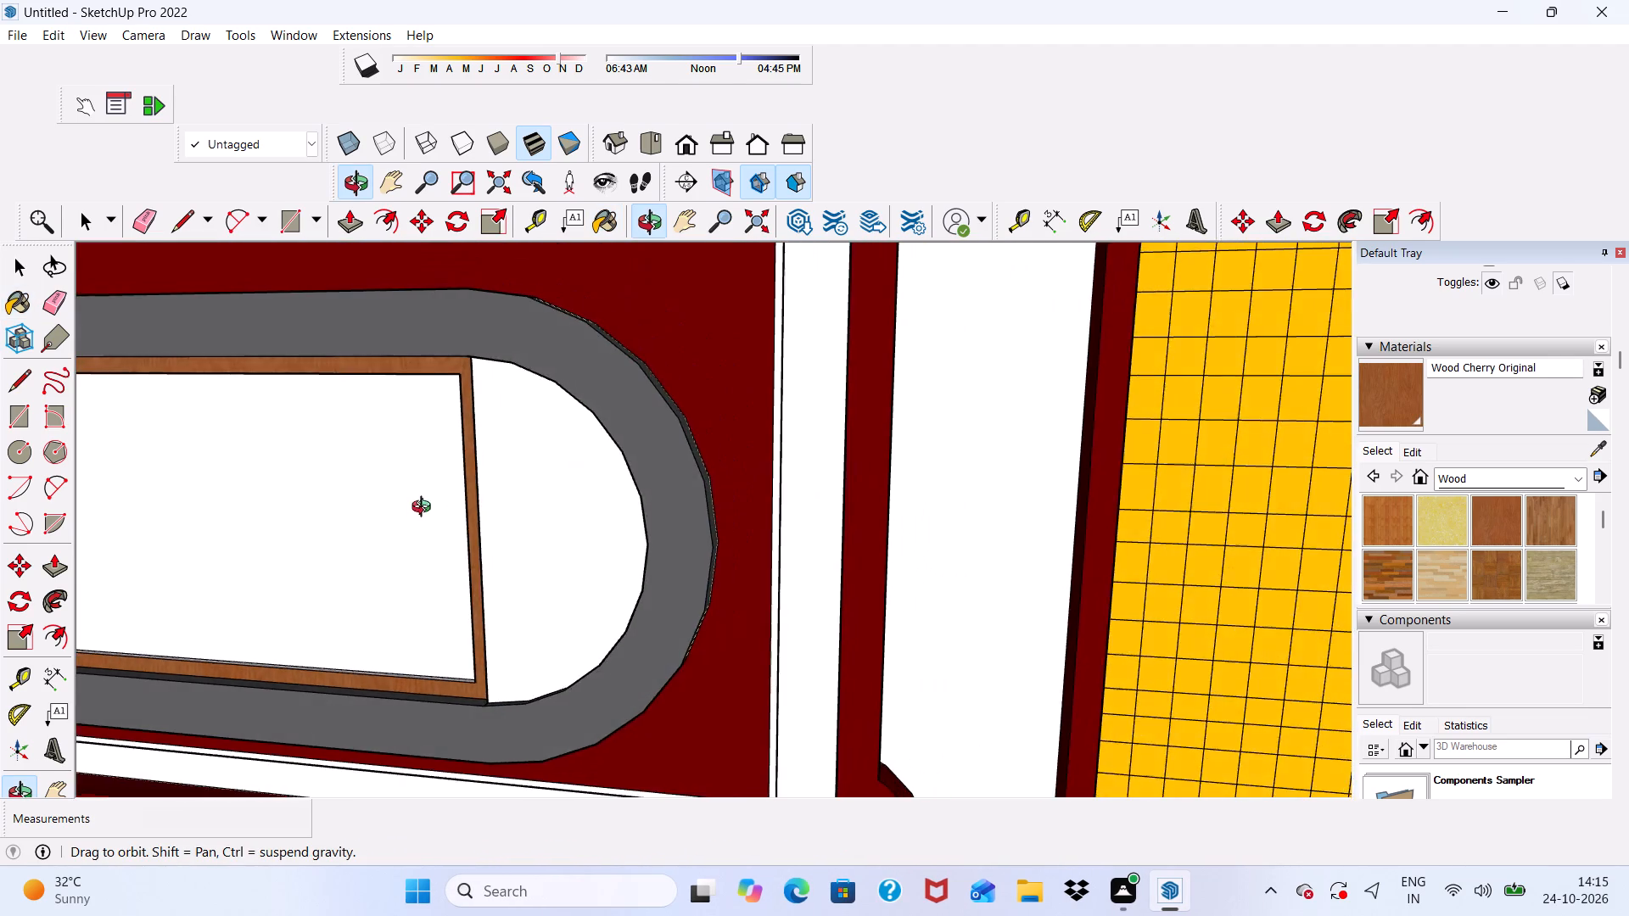
pyautogui.moveTo(425, 509); pyautogui.dragTo(426, 509, button='middle')
pyautogui.scroll(6, 432, 446)
pyautogui.scroll(1, 511, 355)
pyautogui.moveTo(511, 355); pyautogui.dragTo(247, 274, button='middle')
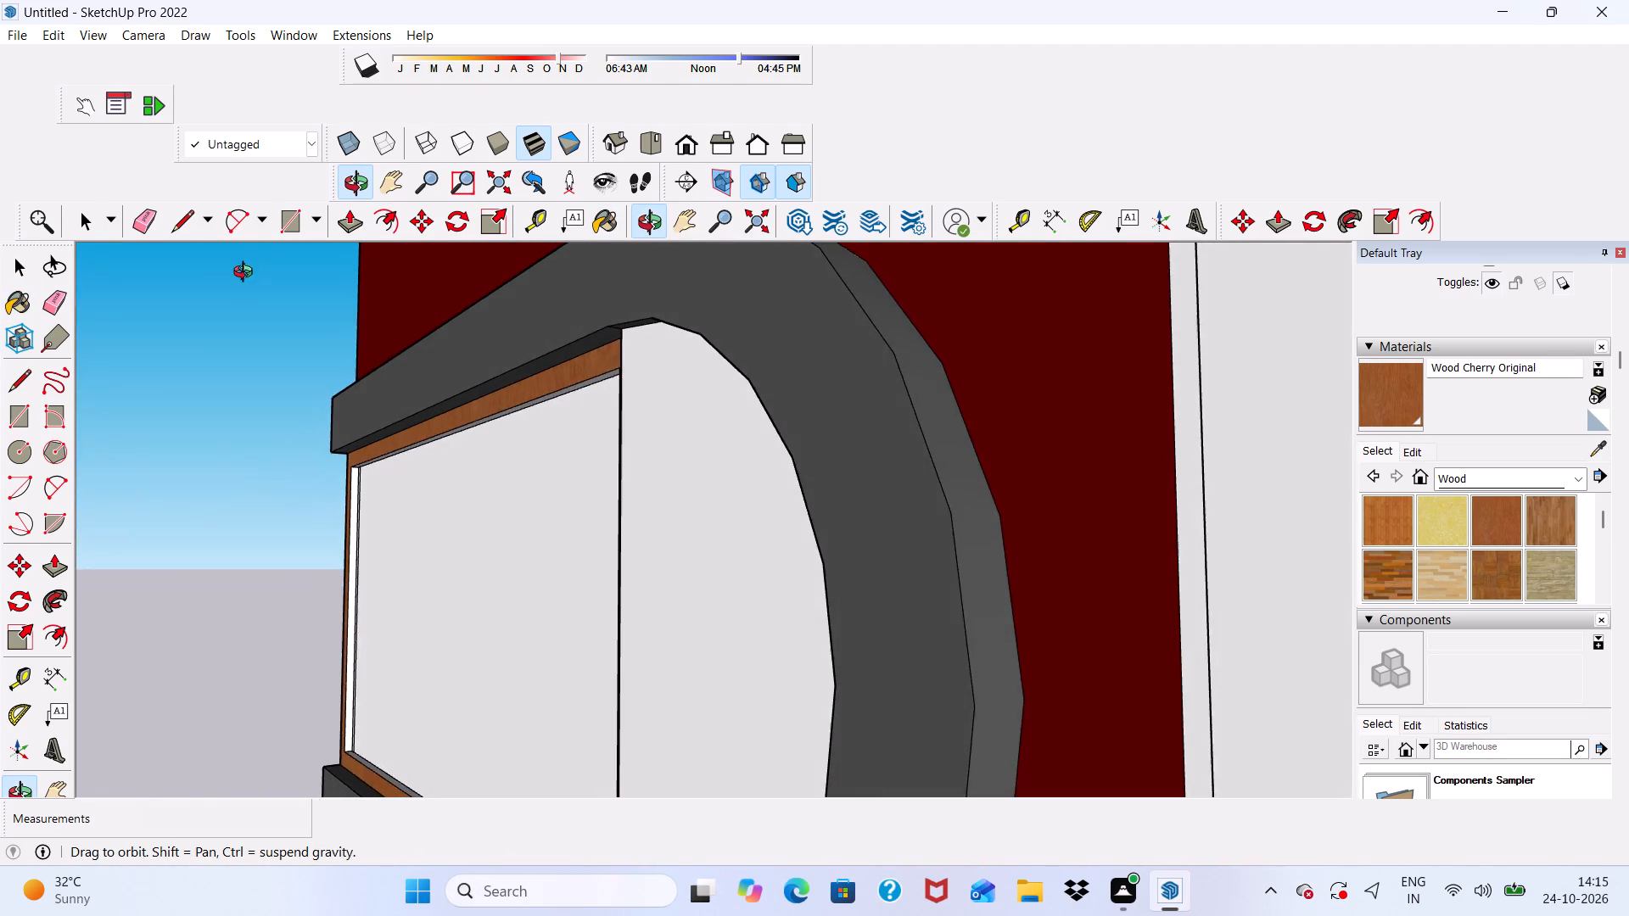
pyautogui.moveTo(247, 274); pyautogui.dragTo(802, 271, button='middle')
pyautogui.scroll(8, 411, 393)
pyautogui.scroll(-1, 447, 343)
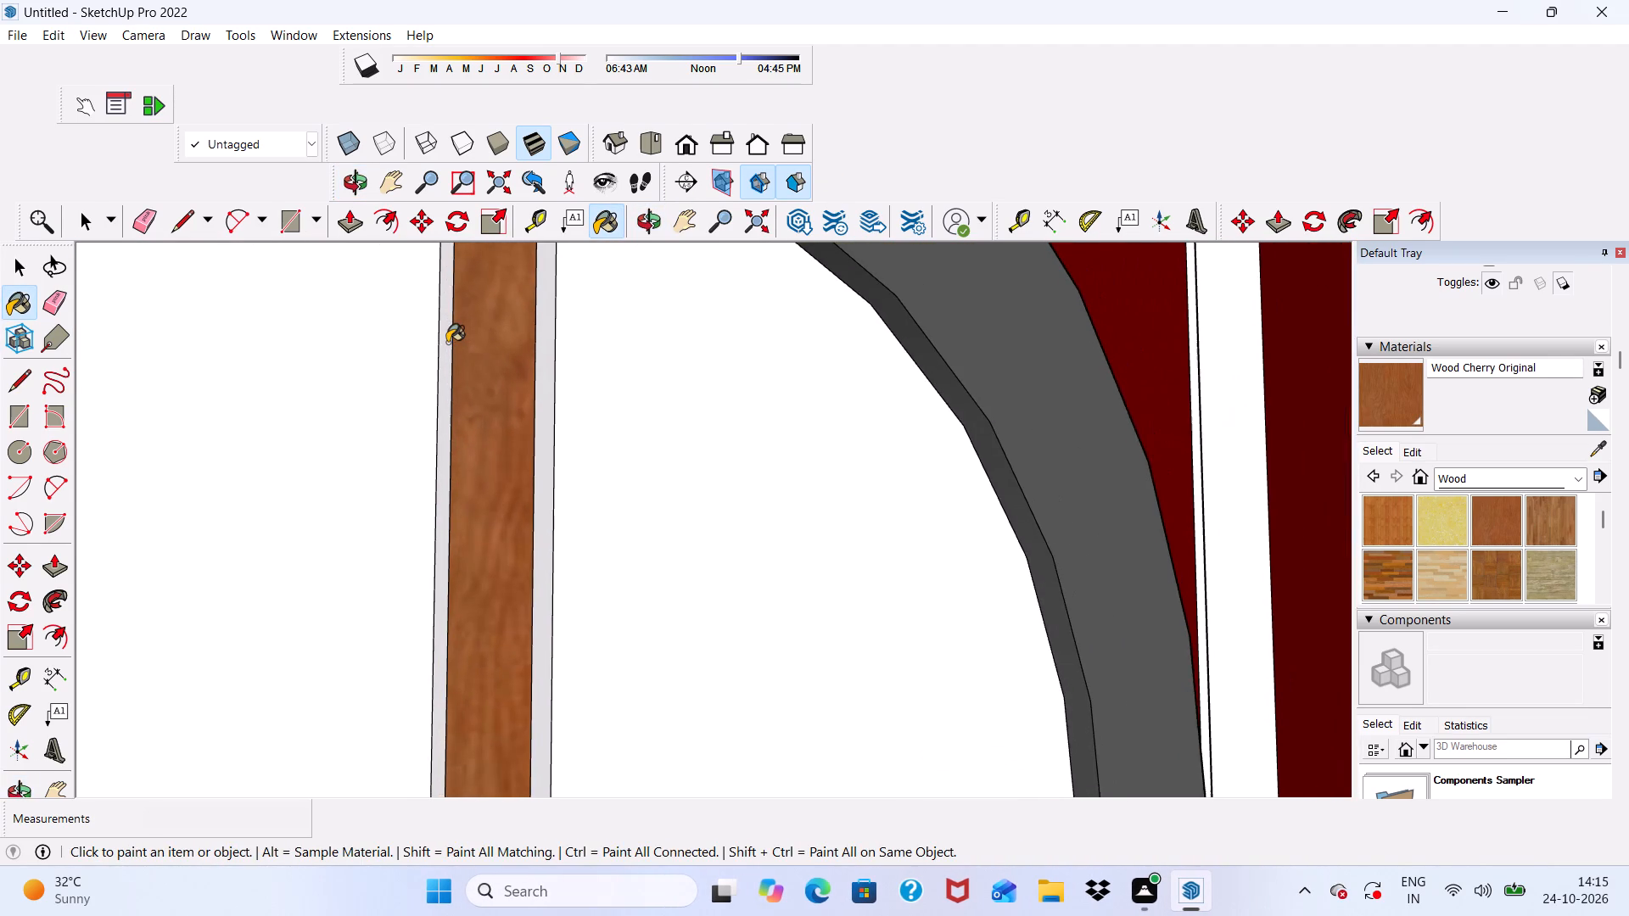
pyautogui.click(447, 343)
# Paint the left and bottom inner edge faces of the upper window frame with Wood Cherry Original.
pyautogui.scroll(-15, 447, 343)
pyautogui.moveTo(397, 392); pyautogui.dragTo(363, 364, button='middle')
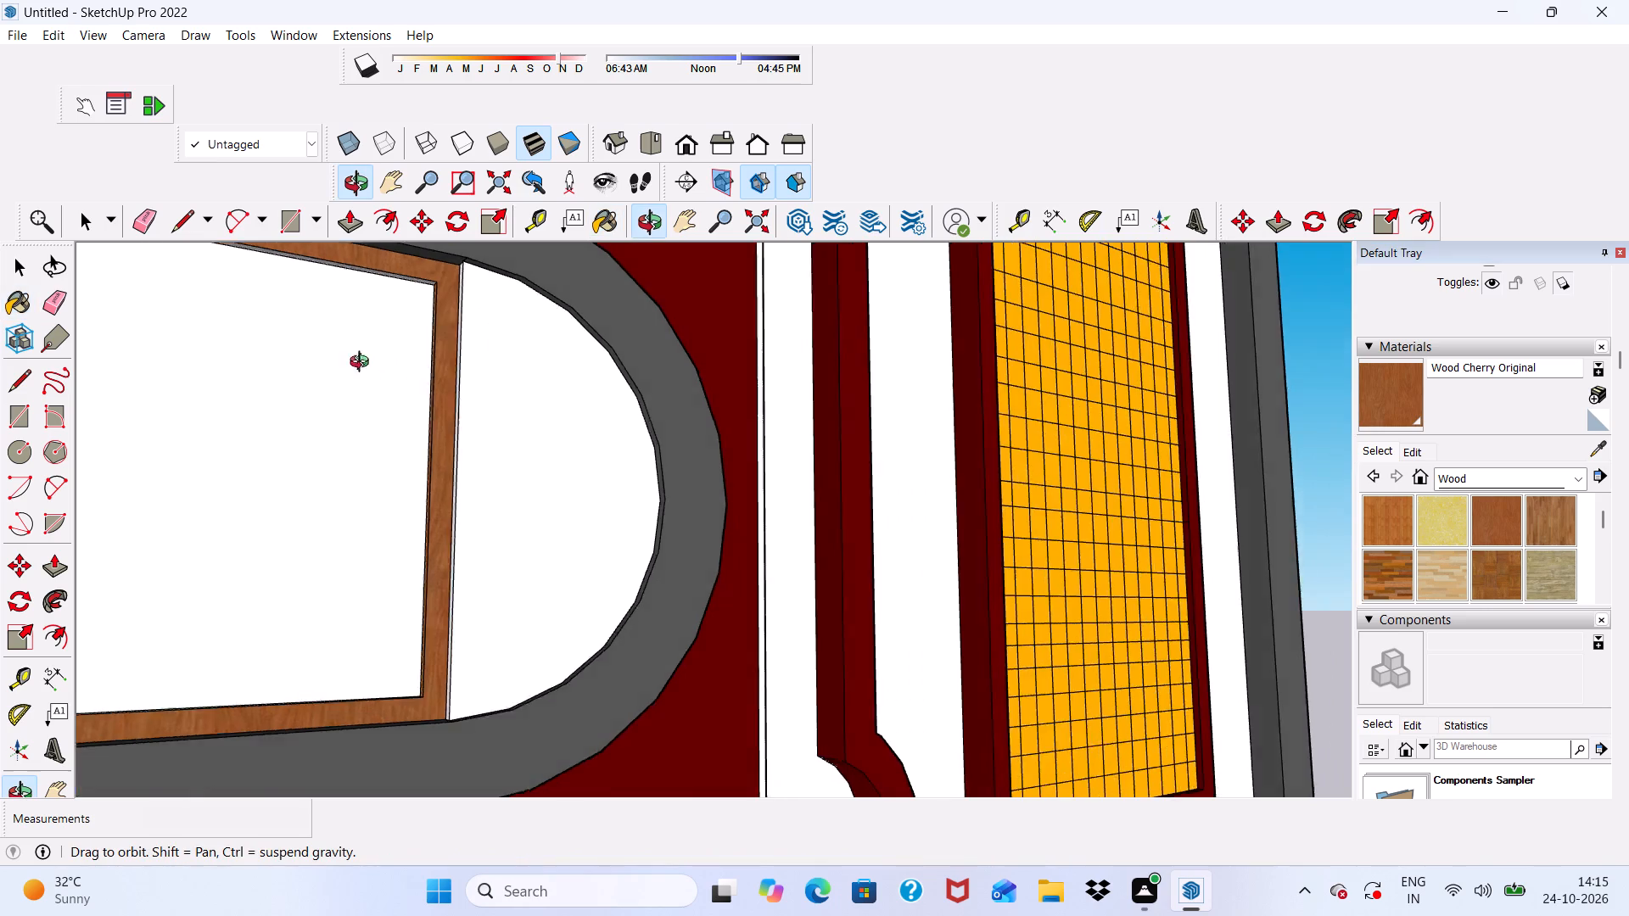
pyautogui.moveTo(363, 364); pyautogui.dragTo(267, 329, button='middle')
pyautogui.scroll(1, 274, 342)
pyautogui.scroll(-12, 490, 317)
pyautogui.scroll(13, 29, 416)
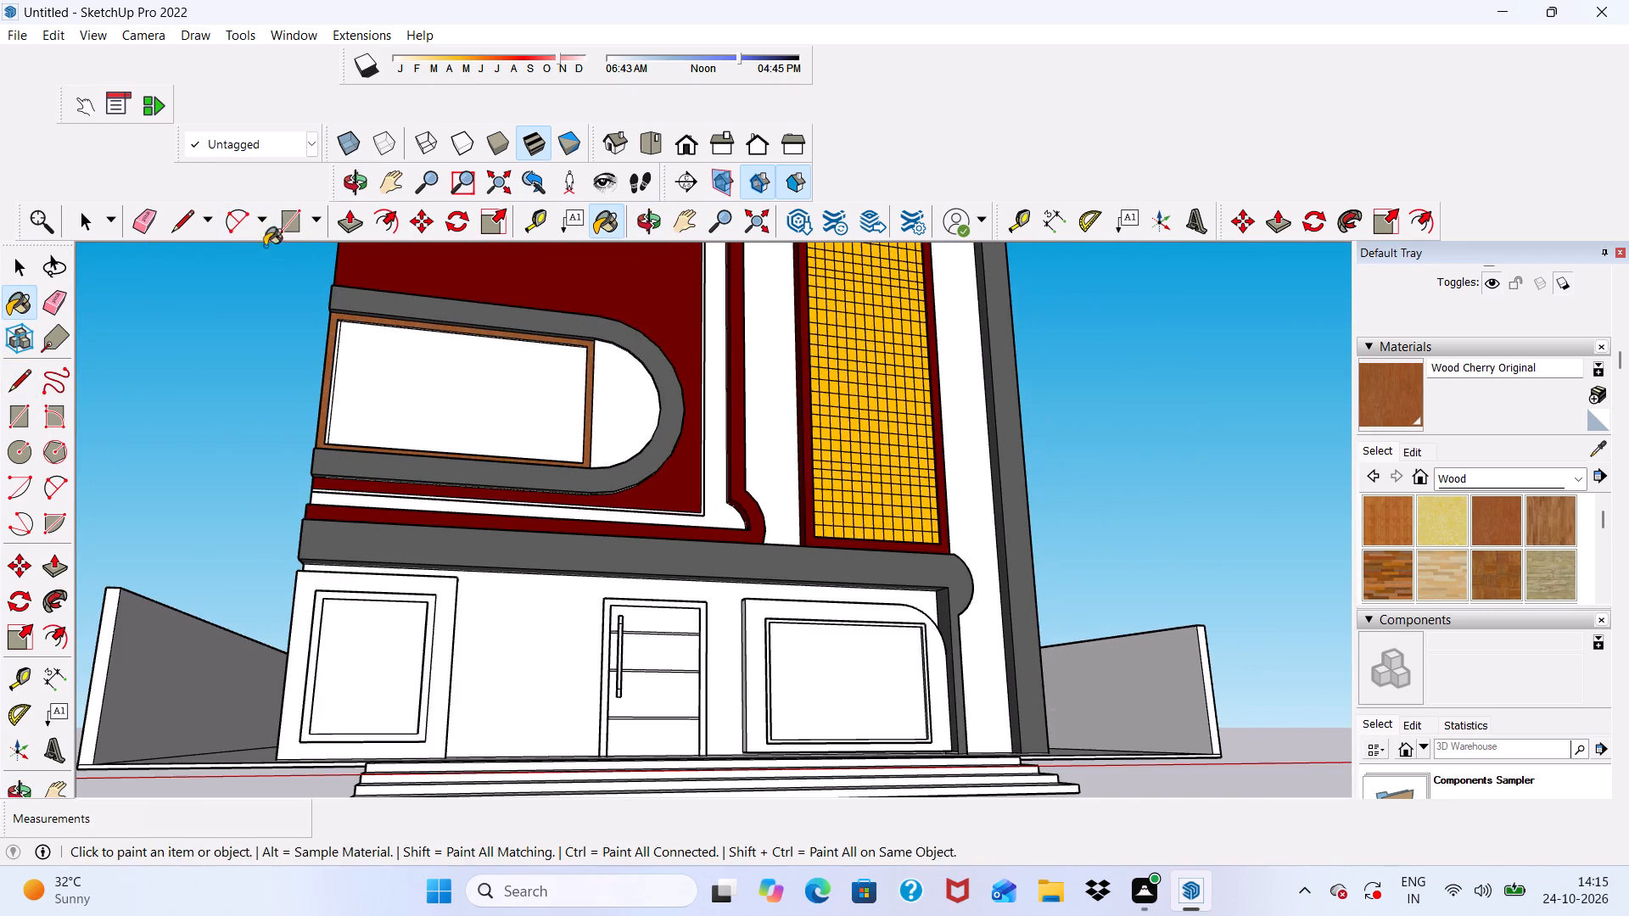
pyautogui.scroll(6, 265, 246)
pyautogui.scroll(-1, 574, 406)
pyautogui.moveTo(574, 406); pyautogui.dragTo(288, 677, button='middle')
pyautogui.scroll(14, 428, 356)
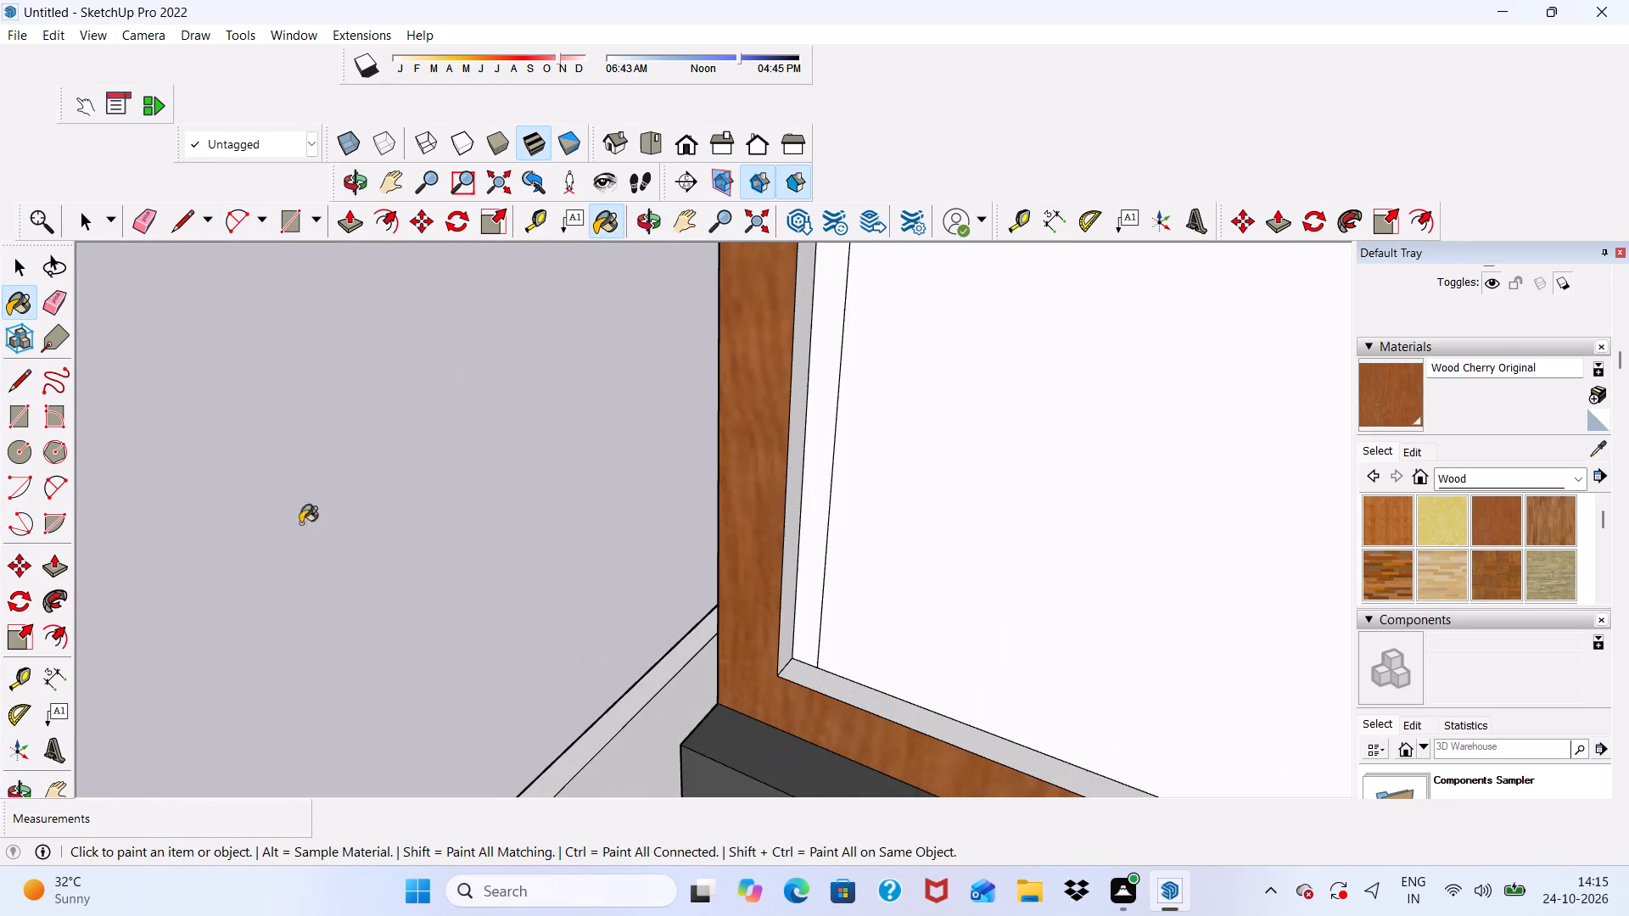
pyautogui.scroll(4, 797, 481)
pyautogui.click(798, 487)
pyautogui.scroll(-2, 798, 489)
pyautogui.scroll(1, 848, 677)
pyautogui.click(853, 740)
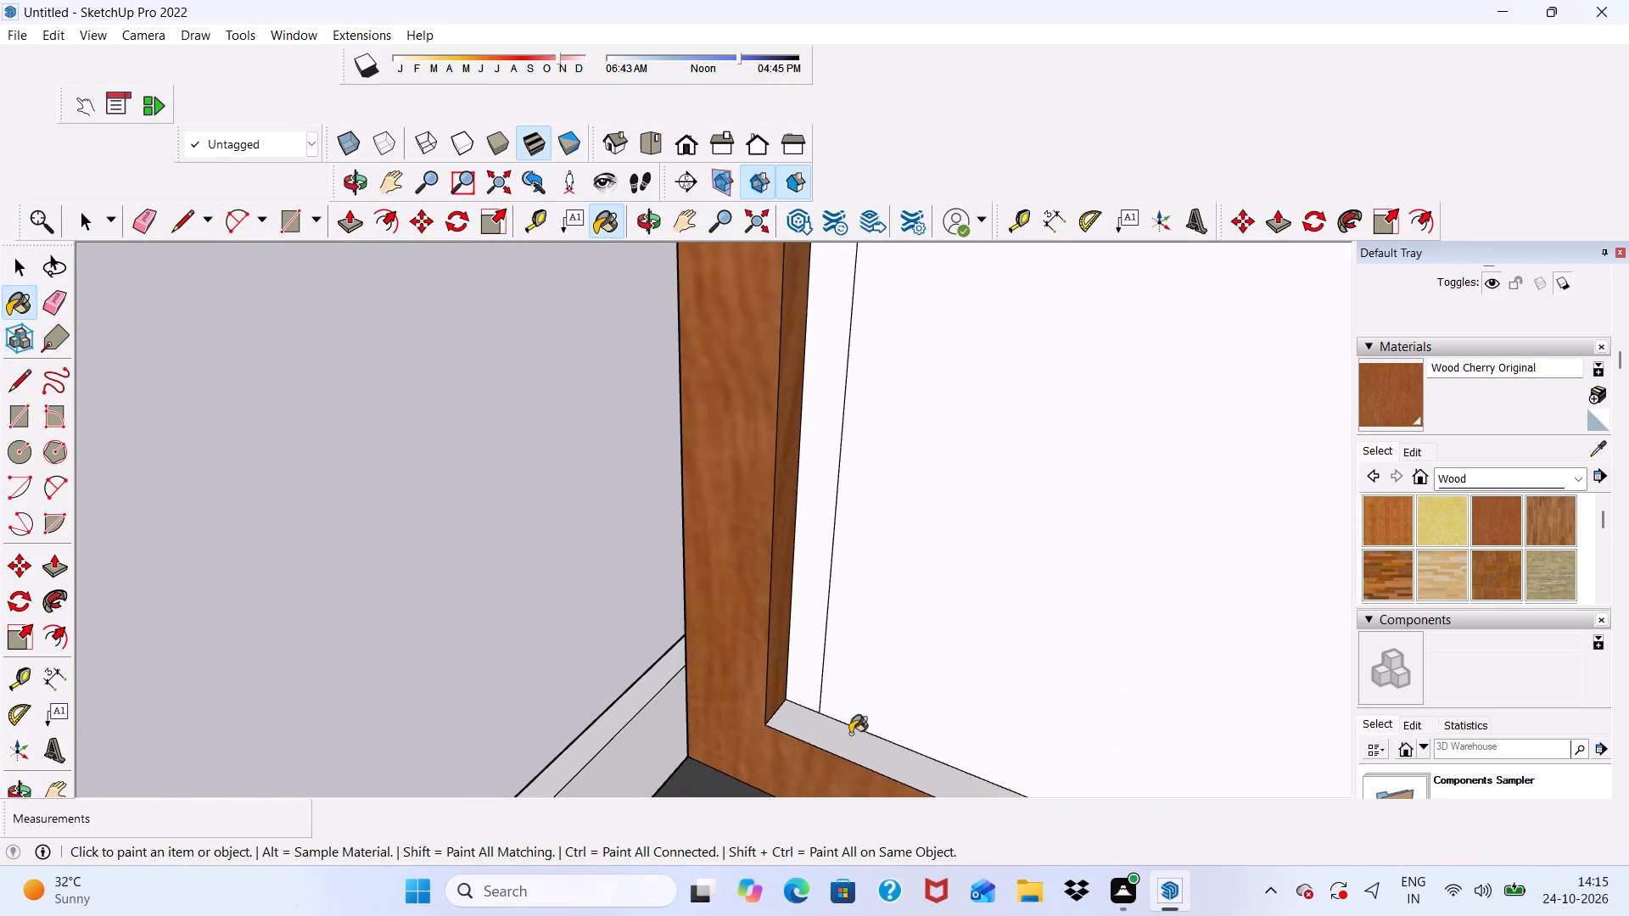
# Paint the top inner edge face of the upper window frame with Wood Cherry Original.
pyautogui.scroll(-12, 669, 444)
pyautogui.moveTo(656, 355); pyautogui.dragTo(652, 70, button='middle')
pyautogui.scroll(11, 703, 334)
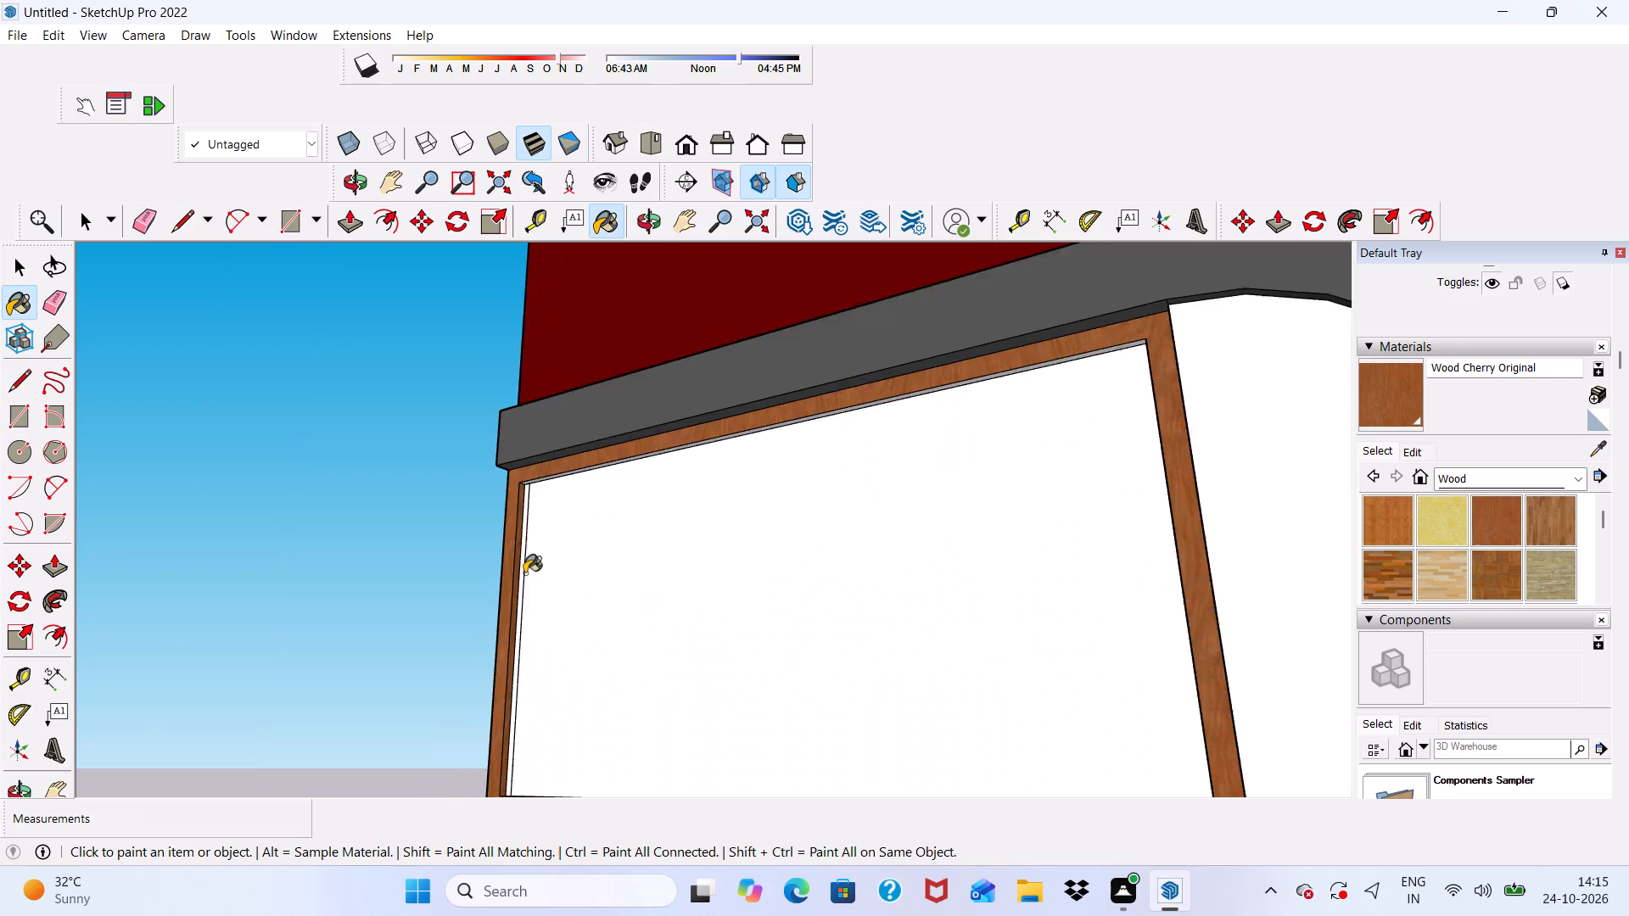
pyautogui.scroll(10, 524, 573)
pyautogui.click(540, 420)
# Examine the upper window frame's painted edges and the ground-floor door and window openings.
pyautogui.scroll(-8, 510, 420)
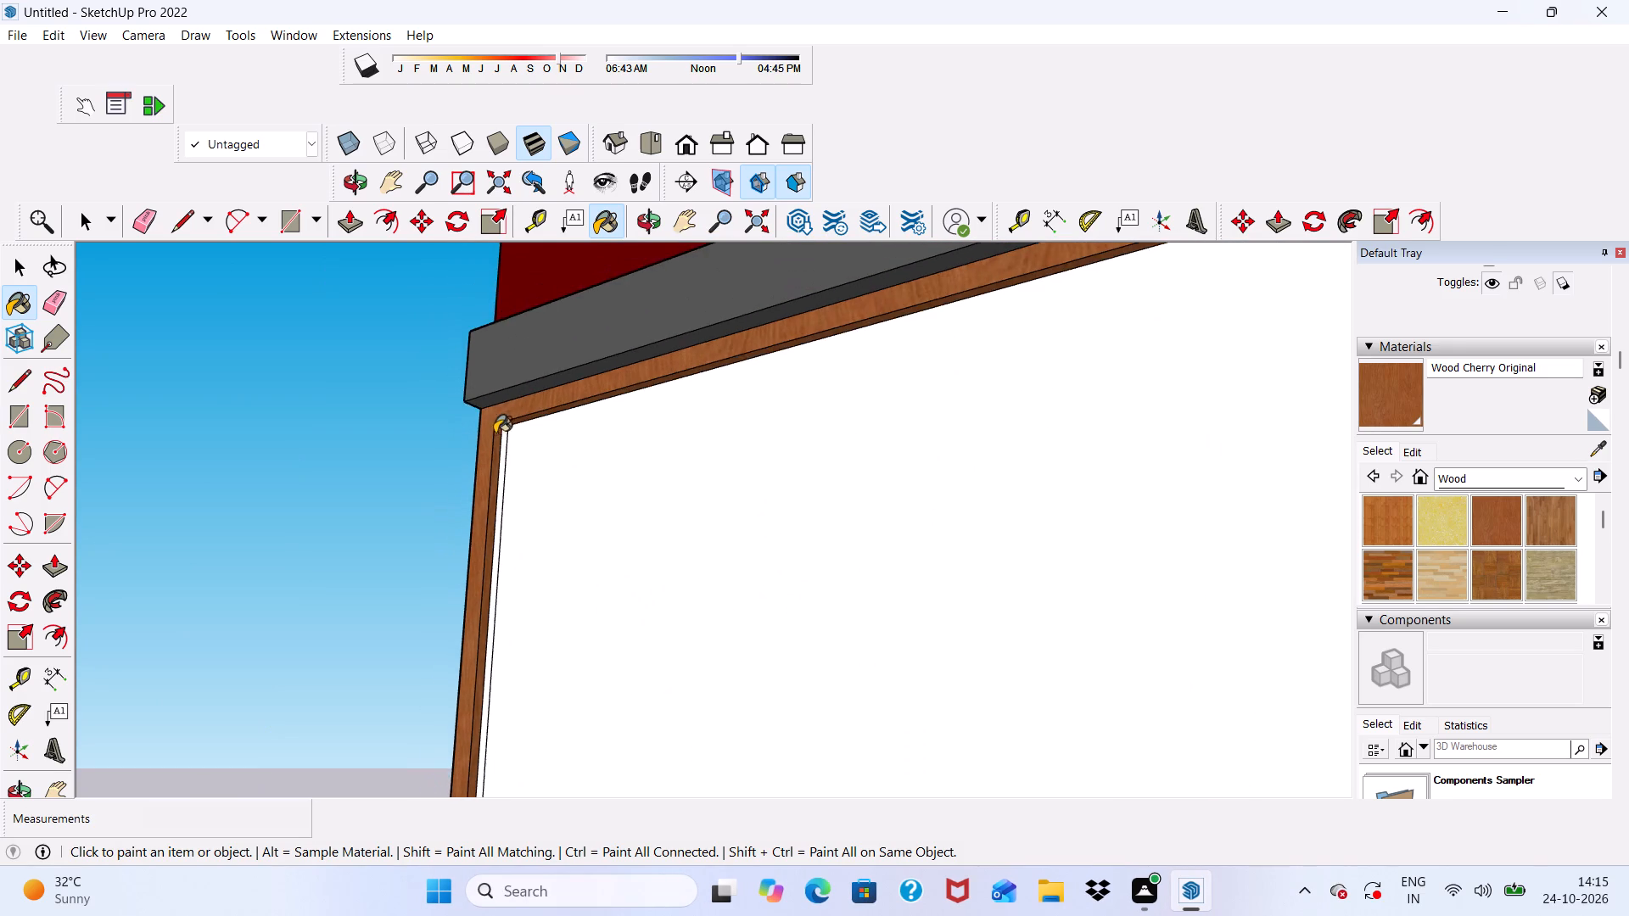
pyautogui.scroll(-8, 495, 433)
pyautogui.moveTo(602, 436); pyautogui.dragTo(1082, 579, button='middle')
pyautogui.scroll(7, 770, 467)
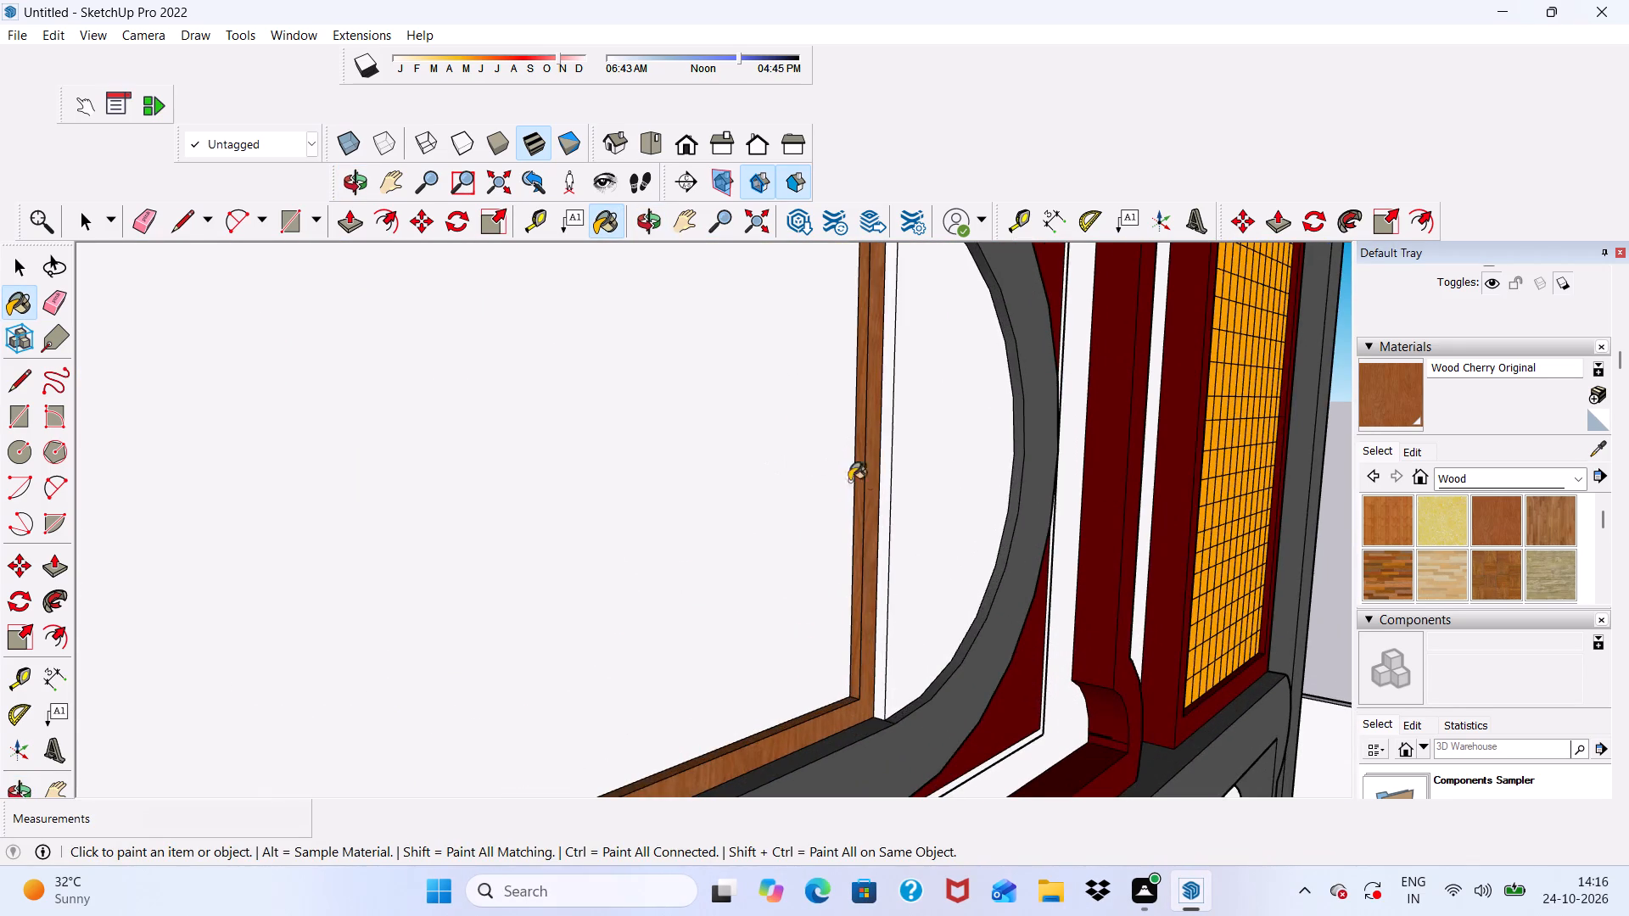
pyautogui.scroll(-2, 870, 489)
pyautogui.moveTo(870, 489); pyautogui.dragTo(742, 534, button='middle')
pyautogui.scroll(1, 703, 517)
pyautogui.scroll(-15, 574, 405)
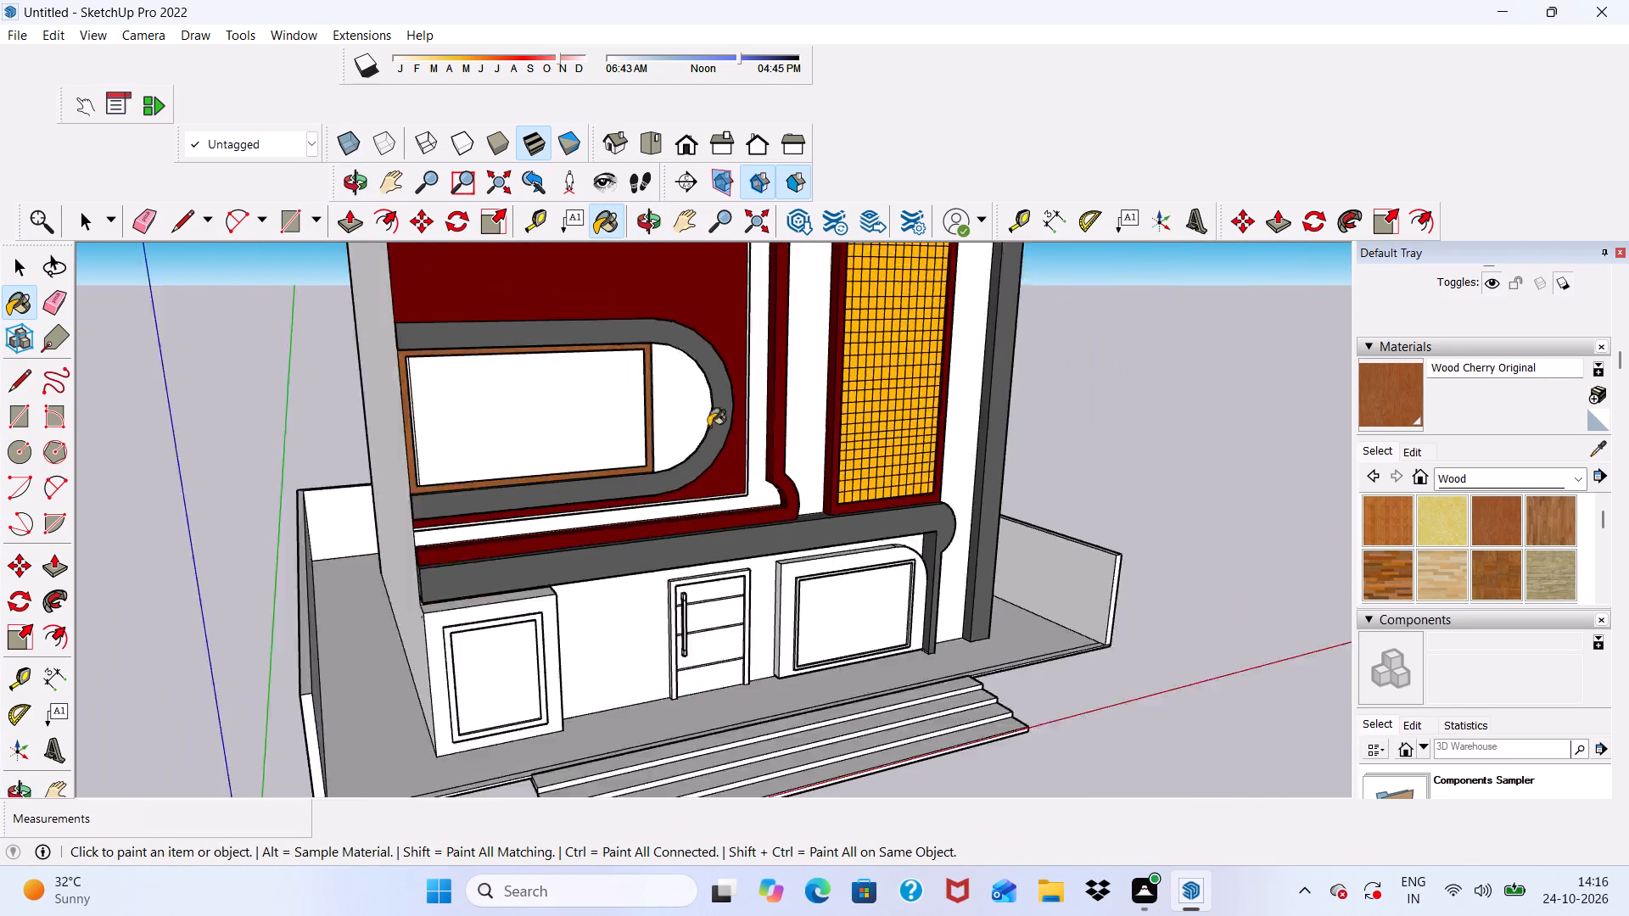
pyautogui.scroll(-3, 708, 427)
pyautogui.scroll(7, 664, 608)
pyautogui.scroll(-4, 718, 568)
pyautogui.moveTo(763, 603); pyautogui.dragTo(742, 517, button='middle')
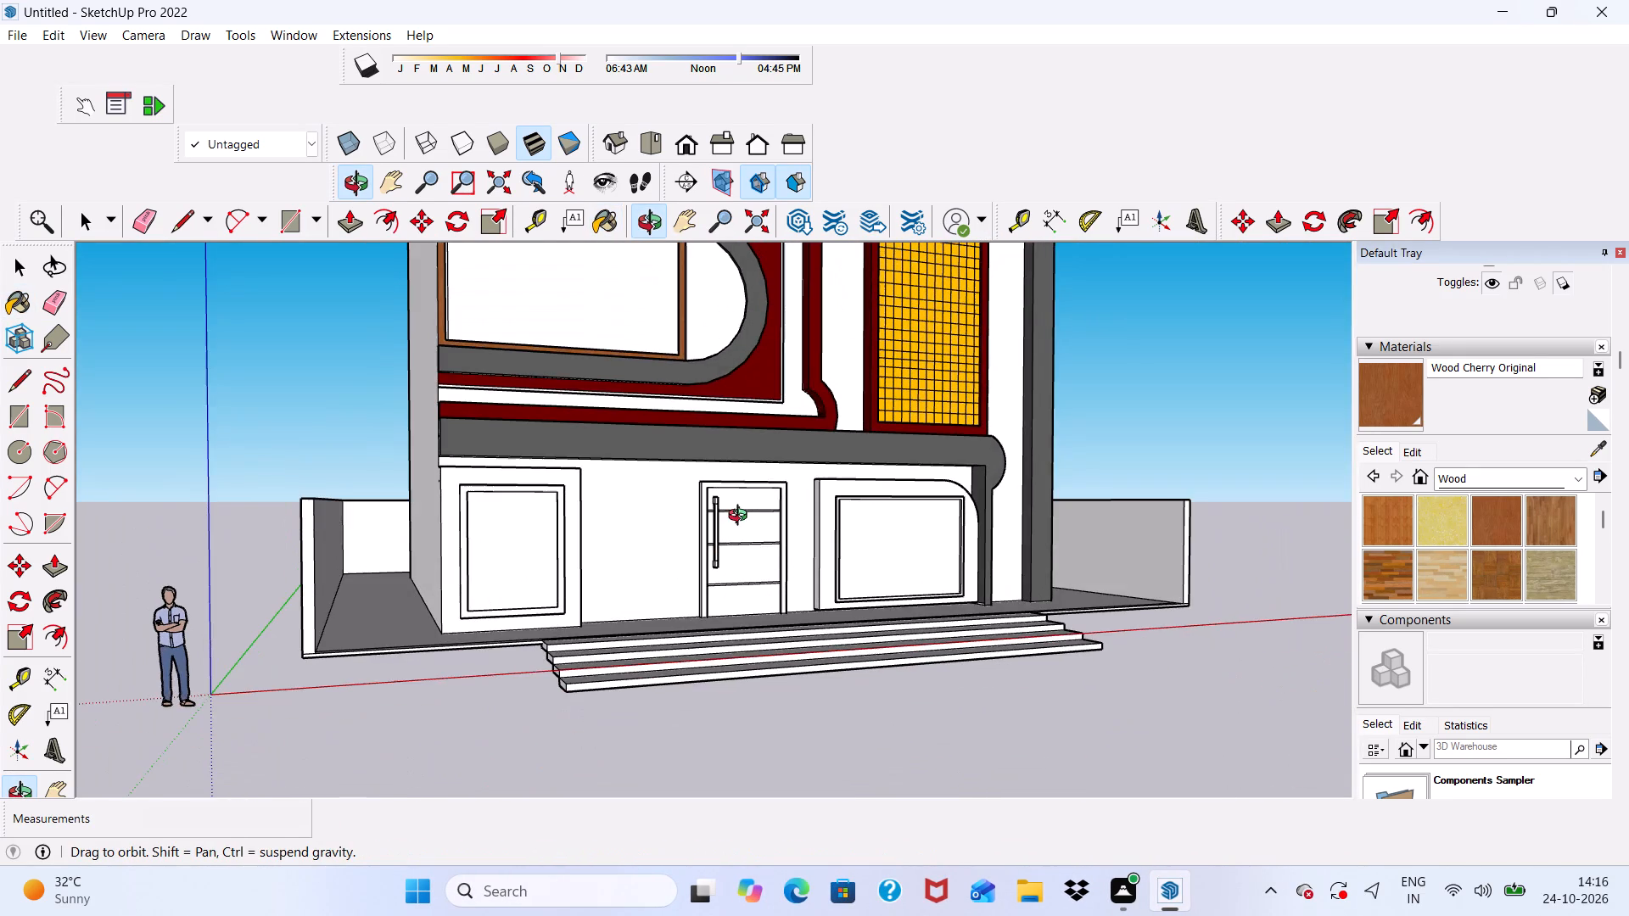
pyautogui.moveTo(742, 517); pyautogui.dragTo(680, 656, button='middle')
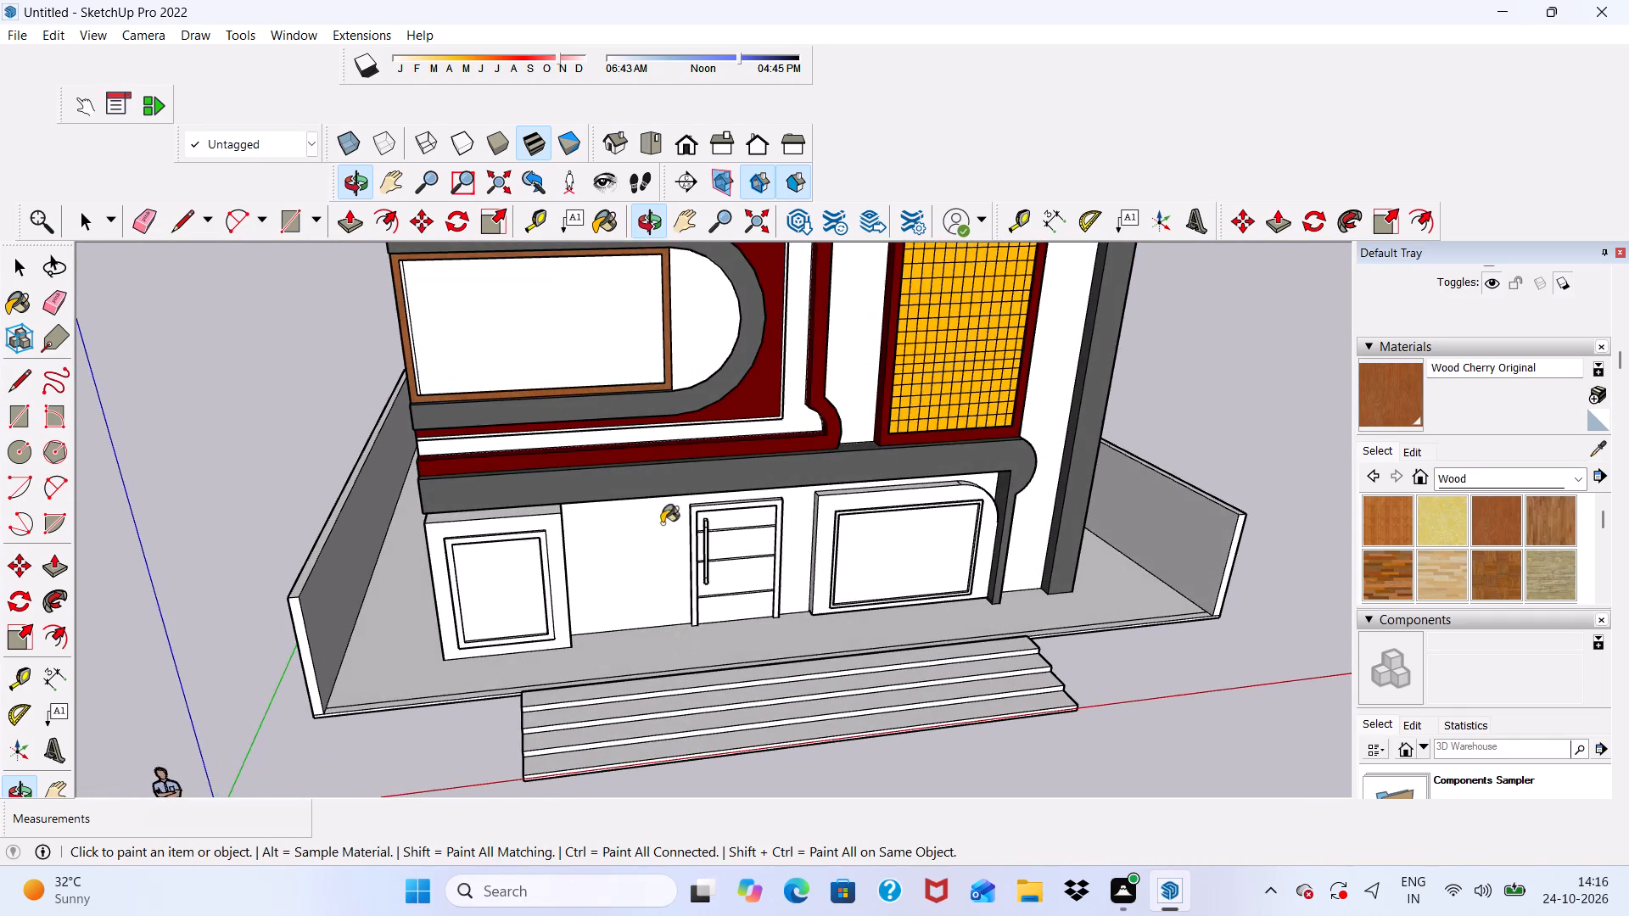
# Paint the front face of the ground-floor window frame in the round-cornered panel with Wood Cherry Original.
pyautogui.scroll(-4, 487, 461)
pyautogui.scroll(-1, 711, 474)
pyautogui.scroll(8, 981, 539)
pyautogui.scroll(6, 748, 538)
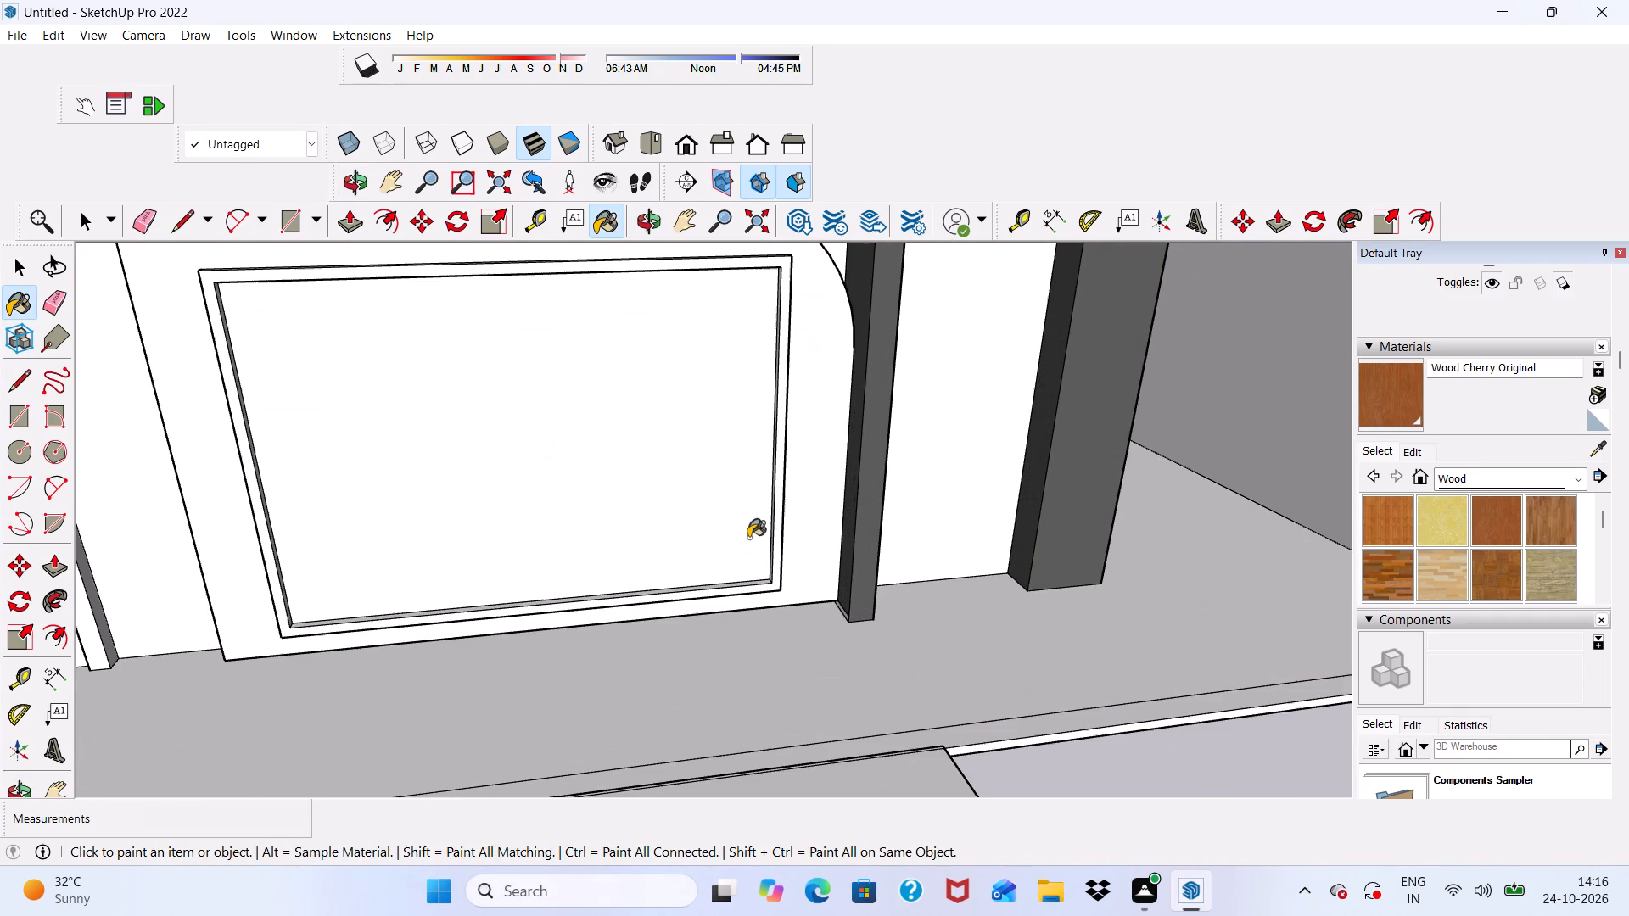
pyautogui.scroll(1, 655, 386)
pyautogui.scroll(9, 648, 289)
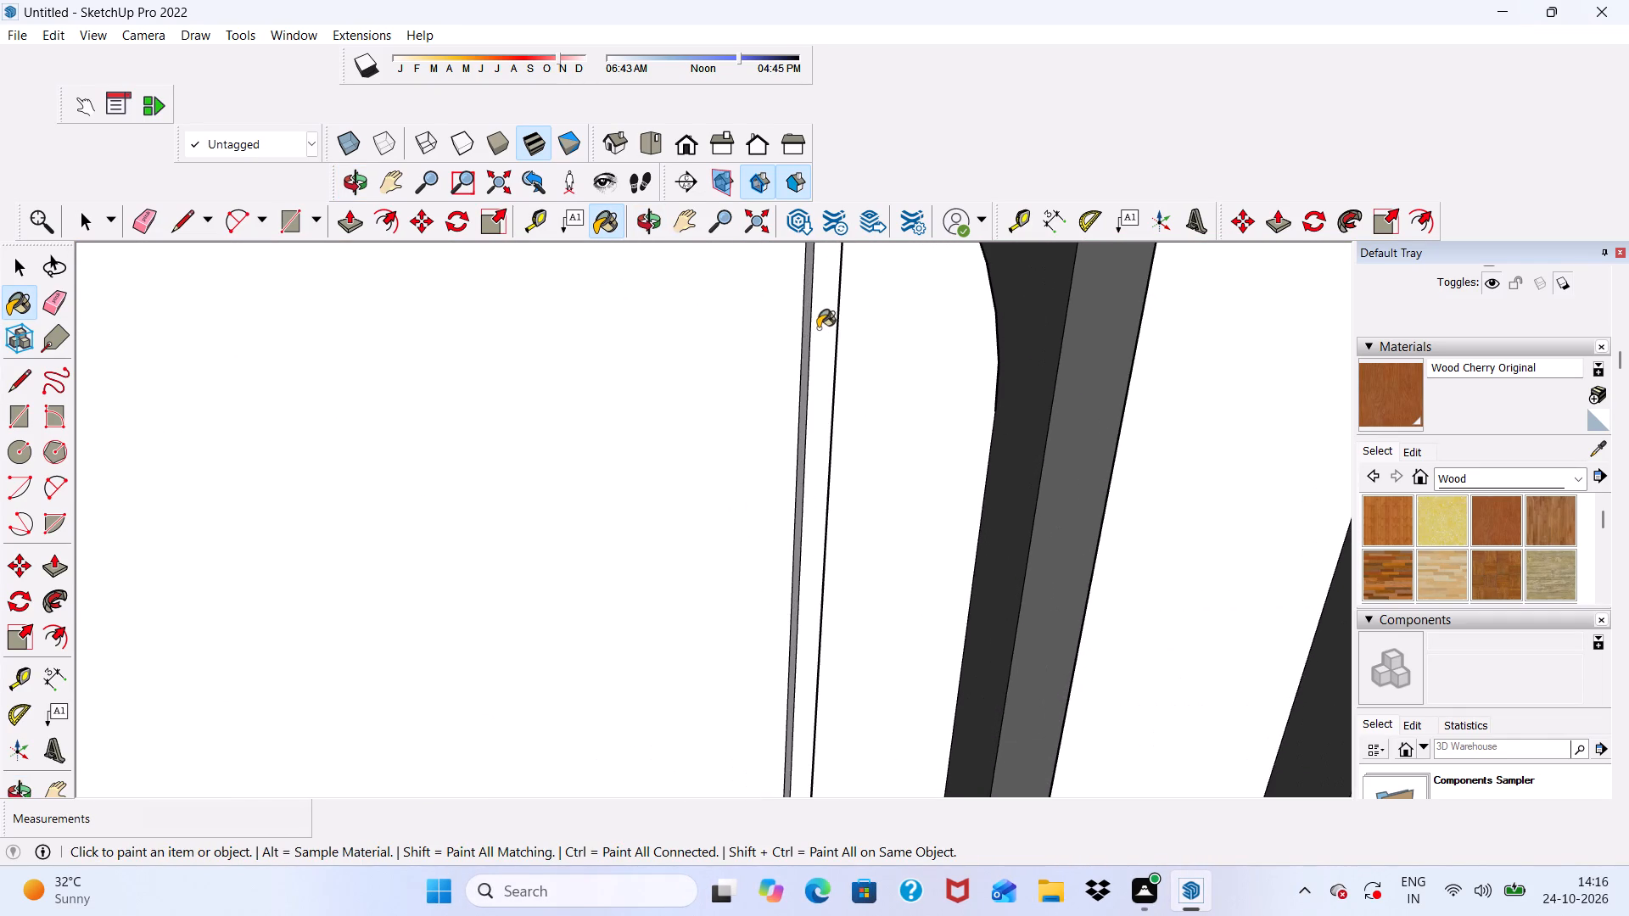
pyautogui.click(819, 328)
# Paint the left and bottom inner edge faces of the ground-floor frame in the round-cornered panel with Wood Cherry Original.
pyautogui.scroll(-12, 819, 328)
pyautogui.scroll(6, 483, 600)
pyautogui.scroll(-1, 479, 578)
pyautogui.moveTo(479, 578); pyautogui.dragTo(301, 725, button='middle')
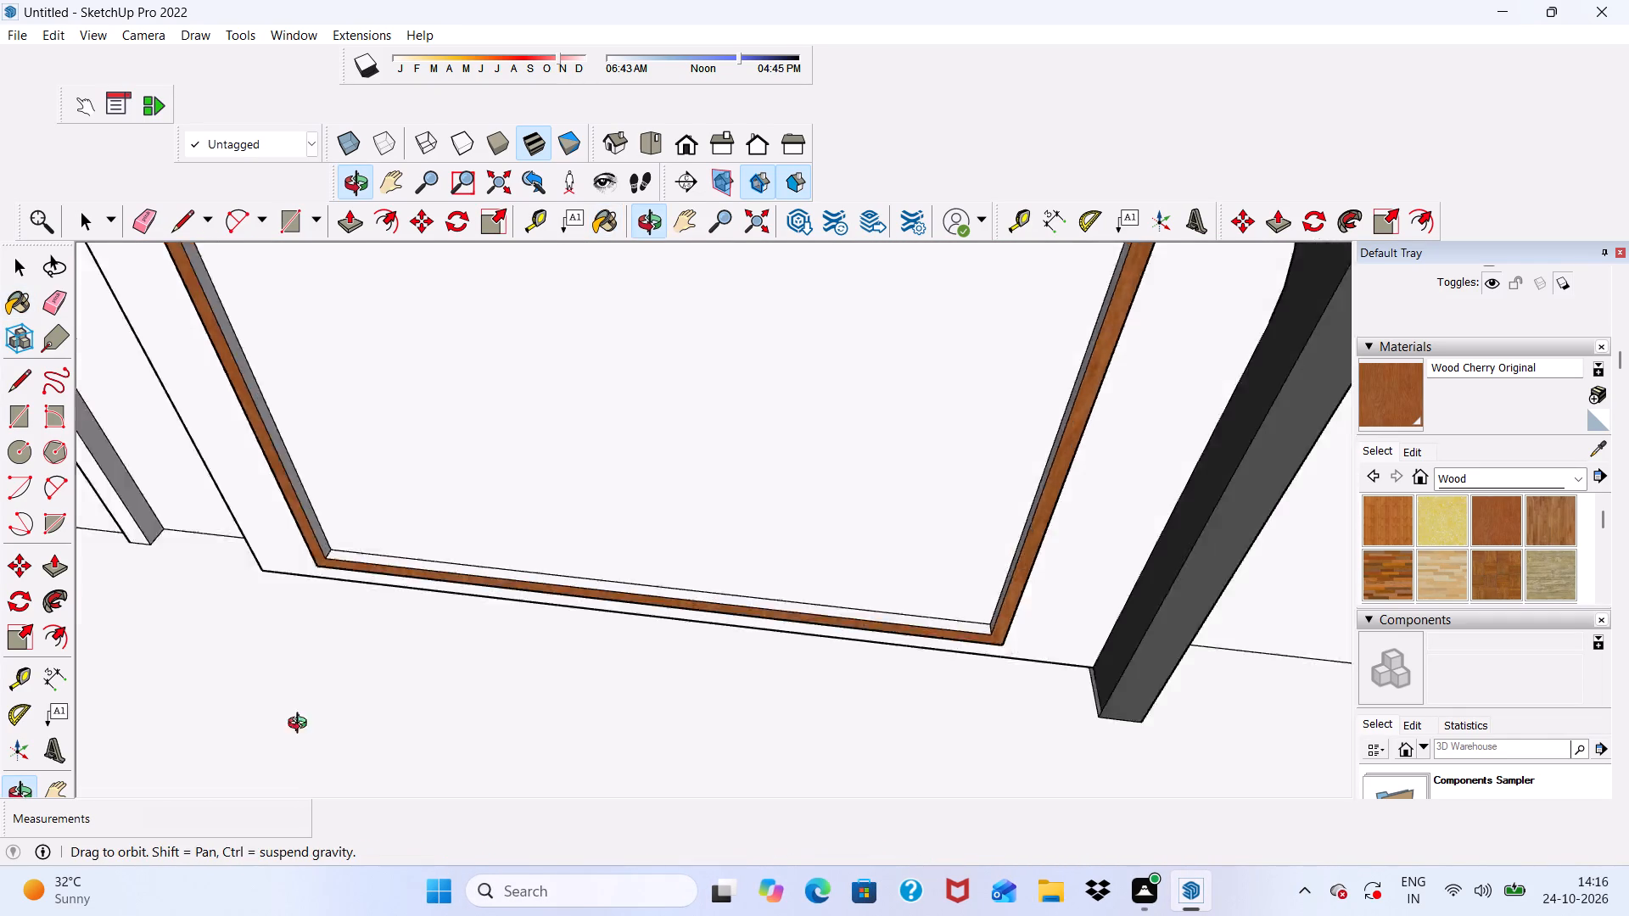
pyautogui.moveTo(301, 725); pyautogui.dragTo(289, 725, button='middle')
pyautogui.scroll(7, 250, 640)
pyautogui.scroll(5, 415, 389)
pyautogui.click(415, 388)
pyautogui.click(473, 465)
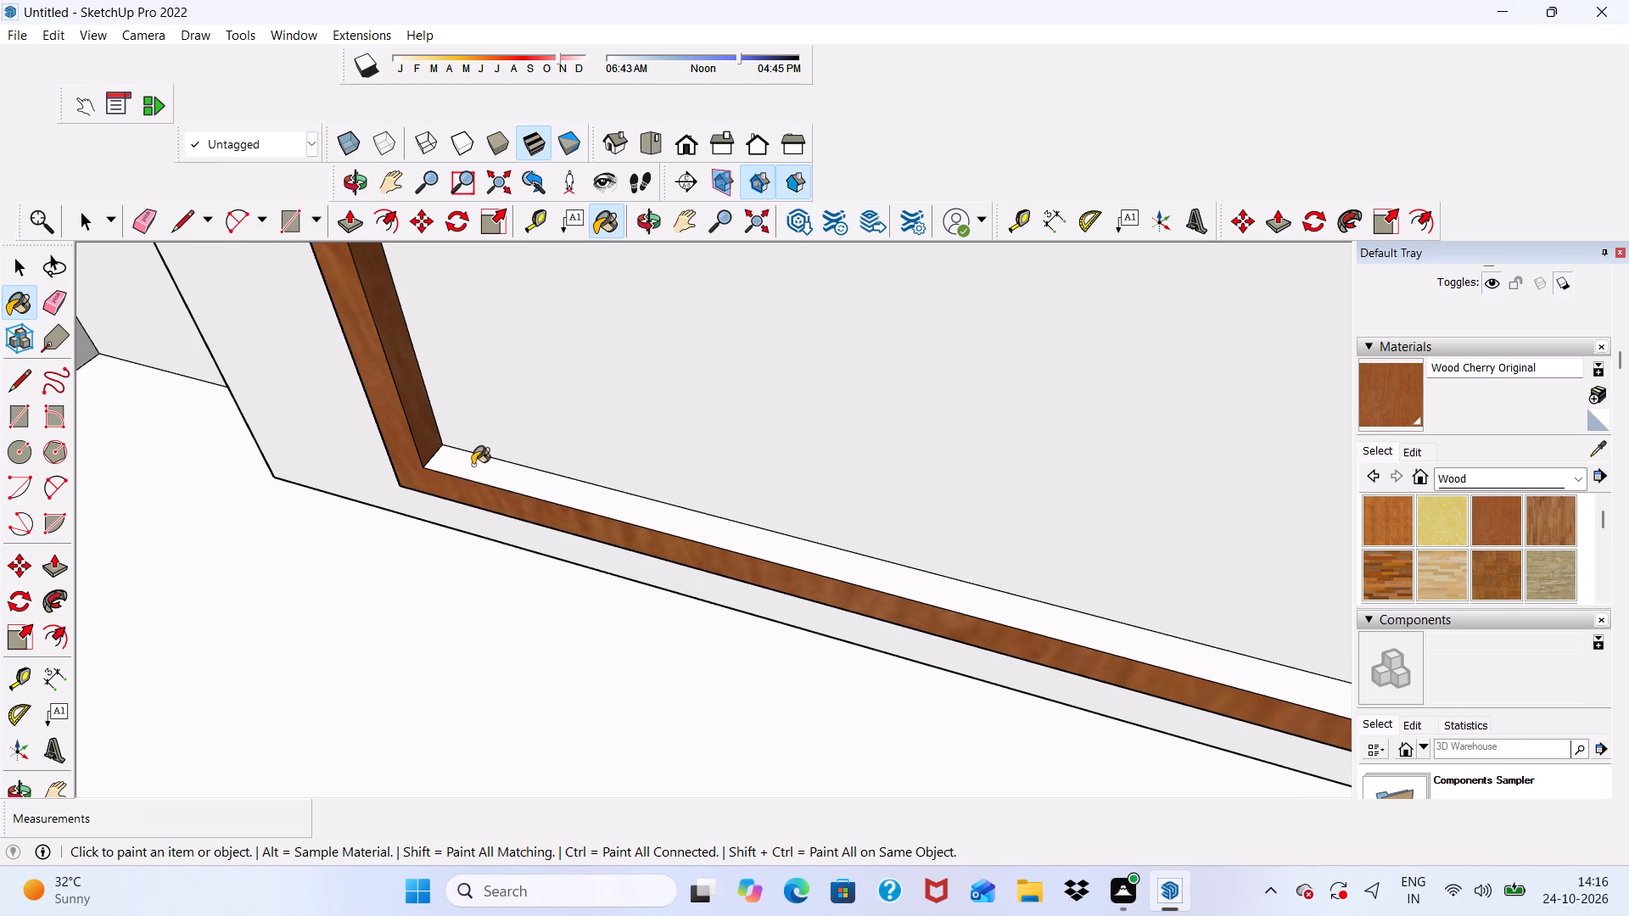
# Paint the right and top inner edge faces of the same ground-floor window frame with Wood Cherry Original.
pyautogui.scroll(-15, 447, 467)
pyautogui.scroll(1, 338, 415)
pyautogui.scroll(-4, 338, 415)
pyautogui.moveTo(353, 455); pyautogui.dragTo(742, 249, button='middle')
pyautogui.scroll(6, 776, 289)
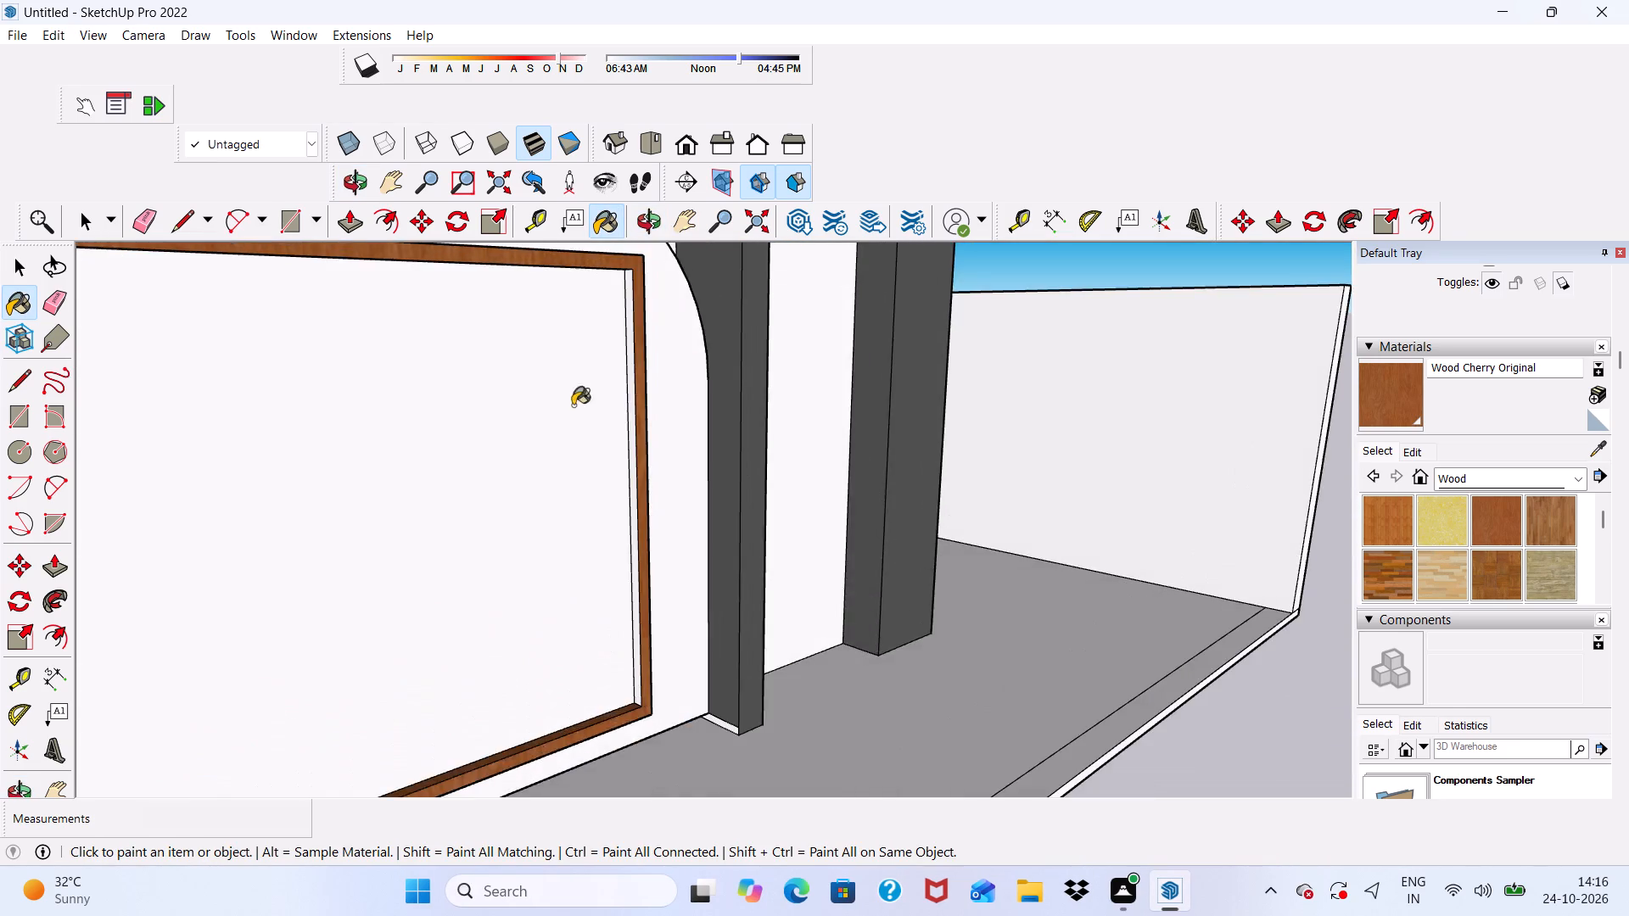
pyautogui.scroll(4, 573, 405)
pyautogui.click(630, 370)
pyautogui.scroll(-7, 594, 441)
pyautogui.moveTo(560, 561); pyautogui.dragTo(467, 433, button='middle')
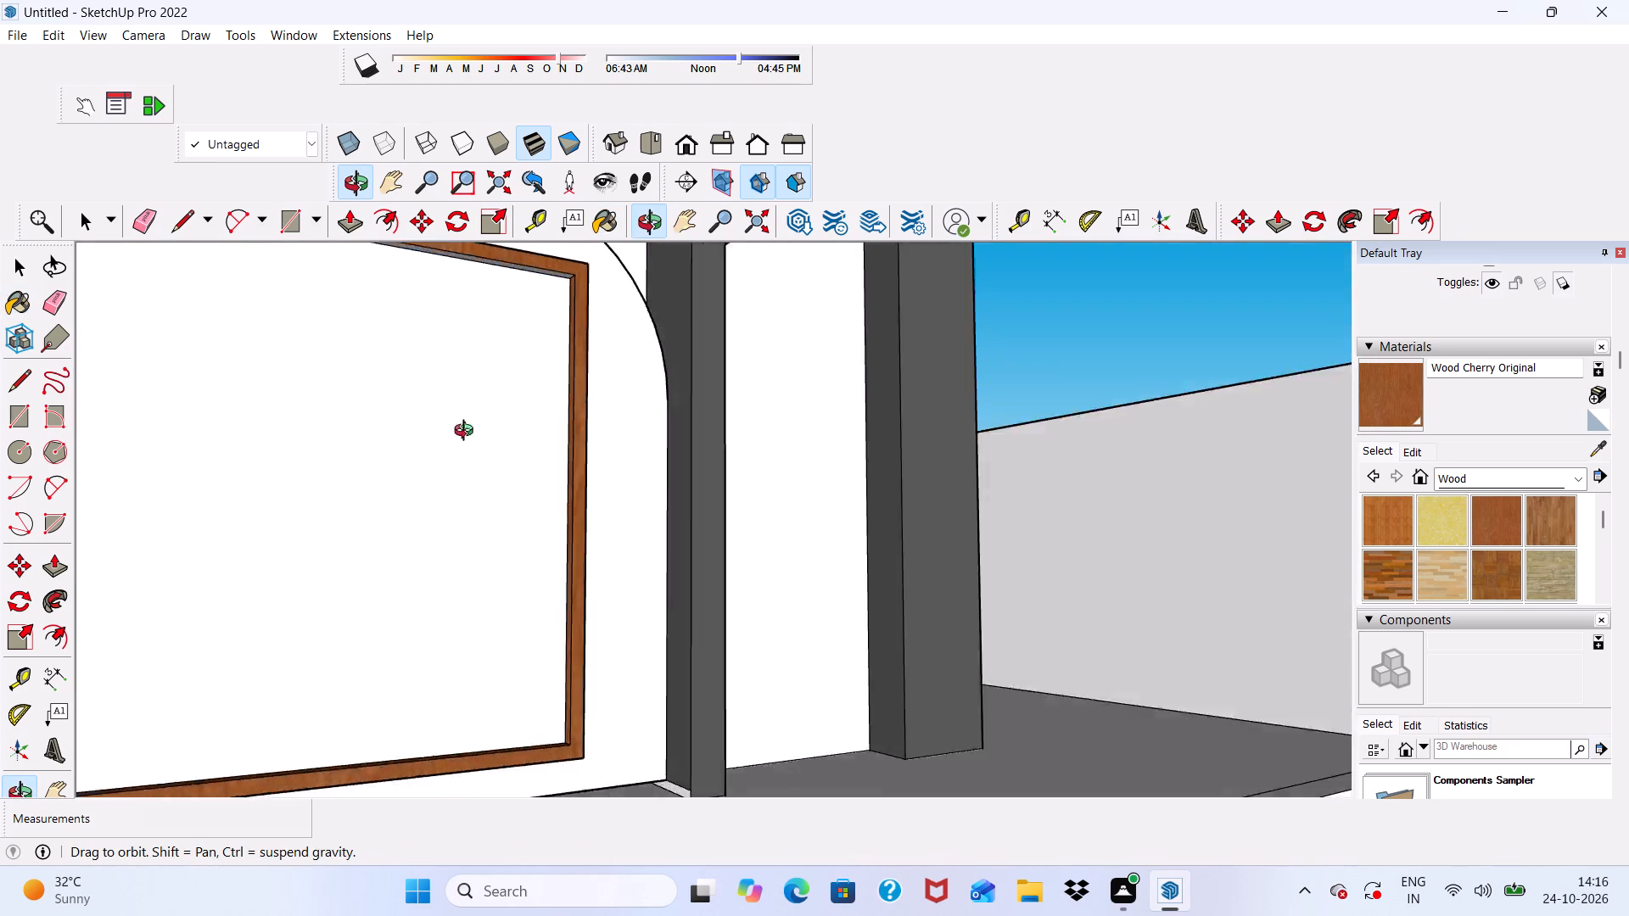
pyautogui.moveTo(467, 433); pyautogui.dragTo(413, 359, button='middle')
pyautogui.scroll(-1, 406, 327)
pyautogui.scroll(12, 428, 284)
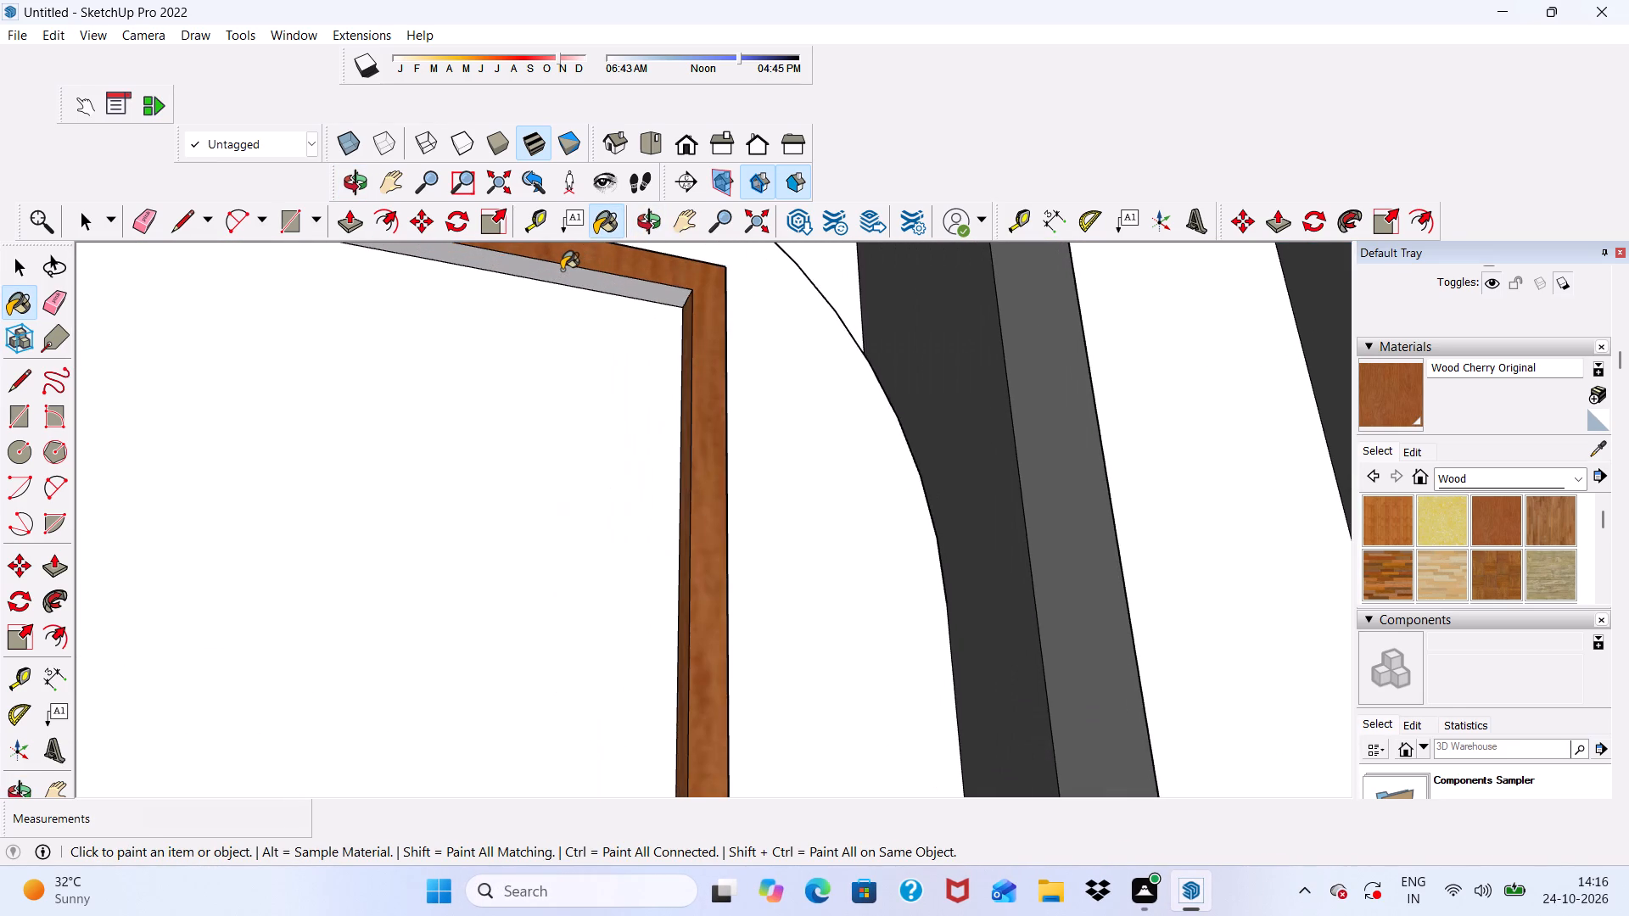
pyautogui.click(562, 270)
# Paint the right and top outer edge faces of the ground-floor window frame with Wood Cherry Original.
pyautogui.scroll(-12, 607, 392)
pyautogui.moveTo(722, 470); pyautogui.dragTo(432, 585, button='middle')
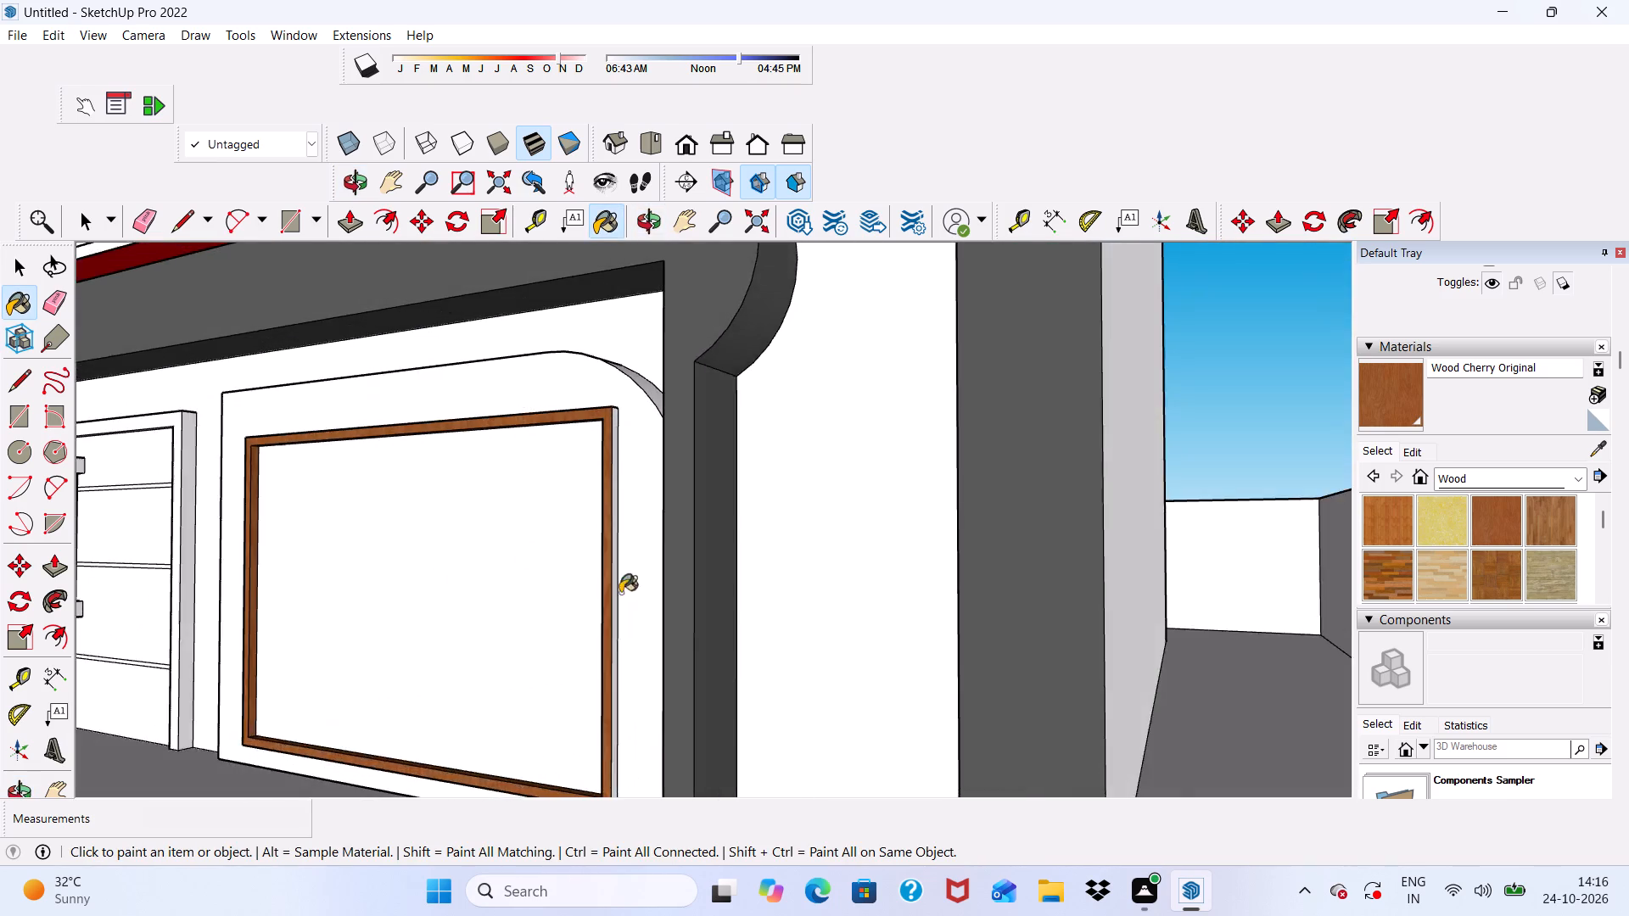
pyautogui.scroll(12, 646, 610)
pyautogui.click(564, 511)
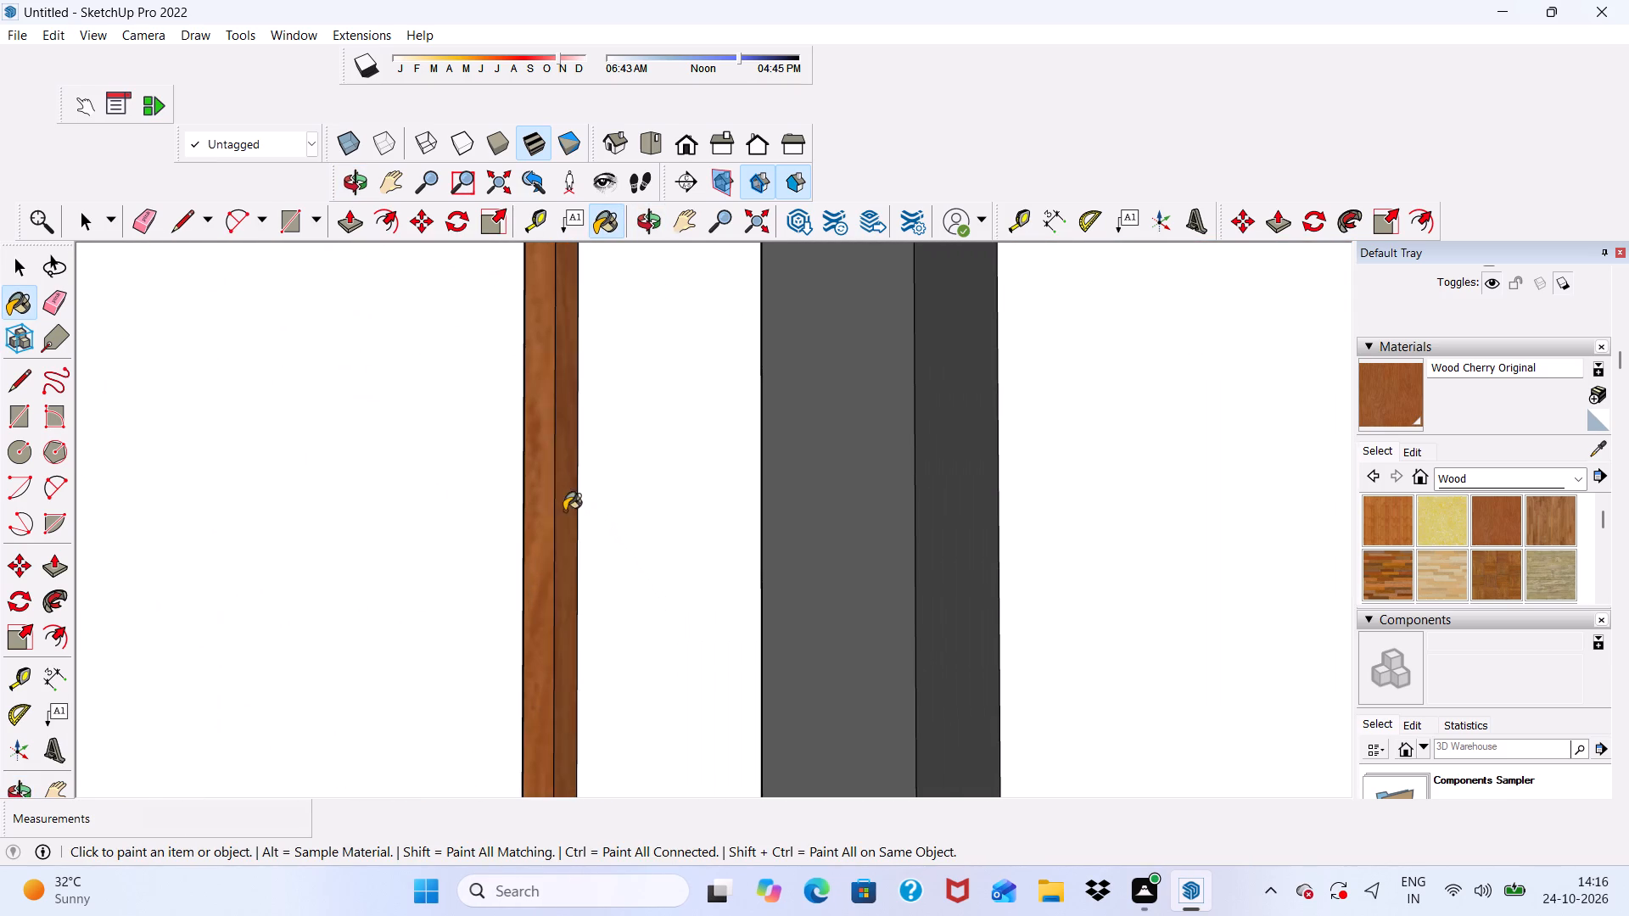
pyautogui.scroll(-14, 565, 511)
pyautogui.moveTo(497, 498); pyautogui.dragTo(479, 640, button='middle')
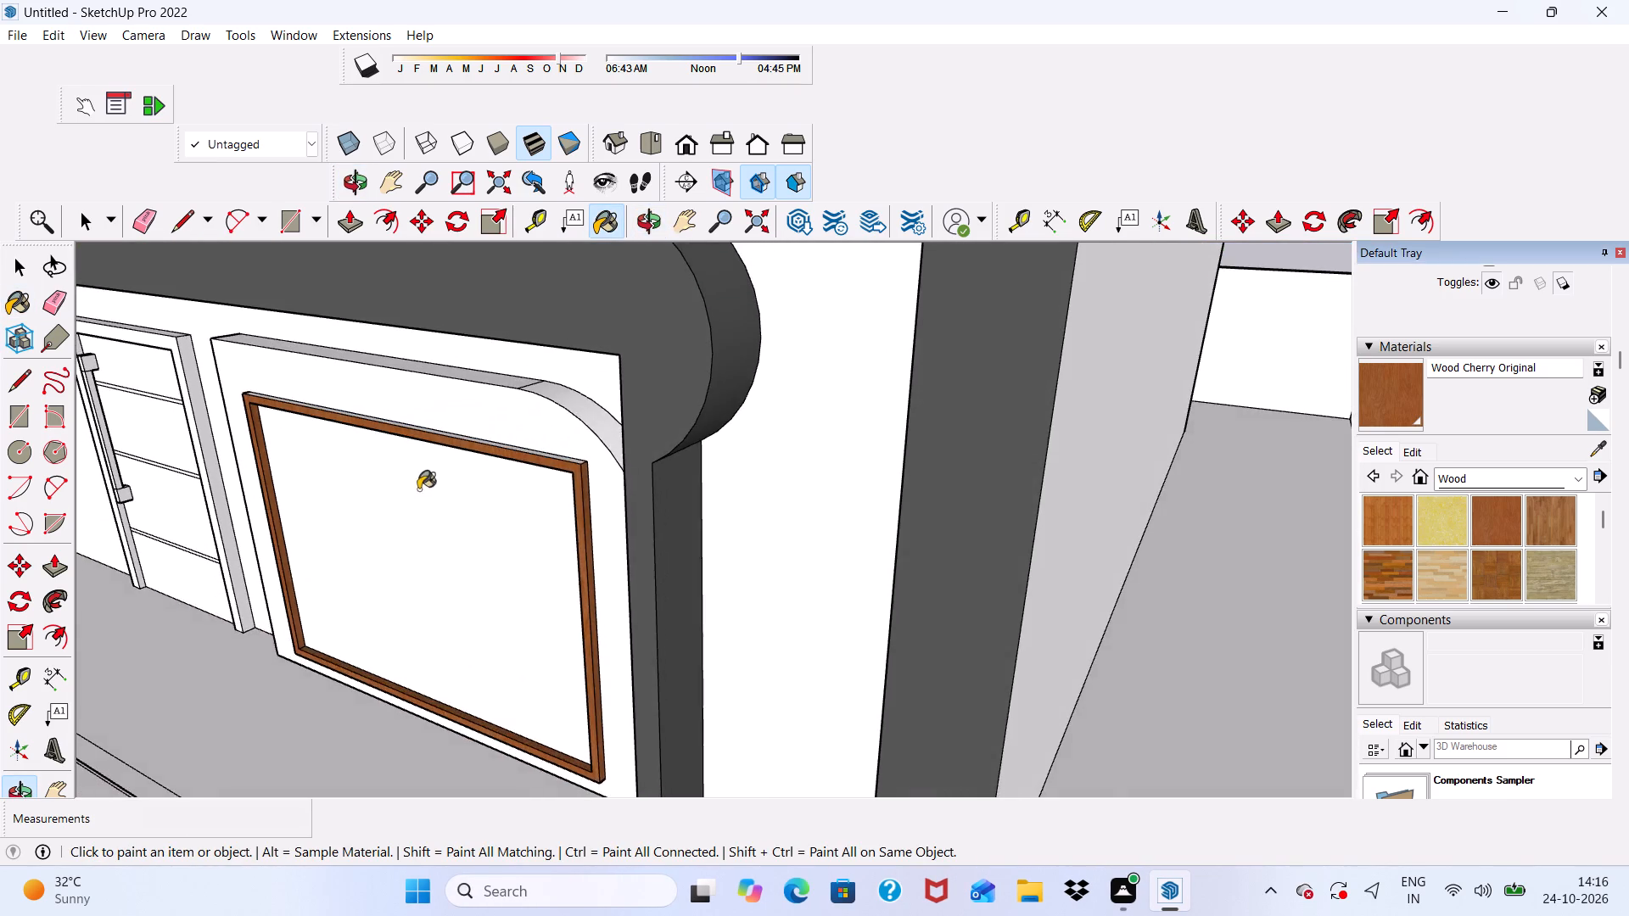
pyautogui.scroll(18, 409, 454)
pyautogui.click(464, 465)
# Paint the remaining left and bottom outer edge faces of the ground-floor window frame with Wood Cherry Original.
pyautogui.scroll(-8, 466, 463)
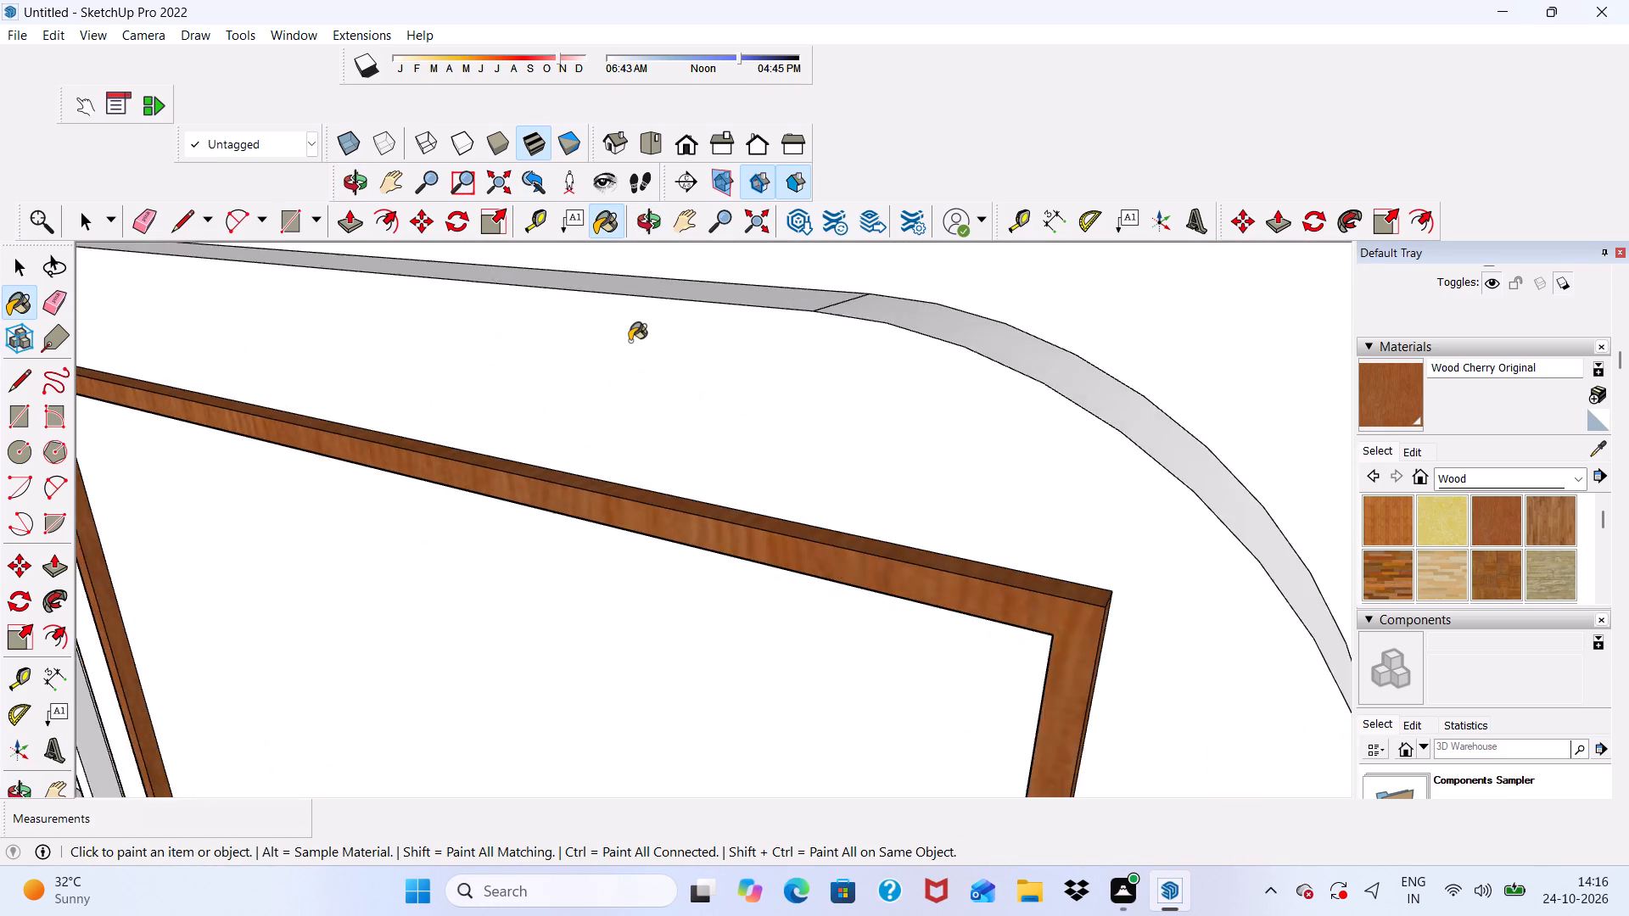
pyautogui.scroll(-7, 630, 341)
pyautogui.moveTo(406, 513); pyautogui.dragTo(999, 404, button='middle')
pyautogui.scroll(2, 768, 416)
pyautogui.click(785, 412)
pyautogui.scroll(-11, 759, 411)
pyautogui.moveTo(898, 625); pyautogui.dragTo(754, 389, button='middle')
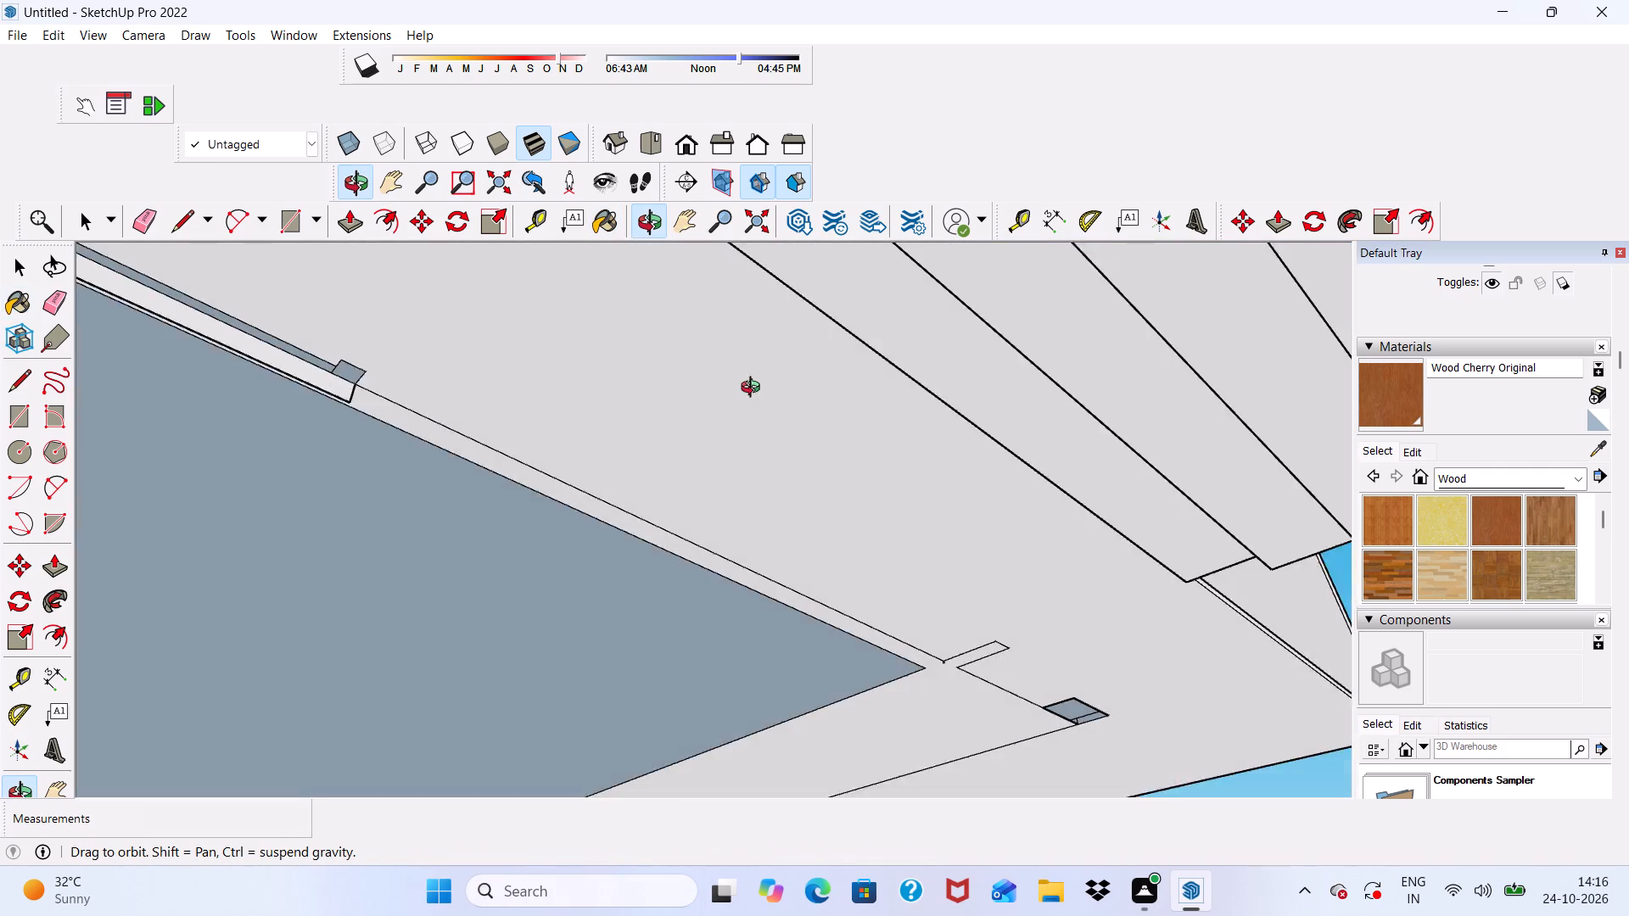
pyautogui.moveTo(754, 389); pyautogui.dragTo(557, 528, button='middle')
pyautogui.scroll(7, 539, 583)
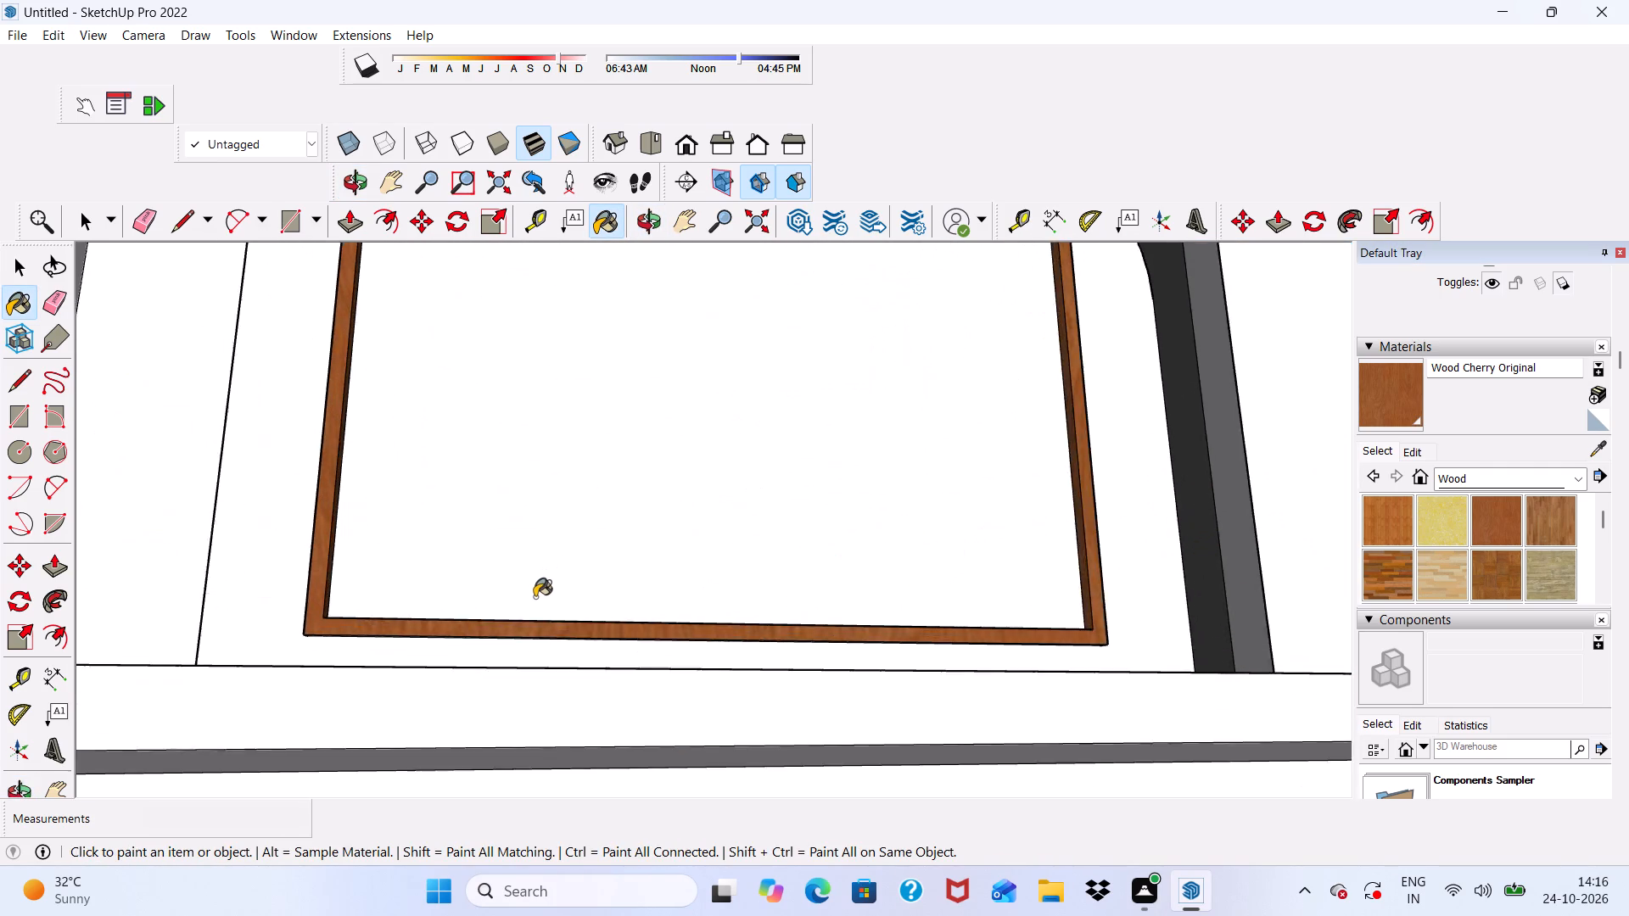
pyautogui.scroll(3, 535, 597)
pyautogui.scroll(6, 509, 715)
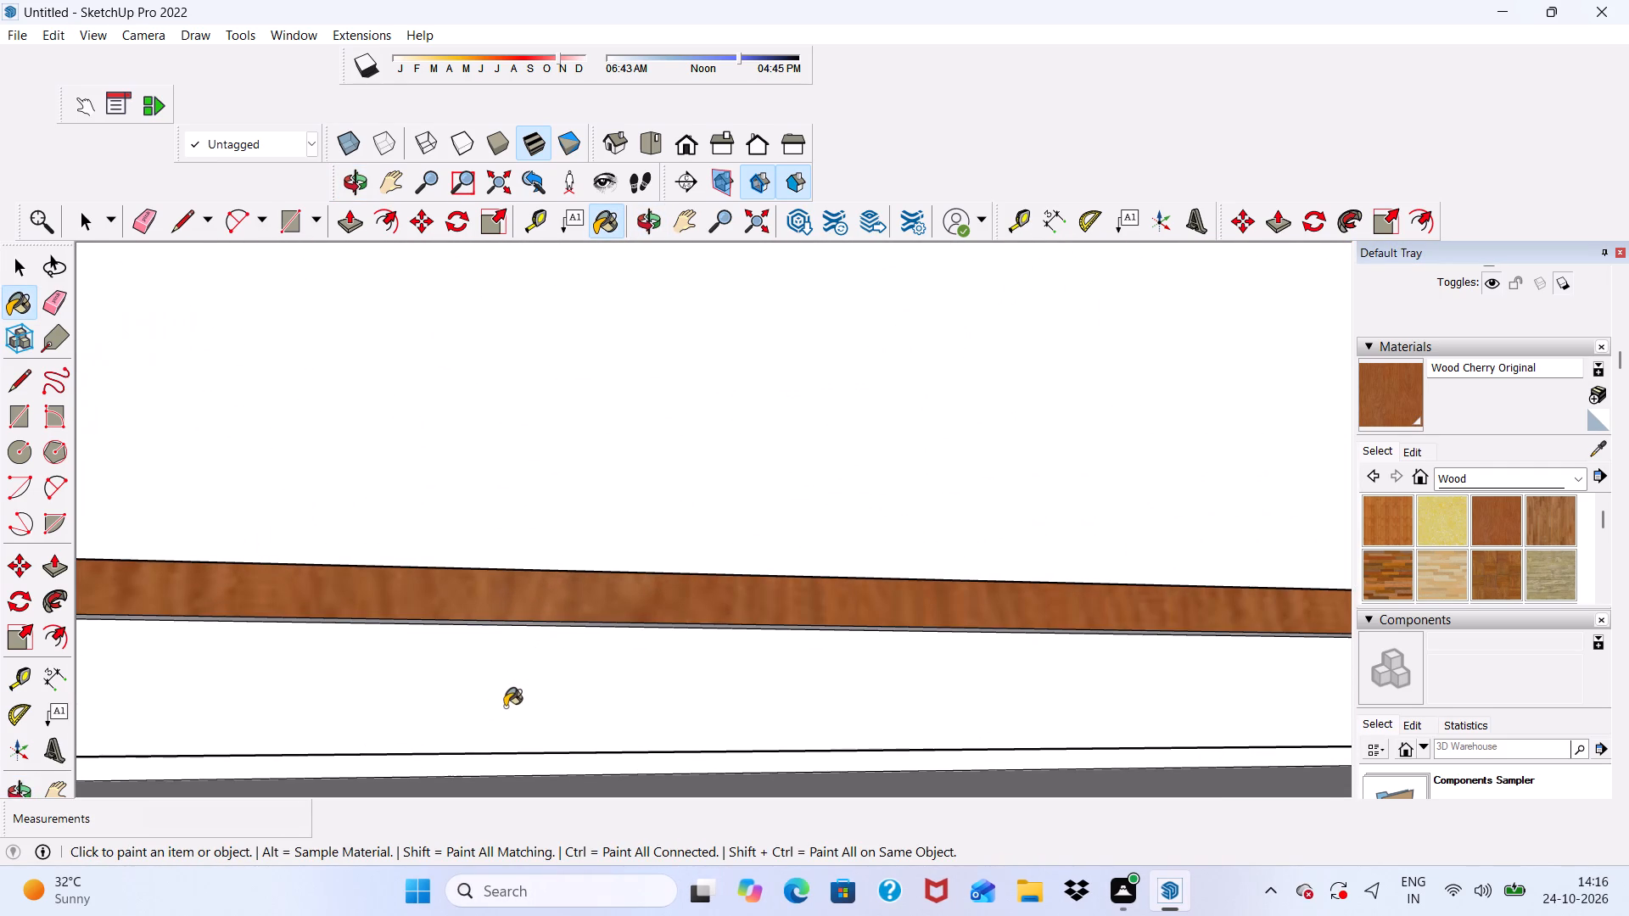
pyautogui.moveTo(505, 707); pyautogui.dragTo(475, 681, button='middle')
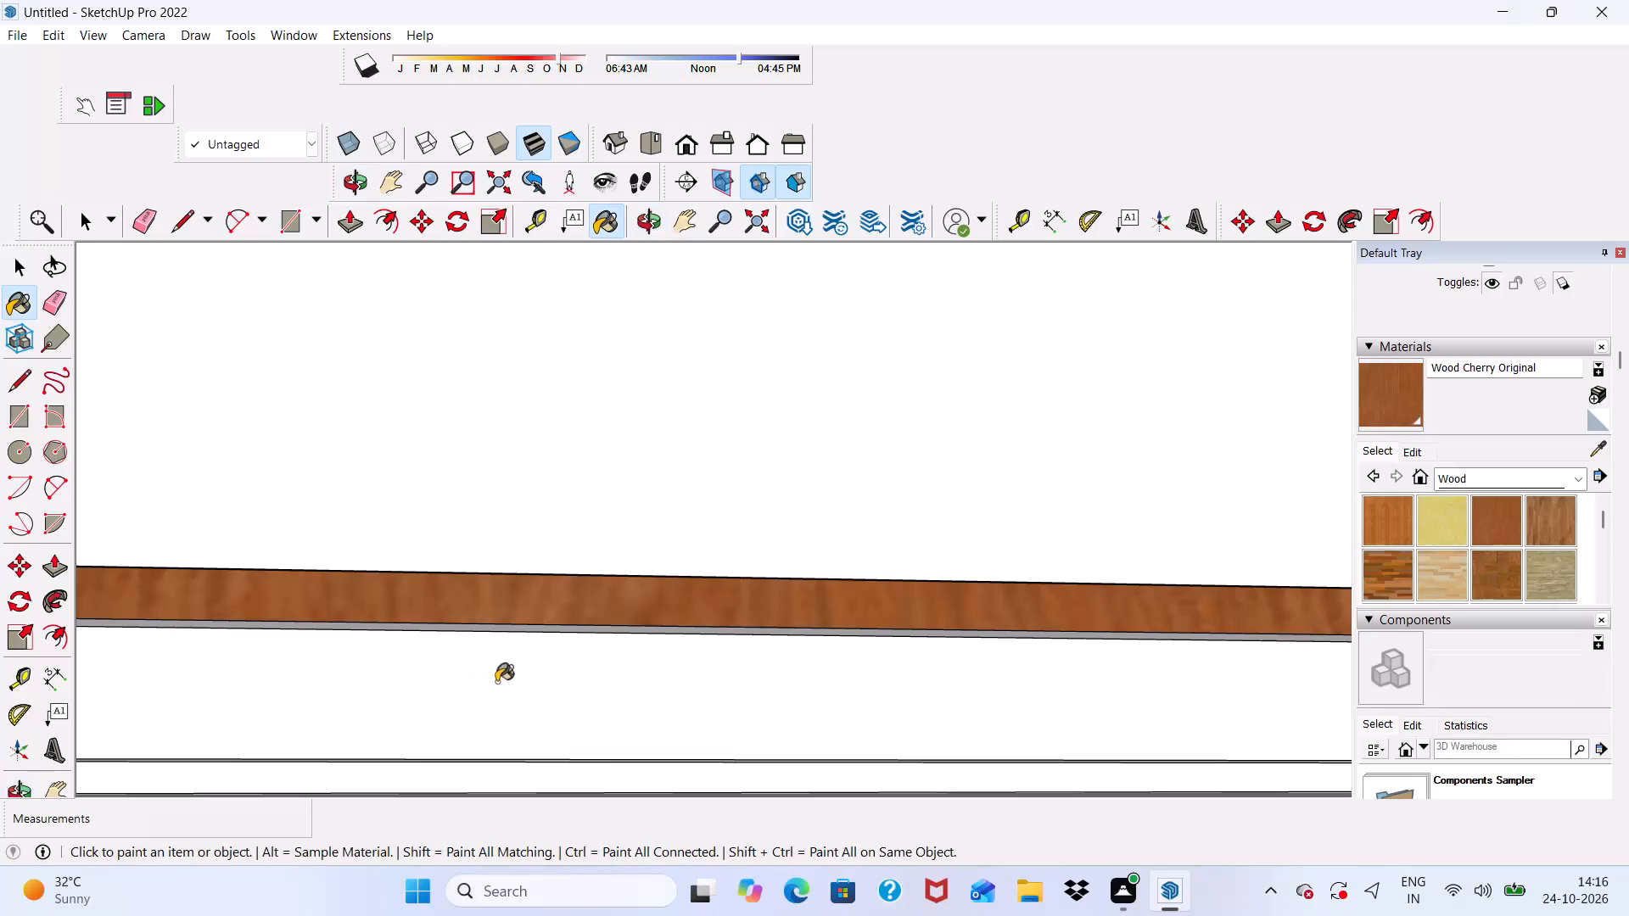
pyautogui.scroll(6, 596, 623)
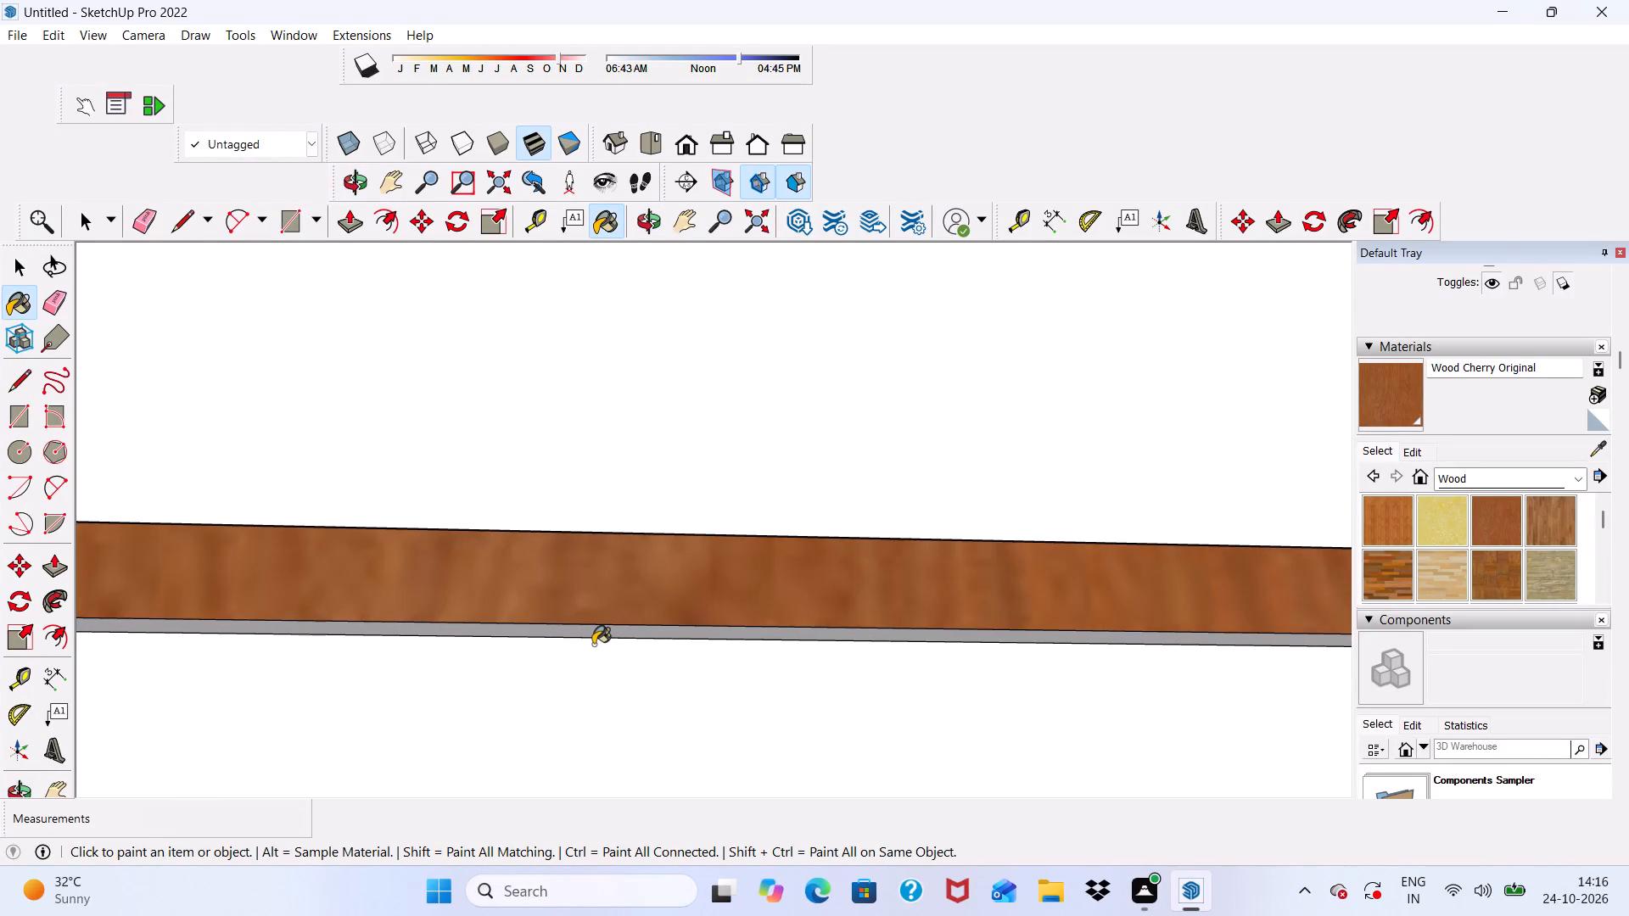
pyautogui.scroll(2, 593, 645)
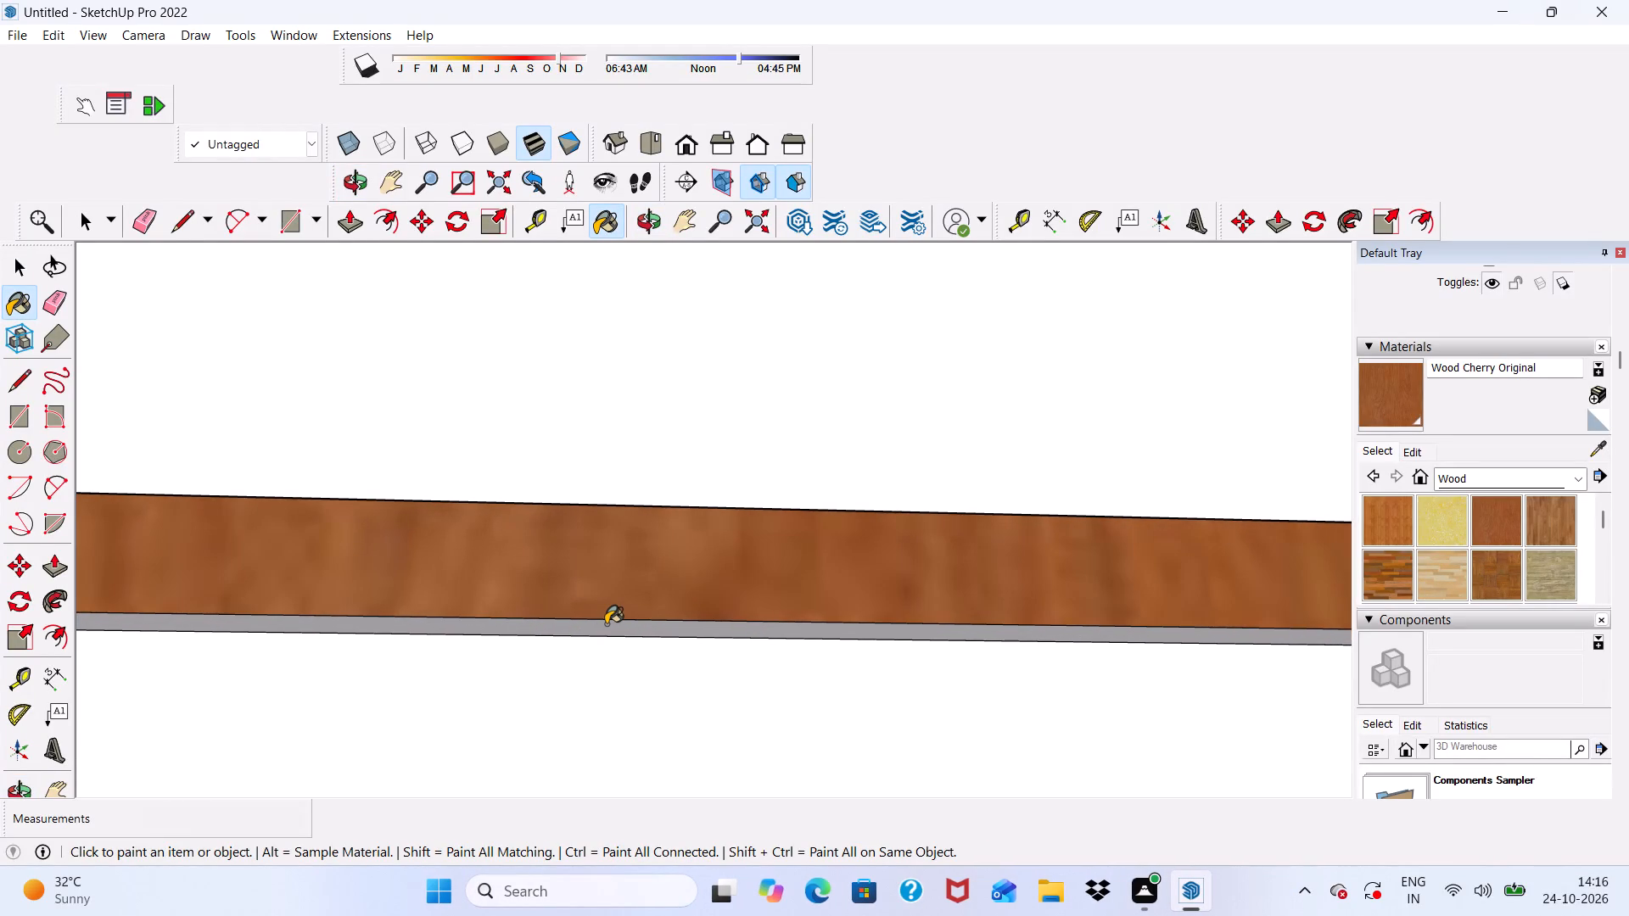
pyautogui.scroll(5, 606, 624)
pyautogui.click(606, 624)
pyautogui.scroll(-6, 605, 614)
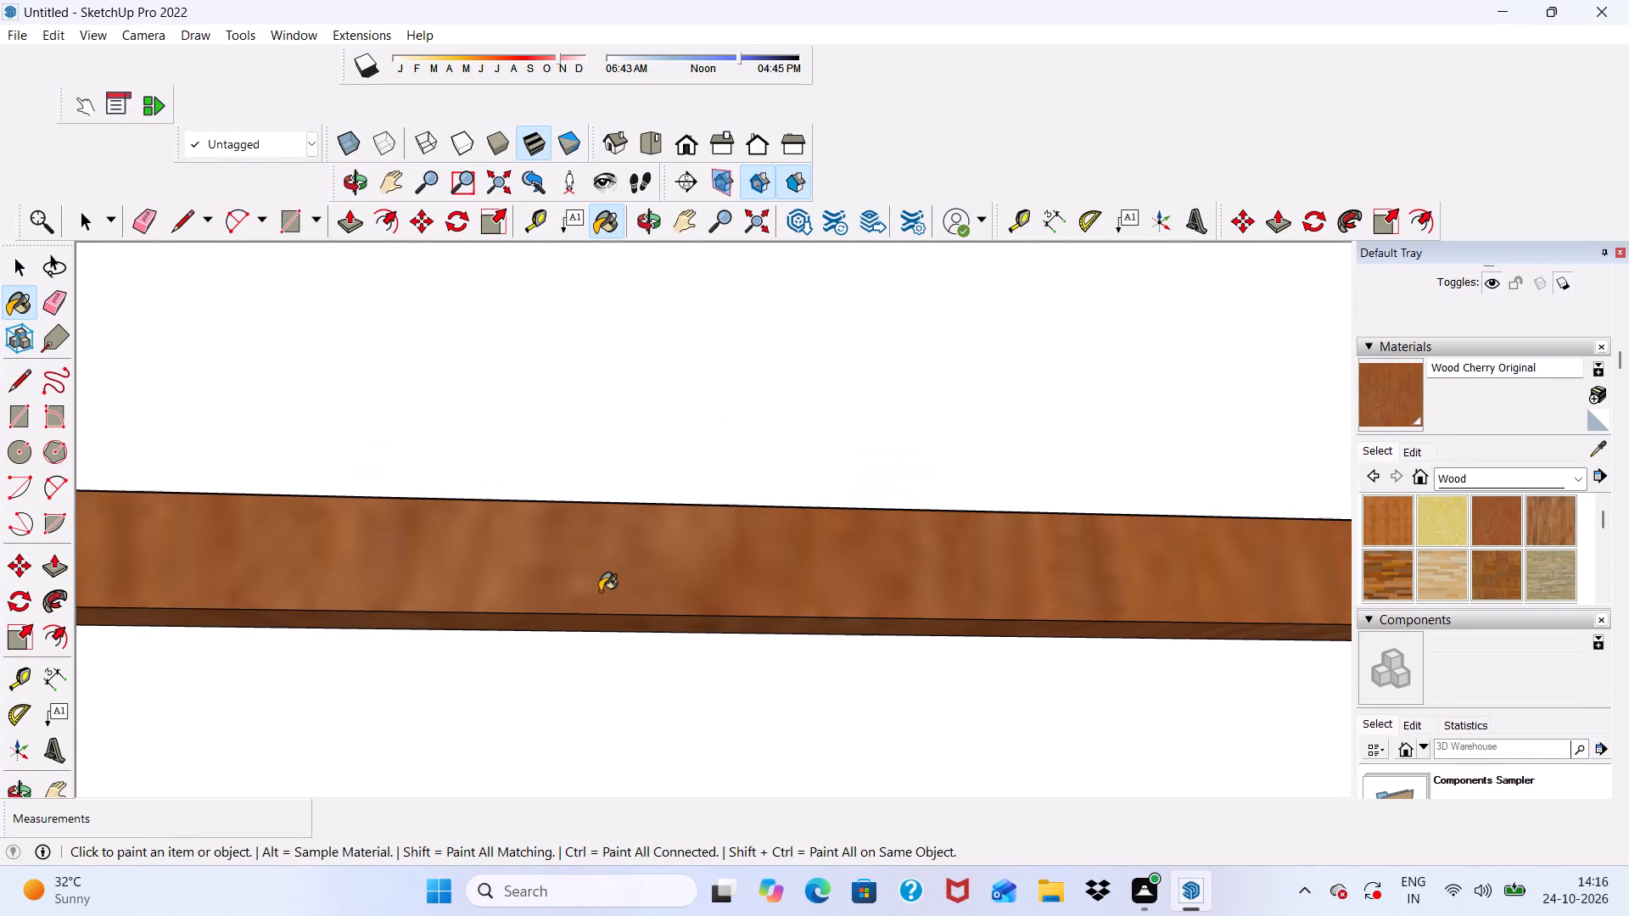
# Paint the four horizontal panels of the ground-floor entrance door with Wood Bamboo.
pyautogui.press('space')
pyautogui.scroll(-12, 574, 448)
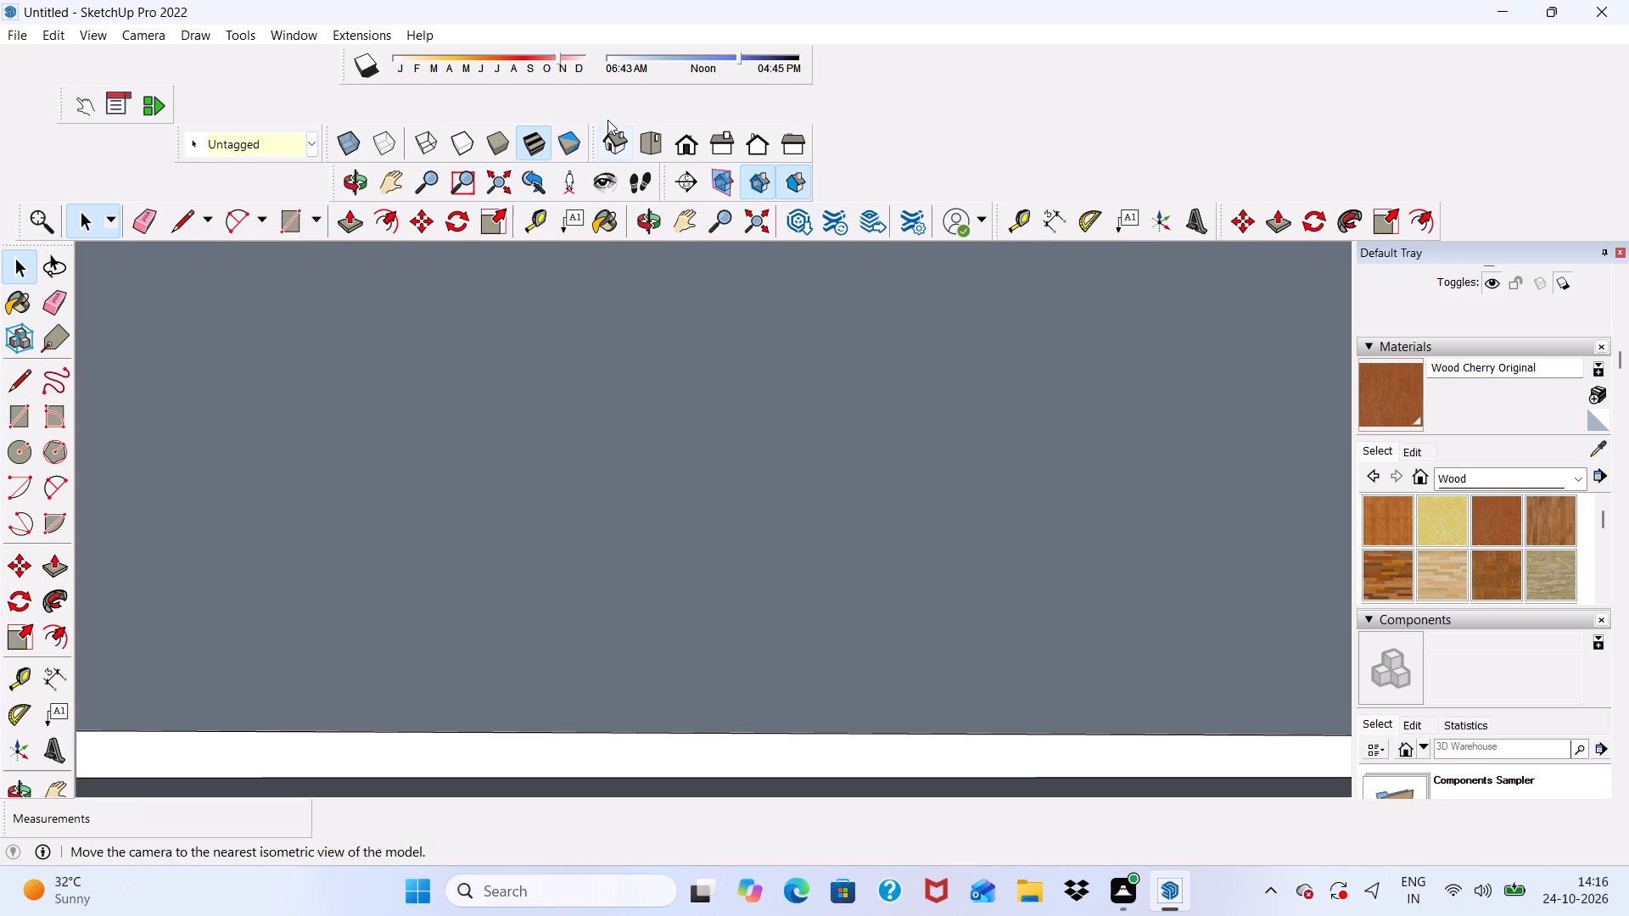
pyautogui.click(689, 150)
pyautogui.scroll(-16, 682, 327)
pyautogui.scroll(2, 390, 388)
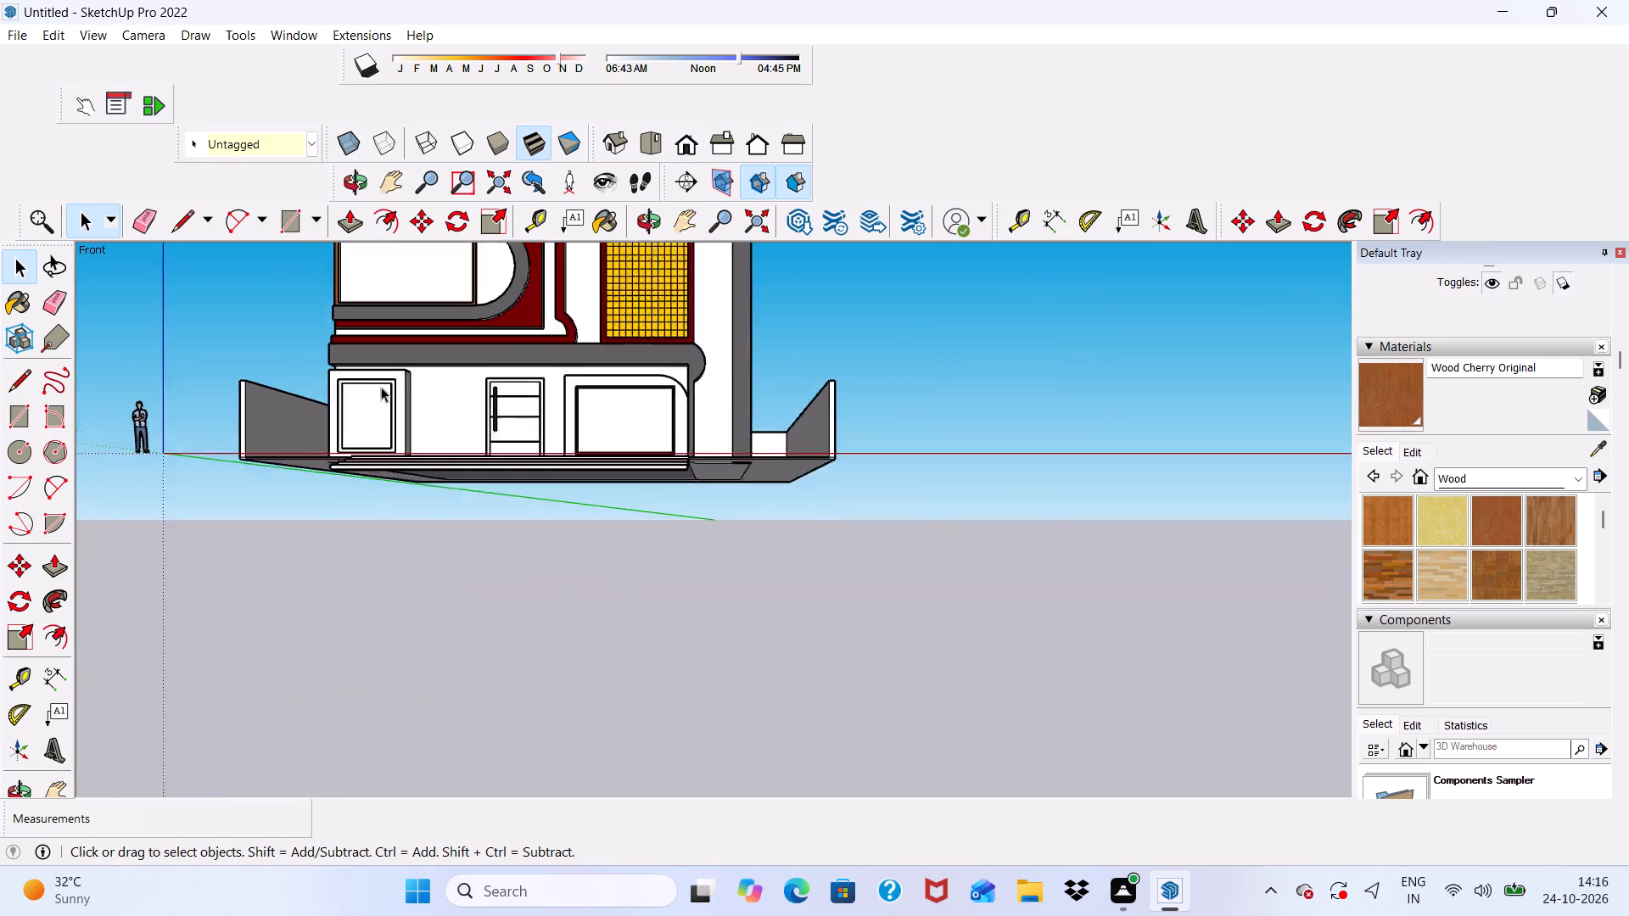
pyautogui.scroll(4, 381, 387)
pyautogui.scroll(-1, 1520, 522)
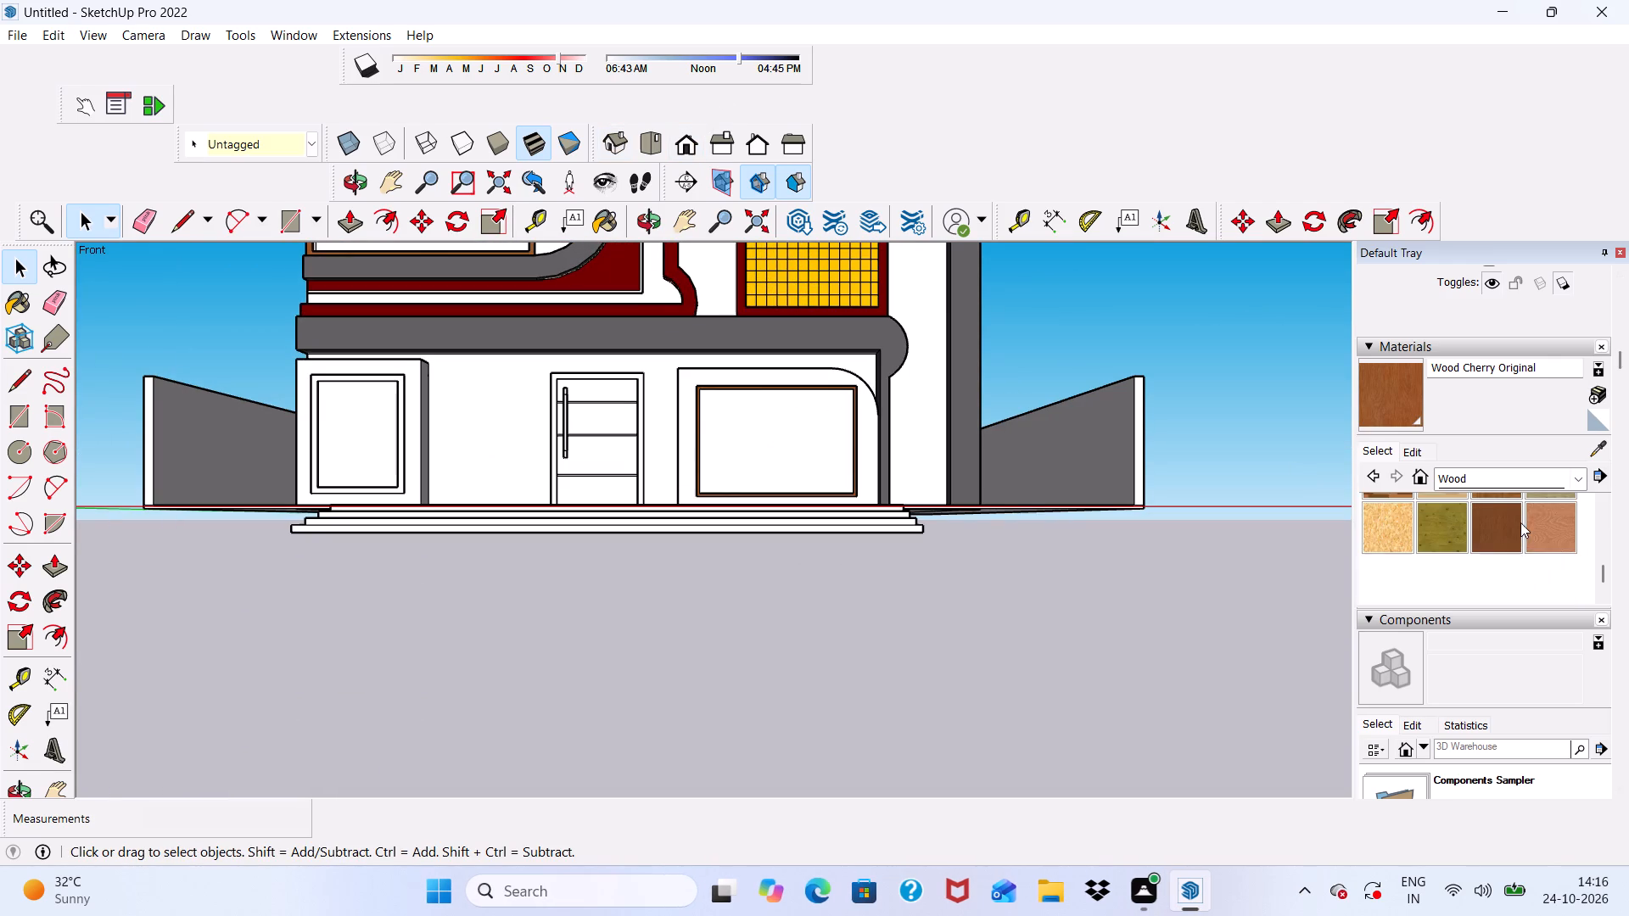
pyautogui.scroll(1, 1497, 528)
pyautogui.click(1375, 529)
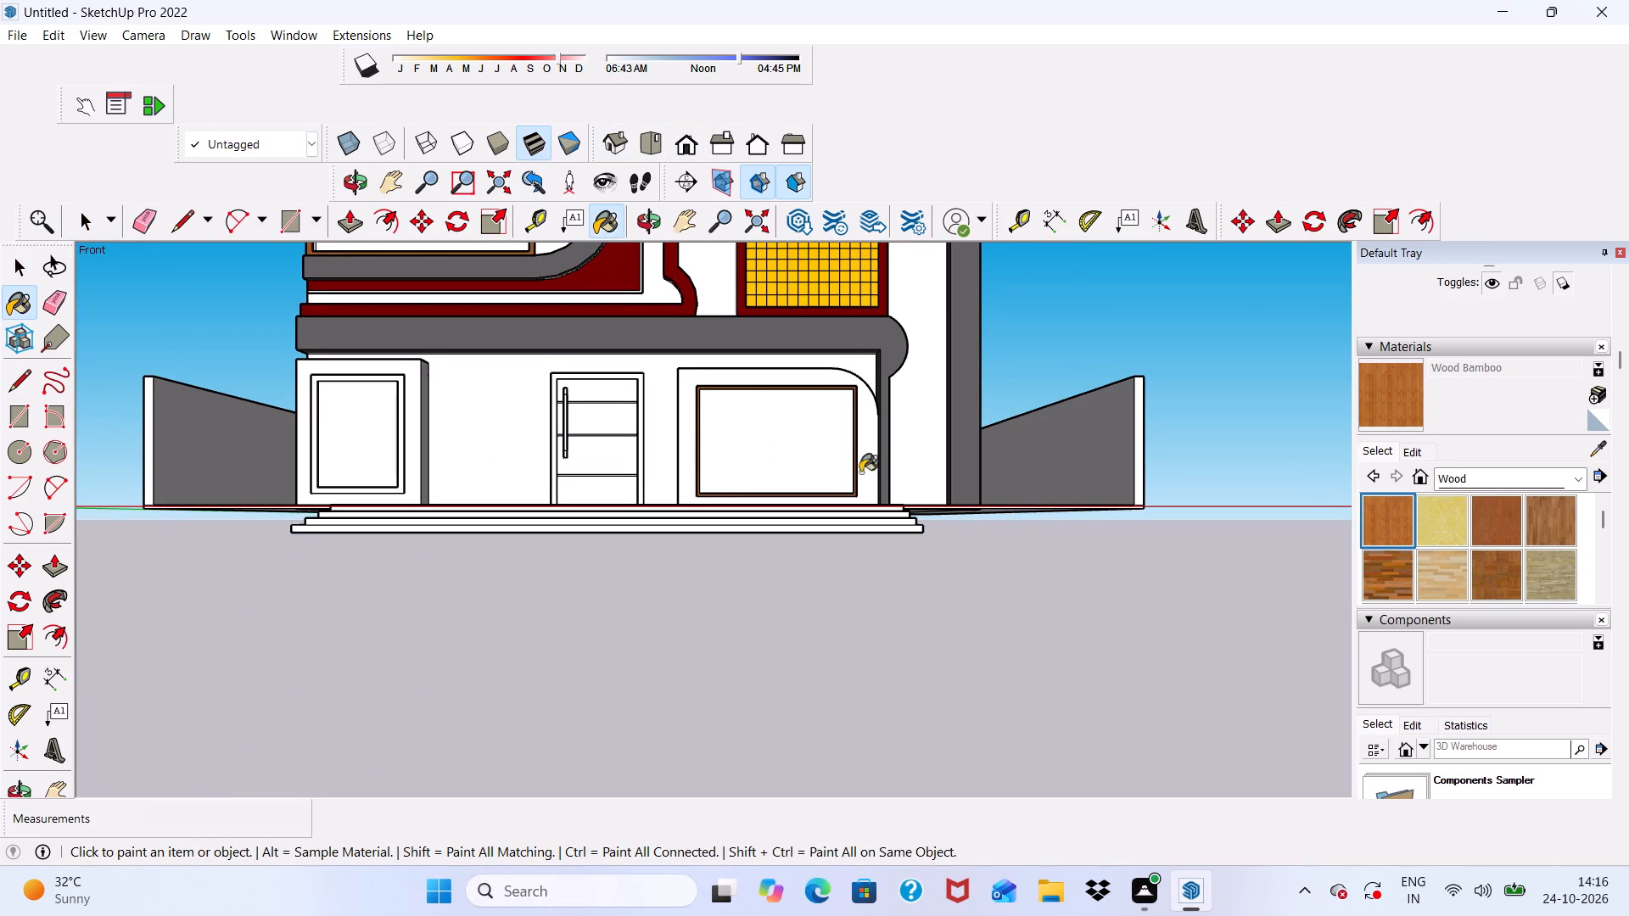
pyautogui.scroll(4, 712, 443)
pyautogui.scroll(12, 496, 415)
pyautogui.click(591, 322)
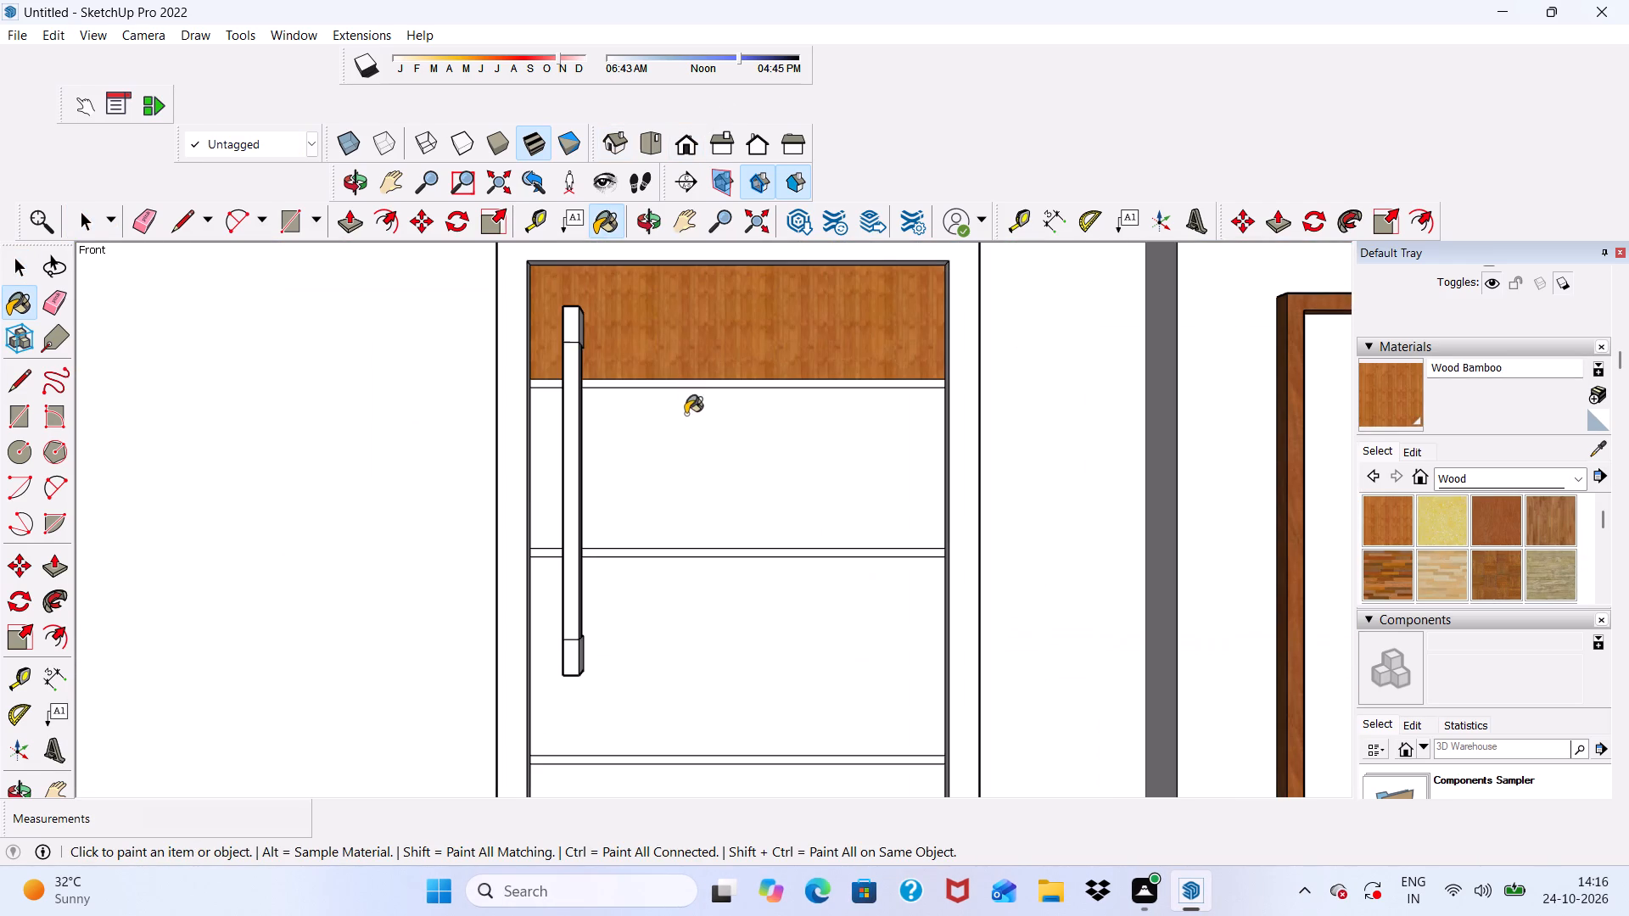
pyautogui.click(686, 424)
pyautogui.scroll(-4, 665, 354)
pyautogui.scroll(6, 691, 493)
pyautogui.scroll(4, 716, 424)
pyautogui.click(687, 566)
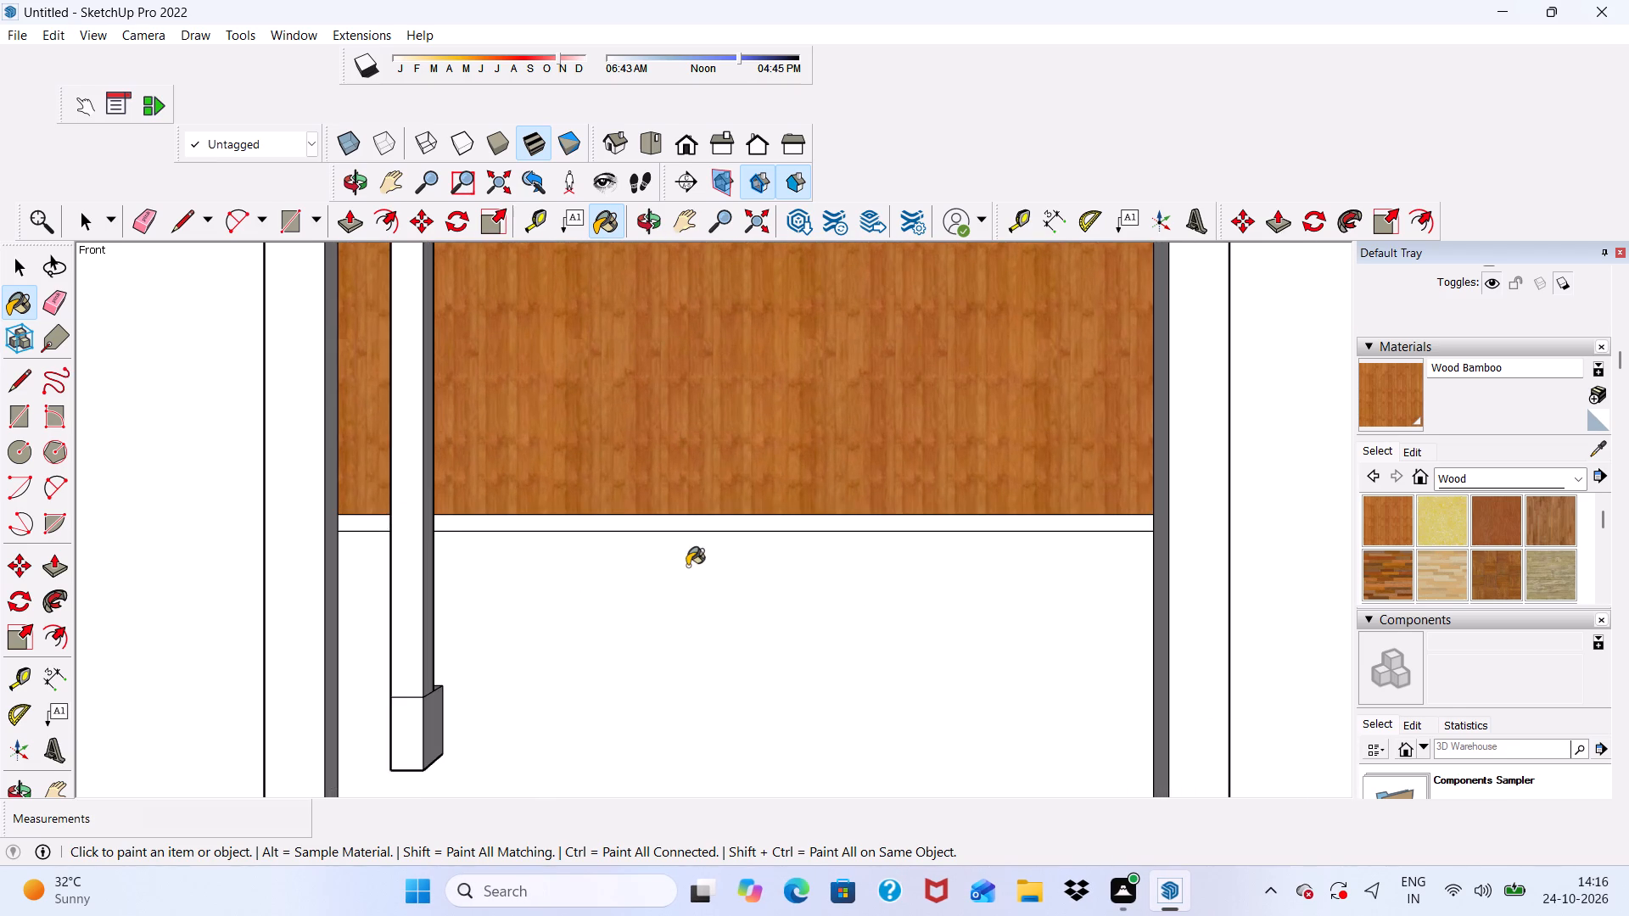
pyautogui.scroll(-7, 649, 370)
pyautogui.click(781, 706)
# Paint the front face and left inner edge face of the entrance door frame with Wood Bamboo.
pyautogui.scroll(-6, 735, 413)
pyautogui.scroll(1, 775, 616)
pyautogui.scroll(6, 860, 527)
pyautogui.click(853, 506)
pyautogui.scroll(-2, 584, 541)
pyautogui.scroll(6, 442, 560)
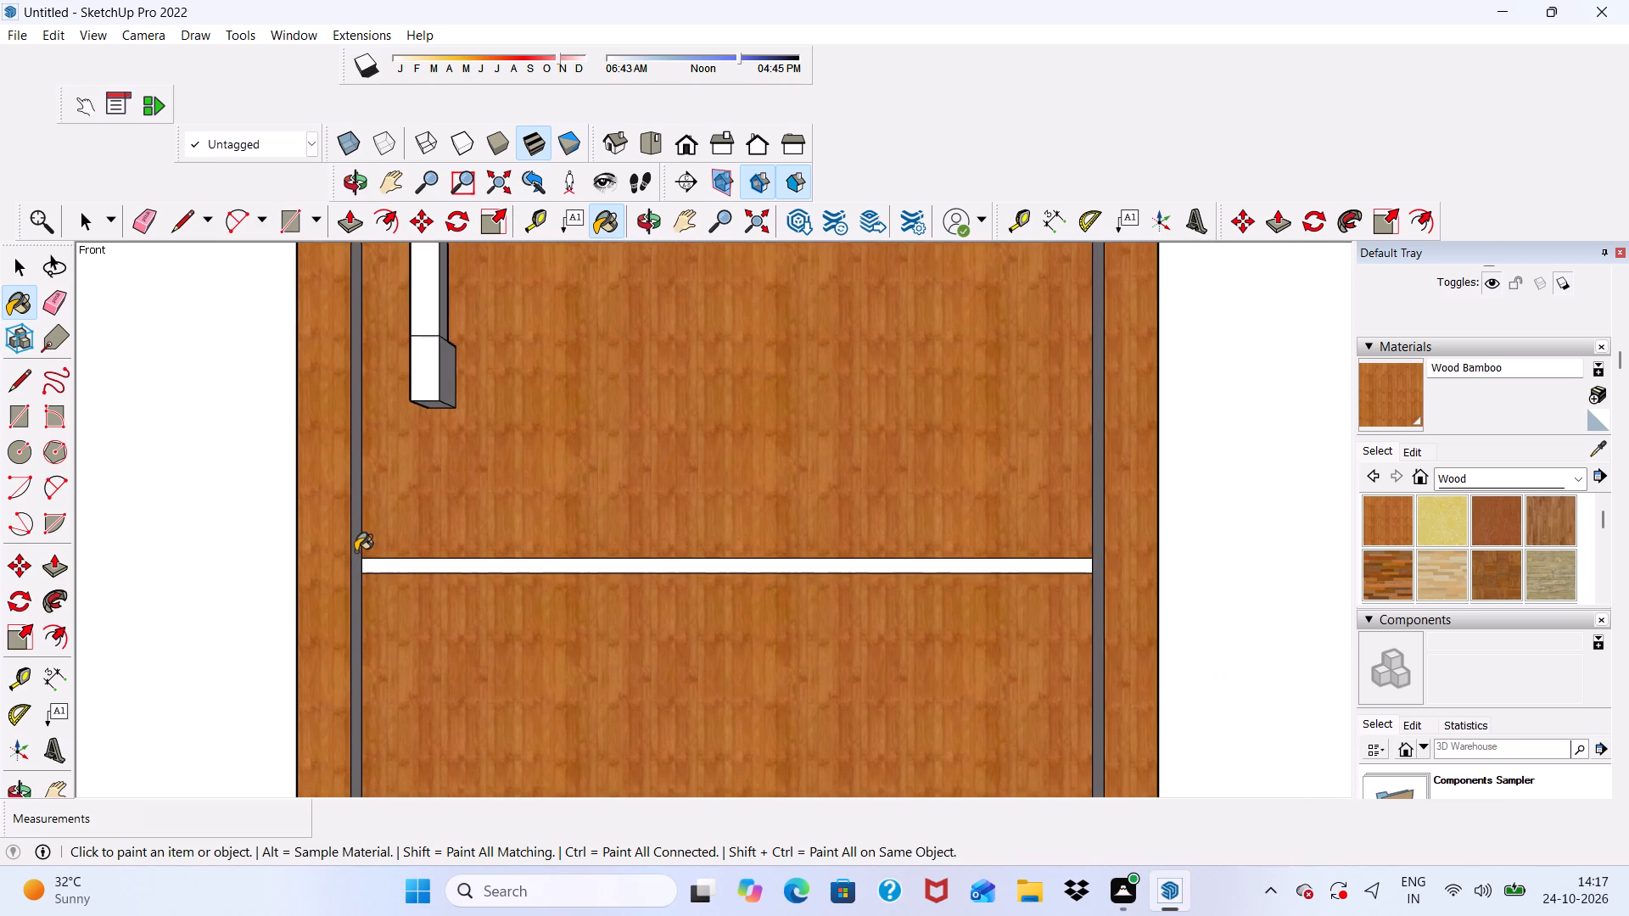
pyautogui.click(343, 530)
pyautogui.scroll(8, 350, 527)
pyautogui.click(358, 514)
pyautogui.scroll(-4, 360, 506)
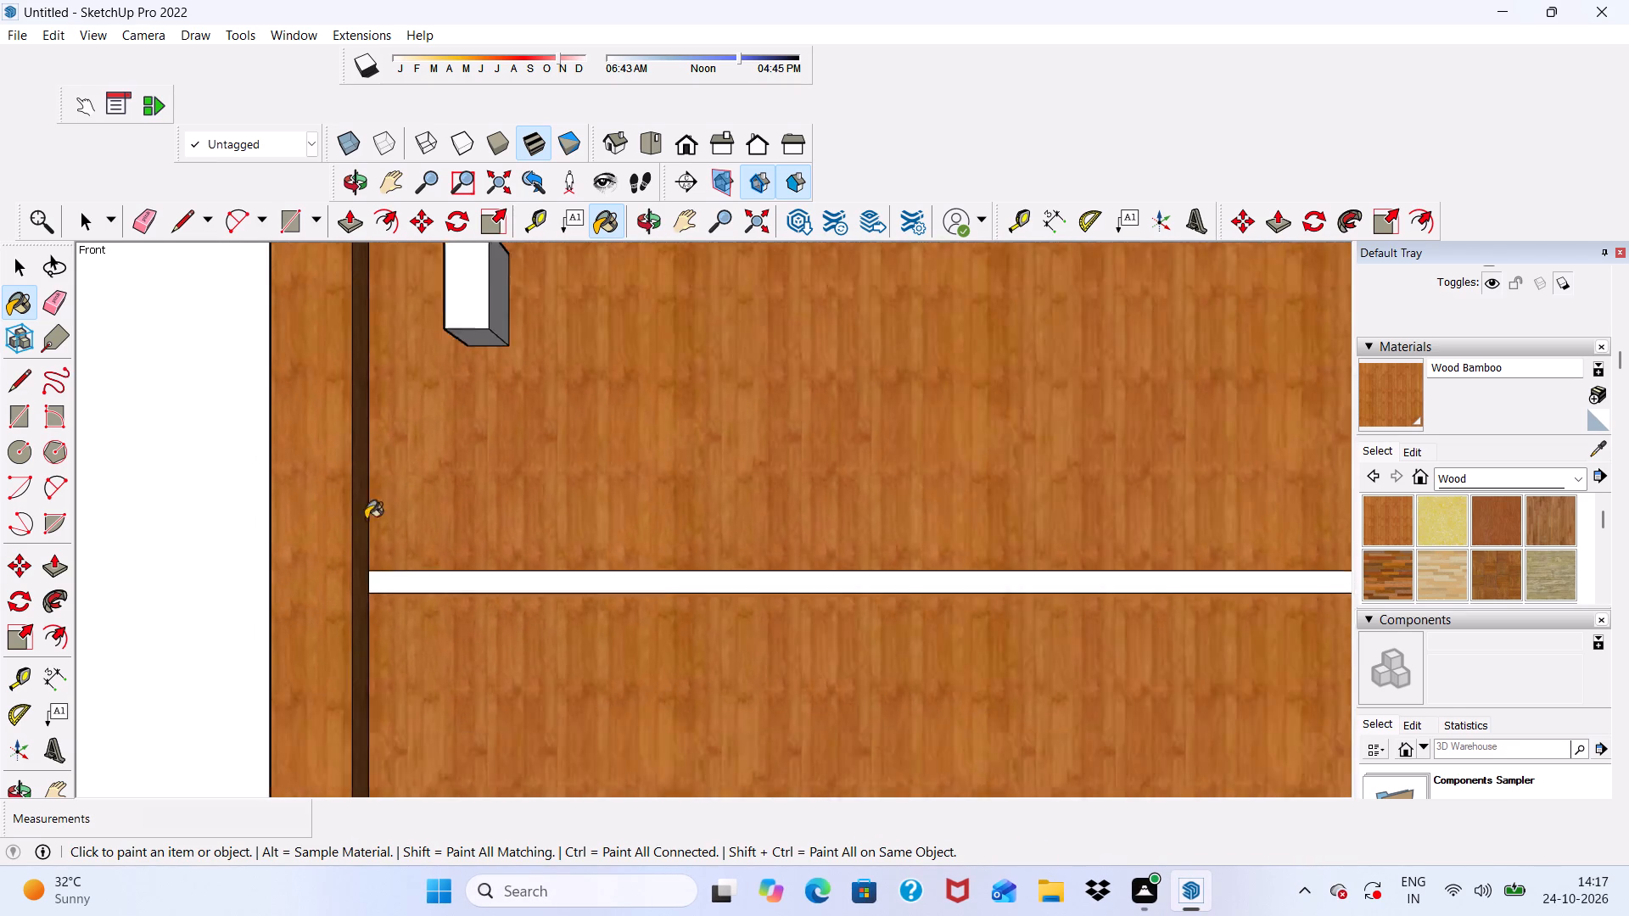
pyautogui.scroll(-10, 366, 519)
pyautogui.scroll(6, 446, 386)
pyautogui.scroll(-10, 528, 376)
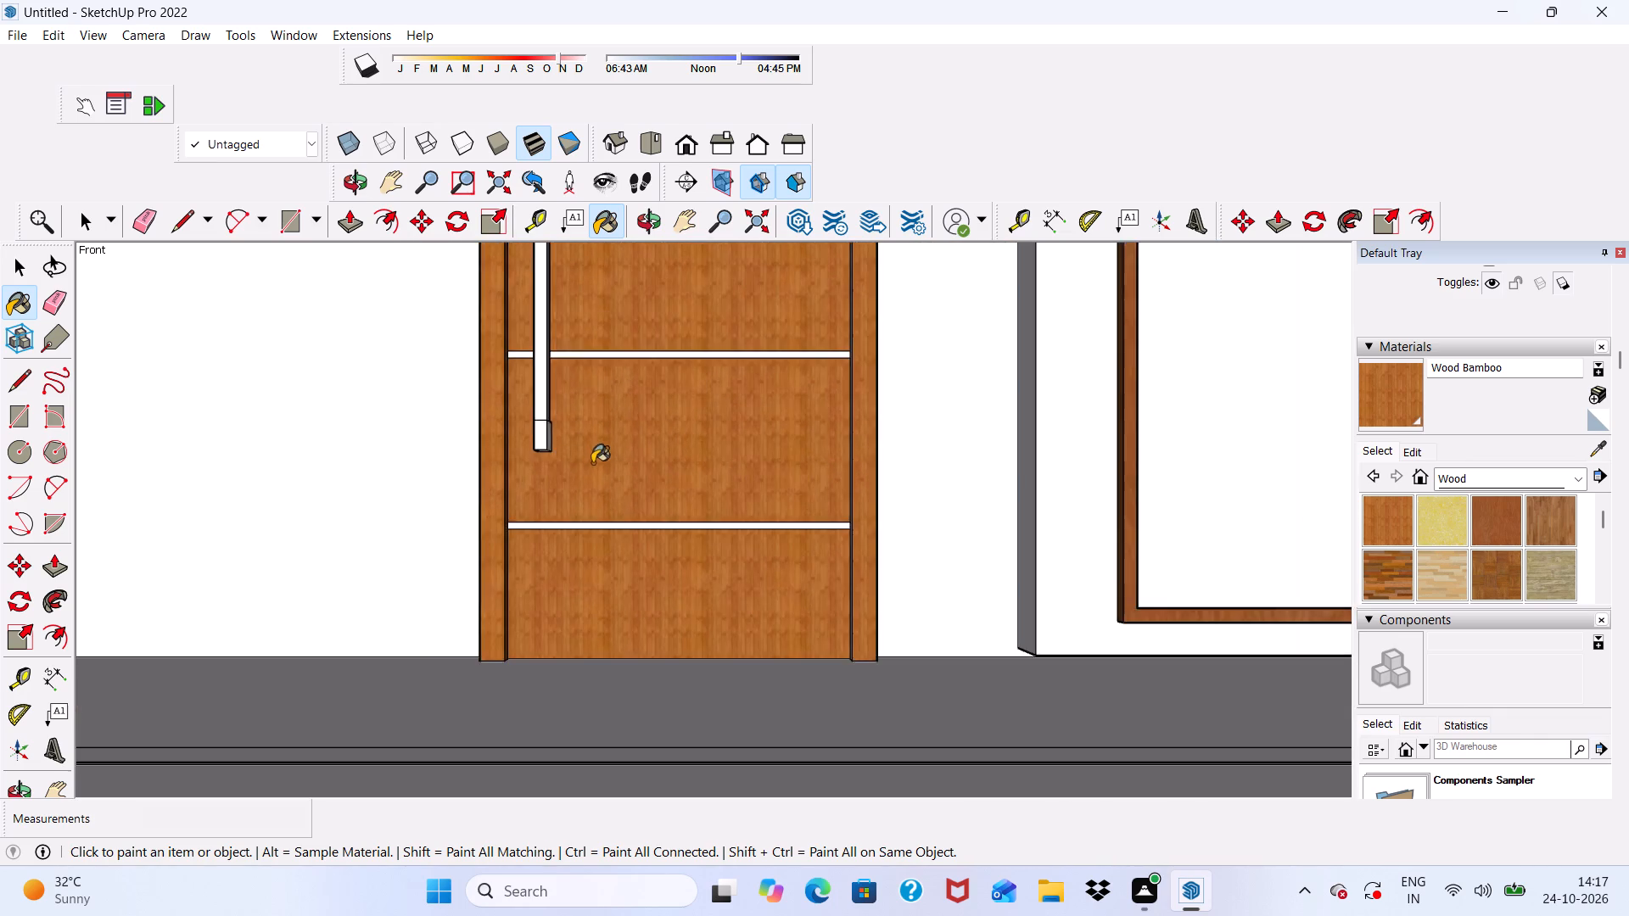
# Paint the right and top inner edge faces of the entrance door frame with Wood Bamboo.
pyautogui.moveTo(592, 463); pyautogui.dragTo(848, 469, button='middle')
pyautogui.scroll(9, 782, 470)
pyautogui.click(800, 432)
pyautogui.scroll(-11, 796, 462)
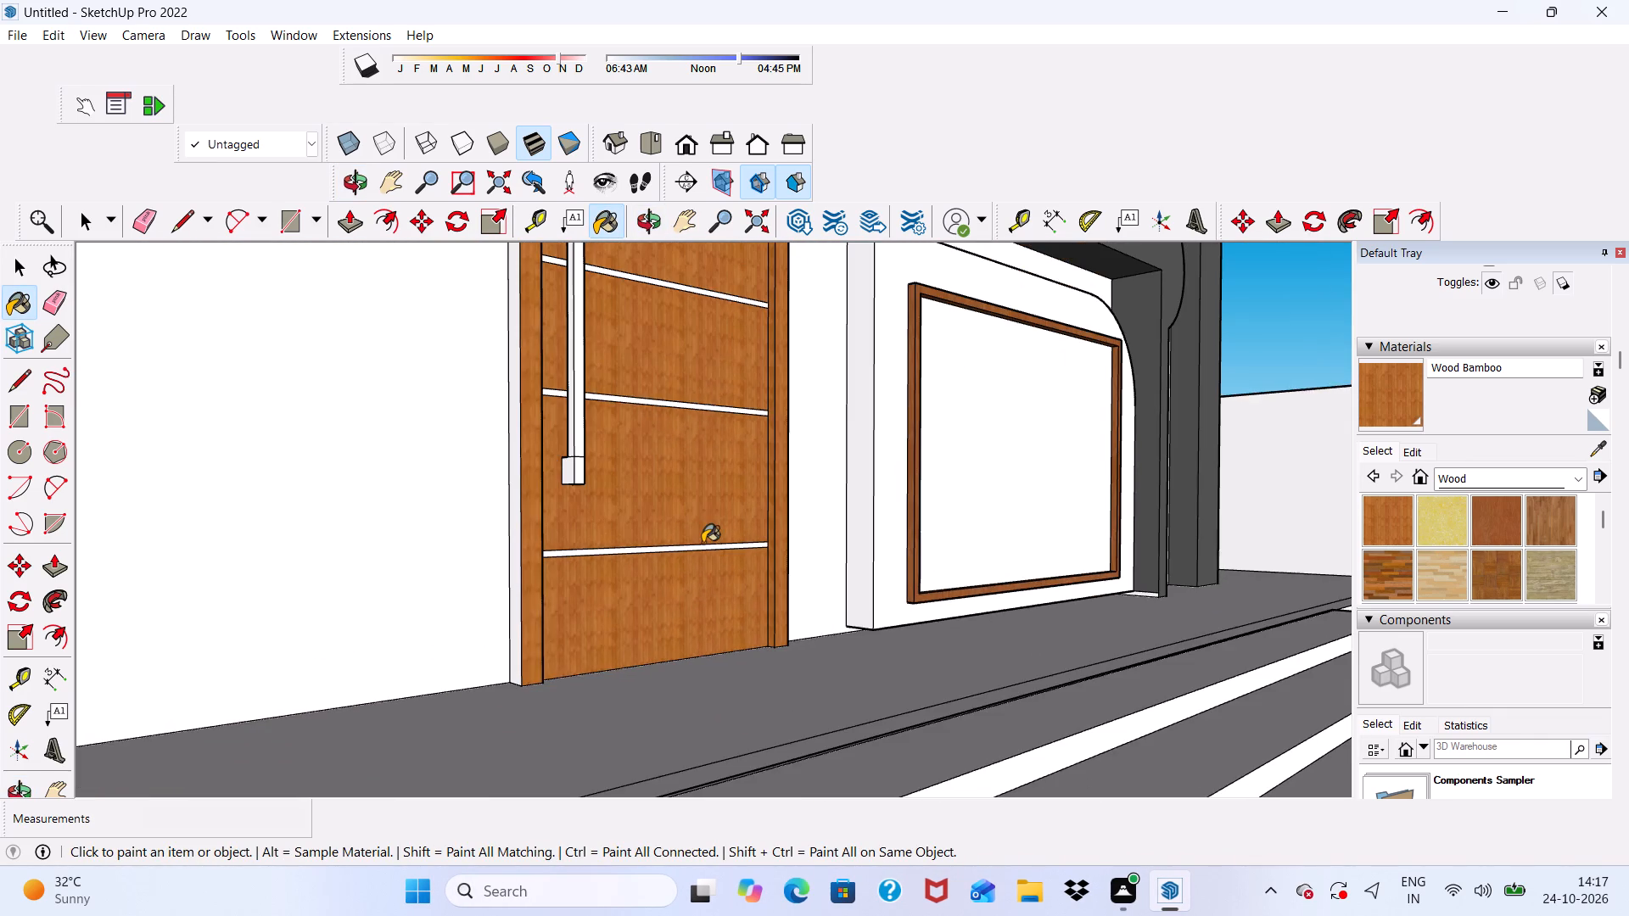
pyautogui.scroll(-1, 700, 527)
pyautogui.moveTo(700, 527); pyautogui.dragTo(661, 383, button='middle')
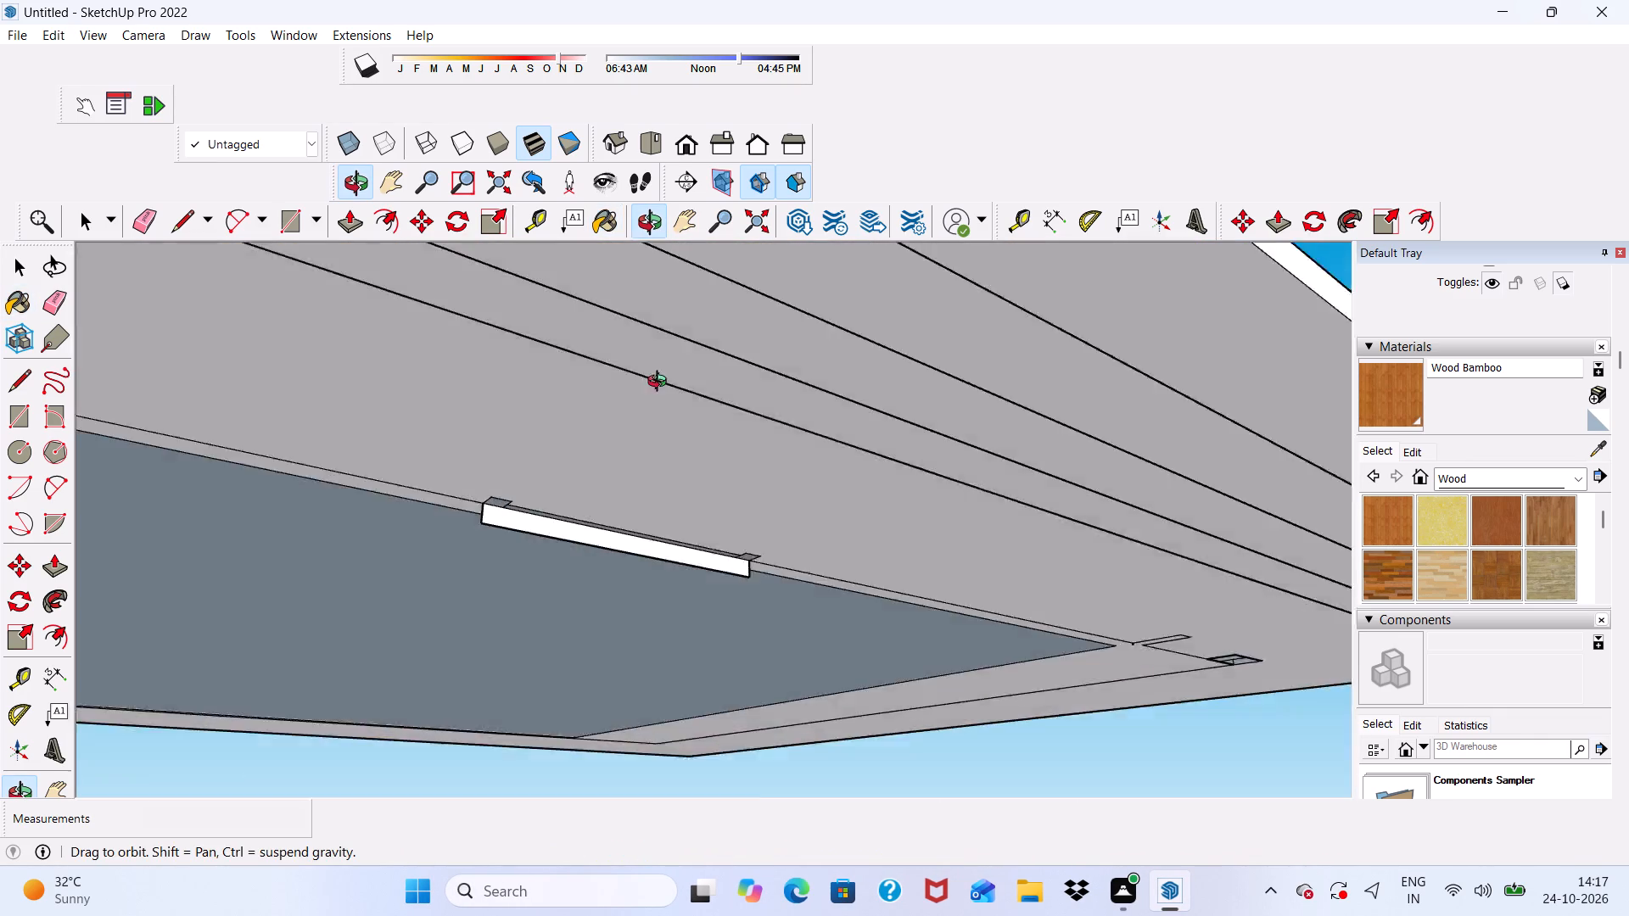
pyautogui.moveTo(661, 383); pyautogui.dragTo(572, 461, button='middle')
pyautogui.scroll(-6, 545, 432)
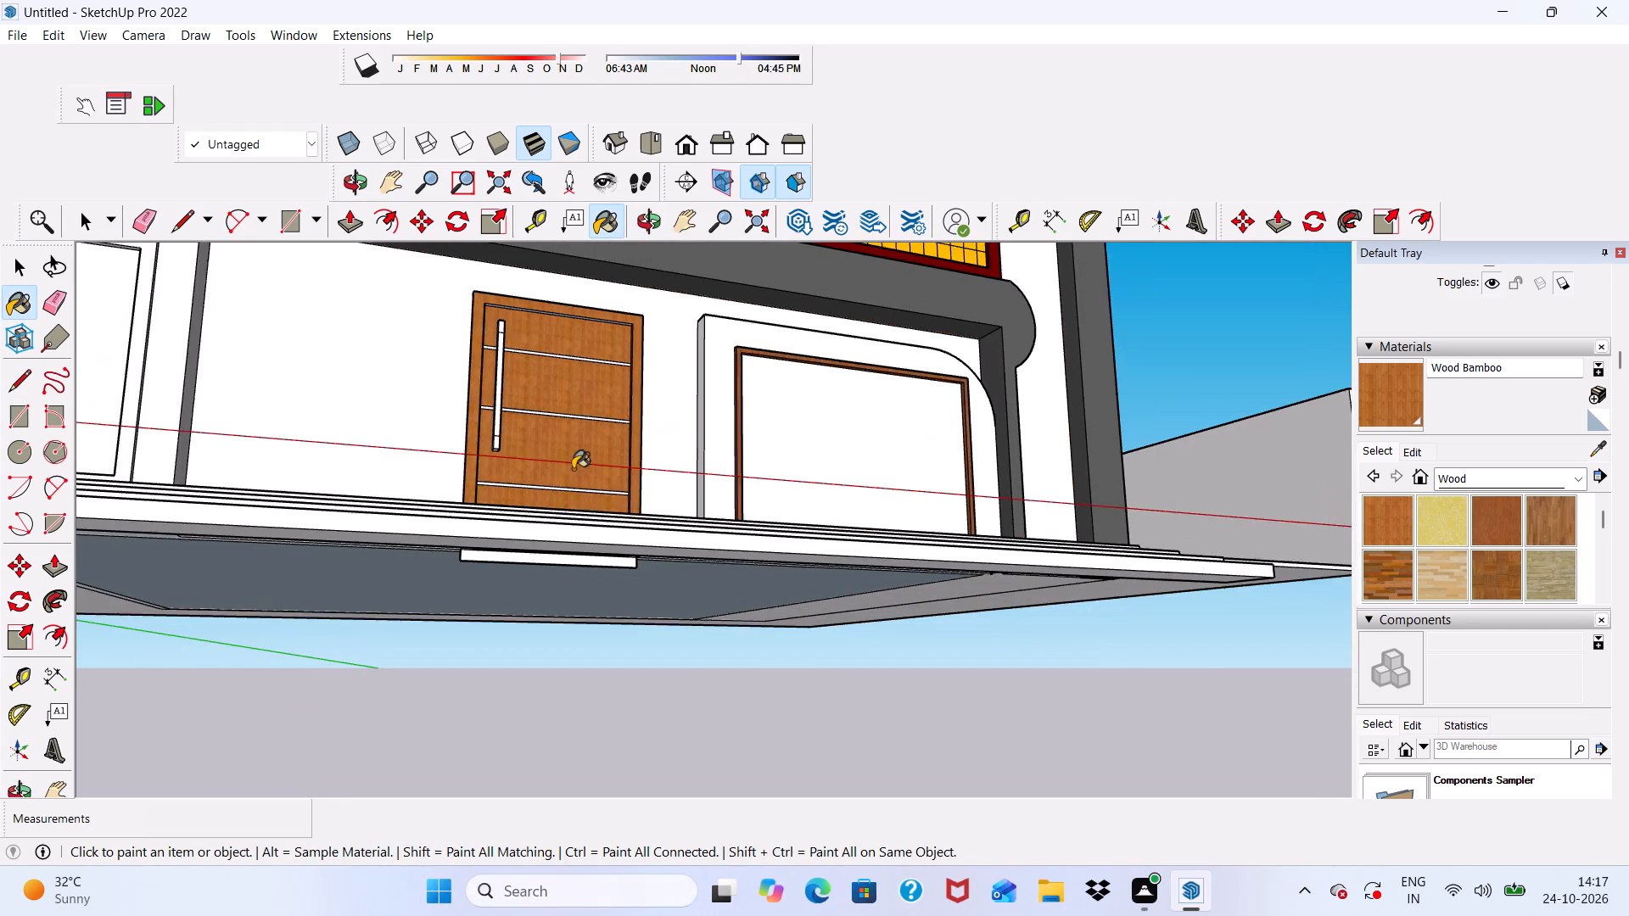
pyautogui.scroll(-4, 573, 469)
pyautogui.scroll(20, 508, 332)
pyautogui.scroll(11, 508, 332)
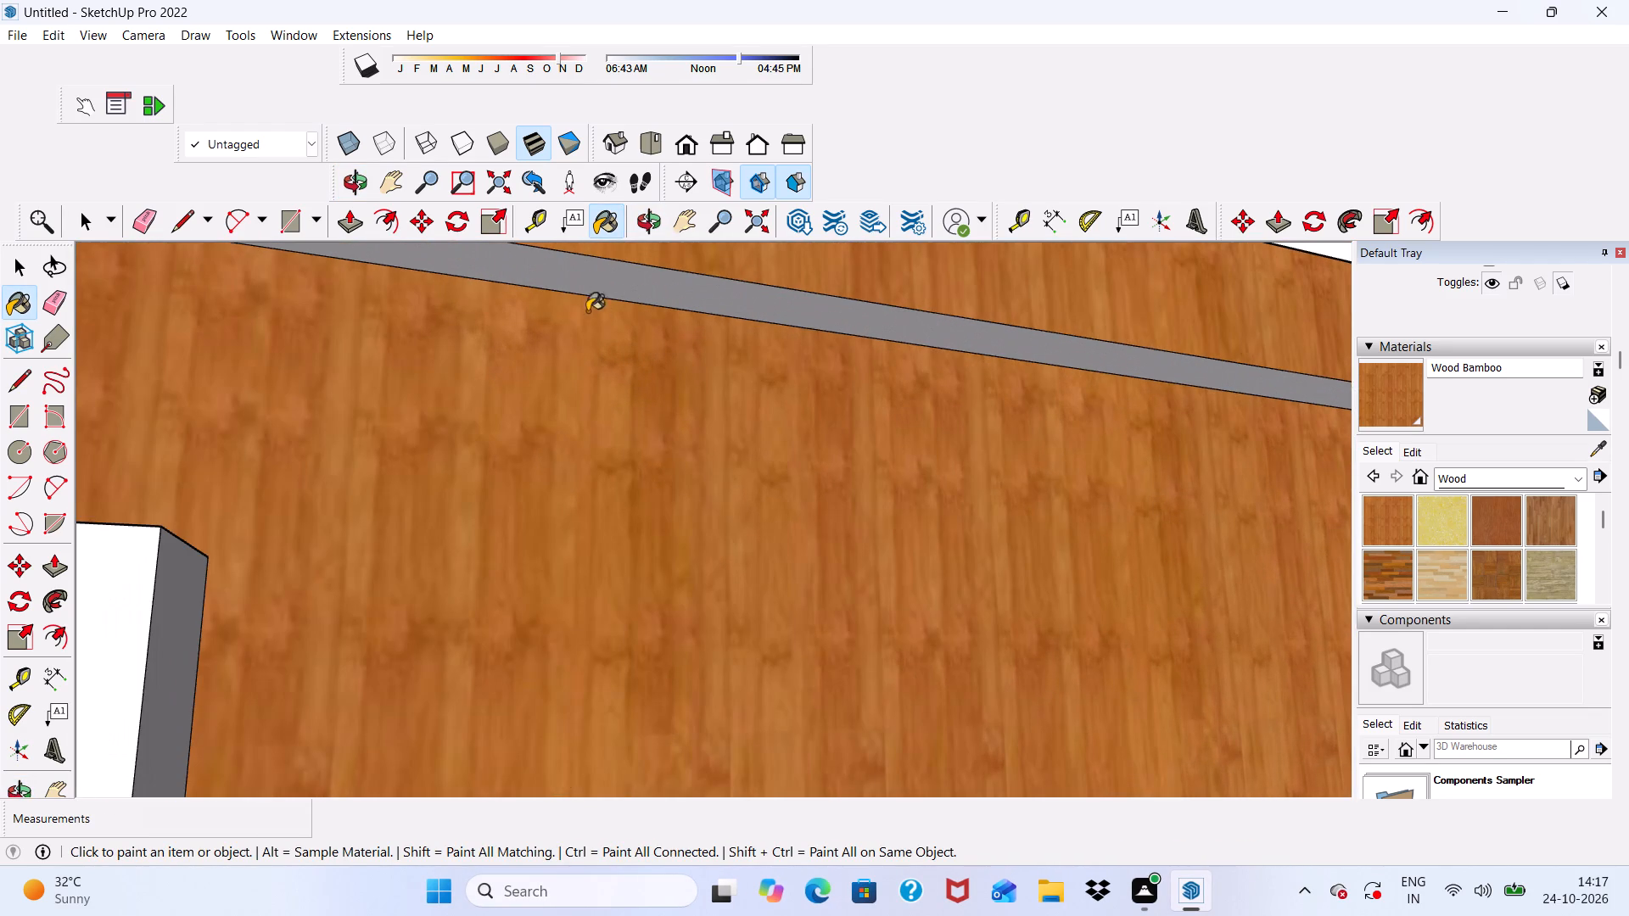
pyautogui.click(605, 288)
pyautogui.scroll(-13, 601, 290)
pyautogui.scroll(-1, 593, 414)
# Paint the top, left and right outer edge faces of the entrance door frame with Wood Bamboo.
pyautogui.moveTo(577, 420); pyautogui.dragTo(512, 528, button='middle')
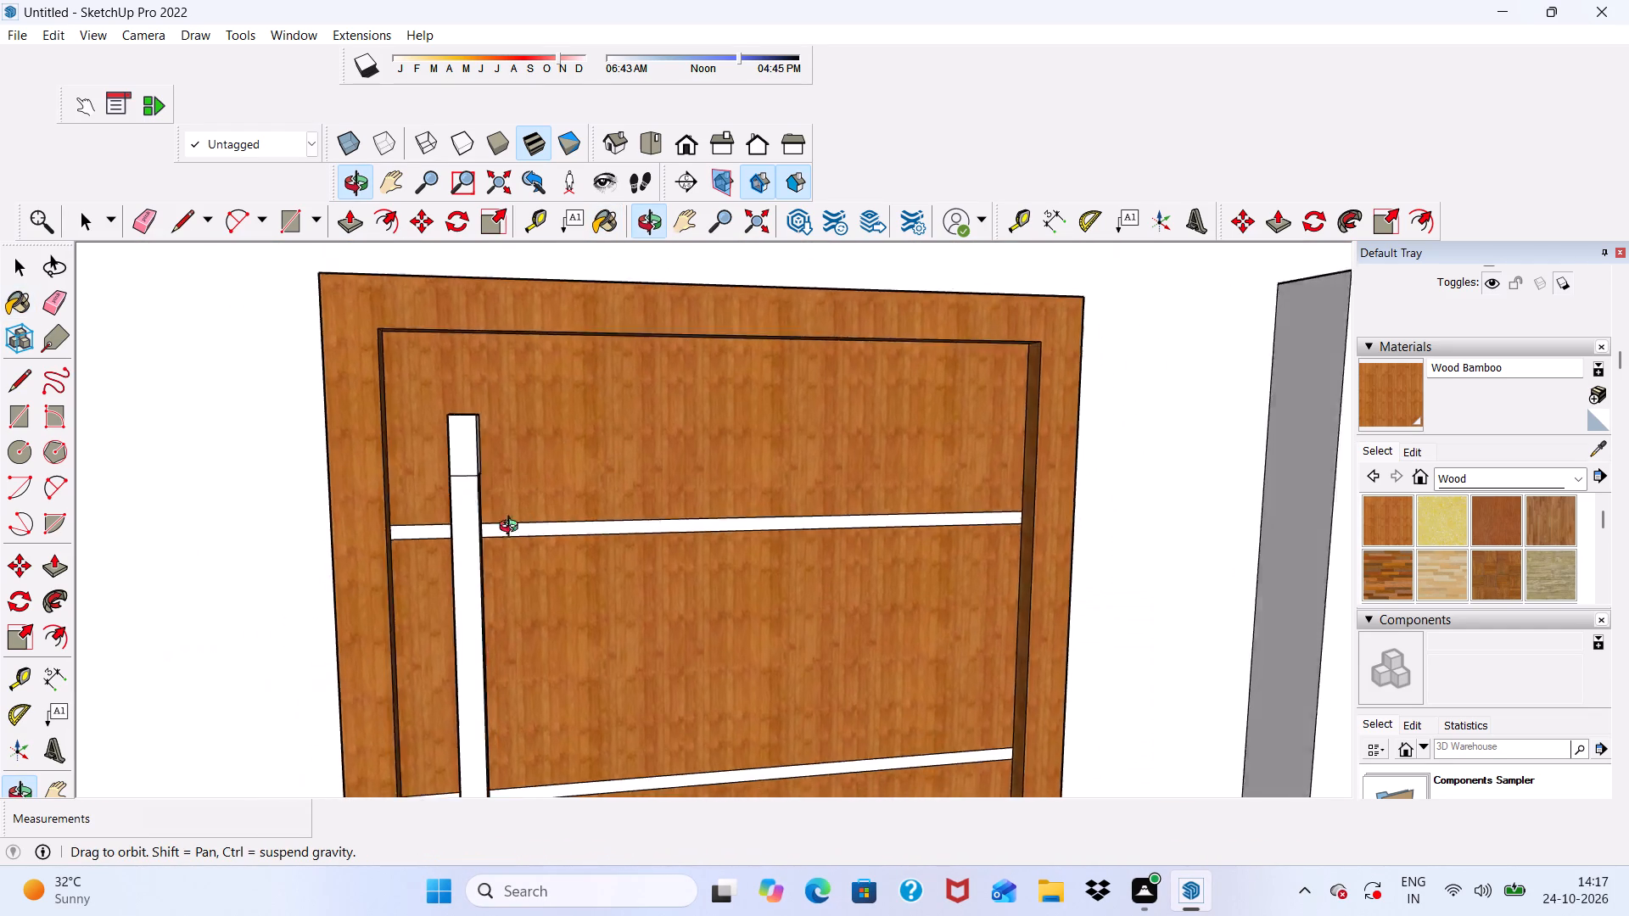
pyautogui.moveTo(512, 528); pyautogui.dragTo(554, 664, button='middle')
pyautogui.scroll(3, 424, 321)
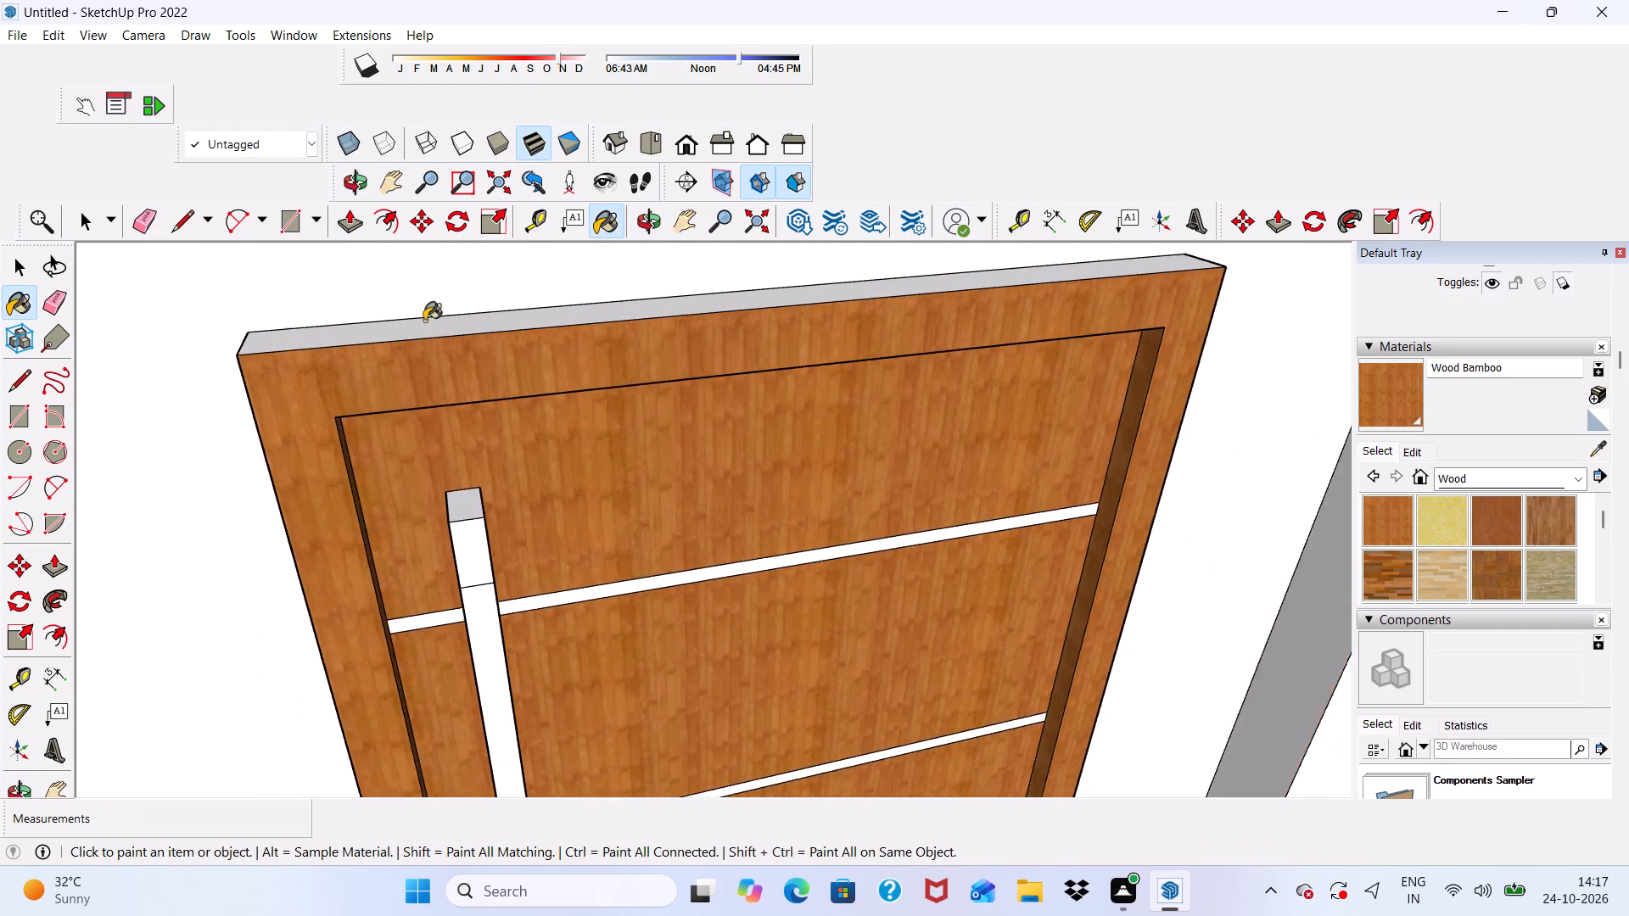
pyautogui.scroll(3, 424, 321)
pyautogui.click(429, 328)
pyautogui.scroll(-8, 401, 338)
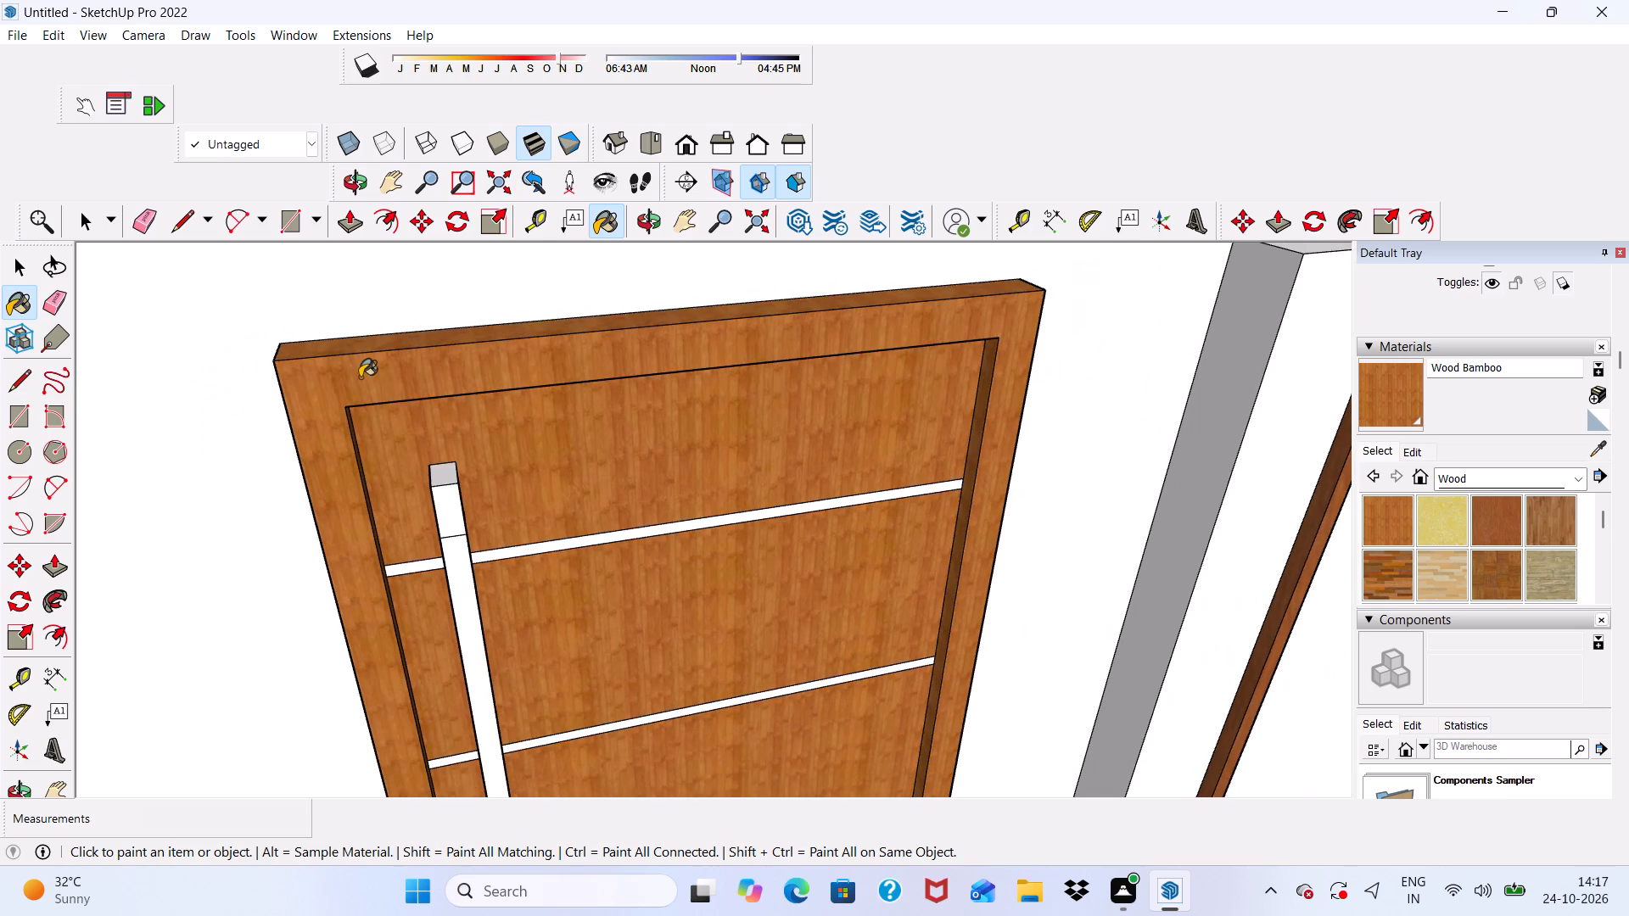
pyautogui.scroll(-1, 360, 377)
pyautogui.moveTo(372, 394); pyautogui.dragTo(763, 317, button='middle')
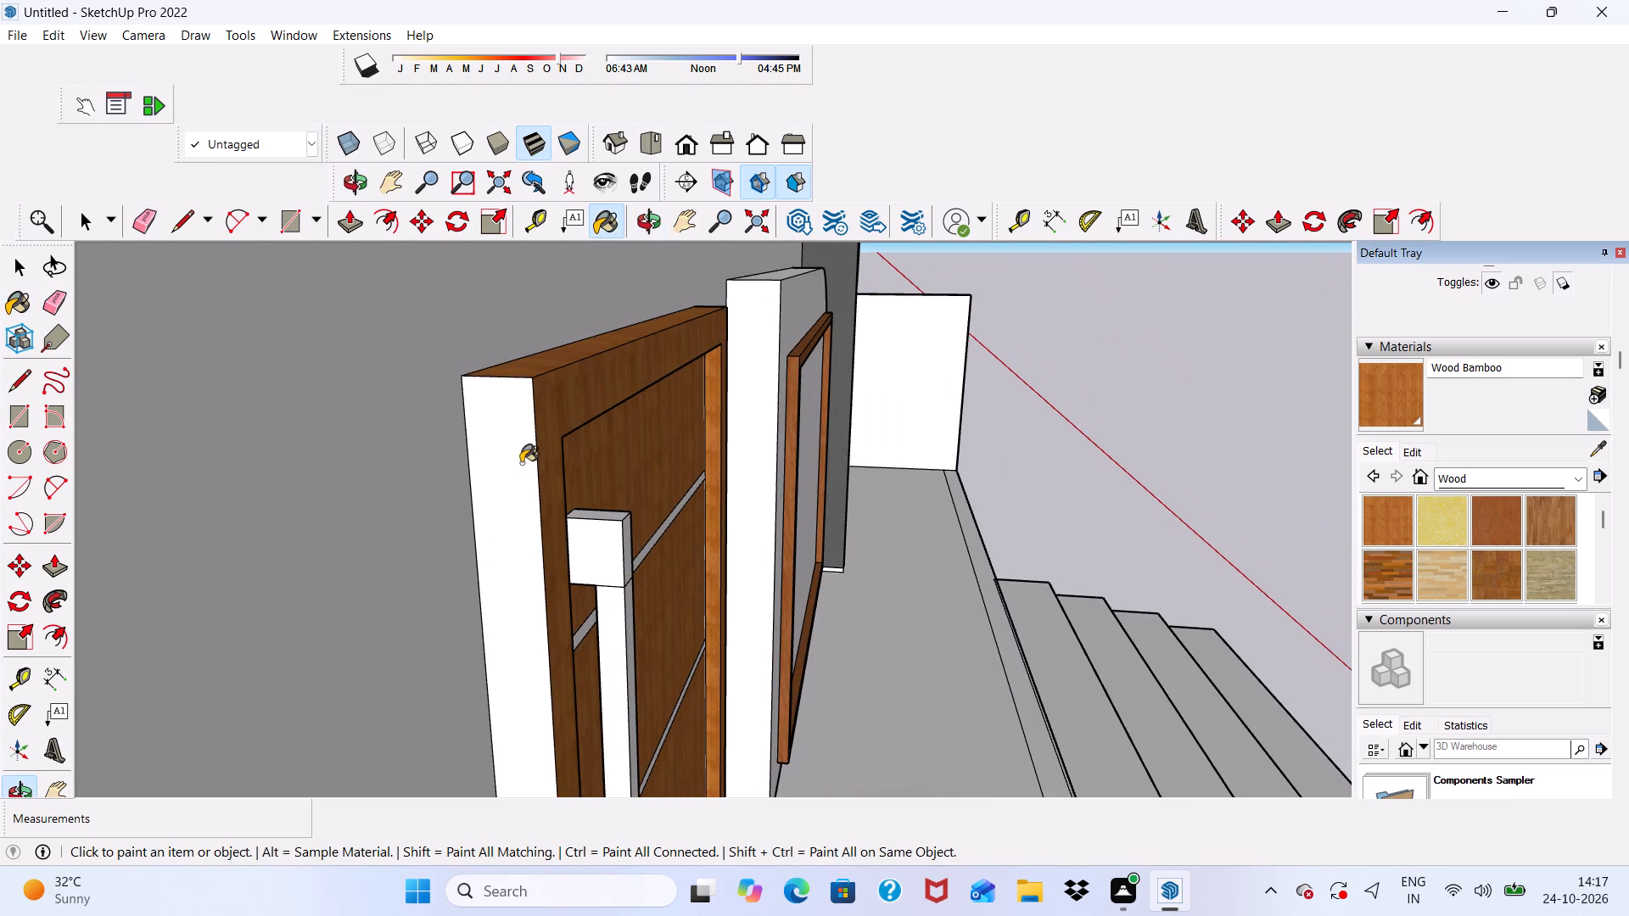
pyautogui.click(520, 464)
pyautogui.scroll(-6, 535, 444)
pyautogui.moveTo(686, 505); pyautogui.dragTo(295, 444, button='middle')
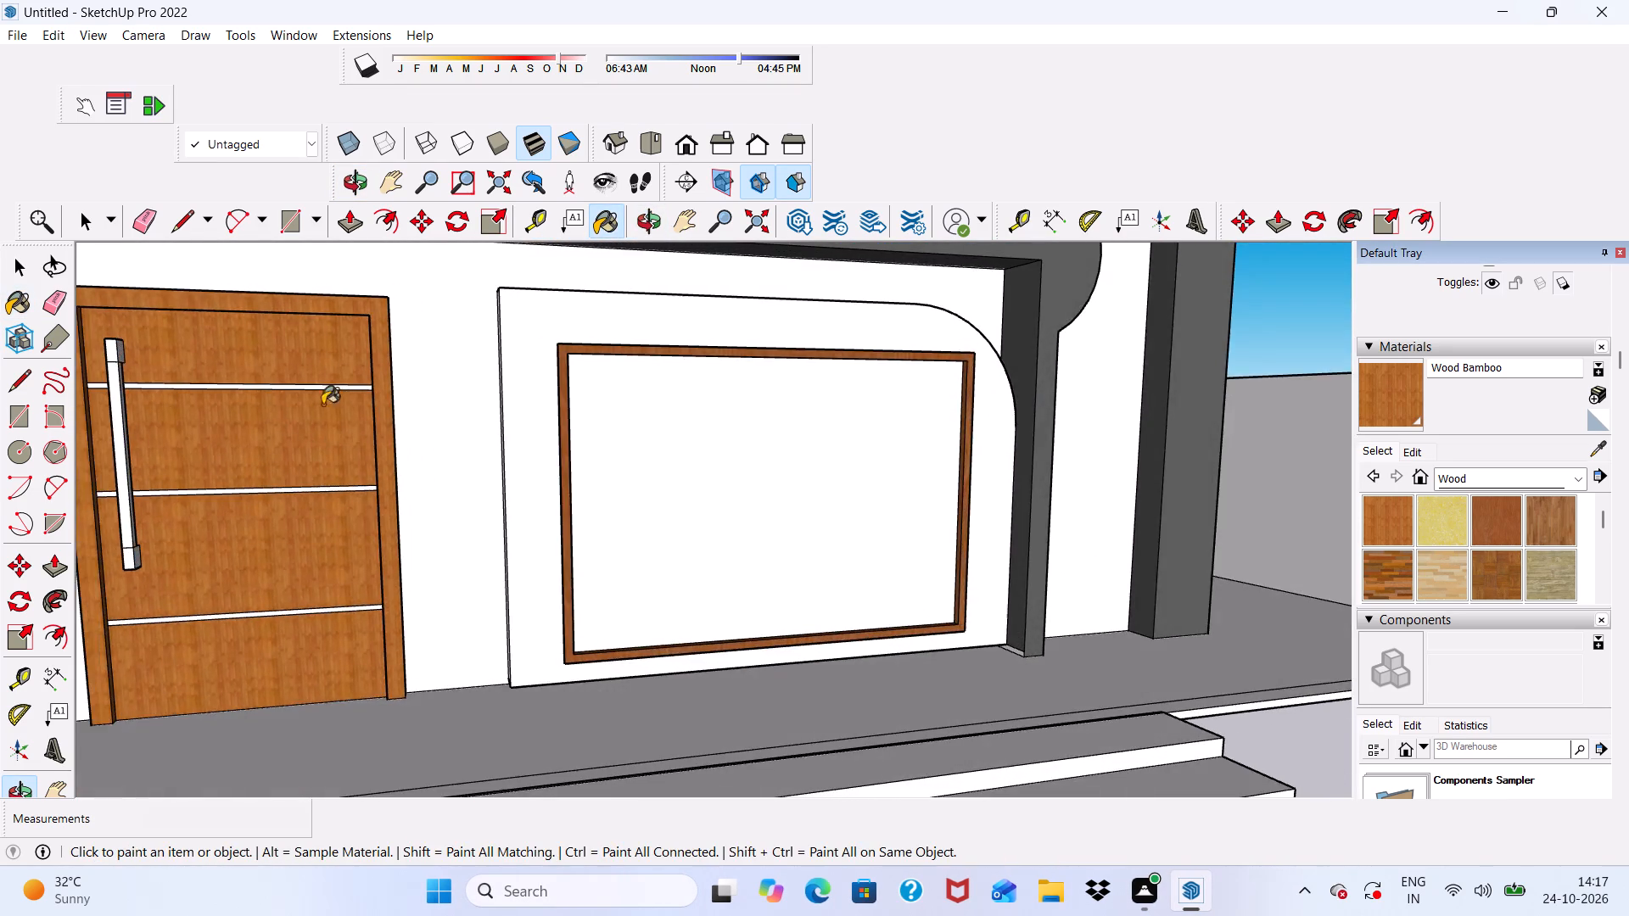
pyautogui.scroll(-4, 368, 426)
pyautogui.moveTo(446, 474); pyautogui.dragTo(183, 516, button='middle')
pyautogui.scroll(18, 428, 433)
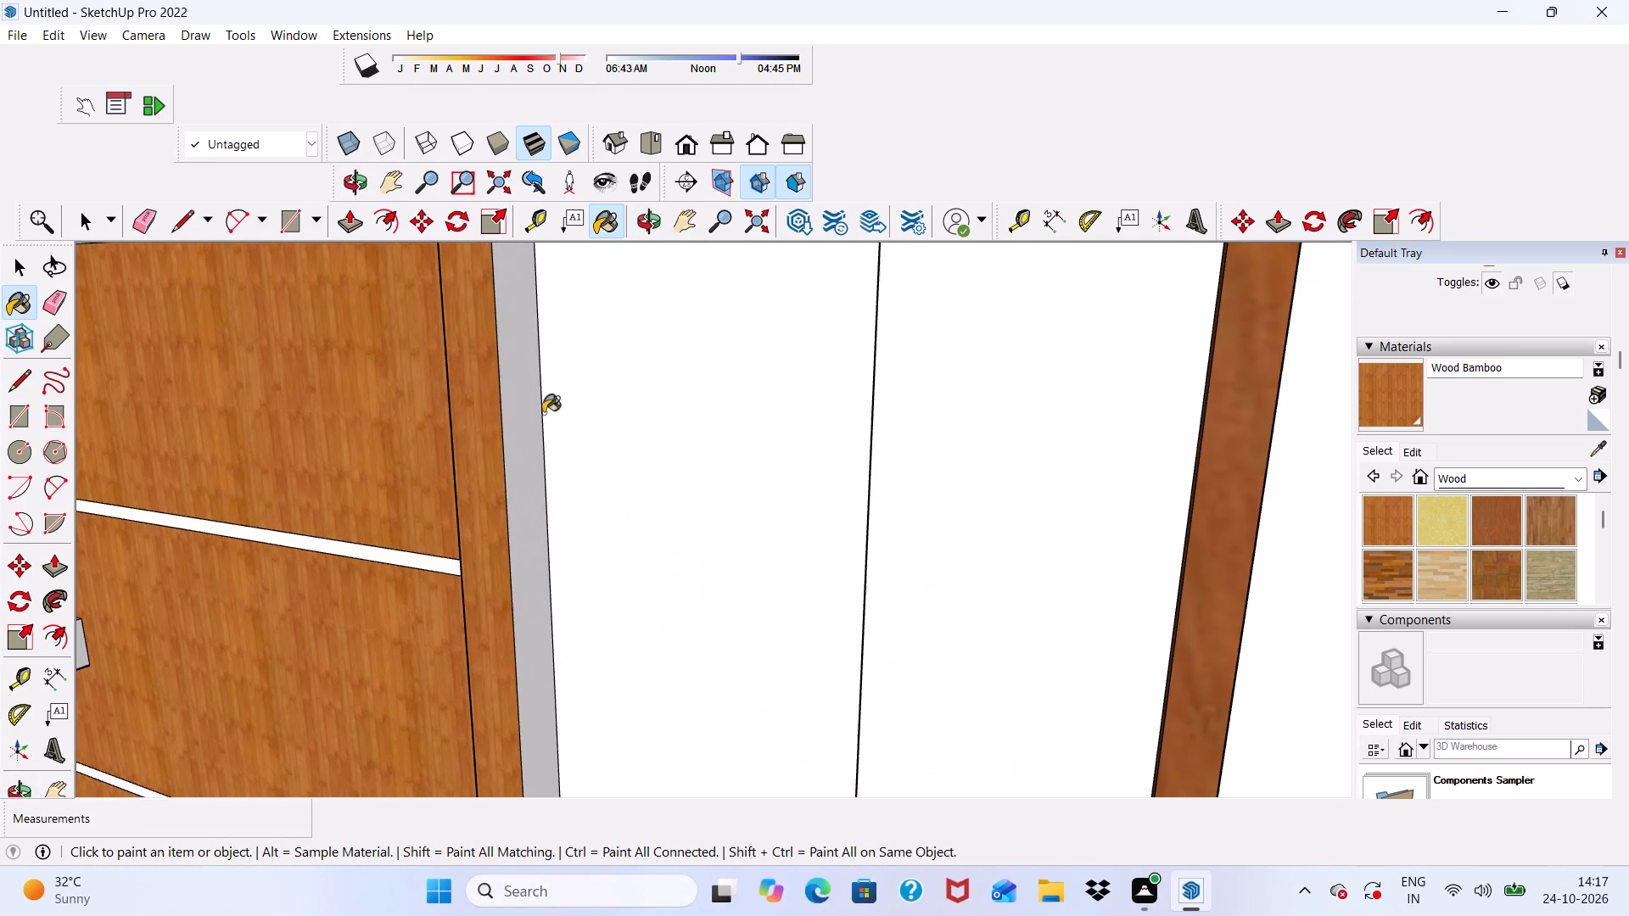
pyautogui.click(528, 427)
pyautogui.scroll(-13, 528, 427)
# Paint the front and right side faces of the door handle's bar and lower block with Wood Bamboo.
pyautogui.scroll(7, 441, 460)
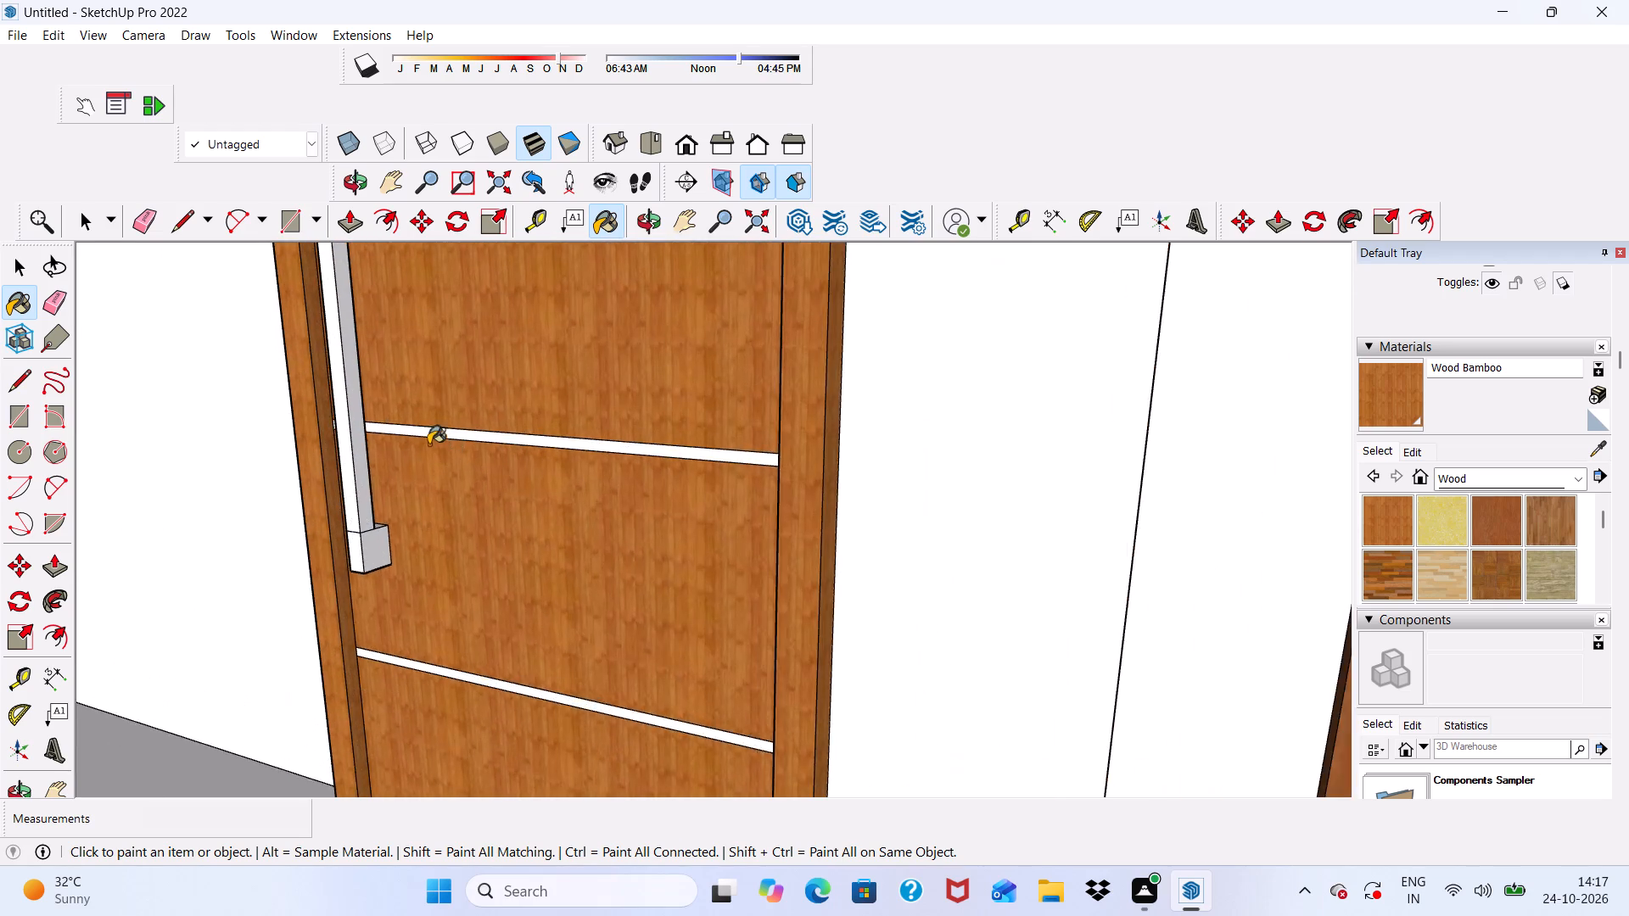
pyautogui.scroll(12, 352, 519)
pyautogui.click(383, 577)
pyautogui.click(352, 476)
pyautogui.click(329, 559)
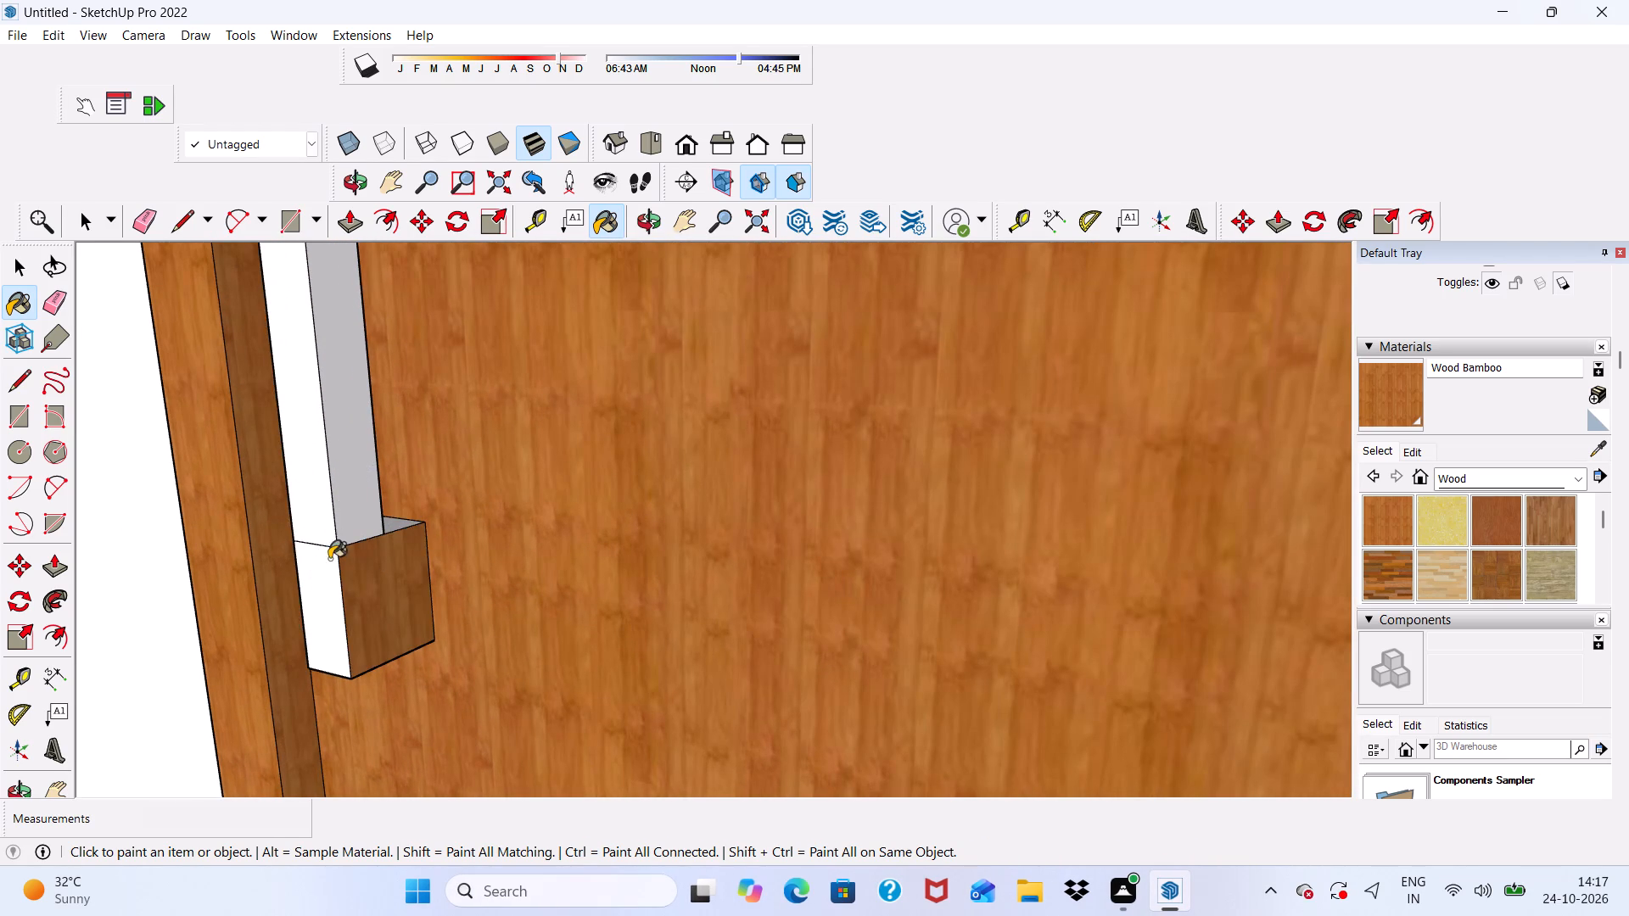
pyautogui.click(316, 489)
pyautogui.scroll(-7, 312, 472)
# Paint the left side faces of the handle's bar and lower block, plus the block's top ledge, with Wood Bamboo.
pyautogui.moveTo(328, 504); pyautogui.dragTo(787, 478, button='middle')
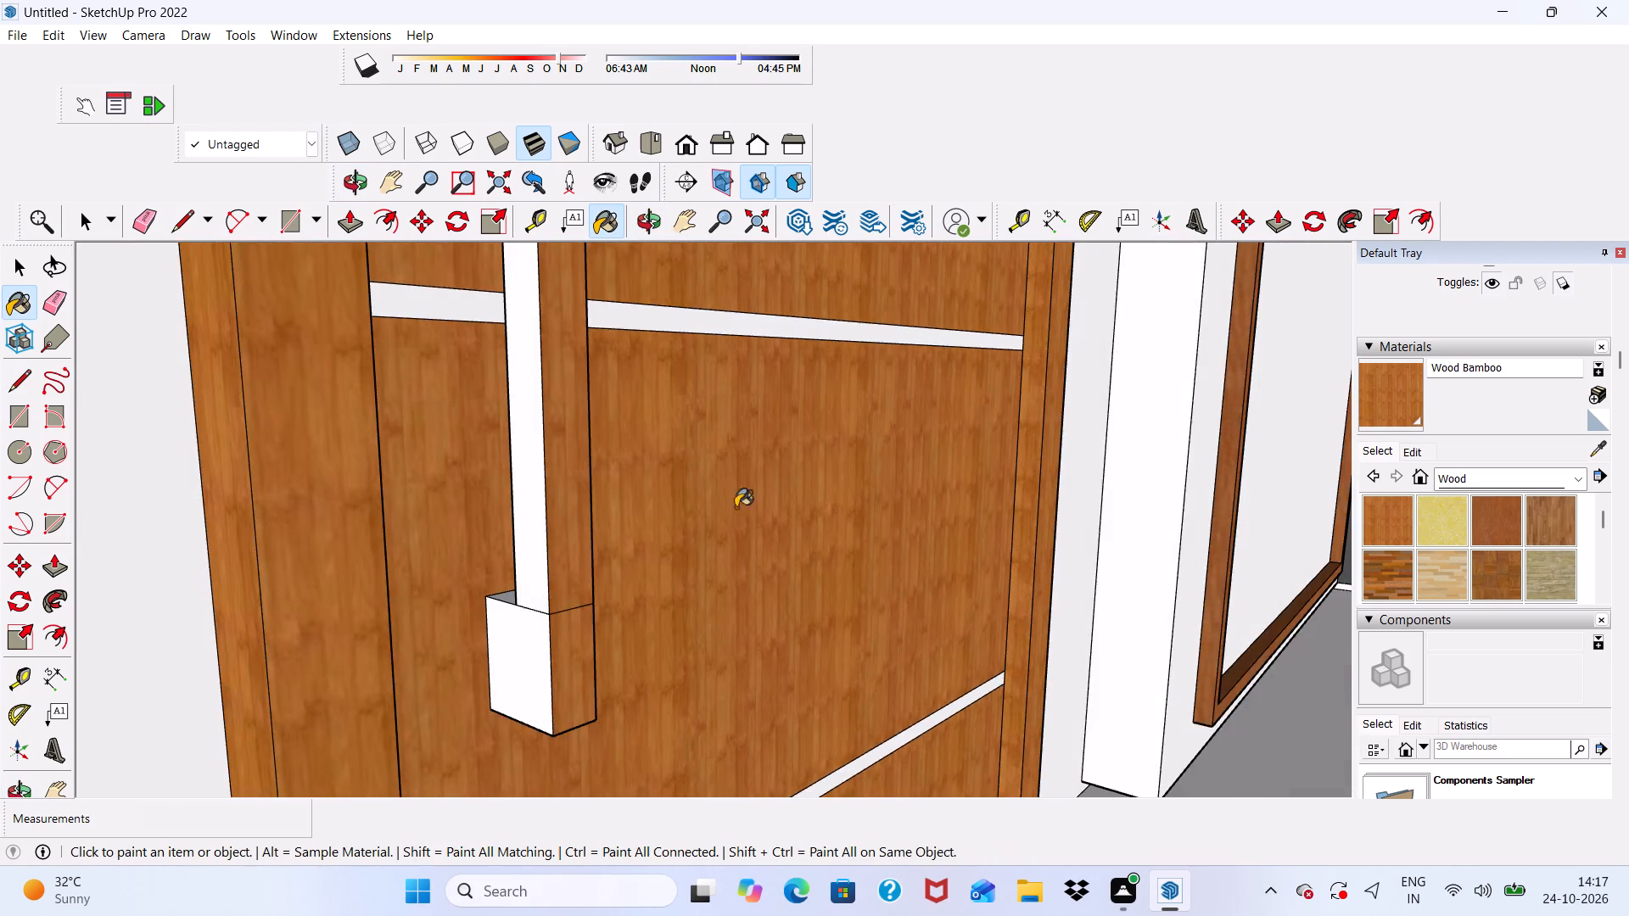
pyautogui.scroll(4, 513, 607)
pyautogui.click(556, 559)
pyautogui.click(533, 672)
pyautogui.scroll(6, 498, 601)
pyautogui.click(497, 599)
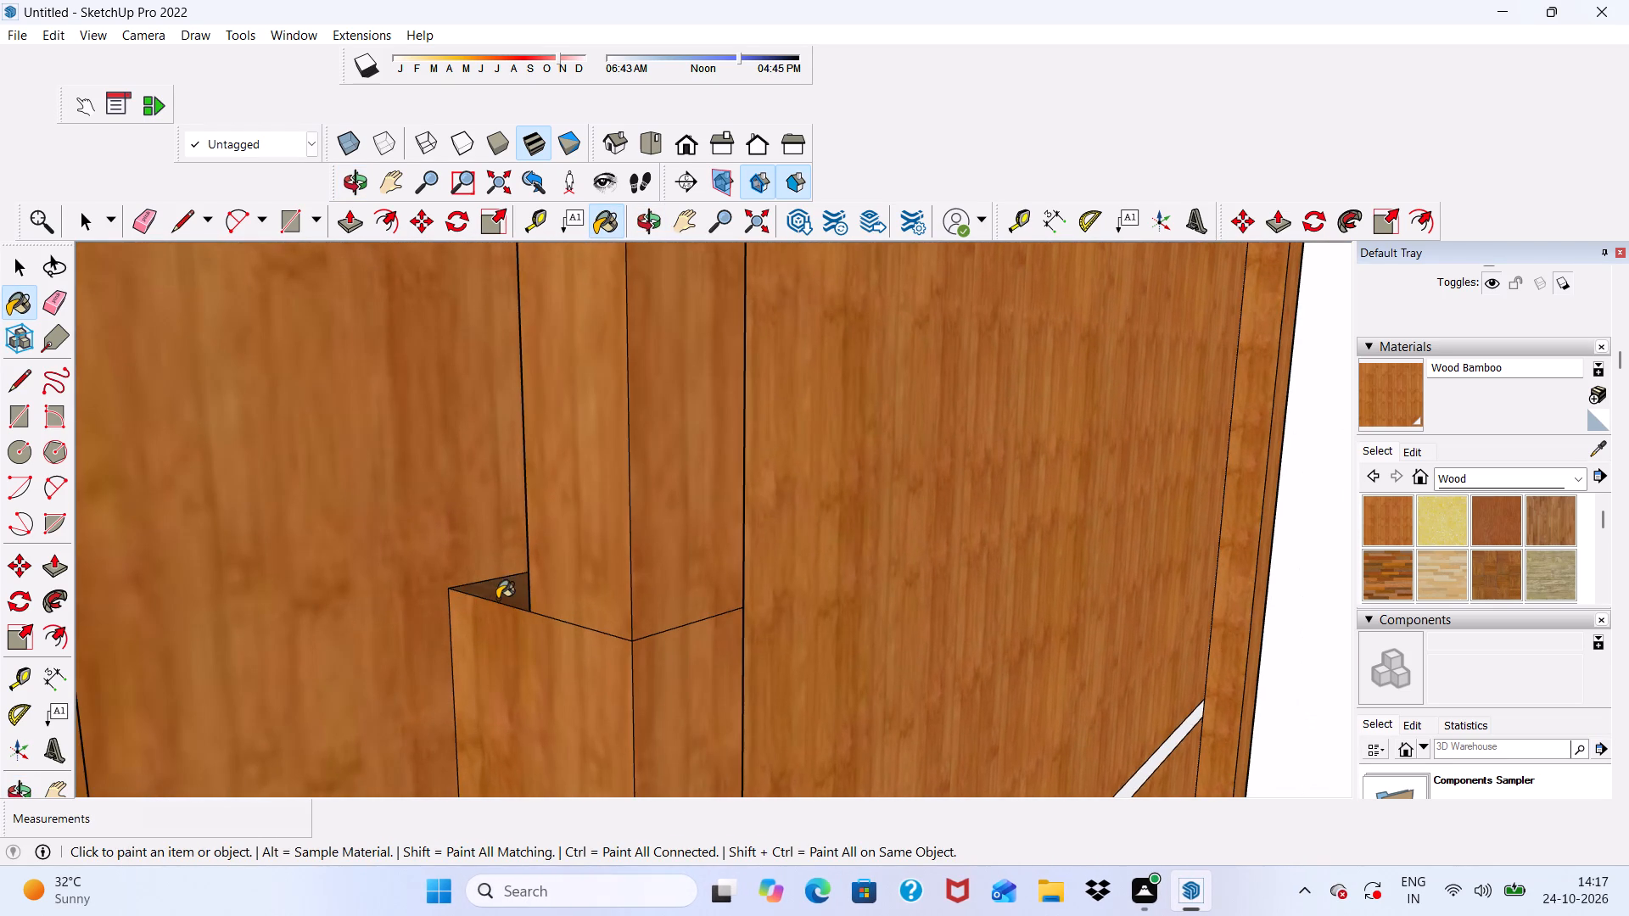
pyautogui.scroll(-3, 508, 587)
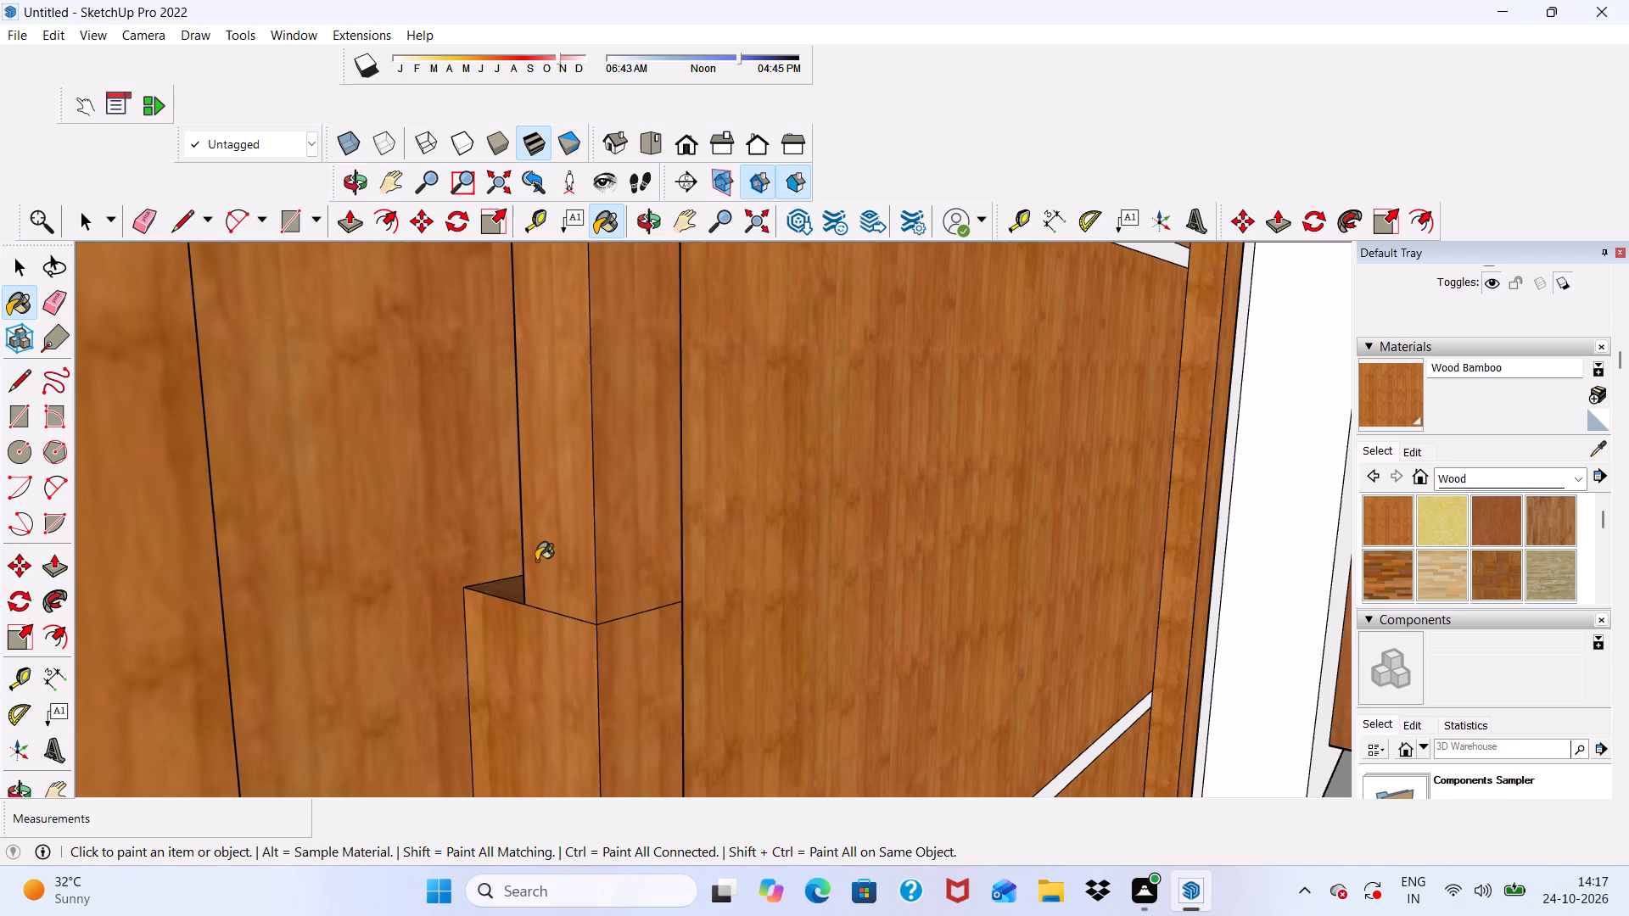
pyautogui.scroll(-9, 620, 505)
pyautogui.scroll(-12, 561, 427)
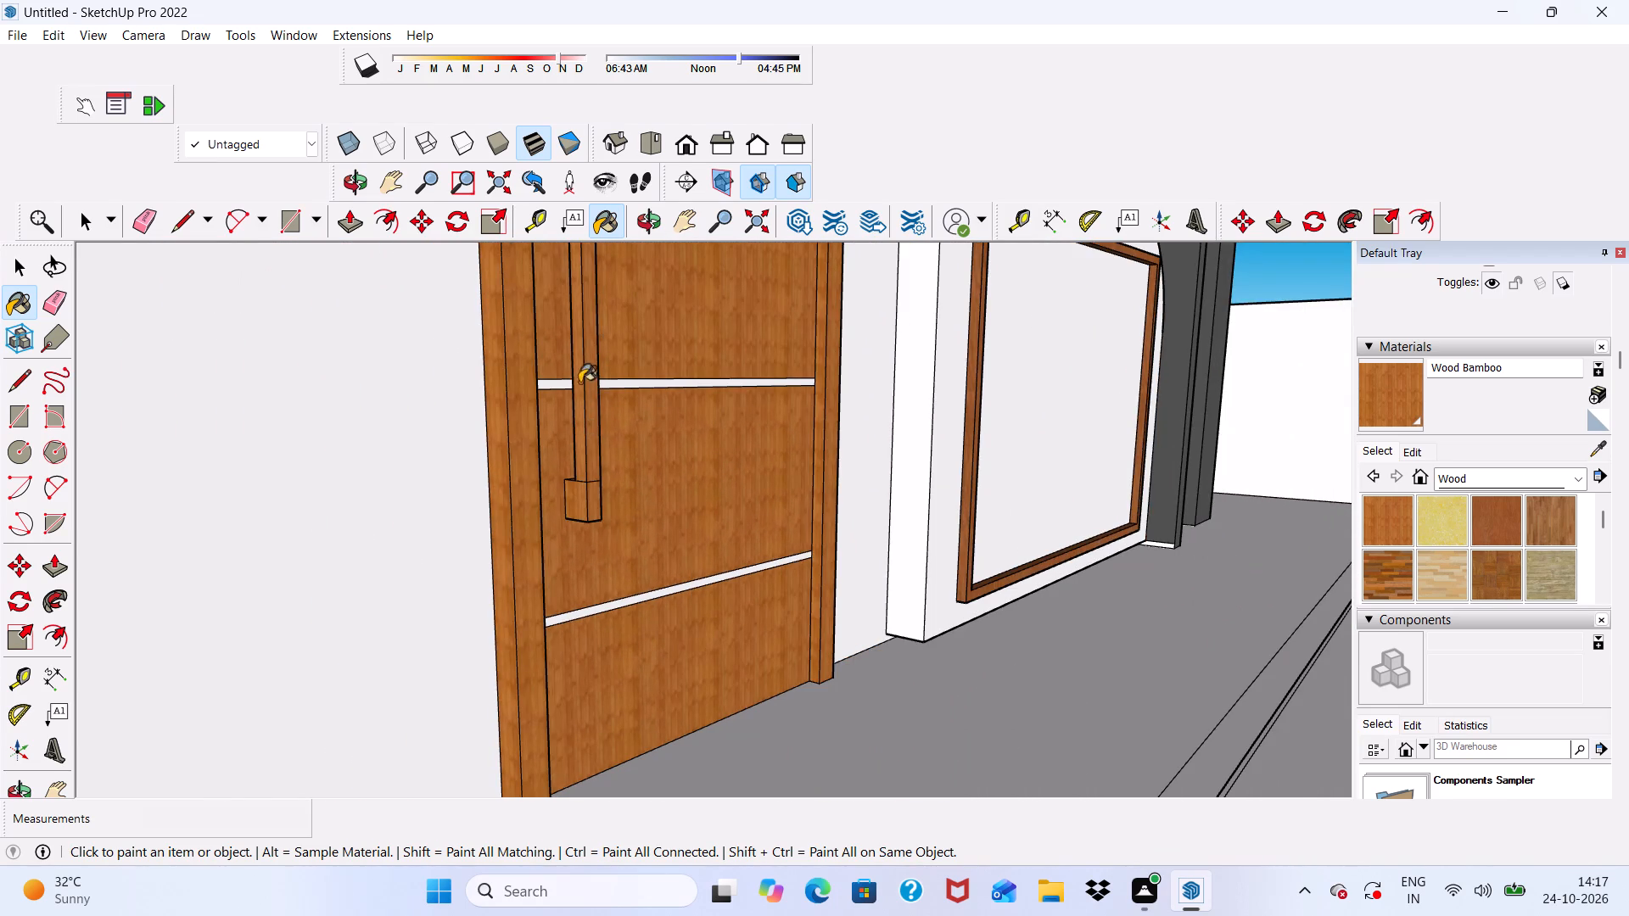
# Paint the front and left side faces of the door handle's upper block with Wood Bamboo.
pyautogui.scroll(7, 584, 327)
pyautogui.scroll(-12, 584, 327)
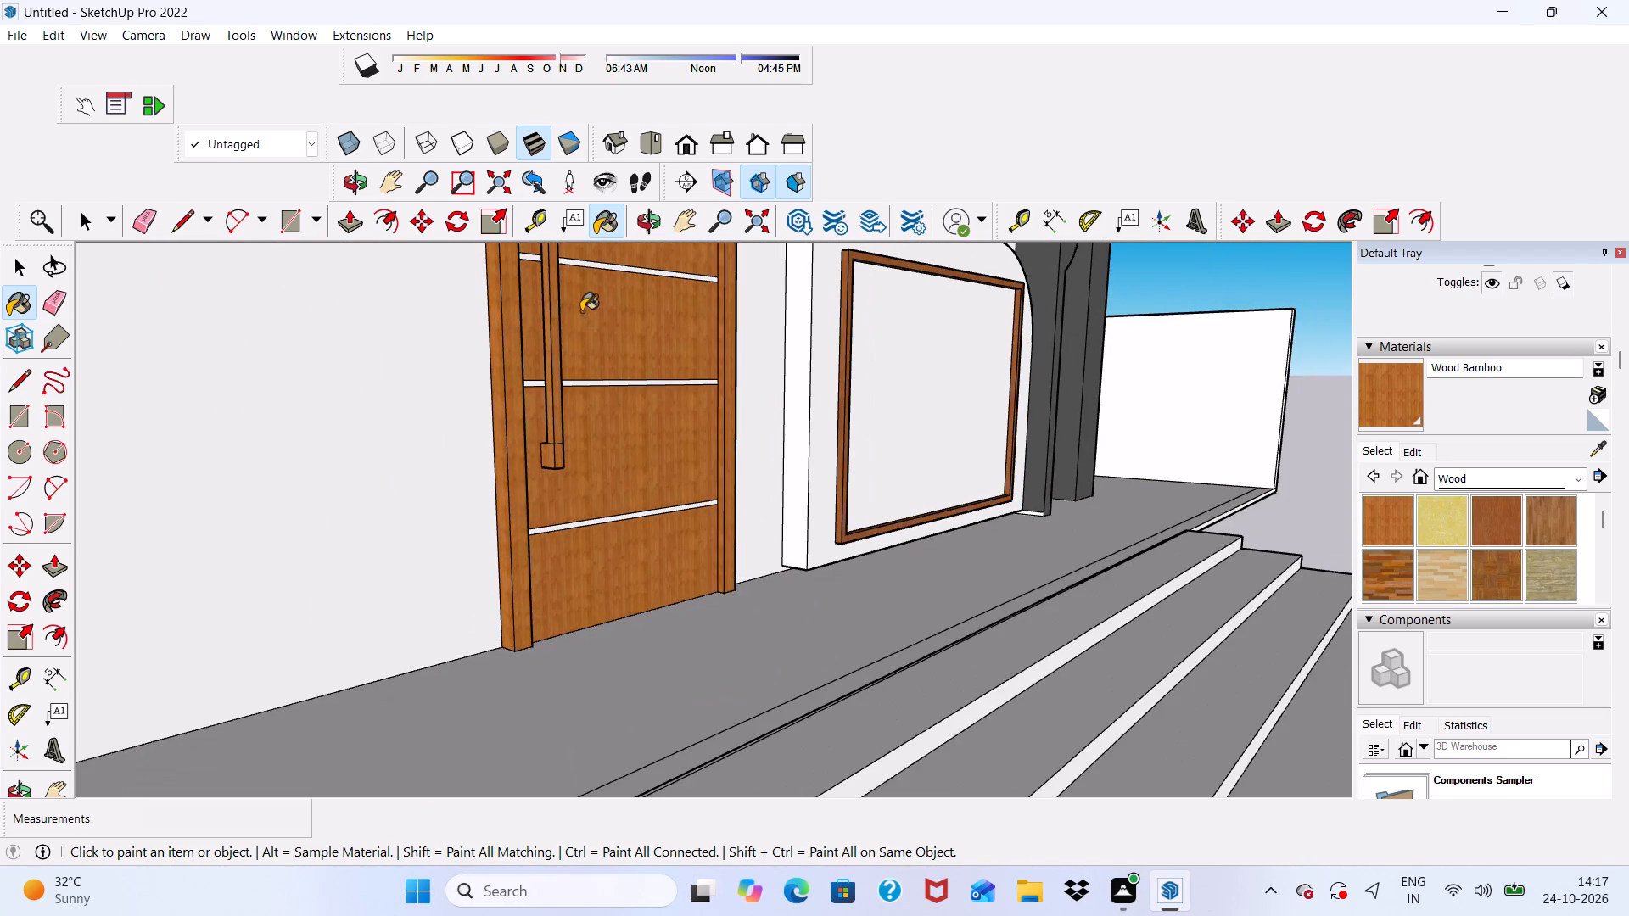
pyautogui.scroll(-11, 581, 311)
pyautogui.scroll(19, 582, 355)
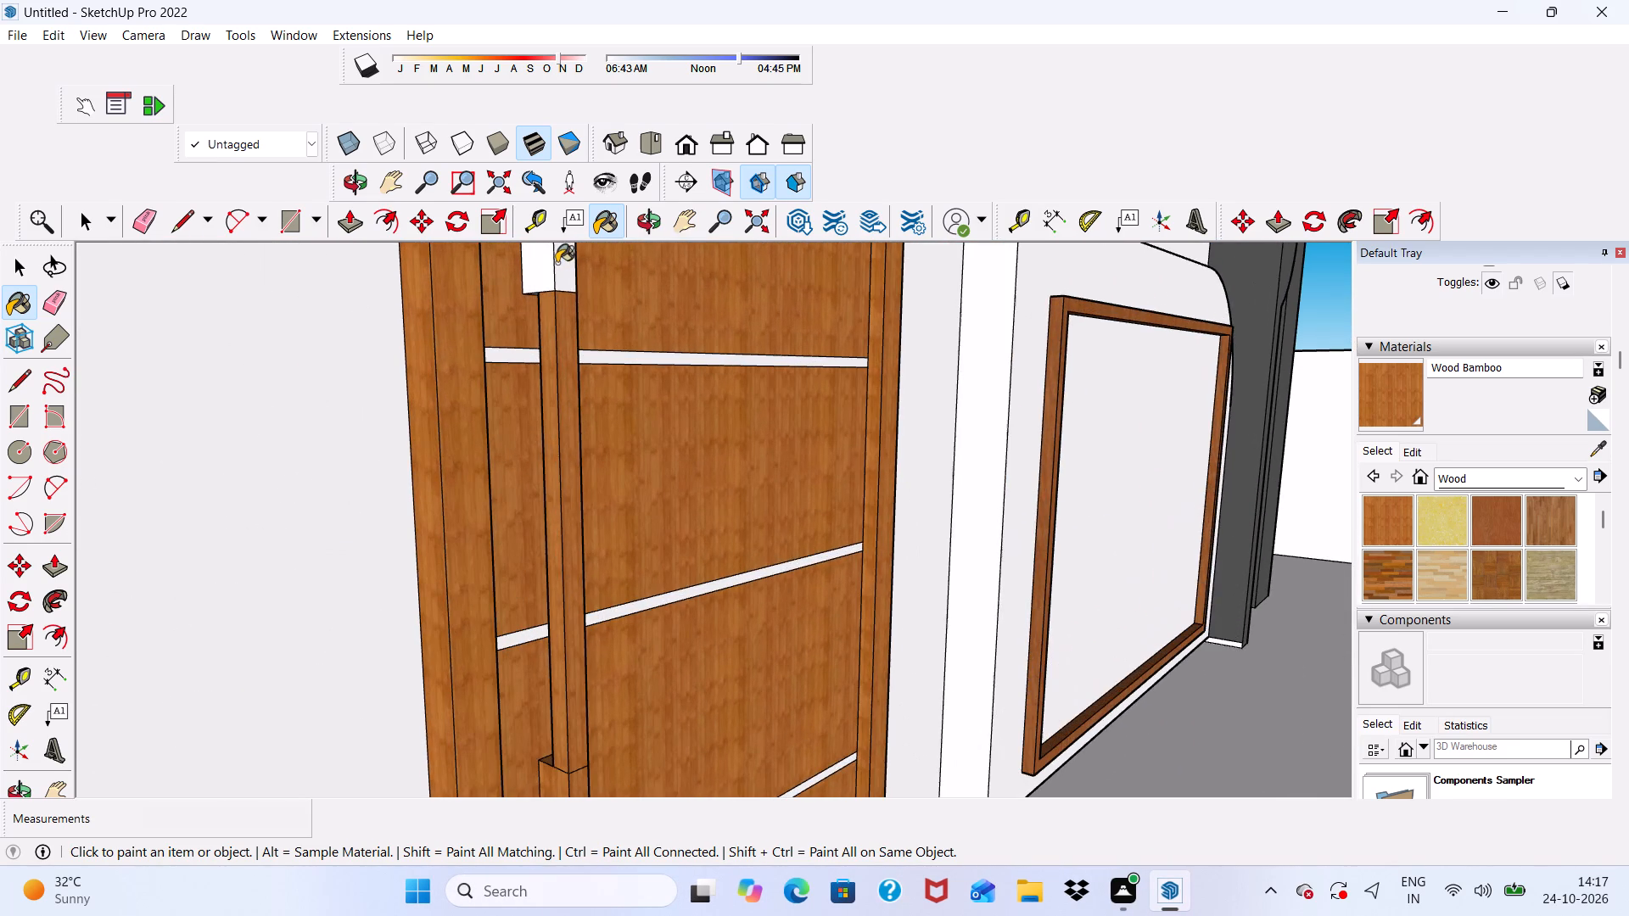
pyautogui.click(557, 263)
pyautogui.click(536, 271)
pyautogui.scroll(-2, 554, 299)
# Paint the right side face and underside of the door handle's upper block with Wood Bamboo.
pyautogui.moveTo(631, 397); pyautogui.dragTo(618, 399, button='middle')
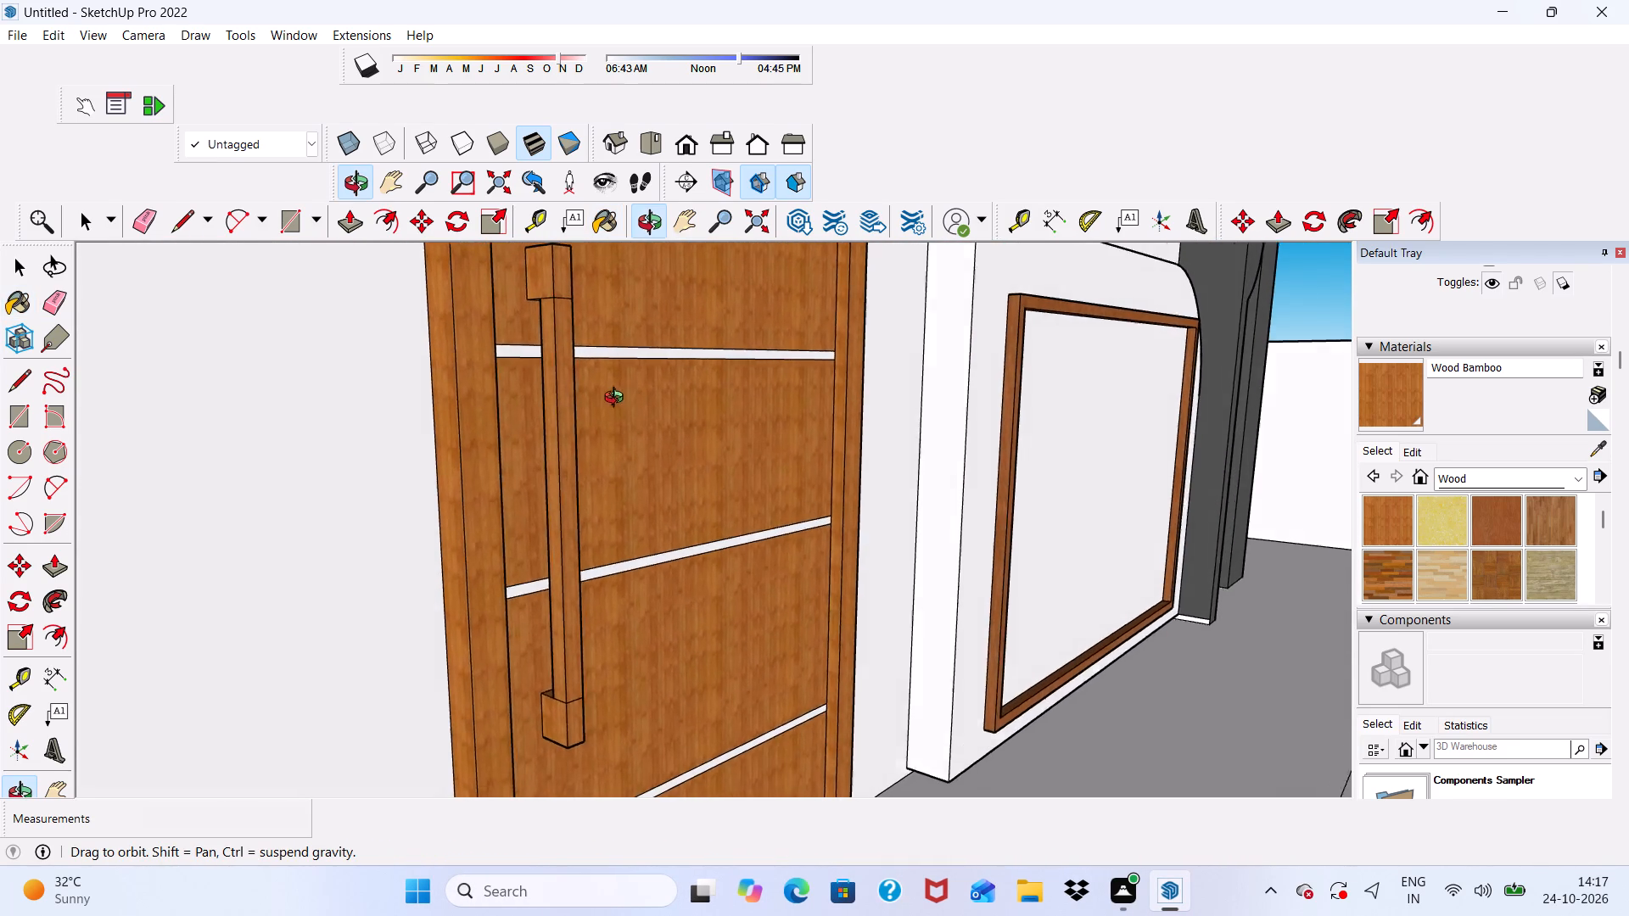
pyautogui.moveTo(618, 399); pyautogui.dragTo(69, 0, button='middle')
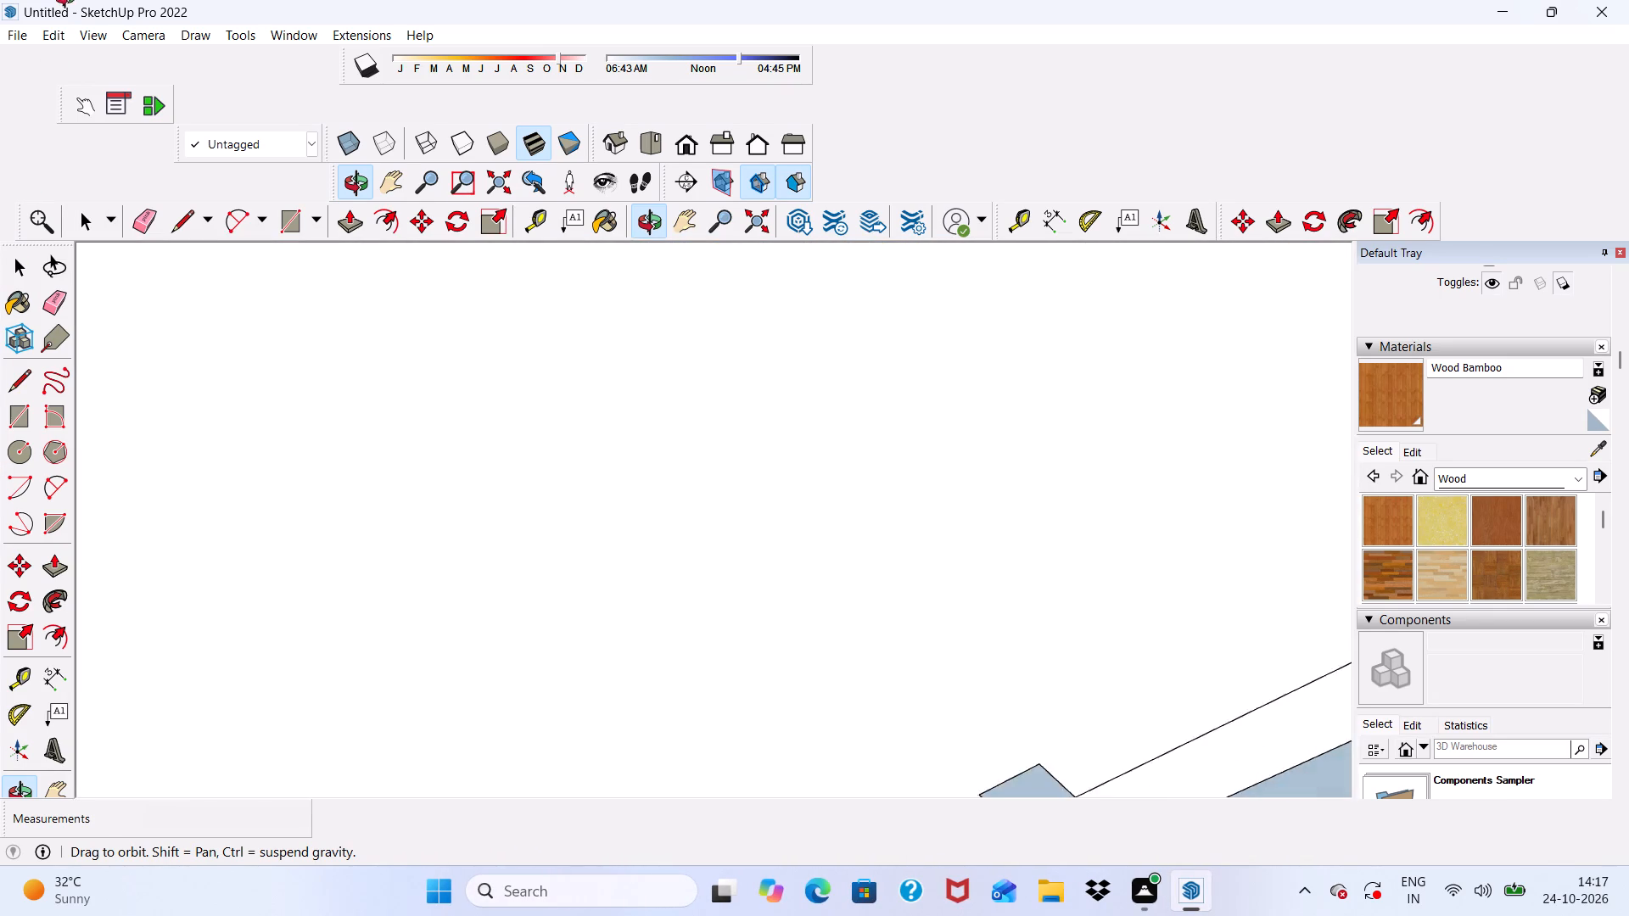
pyautogui.moveTo(69, 0); pyautogui.dragTo(288, 260, button='middle')
pyautogui.scroll(6, 504, 455)
pyautogui.scroll(3, 518, 233)
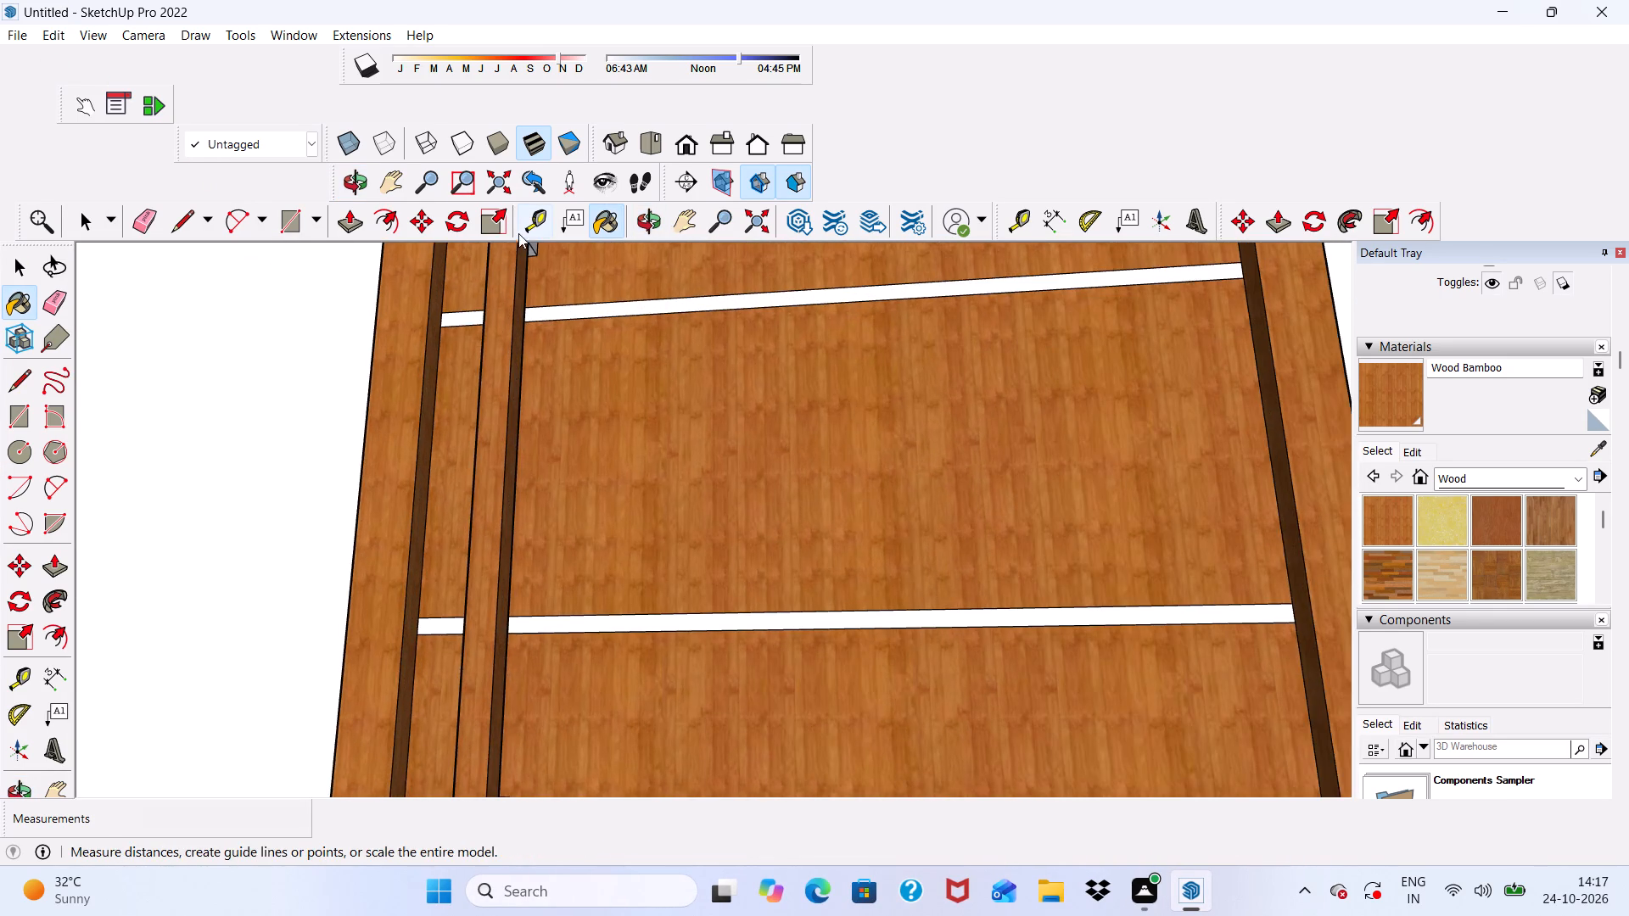
pyautogui.scroll(3, 518, 233)
pyautogui.scroll(-7, 522, 242)
pyautogui.scroll(12, 535, 246)
pyautogui.click(519, 261)
pyautogui.scroll(4, 513, 345)
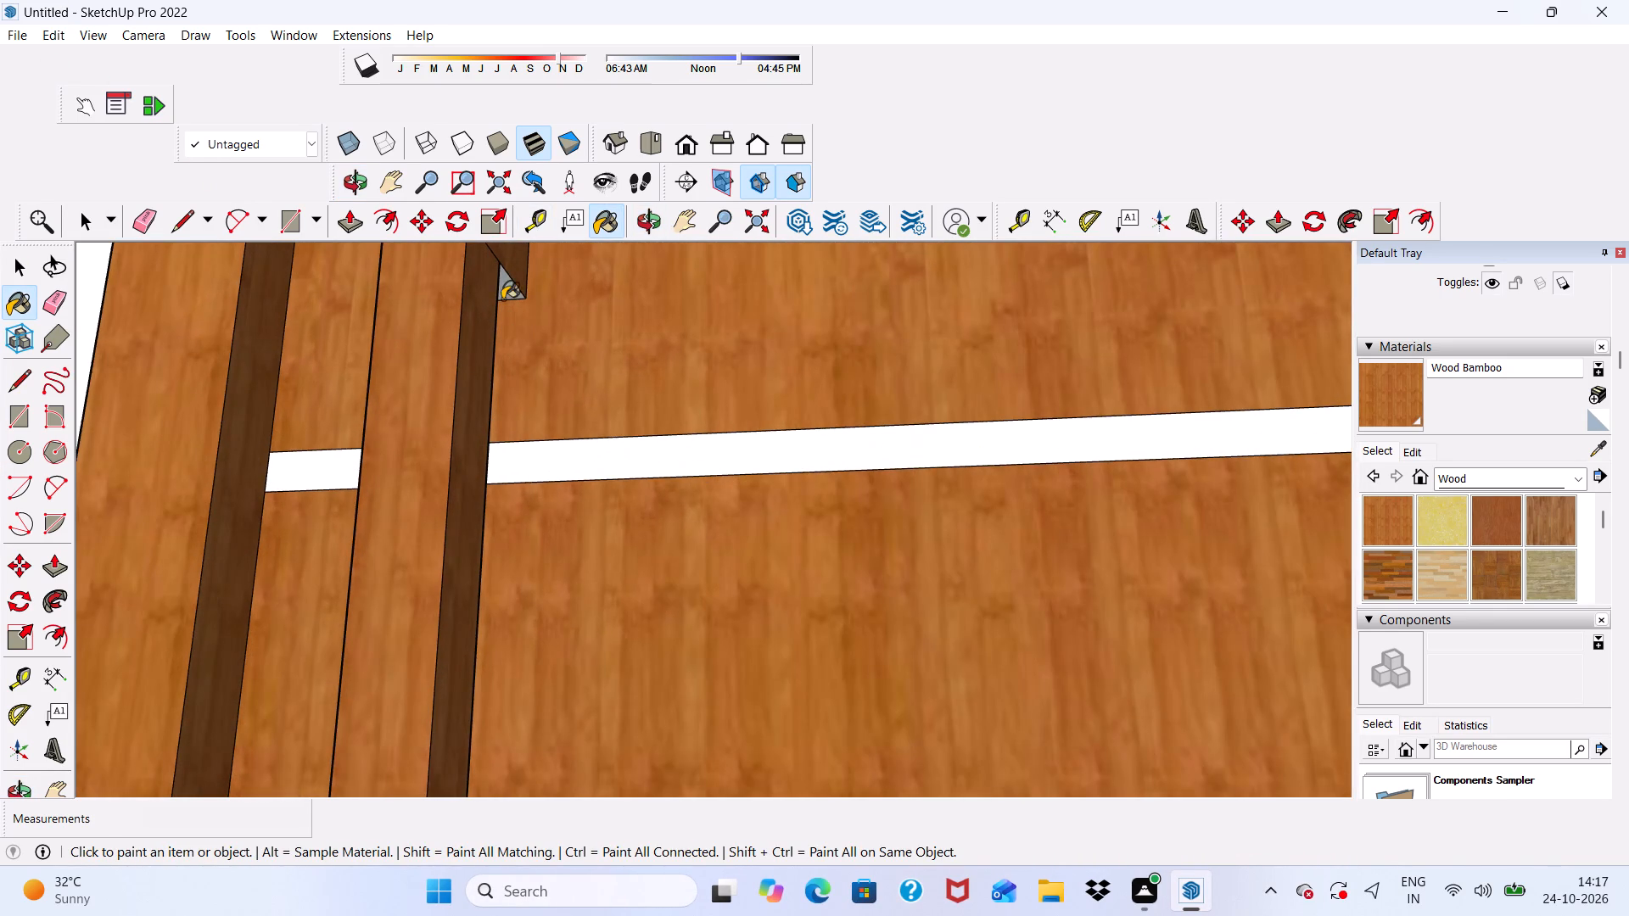
pyautogui.click(507, 281)
pyautogui.scroll(-17, 540, 353)
# Paint the underside of the door handle's lower block with Wood Bamboo and leave the Paint Bucket tool.
pyautogui.moveTo(759, 453); pyautogui.dragTo(766, 474, button='middle')
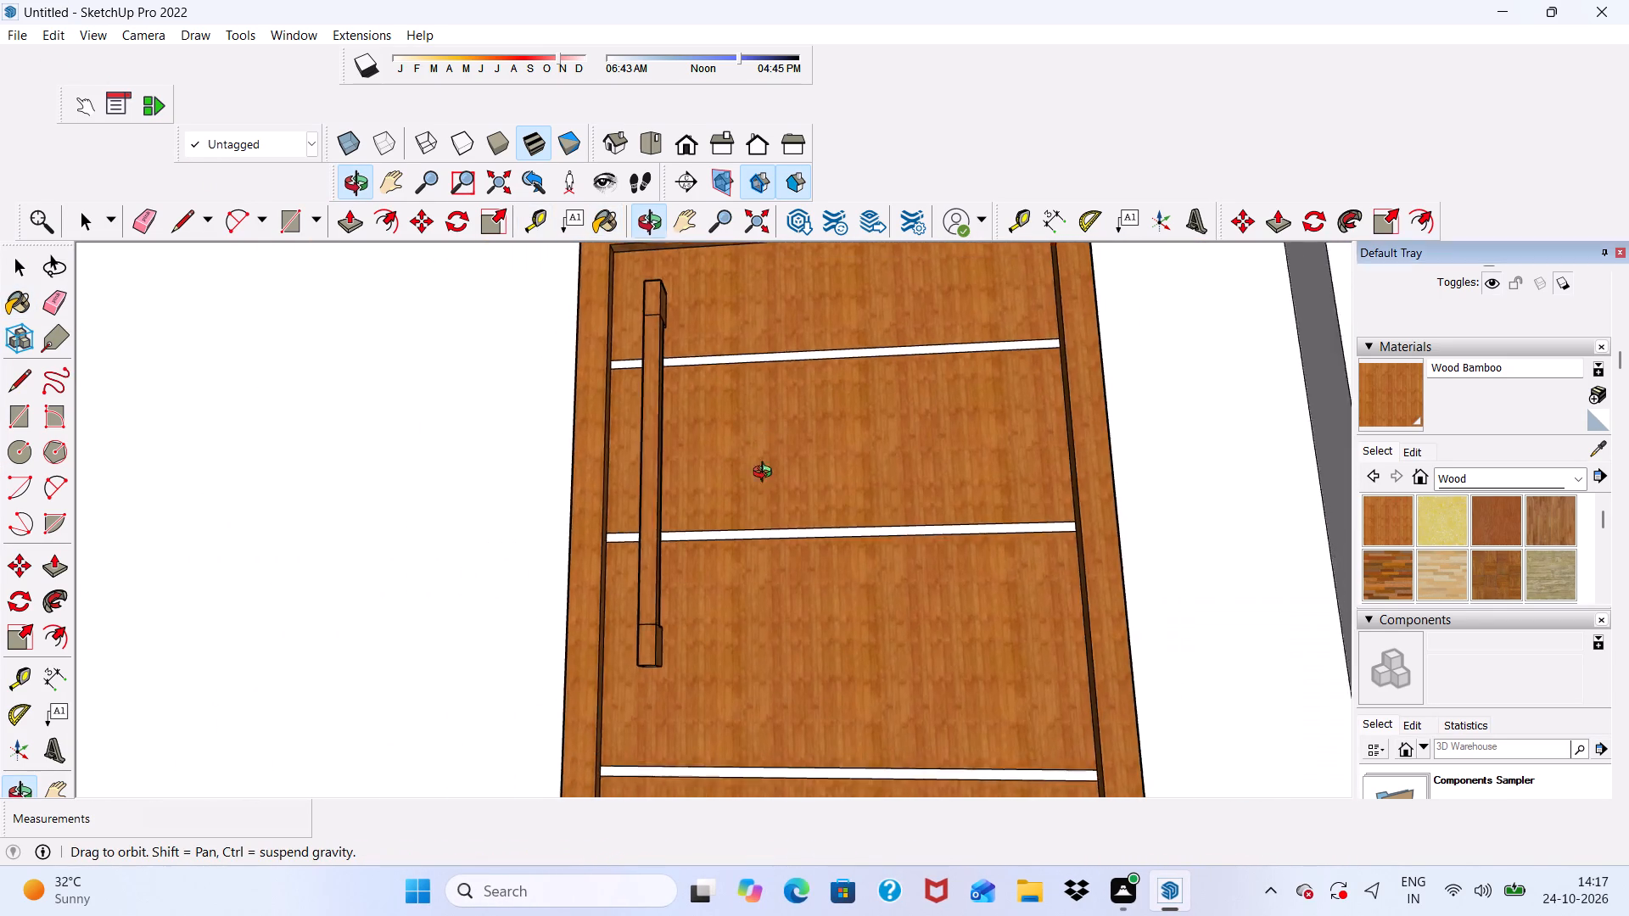
pyautogui.moveTo(766, 474); pyautogui.dragTo(743, 313, button='middle')
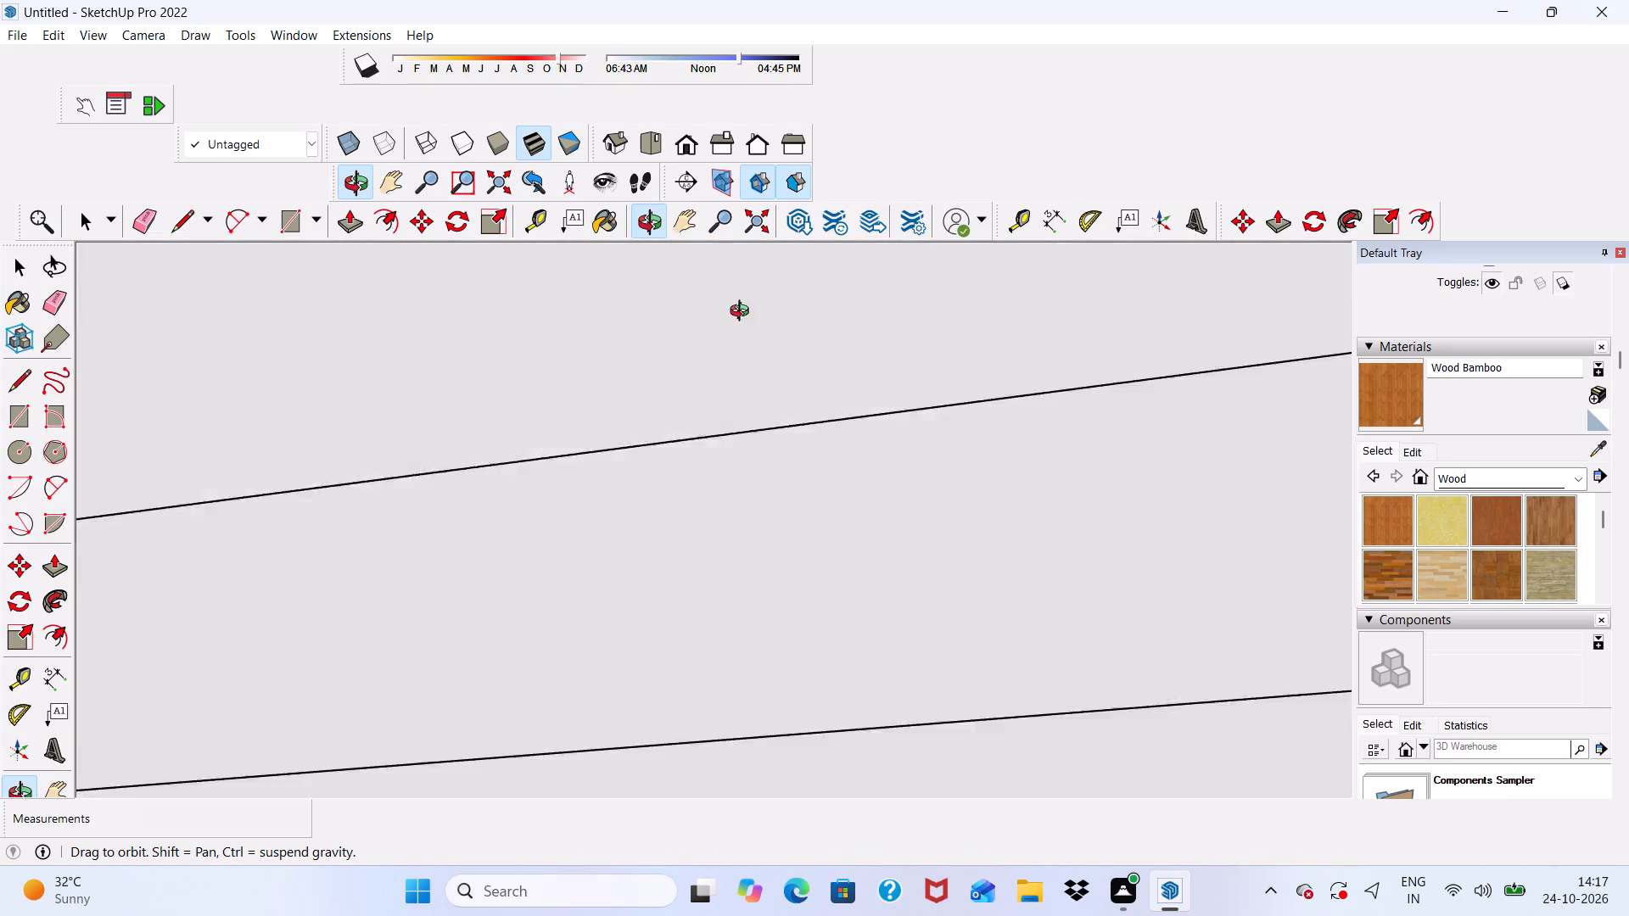
pyautogui.moveTo(743, 313); pyautogui.dragTo(776, 426, button='middle')
pyautogui.scroll(13, 621, 736)
pyautogui.click(688, 593)
pyautogui.scroll(-9, 688, 593)
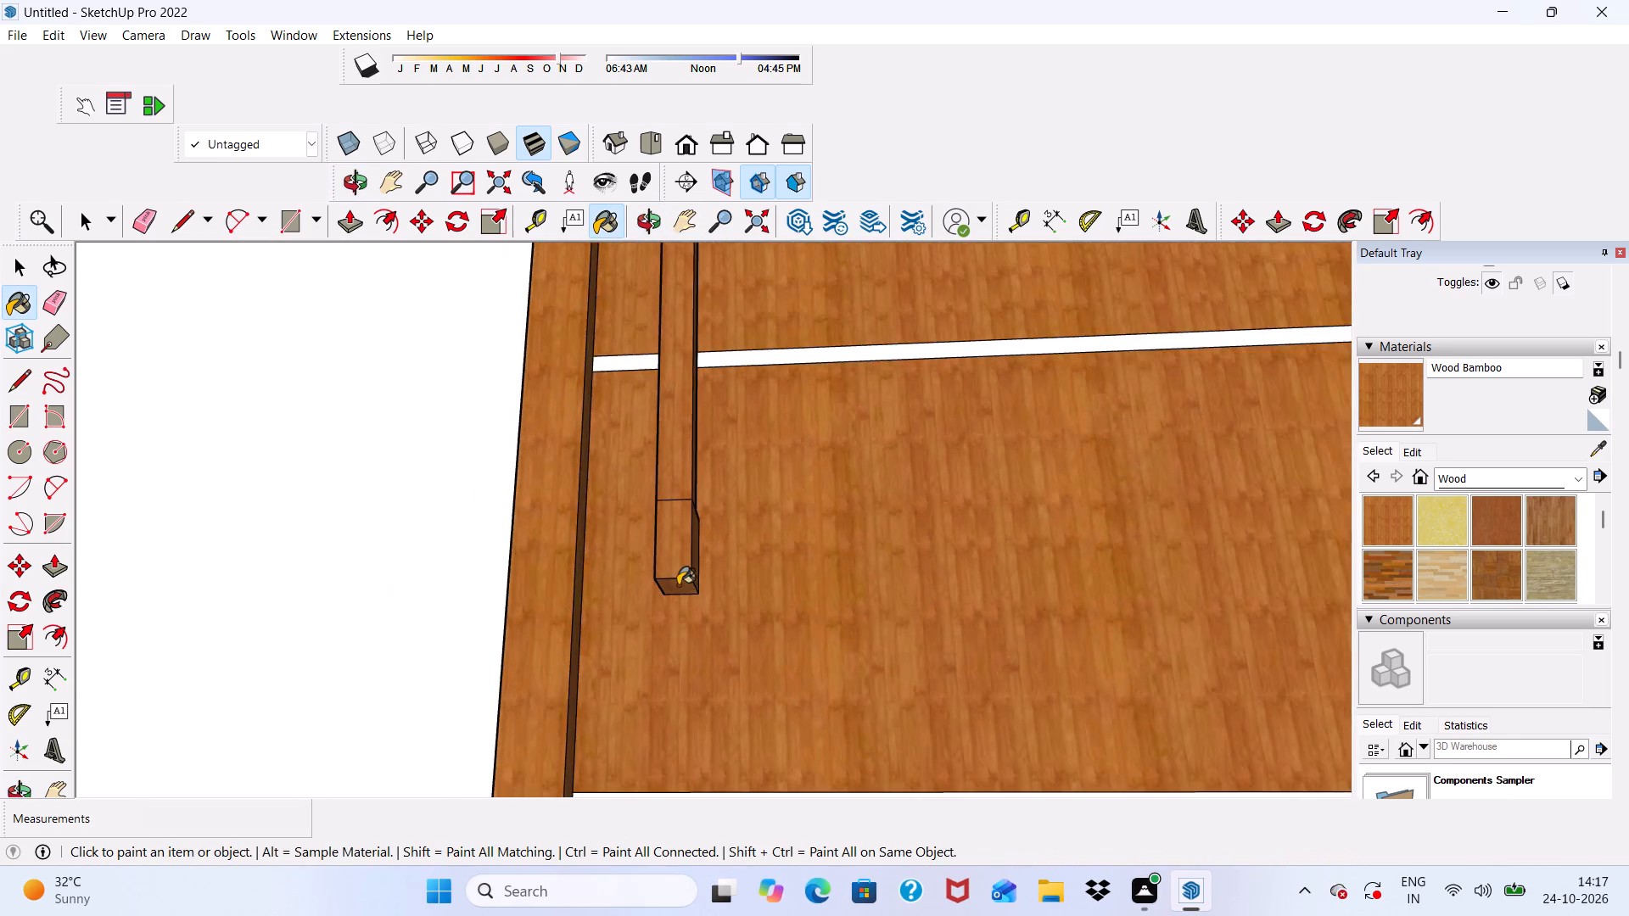
pyautogui.scroll(-7, 678, 585)
pyautogui.scroll(2, 675, 584)
pyautogui.scroll(-16, 619, 578)
pyautogui.scroll(1, 760, 415)
pyautogui.press('space')
pyautogui.scroll(1, 798, 437)
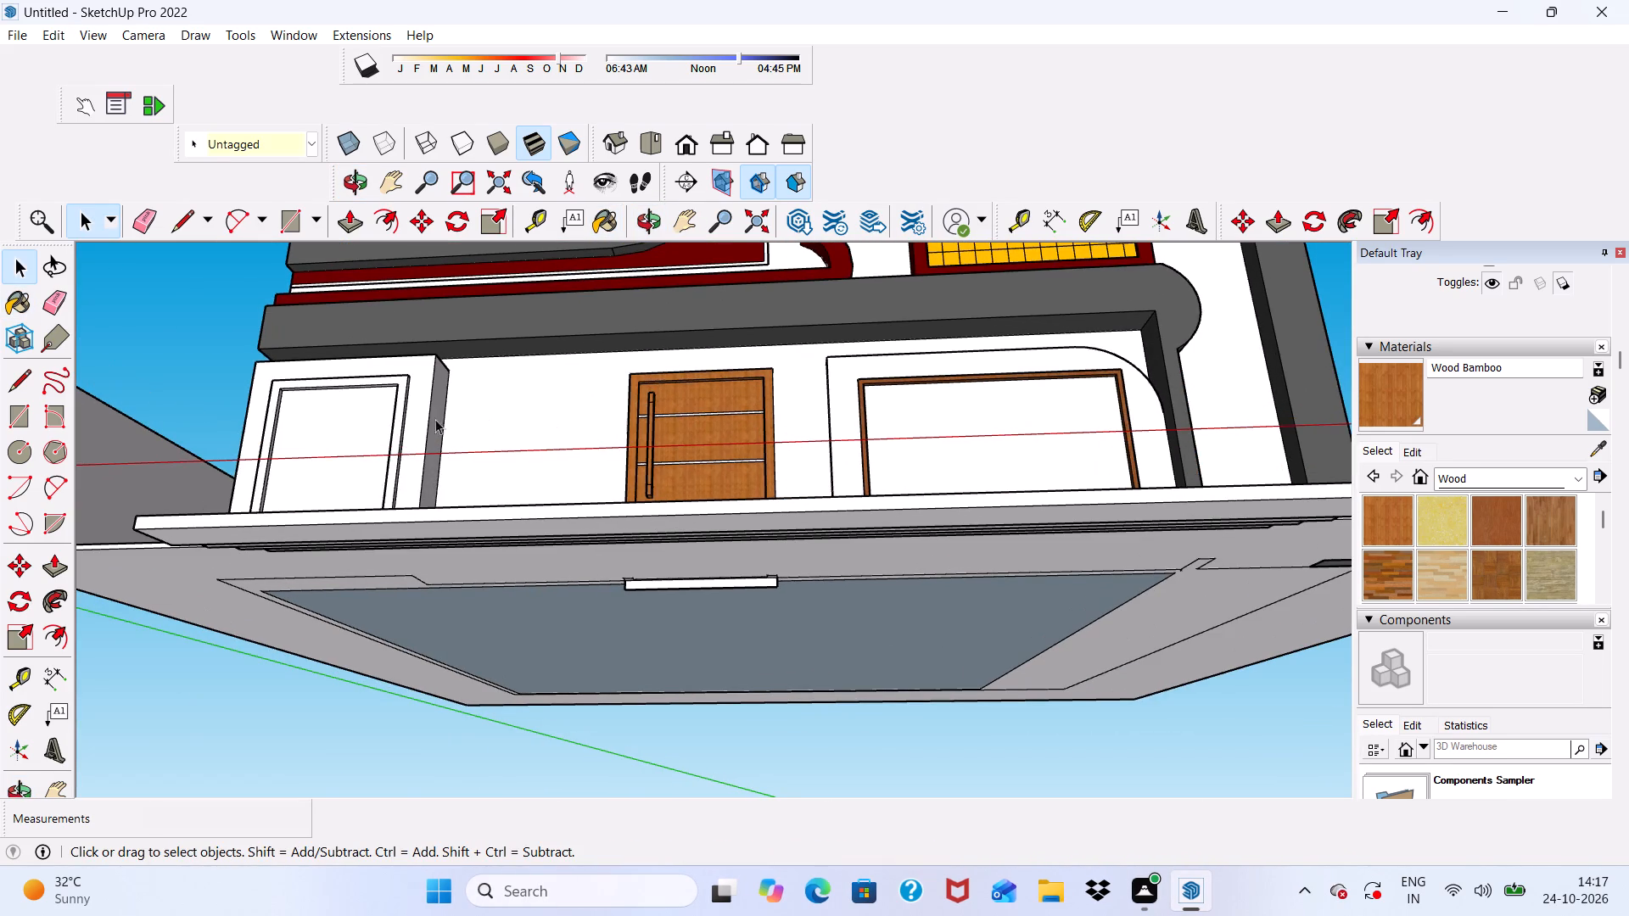
# Paint the front face of the window frame on the ground-floor block left of the door with Wood Veneer 01.
pyautogui.scroll(-1, 1466, 531)
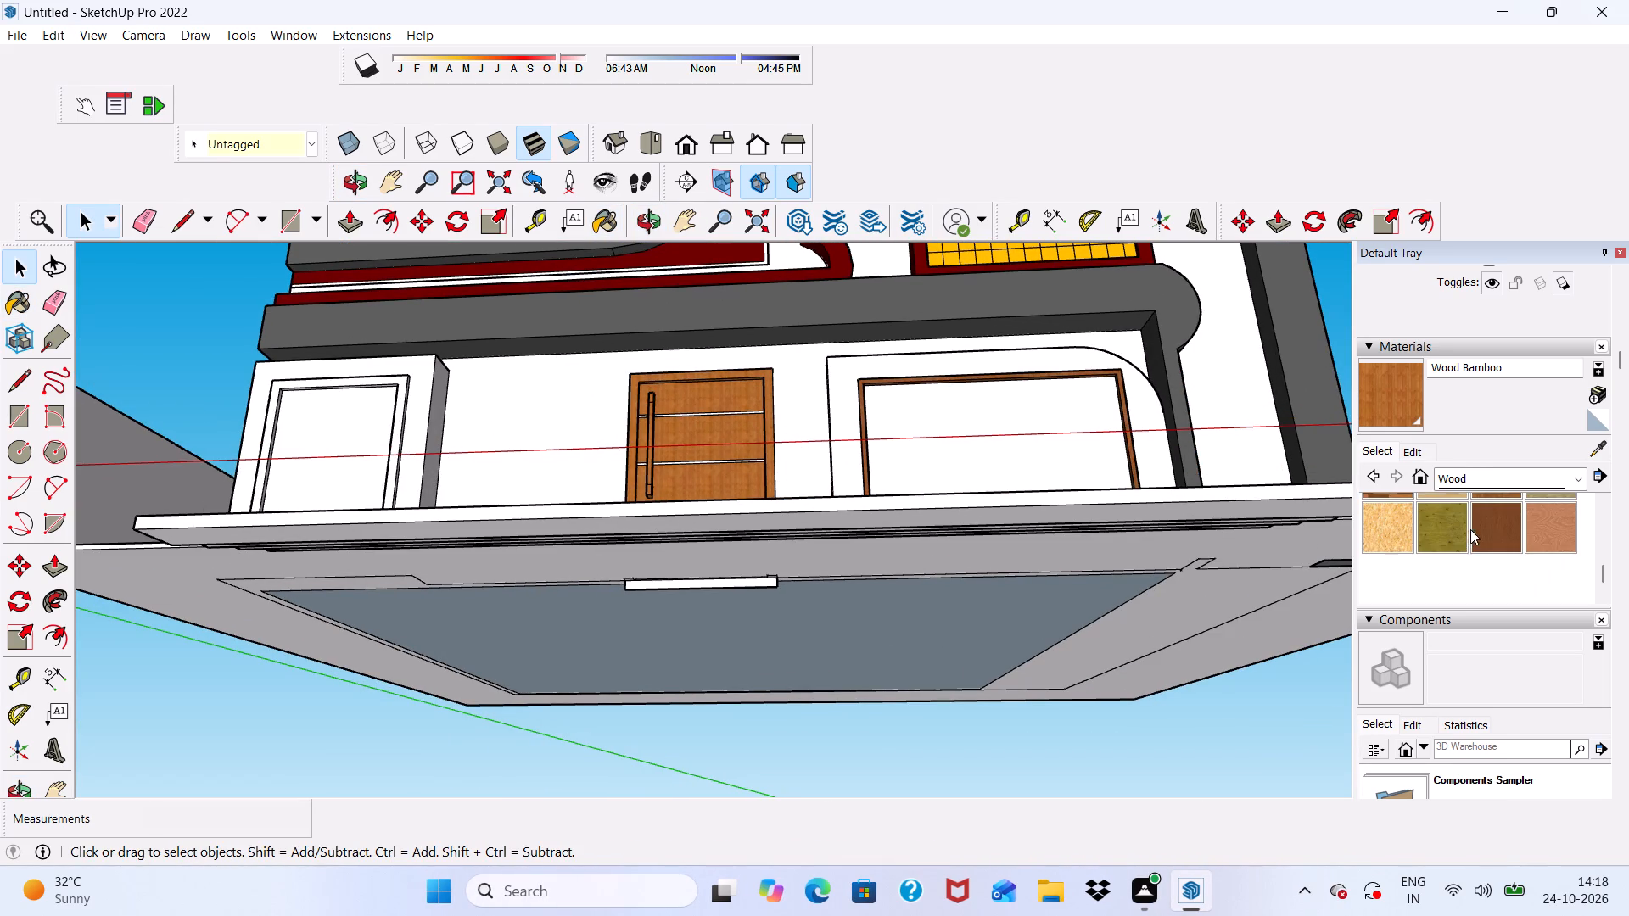
pyautogui.click(1492, 526)
pyautogui.scroll(-5, 843, 433)
pyautogui.scroll(8, 456, 479)
pyautogui.scroll(5, 607, 282)
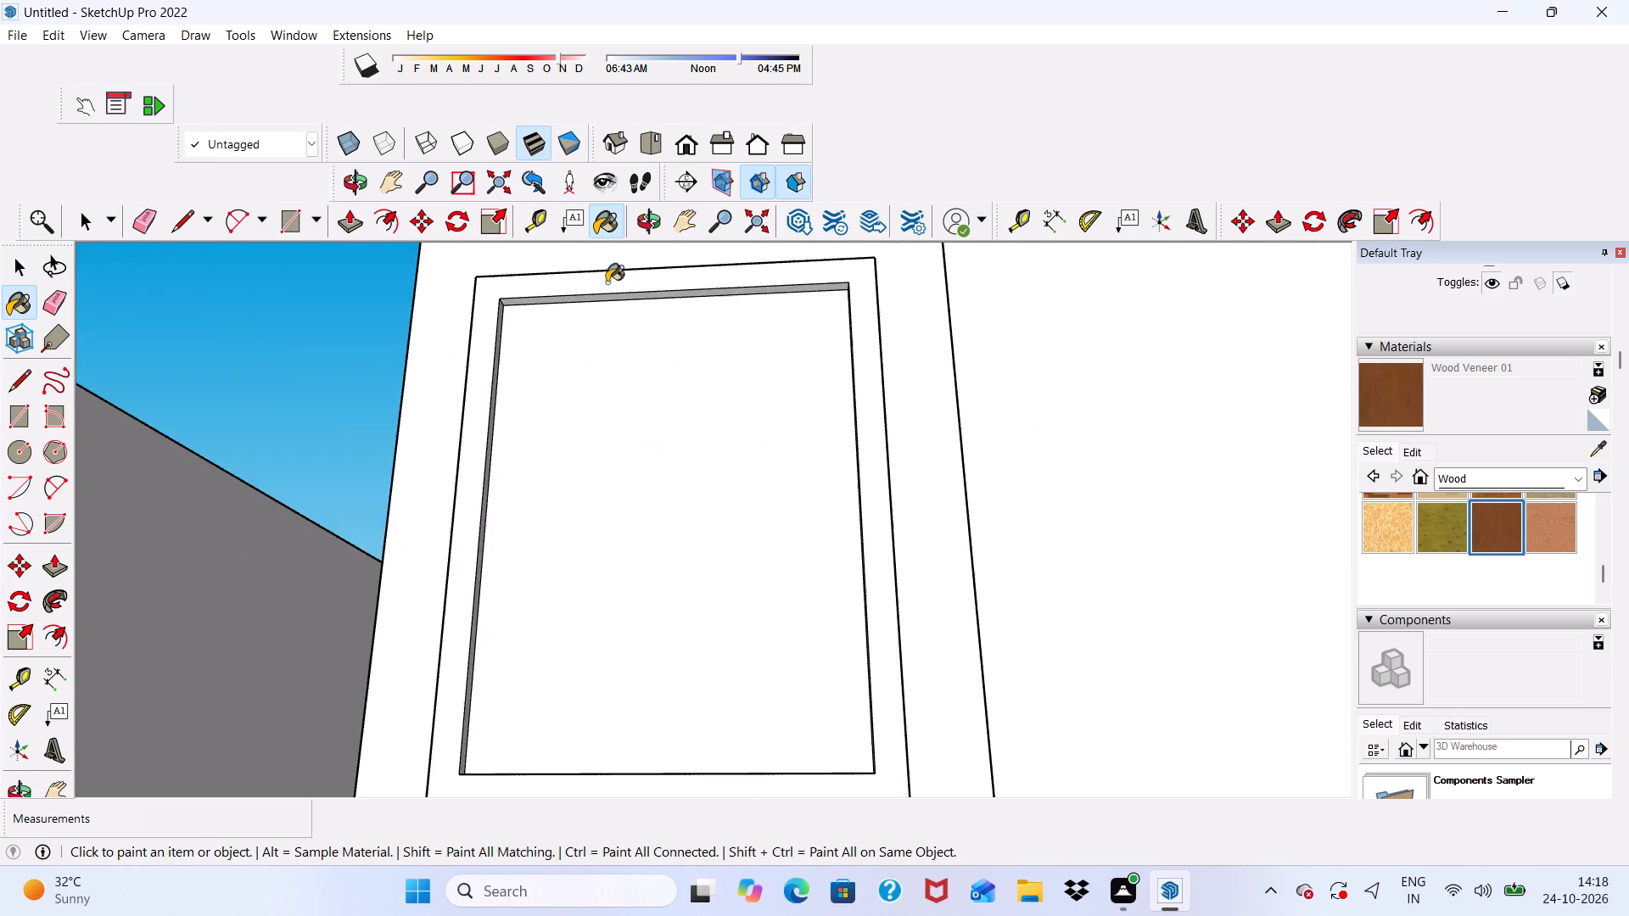
pyautogui.scroll(1, 607, 282)
pyautogui.scroll(-2, 607, 282)
pyautogui.moveTo(607, 299); pyautogui.dragTo(592, 591, button='middle')
pyautogui.scroll(1, 553, 476)
pyautogui.scroll(-6, 518, 427)
pyautogui.scroll(6, 725, 320)
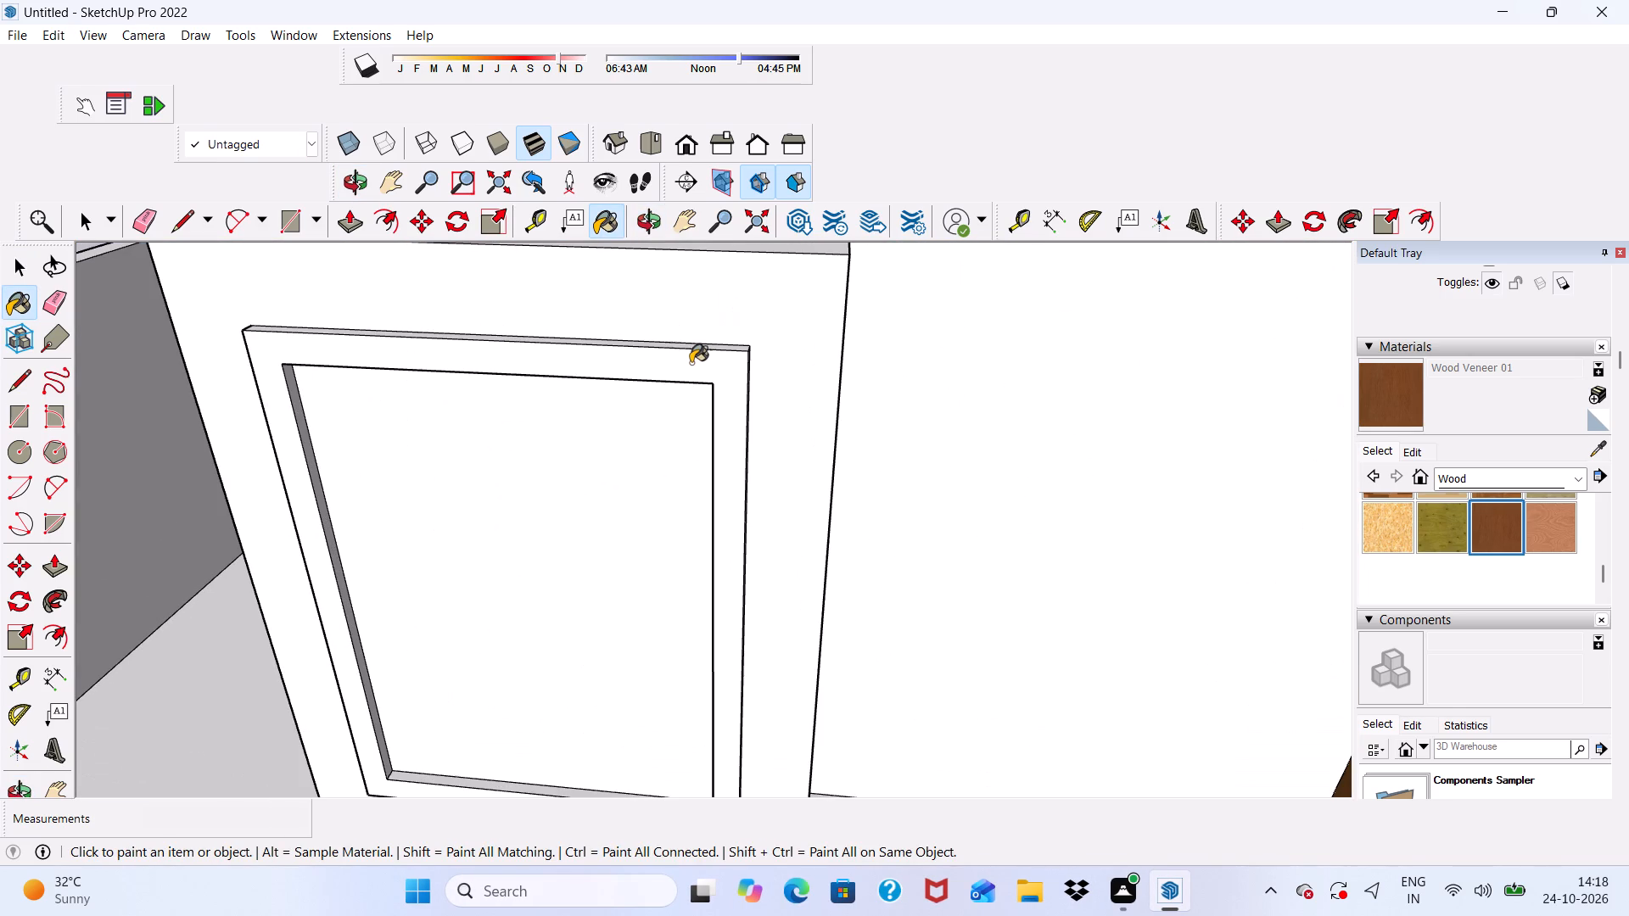
pyautogui.click(691, 364)
# Paint the outer right side face and the top face of the same ground-floor window frame with Wood Veneer 01.
pyautogui.moveTo(760, 397); pyautogui.dragTo(639, 355, button='middle')
pyautogui.scroll(2, 705, 337)
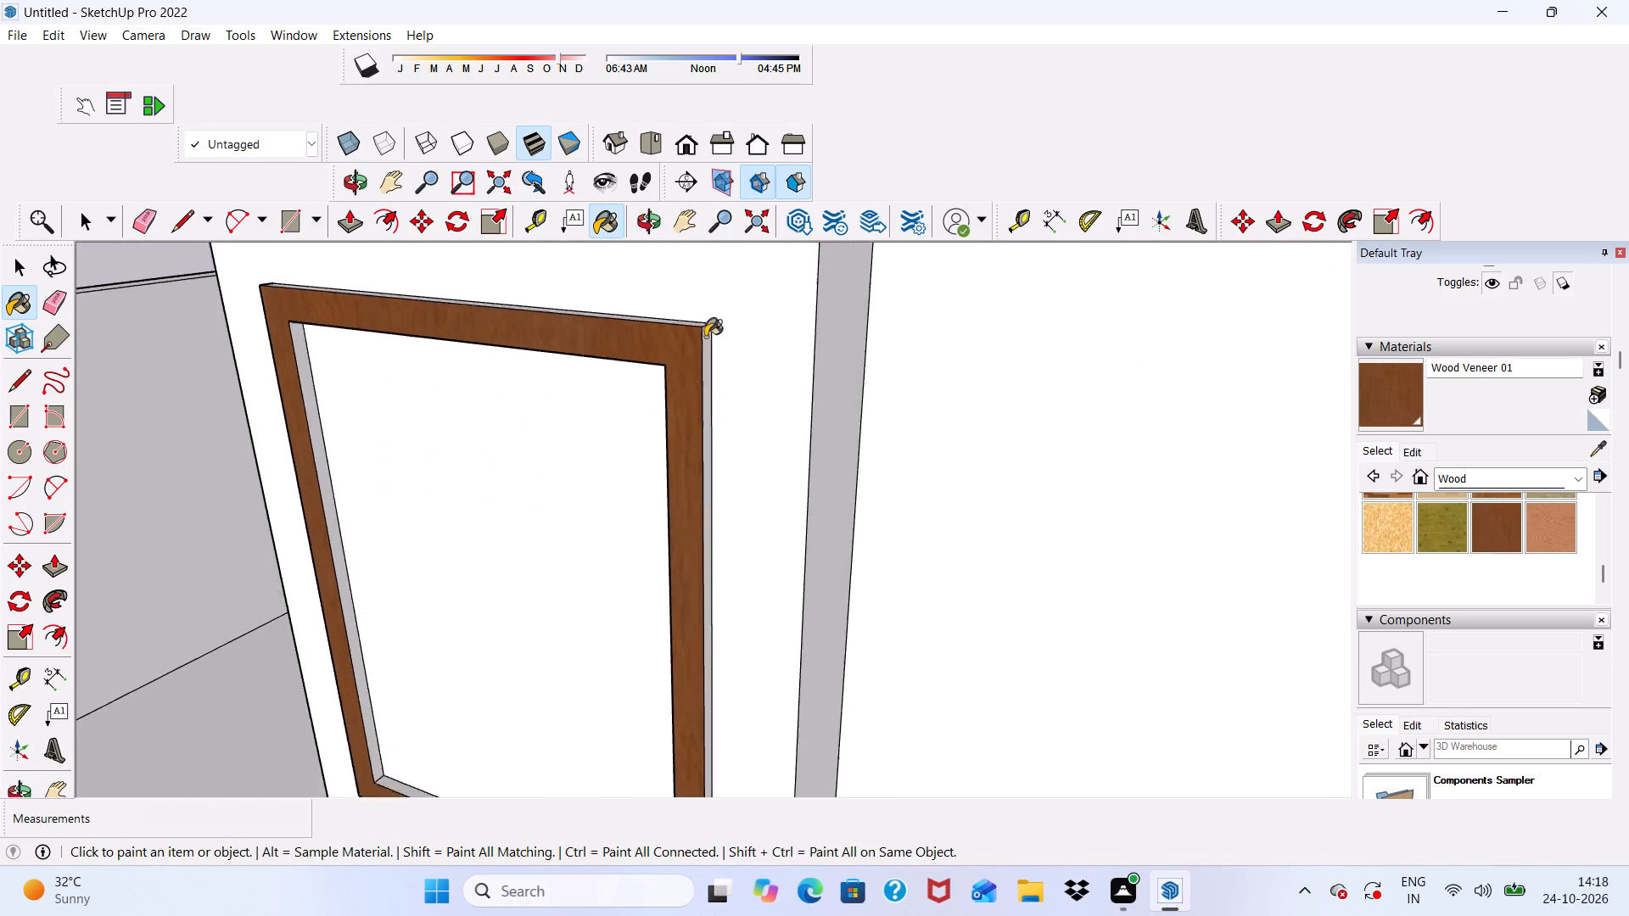
pyautogui.scroll(11, 705, 337)
pyautogui.click(705, 337)
pyautogui.scroll(11, 618, 250)
pyautogui.click(619, 358)
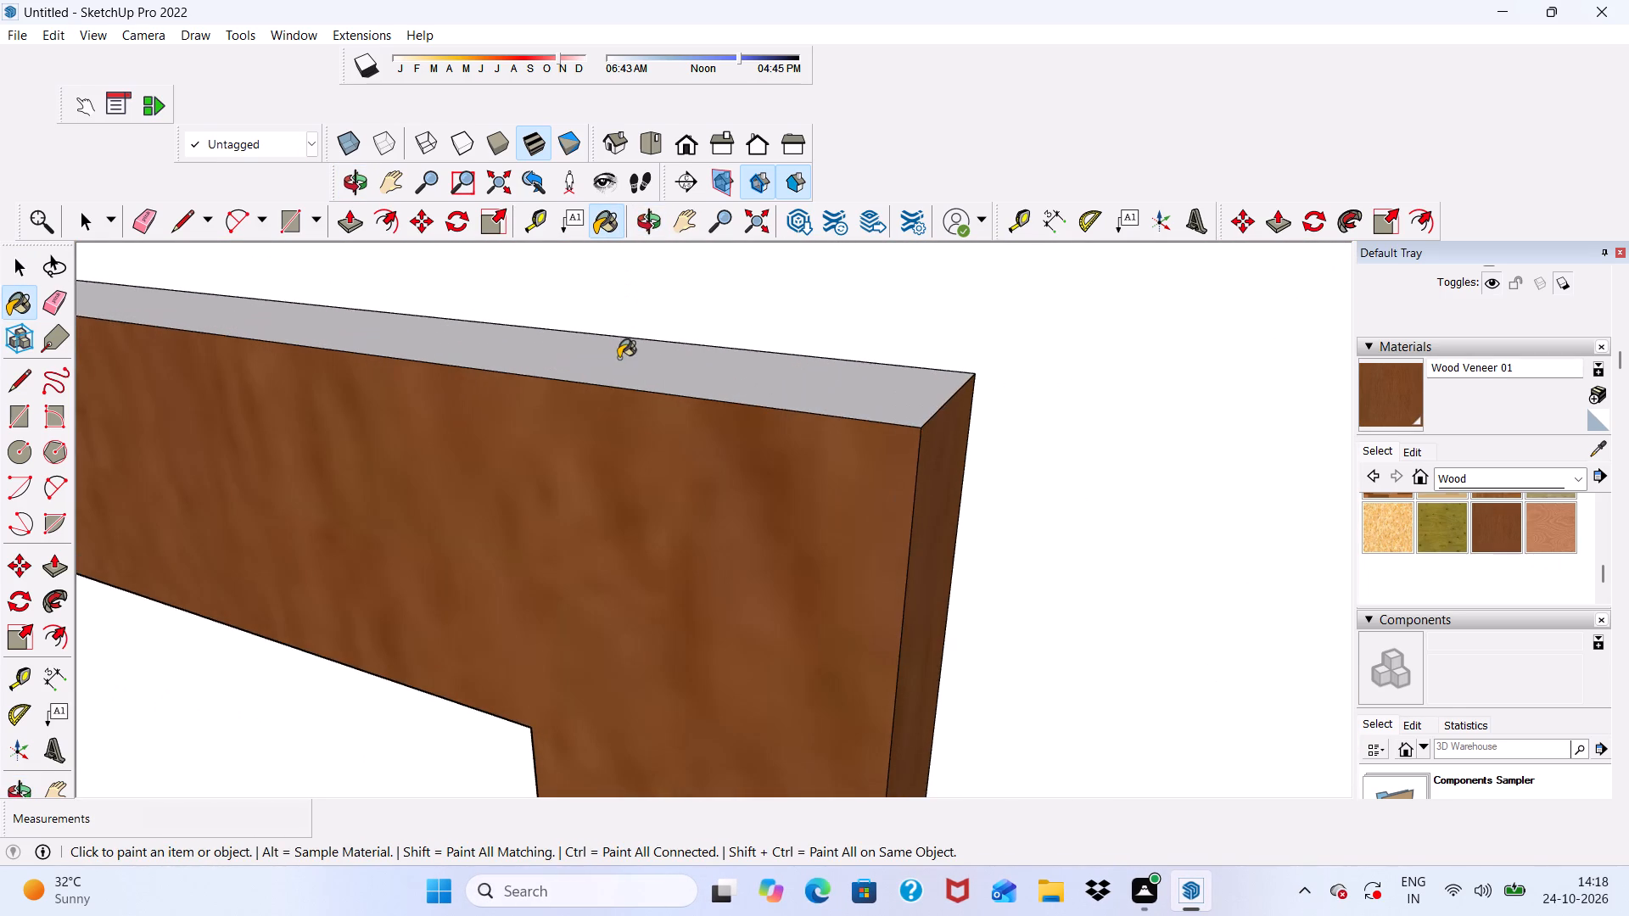
# Paint the frame's inner left, outer left and inner right side faces with Wood Veneer 01.
pyautogui.scroll(-20, 625, 331)
pyautogui.scroll(-5, 625, 331)
pyautogui.scroll(11, 523, 399)
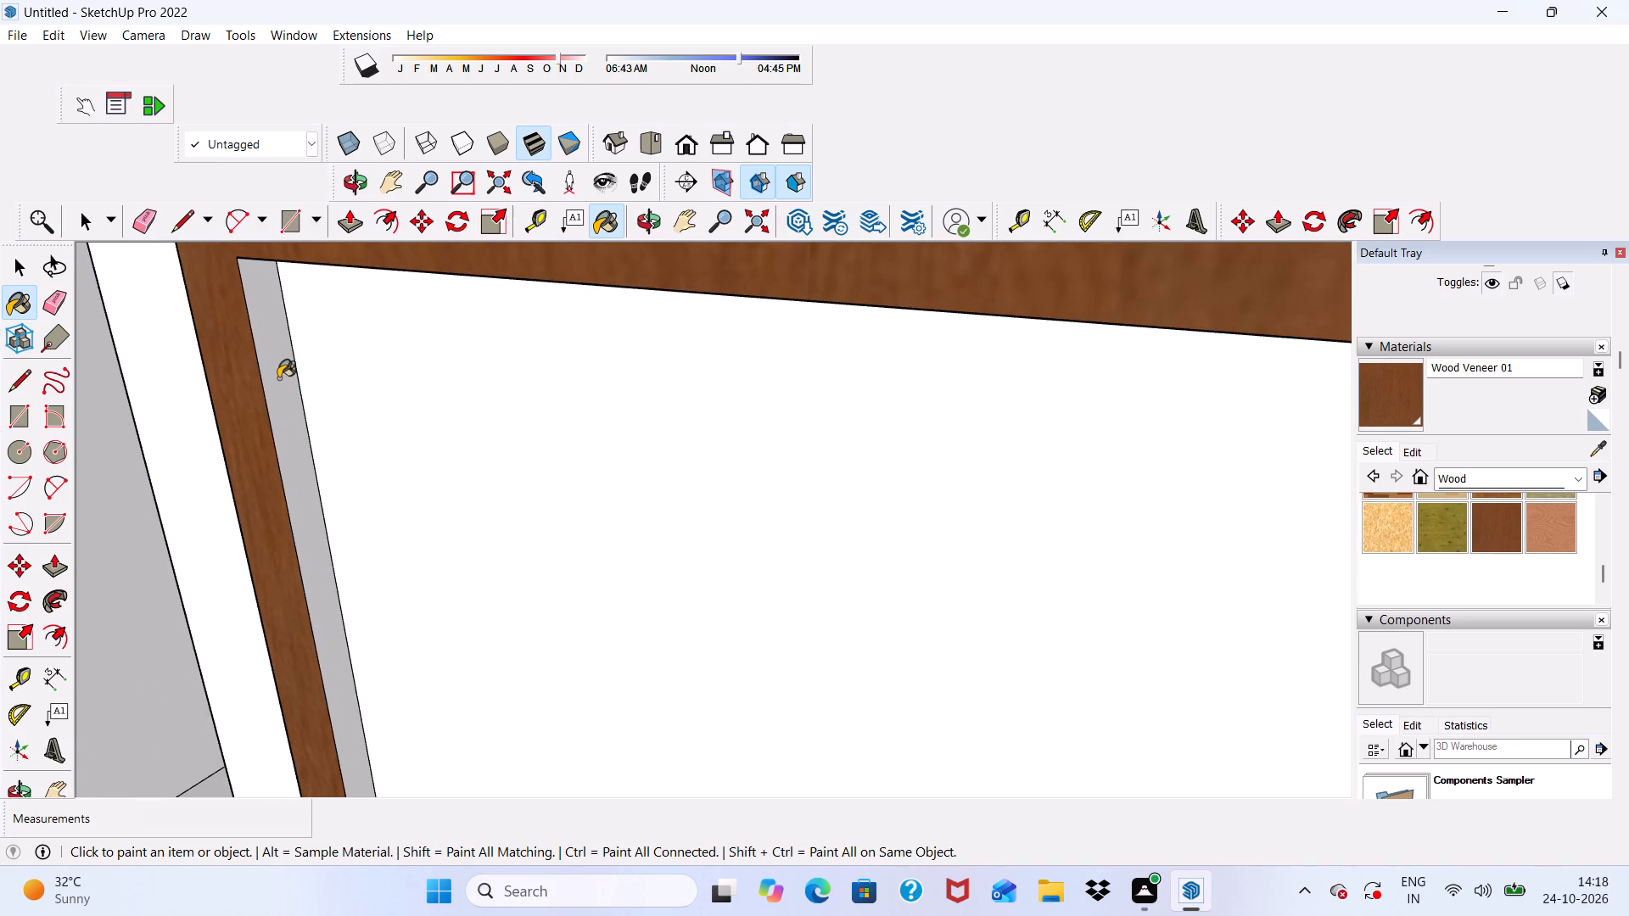
pyautogui.click(283, 378)
pyautogui.scroll(-8, 405, 396)
pyautogui.moveTo(453, 414); pyautogui.dragTo(1003, 360, button='middle')
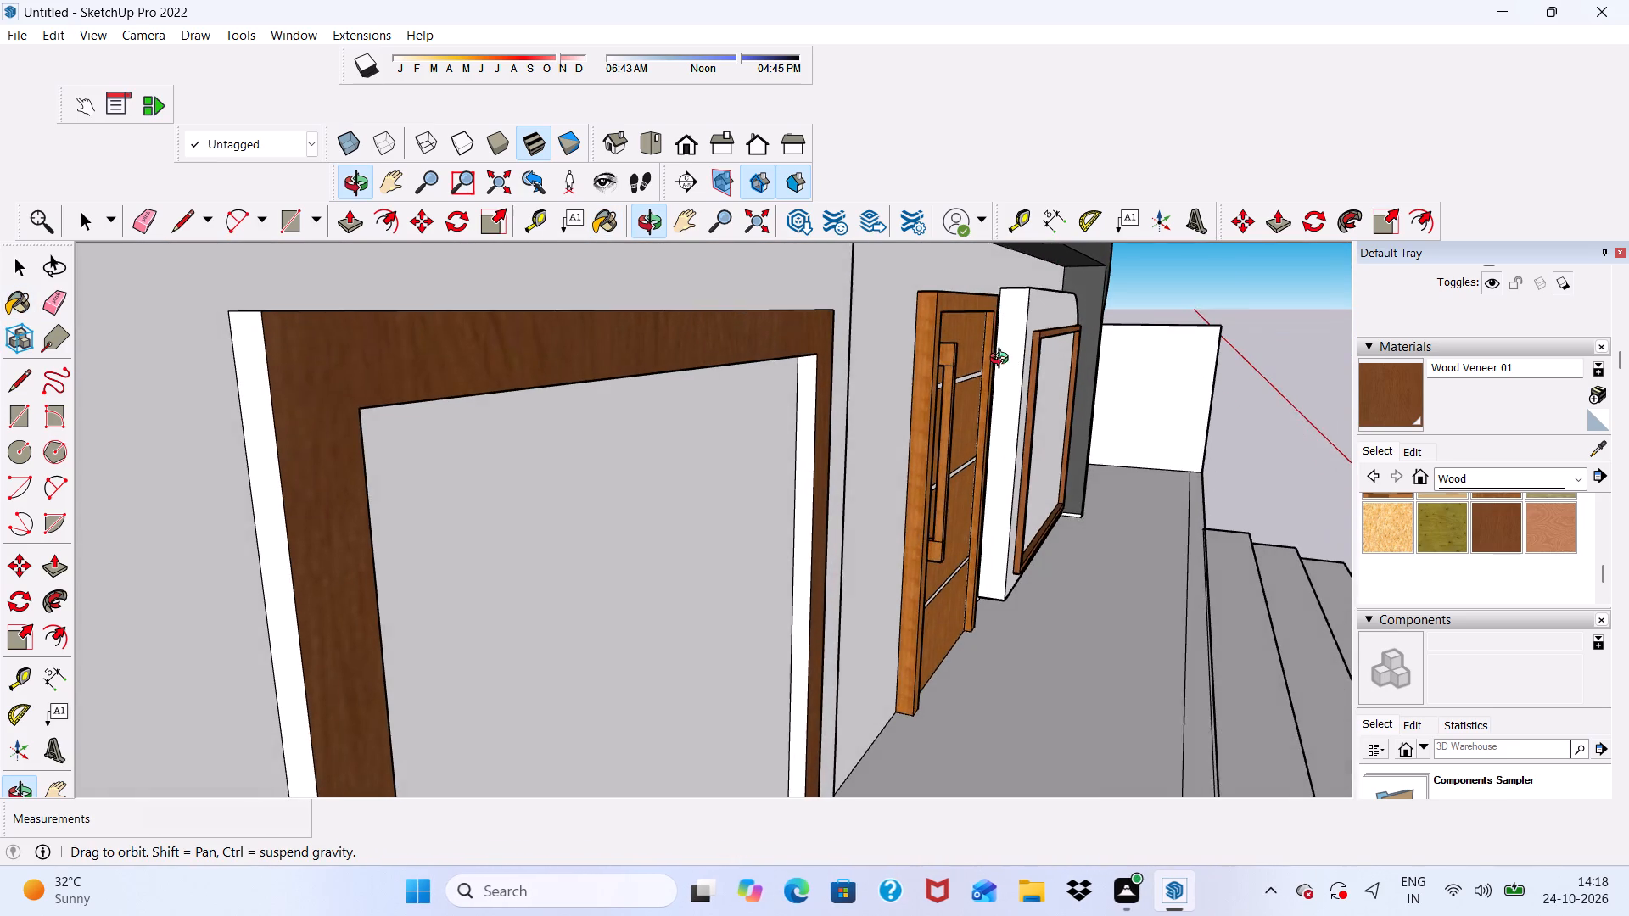
pyautogui.moveTo(1003, 360); pyautogui.dragTo(1001, 360, button='middle')
pyautogui.scroll(1, 188, 426)
pyautogui.click(252, 426)
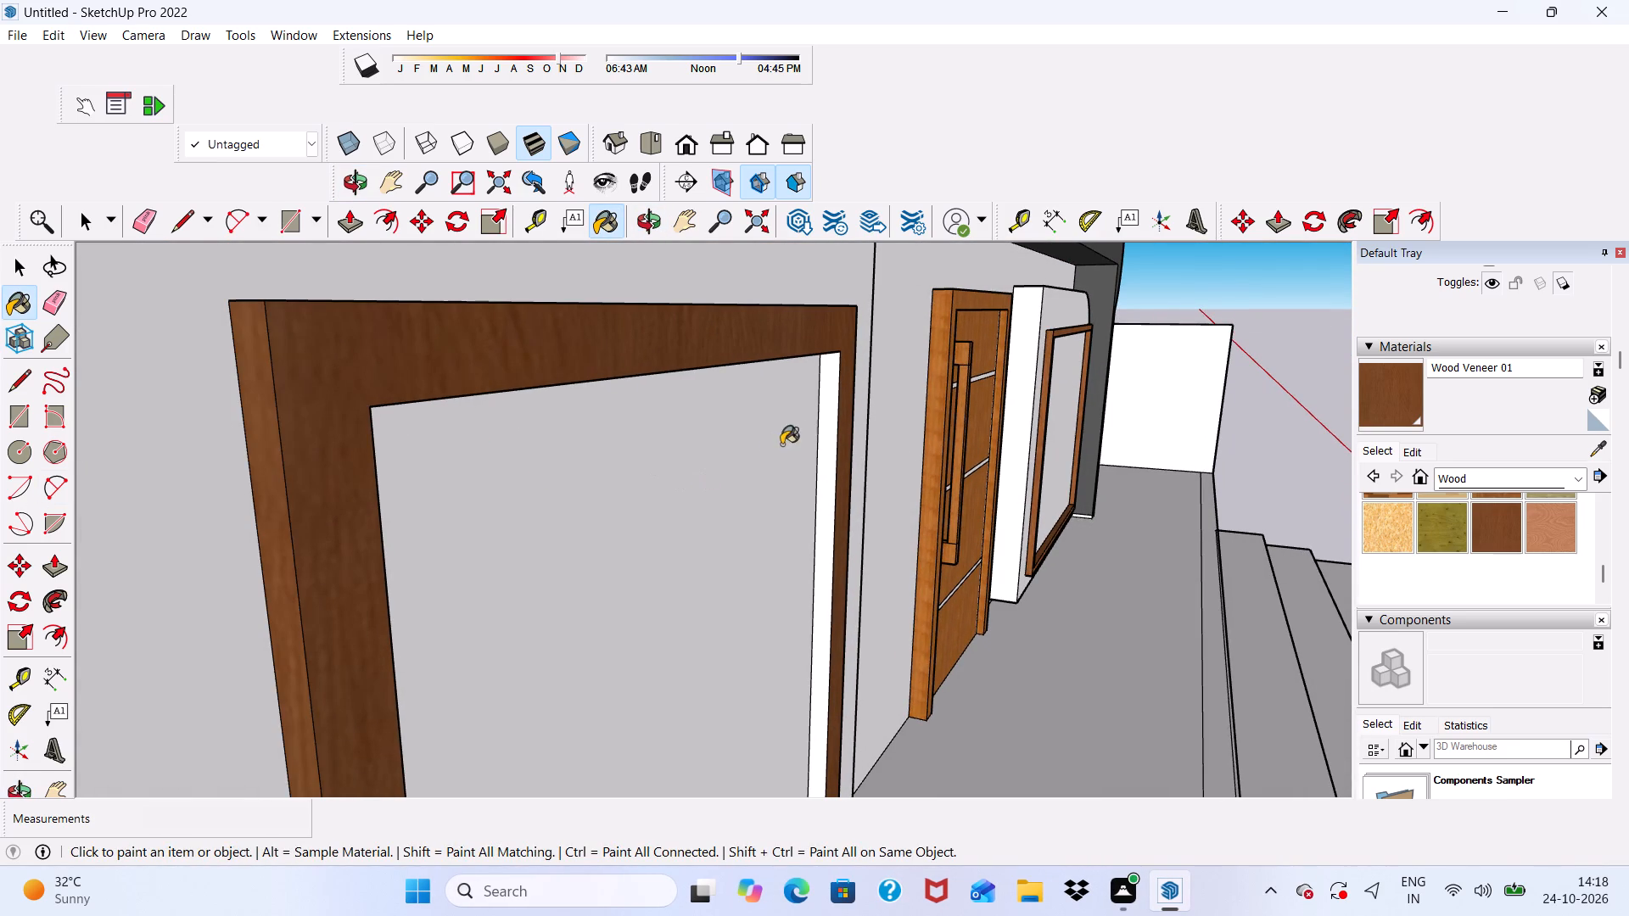
pyautogui.click(829, 406)
# Paint the inner bottom ledge of the left ground-floor window frame with Wood Veneer 01 and leave the Paint Bucket tool.
pyautogui.scroll(-20, 547, 355)
pyautogui.scroll(-1, 547, 355)
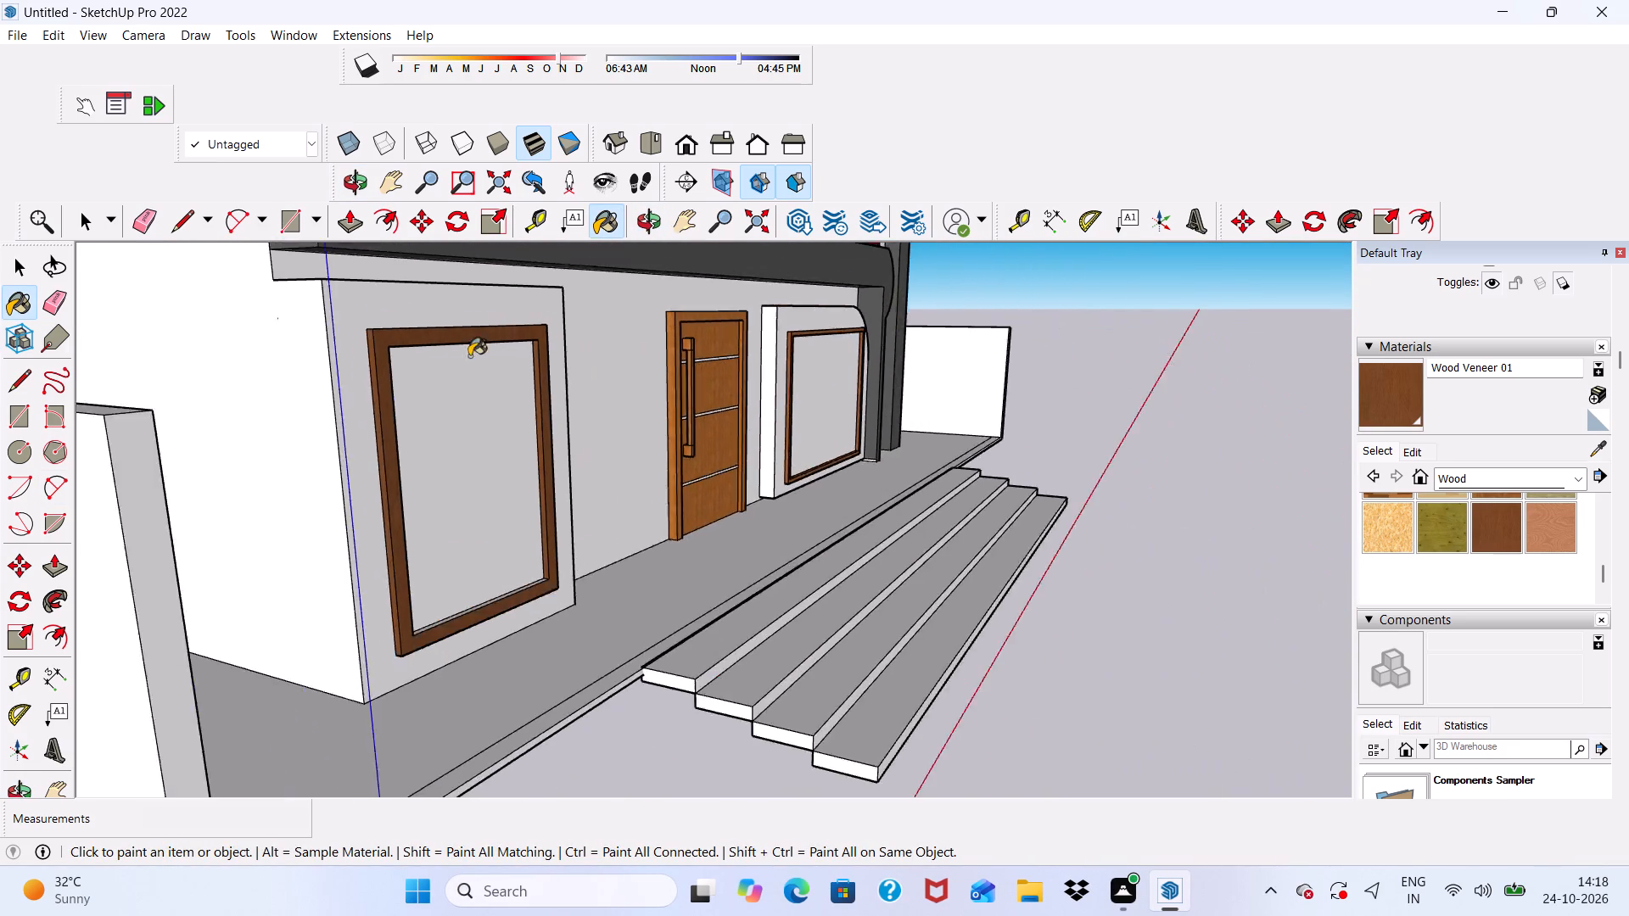
pyautogui.scroll(-2, 469, 356)
pyautogui.moveTo(493, 472); pyautogui.dragTo(322, 677, button='middle')
pyautogui.scroll(14, 330, 653)
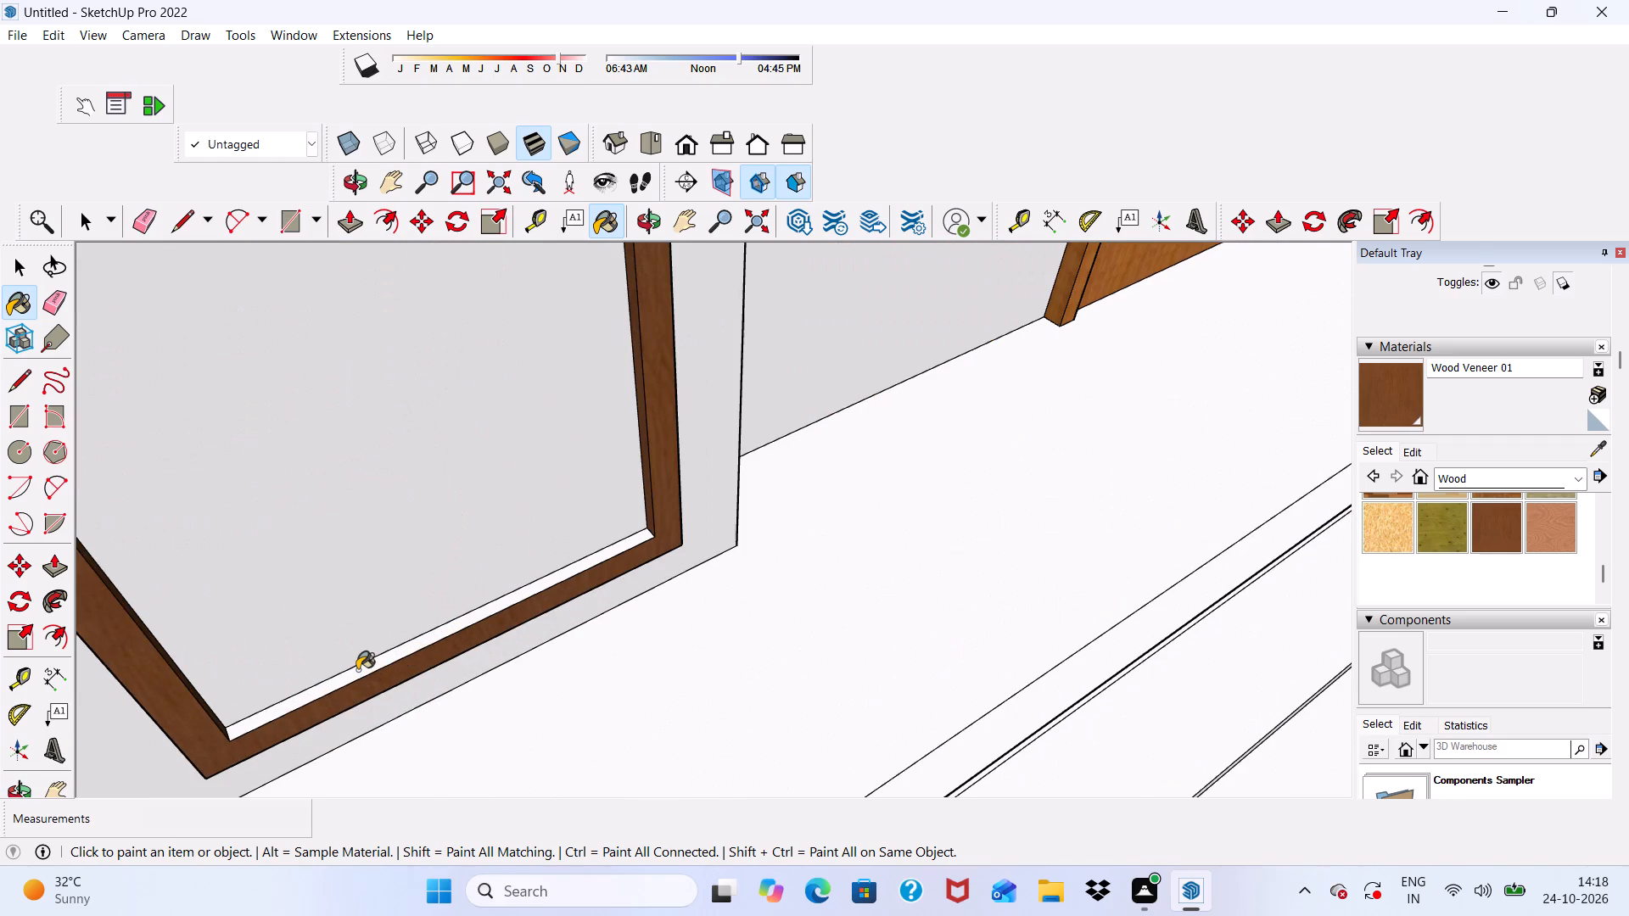
pyautogui.click(360, 658)
pyautogui.hotkey('ctrl', 'z')
pyautogui.scroll(6, 368, 681)
pyautogui.click(369, 658)
pyautogui.scroll(-19, 325, 660)
pyautogui.moveTo(522, 540); pyautogui.dragTo(316, 269, button='middle')
pyautogui.scroll(-1, 522, 540)
pyautogui.press('space')
# Examine the ground-floor door and windows, and the whole facade, for surfaces that are still unpainted.
pyautogui.scroll(1, 315, 270)
pyautogui.scroll(-4, 315, 270)
pyautogui.scroll(5, 974, 402)
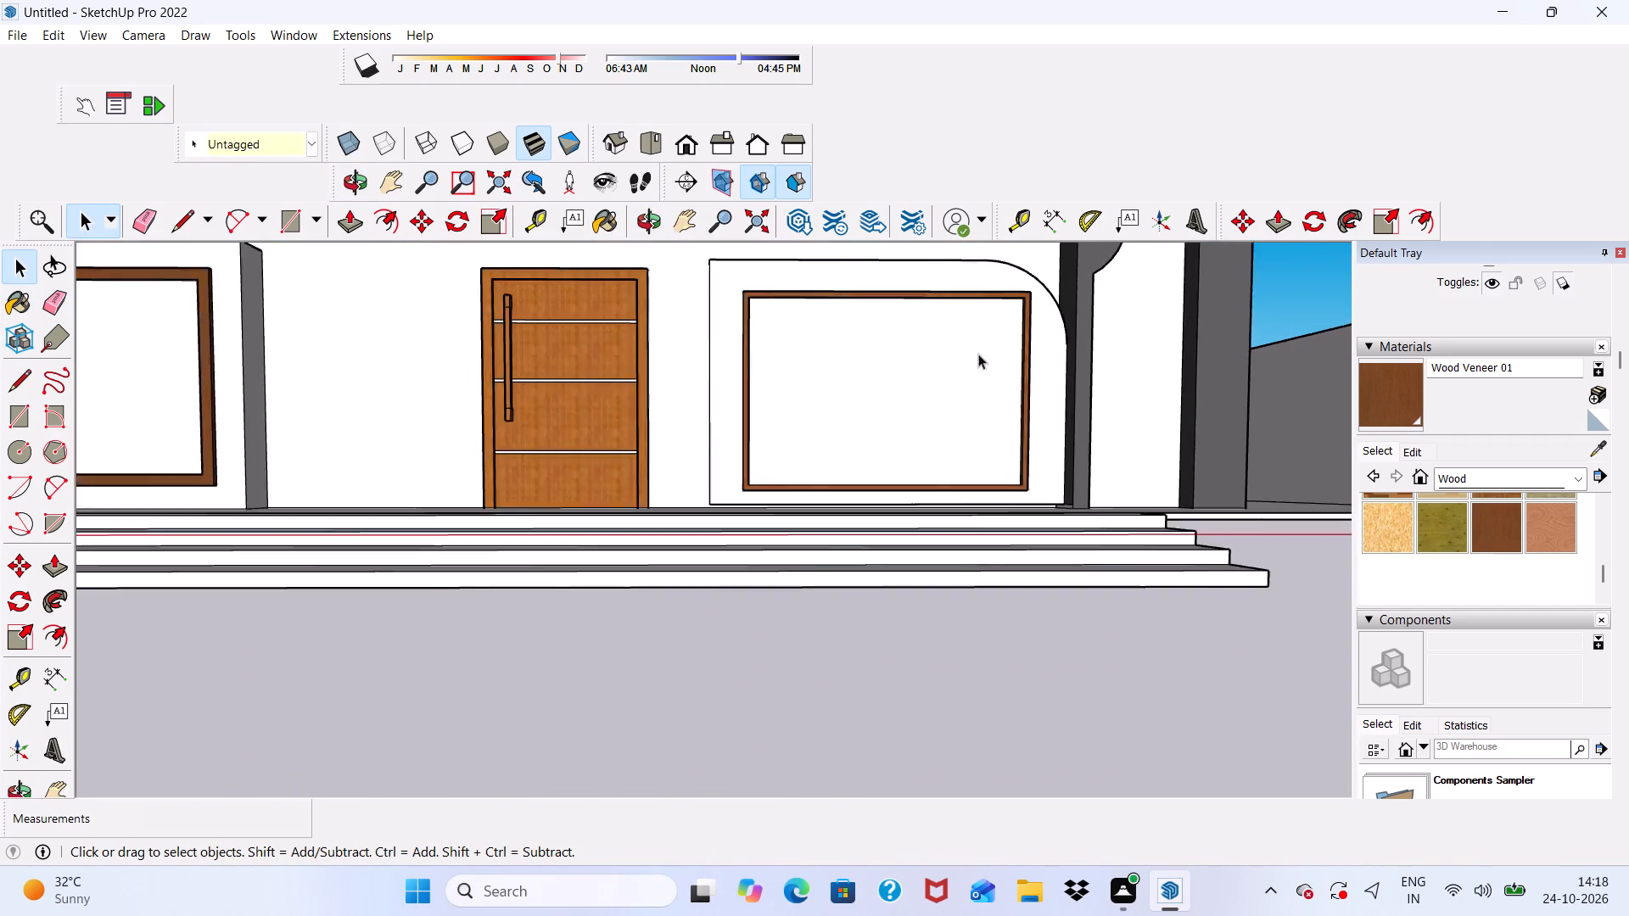
pyautogui.scroll(1, 978, 354)
pyautogui.scroll(-7, 898, 318)
pyautogui.scroll(6, 686, 388)
pyautogui.scroll(-7, 686, 388)
pyautogui.scroll(11, 902, 306)
pyautogui.scroll(-11, 921, 305)
pyautogui.scroll(-12, 709, 388)
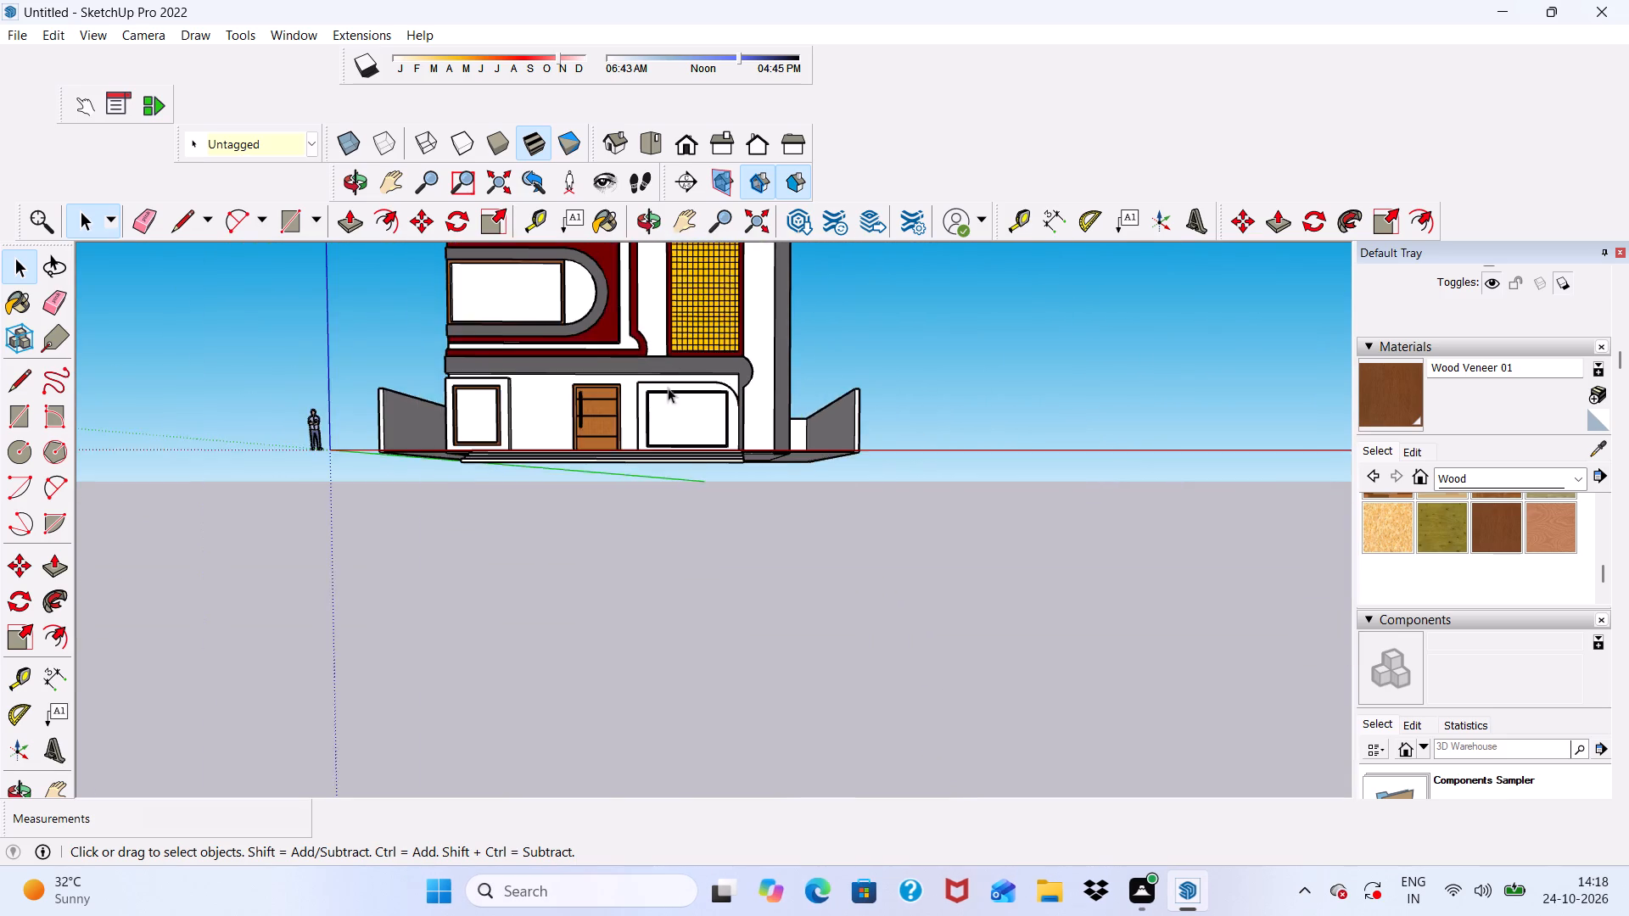
pyautogui.scroll(-1, 668, 388)
pyautogui.scroll(6, 478, 279)
pyautogui.scroll(-11, 479, 294)
pyautogui.scroll(13, 659, 334)
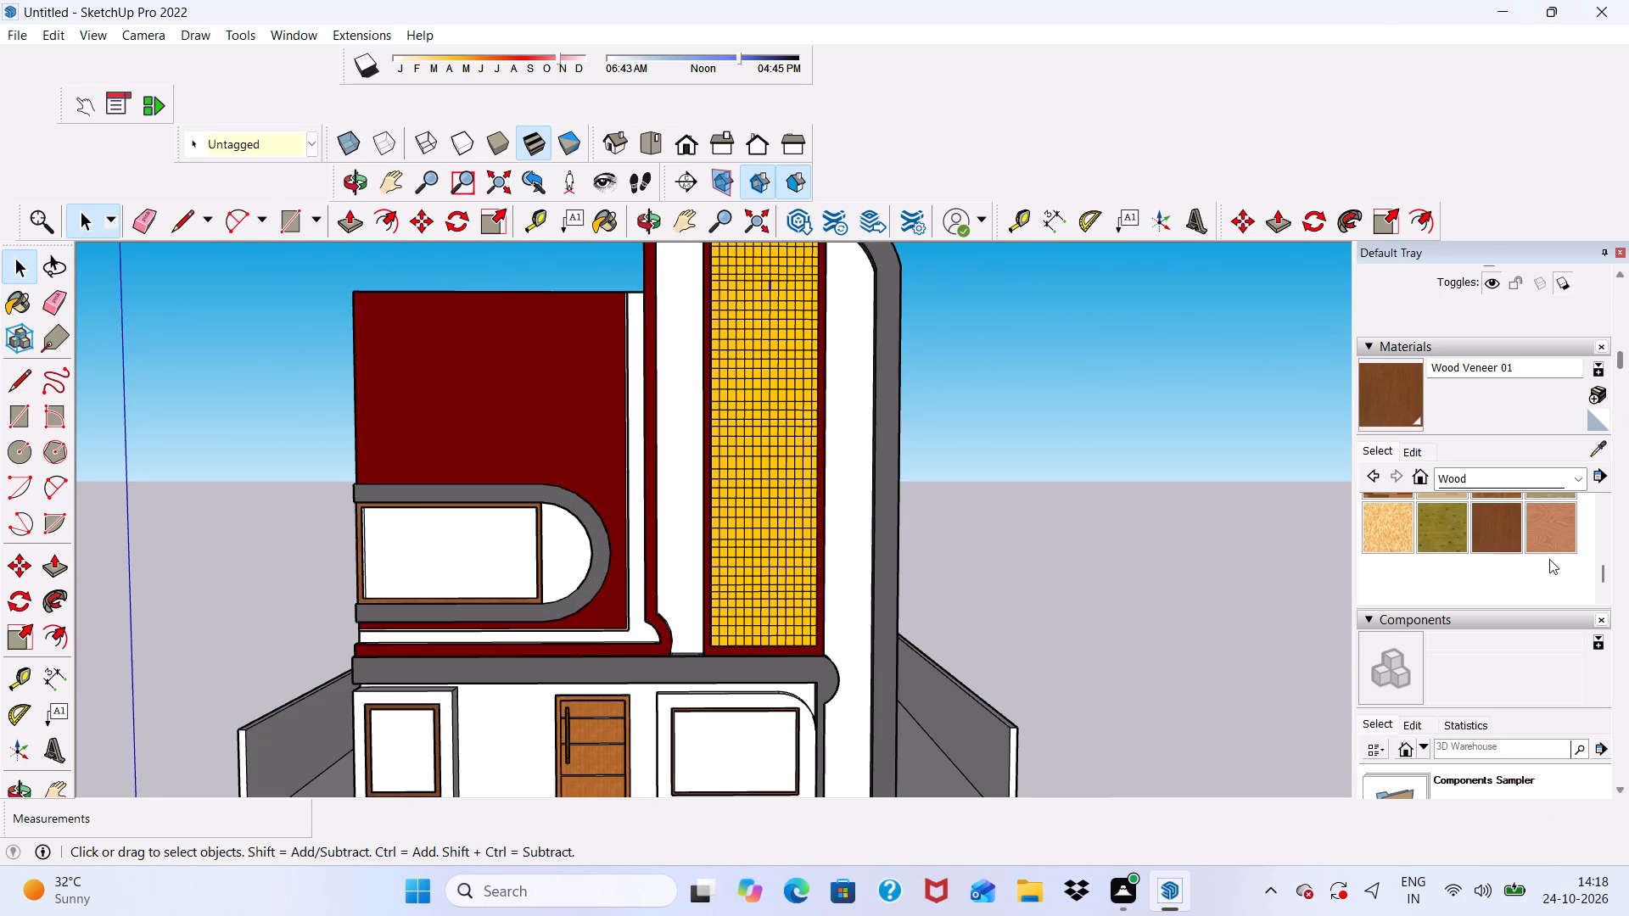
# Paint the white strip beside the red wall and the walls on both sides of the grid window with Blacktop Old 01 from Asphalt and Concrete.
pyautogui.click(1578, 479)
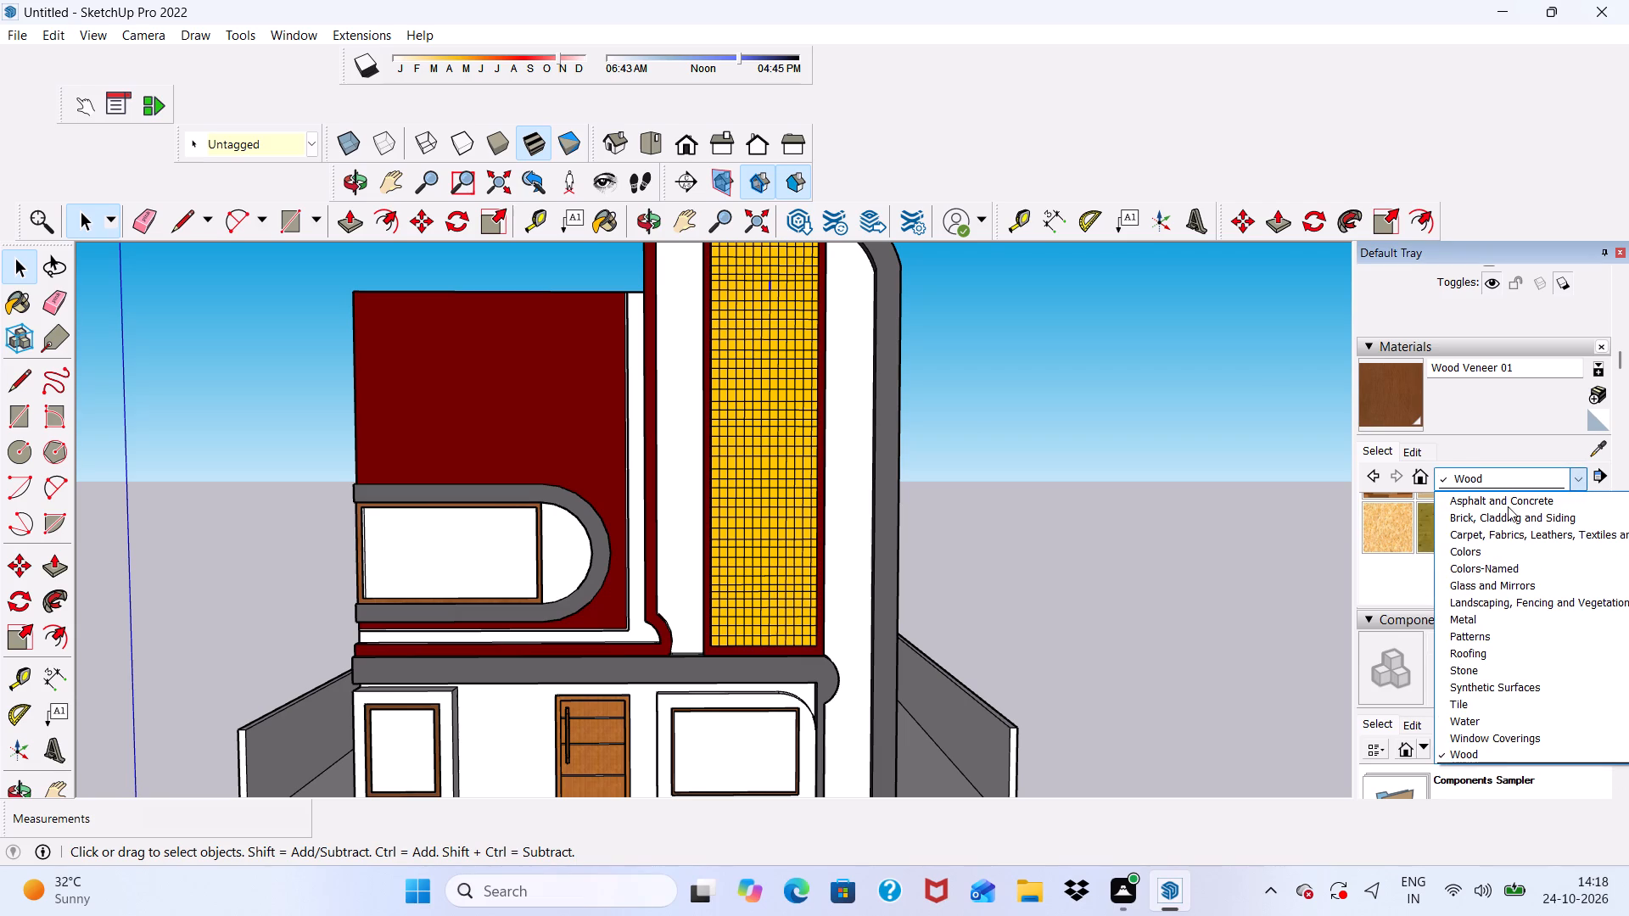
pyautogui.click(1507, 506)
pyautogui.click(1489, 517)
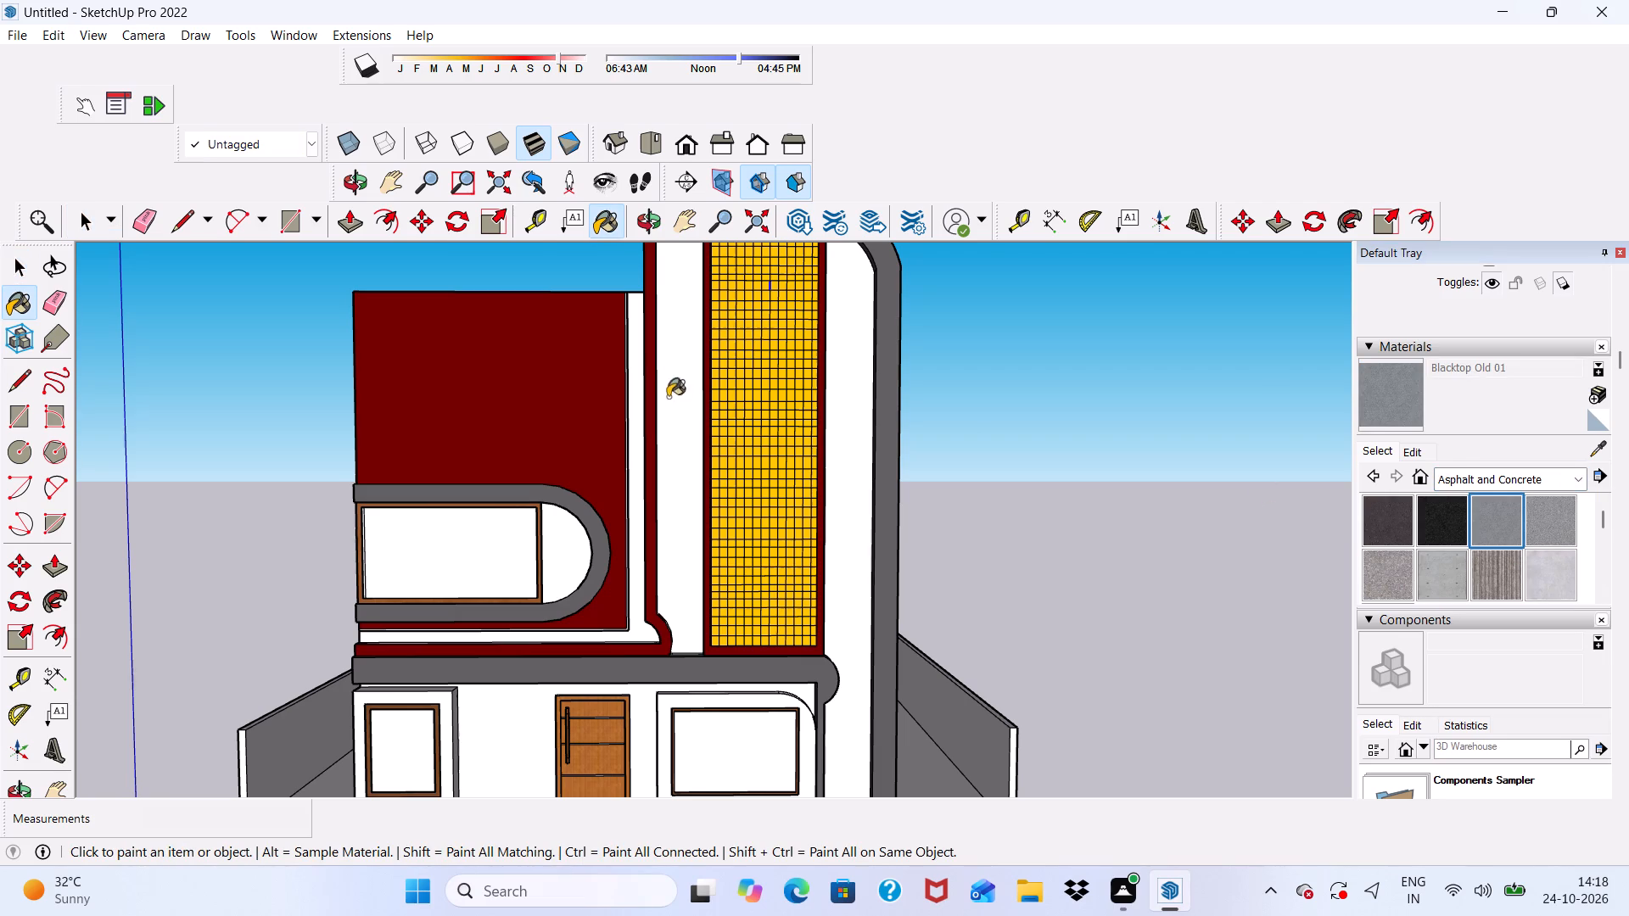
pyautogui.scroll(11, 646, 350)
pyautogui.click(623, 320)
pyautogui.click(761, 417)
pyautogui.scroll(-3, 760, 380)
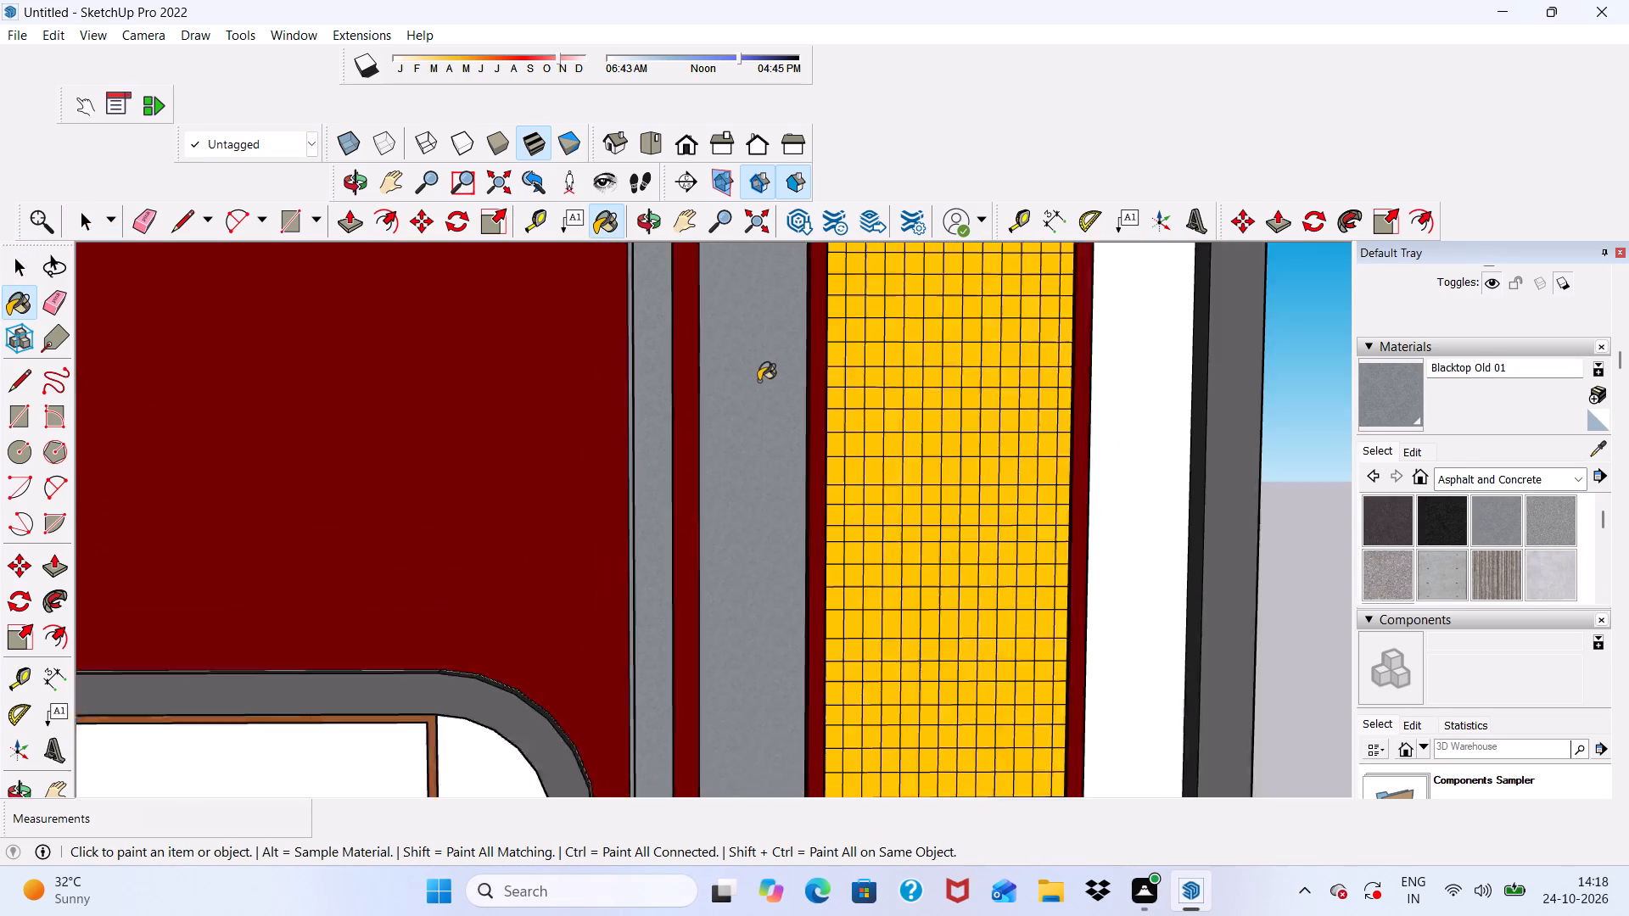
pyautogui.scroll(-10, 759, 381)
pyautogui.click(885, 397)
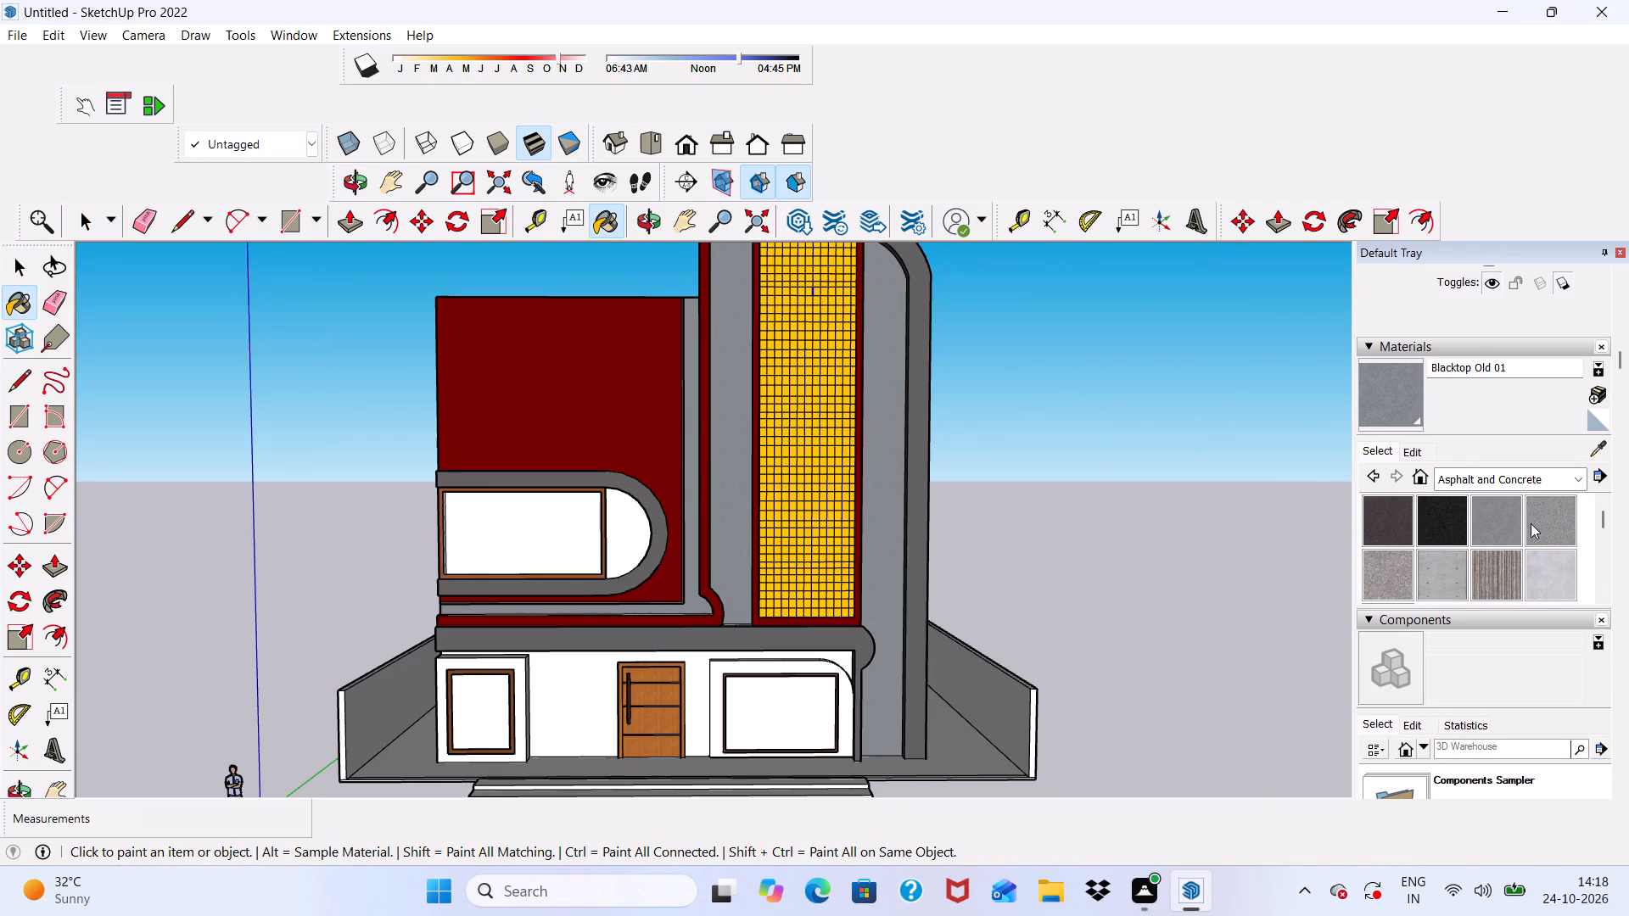
# Repaint the walls on both sides of the grid window and the strip beside the red wall with Blacktop Old 02.
pyautogui.click(1533, 522)
pyautogui.scroll(9, 949, 403)
pyautogui.click(847, 338)
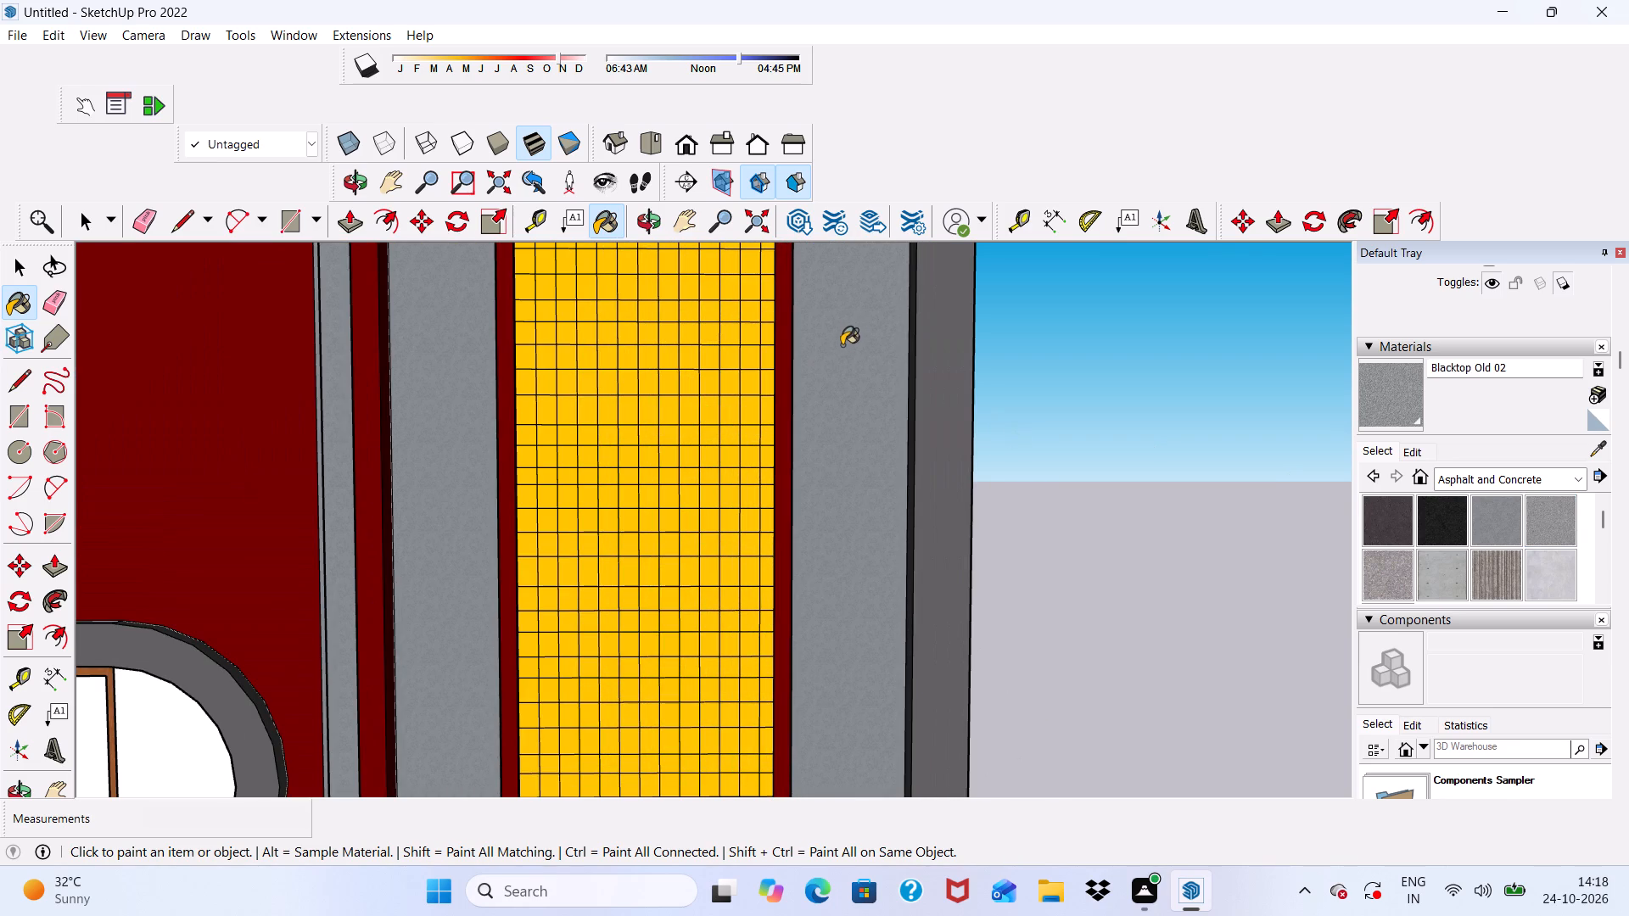
pyautogui.click(487, 427)
pyautogui.scroll(9, 379, 433)
pyautogui.click(294, 372)
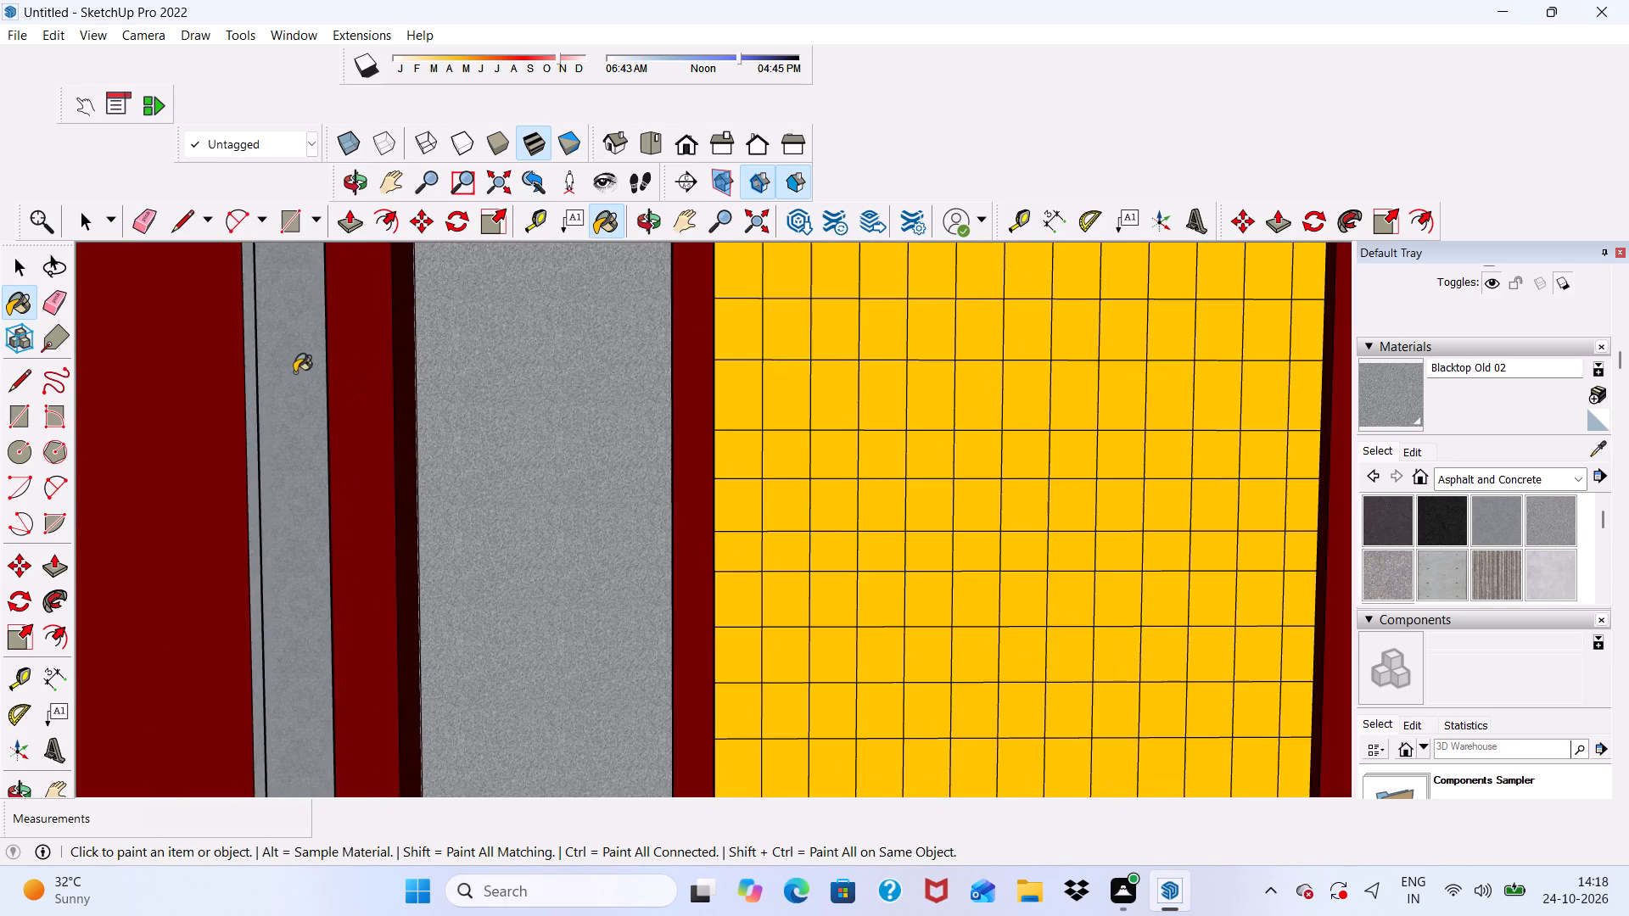
# Paint the ground-floor front wall around the door with Blacktop Old 02.
pyautogui.scroll(-1, 283, 376)
pyautogui.scroll(5, 242, 393)
pyautogui.scroll(-20, 260, 378)
pyautogui.scroll(-4, 260, 378)
pyautogui.scroll(3, 543, 550)
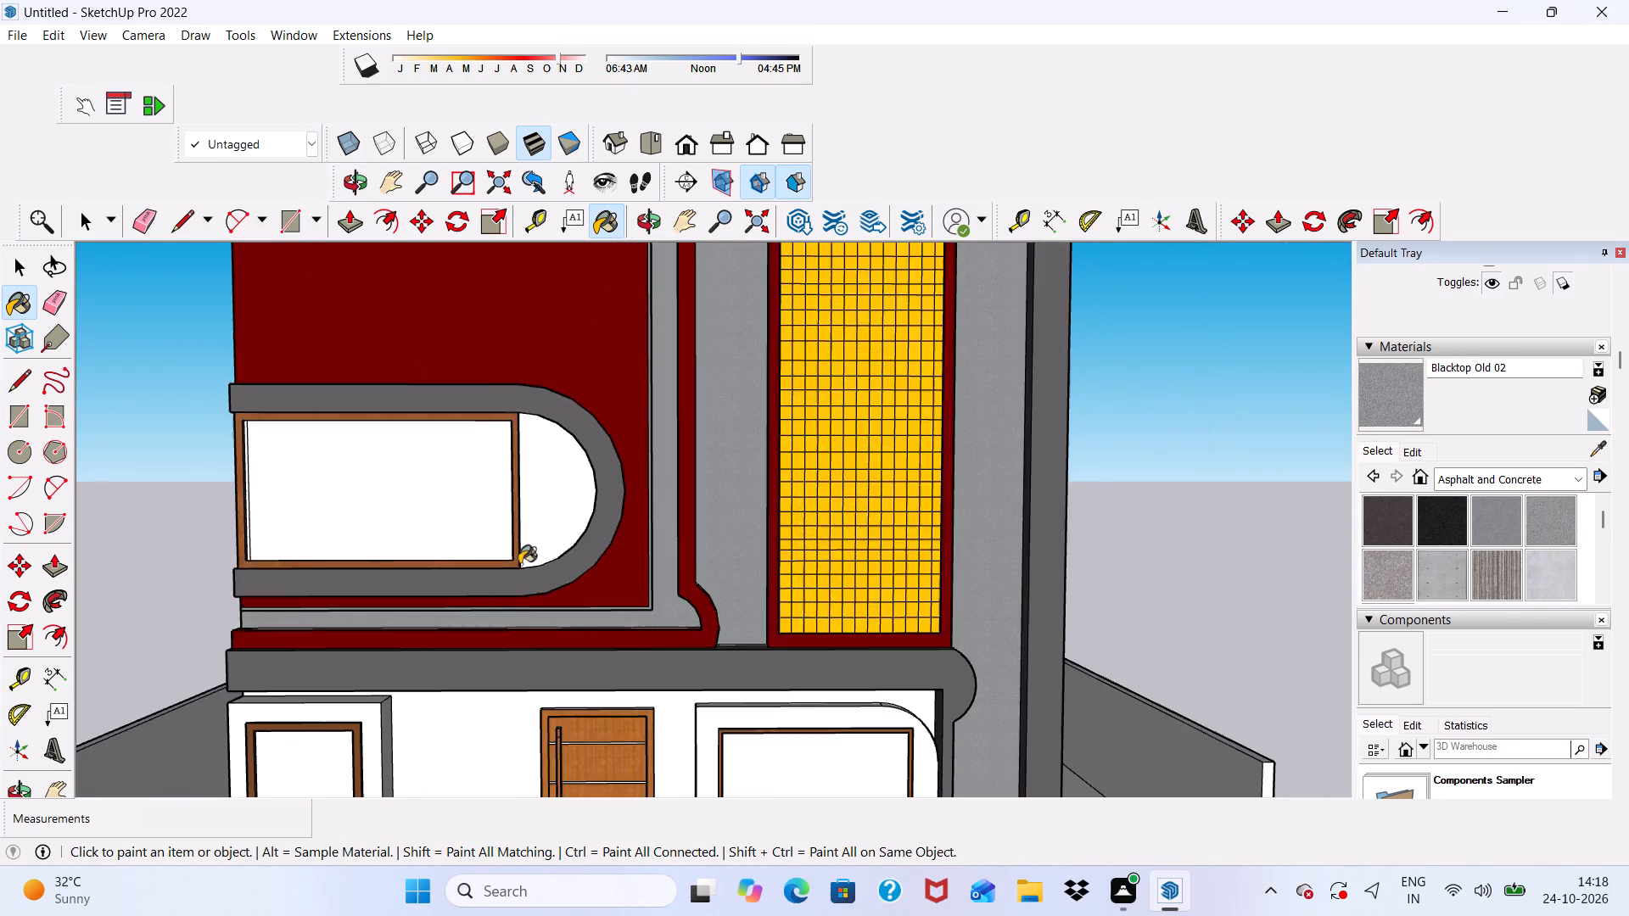
pyautogui.scroll(13, 519, 564)
pyautogui.scroll(-7, 546, 491)
pyautogui.scroll(-6, 607, 381)
pyautogui.moveTo(719, 492); pyautogui.dragTo(726, 499, button='middle')
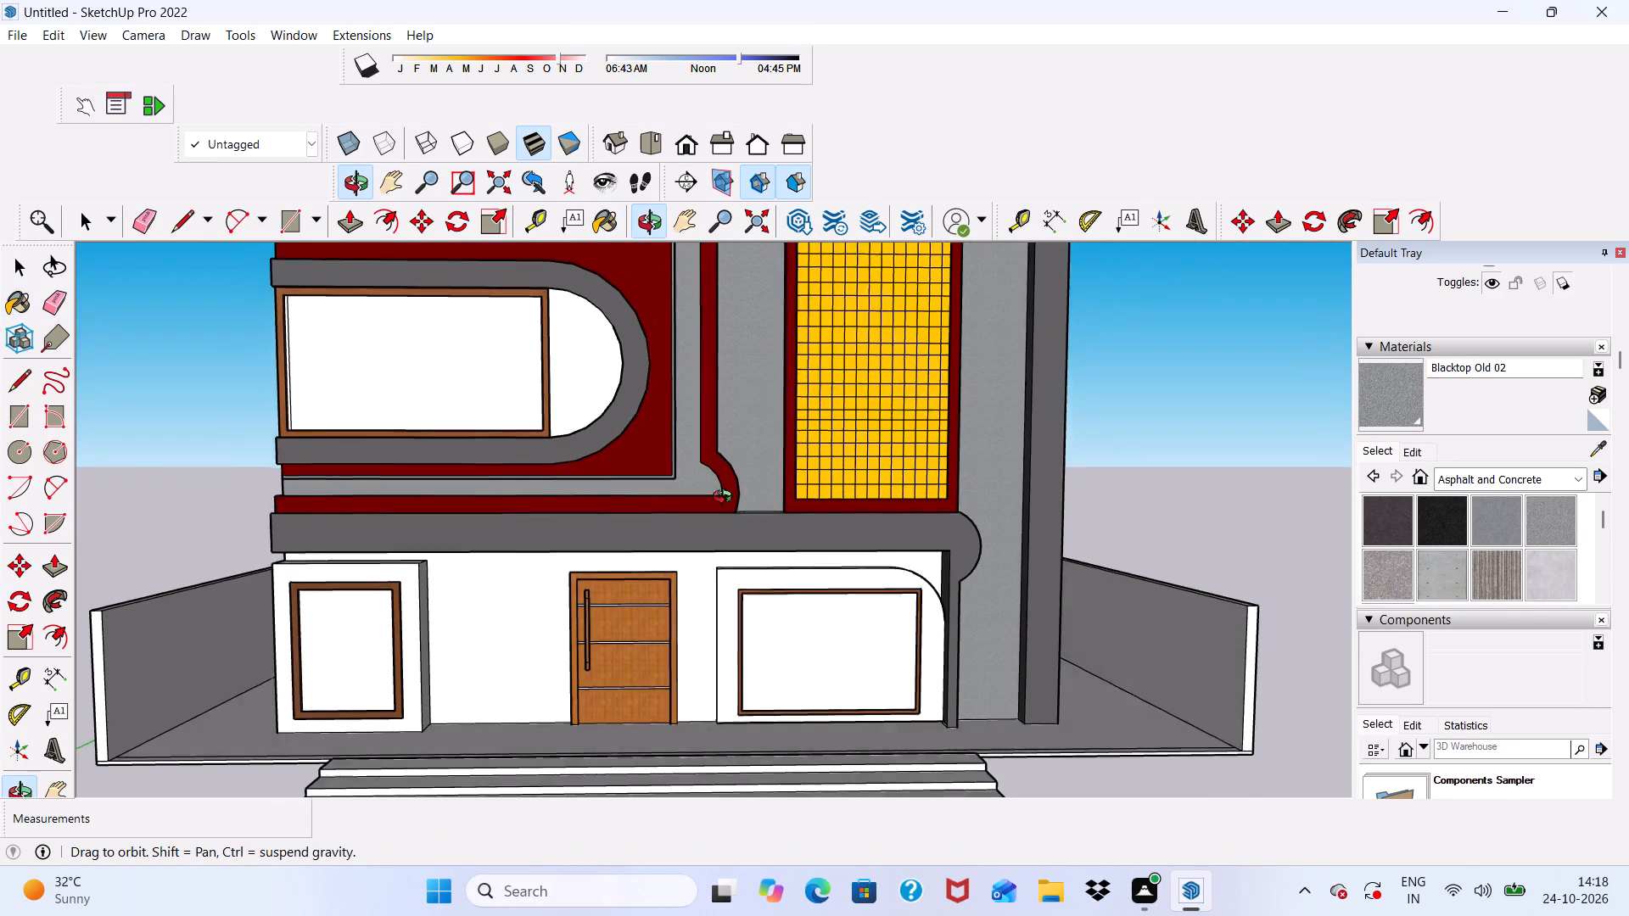
pyautogui.moveTo(726, 499); pyautogui.dragTo(604, 491, button='middle')
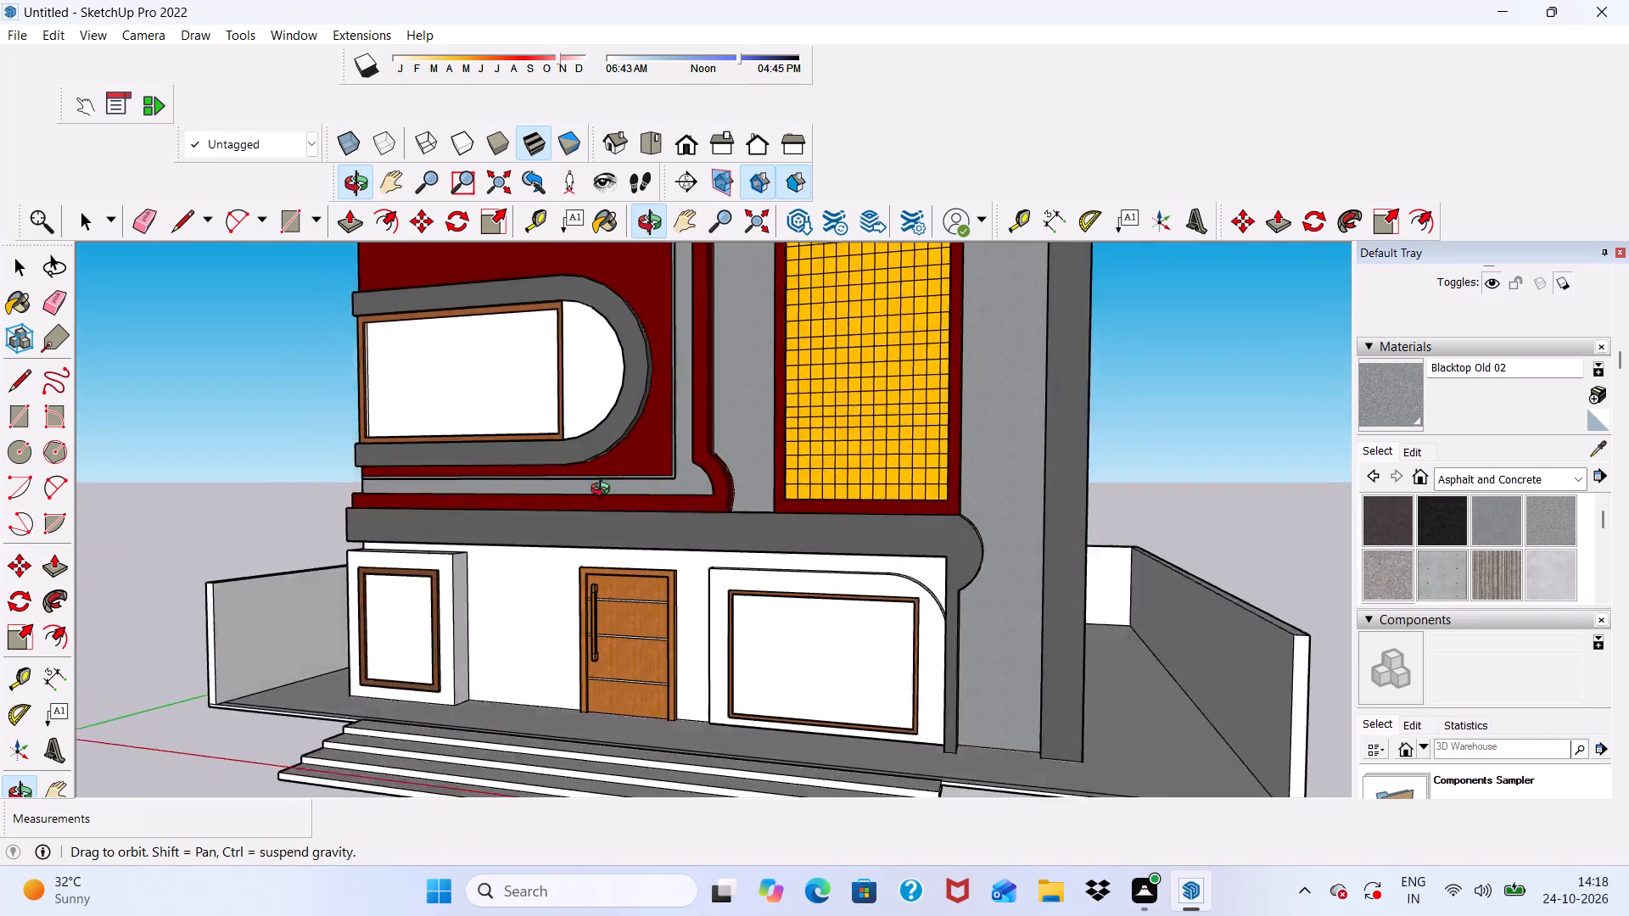
pyautogui.moveTo(604, 491); pyautogui.dragTo(747, 484, button='middle')
pyautogui.scroll(5, 502, 635)
pyautogui.click(496, 605)
pyautogui.scroll(-6, 390, 517)
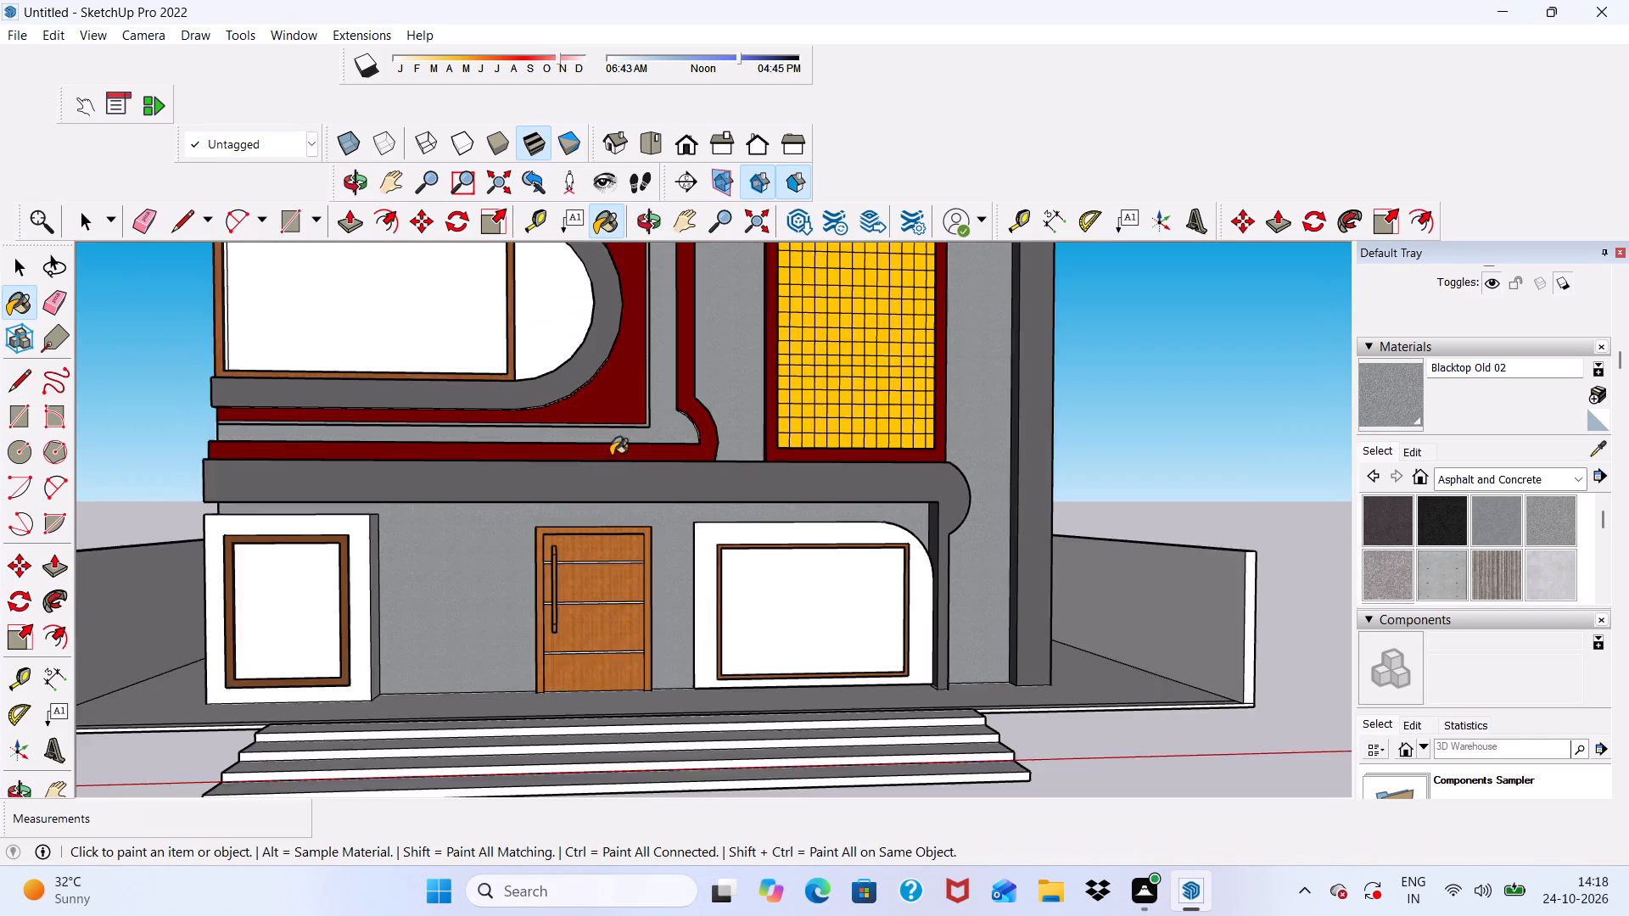
# Edit the Blacktop Old 02 material and raise its brightness to a lighter gray.
pyautogui.scroll(-12, 611, 455)
pyautogui.scroll(12, 641, 333)
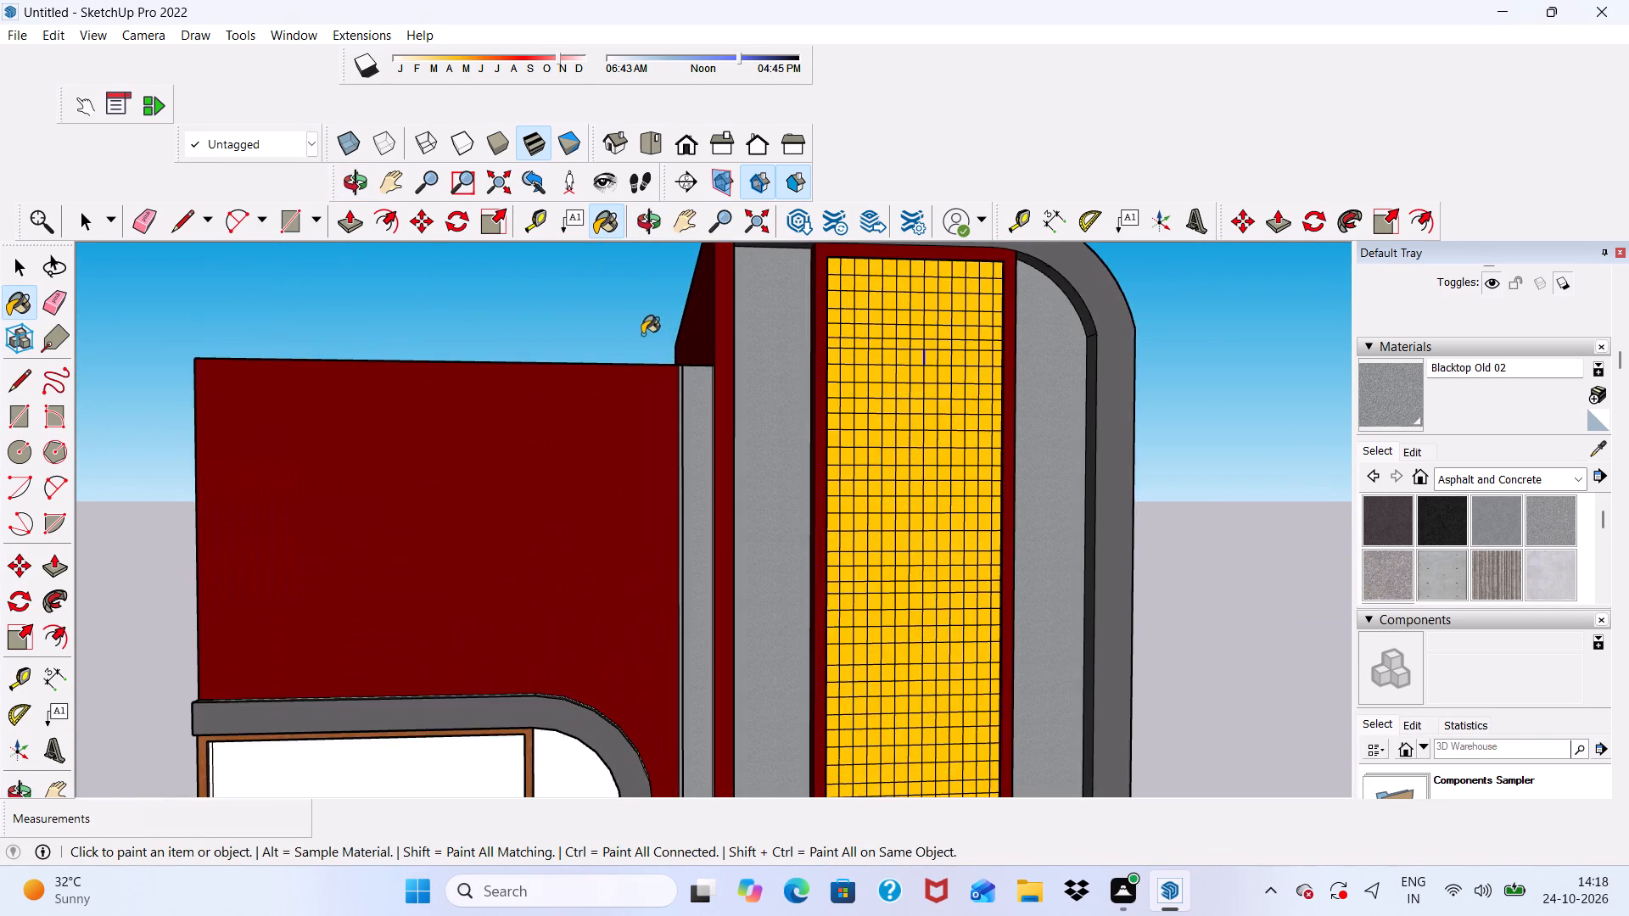
pyautogui.moveTo(644, 334); pyautogui.dragTo(722, 317, button='middle')
pyautogui.scroll(-3, 722, 322)
pyautogui.scroll(1, 781, 380)
pyautogui.click(1412, 445)
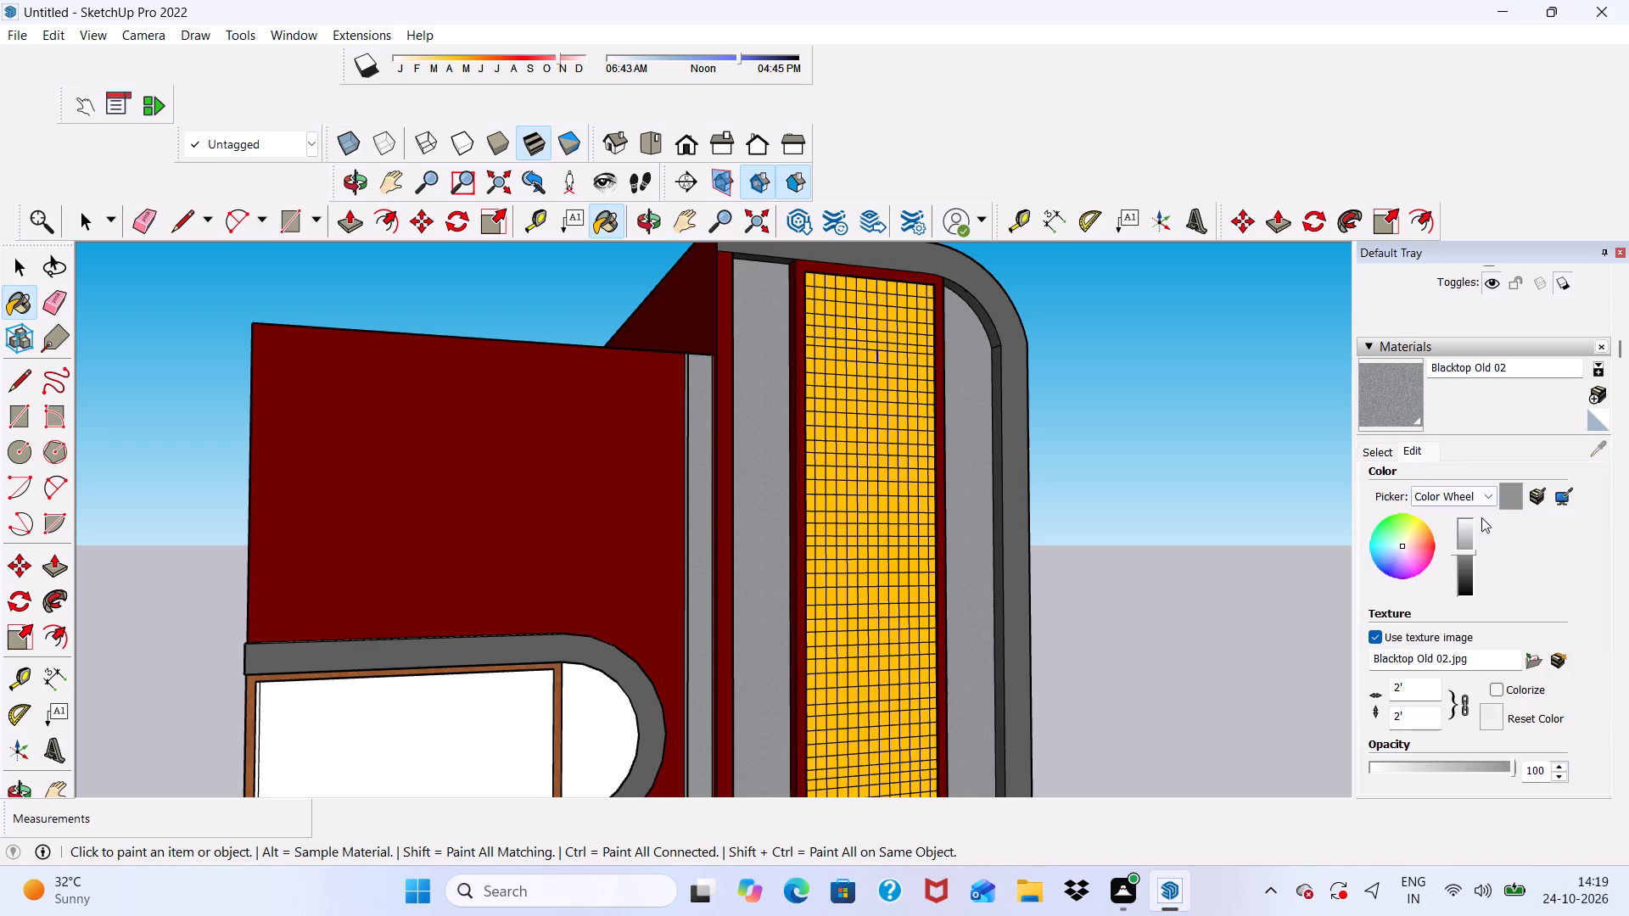
pyautogui.moveTo(1460, 552); pyautogui.dragTo(1462, 539)
# Fine-tune the brightness of the Blacktop Old 02 material.
pyautogui.scroll(-3, 994, 394)
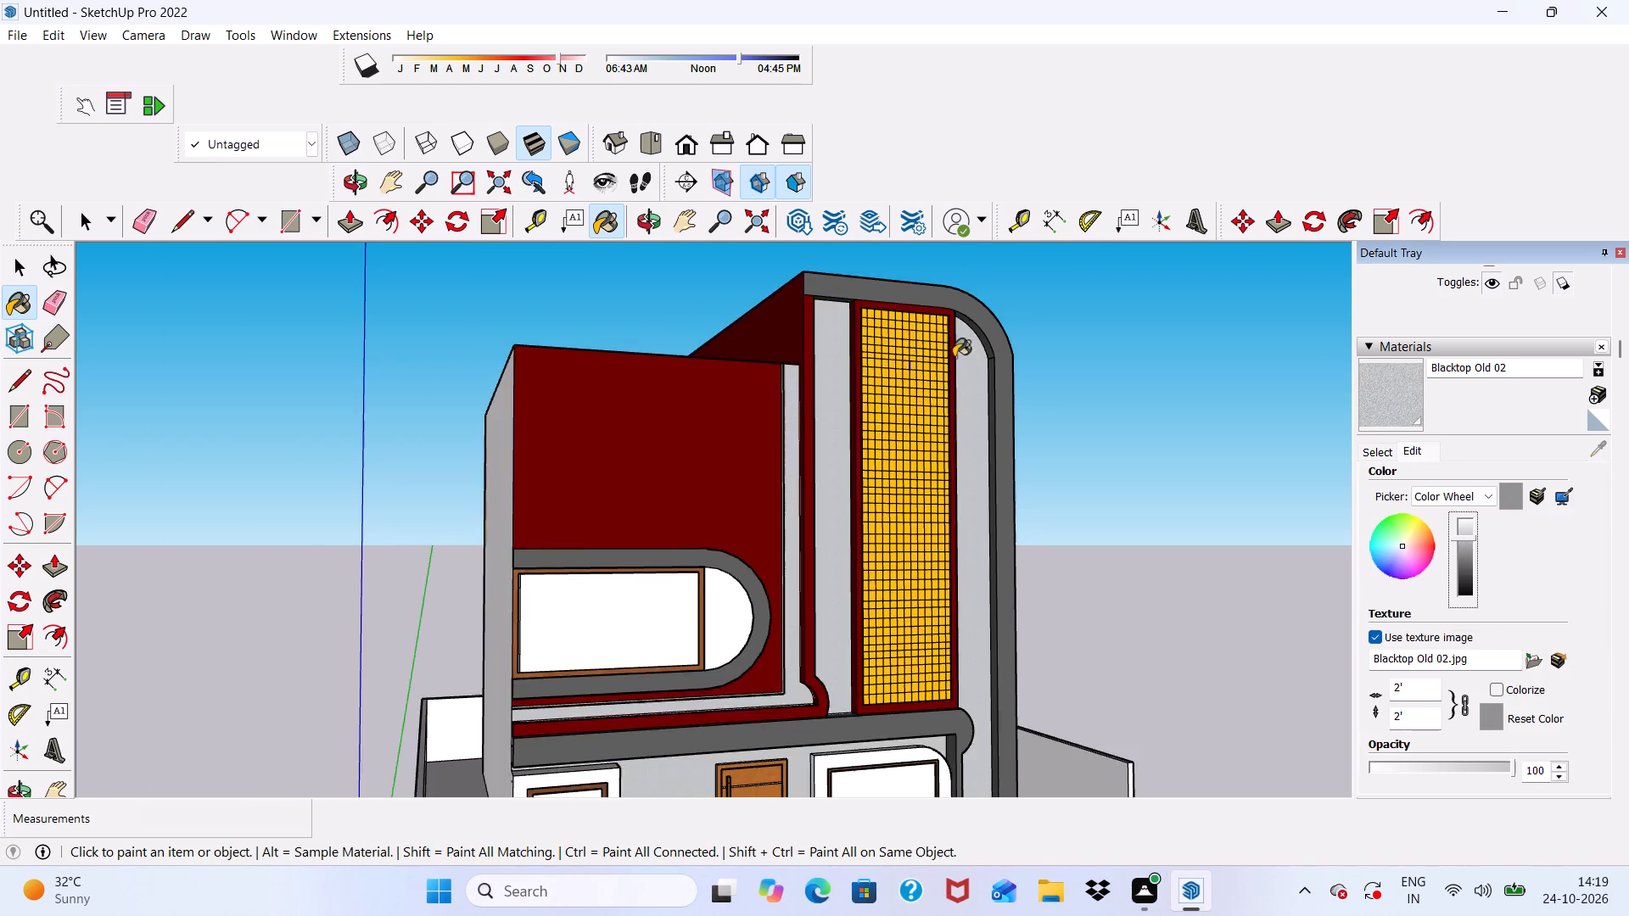
pyautogui.scroll(-3, 954, 357)
pyautogui.moveTo(933, 587); pyautogui.dragTo(654, 496, button='middle')
pyautogui.scroll(-4, 698, 362)
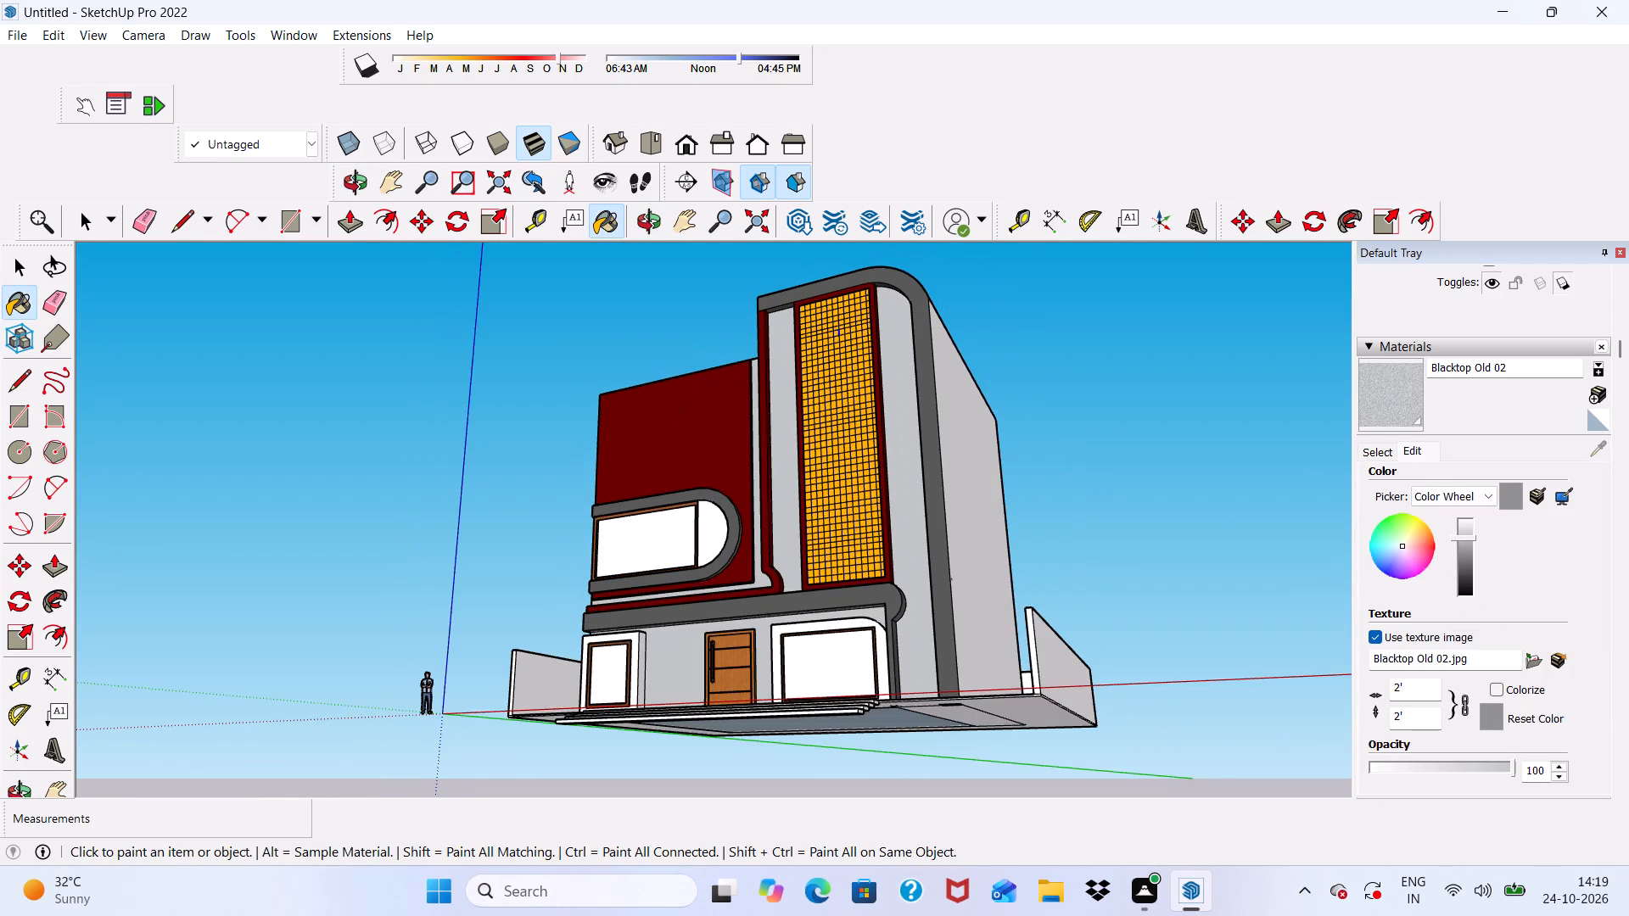
pyautogui.scroll(2, 1476, 550)
pyautogui.scroll(5, 740, 433)
pyautogui.moveTo(740, 433); pyautogui.dragTo(1007, 559, button='middle')
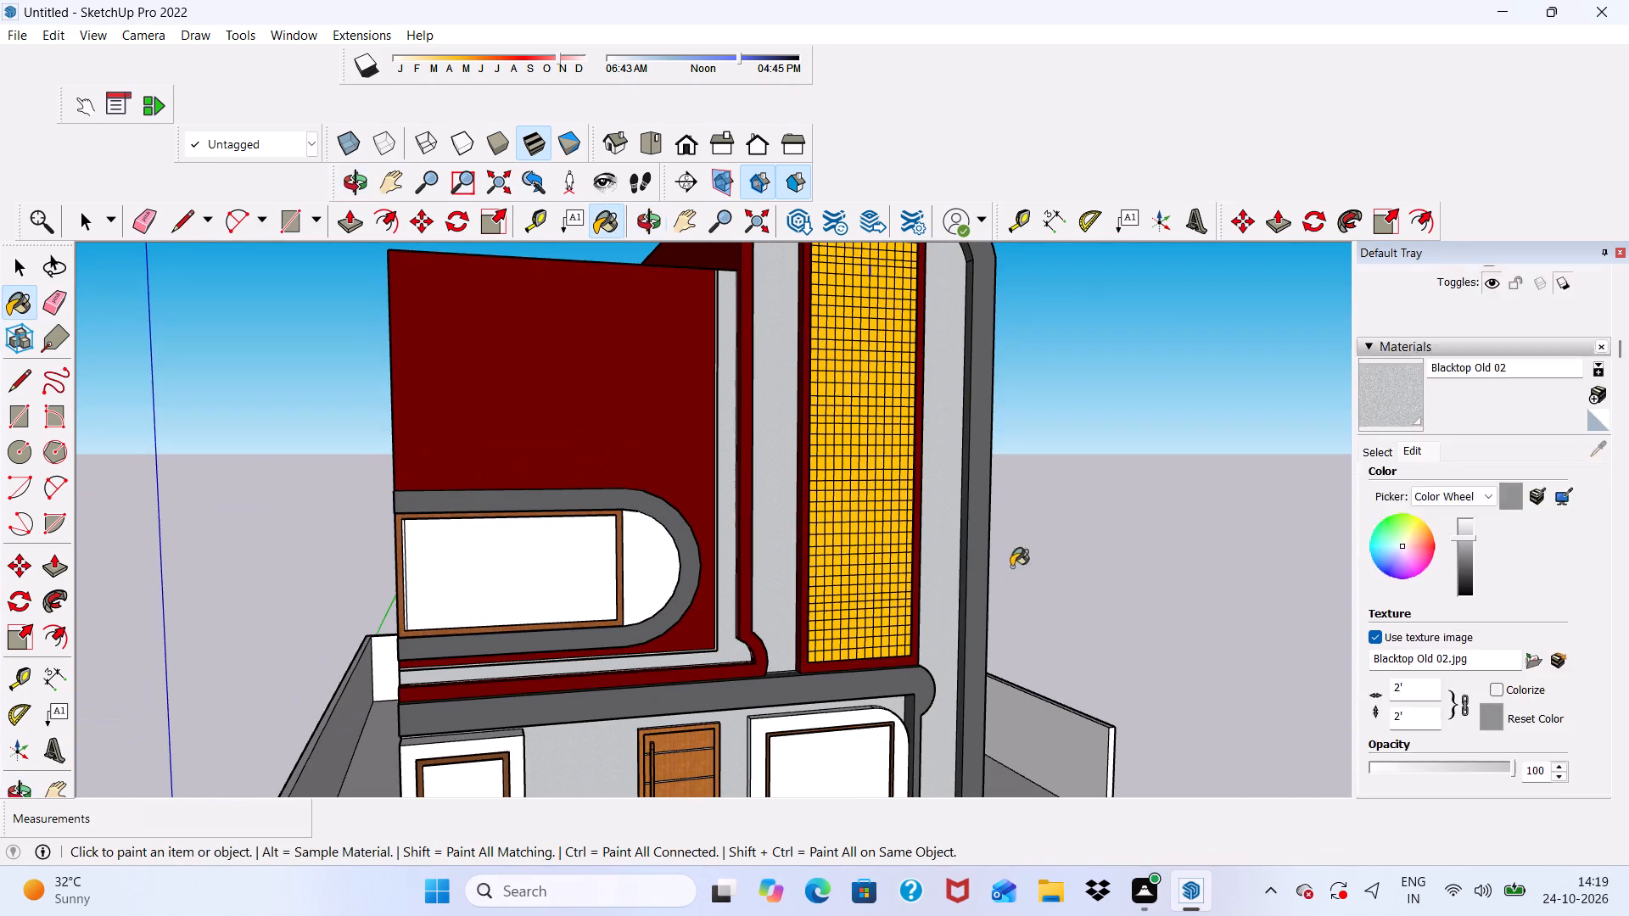
pyautogui.scroll(1, 1628, 470)
pyautogui.scroll(-1, 1445, 424)
pyautogui.click(1469, 537)
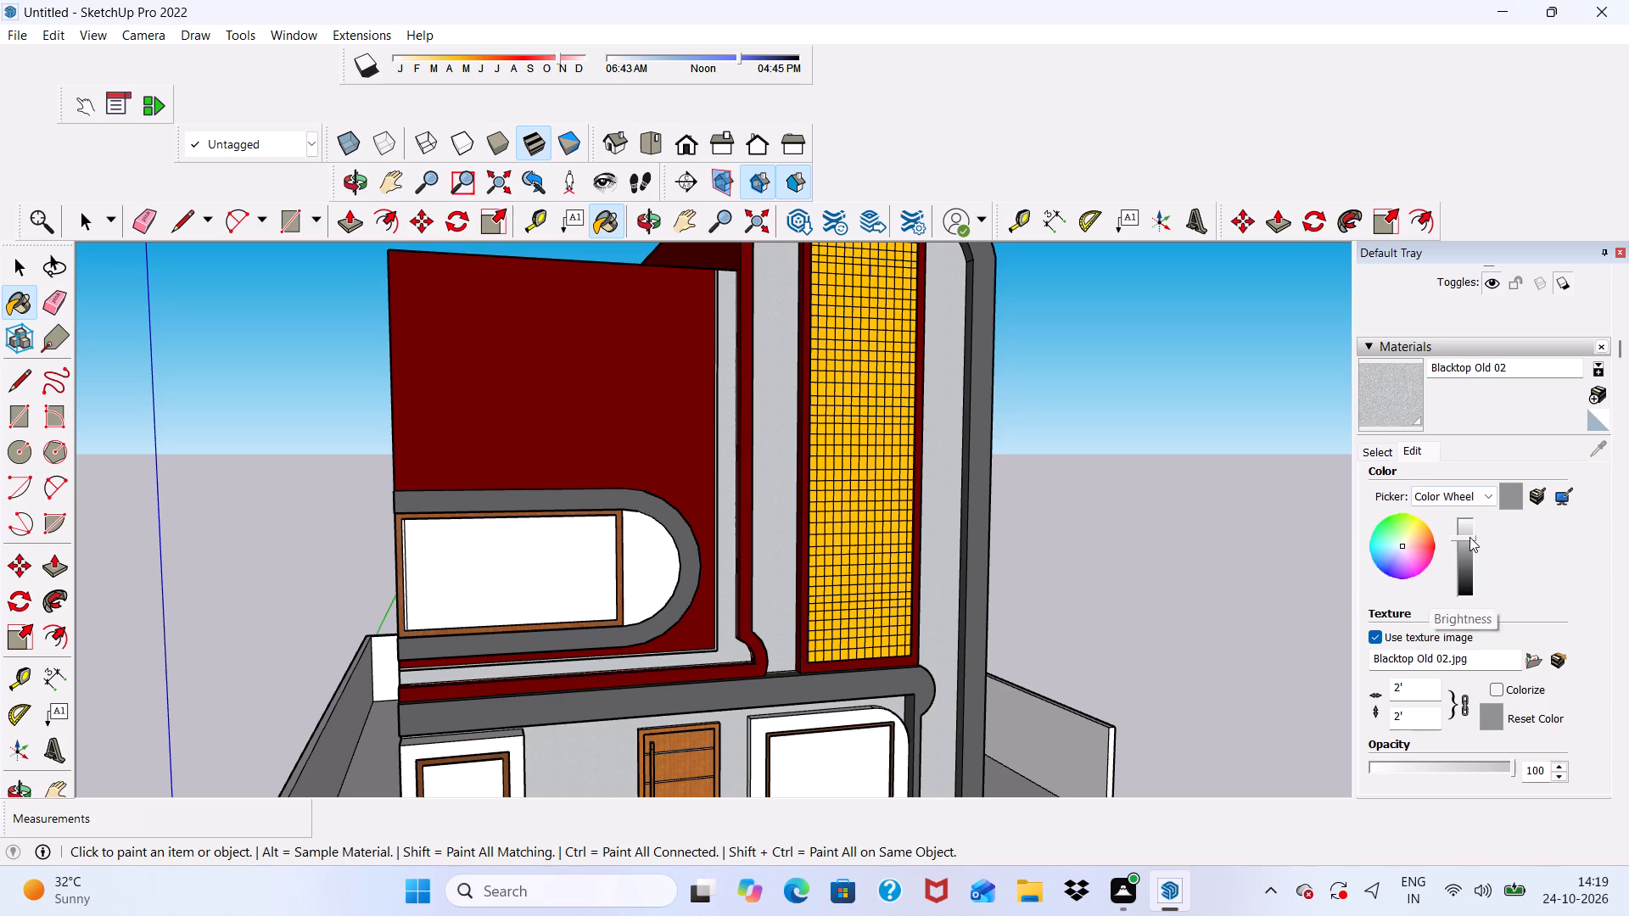
# Leave the Paint Bucket tool and inspect the rounded upper window surround and the ground-floor windows and door from several angles.
pyautogui.scroll(-4, 771, 436)
pyautogui.moveTo(759, 632); pyautogui.dragTo(707, 560, button='middle')
pyautogui.scroll(11, 707, 560)
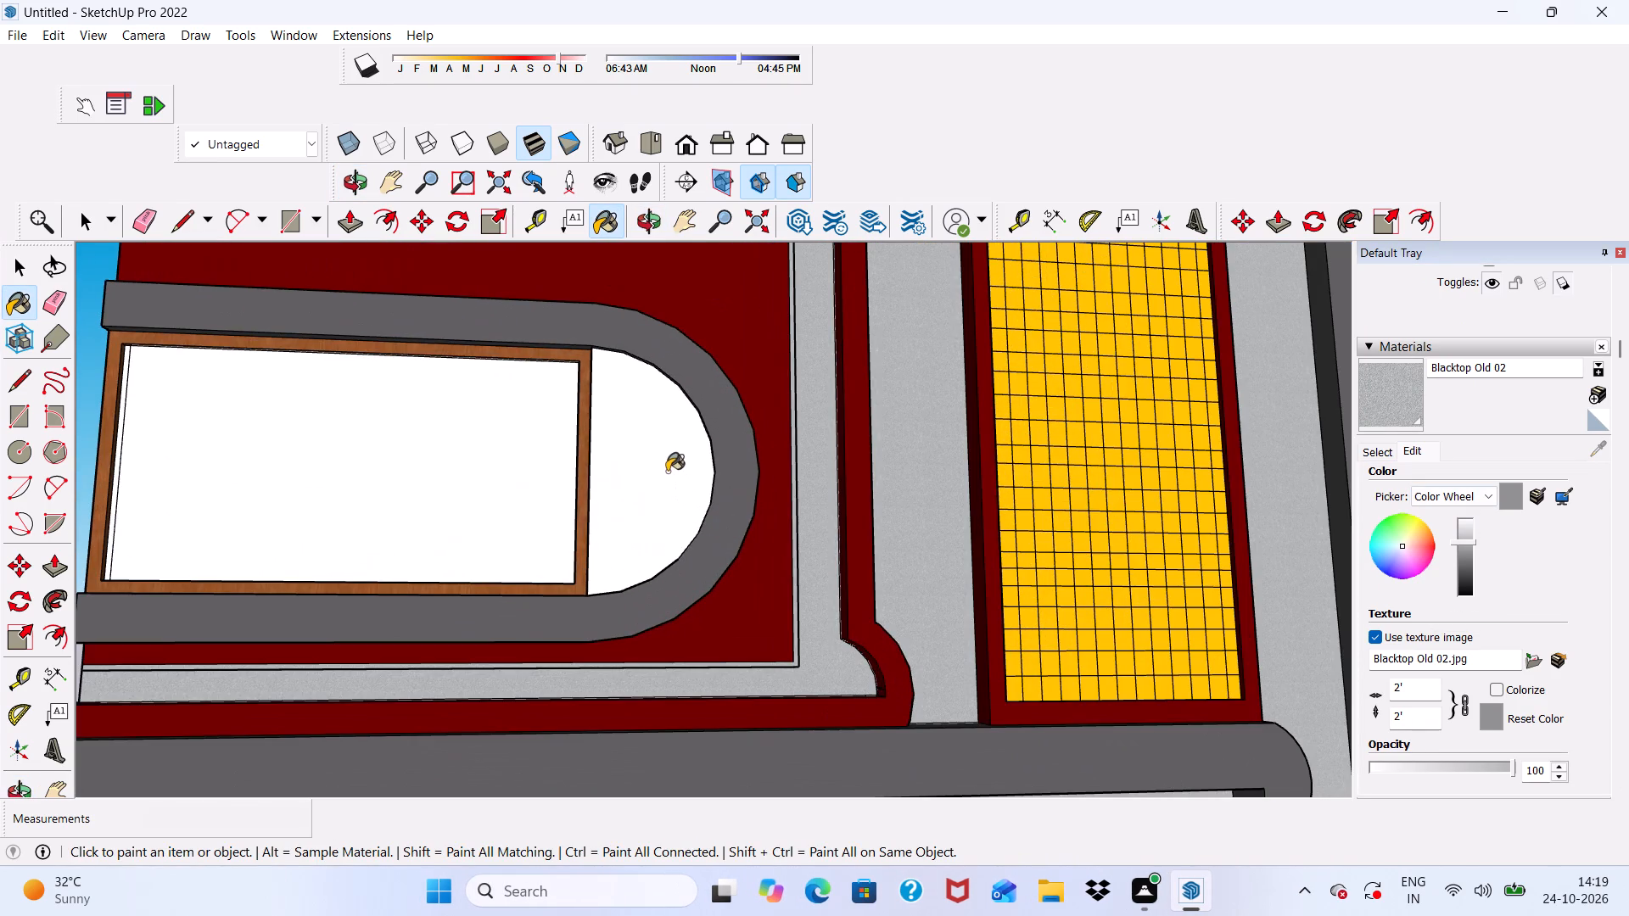
pyautogui.moveTo(703, 461); pyautogui.dragTo(388, 634, button='middle')
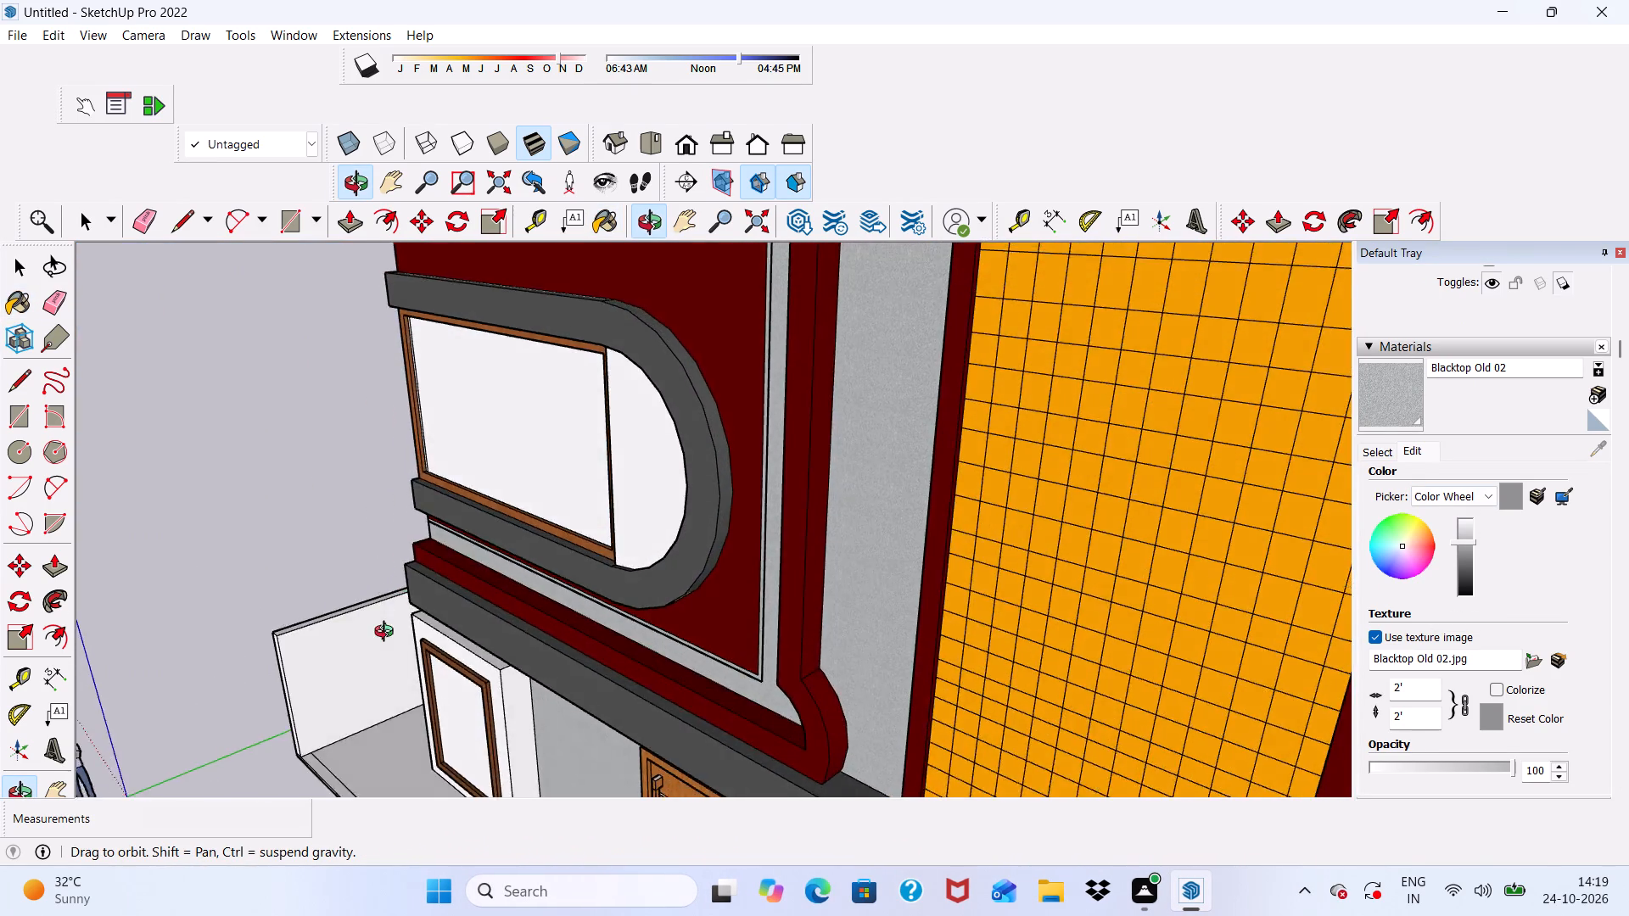
pyautogui.moveTo(388, 634); pyautogui.dragTo(698, 520, button='middle')
pyautogui.press('space')
pyautogui.scroll(-13, 726, 488)
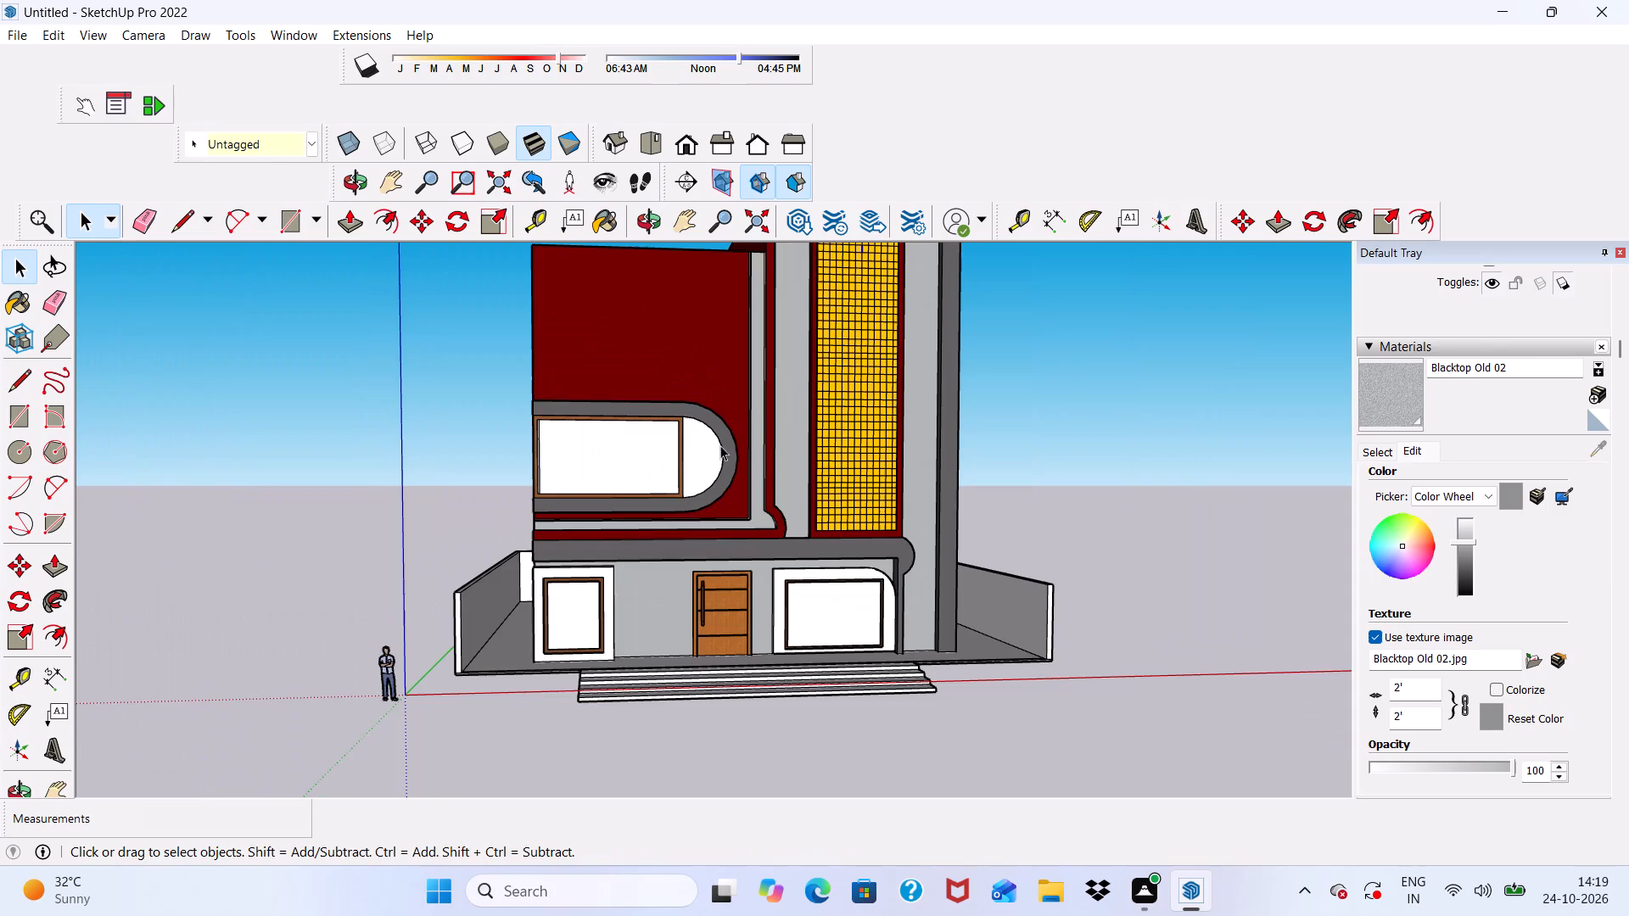
pyautogui.moveTo(801, 581); pyautogui.dragTo(664, 634, button='middle')
pyautogui.scroll(6, 784, 613)
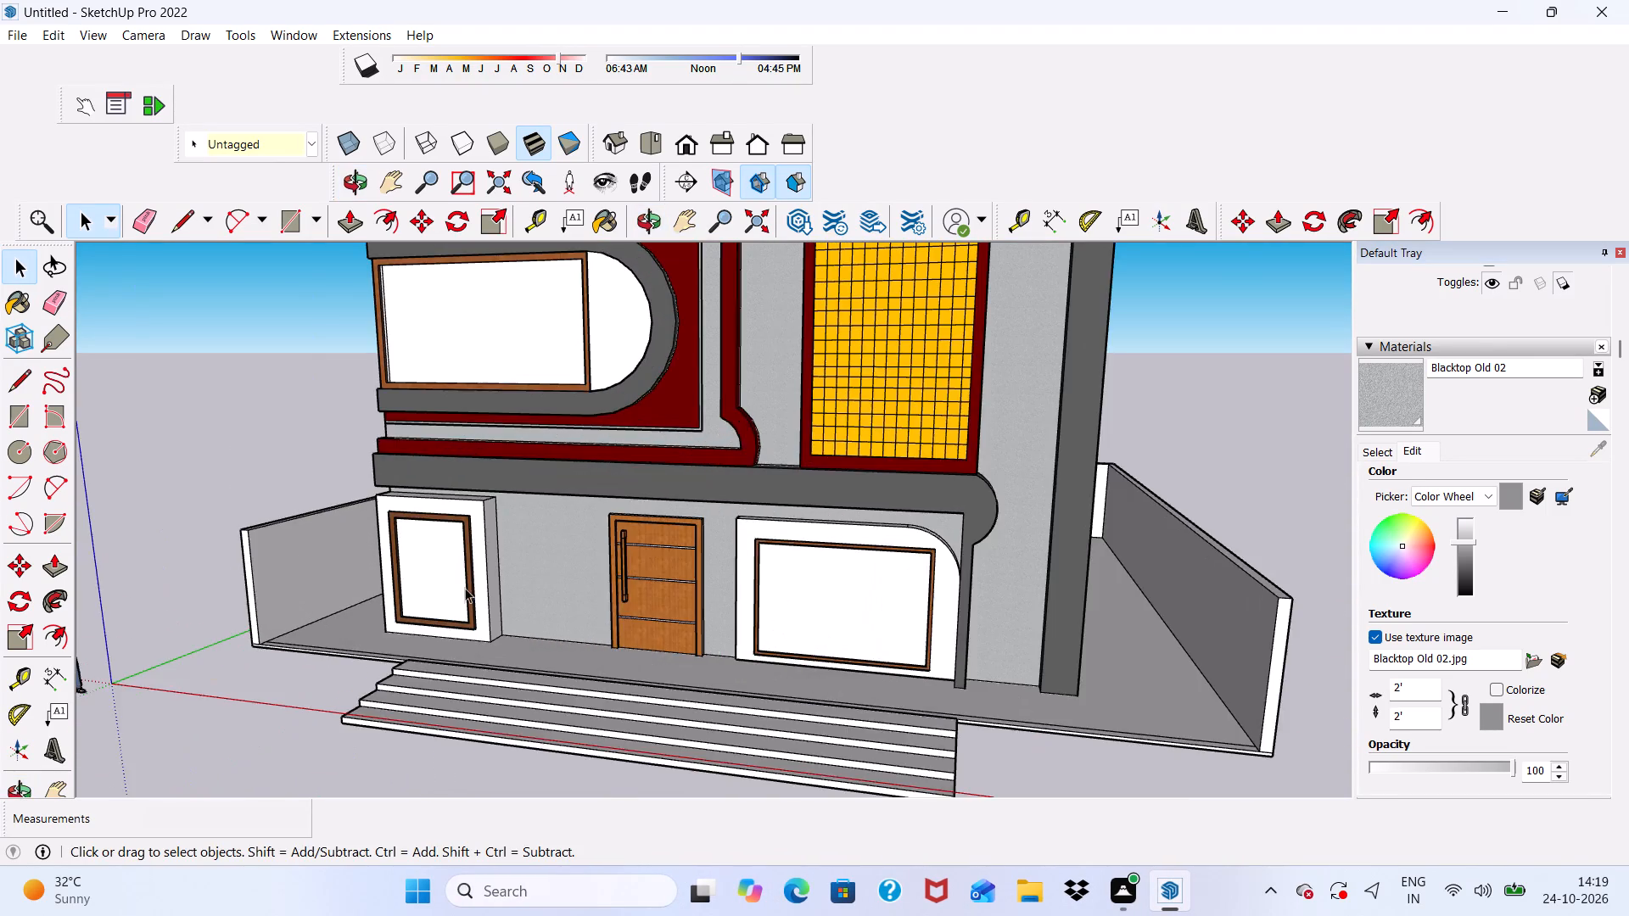
pyautogui.scroll(6, 465, 588)
pyautogui.scroll(-1, 492, 504)
pyautogui.moveTo(495, 503); pyautogui.dragTo(747, 500, button='middle')
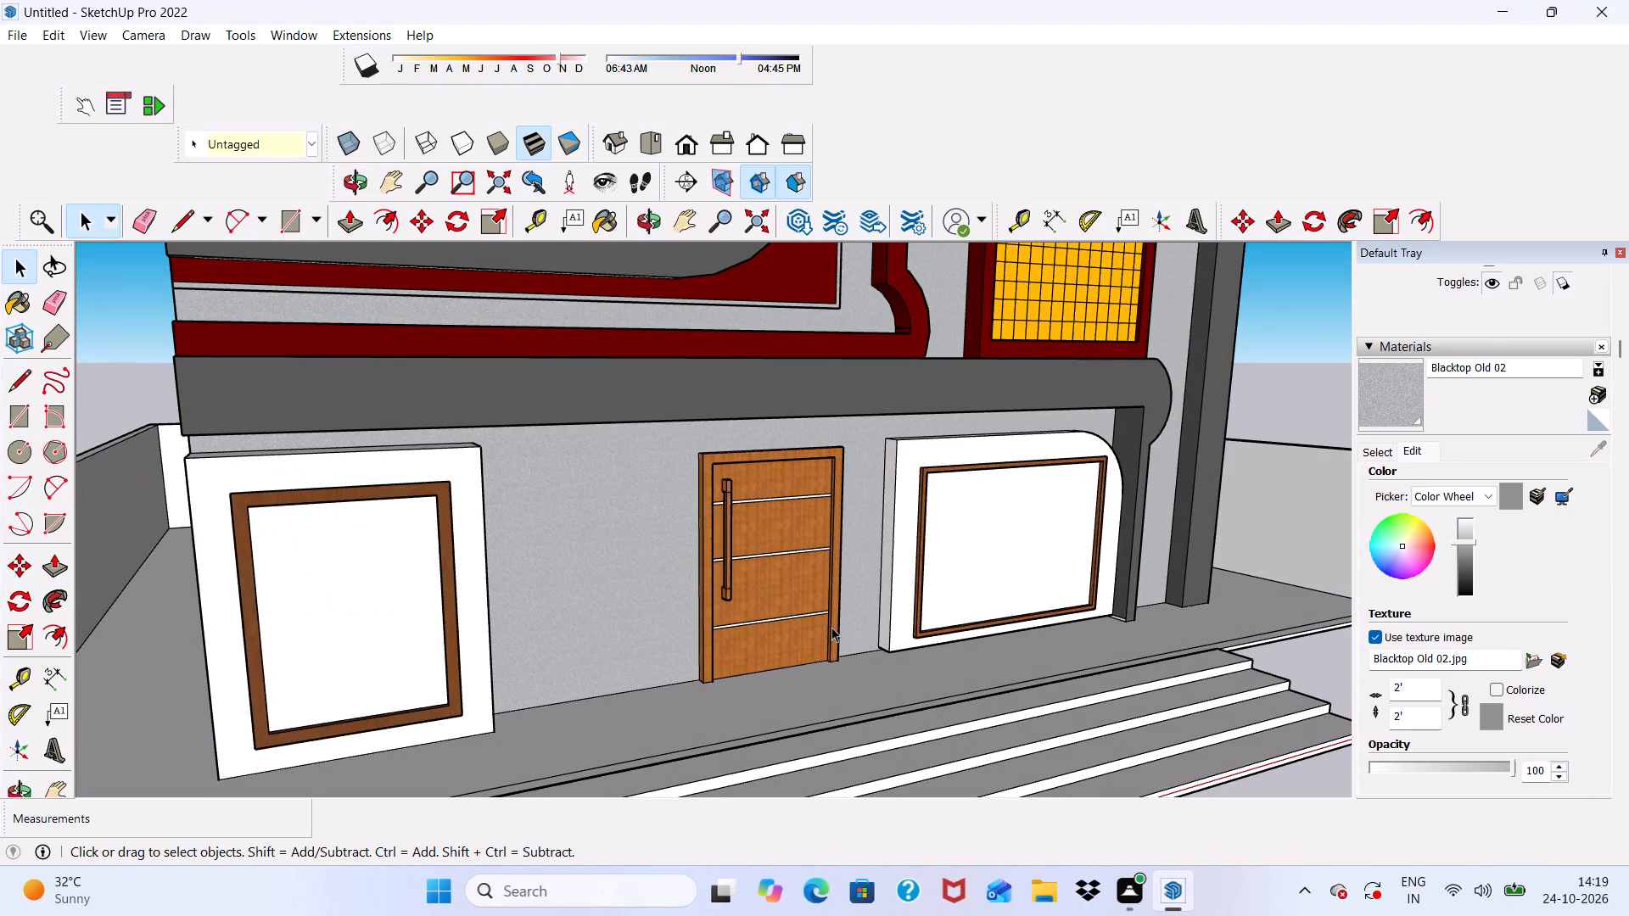
pyautogui.scroll(4, 601, 571)
pyautogui.scroll(-4, 613, 495)
pyautogui.scroll(-5, 809, 455)
pyautogui.moveTo(977, 537); pyautogui.dragTo(885, 431, button='middle')
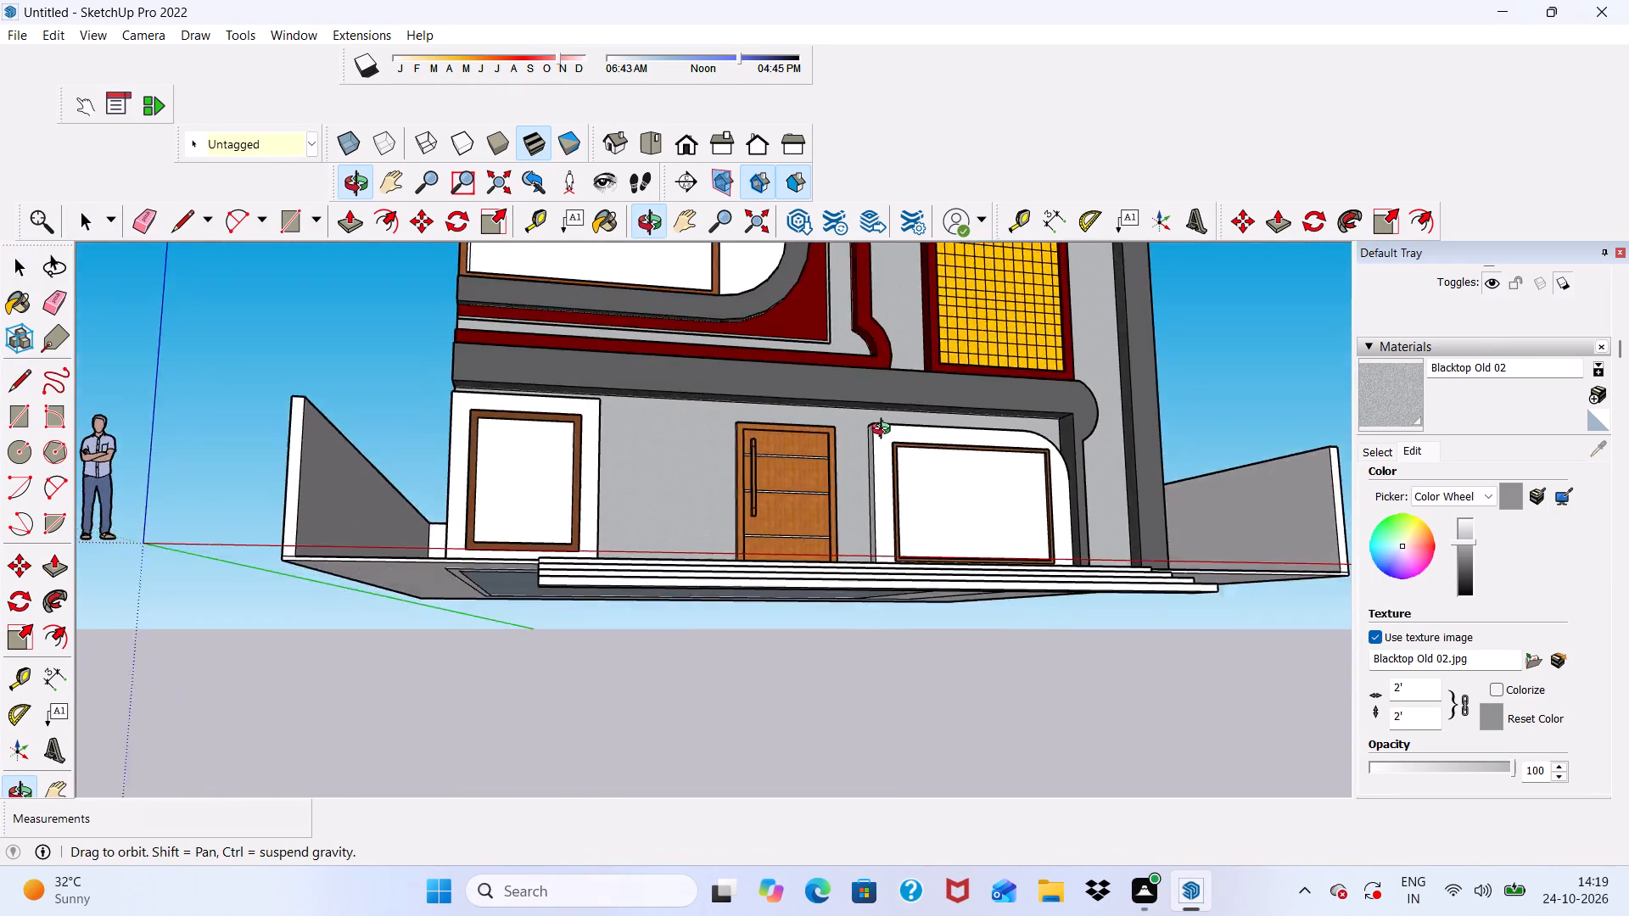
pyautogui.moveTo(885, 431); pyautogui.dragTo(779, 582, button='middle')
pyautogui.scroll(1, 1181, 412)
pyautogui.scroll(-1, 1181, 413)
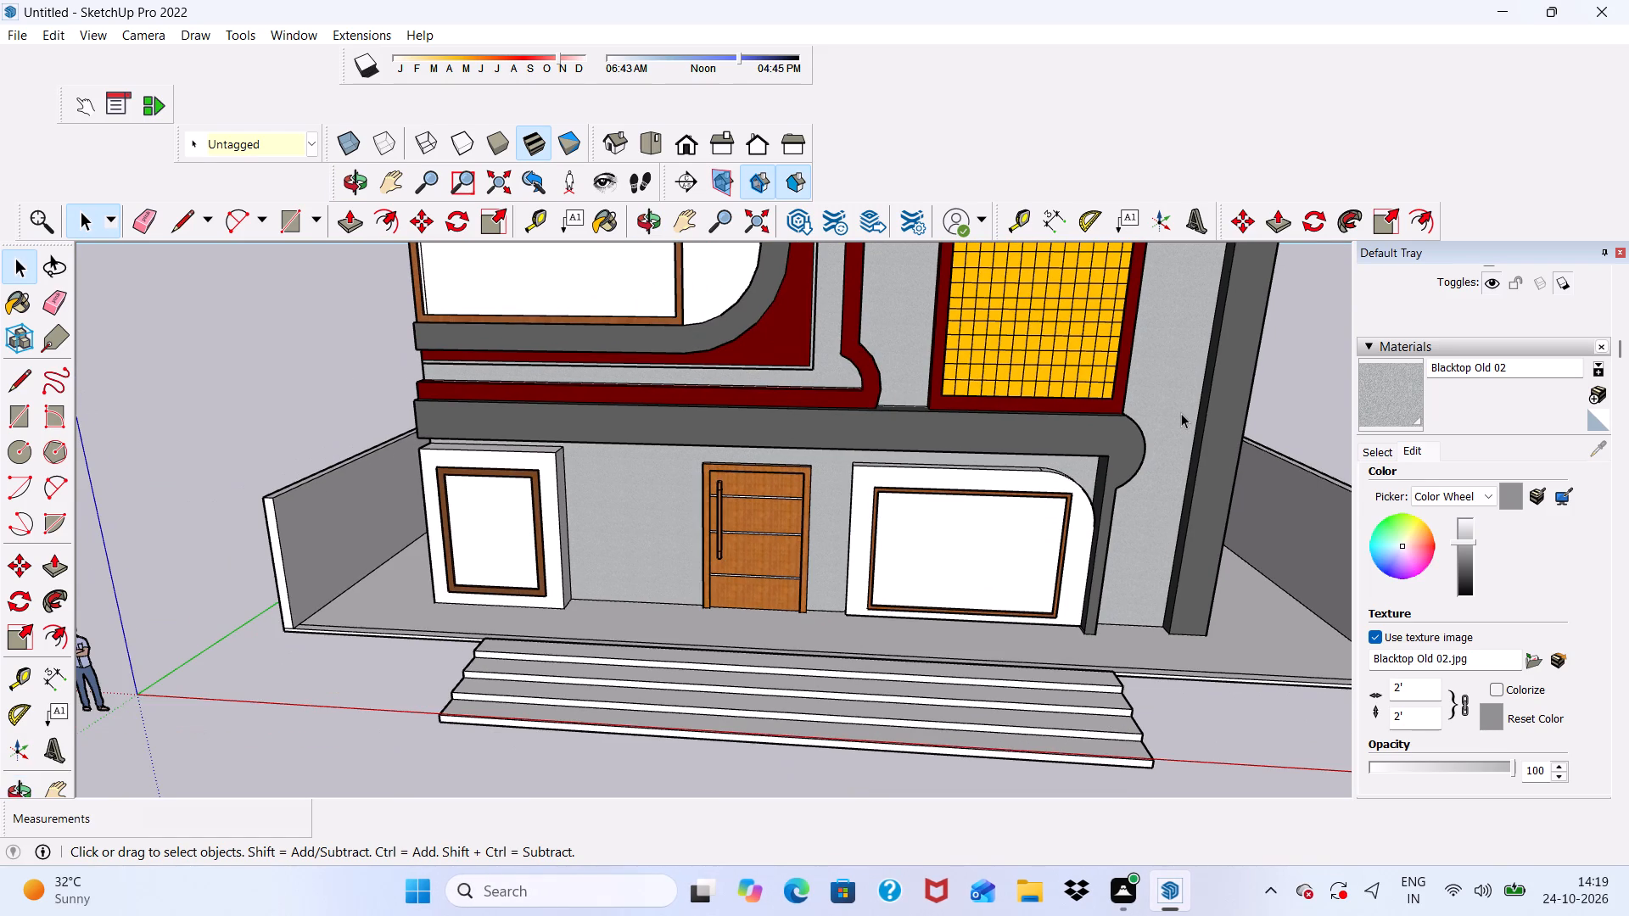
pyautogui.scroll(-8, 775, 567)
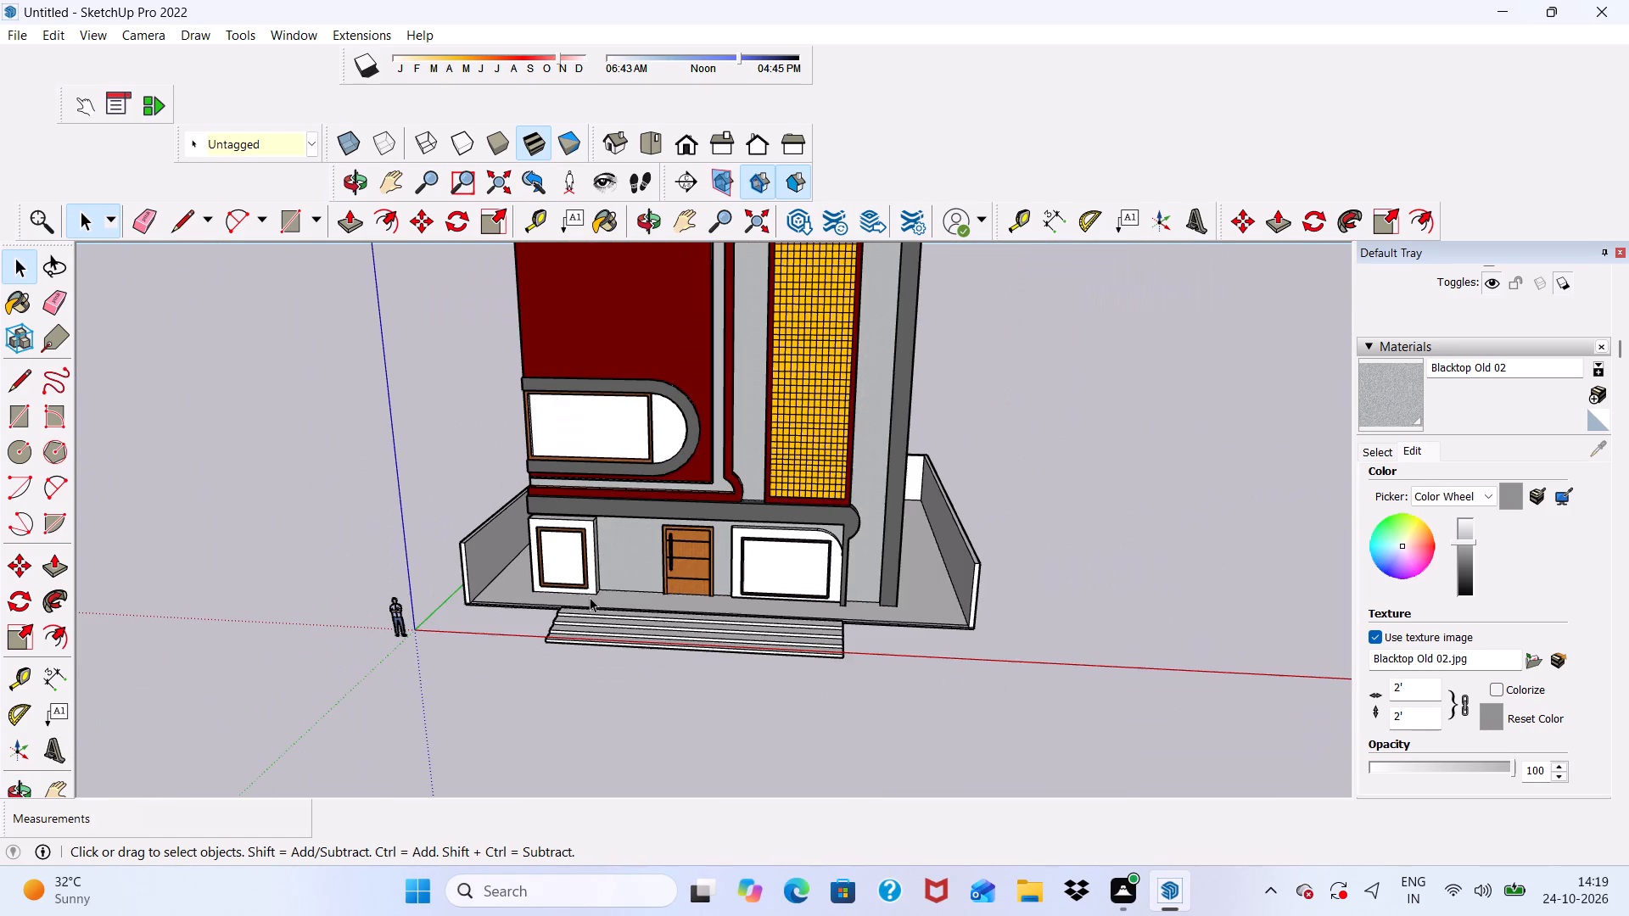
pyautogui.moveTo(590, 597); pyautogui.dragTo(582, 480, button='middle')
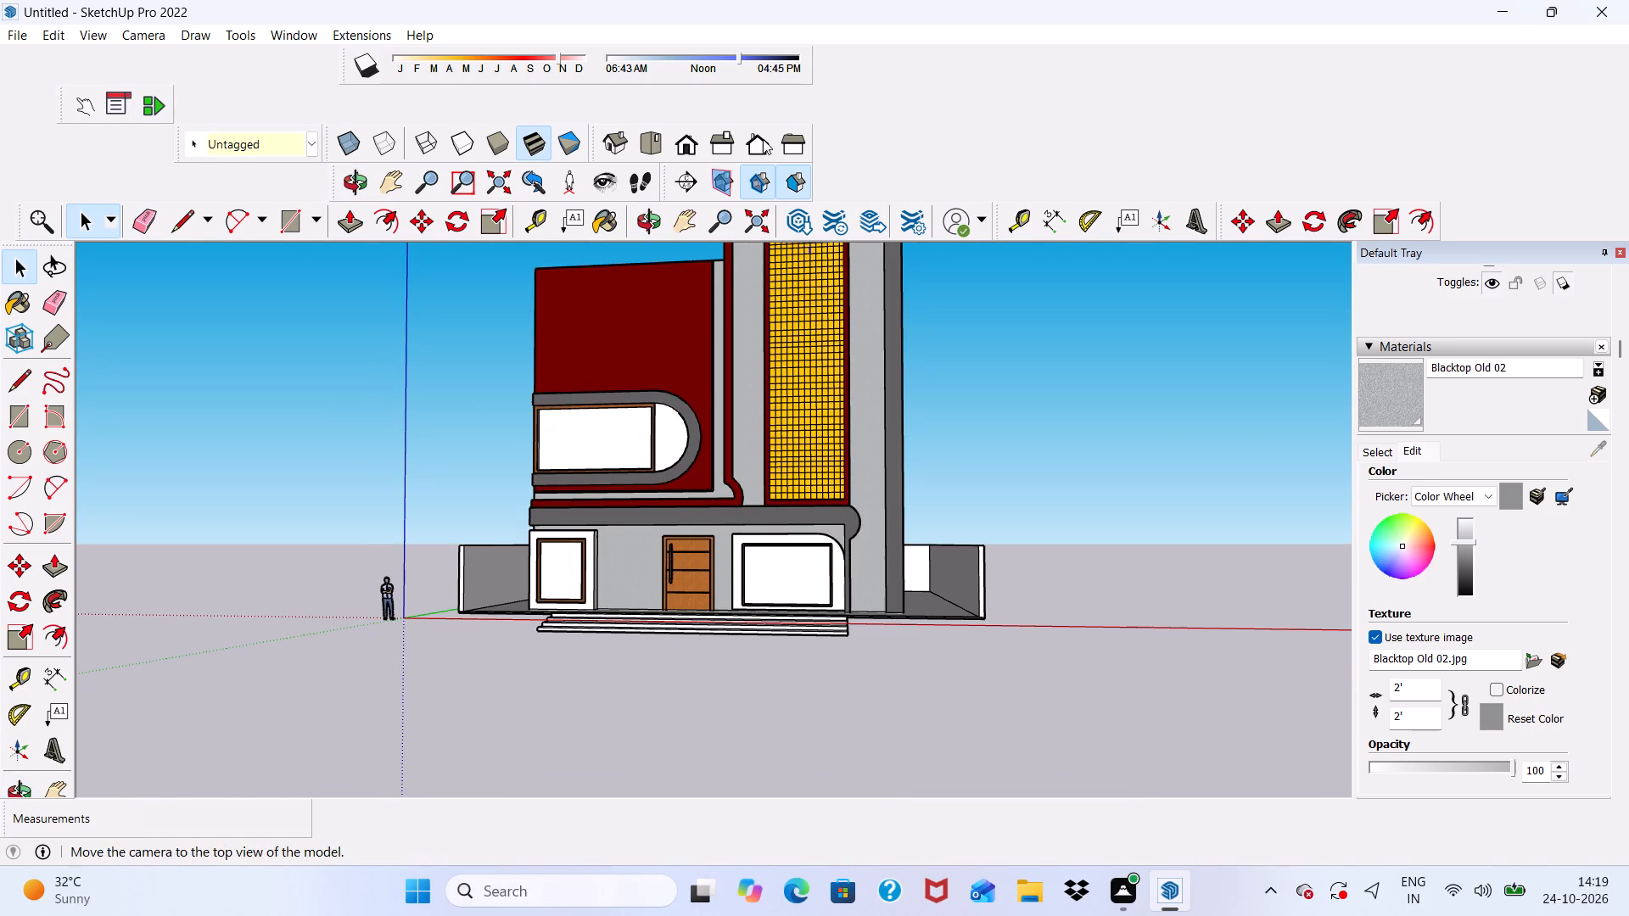
# Open 3D Warehouse, switch to the Edge browser and reach the 3D Warehouse website through the recent "3d warehouse" search.
pyautogui.click(803, 211)
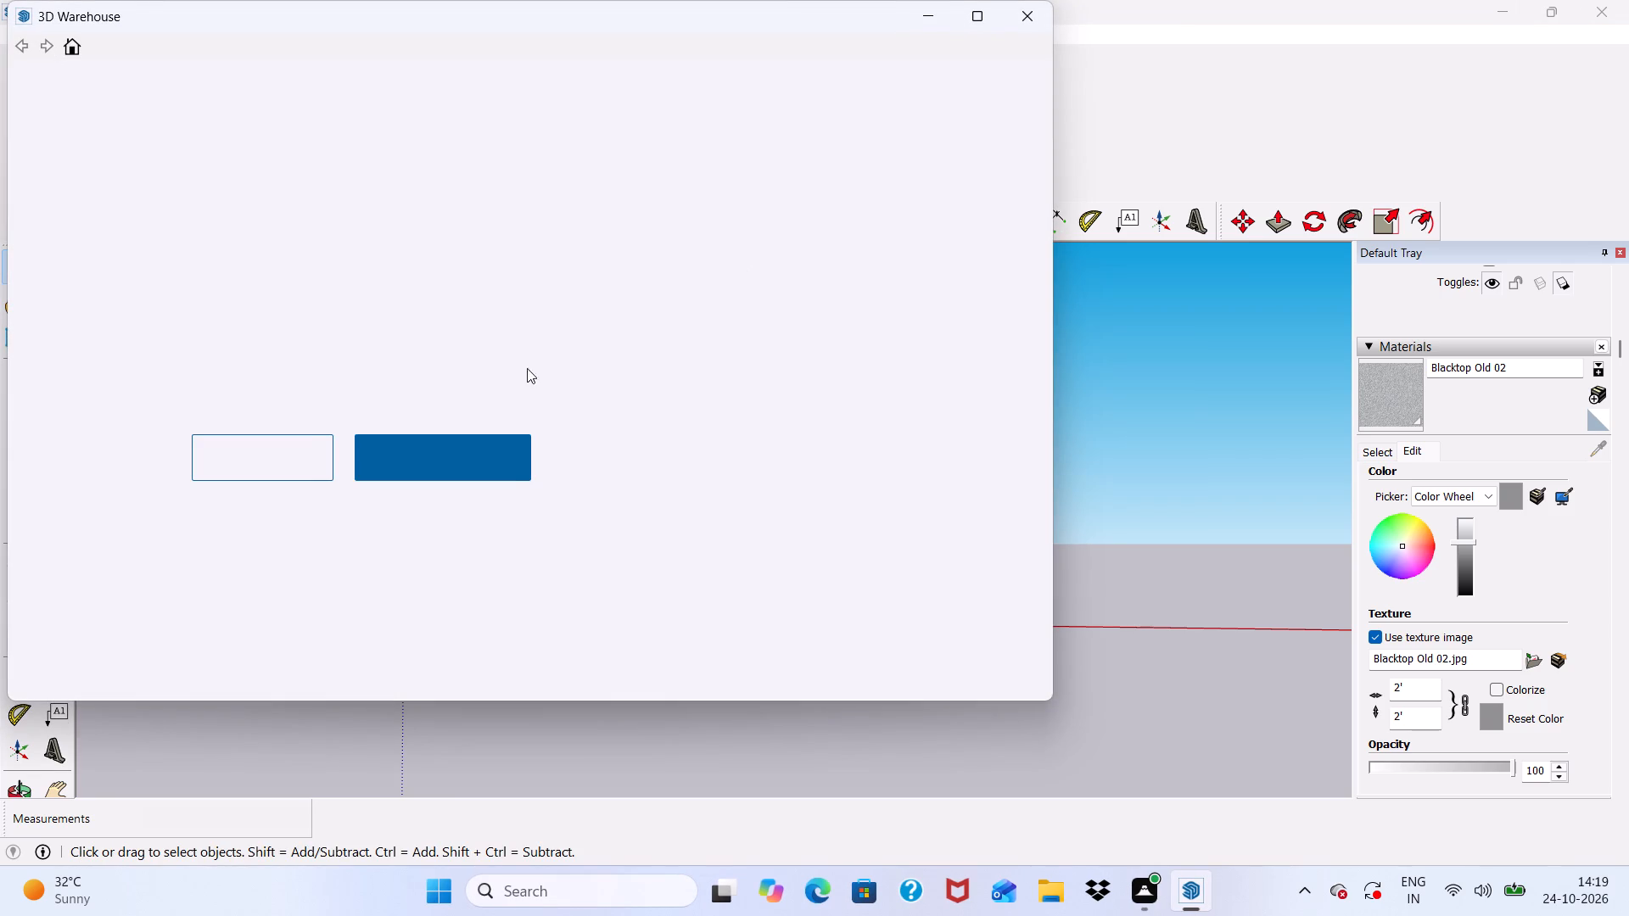
pyautogui.click(388, 455)
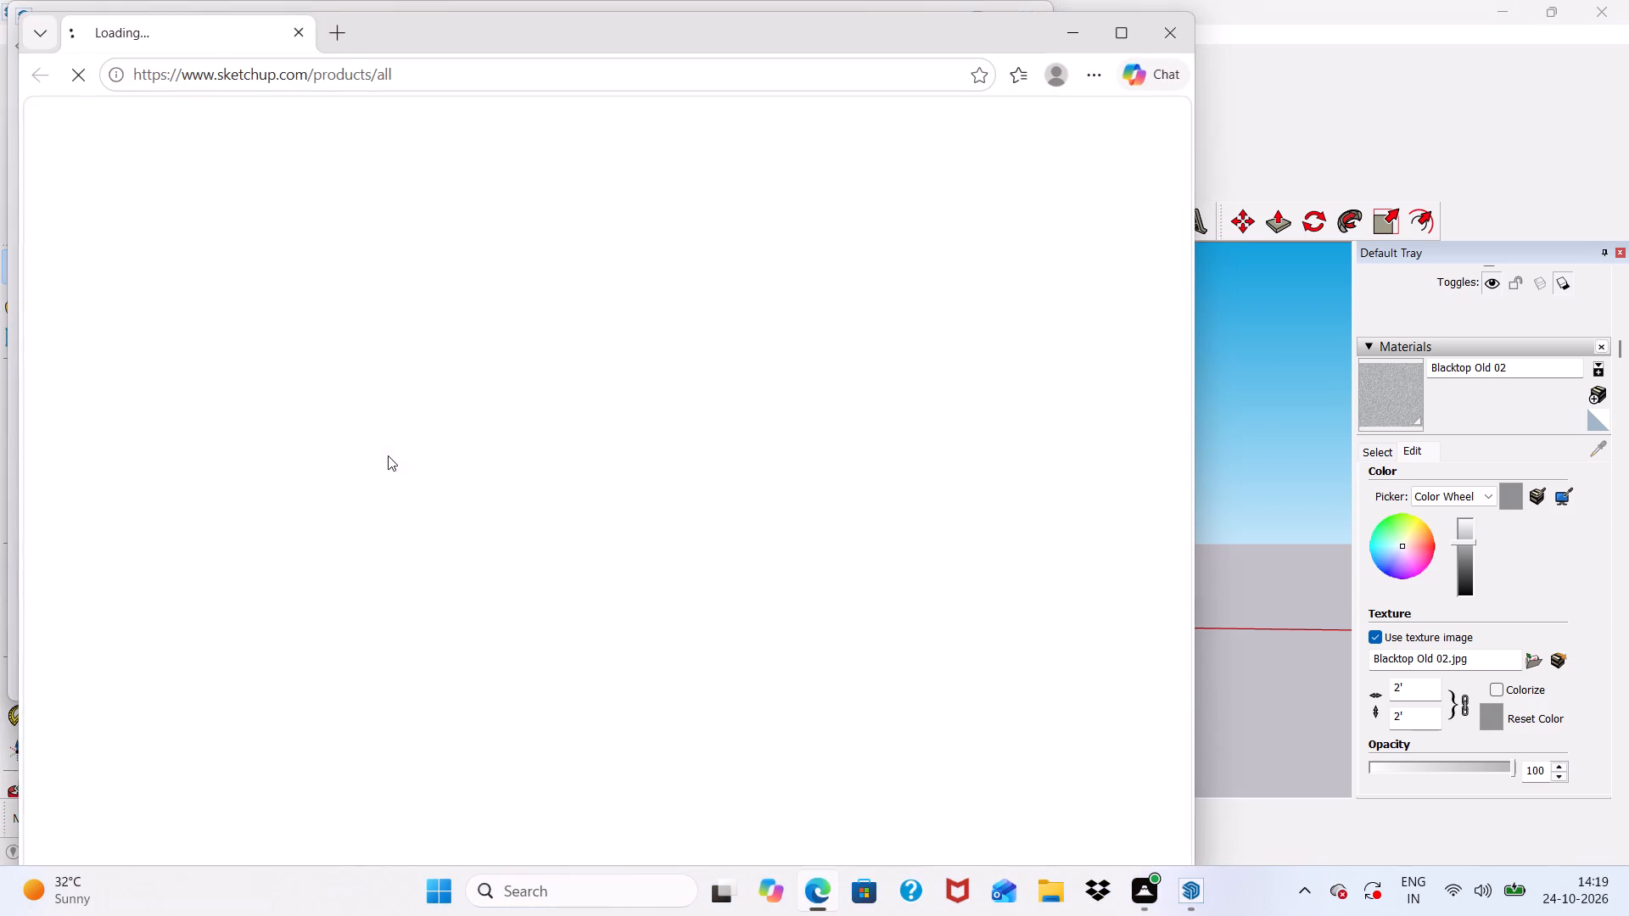
pyautogui.click(489, 75)
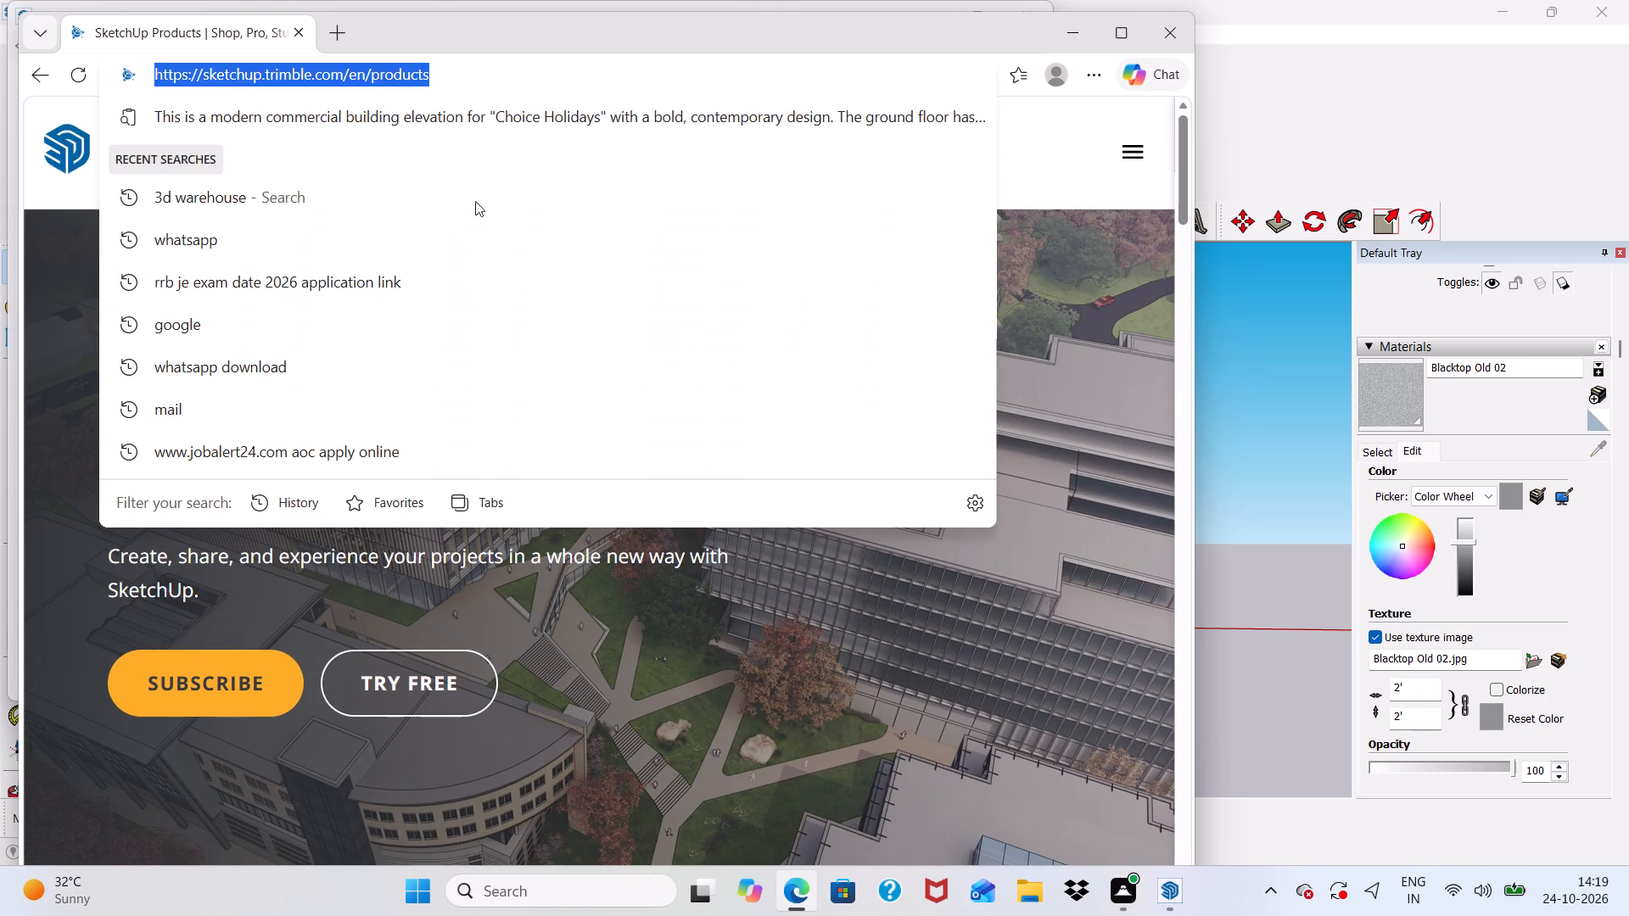
pyautogui.click(389, 208)
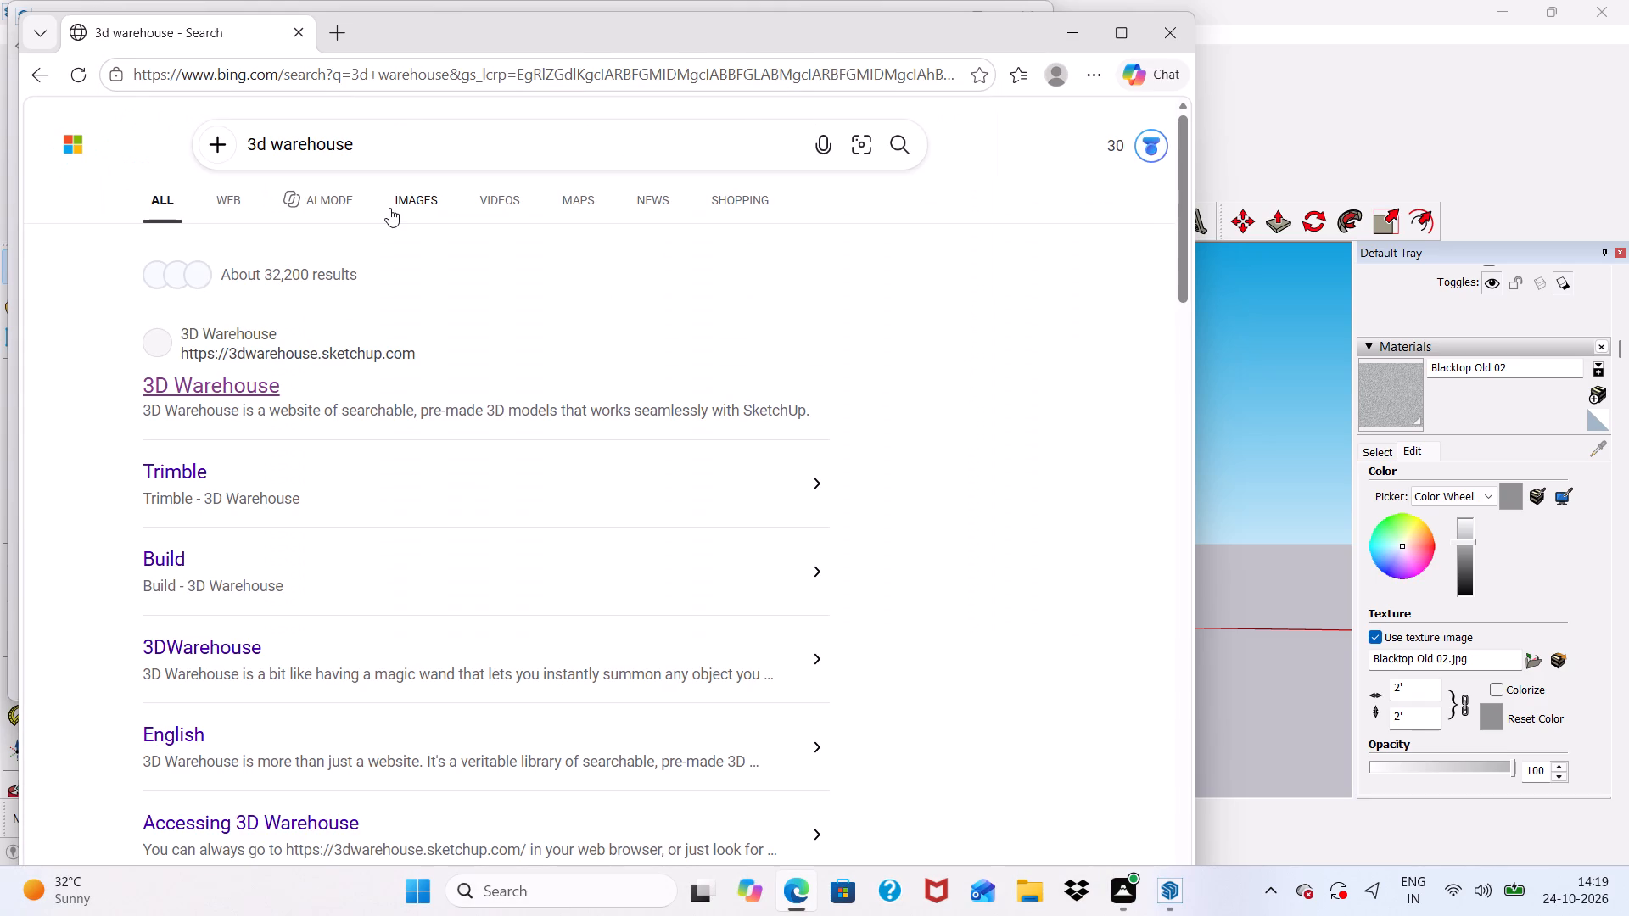
pyautogui.click(206, 389)
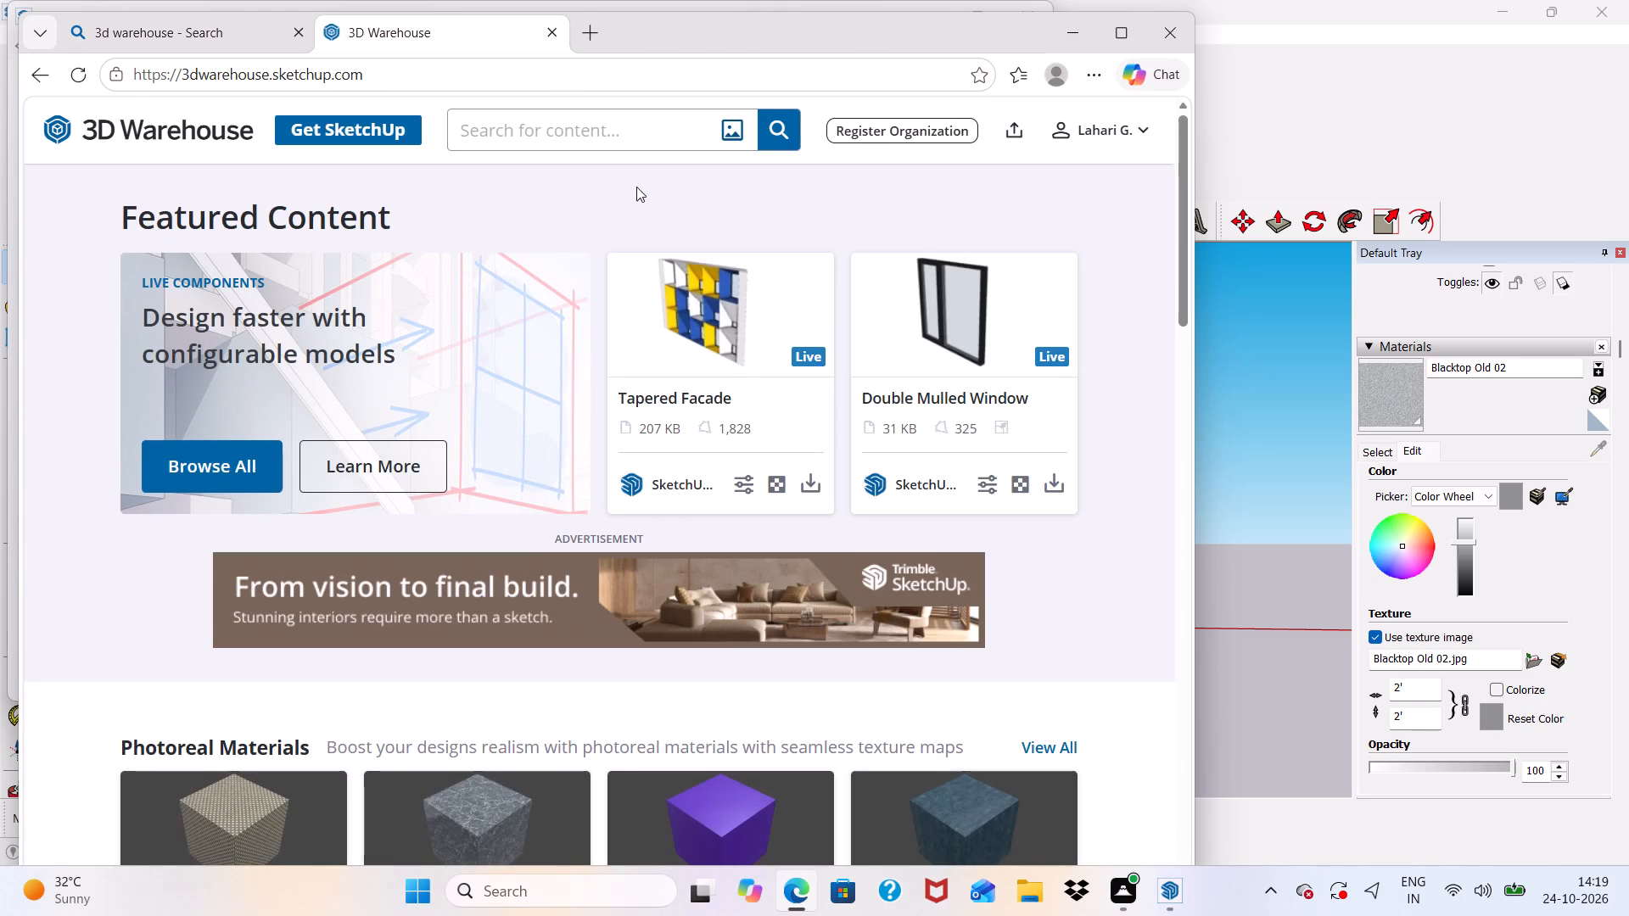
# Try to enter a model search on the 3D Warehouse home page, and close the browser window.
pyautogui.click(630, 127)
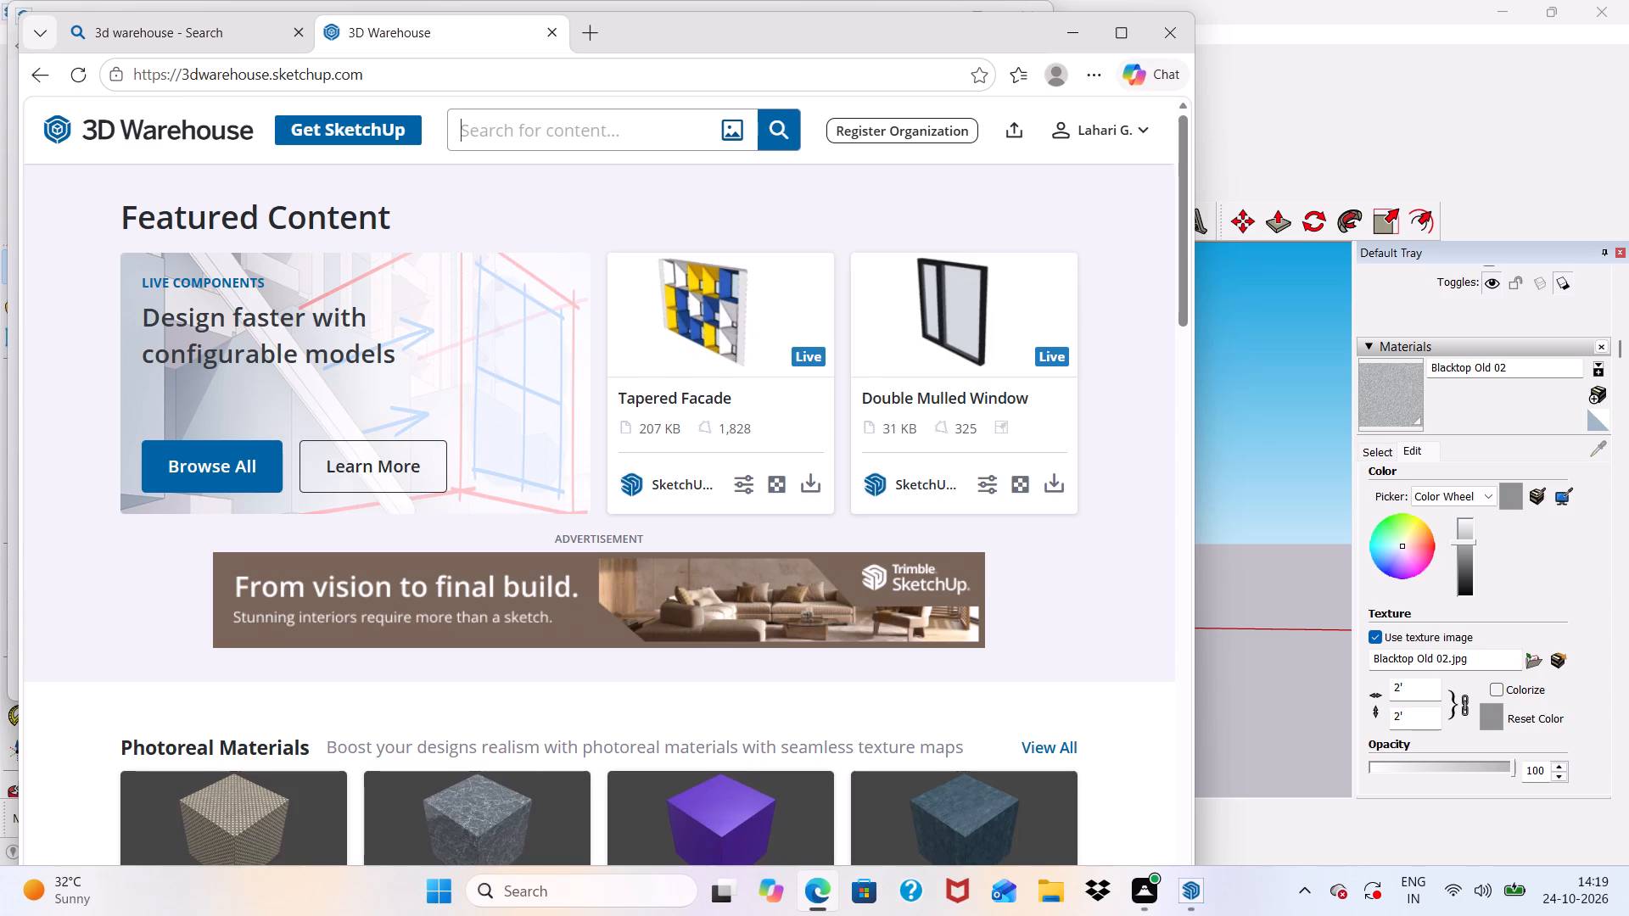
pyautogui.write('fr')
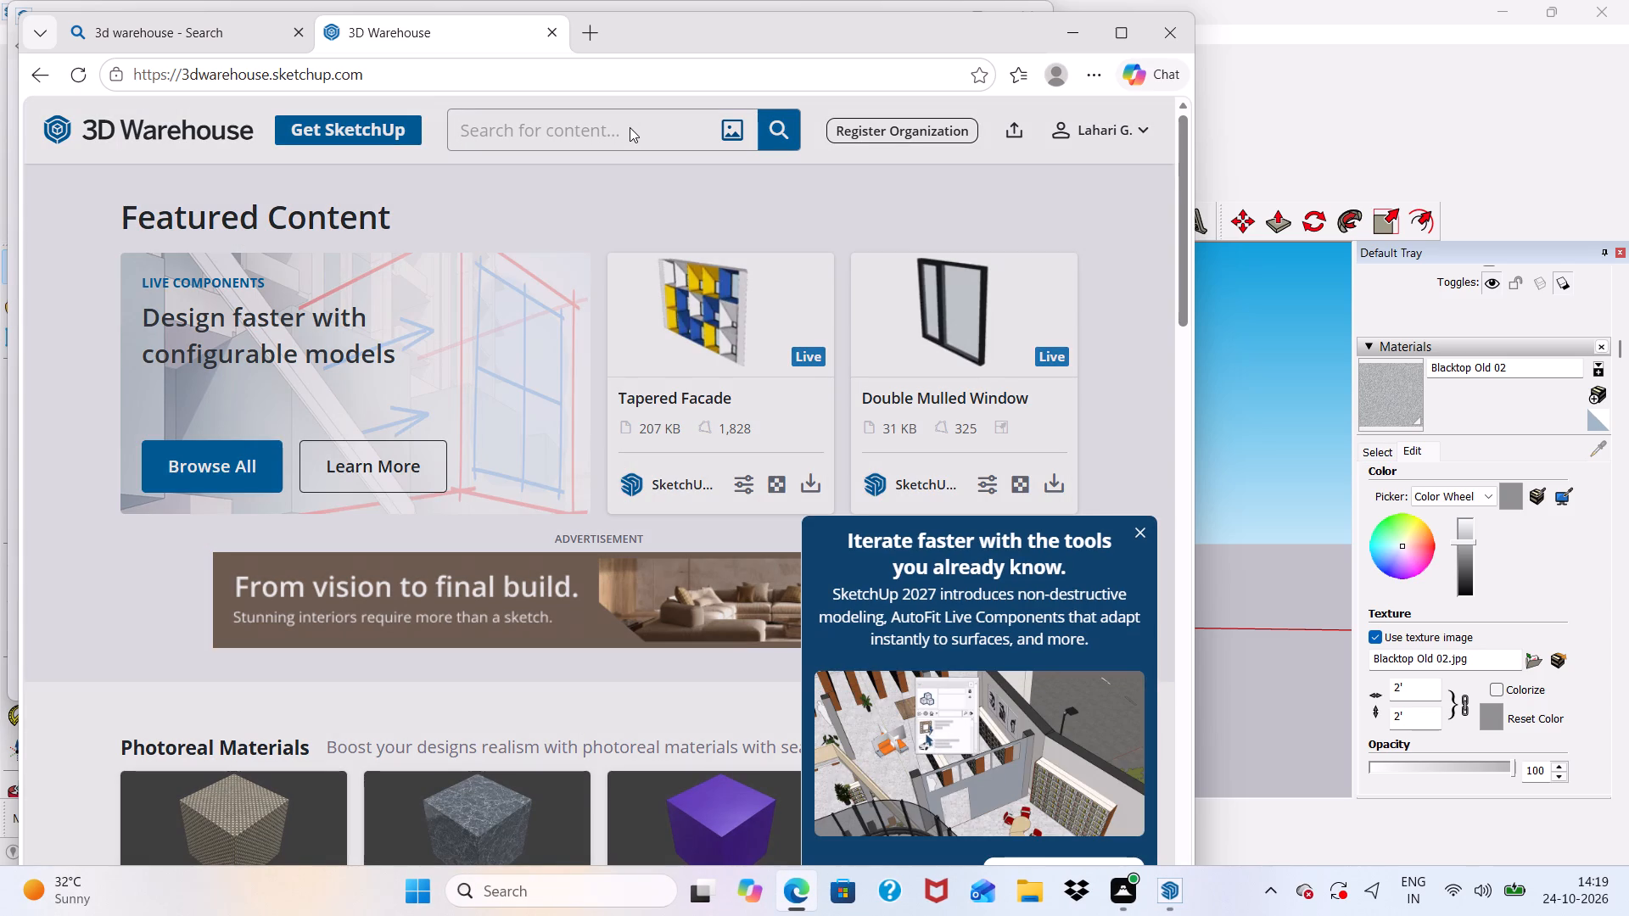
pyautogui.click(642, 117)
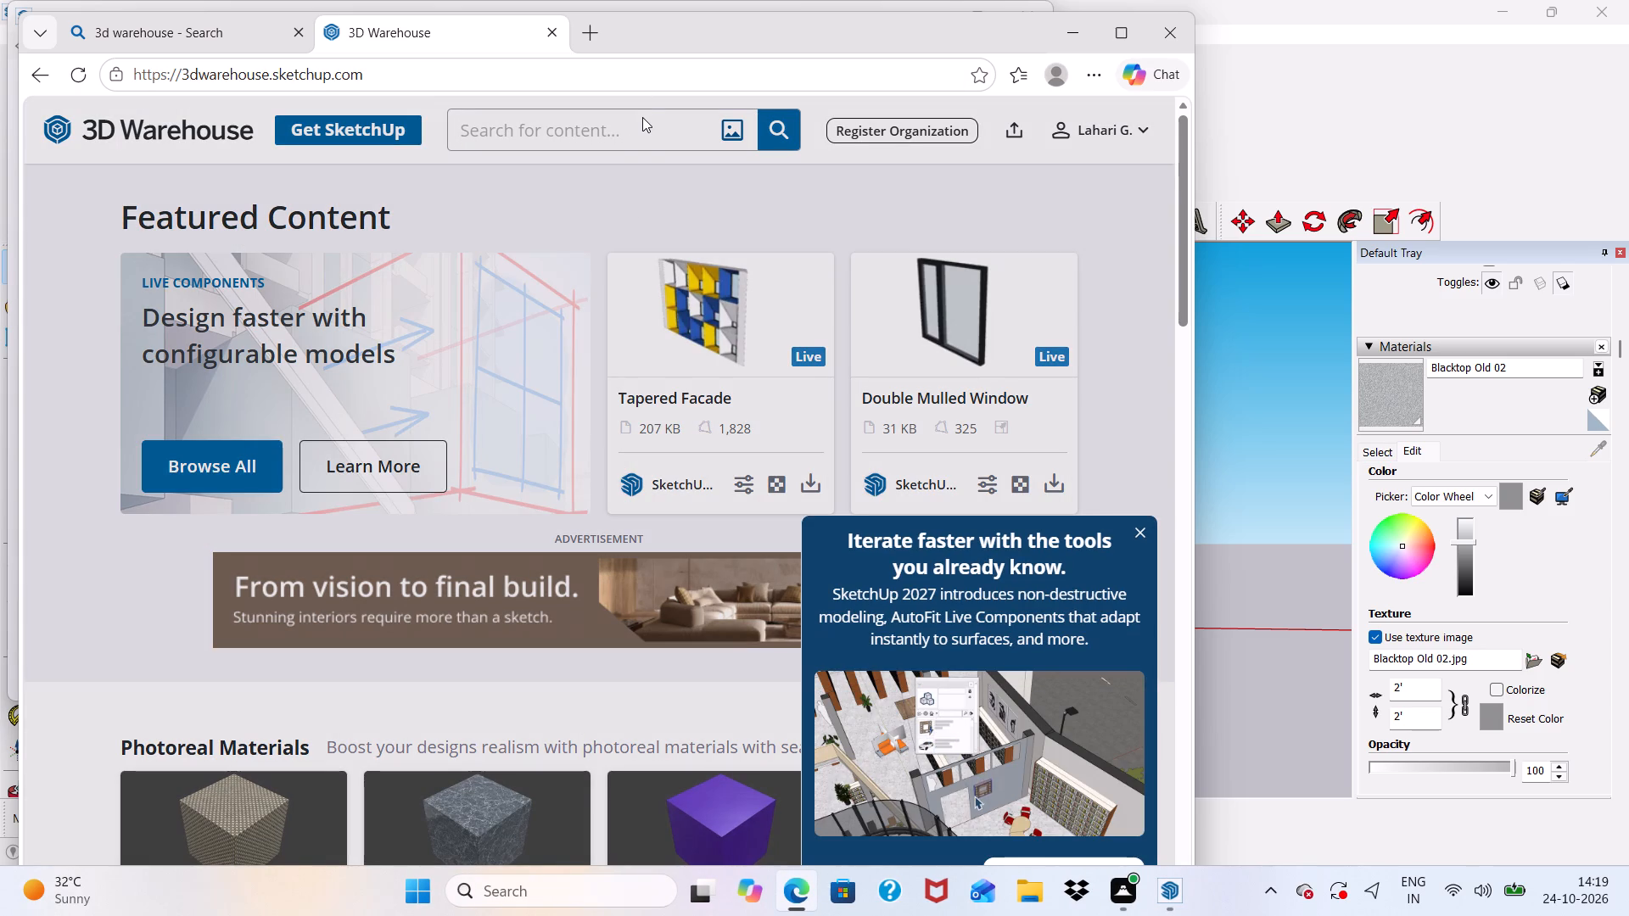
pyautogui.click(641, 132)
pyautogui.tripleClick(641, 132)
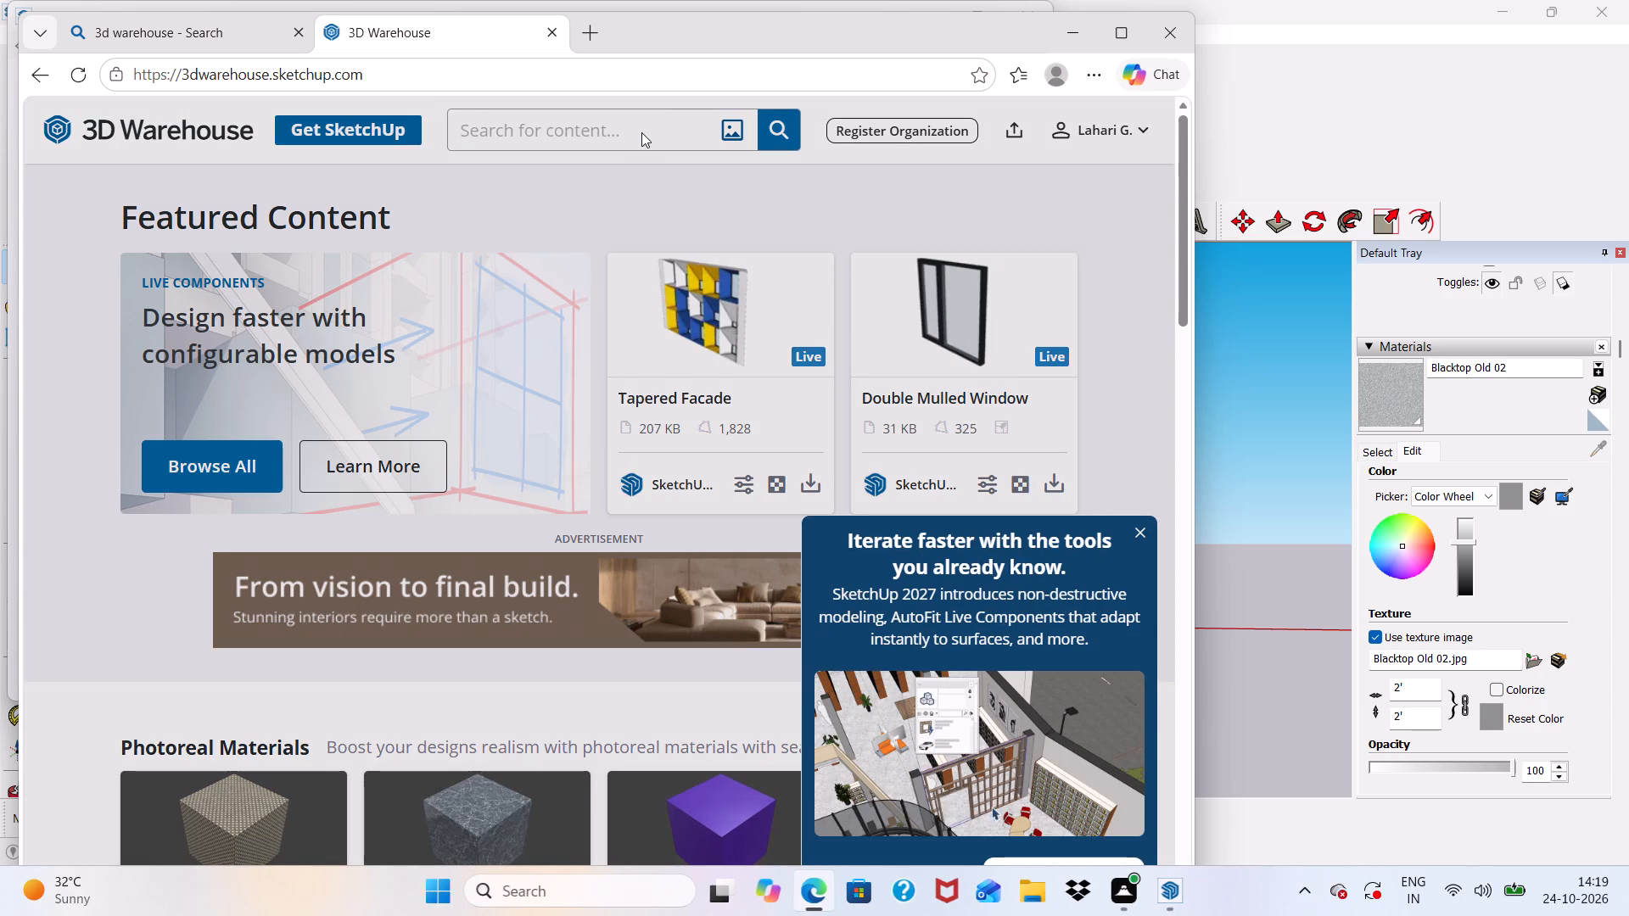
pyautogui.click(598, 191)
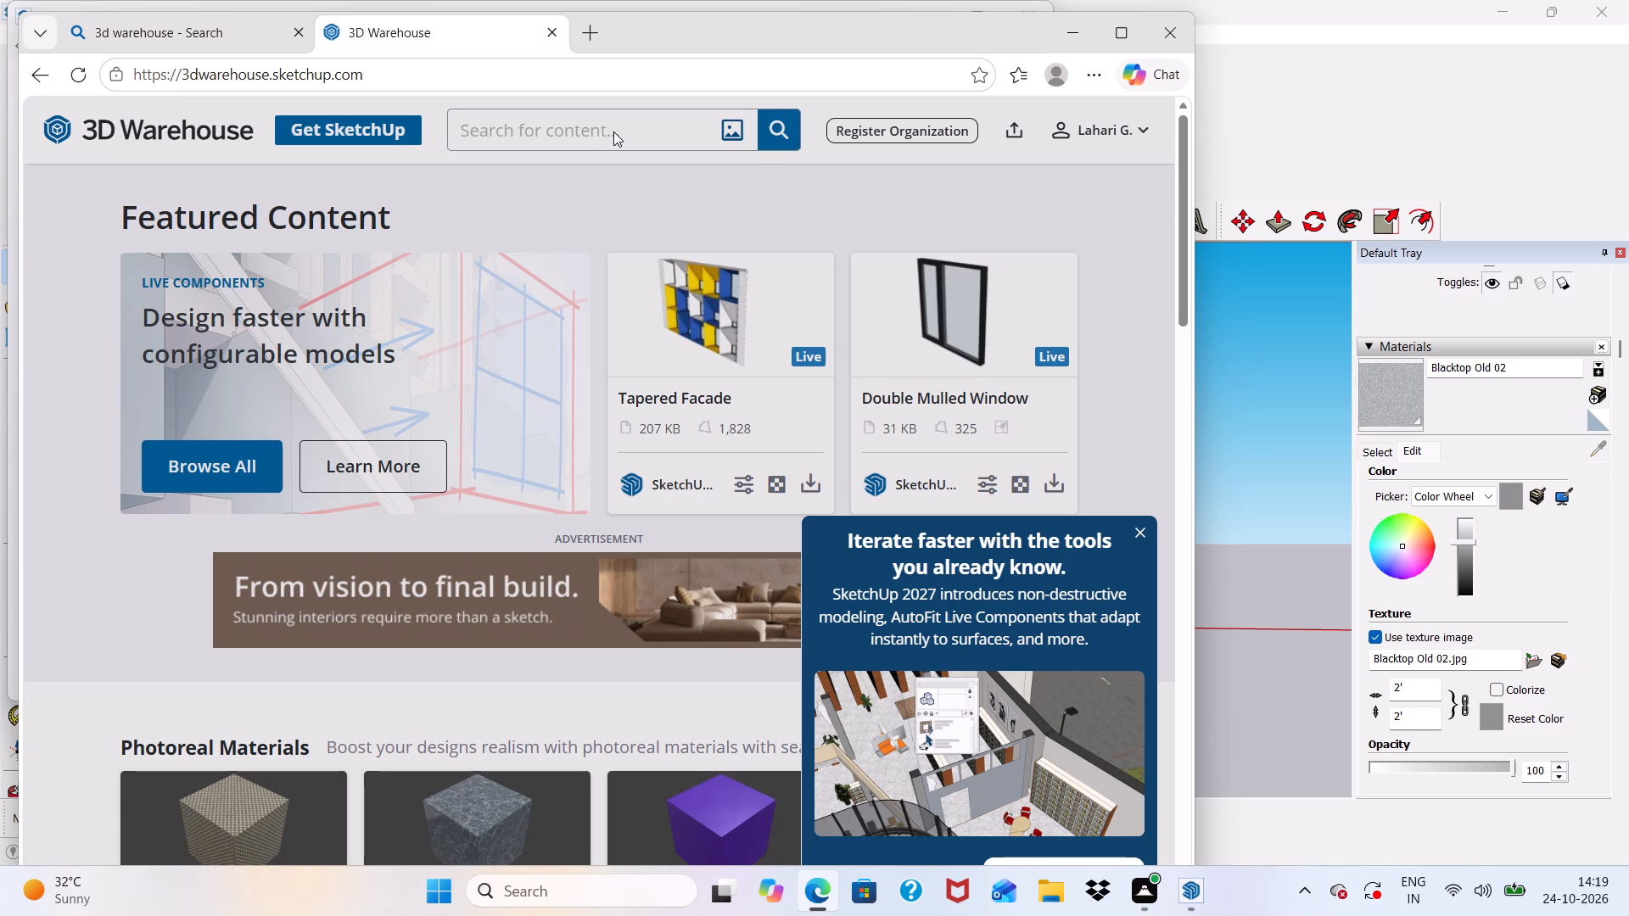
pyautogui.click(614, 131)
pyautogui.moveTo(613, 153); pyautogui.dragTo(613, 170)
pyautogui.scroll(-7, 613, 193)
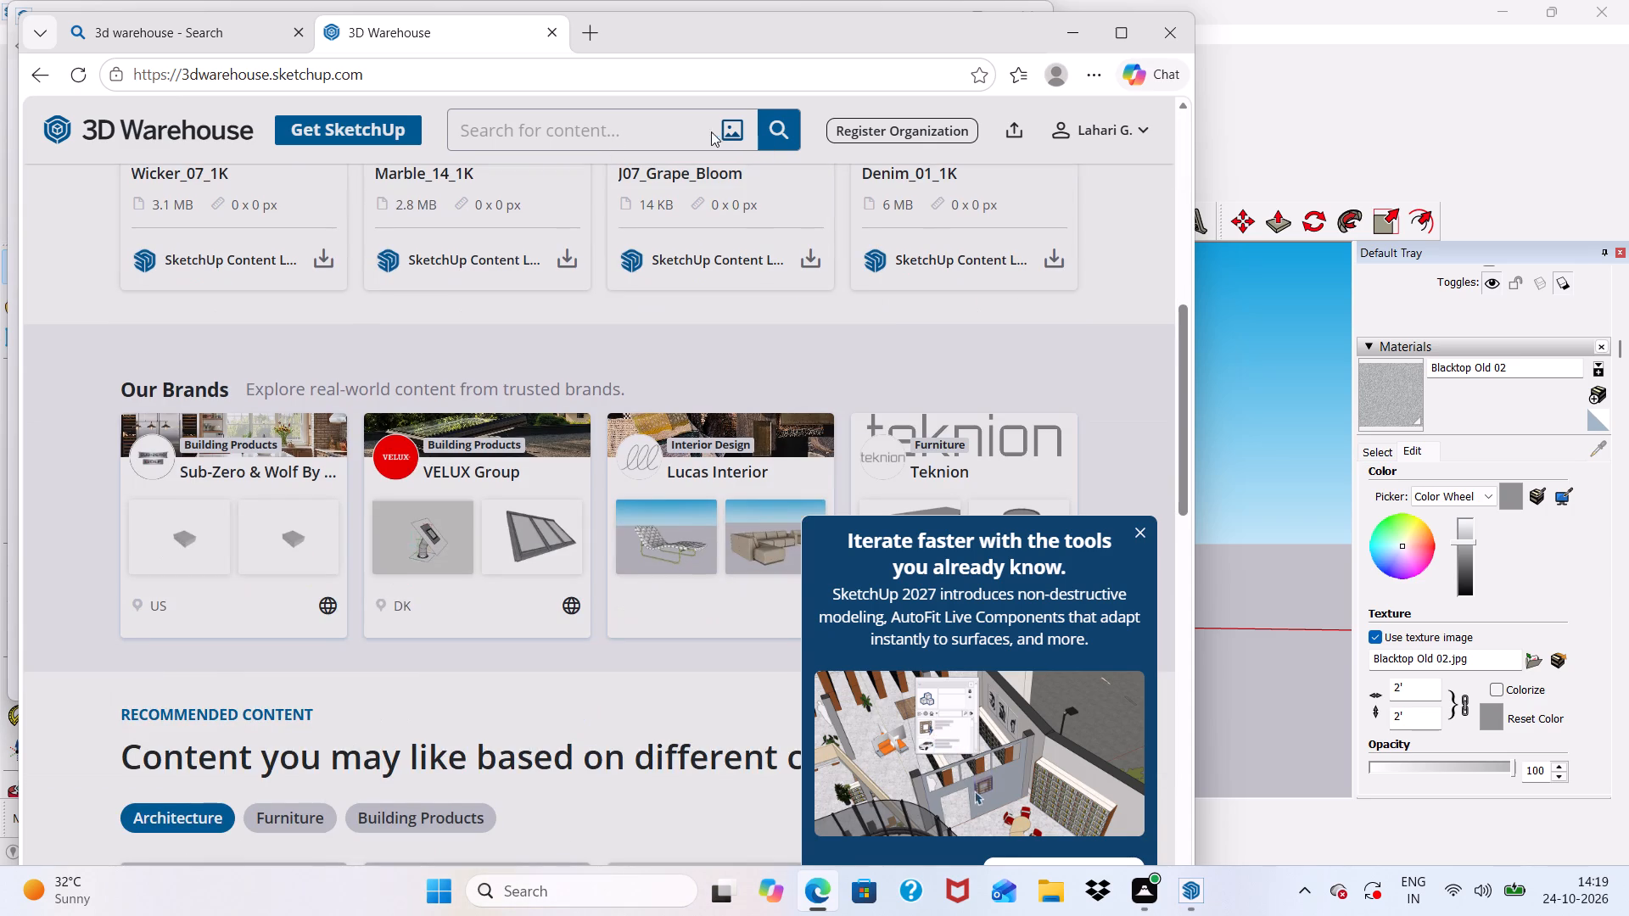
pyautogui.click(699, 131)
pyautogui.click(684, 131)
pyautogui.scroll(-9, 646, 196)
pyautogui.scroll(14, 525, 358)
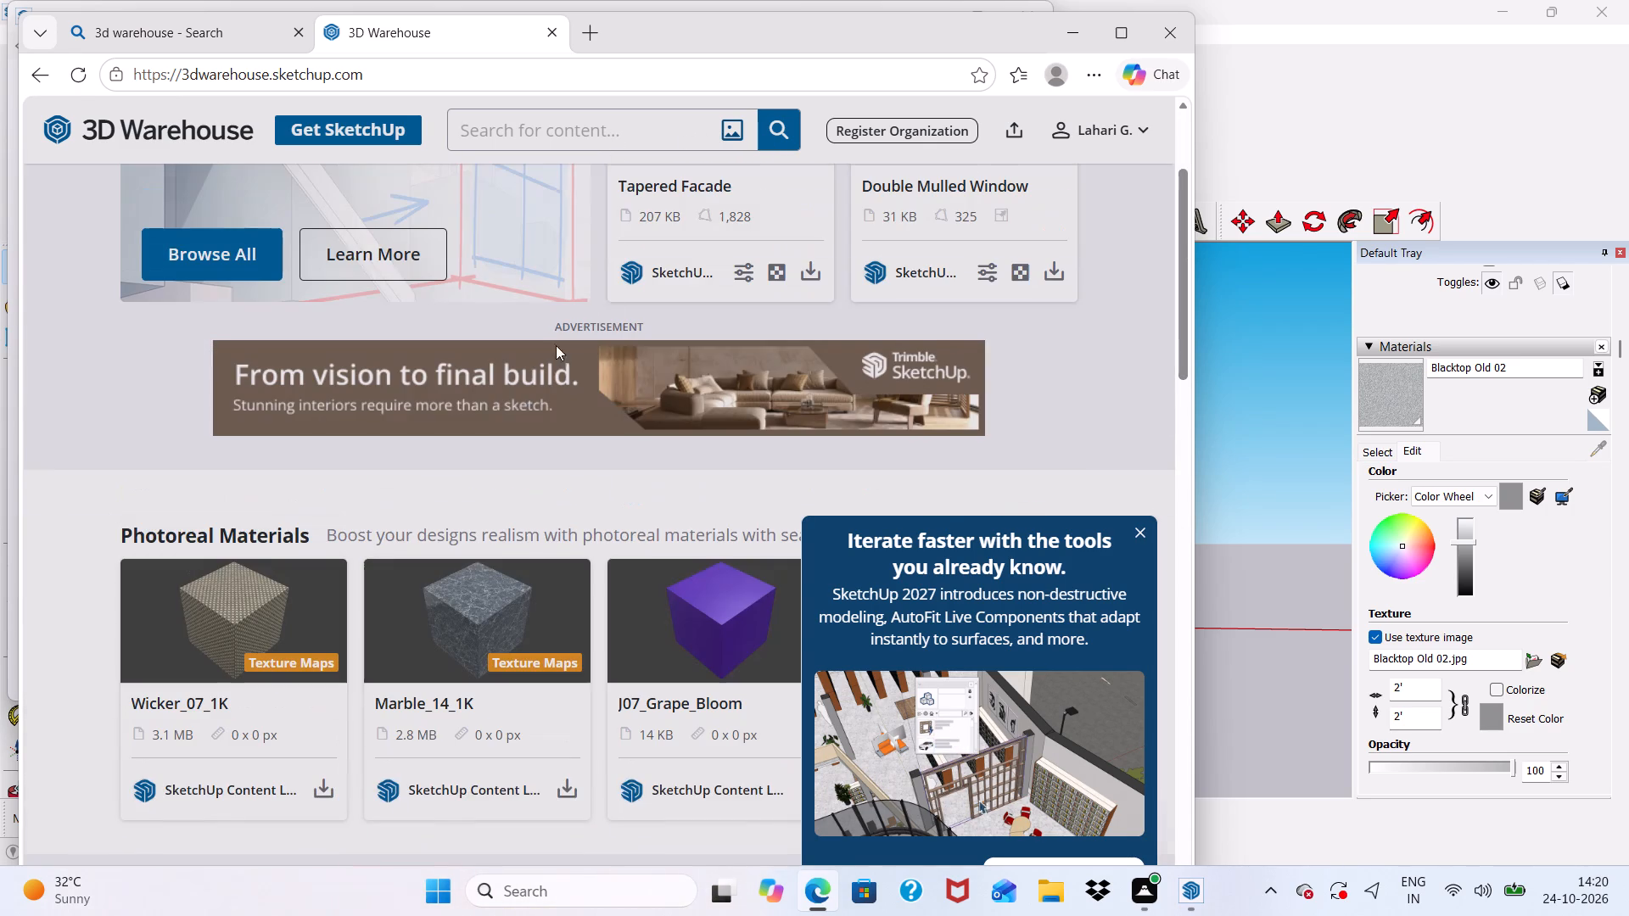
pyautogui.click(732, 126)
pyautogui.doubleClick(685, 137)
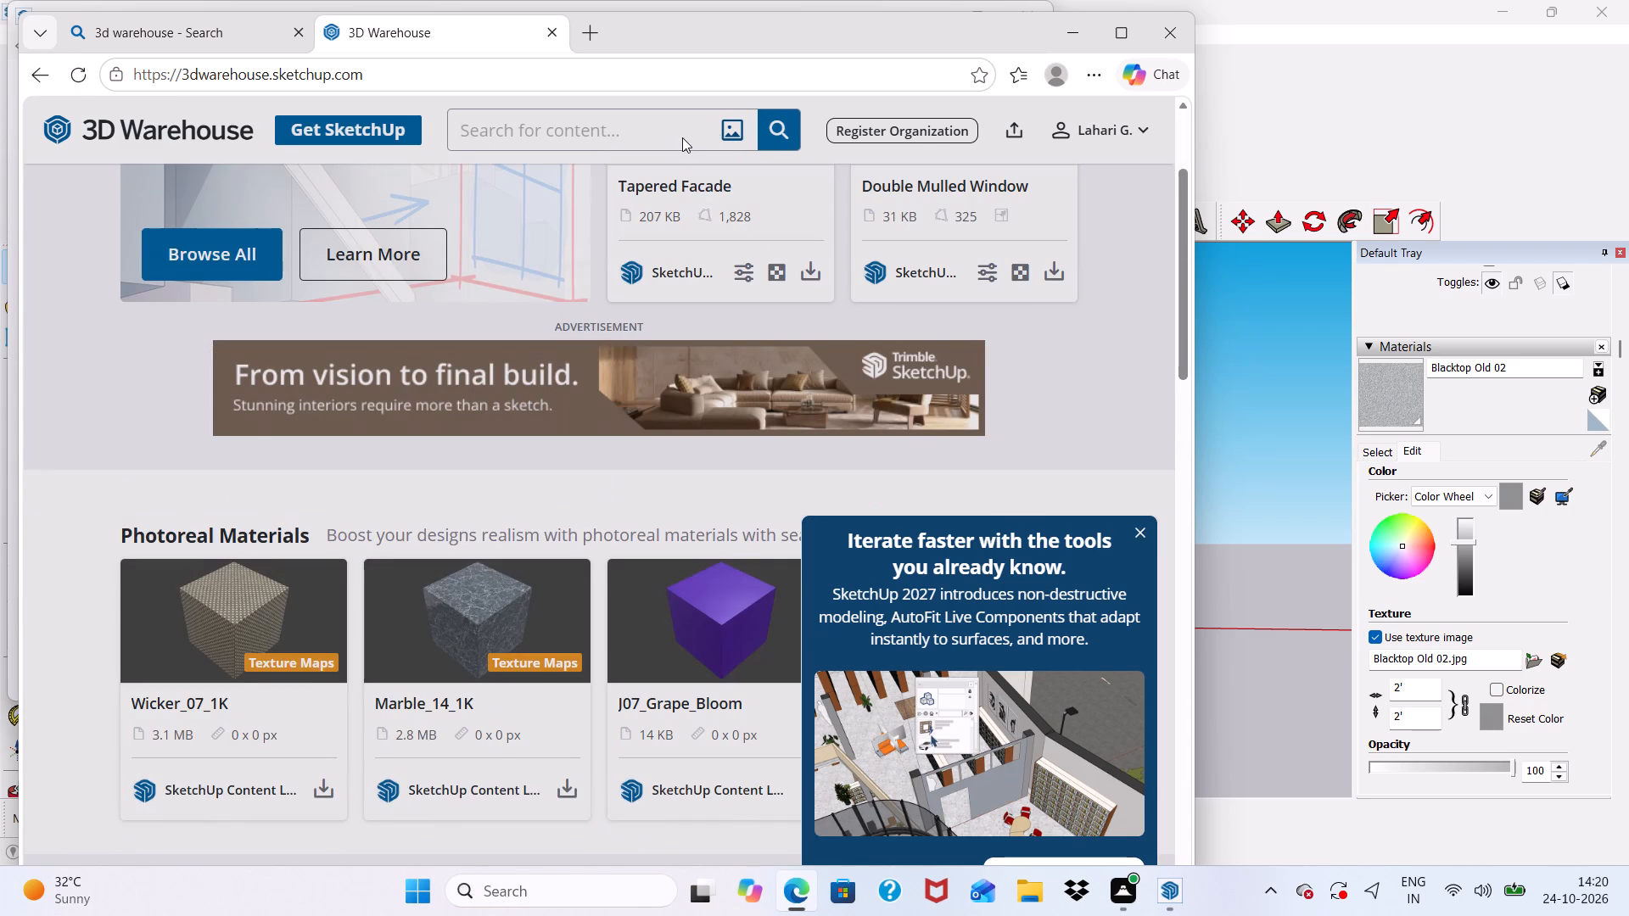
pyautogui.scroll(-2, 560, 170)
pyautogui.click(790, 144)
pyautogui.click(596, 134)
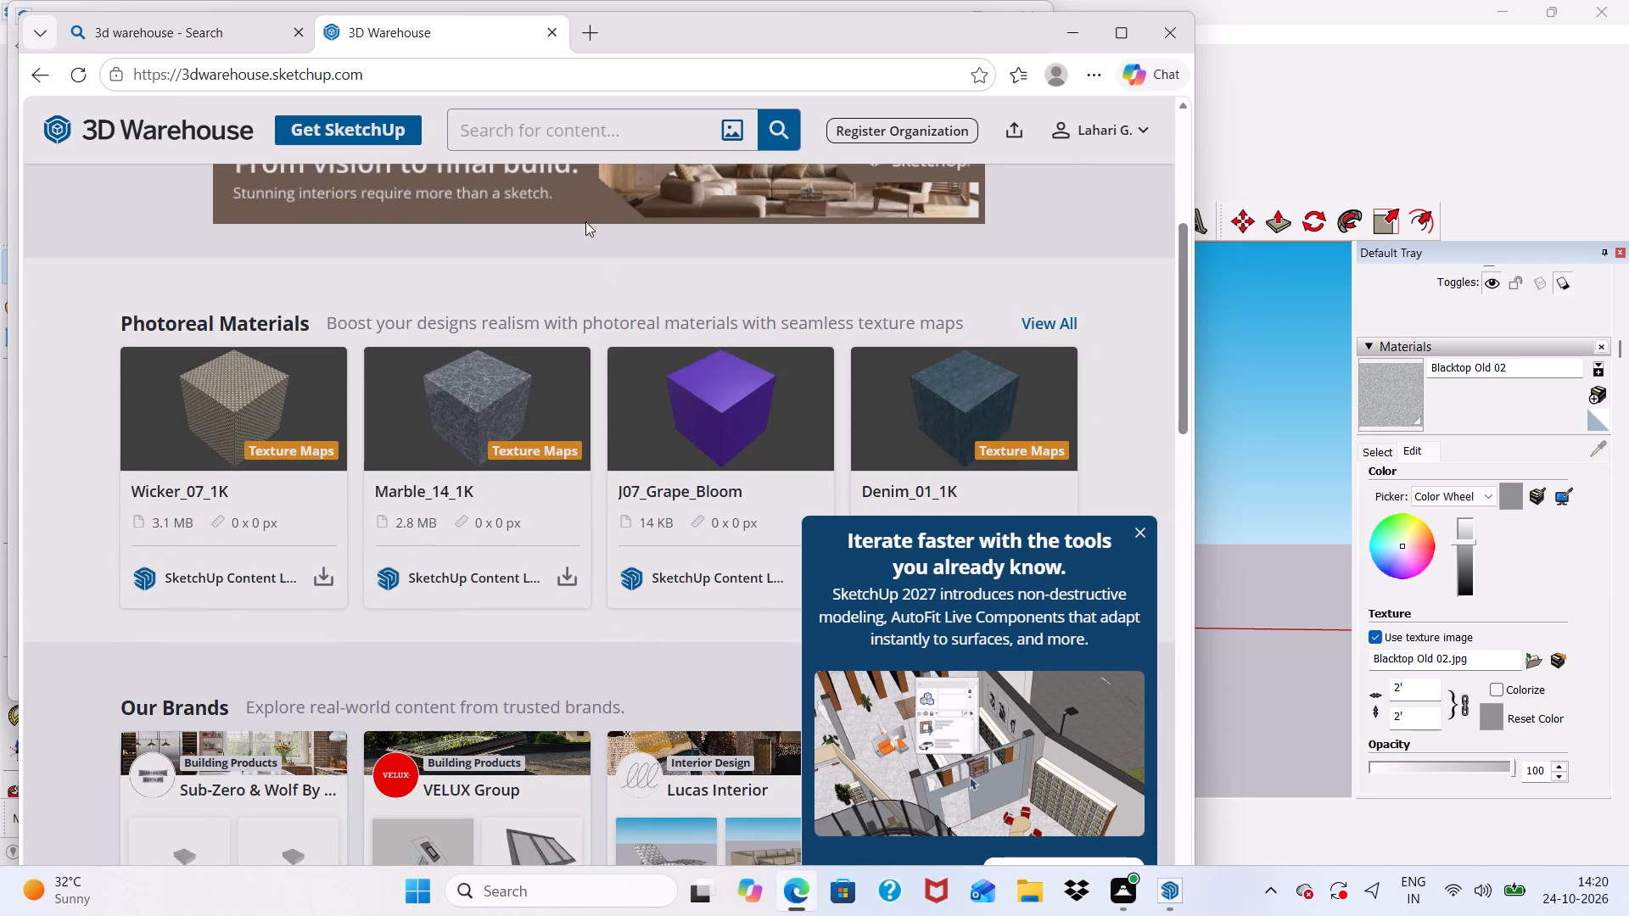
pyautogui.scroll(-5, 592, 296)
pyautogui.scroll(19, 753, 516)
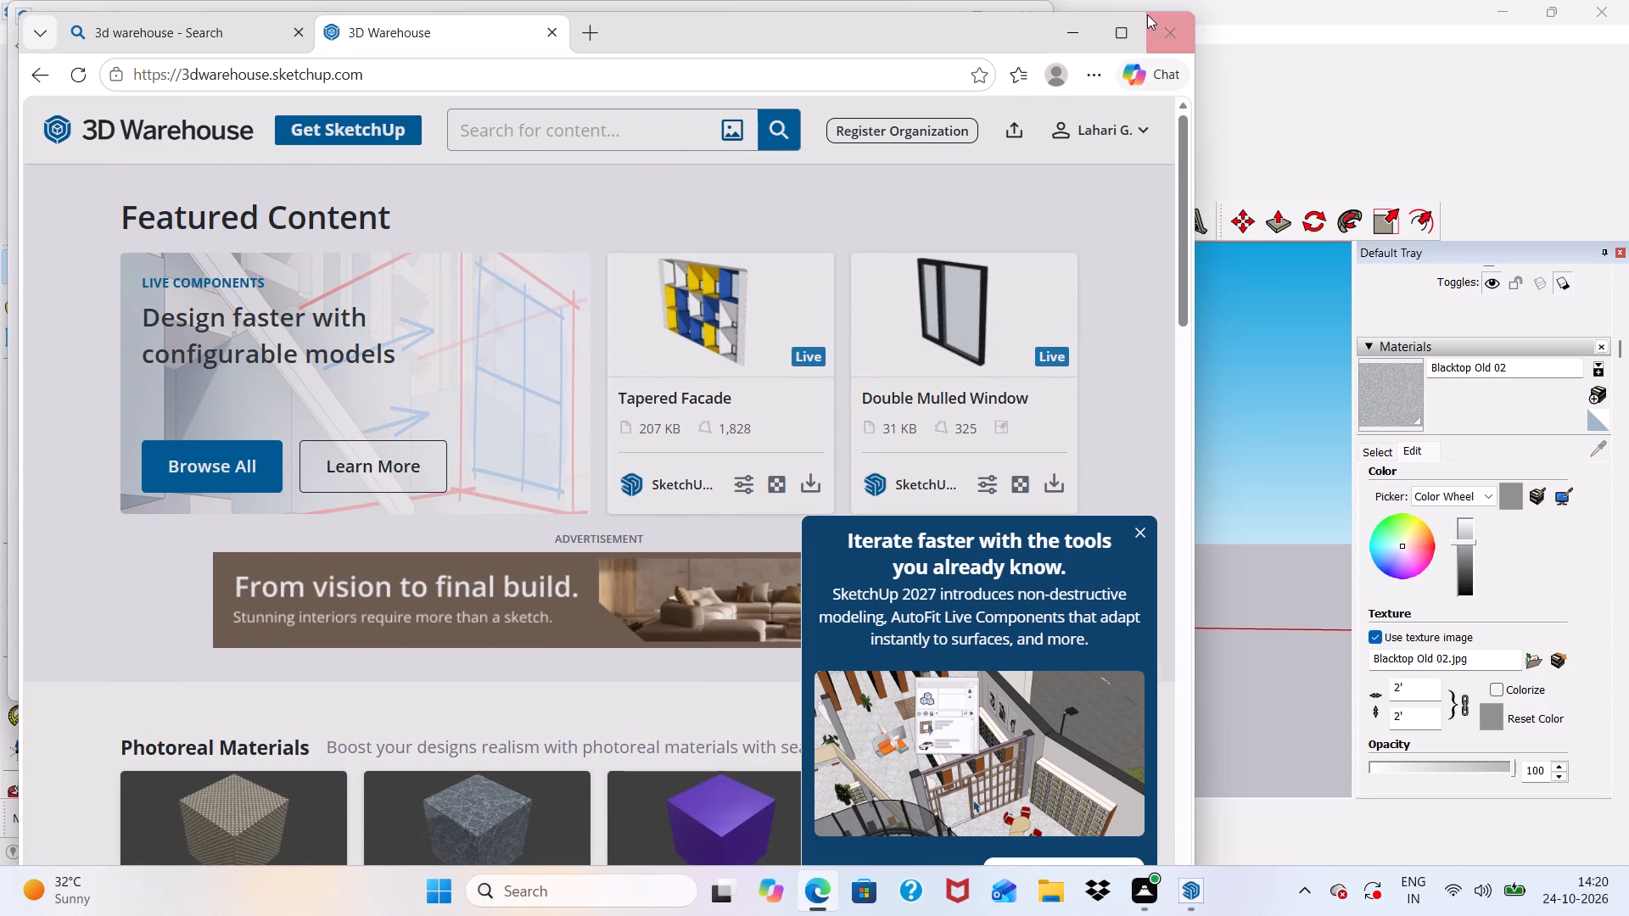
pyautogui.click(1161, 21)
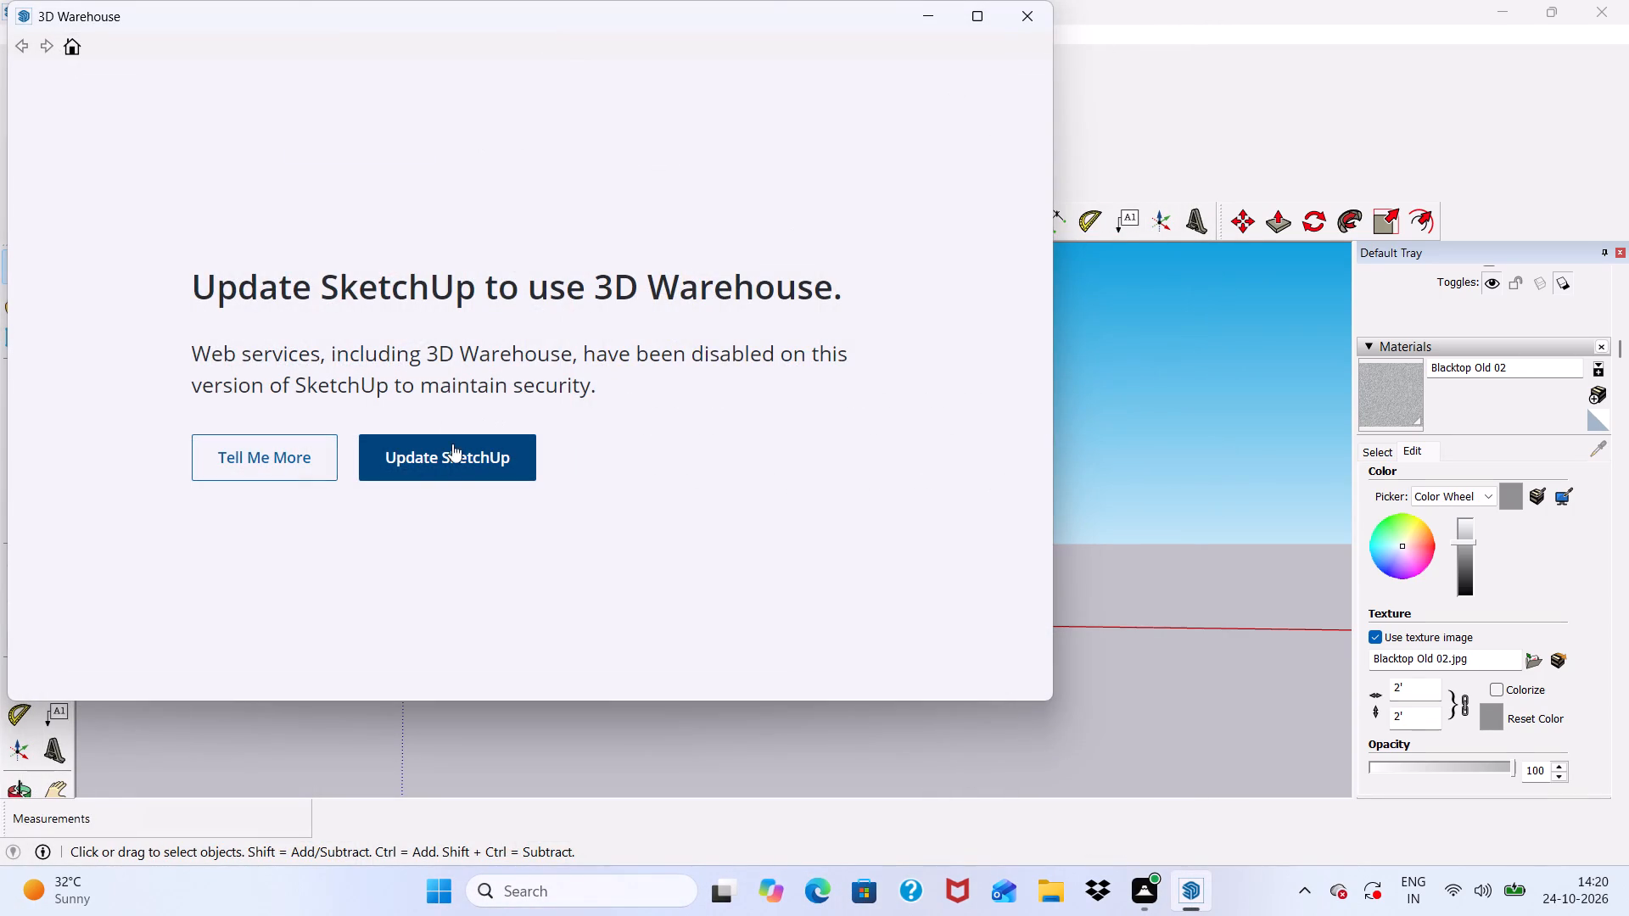
# Reopen the 3D Warehouse website in Edge through the recent "3d warehouse" search and dismiss the promotional pop-up.
pyautogui.click(436, 450)
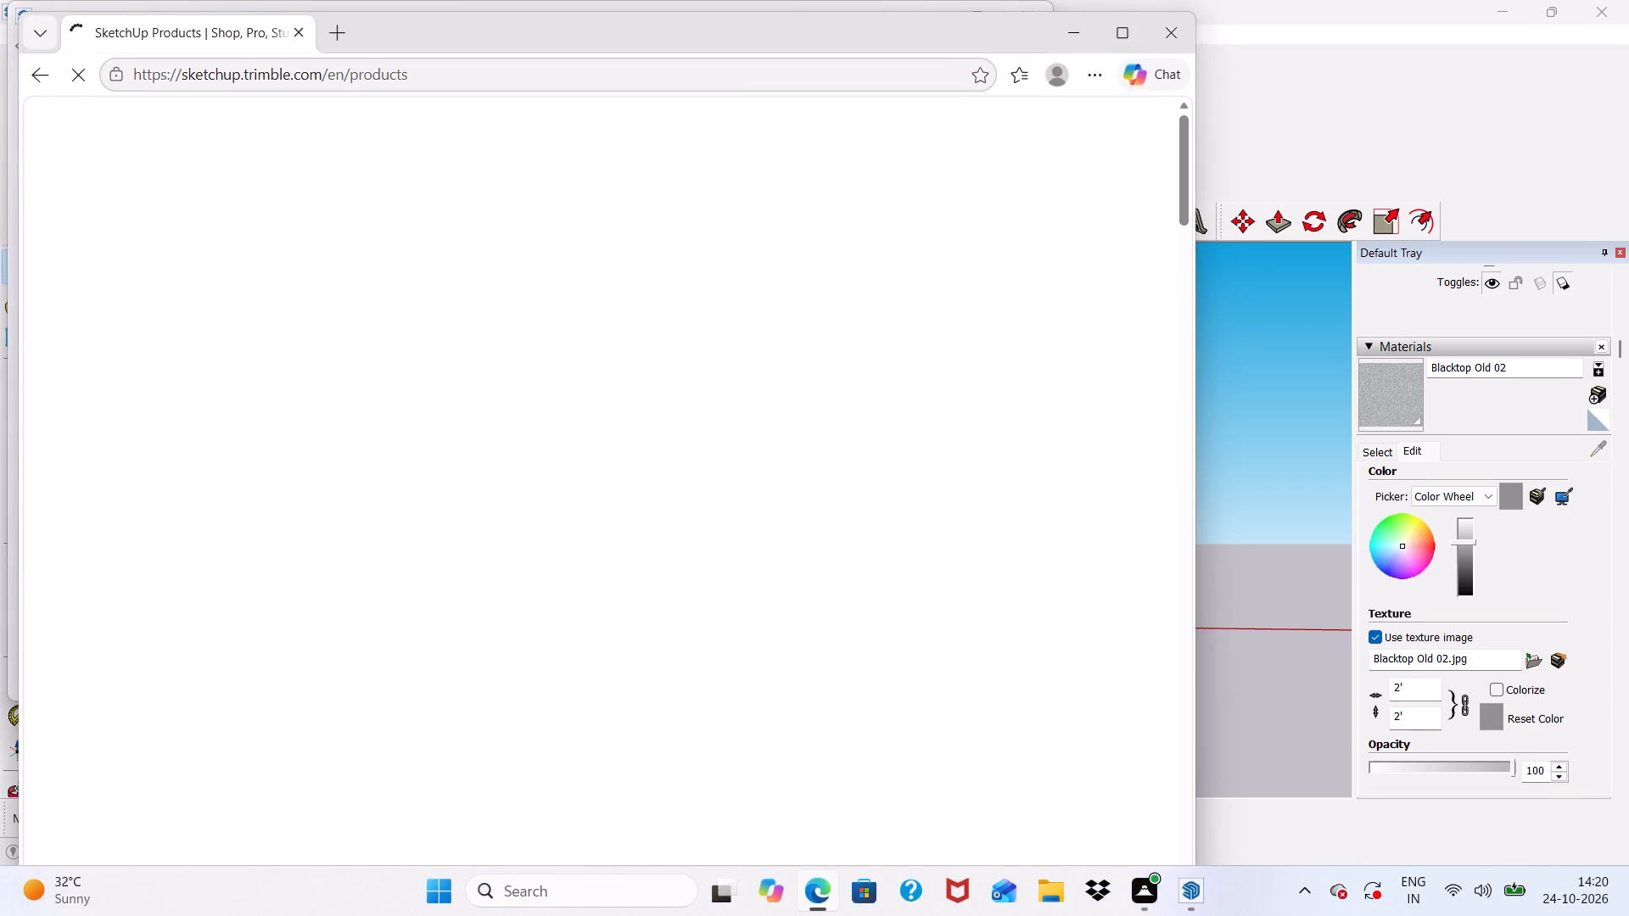
pyautogui.click(406, 72)
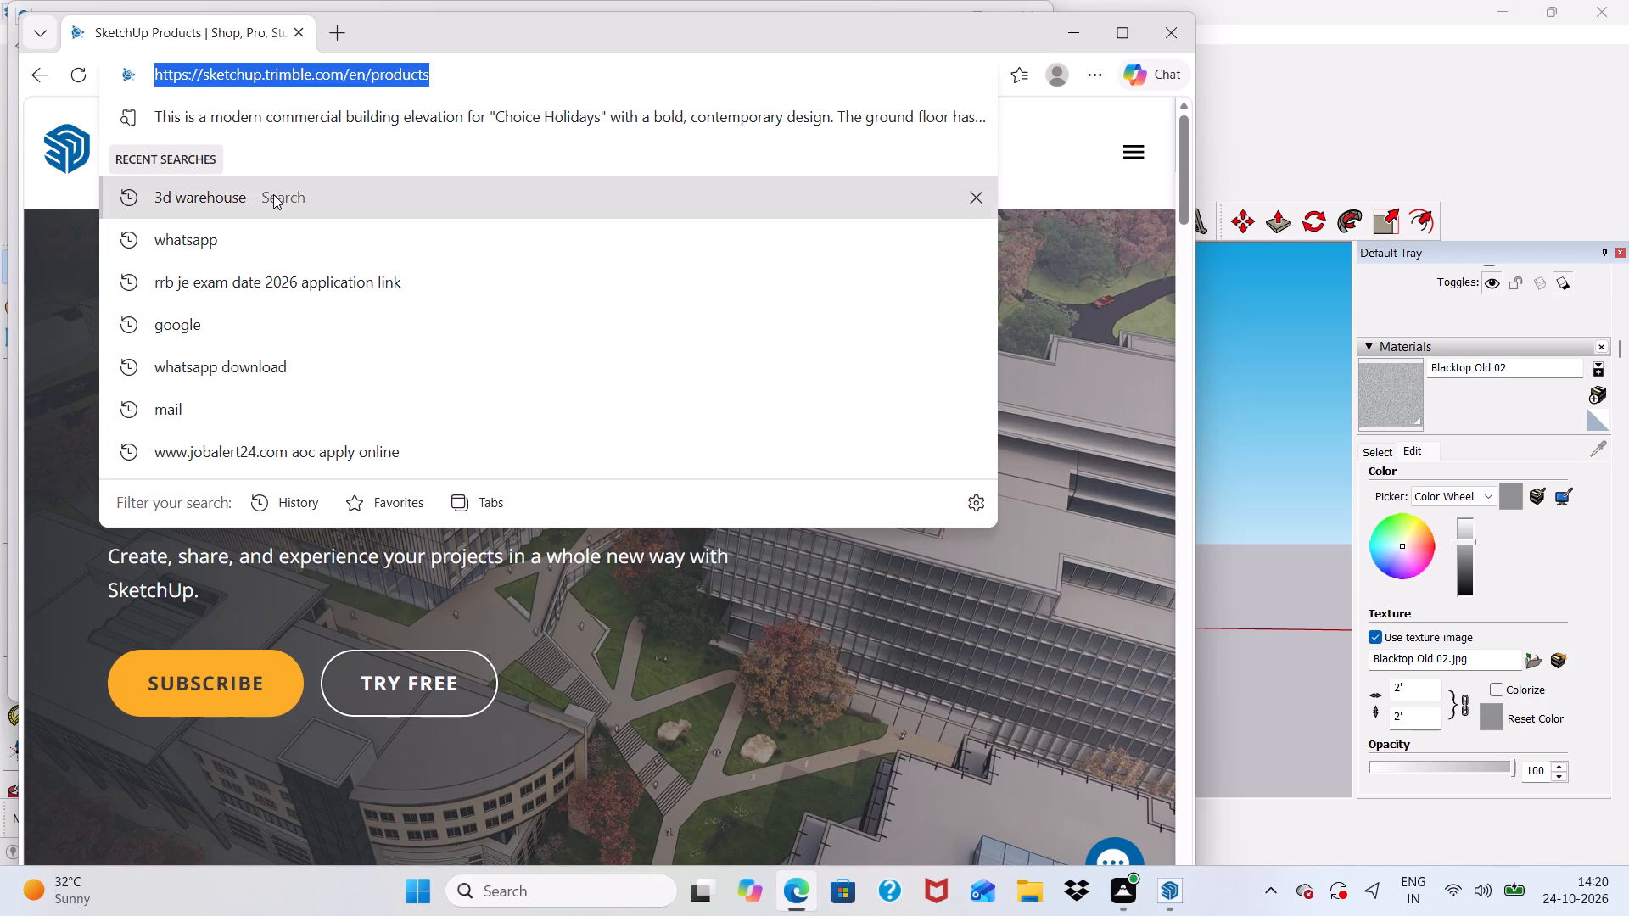
pyautogui.click(273, 194)
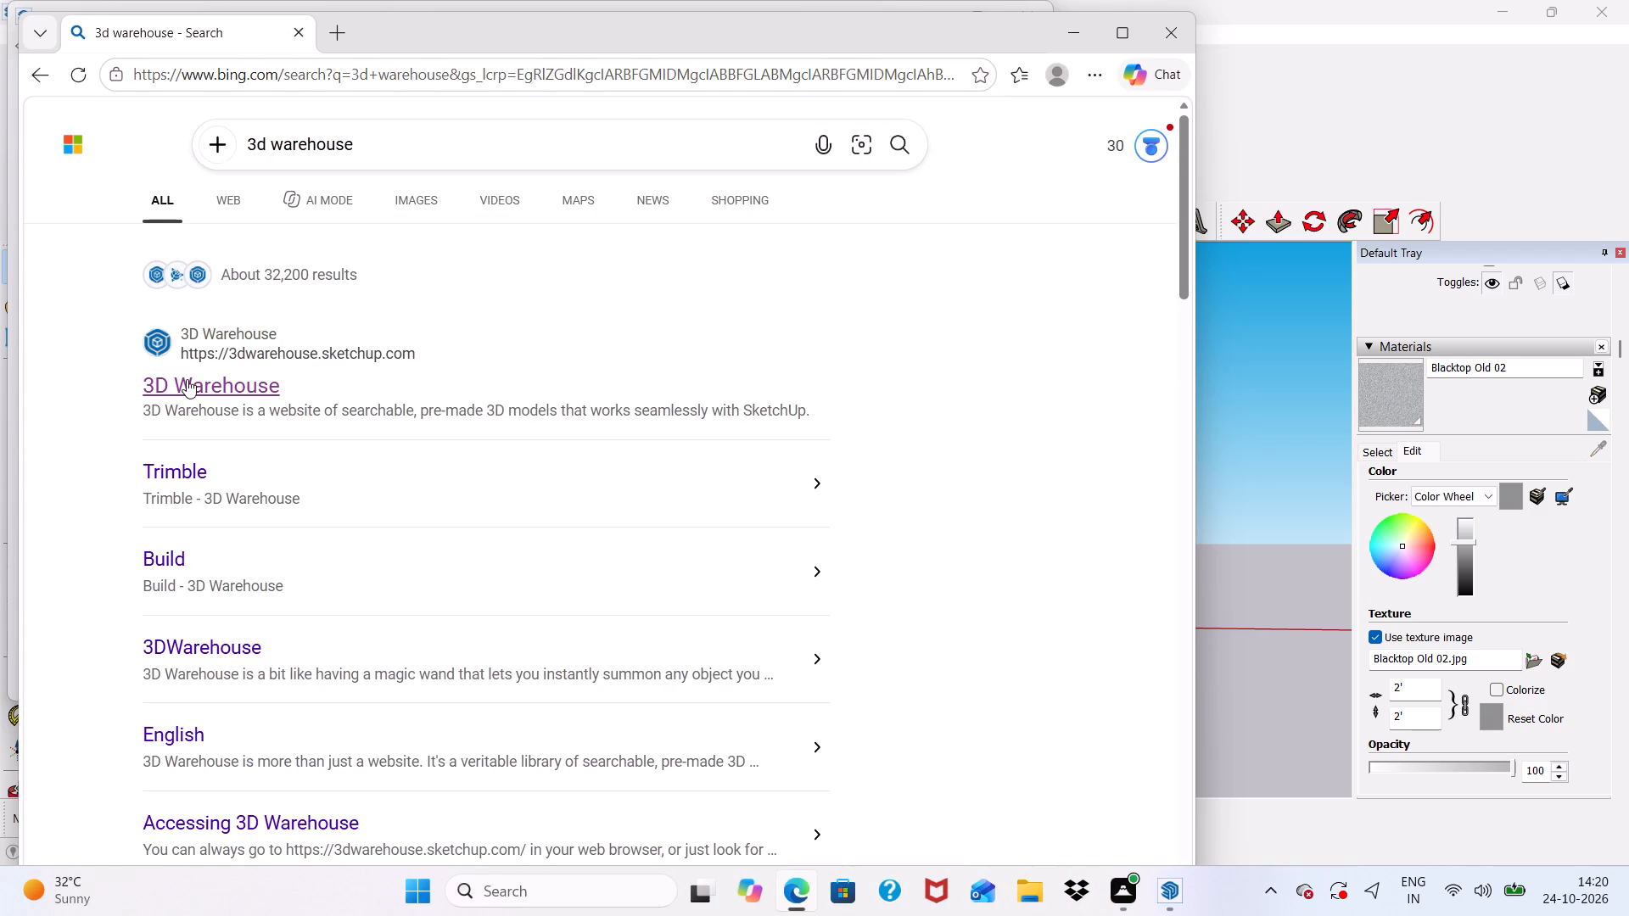
pyautogui.click(187, 381)
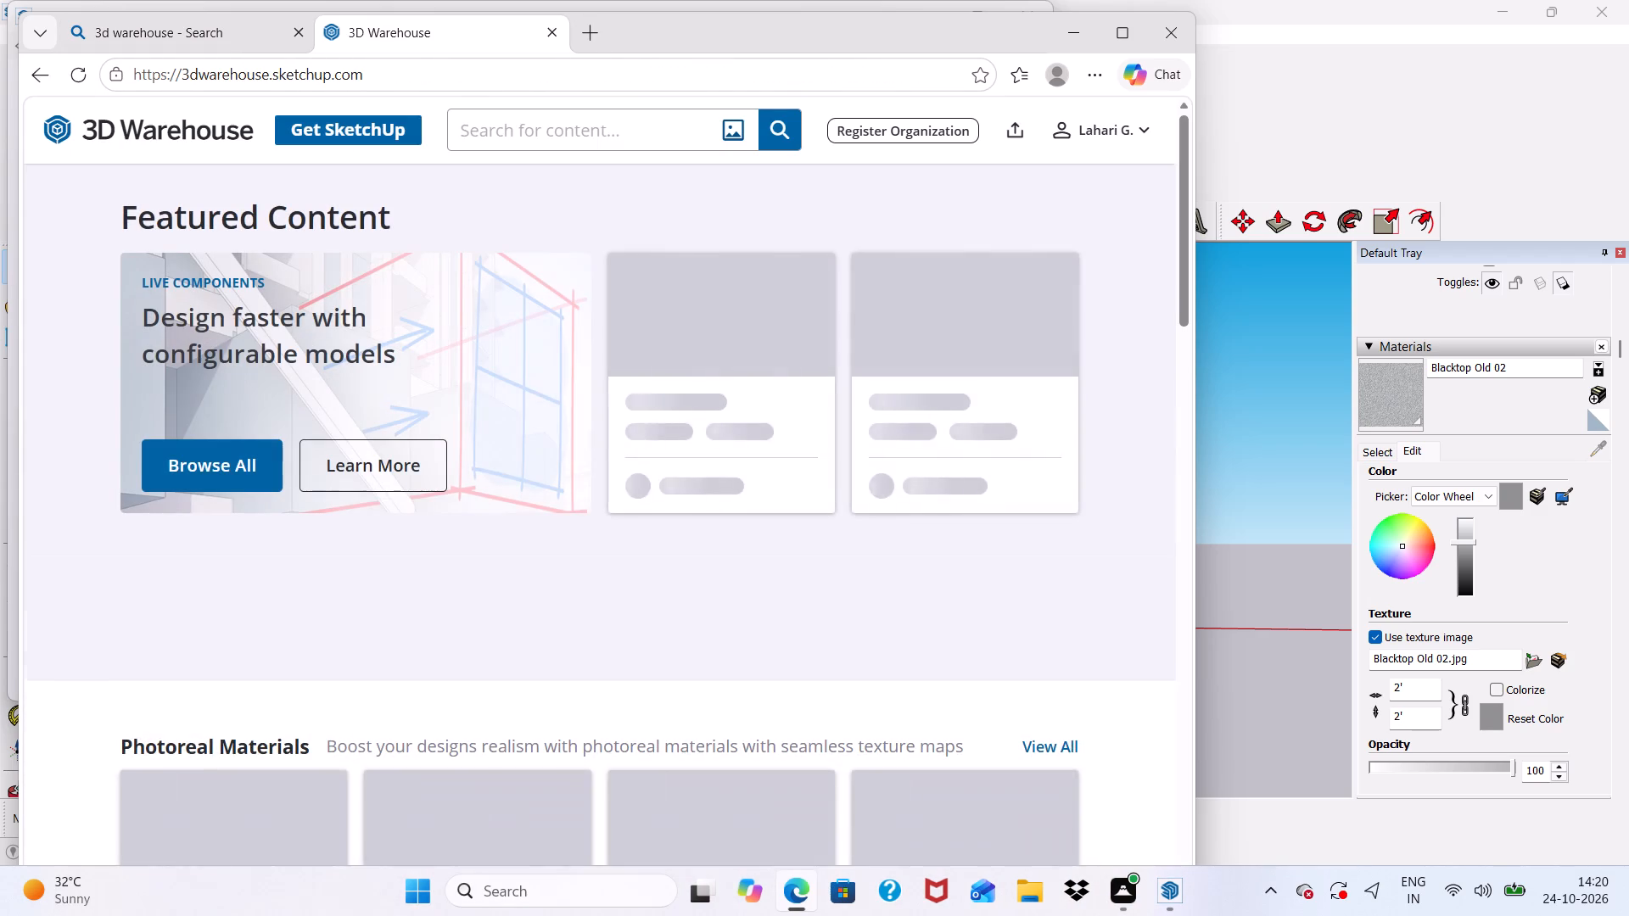
pyautogui.click(490, 139)
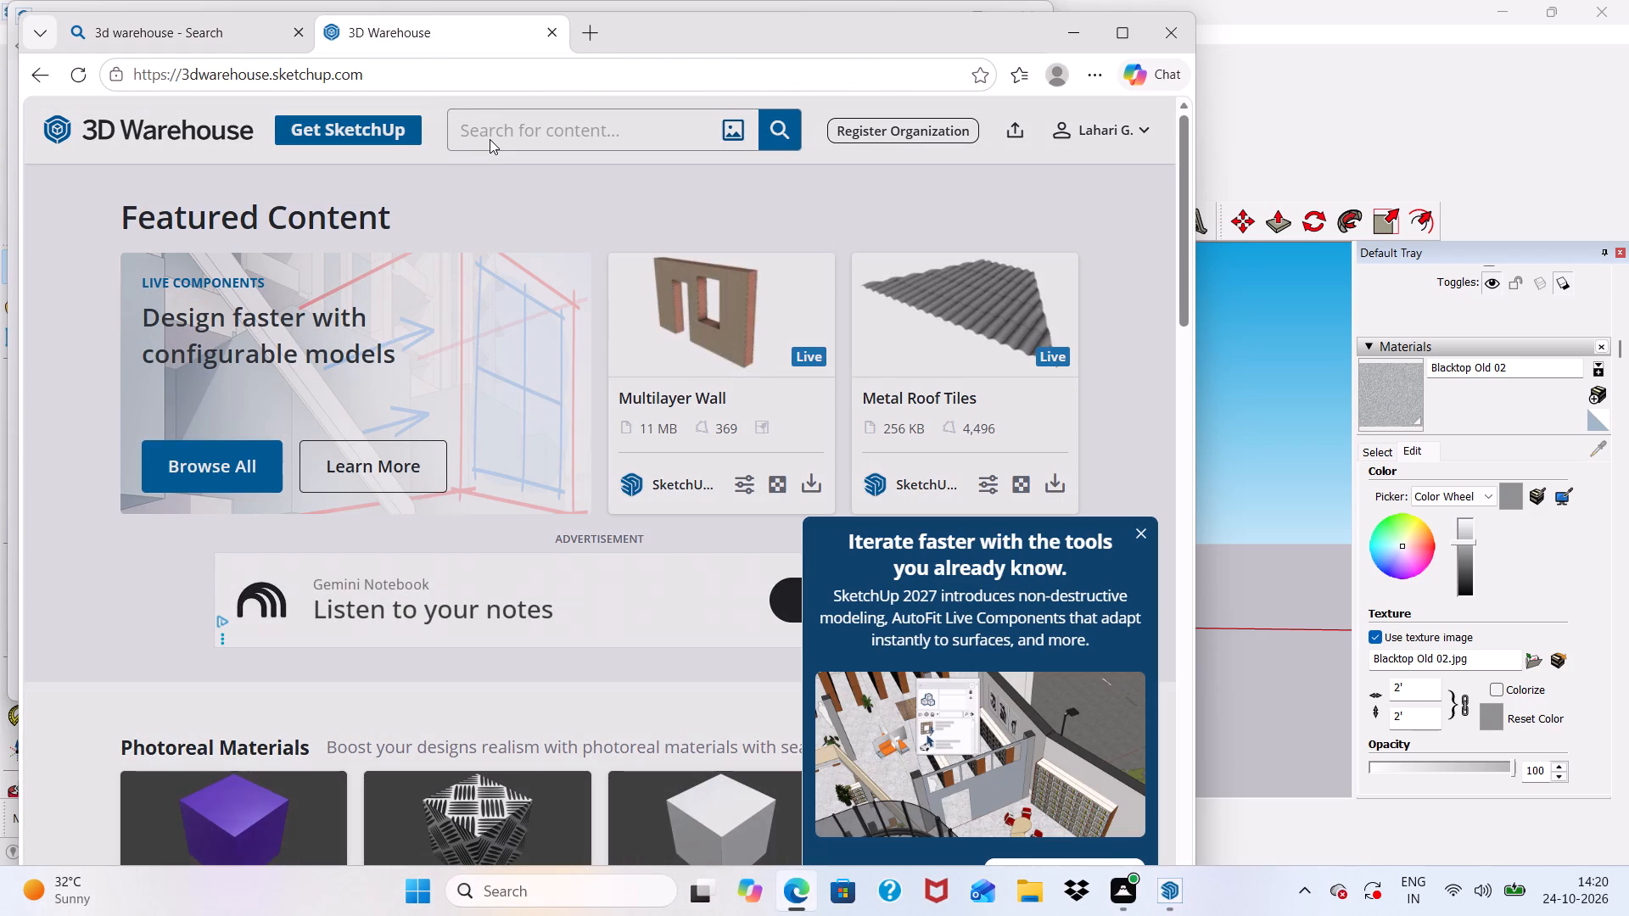
pyautogui.click(1131, 538)
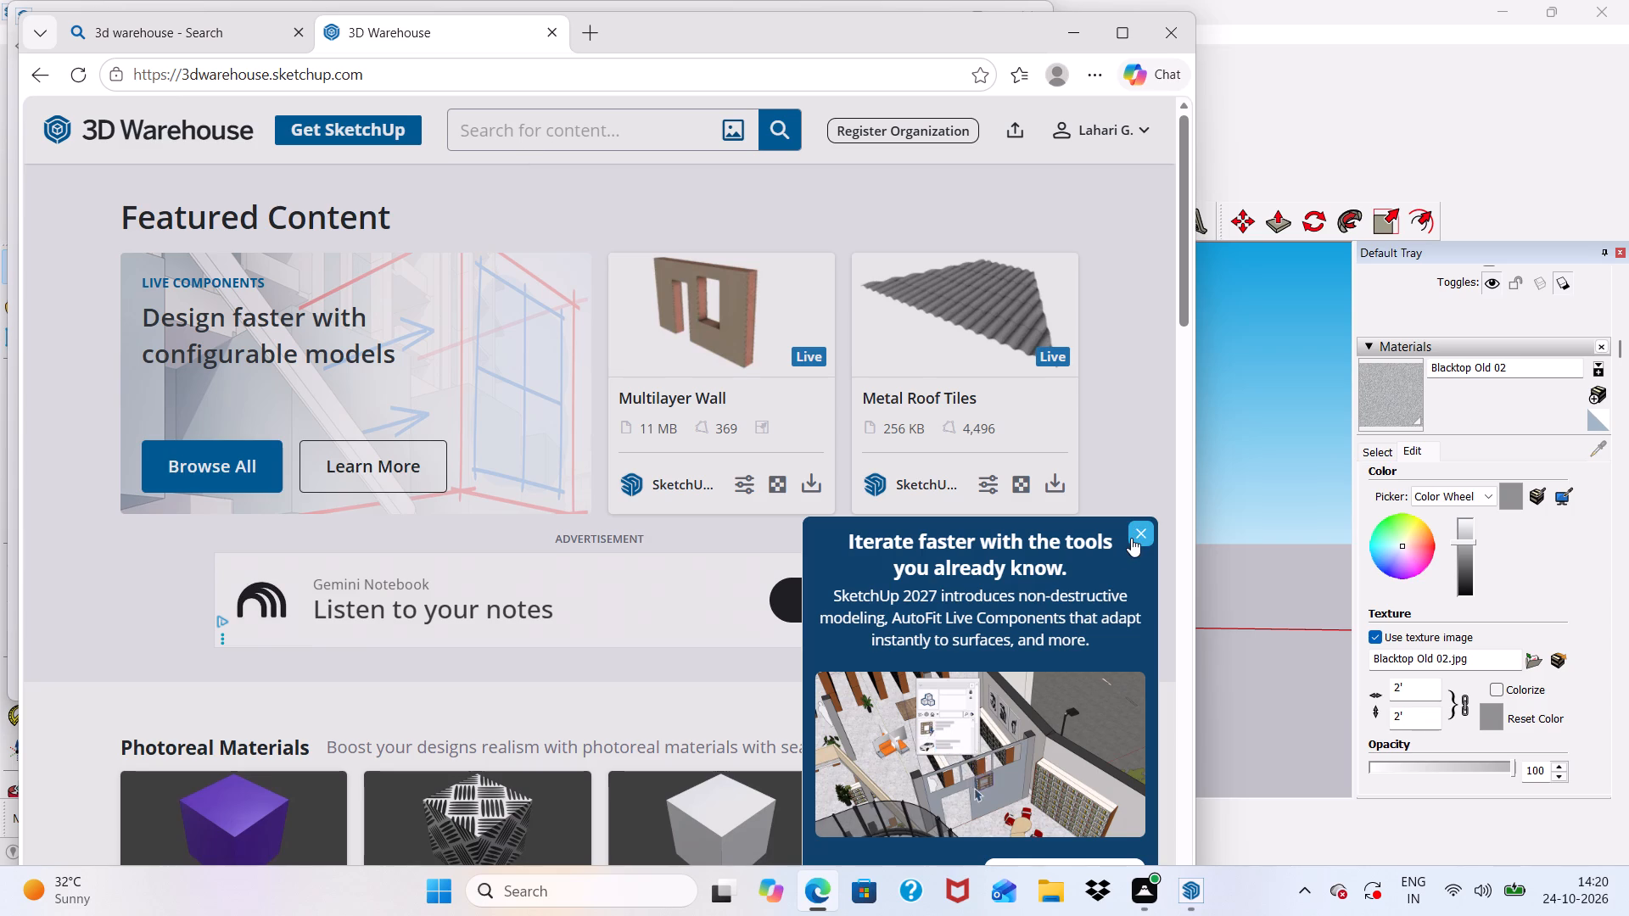
# Search 3D Warehouse for "frames".
pyautogui.click(555, 129)
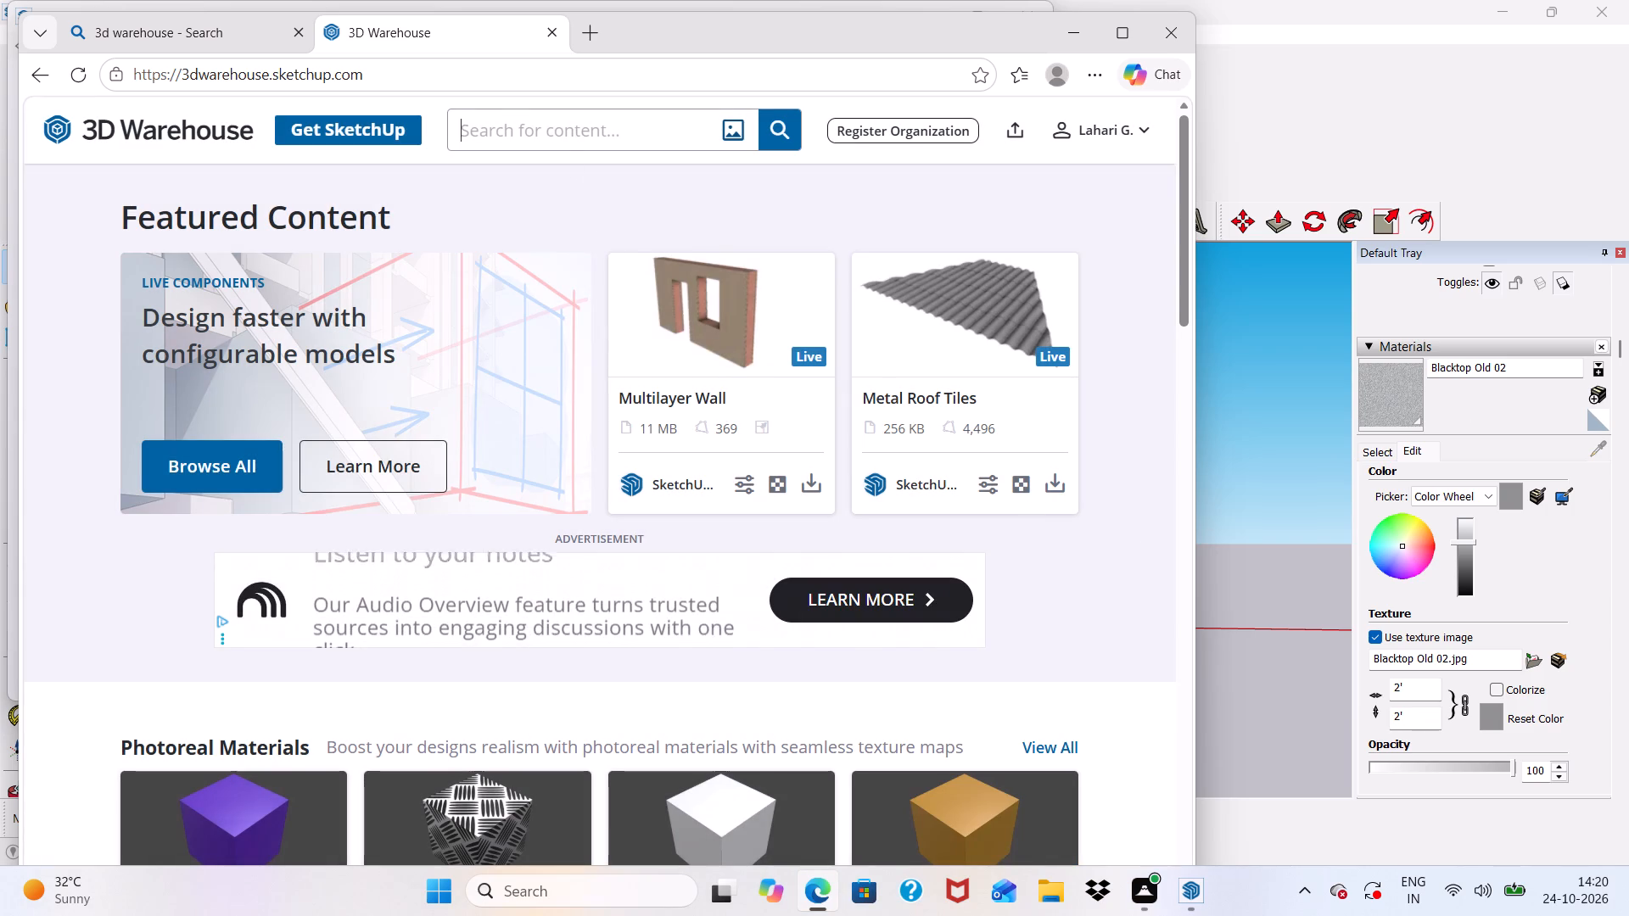
pyautogui.write('fr')
pyautogui.press('a')
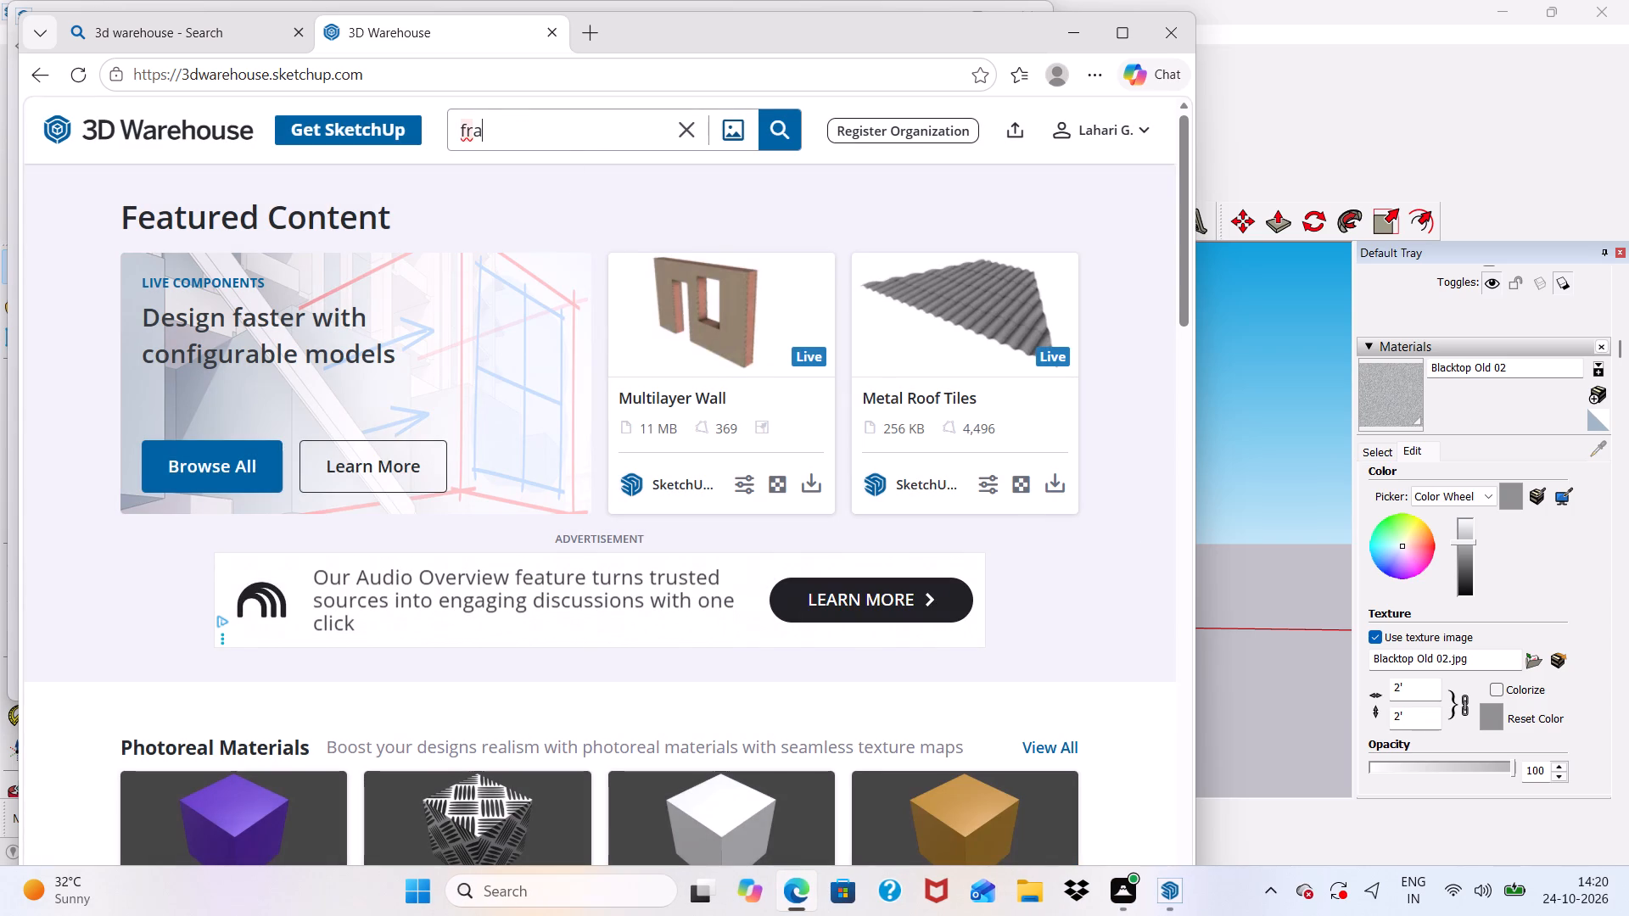
pyautogui.press('m')
pyautogui.press('e')
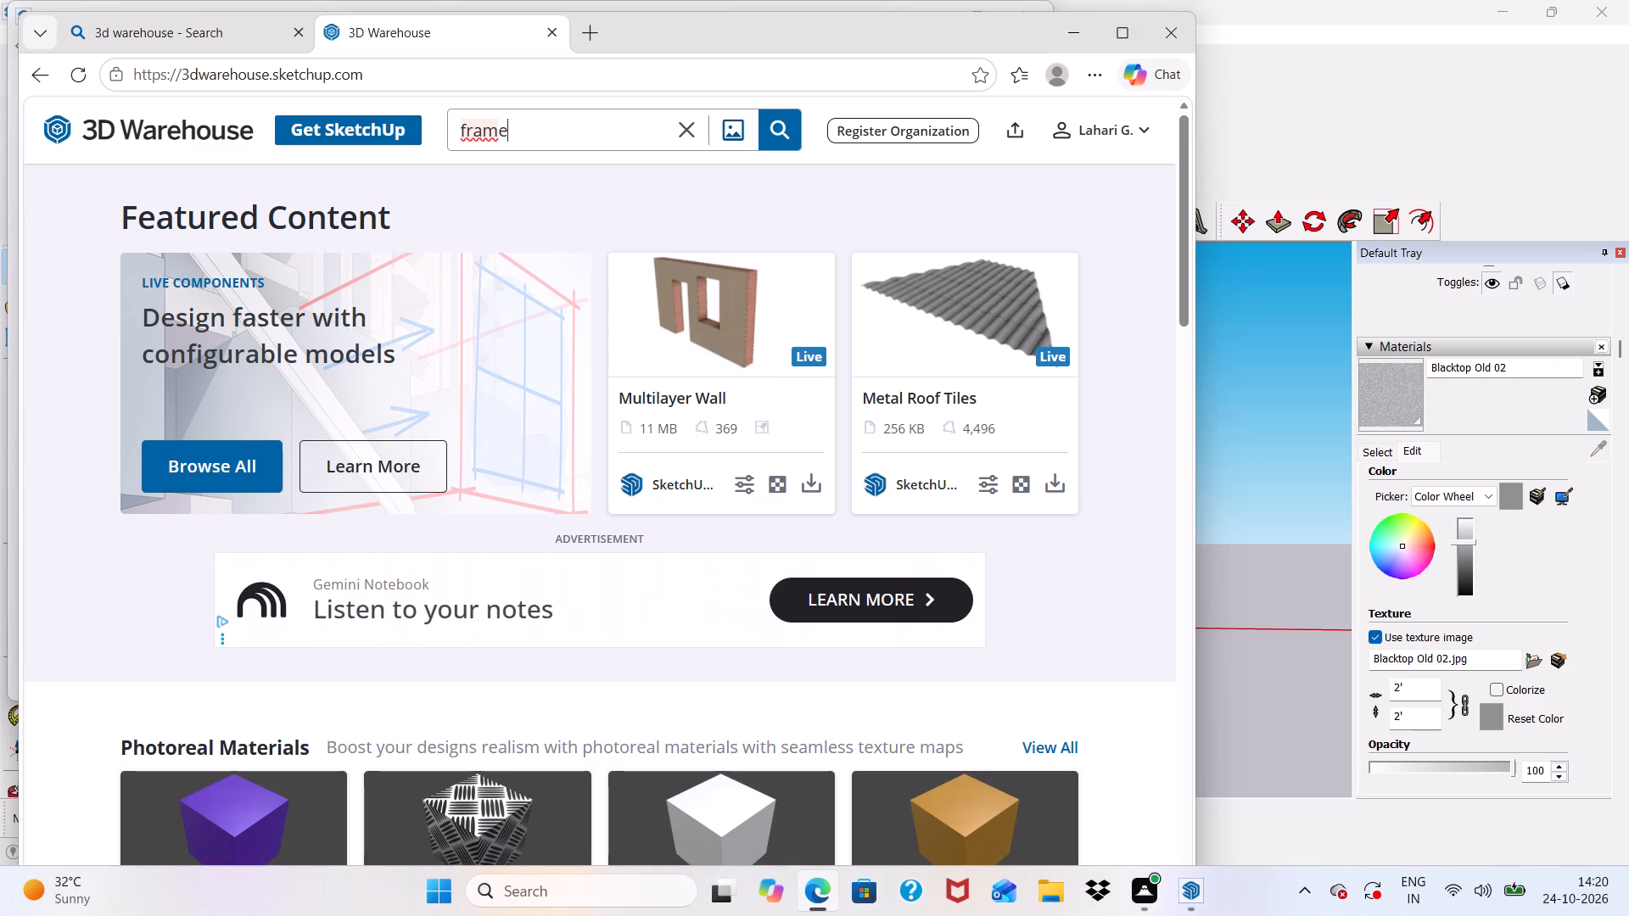
pyautogui.press('s')
pyautogui.click(786, 126)
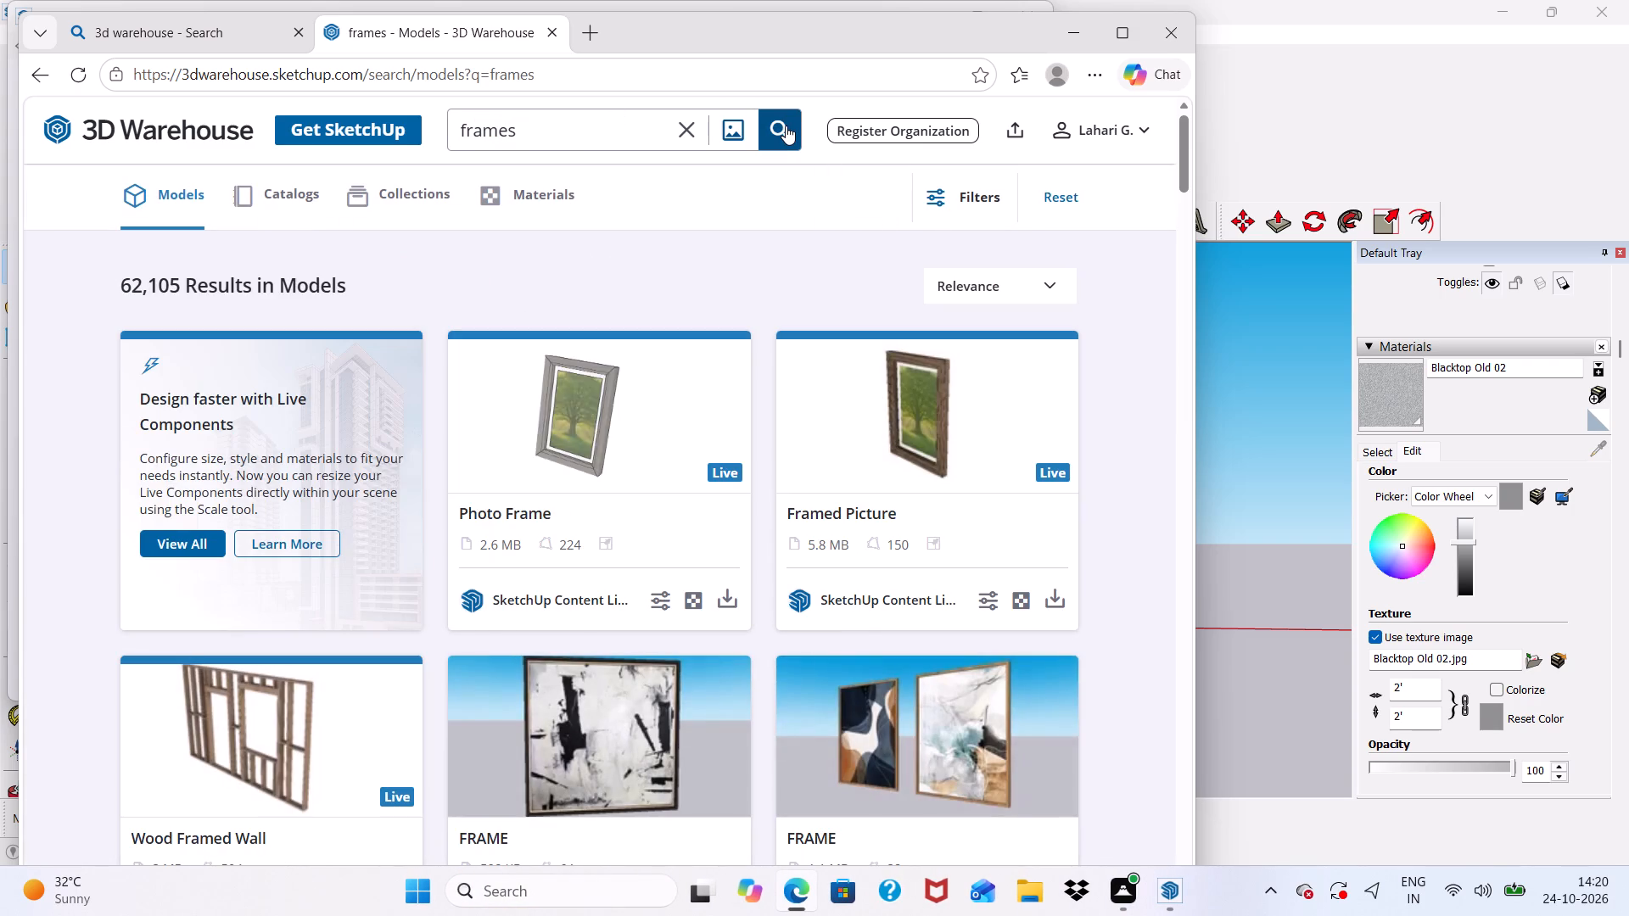
# Browse the "frames" model results for a suitable frame for the building facade.
pyautogui.scroll(-3, 747, 293)
pyautogui.scroll(7, 459, 644)
pyautogui.scroll(-4, 563, 462)
pyautogui.scroll(1, 913, 416)
pyautogui.scroll(-4, 915, 416)
pyautogui.scroll(-4, 630, 495)
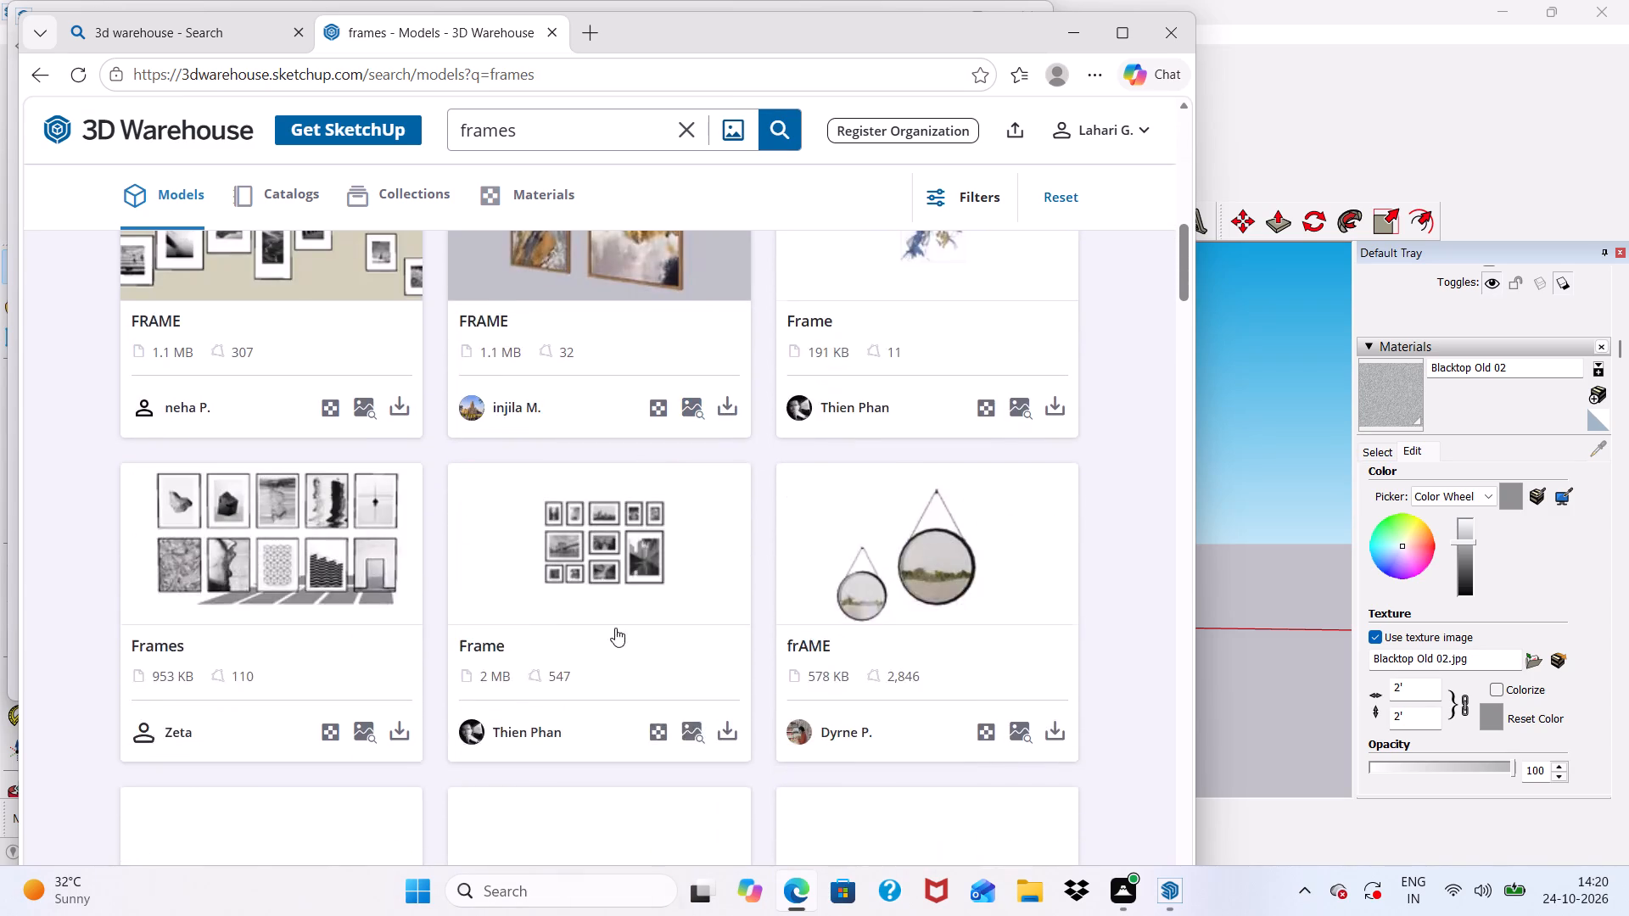
pyautogui.scroll(1, 613, 623)
pyautogui.scroll(-4, 608, 578)
pyautogui.scroll(-6, 653, 498)
pyautogui.scroll(-1, 582, 560)
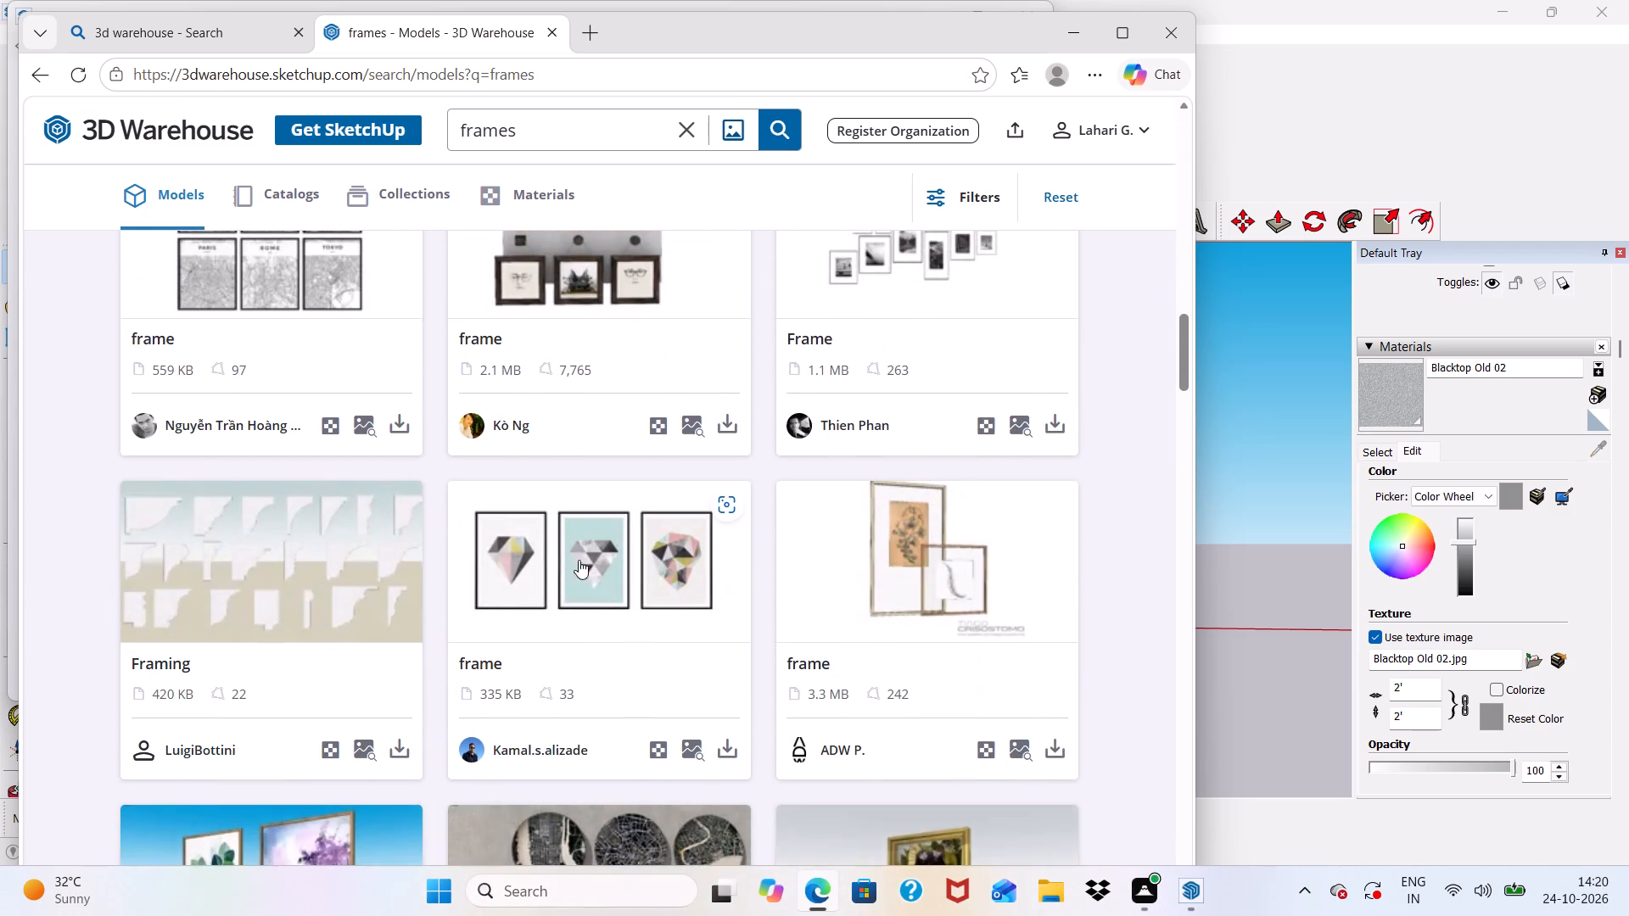
pyautogui.scroll(-8, 584, 480)
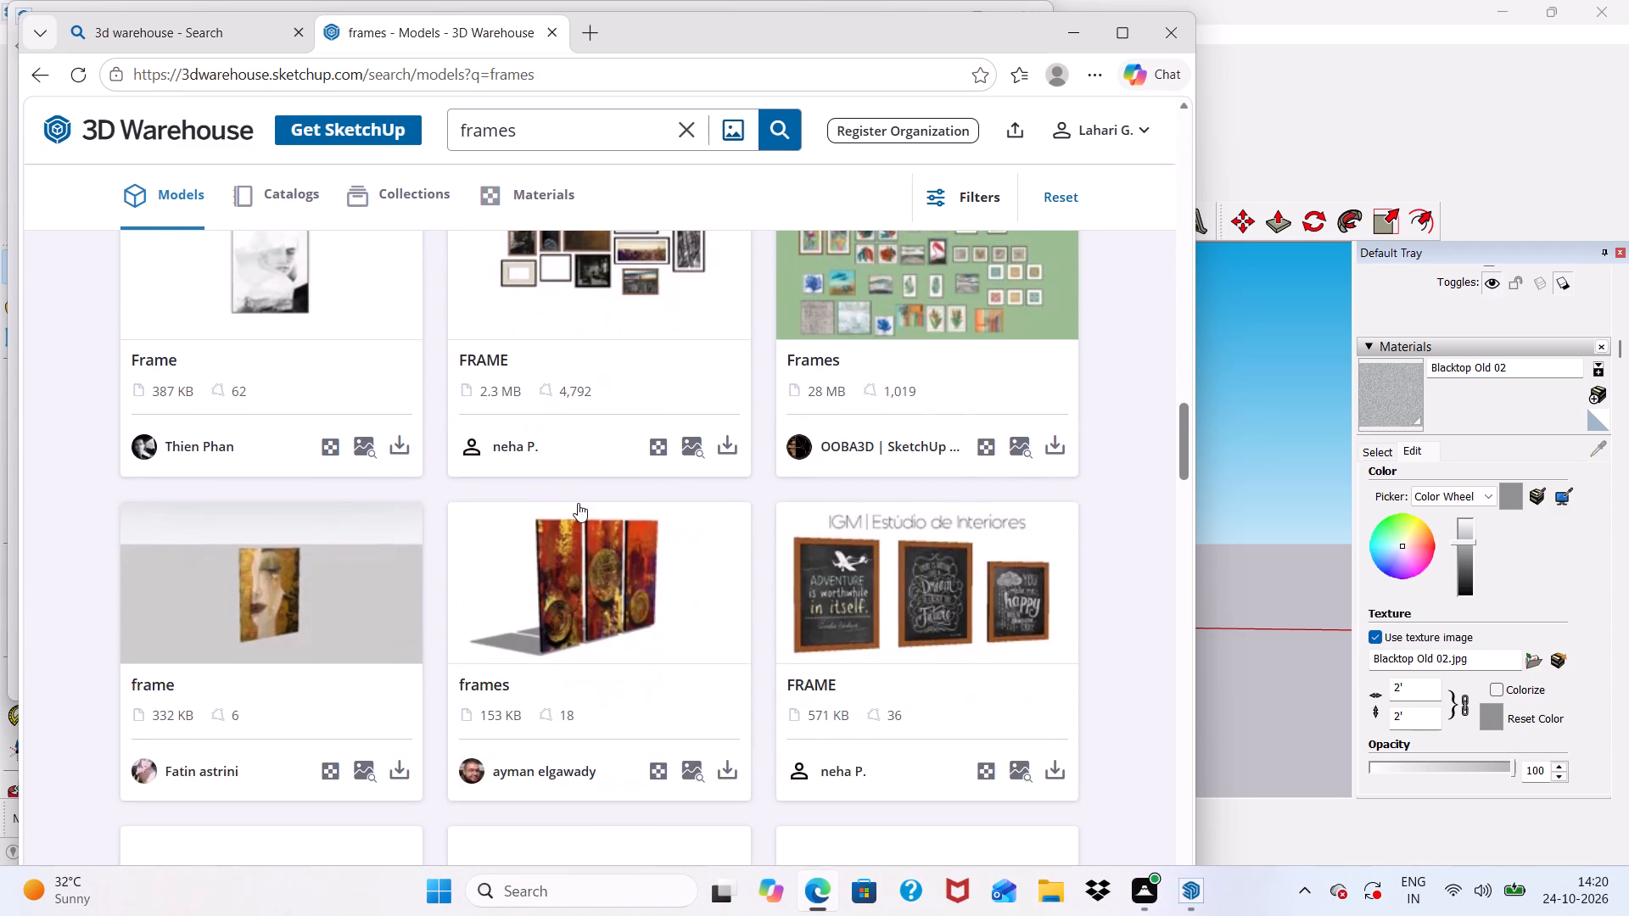
pyautogui.scroll(-10, 579, 502)
pyautogui.scroll(1, 573, 582)
pyautogui.scroll(-9, 564, 584)
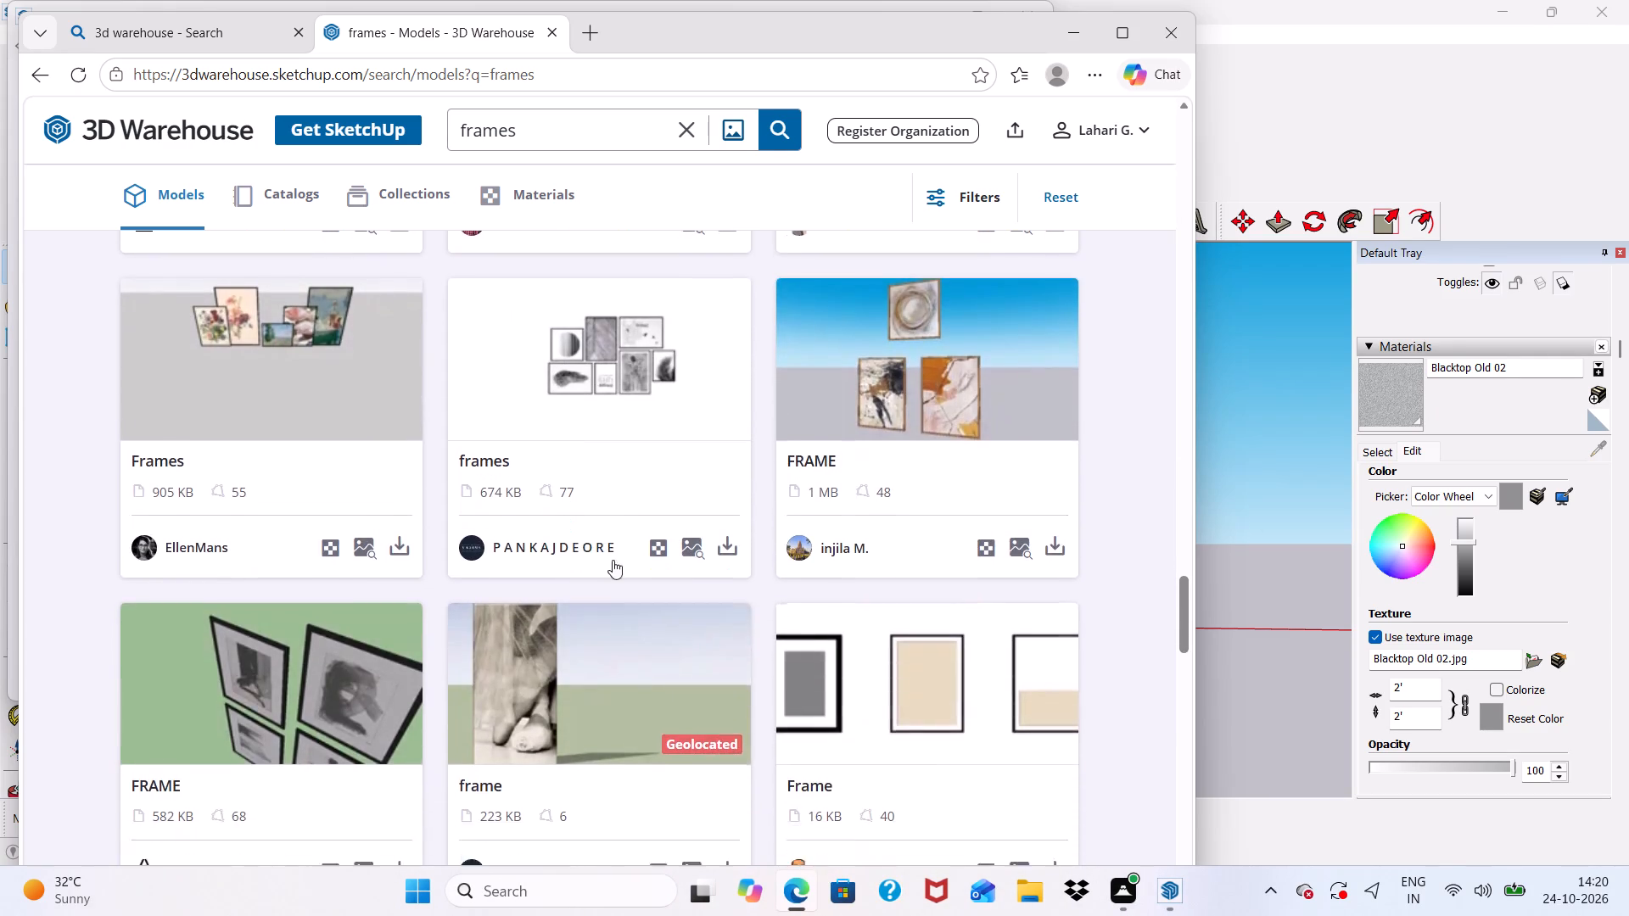
pyautogui.scroll(-7, 619, 555)
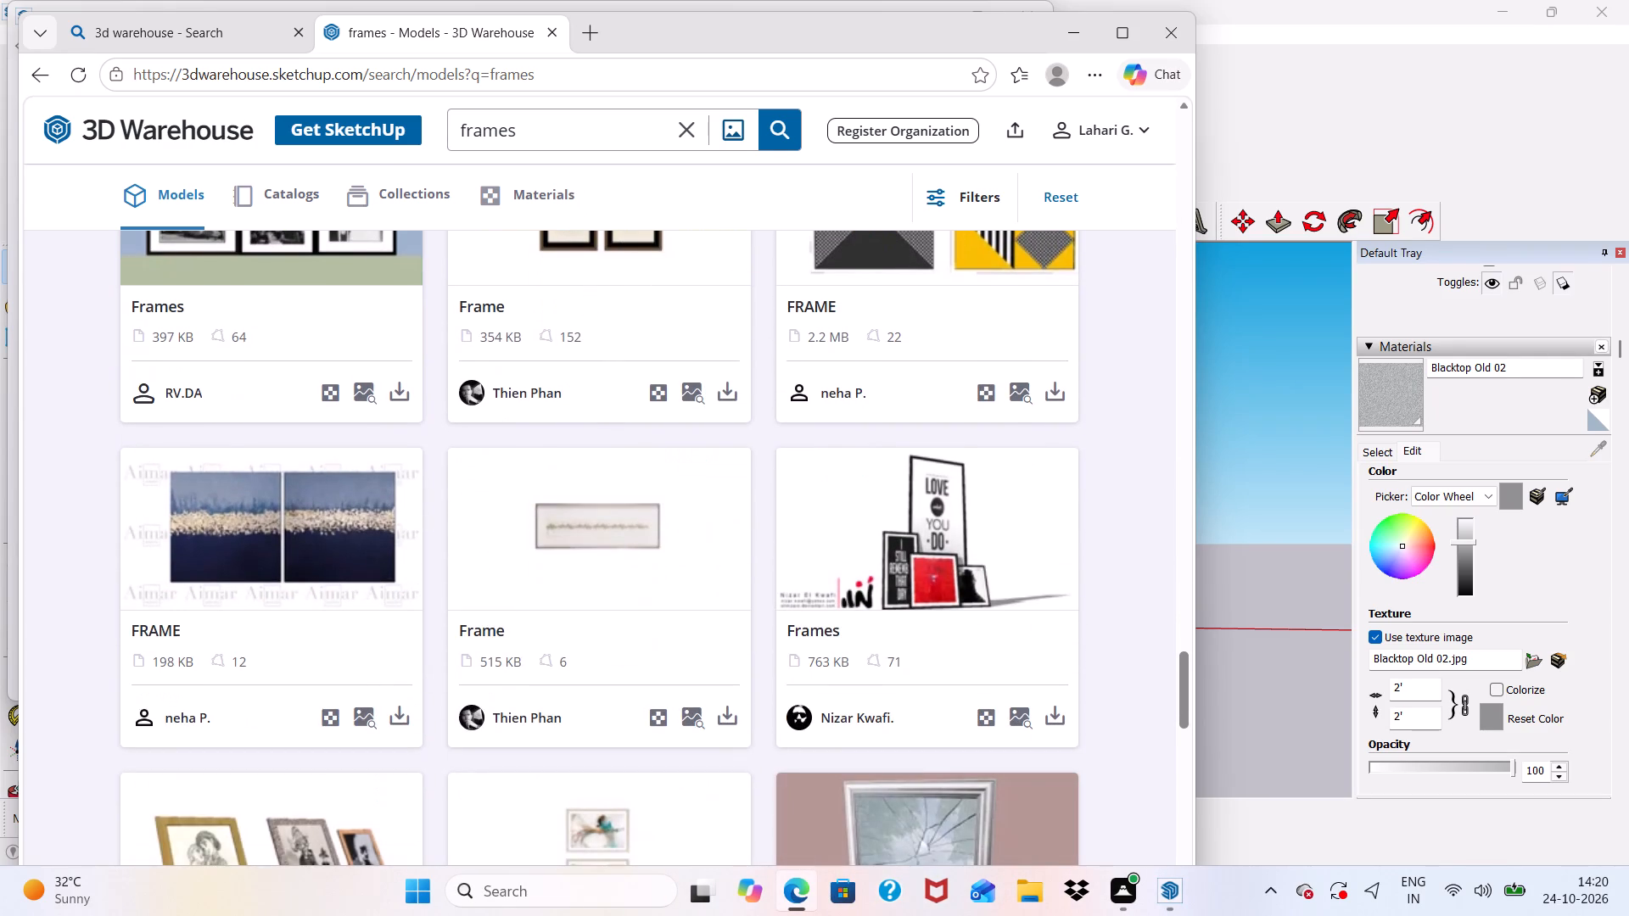
# Search 3D Warehouse for "theatre frames" and look through the resulting models.
pyautogui.click(587, 125)
pyautogui.press('BackSpace')
pyautogui.press('BackSpace')
pyautogui.press('BackSpace')
pyautogui.press('BackSpace')
pyautogui.press('BackSpace')
pyautogui.press('BackSpace')
pyautogui.press('BackSpace')
pyautogui.press('BackSpace')
pyautogui.press('BackSpace')
pyautogui.press('BackSpace')
pyautogui.press('BackSpace')
pyautogui.press('BackSpace')
pyautogui.press('BackSpace')
pyautogui.press('BackSpace')
pyautogui.press('BackSpace')
pyautogui.press('BackSpace')
pyautogui.press('BackSpace')
pyautogui.press('BackSpace')
pyautogui.press('BackSpace')
pyautogui.press('BackSpace')
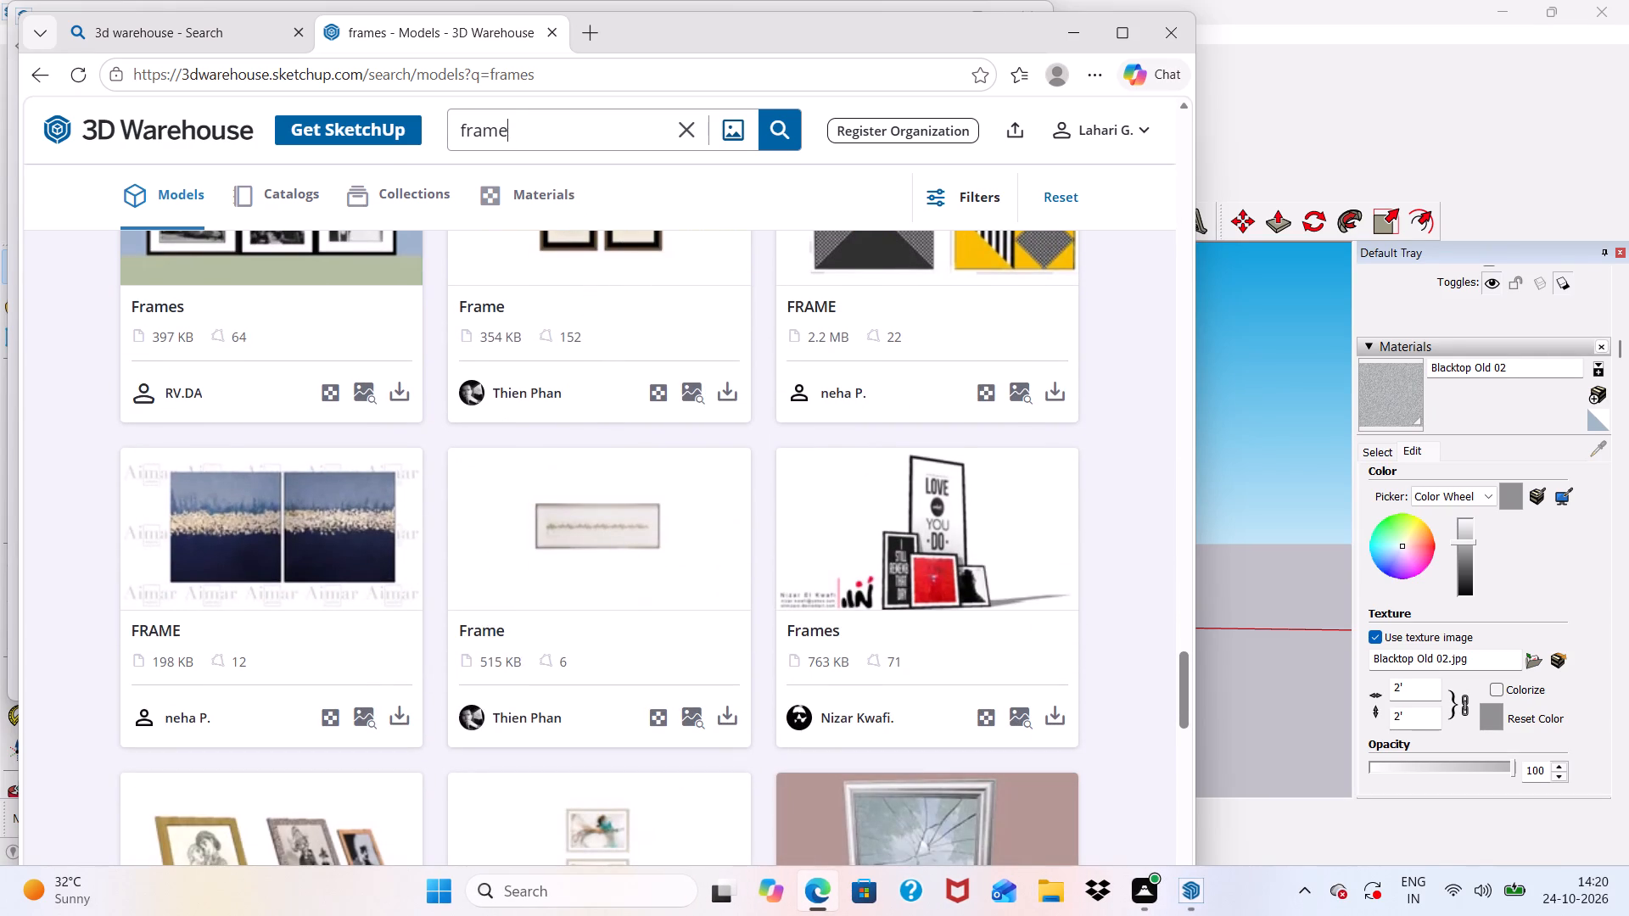
pyautogui.write('the')
pyautogui.click(589, 126)
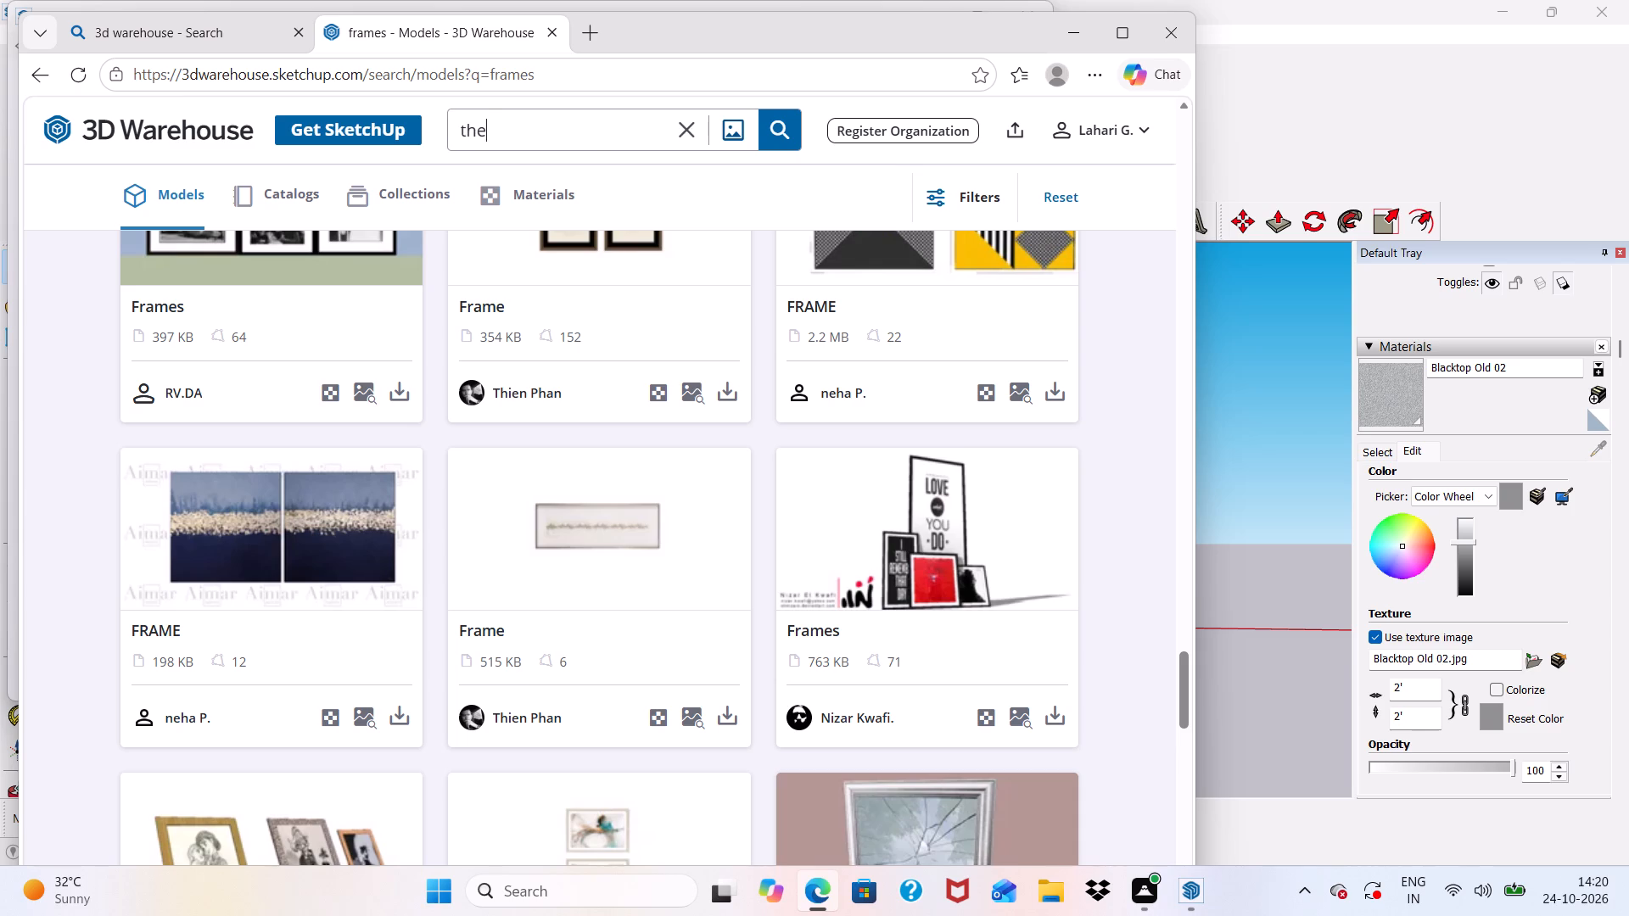
pyautogui.press('a')
pyautogui.write('tre')
pyautogui.press('space')
pyautogui.write('frames')
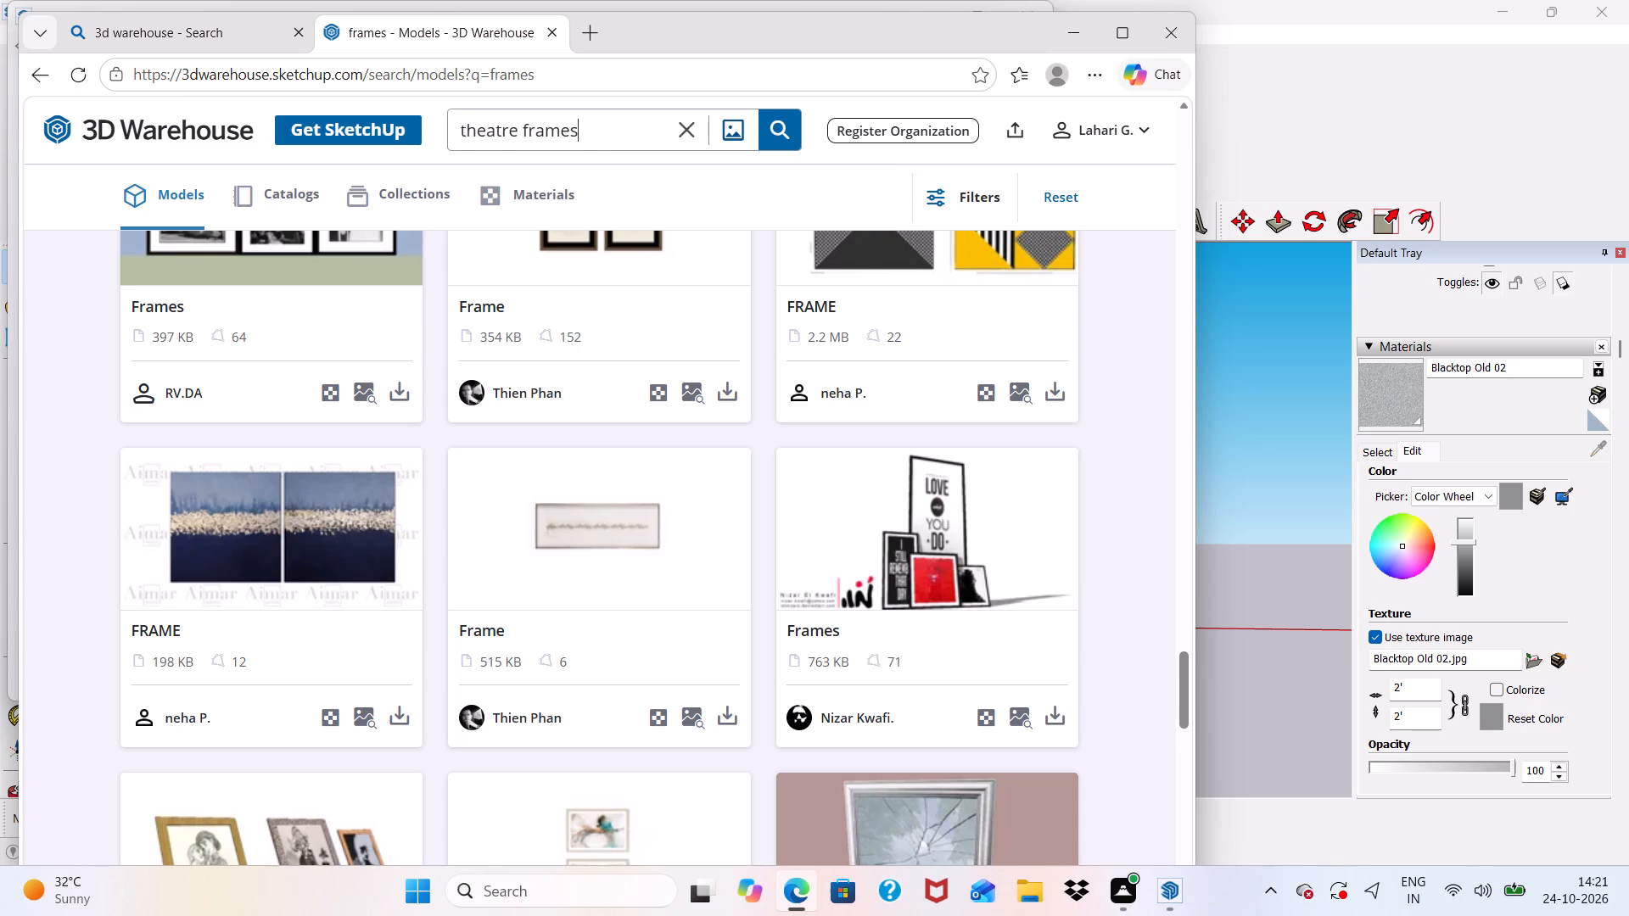
pyautogui.click(770, 131)
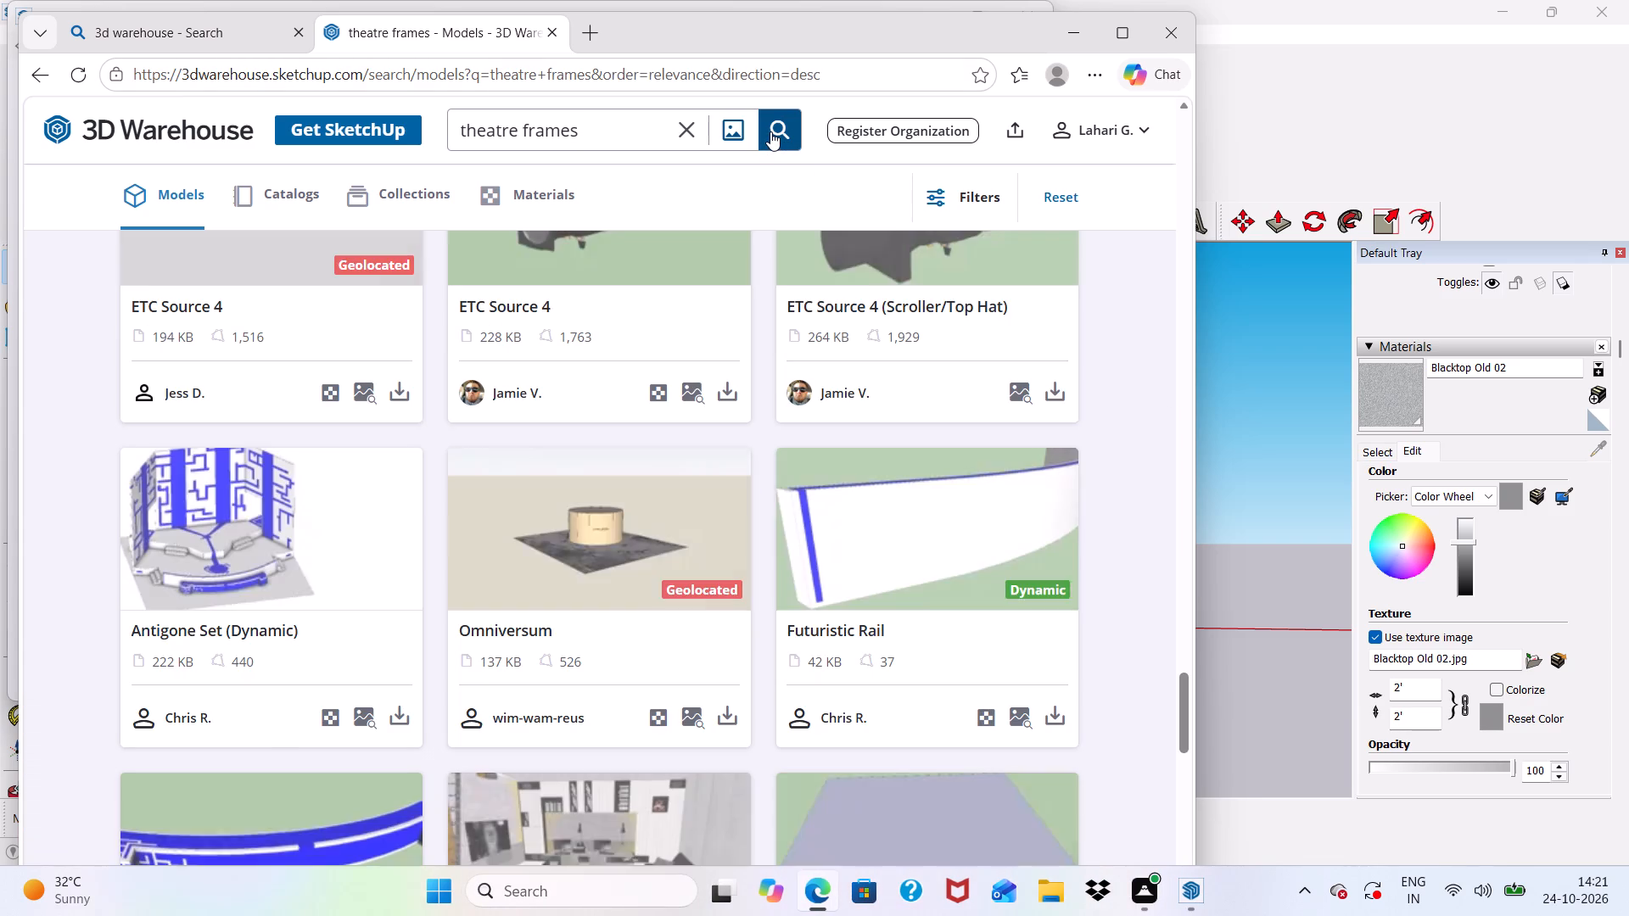
pyautogui.scroll(-9, 775, 147)
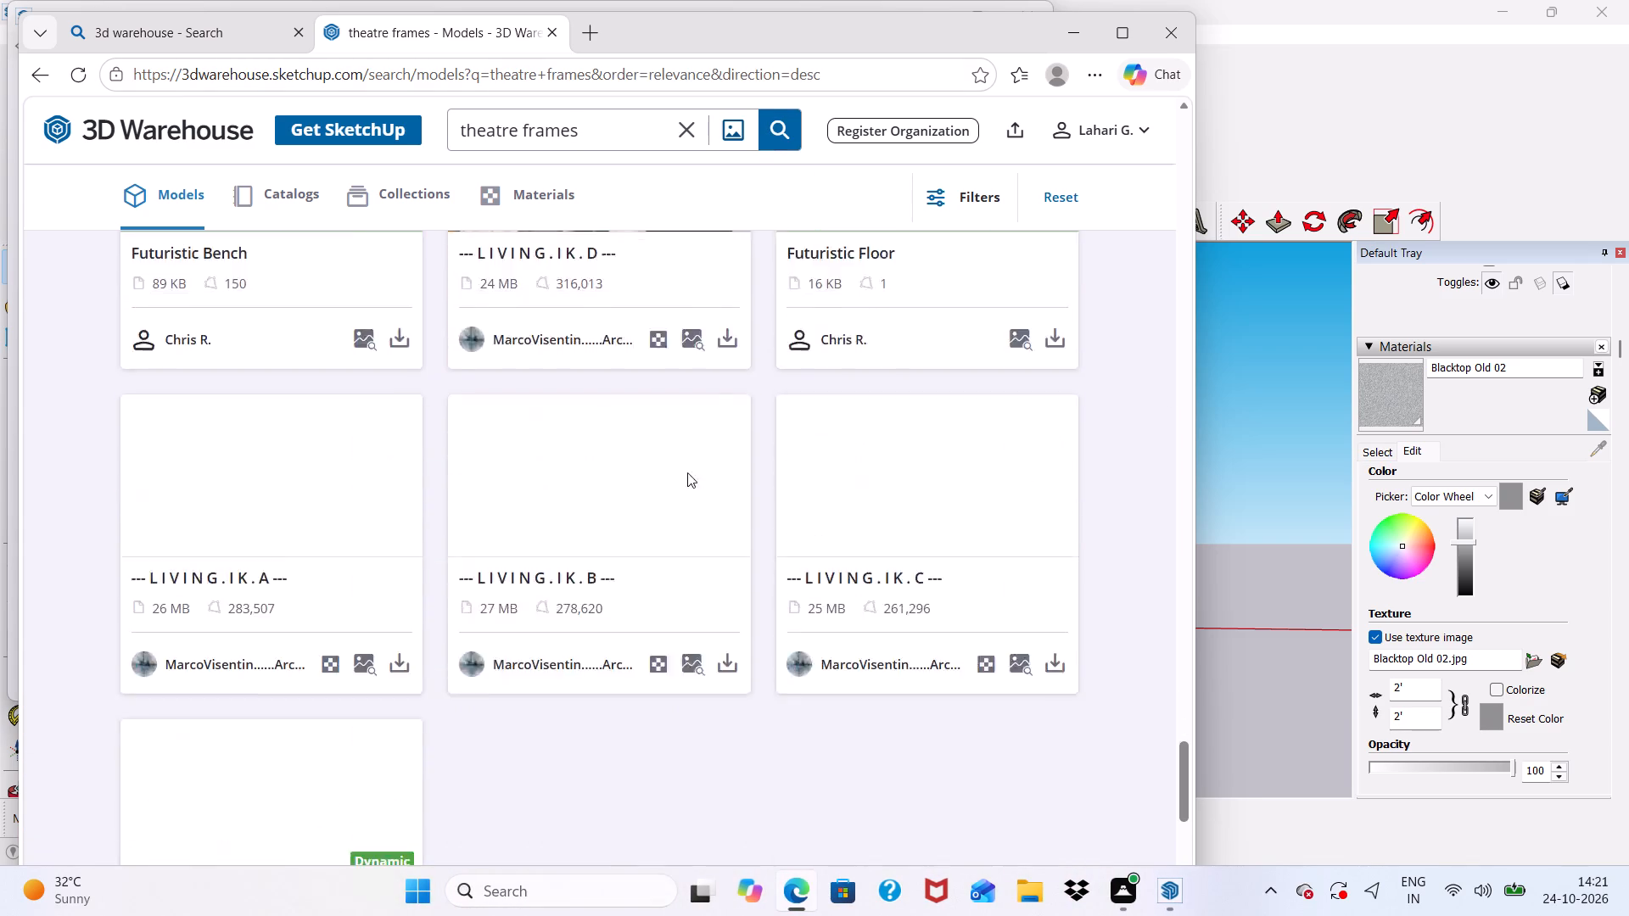
pyautogui.scroll(14, 683, 476)
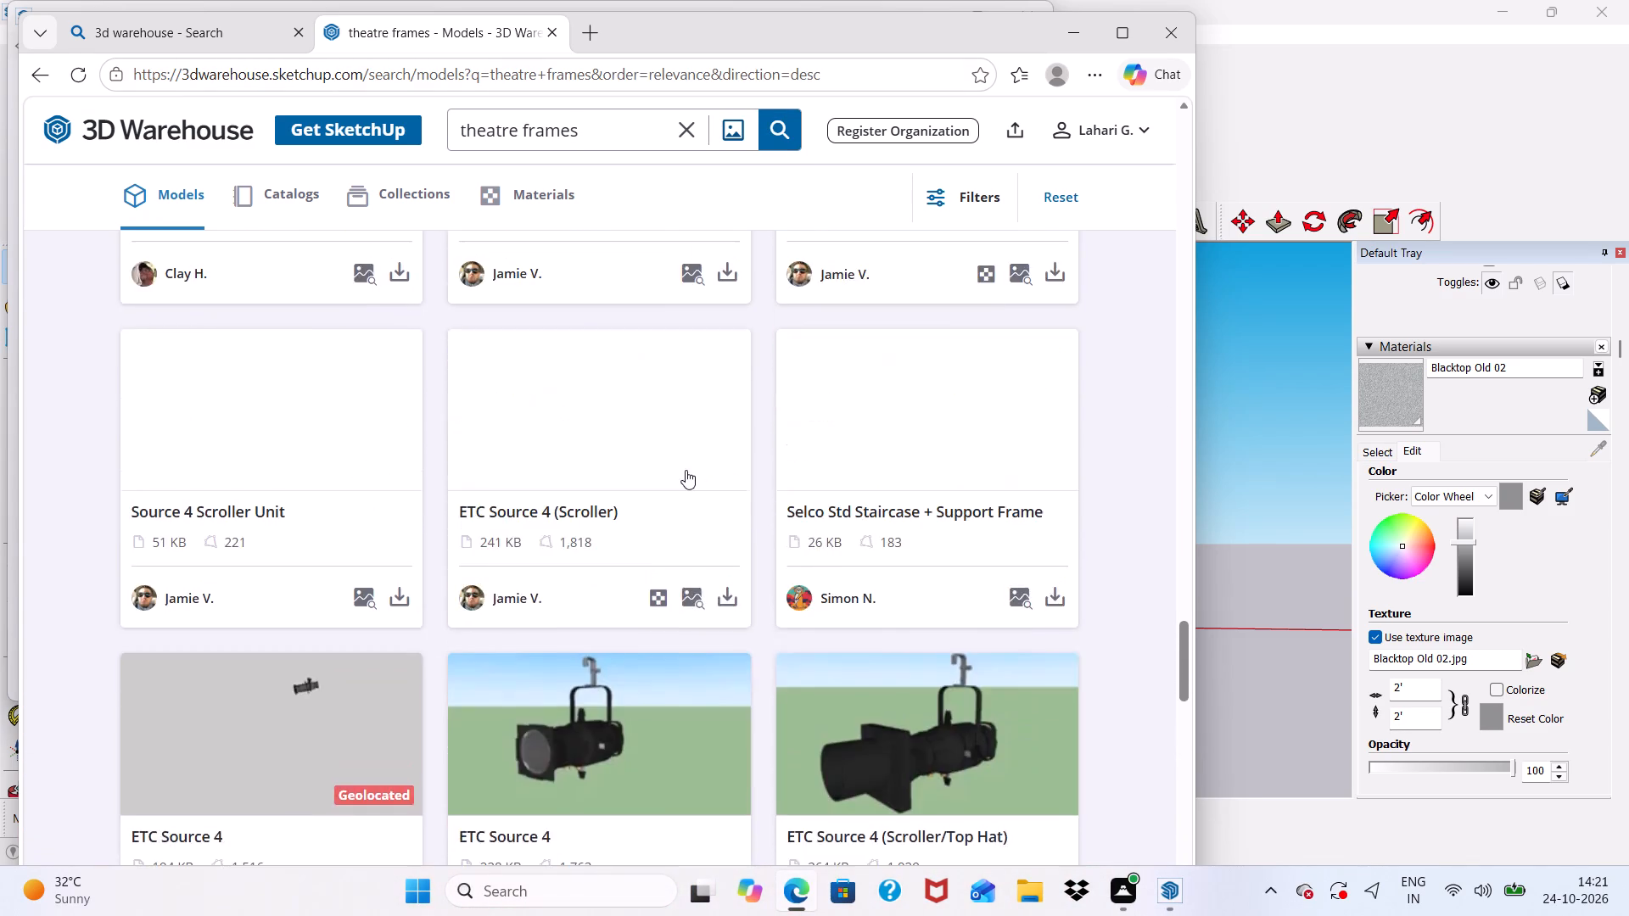
pyautogui.scroll(13, 686, 470)
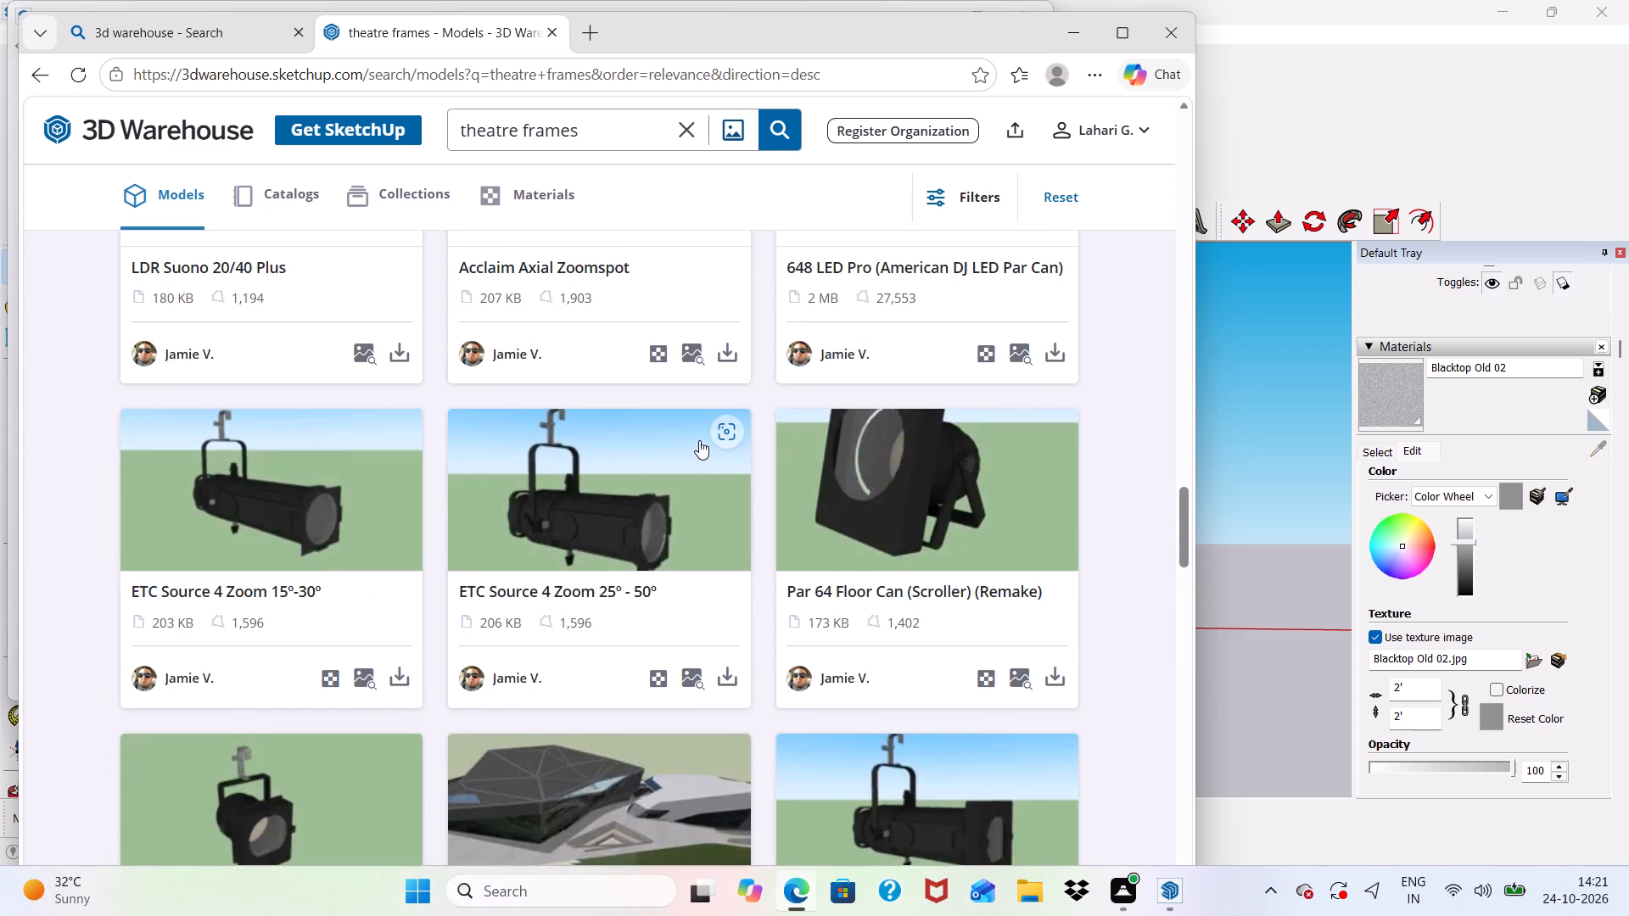
pyautogui.scroll(7, 699, 440)
# Replace the model search with "photo frames" and run it.
pyautogui.click(596, 129)
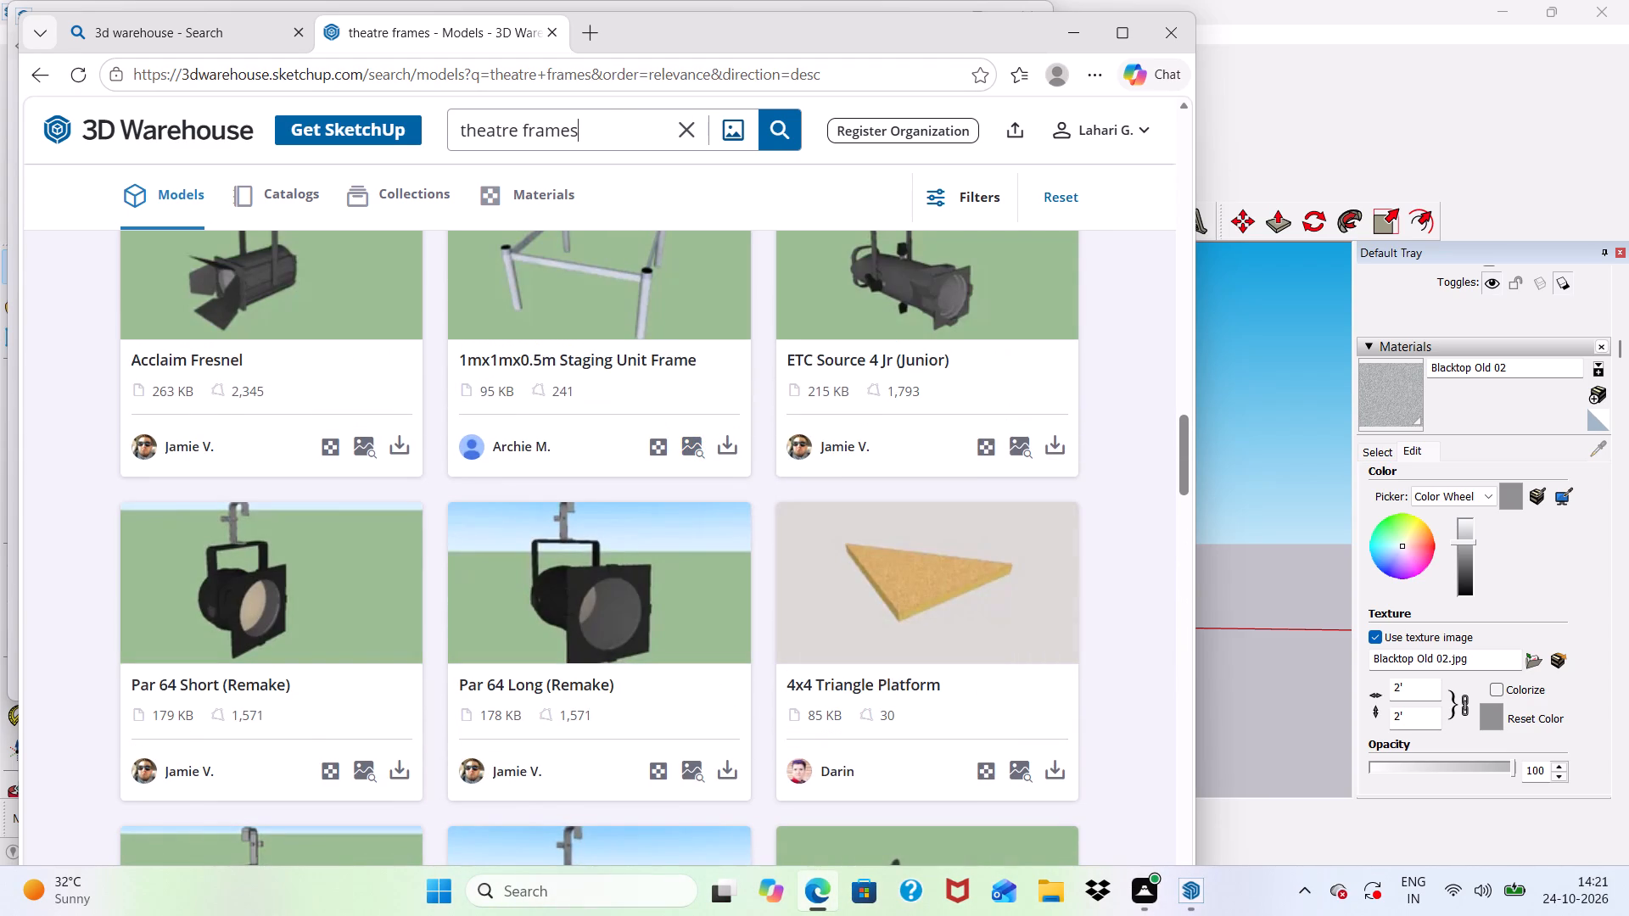
pyautogui.press('BackSpace')
pyautogui.press('BackSpace')
pyautogui.press('BackSpace')
pyautogui.press('BackSpace')
pyautogui.press('BackSpace')
pyautogui.press('BackSpace')
pyautogui.press('BackSpace')
pyautogui.press('BackSpace')
pyautogui.press('BackSpace')
pyautogui.press('BackSpace')
pyautogui.press('BackSpace')
pyautogui.press('BackSpace')
pyautogui.press('BackSpace')
pyautogui.press('BackSpace')
pyautogui.press('BackSpace')
pyautogui.press('BackSpace')
pyautogui.press('BackSpace')
pyautogui.press('BackSpace')
pyautogui.press('BackSpace')
pyautogui.press('BackSpace')
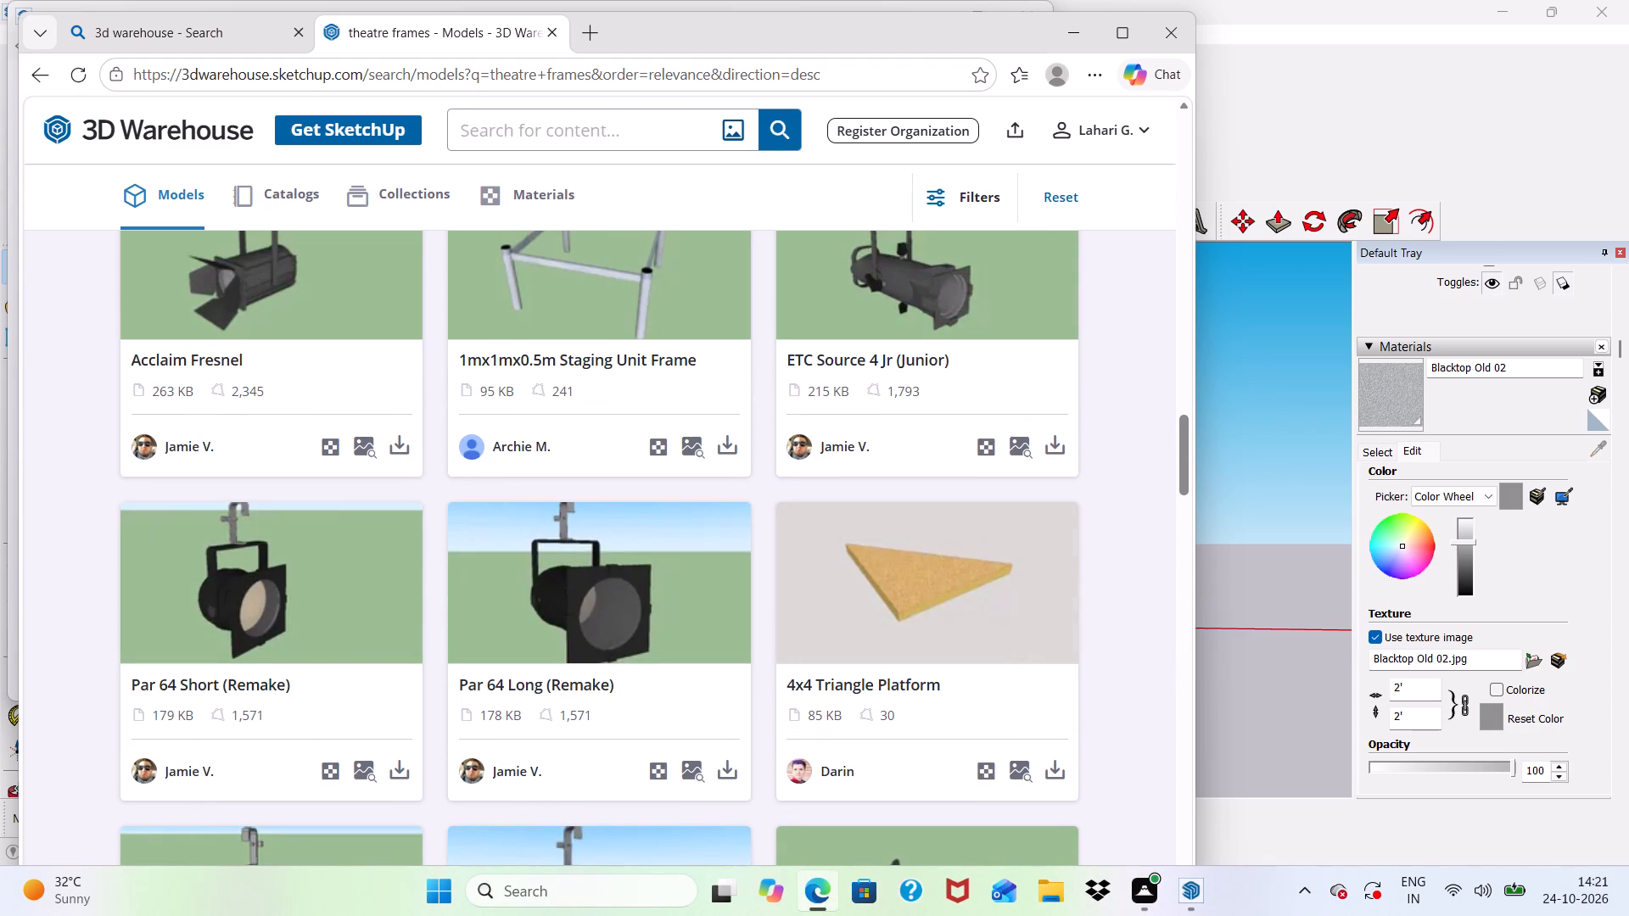
pyautogui.write('phot')
pyautogui.press('o')
pyautogui.press('space')
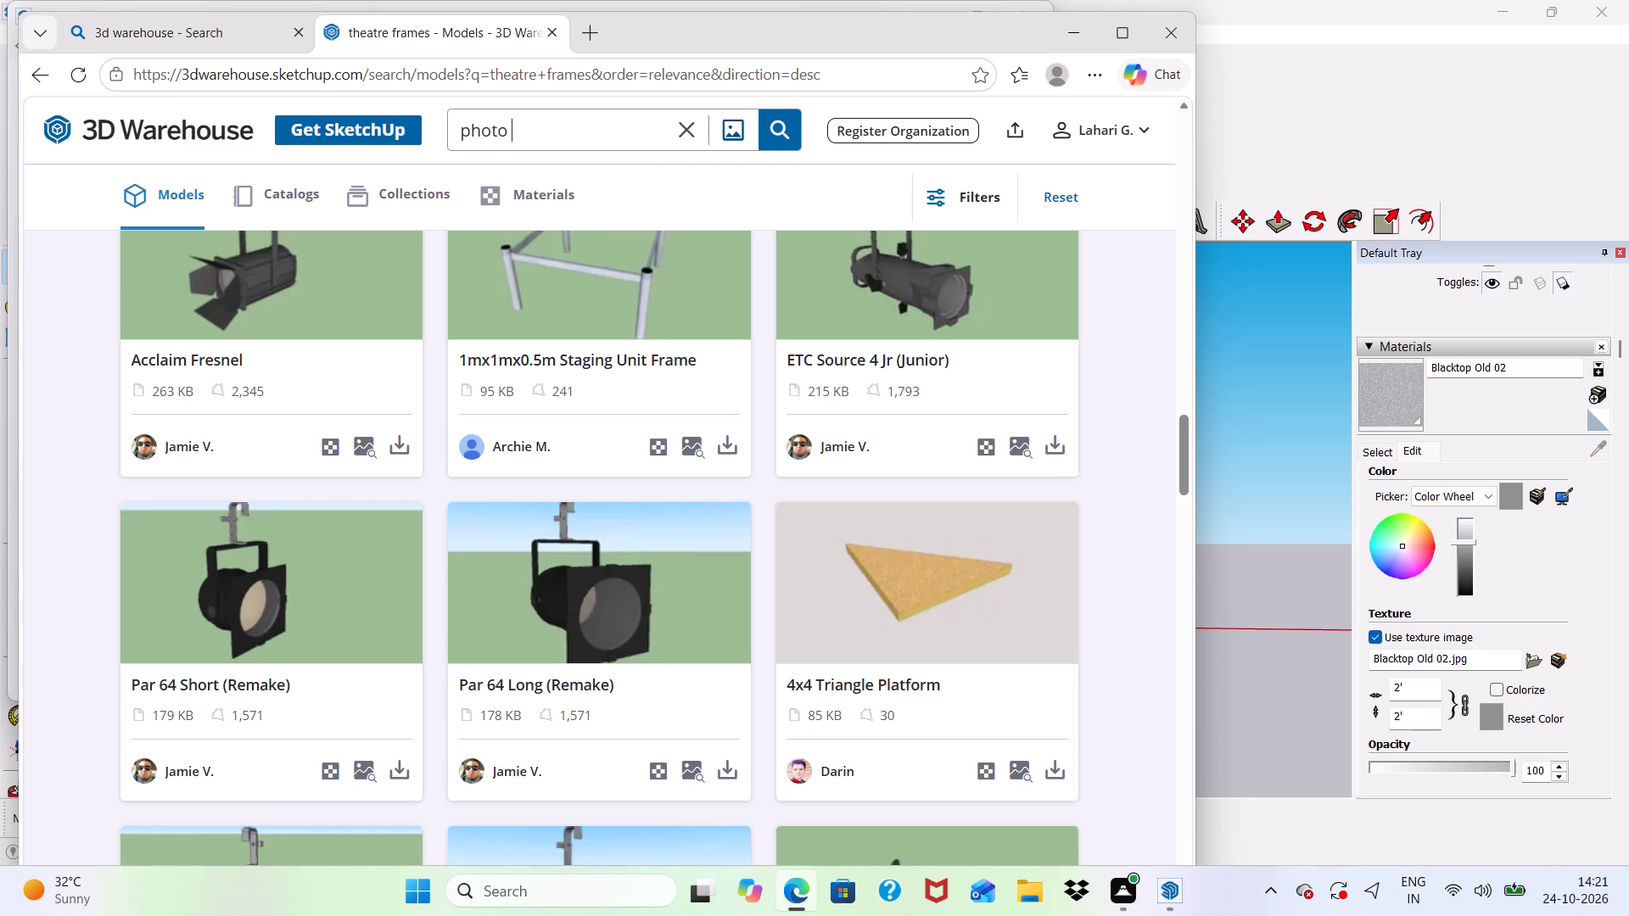
pyautogui.write('frames')
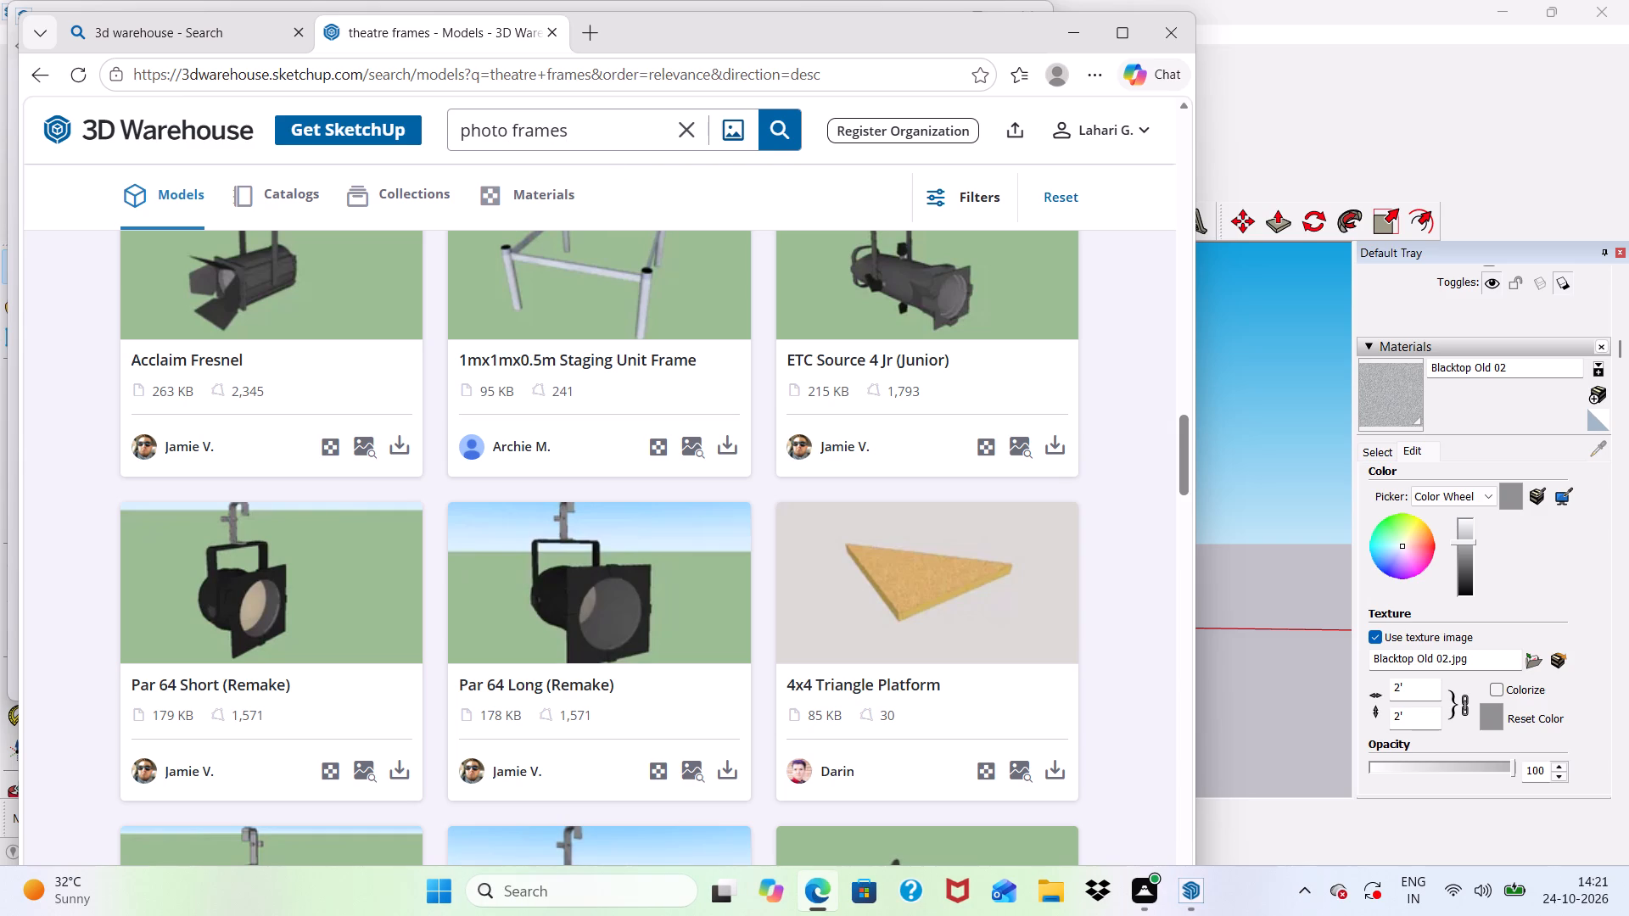
pyautogui.click(774, 132)
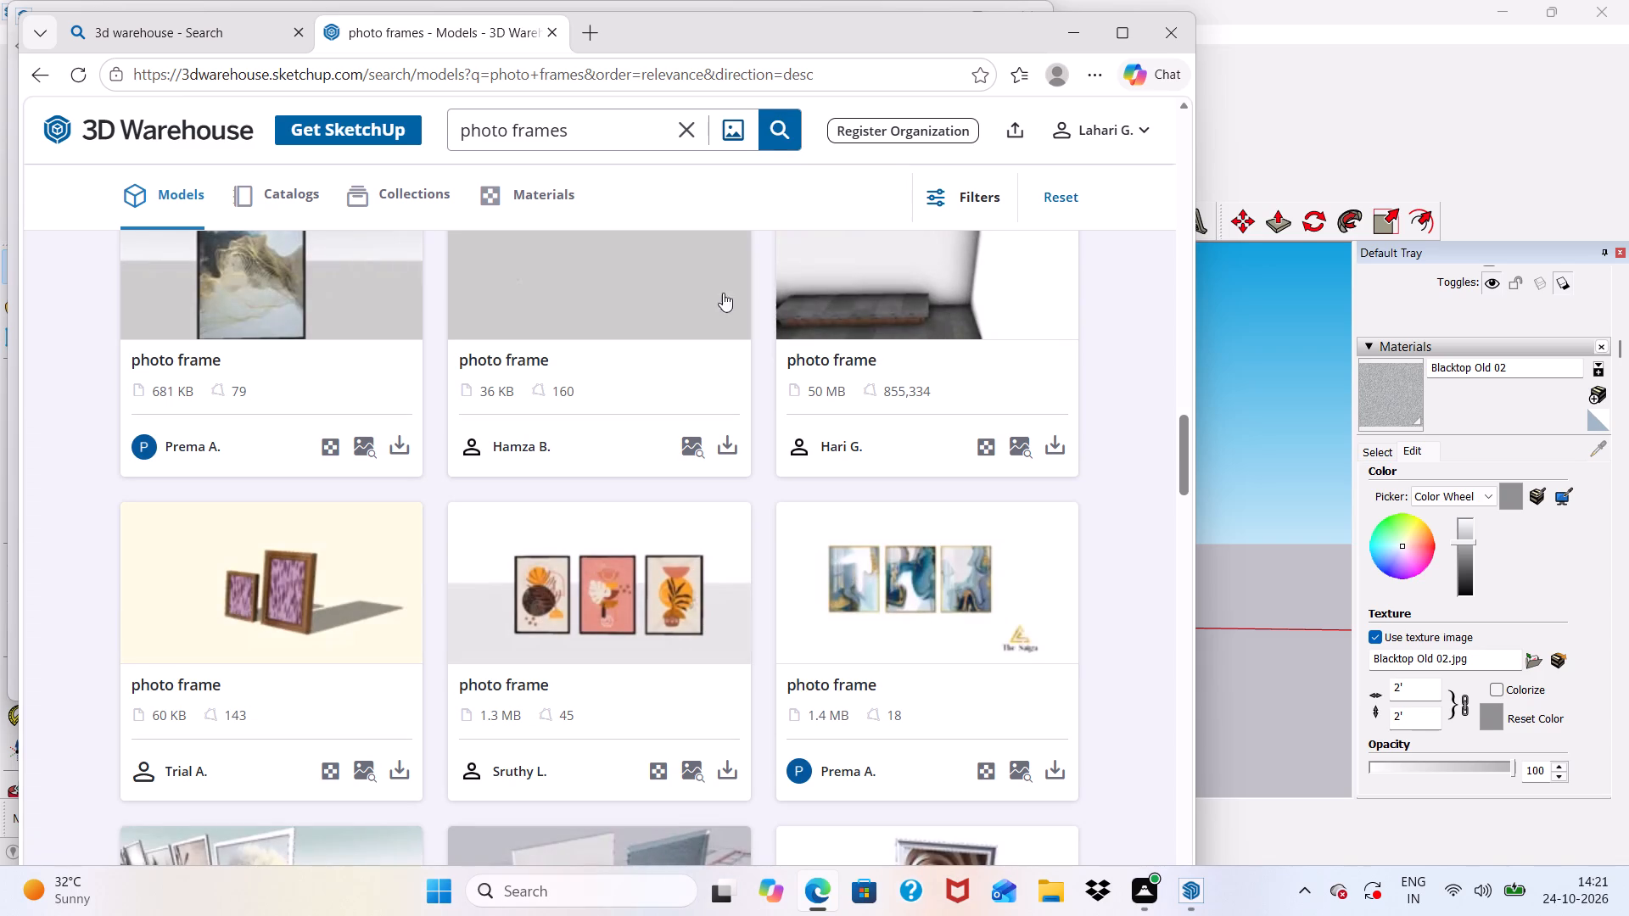
# Browse the "photo frames" model results for a suitable framed picture.
pyautogui.scroll(-6, 580, 451)
pyautogui.scroll(1, 605, 546)
pyautogui.scroll(5, 954, 438)
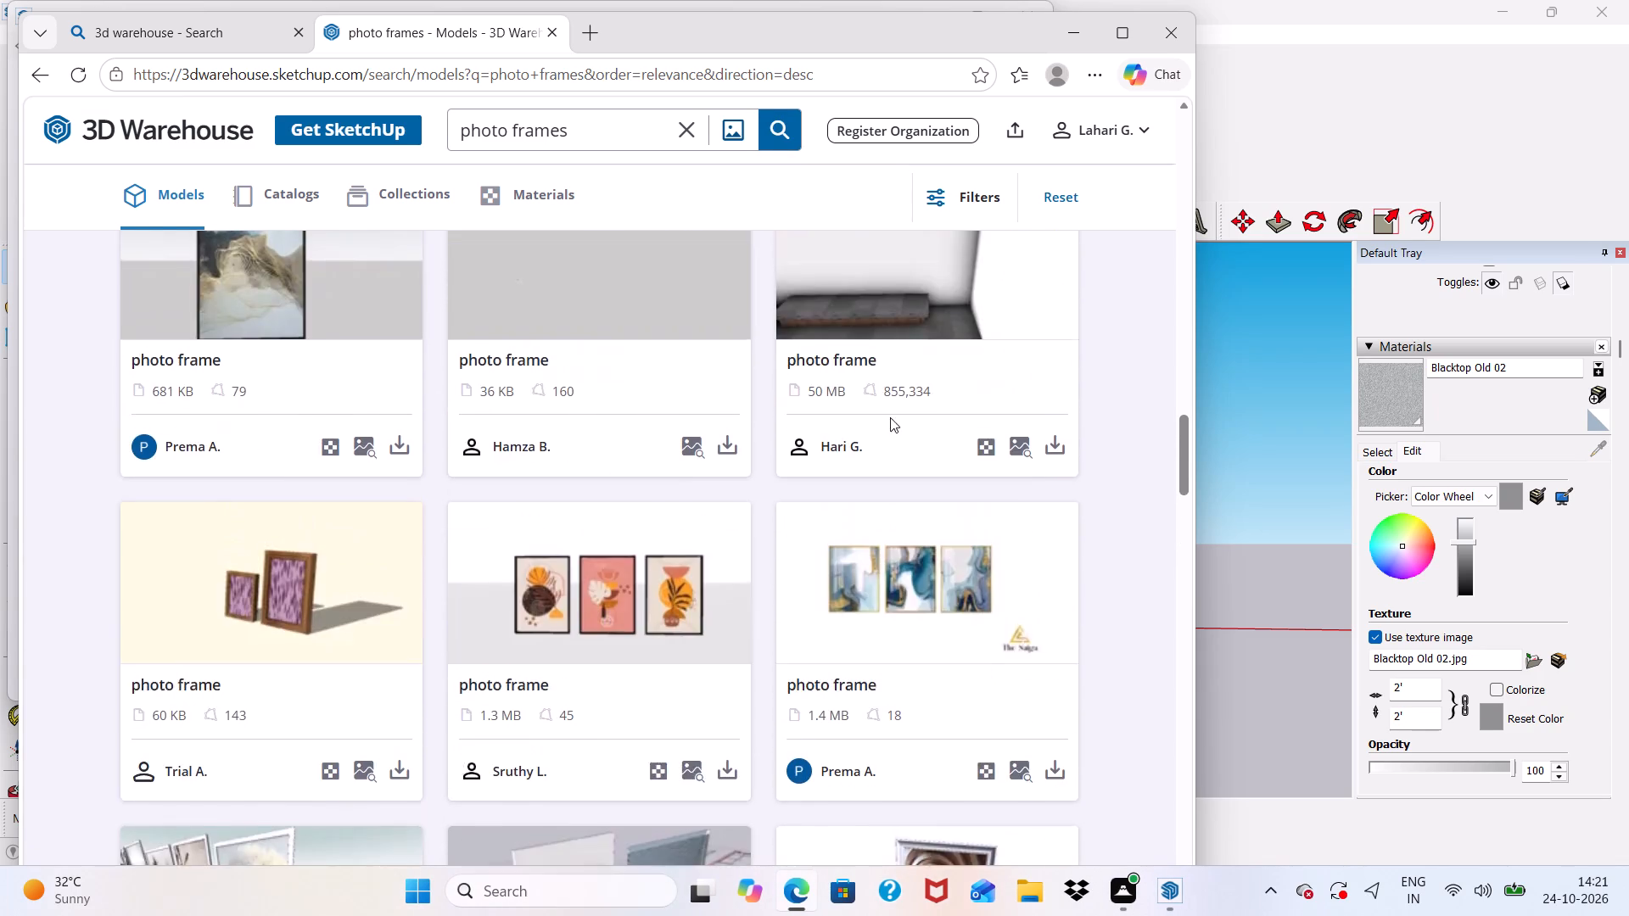
pyautogui.scroll(12, 813, 408)
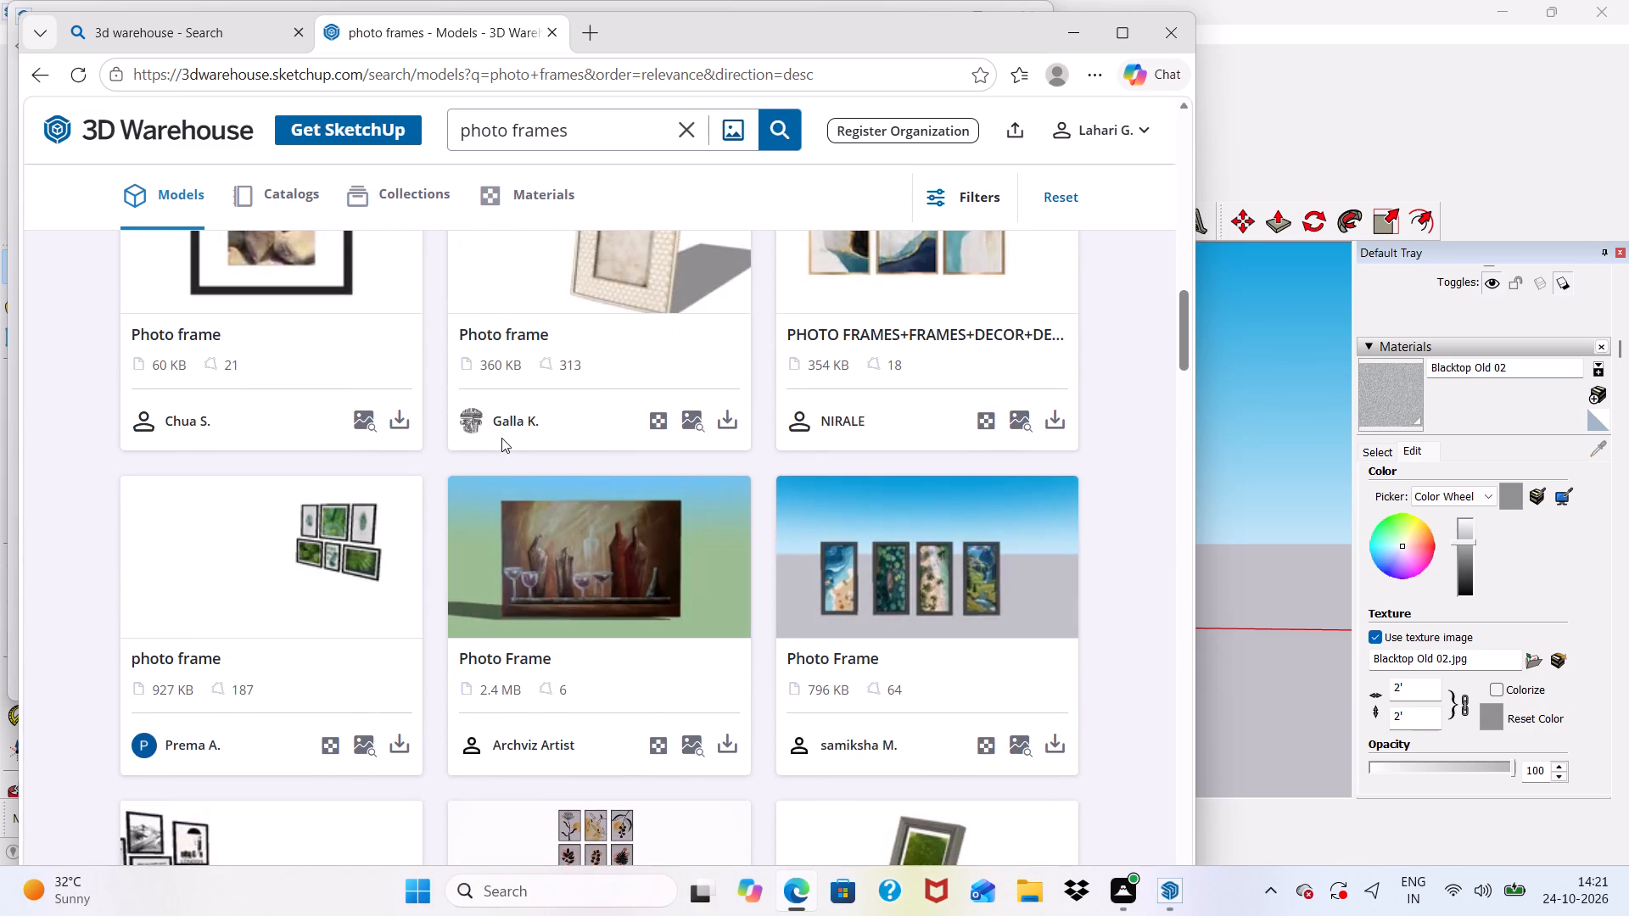
pyautogui.scroll(-1, 501, 437)
pyautogui.scroll(2, 507, 445)
pyautogui.scroll(-8, 591, 429)
pyautogui.scroll(4, 691, 466)
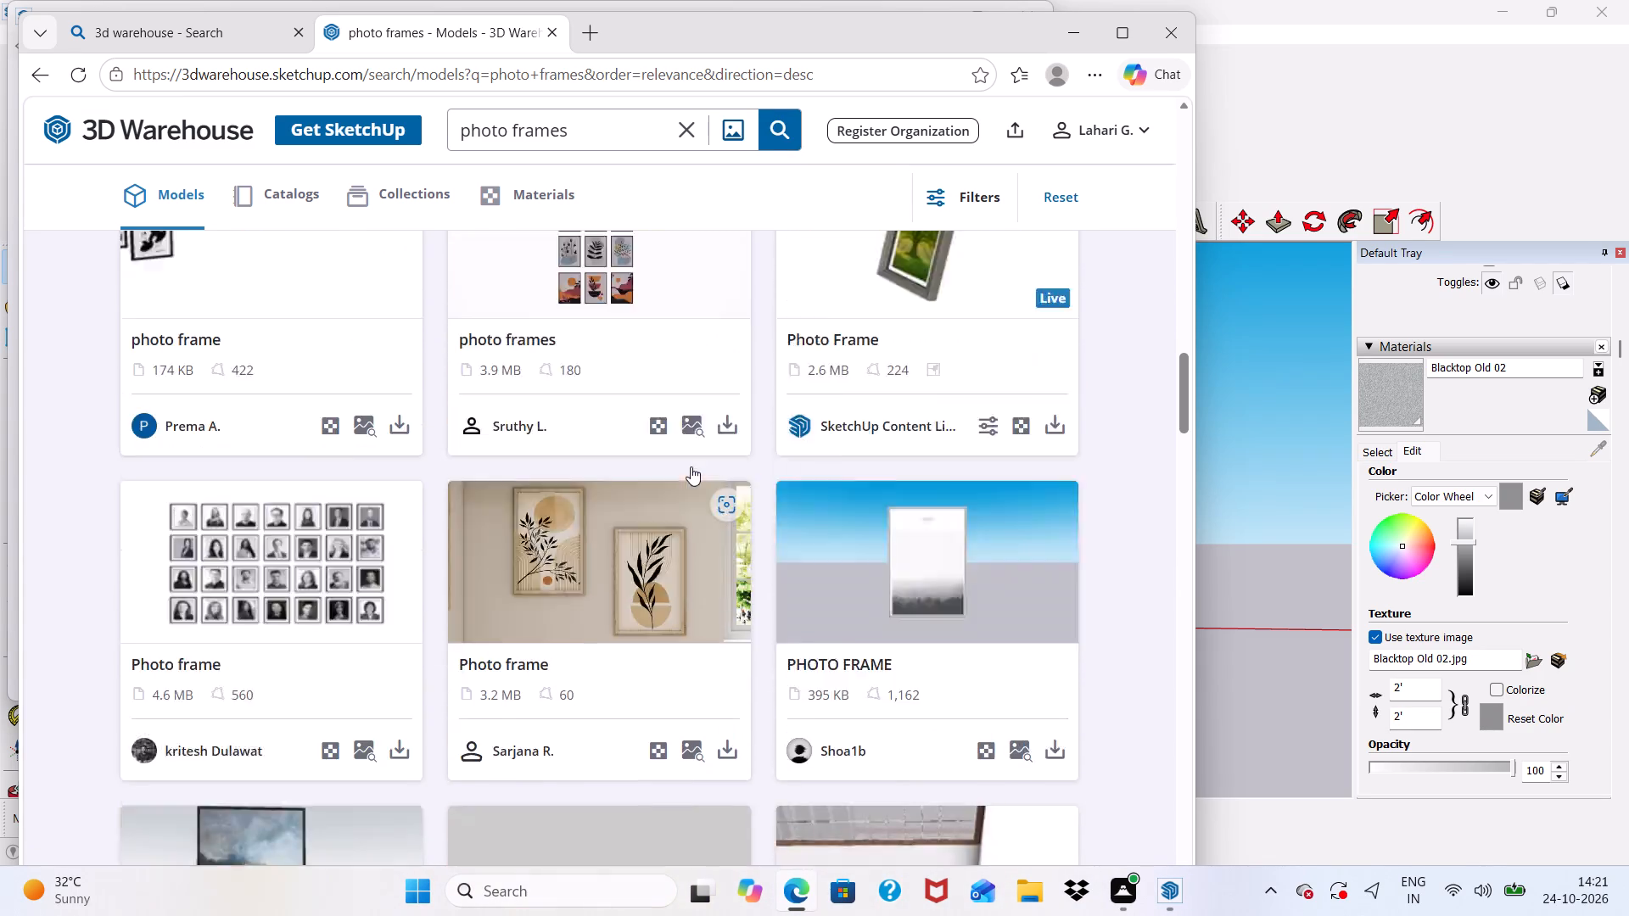
pyautogui.scroll(8, 691, 466)
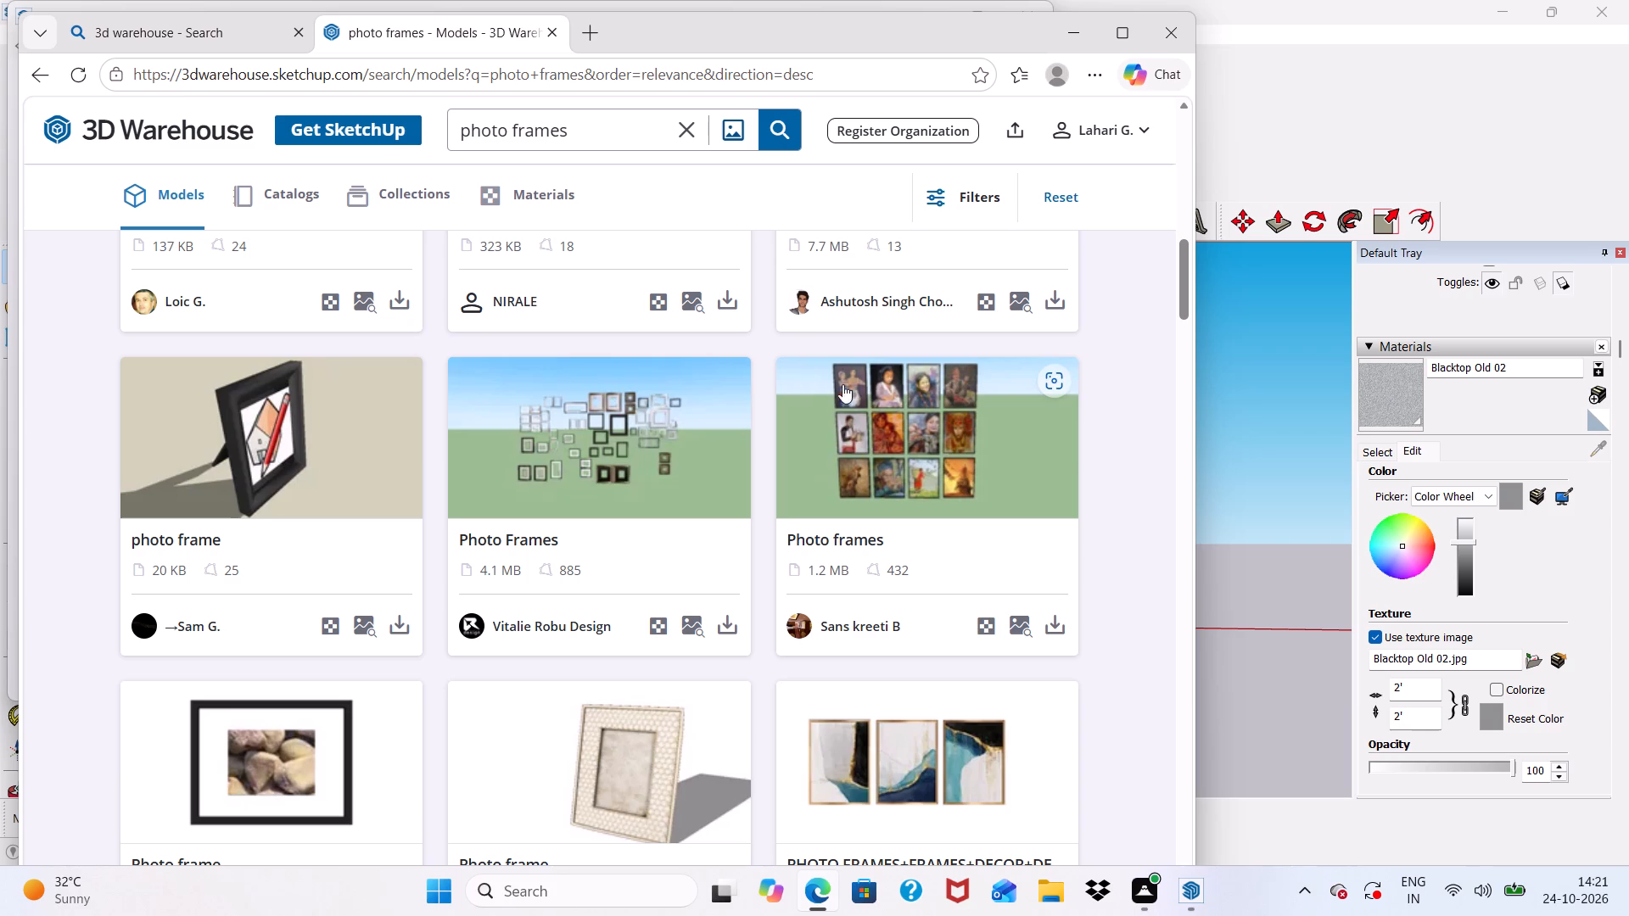
pyautogui.scroll(6, 797, 363)
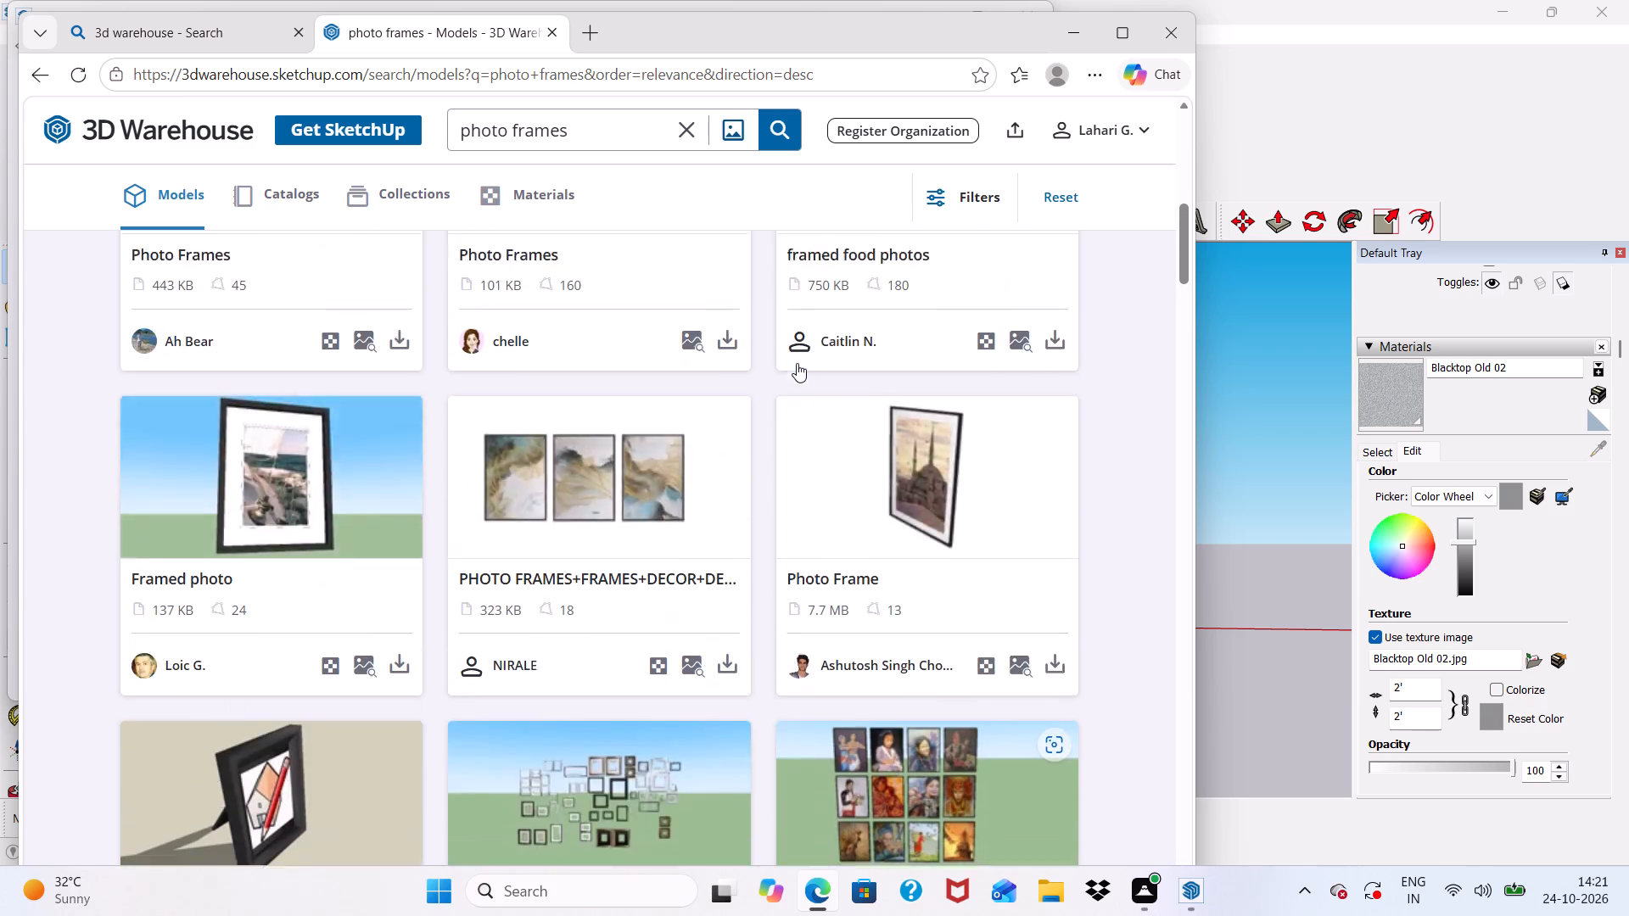
pyautogui.scroll(2, 797, 363)
pyautogui.scroll(-3, 737, 382)
pyautogui.scroll(-3, 619, 405)
pyautogui.scroll(4, 623, 406)
pyautogui.scroll(10, 429, 318)
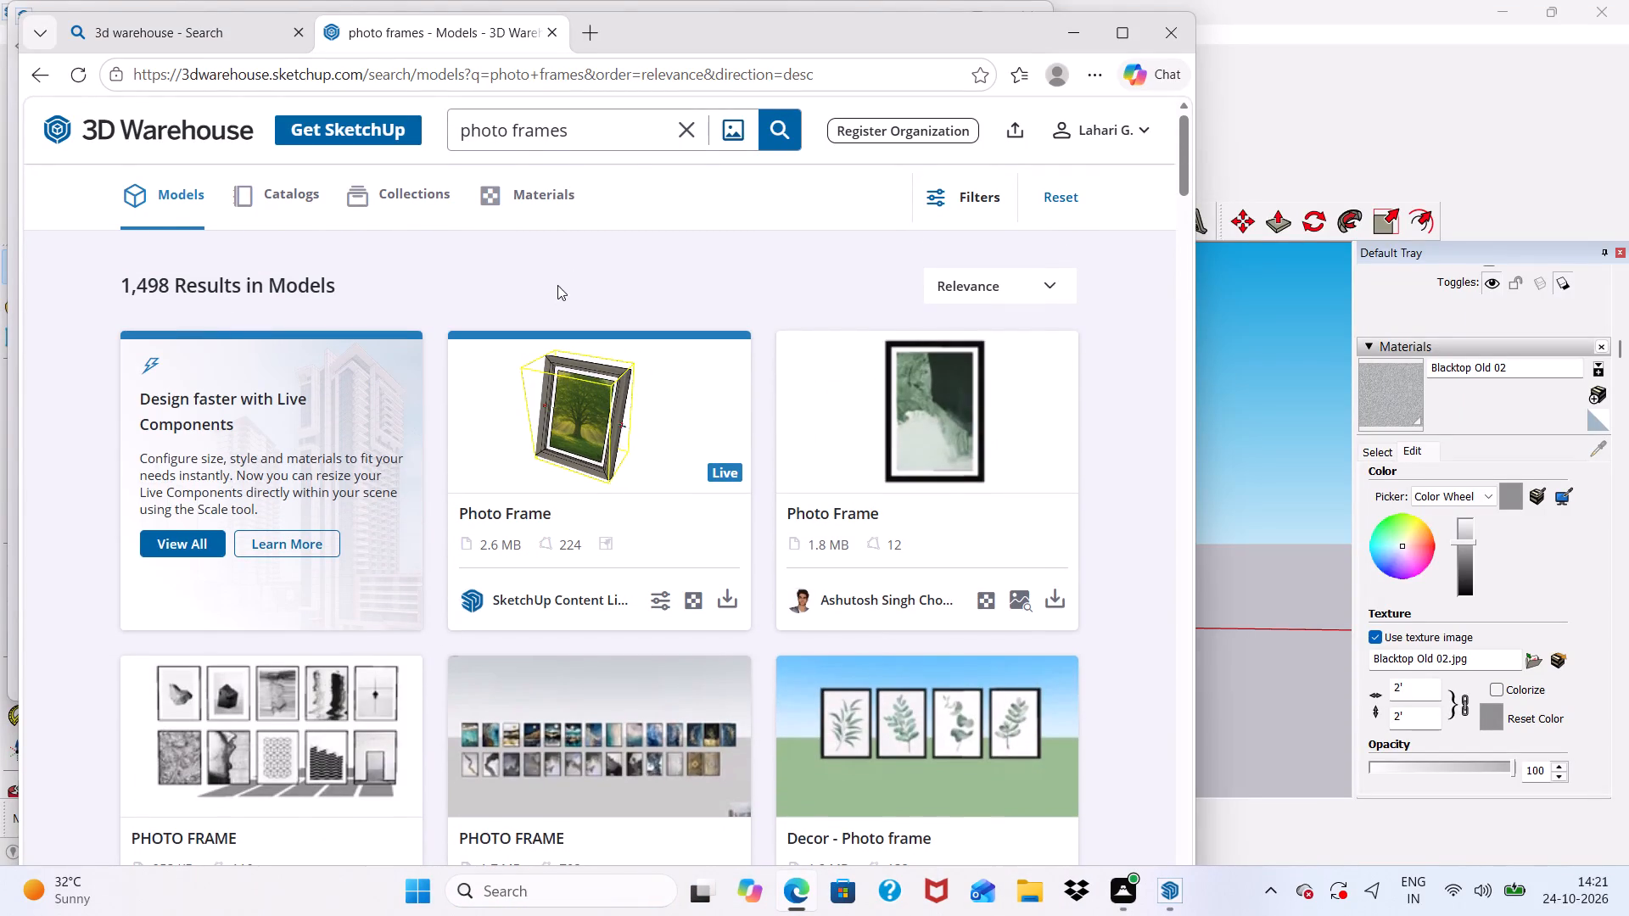
# Extend the model search to "photo frames love" and run it.
pyautogui.click(583, 131)
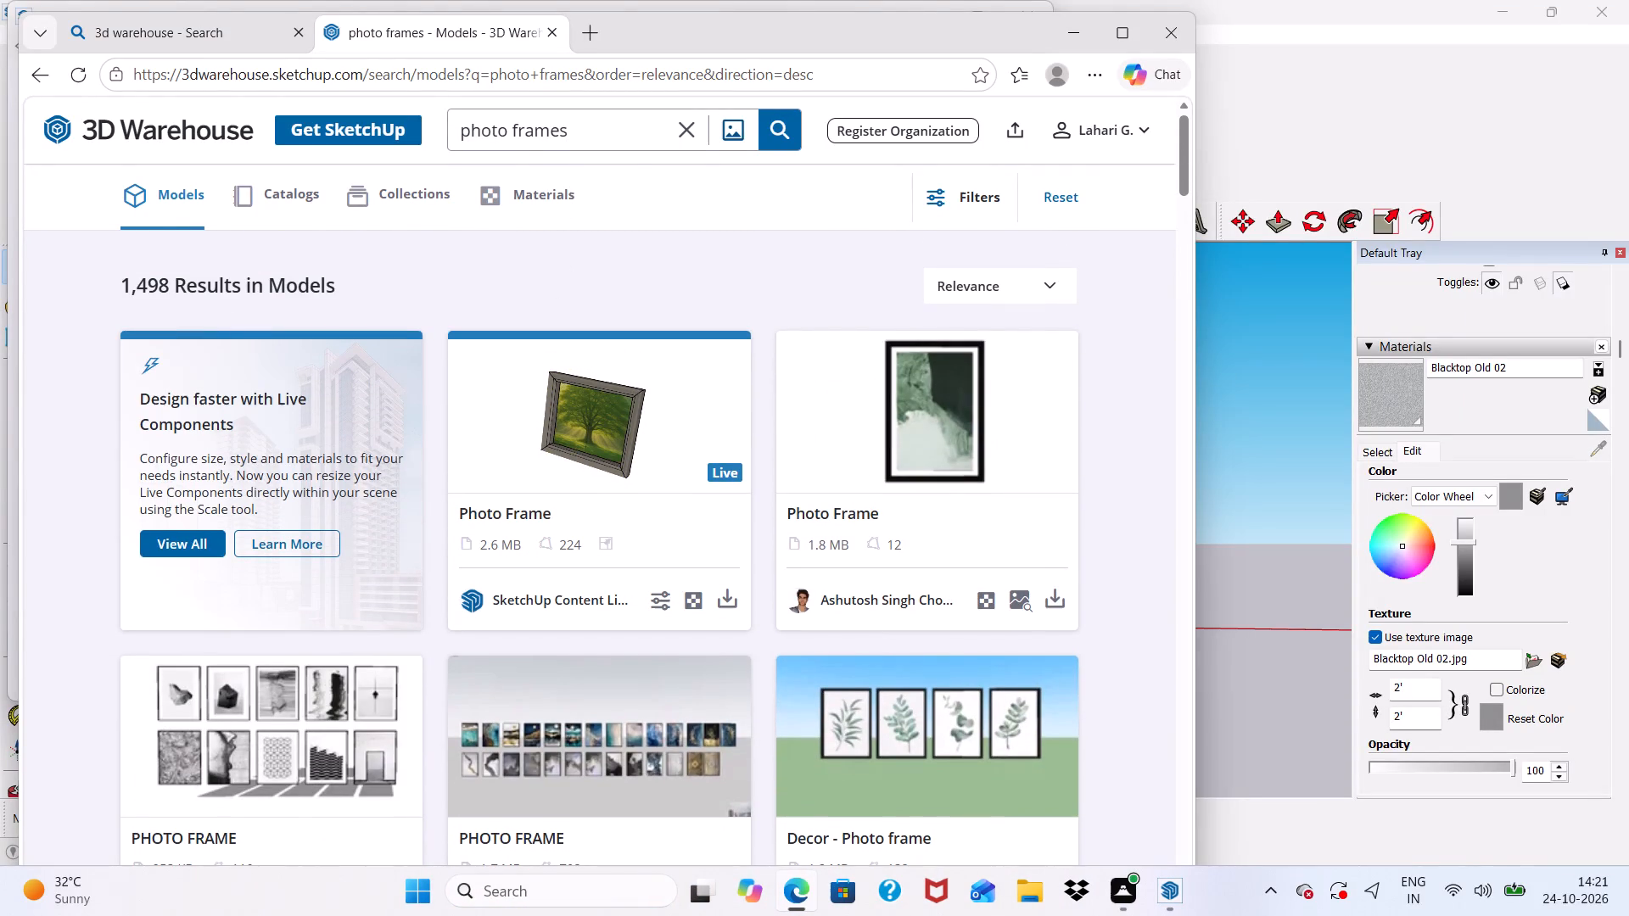
pyautogui.click(584, 131)
pyautogui.click(587, 131)
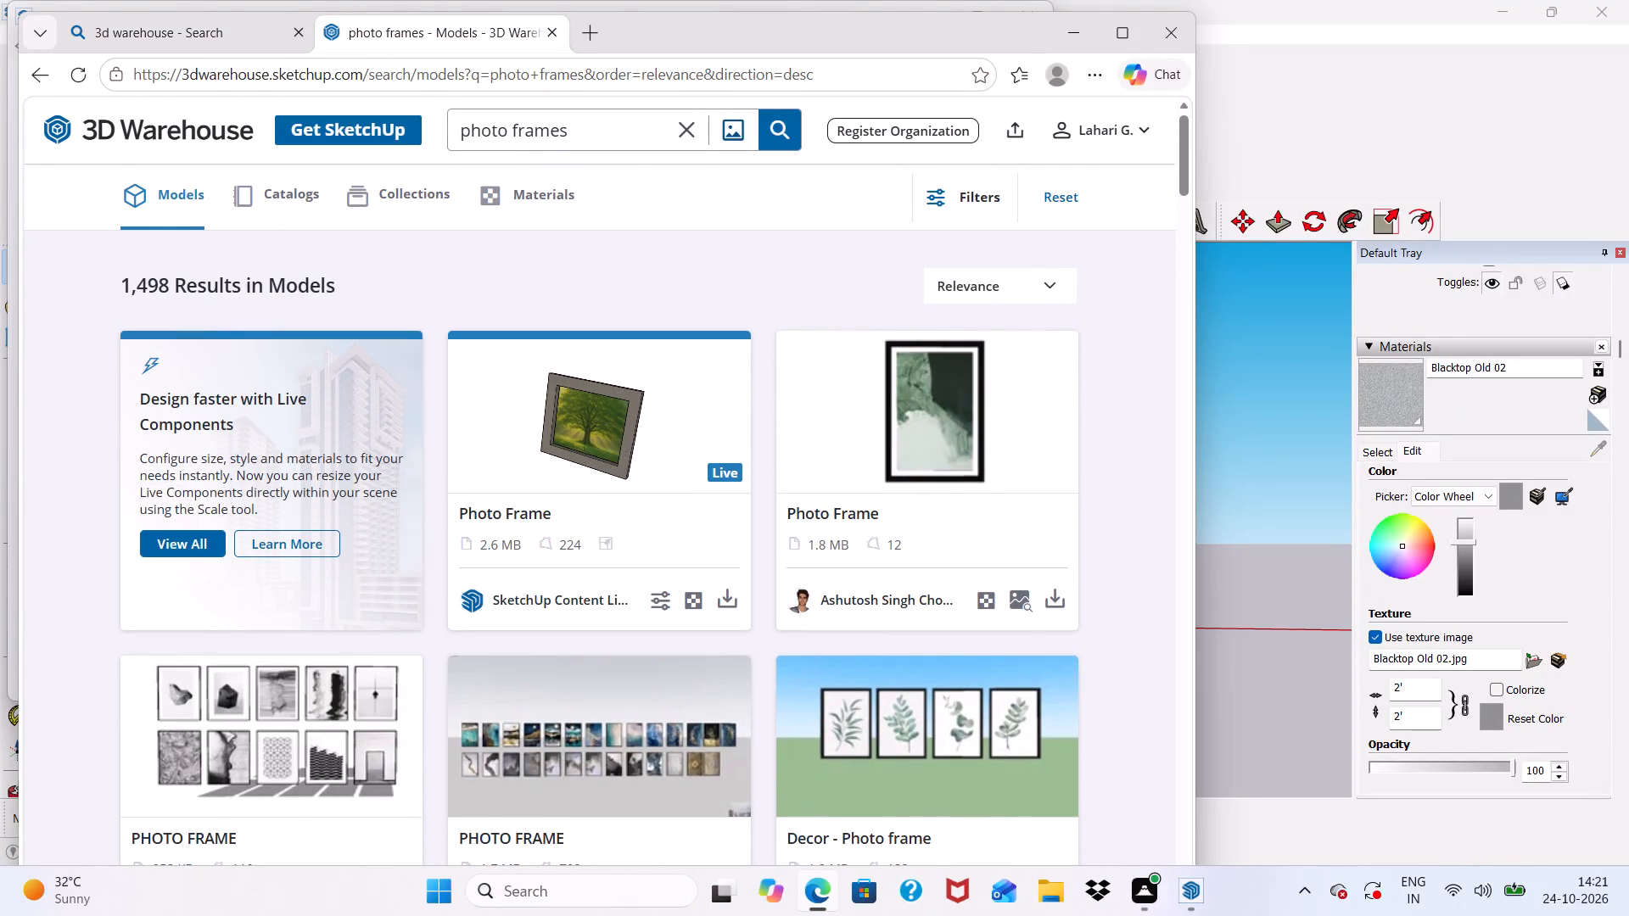
pyautogui.press('space')
pyautogui.write('lo')
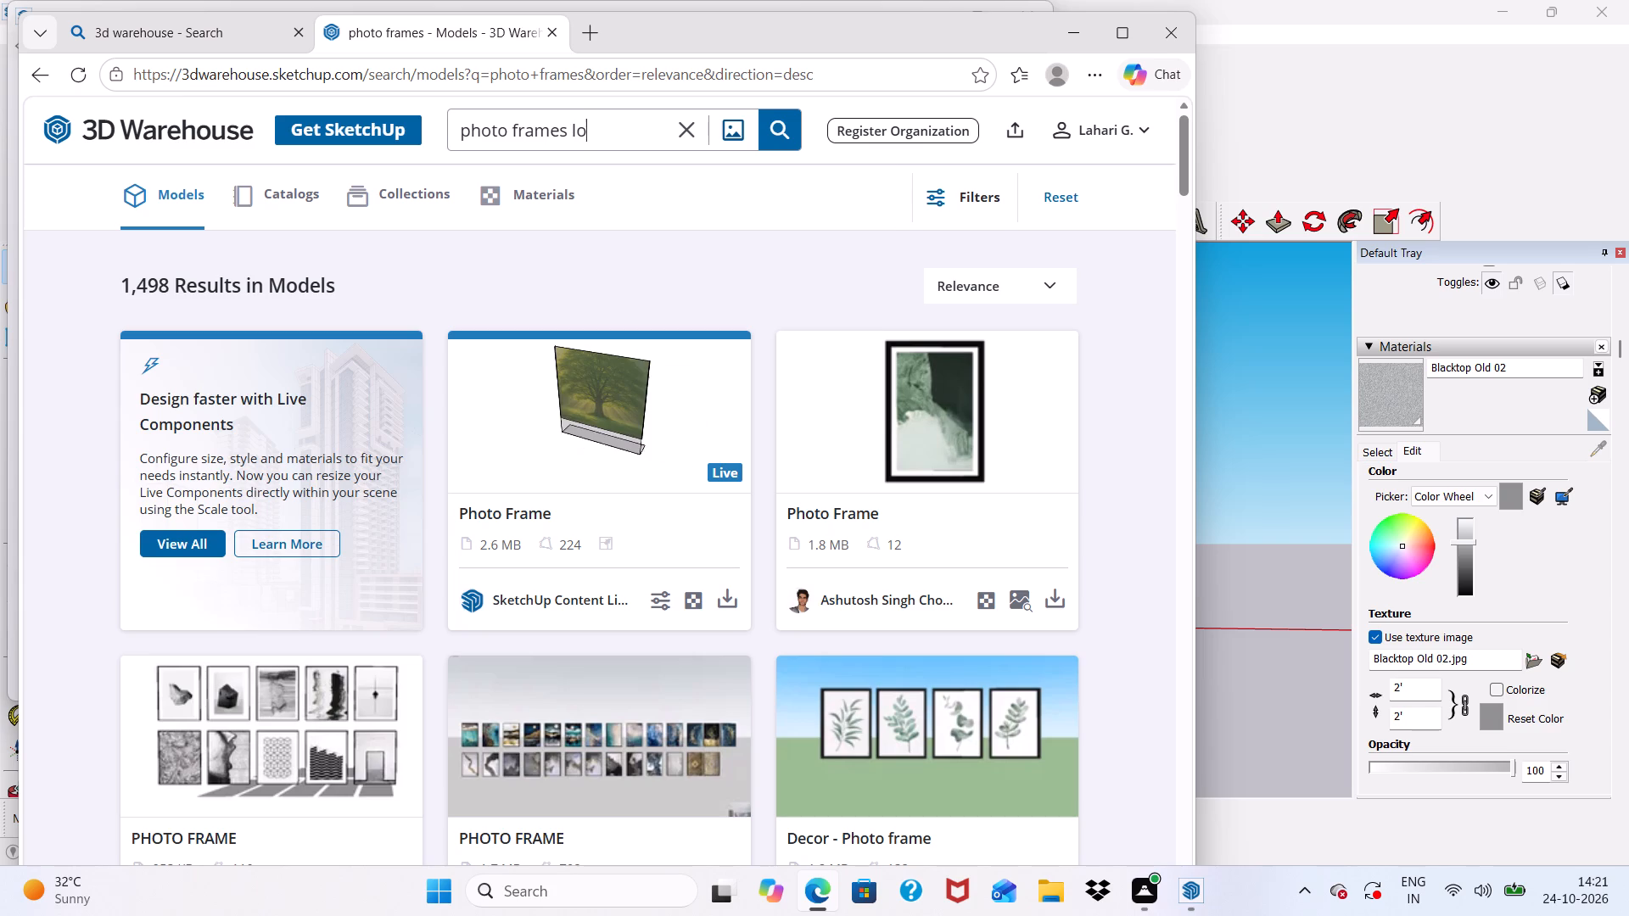
pyautogui.press('v')
pyautogui.press('e')
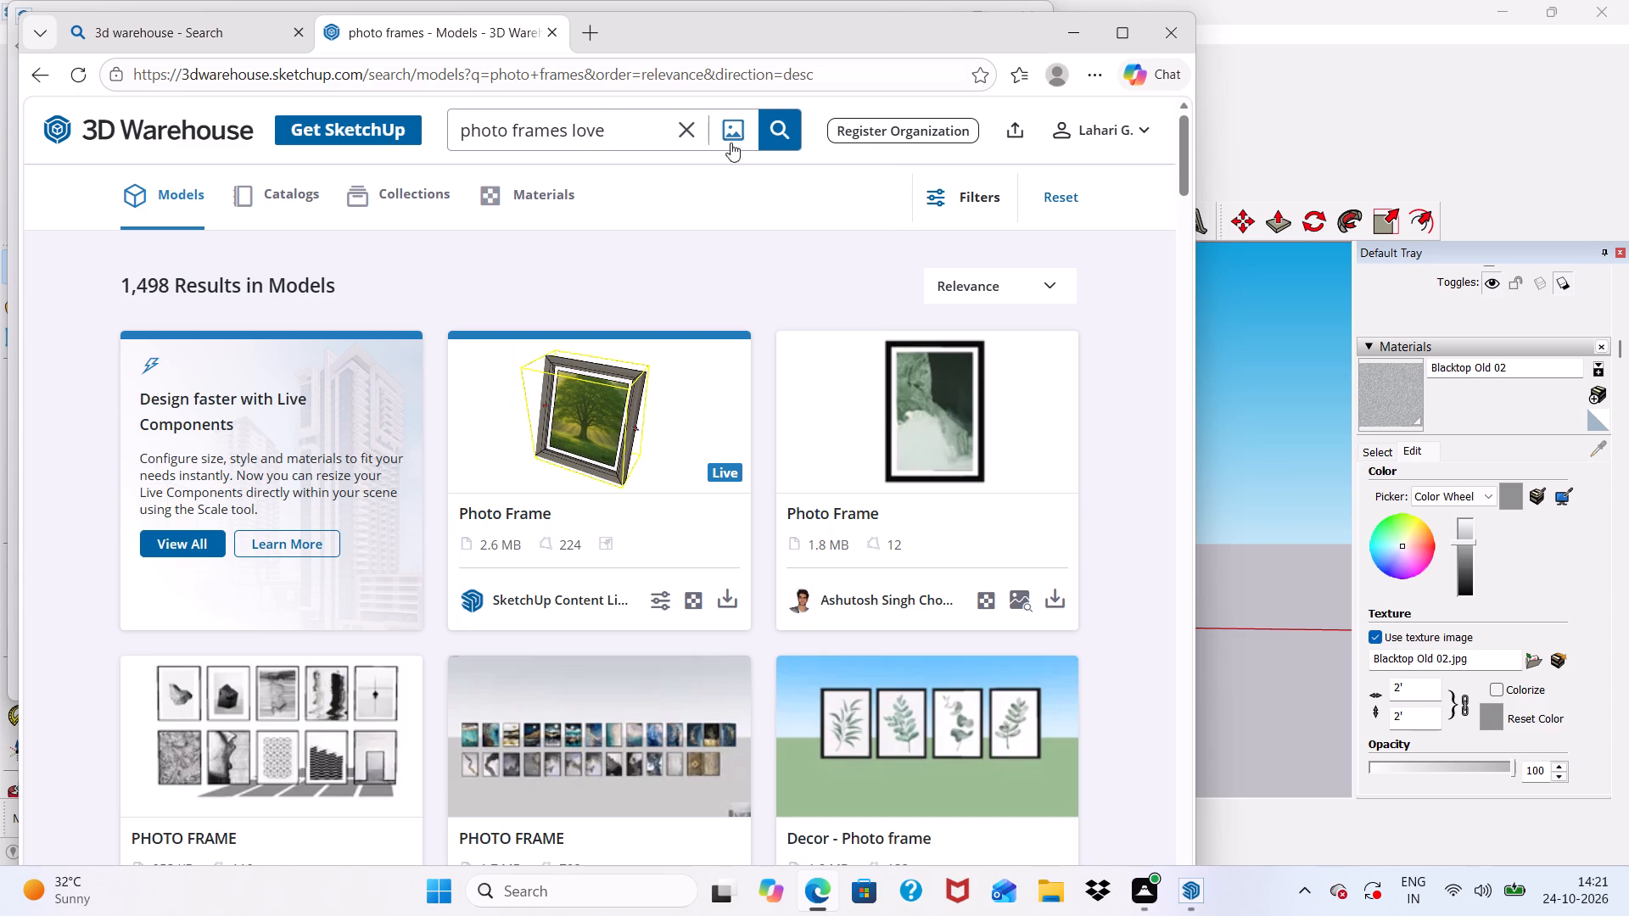
pyautogui.click(778, 128)
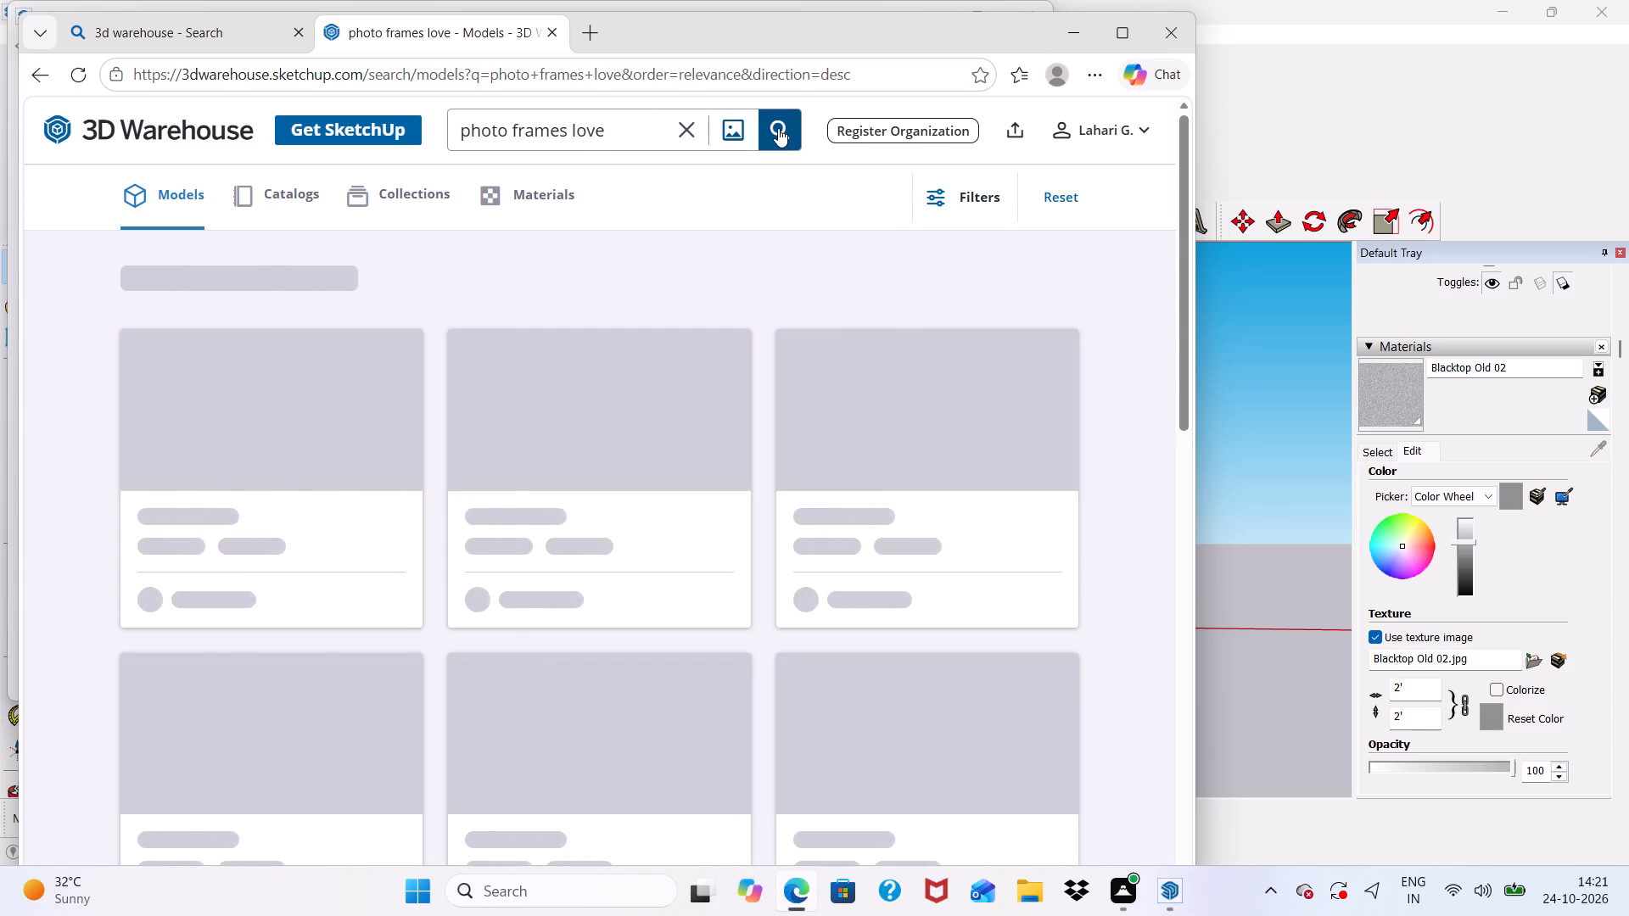
# Examine the "photo frames love" results for a suitable framed picture.
pyautogui.scroll(-4, 350, 347)
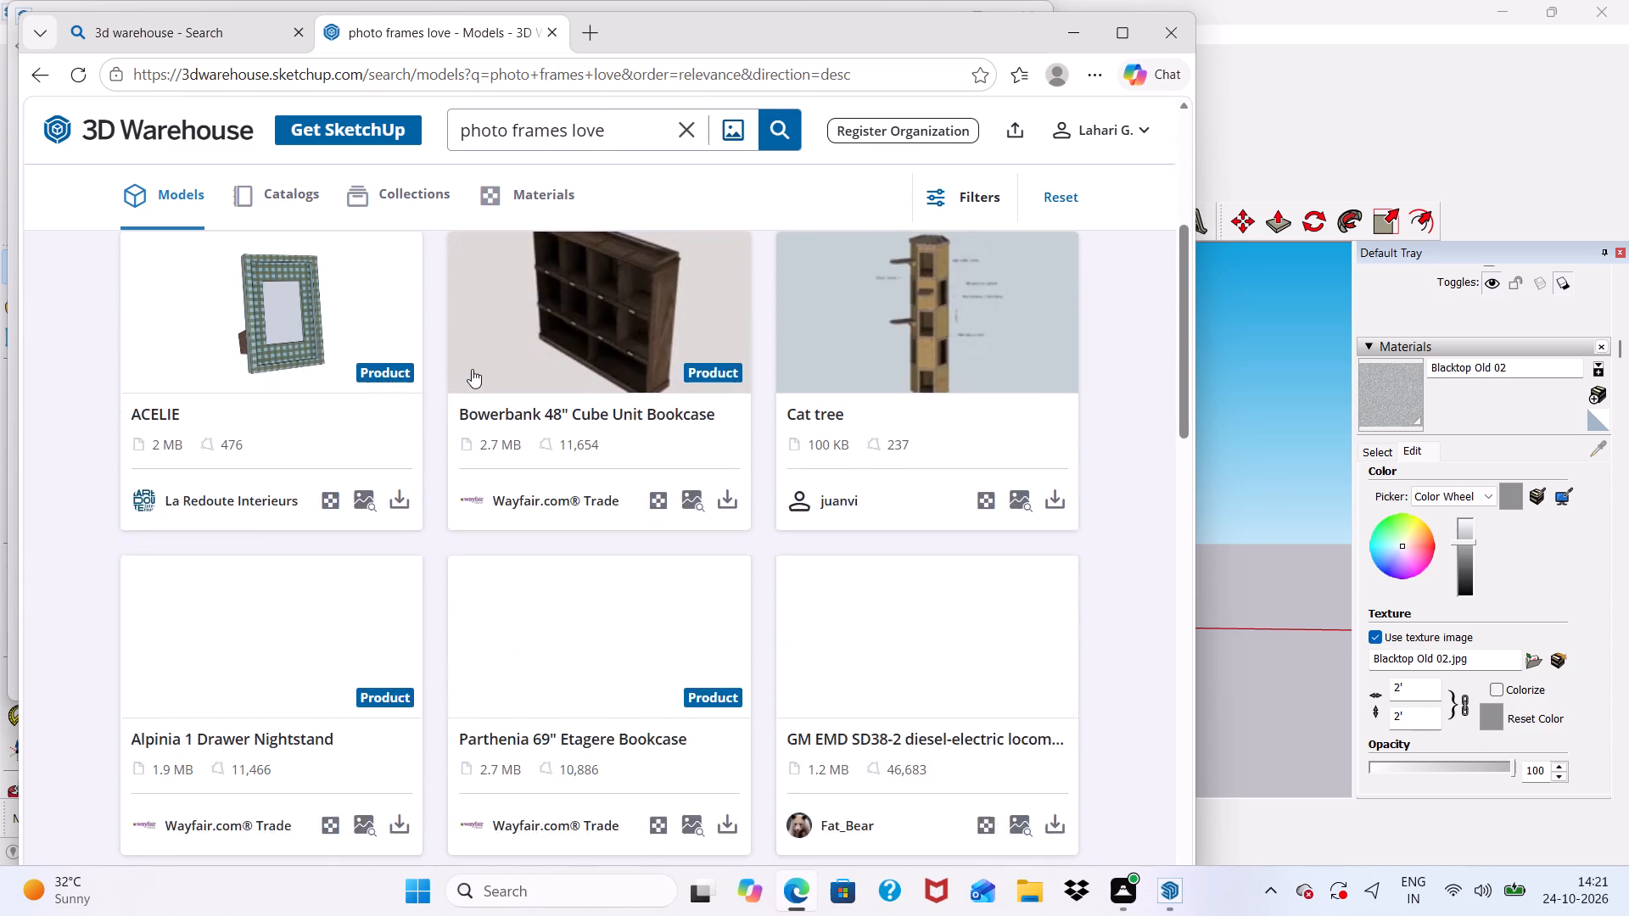
pyautogui.scroll(6, 233, 377)
pyautogui.scroll(-4, 313, 368)
pyautogui.scroll(-5, 509, 372)
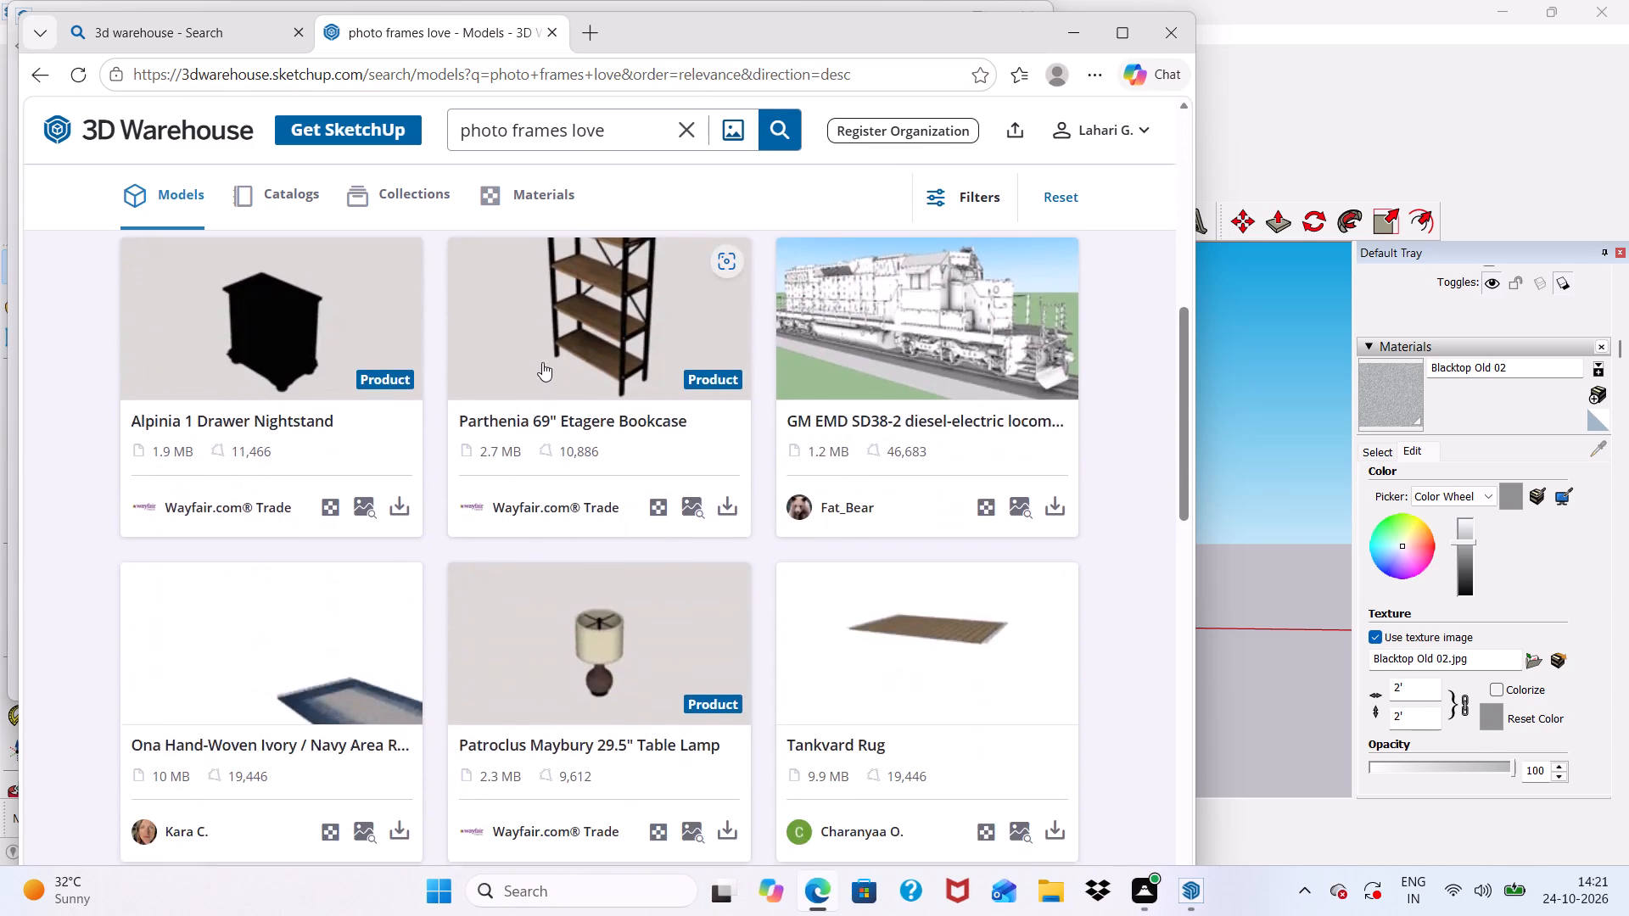
pyautogui.scroll(-3, 542, 362)
pyautogui.scroll(1, 576, 434)
pyautogui.scroll(-8, 576, 431)
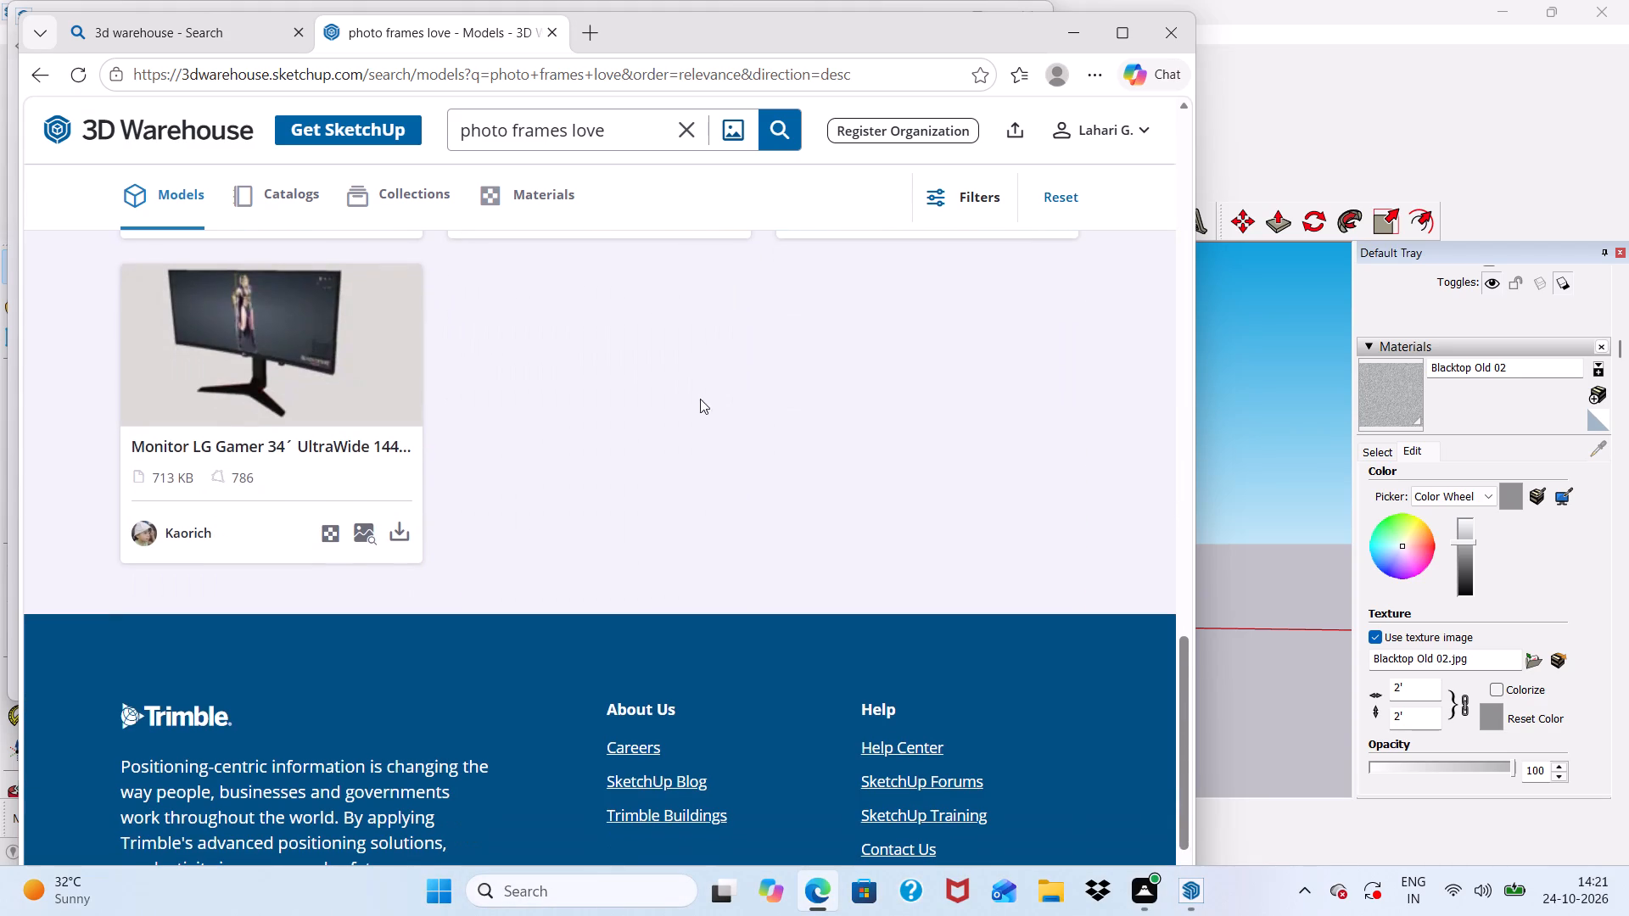
pyautogui.scroll(15, 497, 517)
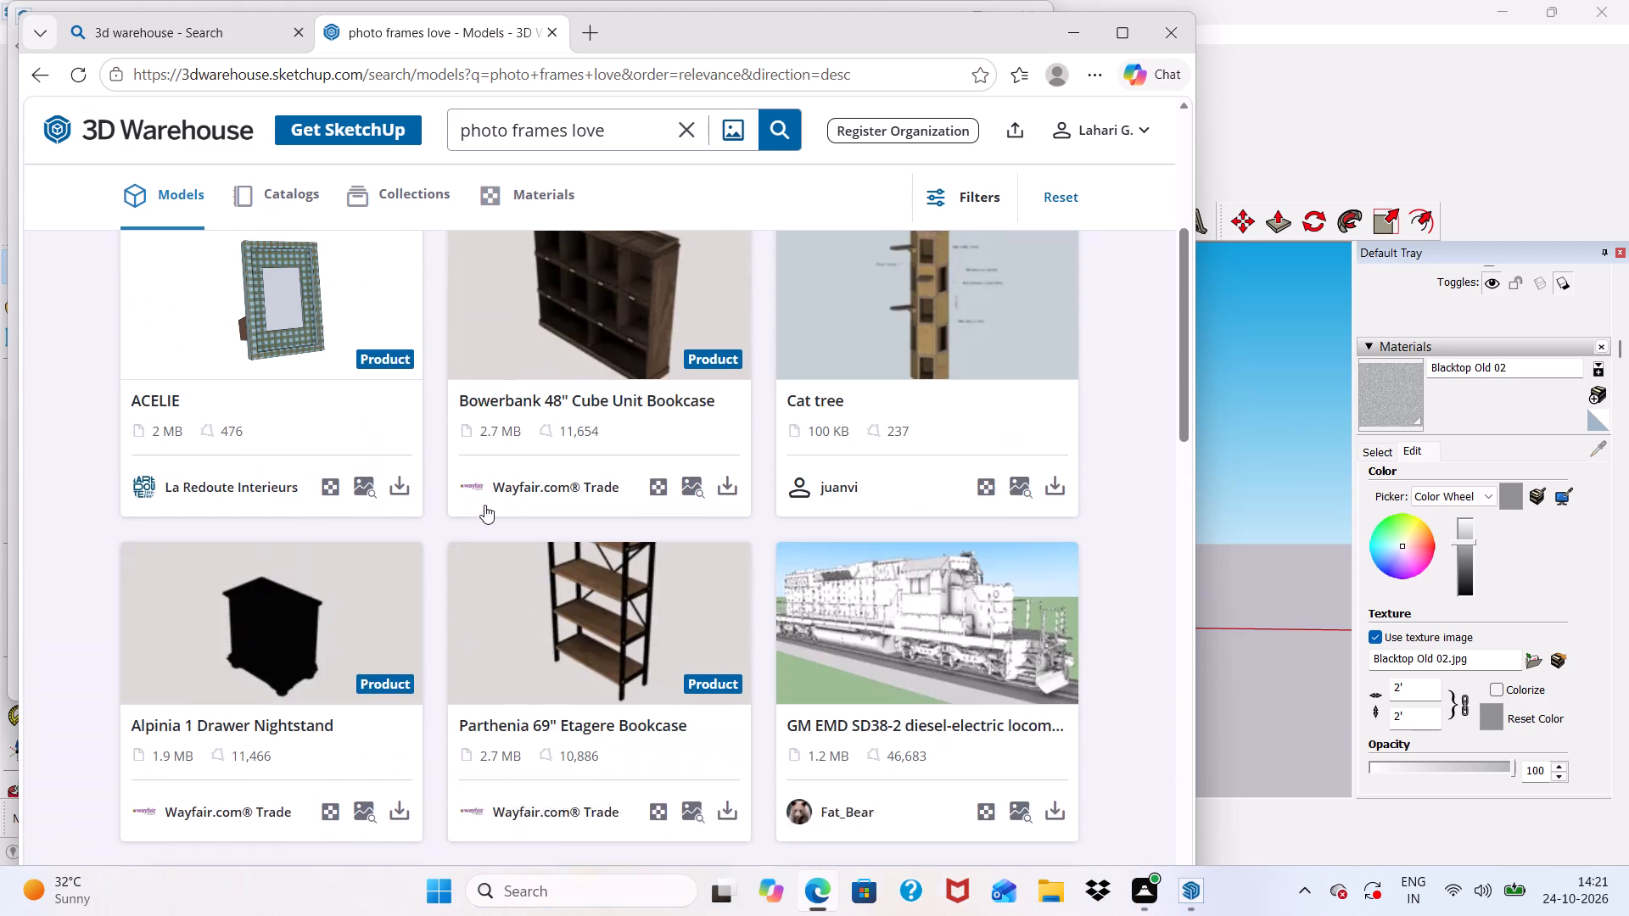
pyautogui.scroll(6, 624, 439)
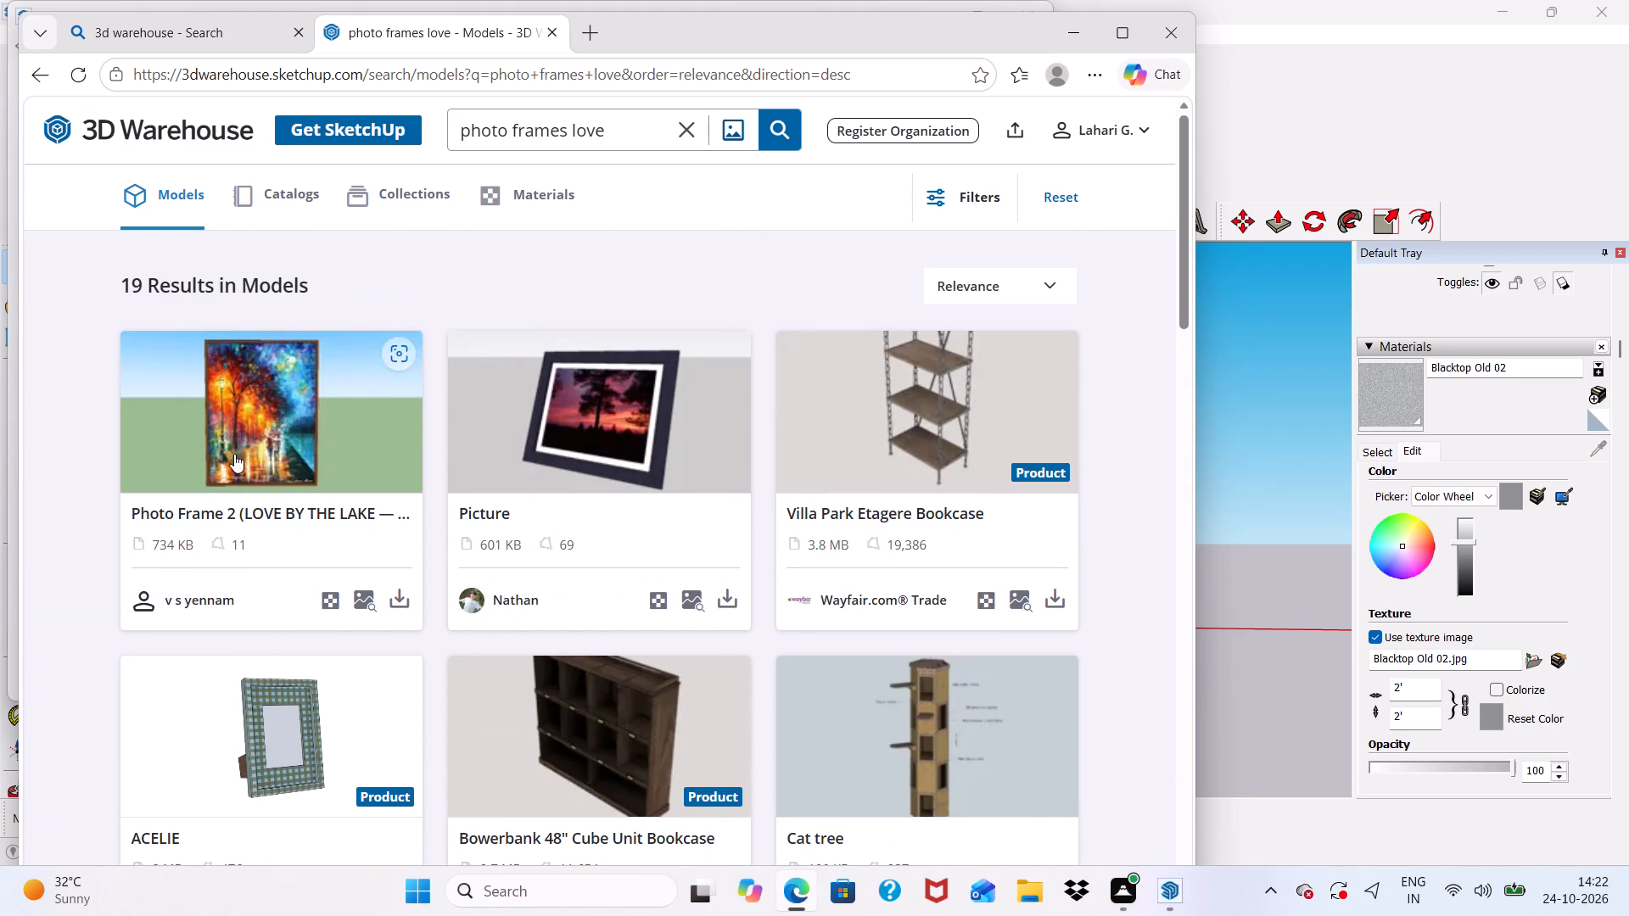
# Download the "Photo Frame 2 (LOVE BY THE LAKE" model as a SketchUp file.
pyautogui.click(403, 603)
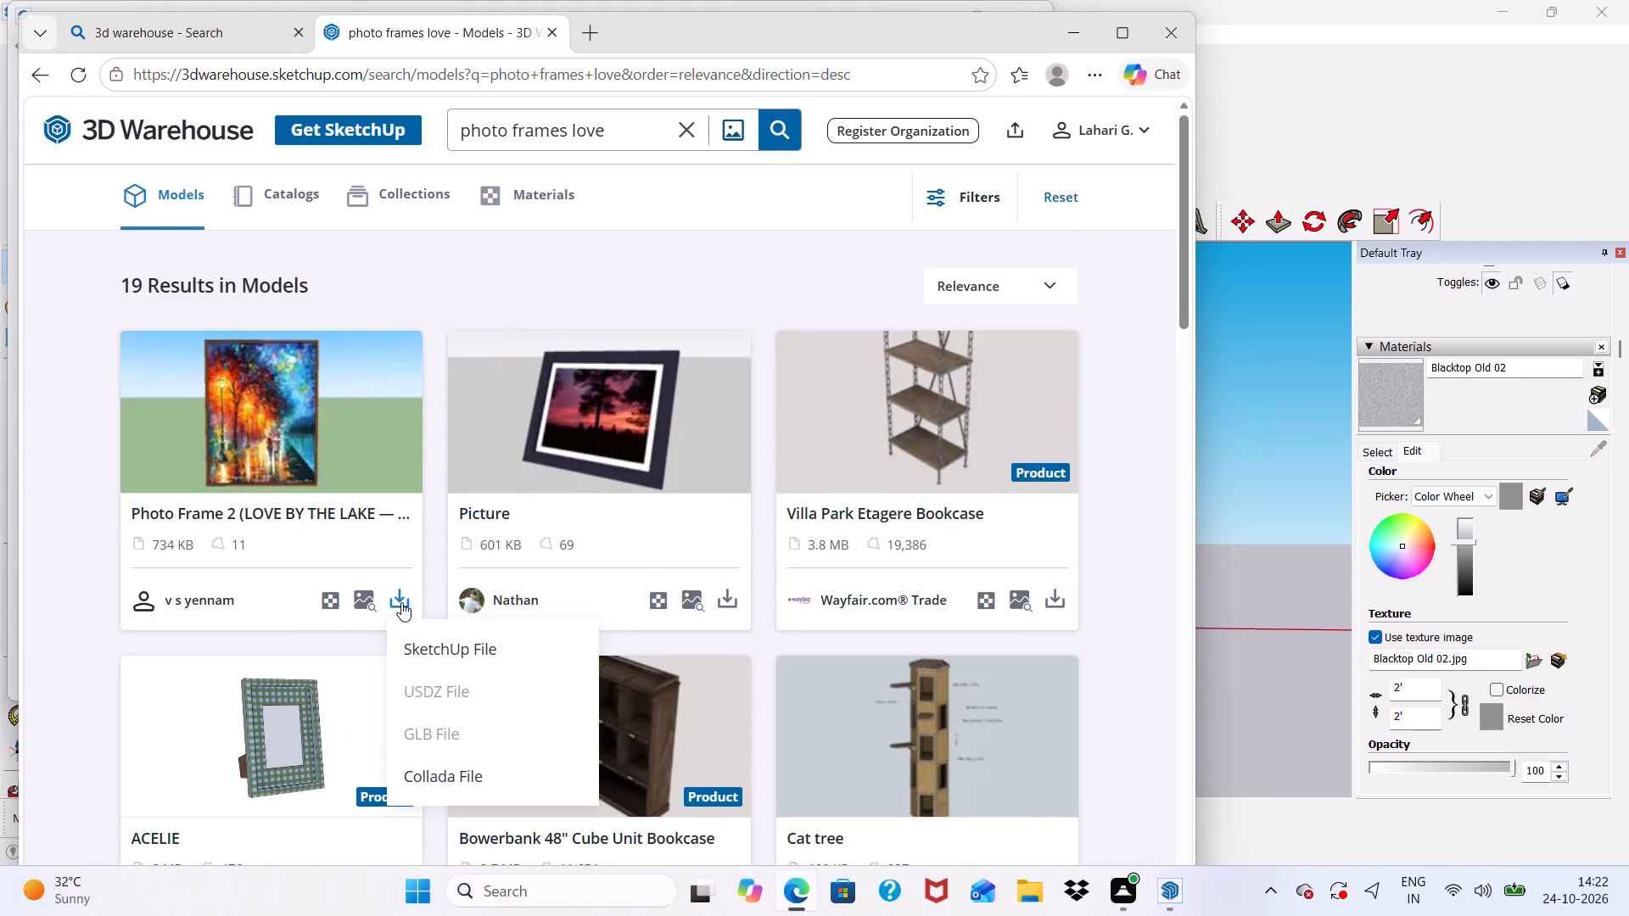
pyautogui.click(427, 646)
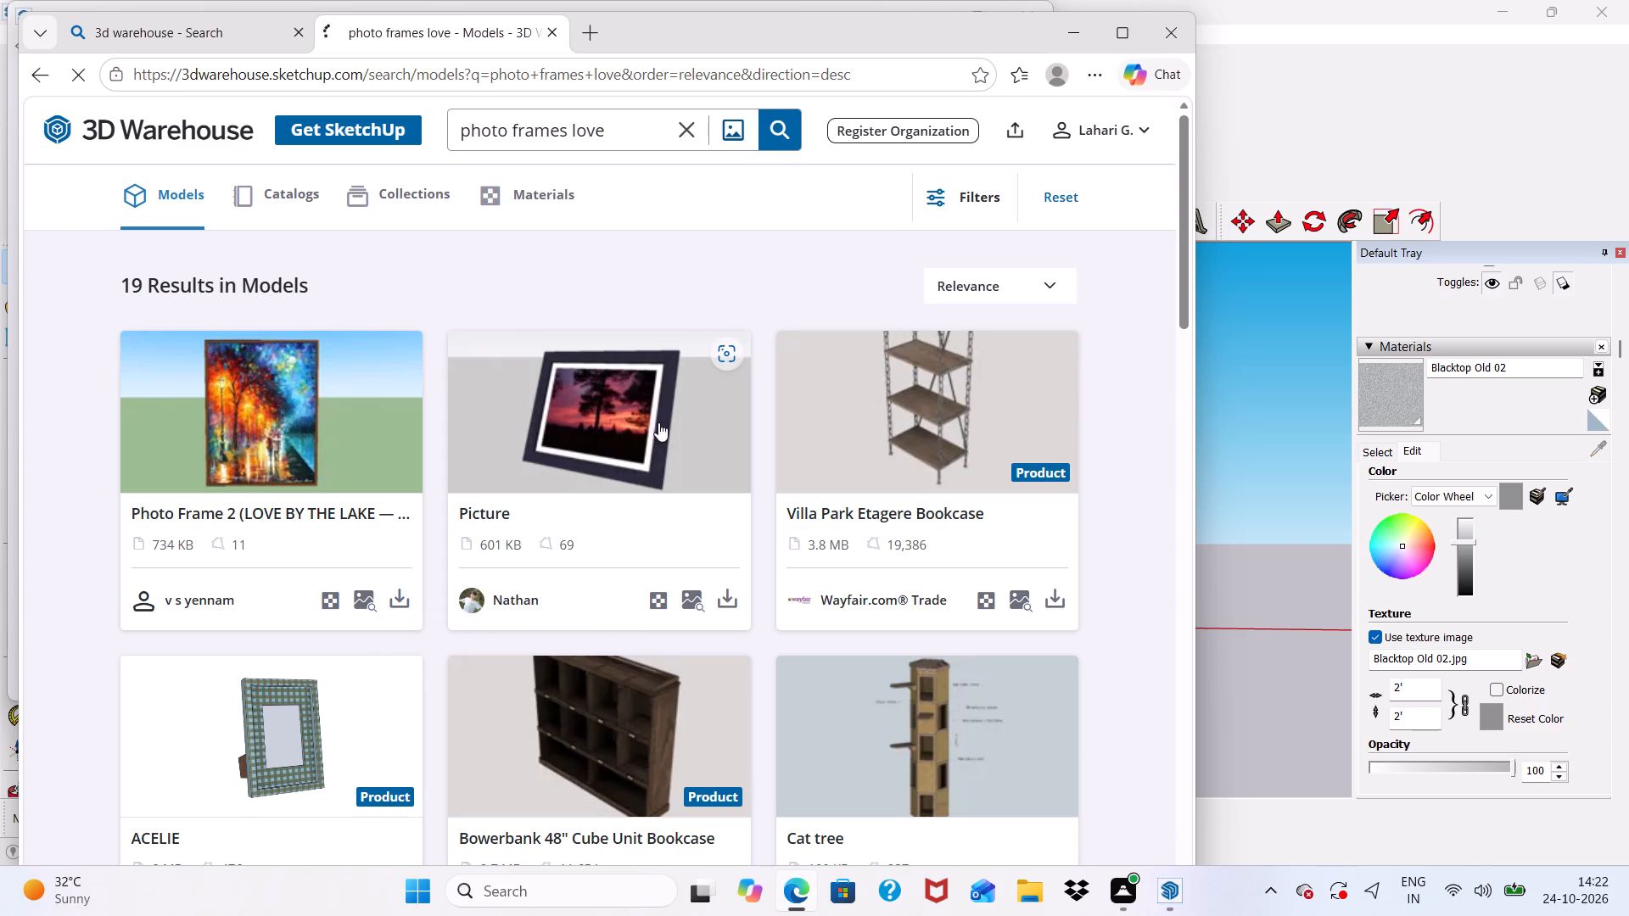
# Look through the remaining "photo frames love" model results for another suitable framed picture.
pyautogui.scroll(-4, 609, 408)
pyautogui.scroll(4, 612, 406)
pyautogui.scroll(-6, 612, 406)
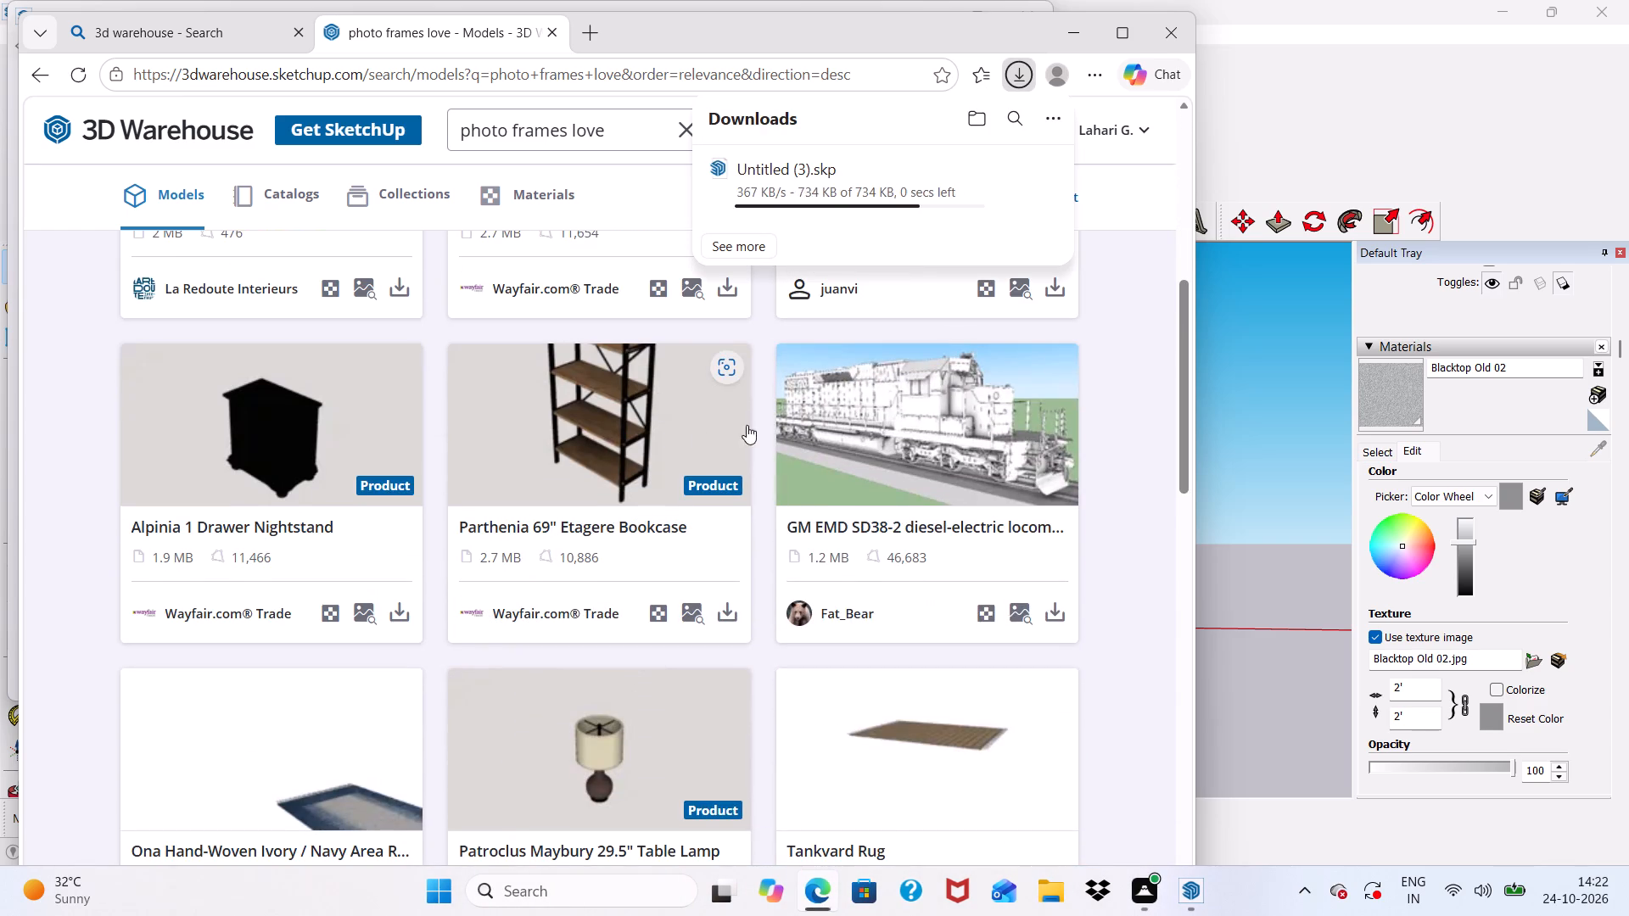
pyautogui.scroll(-1, 742, 425)
pyautogui.scroll(-9, 828, 418)
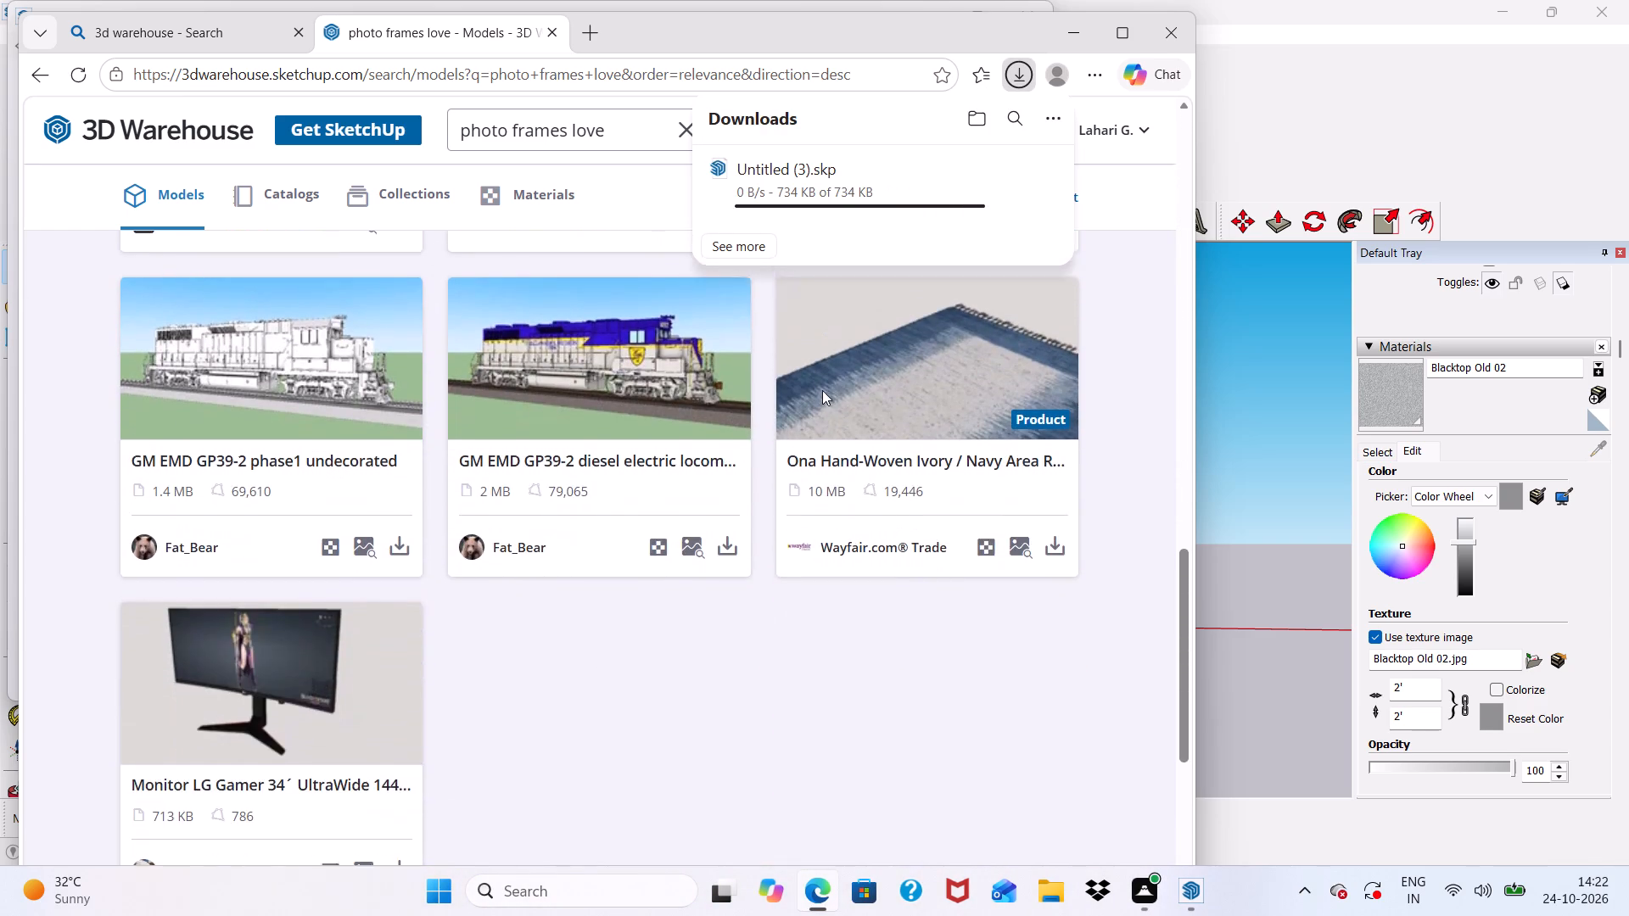
pyautogui.scroll(-4, 598, 399)
pyautogui.scroll(7, 546, 426)
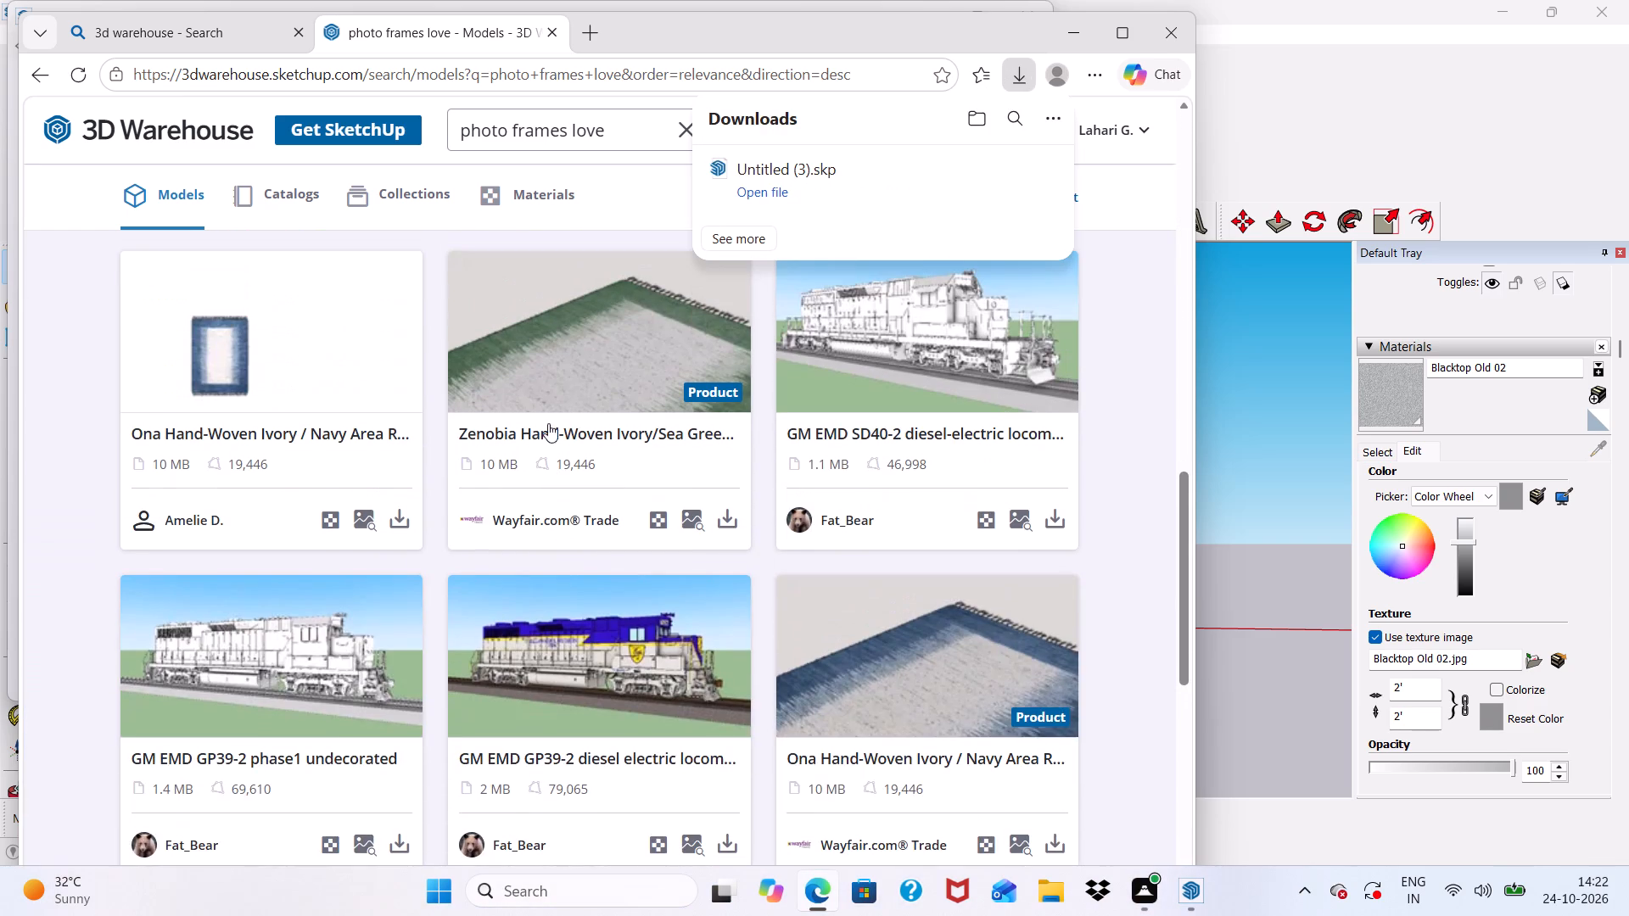
pyautogui.scroll(6, 608, 387)
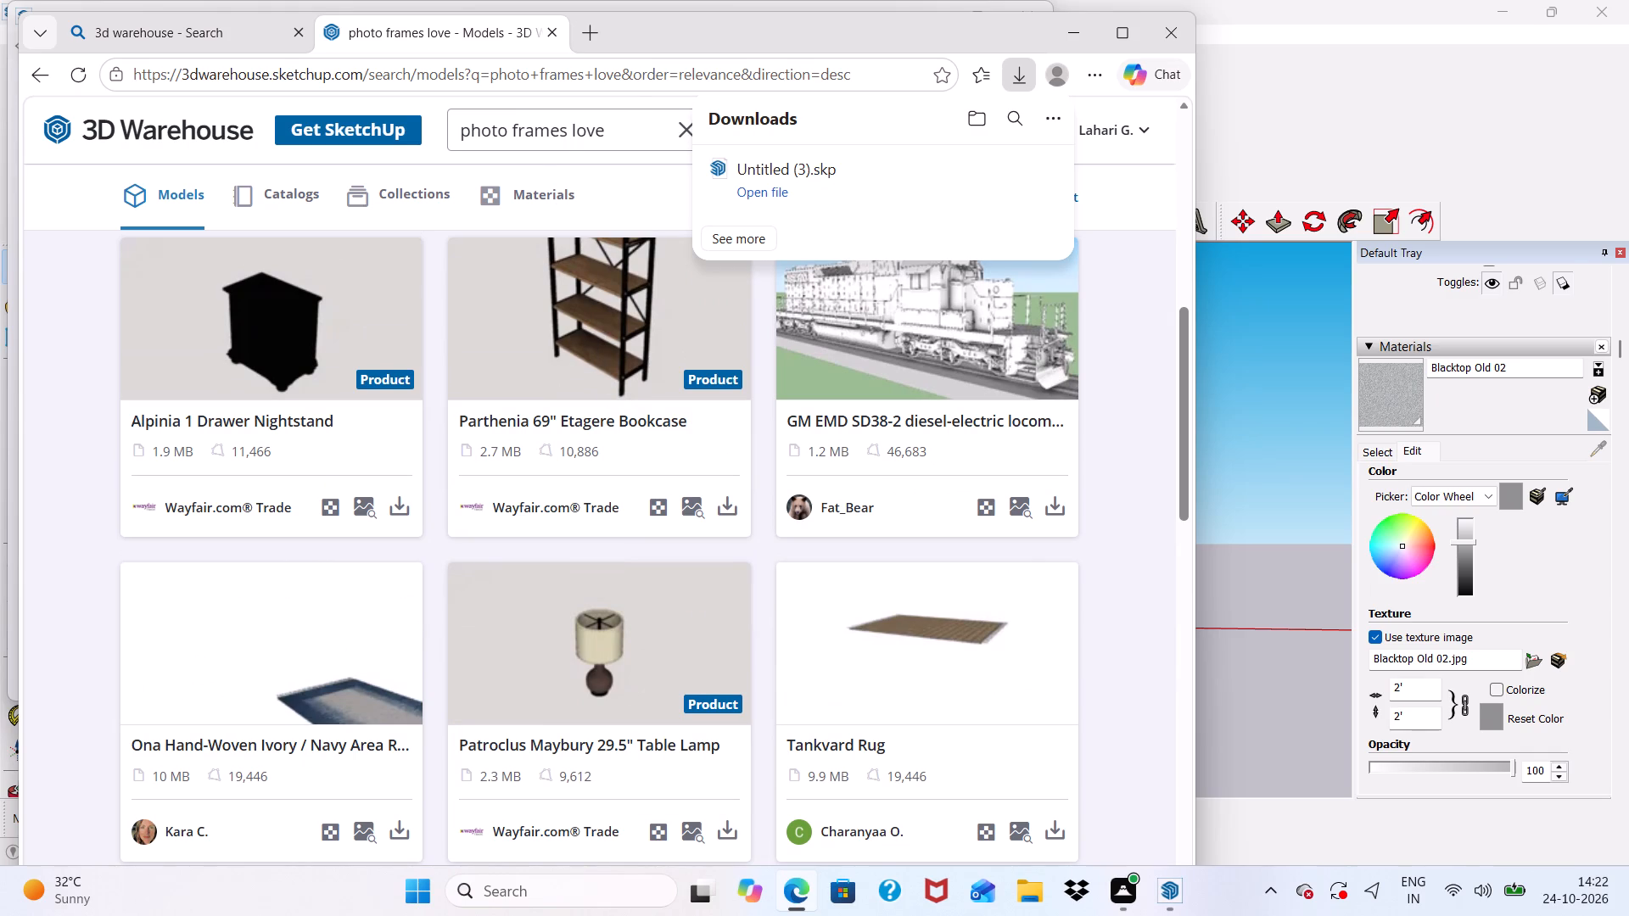
# Reword the model search to "love photo frames" and run it.
pyautogui.click(619, 127)
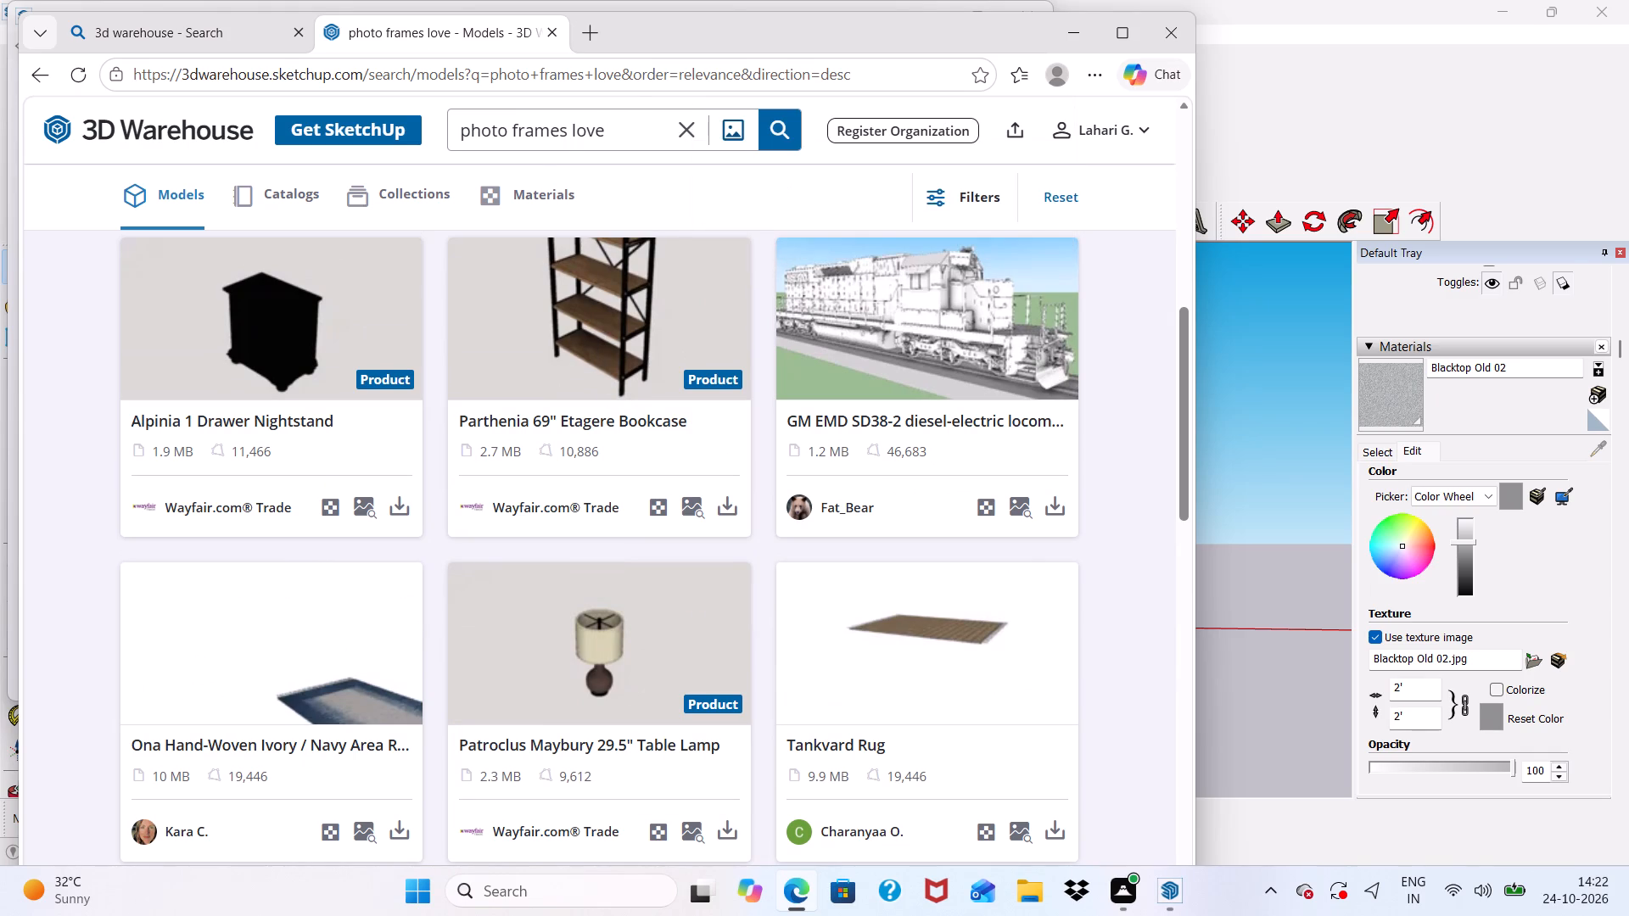
pyautogui.press('BackSpace')
pyautogui.press('BackSpace')
pyautogui.press('BackSpace')
pyautogui.press('BackSpace')
pyautogui.press('BackSpace')
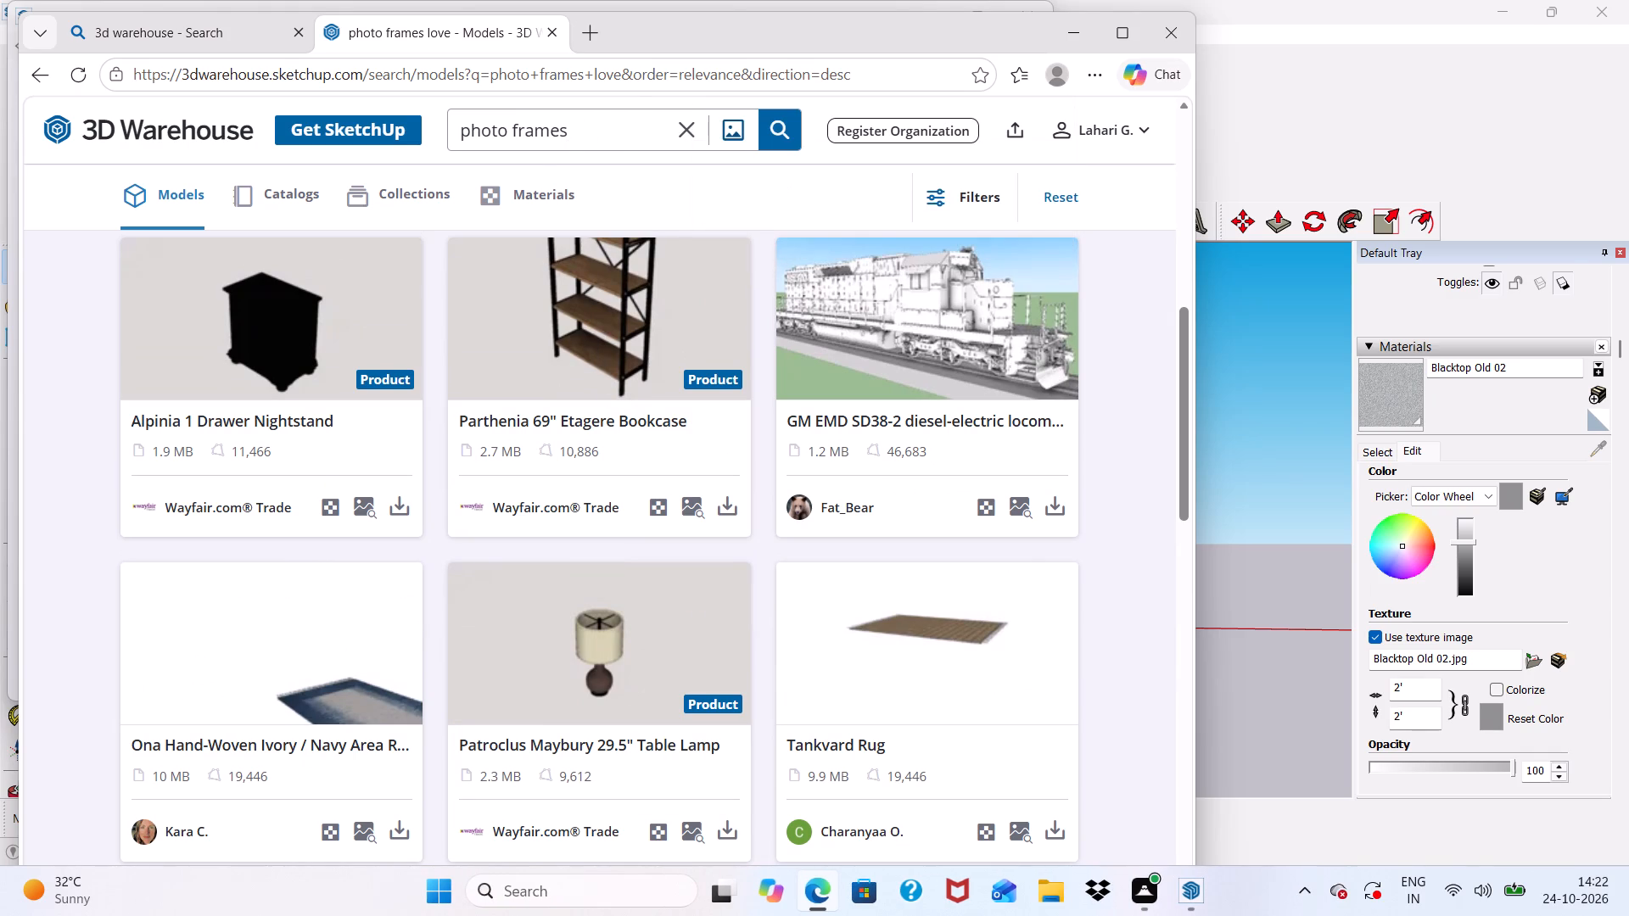
pyautogui.click(454, 127)
pyautogui.write('love')
pyautogui.press('space')
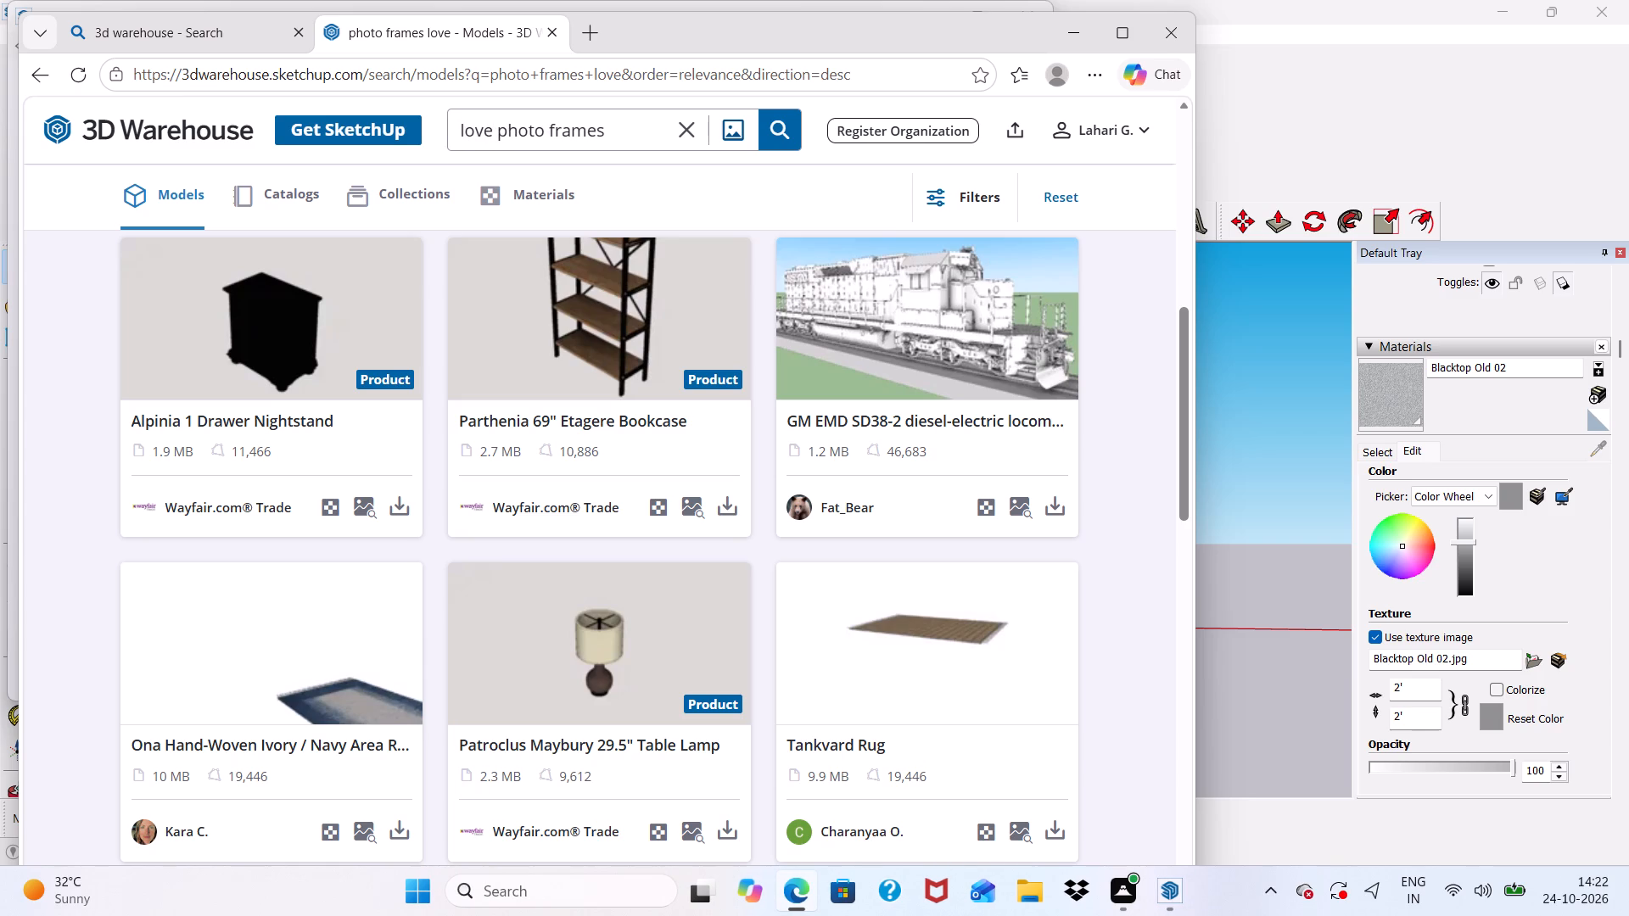
pyautogui.click(783, 131)
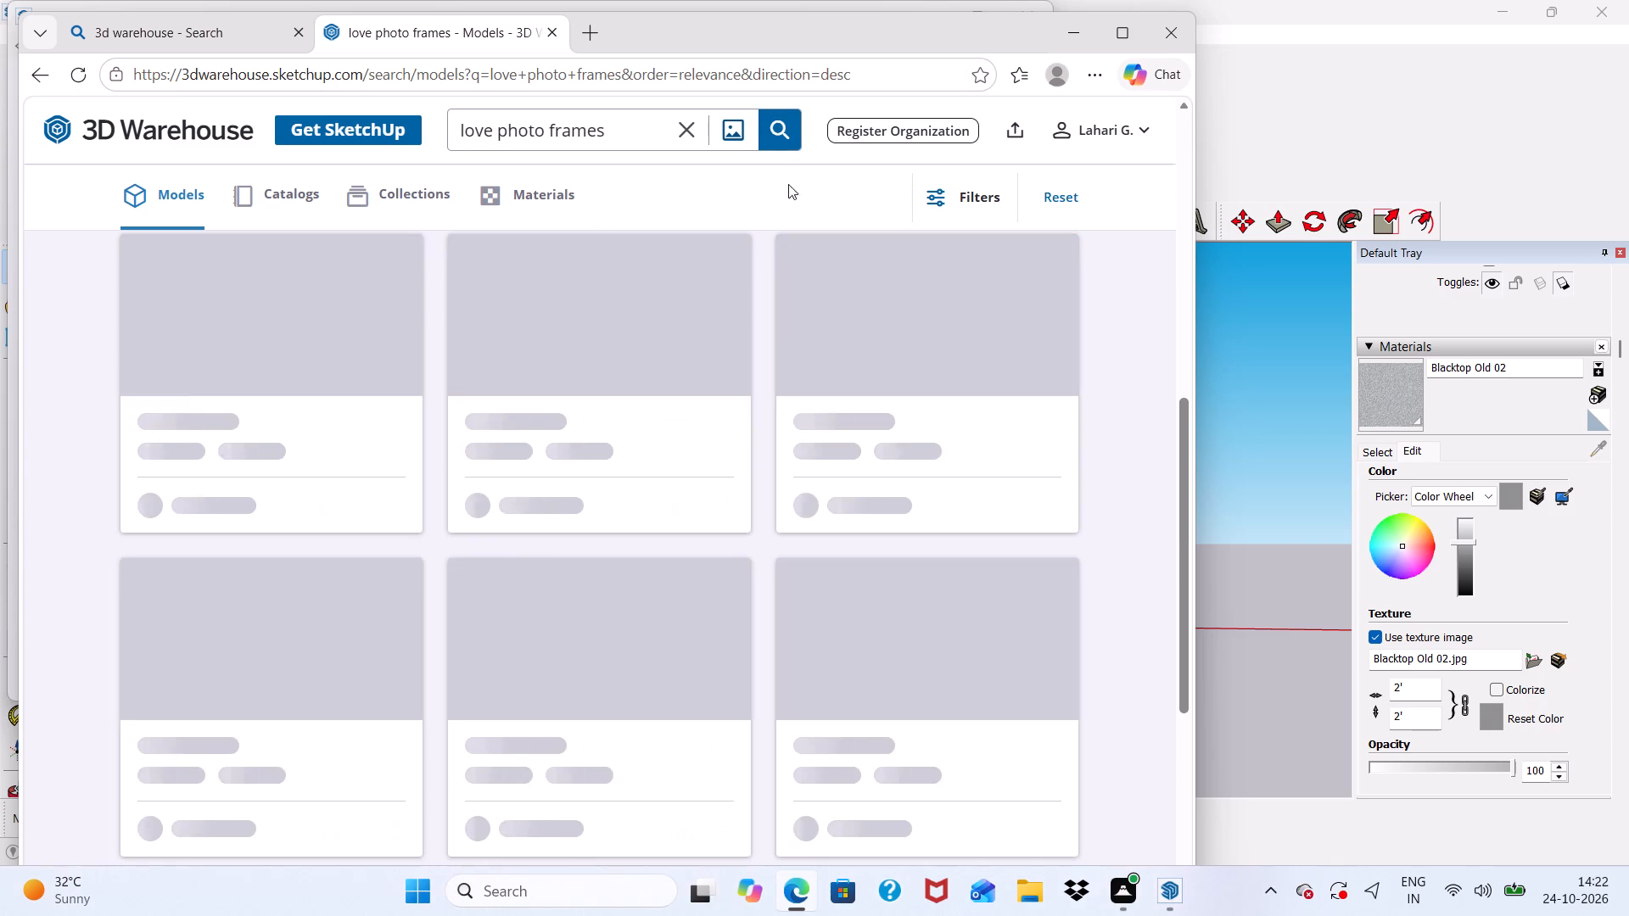
# Examine the "love photo frames" model results for a suitable framed picture.
pyautogui.scroll(-5, 683, 405)
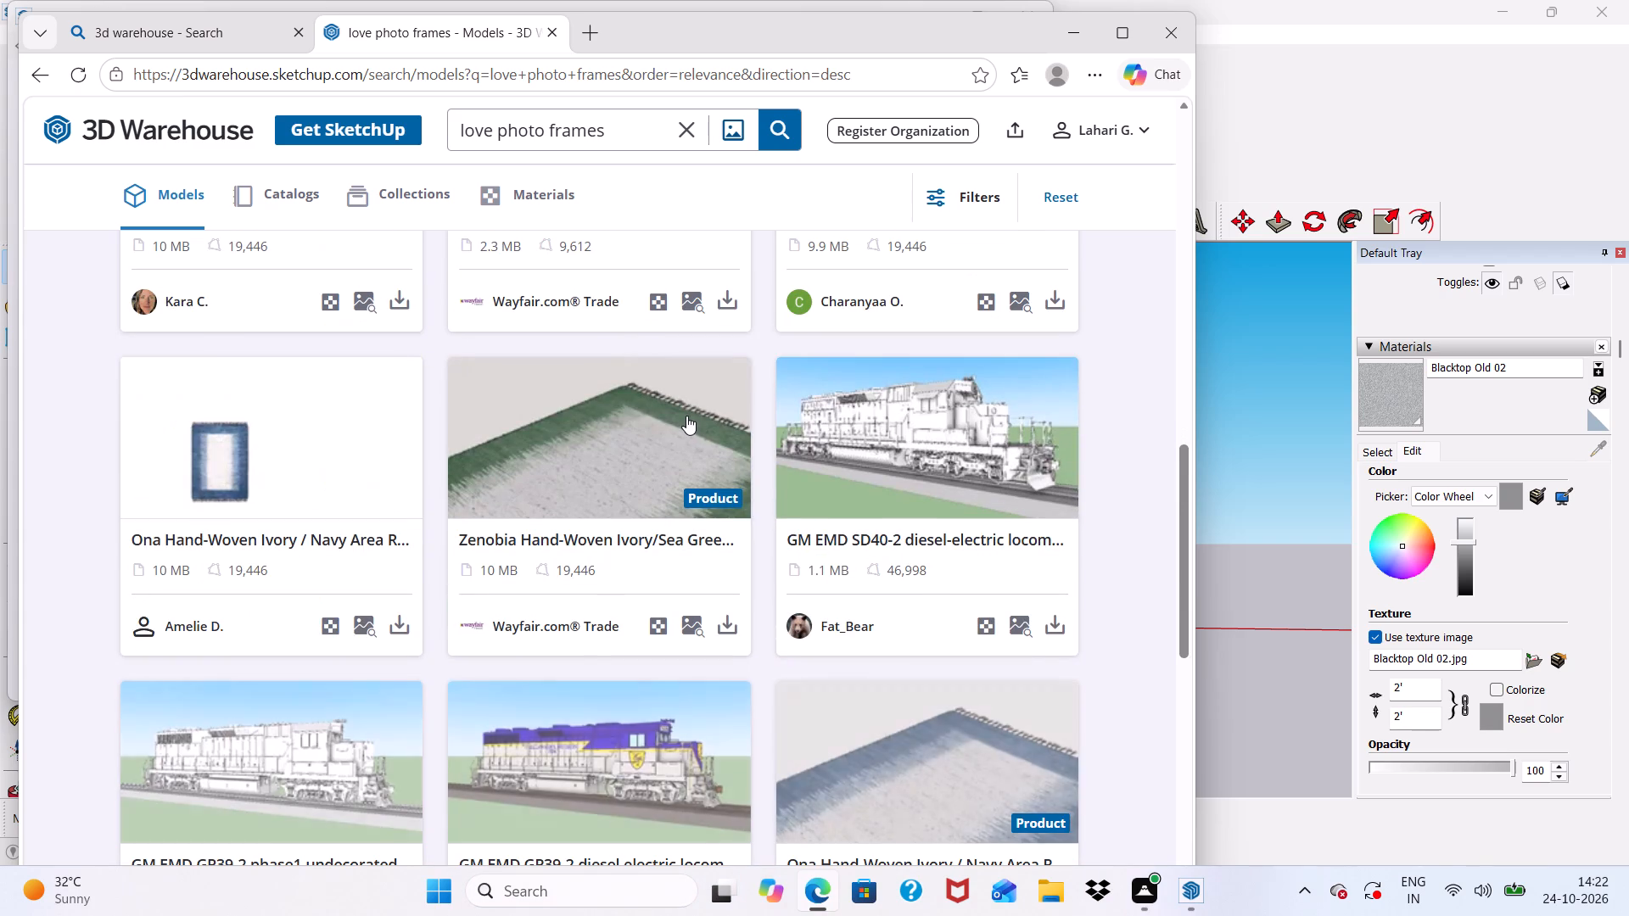
pyautogui.scroll(-5, 682, 399)
pyautogui.scroll(-4, 529, 457)
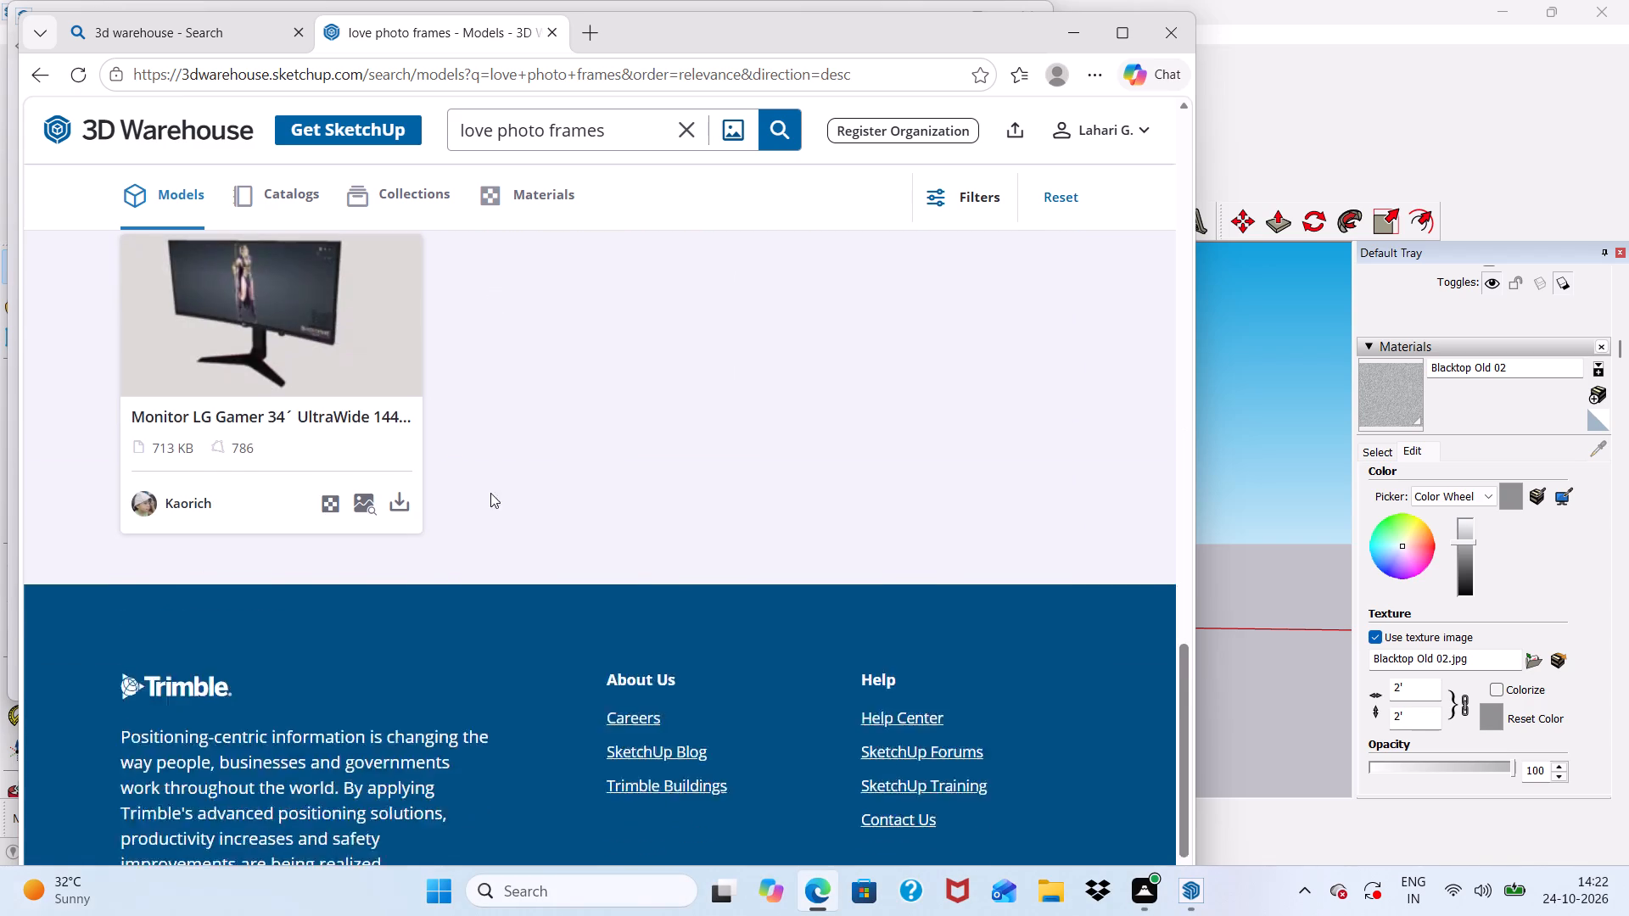
pyautogui.scroll(7, 491, 505)
pyautogui.scroll(7, 527, 445)
pyautogui.scroll(6, 648, 420)
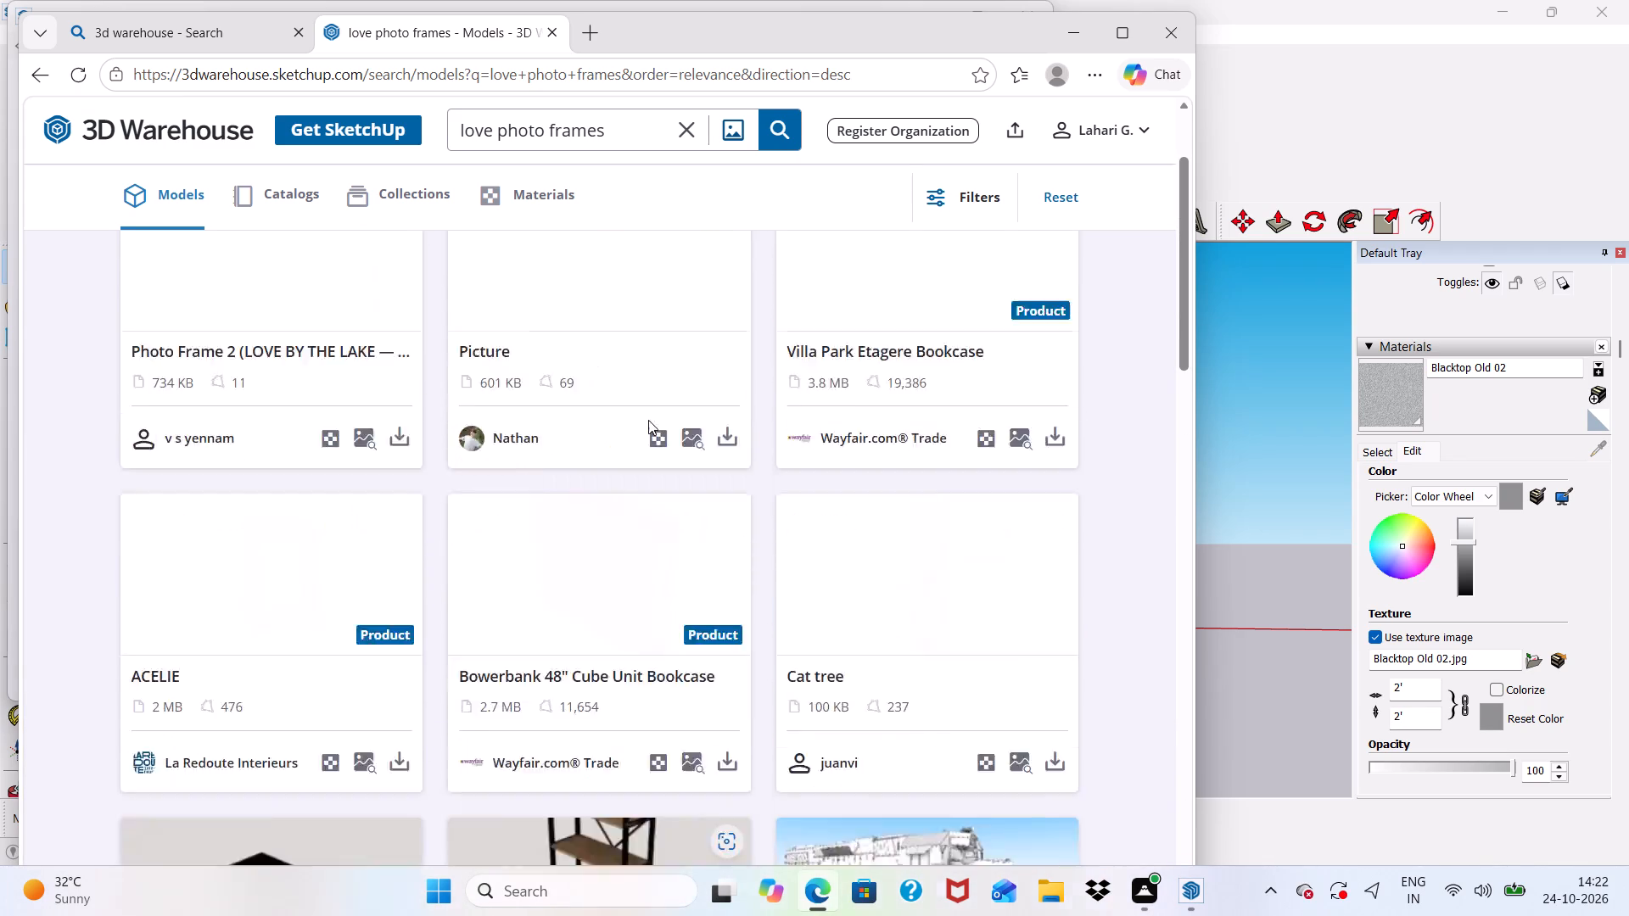
pyautogui.scroll(6, 649, 420)
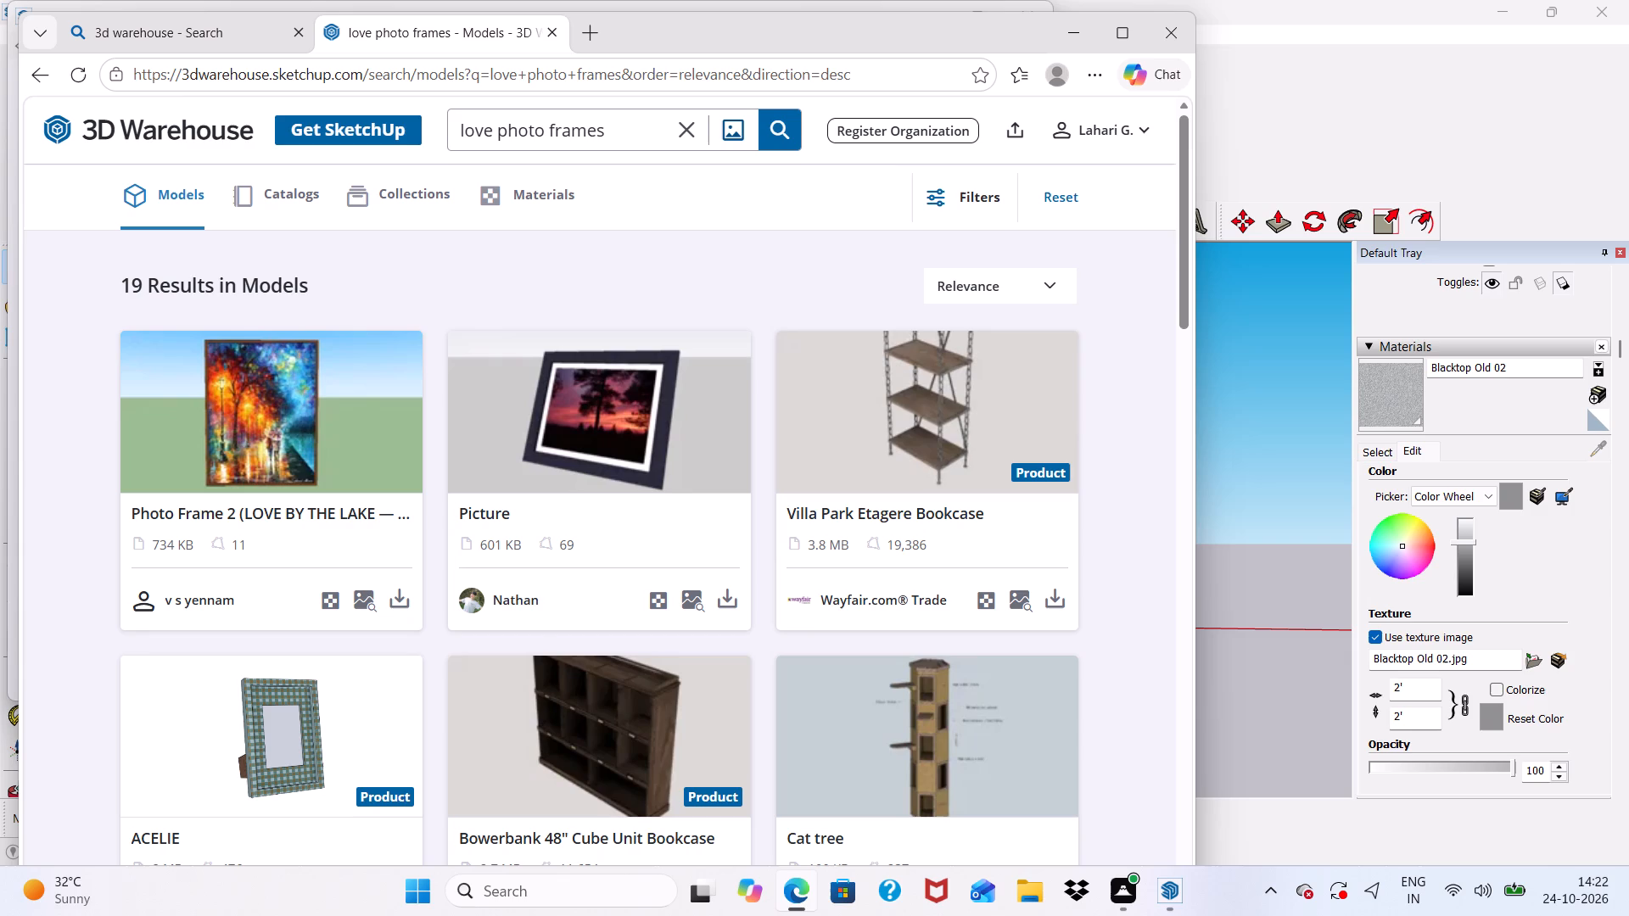
# Shorten the model search to "frames" and run it.
pyautogui.click(540, 130)
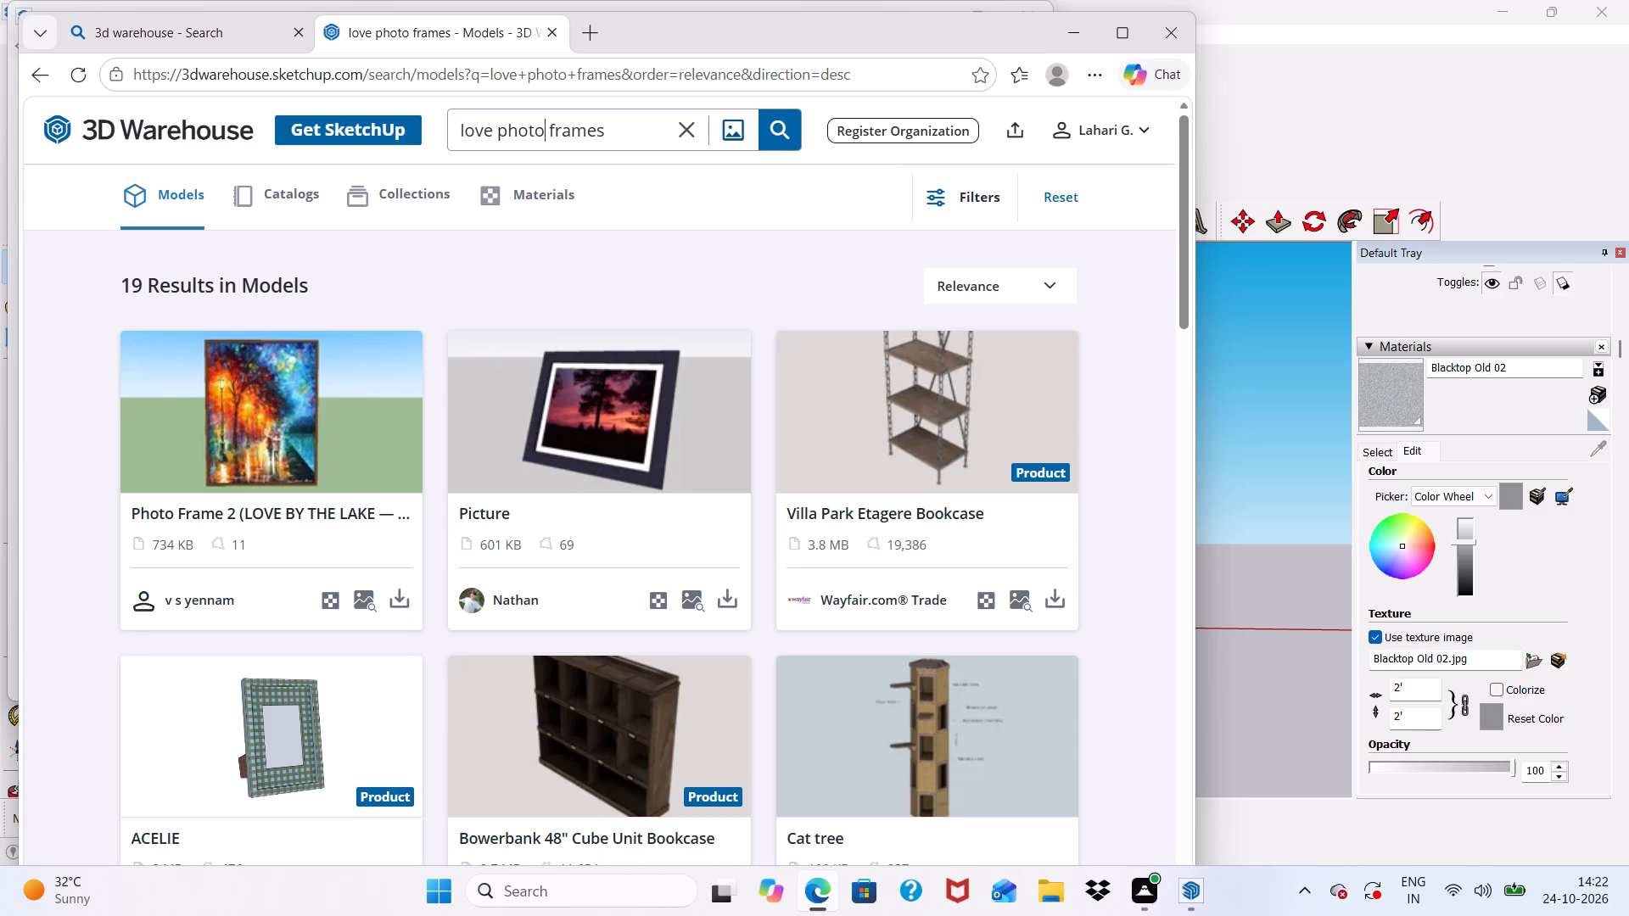
pyautogui.press('BackSpace')
pyautogui.press('BackSpace')
pyautogui.press('BackSpace')
pyautogui.press('BackSpace')
pyautogui.press('BackSpace')
pyautogui.press('BackSpace')
pyautogui.press('BackSpace')
pyautogui.press('BackSpace')
pyautogui.press('BackSpace')
pyautogui.press('BackSpace')
pyautogui.press('BackSpace')
pyautogui.press('BackSpace')
pyautogui.press('BackSpace')
pyautogui.press('BackSpace')
pyautogui.press('BackSpace')
pyautogui.press('BackSpace')
pyautogui.press('BackSpace')
pyautogui.press('BackSpace')
pyautogui.press('BackSpace')
pyautogui.press('BackSpace')
pyautogui.click(772, 138)
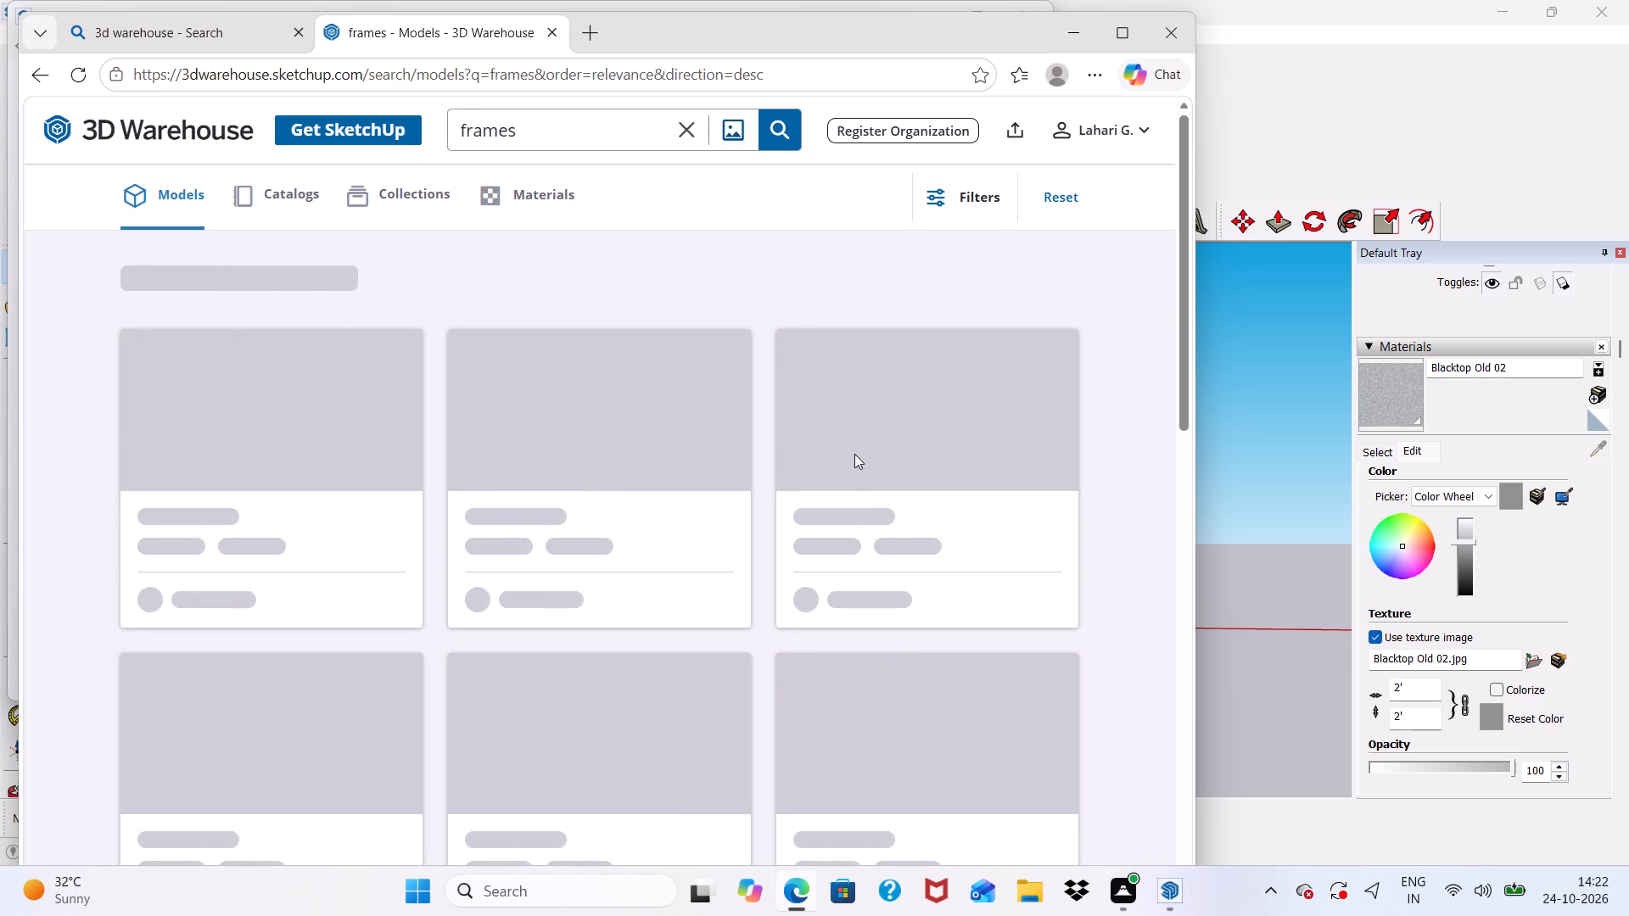
# Browse the first batch of "frames" model results for suitable wall frames or framed artwork.
pyautogui.scroll(-4, 727, 349)
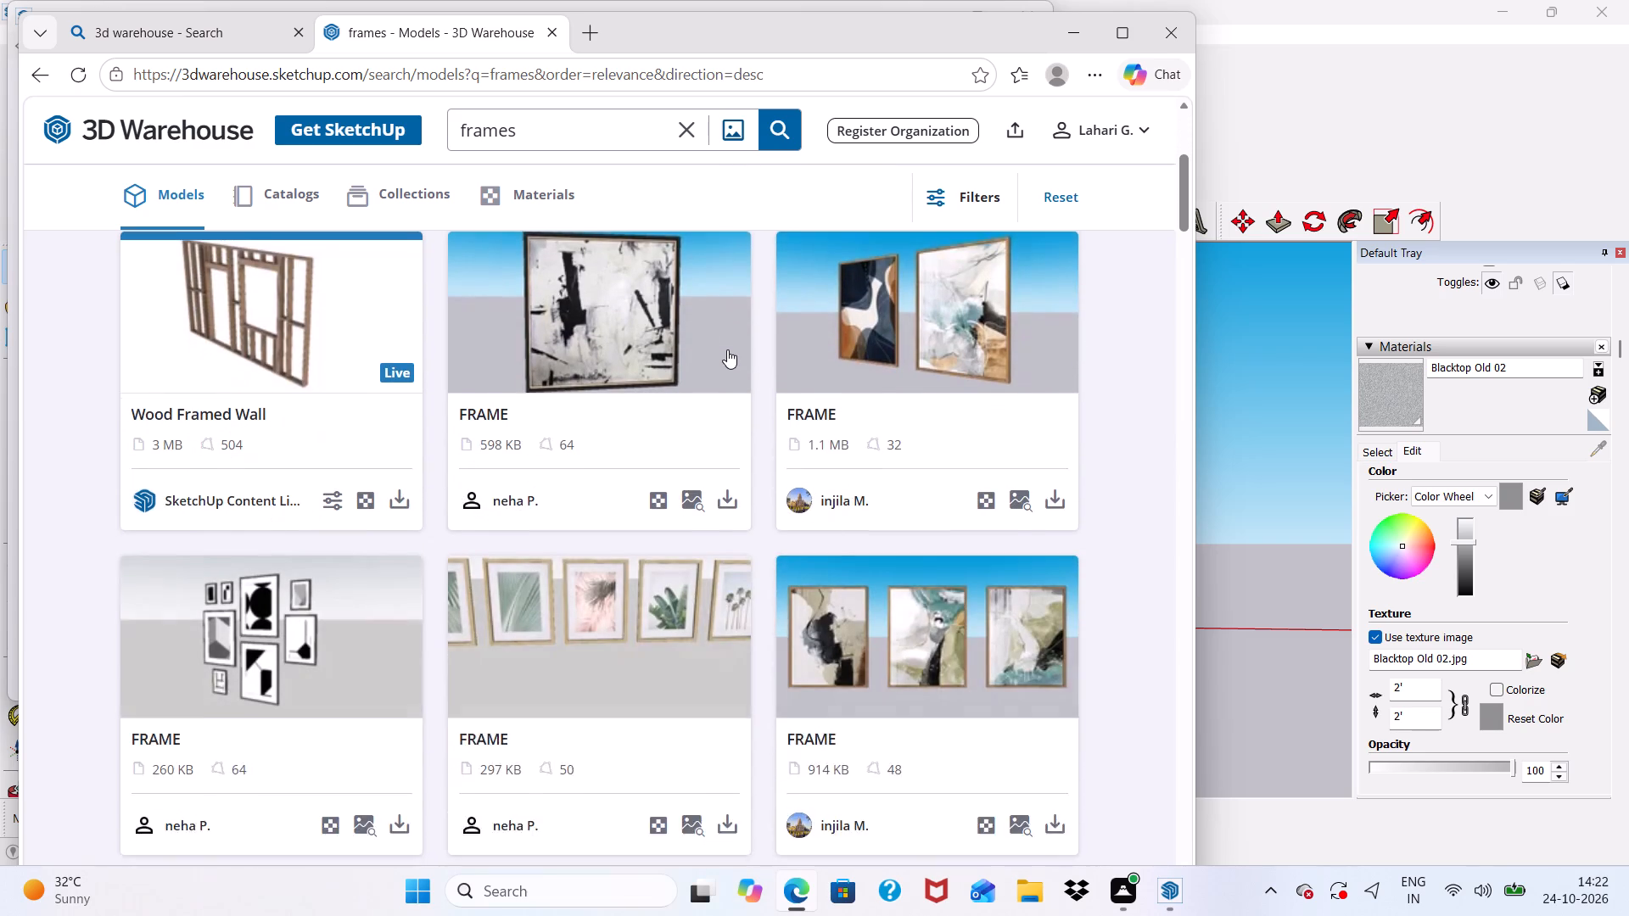
pyautogui.scroll(-1, 727, 349)
pyautogui.scroll(1, 727, 349)
pyautogui.scroll(-7, 727, 343)
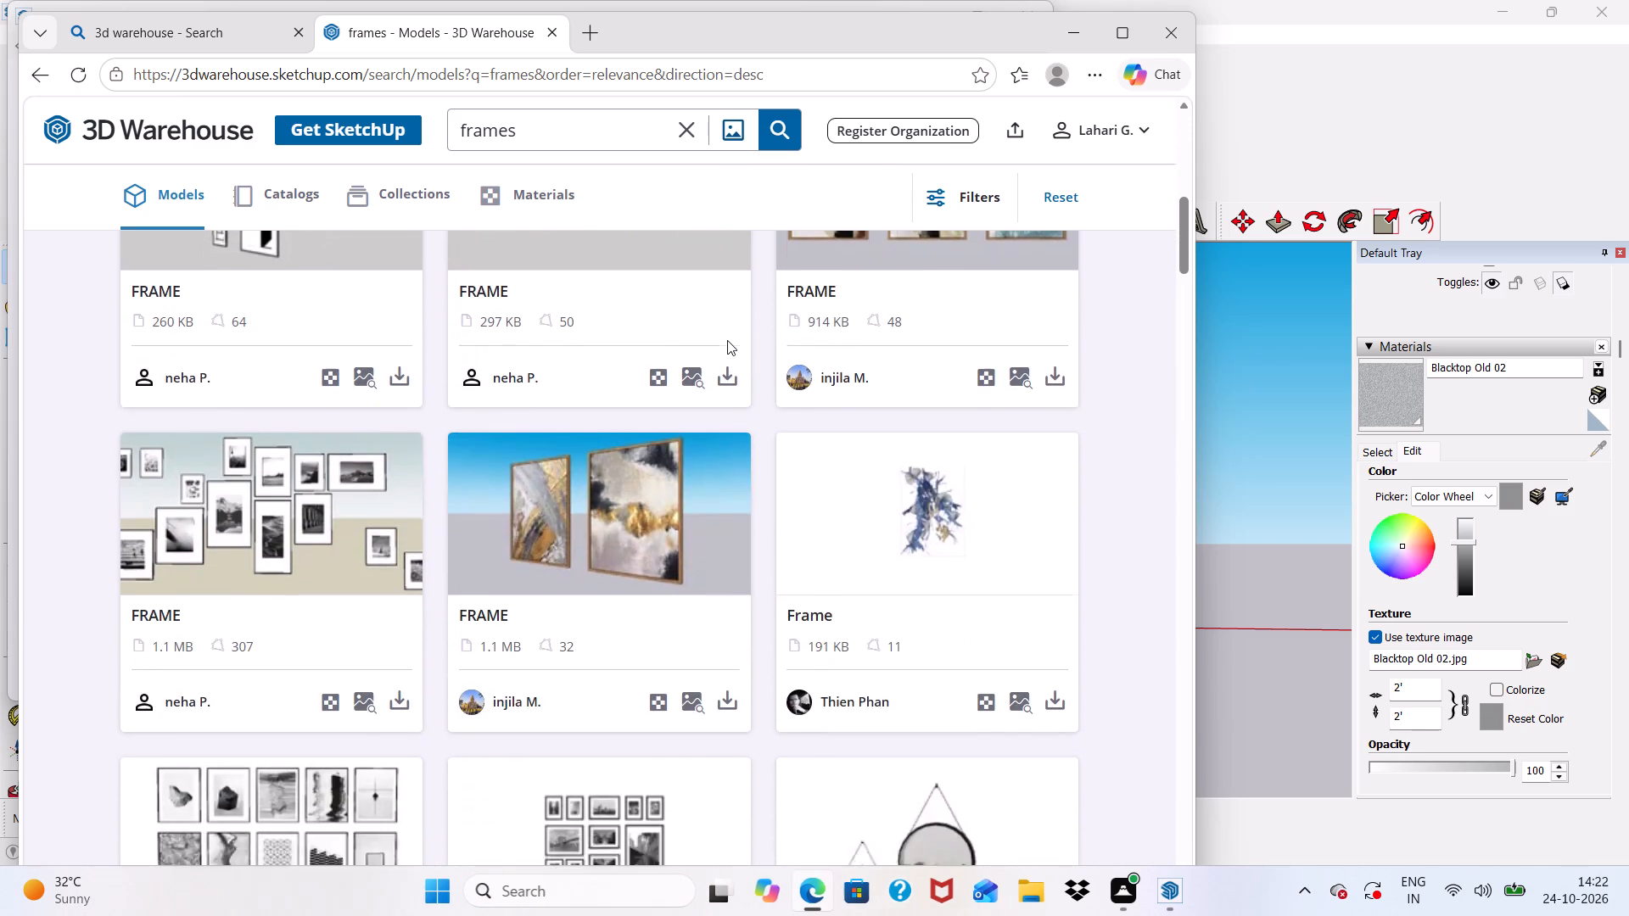
pyautogui.scroll(-2, 727, 340)
pyautogui.scroll(1, 727, 340)
pyautogui.scroll(-7, 727, 340)
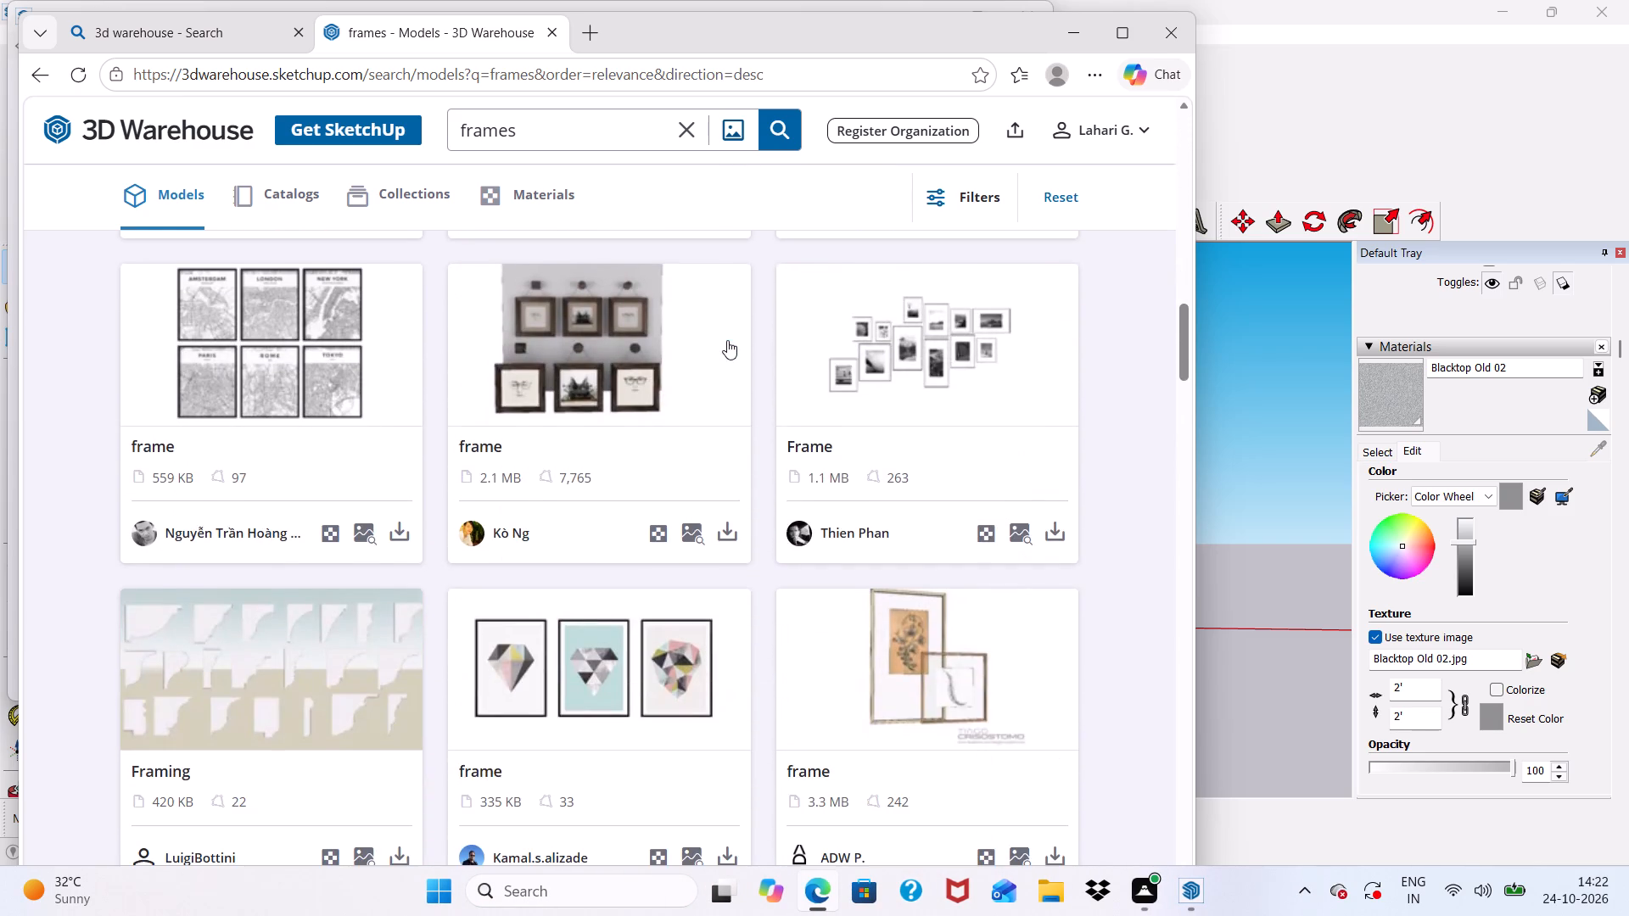
pyautogui.scroll(-6, 716, 332)
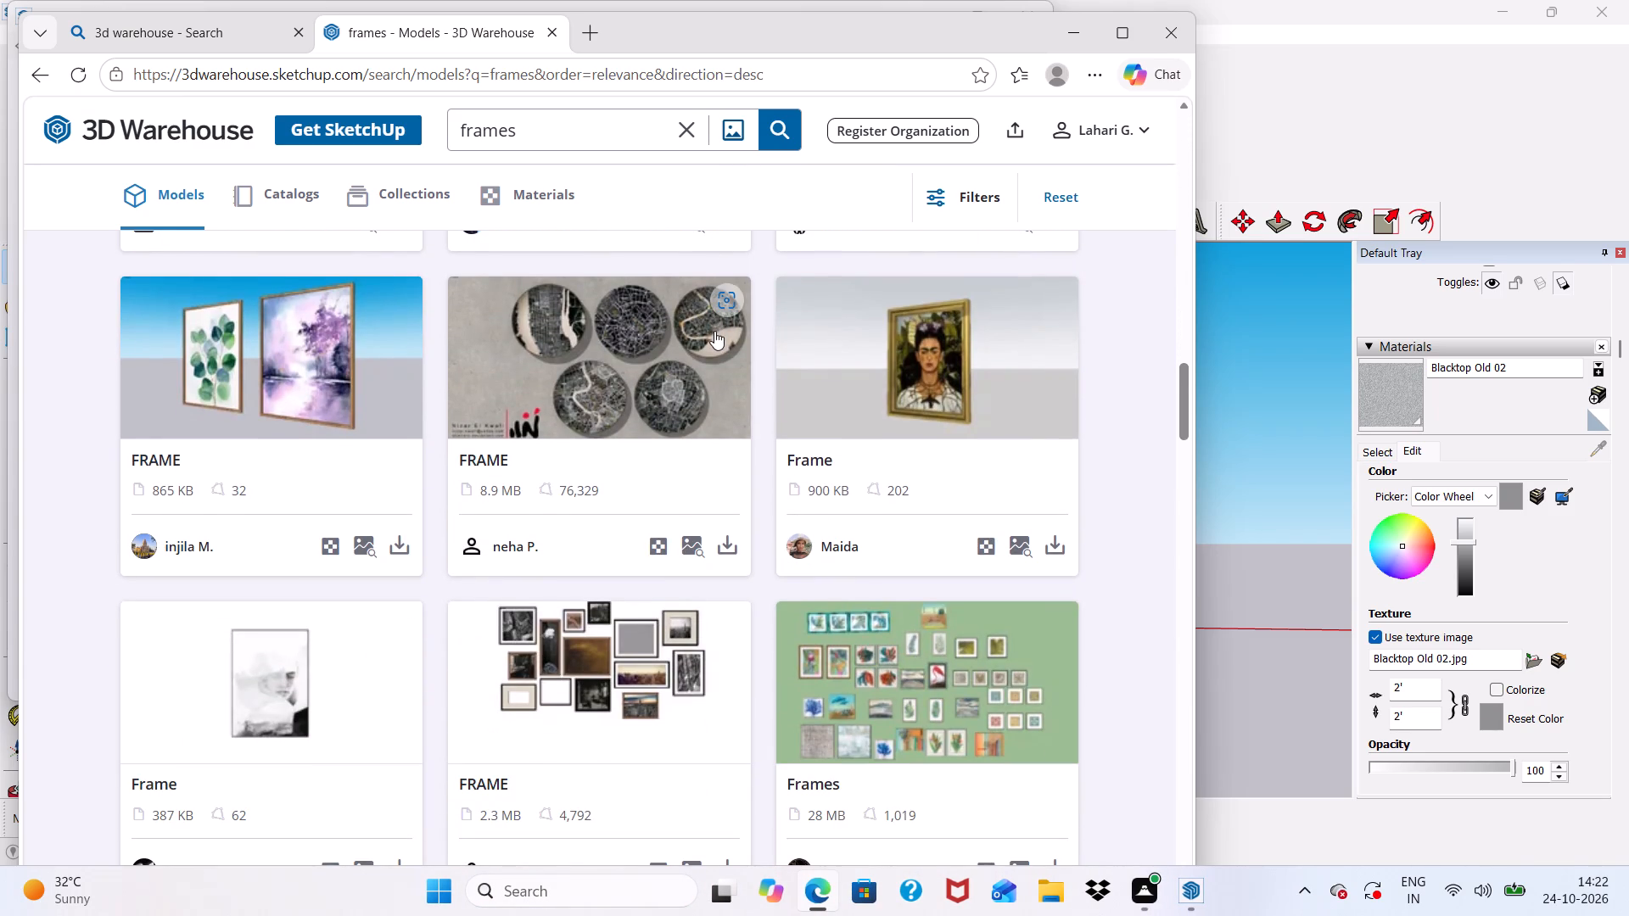
pyautogui.scroll(-8, 714, 330)
pyautogui.scroll(1, 715, 328)
pyautogui.scroll(-2, 715, 328)
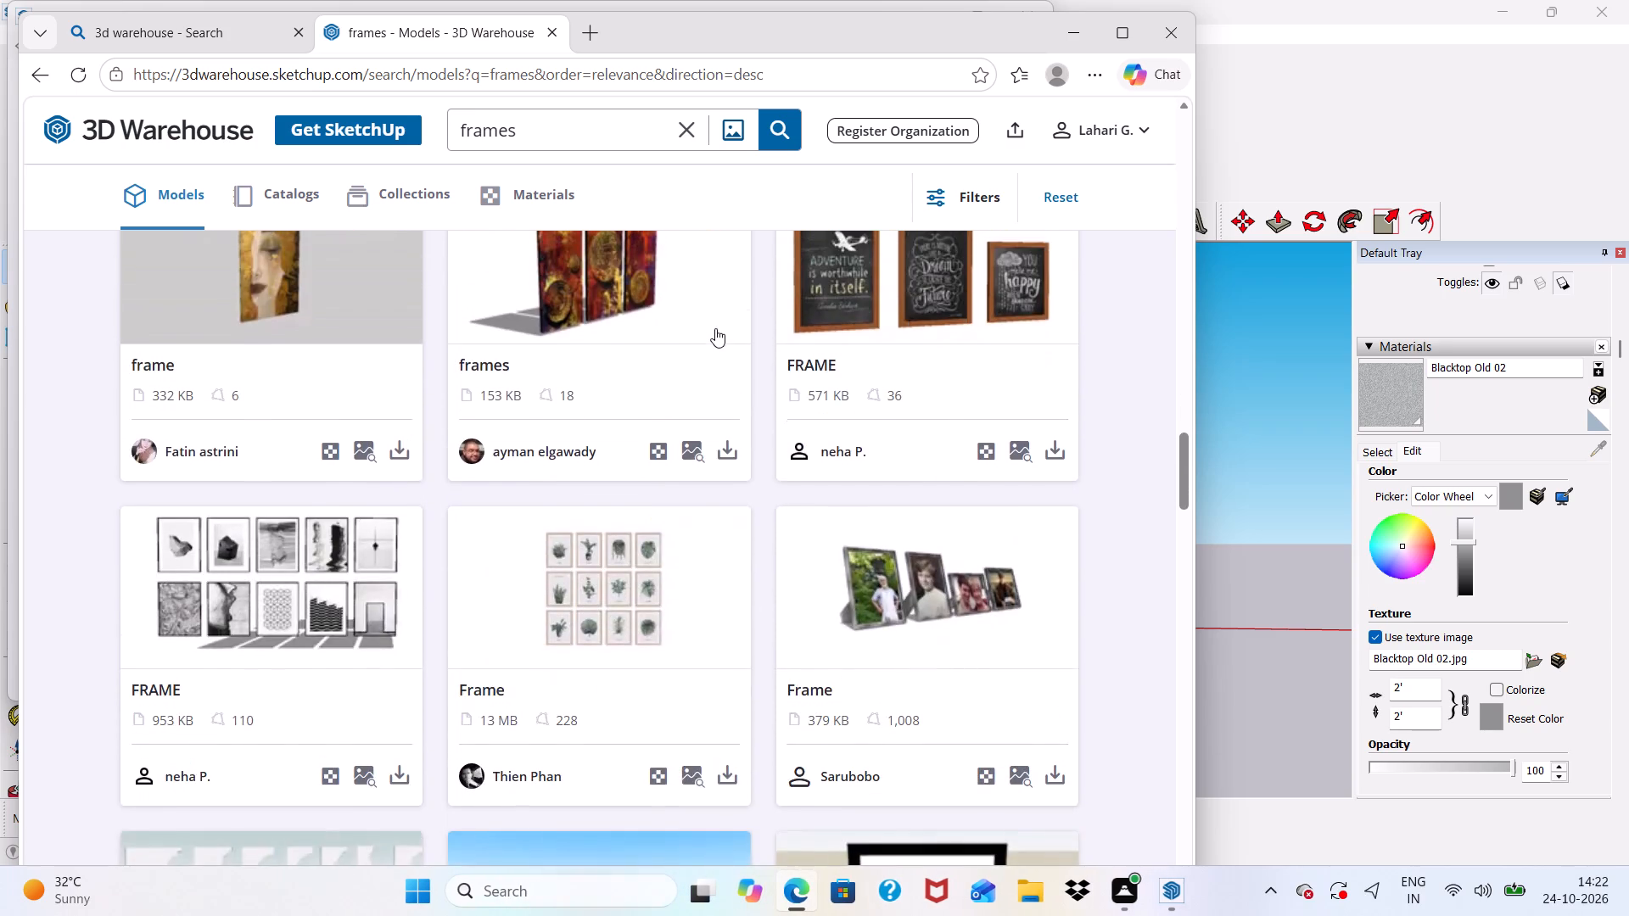
pyautogui.scroll(-7, 715, 328)
pyautogui.scroll(-2, 835, 561)
pyautogui.scroll(-4, 940, 881)
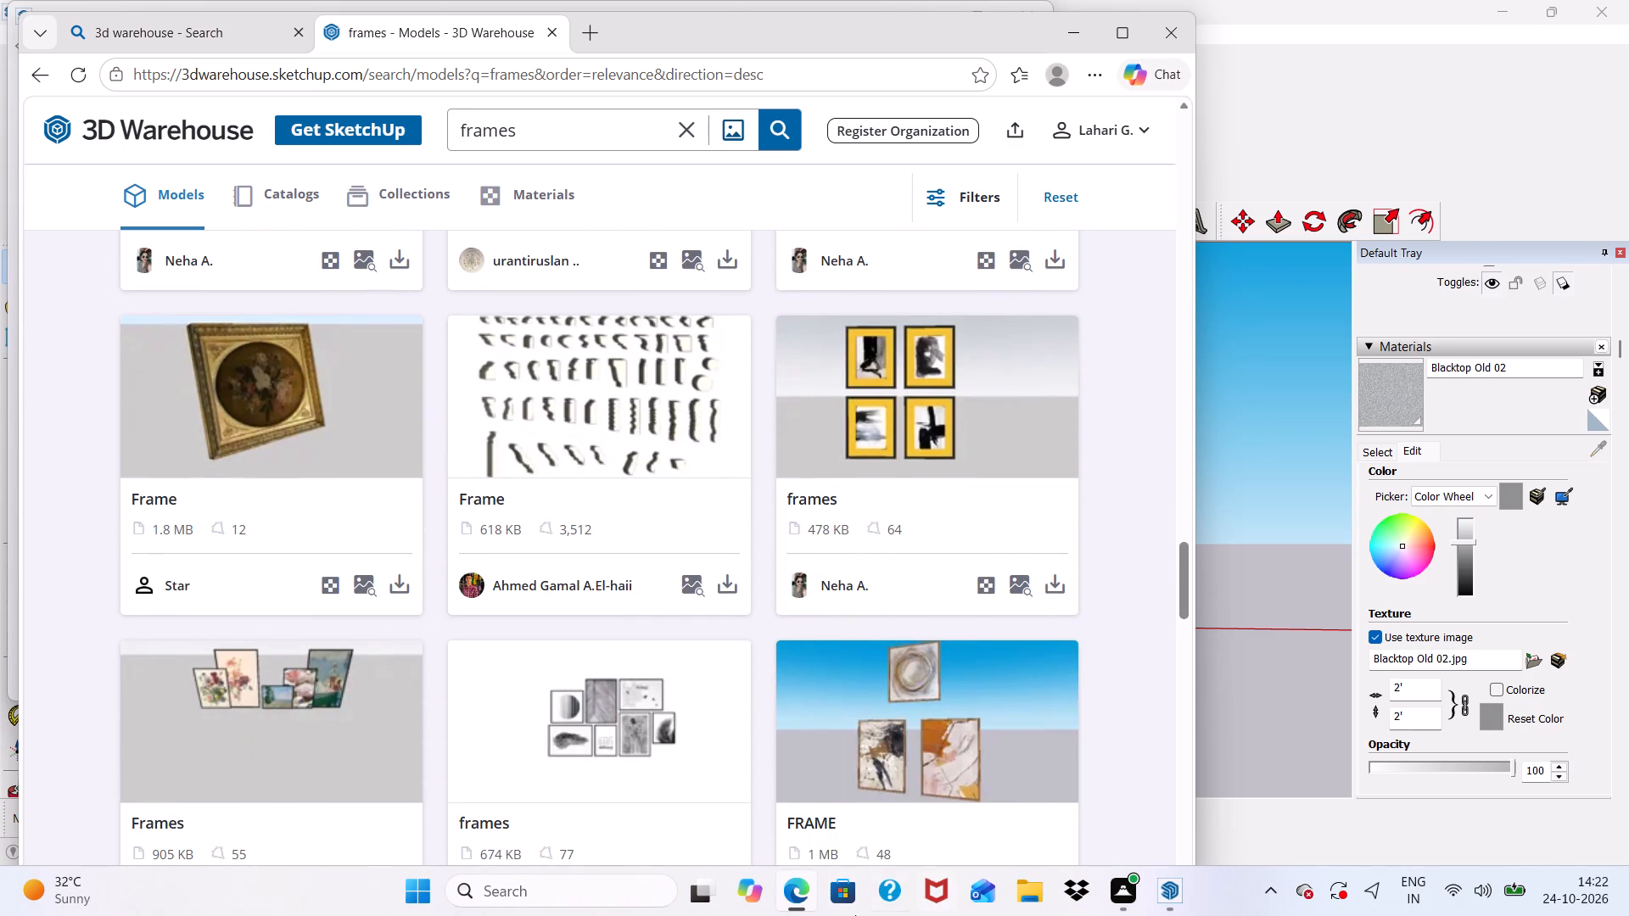
pyautogui.scroll(-2, 614, 885)
pyautogui.scroll(-1, 195, 396)
pyautogui.scroll(-3, 483, 362)
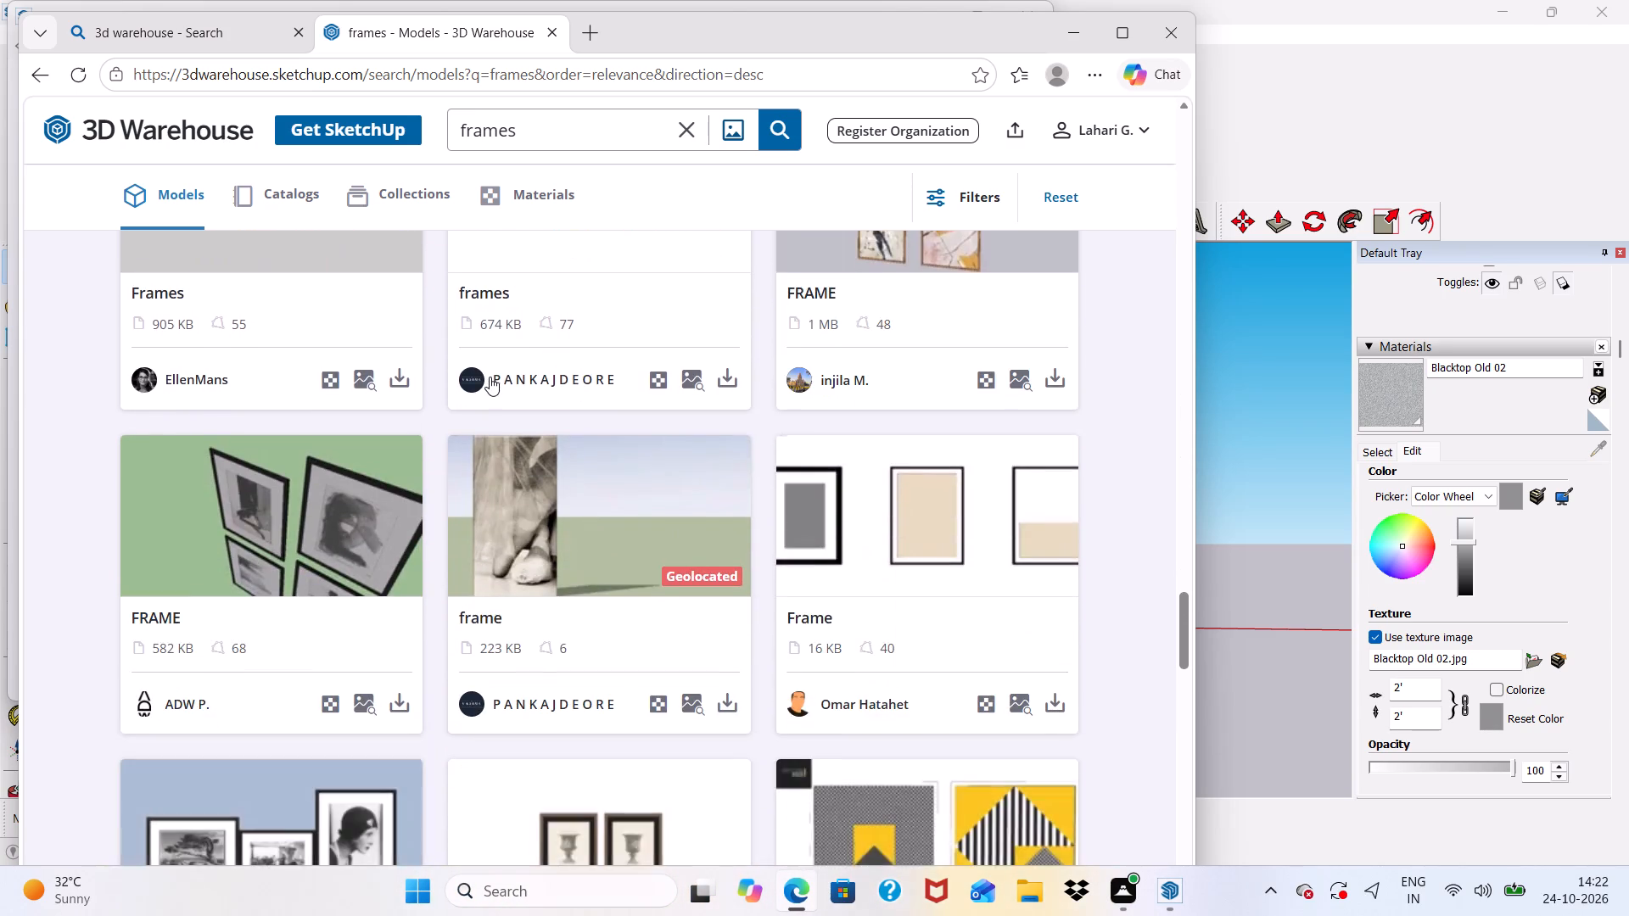
pyautogui.scroll(-4, 490, 377)
pyautogui.scroll(1, 518, 373)
pyautogui.scroll(-5, 518, 373)
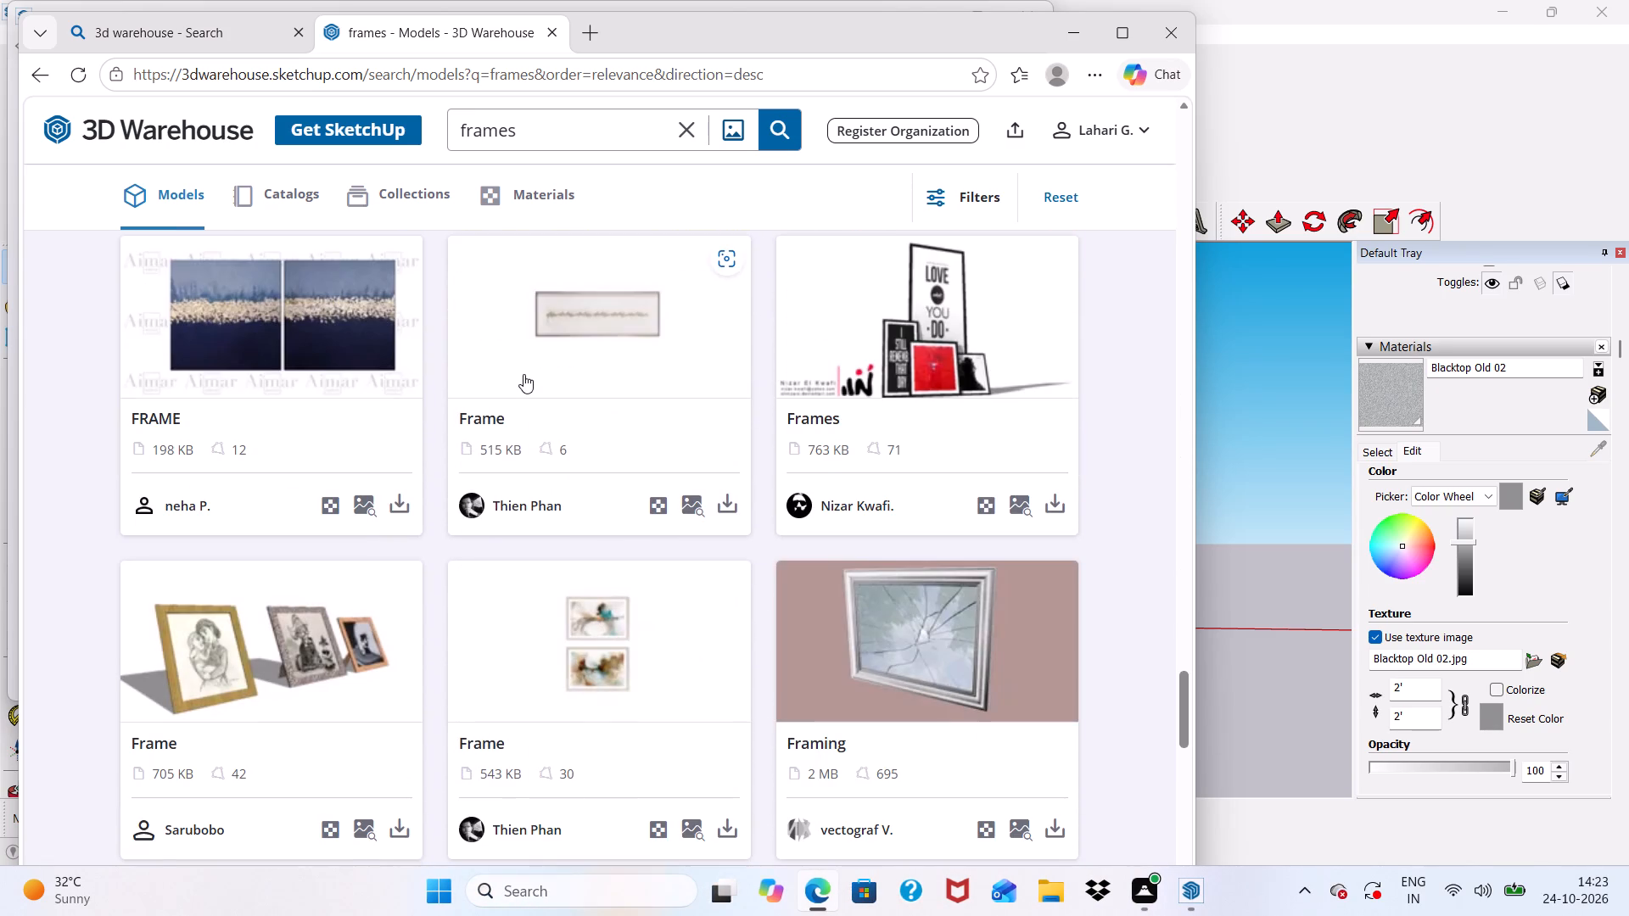
pyautogui.scroll(-11, 523, 374)
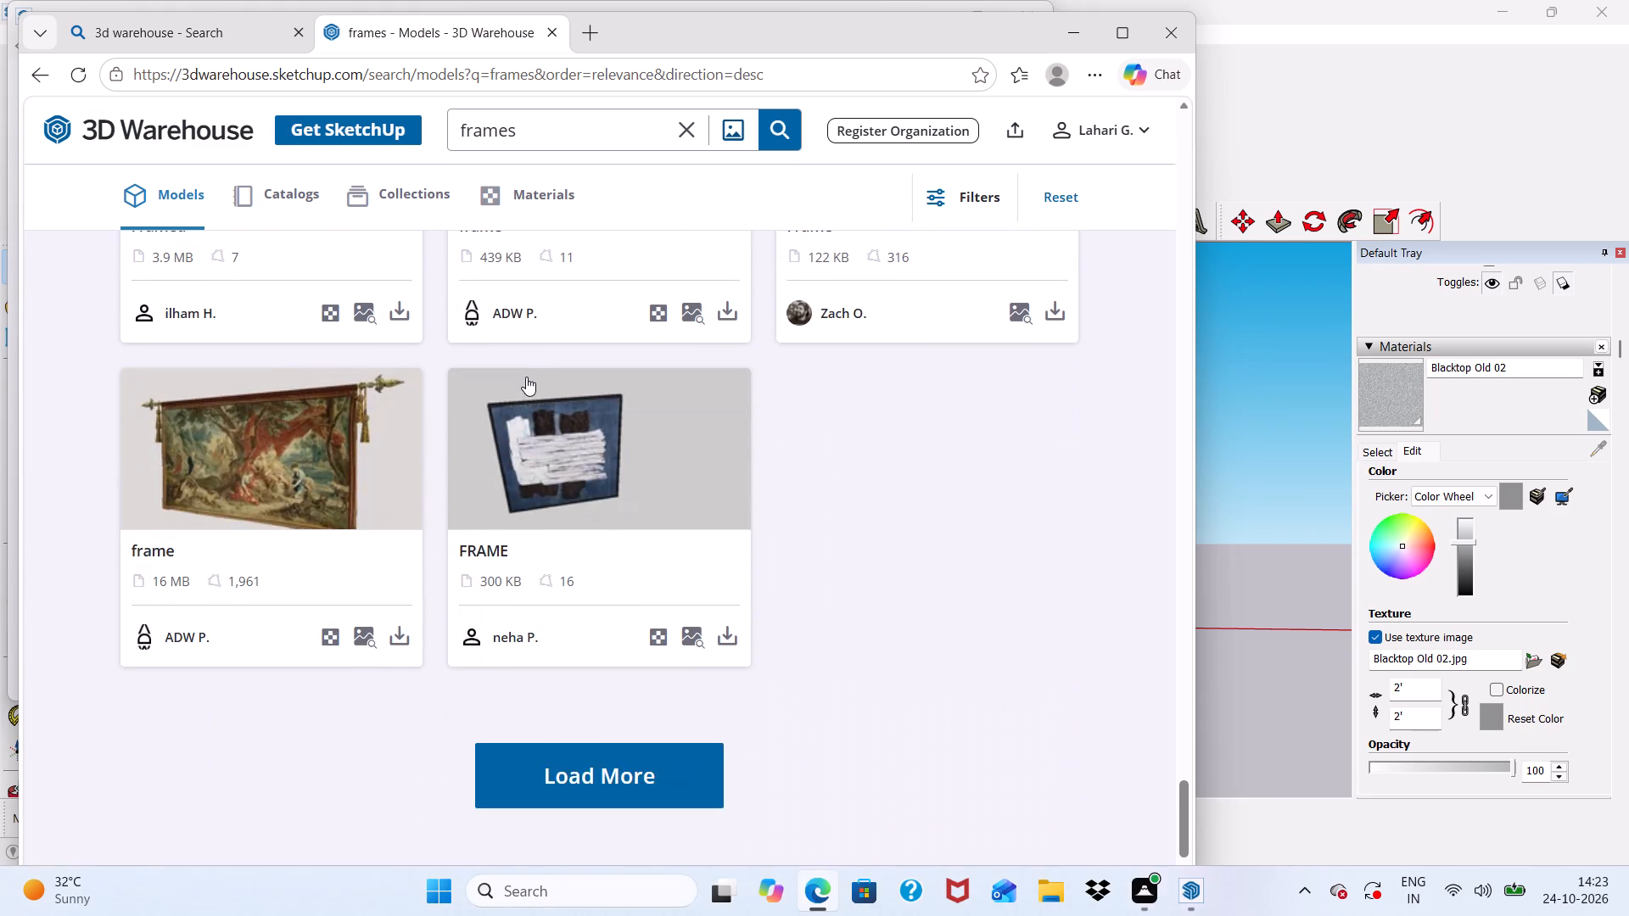
pyautogui.scroll(2, 526, 377)
pyautogui.scroll(-4, 526, 377)
pyautogui.scroll(2, 526, 377)
pyautogui.scroll(-2, 526, 387)
pyautogui.scroll(1, 512, 485)
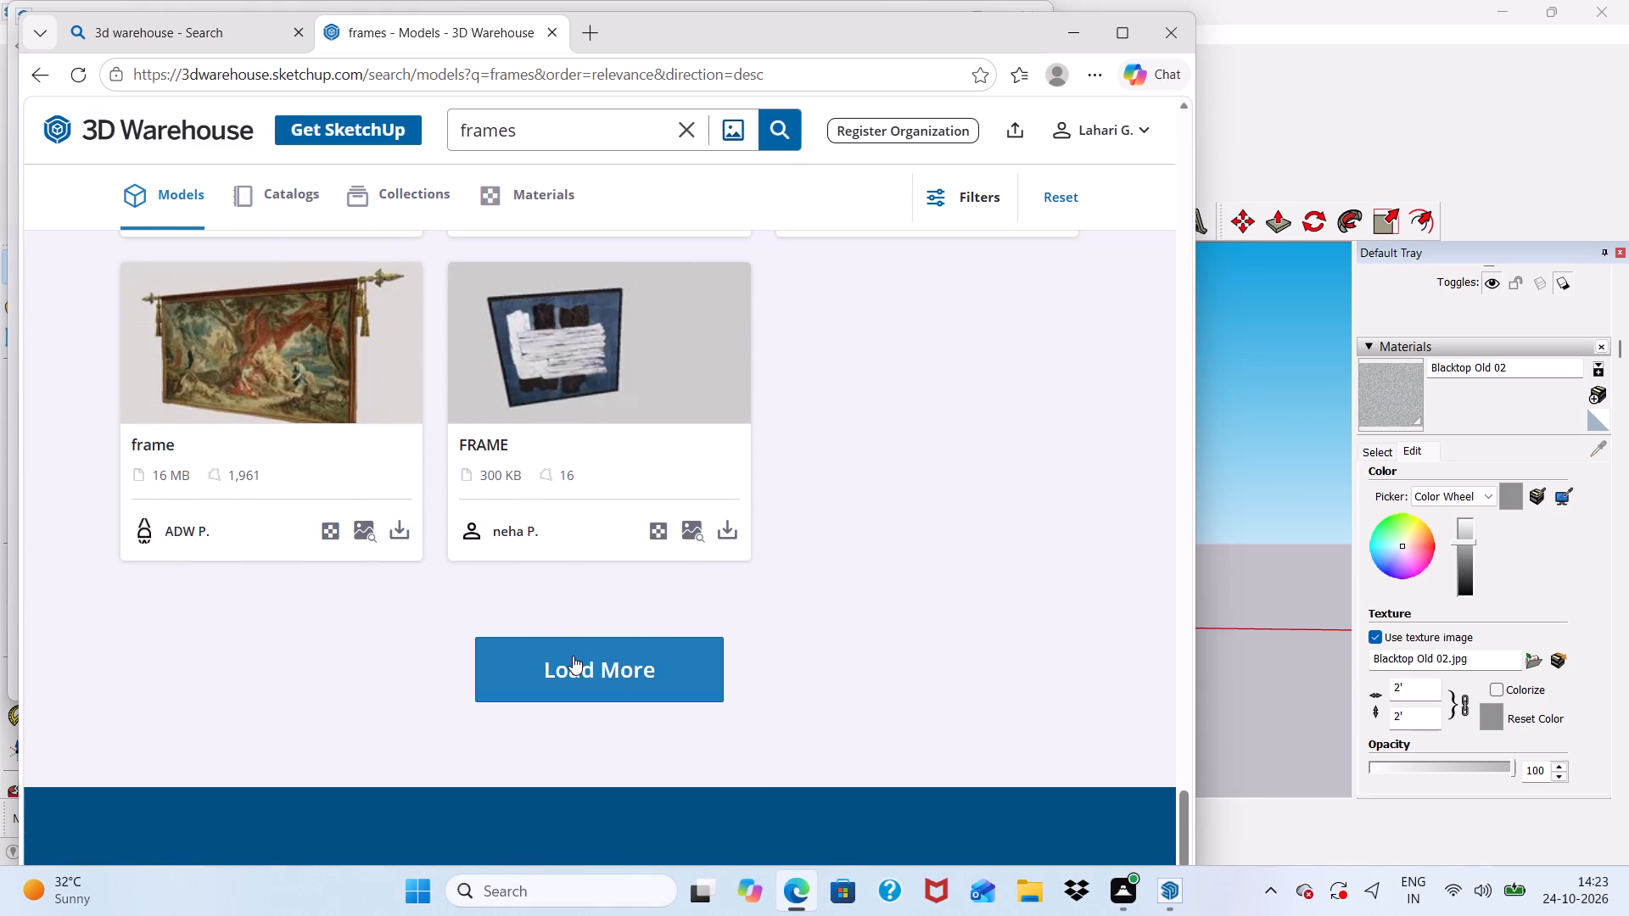
# Load more "frames" model results and examine the added batch for suitable wall frames or framed artwork.
pyautogui.click(574, 656)
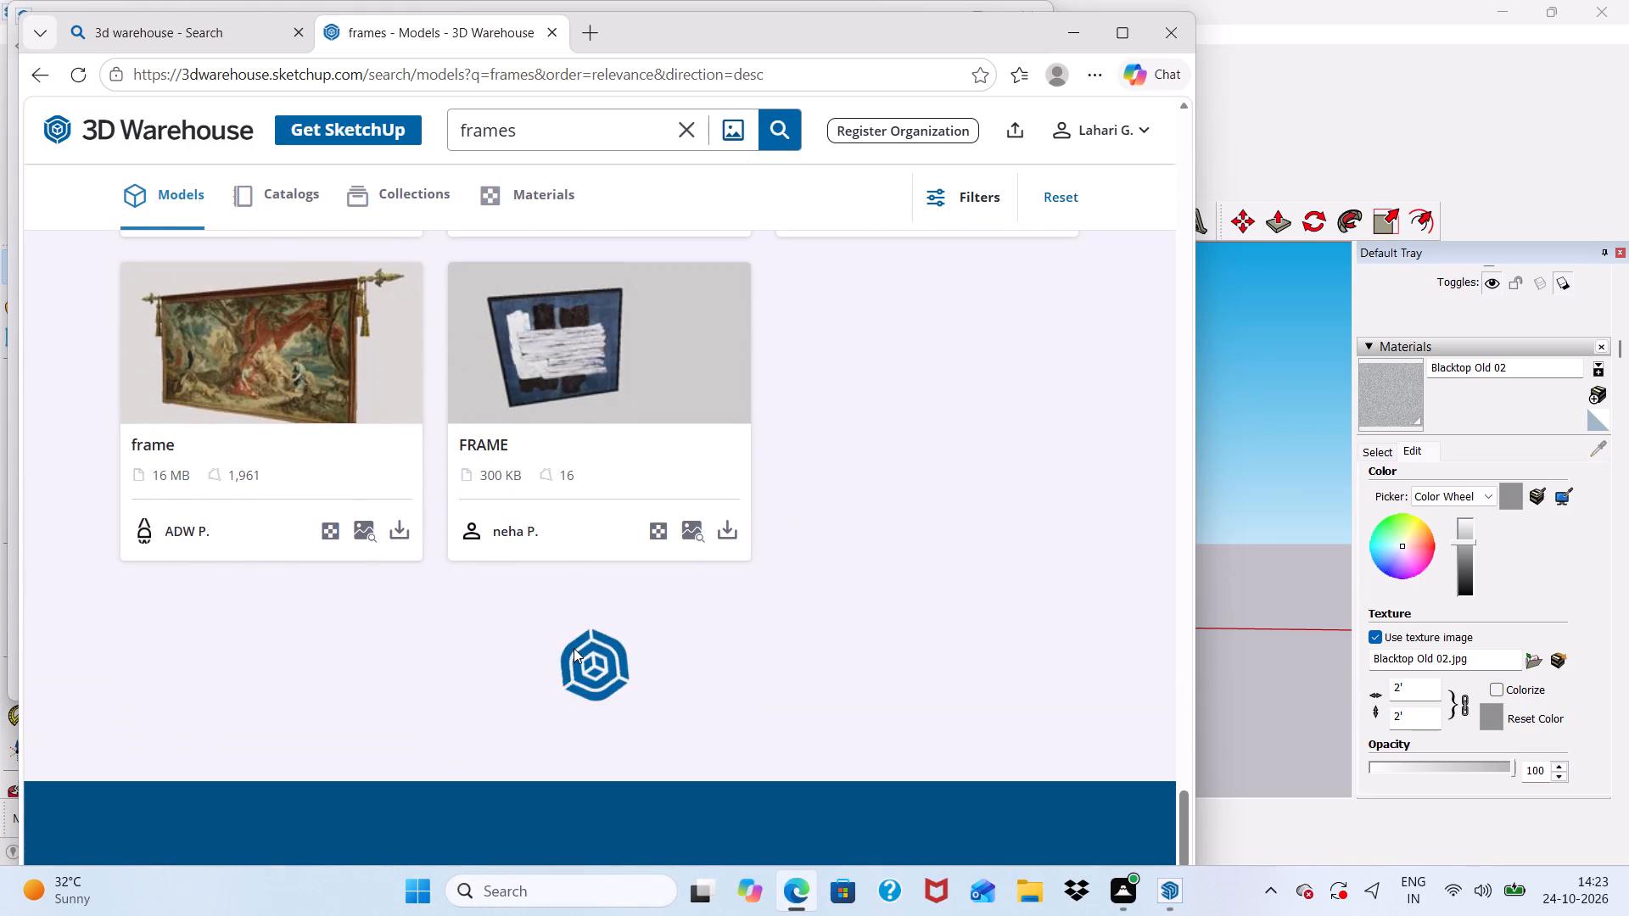
pyautogui.scroll(-3, 622, 520)
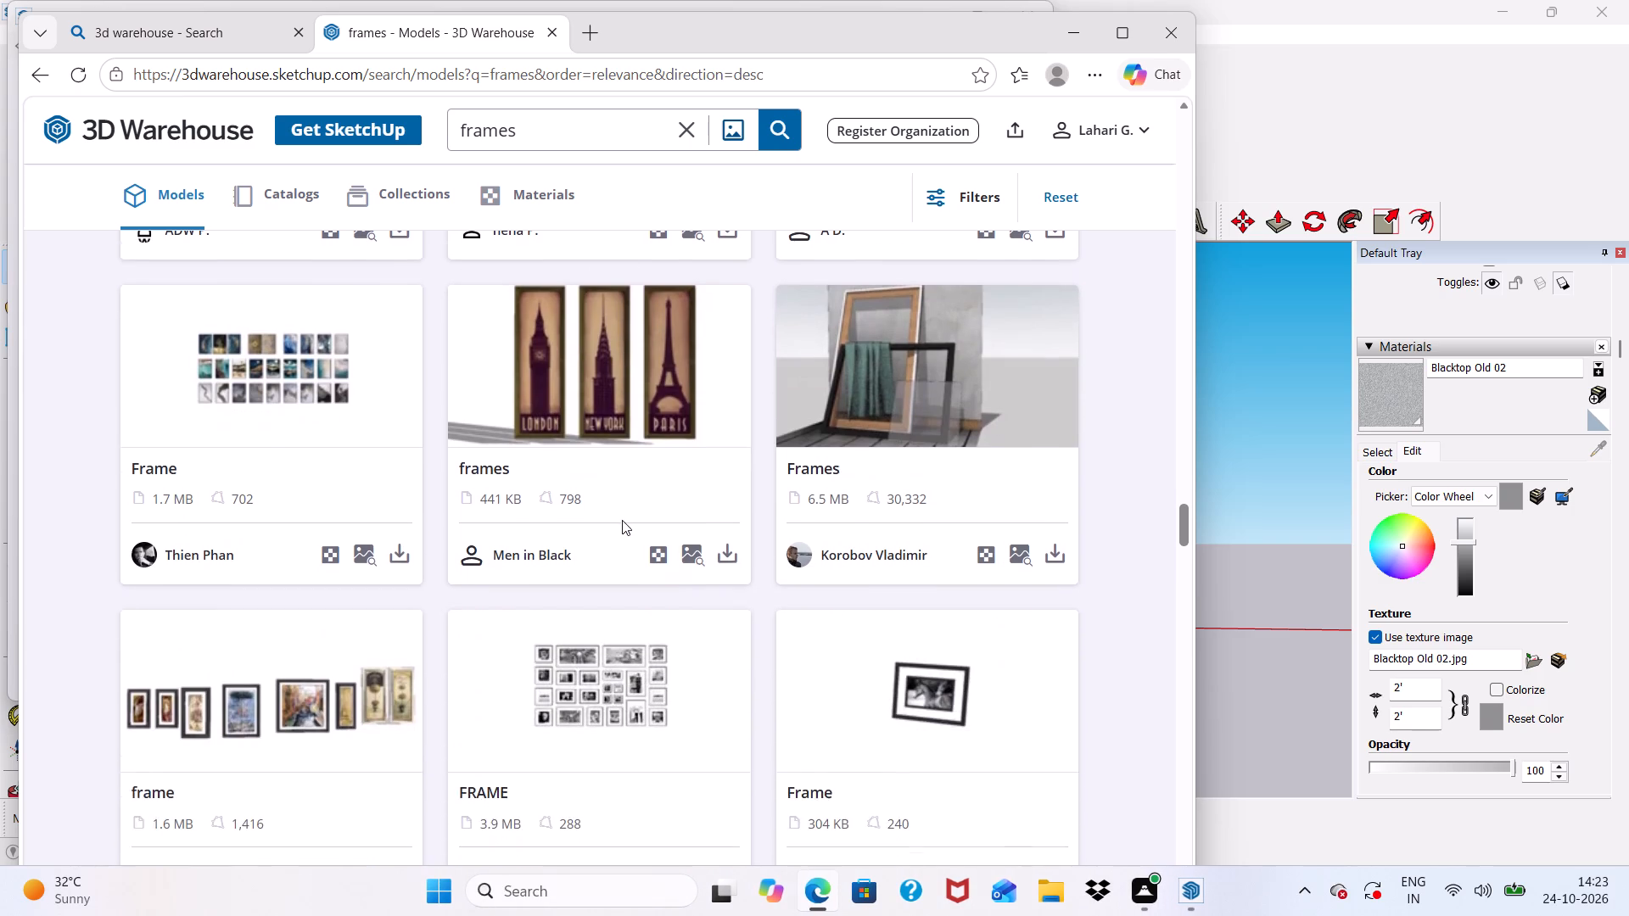
pyautogui.scroll(-6, 622, 520)
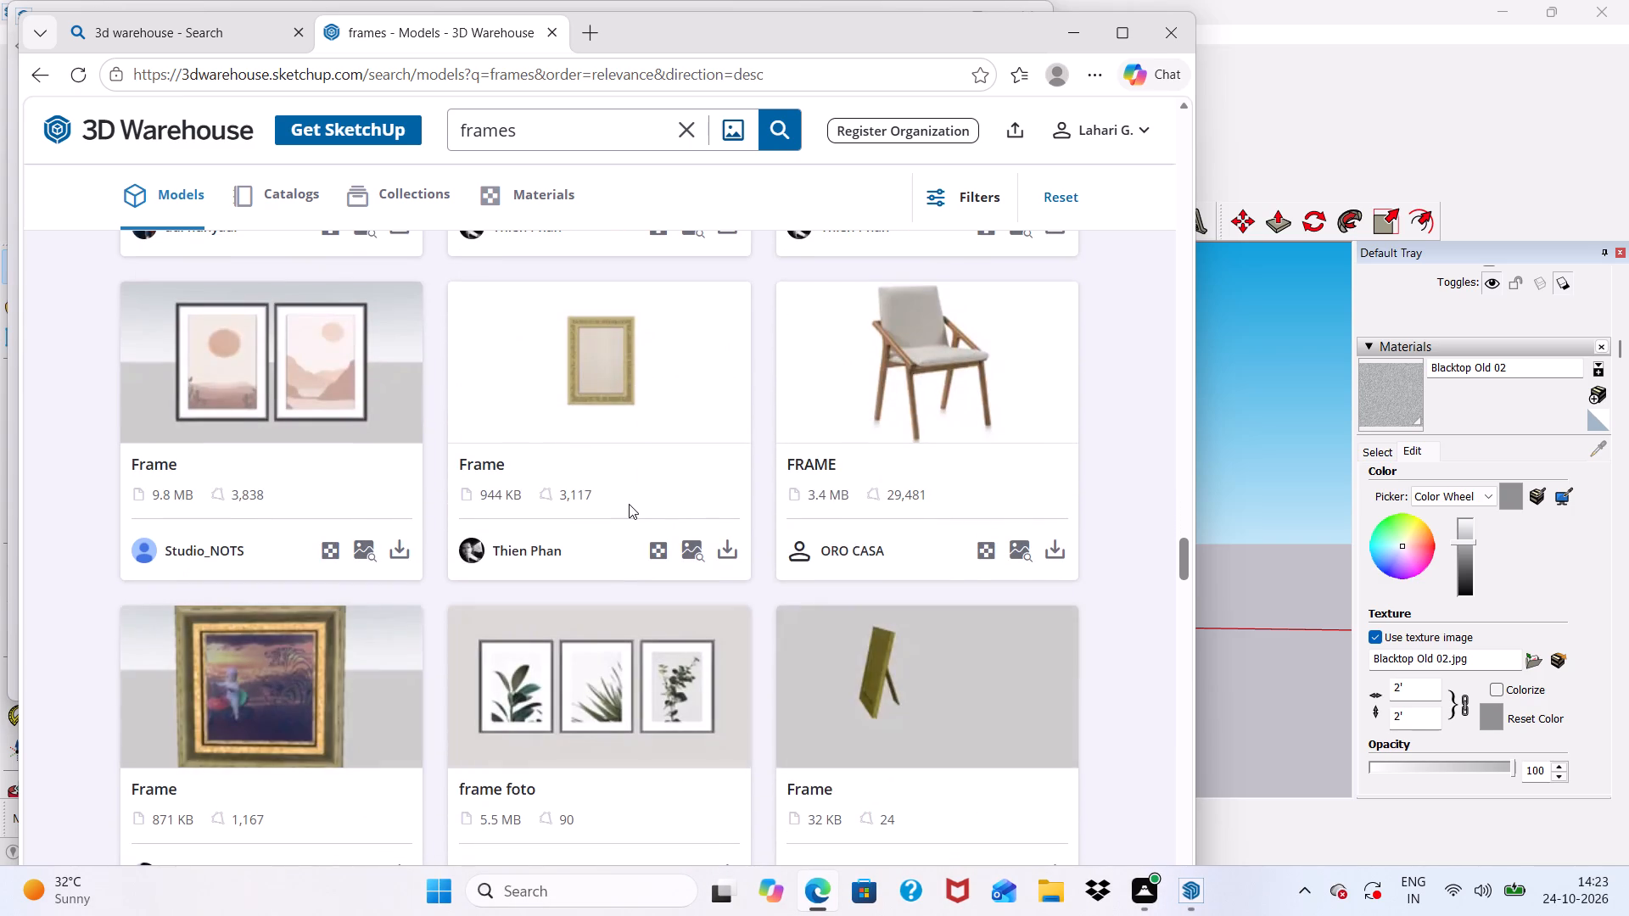
pyautogui.scroll(-14, 629, 504)
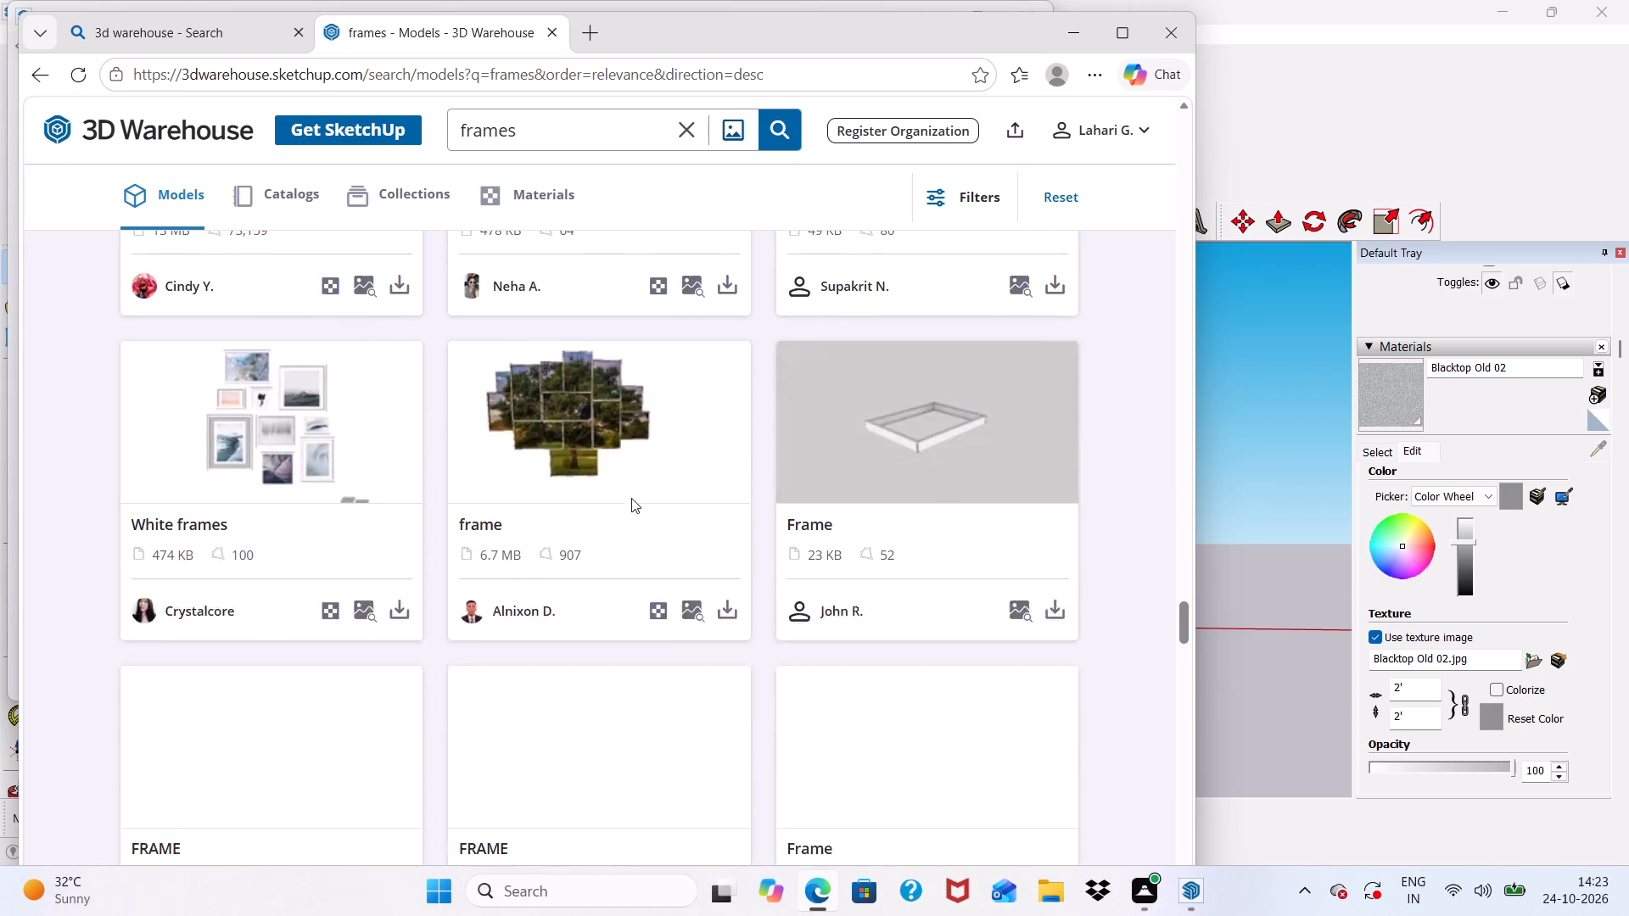
pyautogui.scroll(2, 631, 498)
pyautogui.scroll(-6, 631, 497)
pyautogui.scroll(1, 631, 497)
pyautogui.scroll(-2, 631, 497)
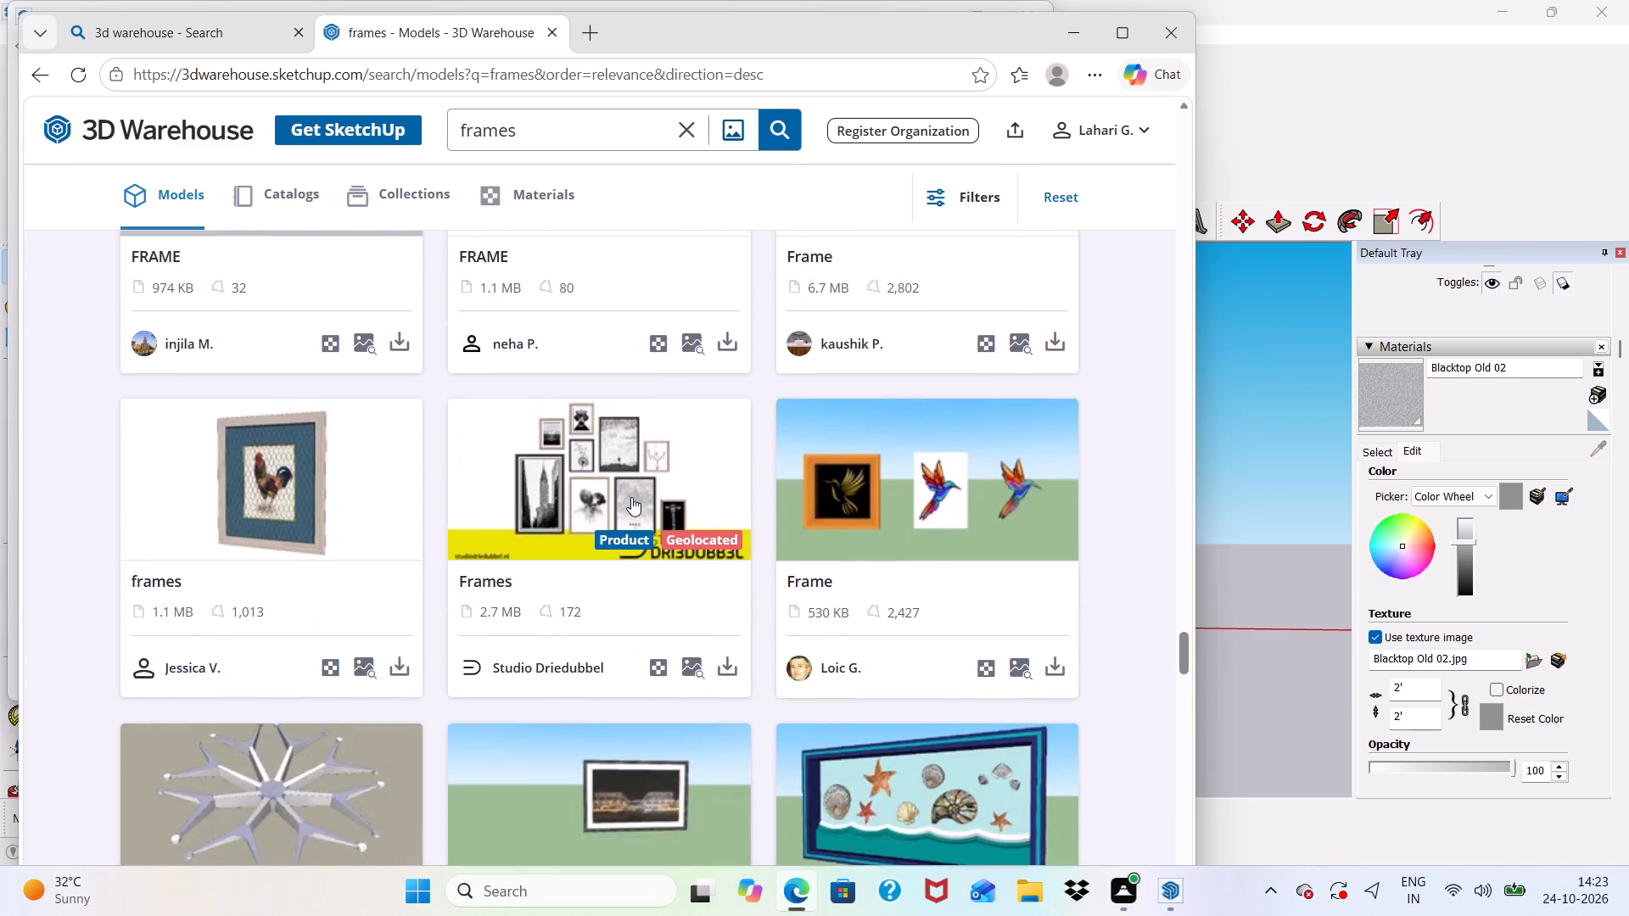
pyautogui.scroll(-2, 631, 497)
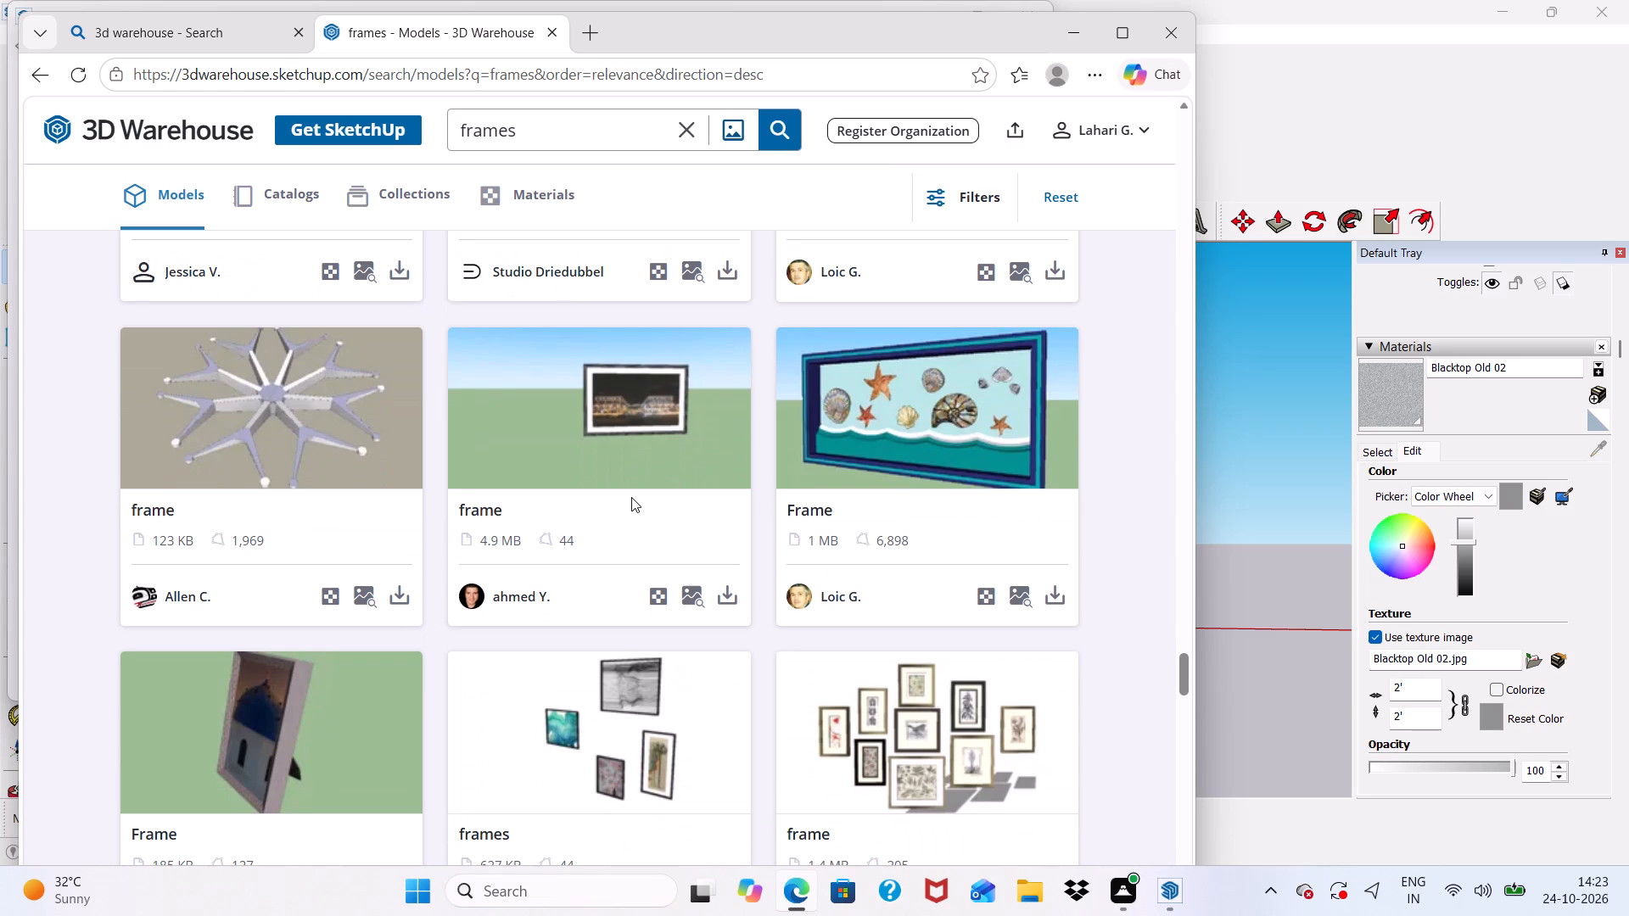
pyautogui.scroll(-2, 631, 497)
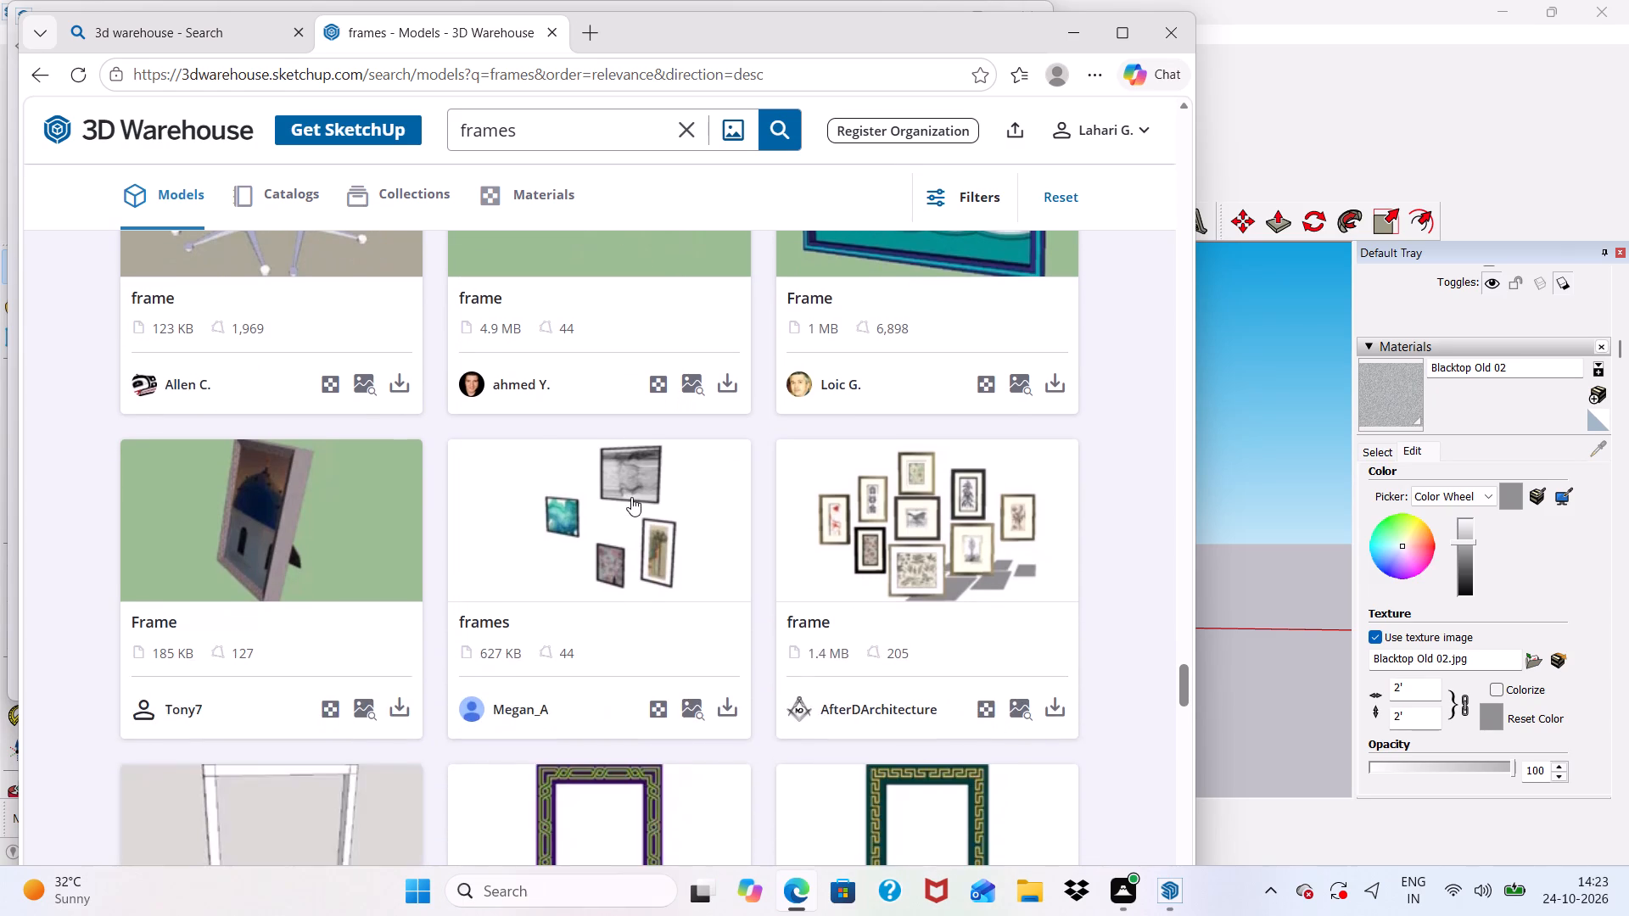
pyautogui.scroll(-9, 631, 497)
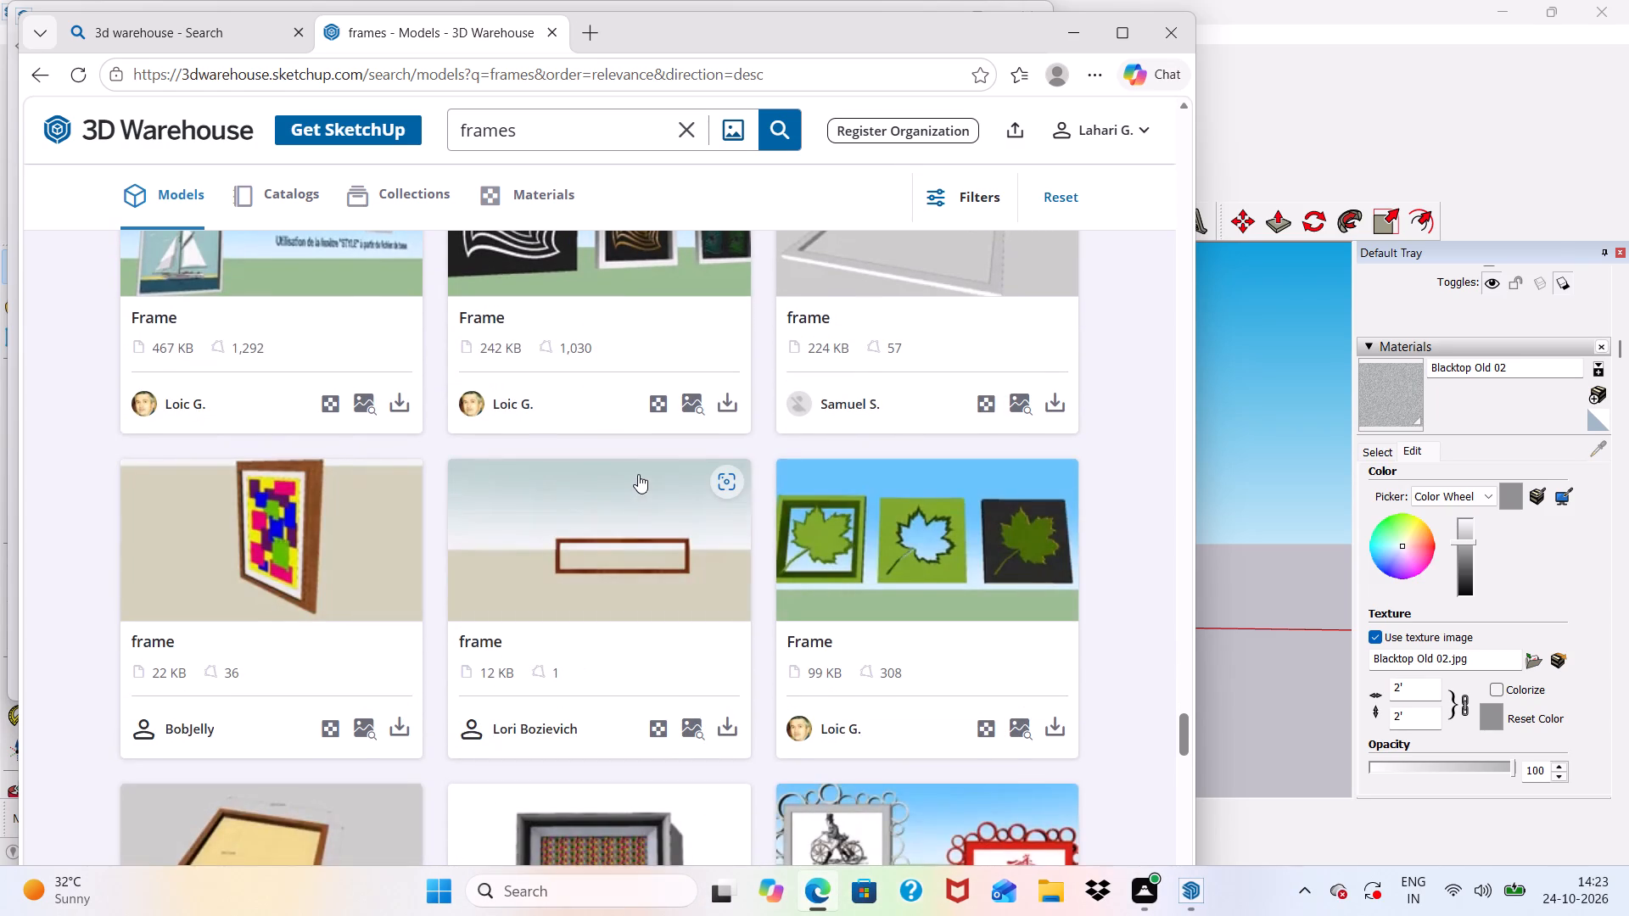
pyautogui.scroll(-12, 638, 474)
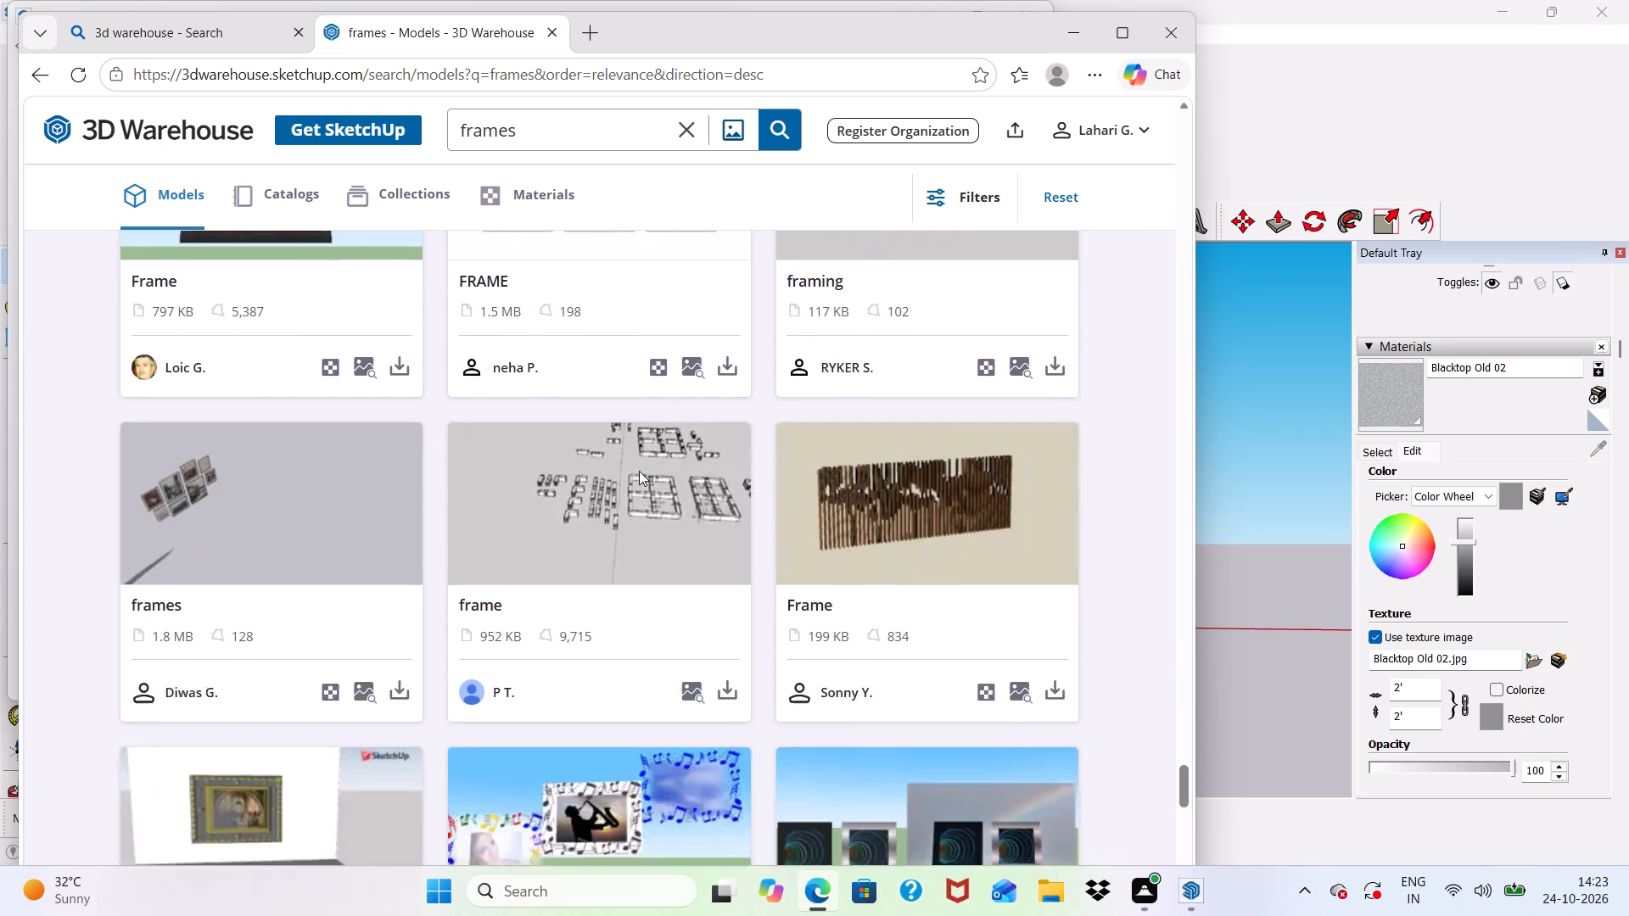
pyautogui.scroll(-5, 639, 471)
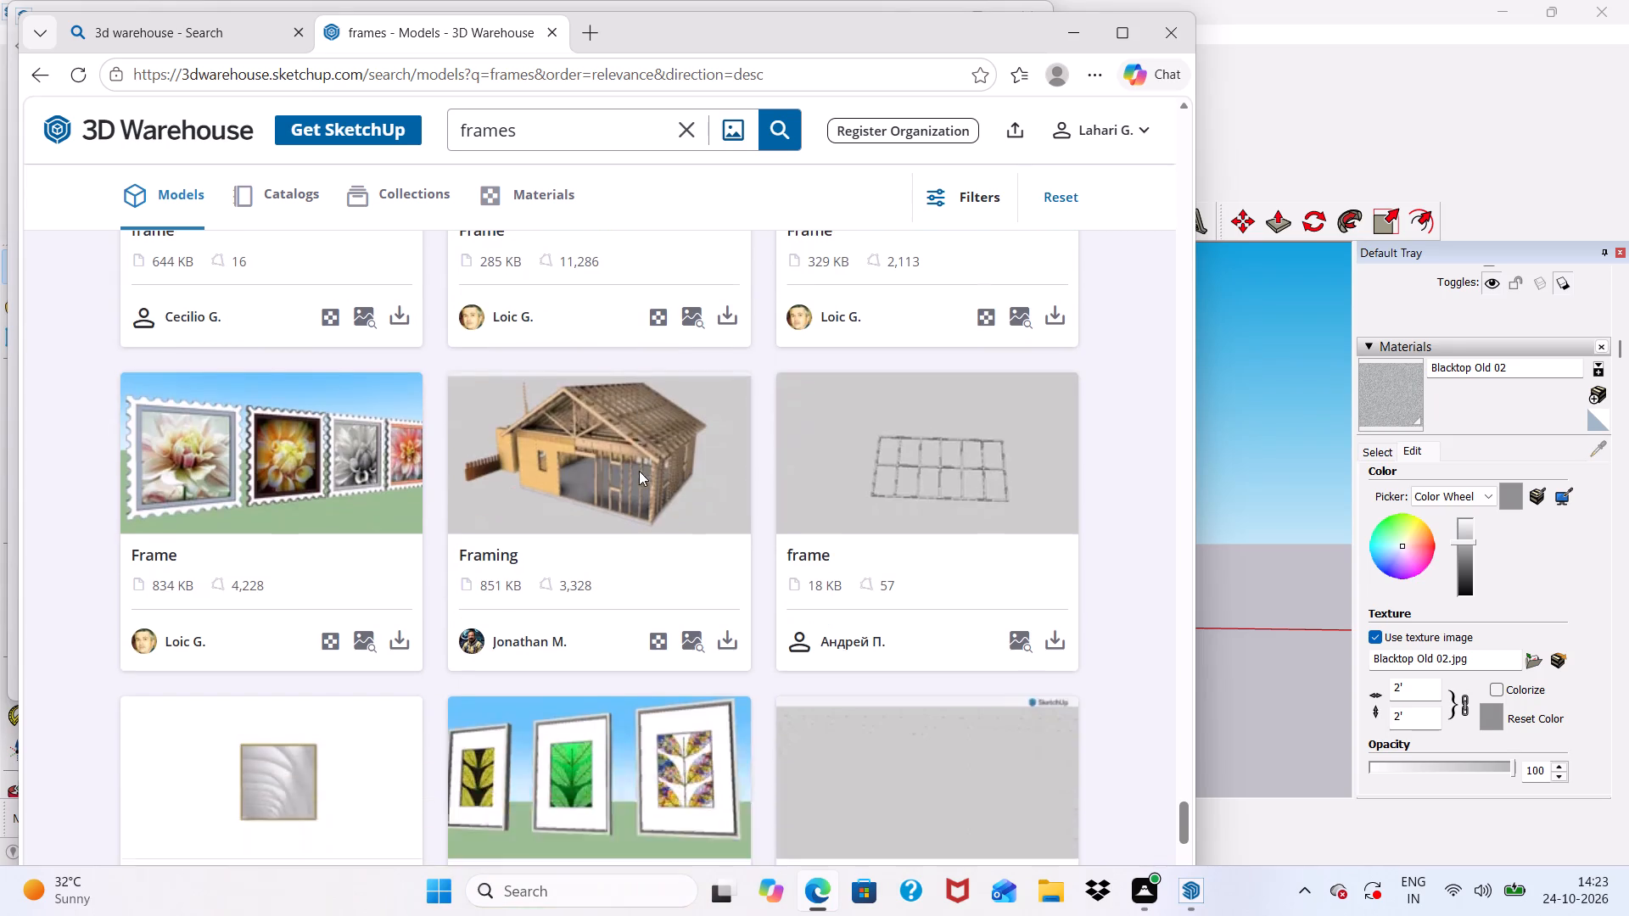
pyautogui.scroll(-11, 639, 471)
pyautogui.scroll(3, 640, 468)
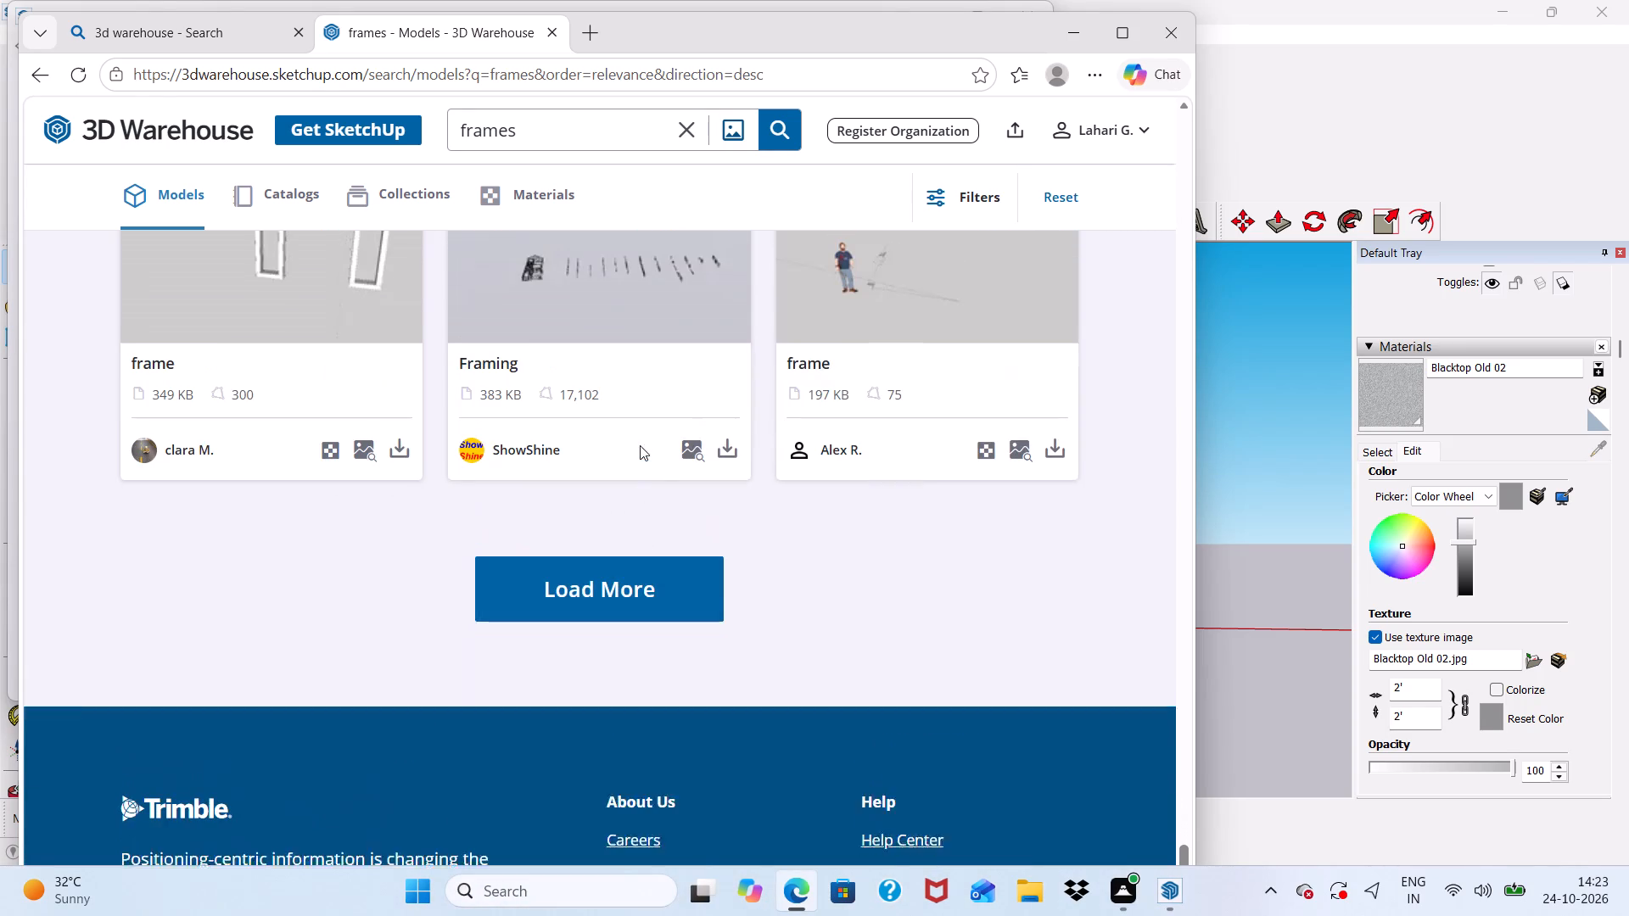
# Load another batch of "frames" results and look through it for a suitable framed picture.
pyautogui.click(621, 606)
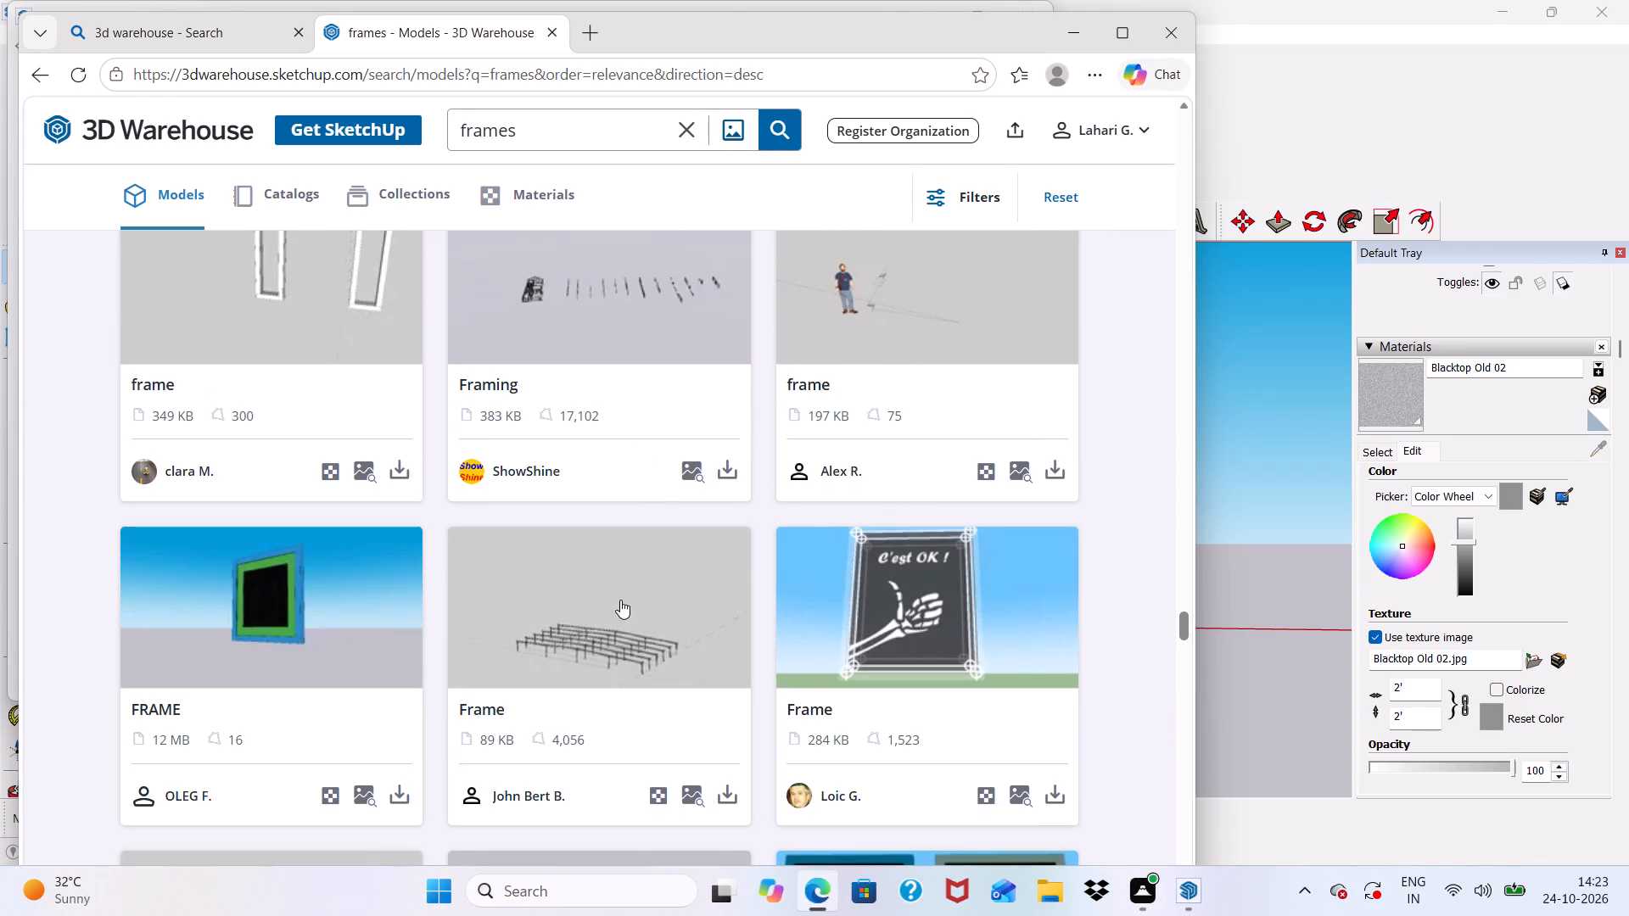
pyautogui.scroll(-4, 694, 417)
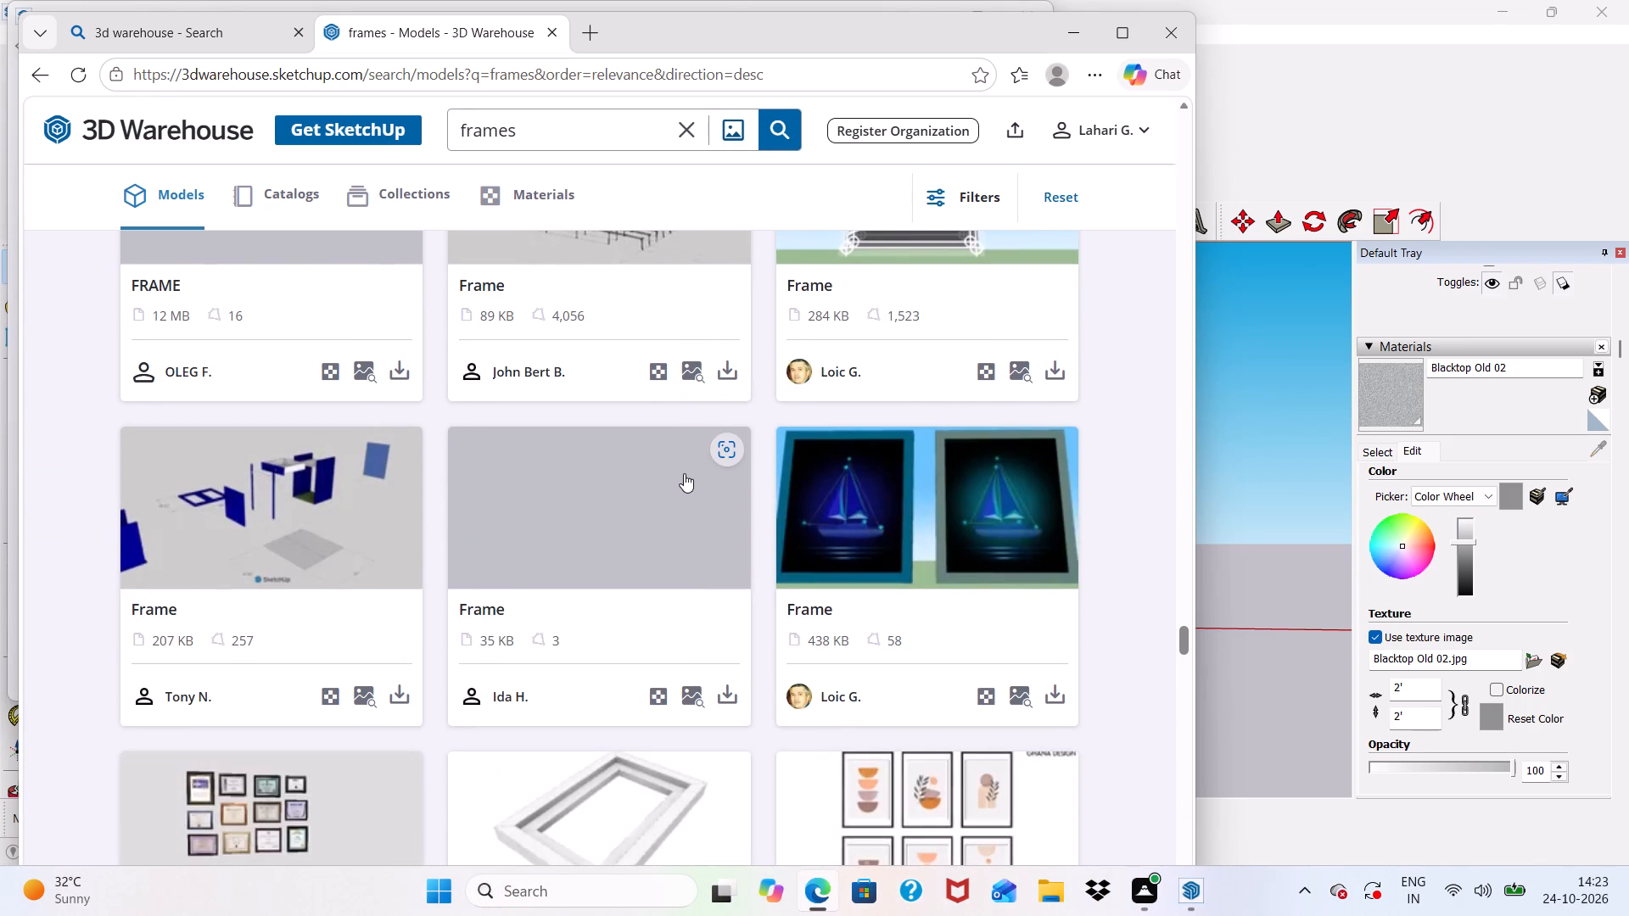
pyautogui.scroll(-5, 681, 439)
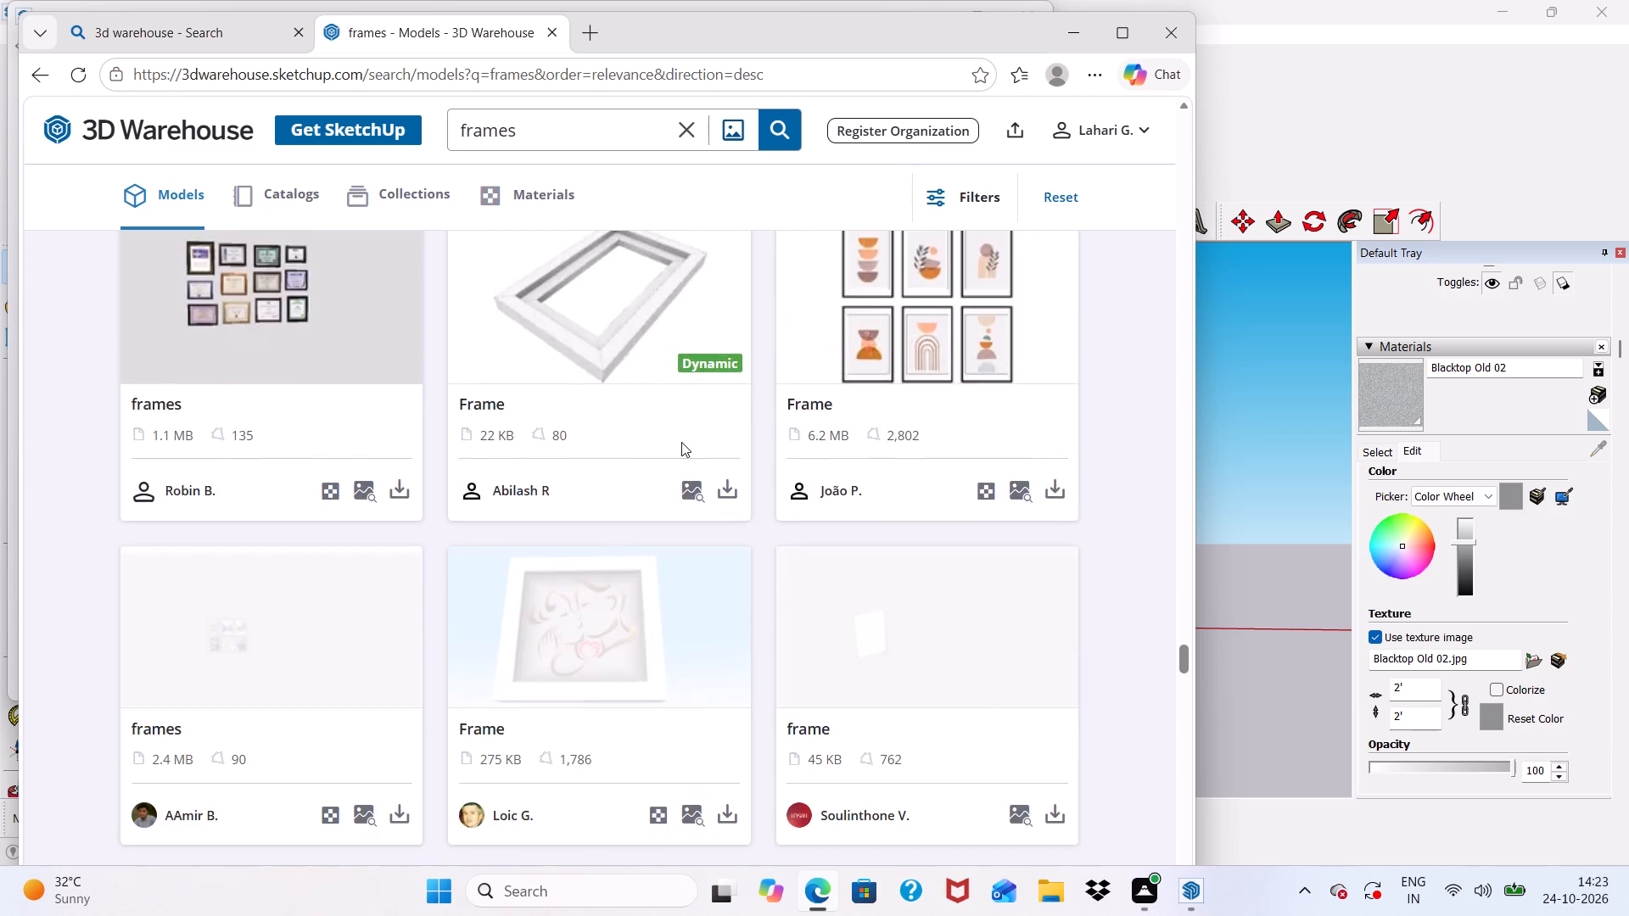
pyautogui.scroll(-15, 681, 442)
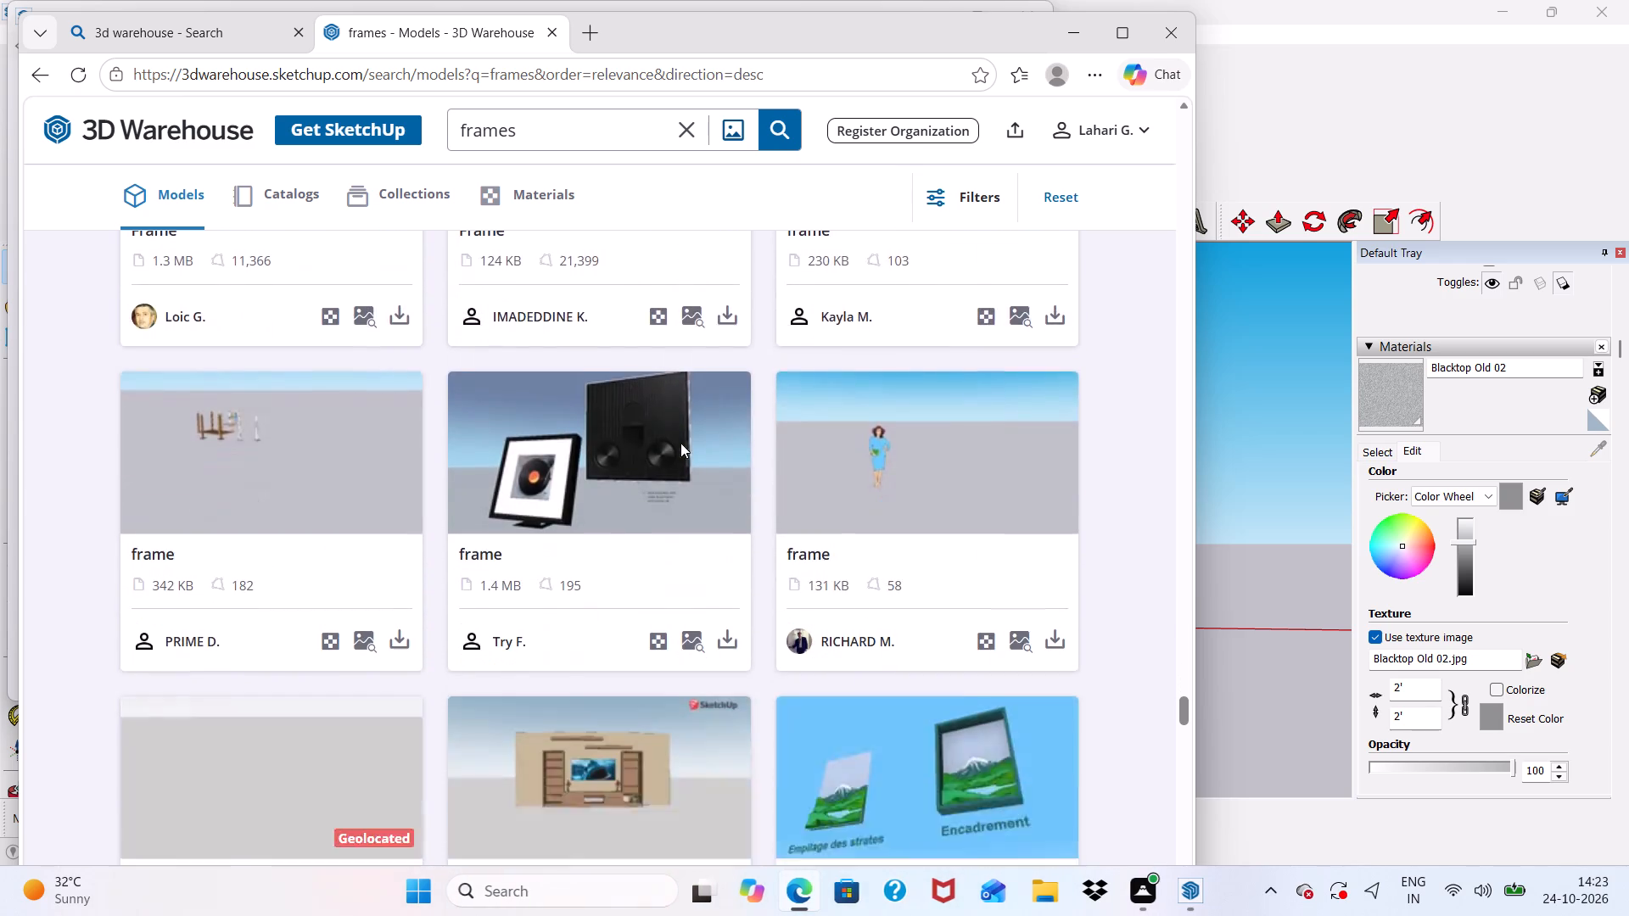
pyautogui.scroll(-10, 680, 443)
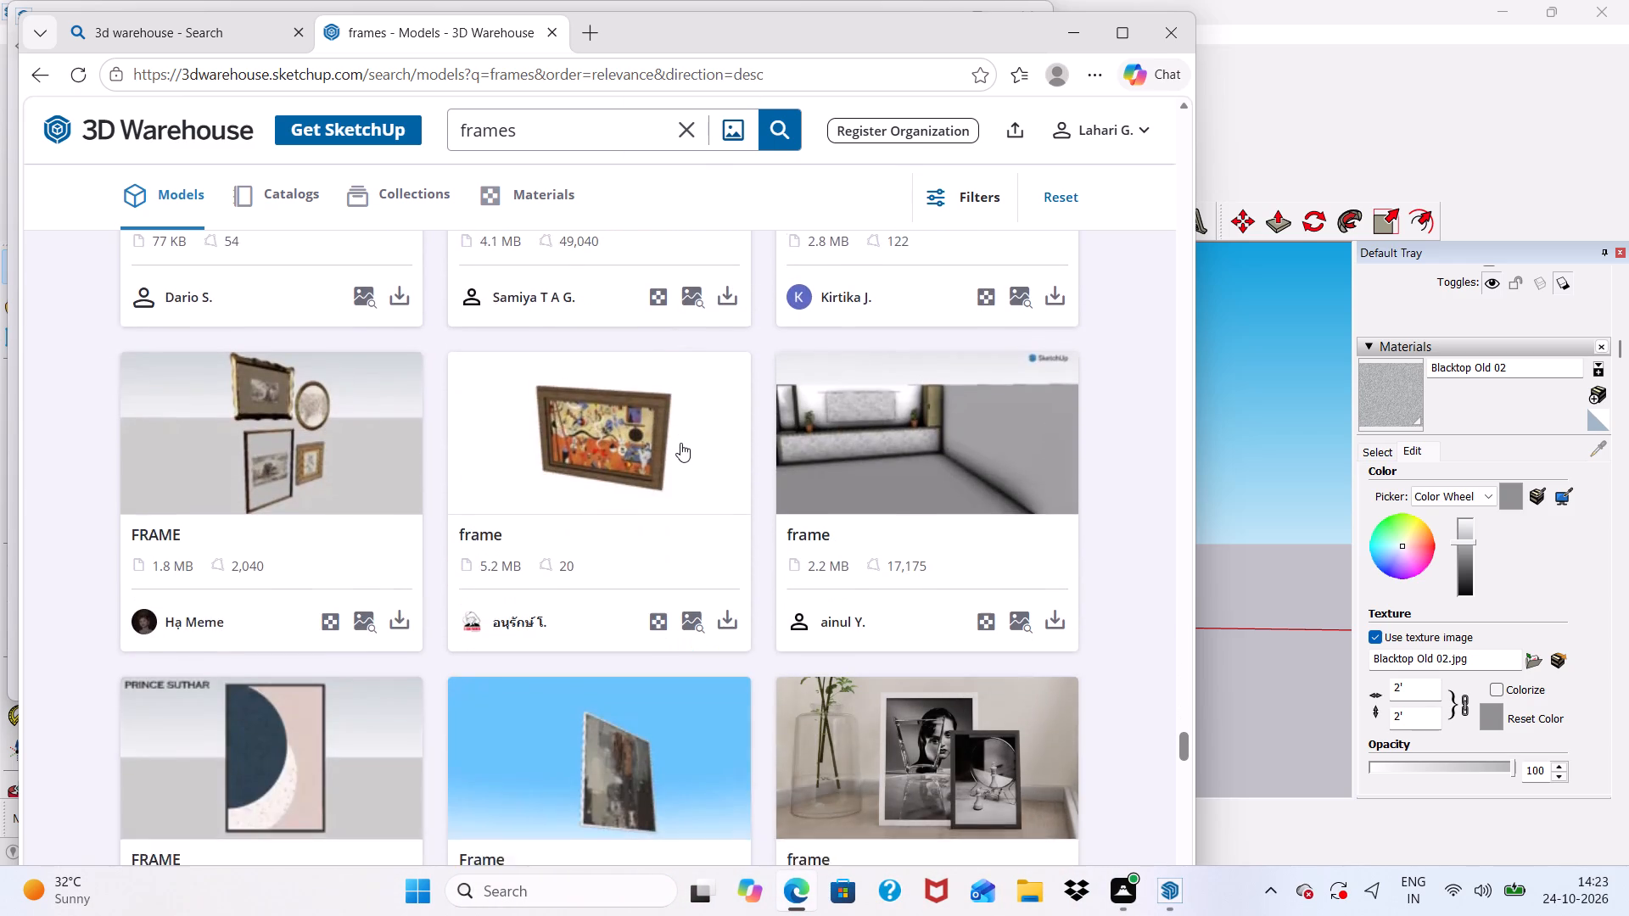
pyautogui.scroll(-3, 680, 443)
pyautogui.scroll(5, 692, 469)
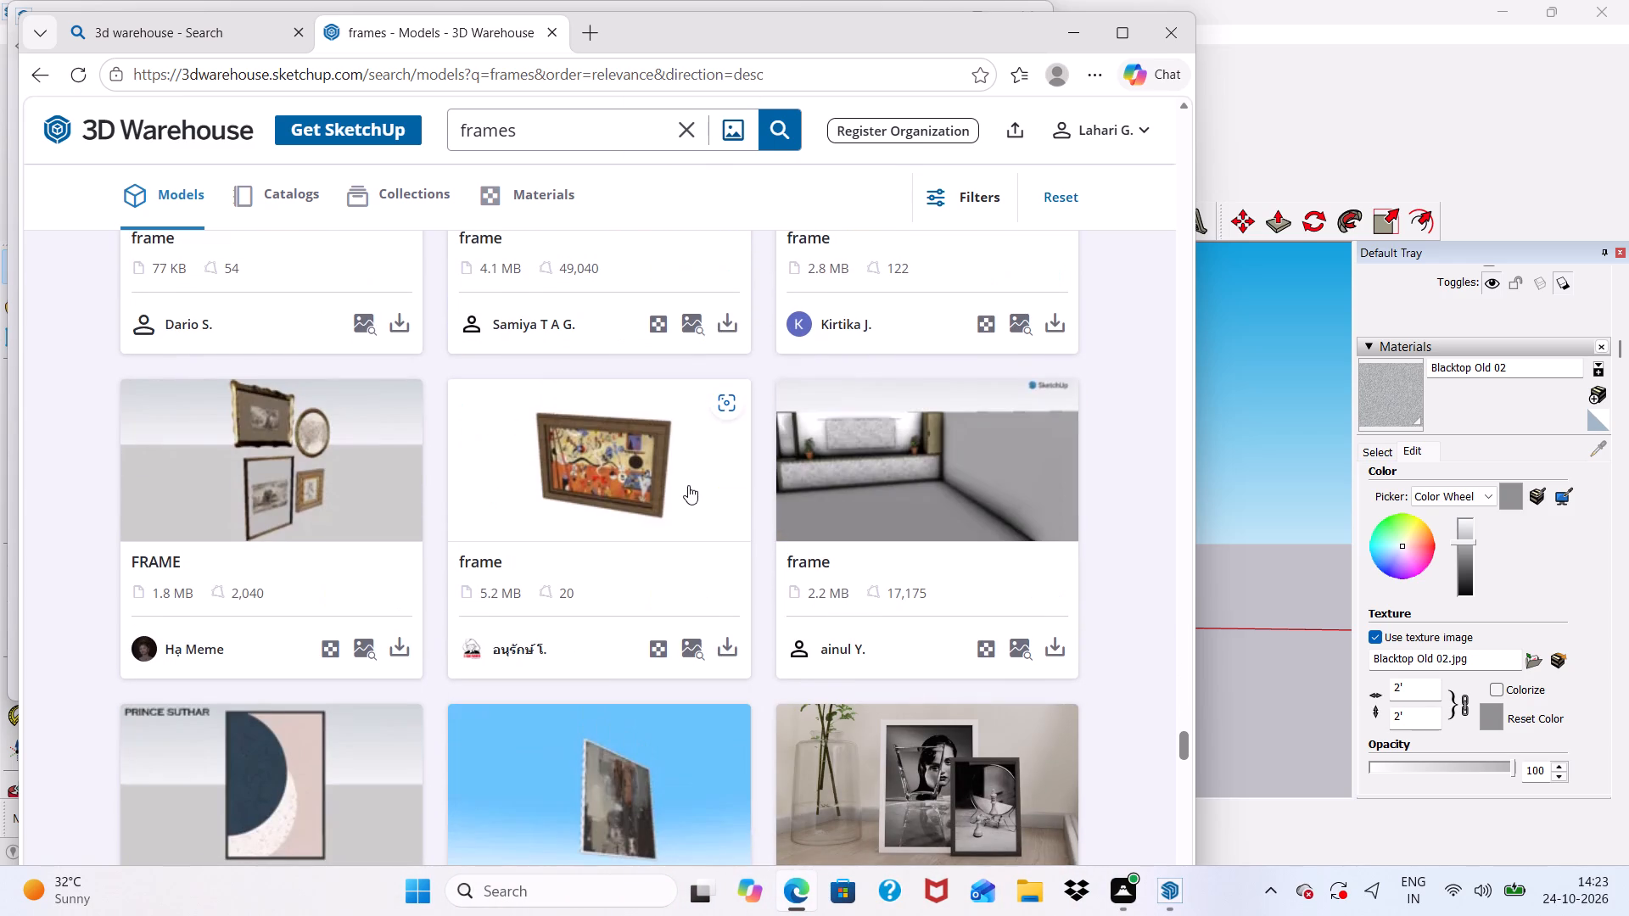
pyautogui.scroll(-9, 687, 487)
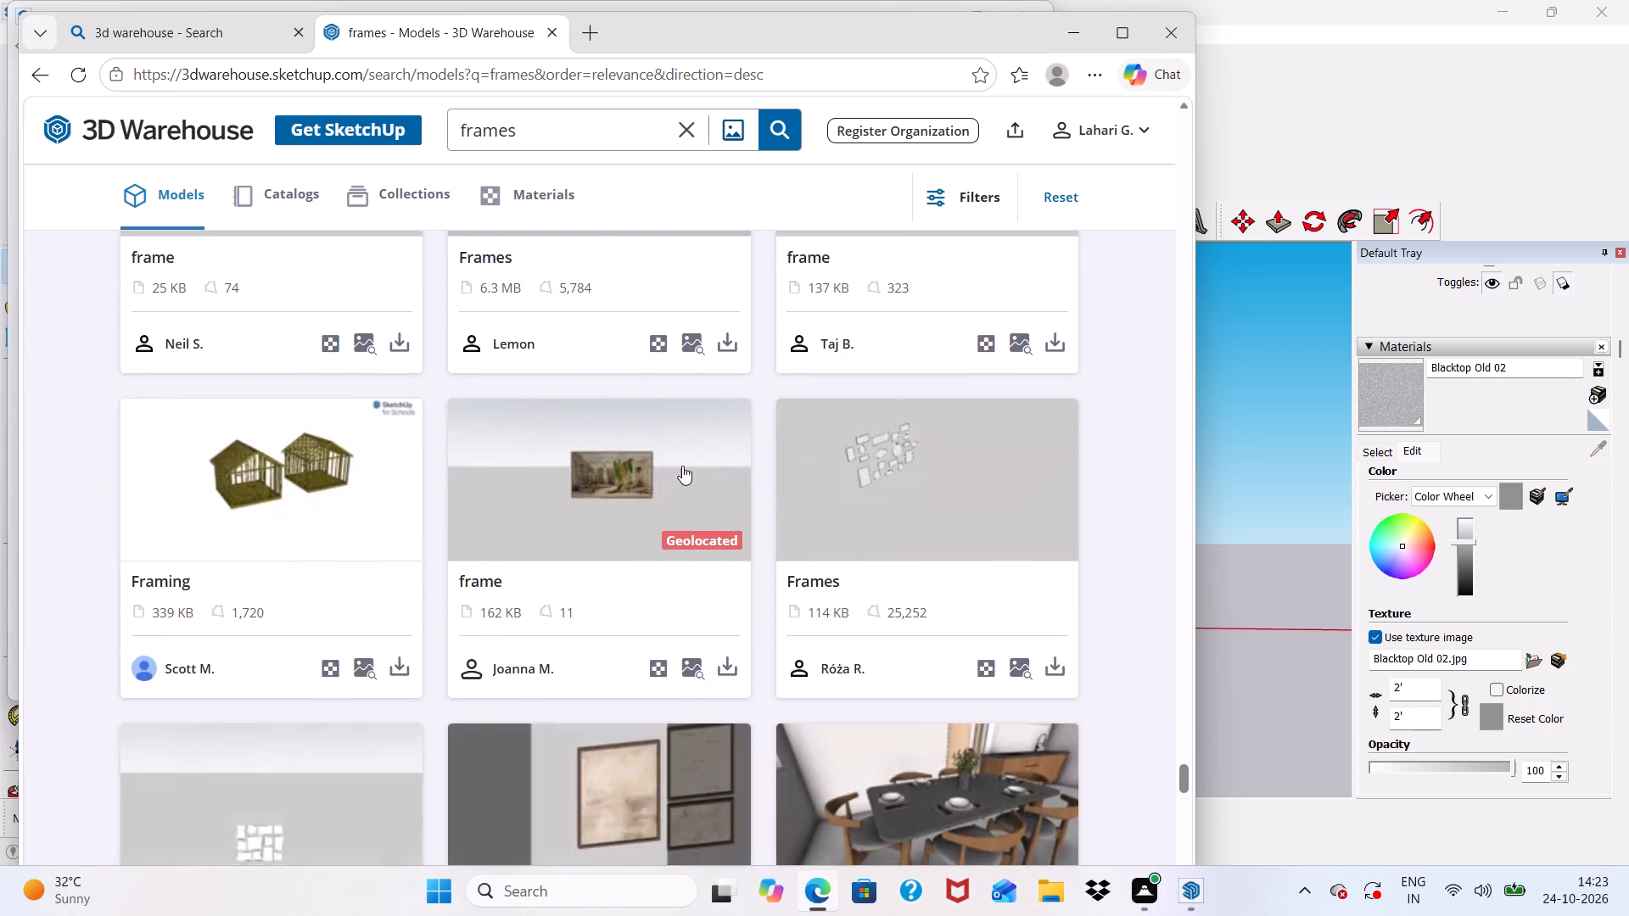
pyautogui.scroll(-10, 682, 466)
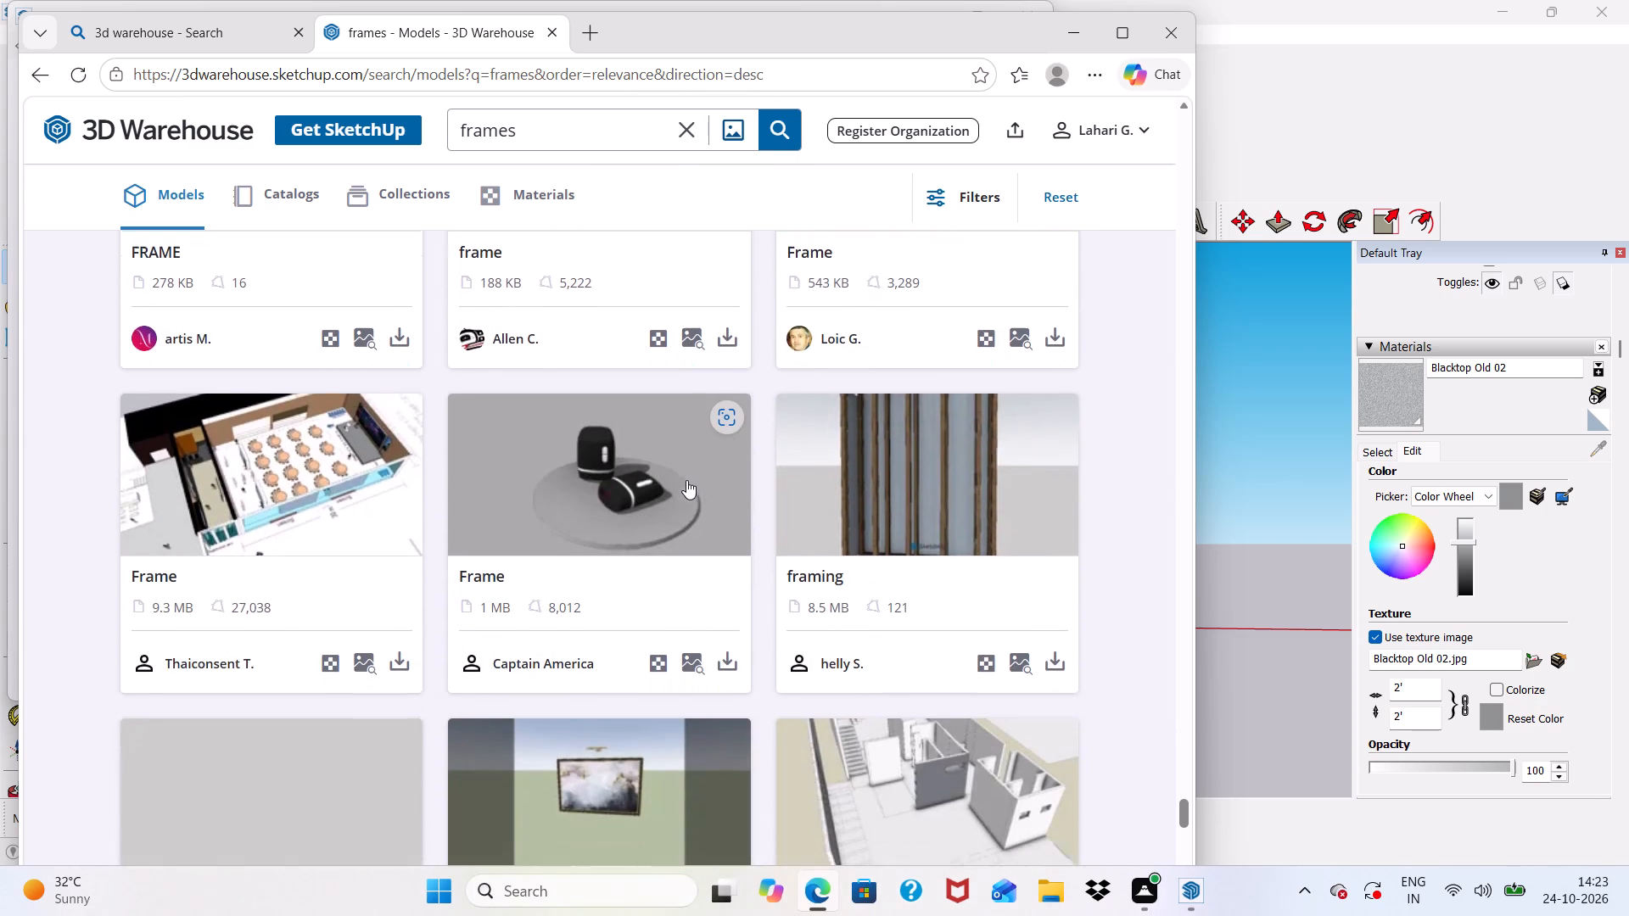
pyautogui.scroll(-7, 686, 480)
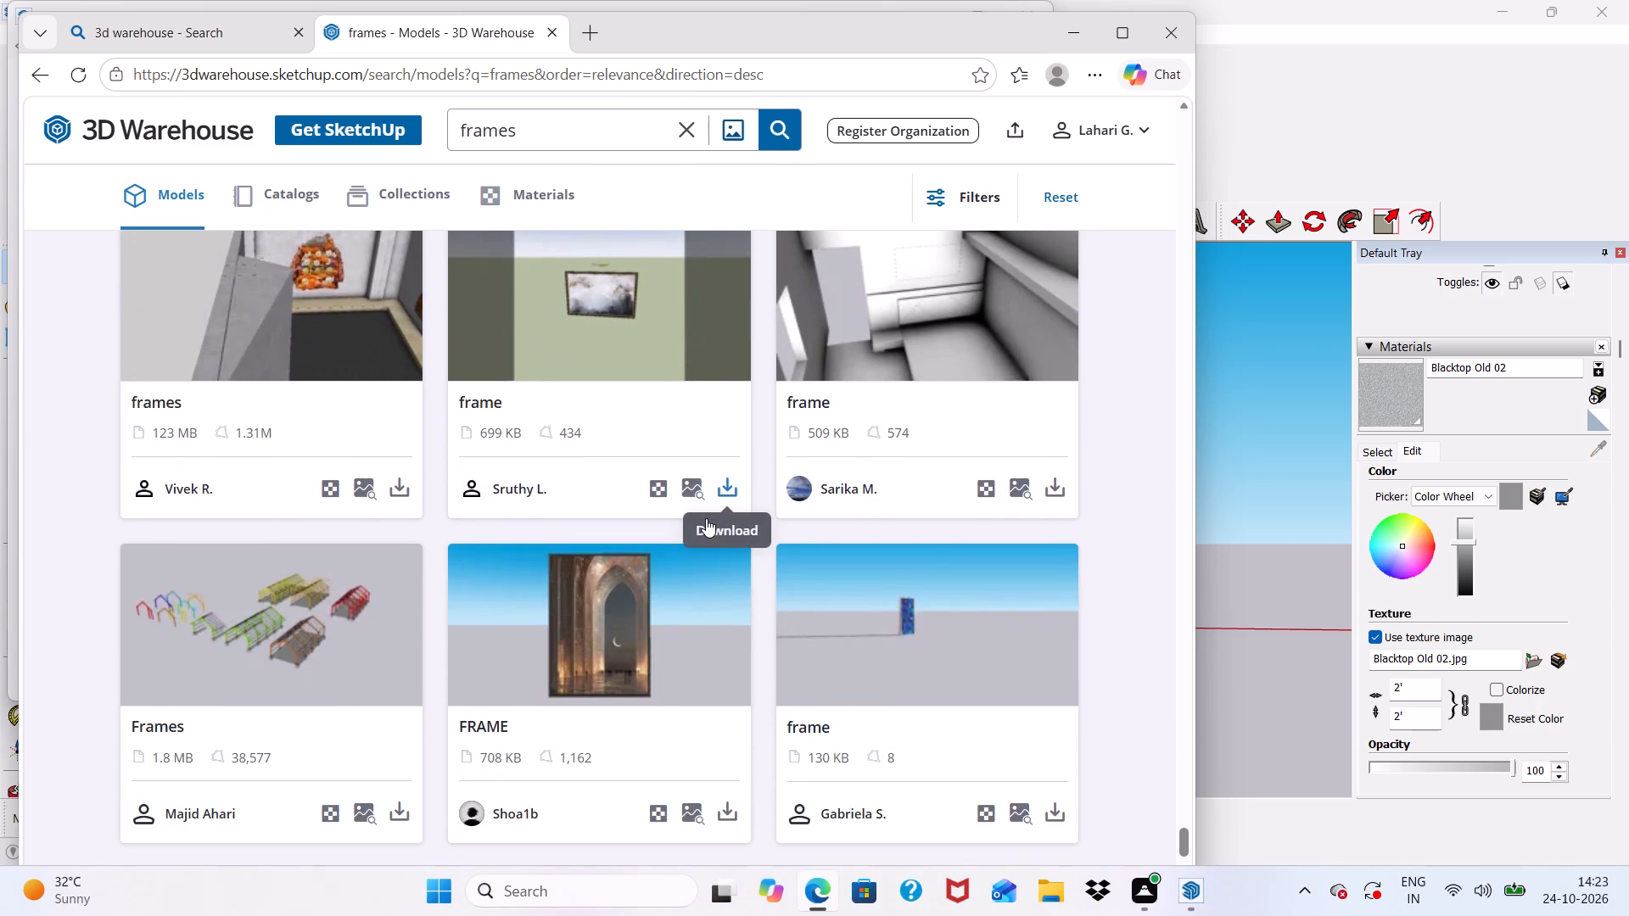
# Download the 708 KB "FRAME" model with the arched doorway and crescent moon picture as a SketchUp file.
pyautogui.scroll(-3, 706, 518)
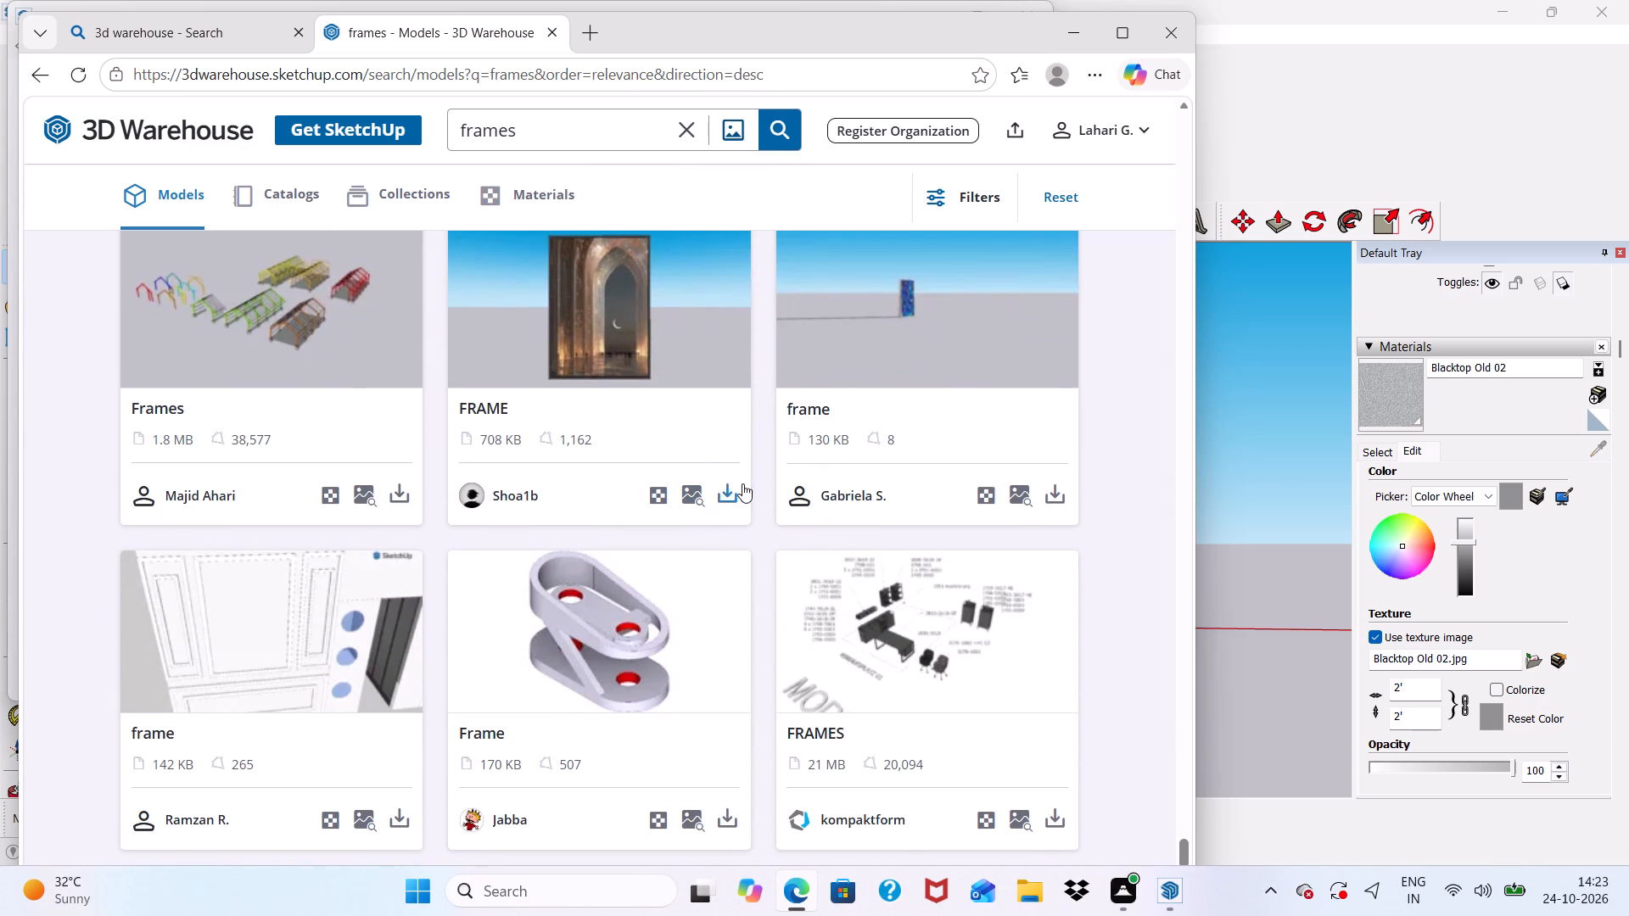
pyautogui.click(725, 489)
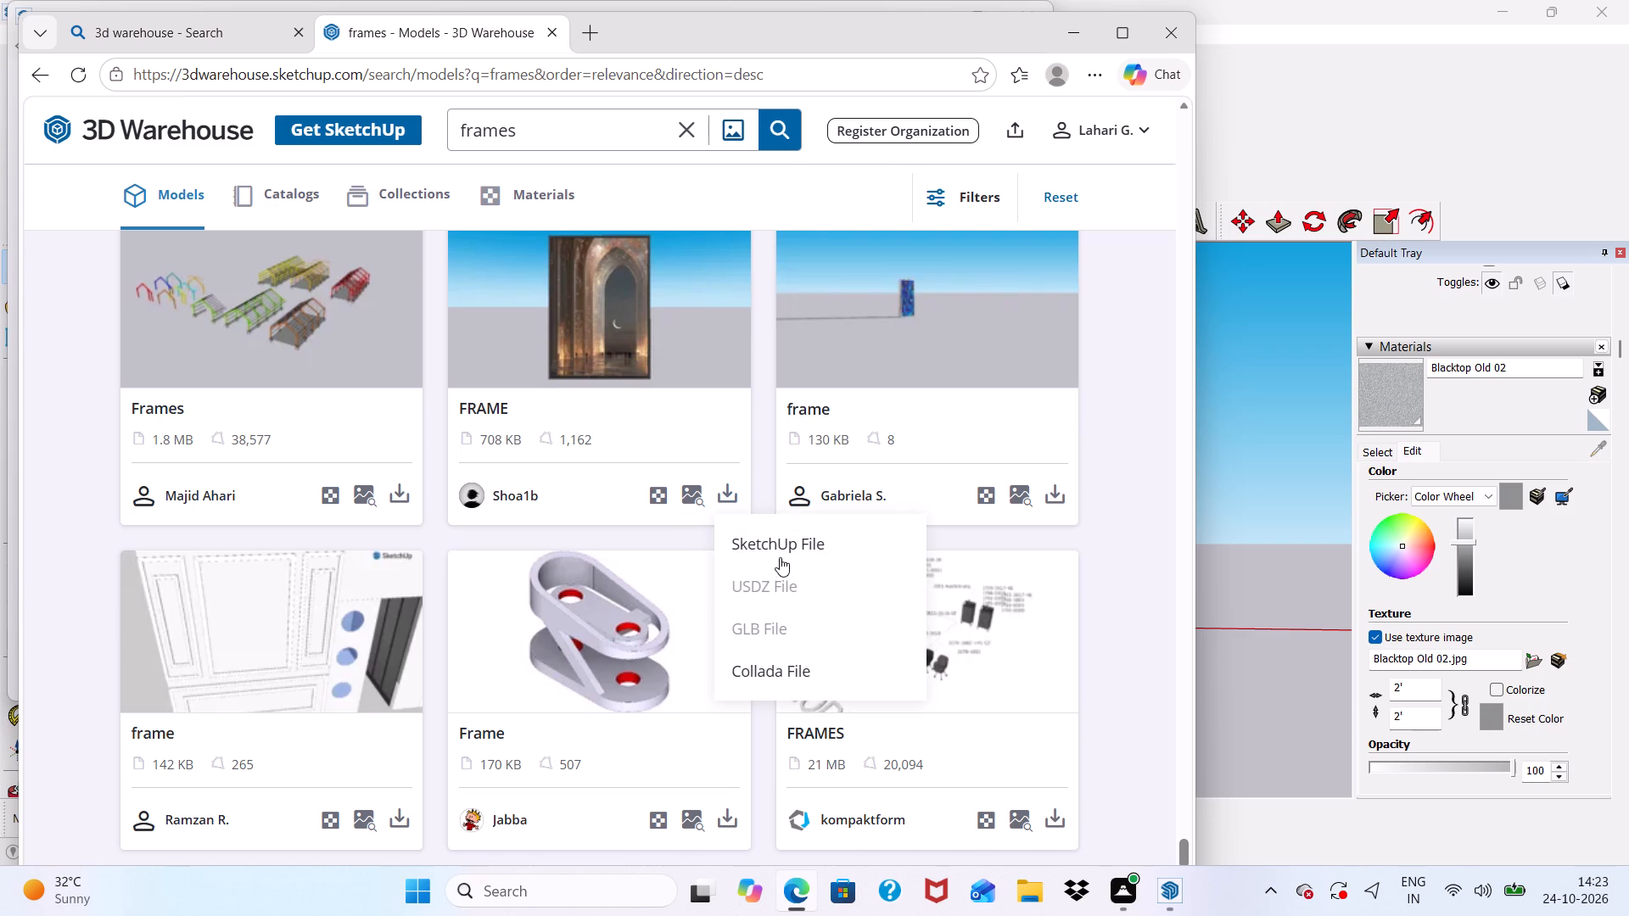
pyautogui.click(781, 547)
# Load the following batch of "frames" results and examine it to the end for further suitable wall frames.
pyautogui.scroll(-4, 731, 497)
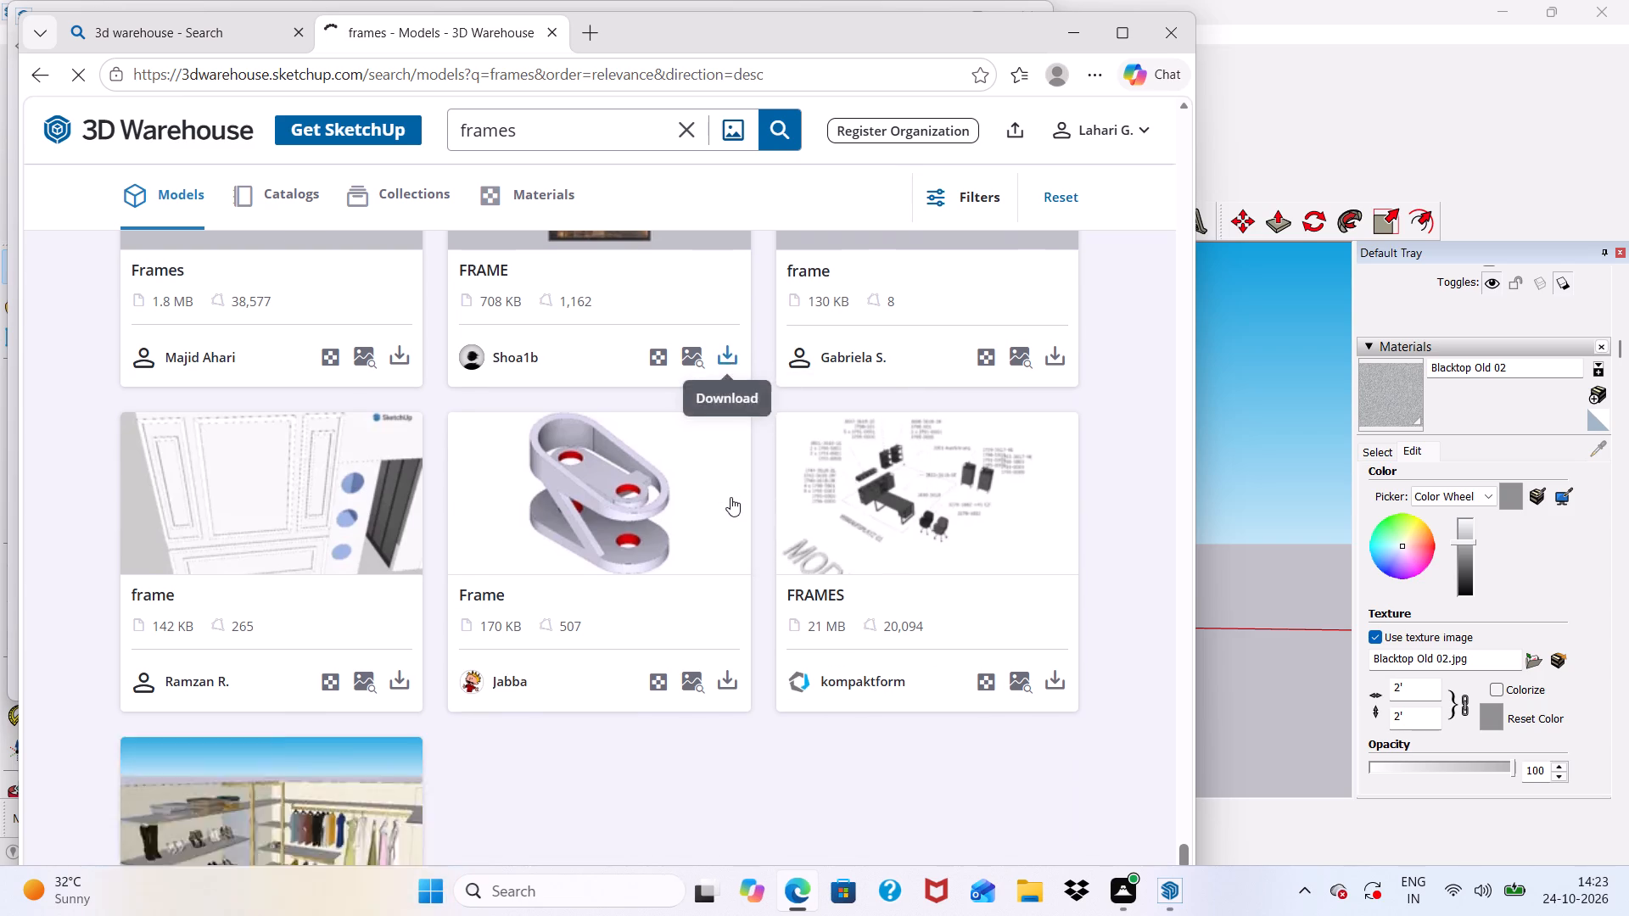
pyautogui.scroll(-2, 684, 656)
pyautogui.scroll(1, 663, 656)
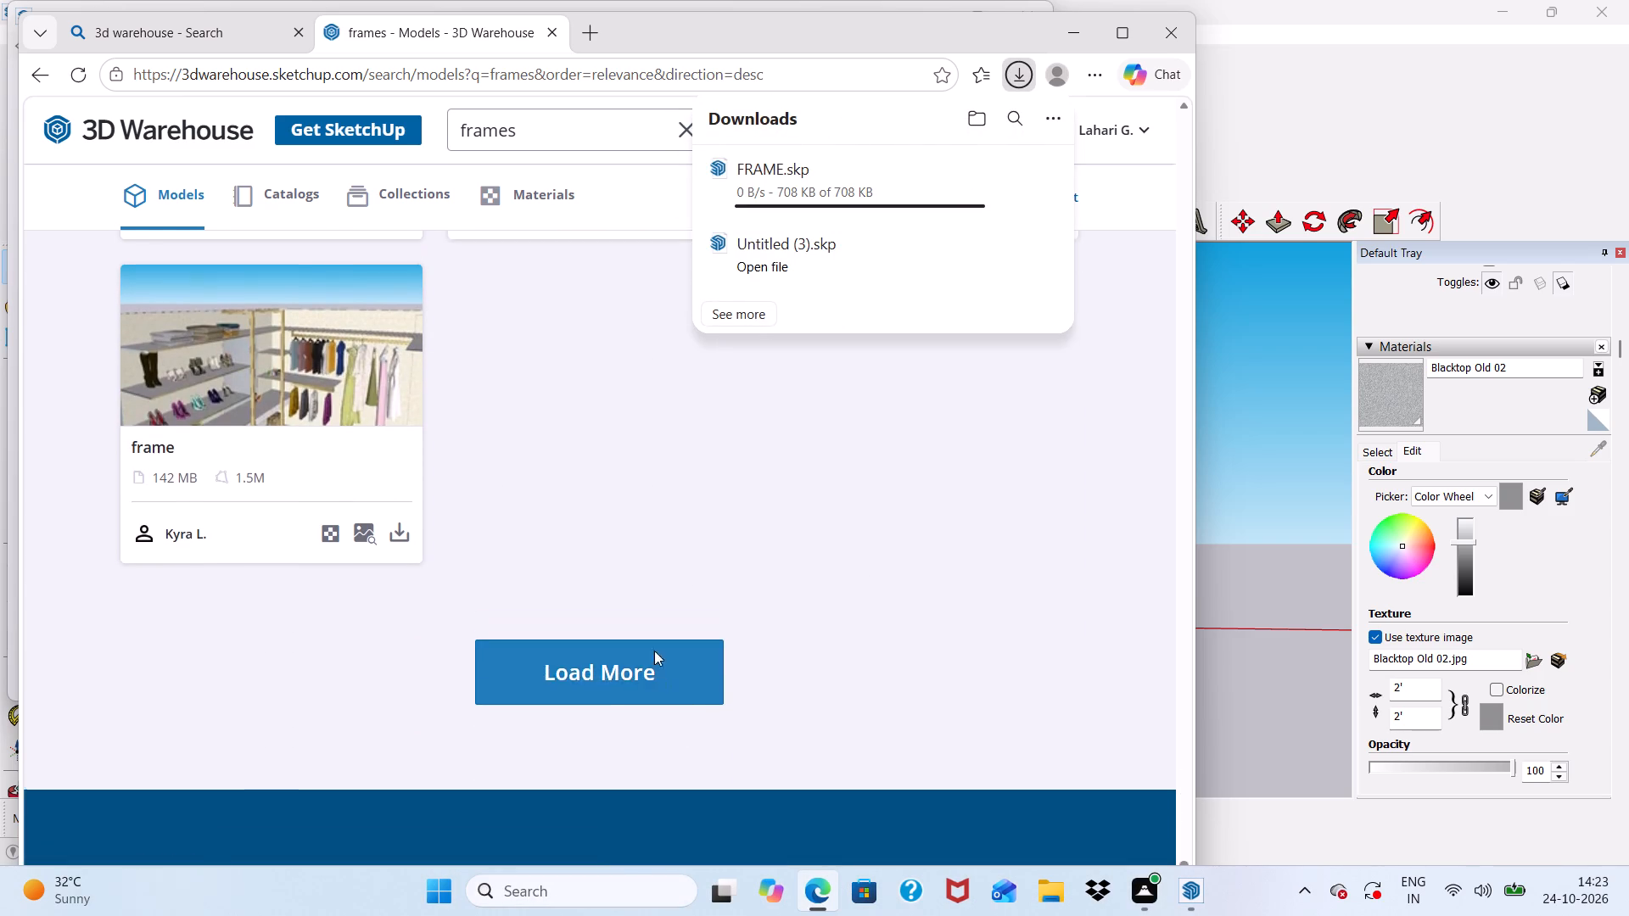
pyautogui.click(621, 756)
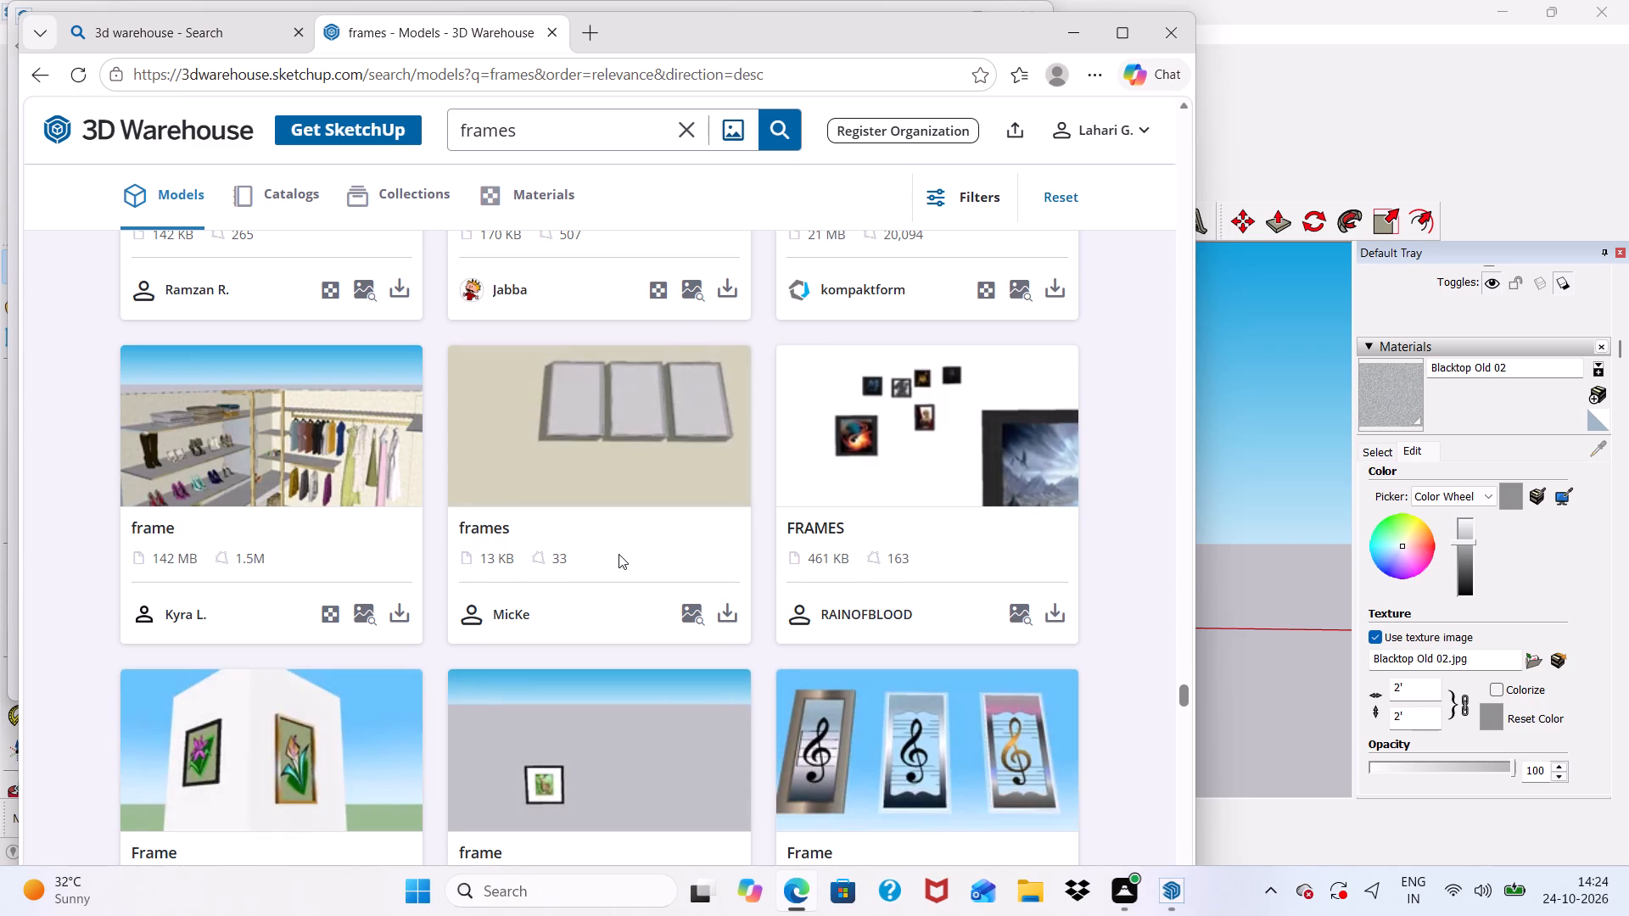
pyautogui.scroll(-8, 619, 554)
pyautogui.scroll(1, 714, 487)
pyautogui.scroll(-5, 714, 486)
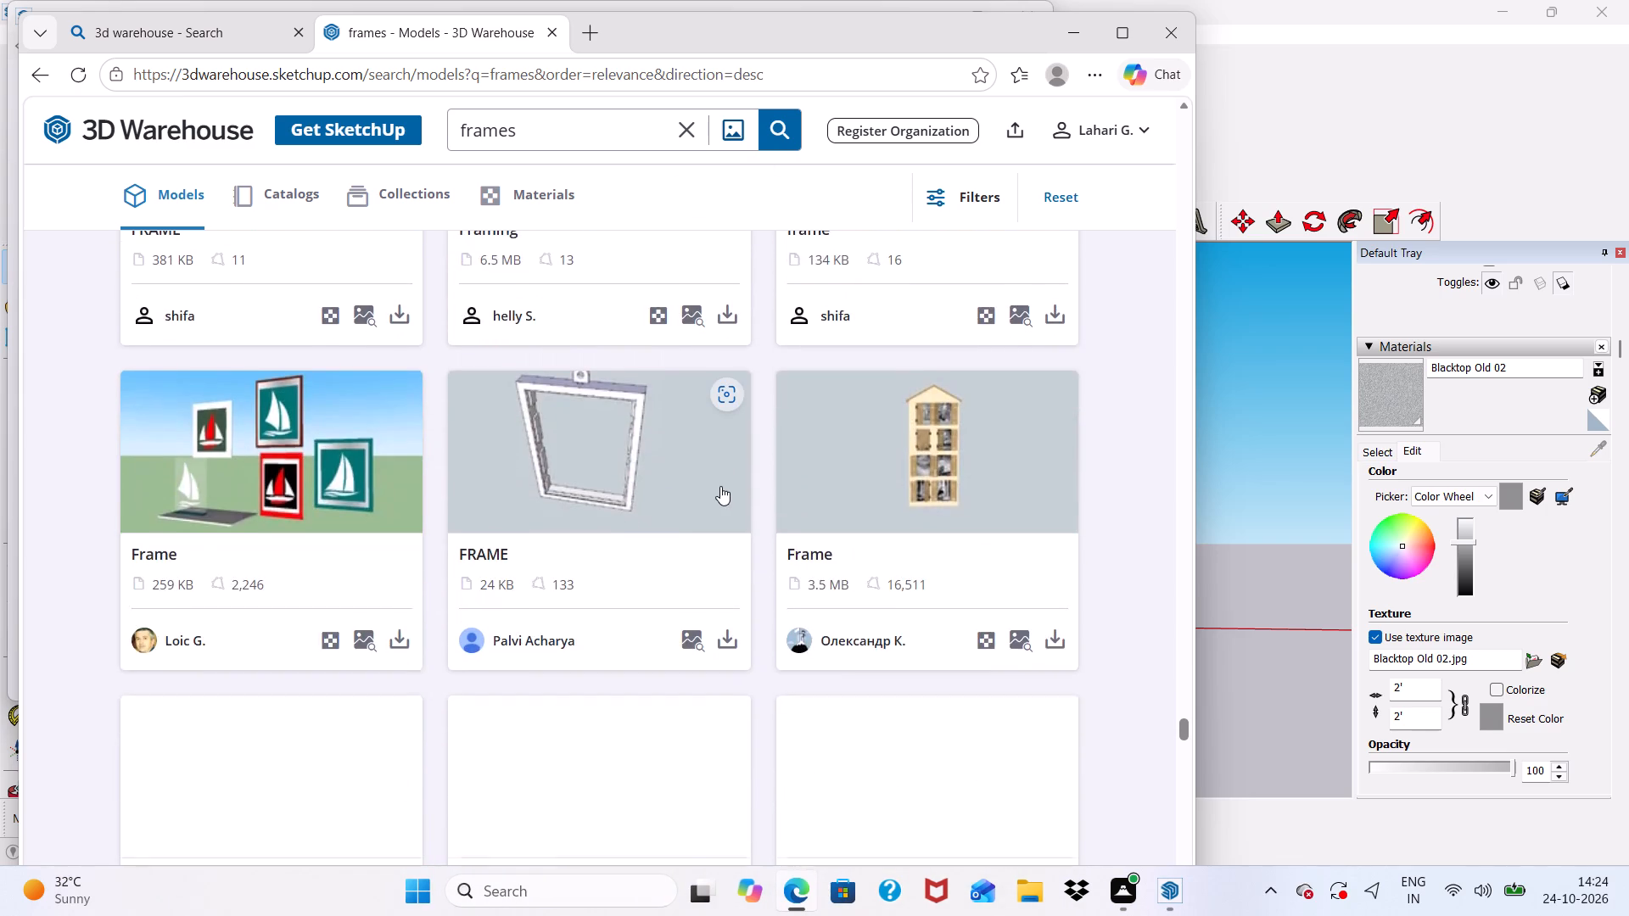
pyautogui.scroll(1, 720, 486)
pyautogui.scroll(-5, 720, 486)
pyautogui.scroll(1, 790, 648)
pyautogui.scroll(-5, 844, 718)
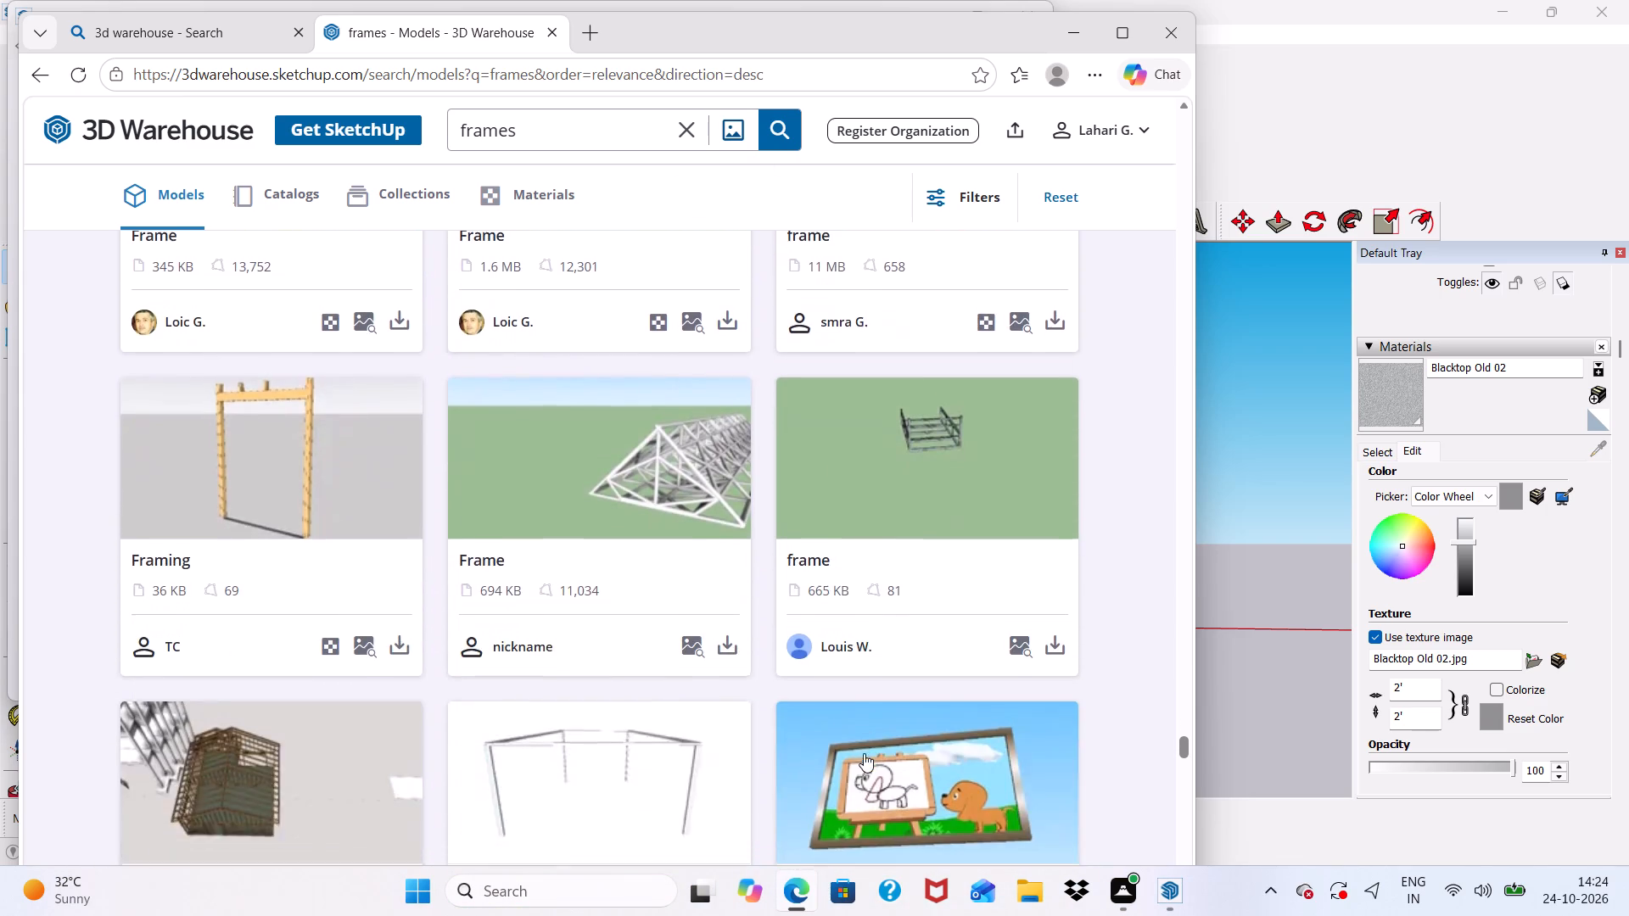
pyautogui.scroll(-3, 863, 748)
pyautogui.scroll(-4, 829, 553)
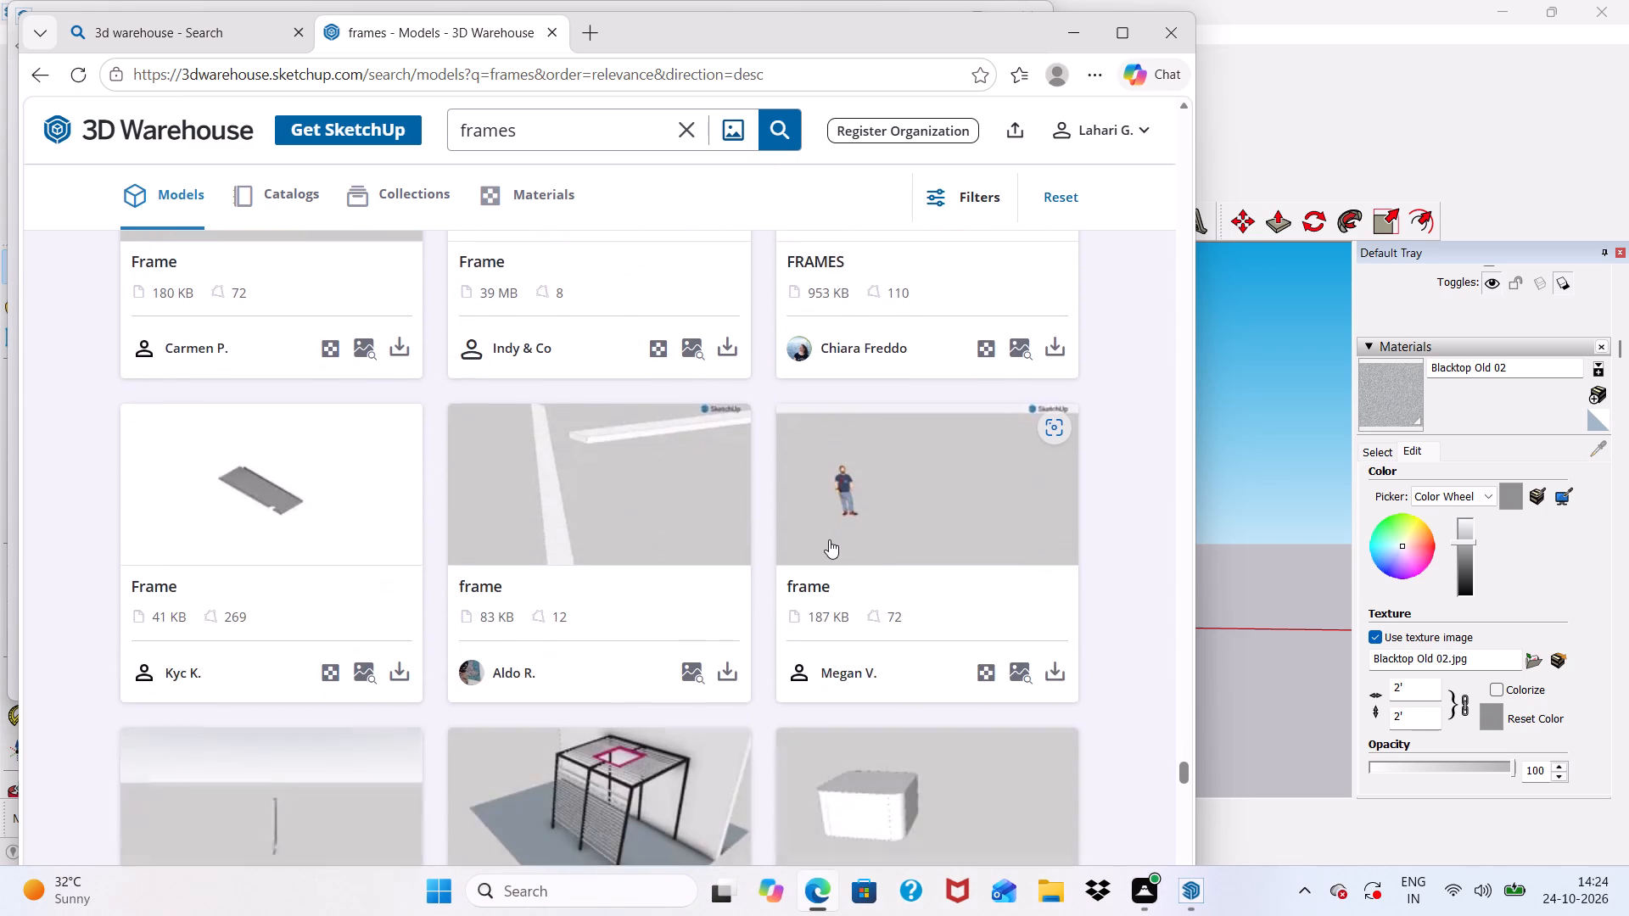
pyautogui.scroll(1, 829, 539)
pyautogui.scroll(-8, 829, 539)
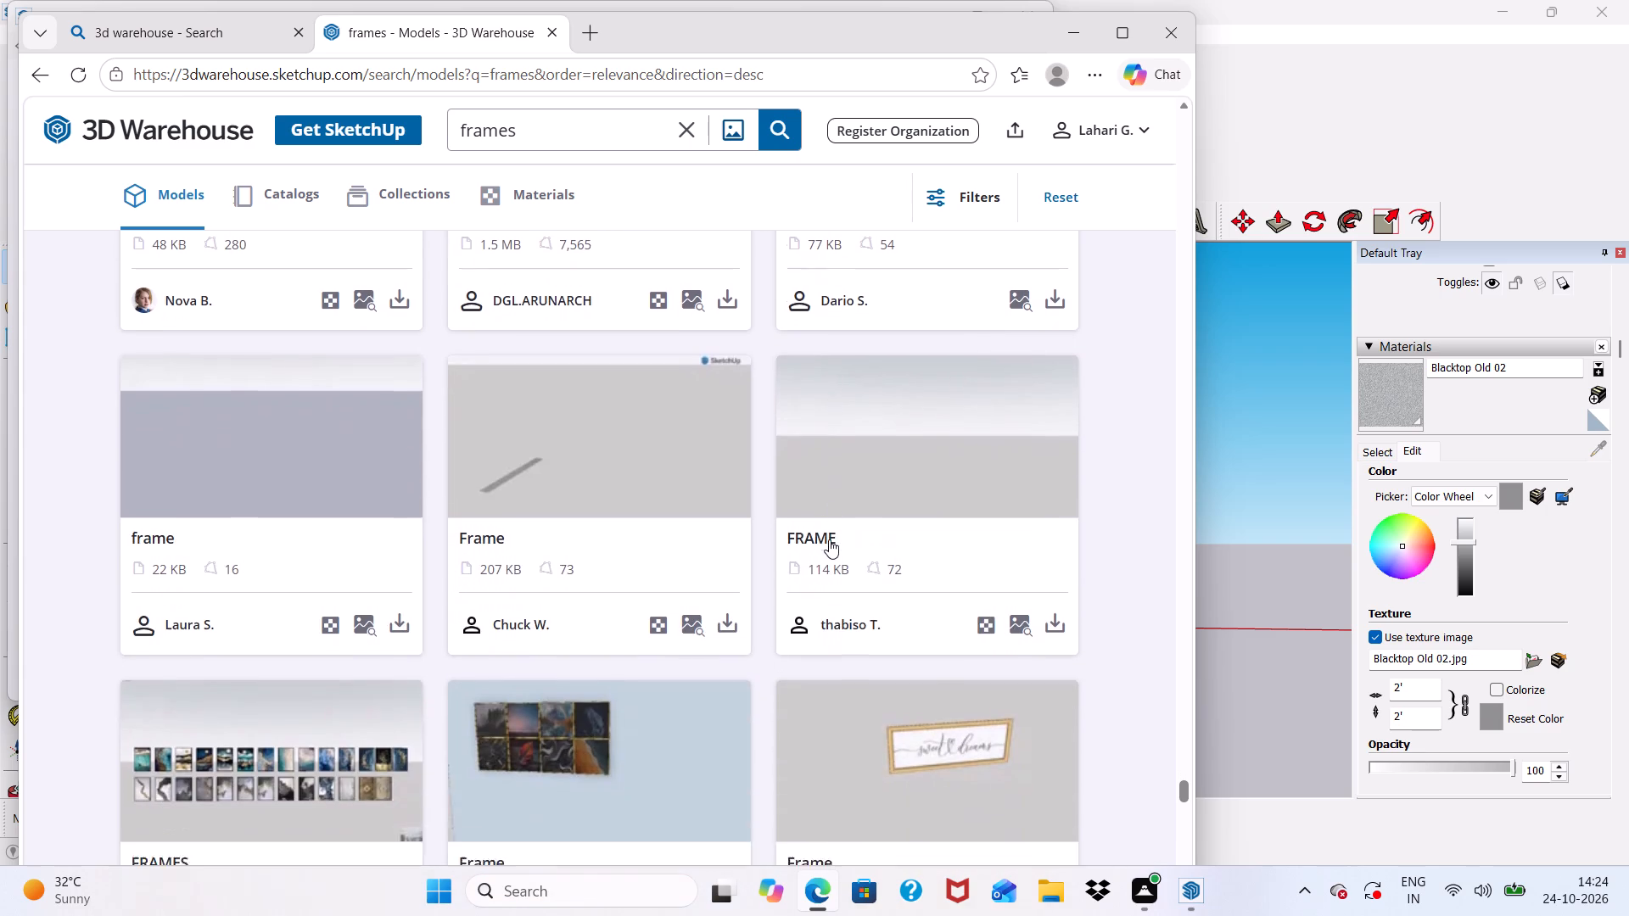
pyautogui.scroll(-3, 829, 539)
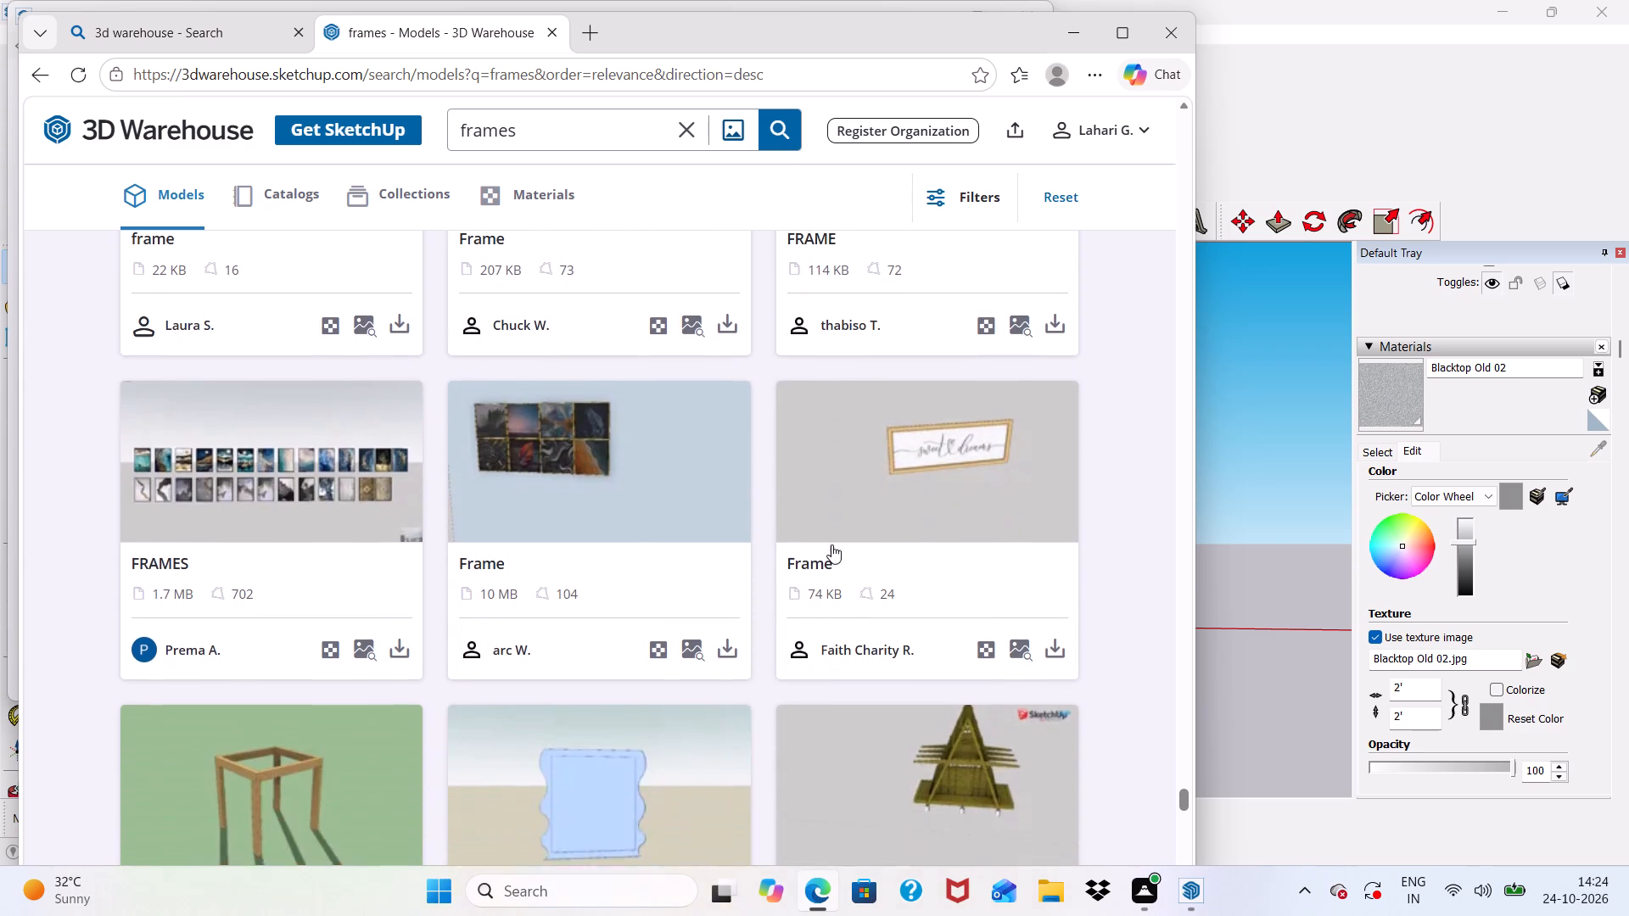
pyautogui.scroll(1, 831, 545)
pyautogui.scroll(-7, 831, 545)
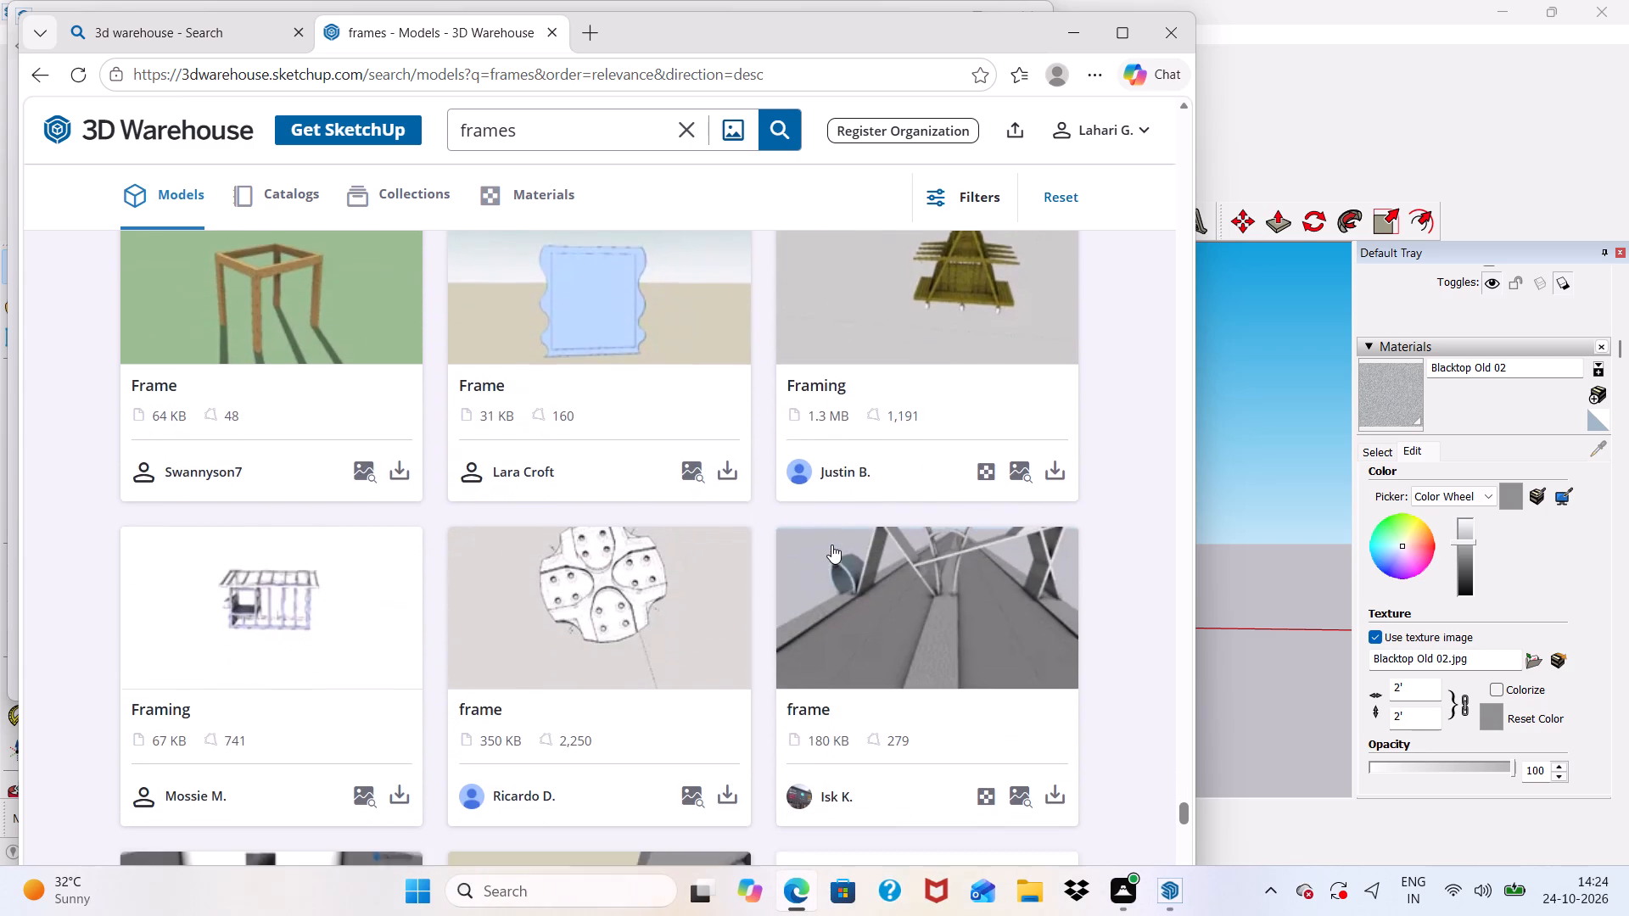
pyautogui.scroll(-5, 831, 545)
pyautogui.scroll(1, 831, 545)
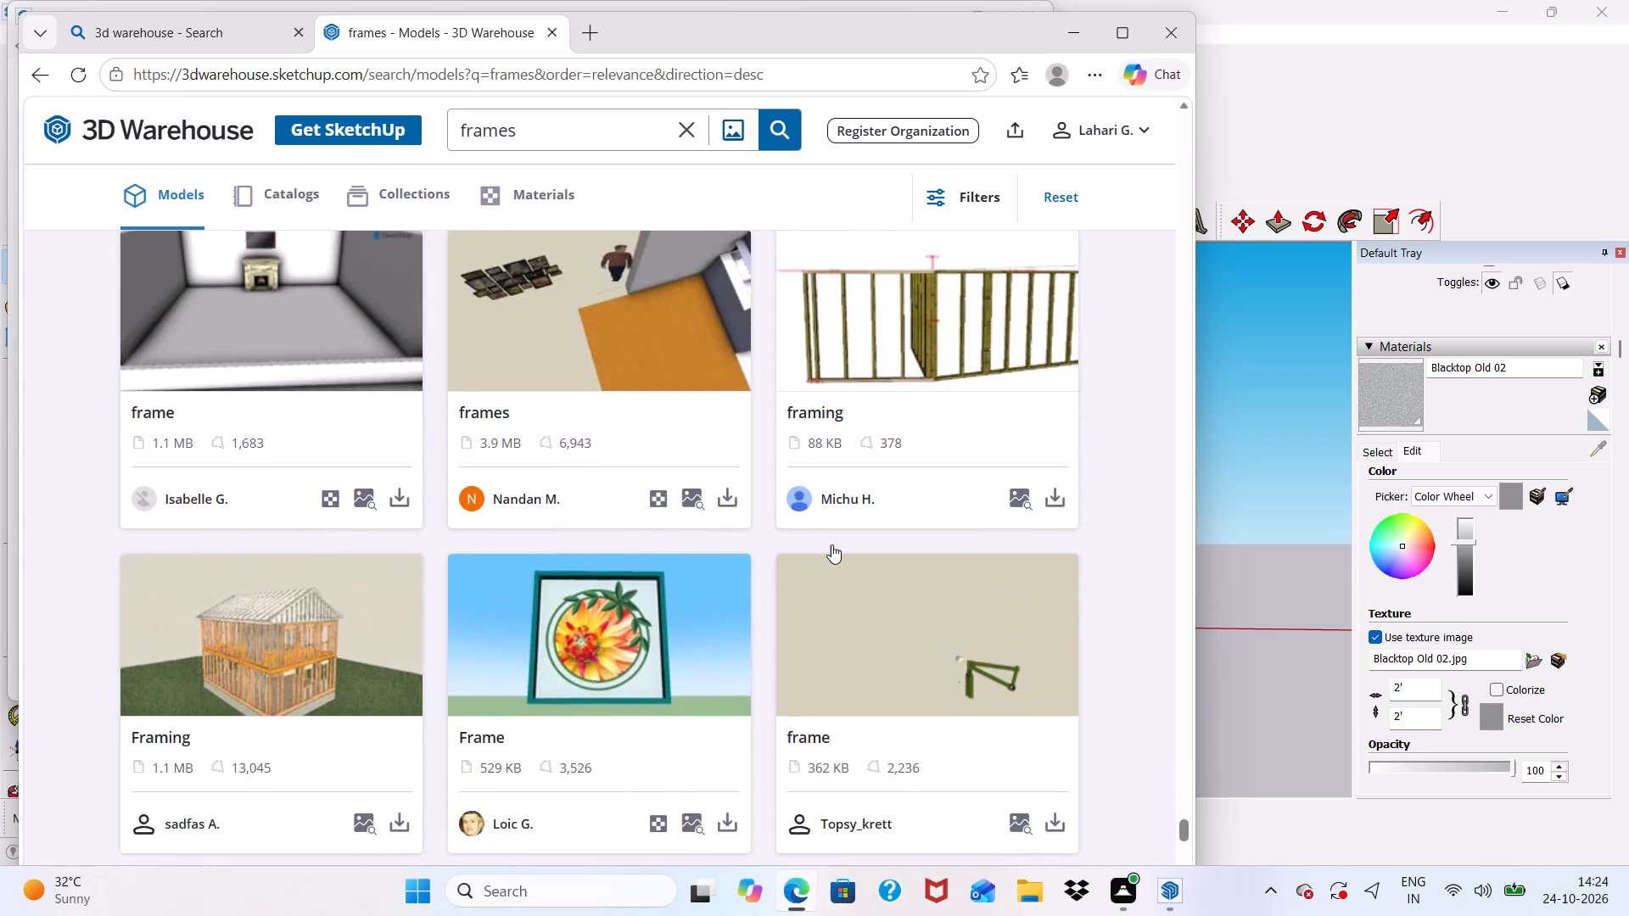
pyautogui.scroll(-6, 831, 545)
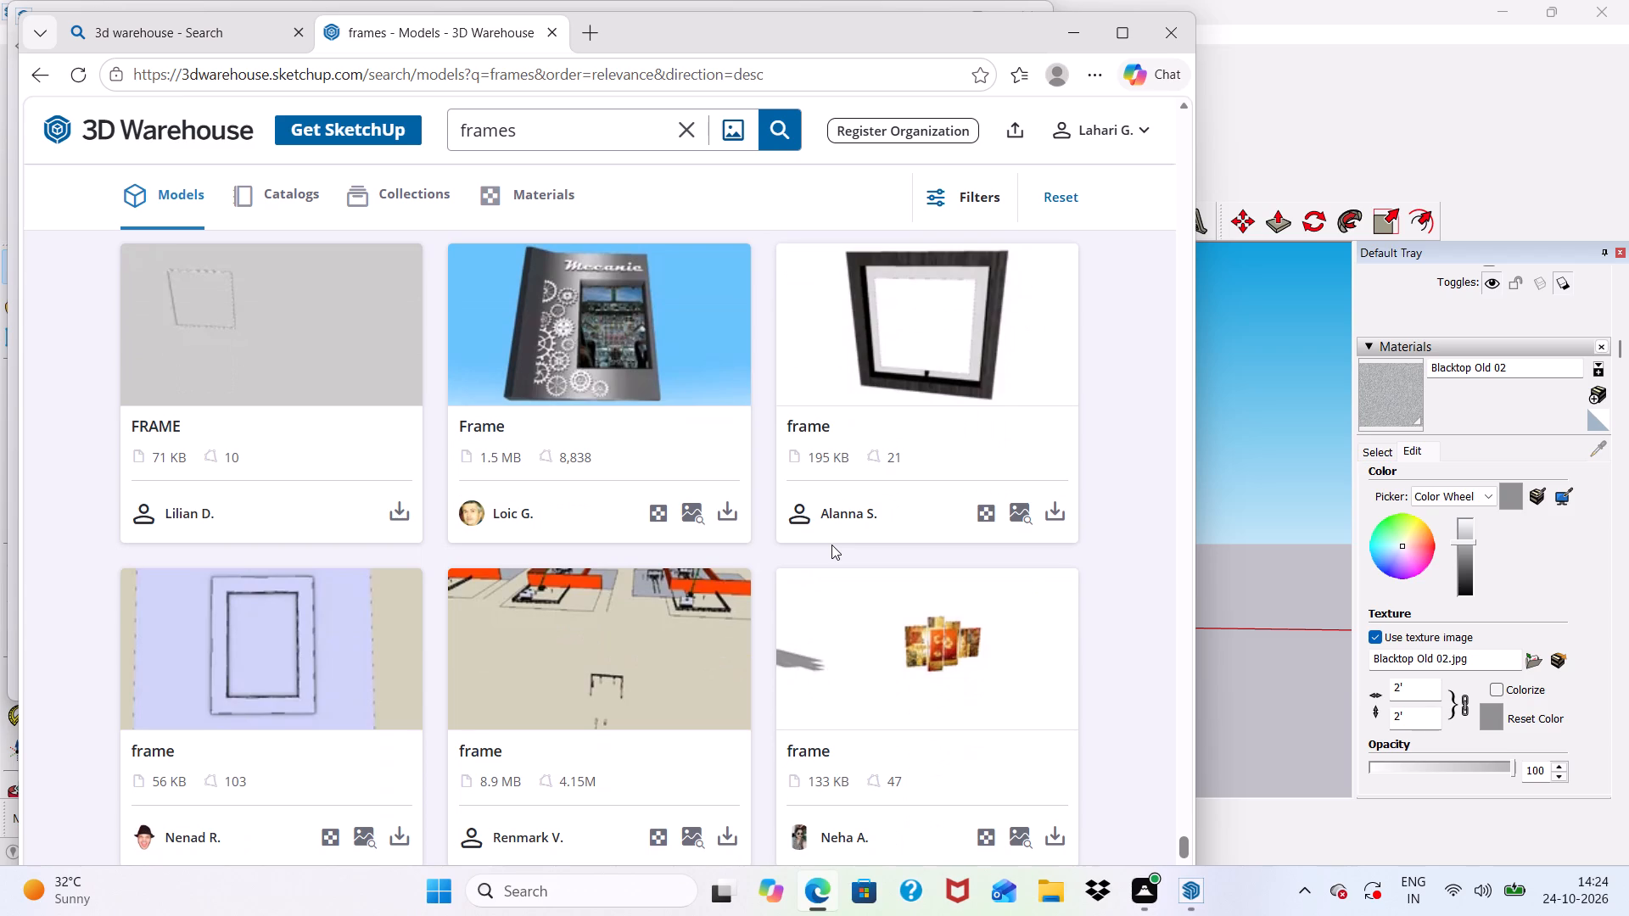
pyautogui.scroll(-7, 831, 545)
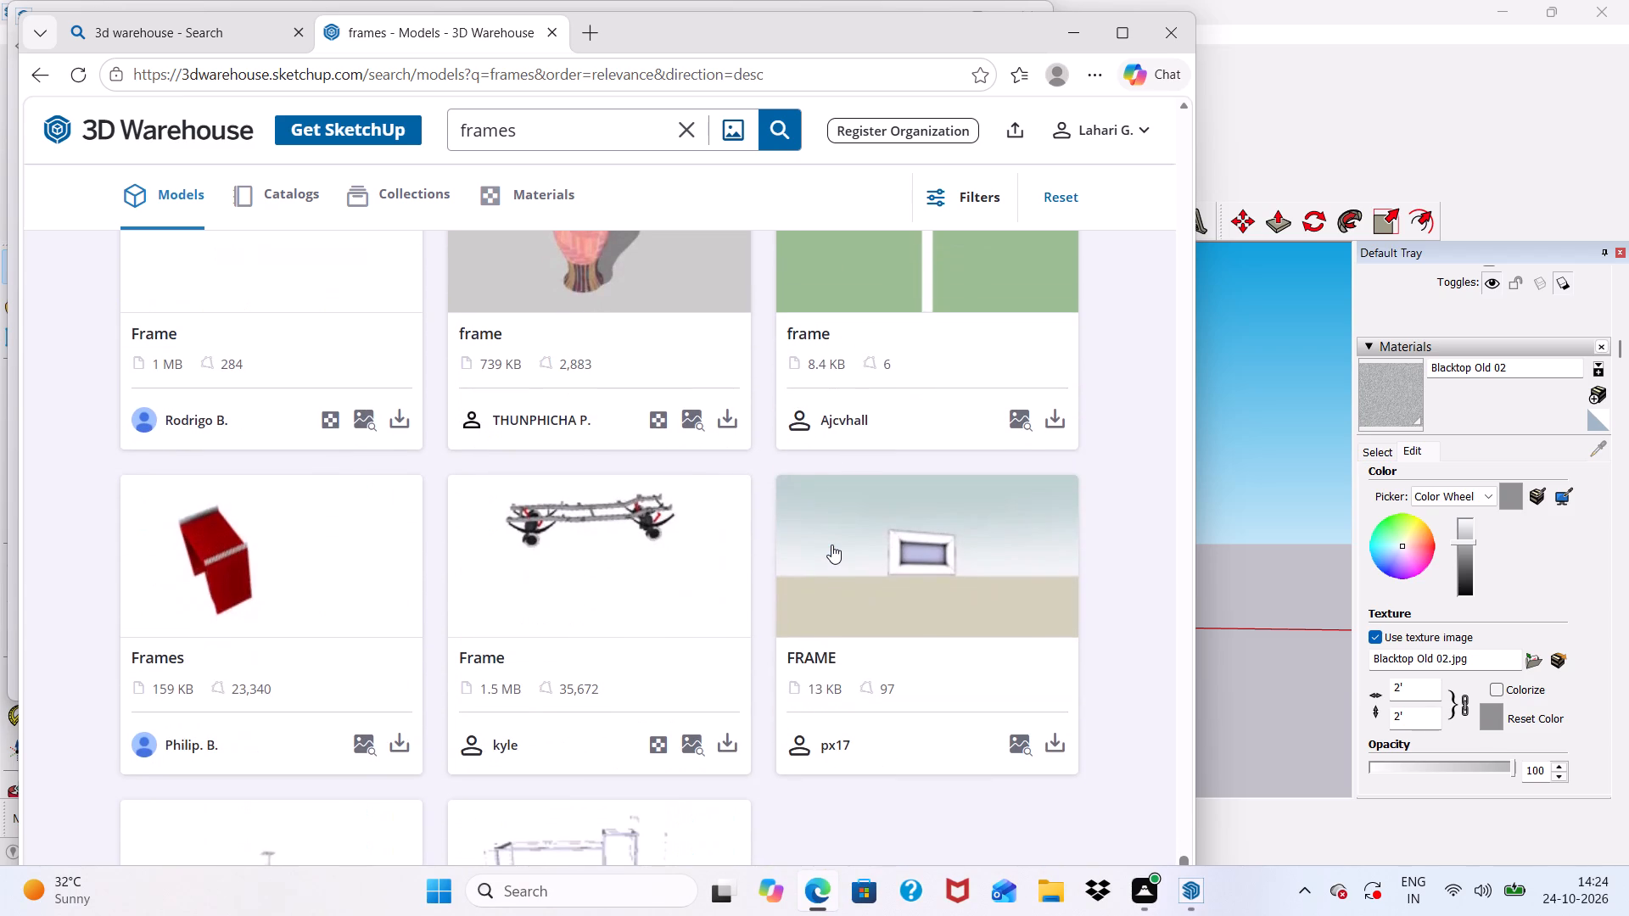
pyautogui.scroll(1, 831, 545)
pyautogui.scroll(-6, 831, 545)
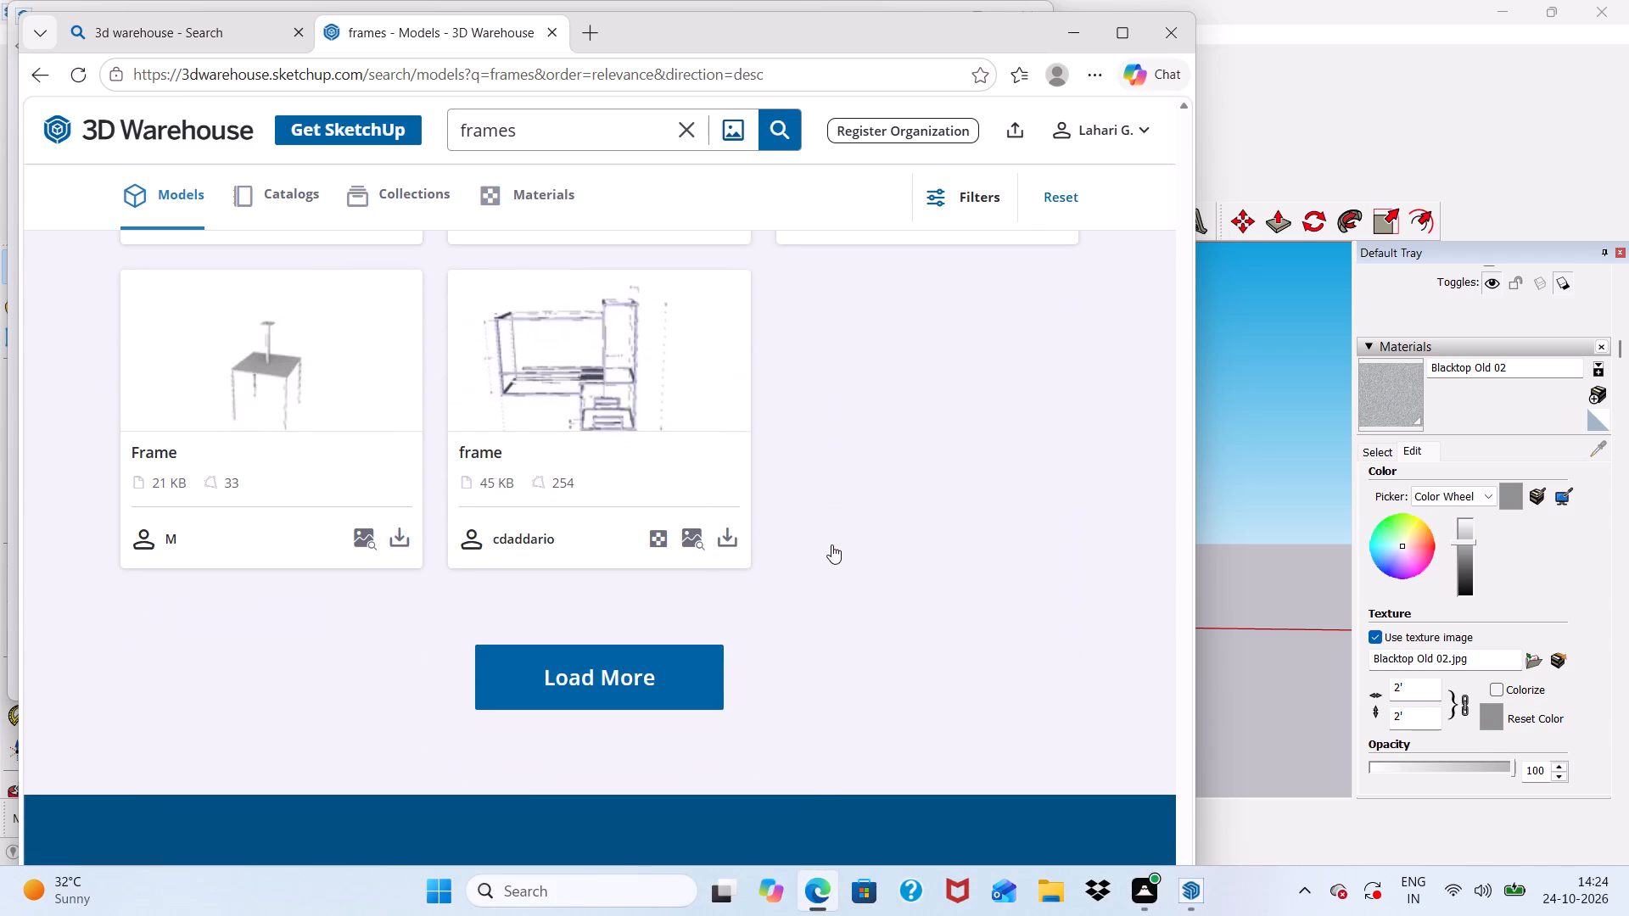
# Load another batch of "frames" results and look through it for suitable framed pictures.
pyautogui.click(697, 674)
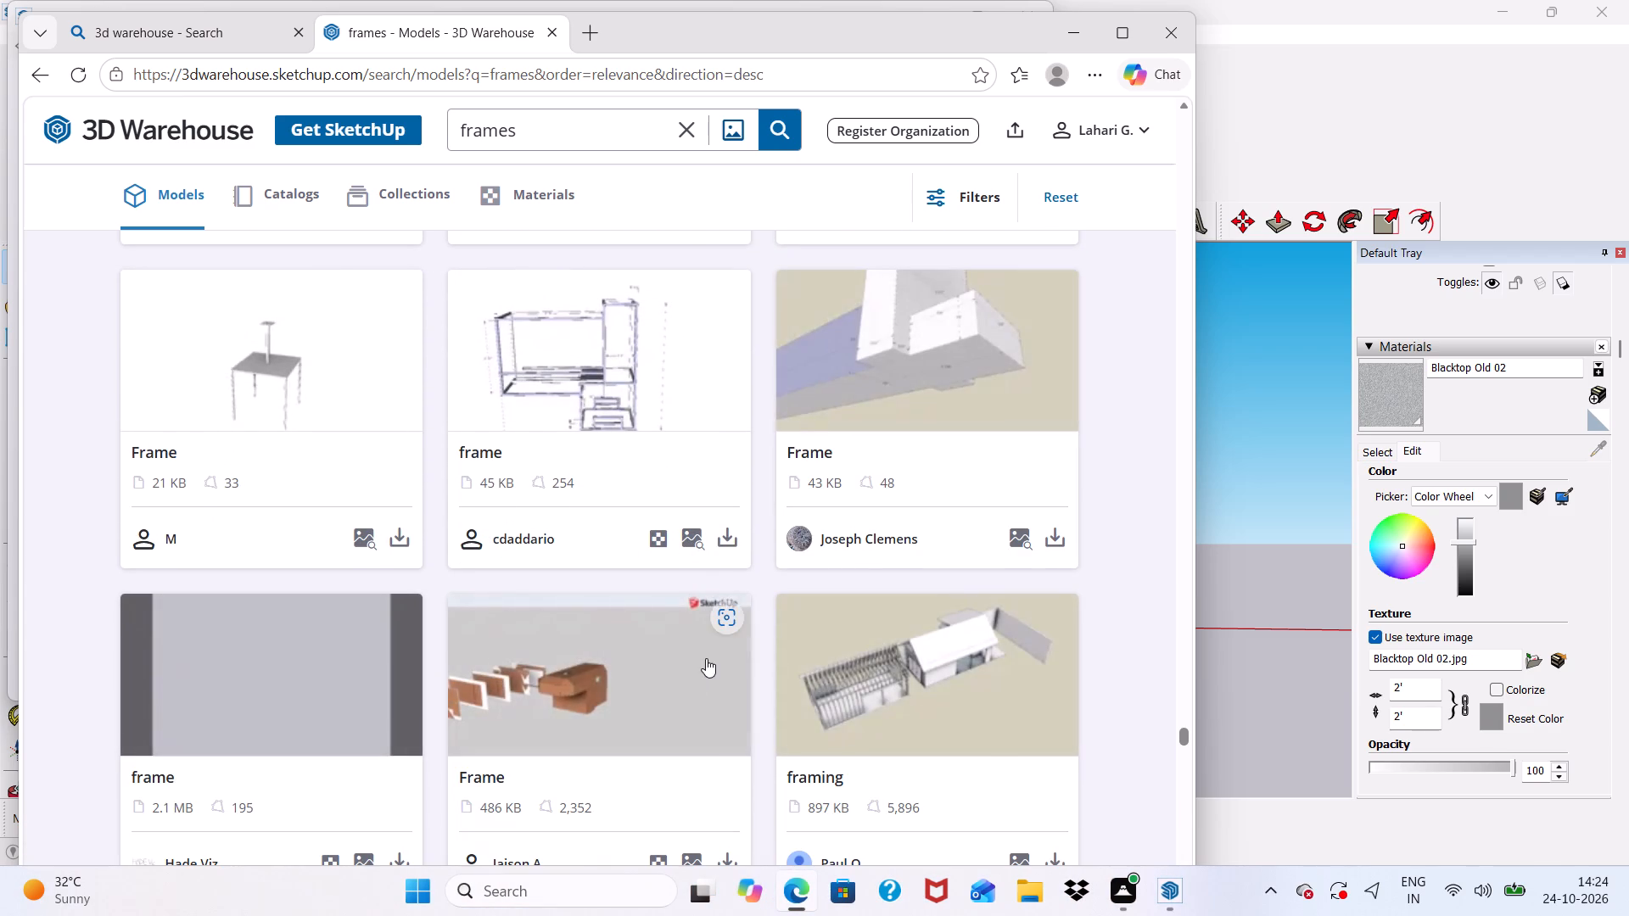
pyautogui.scroll(-5, 706, 658)
pyautogui.scroll(1, 717, 654)
pyautogui.scroll(-17, 717, 654)
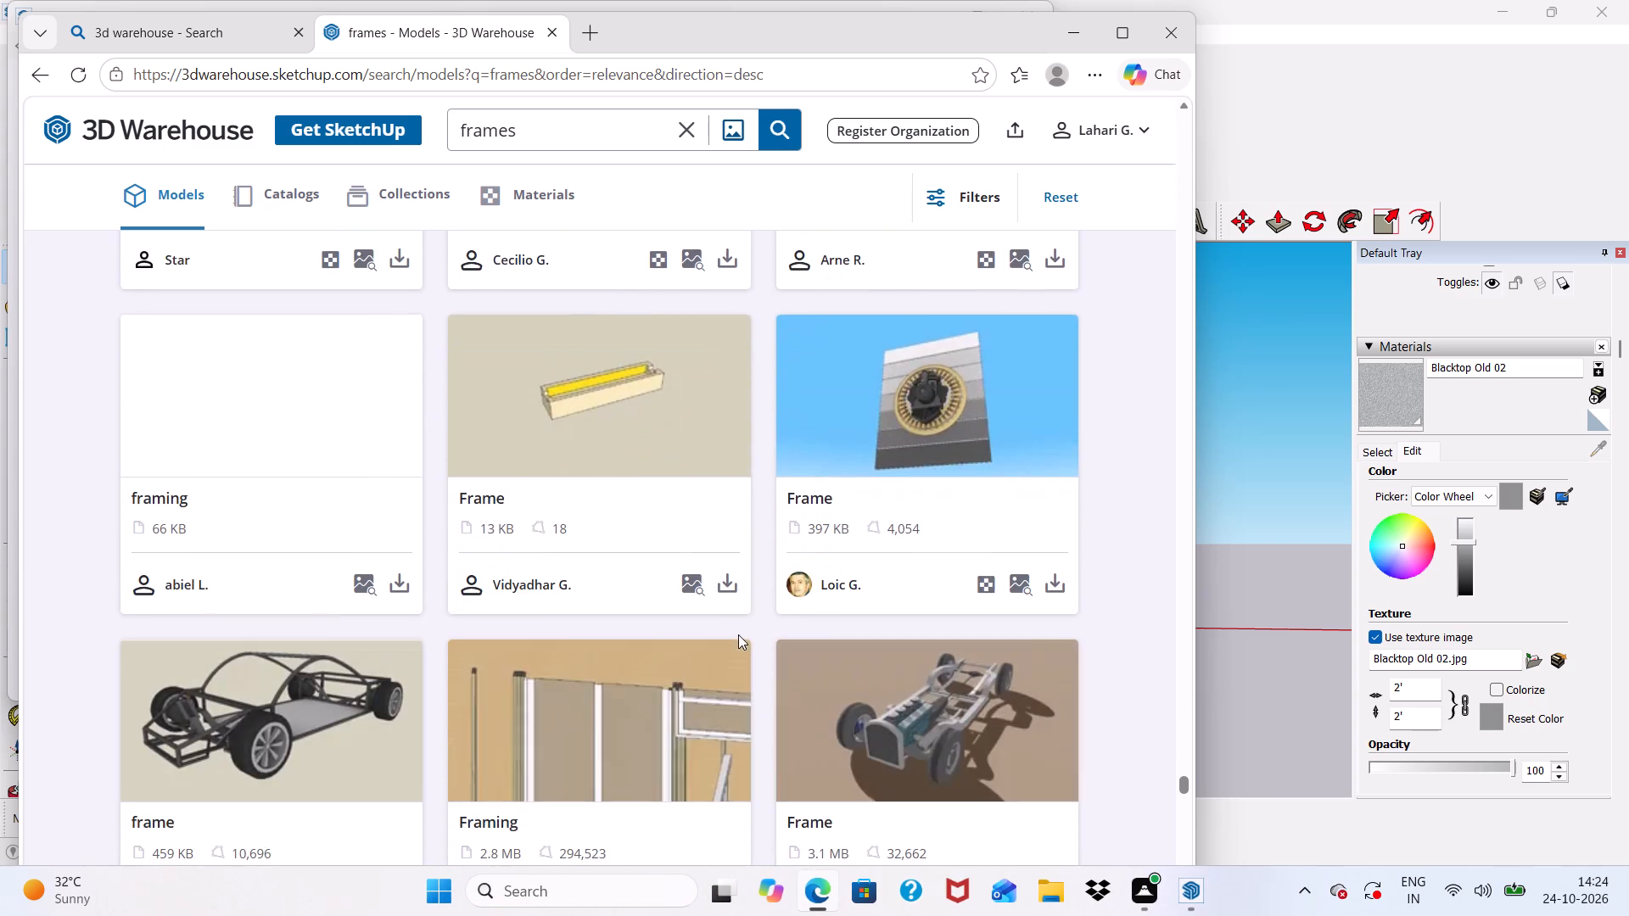
pyautogui.scroll(-8, 738, 634)
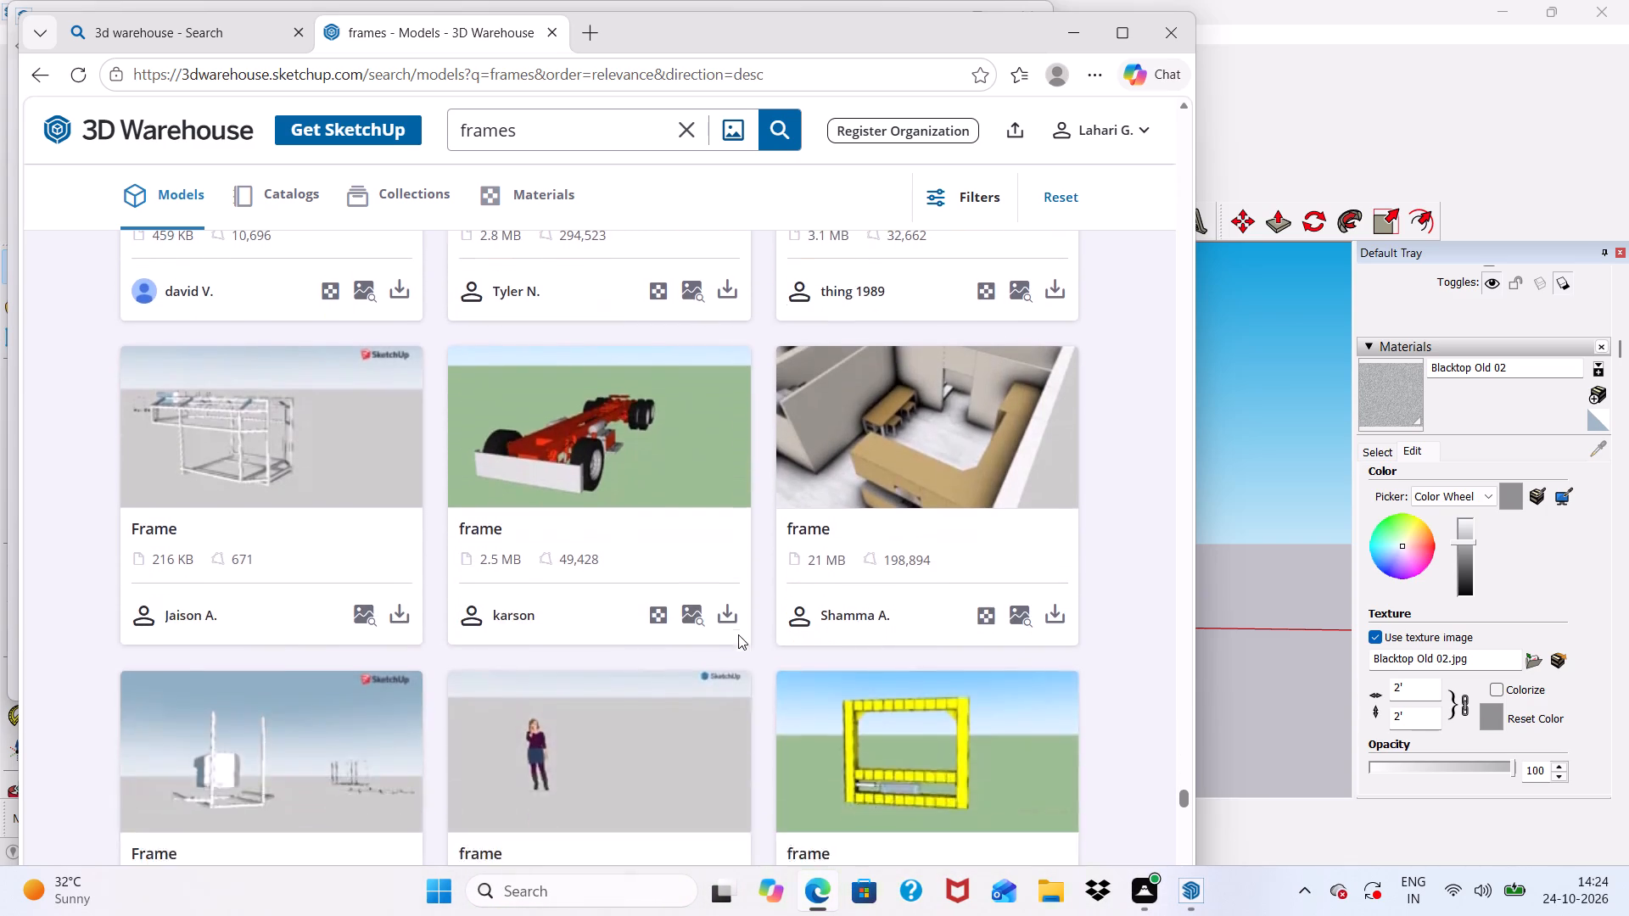
pyautogui.scroll(-9, 730, 461)
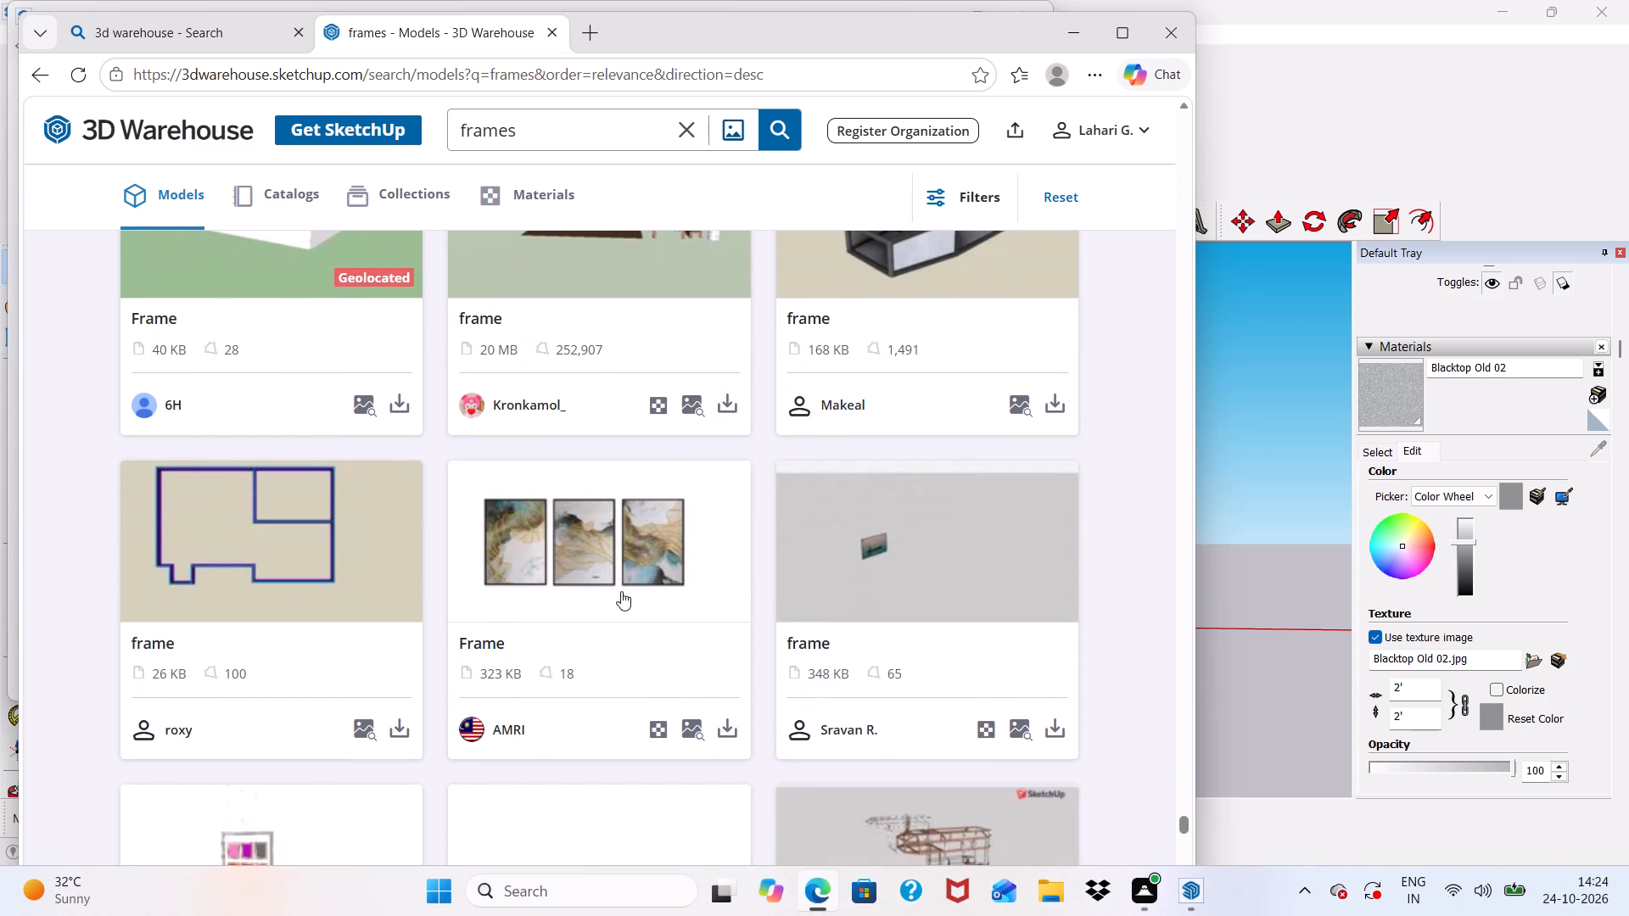
# Download the 323 KB "Frame" model with the three abstract marble panels as a SketchUp file.
pyautogui.scroll(-2, 639, 486)
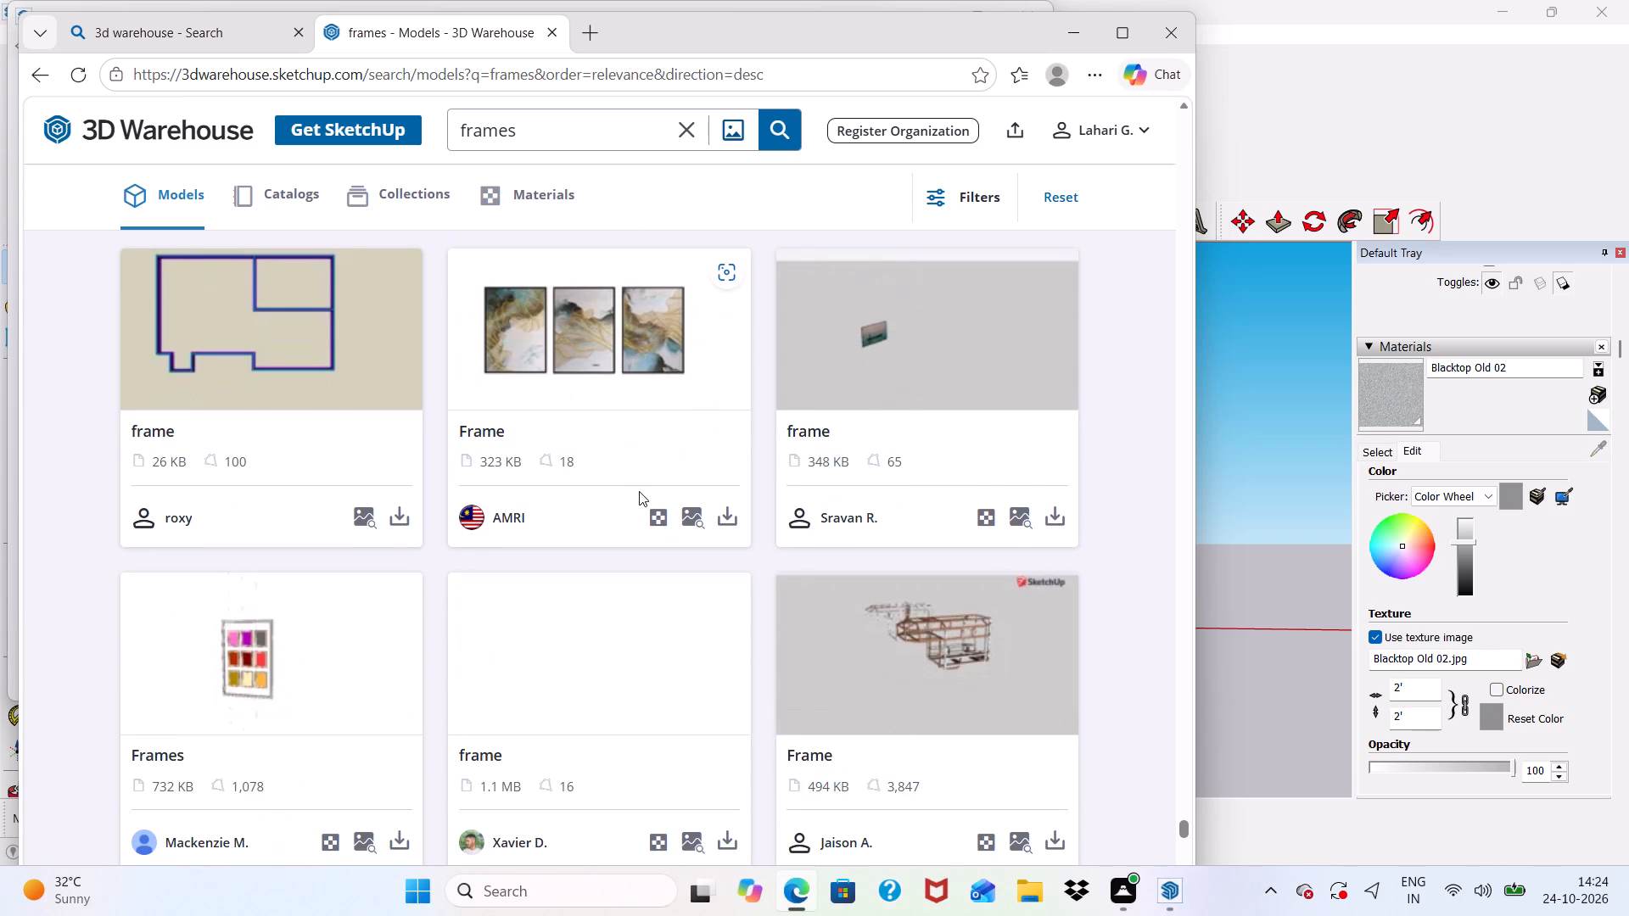
pyautogui.scroll(-2, 639, 491)
pyautogui.scroll(2, 641, 476)
pyautogui.click(728, 511)
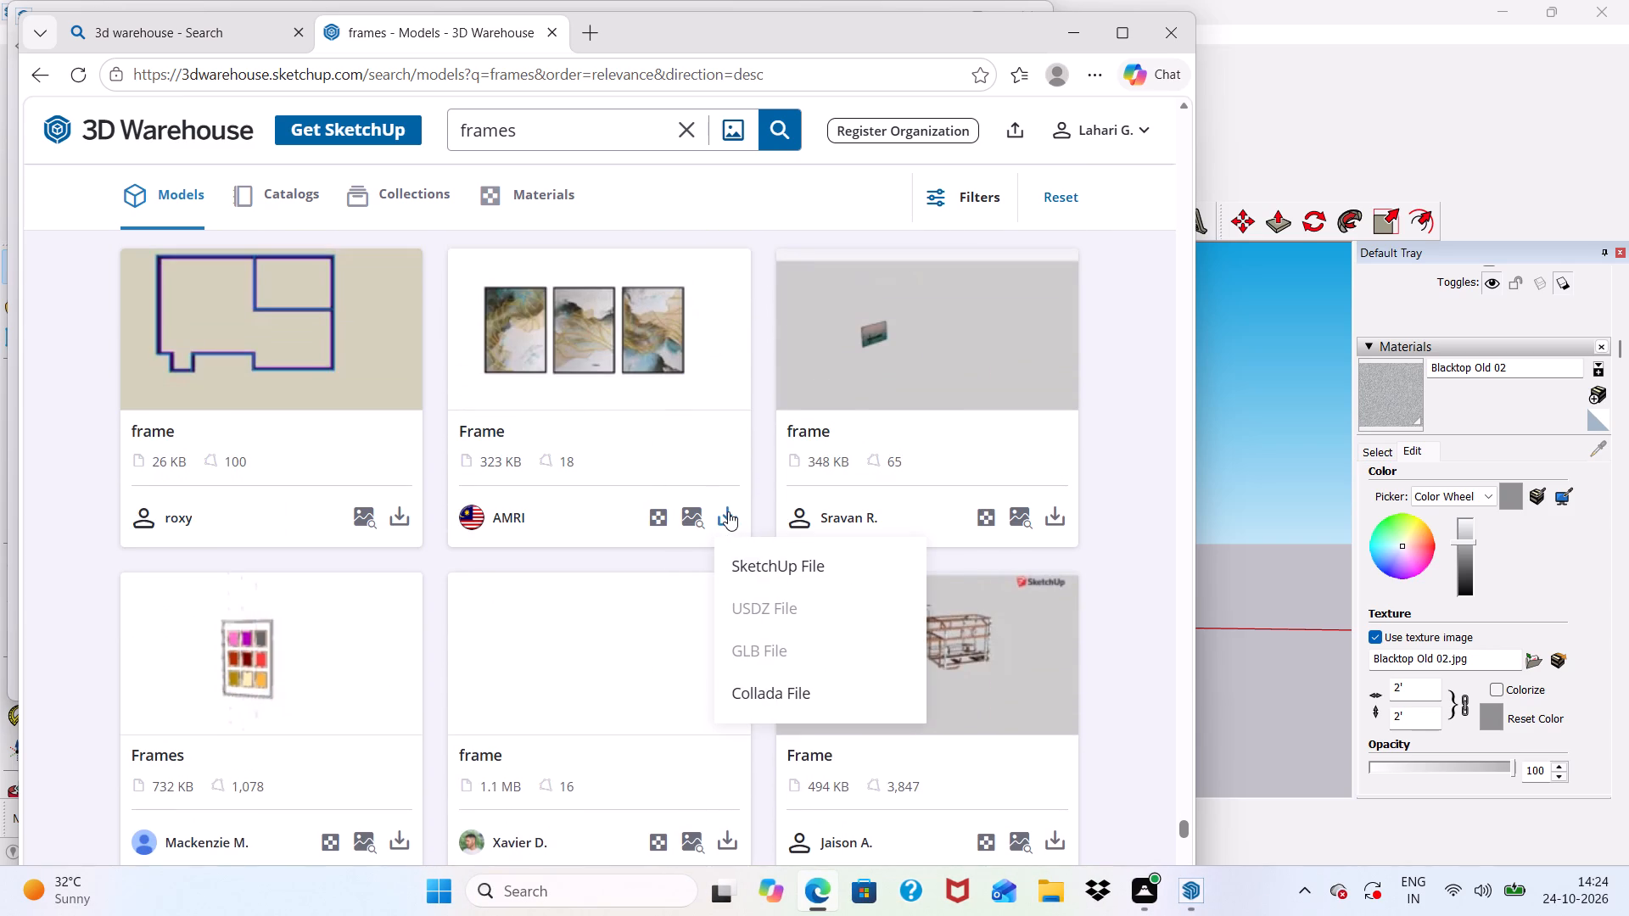
pyautogui.click(761, 565)
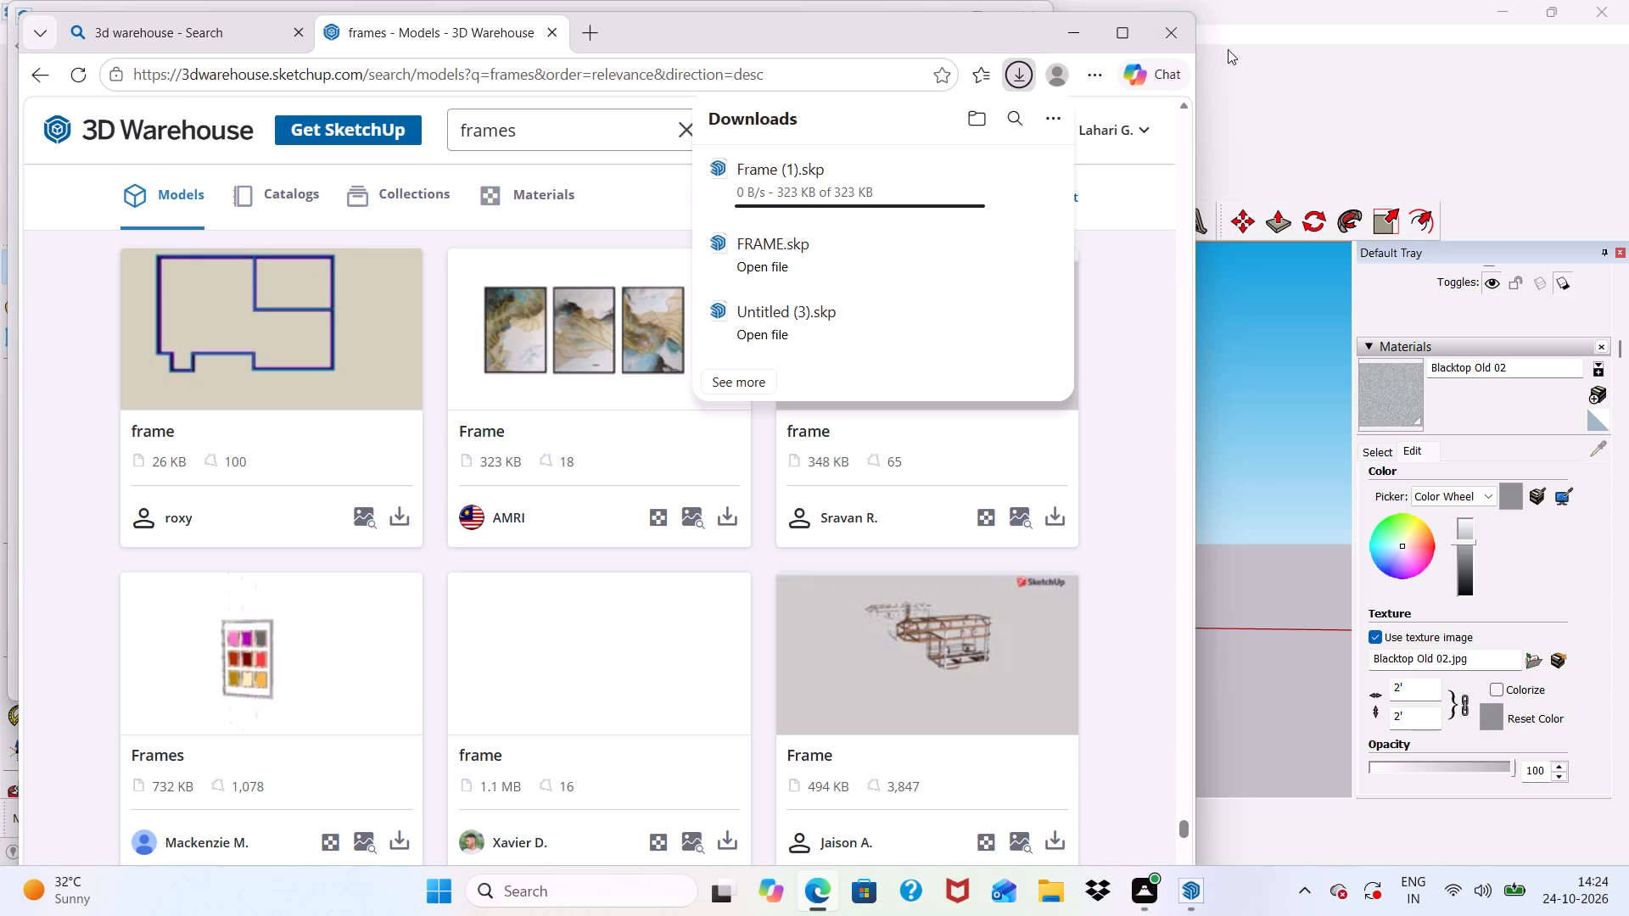
# Close the browser and the 3D Warehouse window to return to the SketchUp building model.
pyautogui.click(1160, 39)
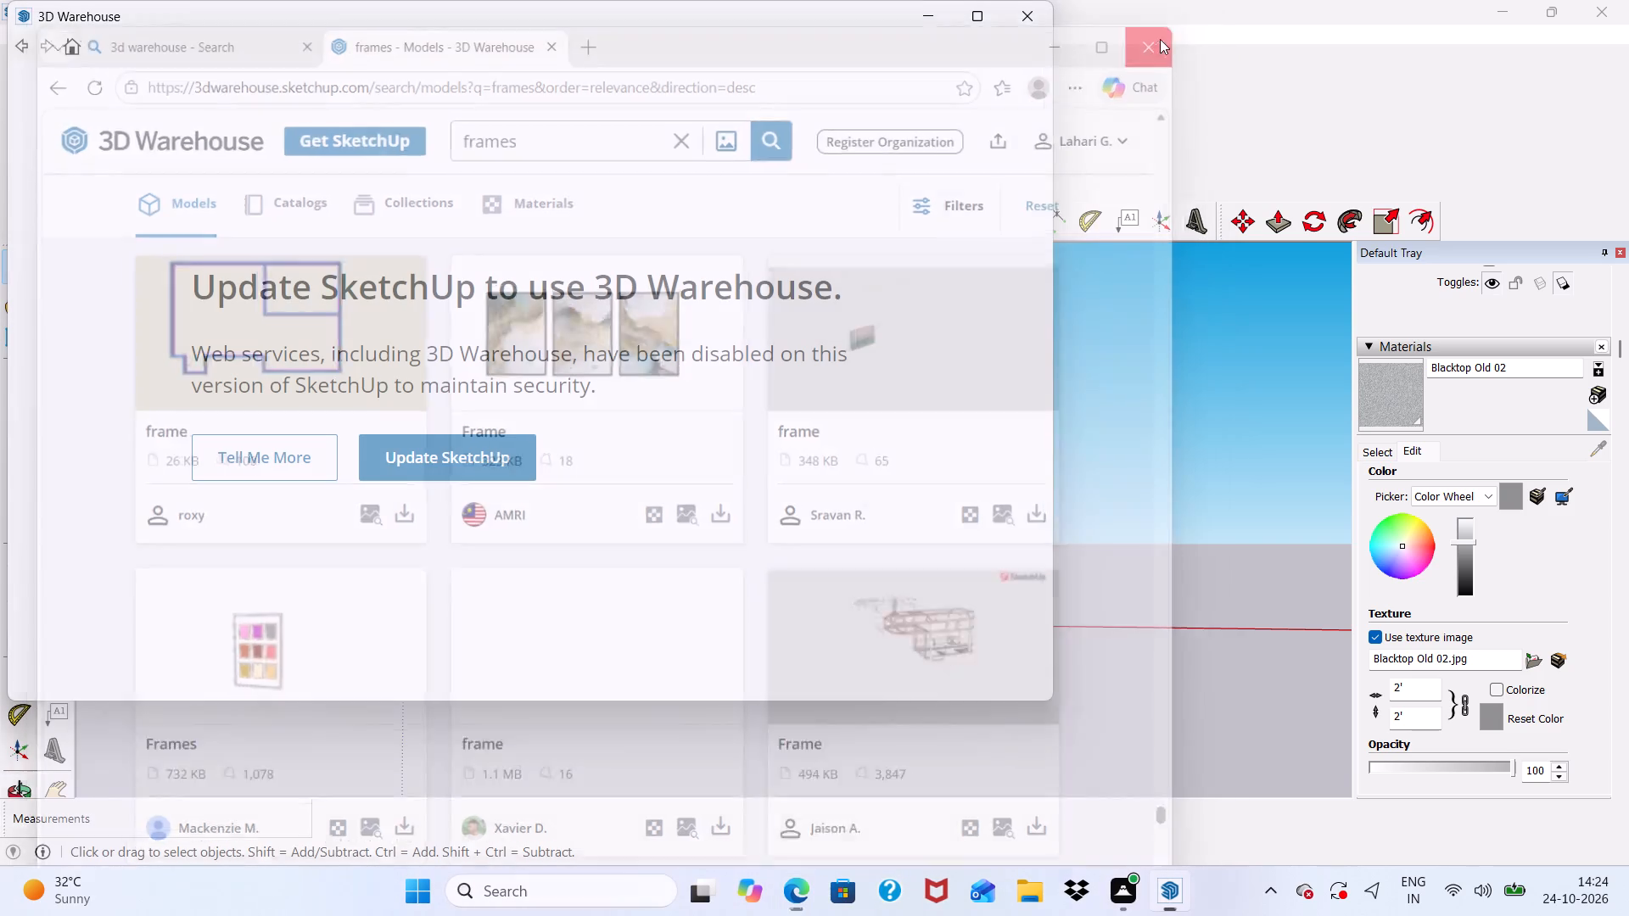
pyautogui.doubleClick(1039, 32)
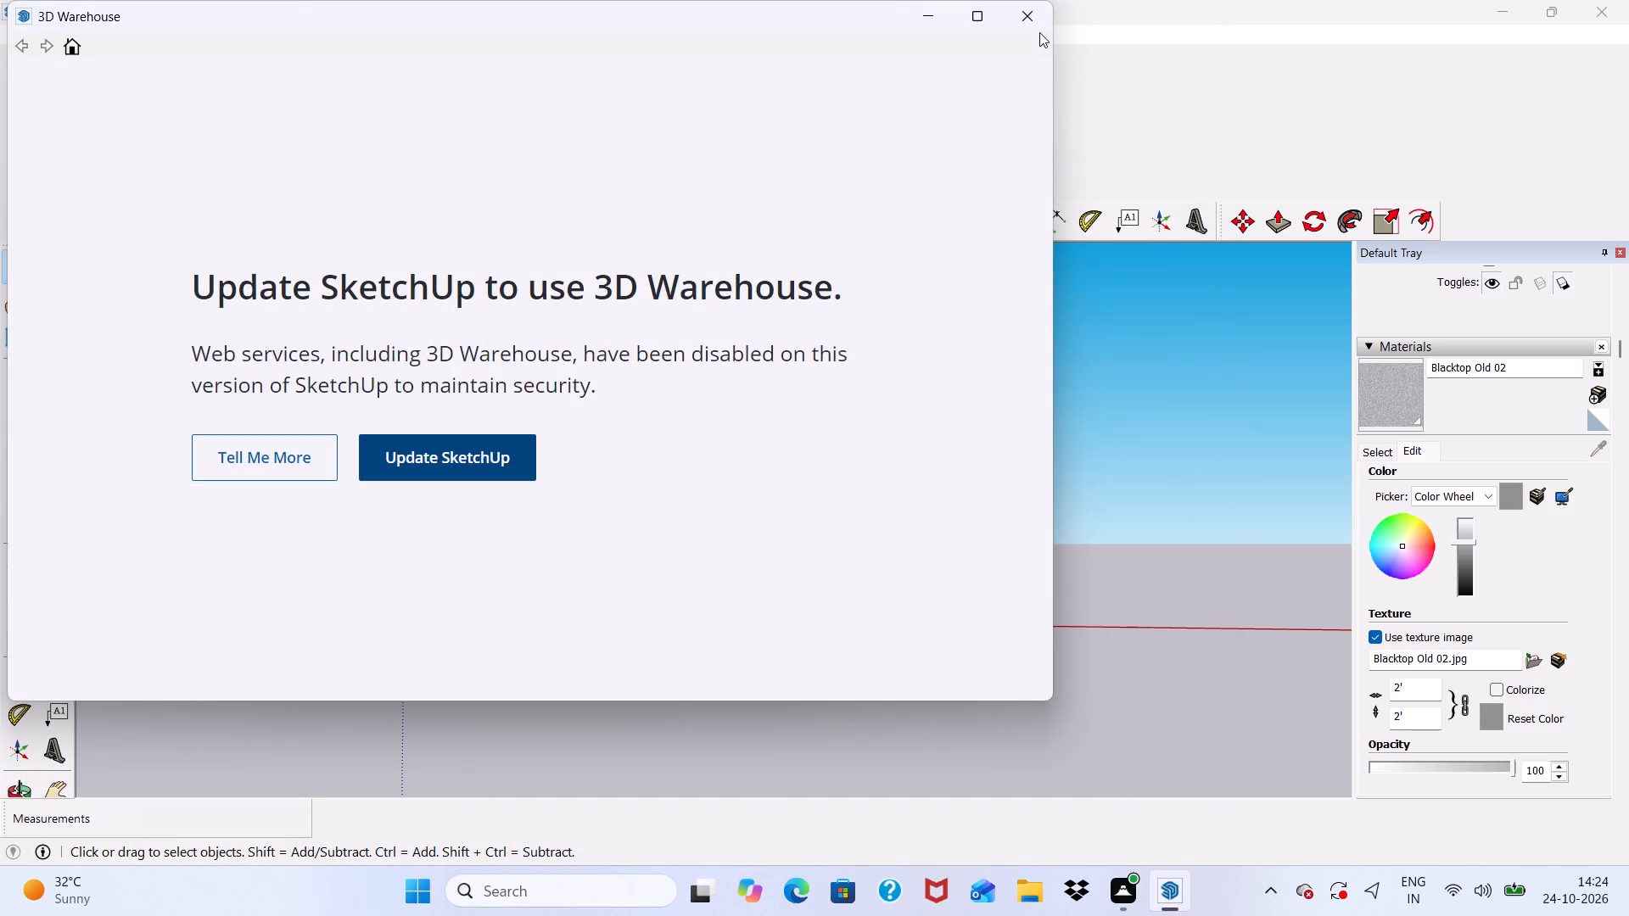
pyautogui.doubleClick(1032, 20)
# Import the downloaded "Untitled (3)" picture model and place it on the ground in front of the building's steps.
pyautogui.scroll(-4, 1032, 79)
pyautogui.scroll(2, 787, 547)
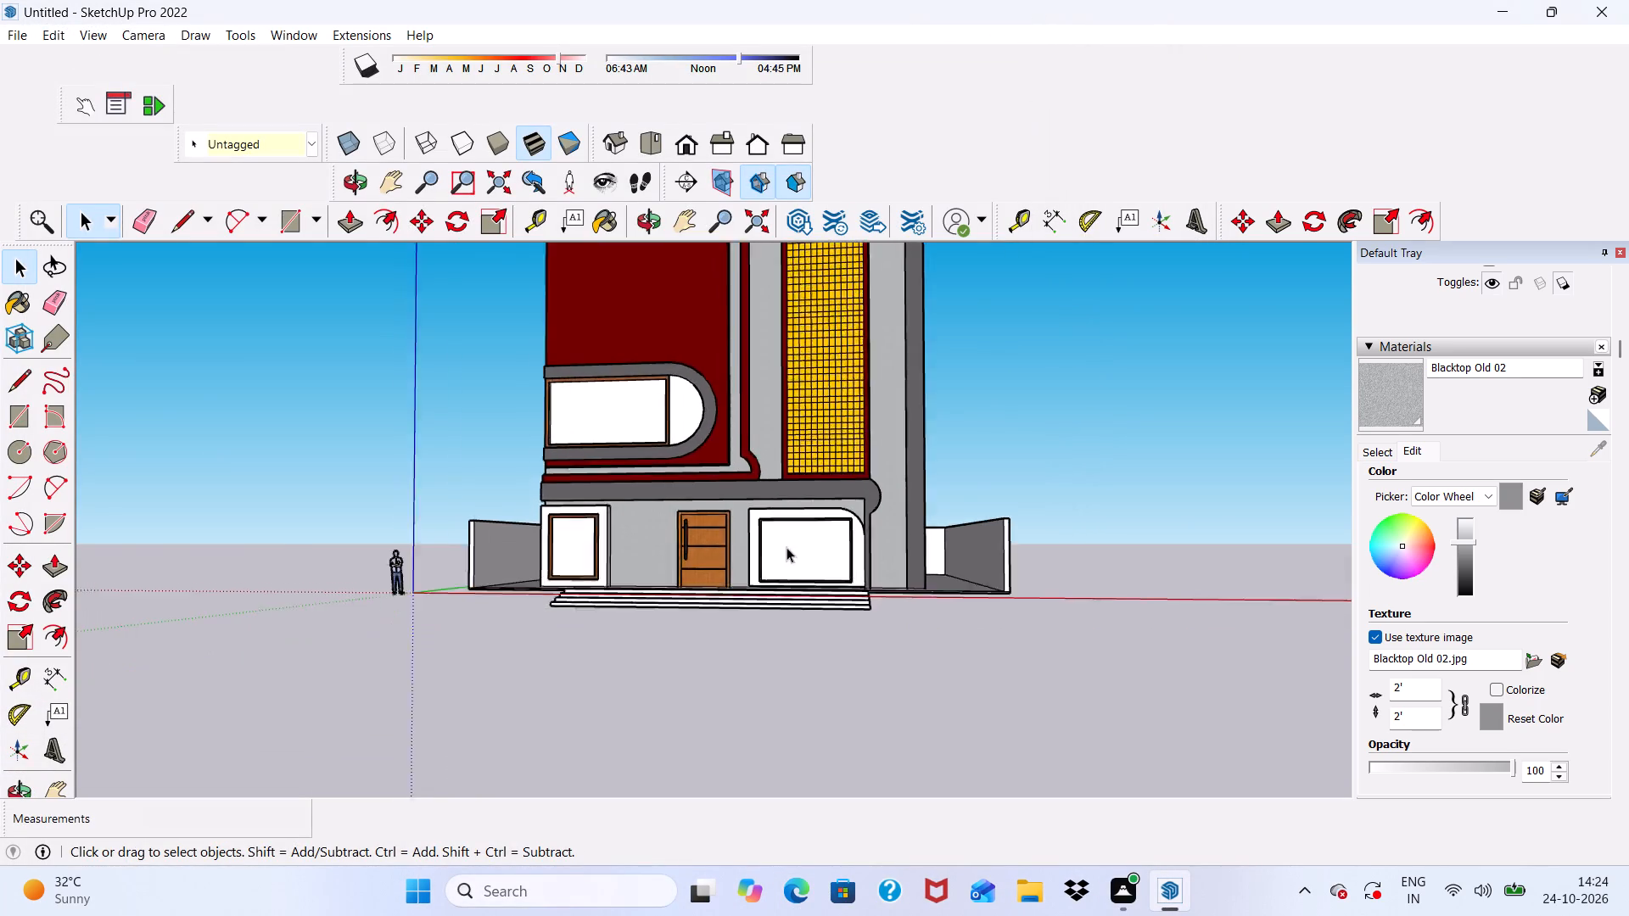
pyautogui.scroll(6, 787, 547)
pyautogui.moveTo(548, 523); pyautogui.dragTo(678, 521, button='middle')
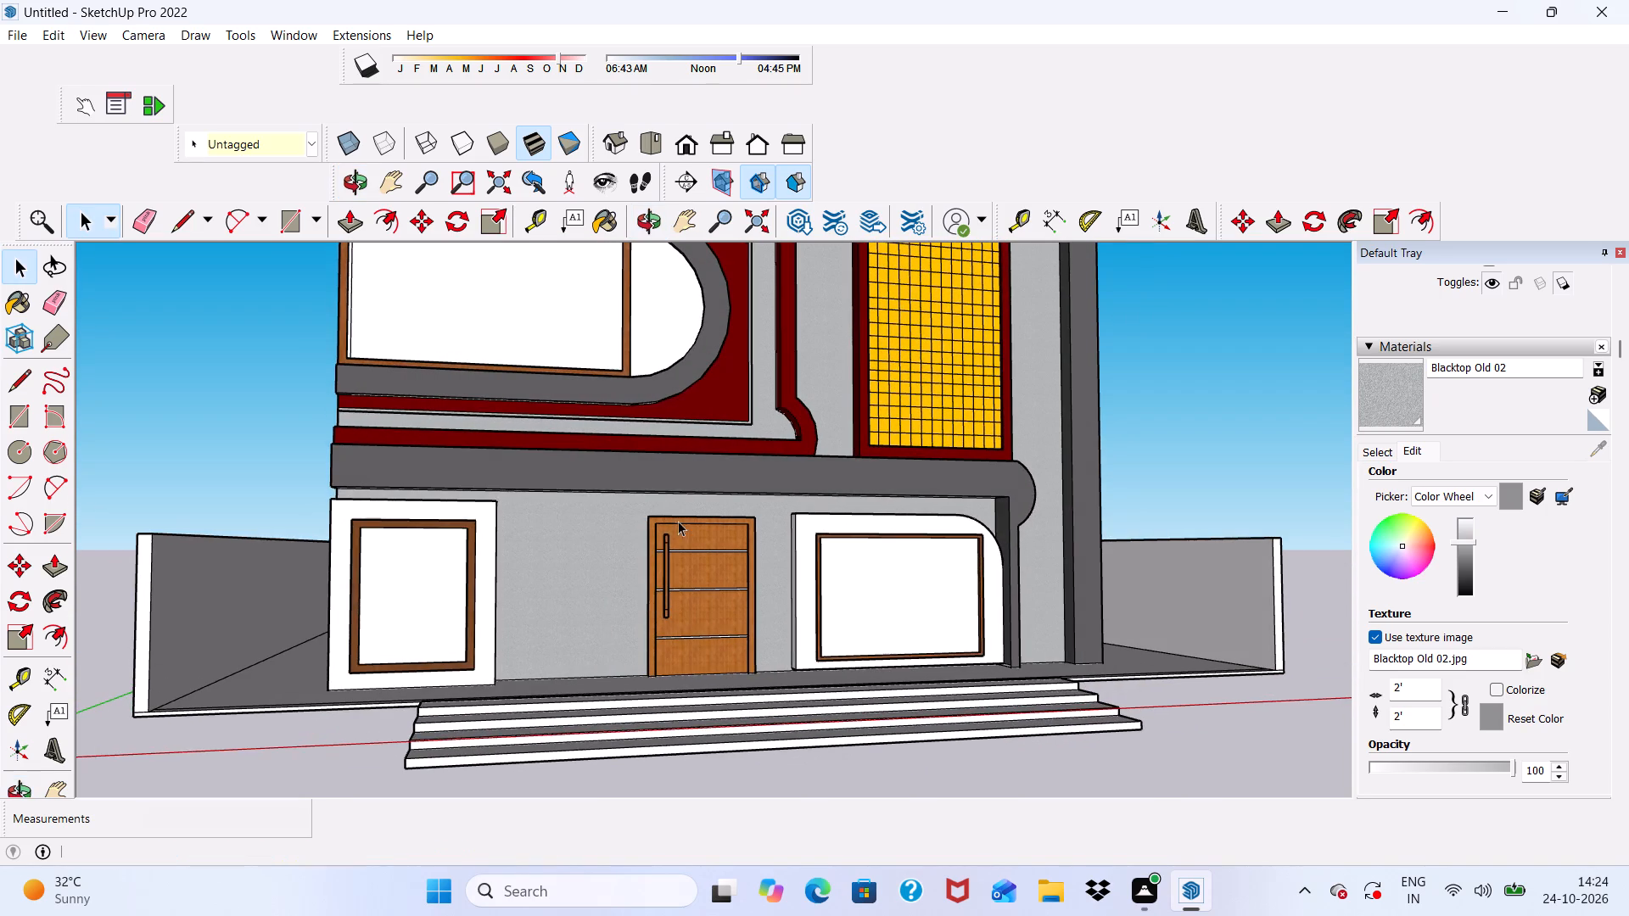
pyautogui.click(9, 31)
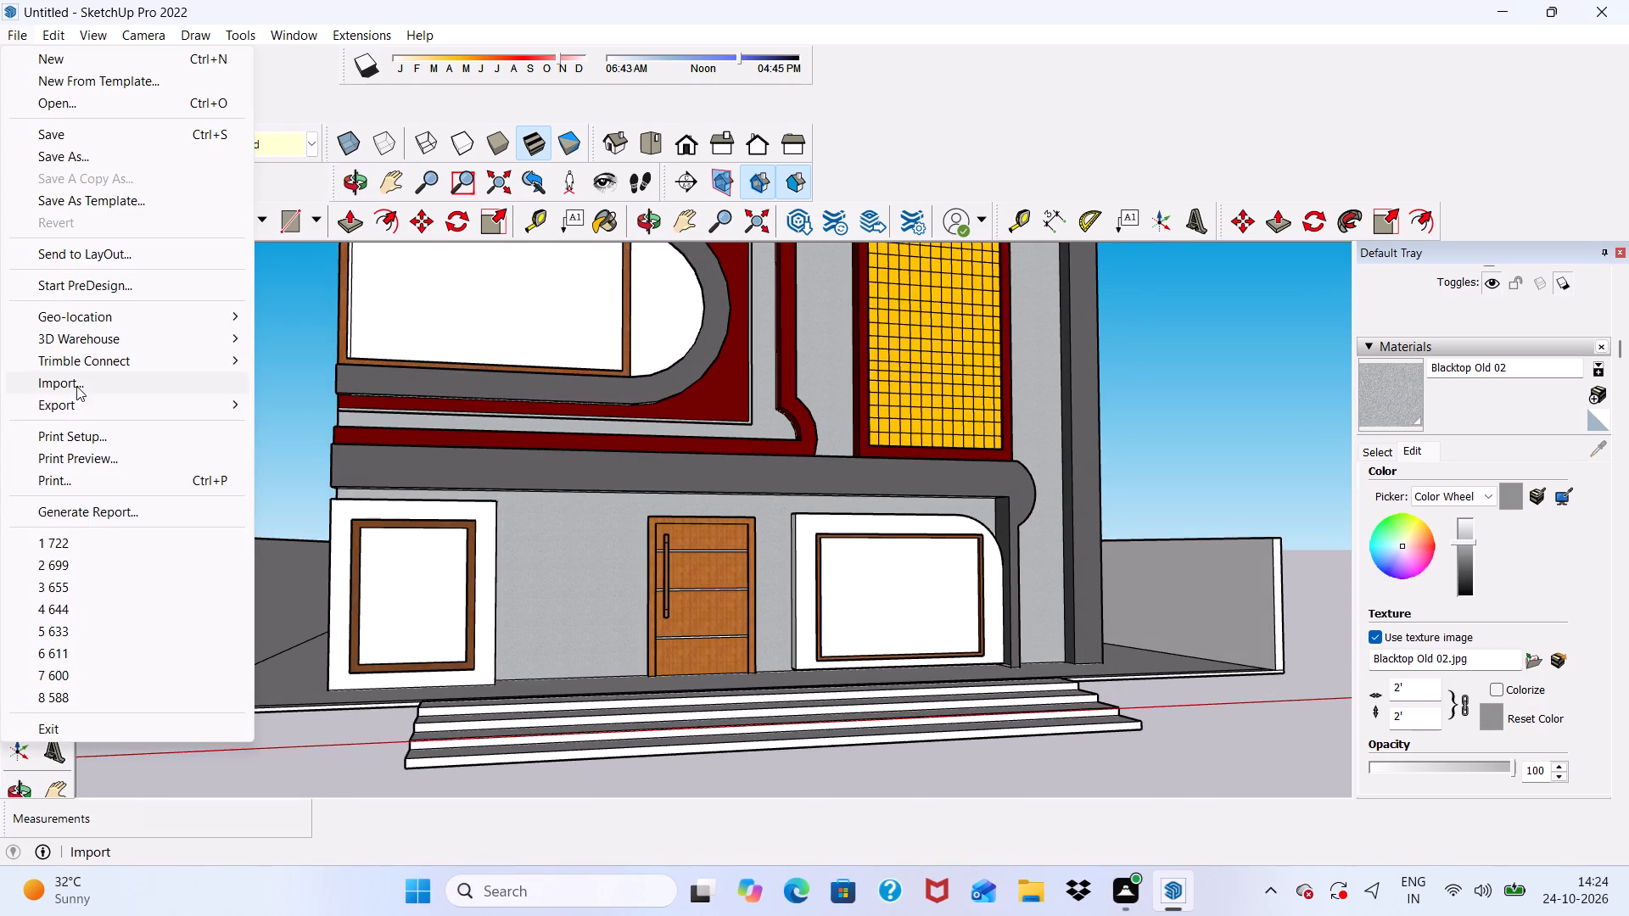
pyautogui.click(76, 386)
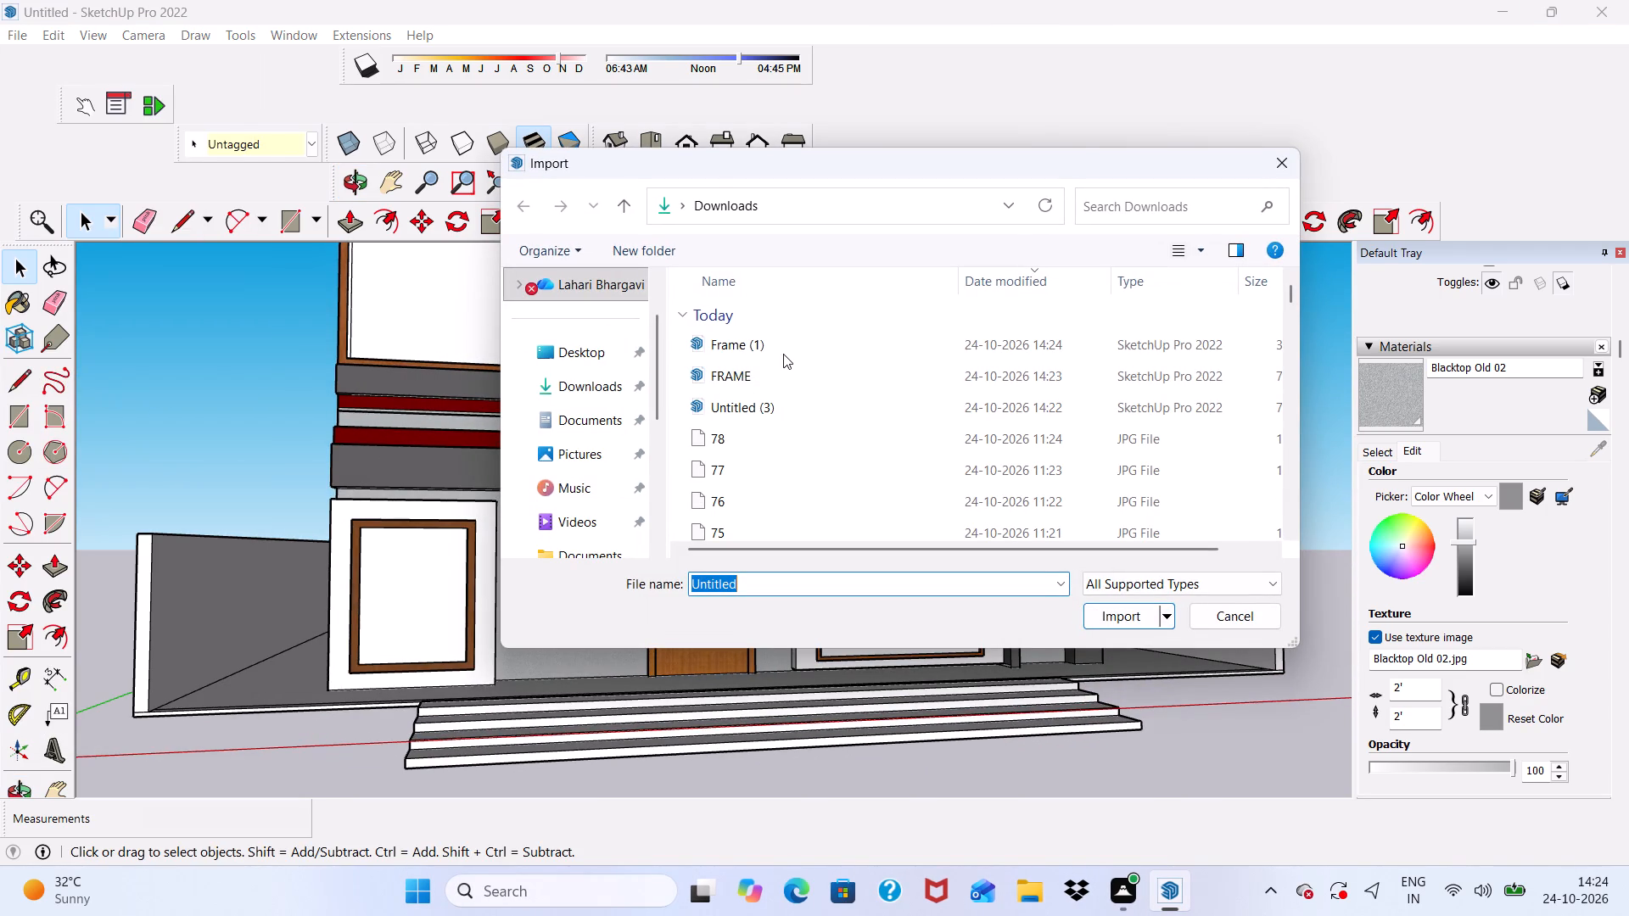
pyautogui.click(786, 401)
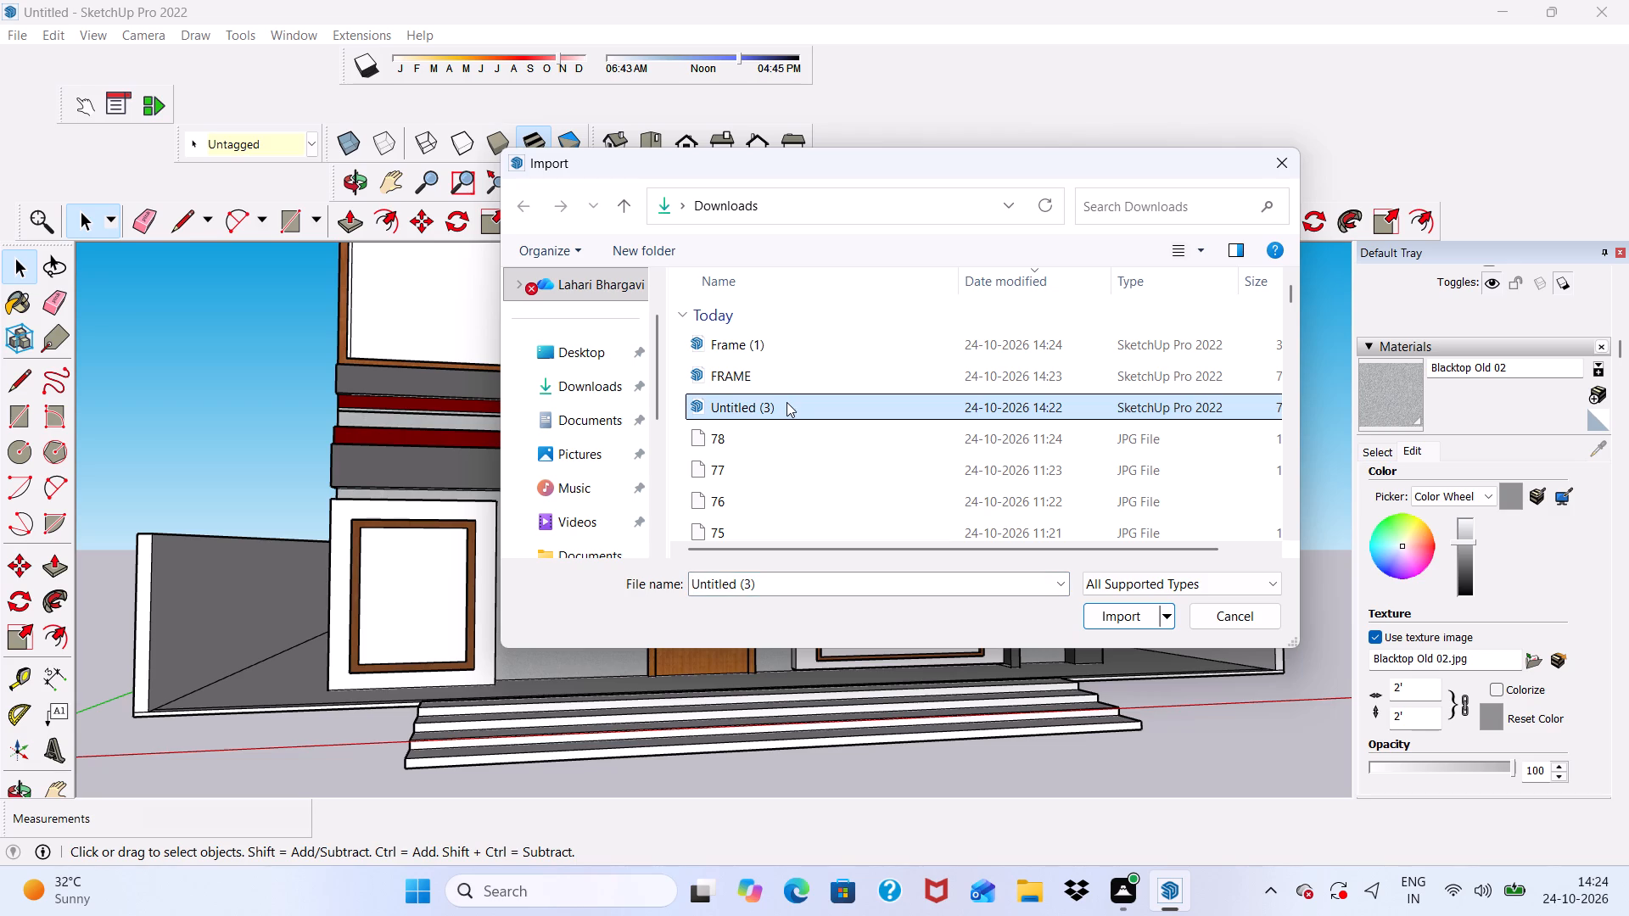
pyautogui.click(1133, 626)
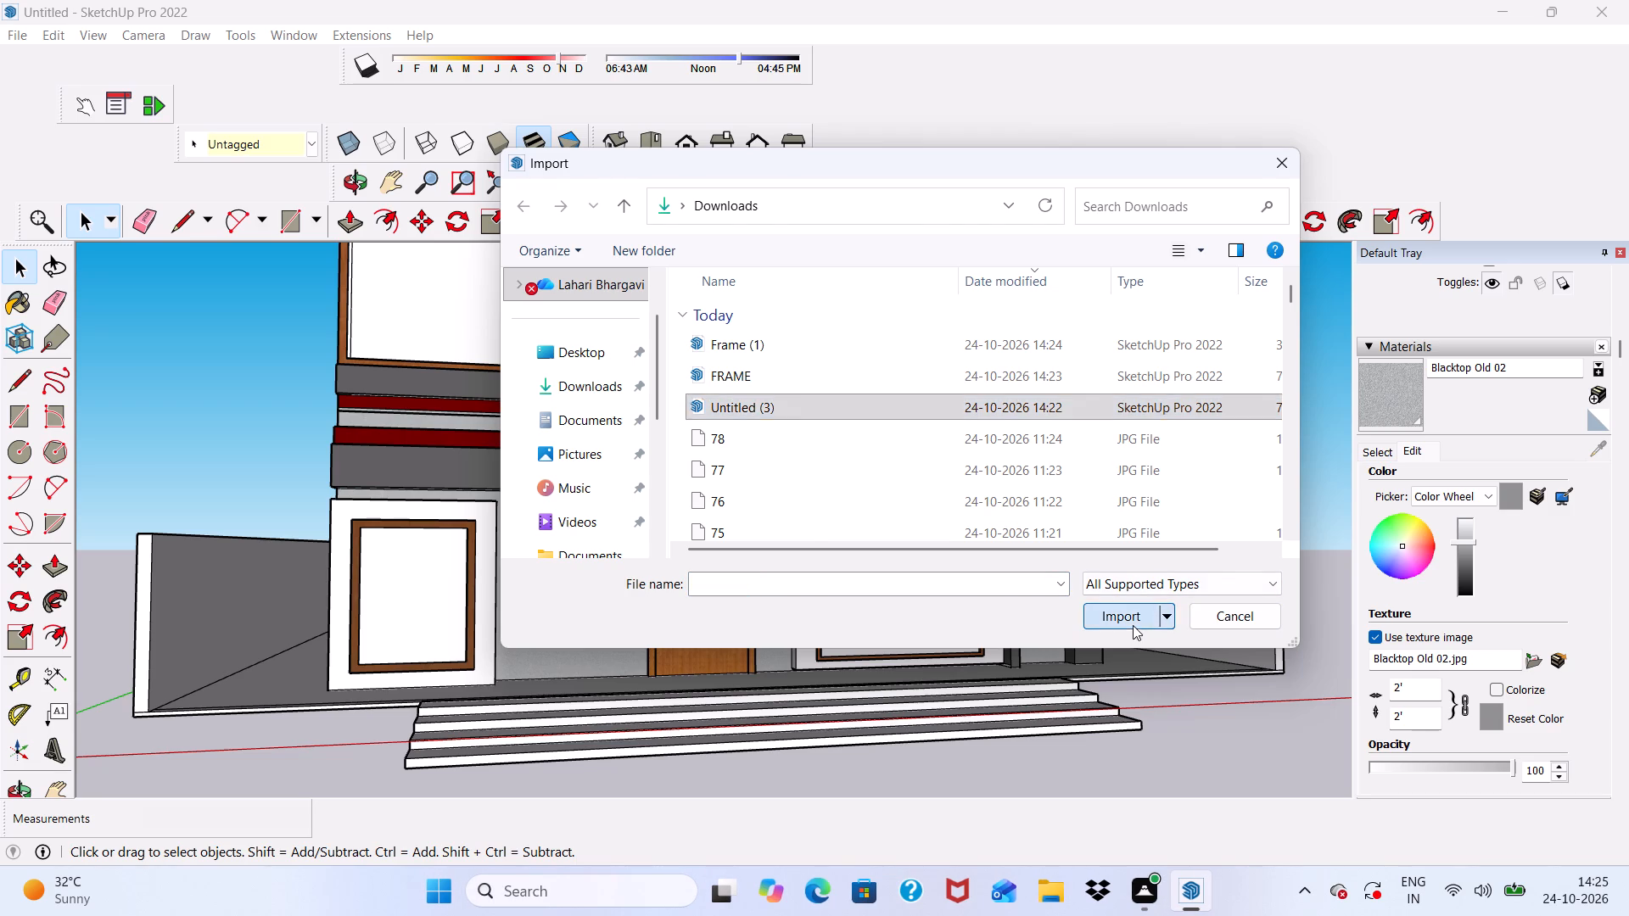
pyautogui.click(1013, 531)
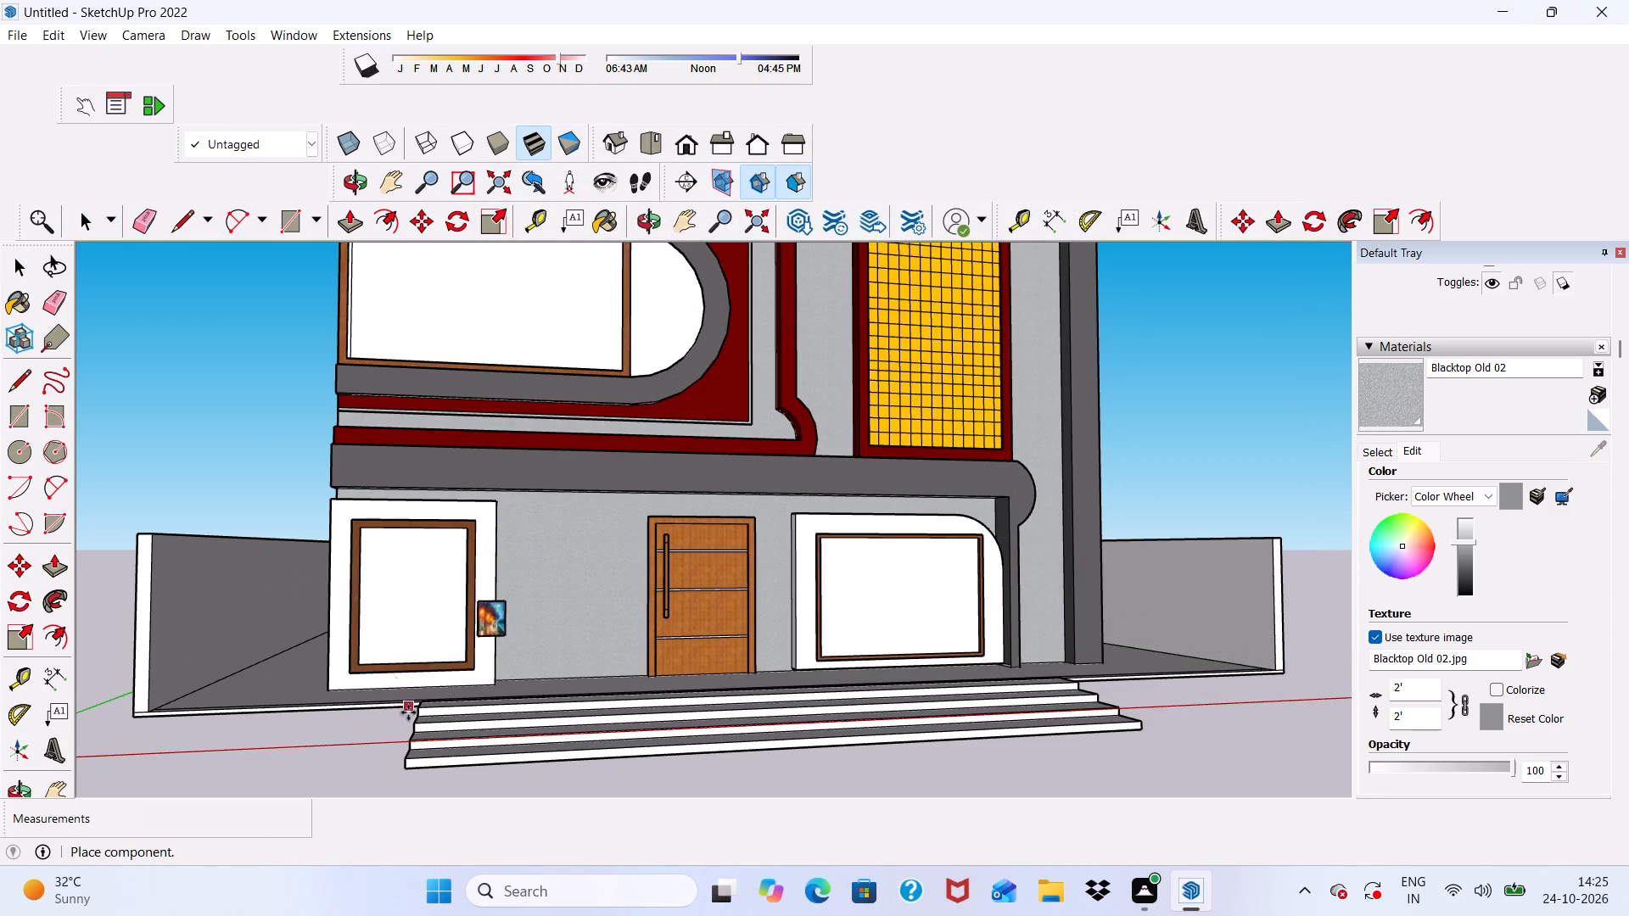
pyautogui.scroll(3, 371, 667)
pyautogui.scroll(-1, 306, 746)
pyautogui.scroll(-5, 304, 654)
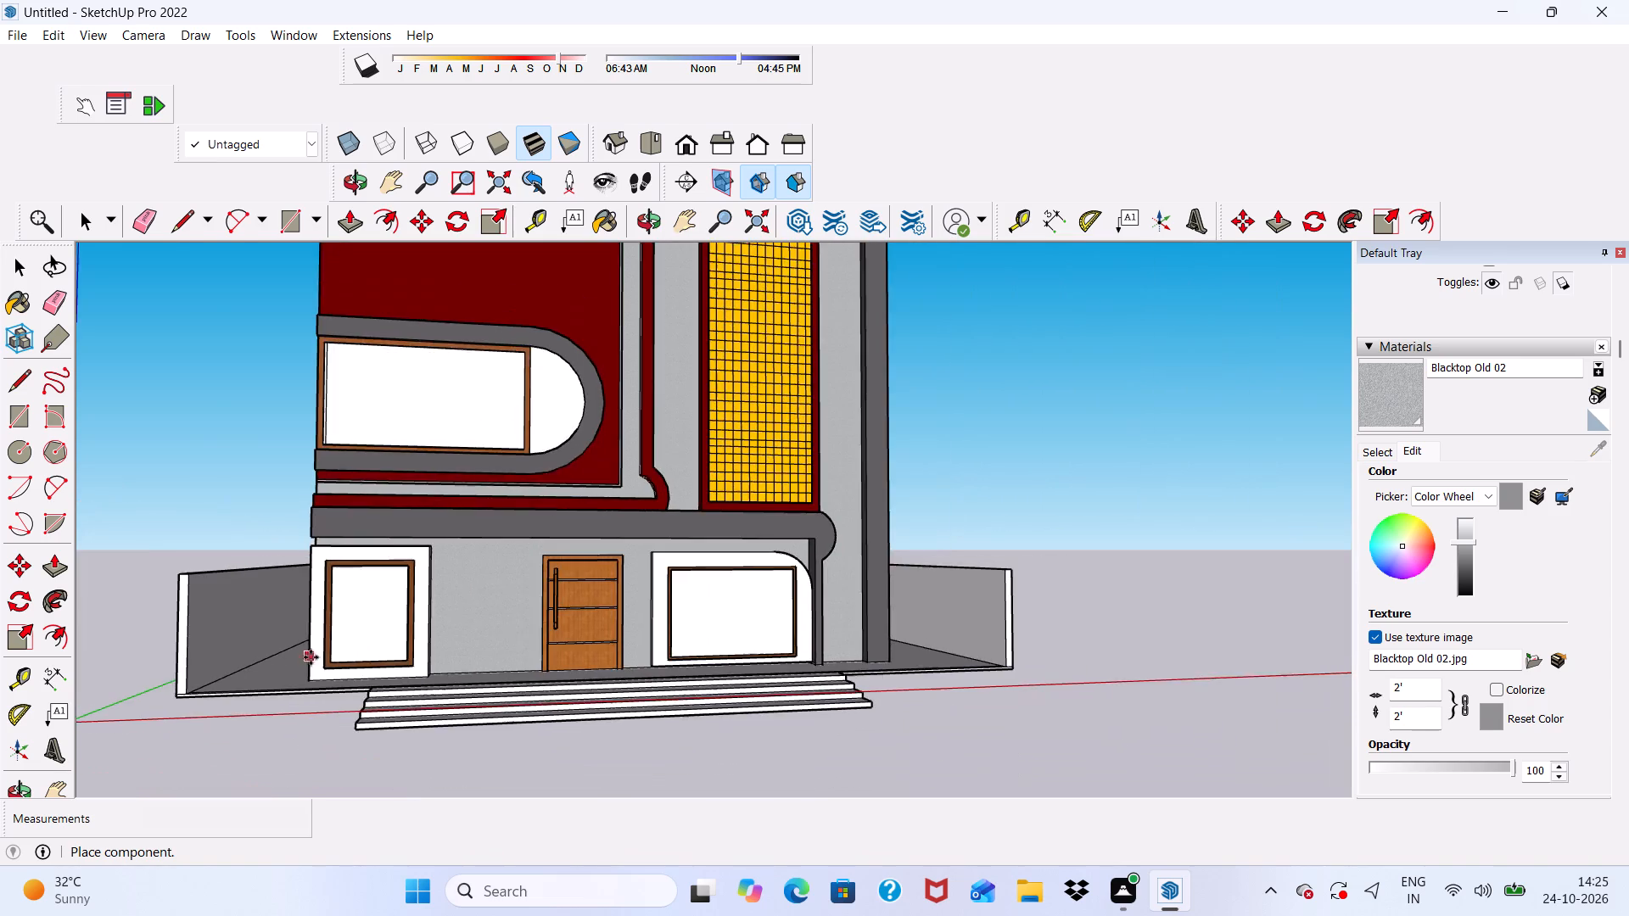
pyautogui.scroll(-6, 322, 593)
pyautogui.click(383, 774)
# Enlarge the imported street painting uniformly by a factor of about 2.9, plus a slight further enlargement.
pyautogui.scroll(6, 410, 715)
pyautogui.scroll(5, 513, 707)
pyautogui.click(495, 214)
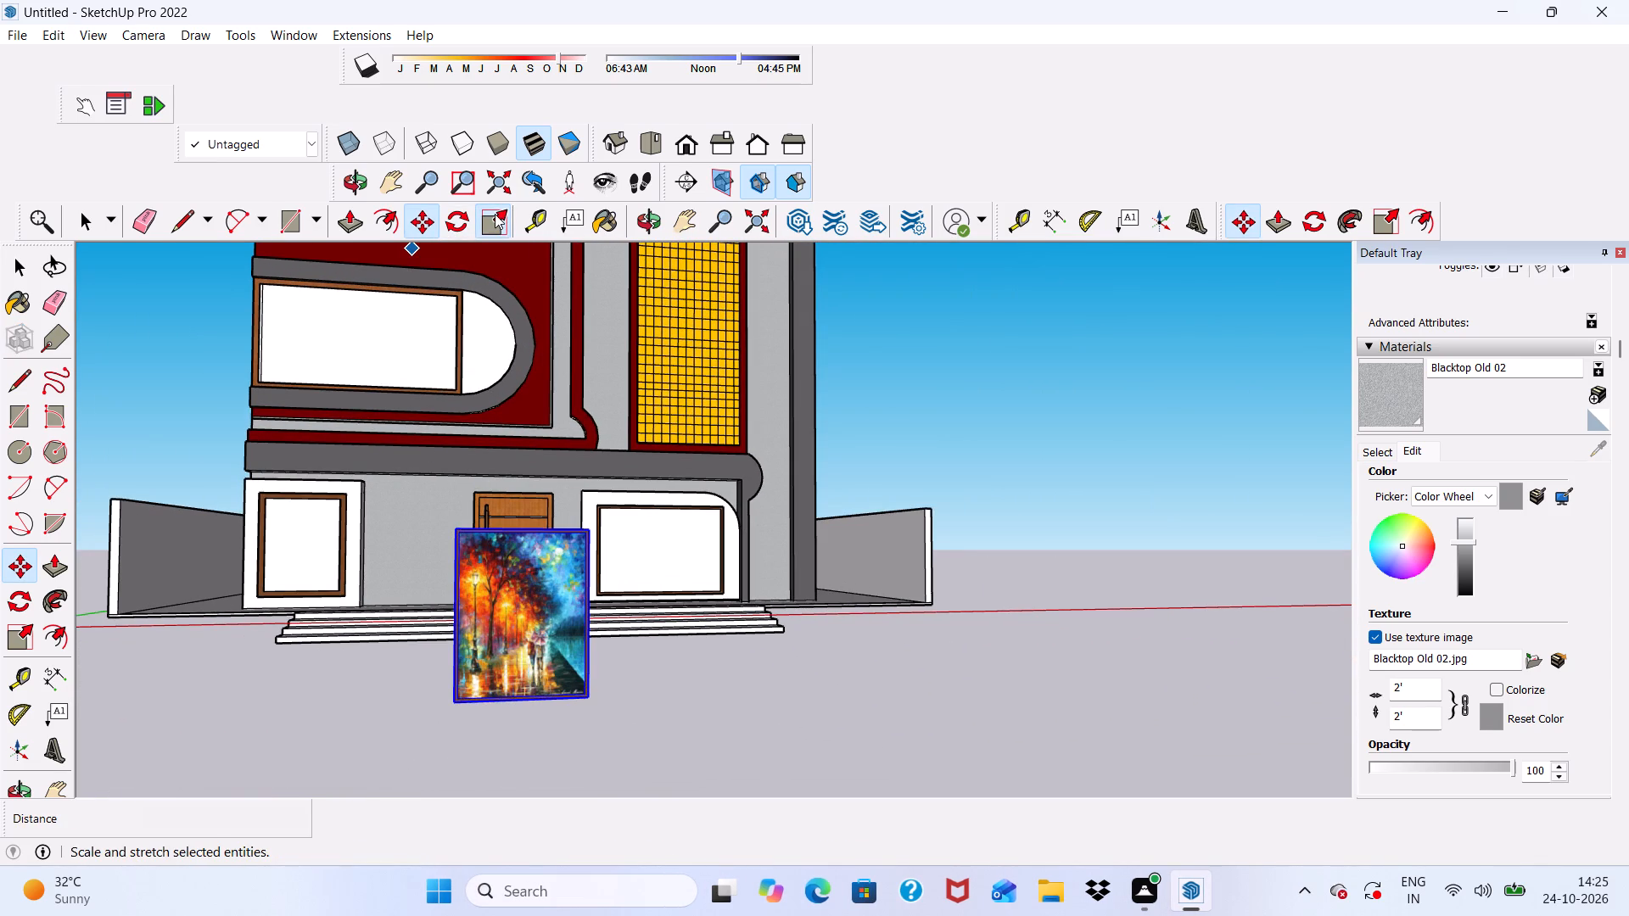
pyautogui.click(596, 529)
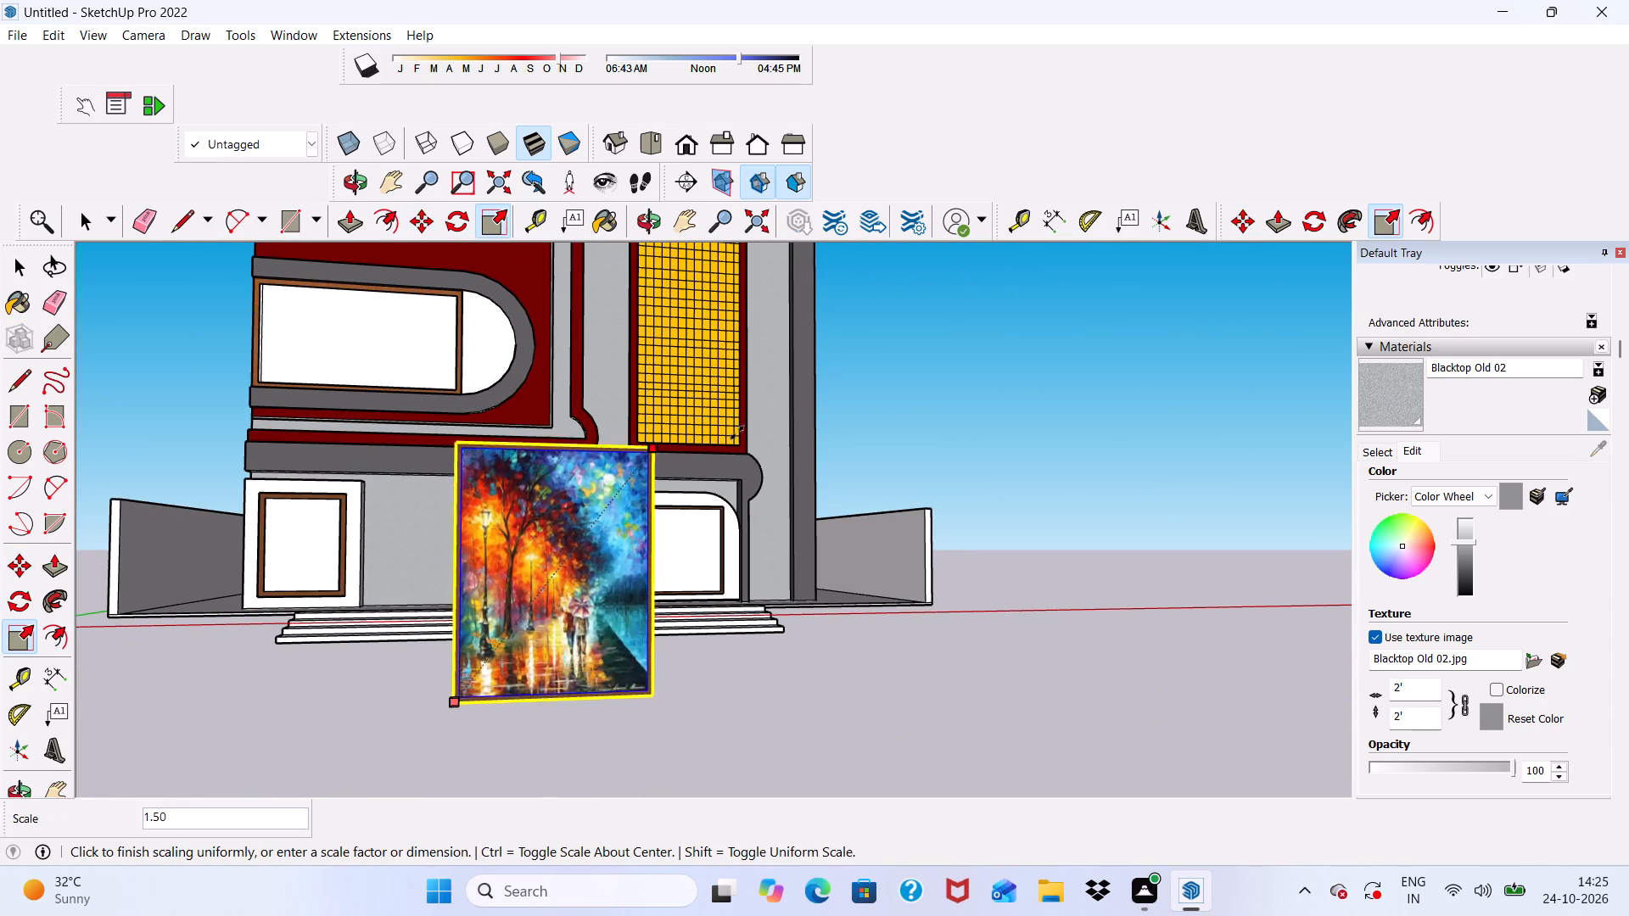
pyautogui.click(918, 312)
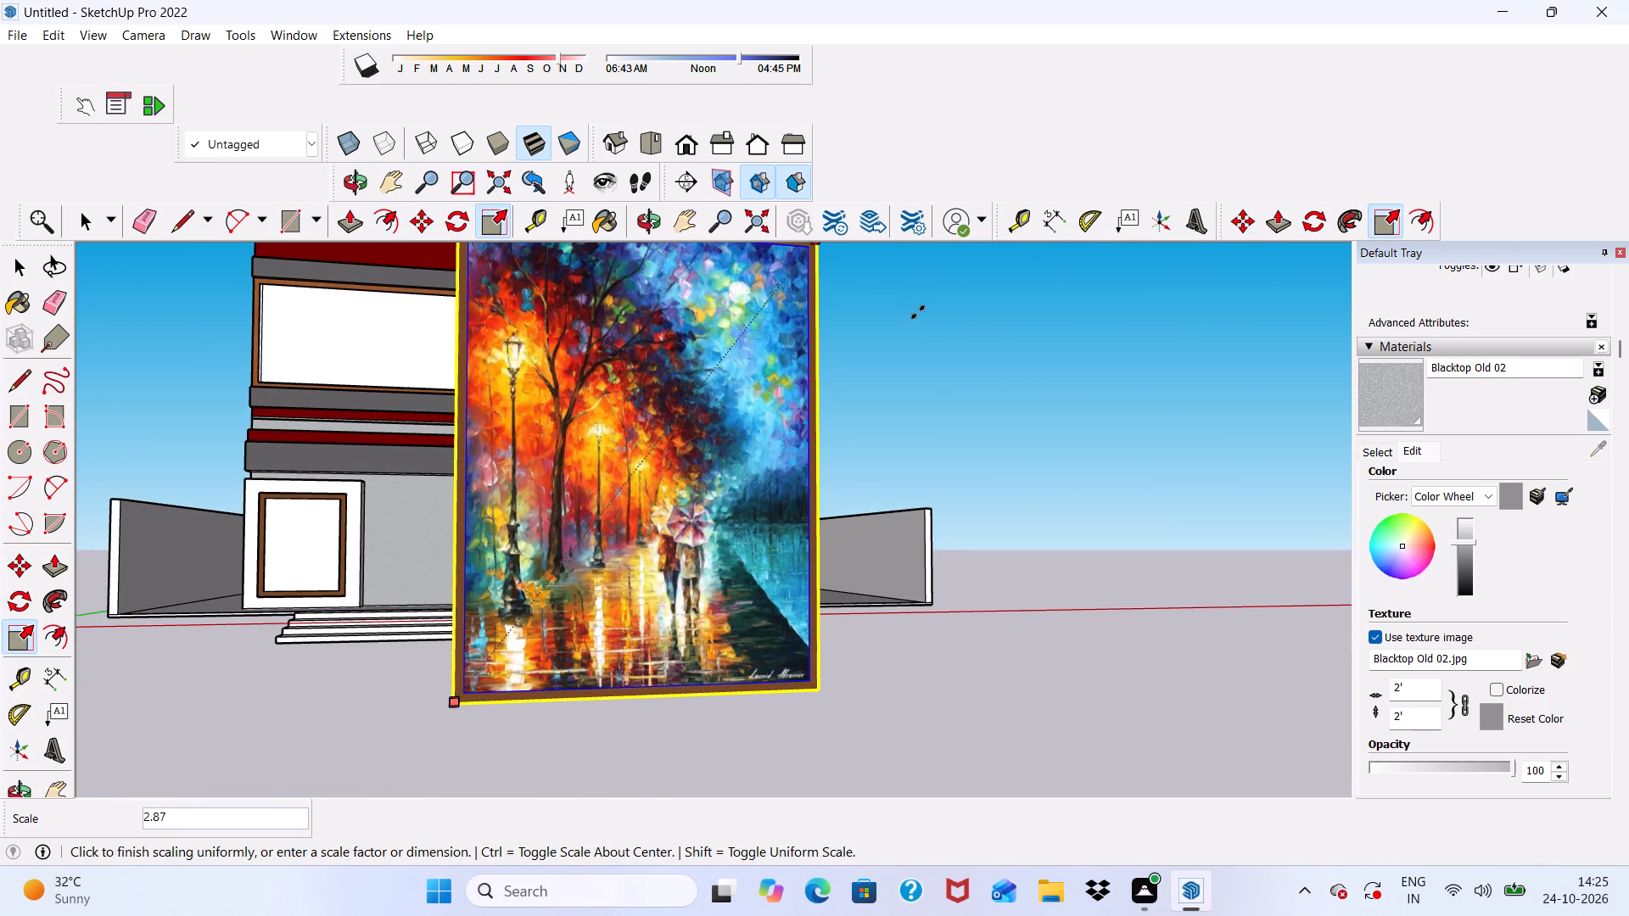
pyautogui.scroll(-4, 896, 339)
pyautogui.moveTo(1039, 460); pyautogui.dragTo(980, 518, button='middle')
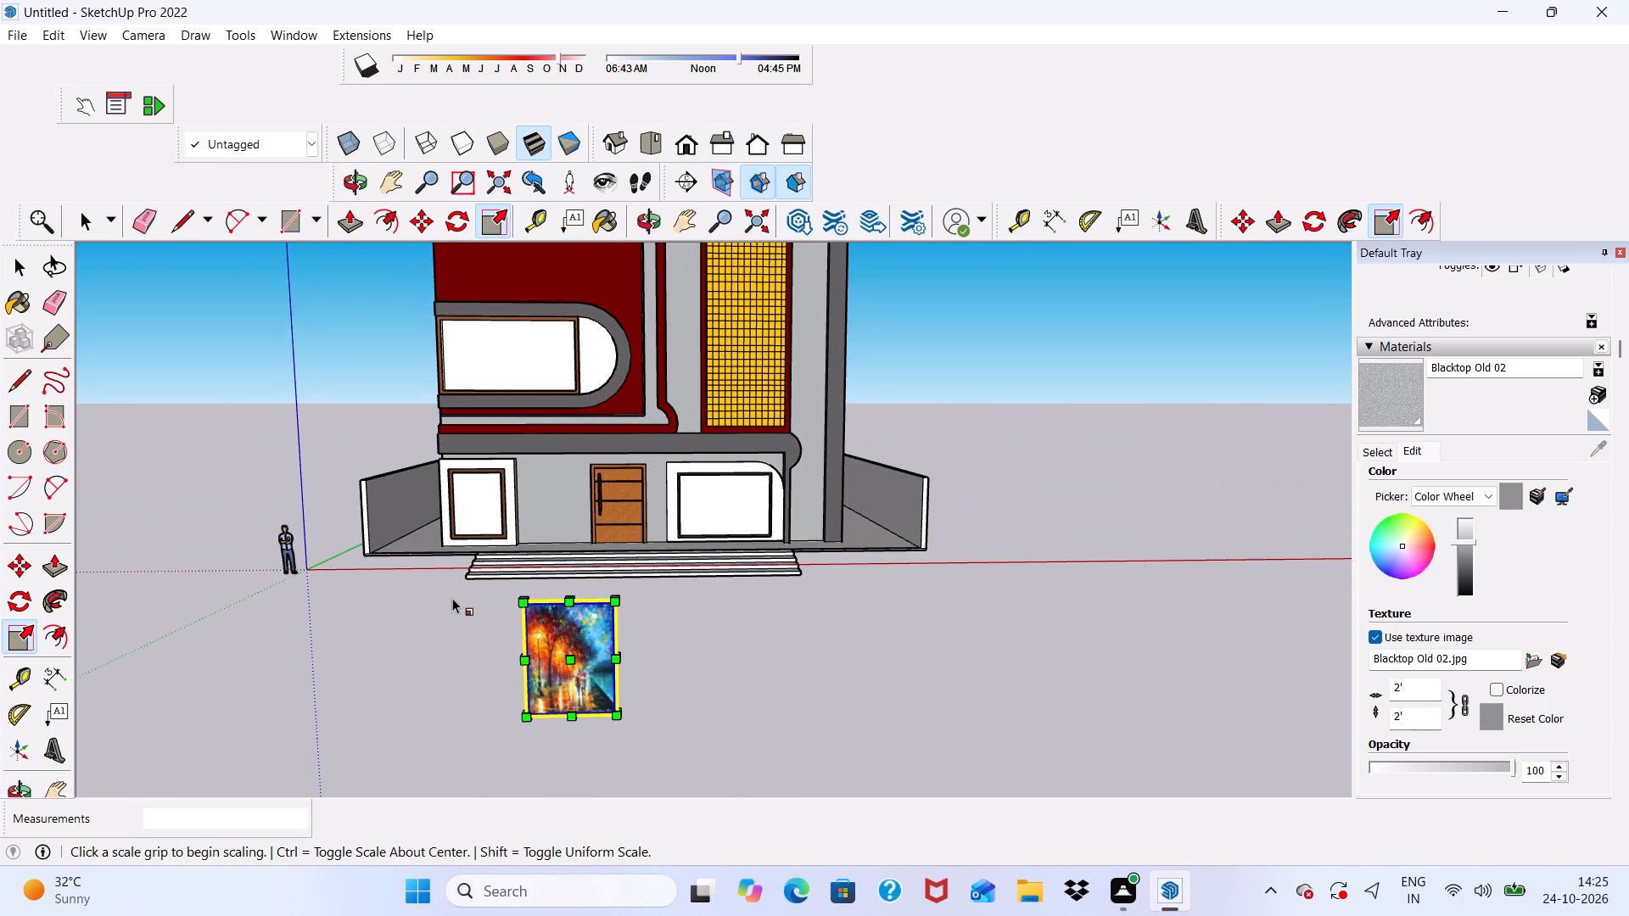
pyautogui.scroll(5, 652, 623)
pyautogui.moveTo(518, 547); pyautogui.dragTo(529, 531)
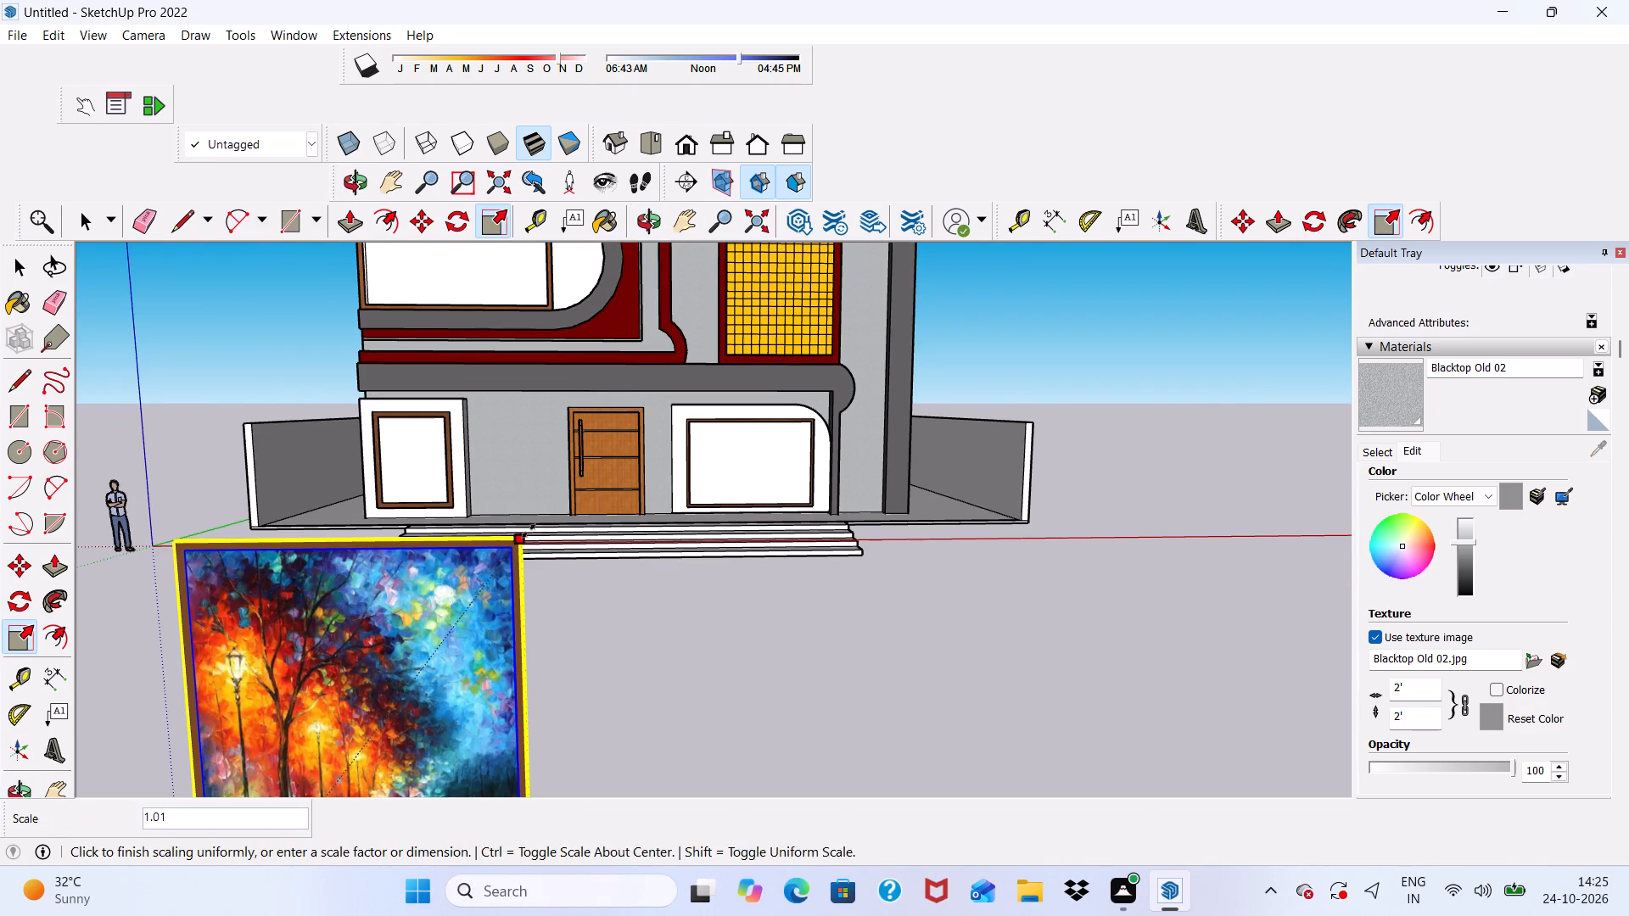
pyautogui.moveTo(529, 531); pyautogui.dragTo(558, 493)
pyautogui.moveTo(562, 487); pyautogui.dragTo(577, 461)
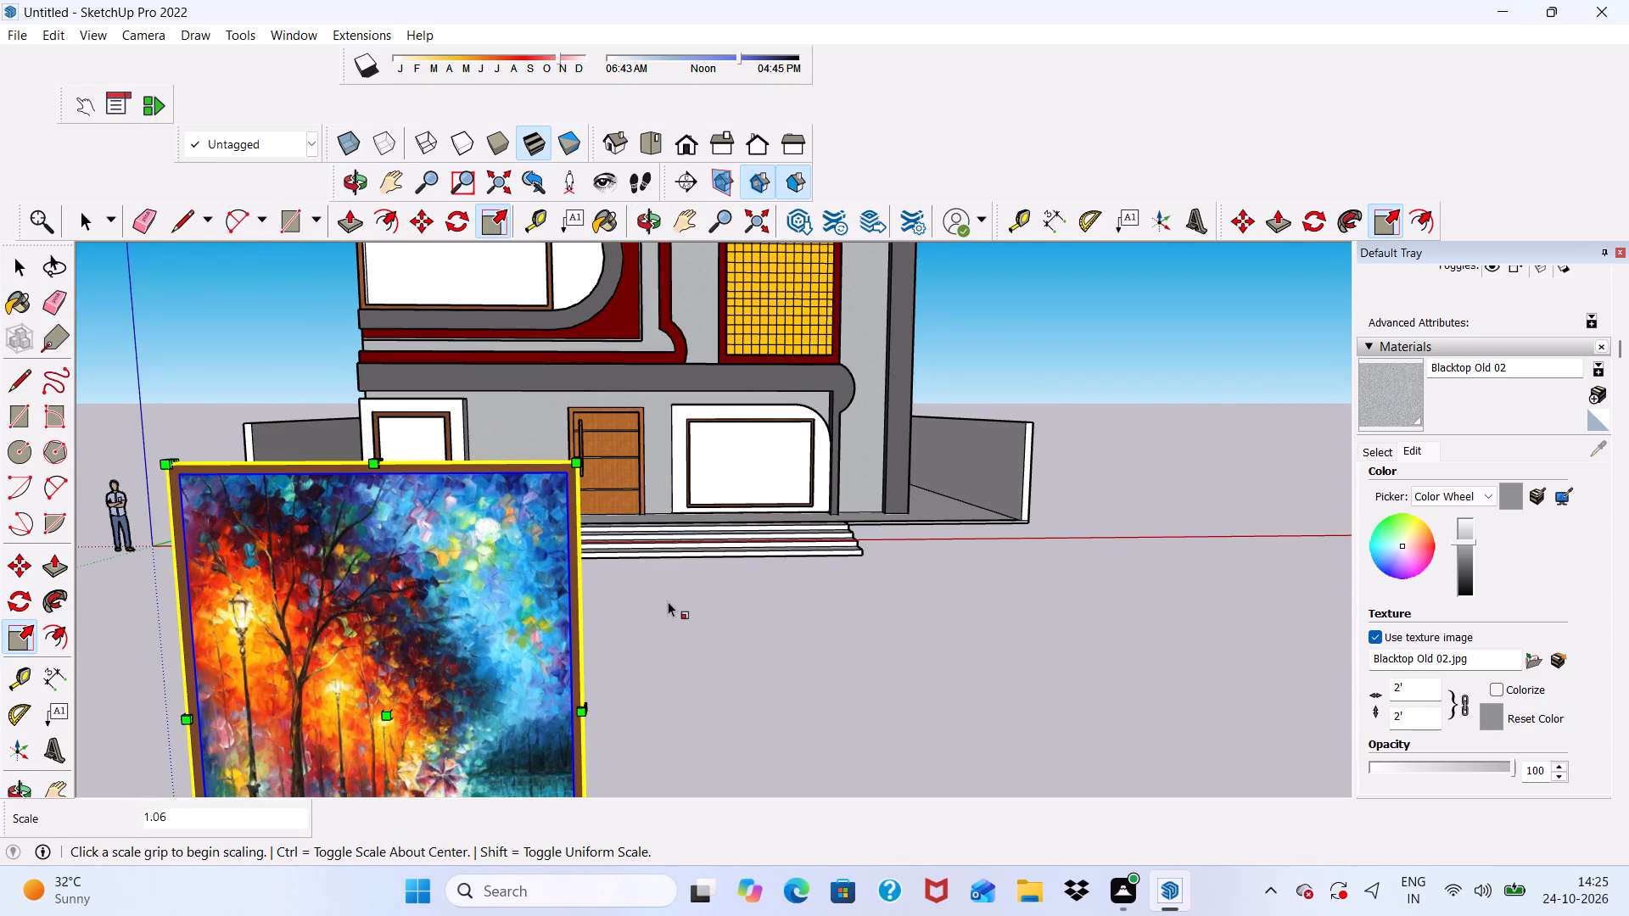
pyautogui.press('space')
pyautogui.click(669, 604)
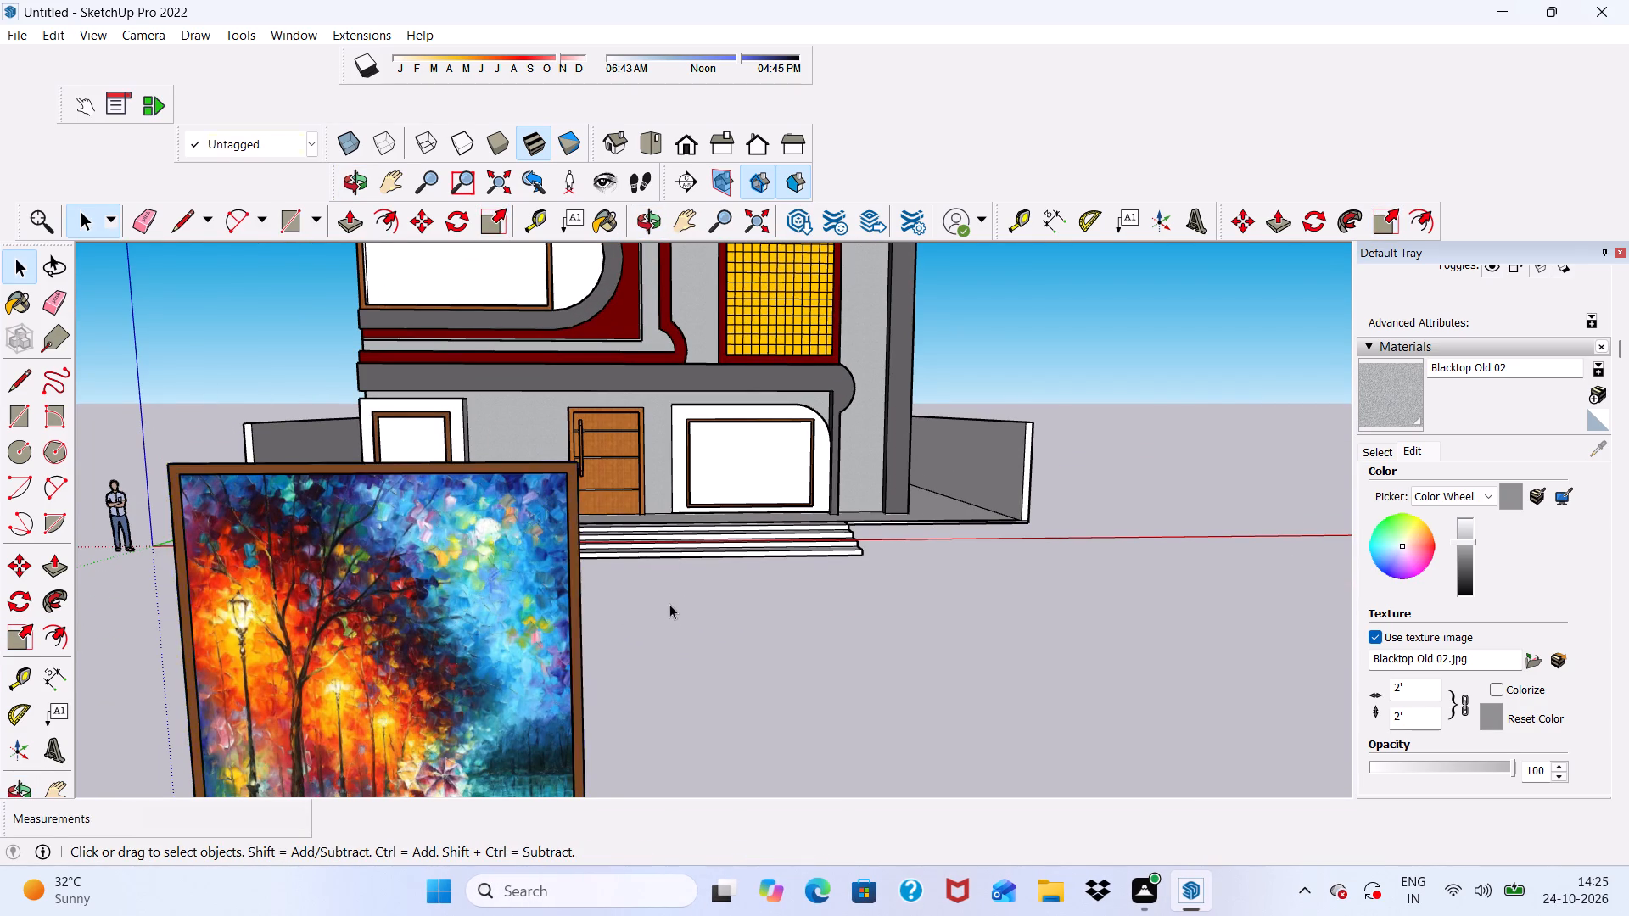
# Move the painting by its lower corner about 80' 6" to the lower inner corner of the ground-floor wooden frame left of the door.
pyautogui.scroll(-6, 655, 589)
pyautogui.scroll(7, 629, 570)
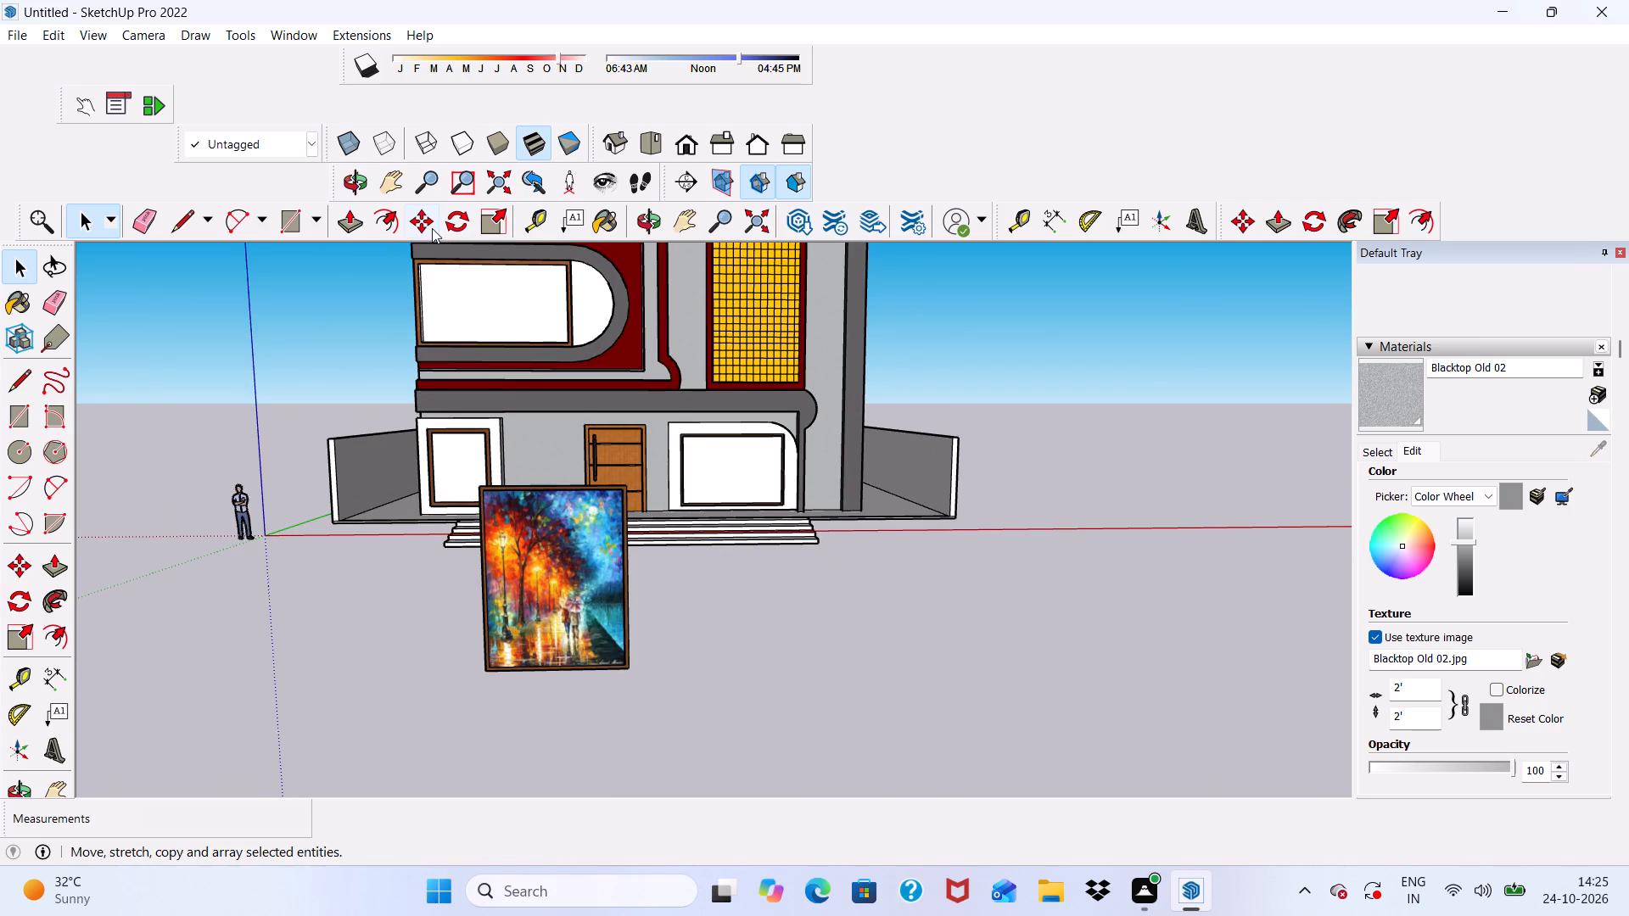
pyautogui.click(432, 228)
pyautogui.click(486, 669)
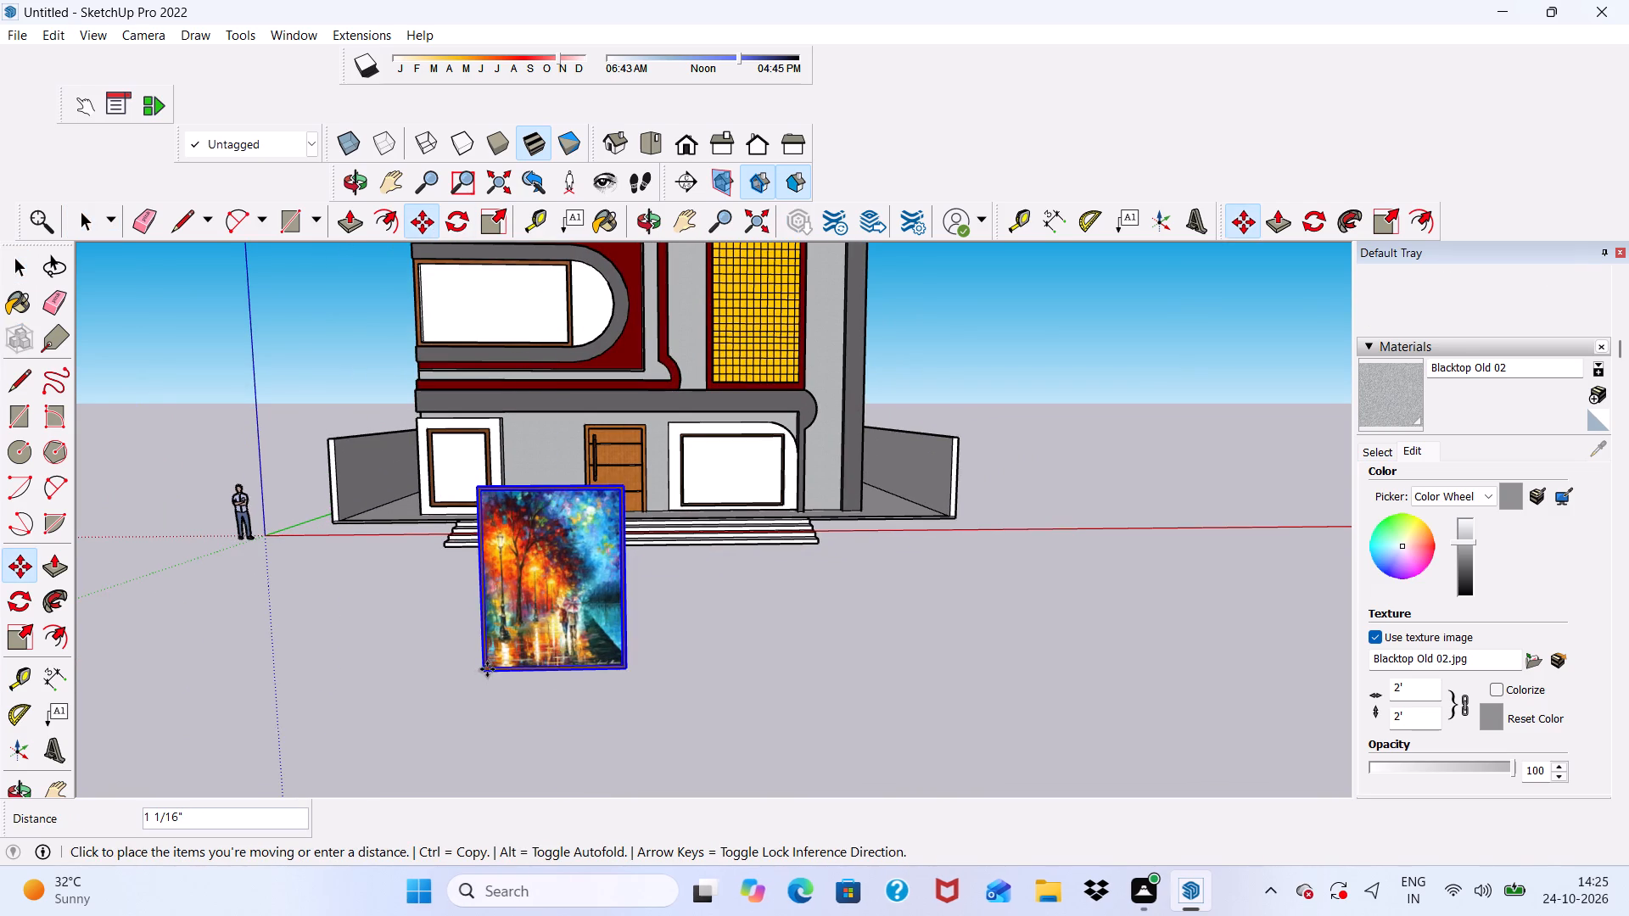
pyautogui.scroll(11, 410, 483)
pyautogui.moveTo(407, 484); pyautogui.dragTo(538, 607, button='middle')
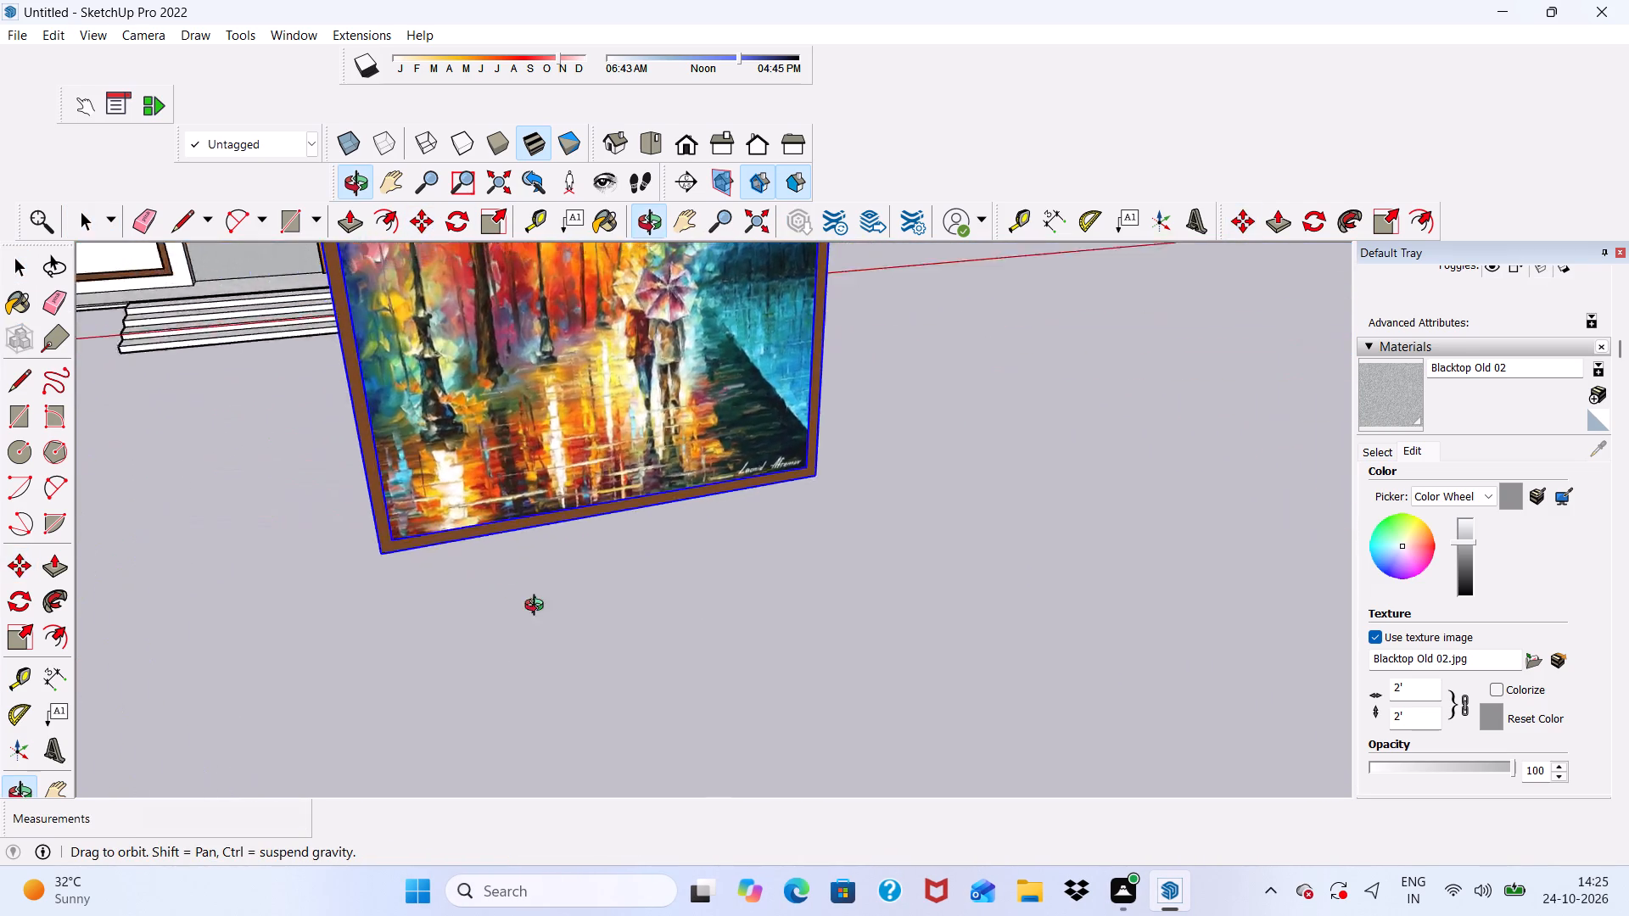
pyautogui.moveTo(538, 607); pyautogui.dragTo(607, 657, button='middle')
pyautogui.scroll(1, 632, 655)
pyautogui.scroll(-20, 554, 589)
pyautogui.scroll(-2, 554, 589)
pyautogui.scroll(4, 250, 518)
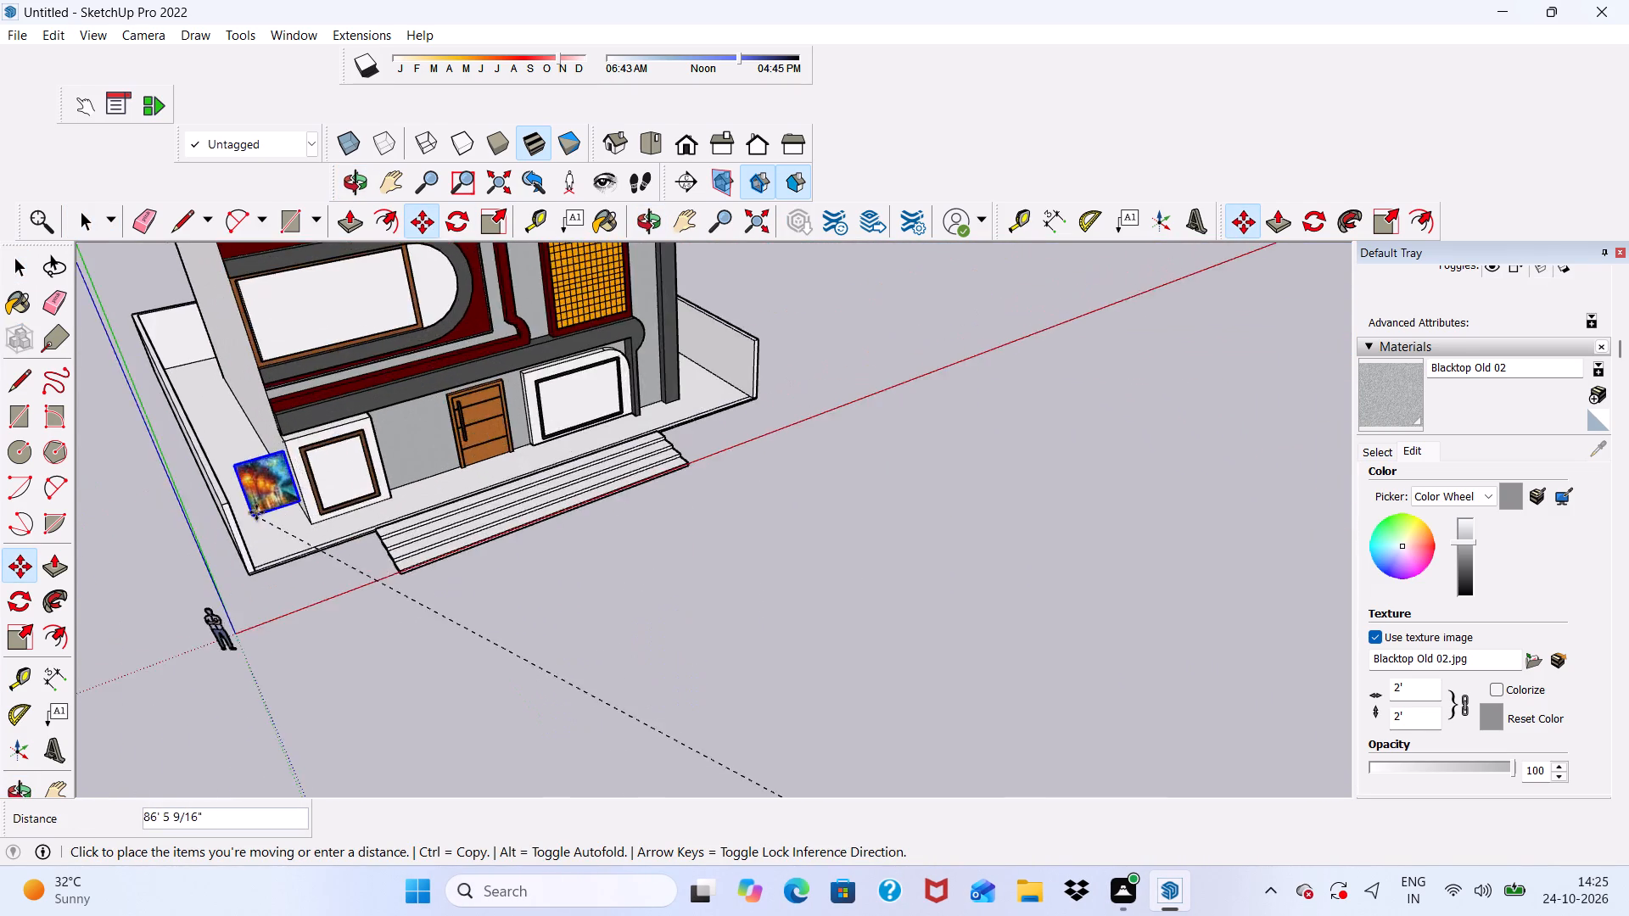
pyautogui.scroll(7, 256, 512)
pyautogui.scroll(-1, 333, 494)
pyautogui.scroll(12, 340, 511)
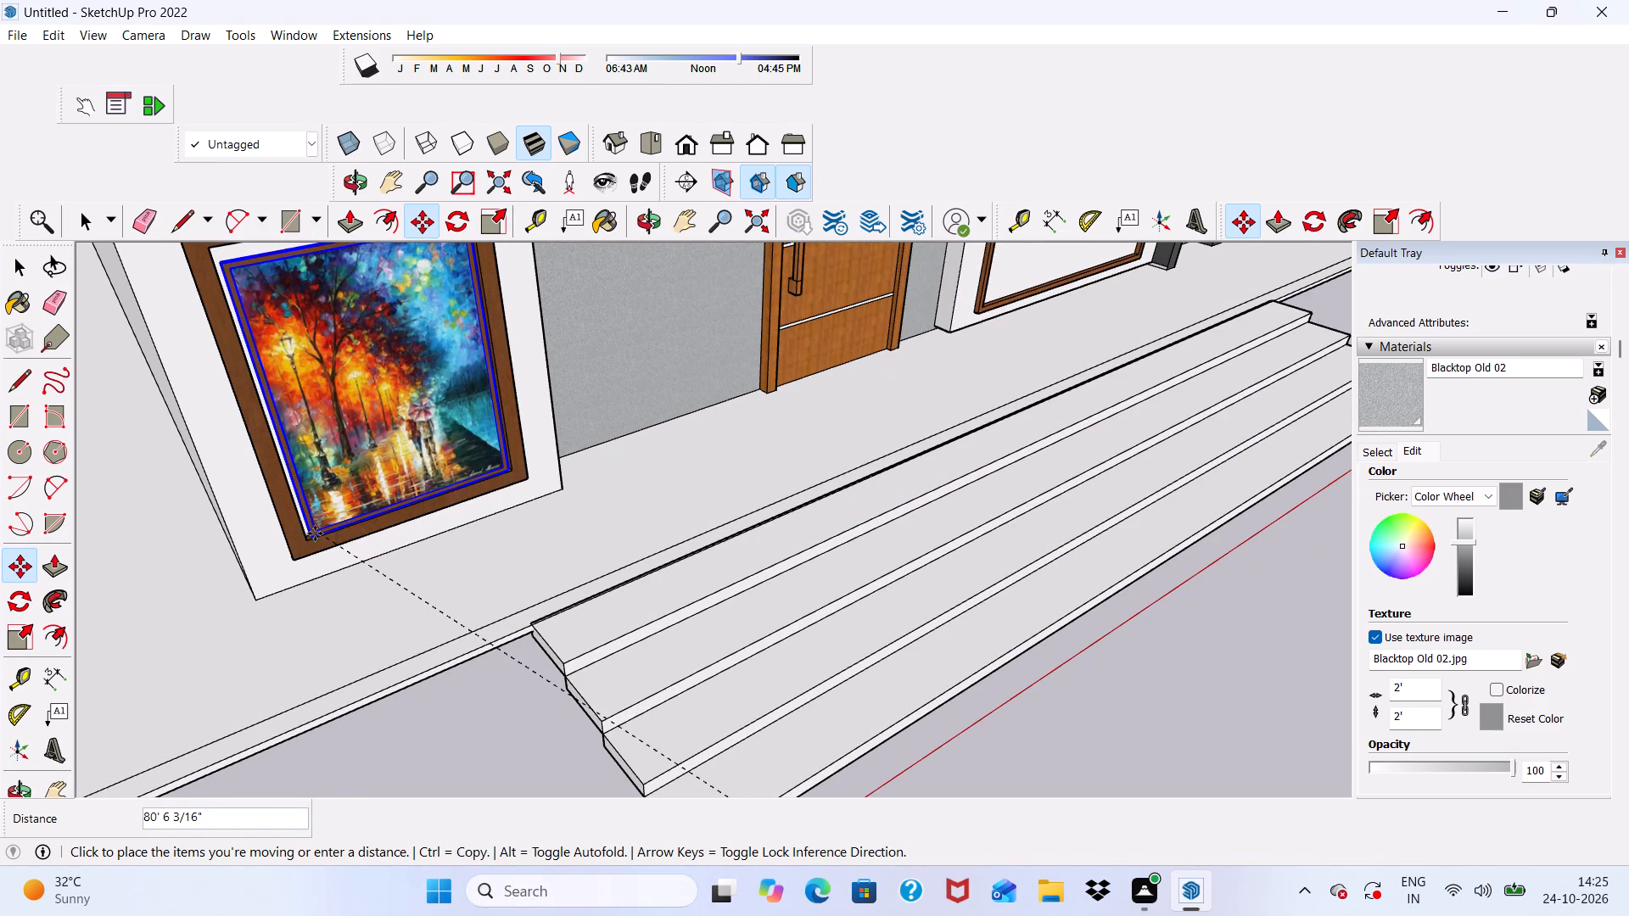
pyautogui.click(313, 533)
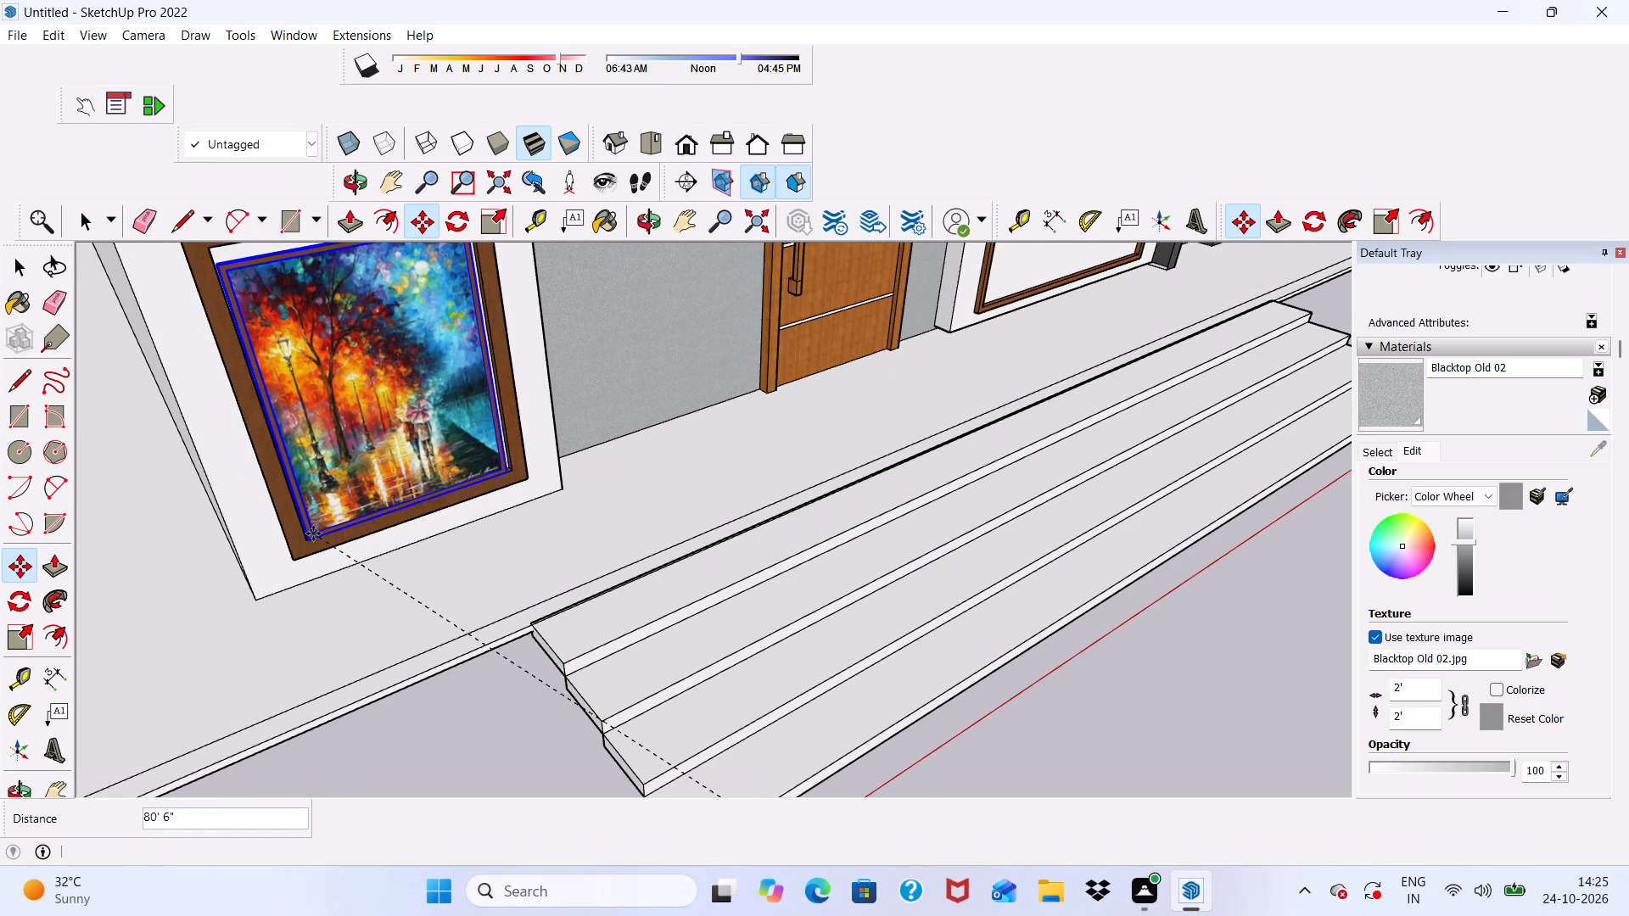
# Select the street painting at the frame beside the door and enlarge it slightly and uniformly towards the frame's upper corner.
pyautogui.scroll(-3, 340, 595)
pyautogui.scroll(4, 386, 420)
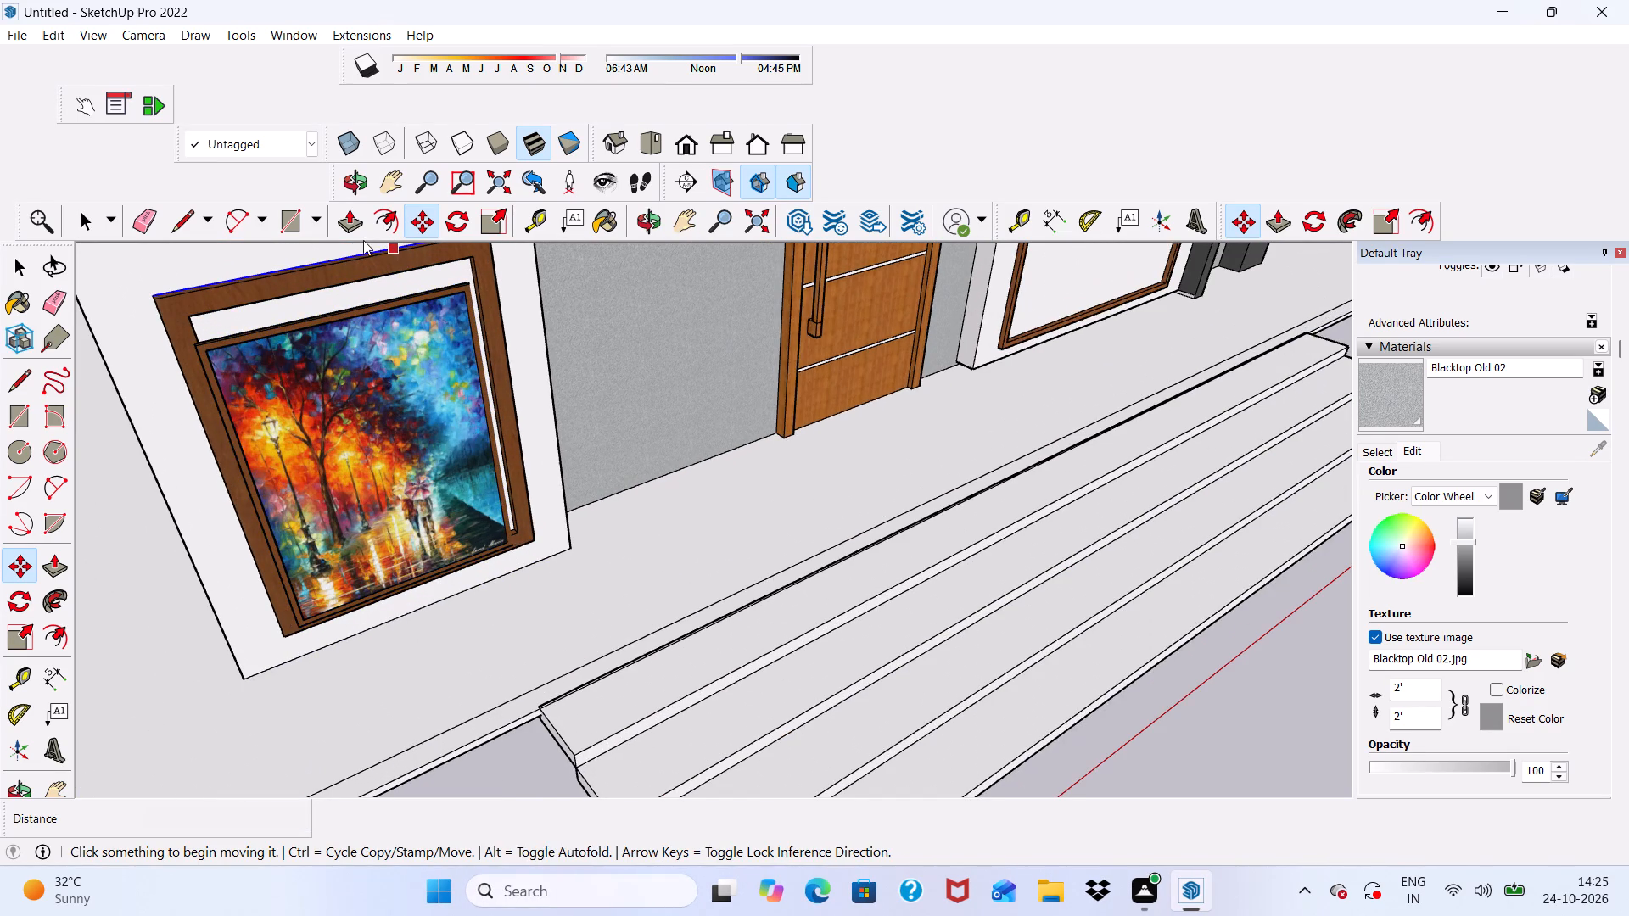
pyautogui.moveTo(290, 435); pyautogui.dragTo(387, 446, button='middle')
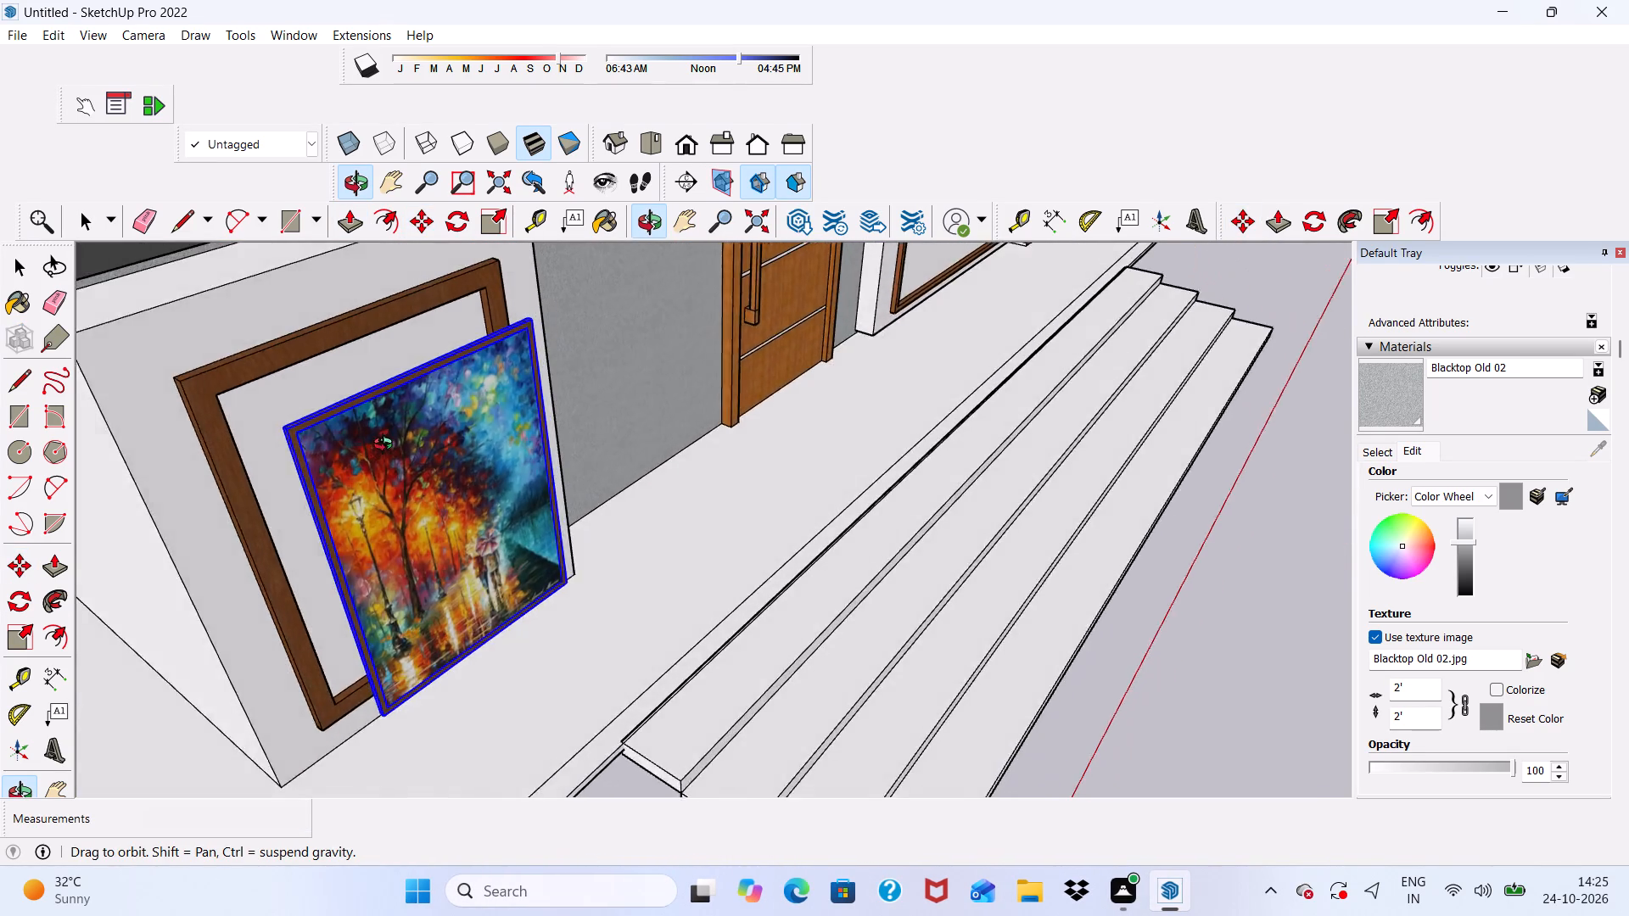
pyautogui.moveTo(387, 446); pyautogui.dragTo(327, 448, button='middle')
pyautogui.click(502, 211)
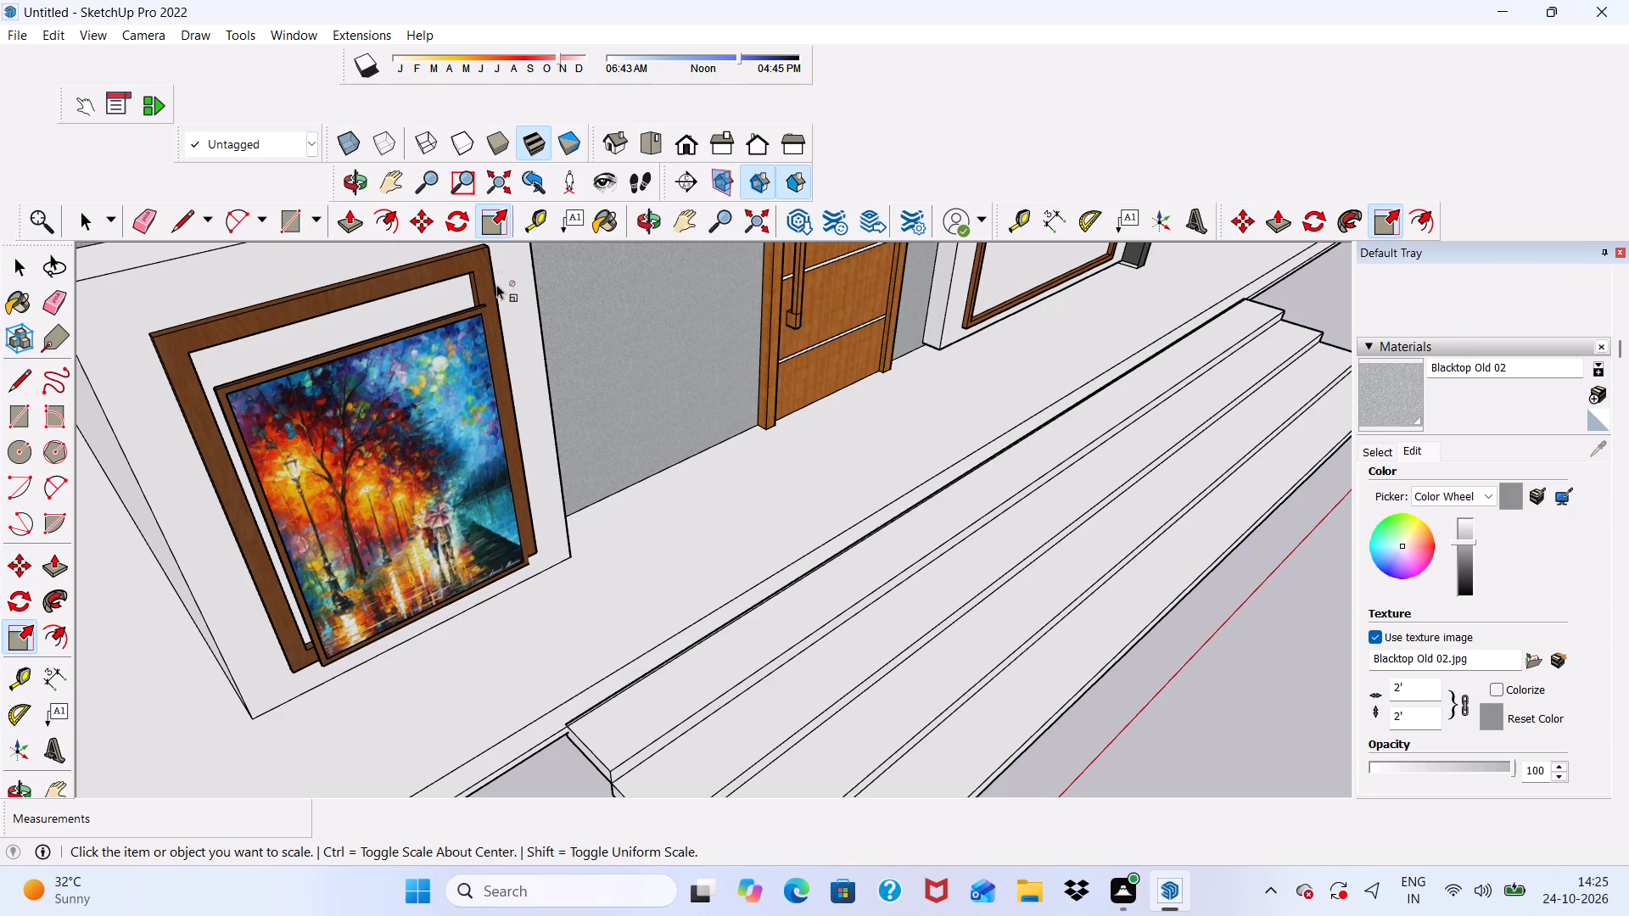
pyautogui.click(483, 216)
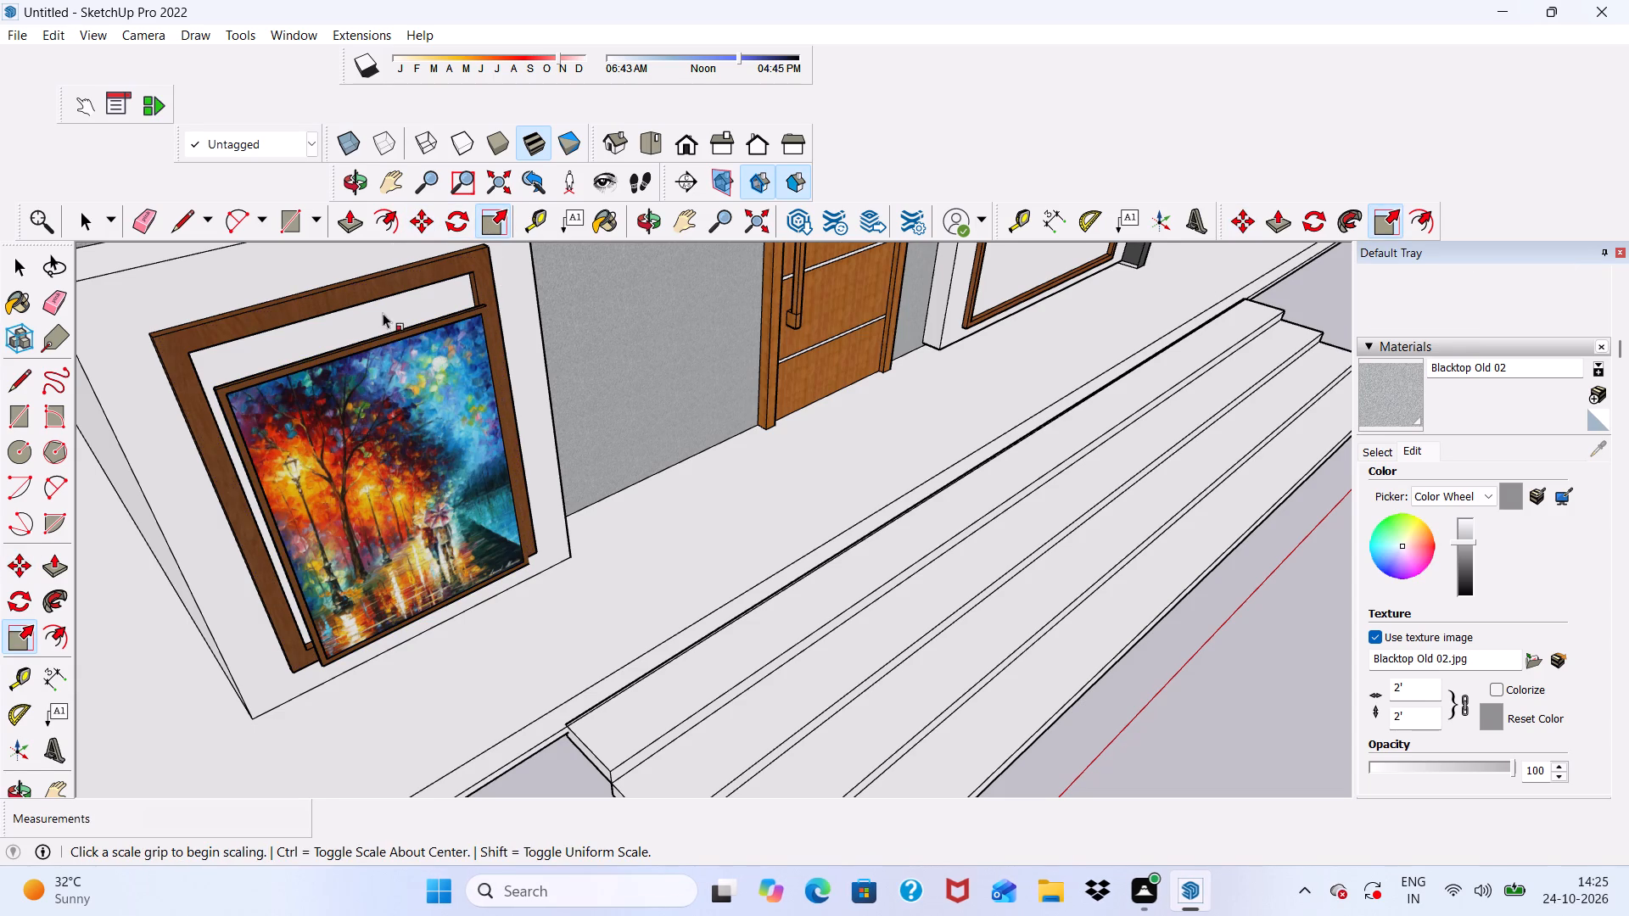
pyautogui.click(361, 346)
pyautogui.press('space')
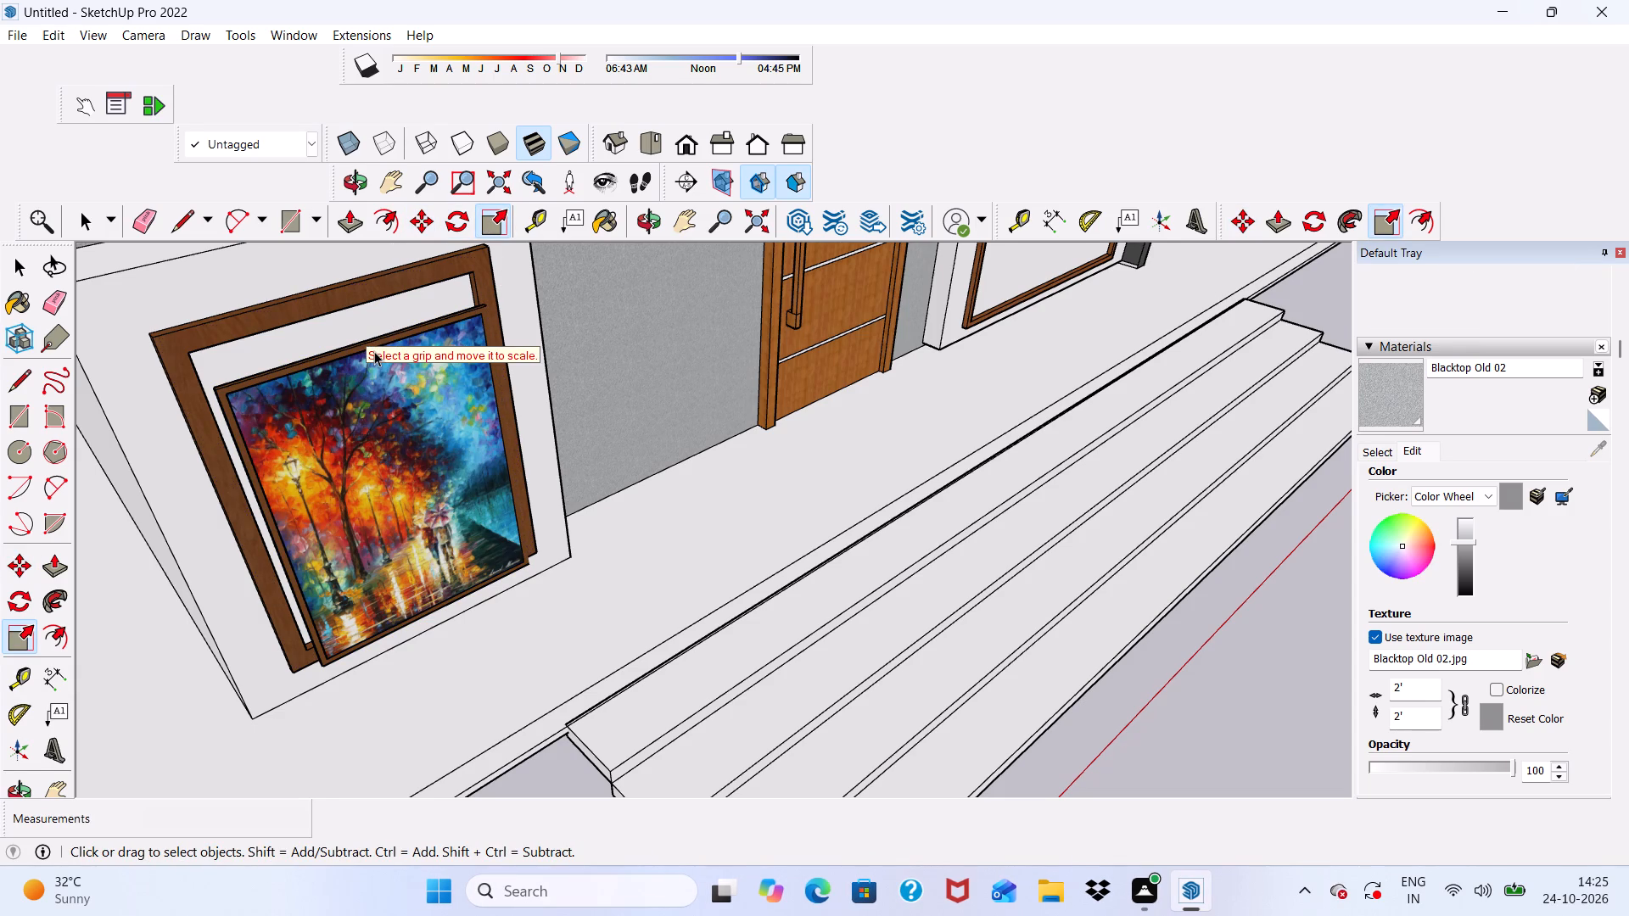
pyautogui.click(426, 513)
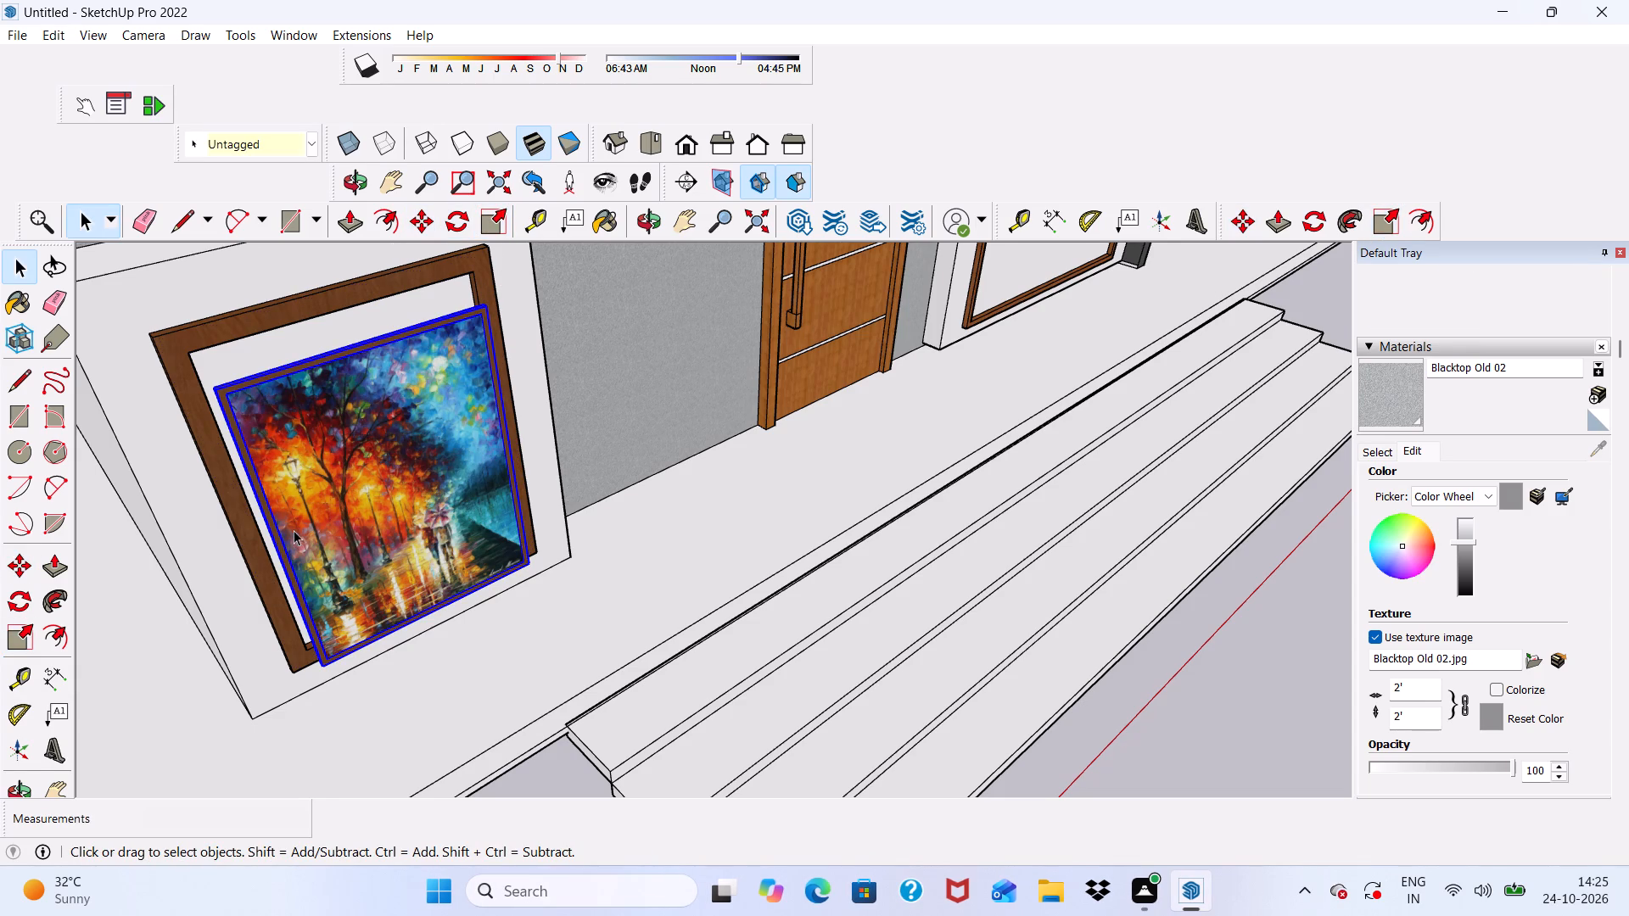
pyautogui.click(486, 213)
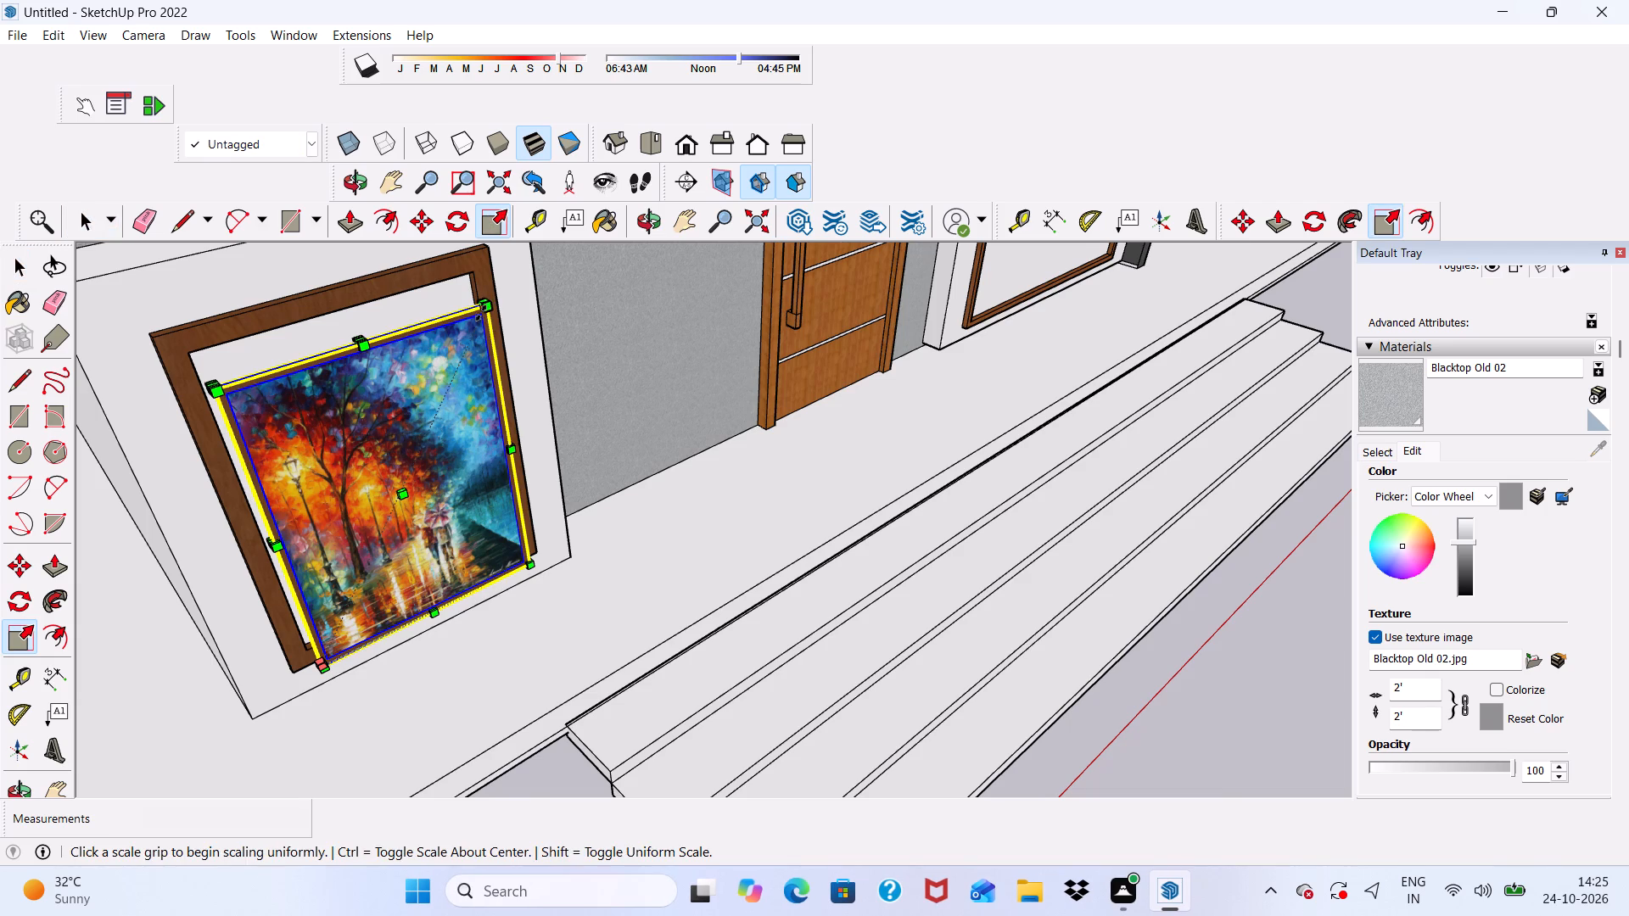
pyautogui.moveTo(491, 308); pyautogui.dragTo(480, 270)
pyautogui.scroll(1, 488, 271)
pyautogui.moveTo(503, 285); pyautogui.dragTo(483, 265)
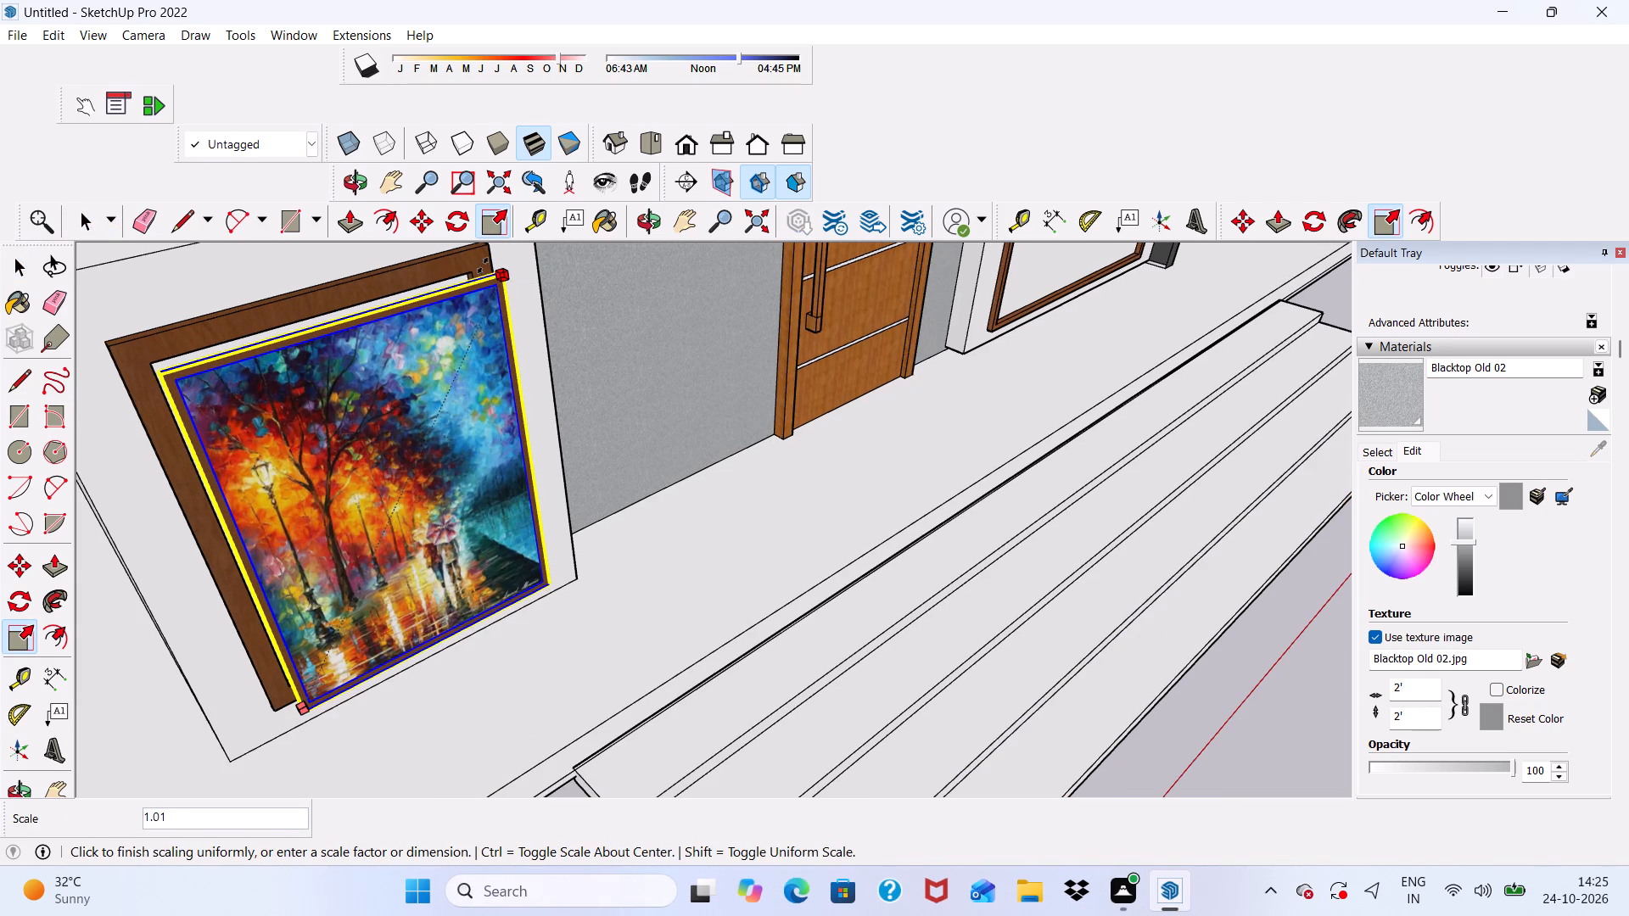
pyautogui.moveTo(483, 265); pyautogui.dragTo(476, 255)
pyautogui.moveTo(499, 277); pyautogui.dragTo(486, 276)
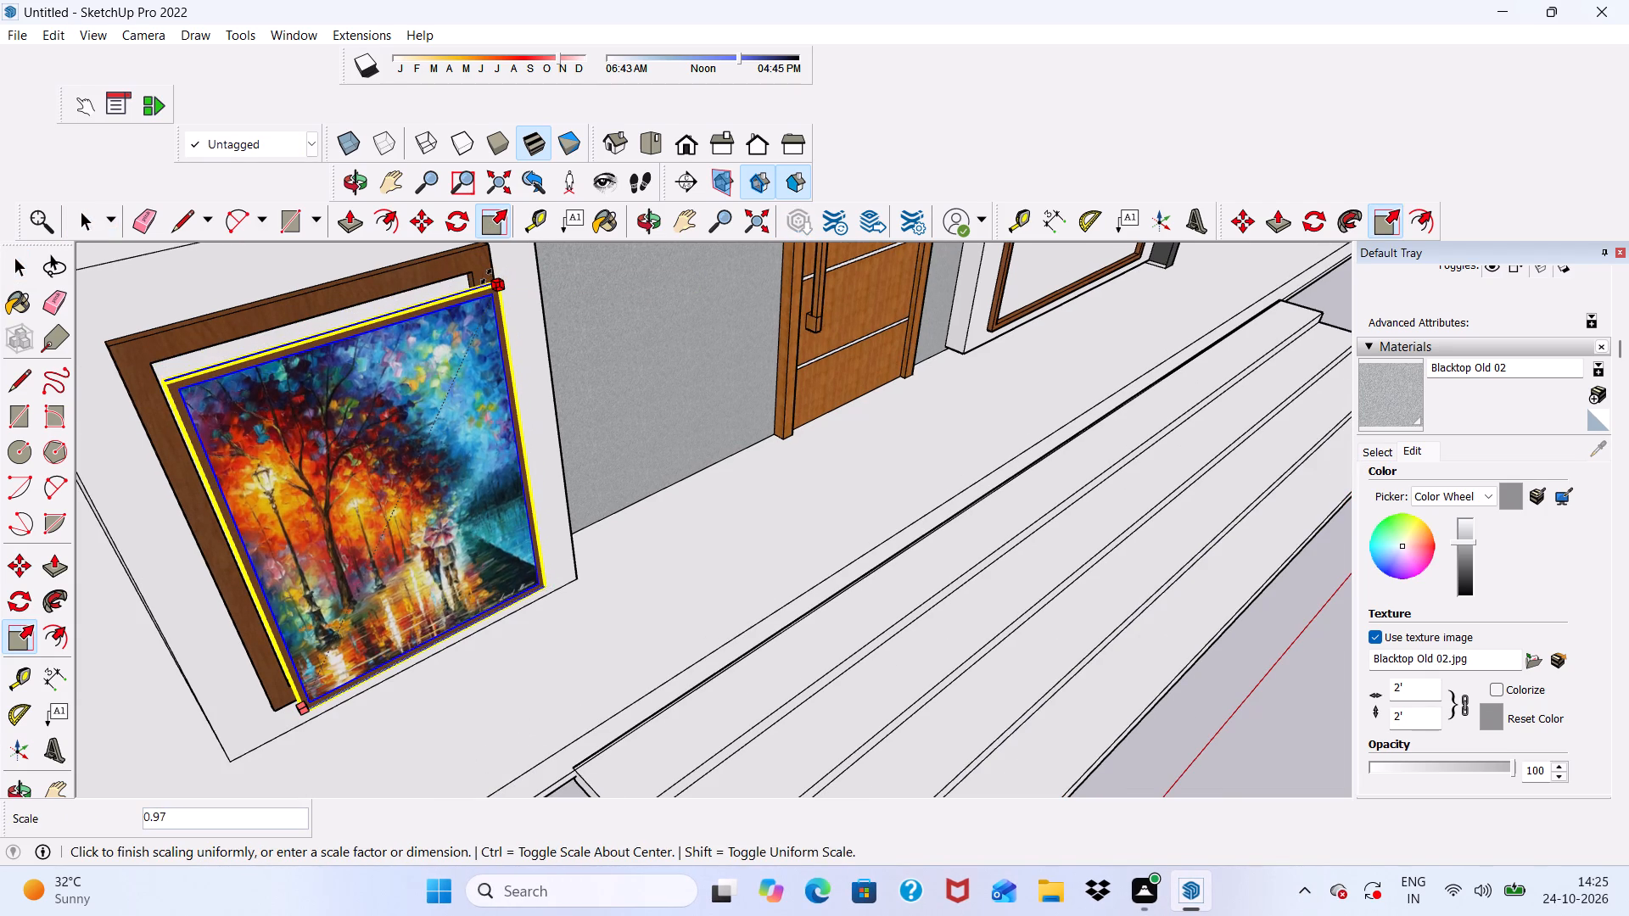
pyautogui.moveTo(486, 276); pyautogui.dragTo(487, 264)
pyautogui.click(487, 264)
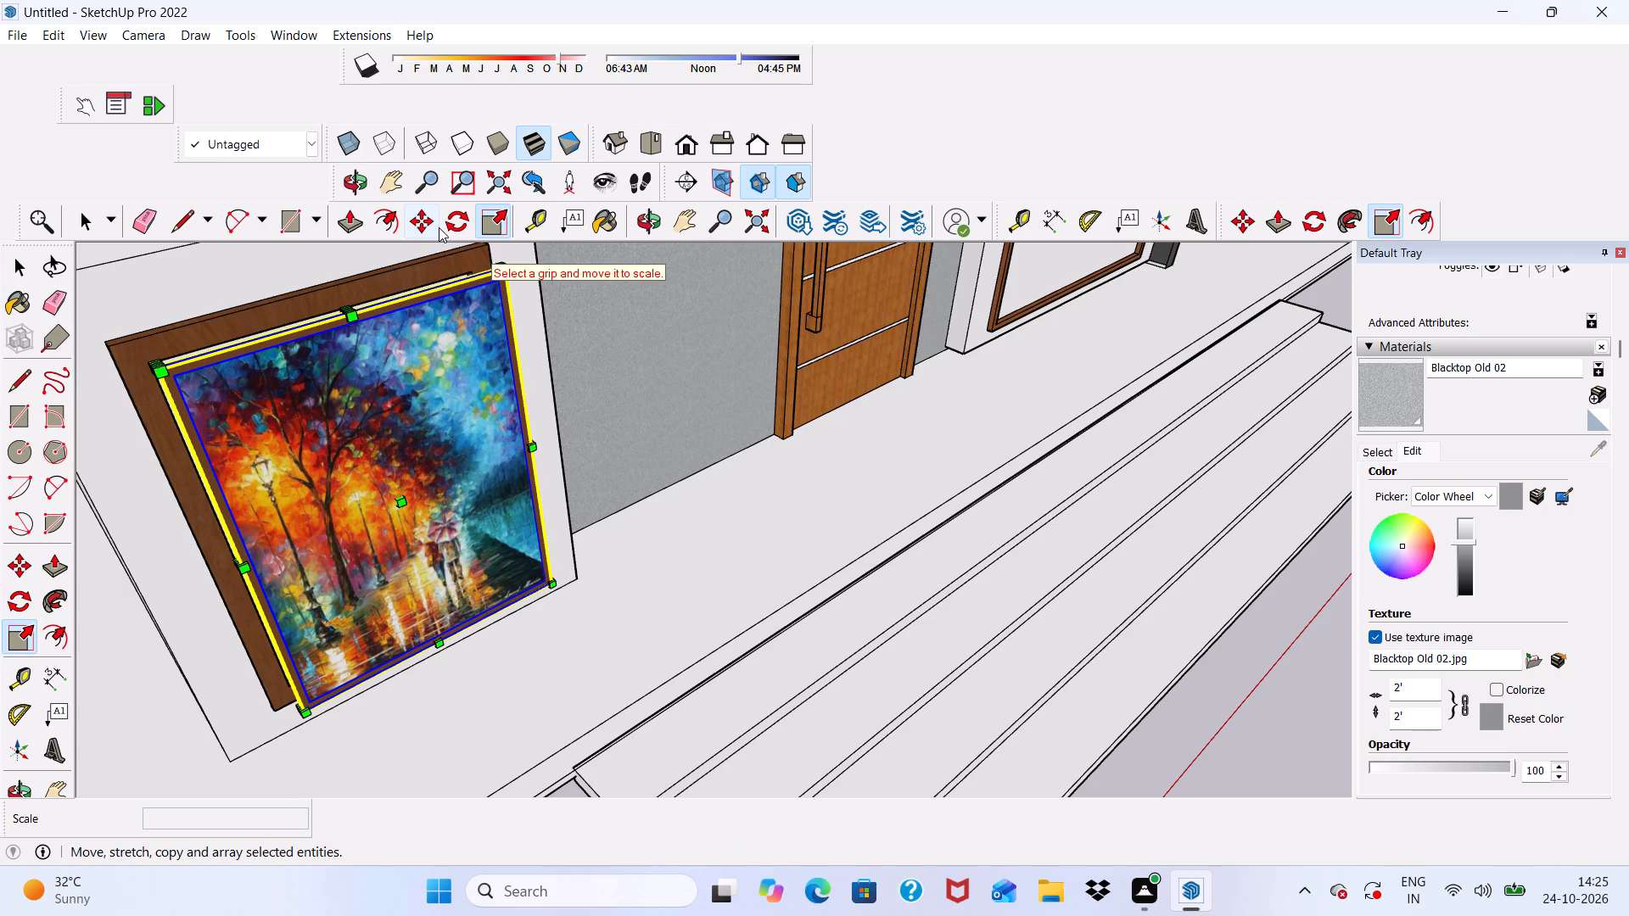
# Move the painting by its lower corner about 1' 2" into the wooden frame, and shift it onto the frame's lower inner corner.
pyautogui.click(427, 220)
pyautogui.scroll(-4, 424, 304)
pyautogui.scroll(5, 283, 615)
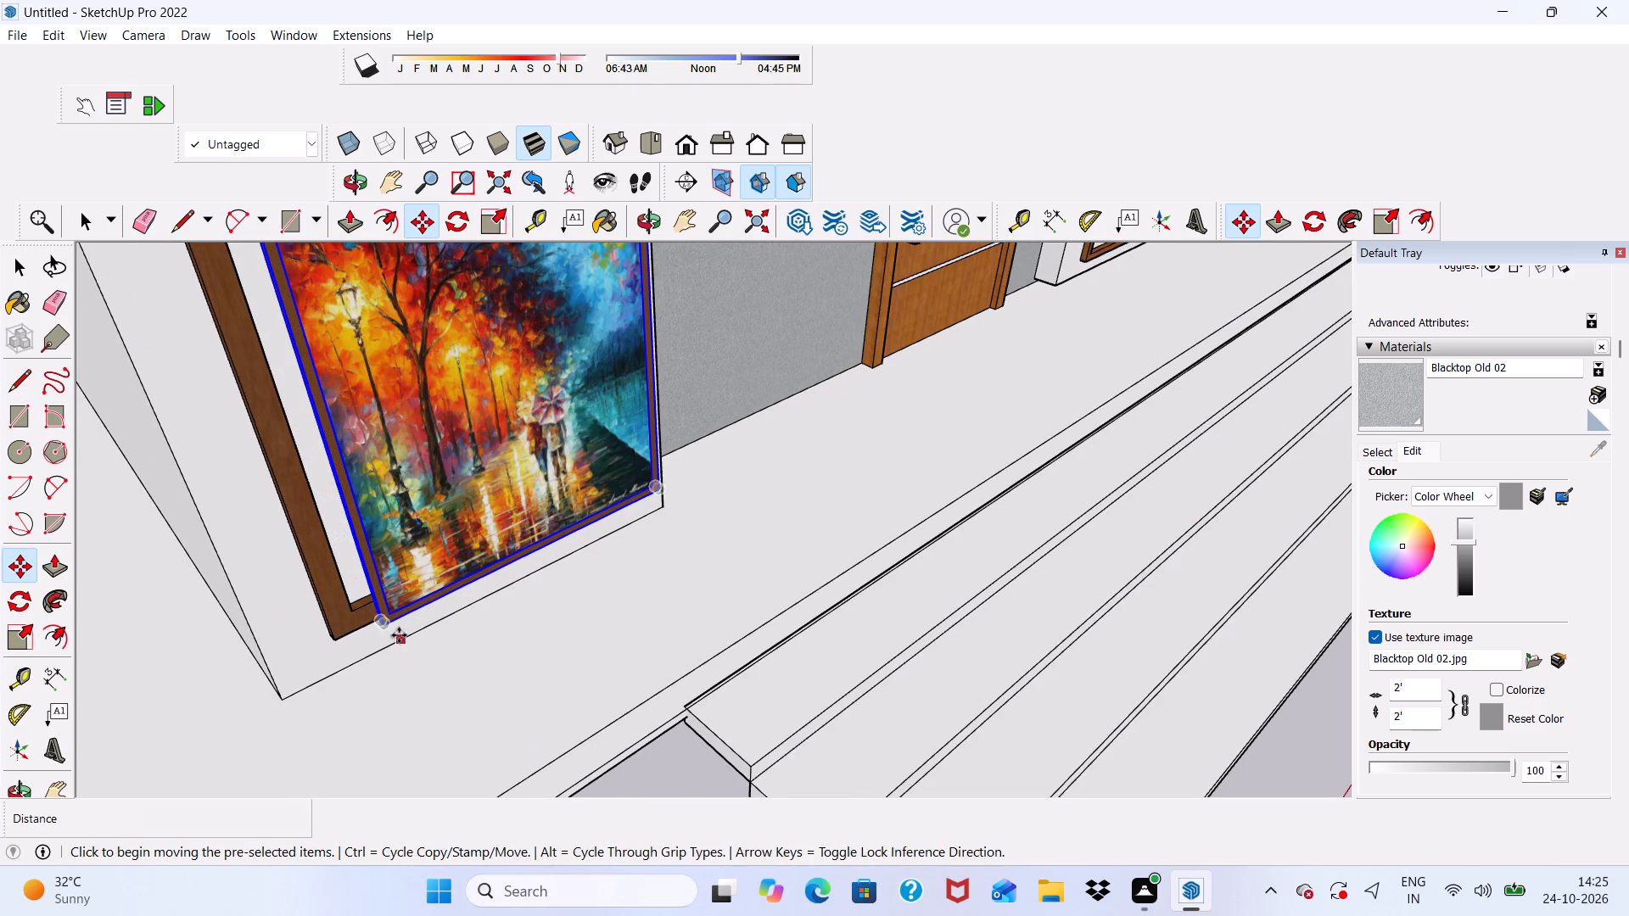
pyautogui.click(388, 625)
pyautogui.moveTo(358, 589); pyautogui.dragTo(358, 597)
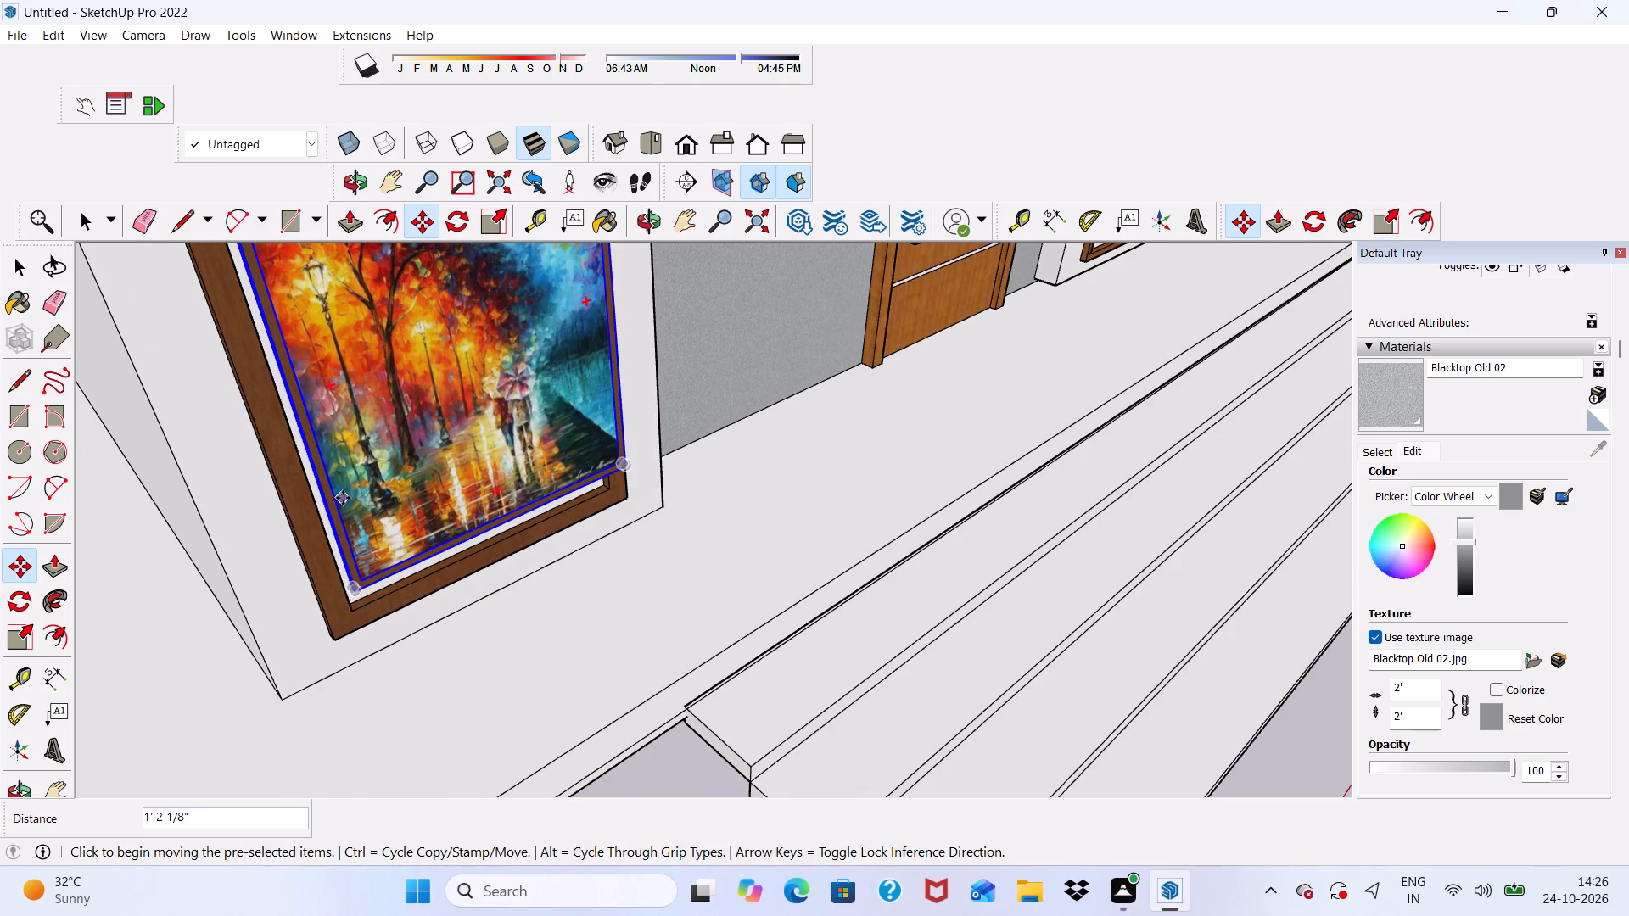
pyautogui.scroll(-9, 343, 508)
pyautogui.scroll(11, 361, 550)
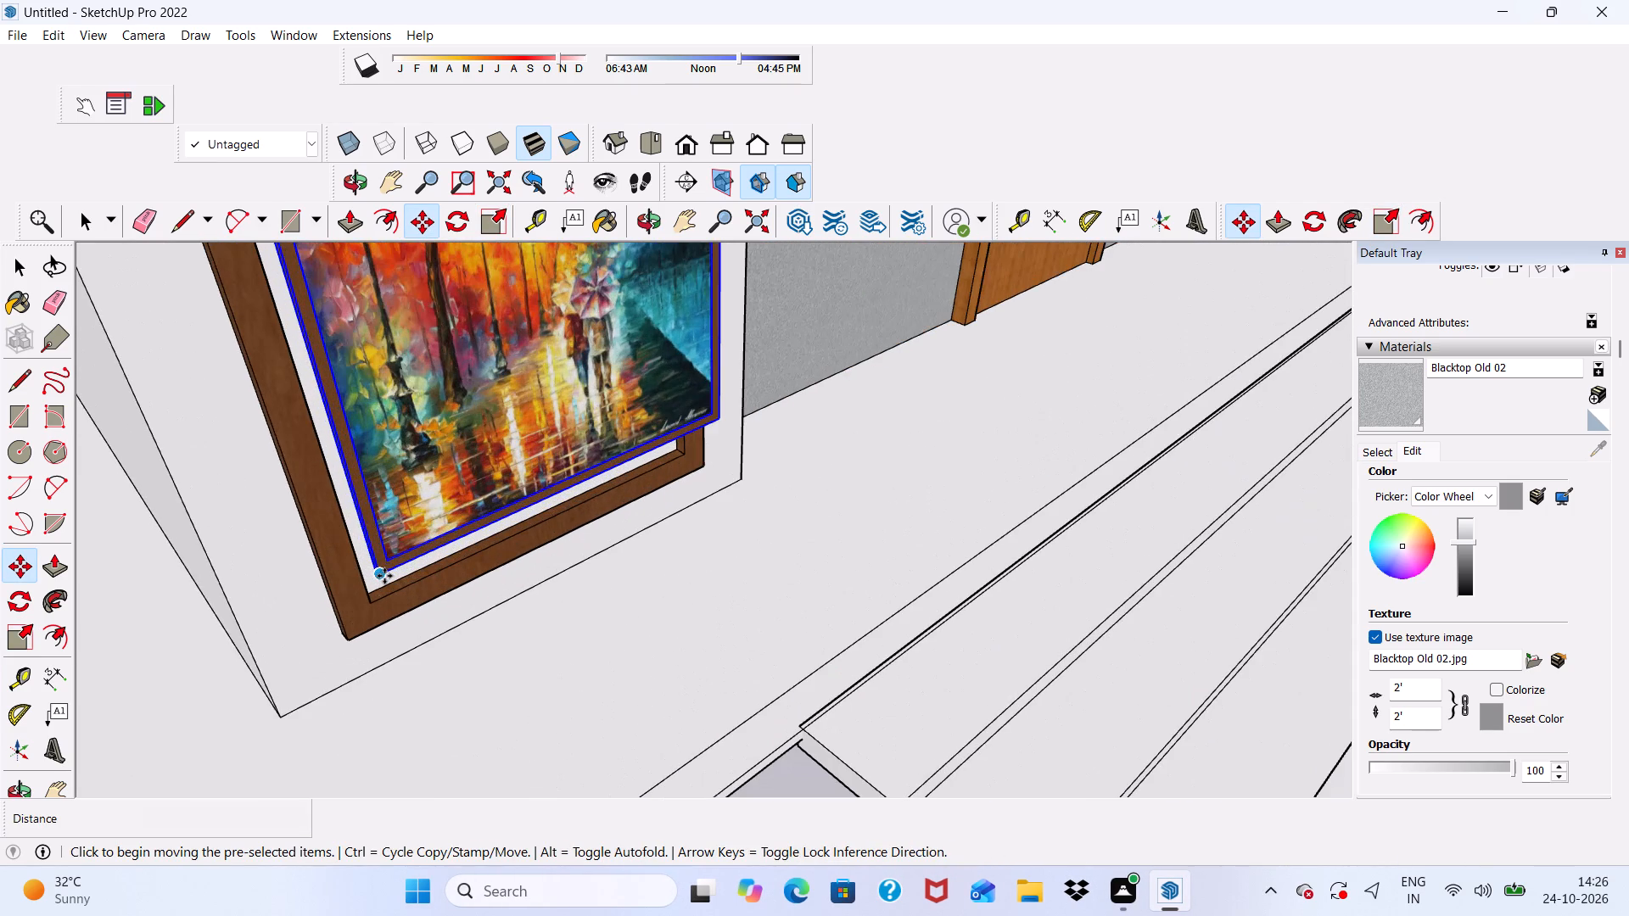
pyautogui.click(384, 576)
pyautogui.click(379, 604)
pyautogui.scroll(-7, 377, 573)
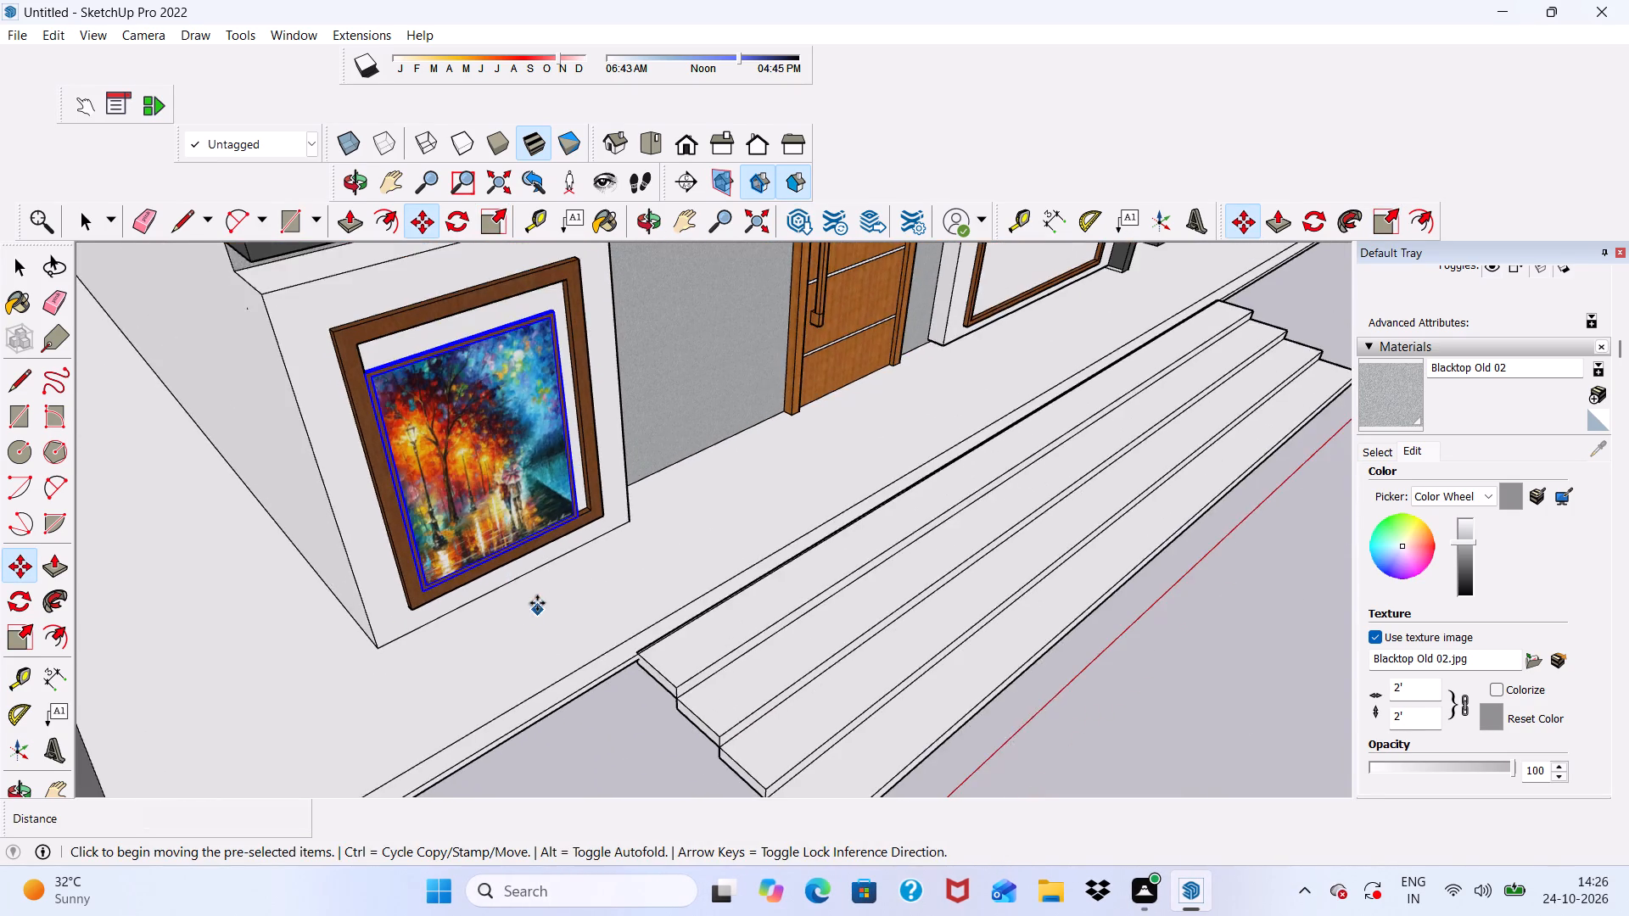
# Scale the painting from its upper corner to fill the inner opening of the wooden frame, and deselect it.
pyautogui.moveTo(536, 600); pyautogui.dragTo(367, 616, button='middle')
pyautogui.scroll(7, 331, 298)
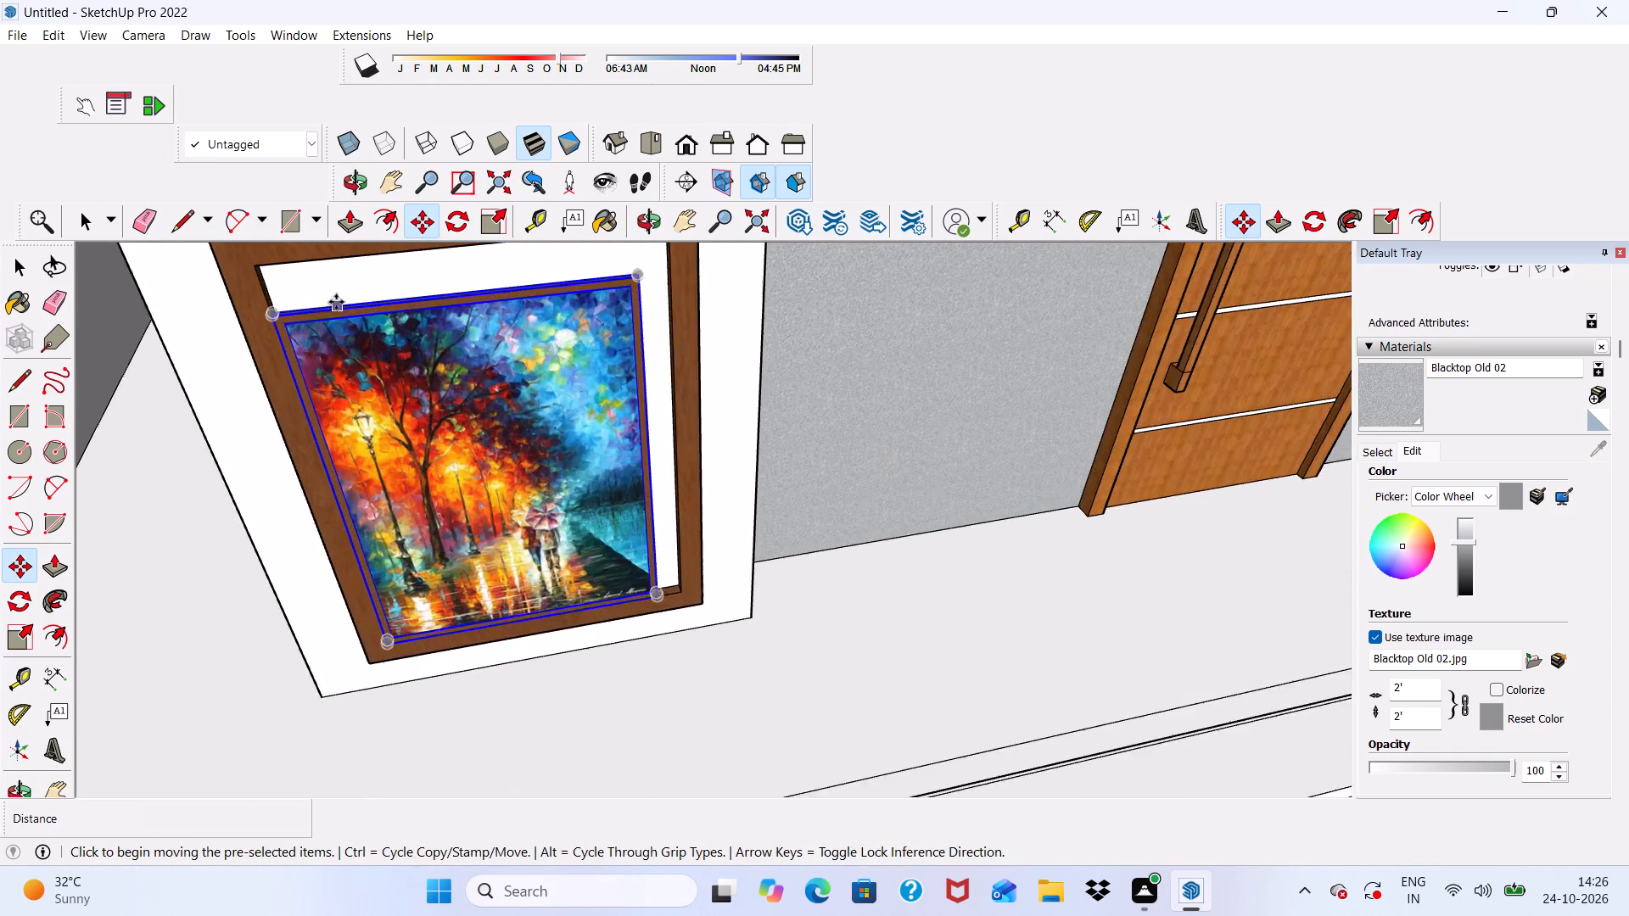
pyautogui.moveTo(339, 306); pyautogui.dragTo(298, 365, button='middle')
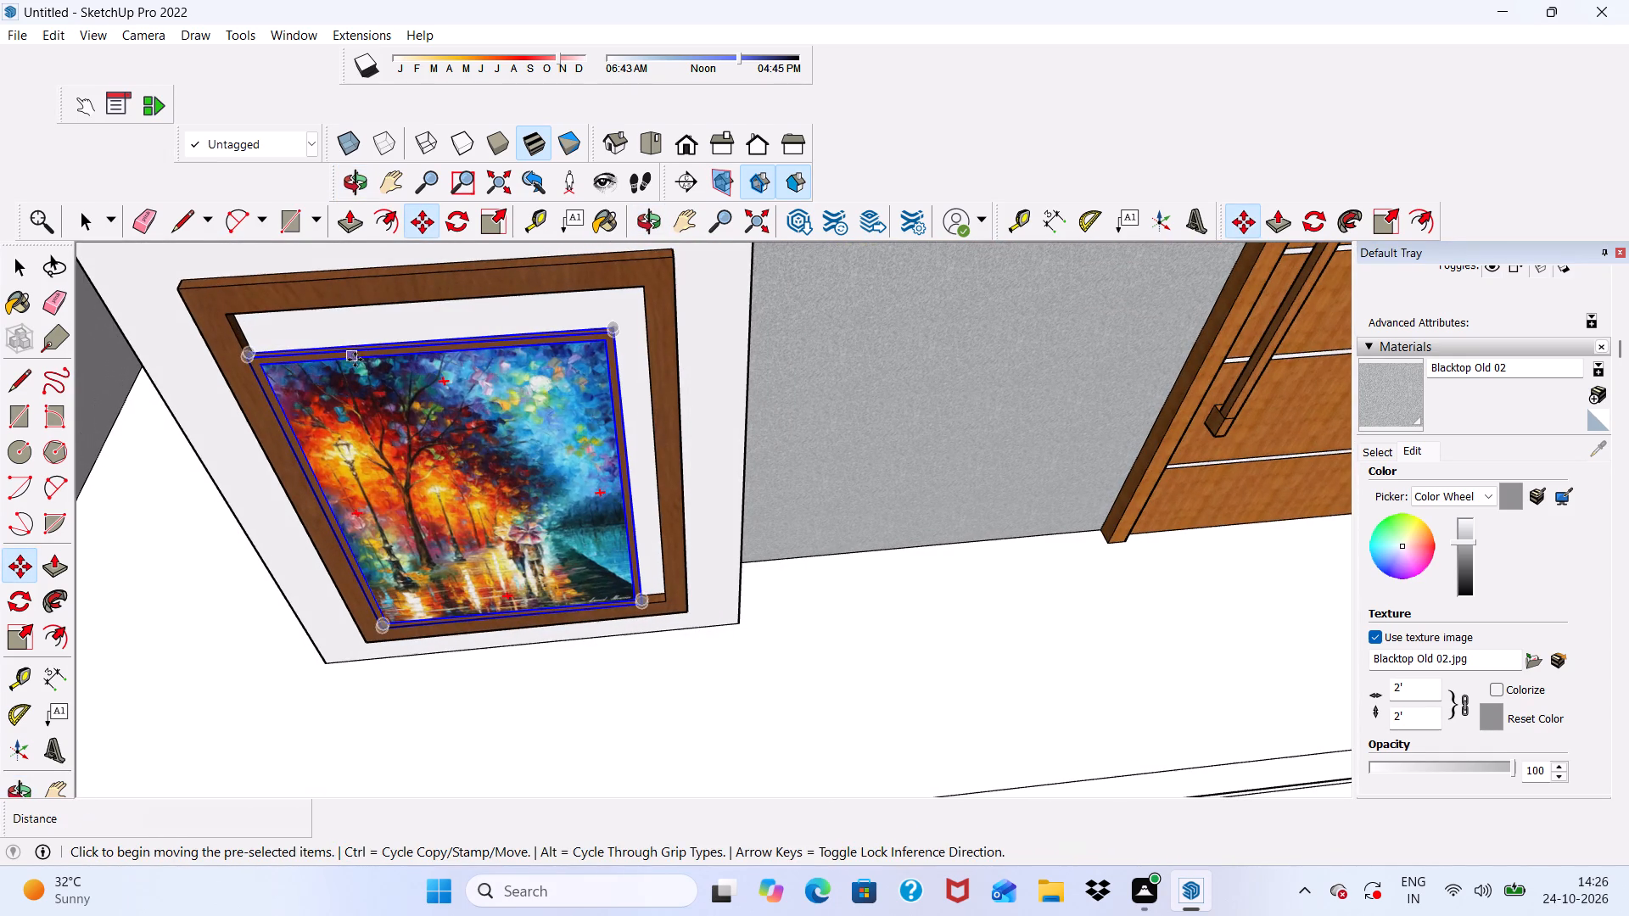
pyautogui.click(502, 204)
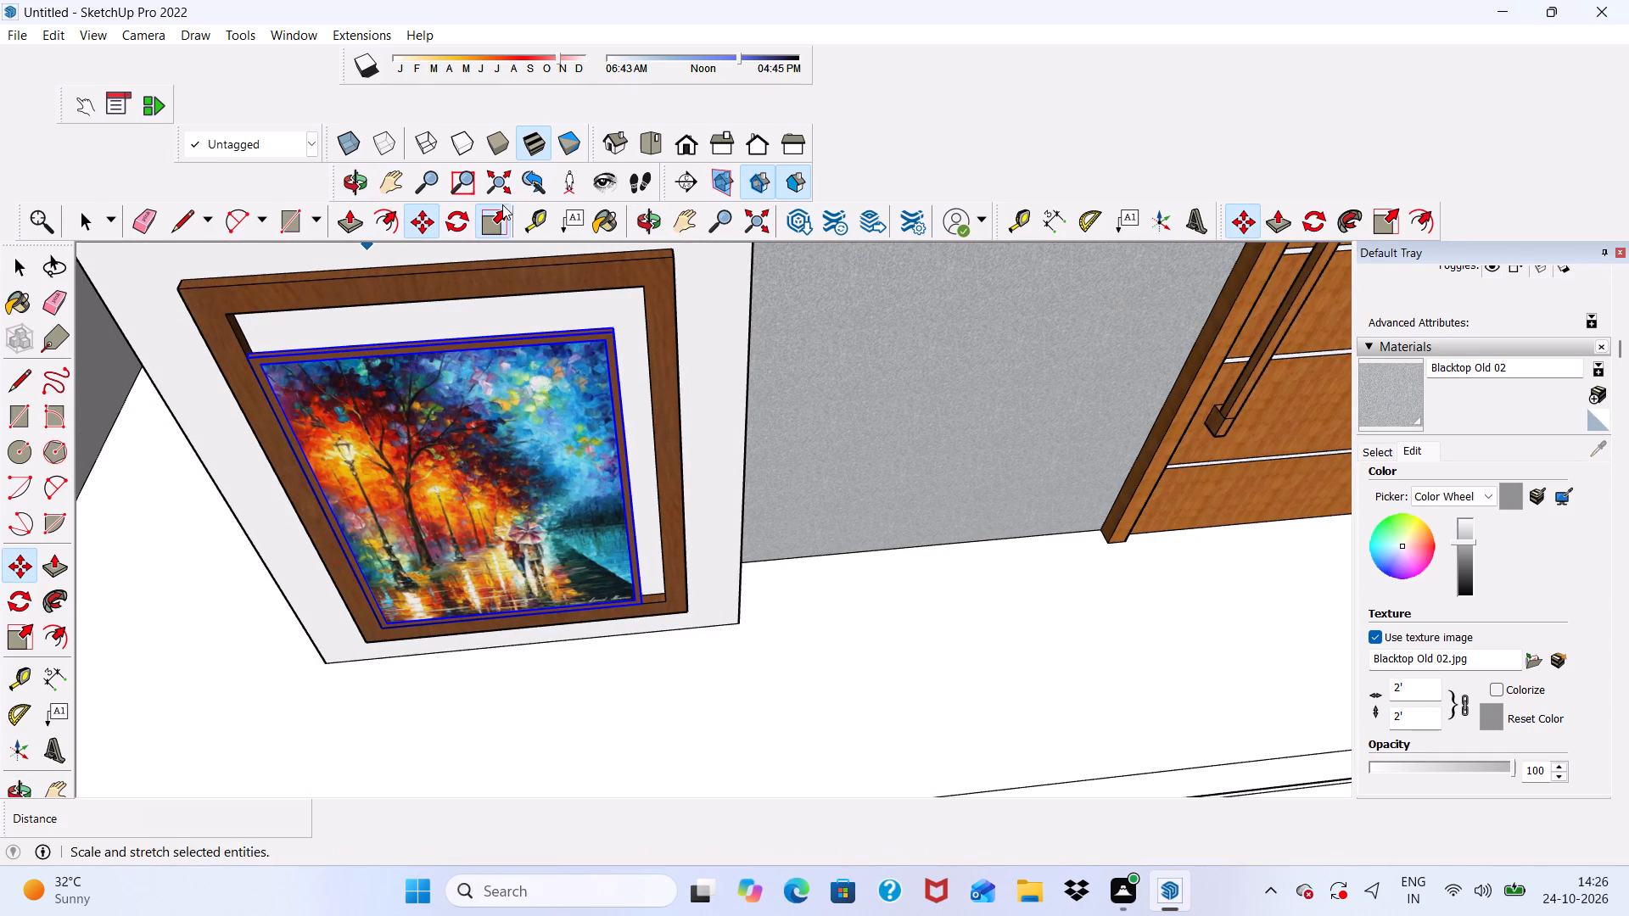
pyautogui.moveTo(619, 332); pyautogui.dragTo(654, 284)
pyautogui.scroll(-12, 553, 321)
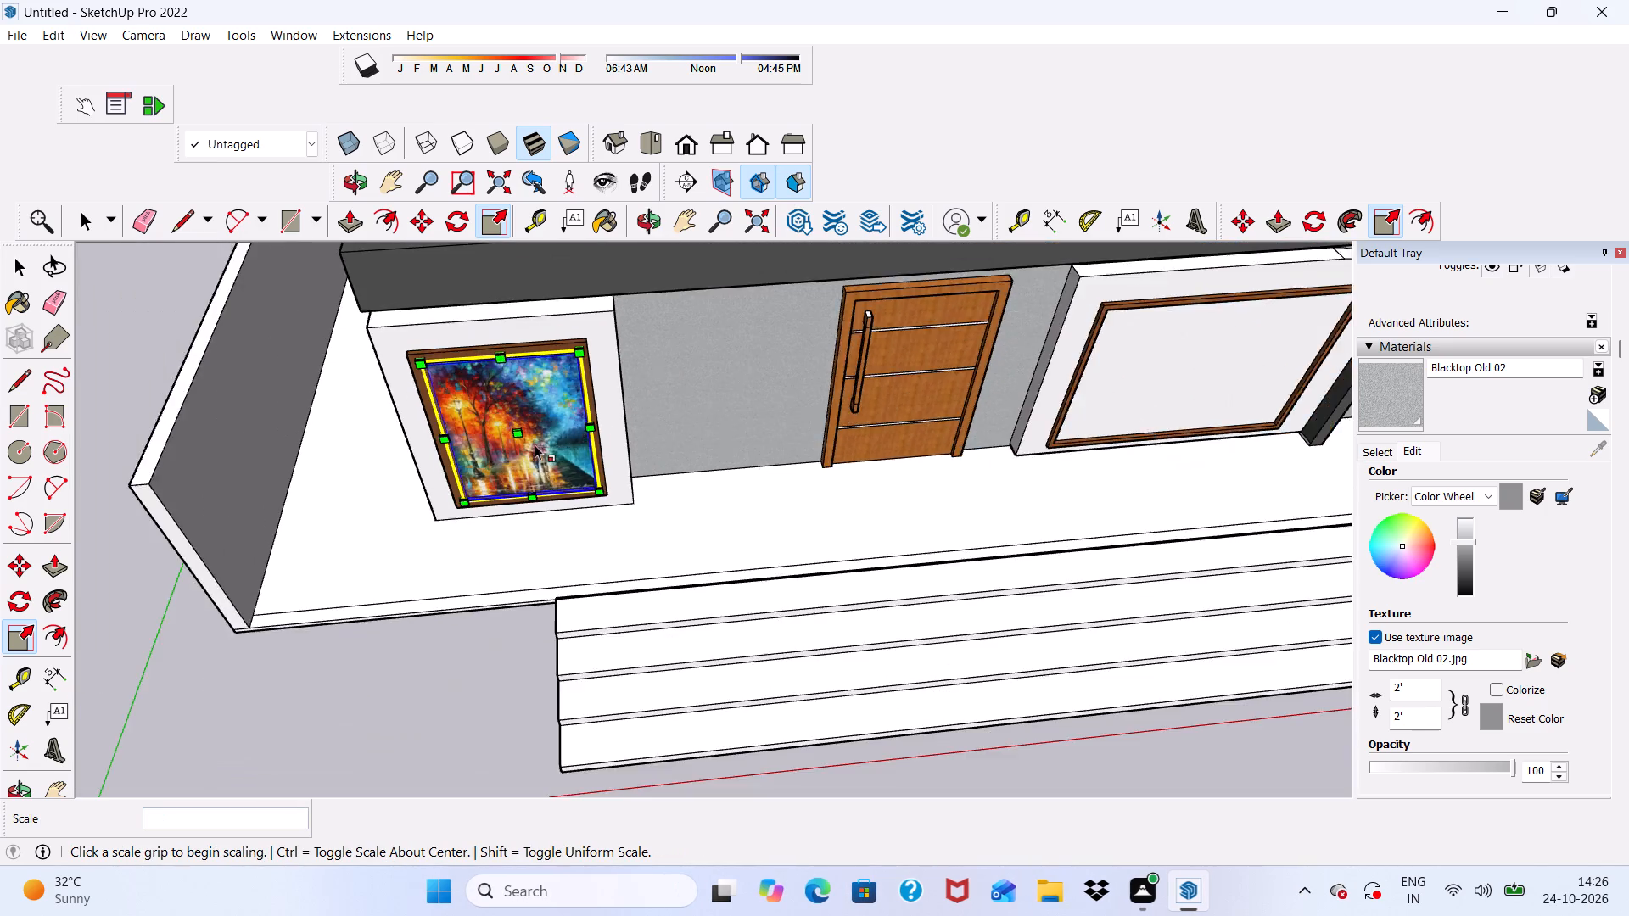
pyautogui.scroll(-2, 535, 444)
pyautogui.click(397, 655)
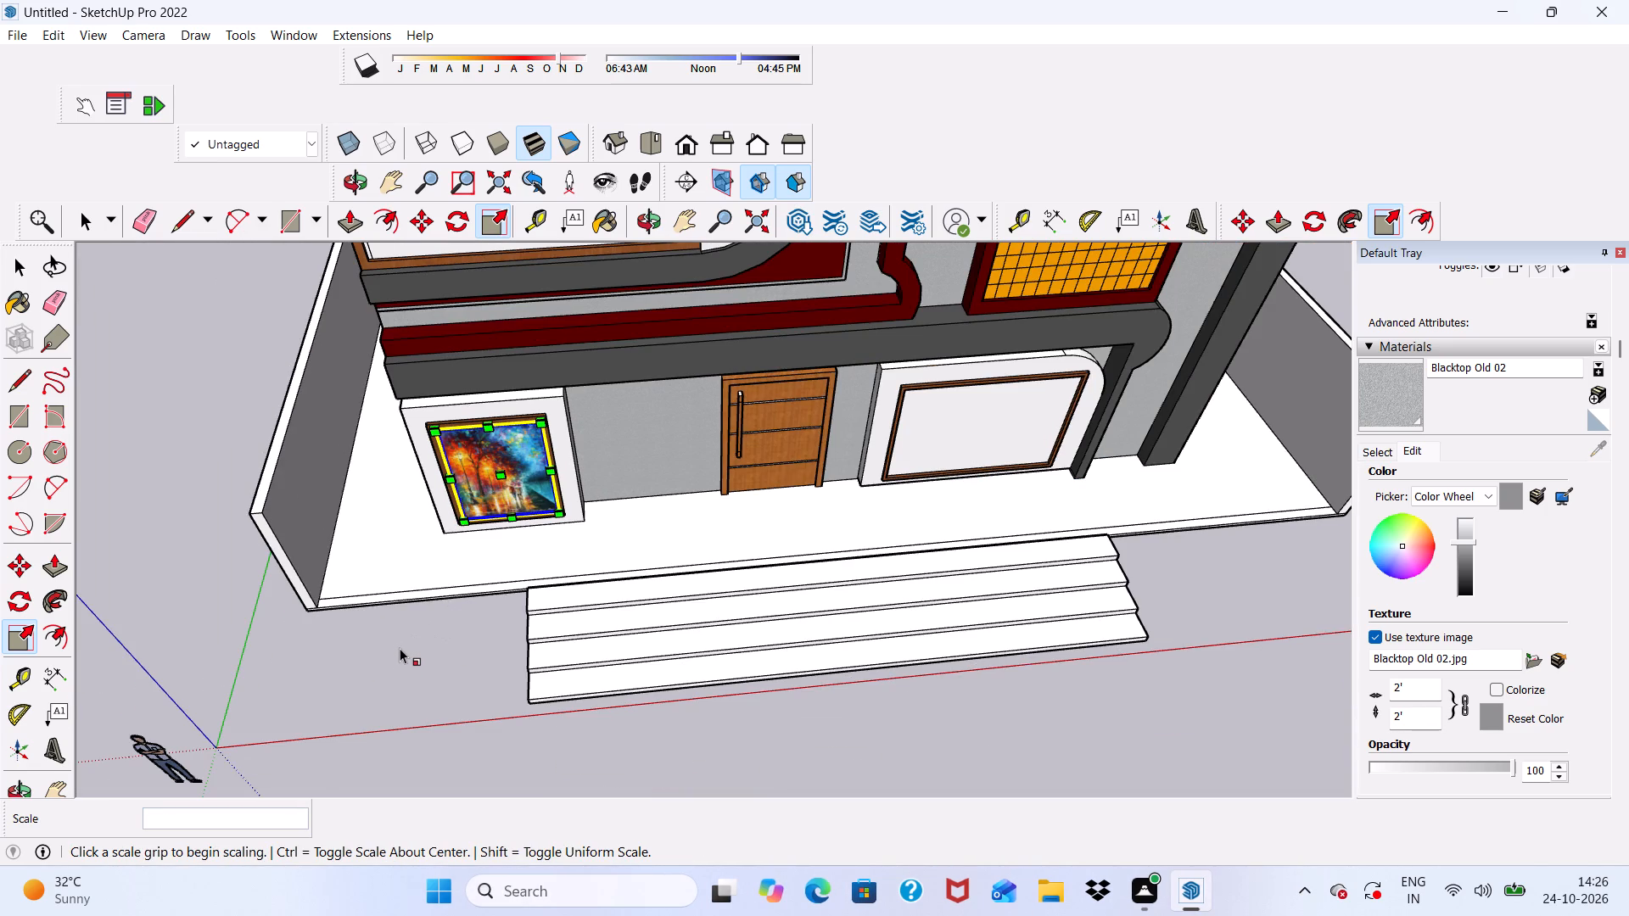
pyautogui.press('space')
pyautogui.click(485, 656)
pyautogui.scroll(-1, 550, 567)
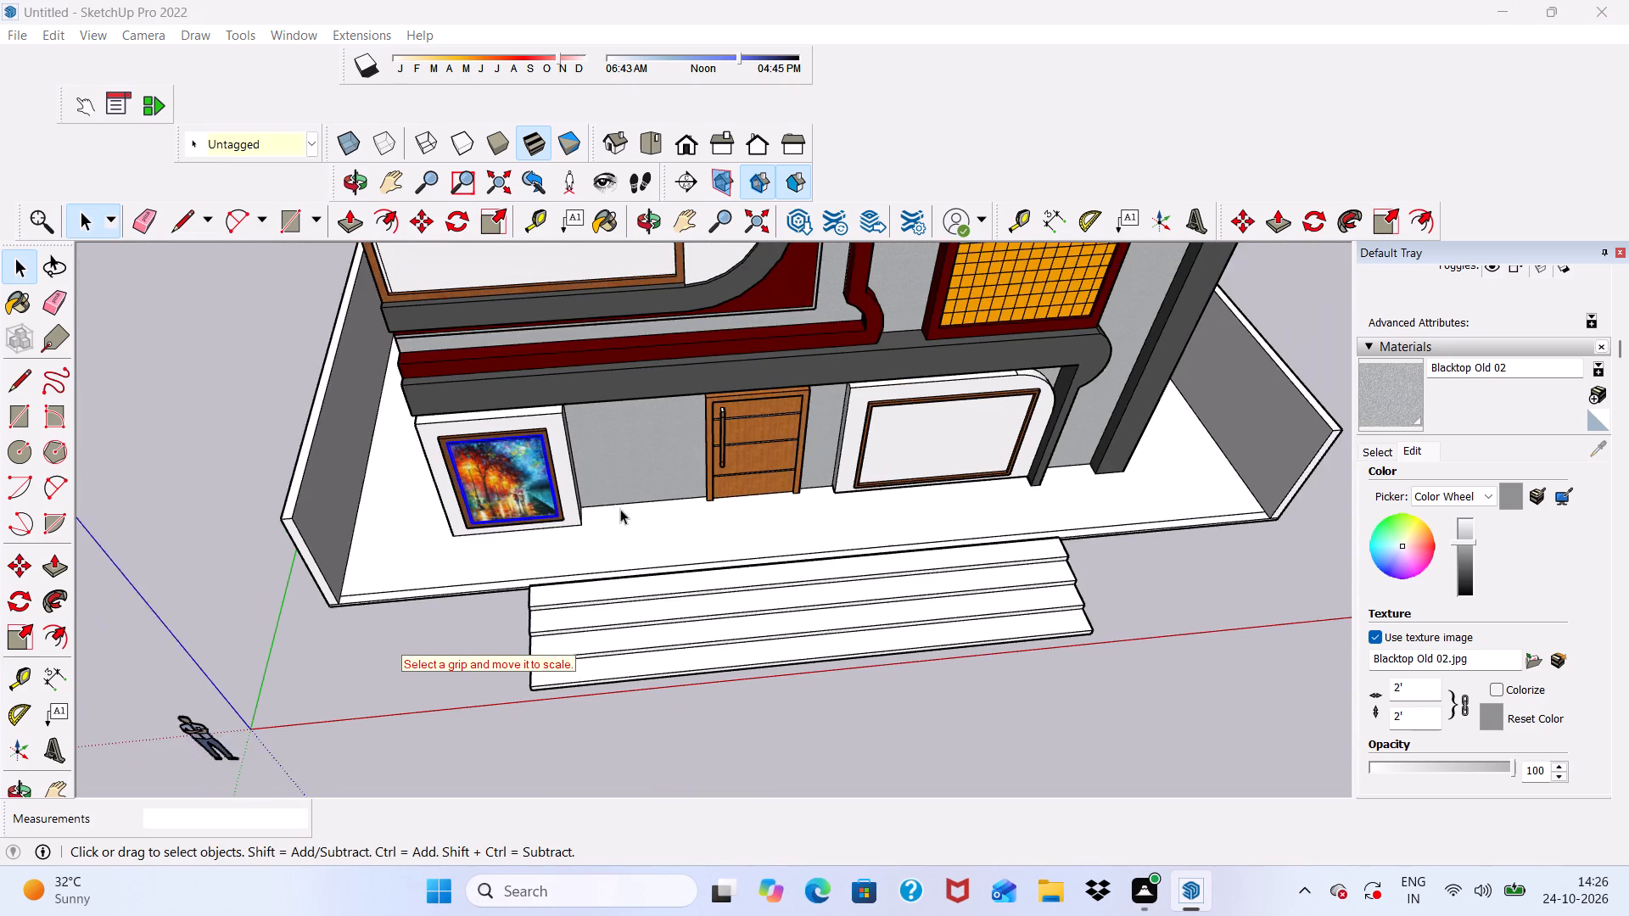
pyautogui.moveTo(623, 509); pyautogui.dragTo(638, 276, button='middle')
pyautogui.scroll(9, 499, 525)
pyautogui.click(231, 332)
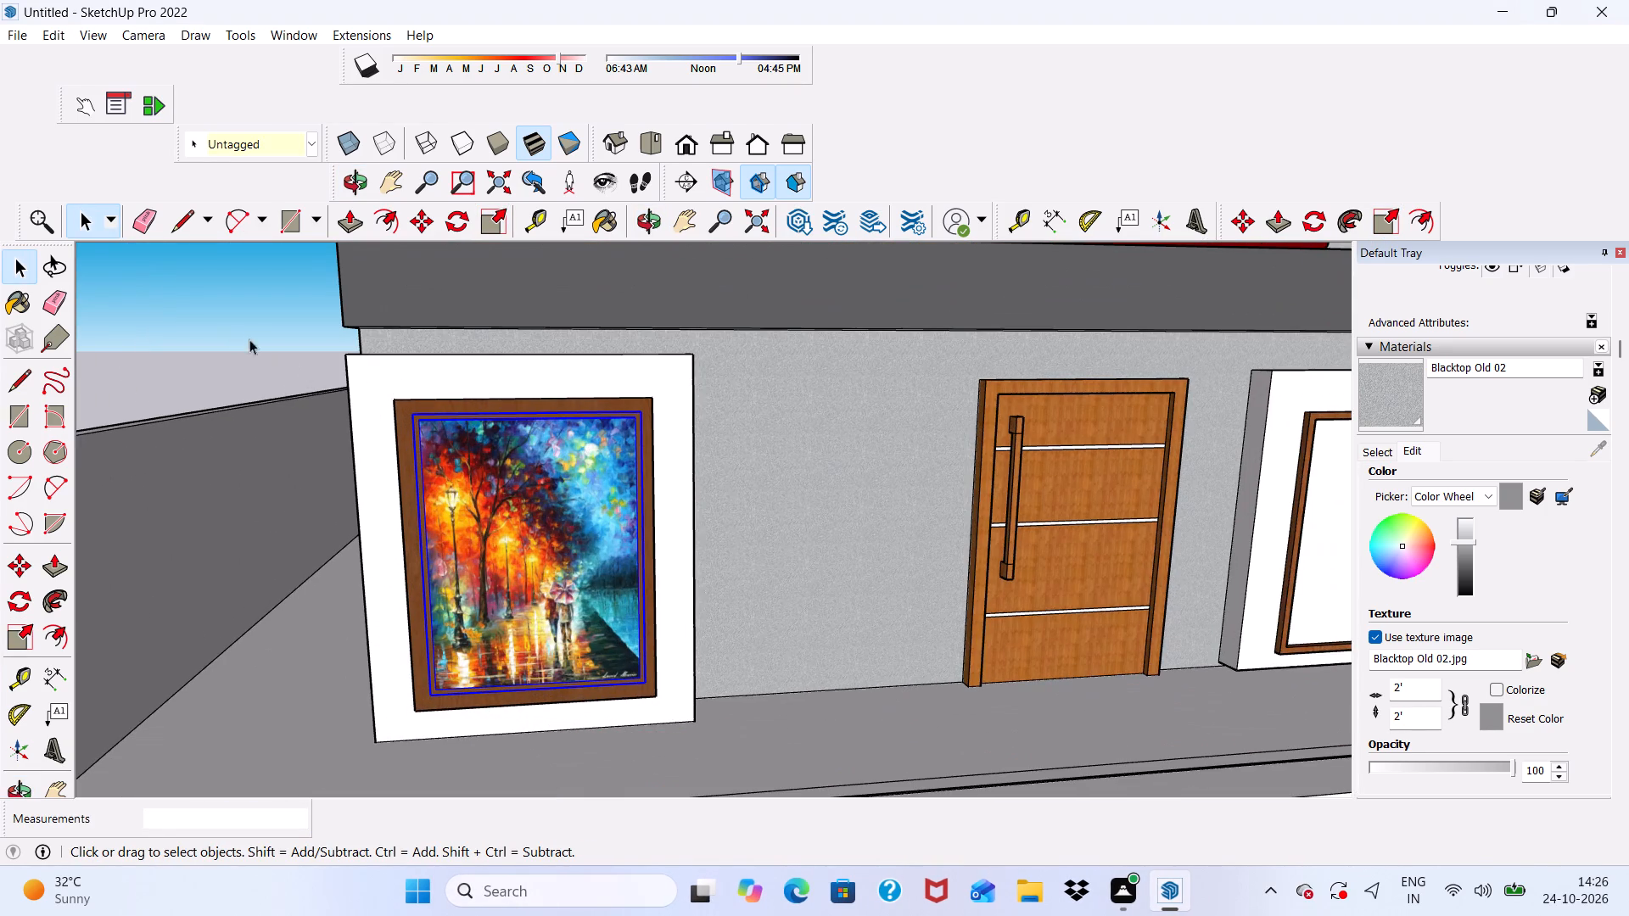
# Import the downloaded "FRAME" model and place it on the ground beyond the end of the building's front steps.
pyautogui.scroll(4, 513, 455)
pyautogui.scroll(-15, 626, 373)
pyautogui.moveTo(691, 455); pyautogui.dragTo(680, 472, button='middle')
pyautogui.scroll(-1, 680, 468)
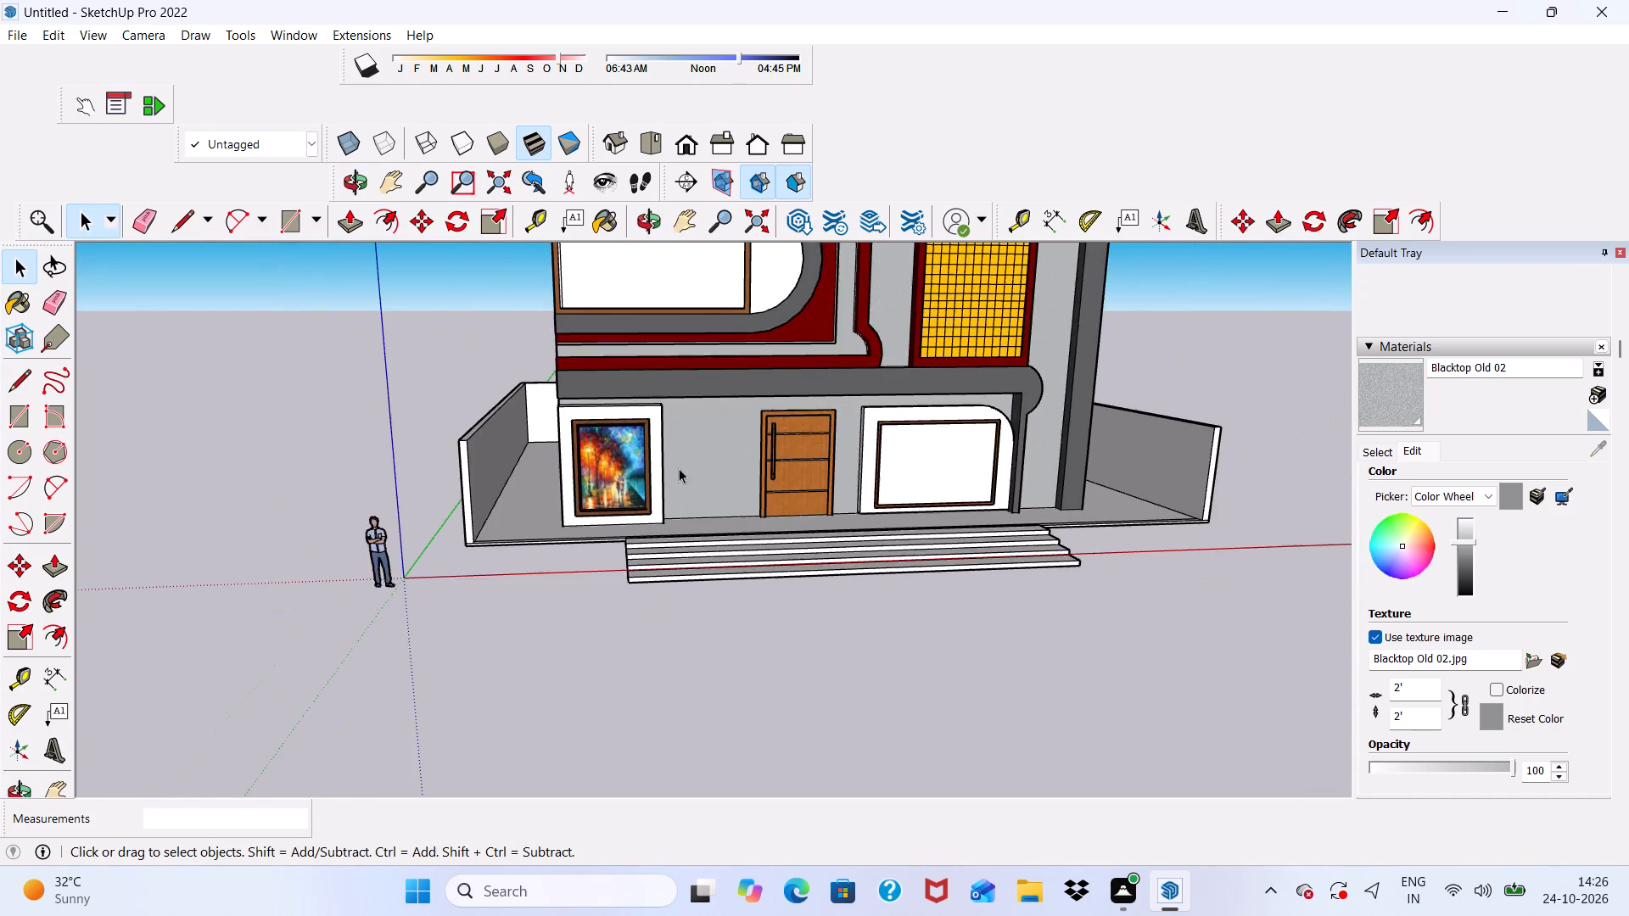
pyautogui.scroll(-7, 679, 468)
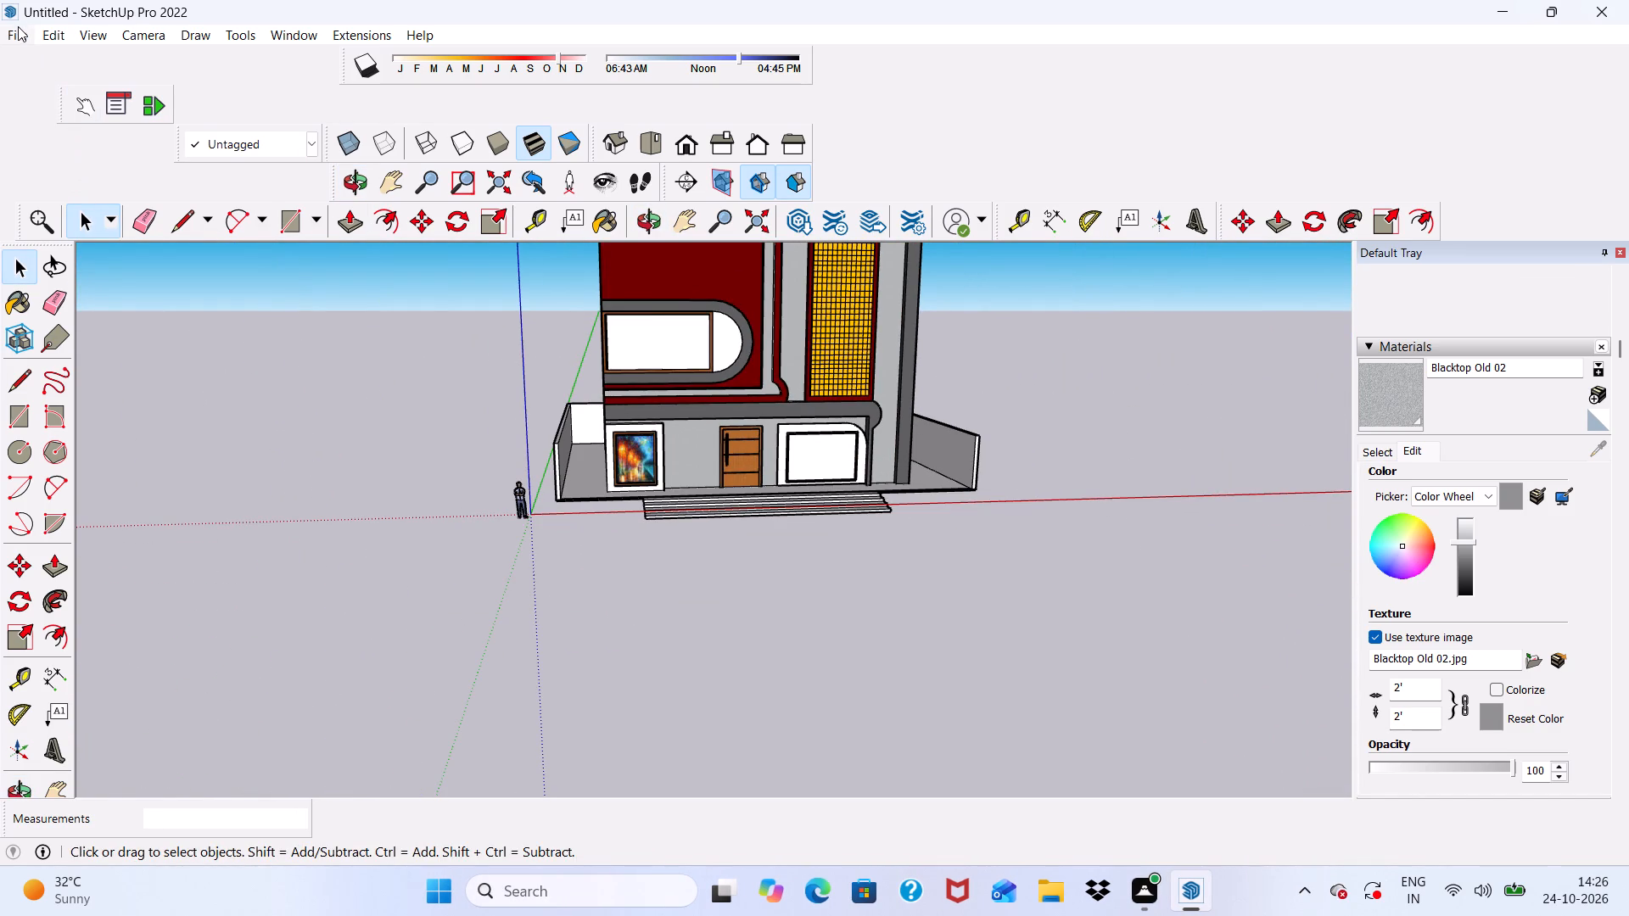
pyautogui.click(18, 31)
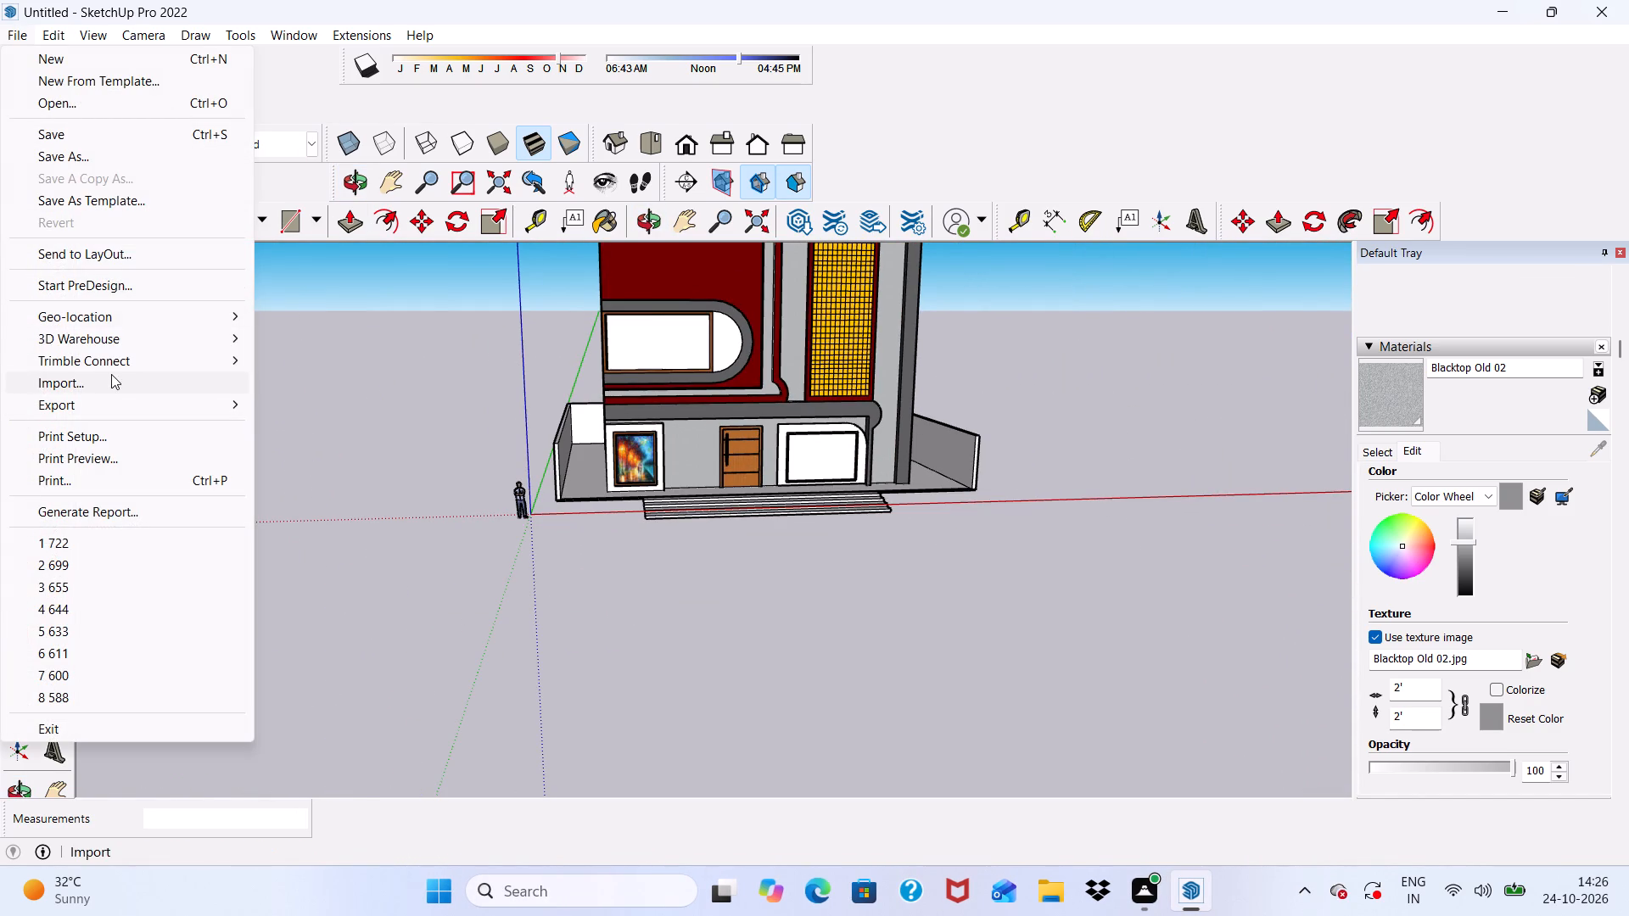
pyautogui.click(111, 378)
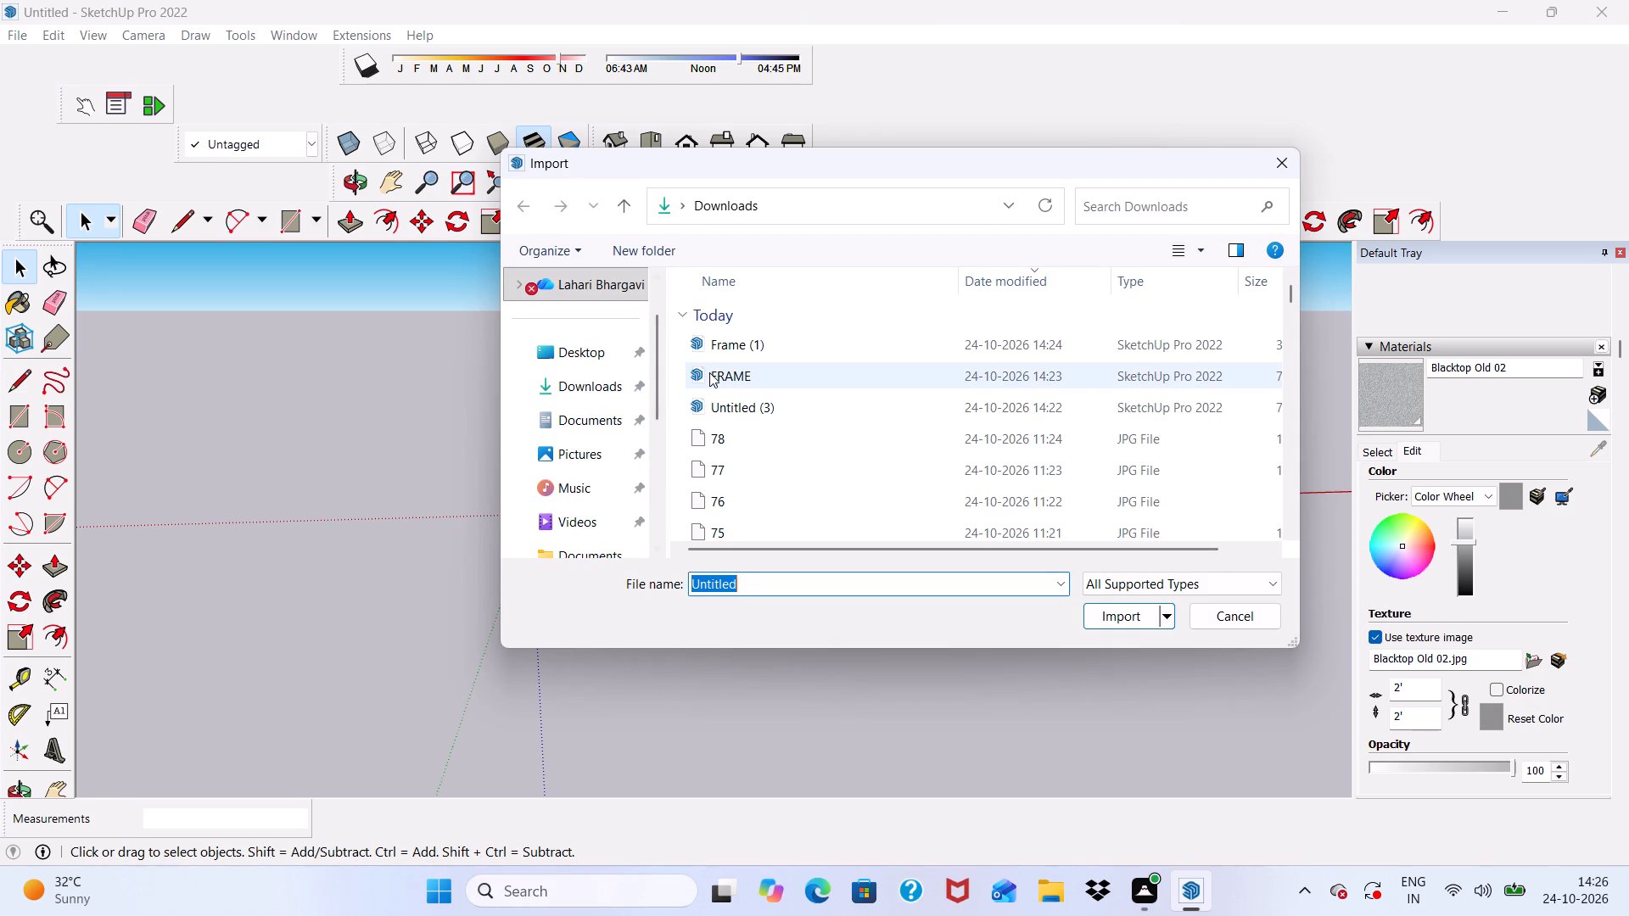
pyautogui.click(710, 372)
pyautogui.click(1126, 612)
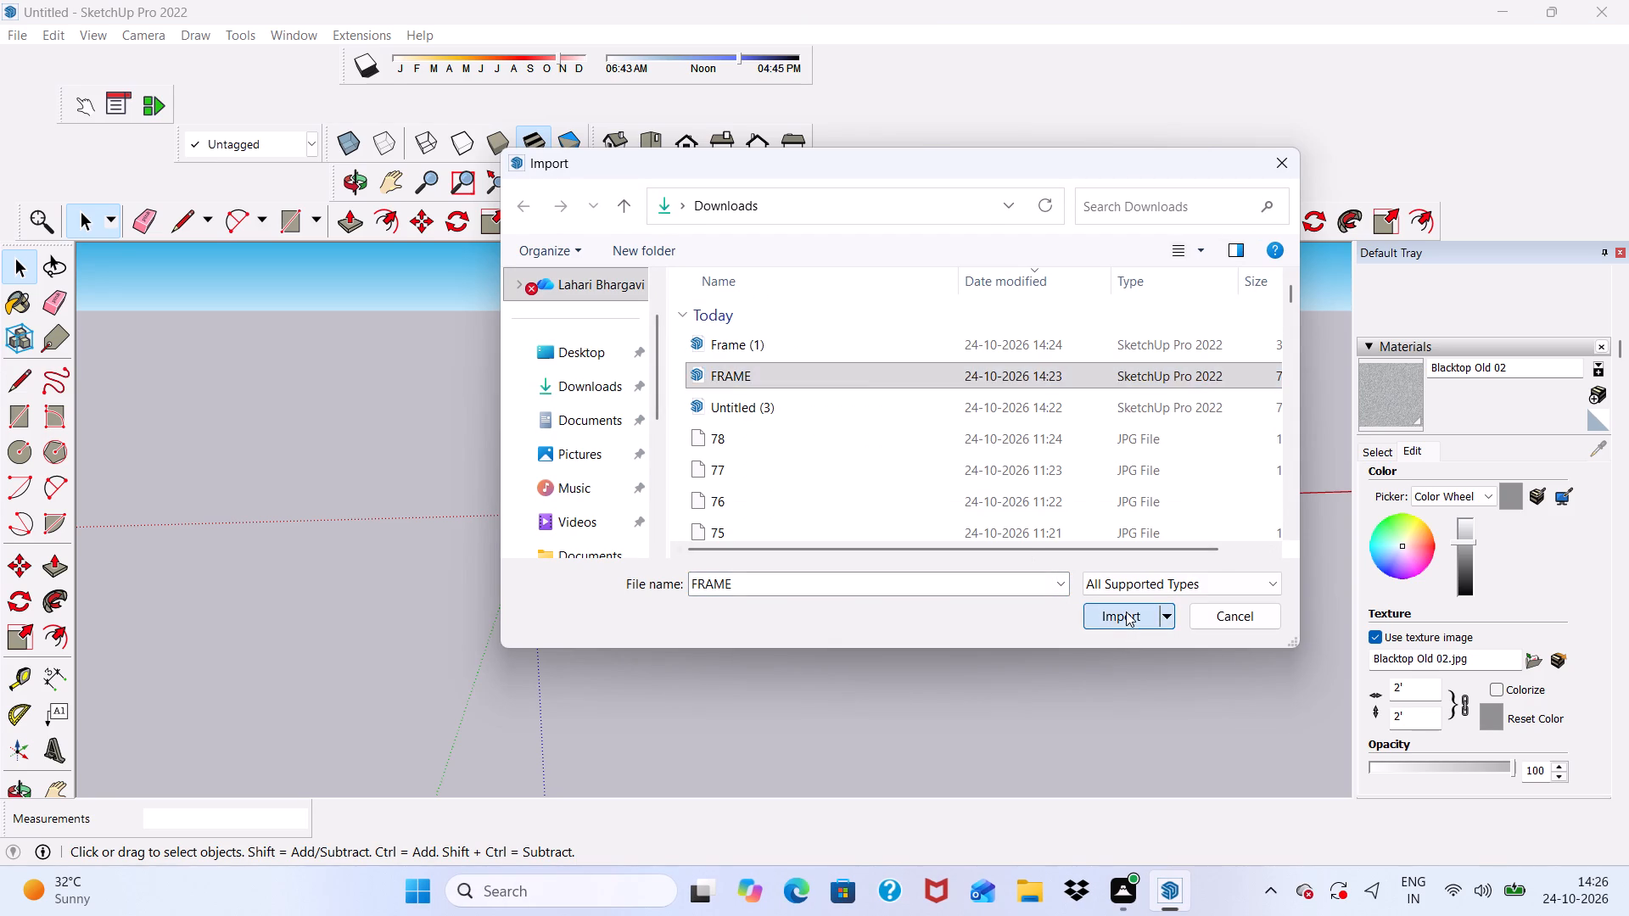
pyautogui.doubleClick(999, 518)
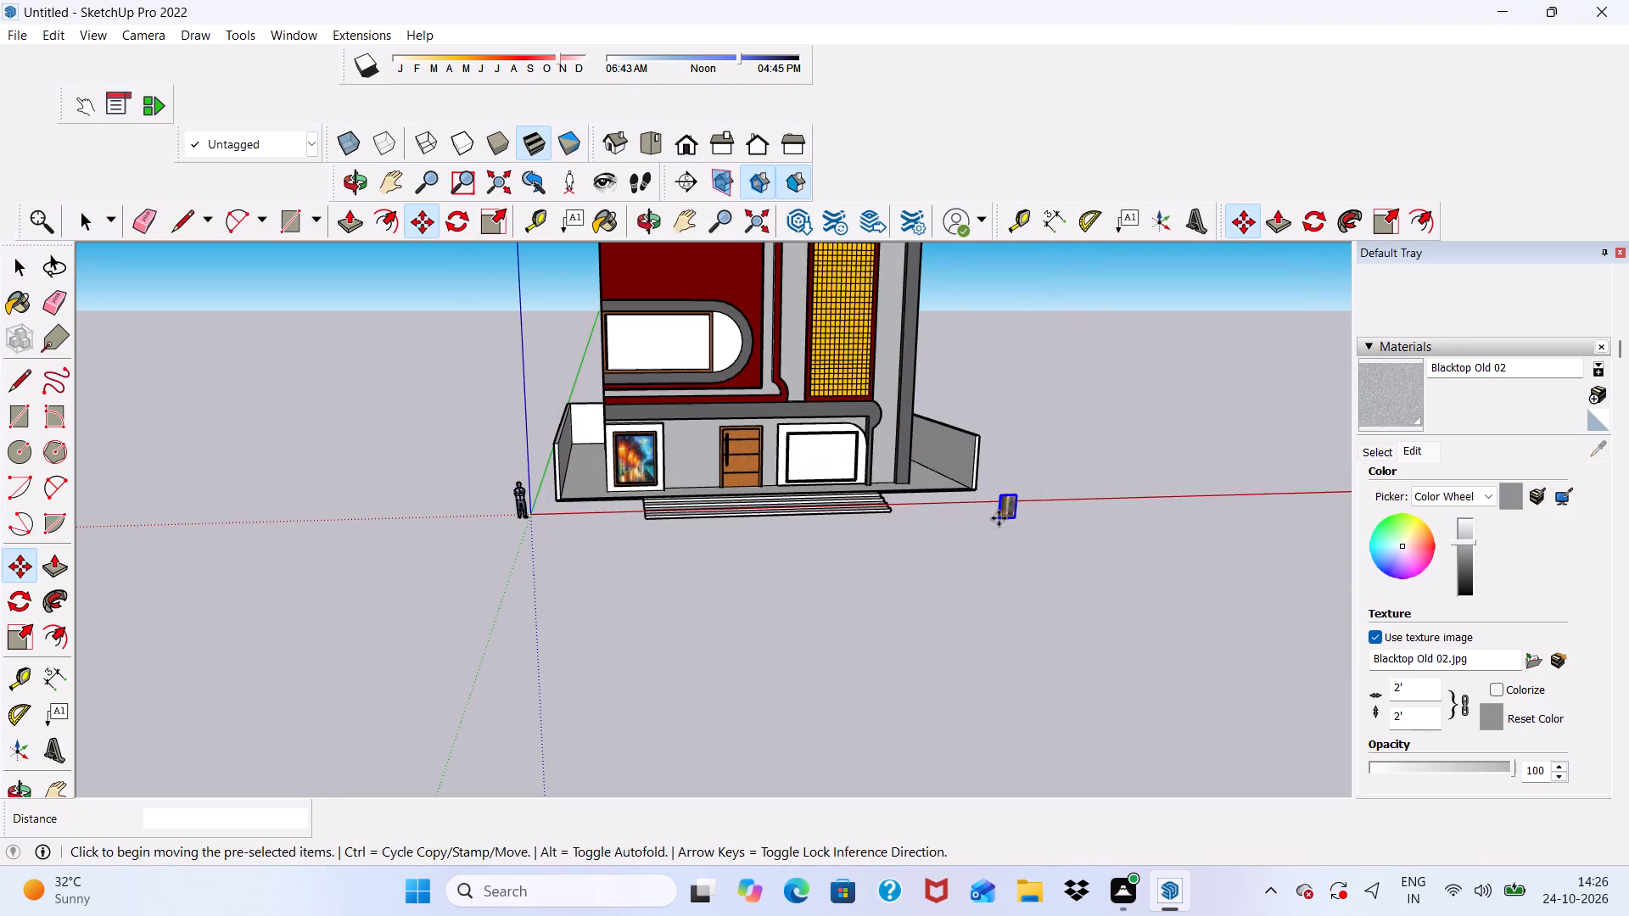
# Enlarge the imported arch-and-moon picture uniformly from its upper corner with the Scale tool.
pyautogui.scroll(20, 982, 511)
pyautogui.scroll(2, 982, 511)
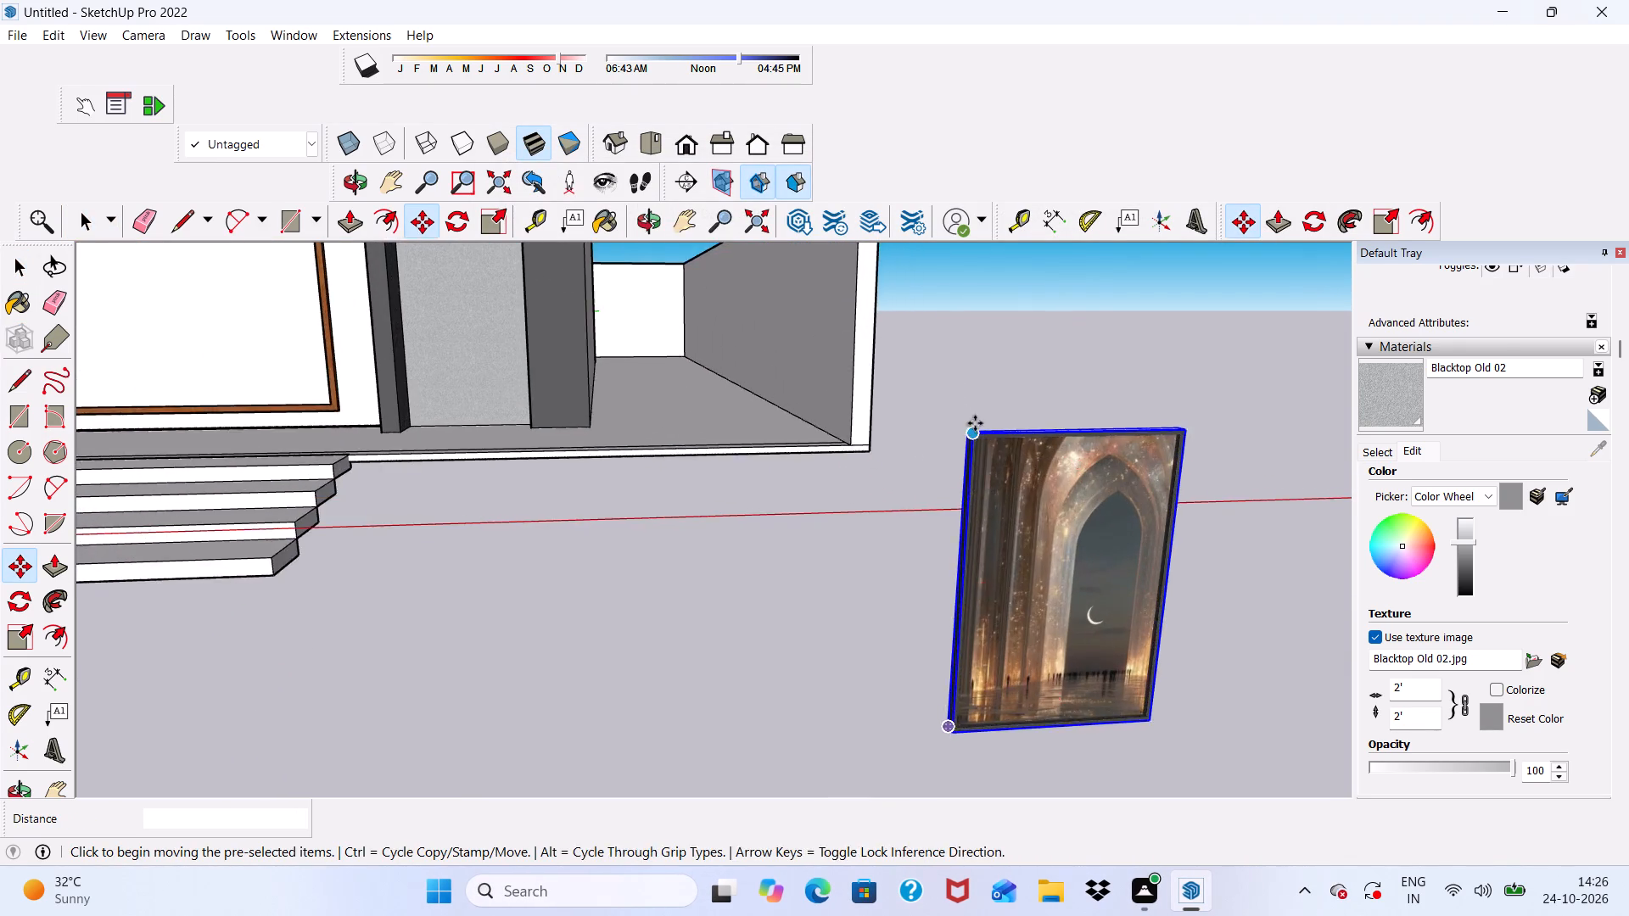
pyautogui.scroll(-11, 972, 421)
pyautogui.scroll(11, 977, 470)
pyautogui.scroll(3, 994, 390)
pyautogui.scroll(-12, 994, 390)
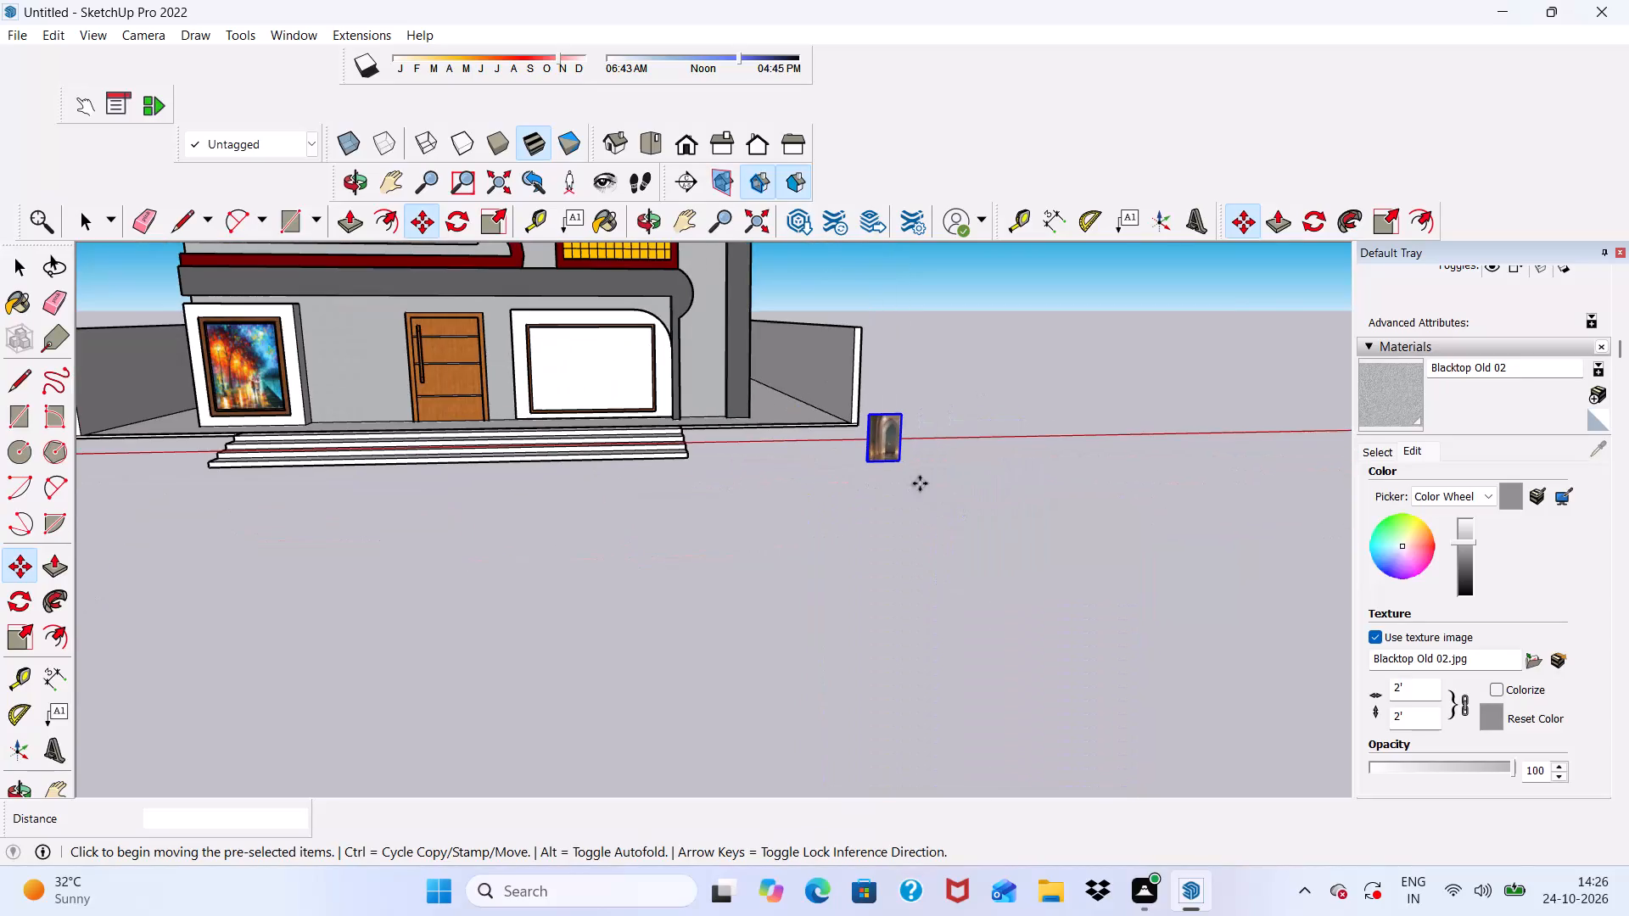
pyautogui.scroll(2, 832, 427)
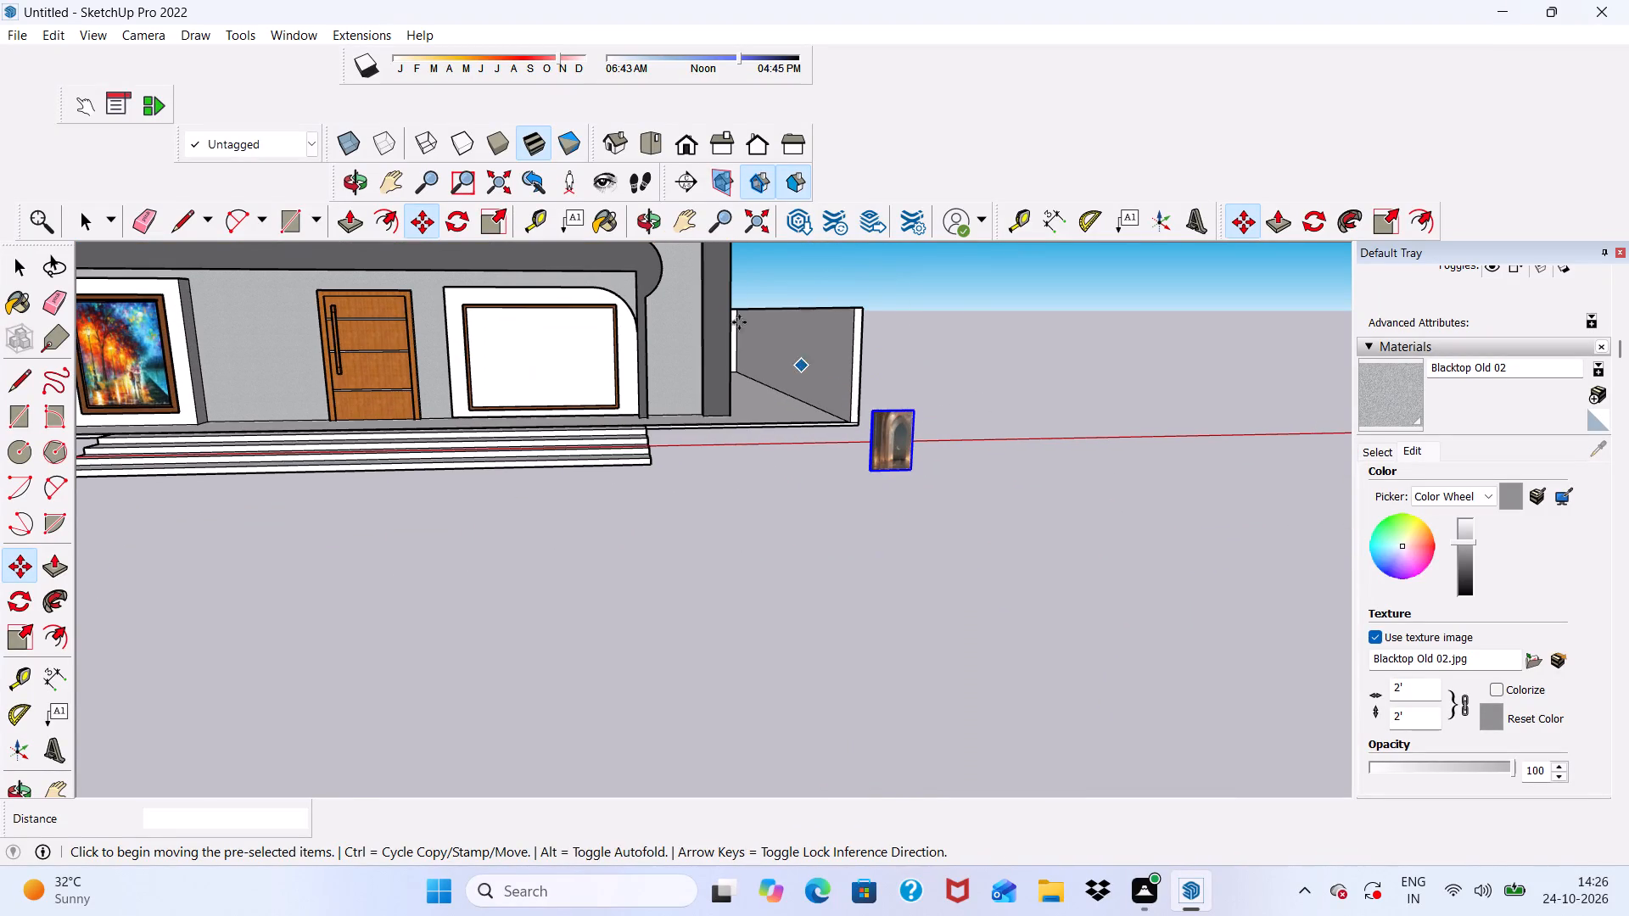
pyautogui.click(490, 215)
pyautogui.scroll(3, 923, 411)
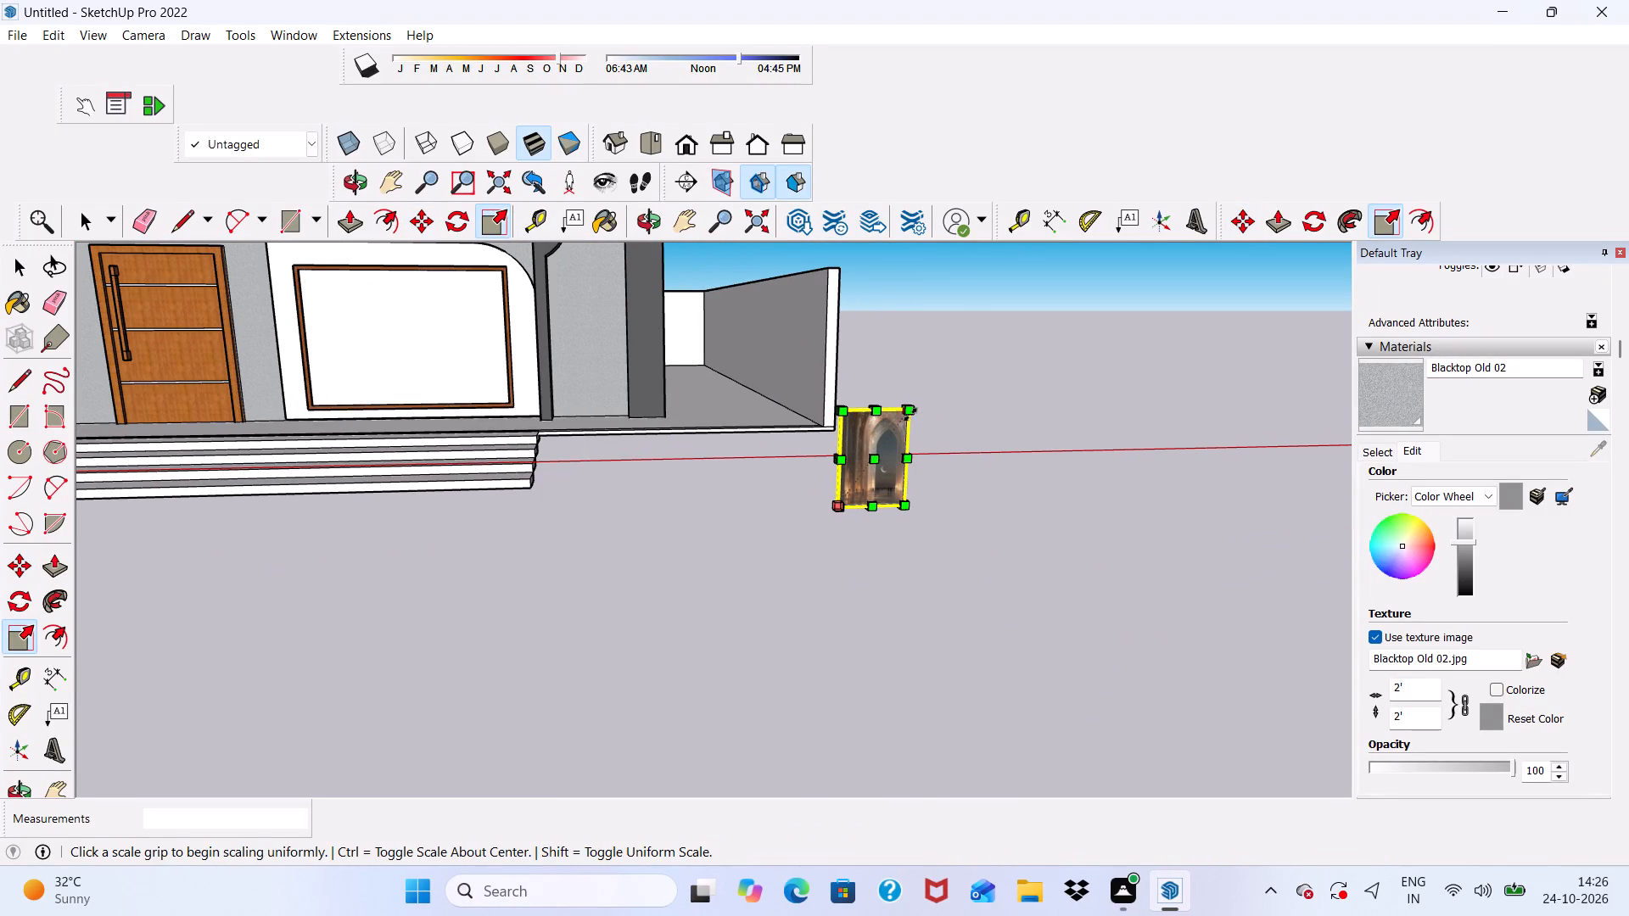
pyautogui.moveTo(911, 410); pyautogui.dragTo(965, 365)
pyautogui.moveTo(971, 360); pyautogui.dragTo(1004, 337)
pyautogui.moveTo(1018, 329); pyautogui.dragTo(1192, 259)
pyautogui.moveTo(1216, 252); pyautogui.dragTo(1234, 246)
pyautogui.scroll(1, 976, 345)
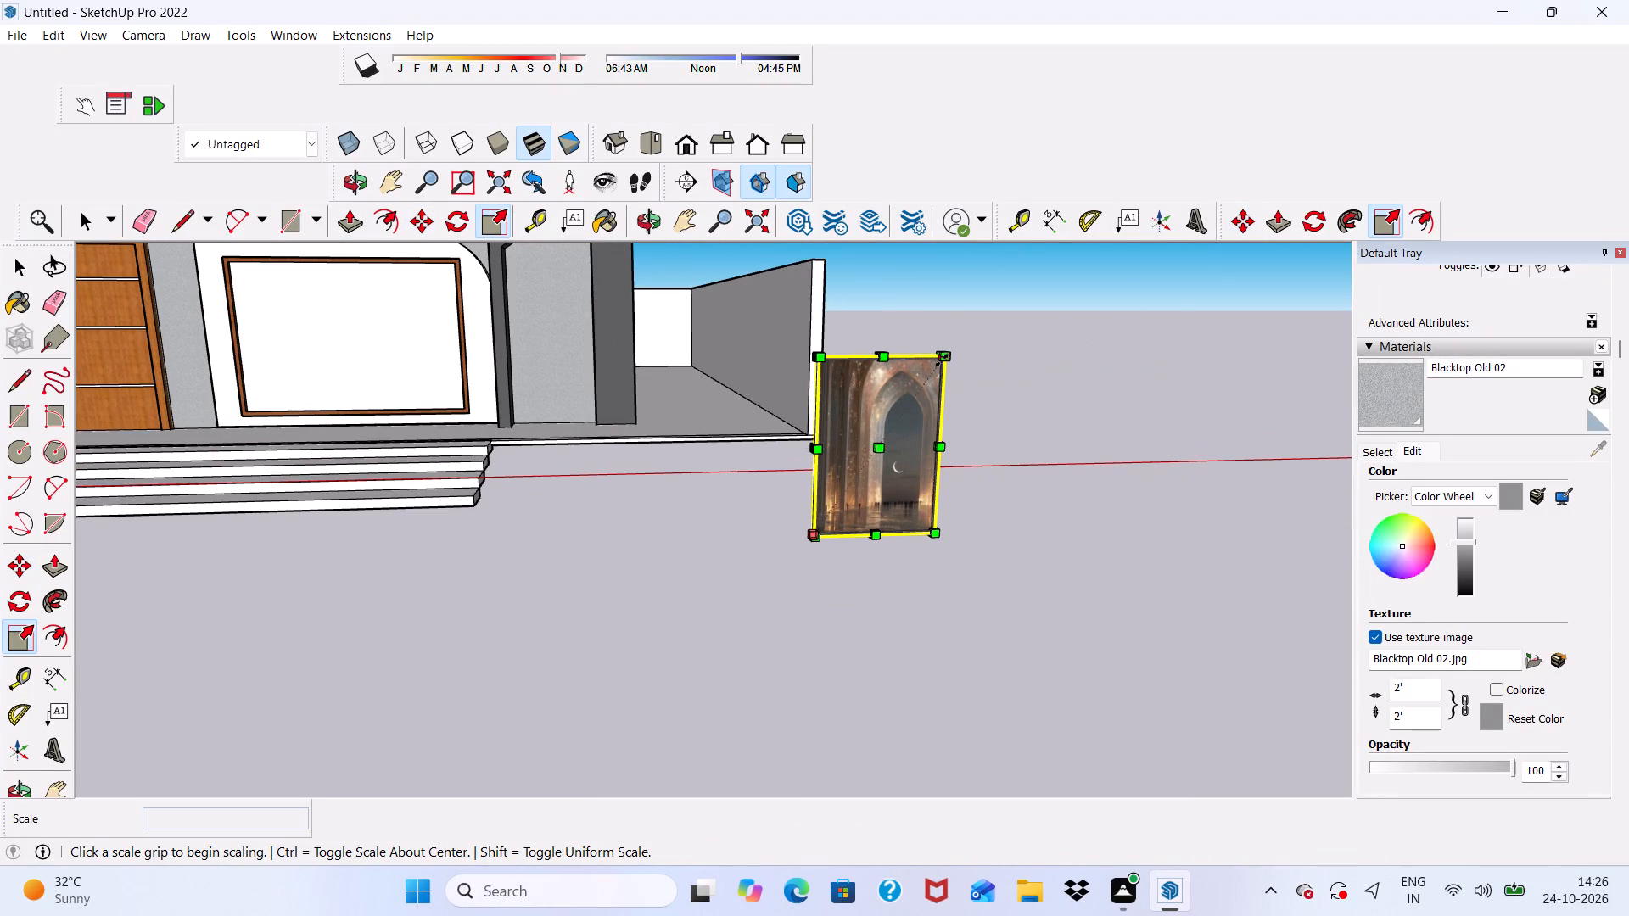
pyautogui.moveTo(943, 359); pyautogui.dragTo(1222, 273)
pyautogui.scroll(-6, 597, 513)
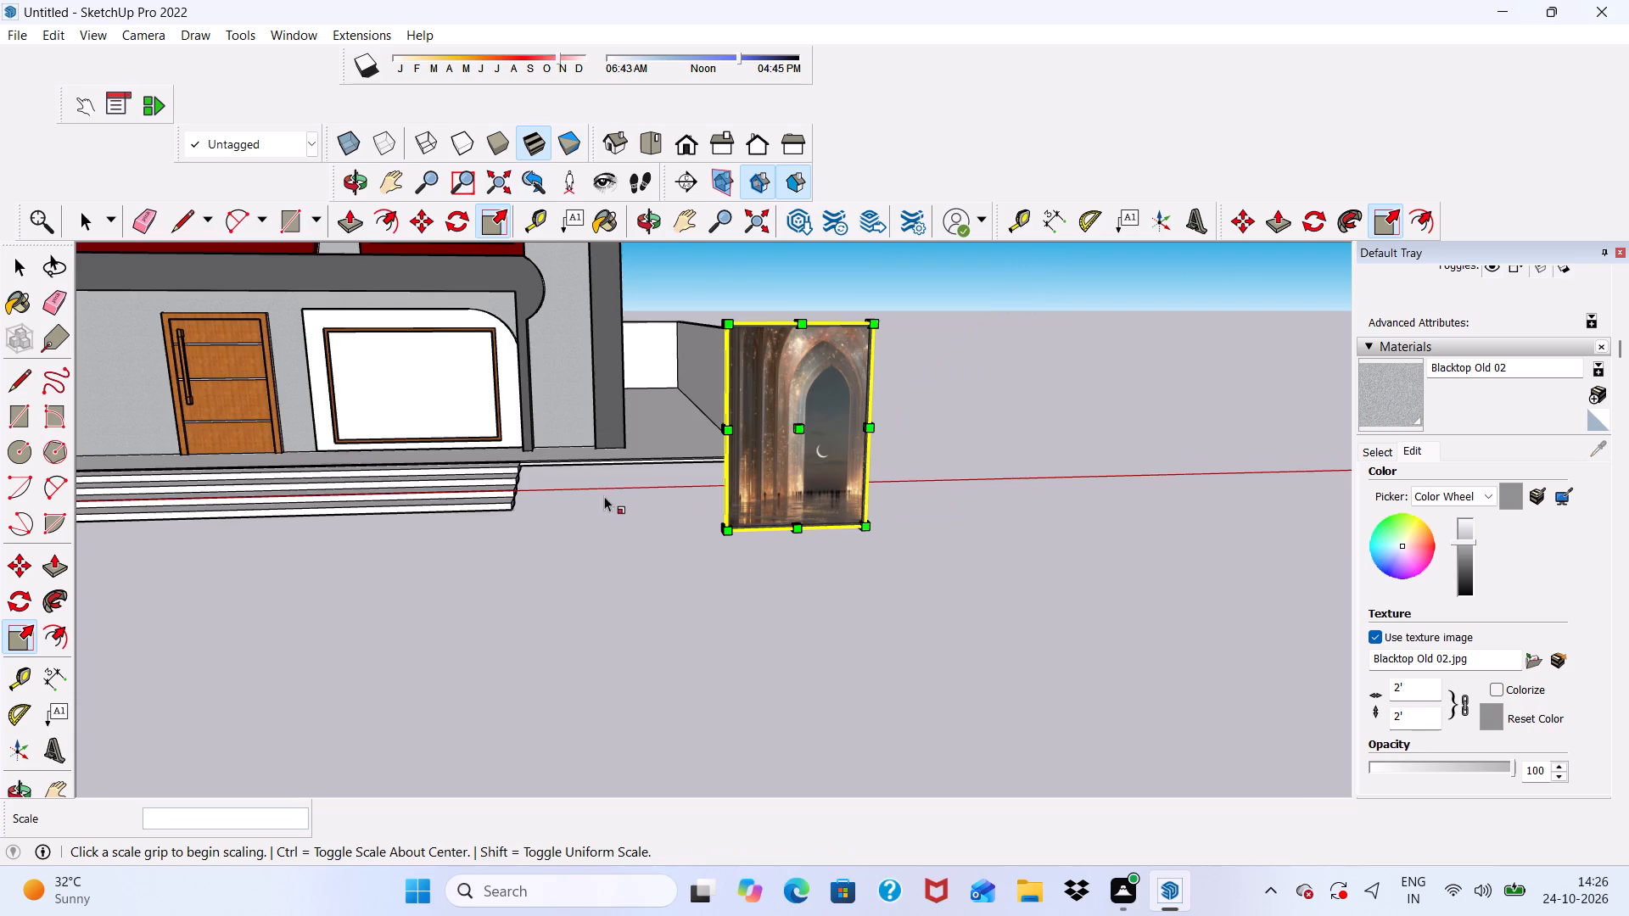
# Stretch the arch picture wider along the red axis from its side edge, giving it a nearly square shape.
pyautogui.scroll(-4, 604, 496)
pyautogui.moveTo(652, 528); pyautogui.dragTo(392, 522, button='middle')
pyautogui.scroll(4, 592, 455)
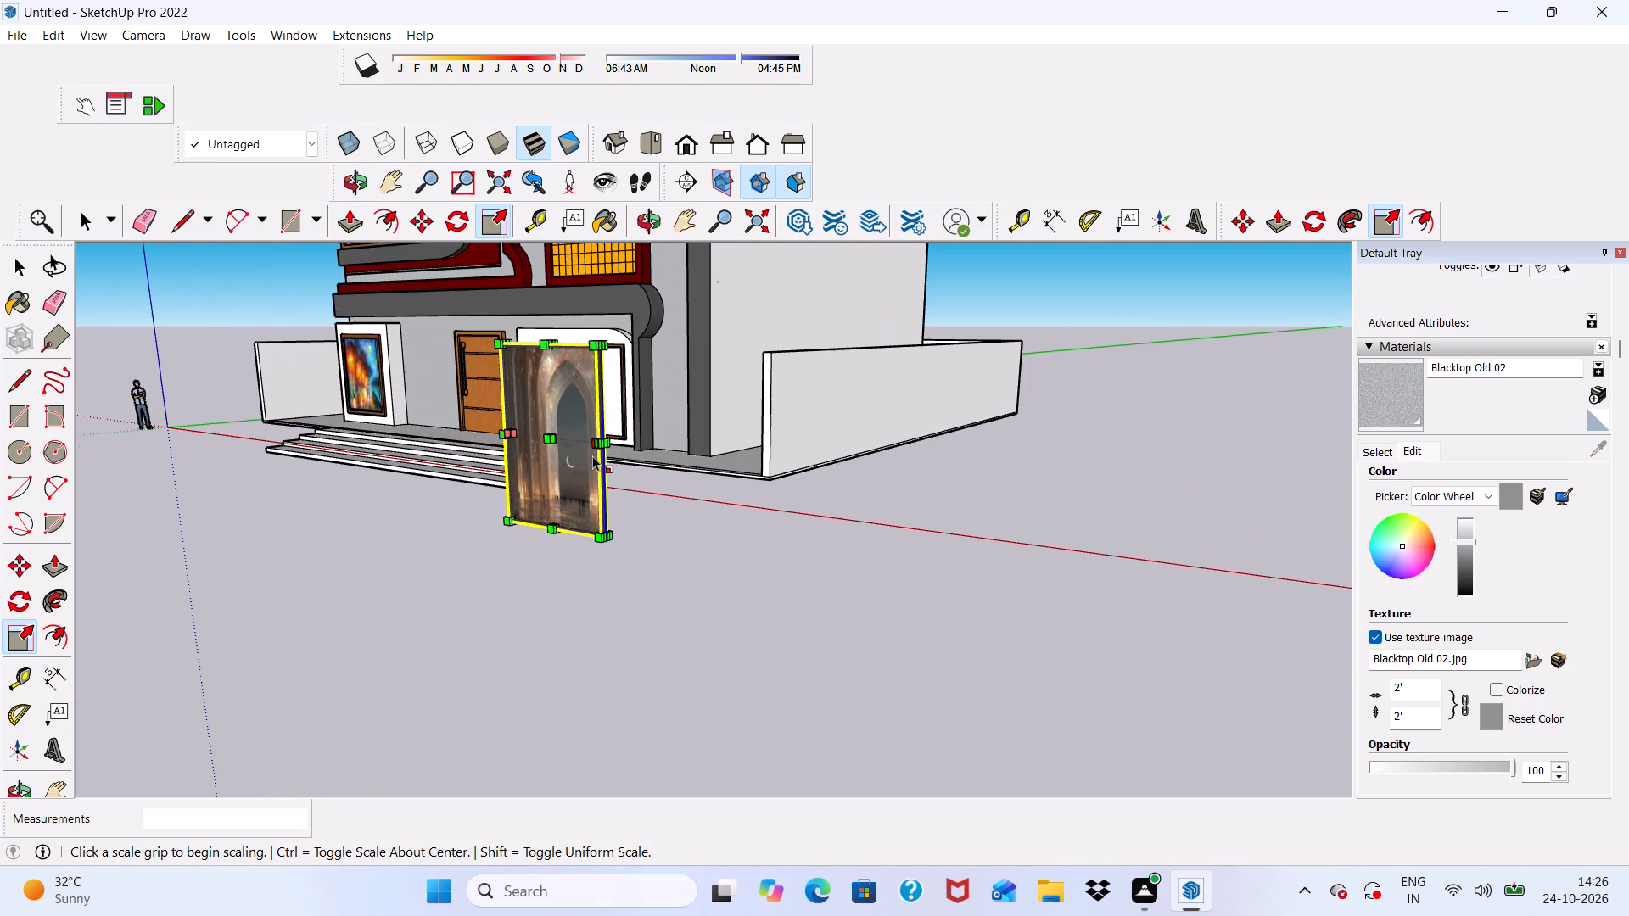
pyautogui.scroll(8, 592, 455)
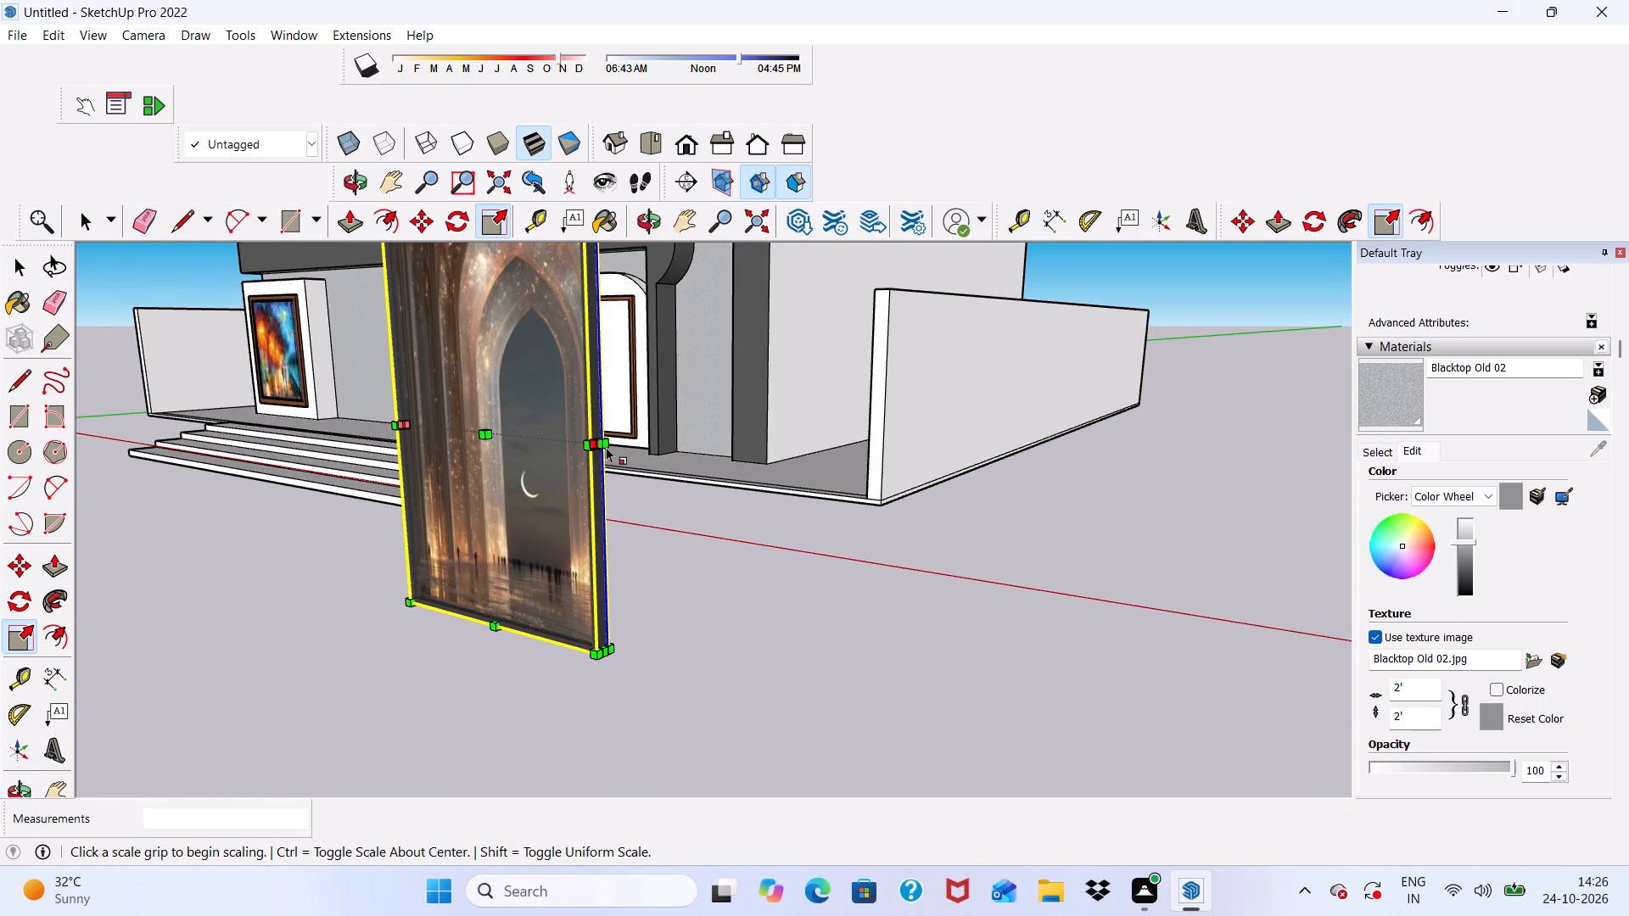
pyautogui.scroll(1, 600, 448)
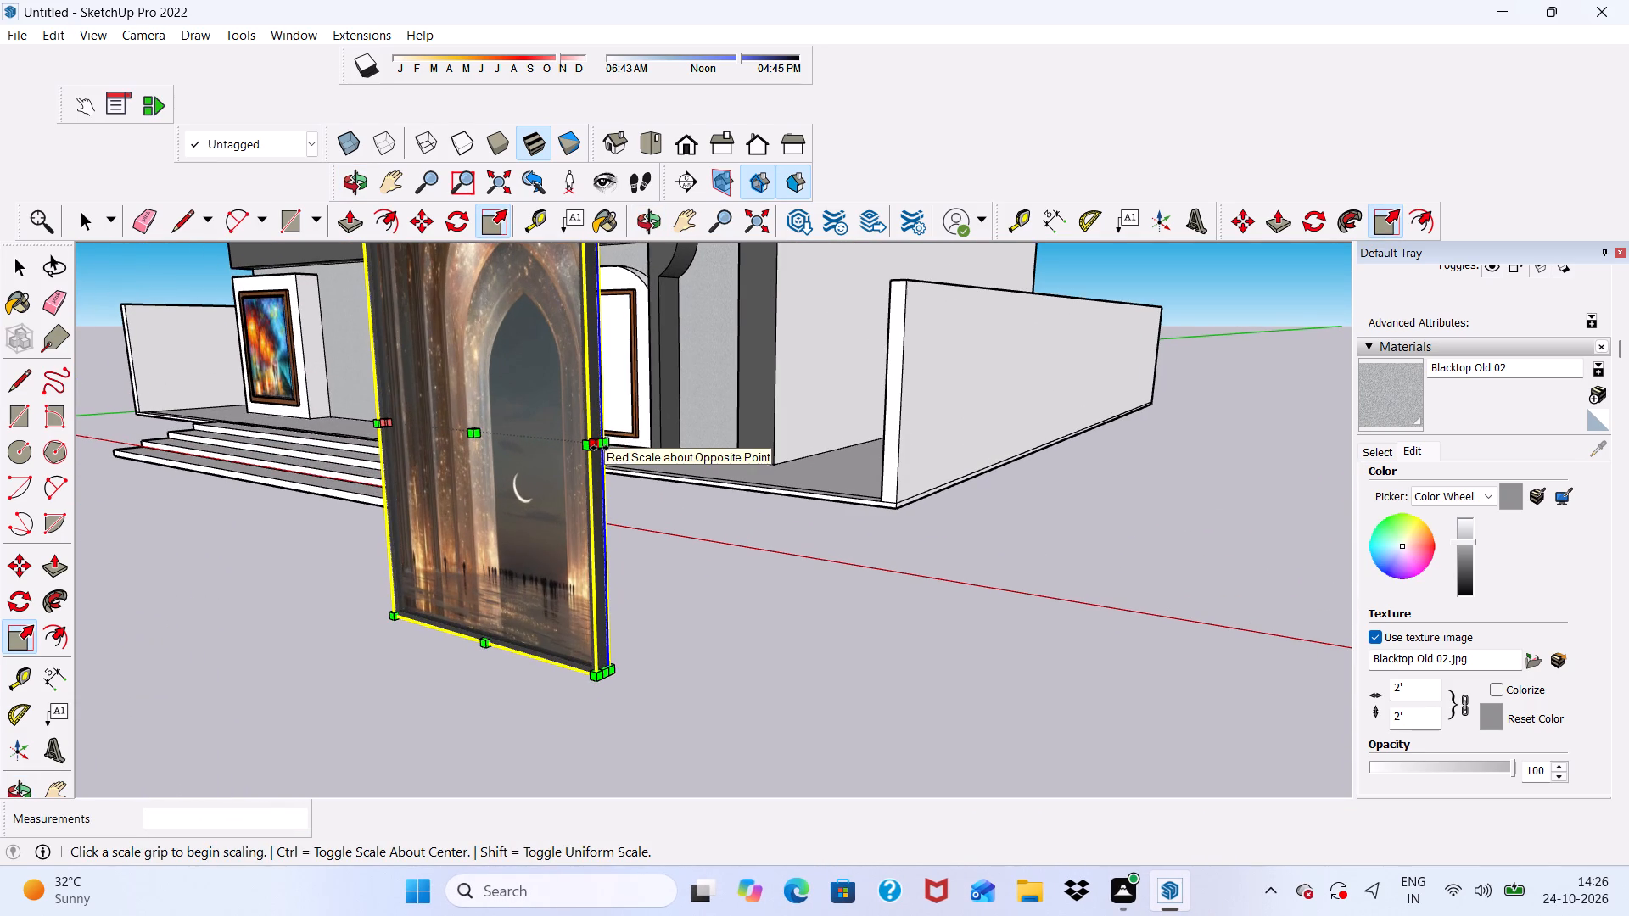
pyautogui.moveTo(600, 448); pyautogui.dragTo(814, 444)
pyautogui.scroll(-9, 814, 441)
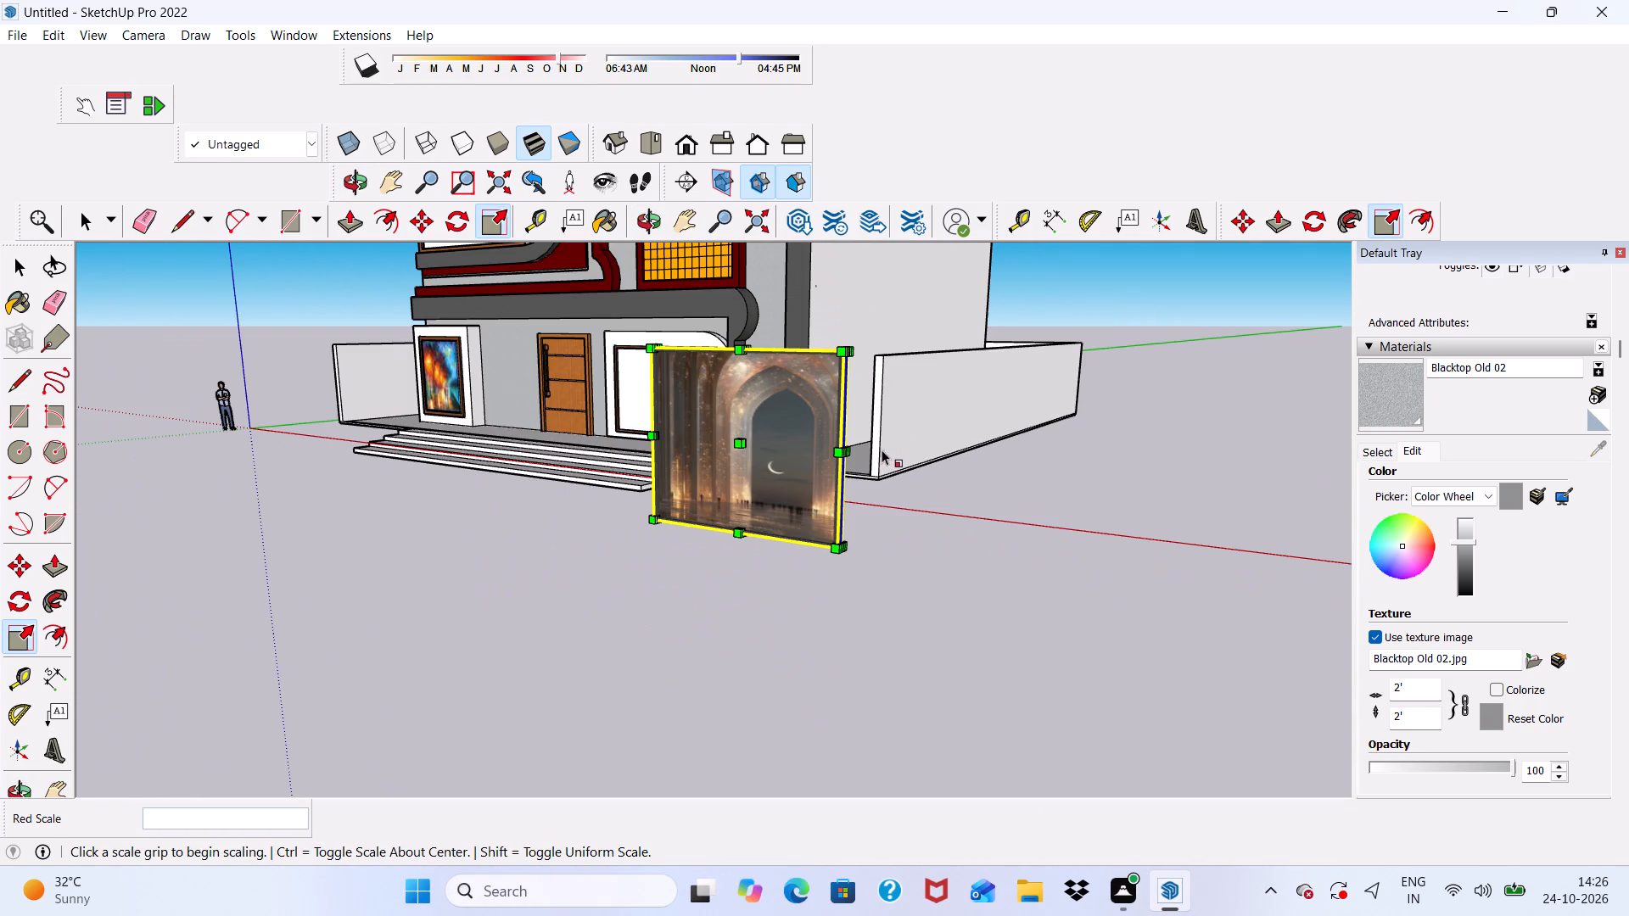
# Move the arch picture by its lower corner about 40' onto the entrance platform, in front of the empty wooden frame beside the door.
pyautogui.press('space')
pyautogui.scroll(-6, 865, 478)
pyautogui.moveTo(660, 477); pyautogui.dragTo(965, 405, button='middle')
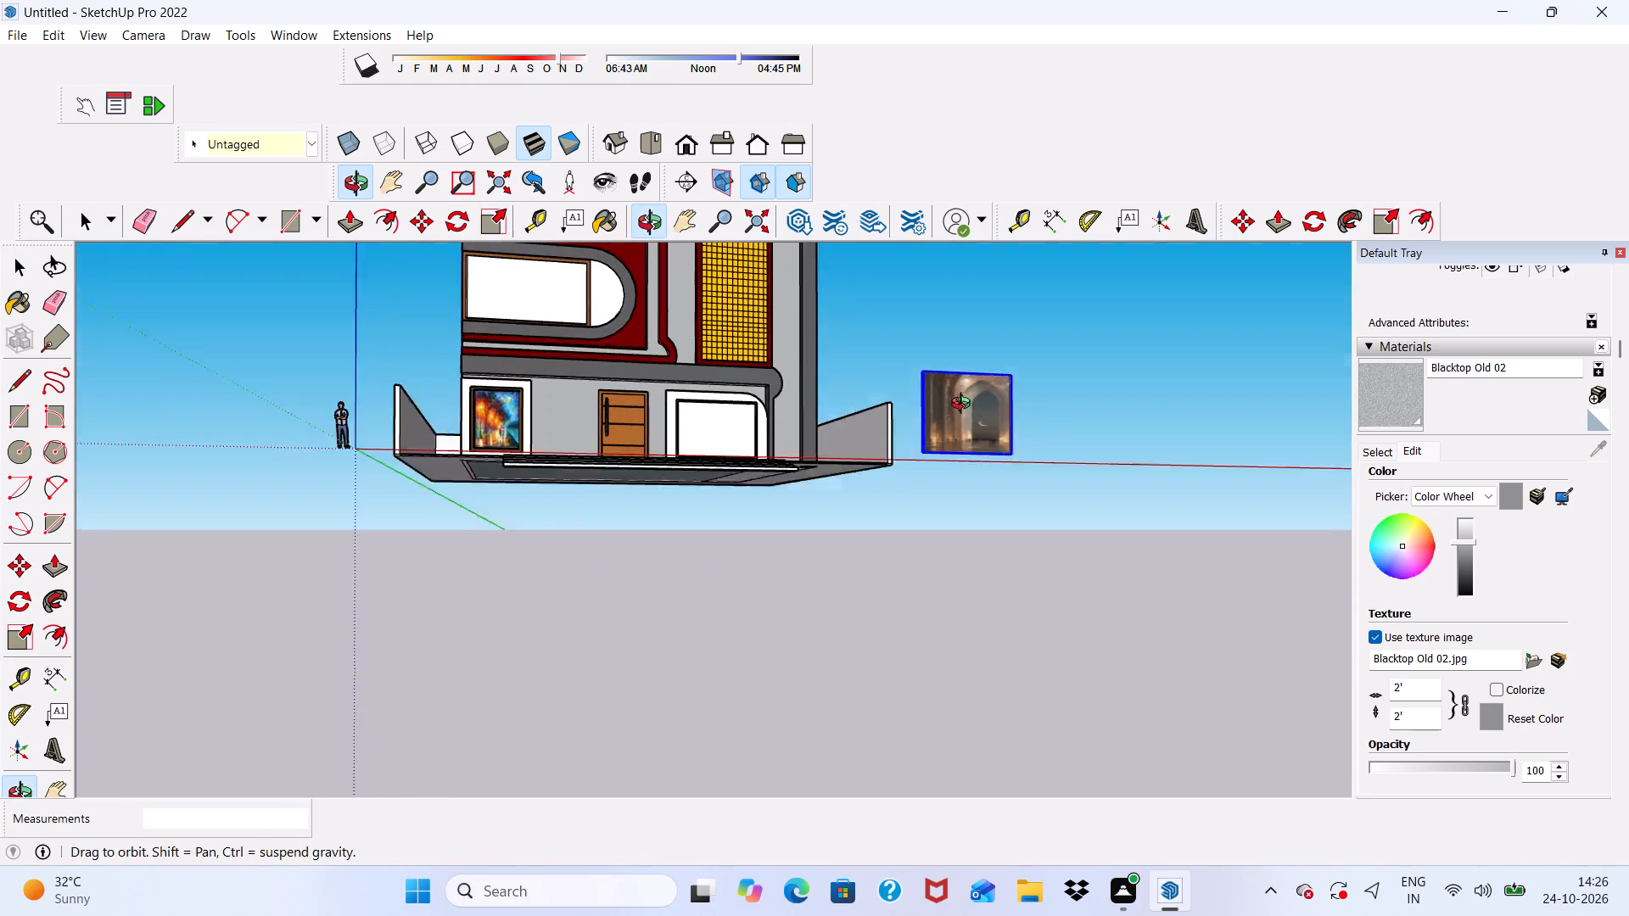
pyautogui.moveTo(965, 405); pyautogui.dragTo(1011, 491, button='middle')
pyautogui.click(419, 215)
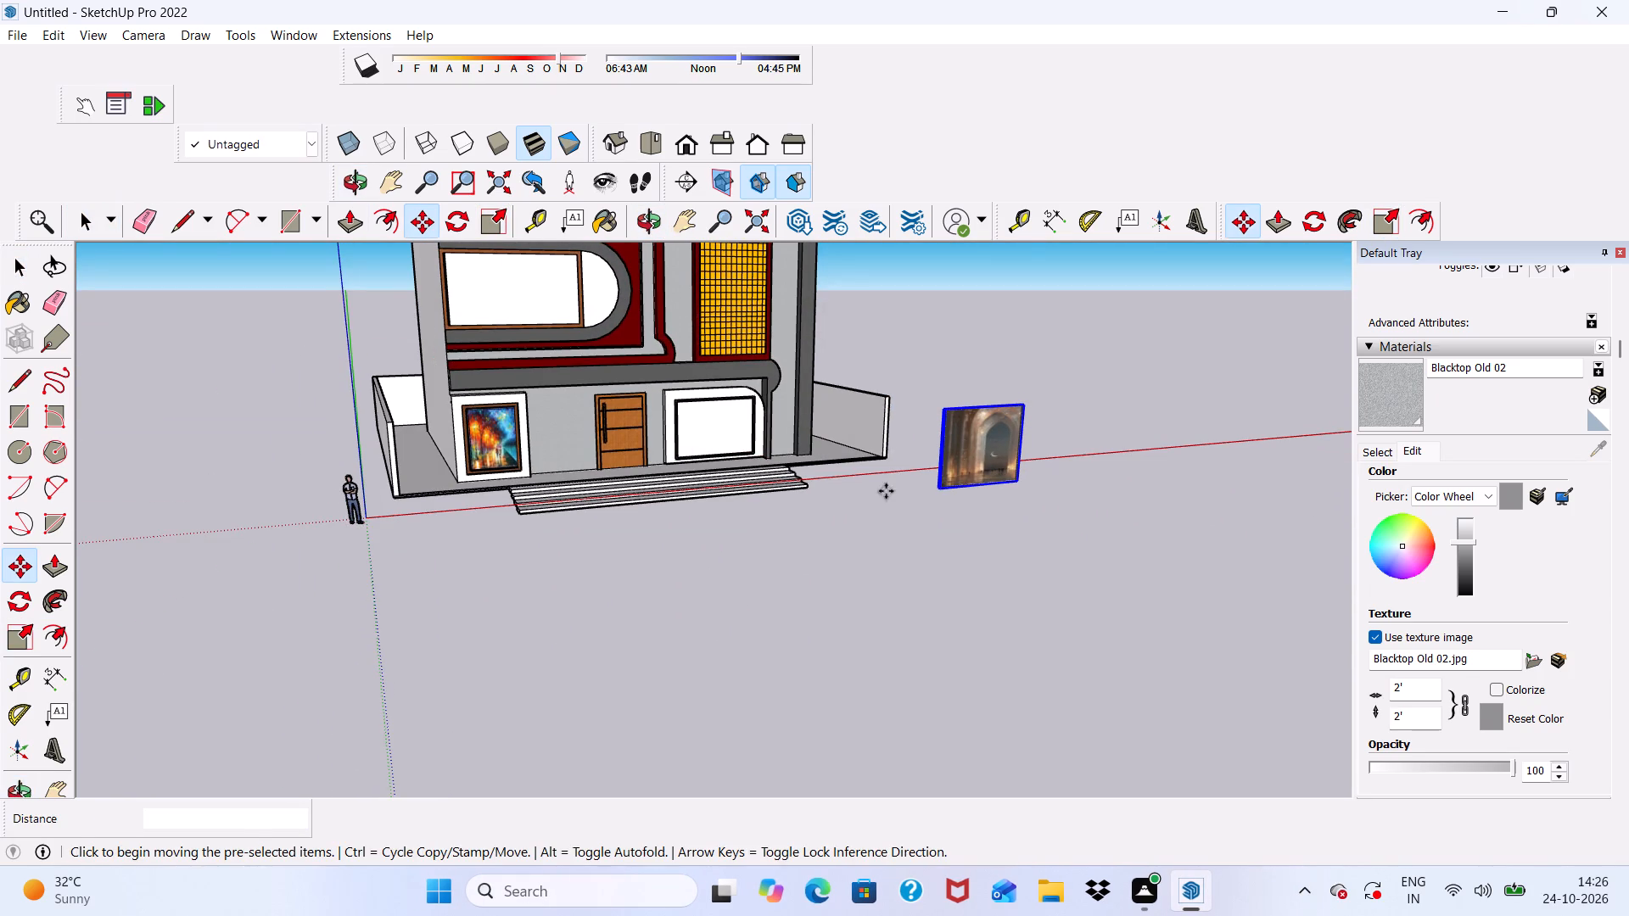
pyautogui.click(937, 488)
pyautogui.scroll(3, 766, 452)
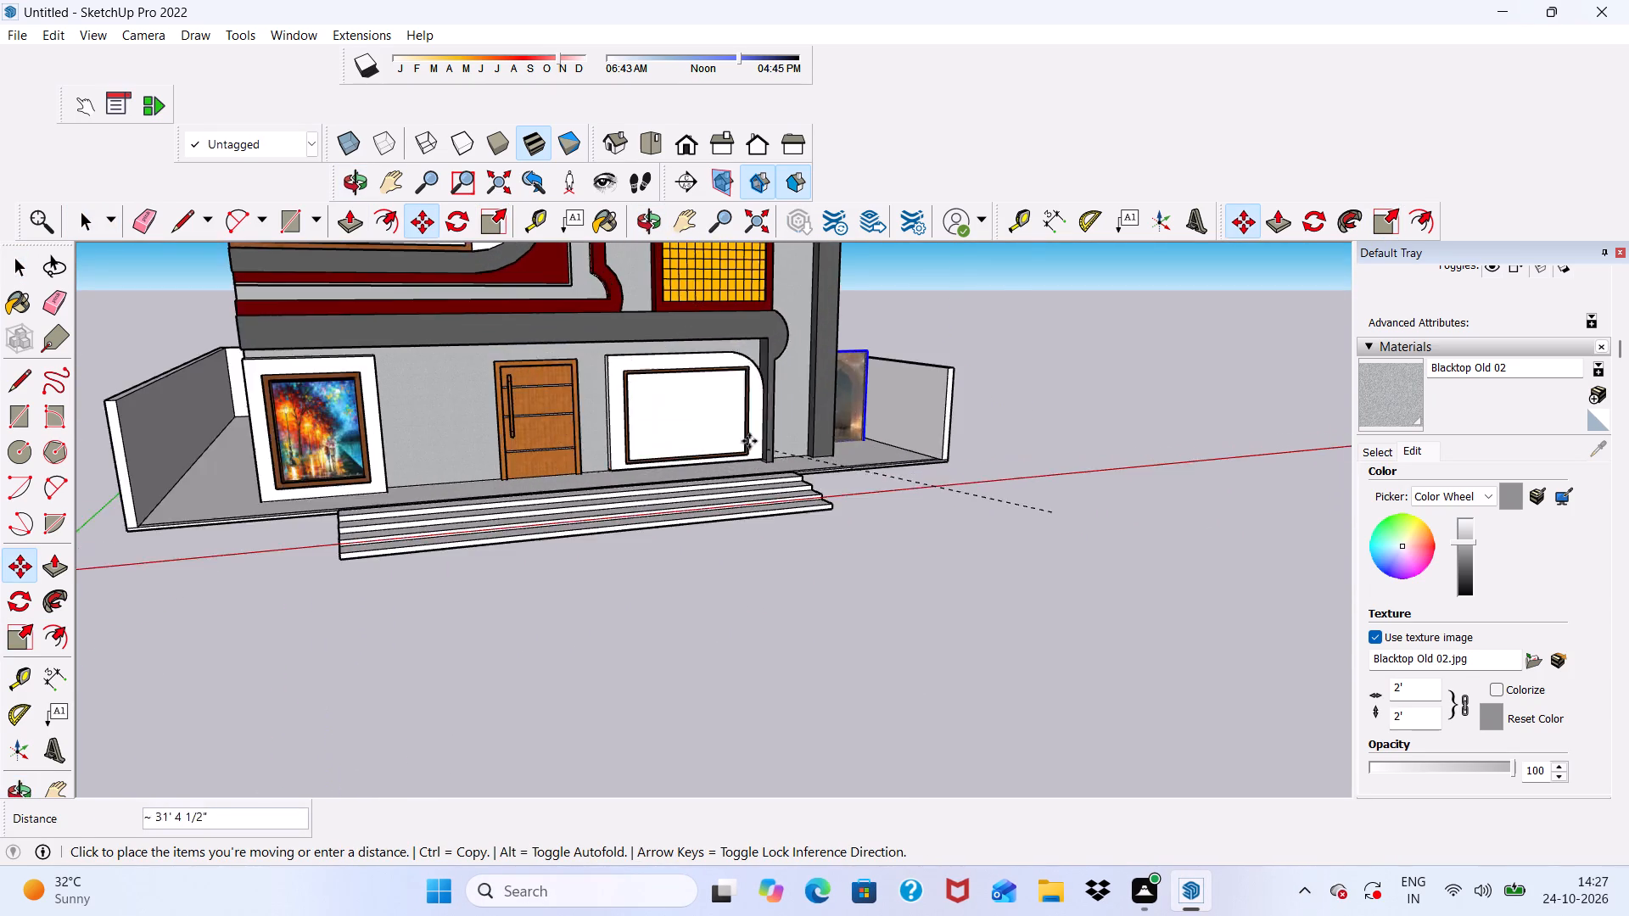
pyautogui.scroll(9, 718, 434)
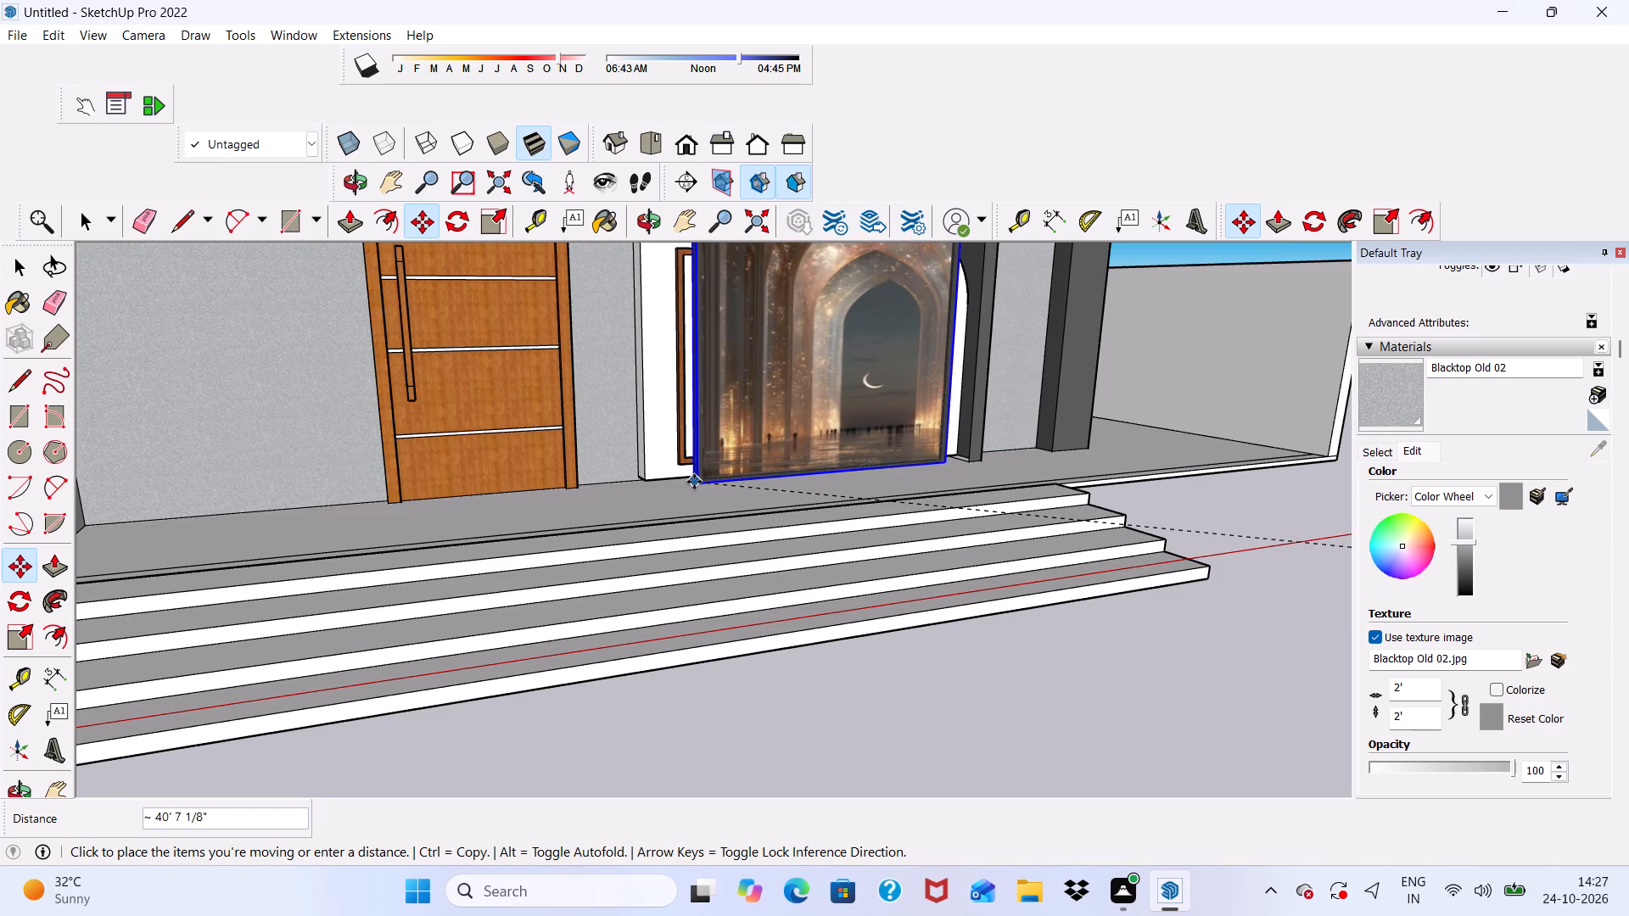
pyautogui.click(691, 503)
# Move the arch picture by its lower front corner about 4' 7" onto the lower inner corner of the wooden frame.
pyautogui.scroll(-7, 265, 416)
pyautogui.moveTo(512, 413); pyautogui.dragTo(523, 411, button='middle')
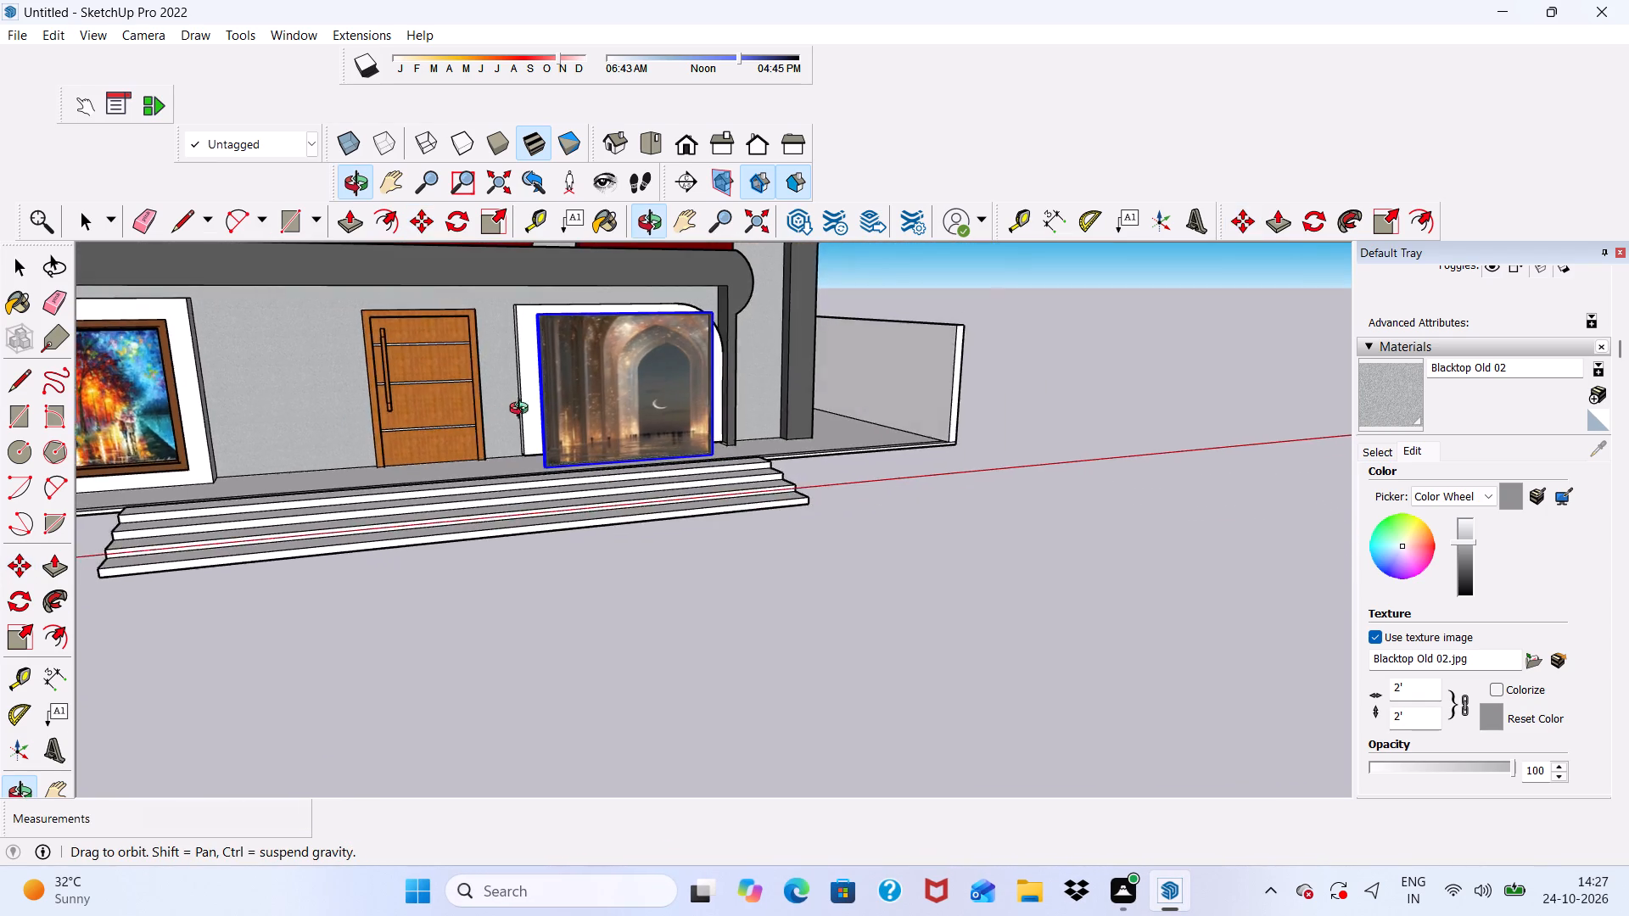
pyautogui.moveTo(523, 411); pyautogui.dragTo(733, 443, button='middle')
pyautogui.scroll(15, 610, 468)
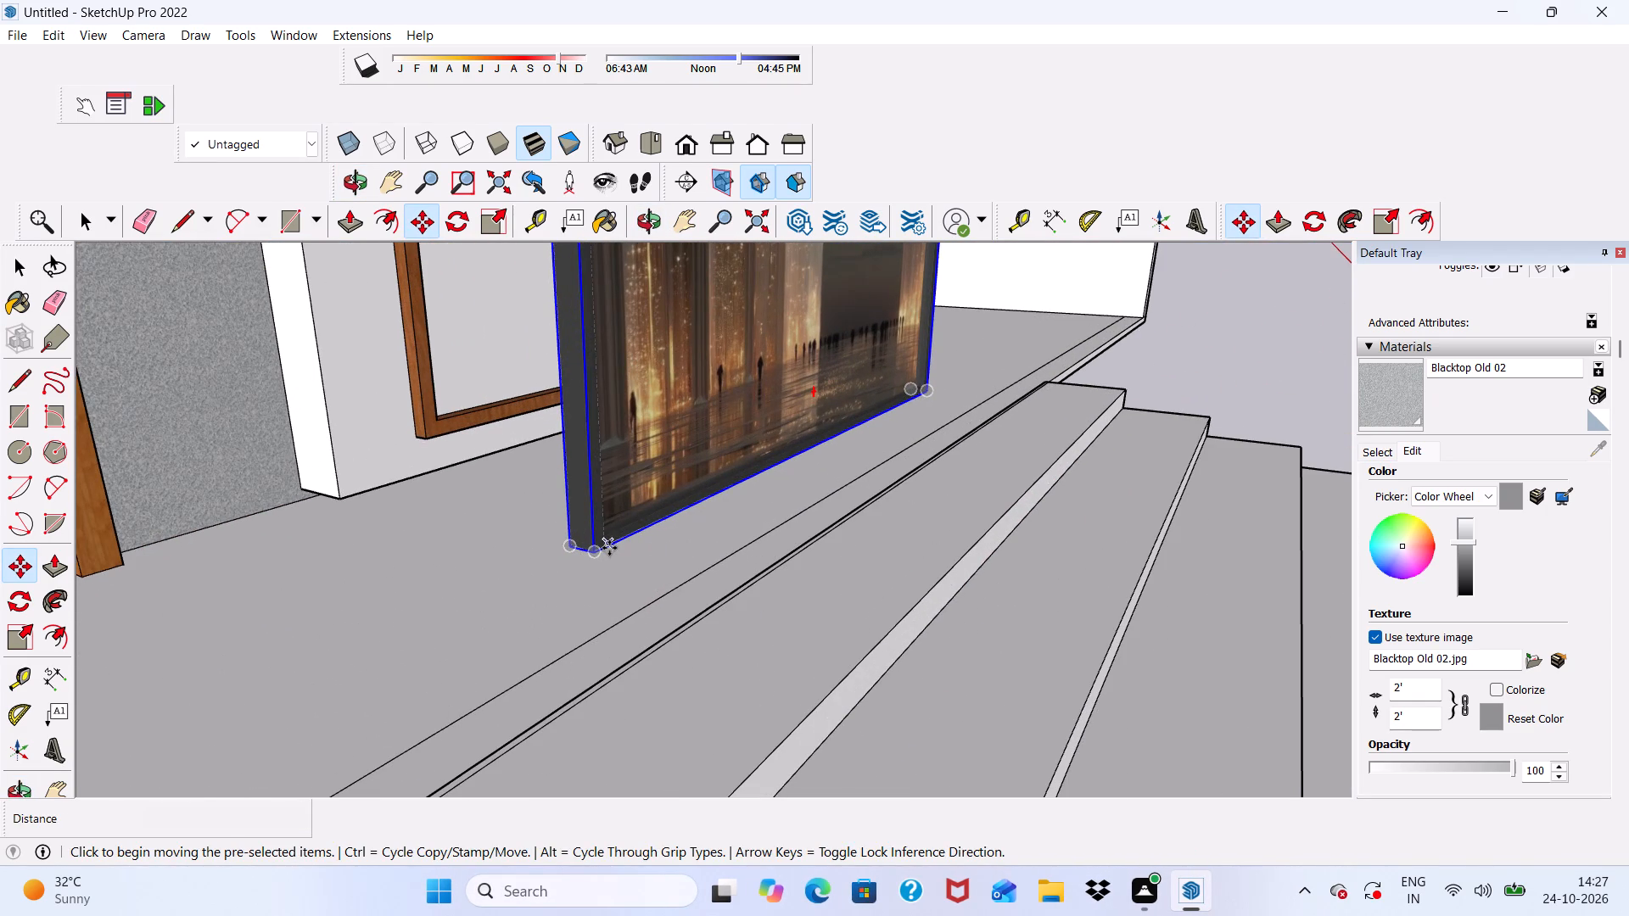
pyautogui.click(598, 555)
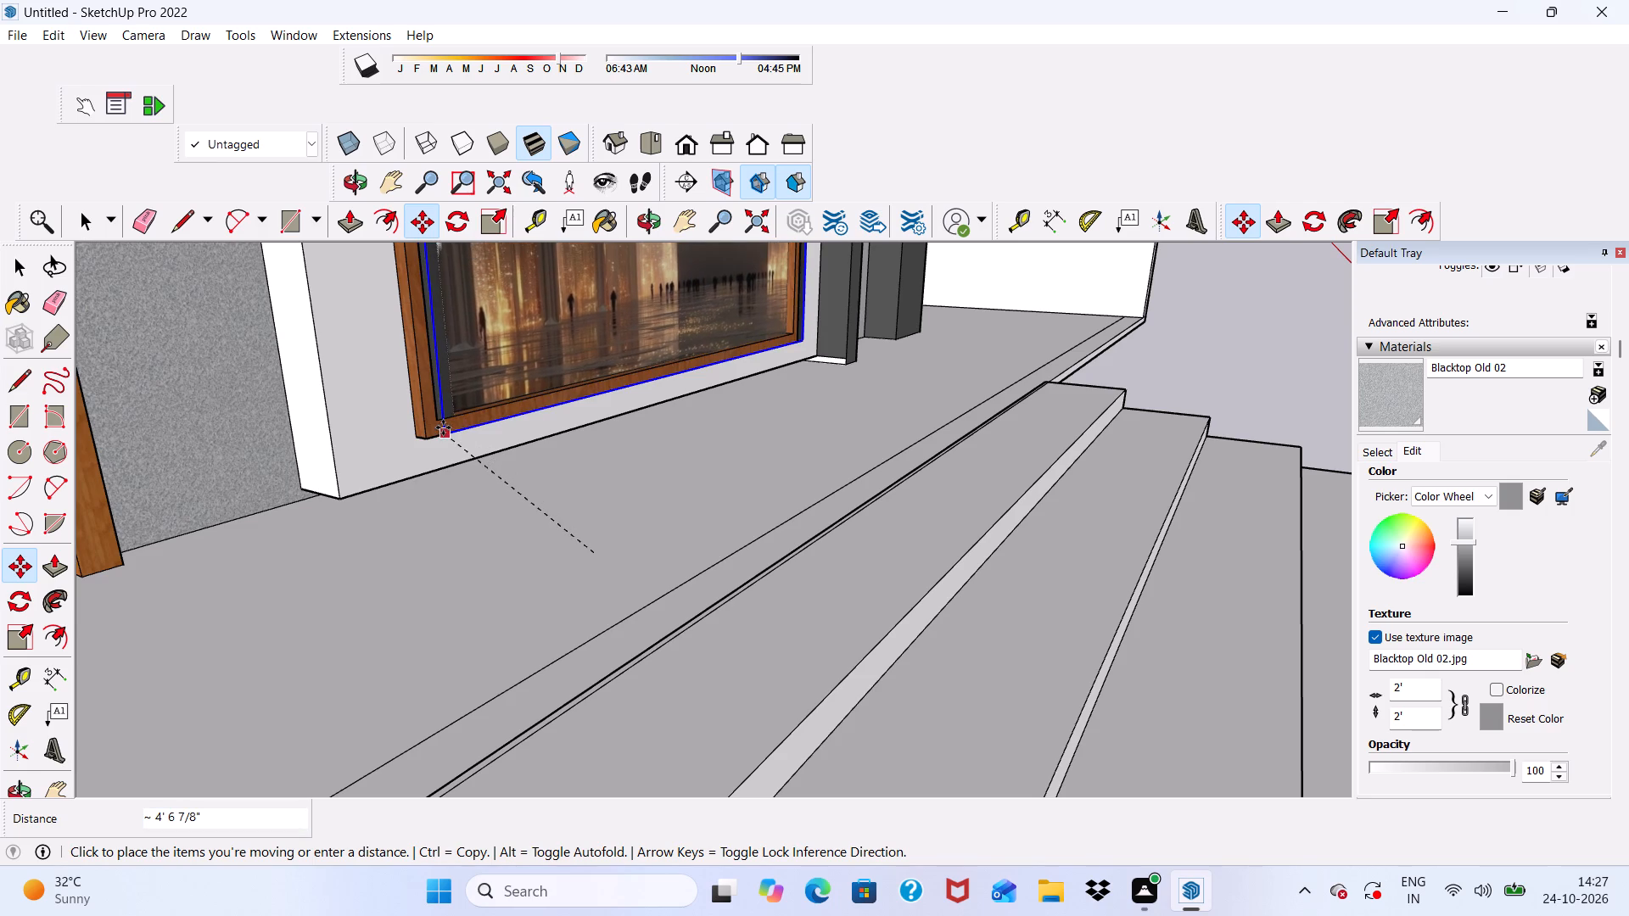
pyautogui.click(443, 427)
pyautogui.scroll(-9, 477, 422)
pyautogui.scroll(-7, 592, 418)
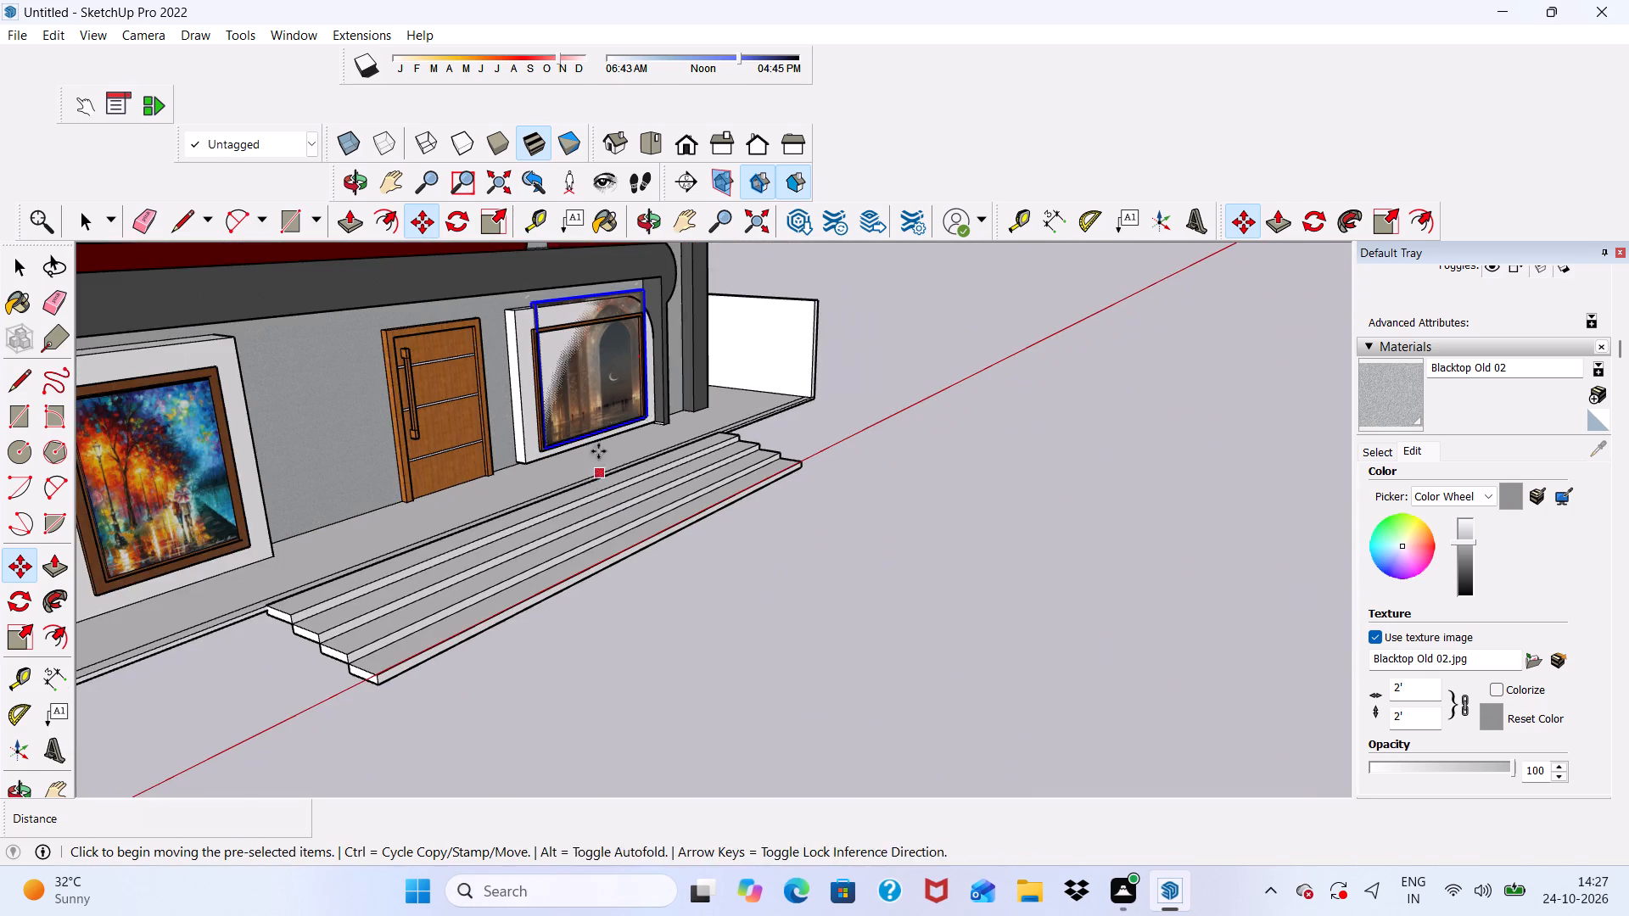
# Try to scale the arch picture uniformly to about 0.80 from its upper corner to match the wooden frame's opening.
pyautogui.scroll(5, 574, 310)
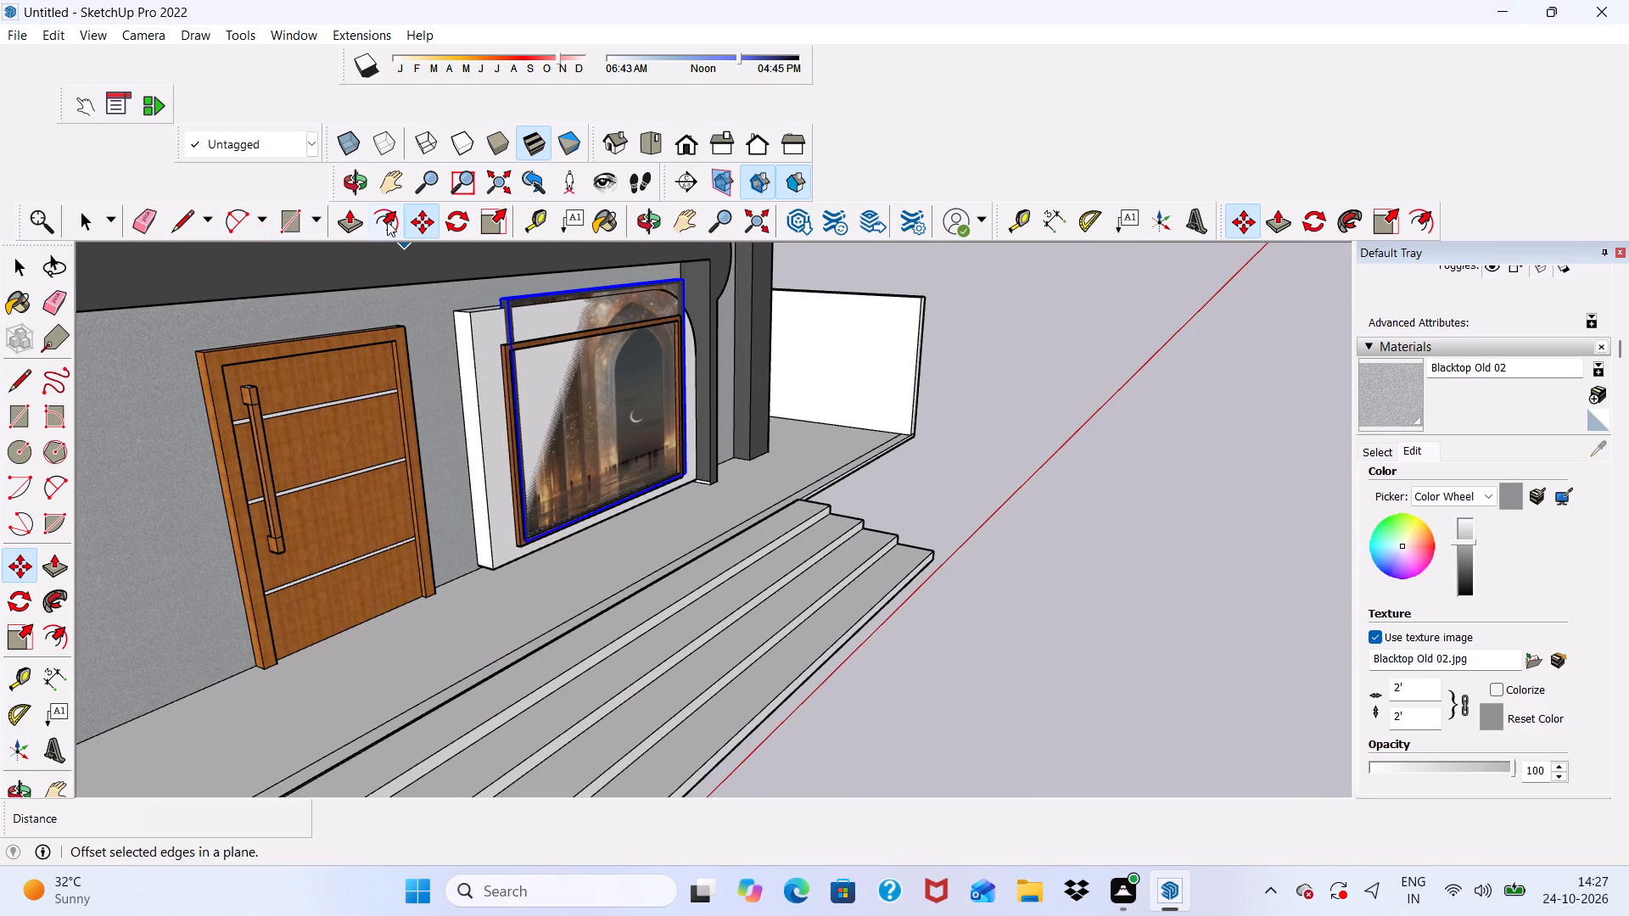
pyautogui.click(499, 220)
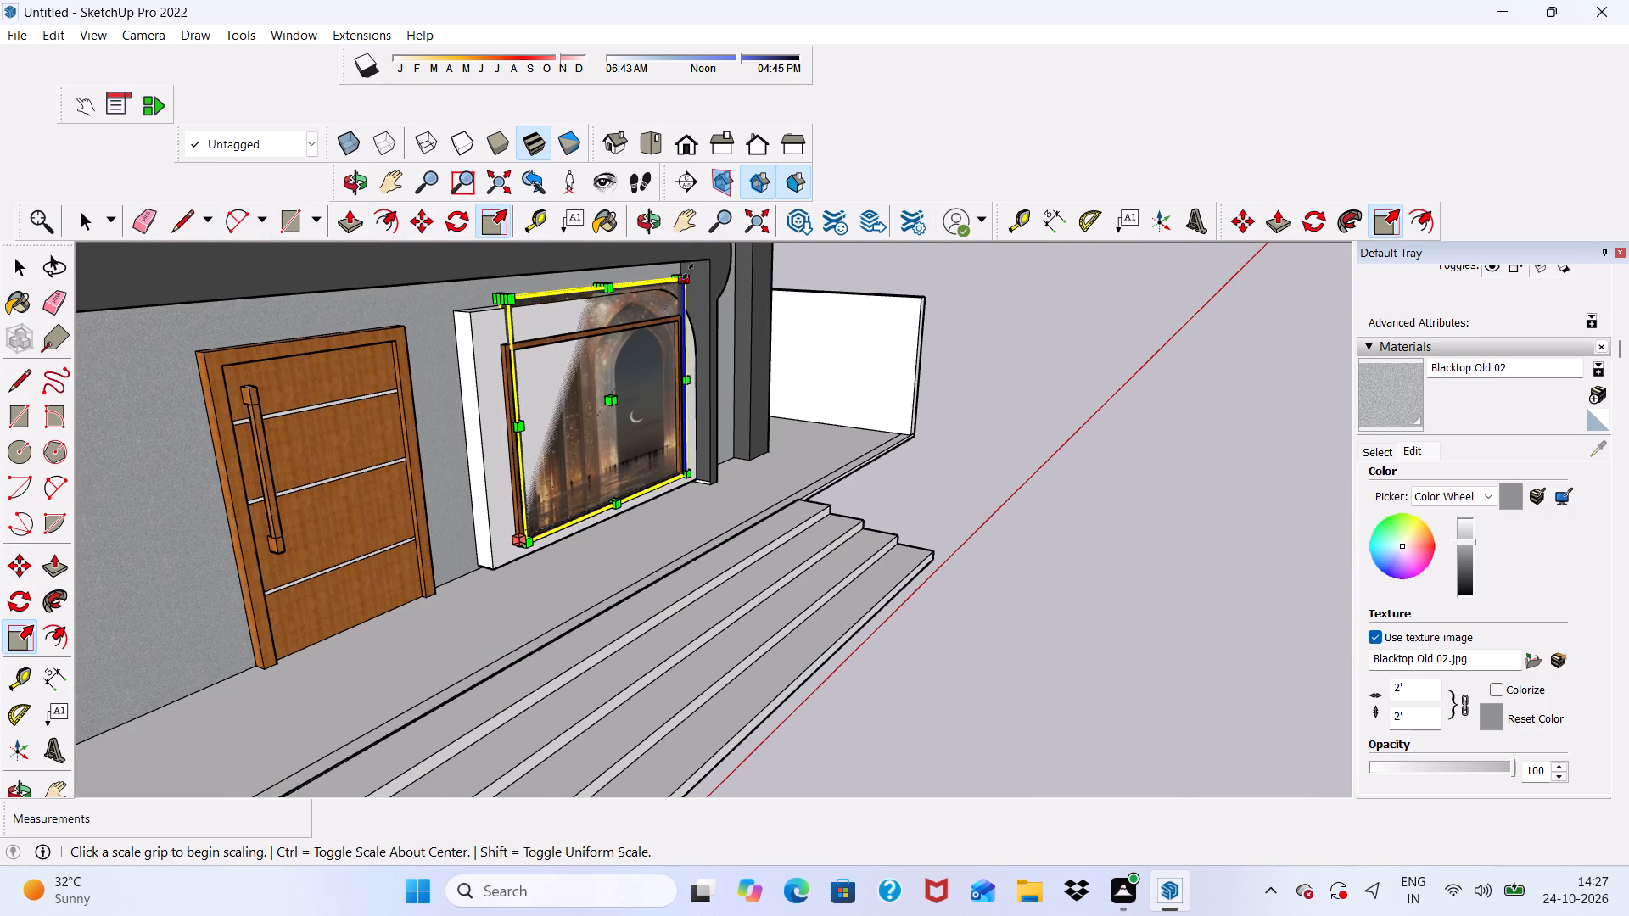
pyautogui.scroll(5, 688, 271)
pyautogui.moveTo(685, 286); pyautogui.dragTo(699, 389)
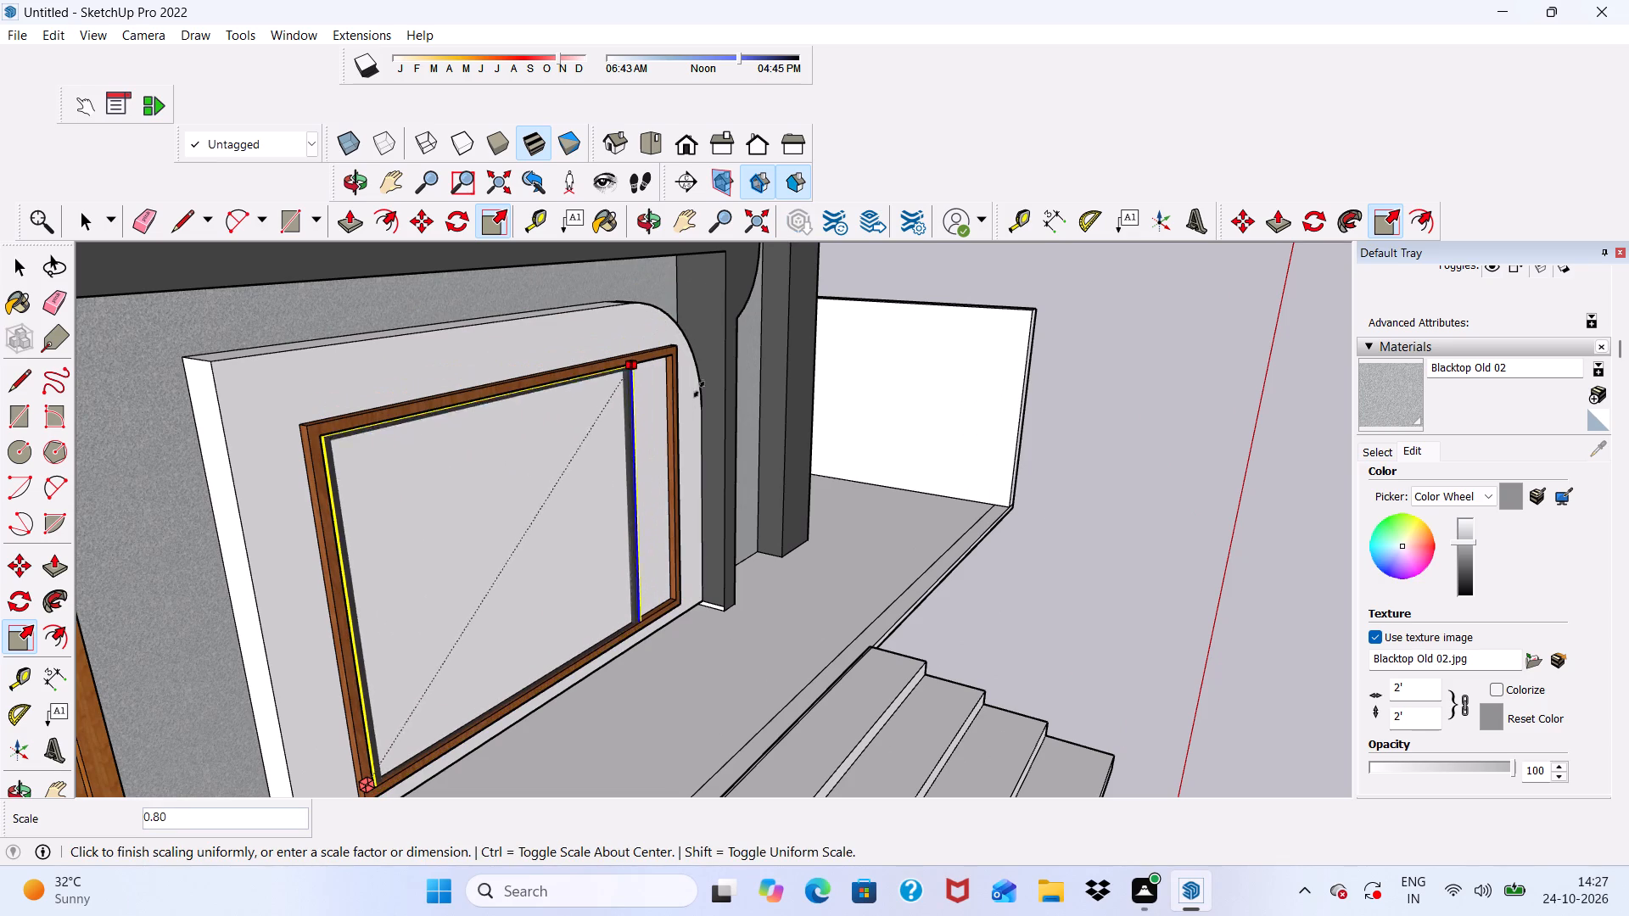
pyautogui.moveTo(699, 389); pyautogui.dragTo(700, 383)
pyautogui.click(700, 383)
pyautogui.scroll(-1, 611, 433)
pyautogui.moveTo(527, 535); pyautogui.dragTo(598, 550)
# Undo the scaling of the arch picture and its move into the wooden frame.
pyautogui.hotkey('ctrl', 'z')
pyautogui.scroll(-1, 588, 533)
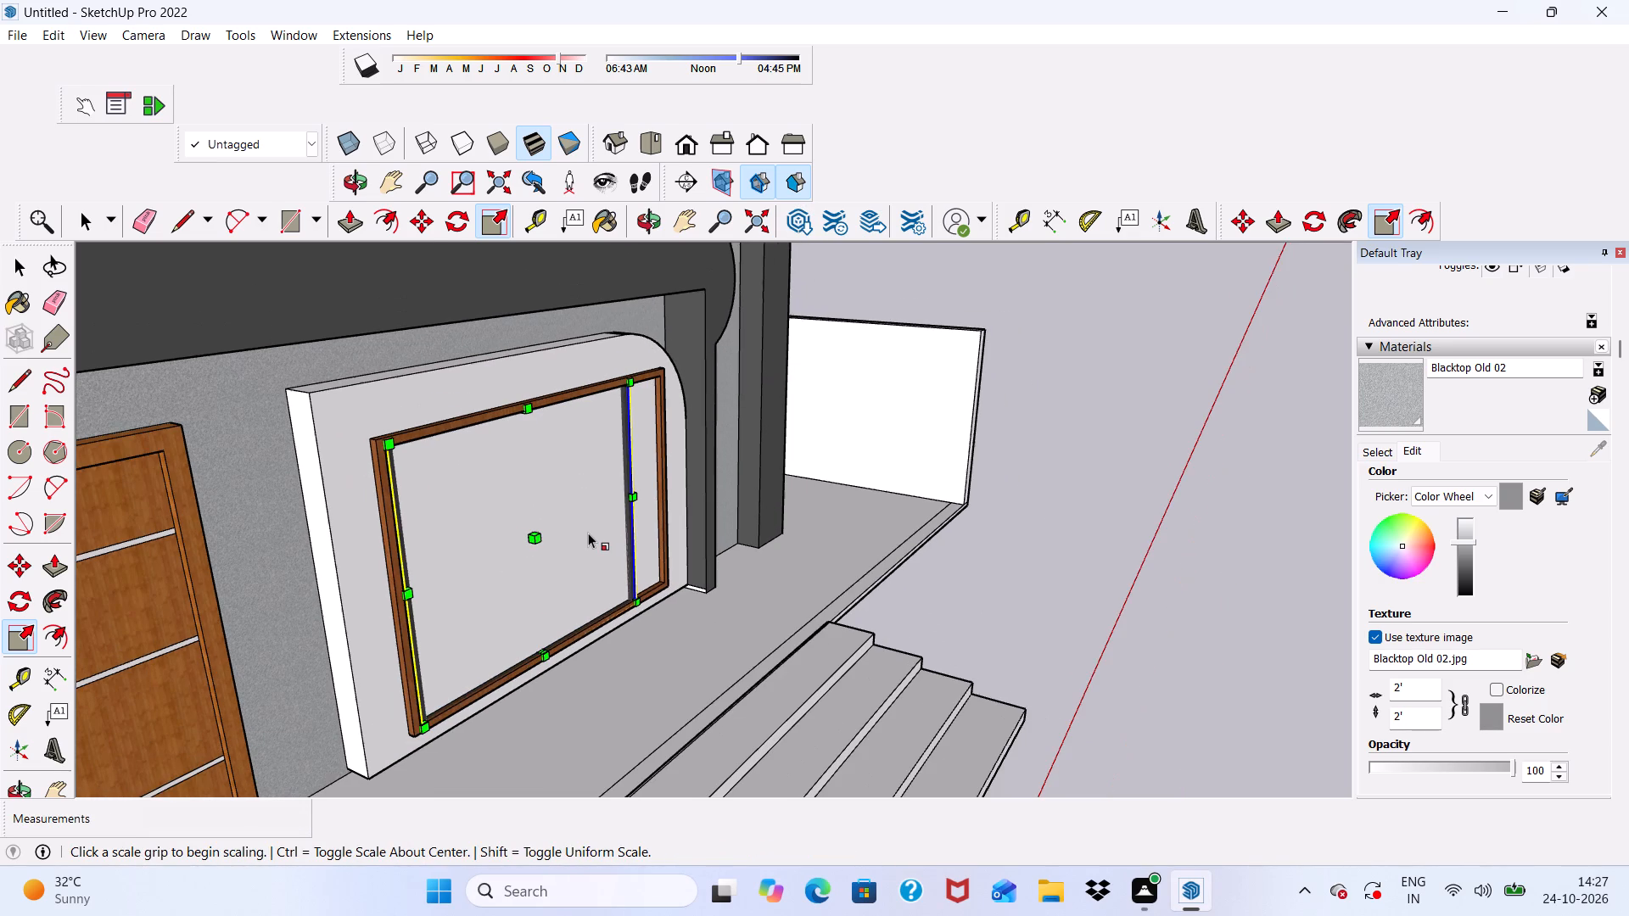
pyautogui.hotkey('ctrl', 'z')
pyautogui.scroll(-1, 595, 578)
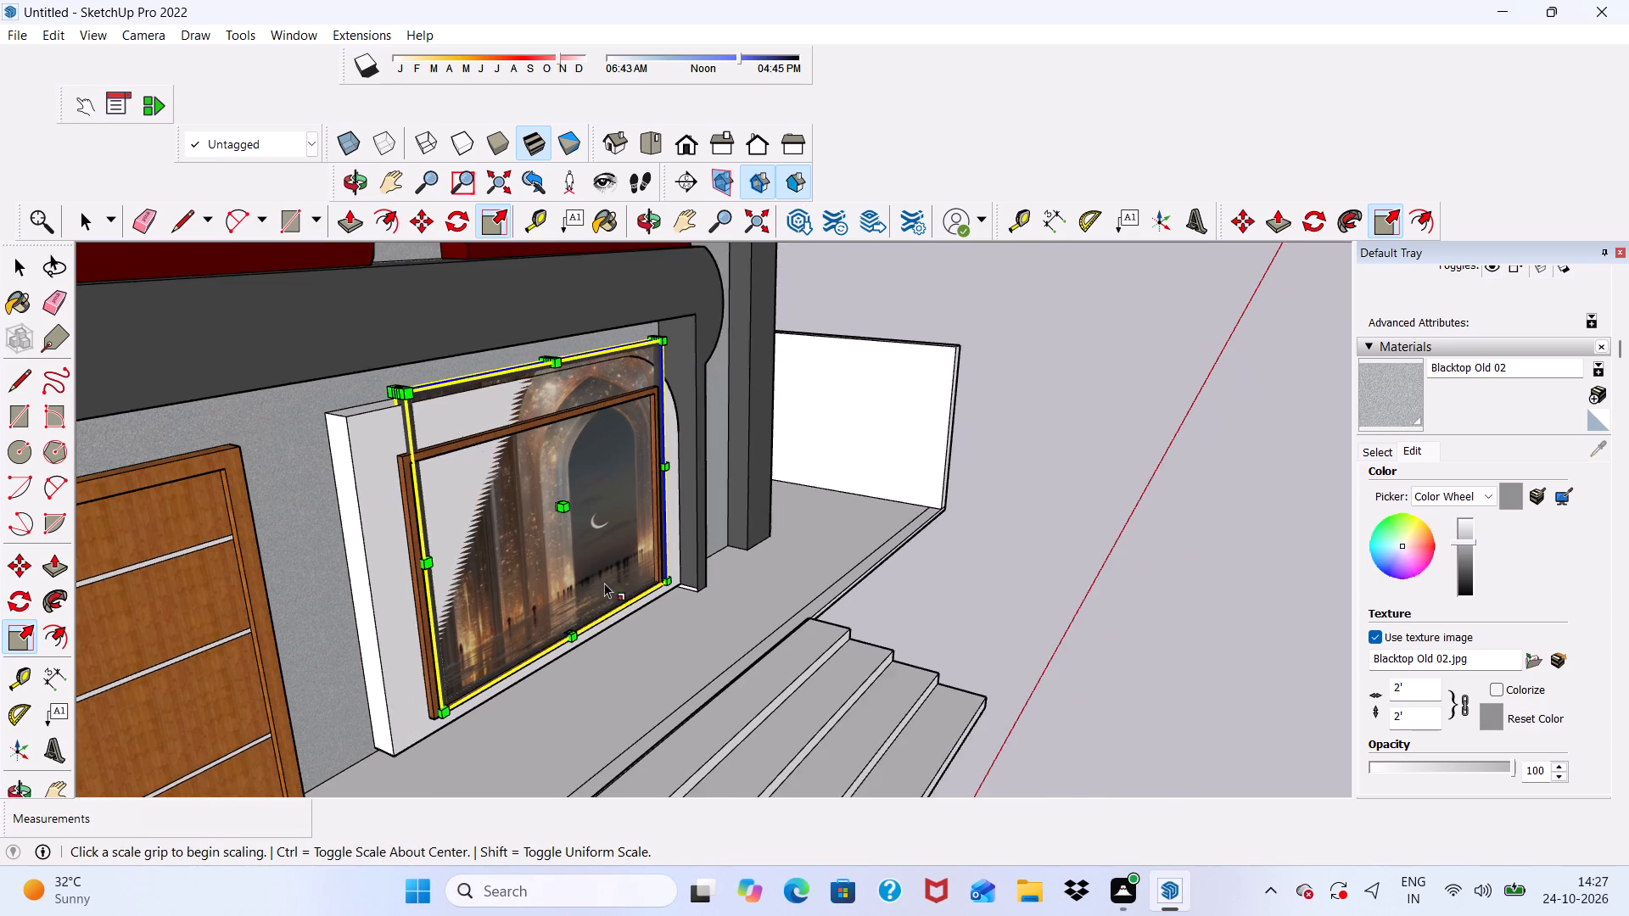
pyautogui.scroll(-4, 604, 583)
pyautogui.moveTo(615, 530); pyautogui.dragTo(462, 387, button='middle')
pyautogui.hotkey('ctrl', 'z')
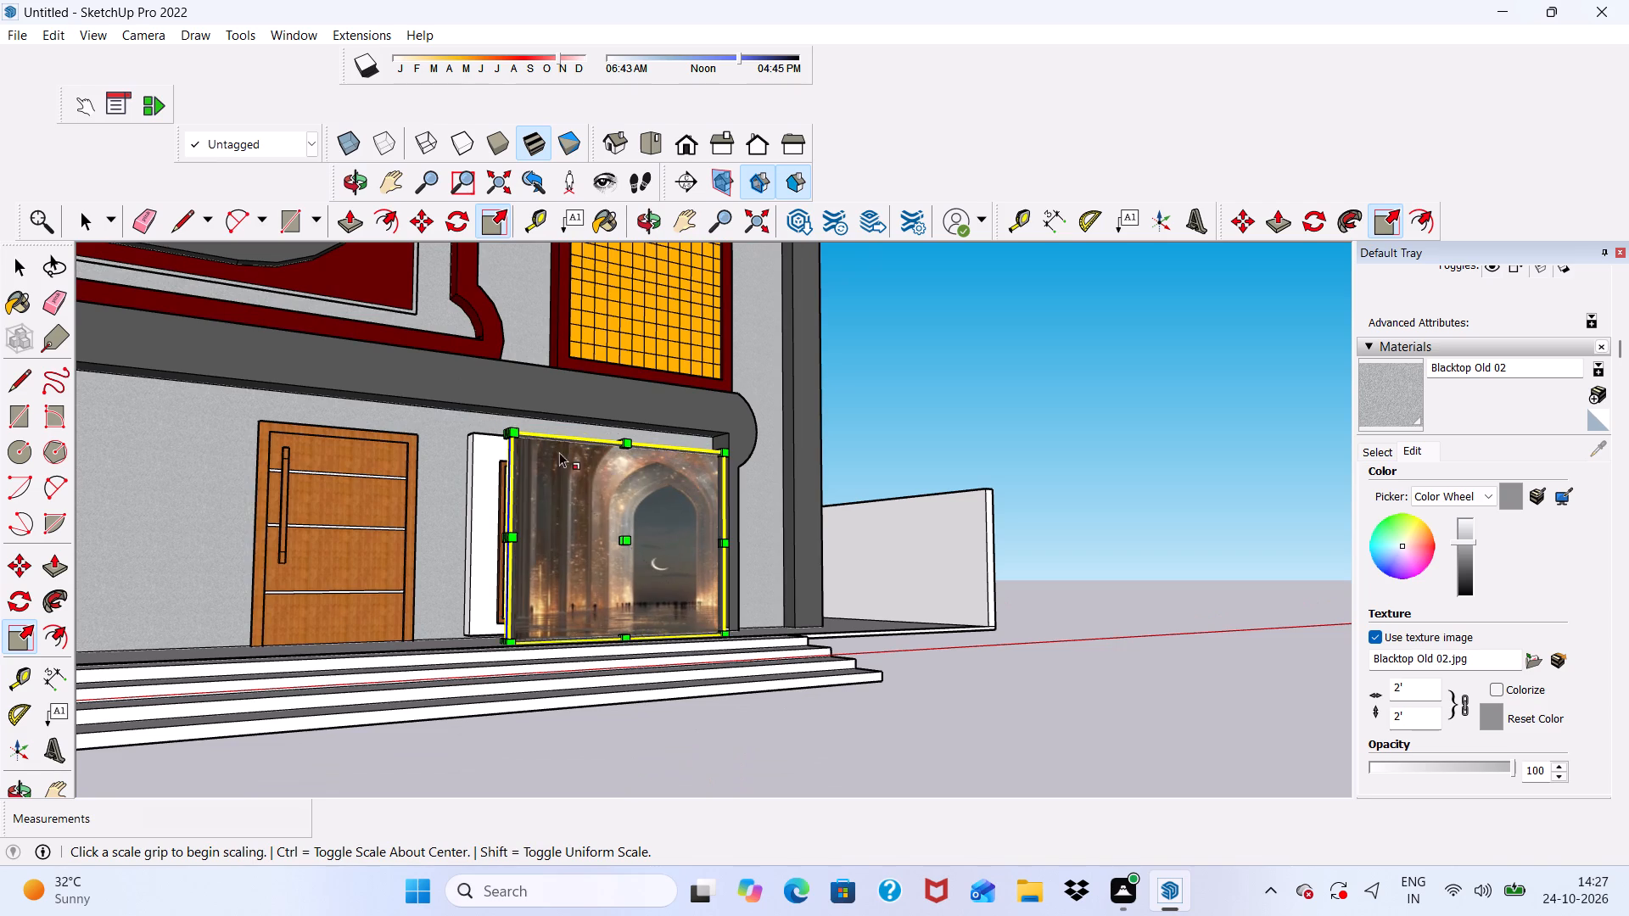
# Scale the arch picture uniformly to about 0.75 from its upper corner.
pyautogui.moveTo(664, 506); pyautogui.dragTo(433, 631, button='middle')
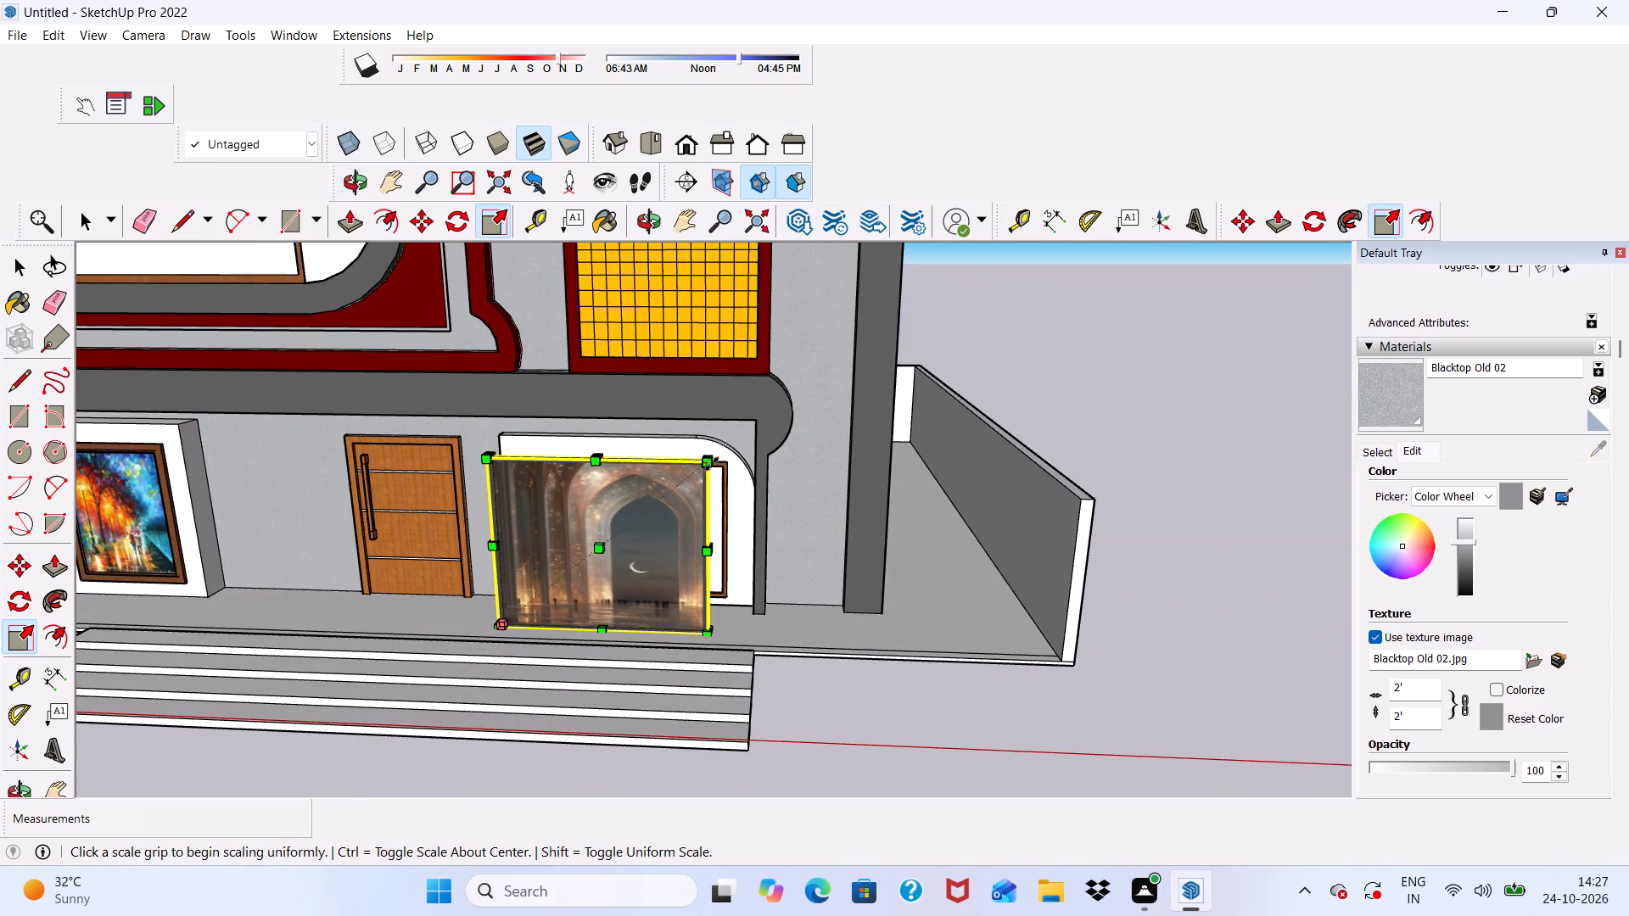
pyautogui.scroll(2, 712, 464)
pyautogui.moveTo(712, 464); pyautogui.dragTo(641, 516)
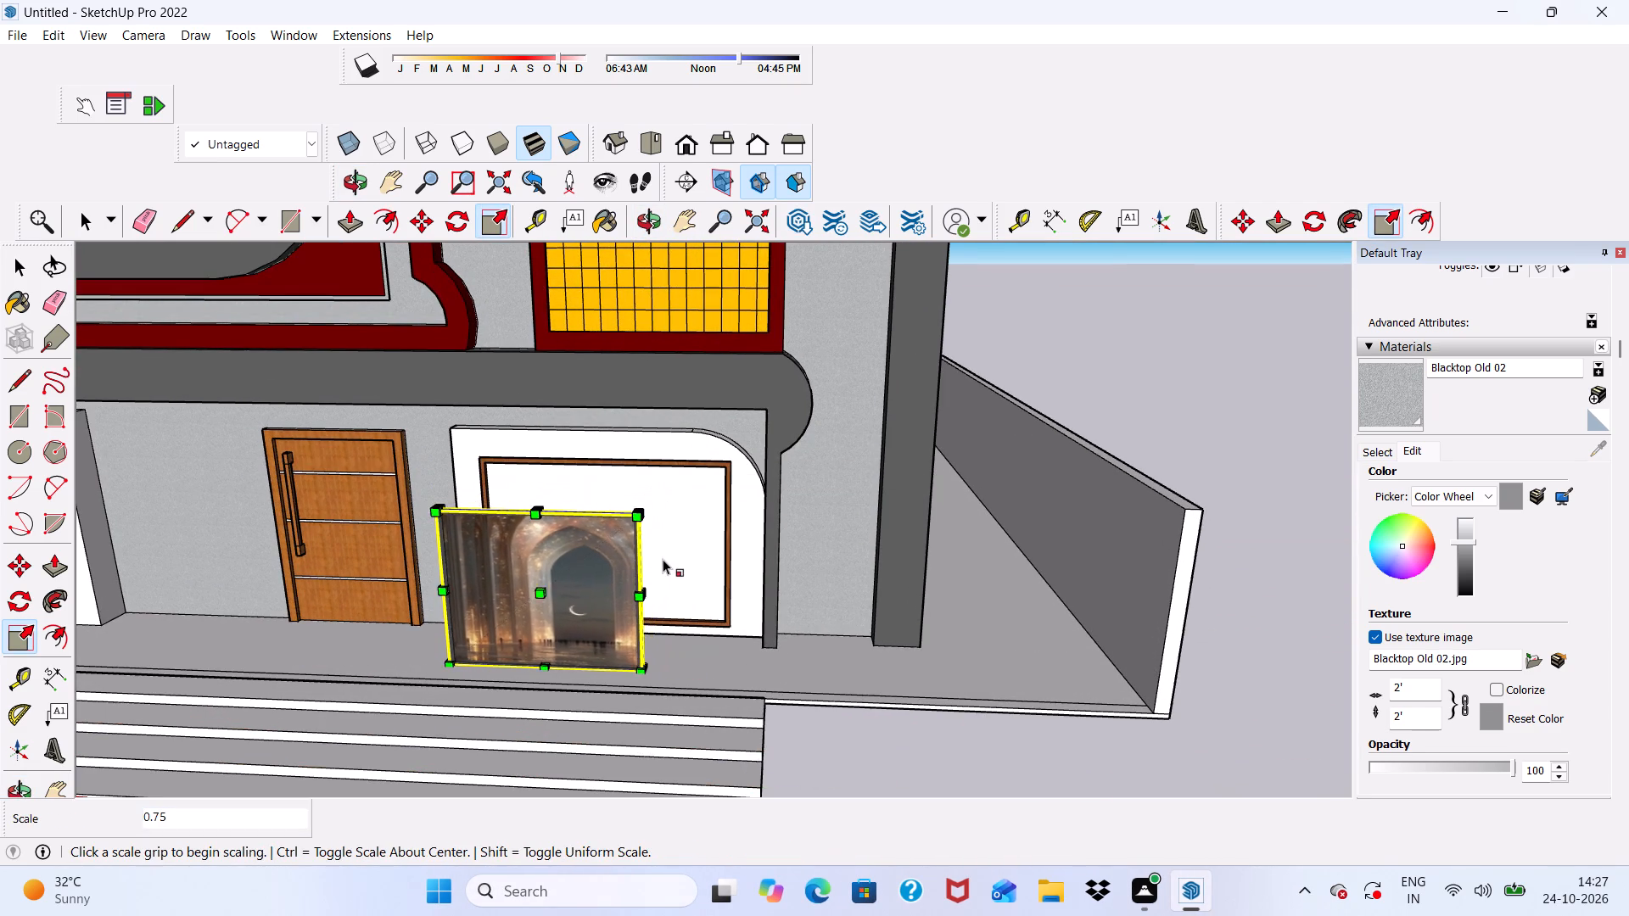
# Stretch the arch picture slightly wider along the red axis from its side edge.
pyautogui.scroll(6, 665, 561)
pyautogui.moveTo(640, 610); pyautogui.dragTo(521, 588, button='middle')
pyautogui.scroll(7, 582, 645)
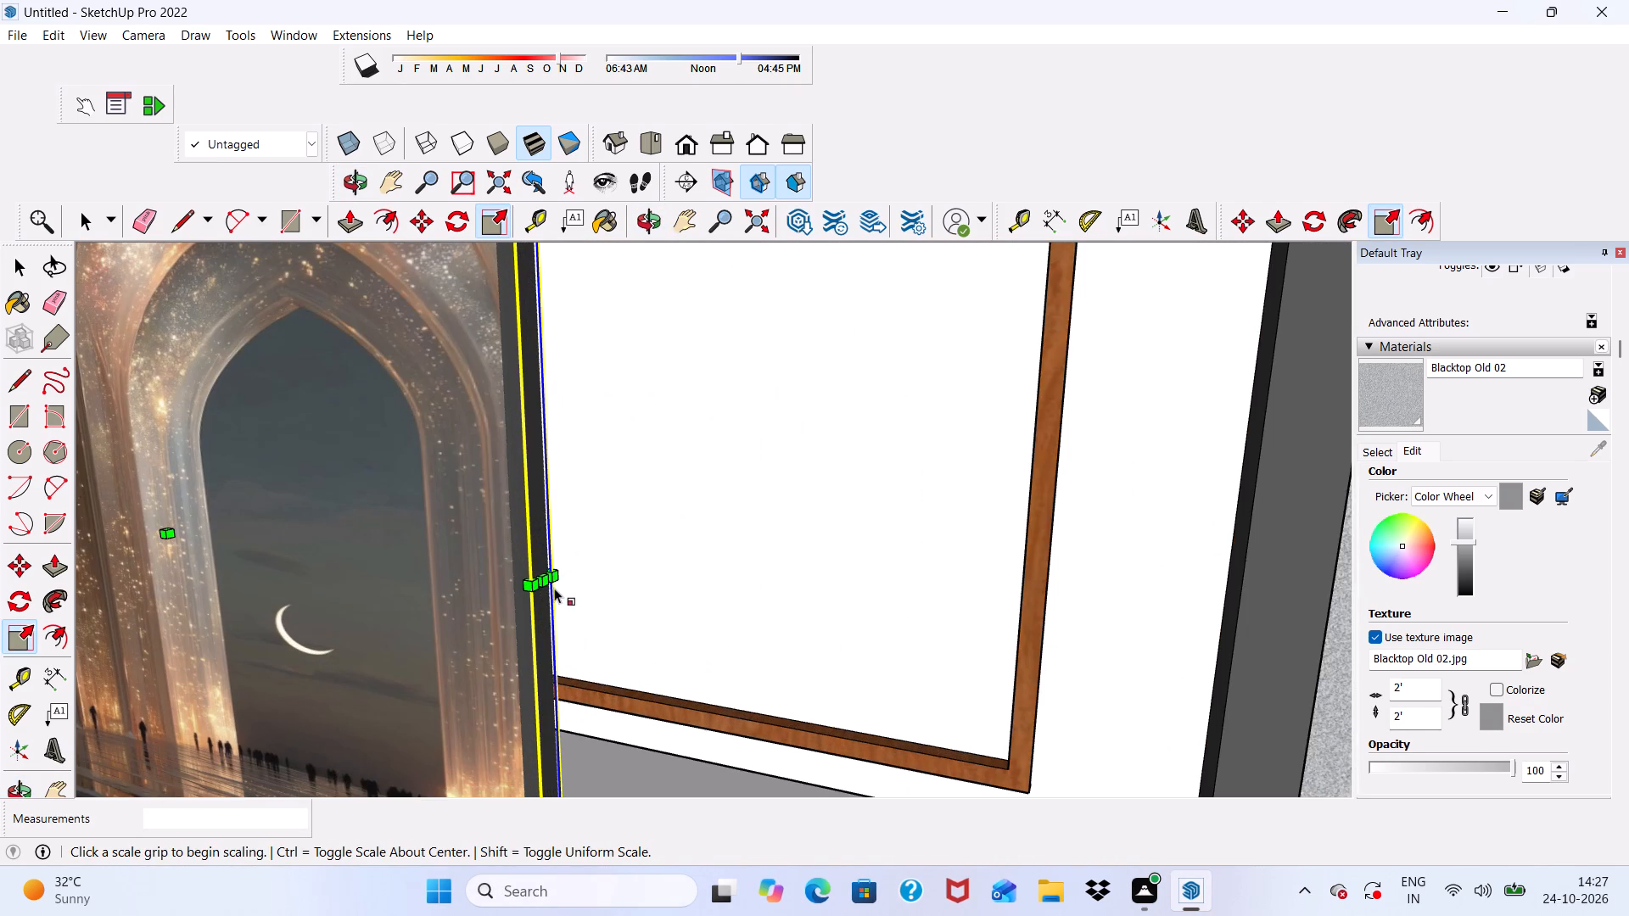
pyautogui.moveTo(548, 583); pyautogui.dragTo(647, 600)
pyautogui.scroll(-4, 649, 581)
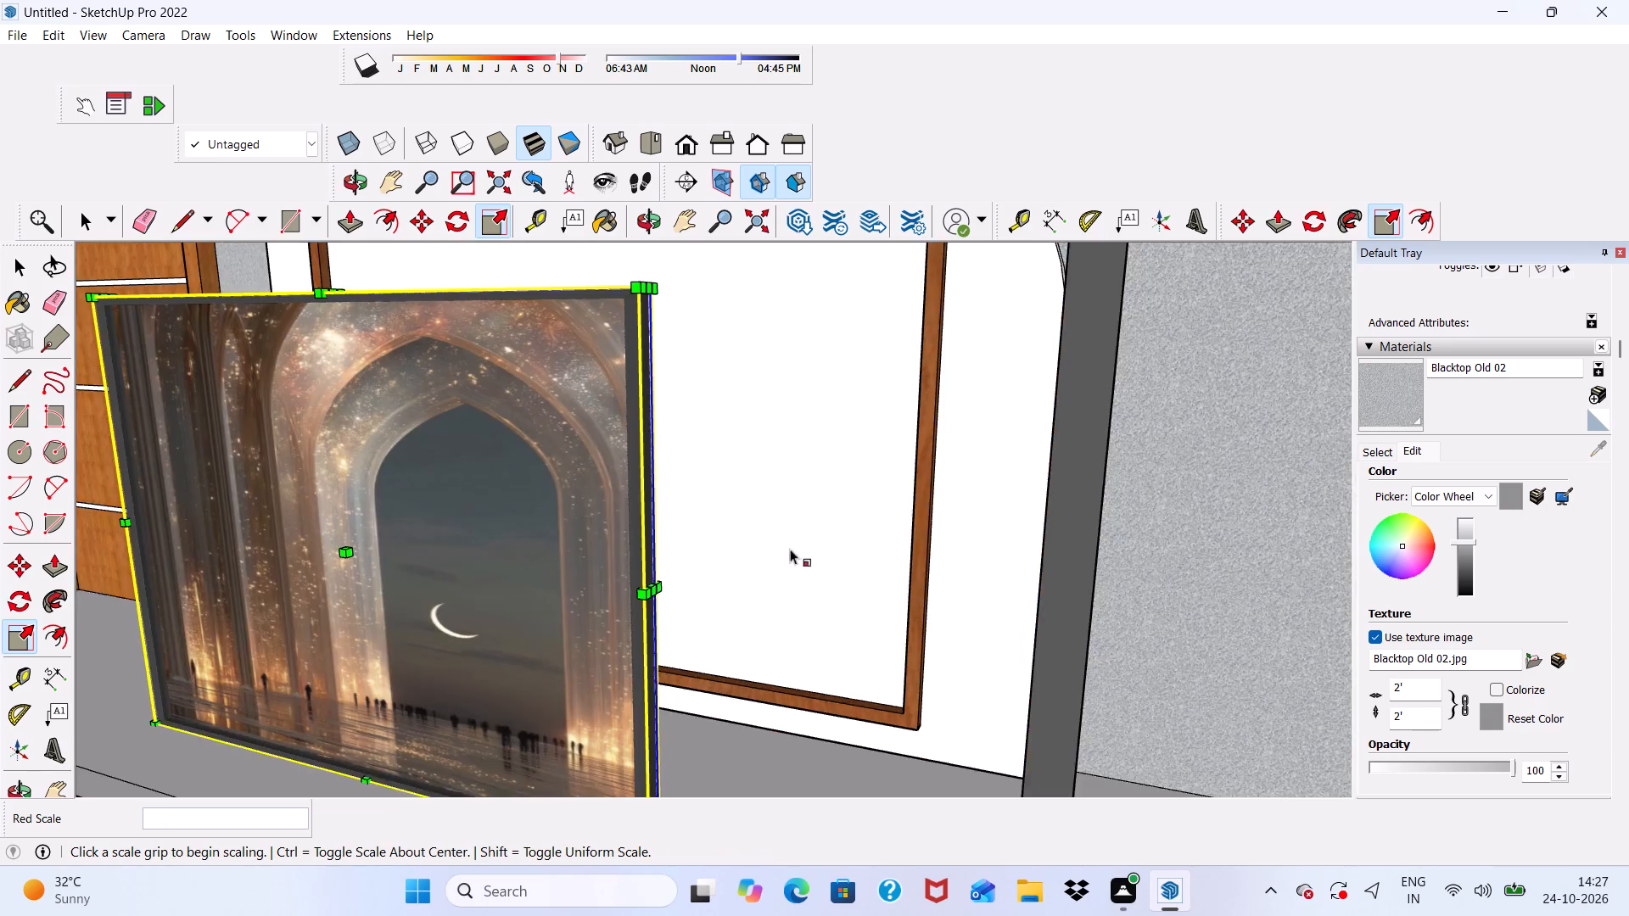
# Shrink the arch picture uniformly from its upper corner so it is smaller than the wooden frame's opening.
pyautogui.scroll(-10, 790, 549)
pyautogui.scroll(3, 735, 461)
pyautogui.moveTo(722, 431); pyautogui.dragTo(660, 478)
pyautogui.scroll(-6, 572, 505)
pyautogui.moveTo(562, 523); pyautogui.dragTo(701, 427, button='middle')
pyautogui.press('space')
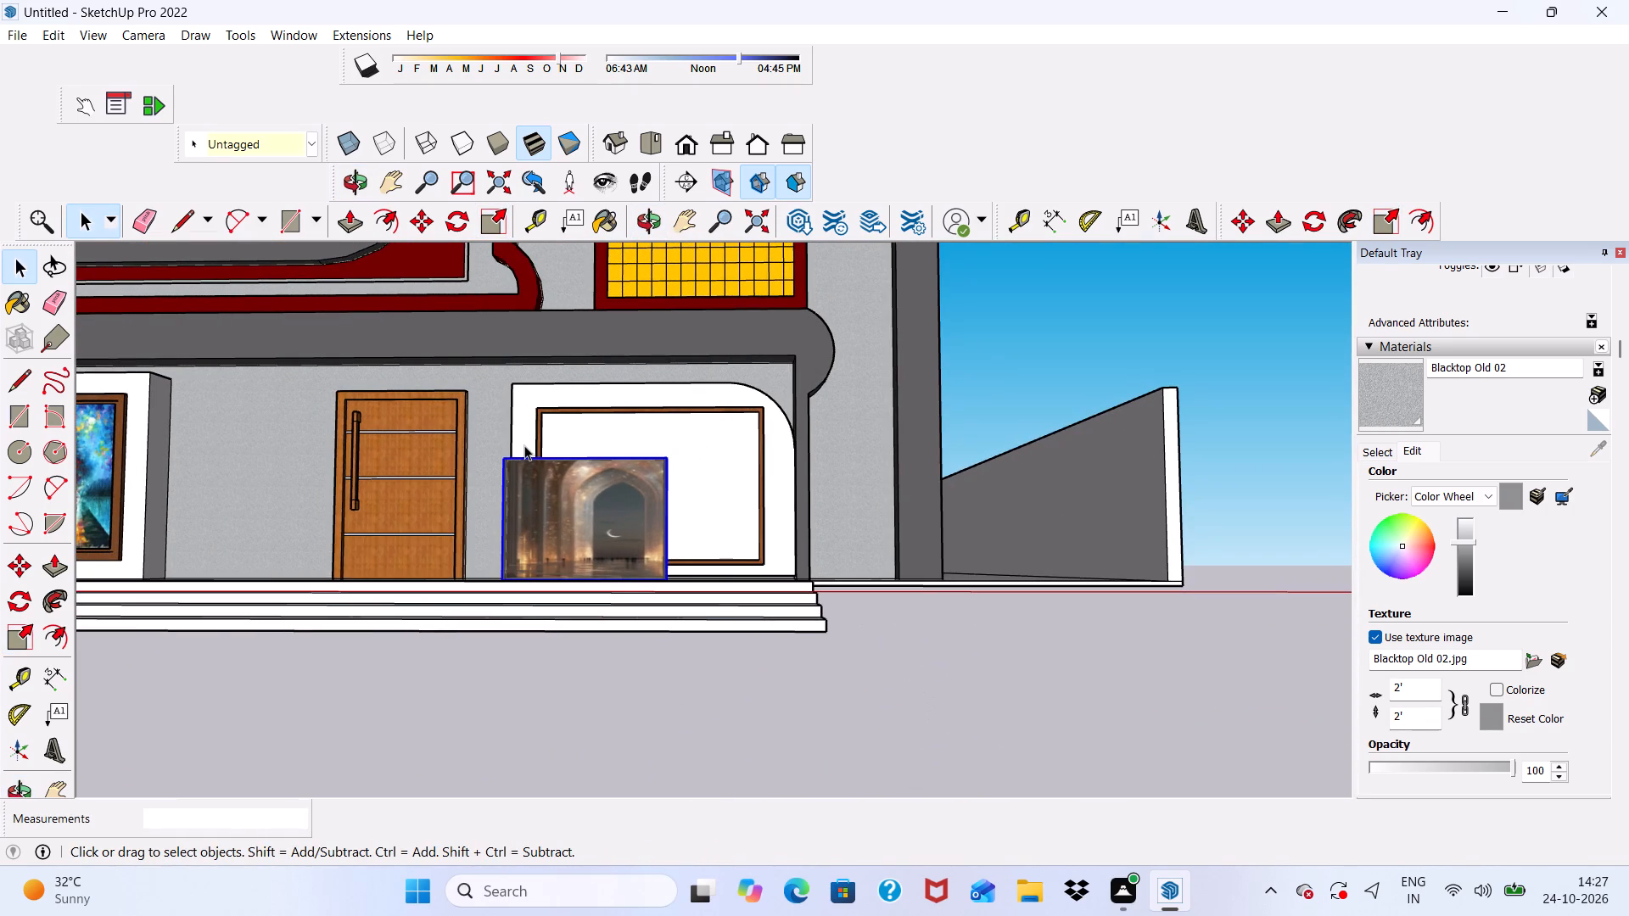
# Move the arch picture by its lower corner about 4' 2" onto the lower inner corner of the wooden frame.
pyautogui.click(424, 216)
pyautogui.scroll(-3, 450, 350)
pyautogui.moveTo(504, 429); pyautogui.dragTo(607, 503, button='middle')
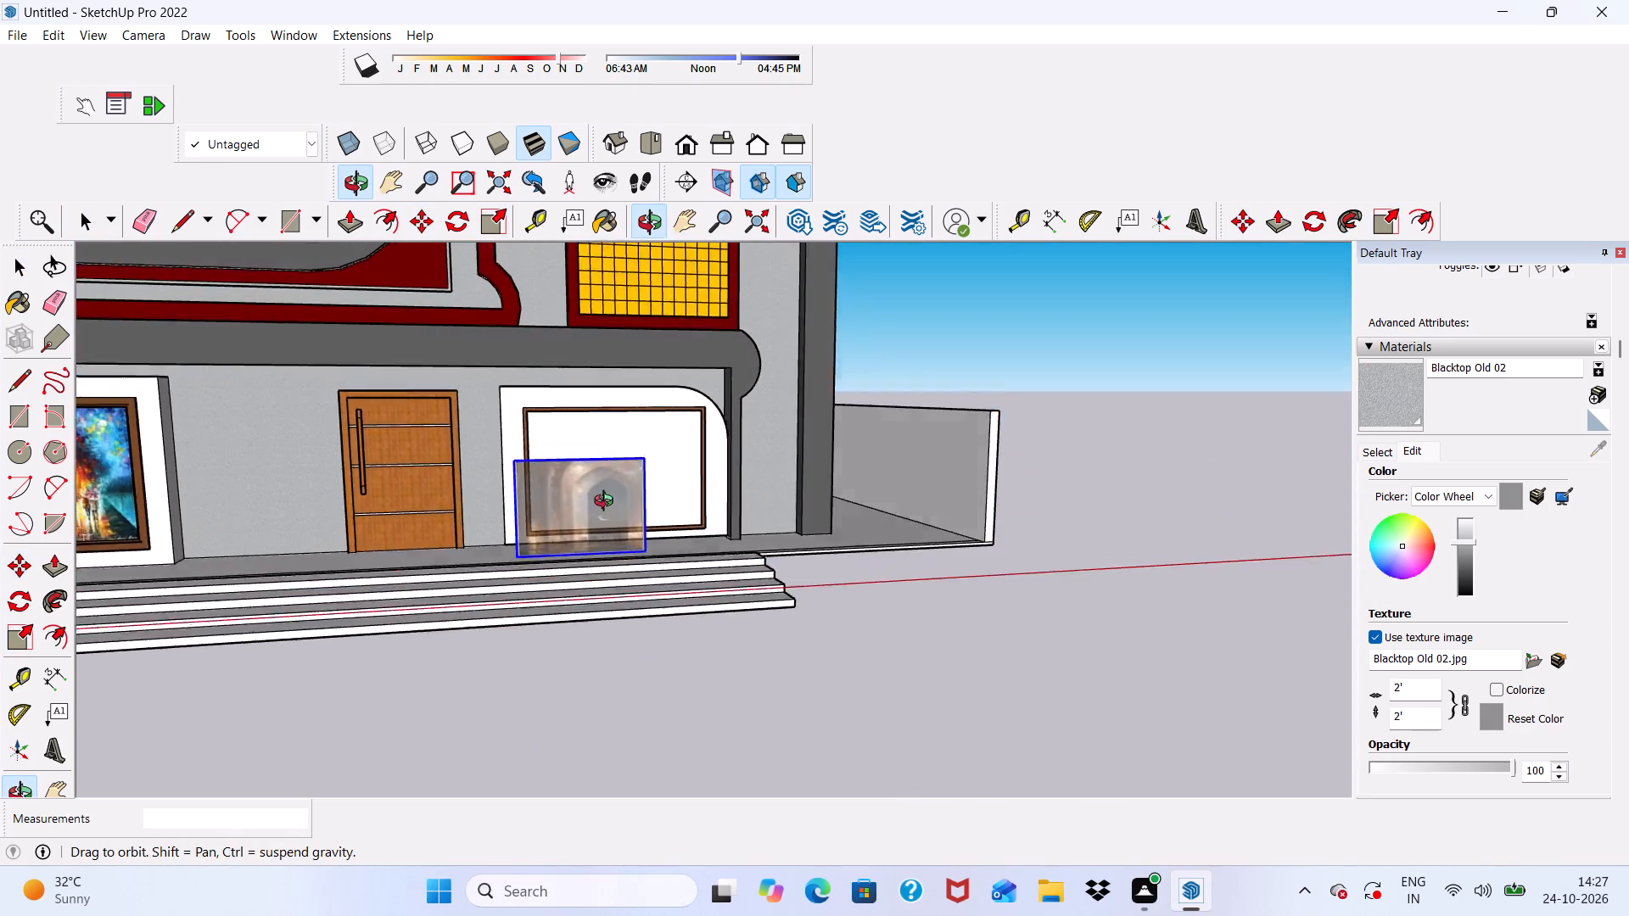
pyautogui.moveTo(607, 503); pyautogui.dragTo(617, 536, button='middle')
pyautogui.scroll(9, 567, 620)
pyautogui.click(512, 557)
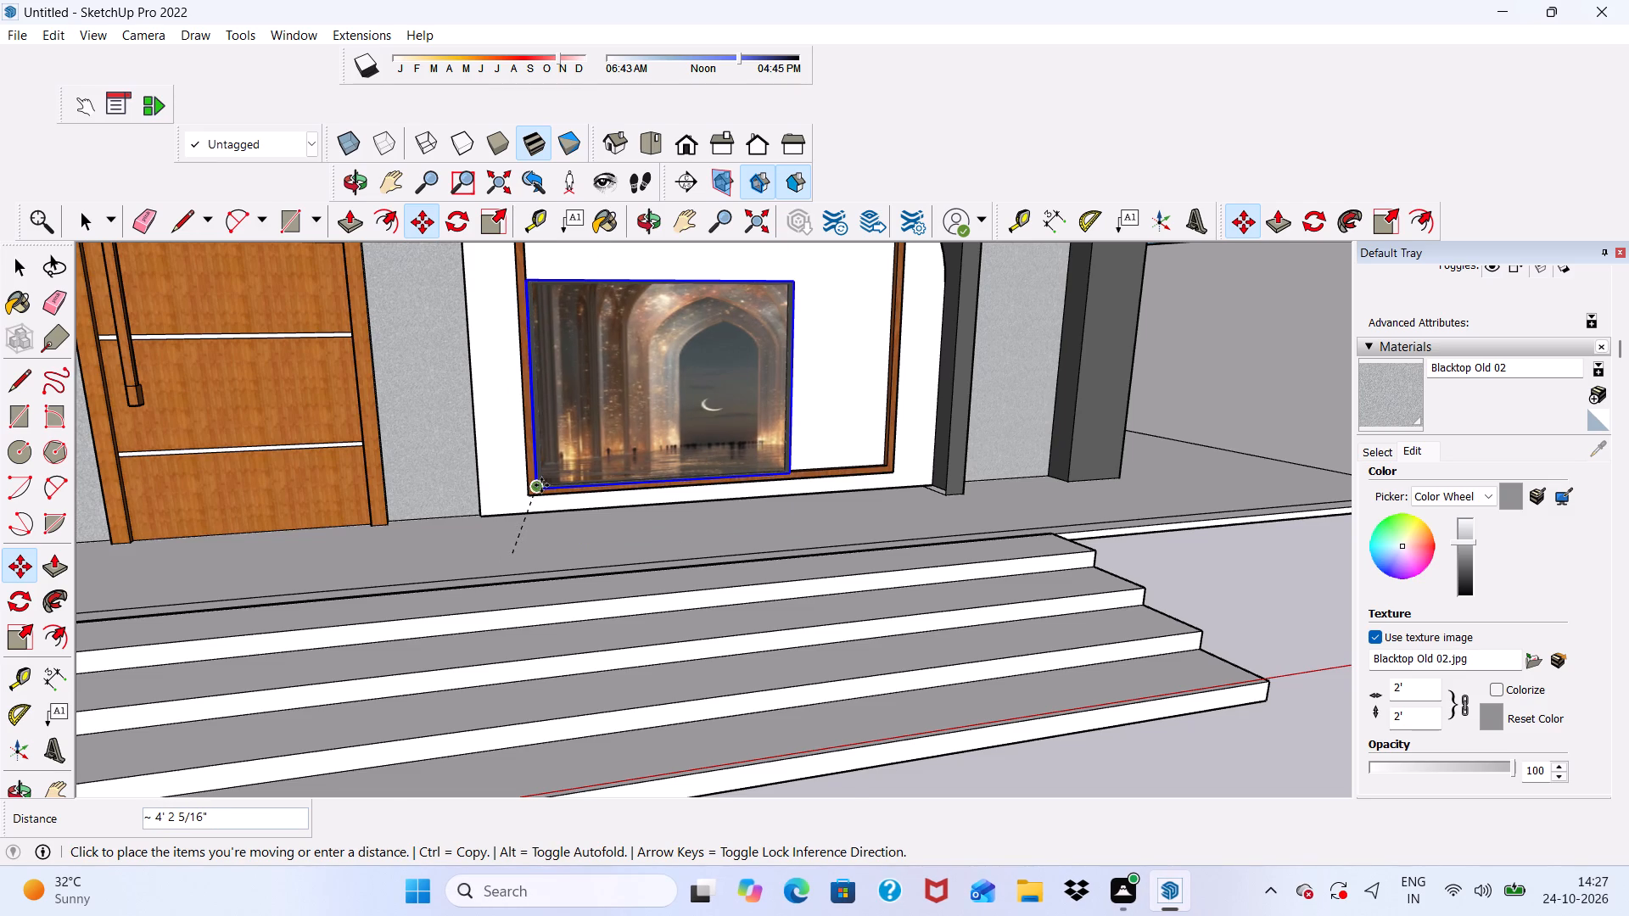
pyautogui.click(541, 485)
# Scale the arch picture uniformly to about 1.32 from its upper corner so it nearly fills the wooden frame's height.
pyautogui.scroll(-3, 518, 491)
pyautogui.scroll(1, 571, 530)
pyautogui.moveTo(571, 530); pyautogui.dragTo(395, 657, button='middle')
pyautogui.scroll(3, 857, 303)
pyautogui.press('space')
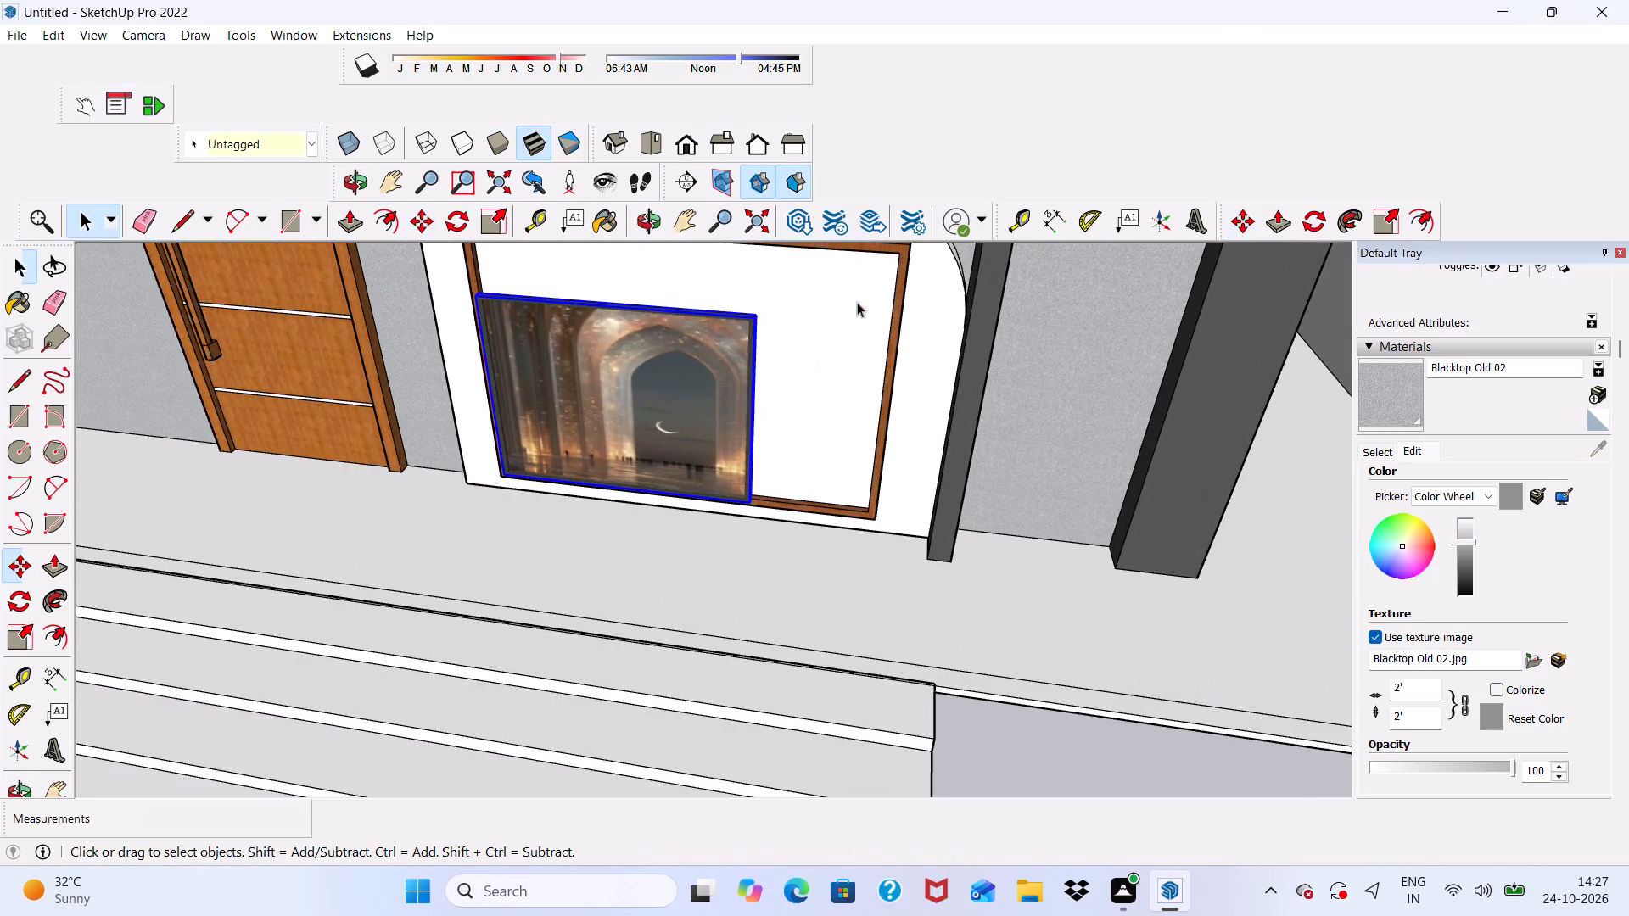
pyautogui.scroll(4, 741, 332)
pyautogui.click(742, 310)
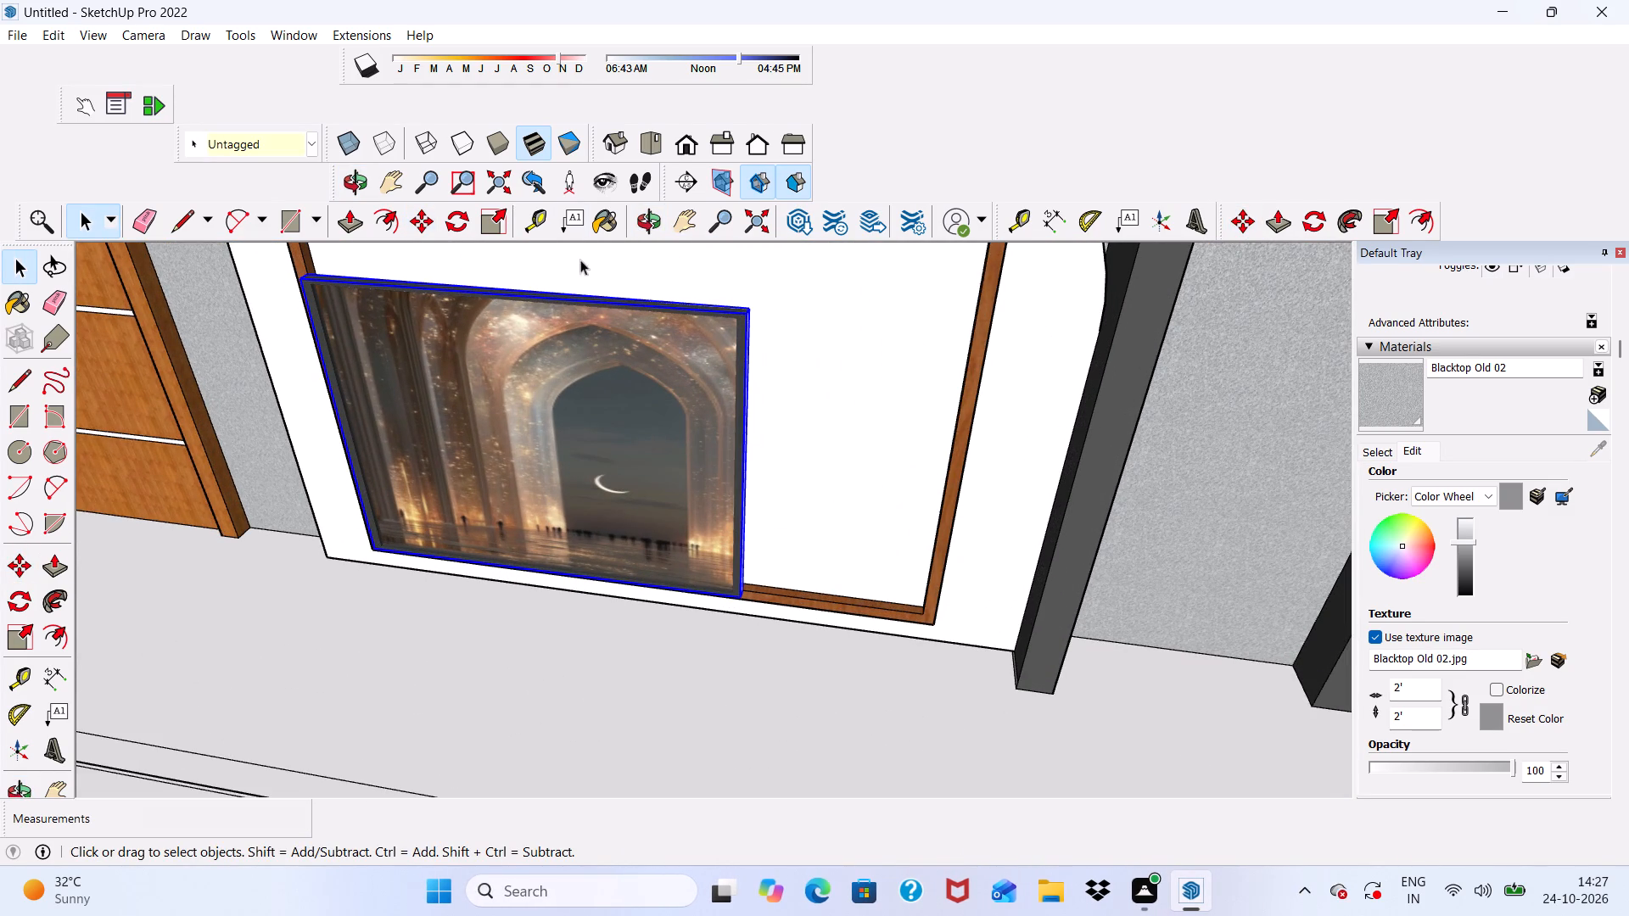
pyautogui.click(493, 214)
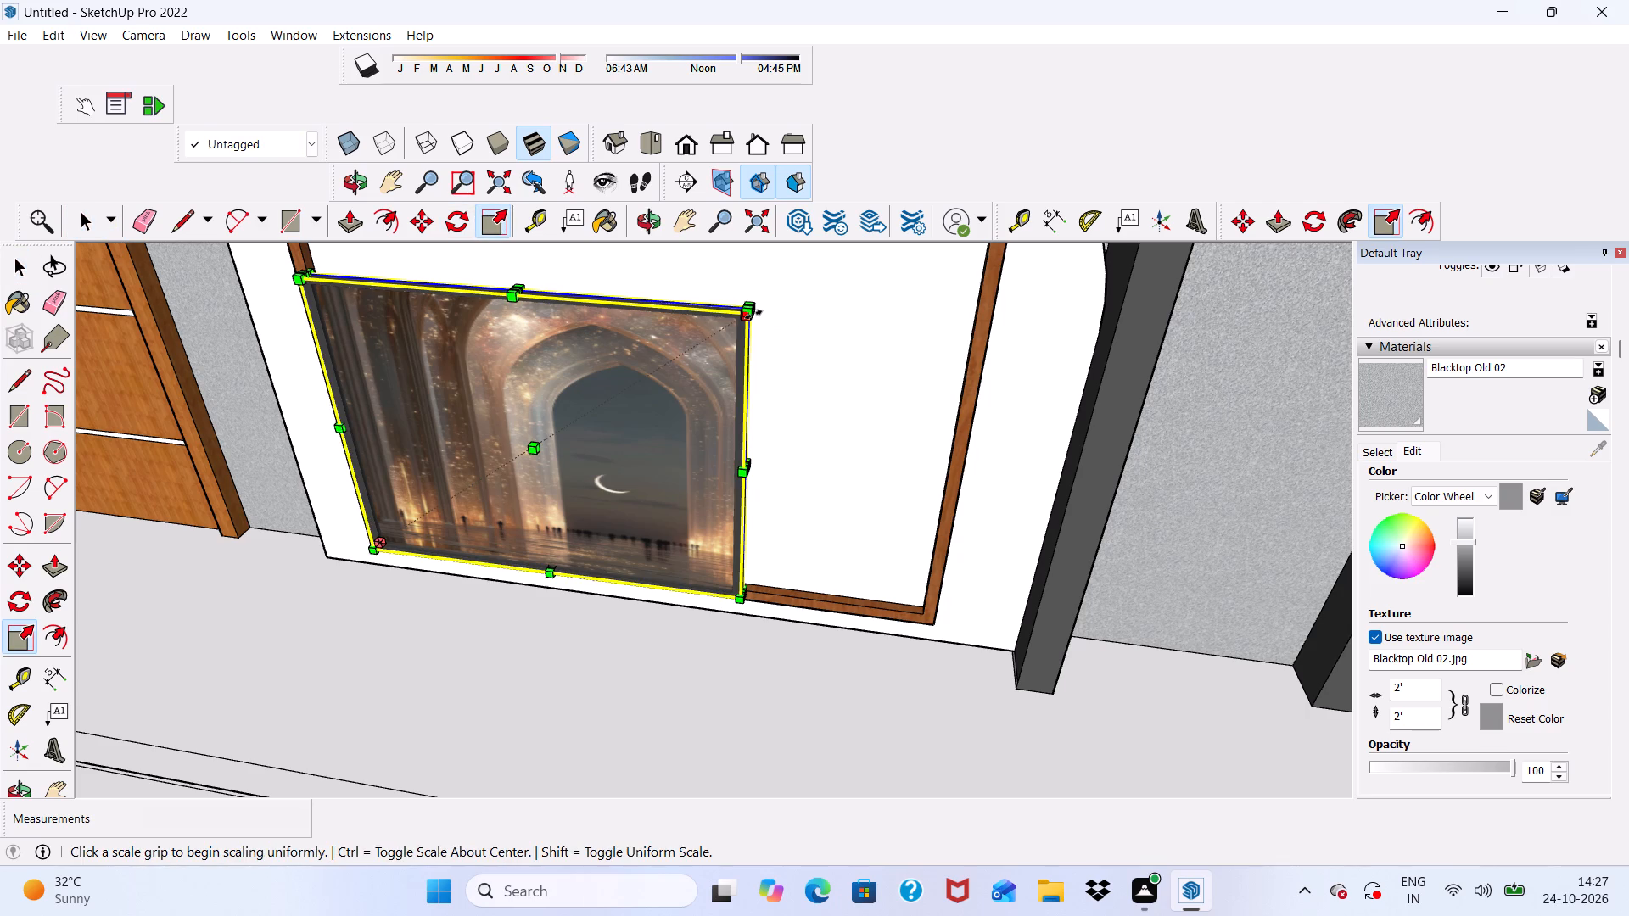
pyautogui.moveTo(753, 315); pyautogui.dragTo(881, 232)
pyautogui.moveTo(893, 227); pyautogui.dragTo(934, 208)
pyautogui.scroll(-3, 836, 307)
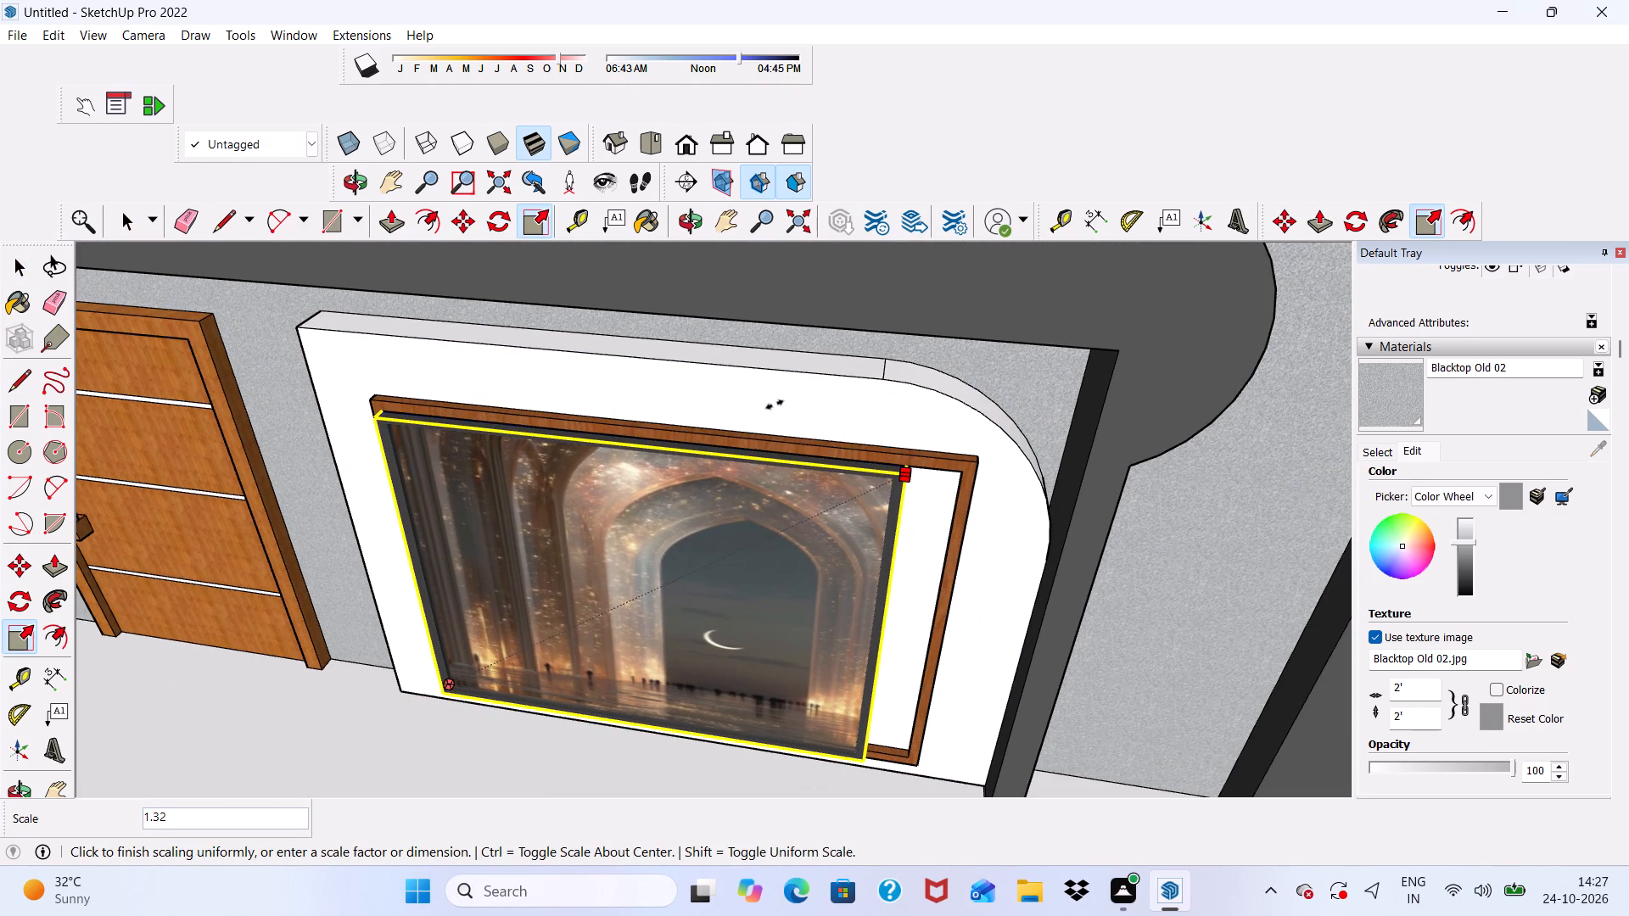
pyautogui.click(775, 405)
# Stretch the arch picture wider from its side edge to reach the far inner side of the wooden frame.
pyautogui.scroll(-5, 826, 501)
pyautogui.moveTo(754, 489); pyautogui.dragTo(673, 384, button='middle')
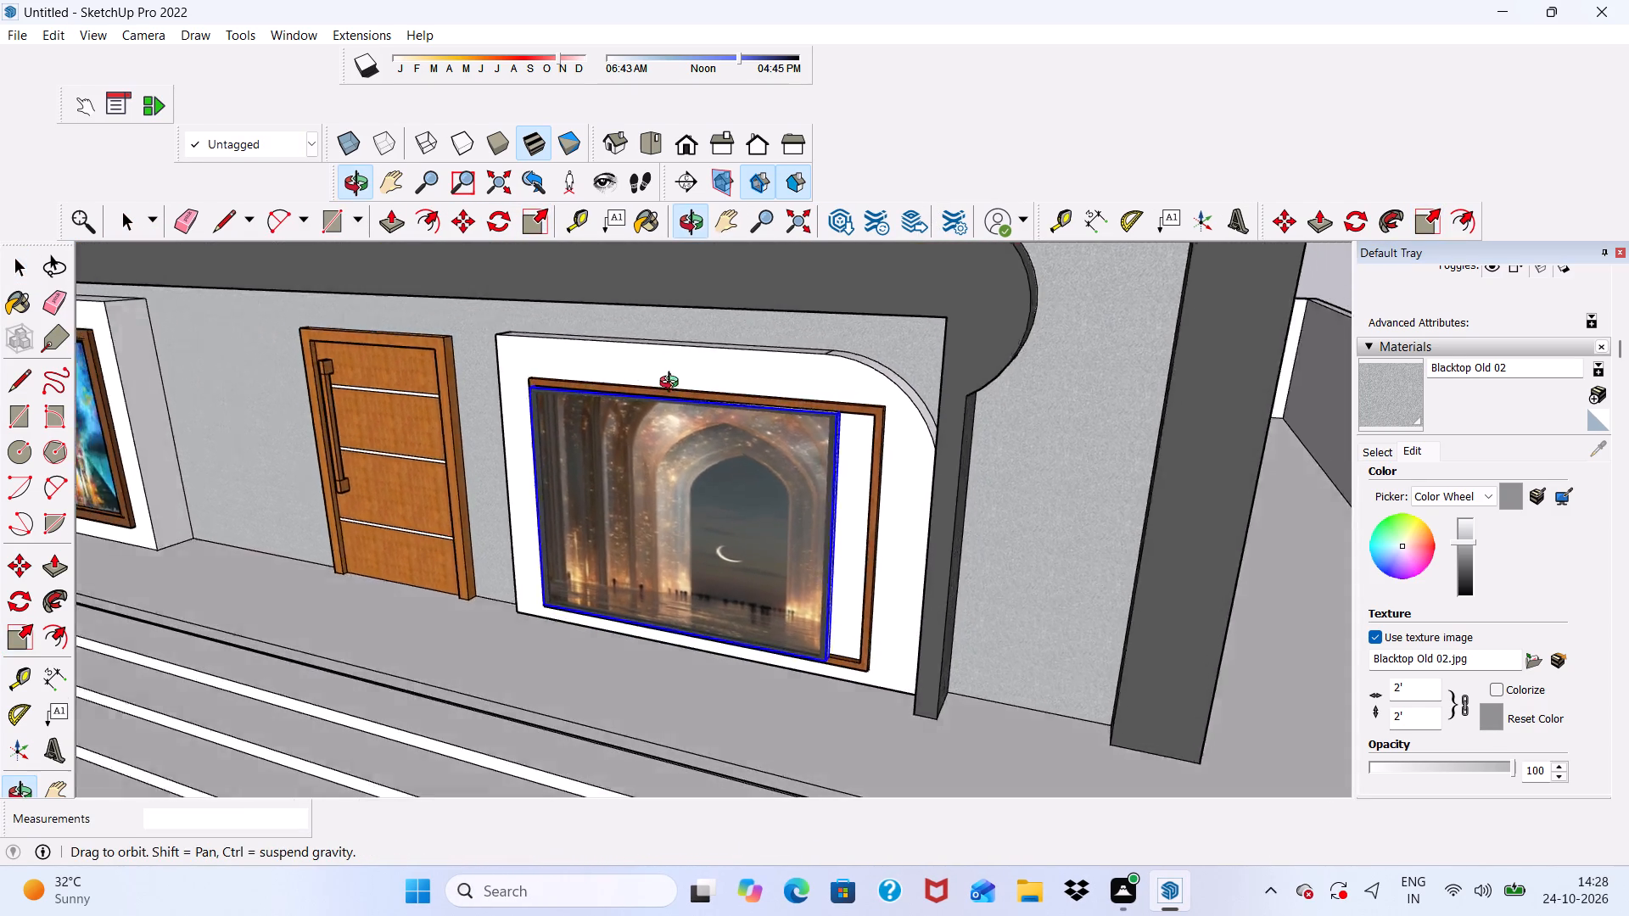
pyautogui.moveTo(673, 384); pyautogui.dragTo(557, 346, button='middle')
pyautogui.scroll(6, 798, 590)
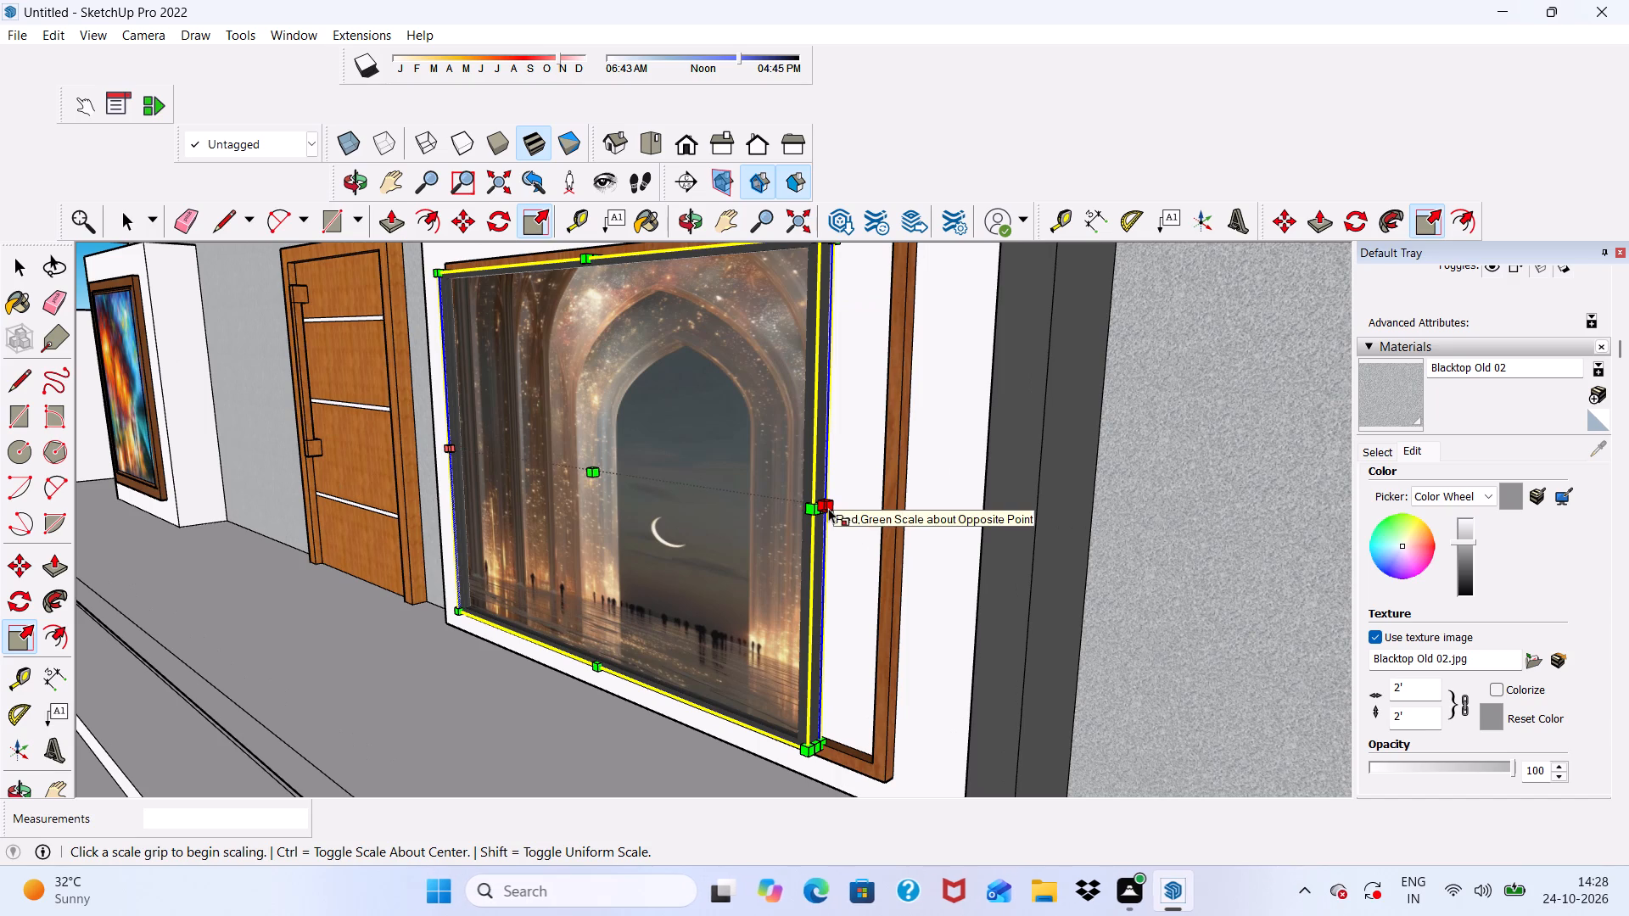
pyautogui.scroll(5, 820, 510)
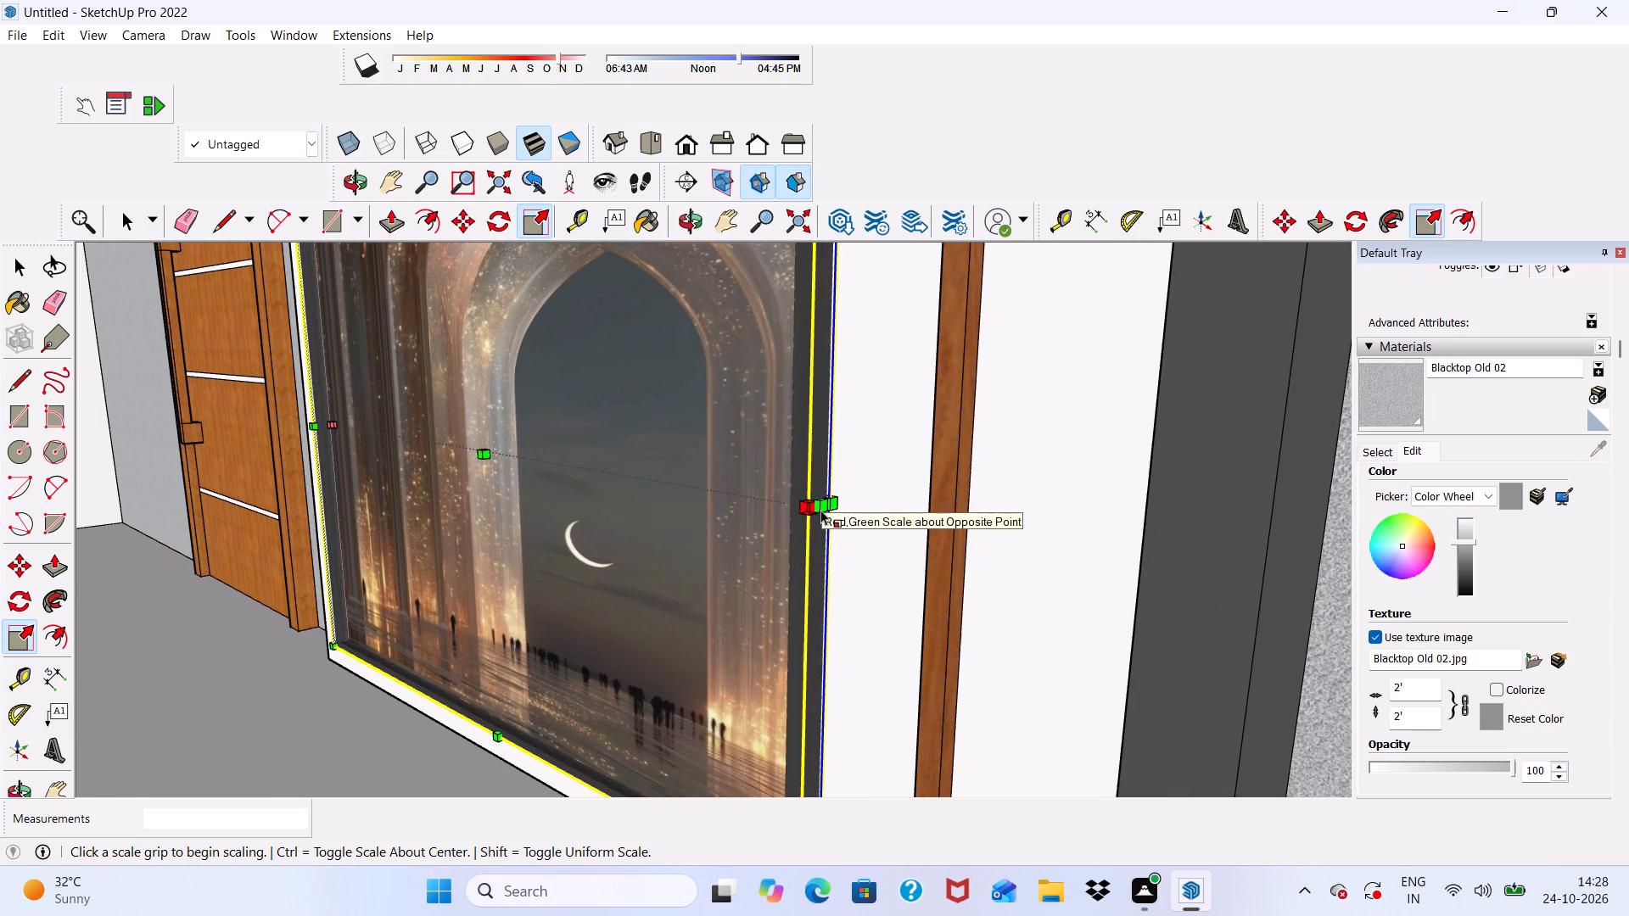
pyautogui.moveTo(824, 510); pyautogui.dragTo(935, 500)
pyautogui.doubleClick(935, 500)
pyautogui.scroll(-16, 899, 444)
pyautogui.press('space')
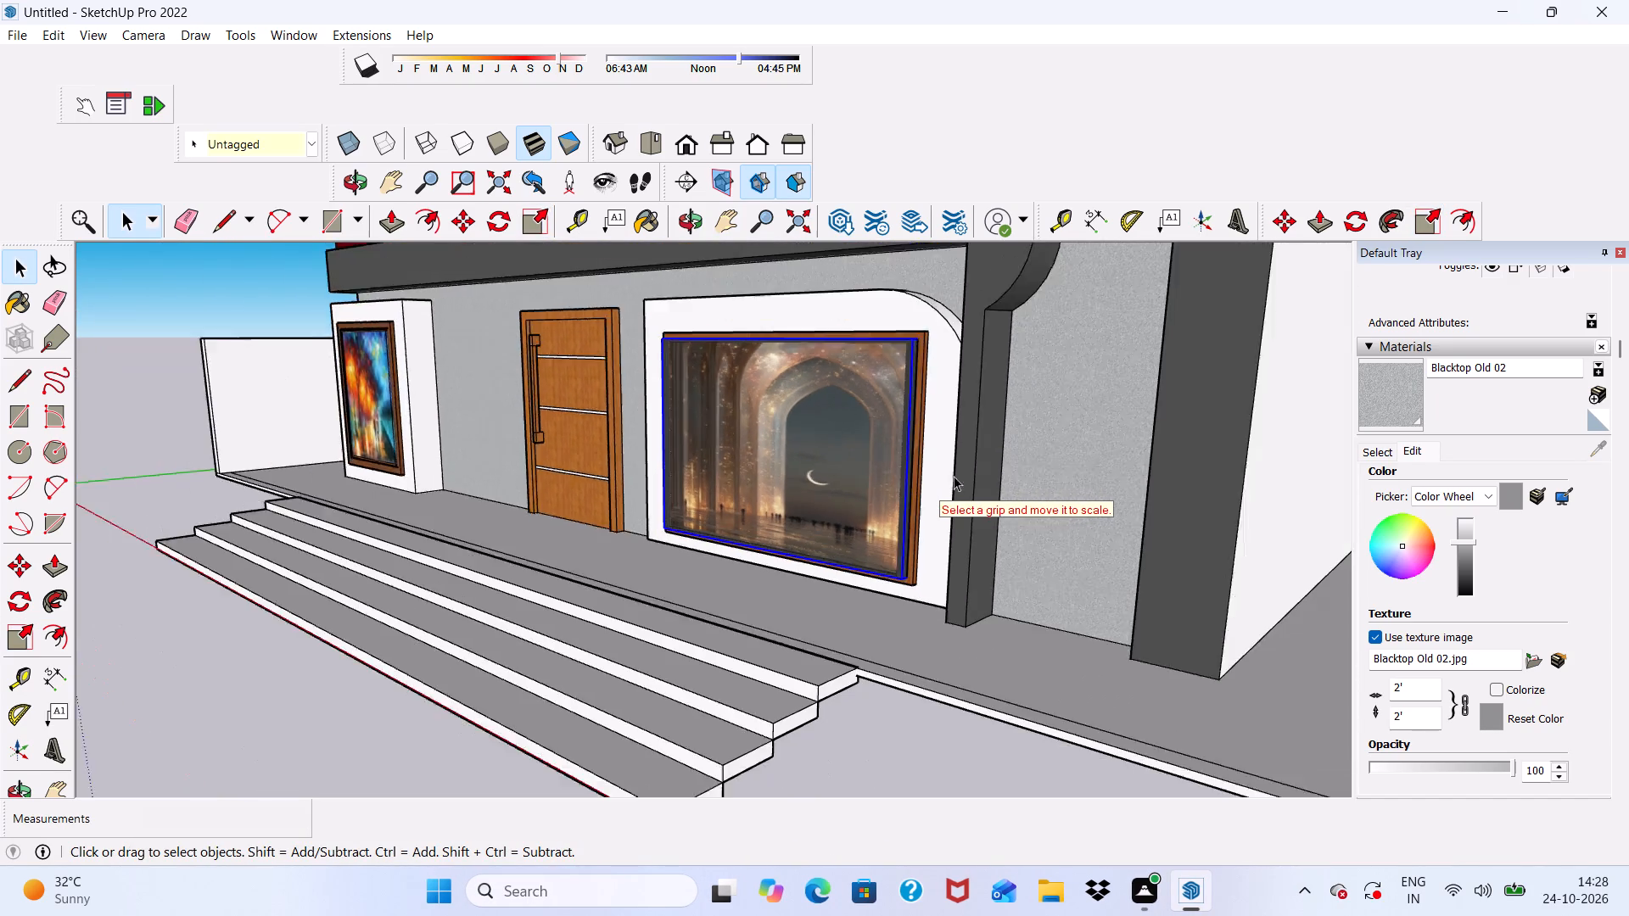
pyautogui.scroll(-3, 954, 476)
pyautogui.click(173, 701)
# Move the arch picture back by its front upper corner so it sits recessed inside the wooden frame.
pyautogui.scroll(-3, 446, 522)
pyautogui.moveTo(446, 522); pyautogui.dragTo(836, 517, button='middle')
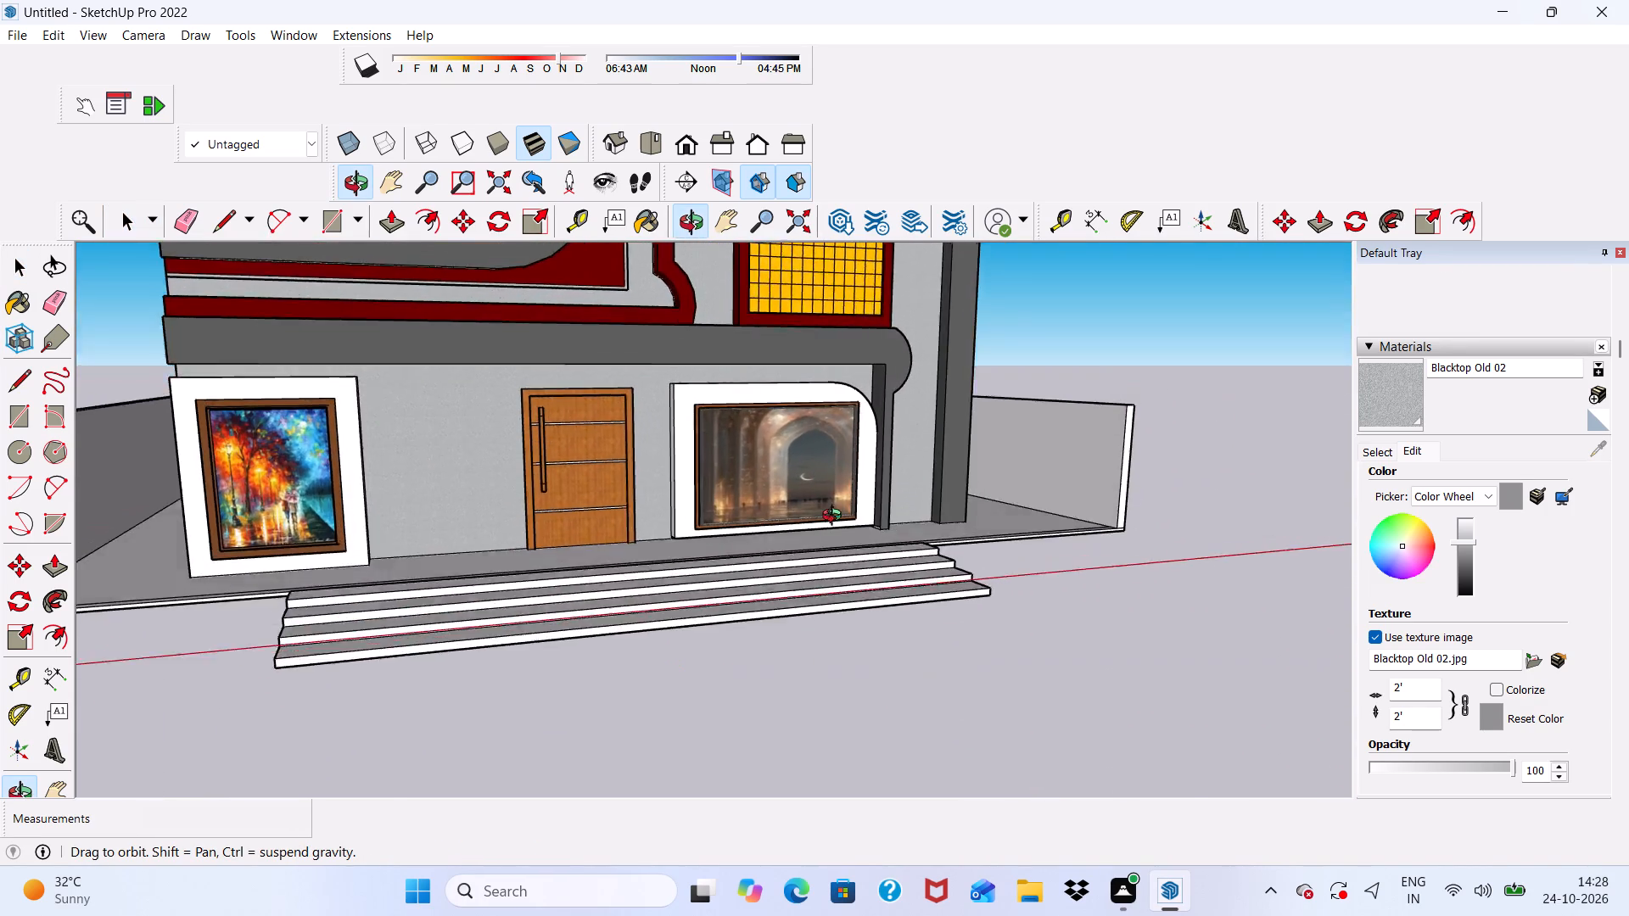
pyautogui.moveTo(836, 517); pyautogui.dragTo(831, 539, button='middle')
pyautogui.scroll(11, 767, 478)
pyautogui.moveTo(726, 365); pyautogui.dragTo(648, 517, button='middle')
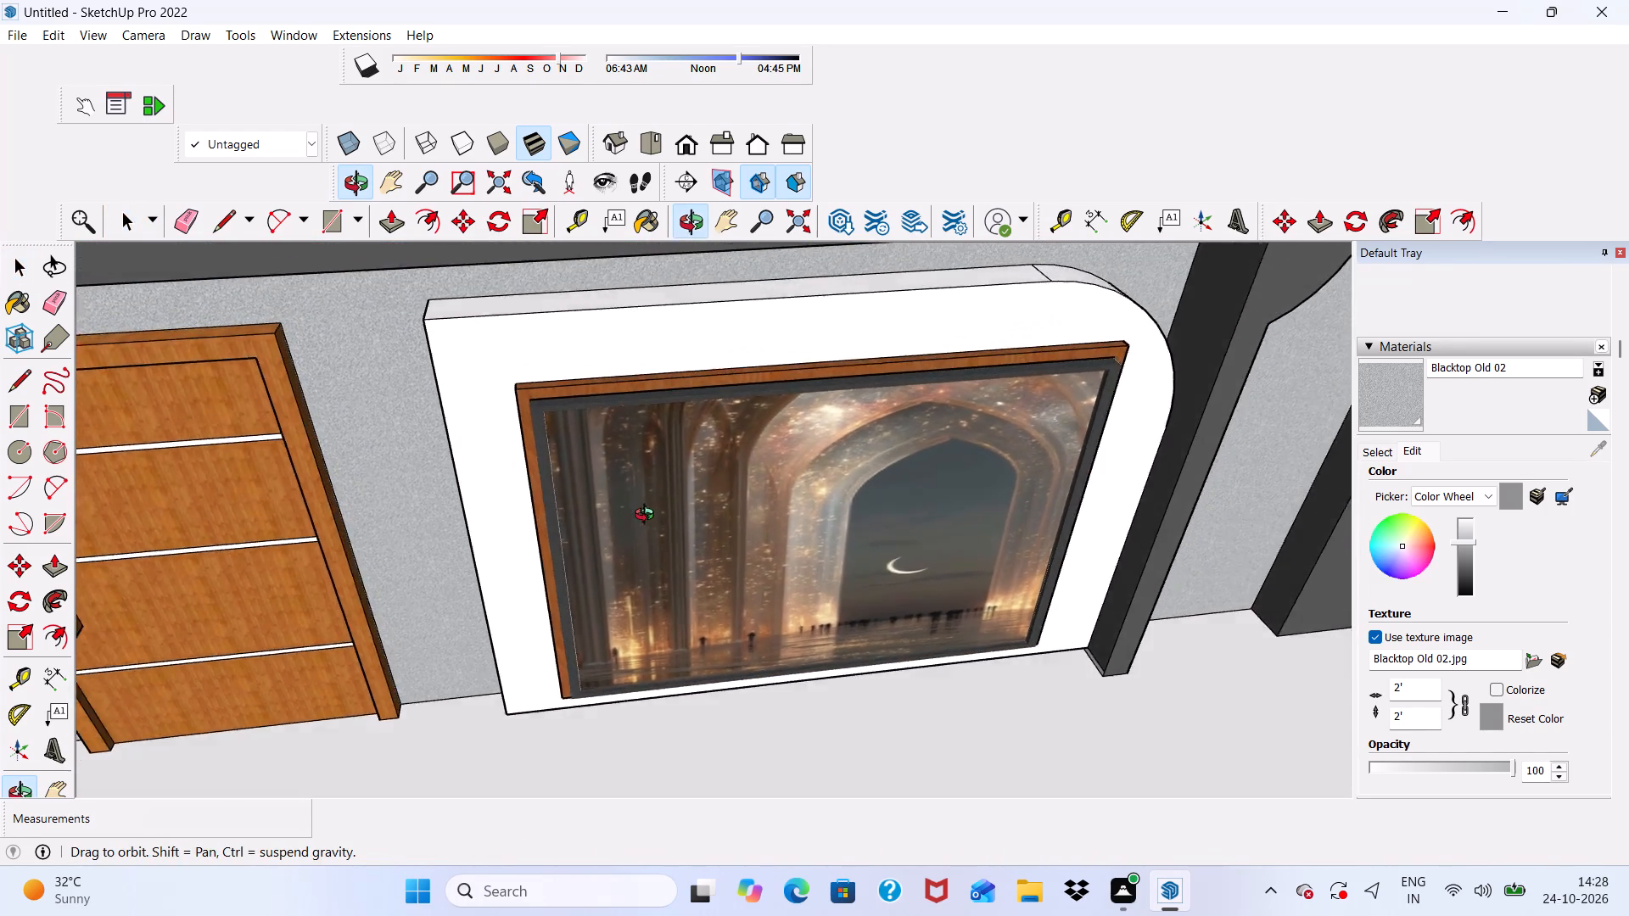
pyautogui.moveTo(648, 517); pyautogui.dragTo(642, 519, button='middle')
pyautogui.scroll(5, 549, 408)
pyautogui.click(541, 415)
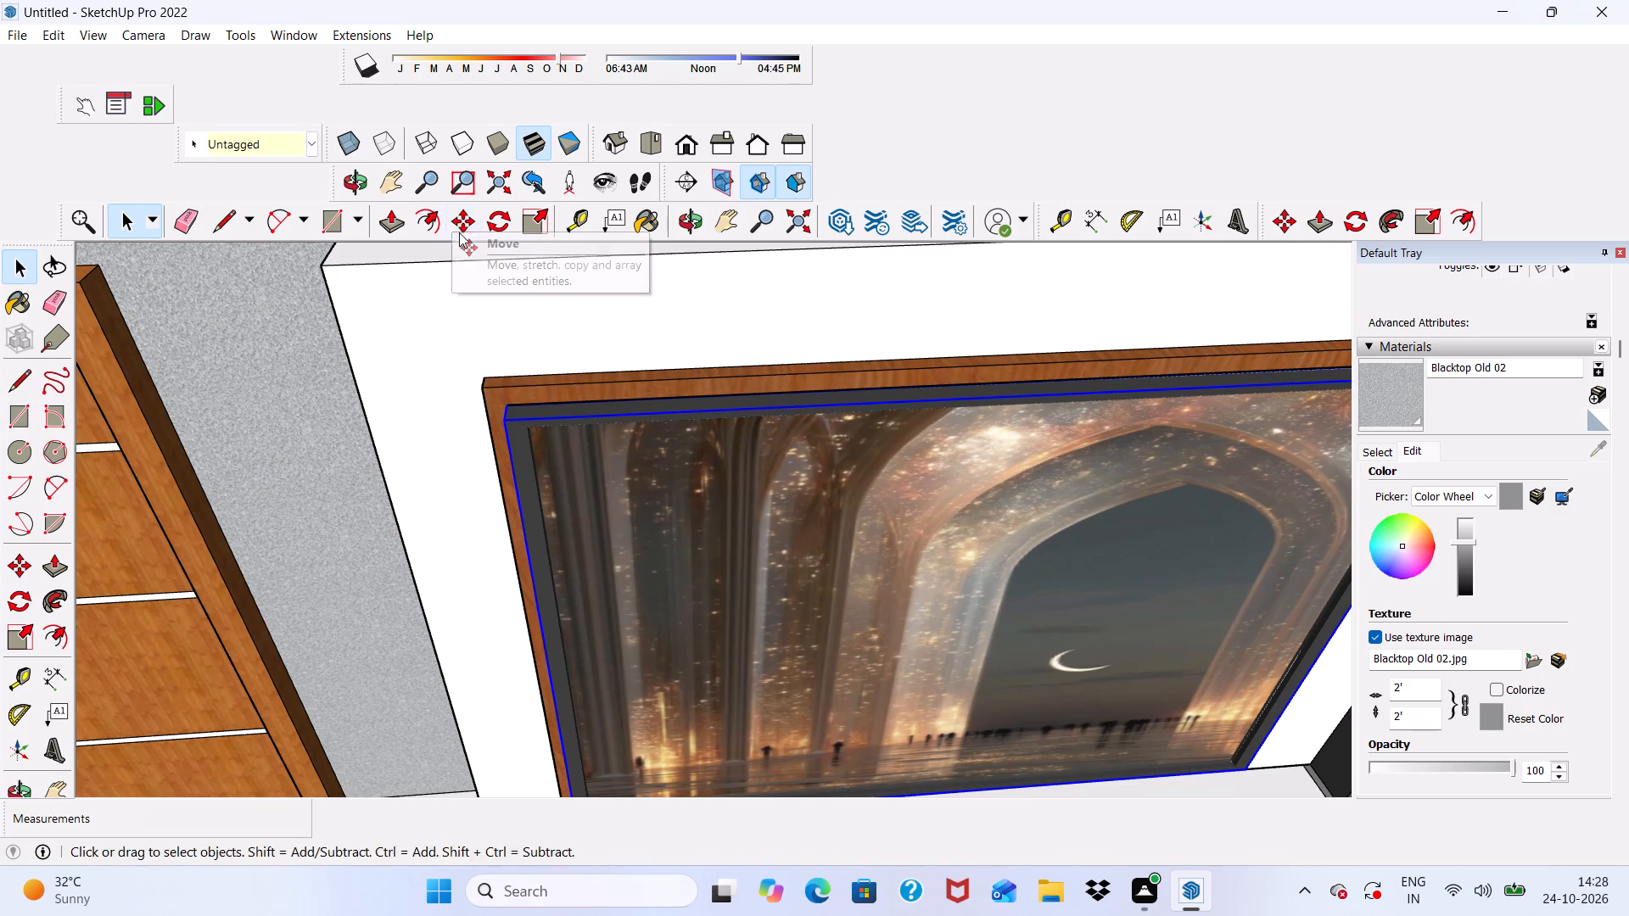
pyautogui.click(464, 217)
pyautogui.click(507, 422)
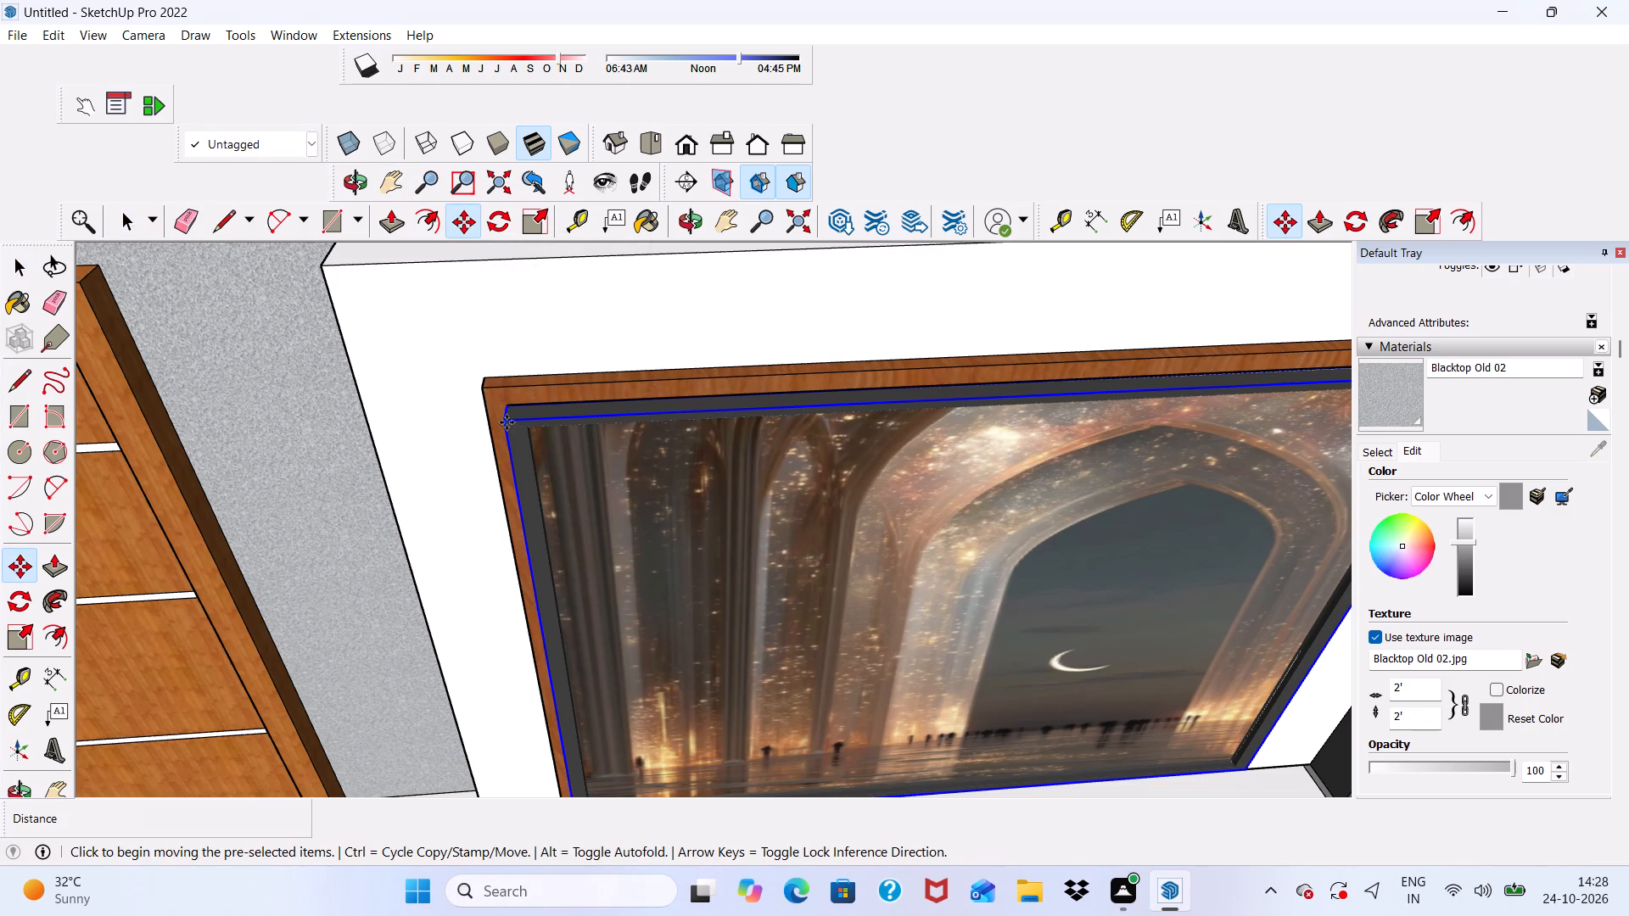
pyautogui.click(505, 408)
pyautogui.scroll(-10, 472, 421)
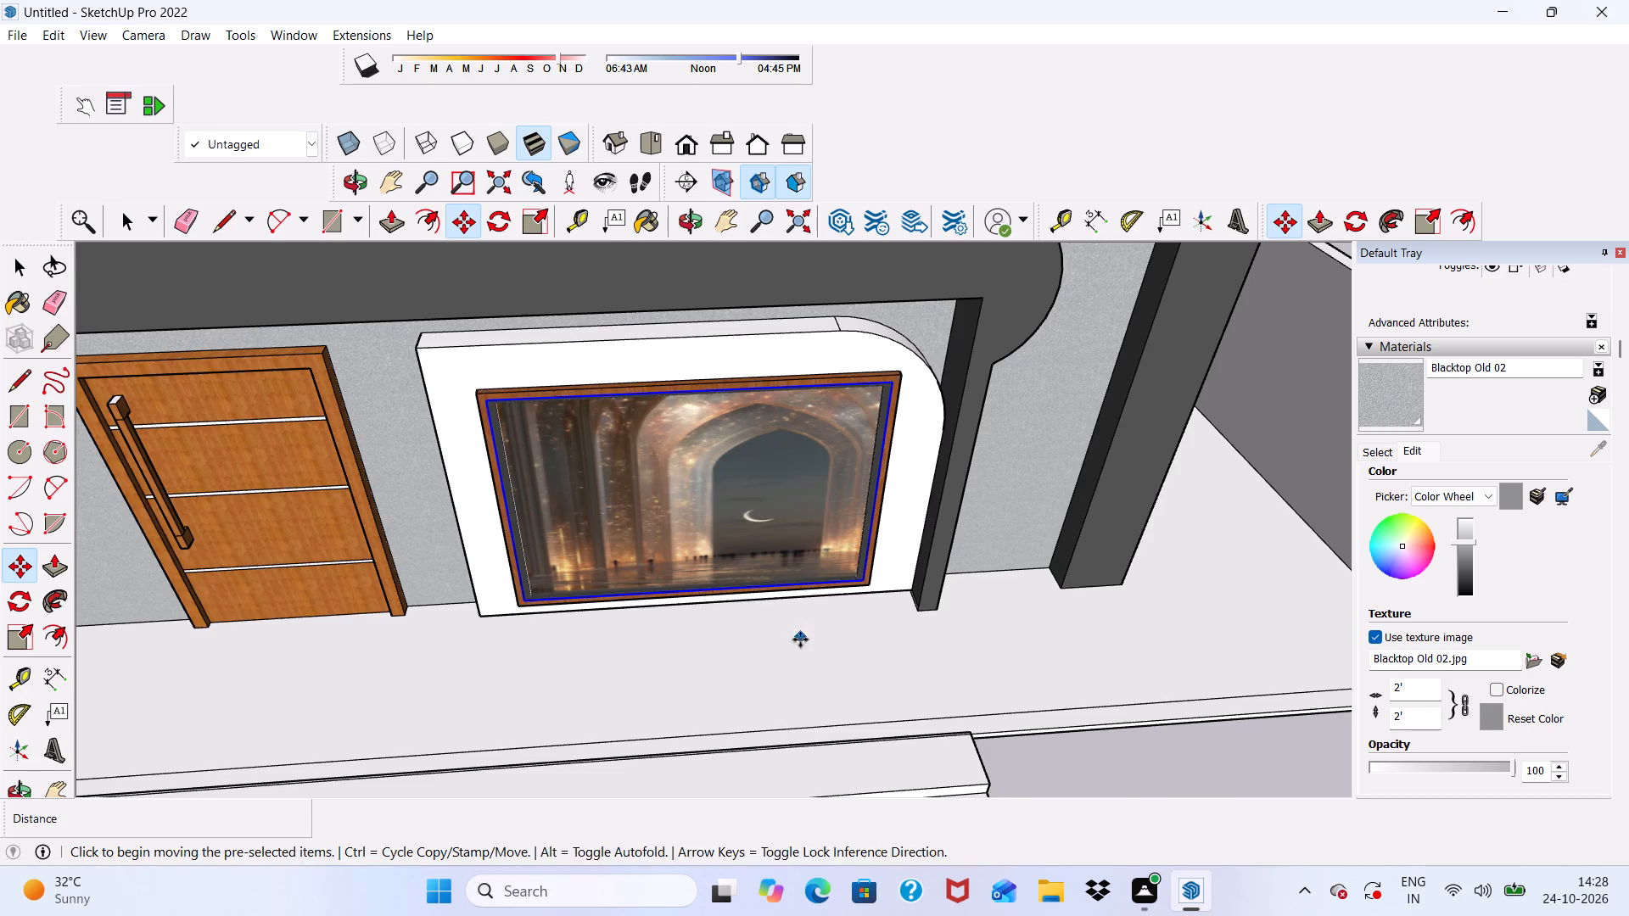
pyautogui.press('space')
pyautogui.scroll(-5, 798, 645)
pyautogui.click(1303, 322)
# Examine the facade with its ground-floor pictures and the empty wooden frame in the rounded upper opening.
pyautogui.scroll(-4, 887, 520)
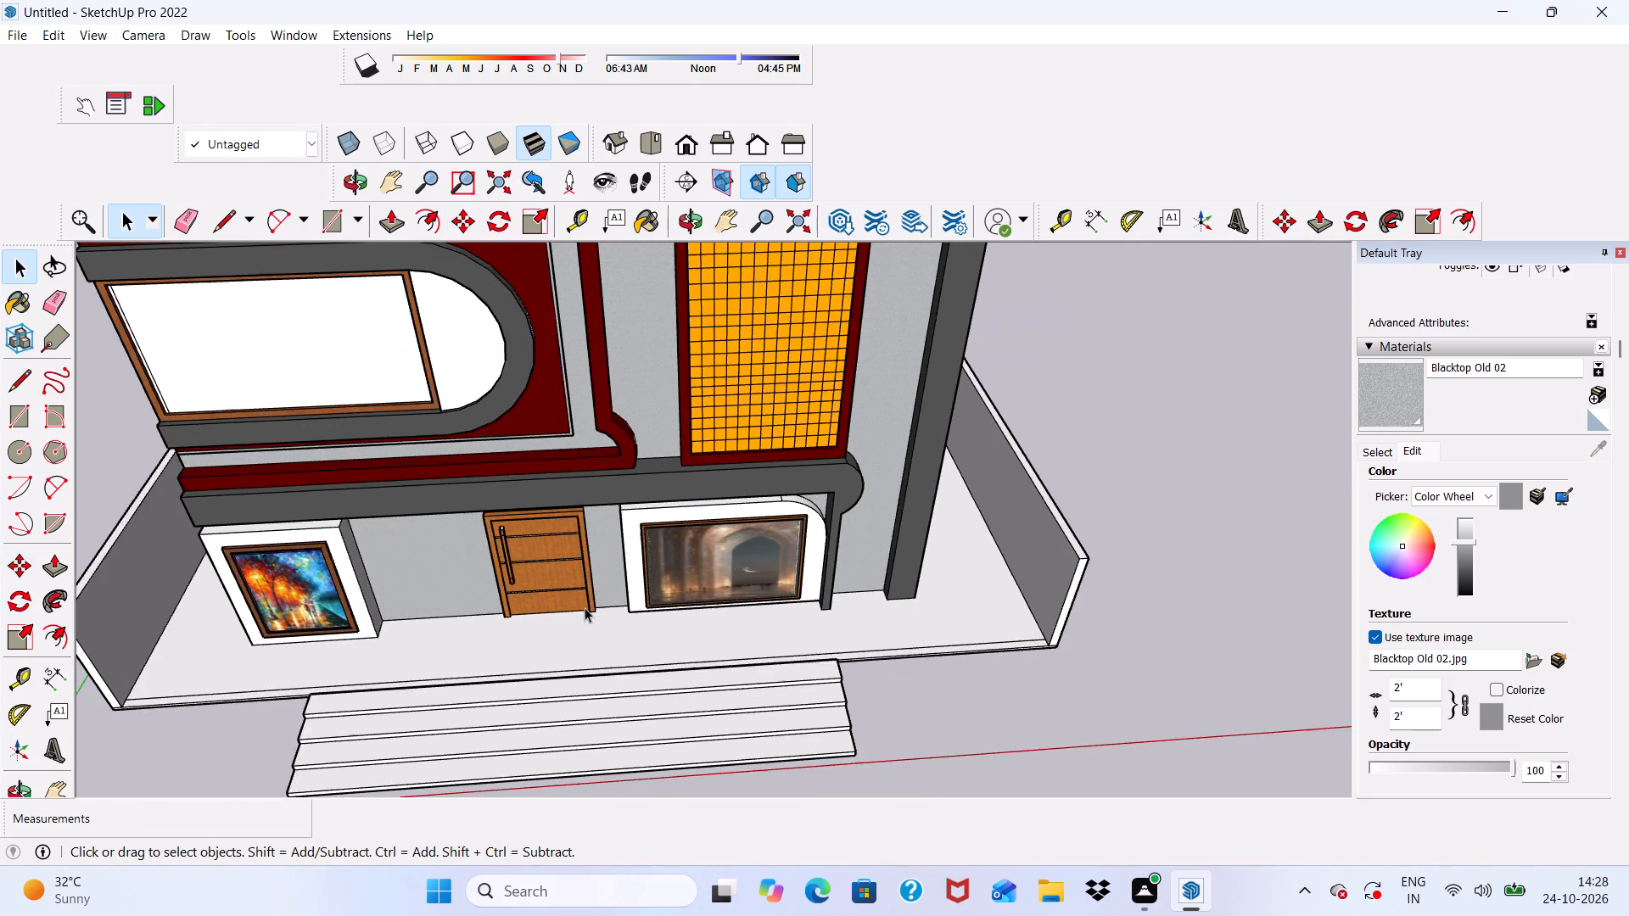
pyautogui.moveTo(585, 607); pyautogui.dragTo(607, 494, button='middle')
pyautogui.scroll(5, 589, 505)
pyautogui.scroll(-4, 573, 509)
pyautogui.scroll(5, 652, 632)
pyautogui.scroll(-4, 655, 620)
pyautogui.moveTo(660, 618); pyautogui.dragTo(589, 345, button='middle')
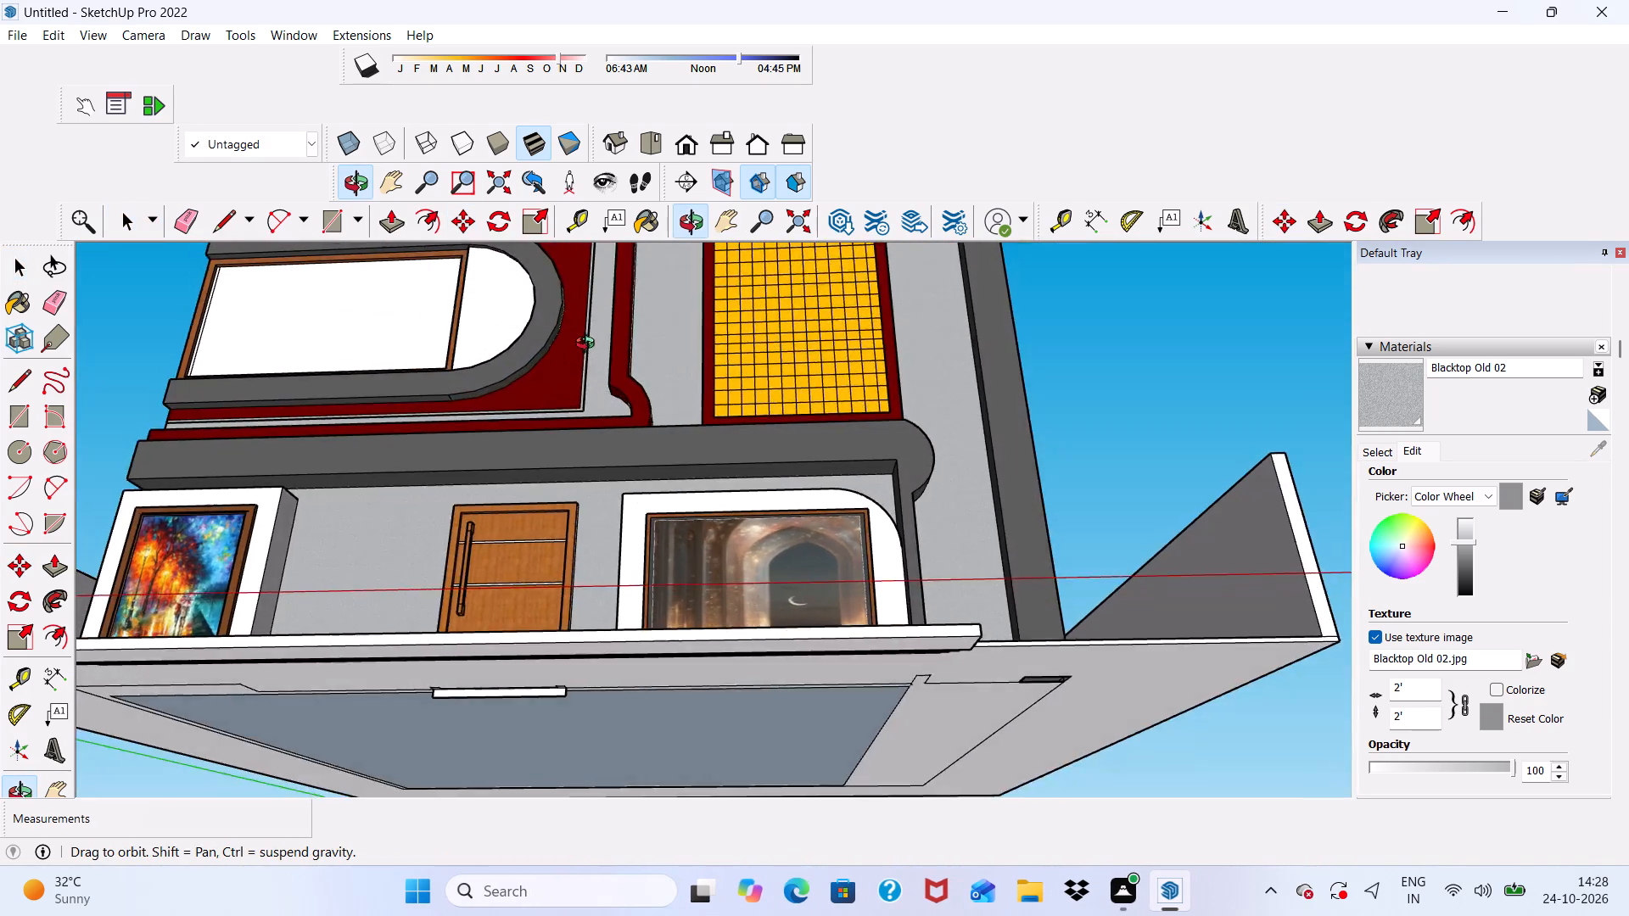
pyautogui.moveTo(589, 345); pyautogui.dragTo(488, 461, button='middle')
pyautogui.scroll(5, 772, 553)
pyautogui.scroll(-15, 631, 541)
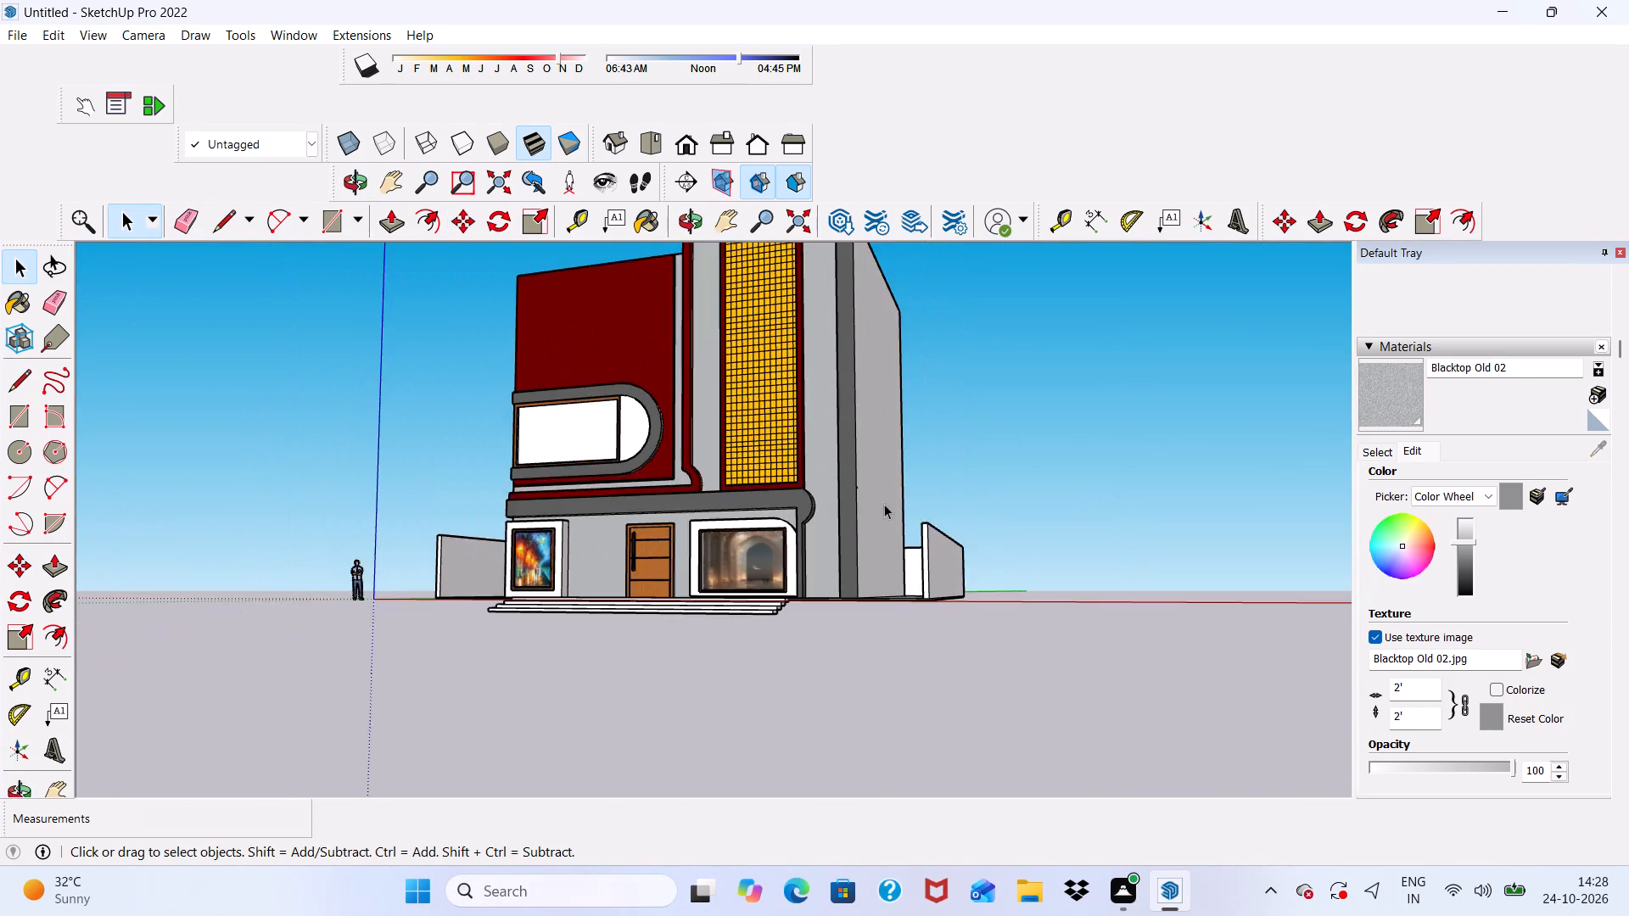
pyautogui.scroll(10, 658, 409)
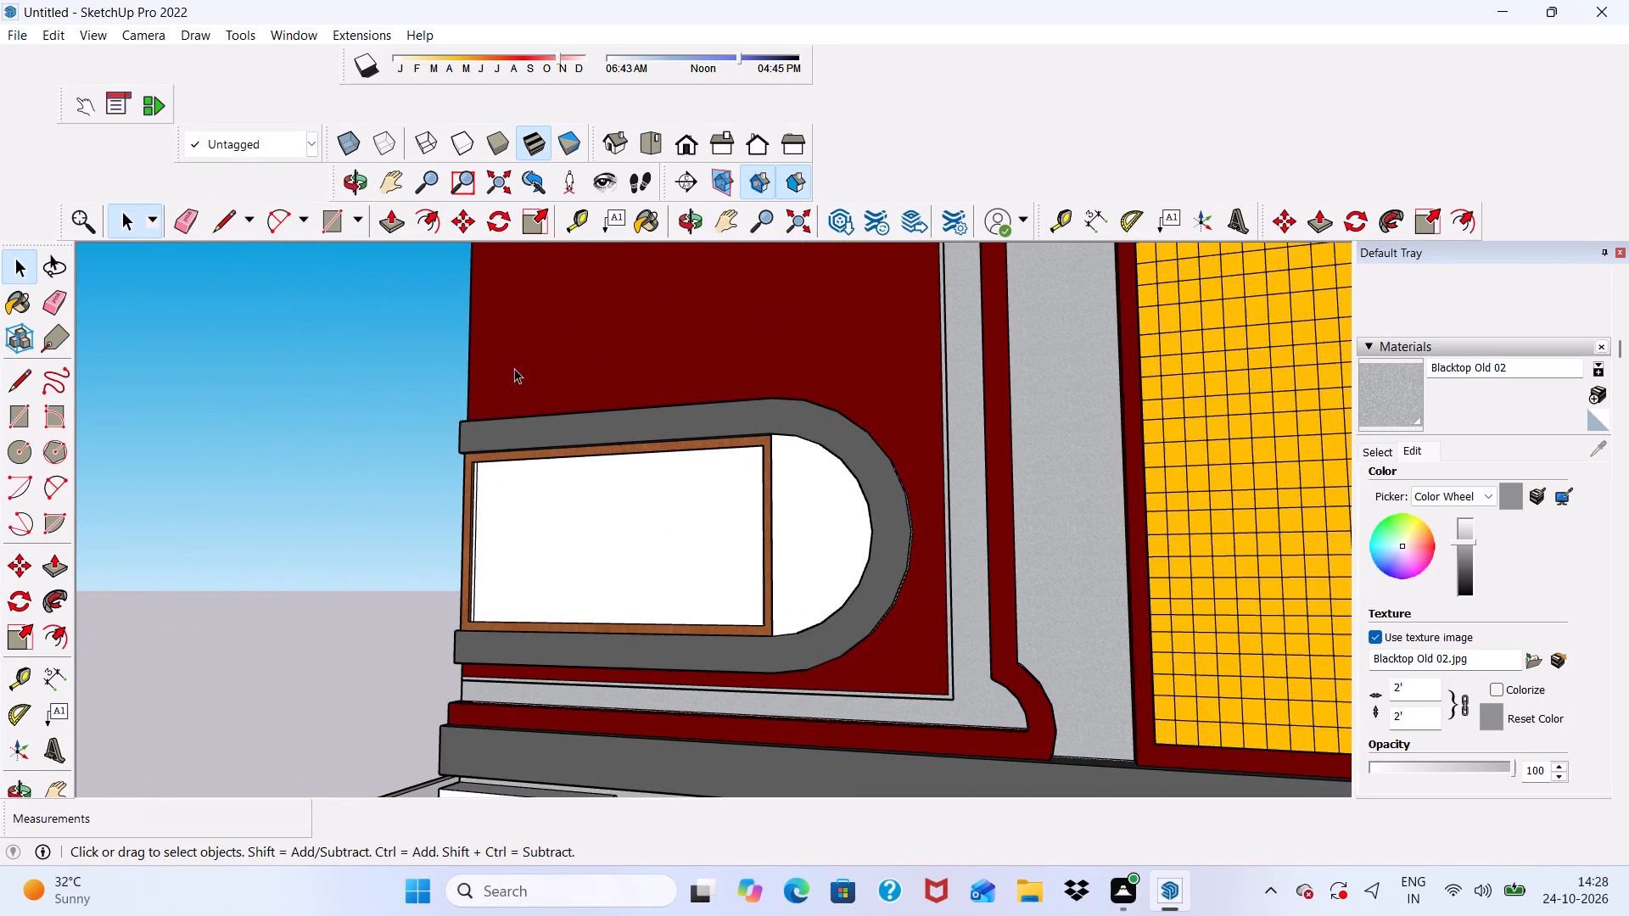
pyautogui.moveTo(514, 368); pyautogui.dragTo(711, 400, button='middle')
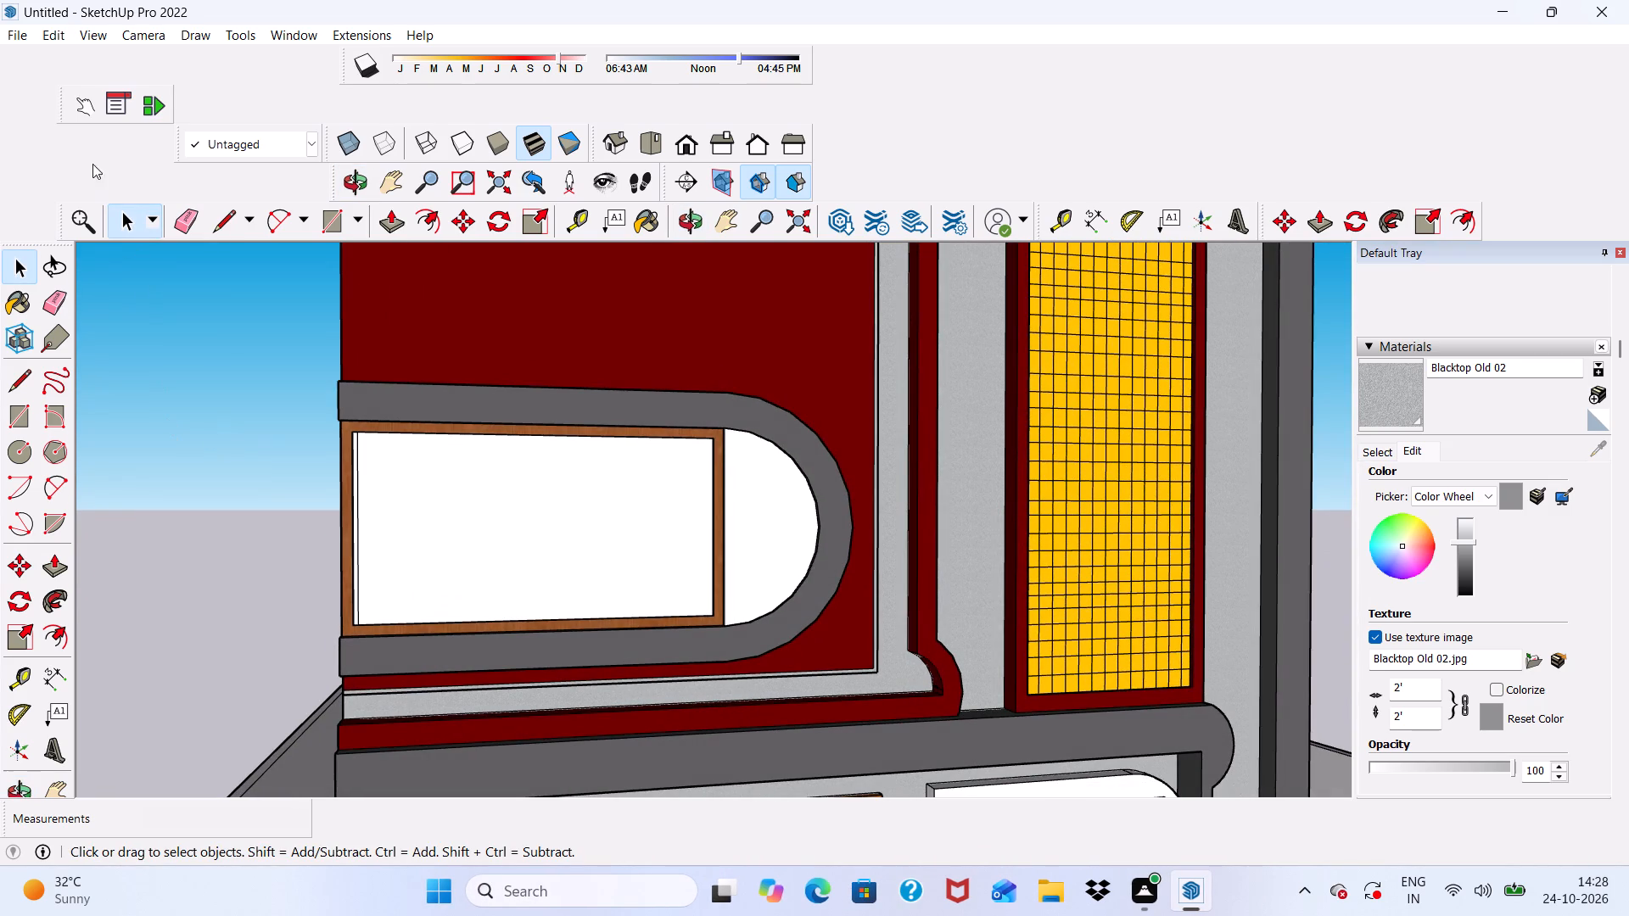
# Import the Frame (1) model from Downloads and place it in the open space beside the building.
pyautogui.click(14, 45)
pyautogui.click(19, 25)
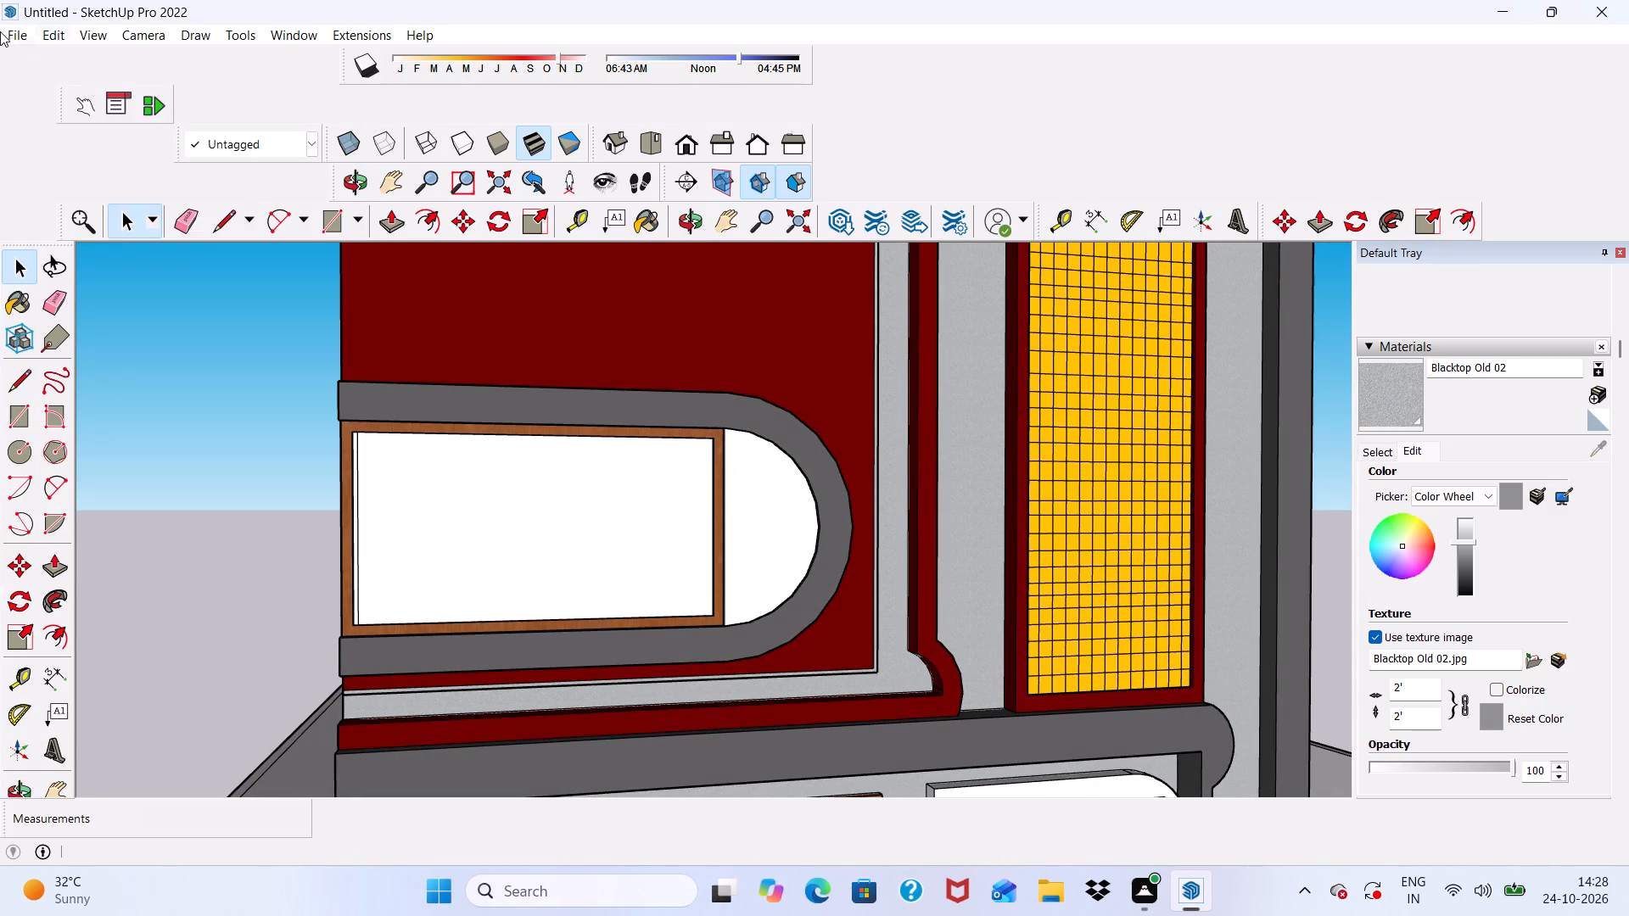
pyautogui.click(98, 383)
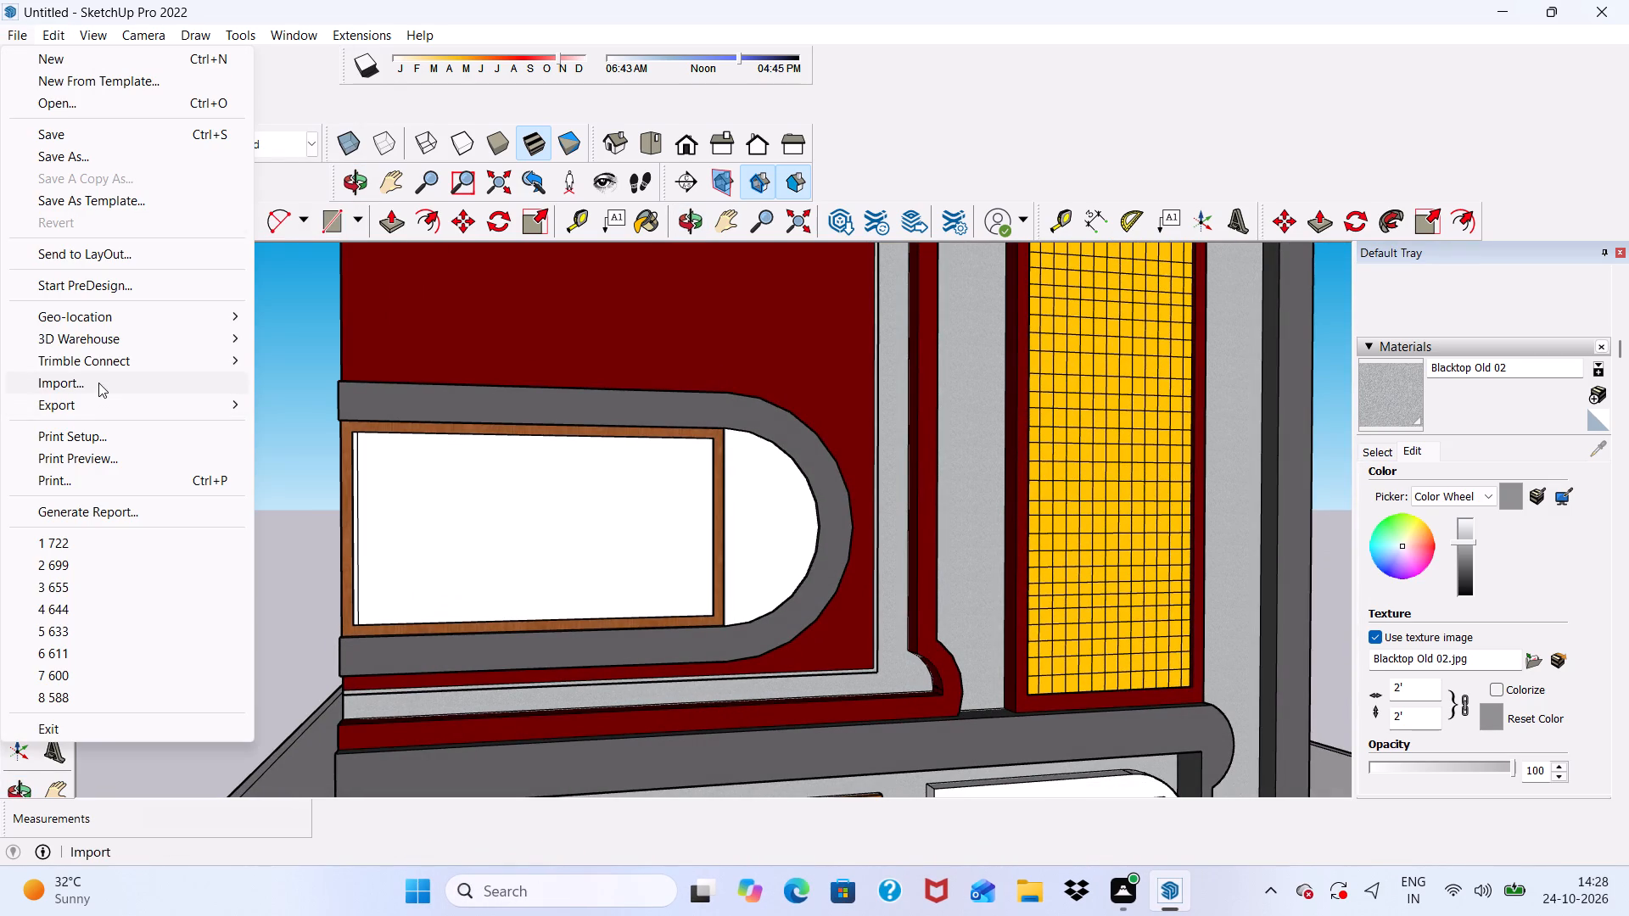
pyautogui.click(725, 354)
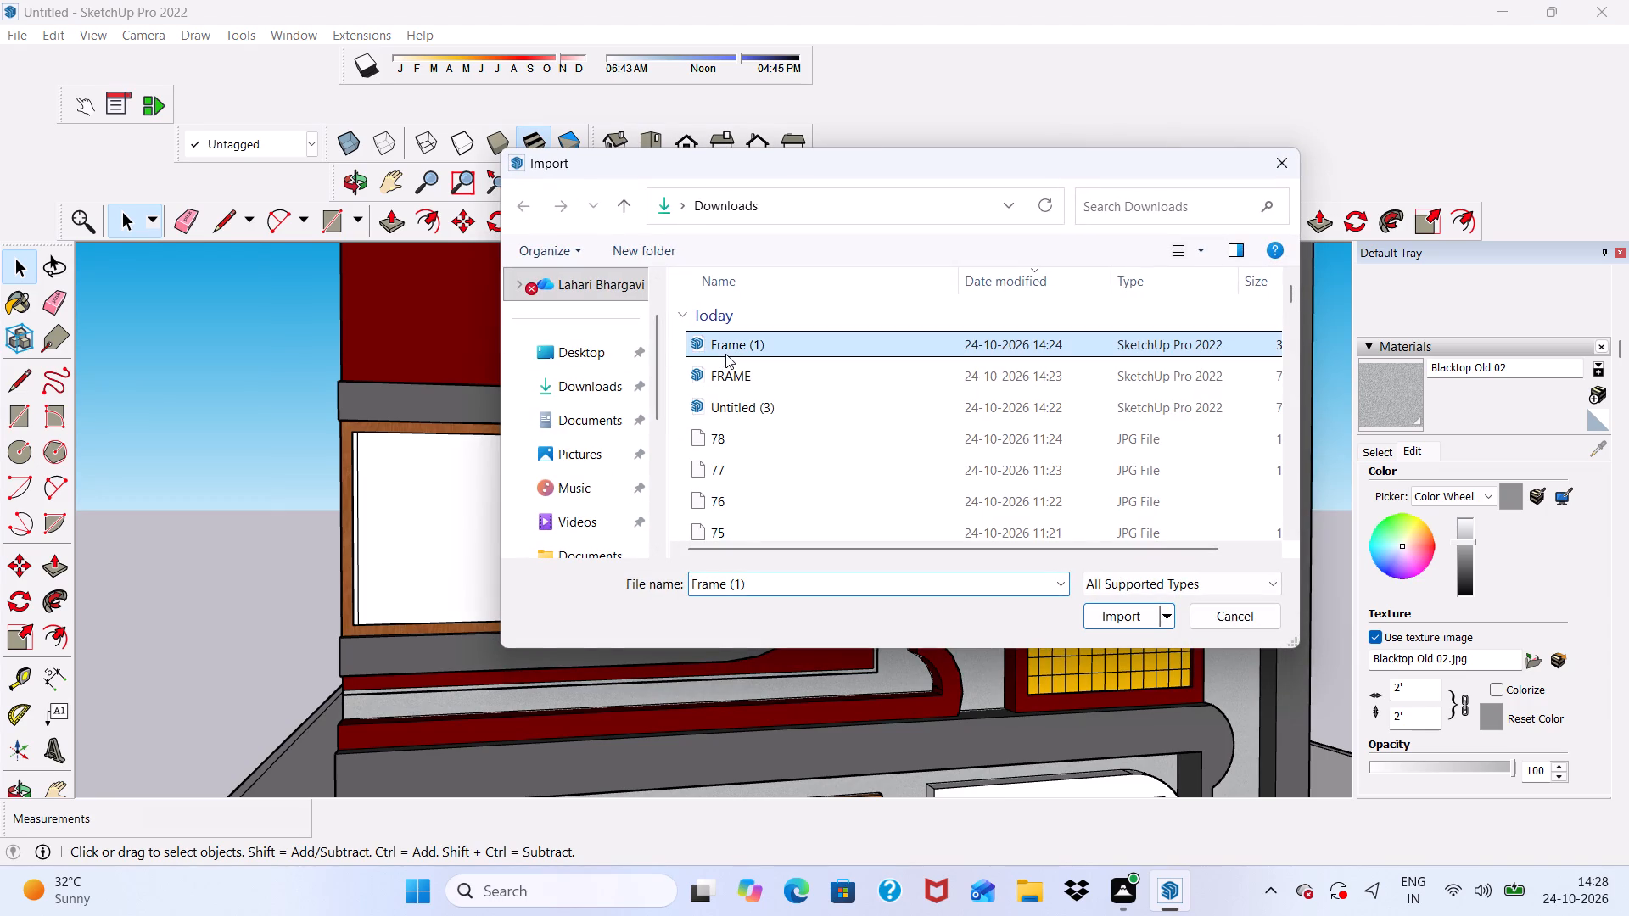
pyautogui.click(1110, 614)
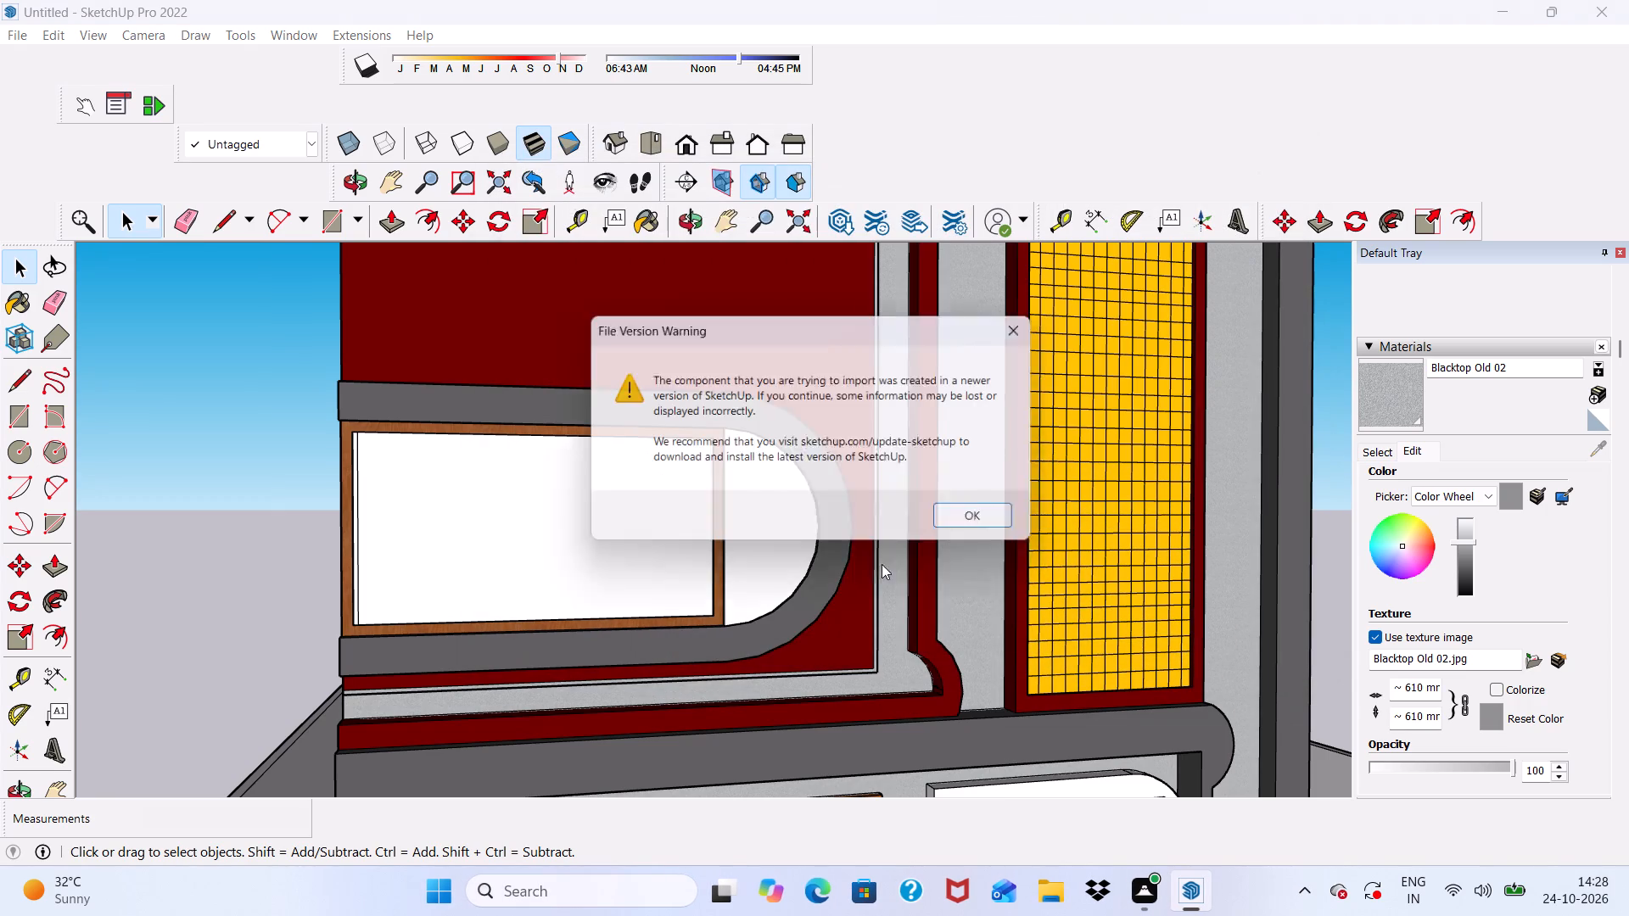
pyautogui.click(982, 525)
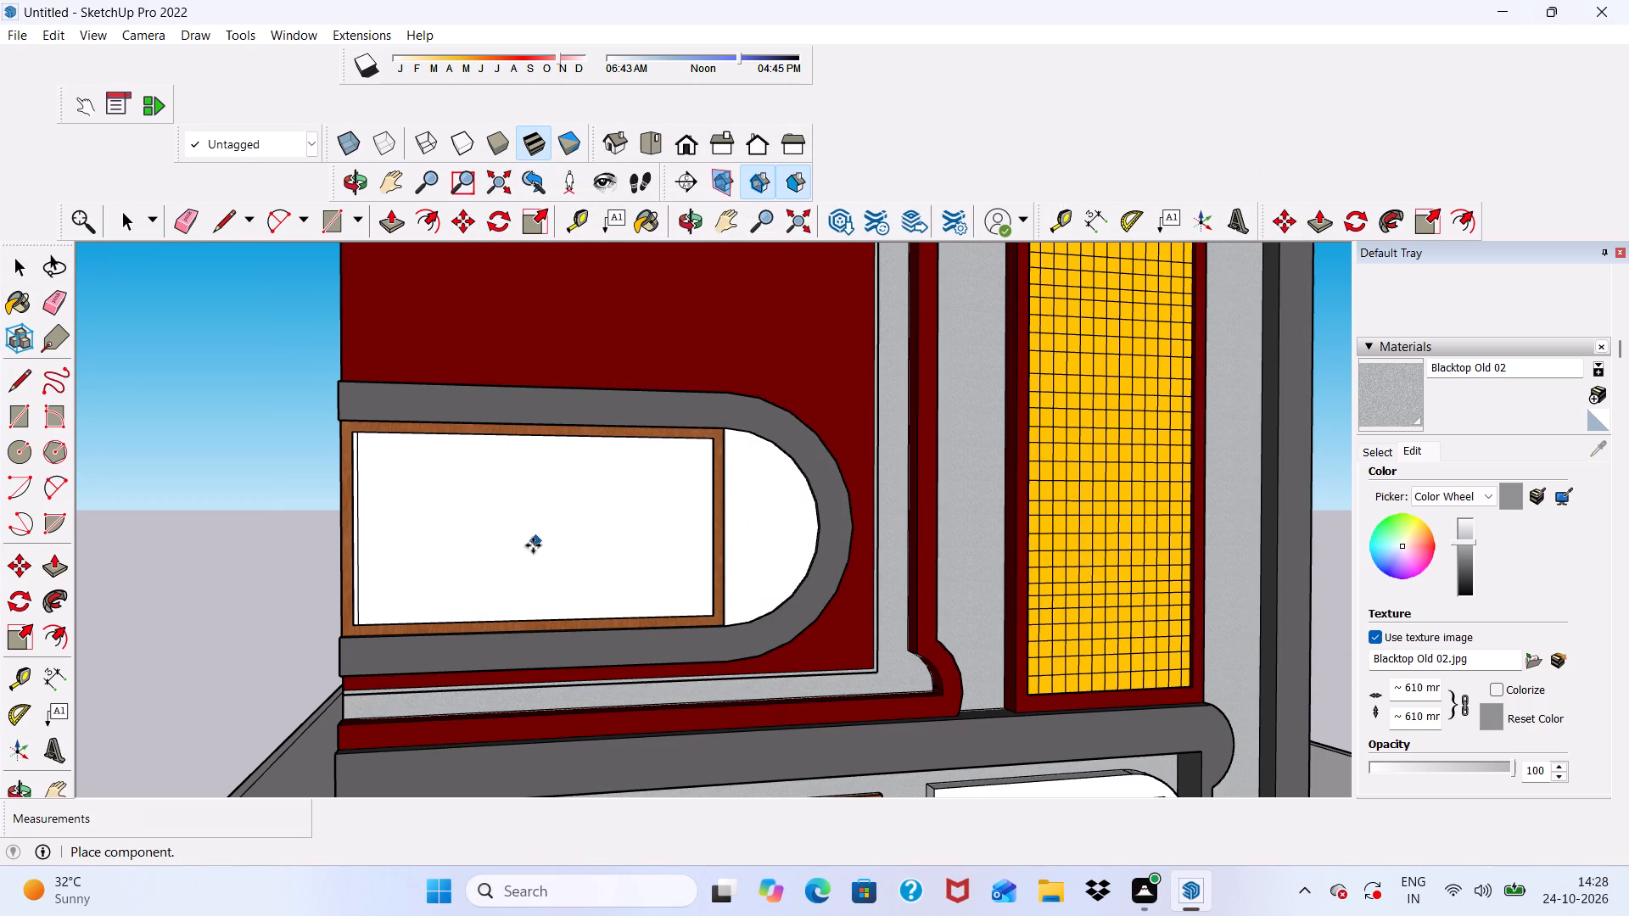
pyautogui.scroll(-10, 698, 533)
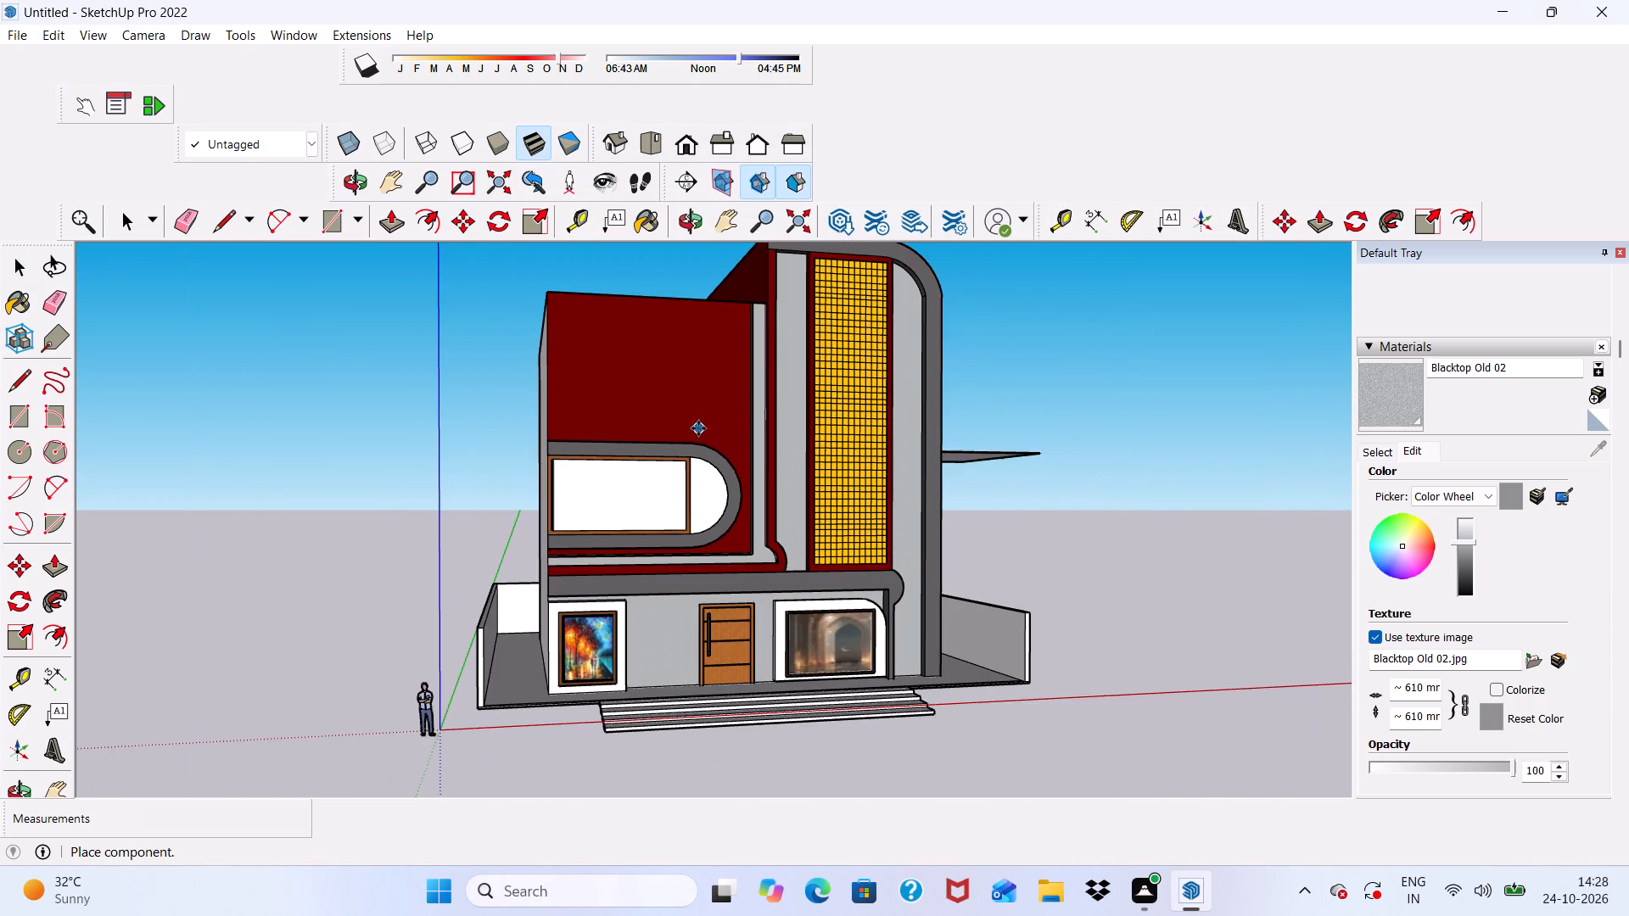
pyautogui.scroll(-3, 824, 536)
pyautogui.scroll(-2, 930, 576)
pyautogui.moveTo(1031, 603); pyautogui.dragTo(1034, 621, button='middle')
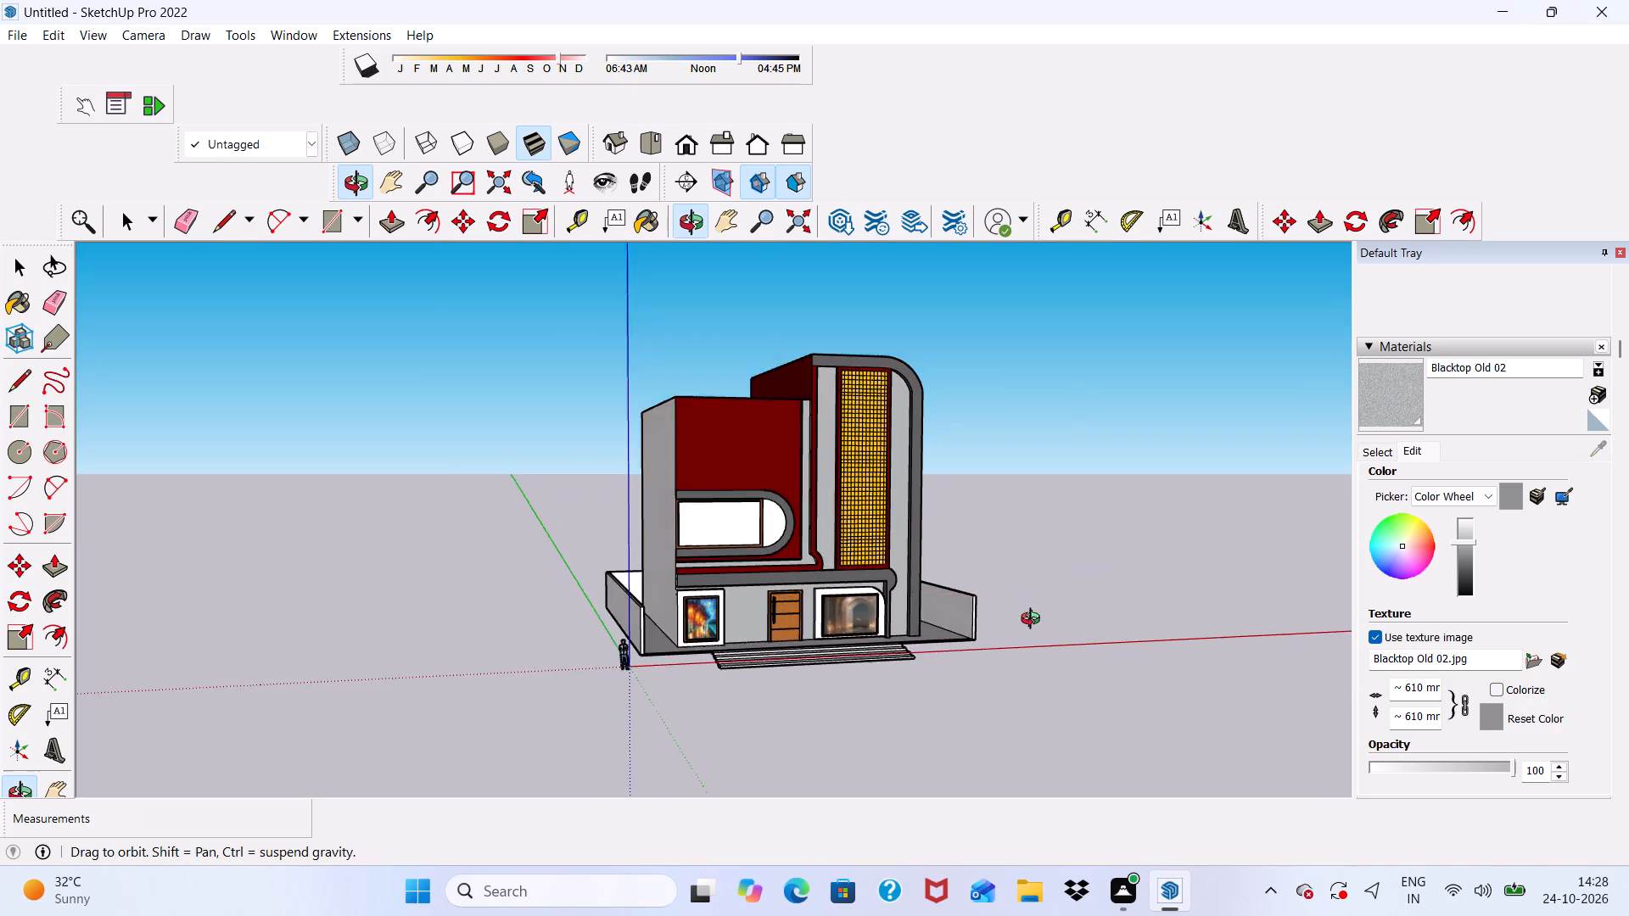
pyautogui.moveTo(1034, 621); pyautogui.dragTo(876, 554, button='middle')
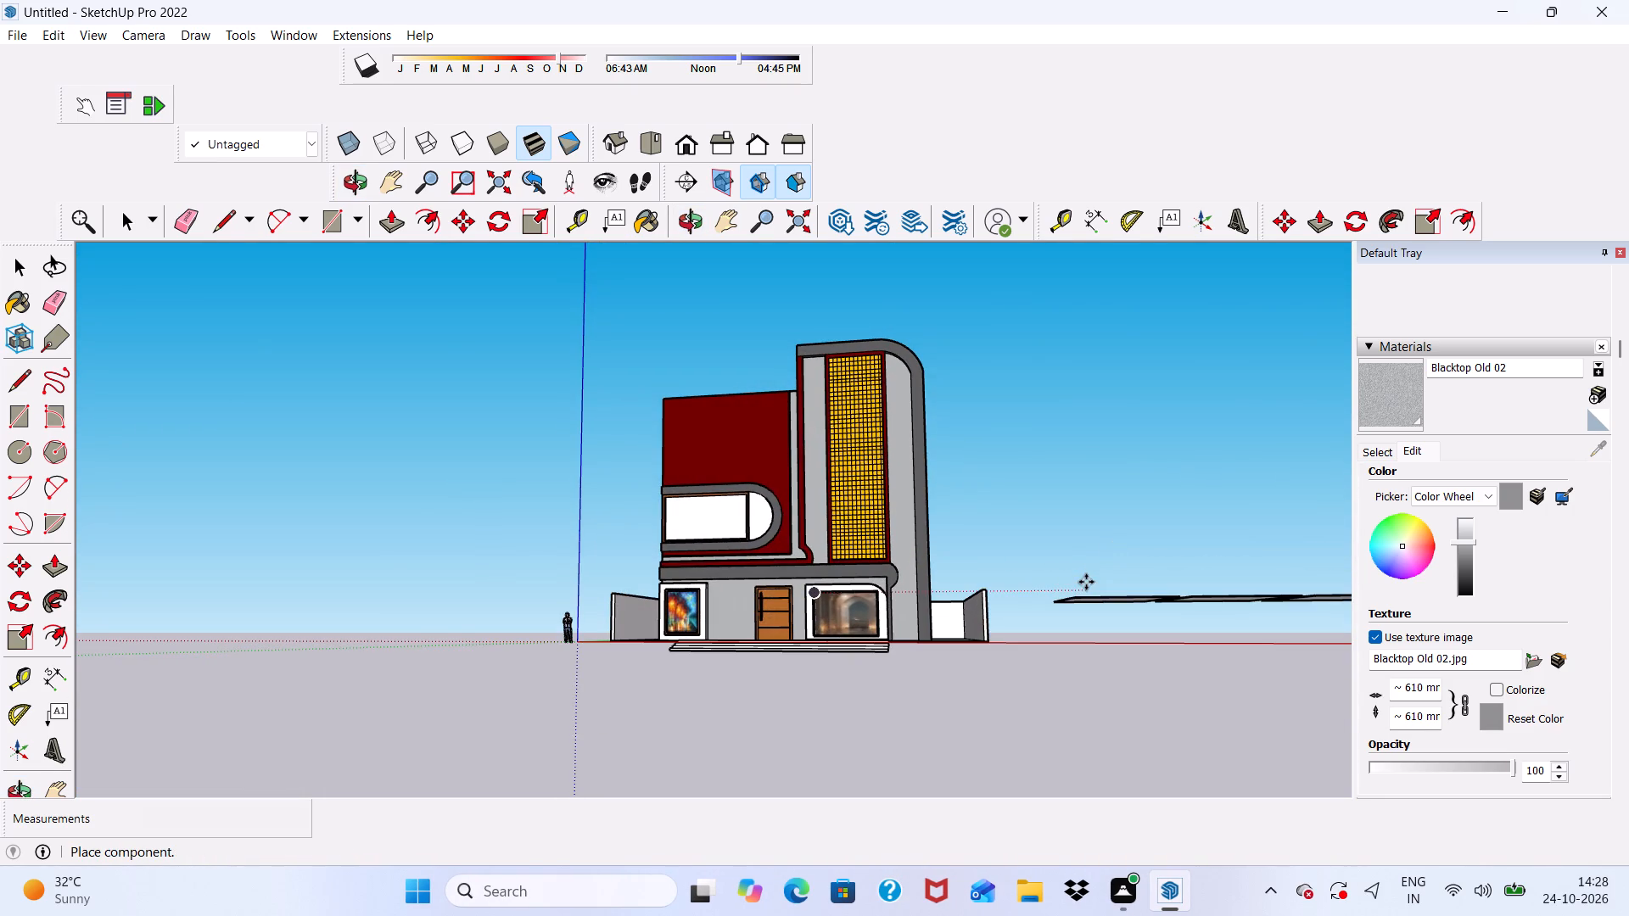
pyautogui.click(1086, 582)
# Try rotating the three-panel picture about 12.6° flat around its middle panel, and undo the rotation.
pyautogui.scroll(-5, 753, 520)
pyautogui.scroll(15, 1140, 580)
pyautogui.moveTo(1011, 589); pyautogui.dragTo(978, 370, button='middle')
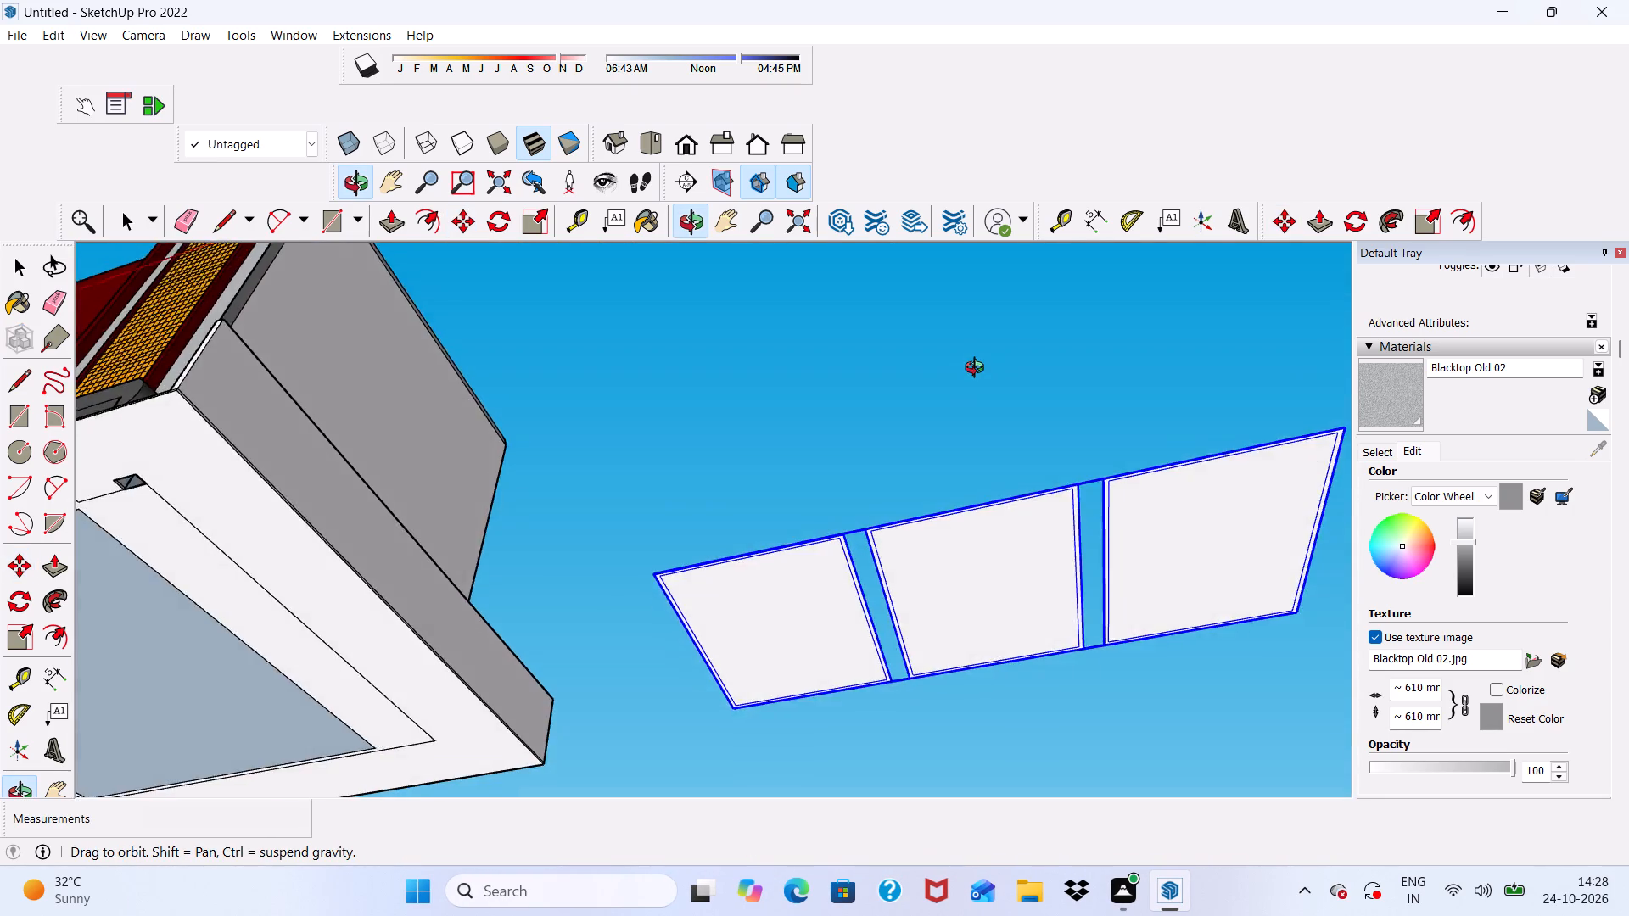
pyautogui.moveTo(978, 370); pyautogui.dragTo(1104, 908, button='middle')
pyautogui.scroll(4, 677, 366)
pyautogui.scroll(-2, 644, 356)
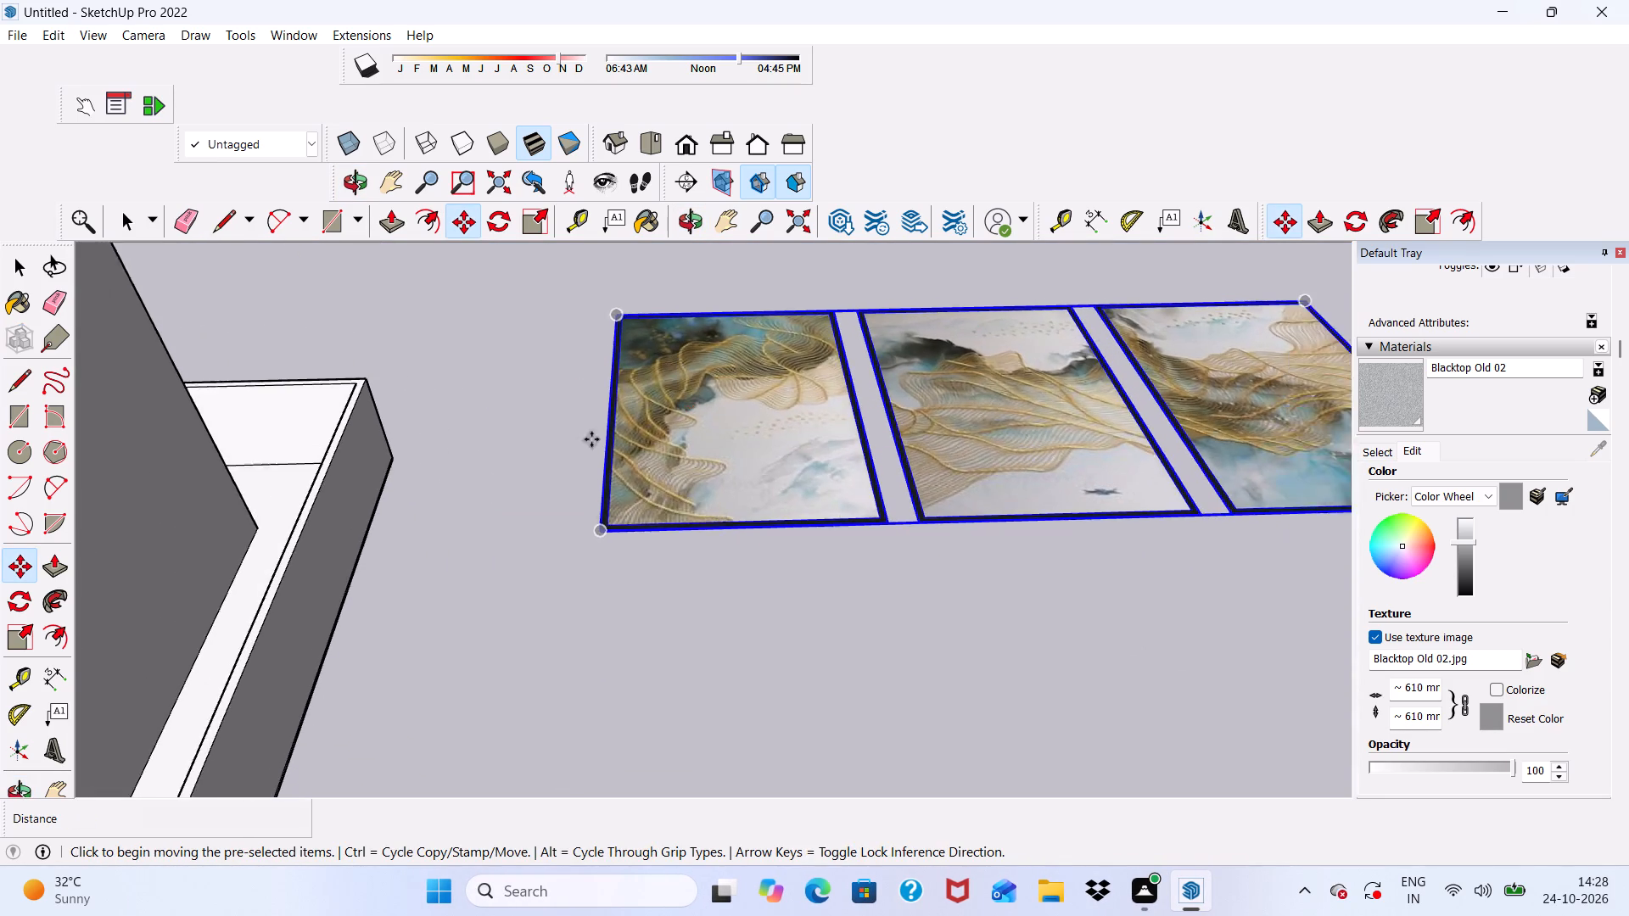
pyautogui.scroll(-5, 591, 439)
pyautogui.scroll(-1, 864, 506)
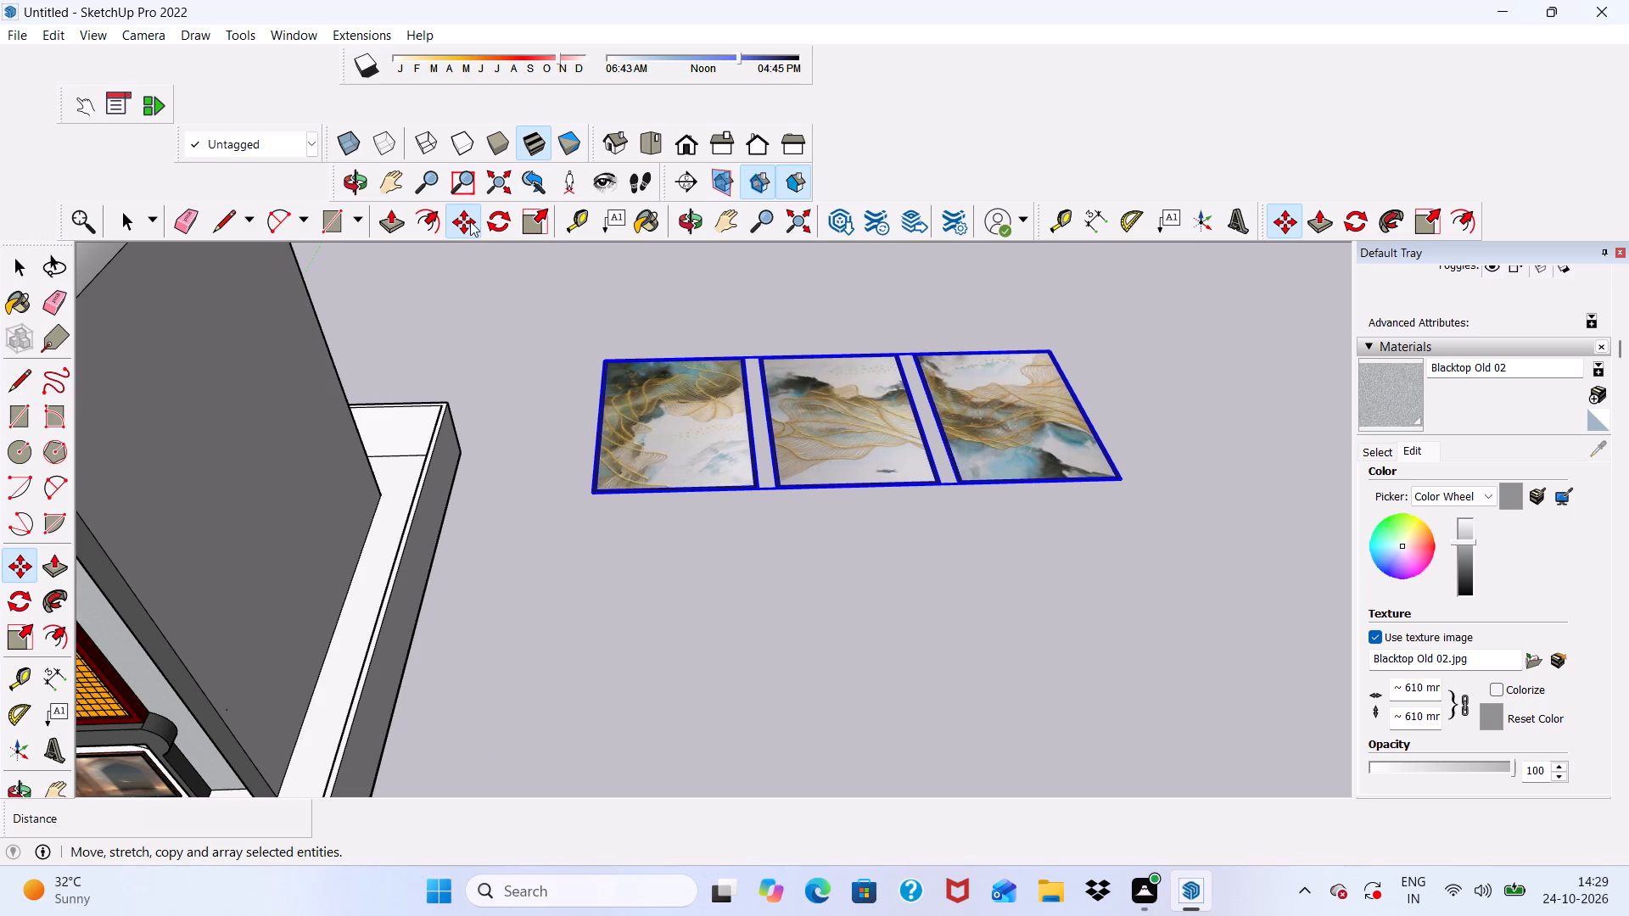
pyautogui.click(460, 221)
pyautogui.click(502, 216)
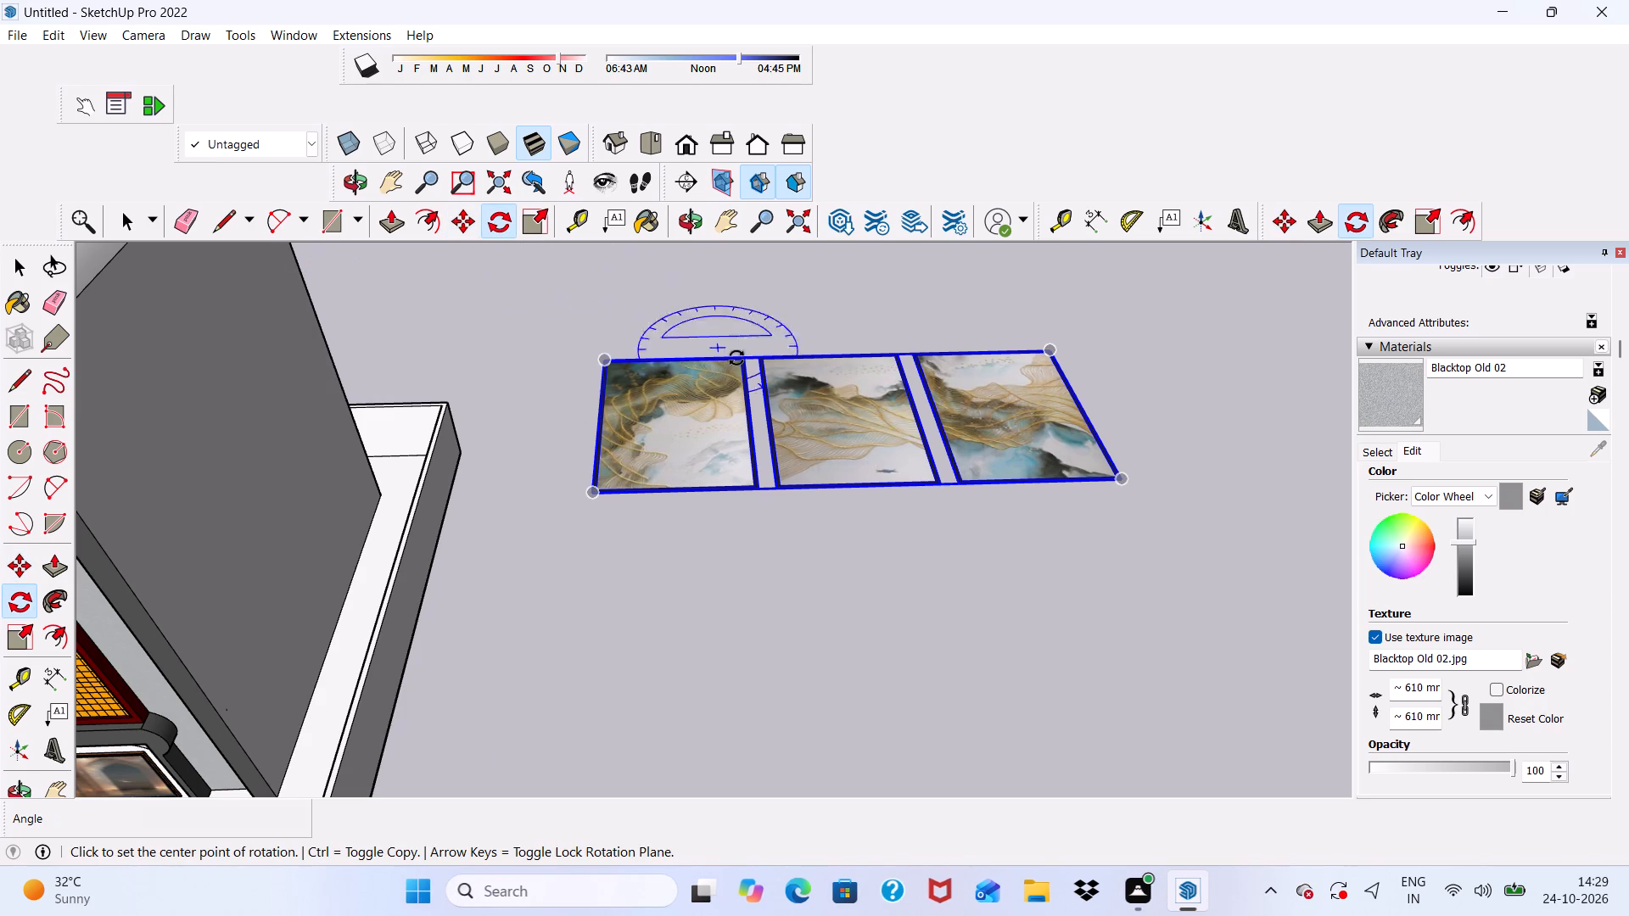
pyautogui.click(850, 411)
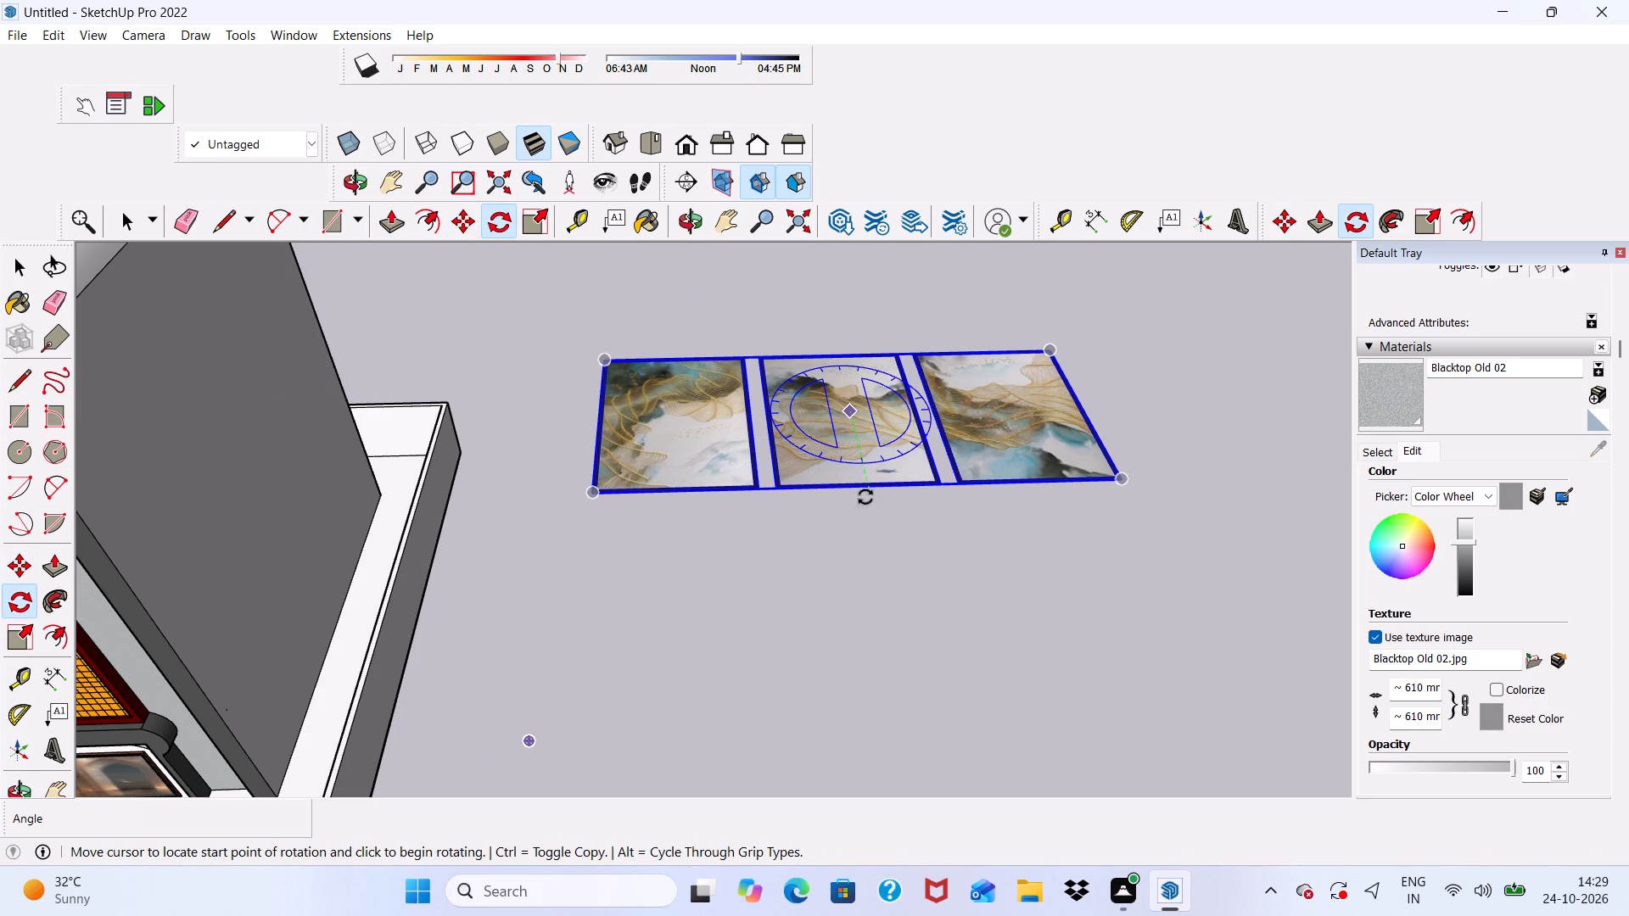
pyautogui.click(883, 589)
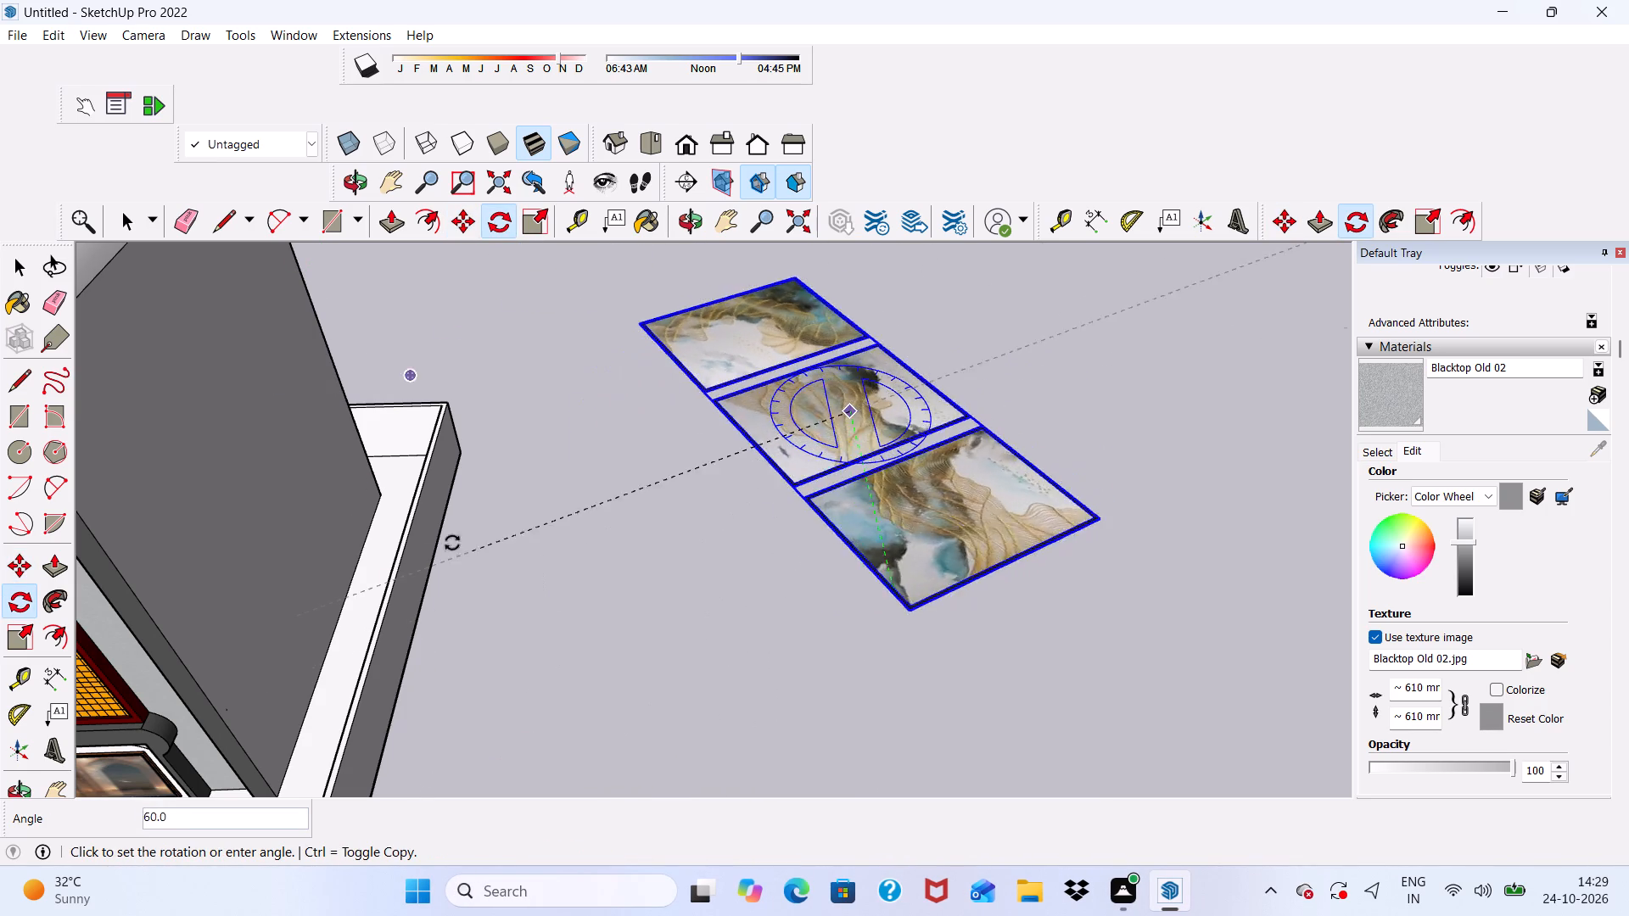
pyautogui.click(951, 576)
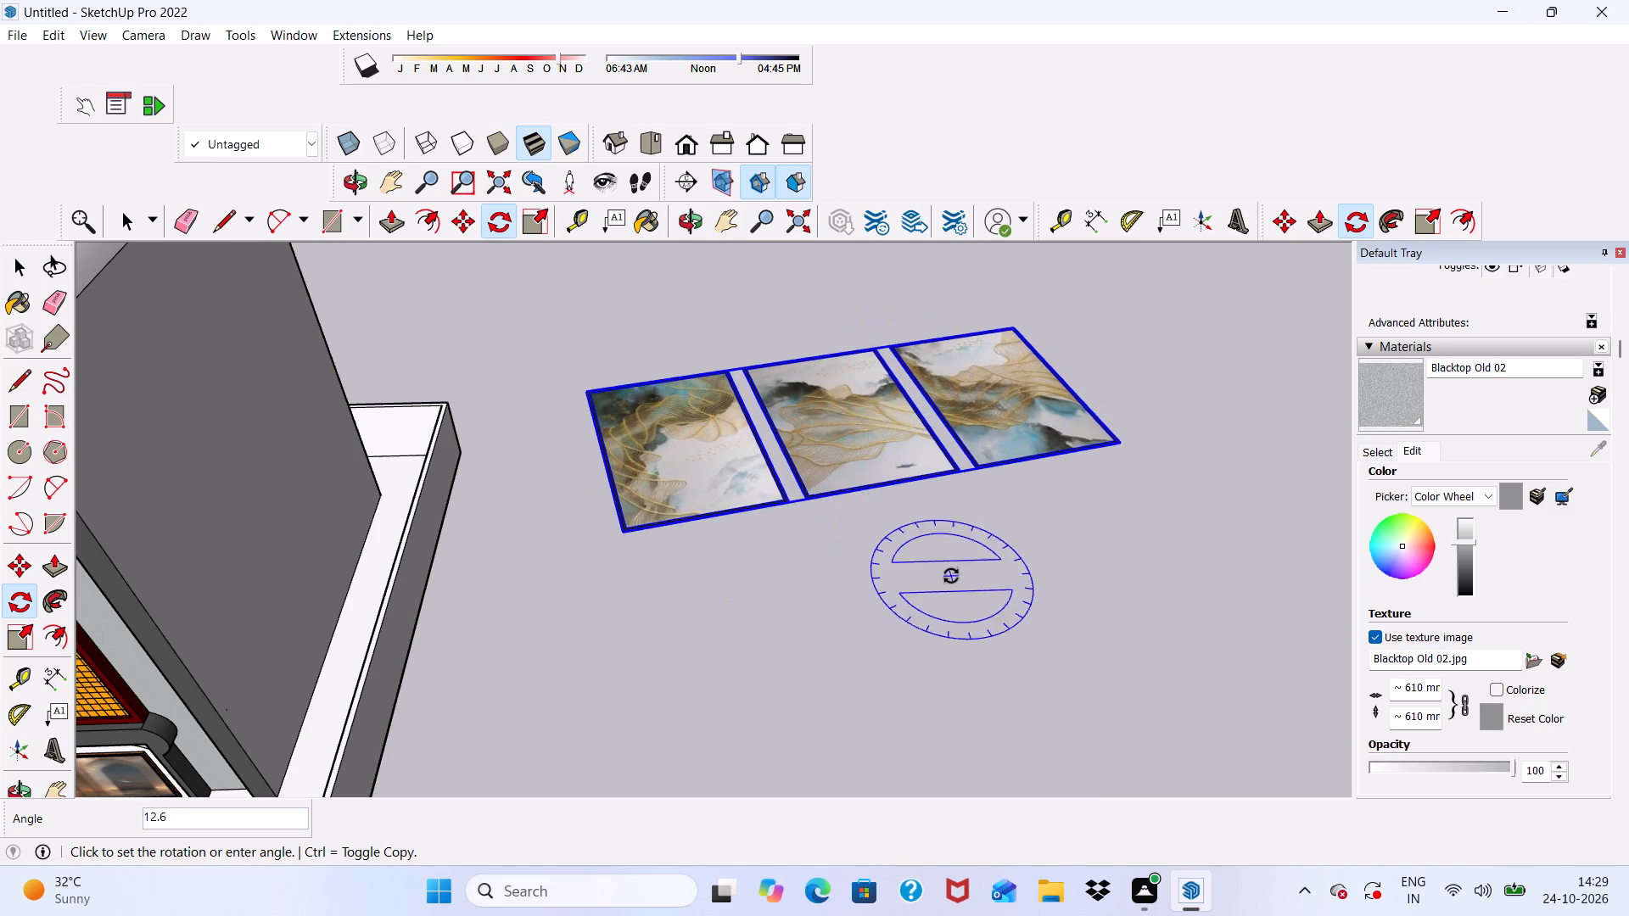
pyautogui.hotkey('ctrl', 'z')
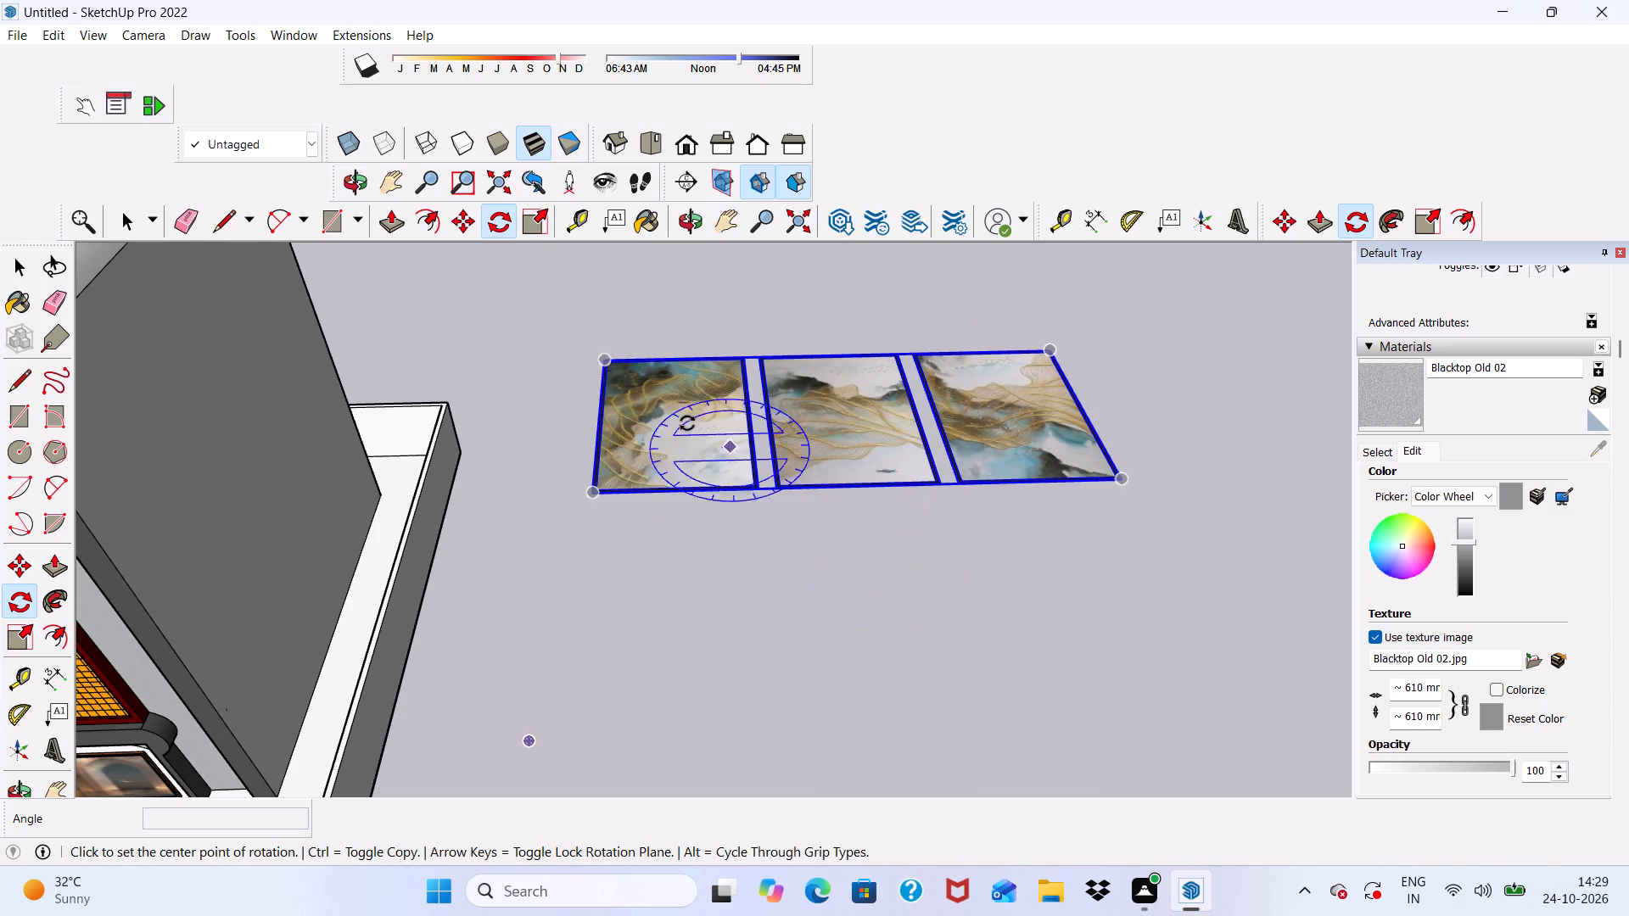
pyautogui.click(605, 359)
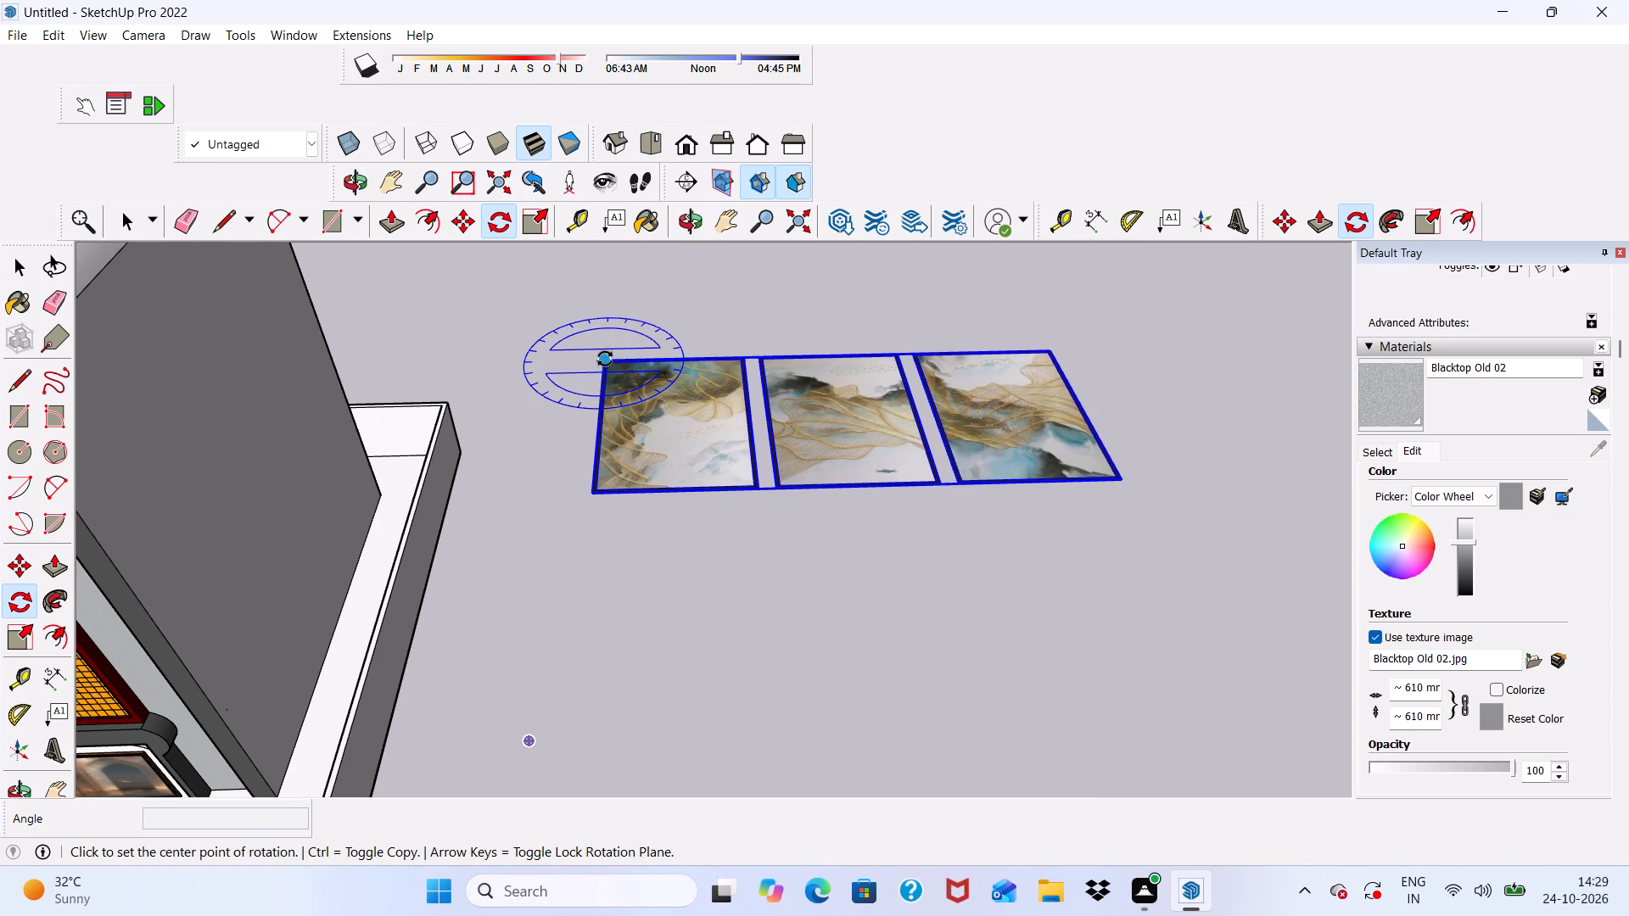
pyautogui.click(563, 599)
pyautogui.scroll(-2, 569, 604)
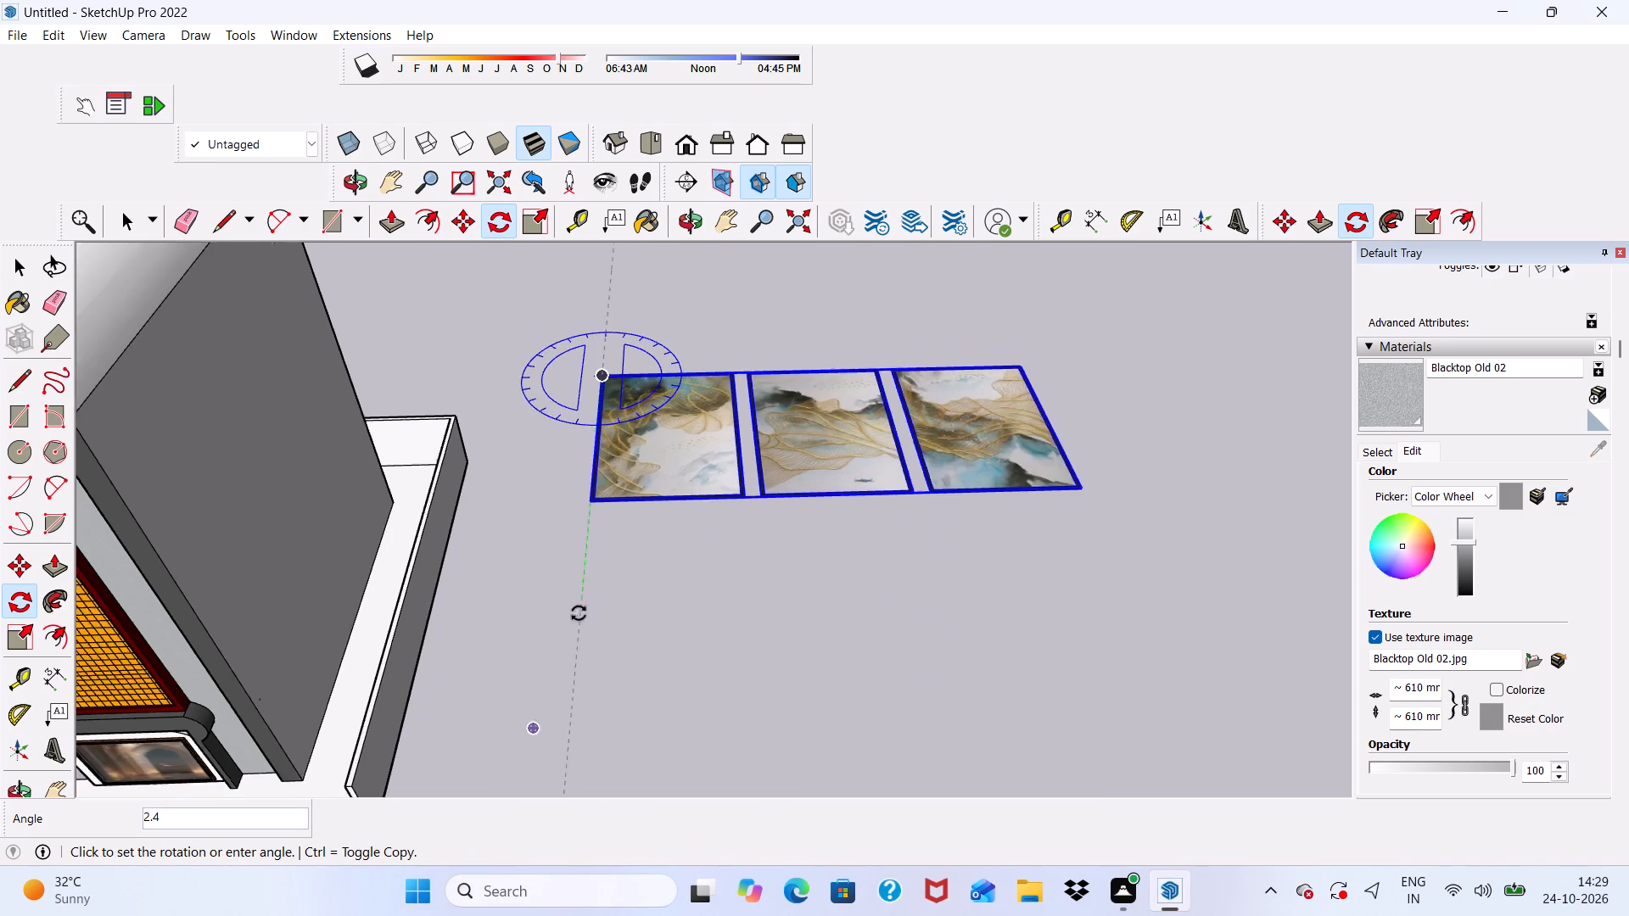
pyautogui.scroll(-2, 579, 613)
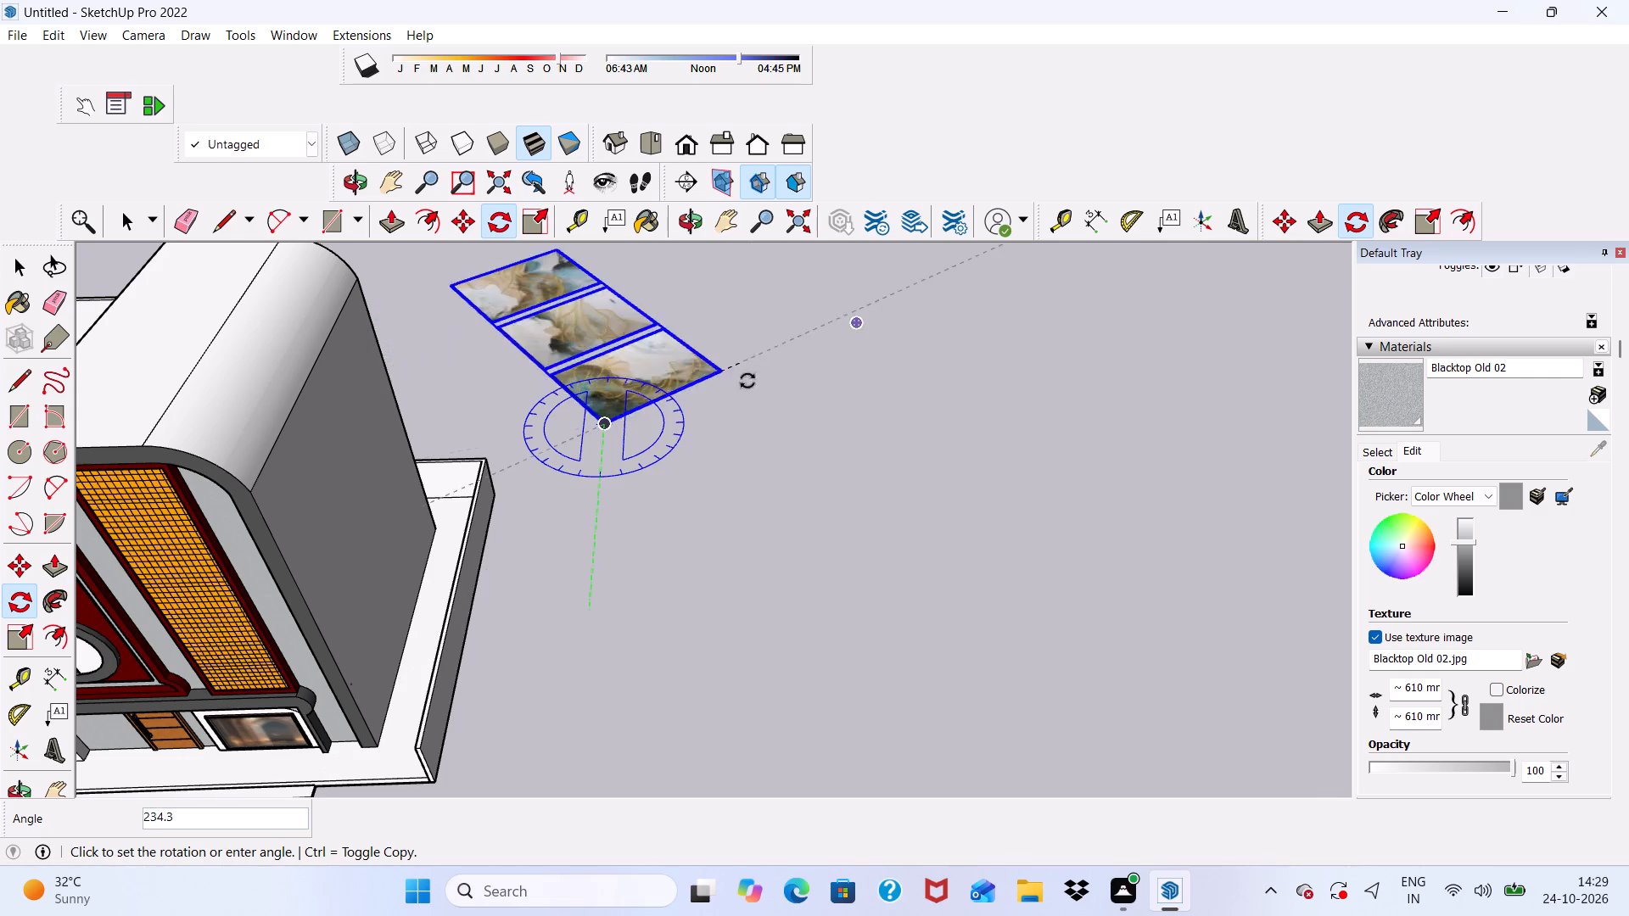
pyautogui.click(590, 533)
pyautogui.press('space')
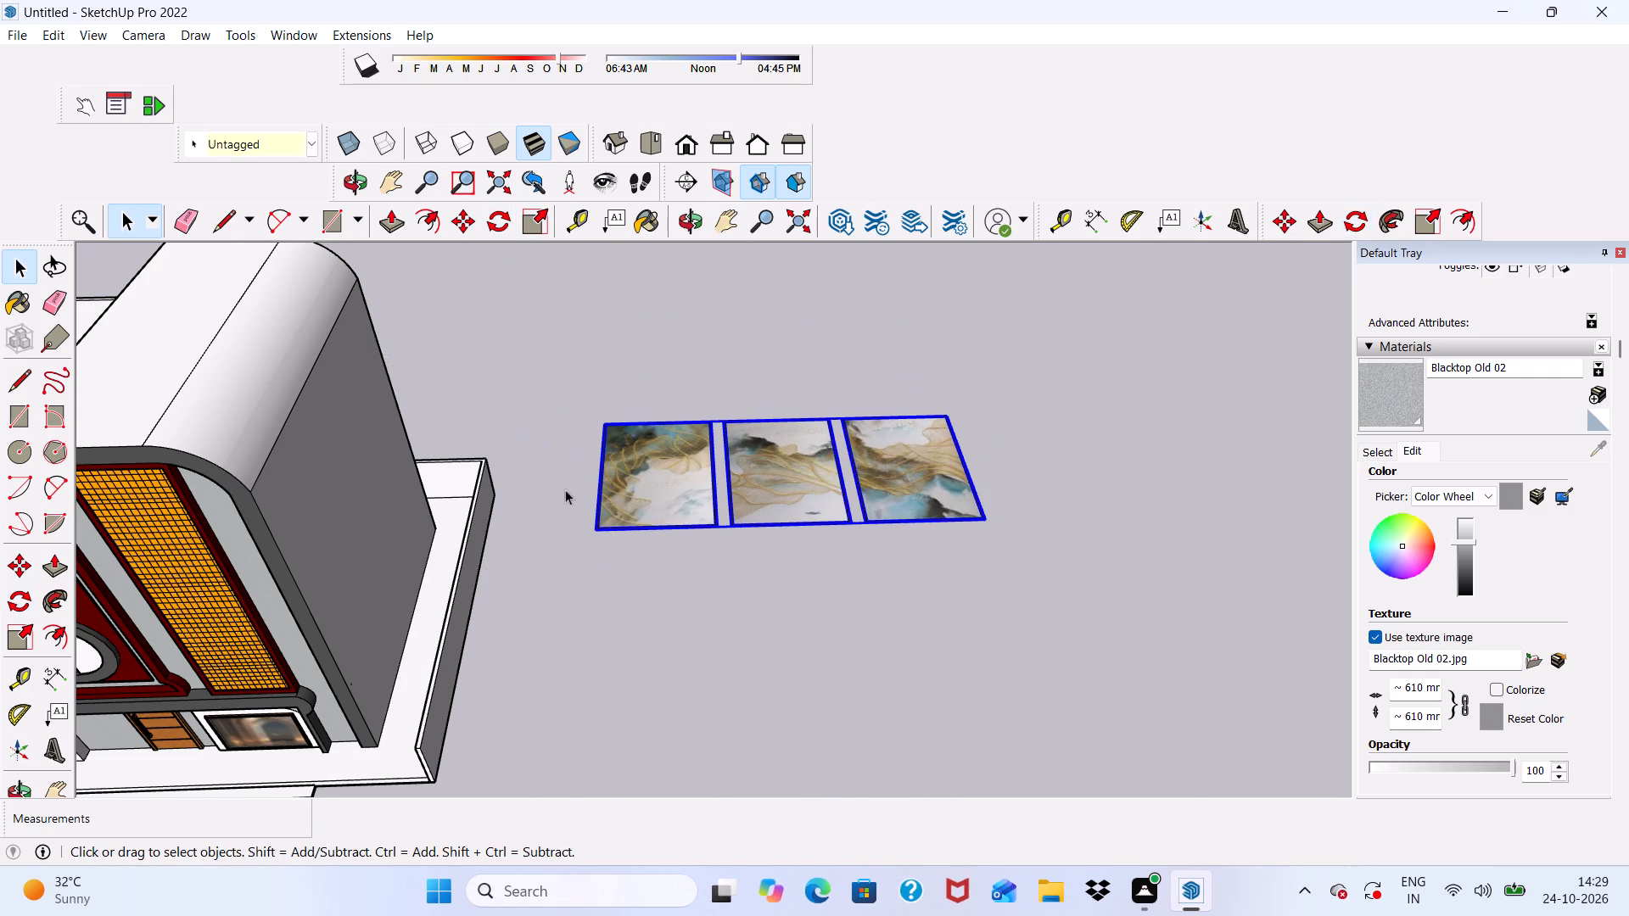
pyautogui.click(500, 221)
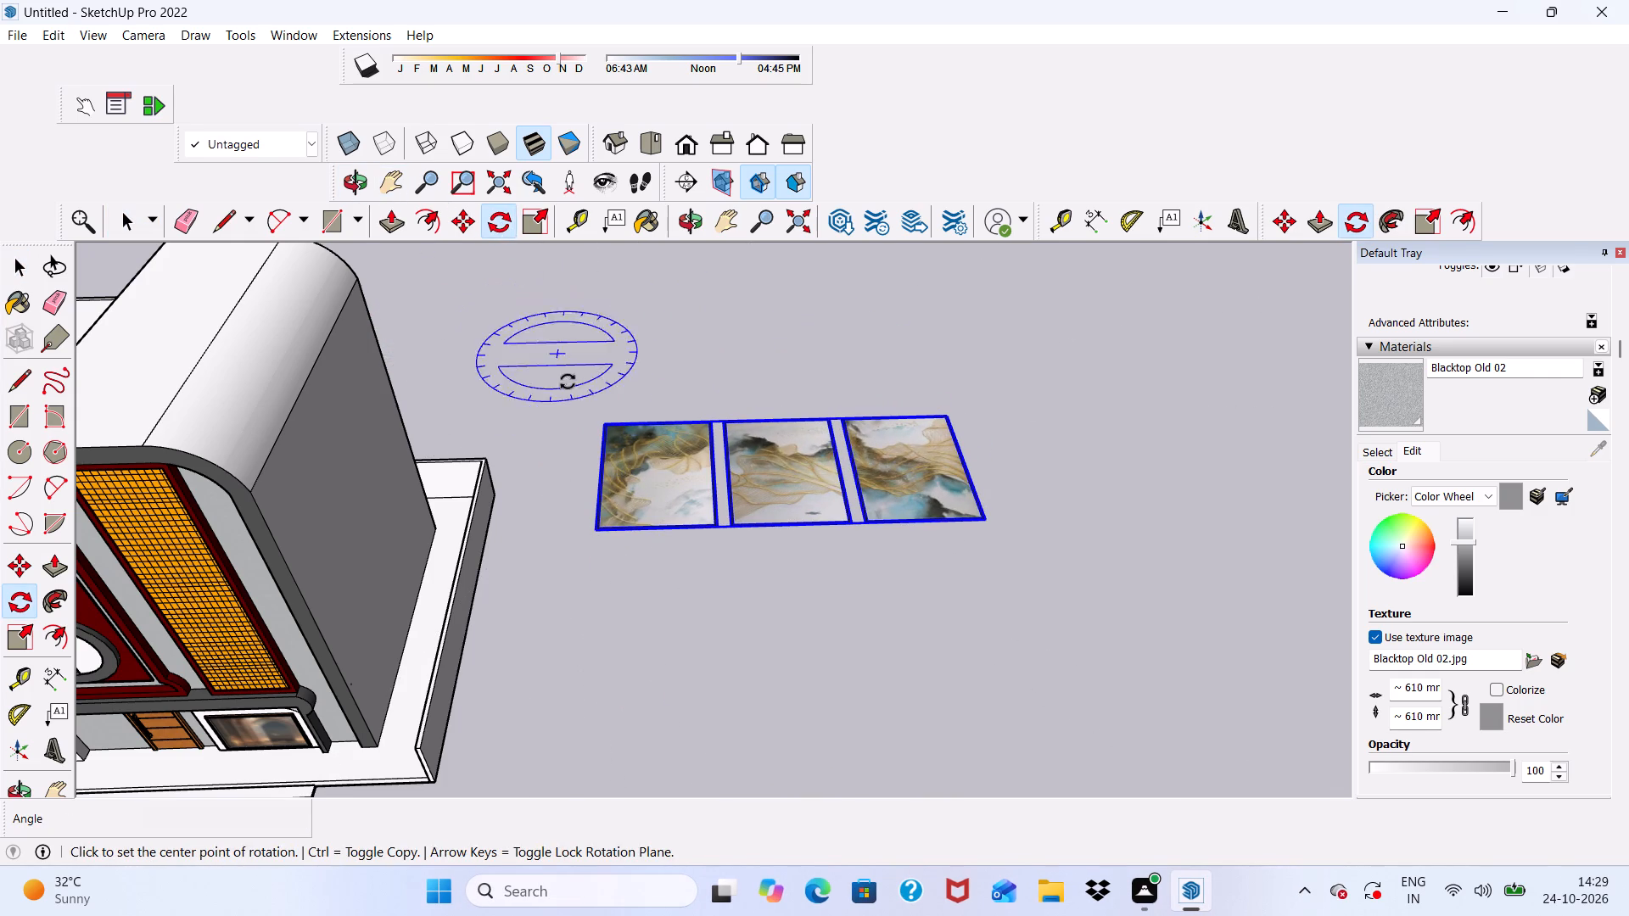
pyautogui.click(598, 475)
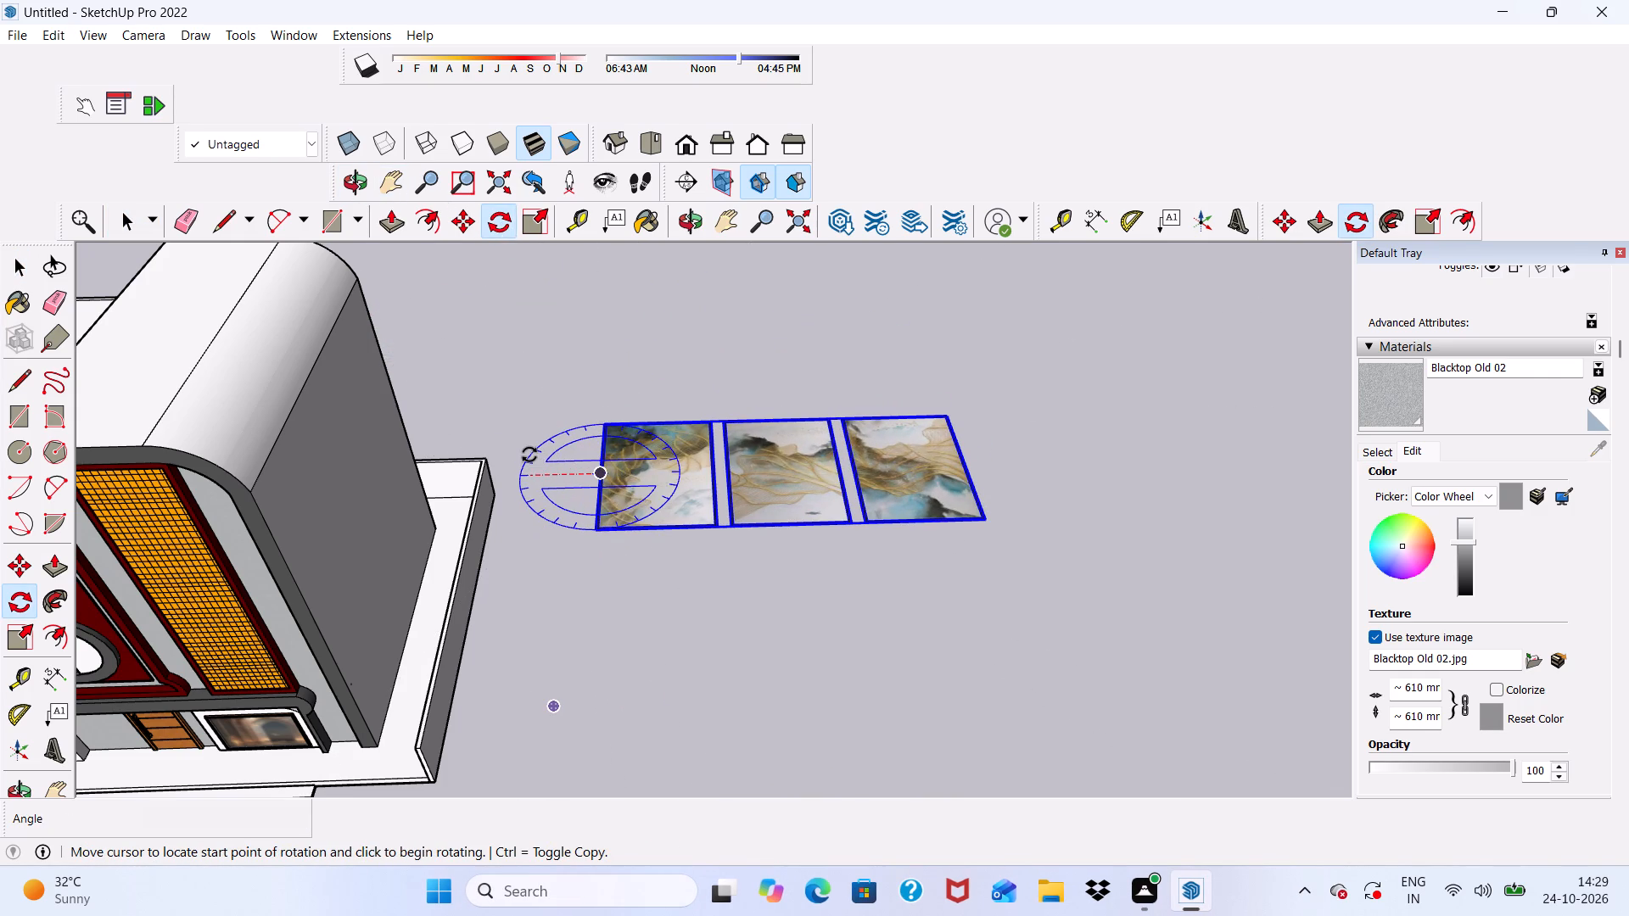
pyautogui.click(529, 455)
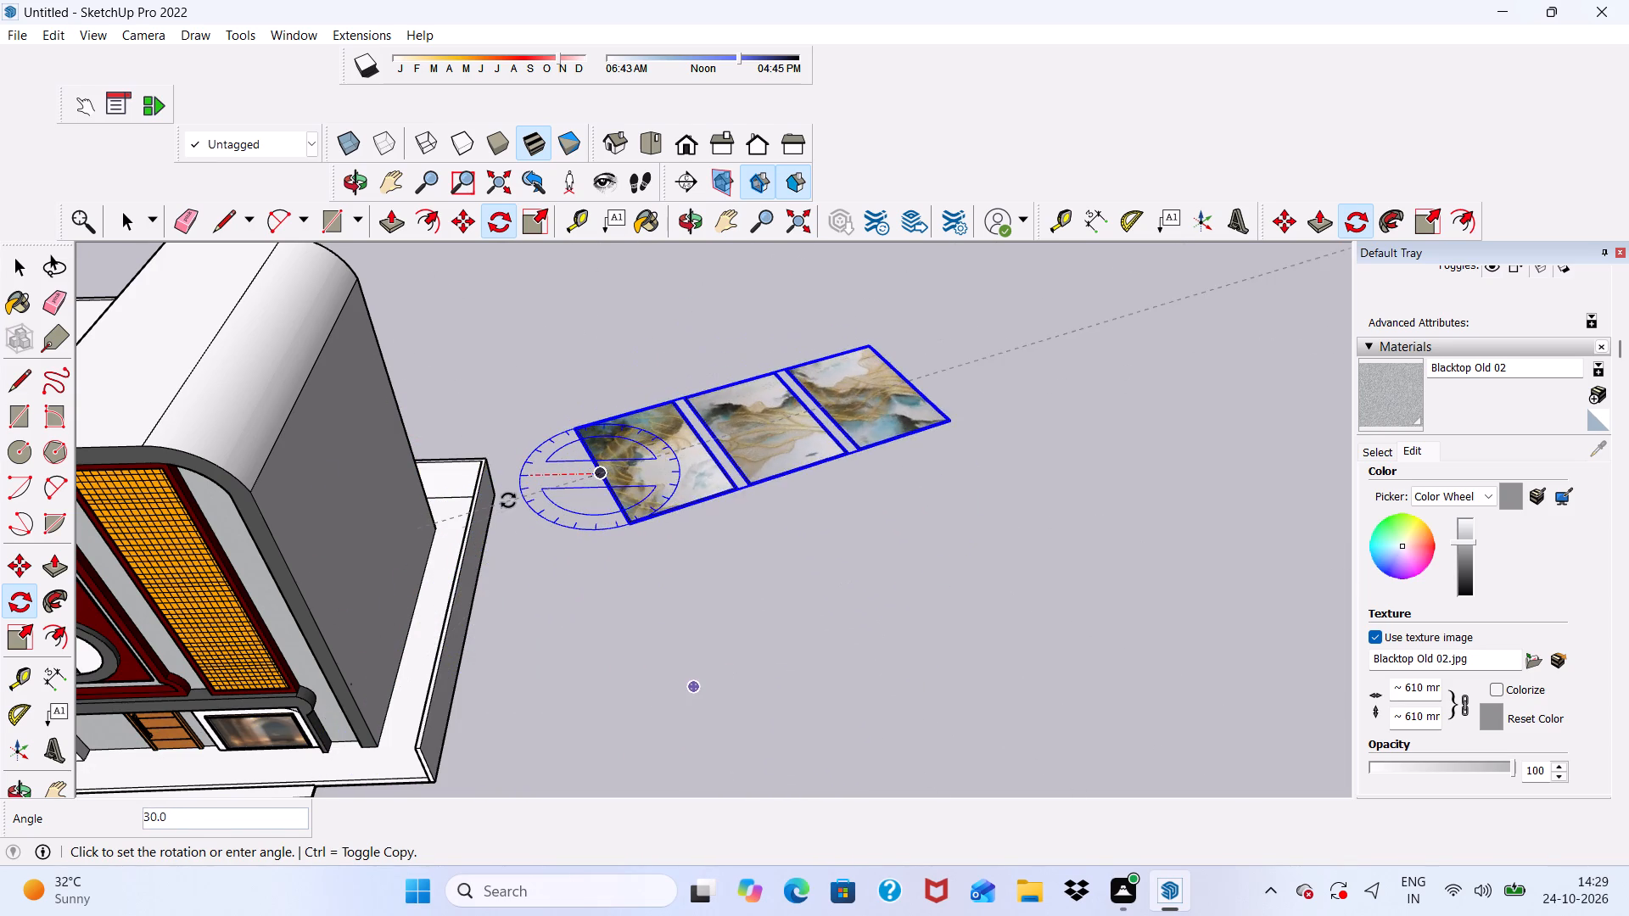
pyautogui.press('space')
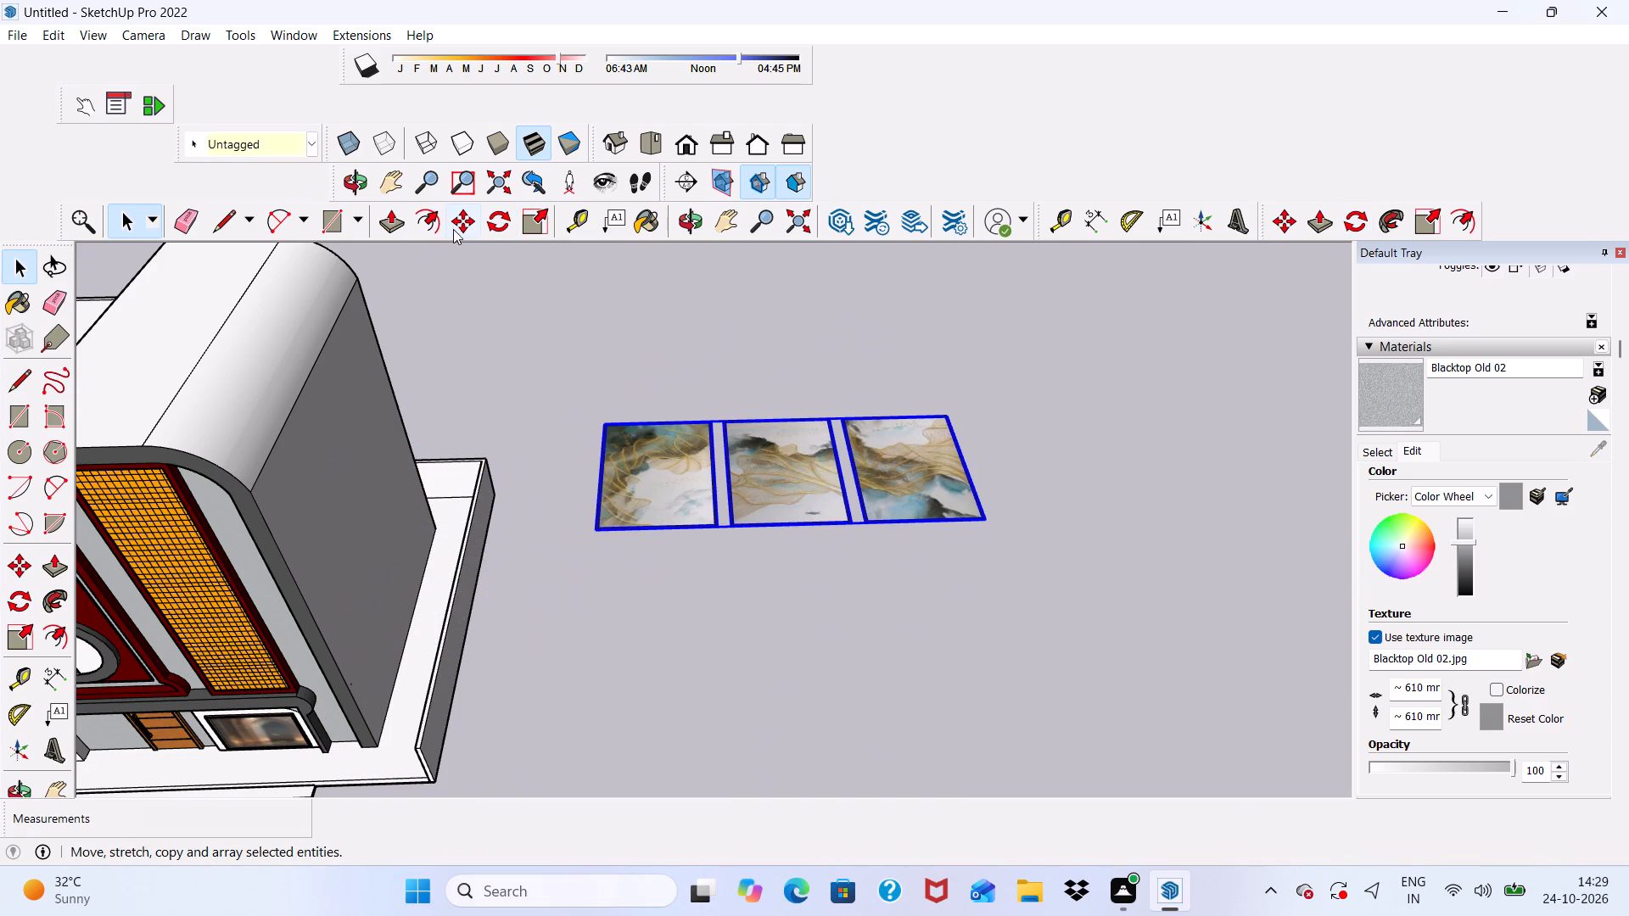
# Rotate the flat three-panel picture 90° around the red axis from its front corner nearest the building so it stands upright.
pyautogui.click(490, 215)
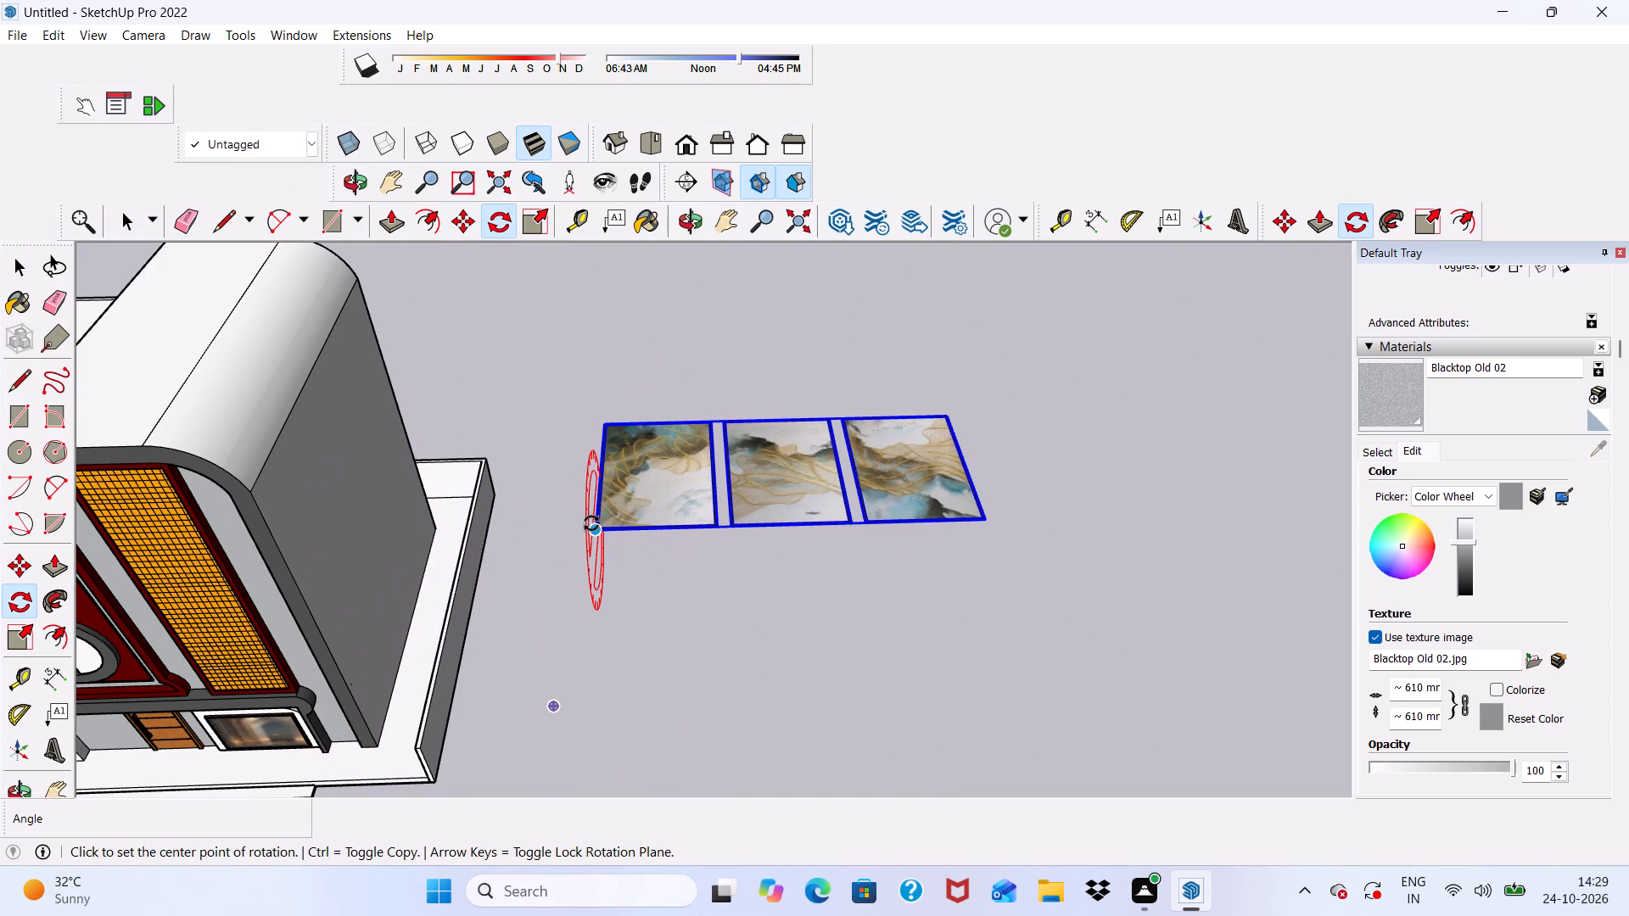
pyautogui.click(600, 530)
pyautogui.click(590, 688)
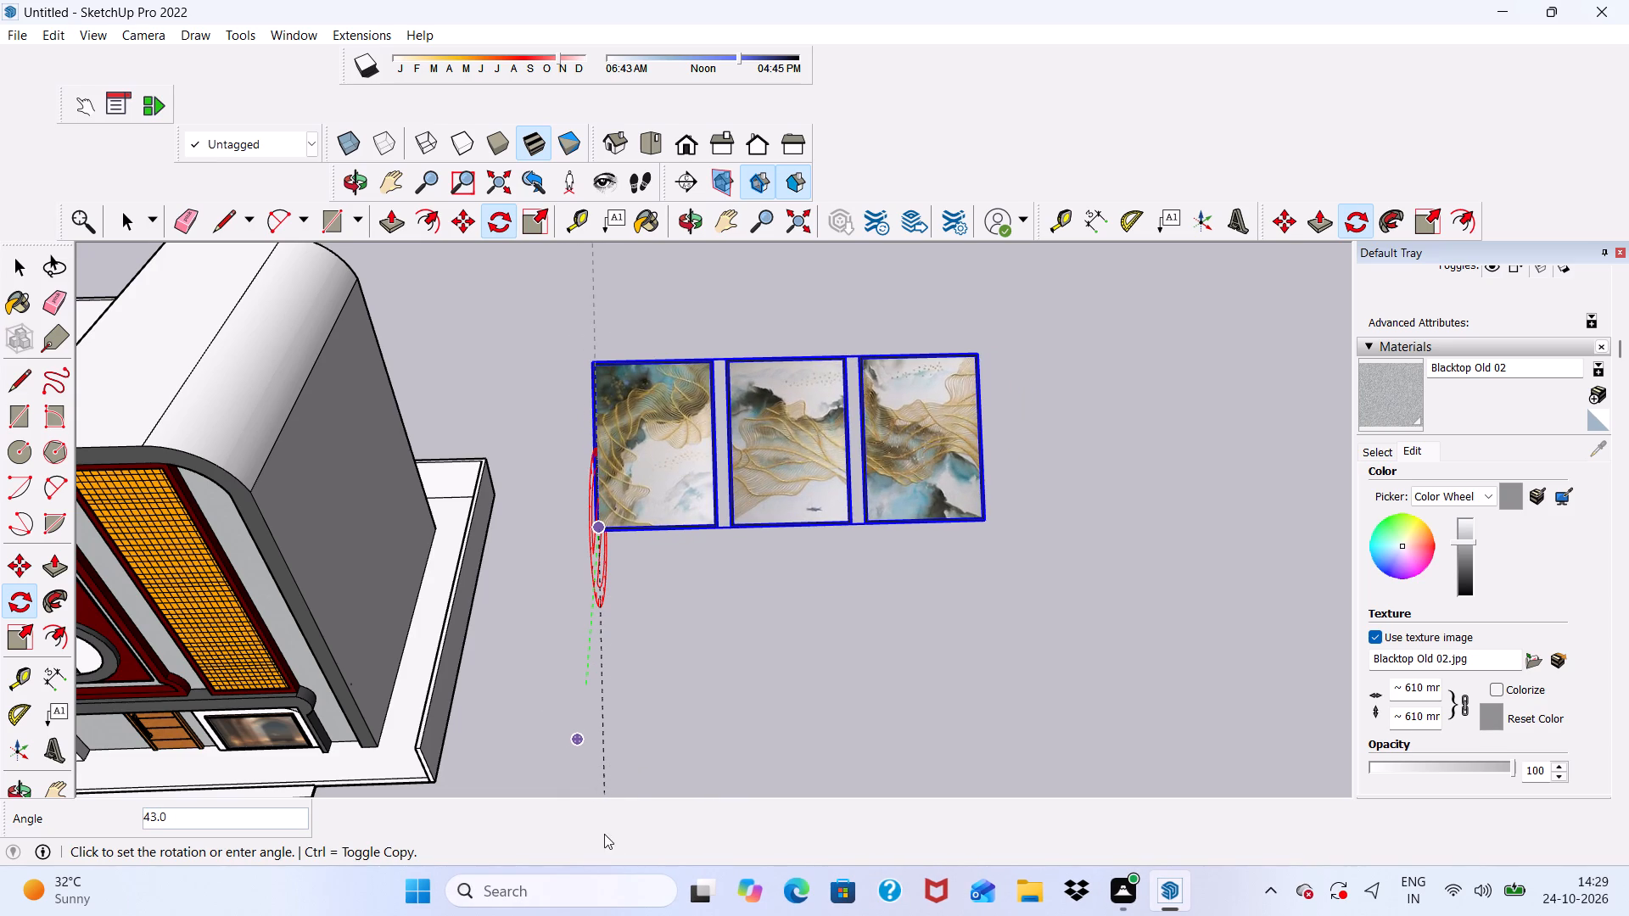
pyautogui.scroll(-2, 610, 864)
pyautogui.scroll(-5, 614, 689)
pyautogui.moveTo(614, 684); pyautogui.dragTo(607, 754, button='middle')
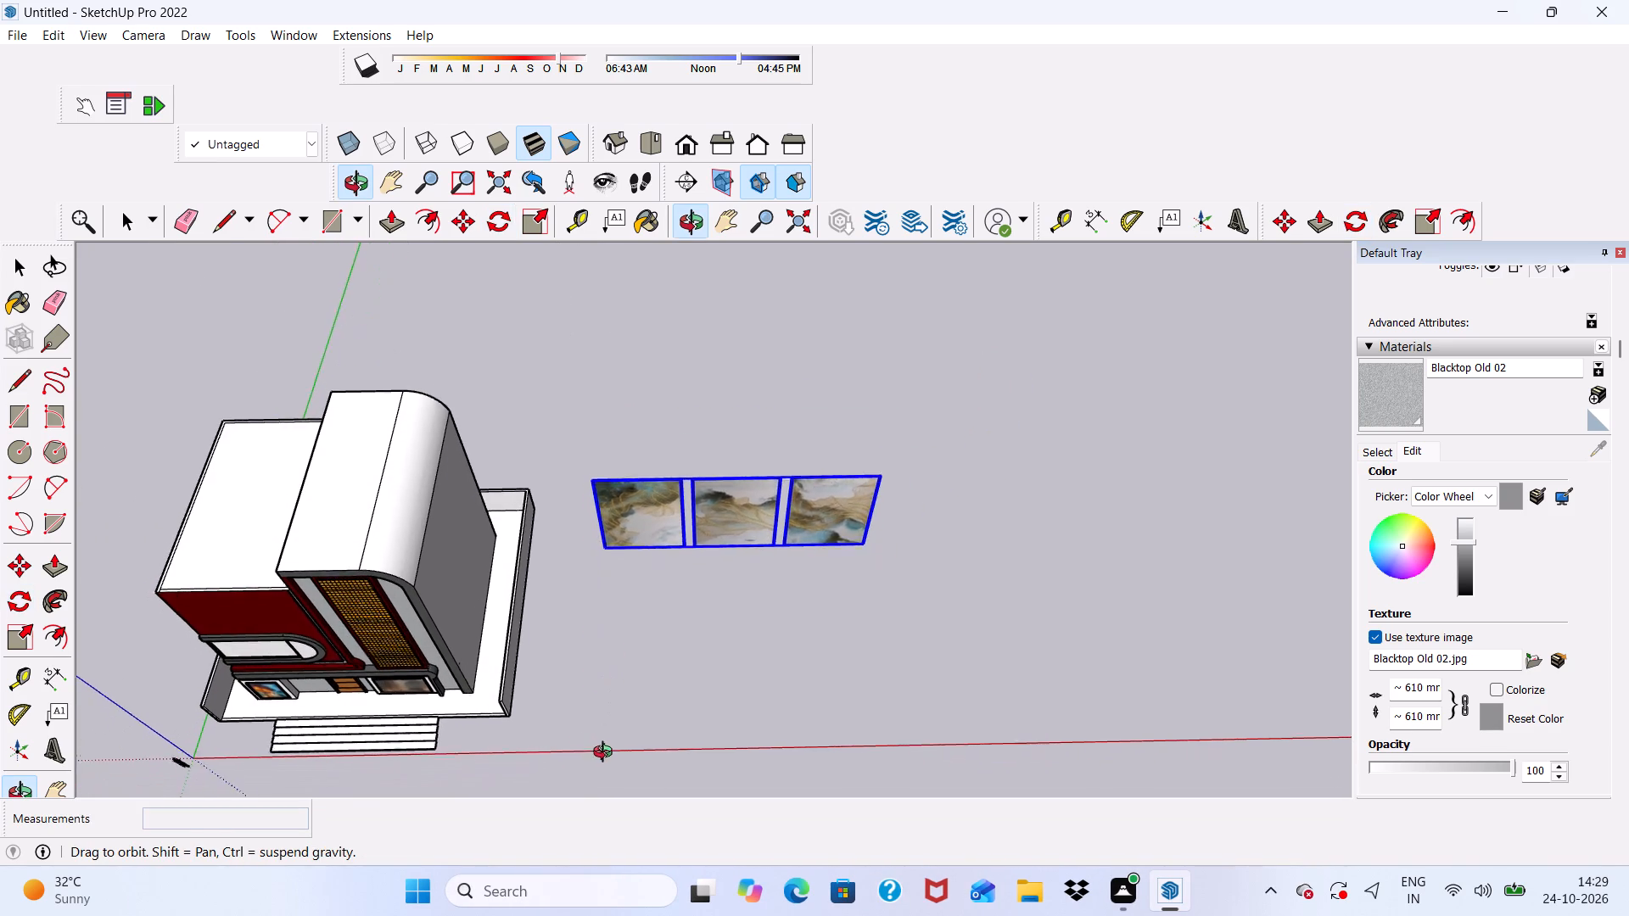
pyautogui.moveTo(607, 754); pyautogui.dragTo(605, 762, button='middle')
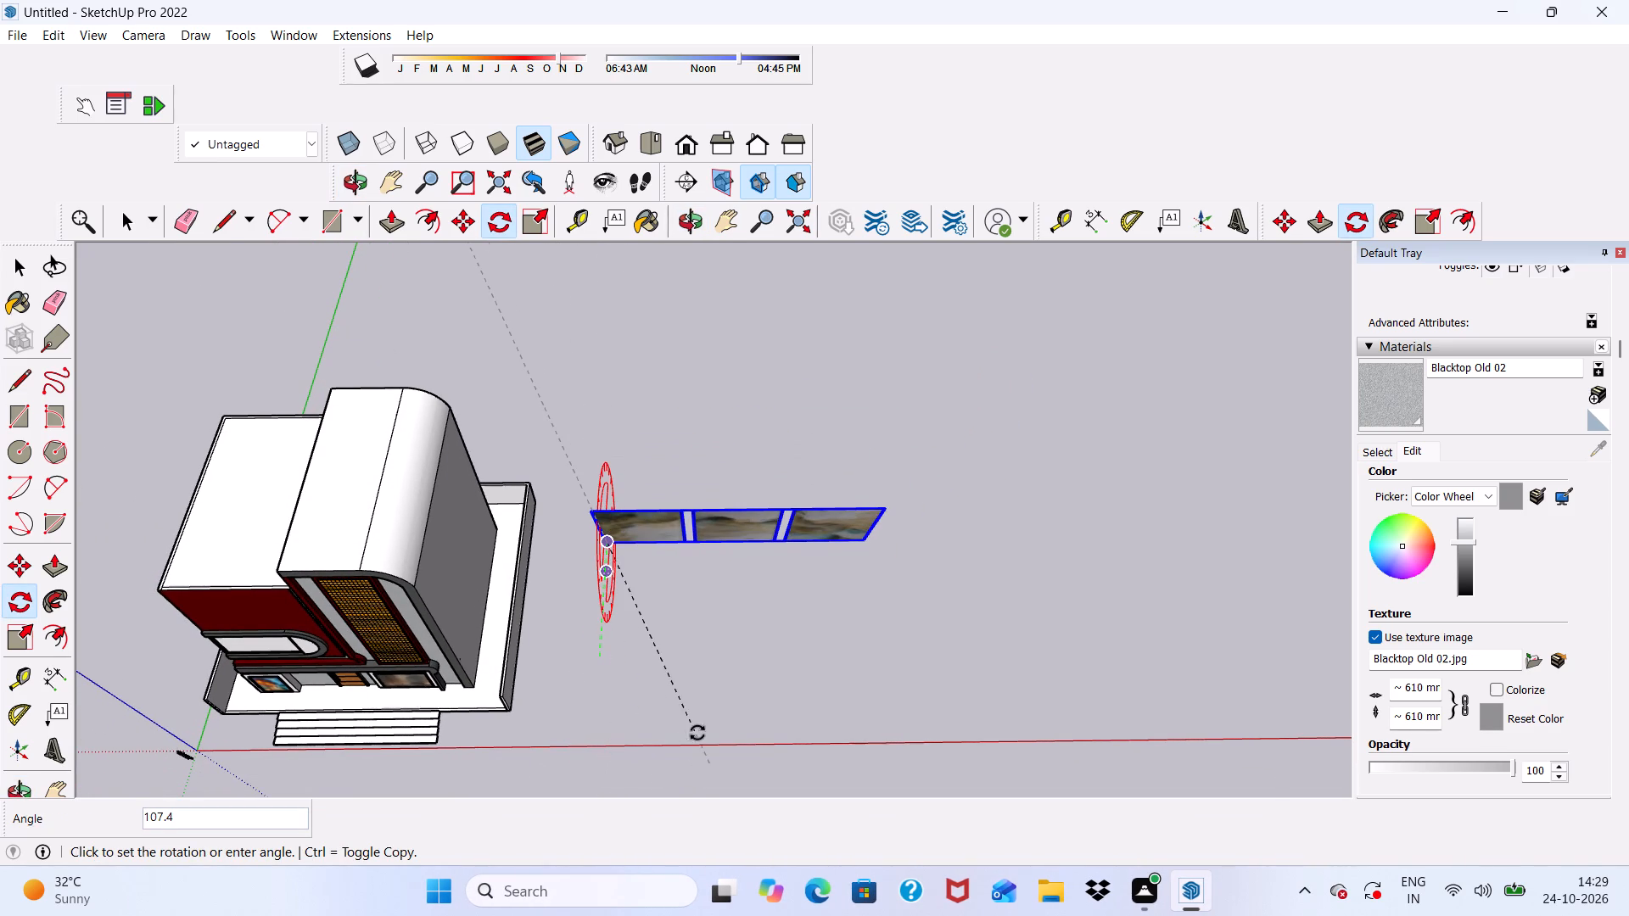
pyautogui.click(653, 757)
pyautogui.scroll(-5, 650, 599)
pyautogui.moveTo(677, 637); pyautogui.dragTo(679, 229, button='middle')
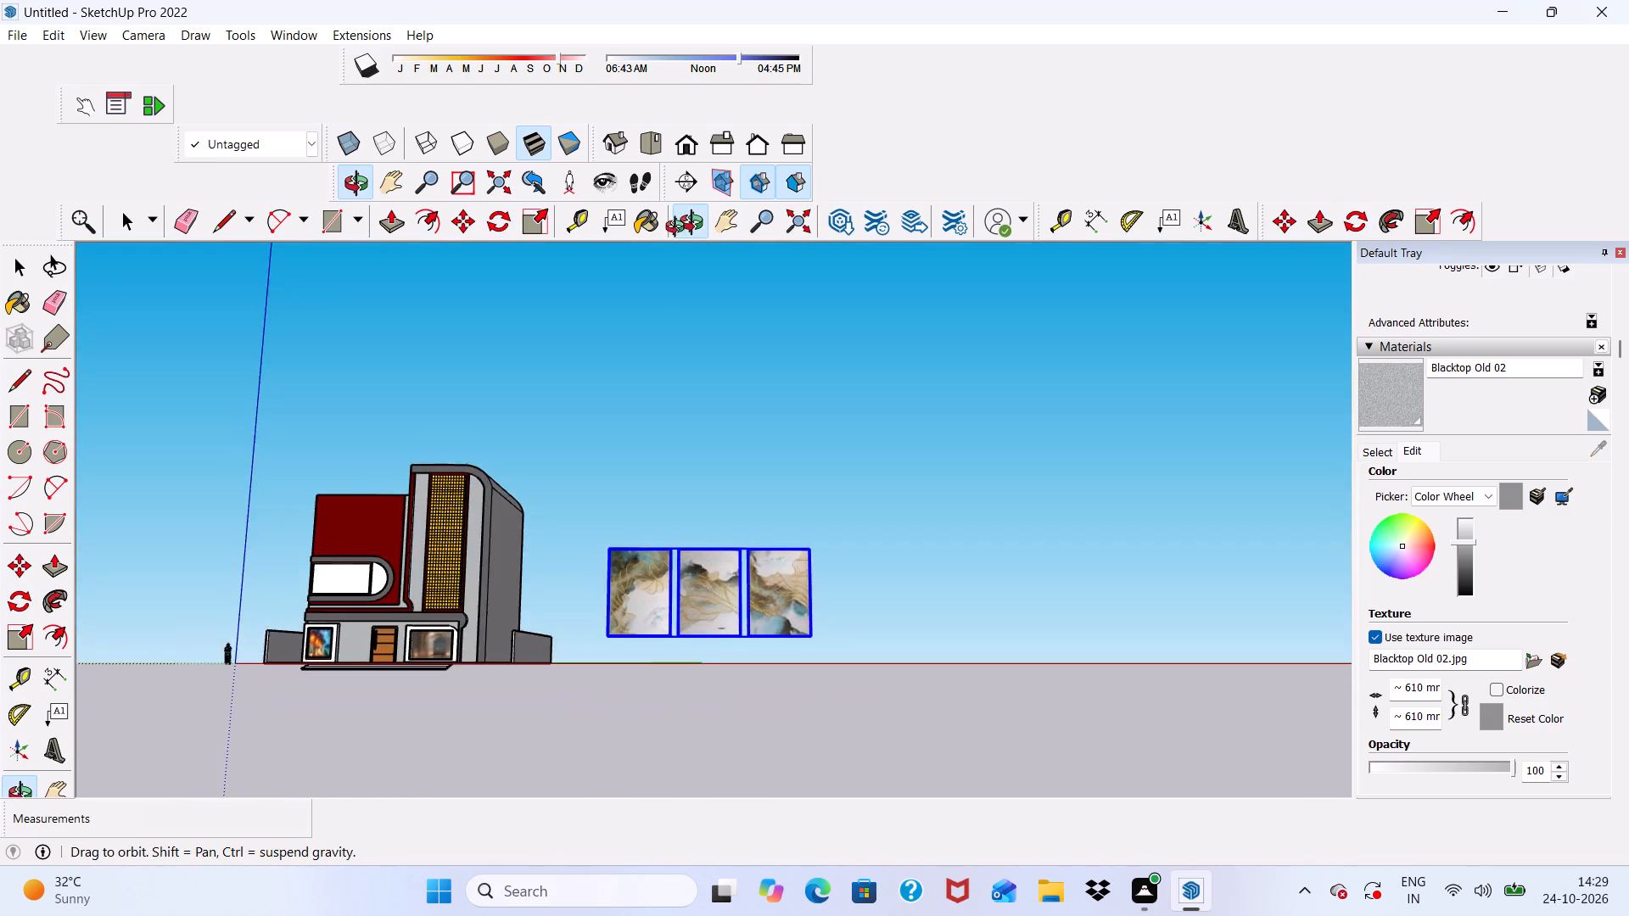
pyautogui.moveTo(679, 229); pyautogui.dragTo(720, 352, button='middle')
pyautogui.scroll(3, 720, 352)
pyautogui.press('space')
pyautogui.scroll(-6, 263, 654)
pyautogui.scroll(6, 306, 602)
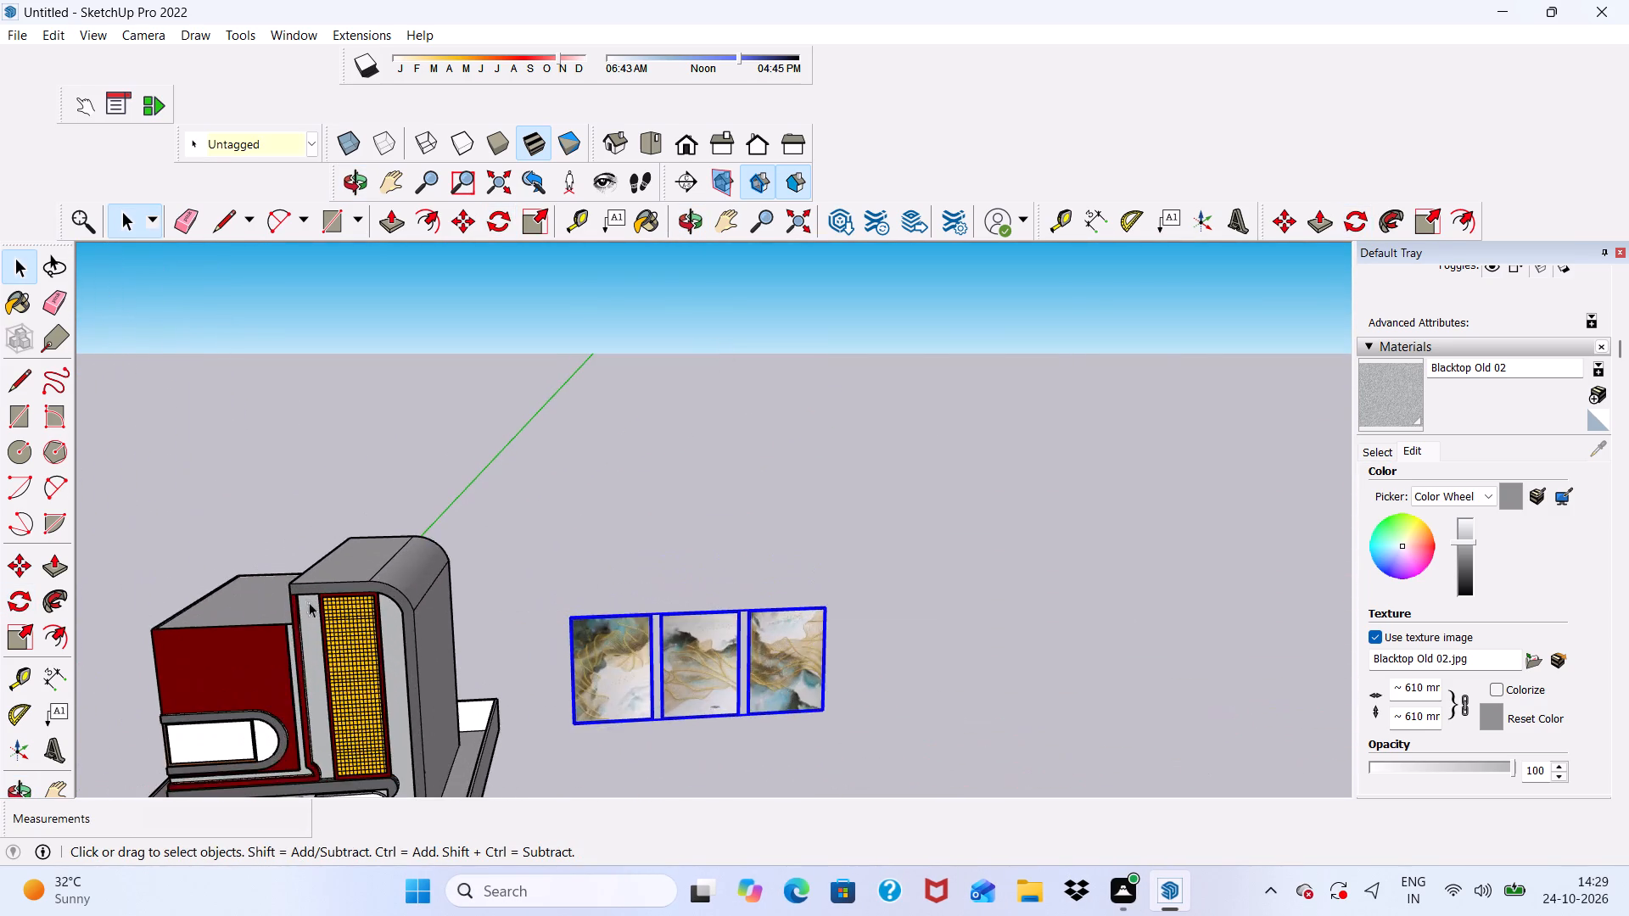
# Scale the three-panel abstract artwork beside the building down uniformly from its upper corner.
pyautogui.scroll(-6, 664, 650)
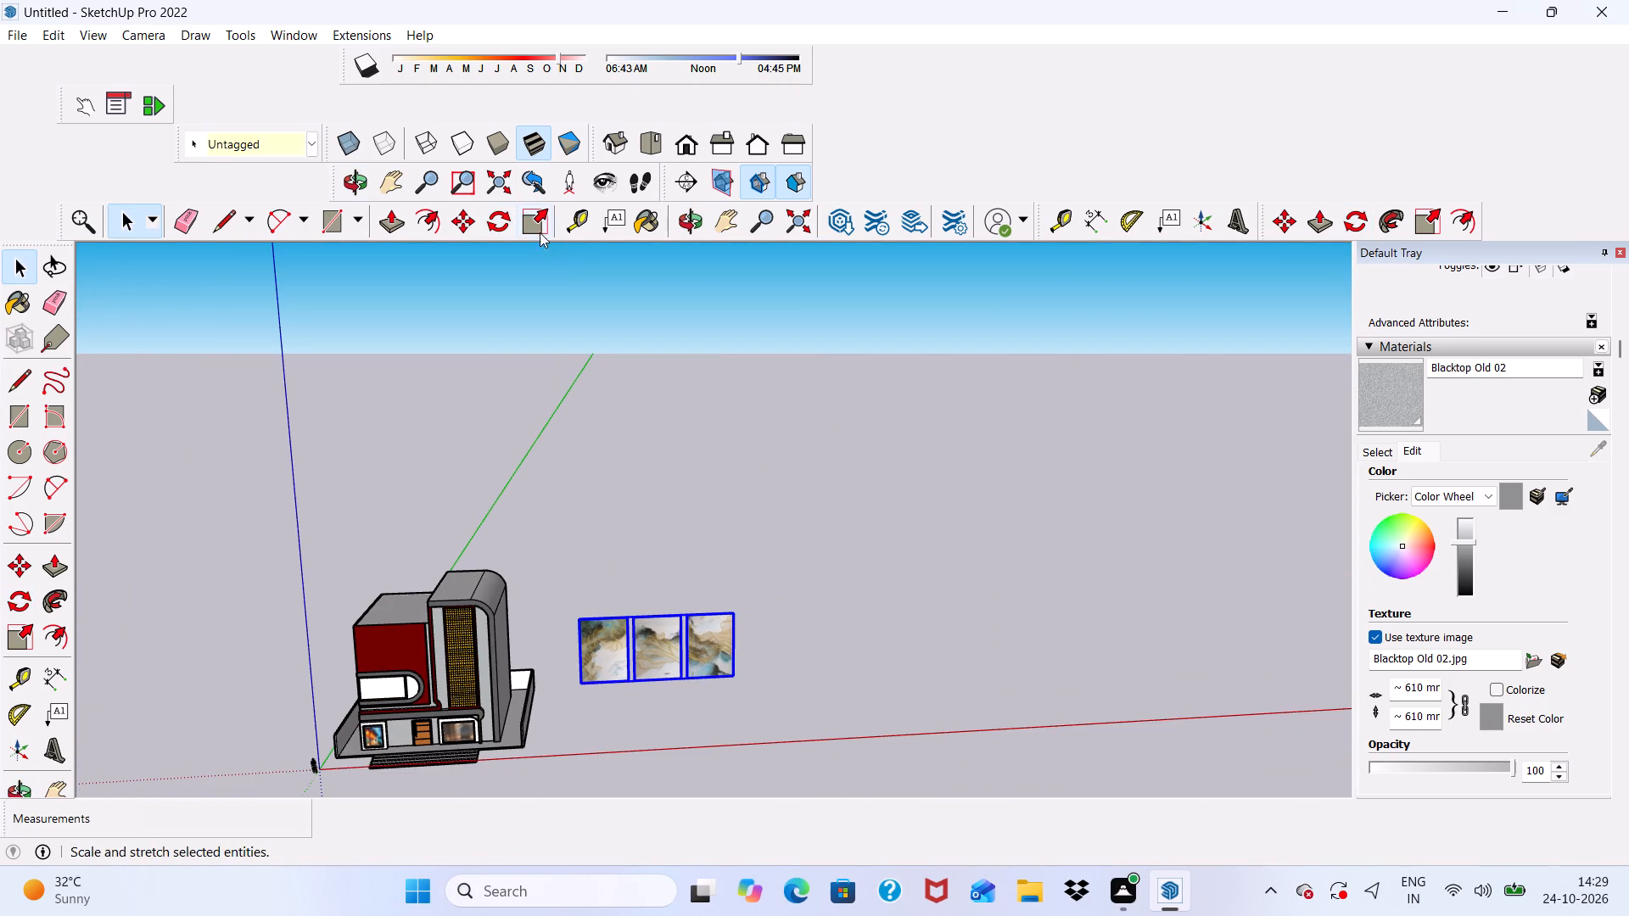
pyautogui.click(537, 215)
pyautogui.moveTo(733, 616); pyautogui.dragTo(714, 625)
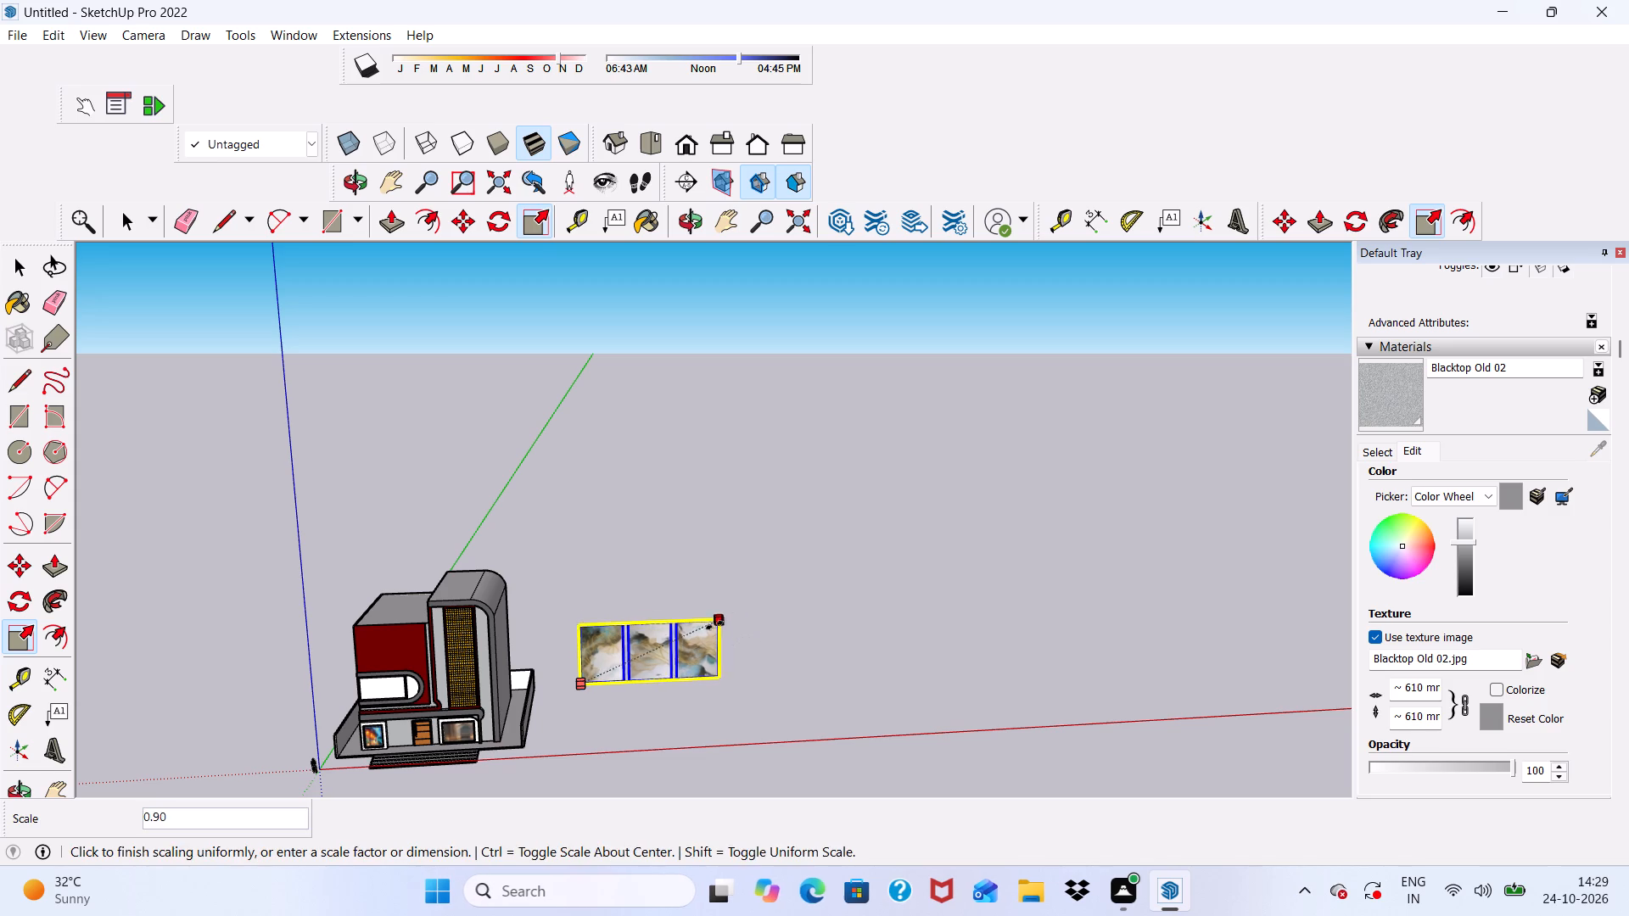
pyautogui.moveTo(714, 625); pyautogui.dragTo(690, 640)
pyautogui.scroll(8, 533, 646)
pyautogui.click(580, 594)
pyautogui.press('space')
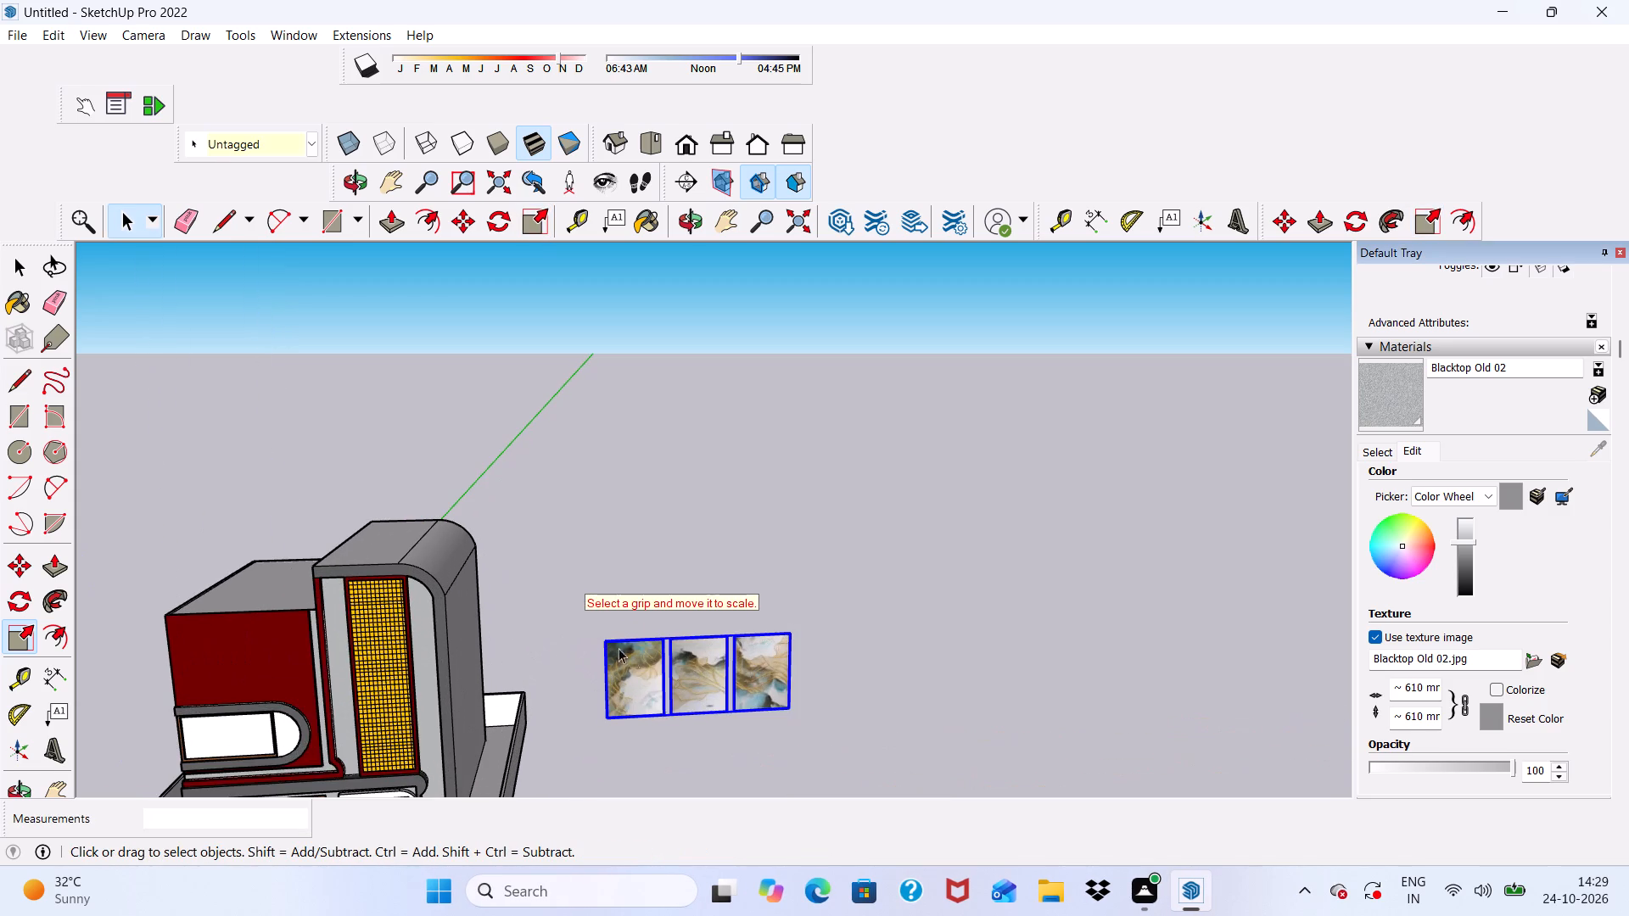
# Move the three-panel artwork by its lower corner from beside the building to the front facade, over the ground-floor openings.
pyautogui.scroll(-6, 620, 649)
pyautogui.click(458, 210)
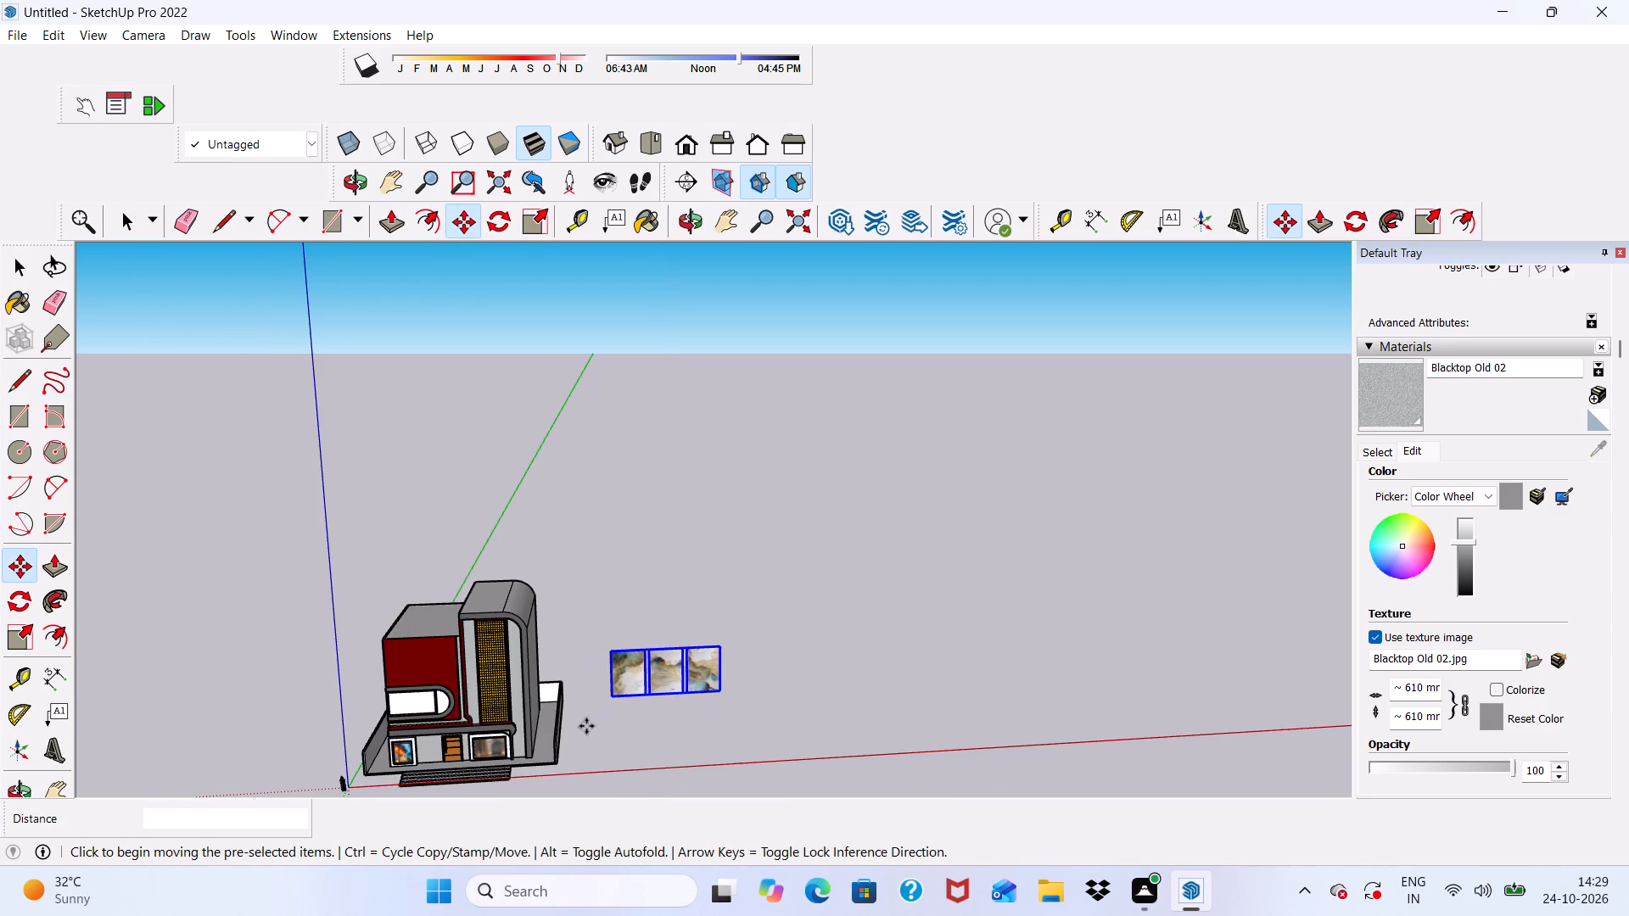
pyautogui.click(614, 696)
pyautogui.scroll(-2, 596, 723)
pyautogui.scroll(13, 383, 722)
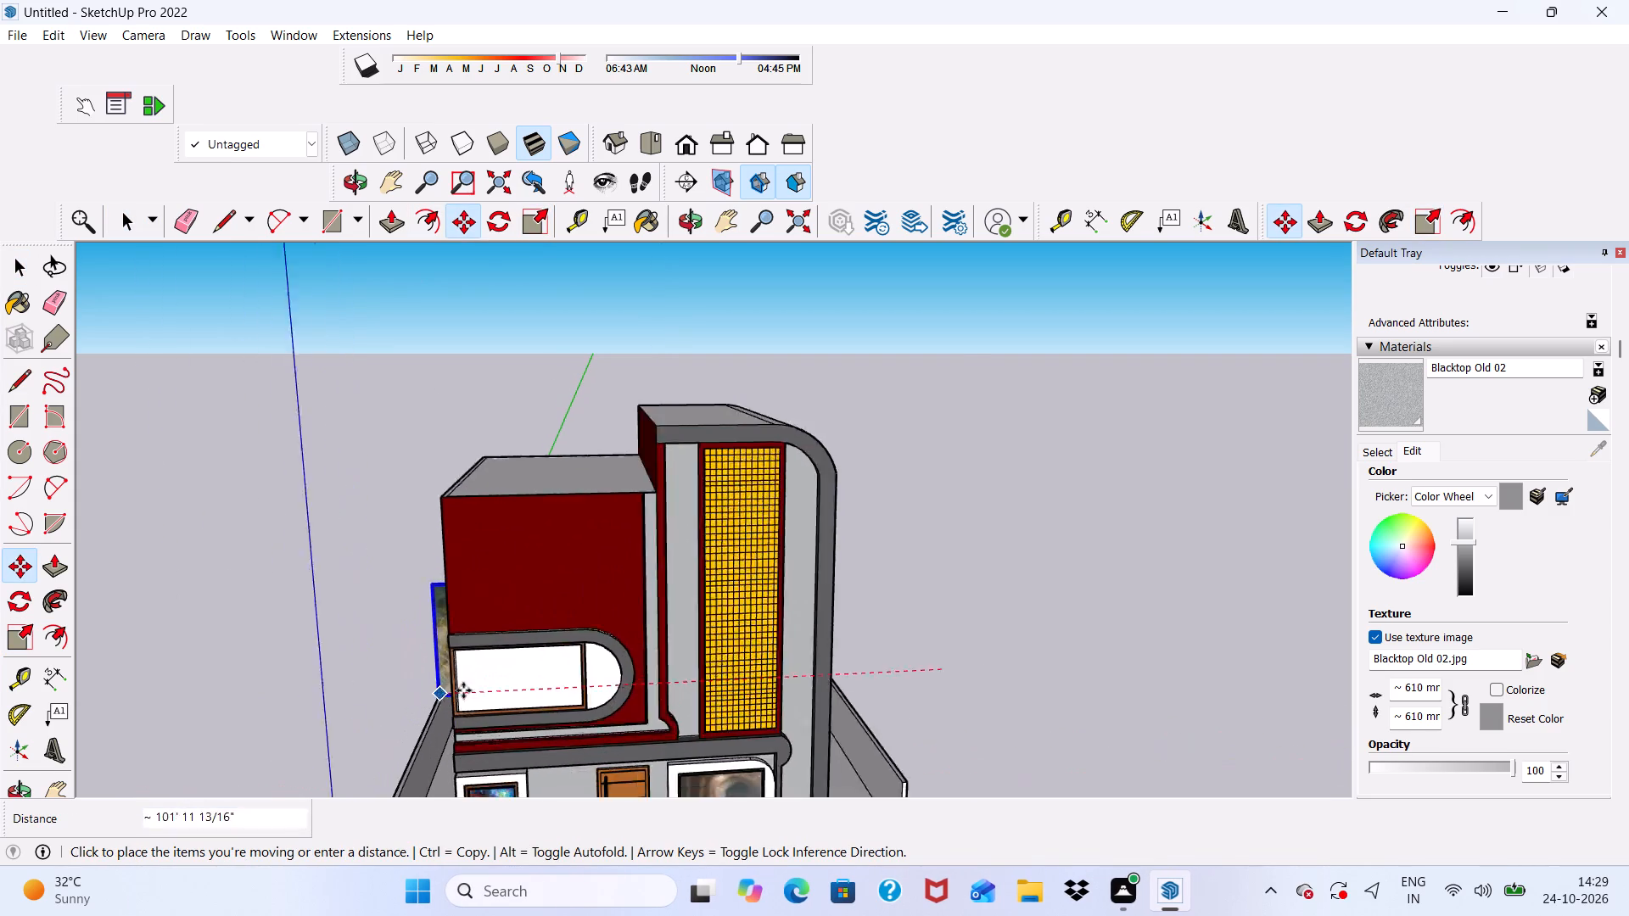
pyautogui.scroll(2, 463, 690)
pyautogui.scroll(-3, 585, 523)
pyautogui.scroll(4, 479, 767)
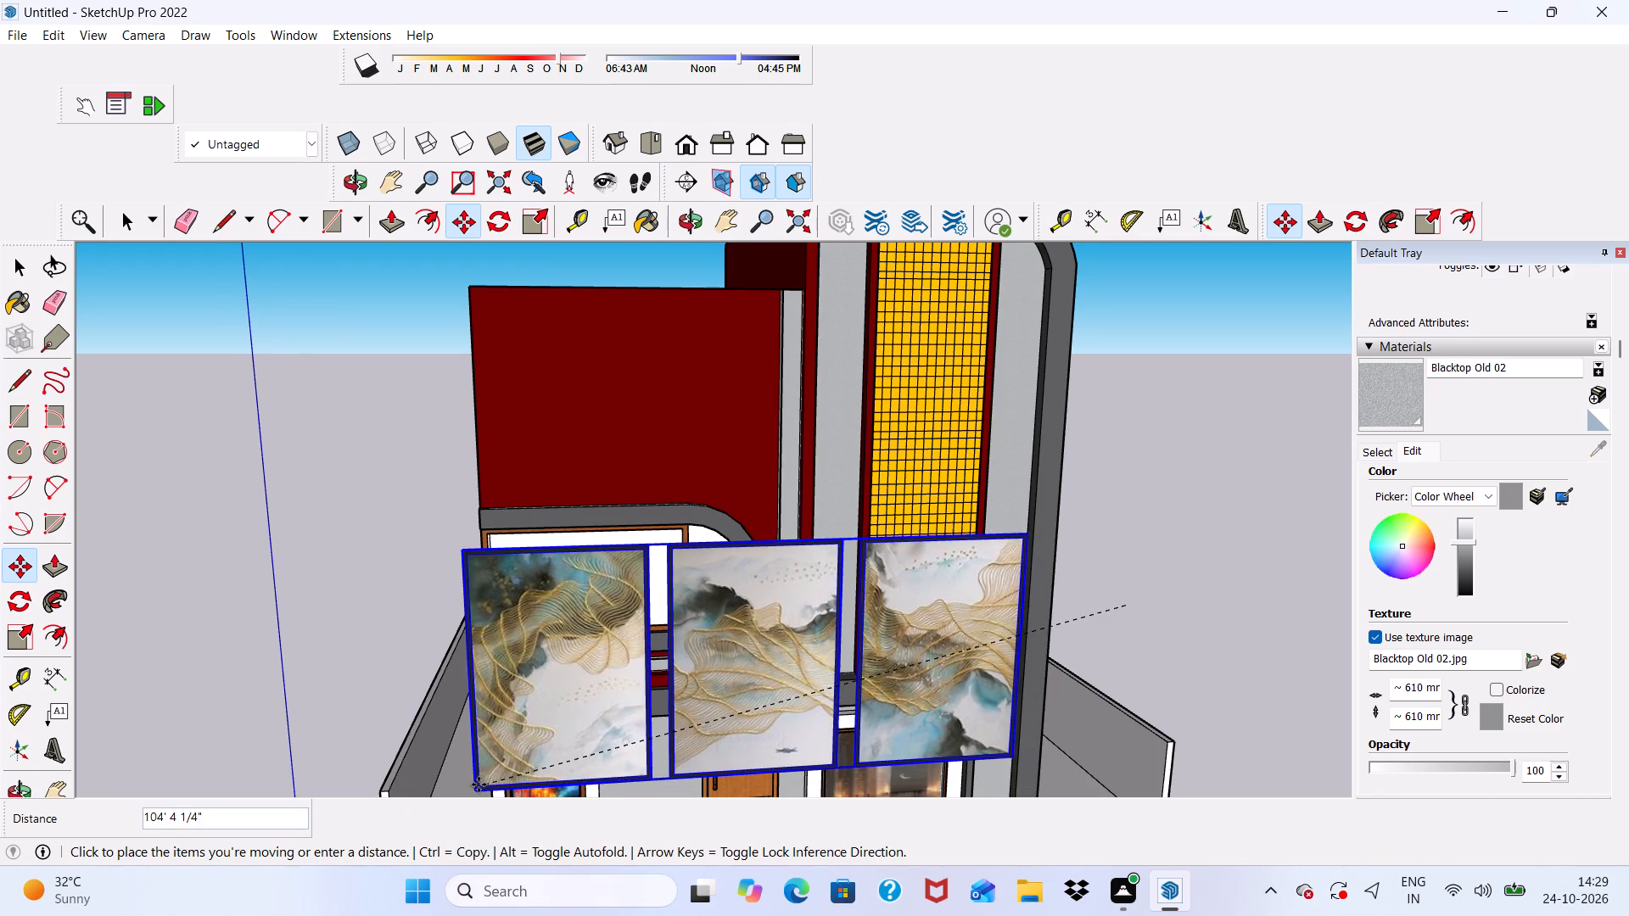
pyautogui.click(479, 784)
# Scale the artwork down uniformly in two passes, first to roughly half or less, finishing with a factor of about 0.82.
pyautogui.scroll(-6, 445, 565)
pyautogui.moveTo(458, 632); pyautogui.dragTo(535, 498, button='middle')
pyautogui.scroll(1, 535, 498)
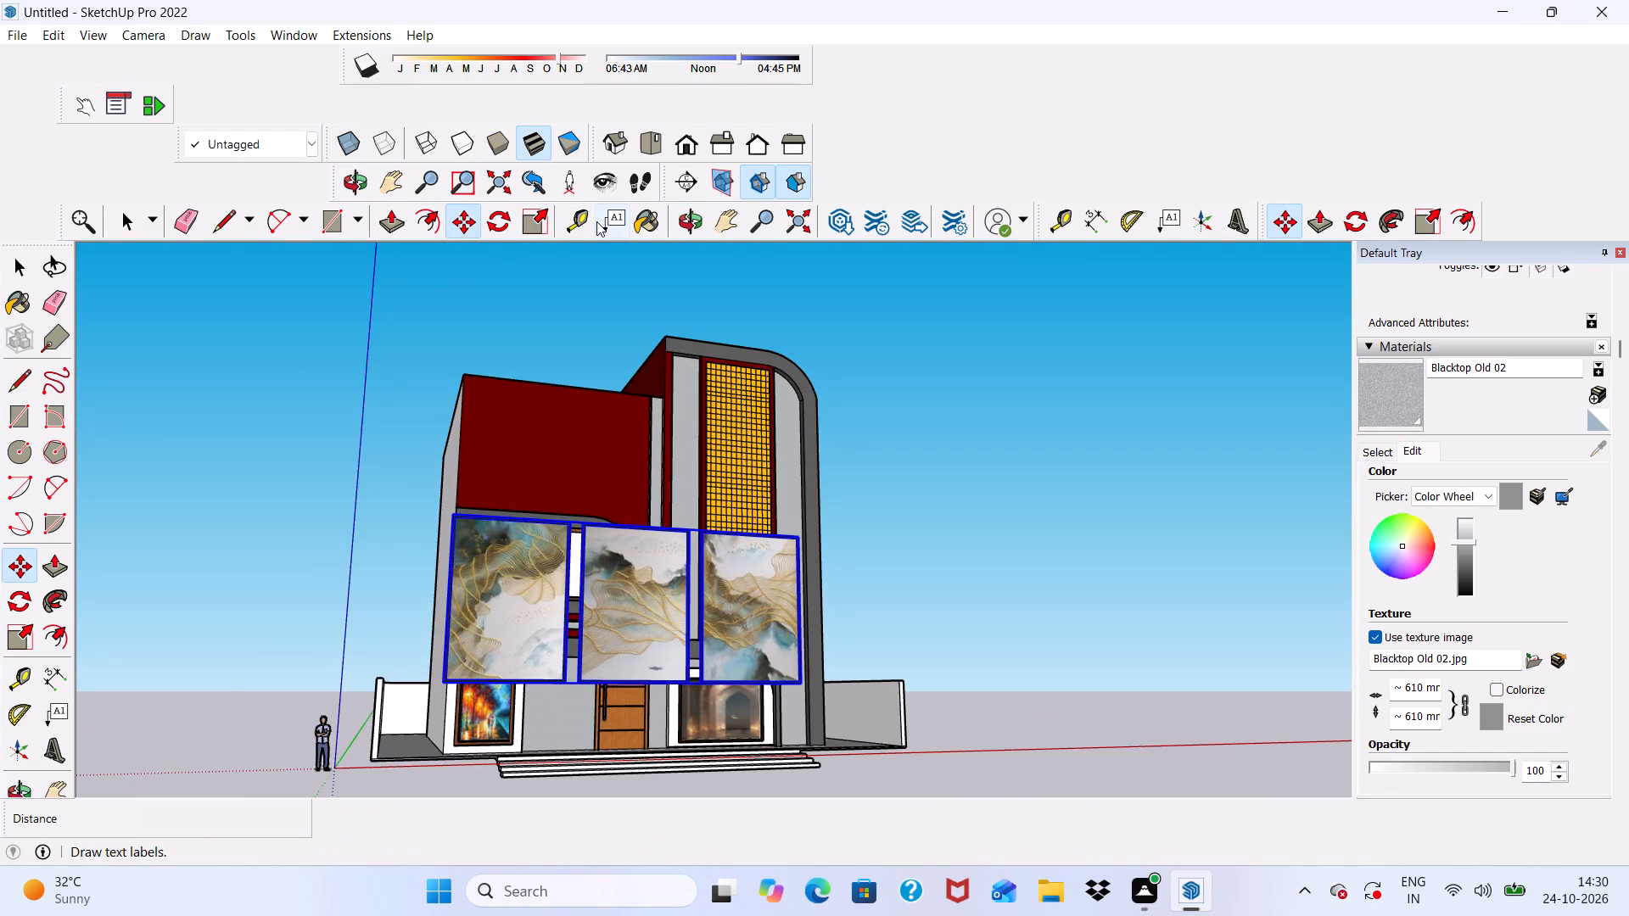
pyautogui.click(535, 209)
pyautogui.scroll(4, 820, 534)
pyautogui.moveTo(793, 537); pyautogui.dragTo(507, 553)
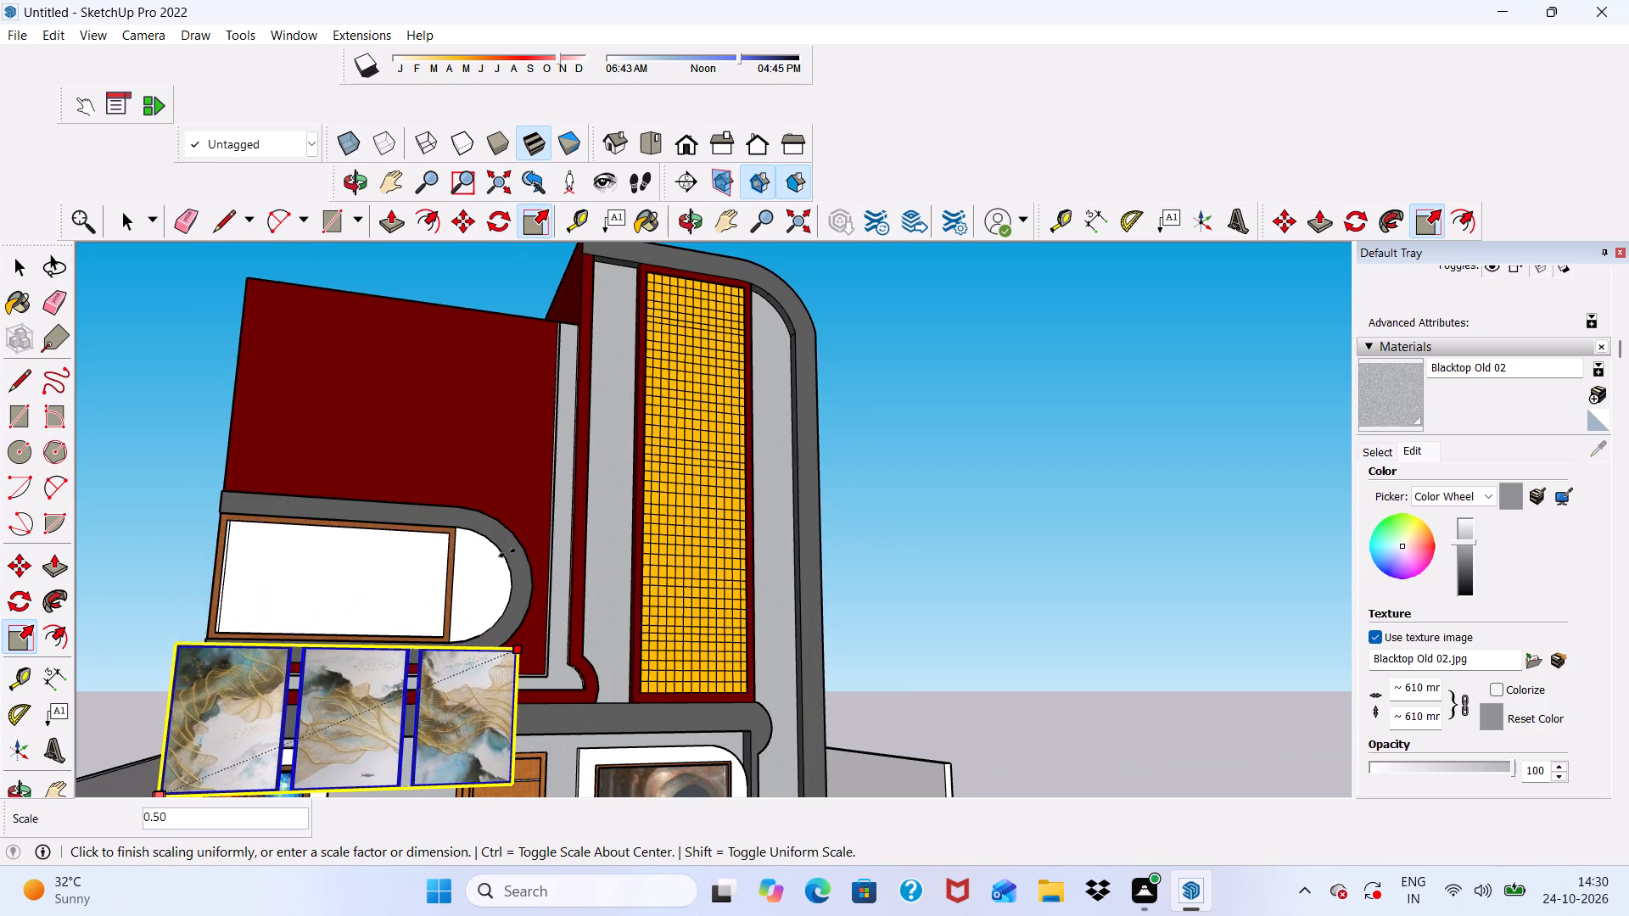
pyautogui.moveTo(507, 553); pyautogui.dragTo(473, 553)
pyautogui.scroll(-5, 500, 514)
pyautogui.moveTo(536, 561); pyautogui.dragTo(451, 650, button='middle')
pyautogui.scroll(5, 451, 662)
pyautogui.scroll(1, 566, 587)
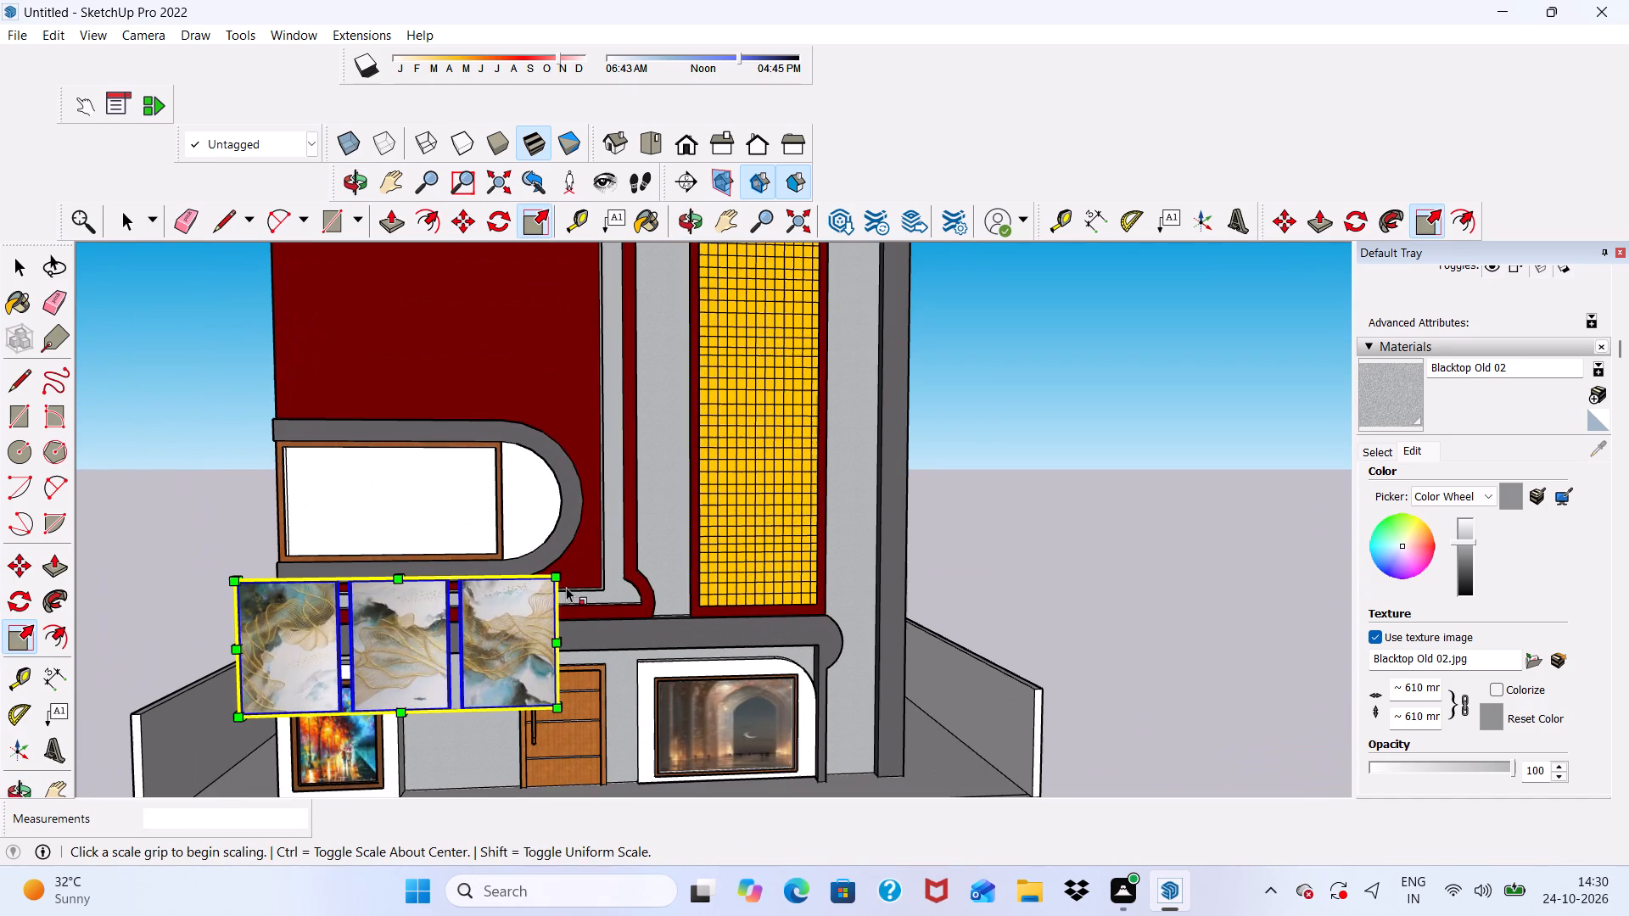
pyautogui.moveTo(557, 584); pyautogui.dragTo(499, 600)
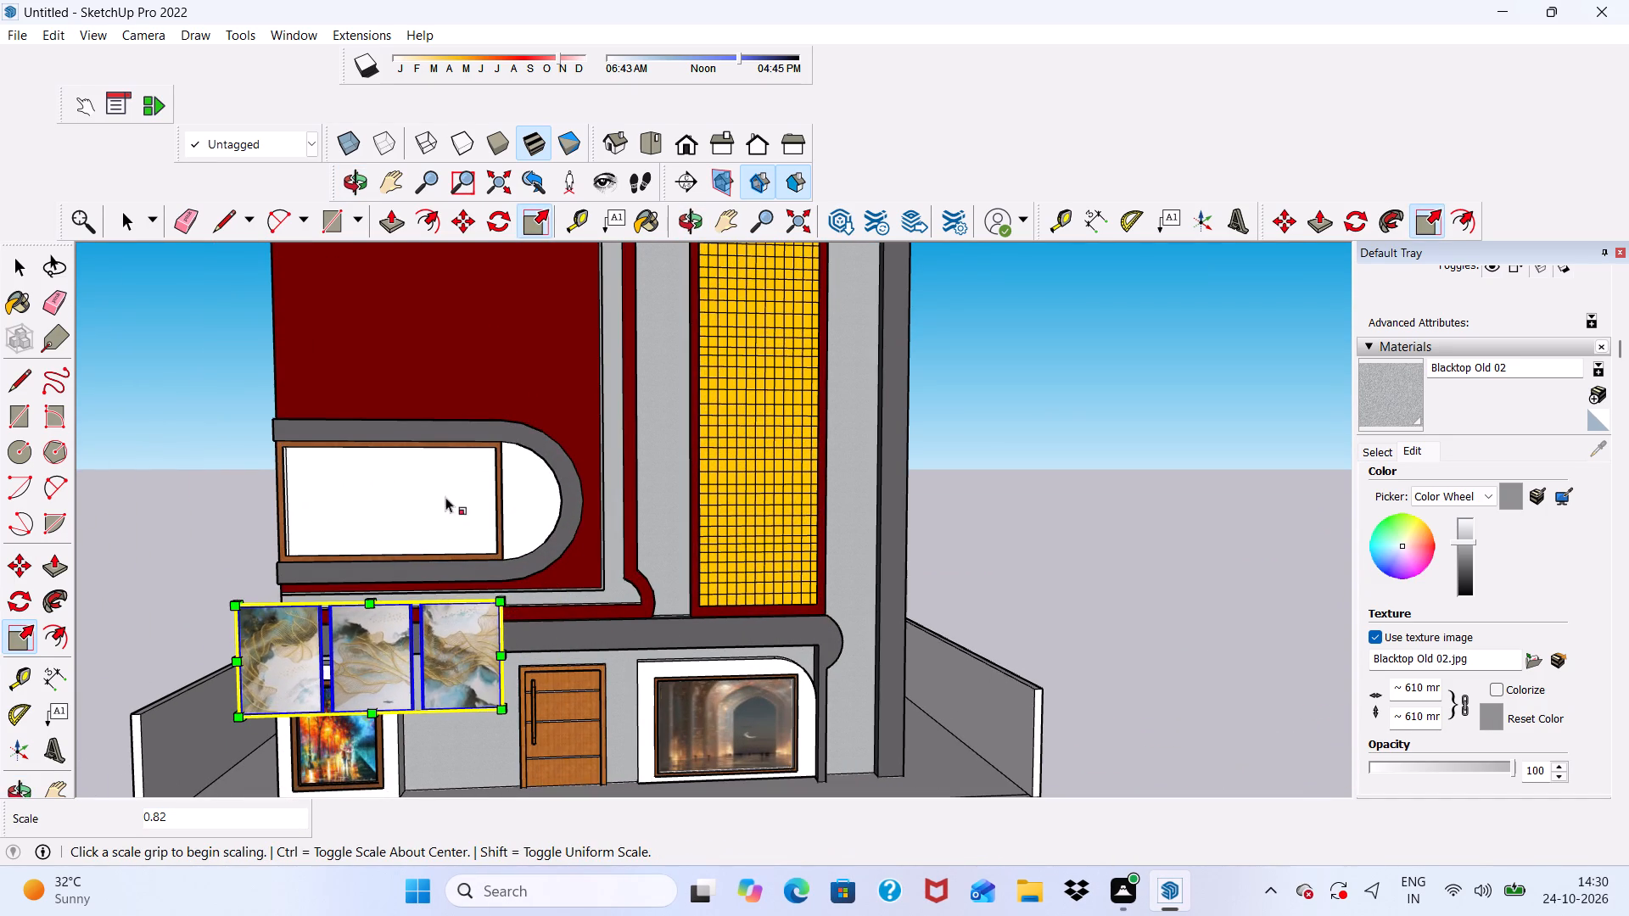
# Move the artwork up in front of the wooden-framed opening inside the rounded grey surround, shifting it a second time by about 4' 3 5/8".
pyautogui.click(457, 214)
pyautogui.scroll(5, 274, 714)
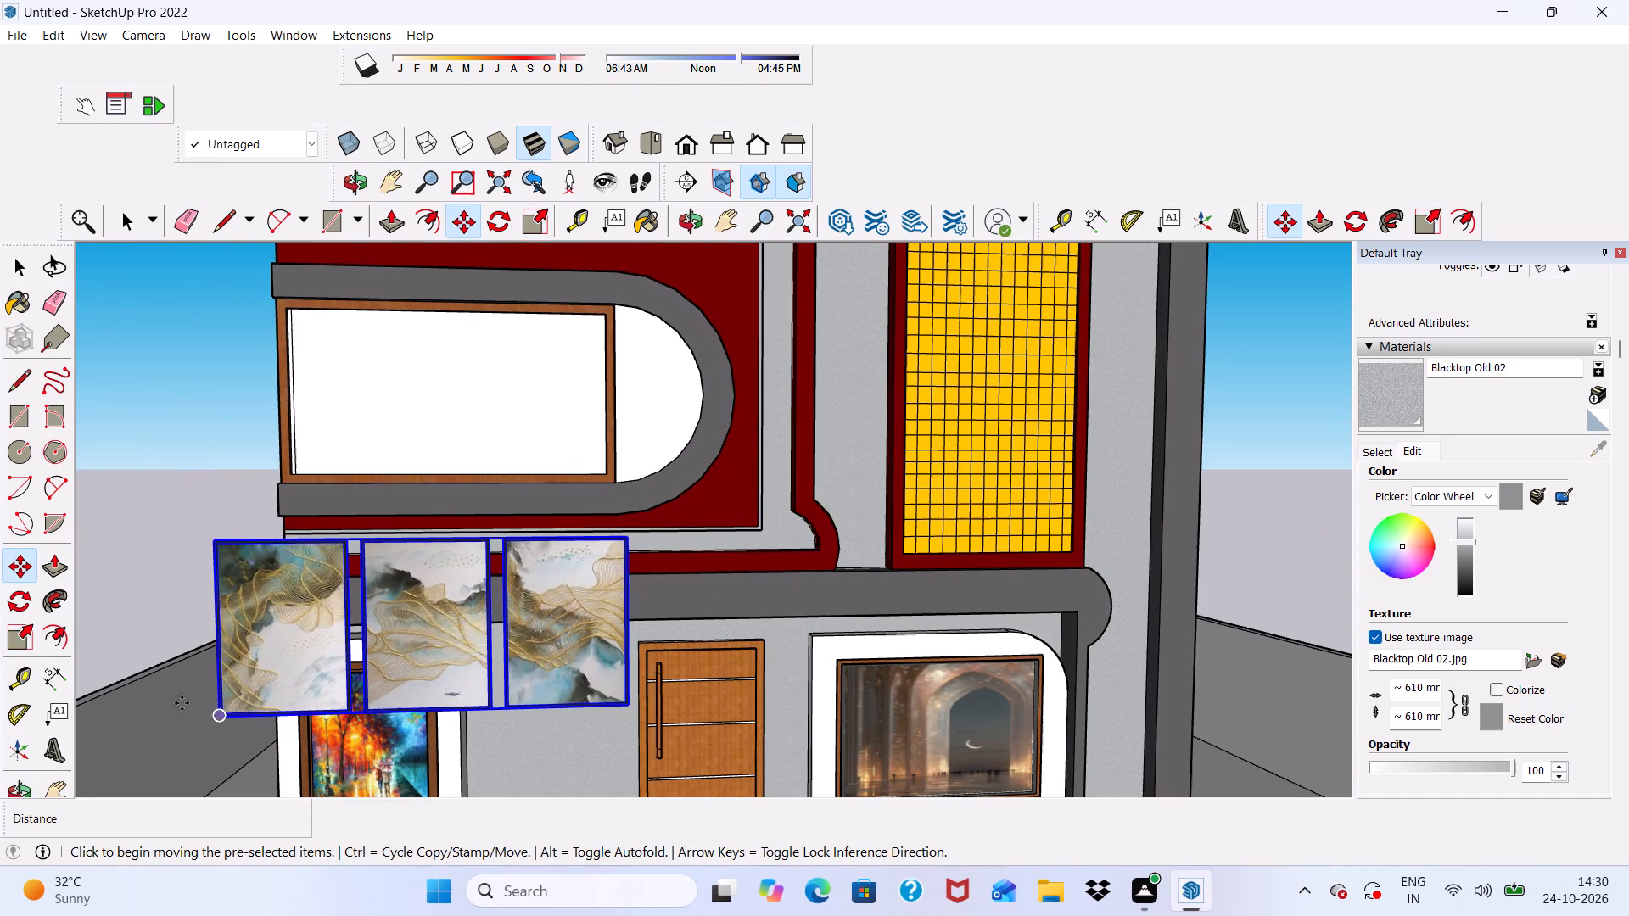
pyautogui.click(221, 712)
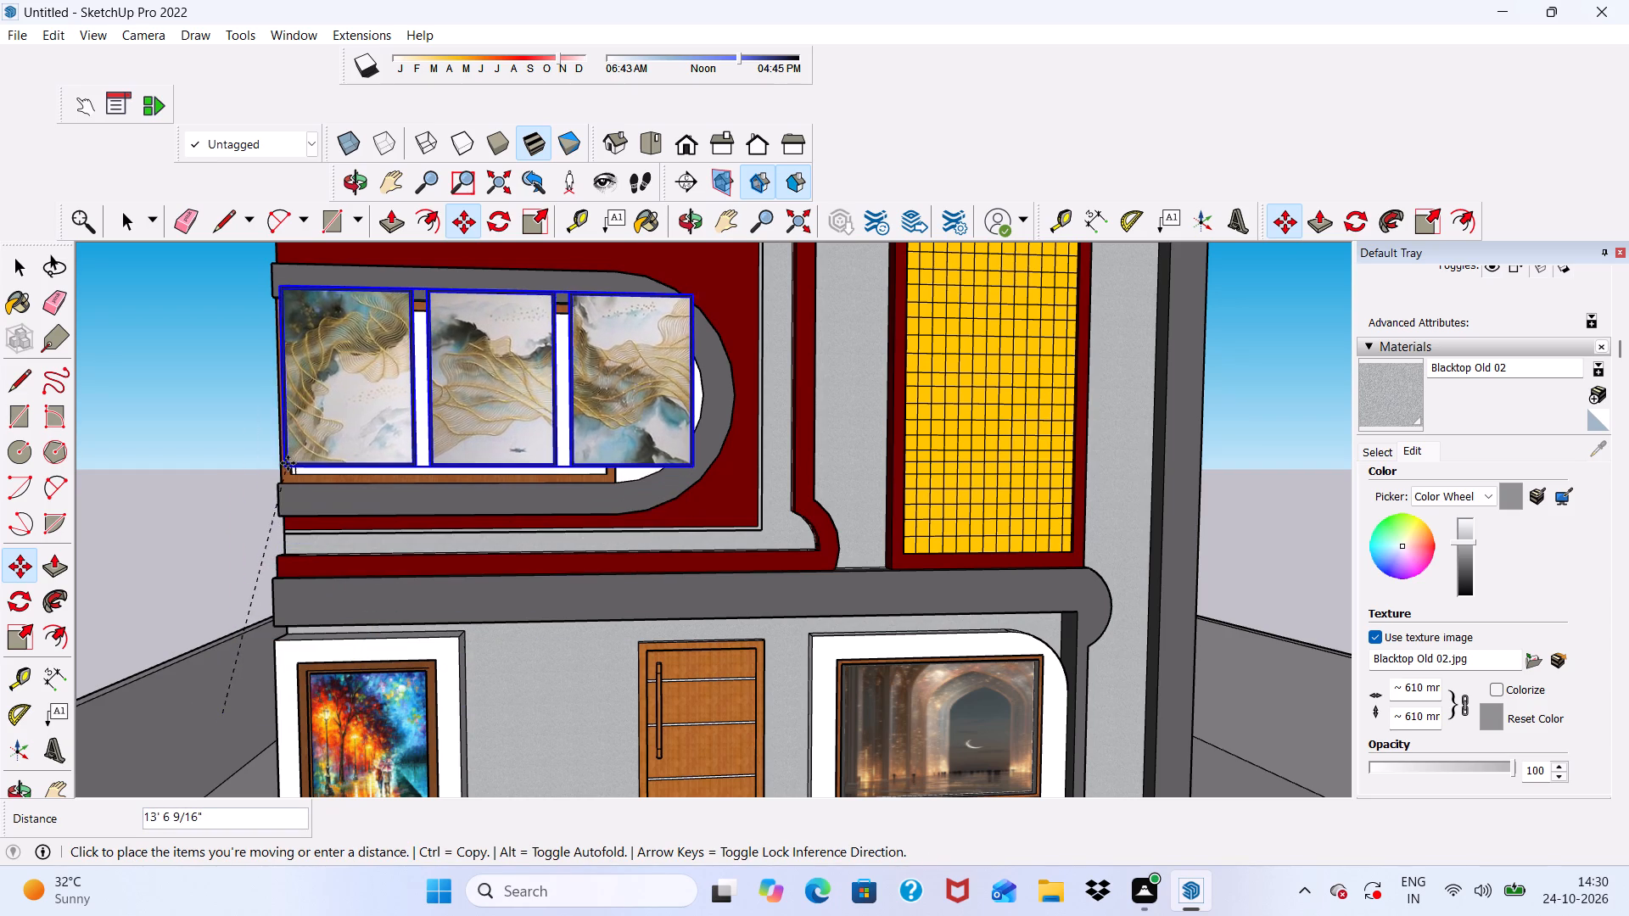
pyautogui.click(288, 465)
pyautogui.scroll(-5, 283, 470)
pyautogui.moveTo(302, 485); pyautogui.dragTo(593, 551, button='middle')
pyautogui.click(443, 578)
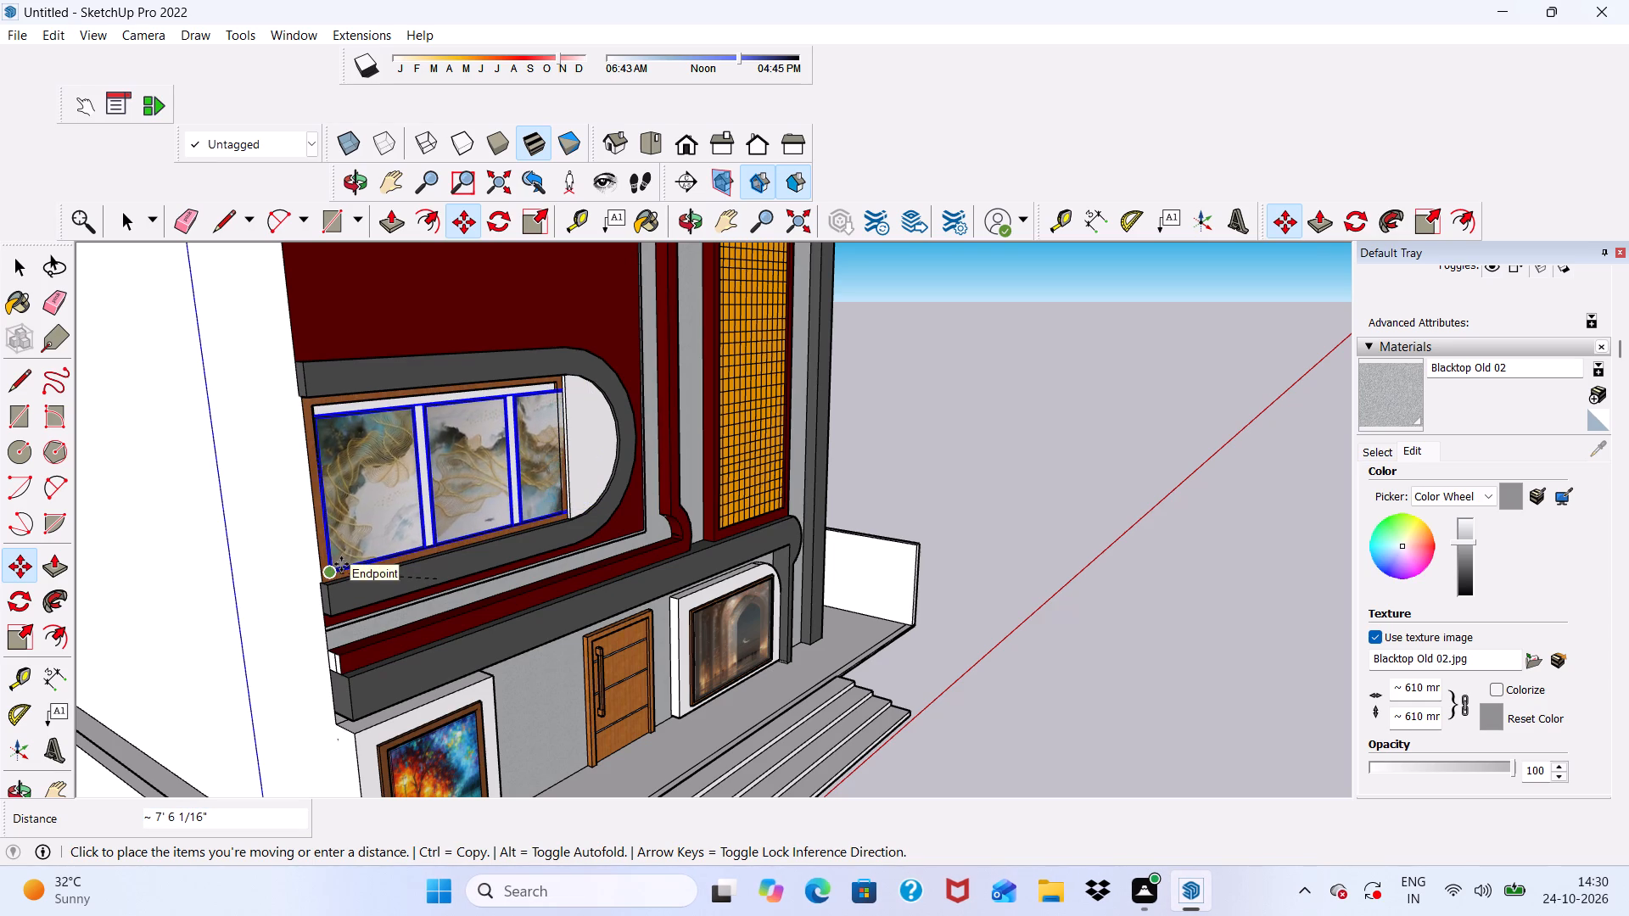
pyautogui.click(365, 588)
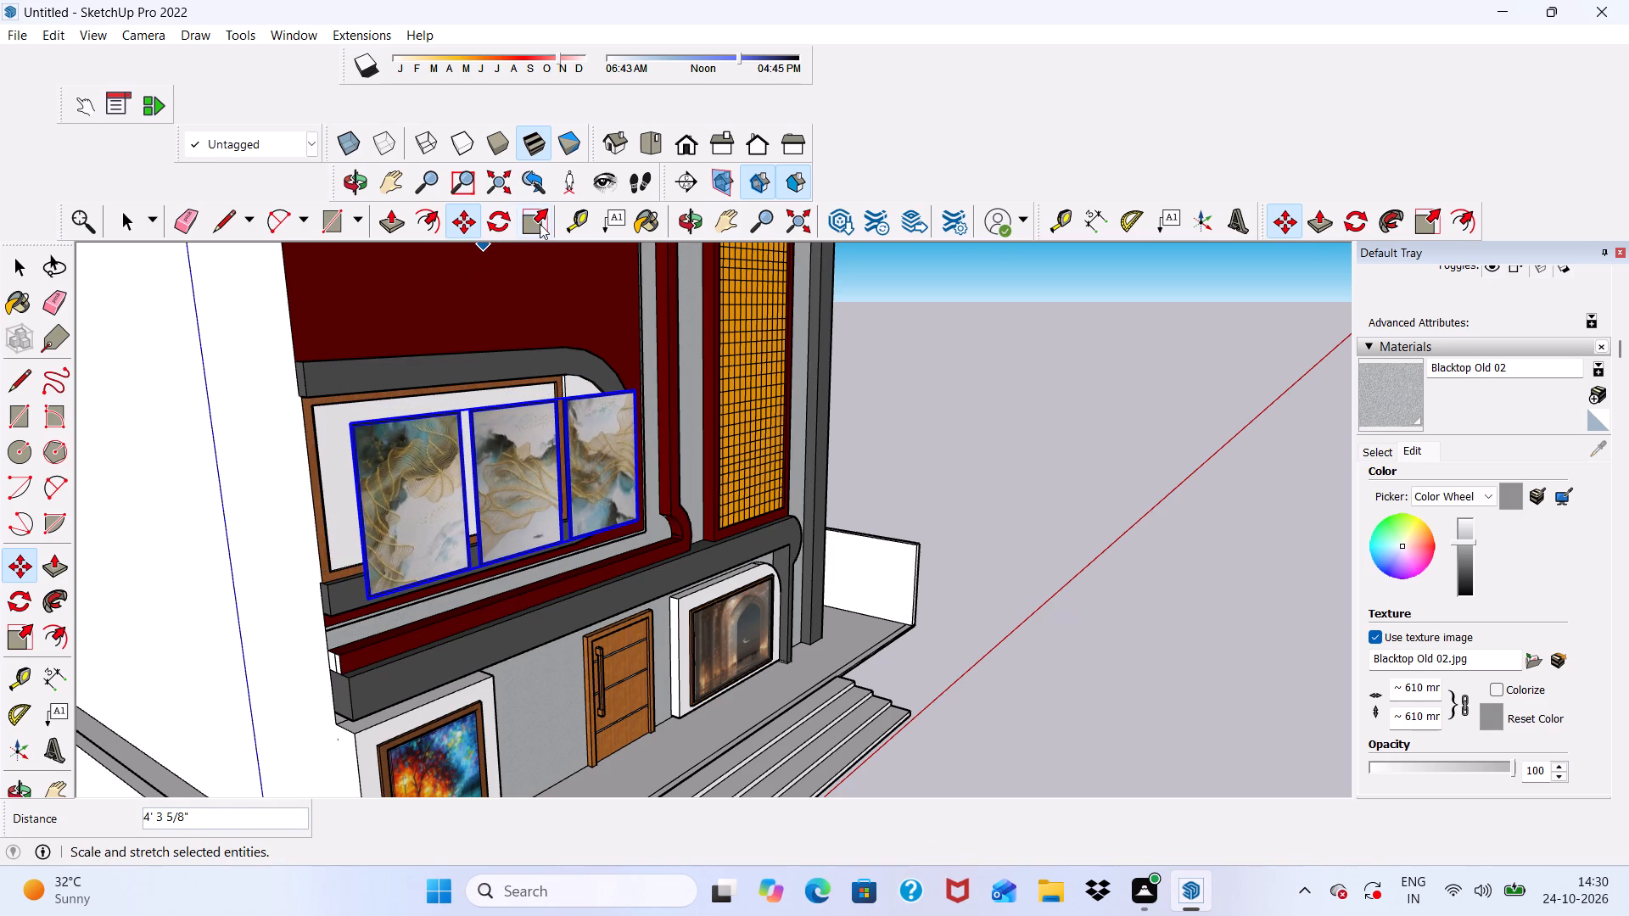
# Shrink the artwork slightly and uniformly, and stretch its height to suit the framed opening.
pyautogui.click(551, 207)
pyautogui.moveTo(630, 387); pyautogui.dragTo(582, 395)
pyautogui.moveTo(508, 422); pyautogui.dragTo(503, 415)
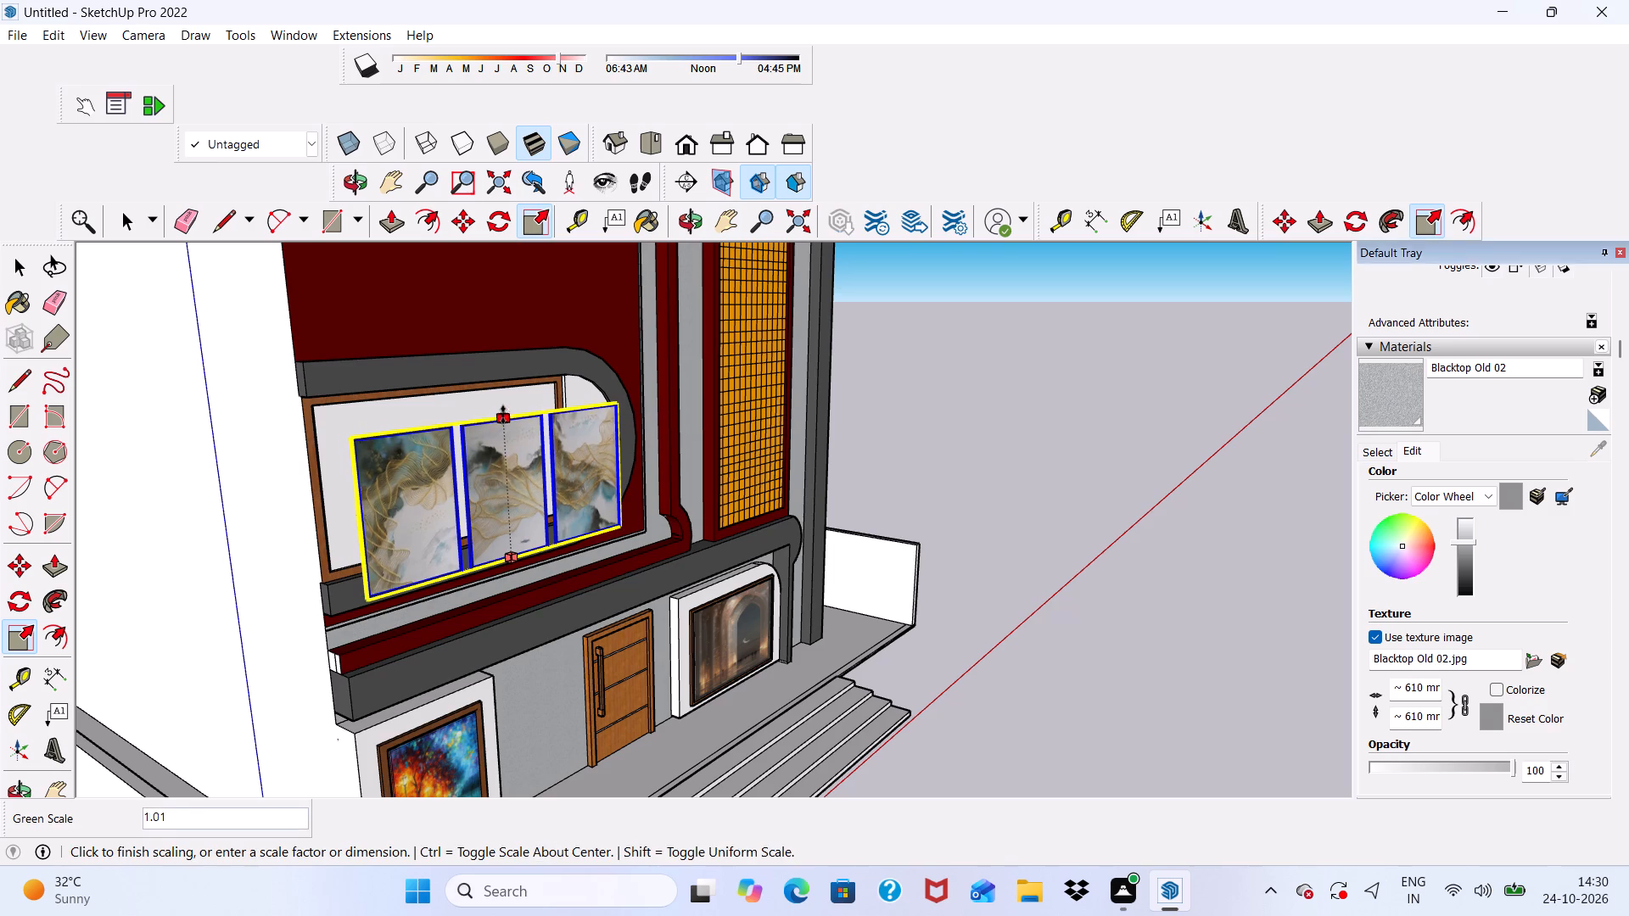
pyautogui.moveTo(503, 415); pyautogui.dragTo(500, 399)
pyautogui.press('space')
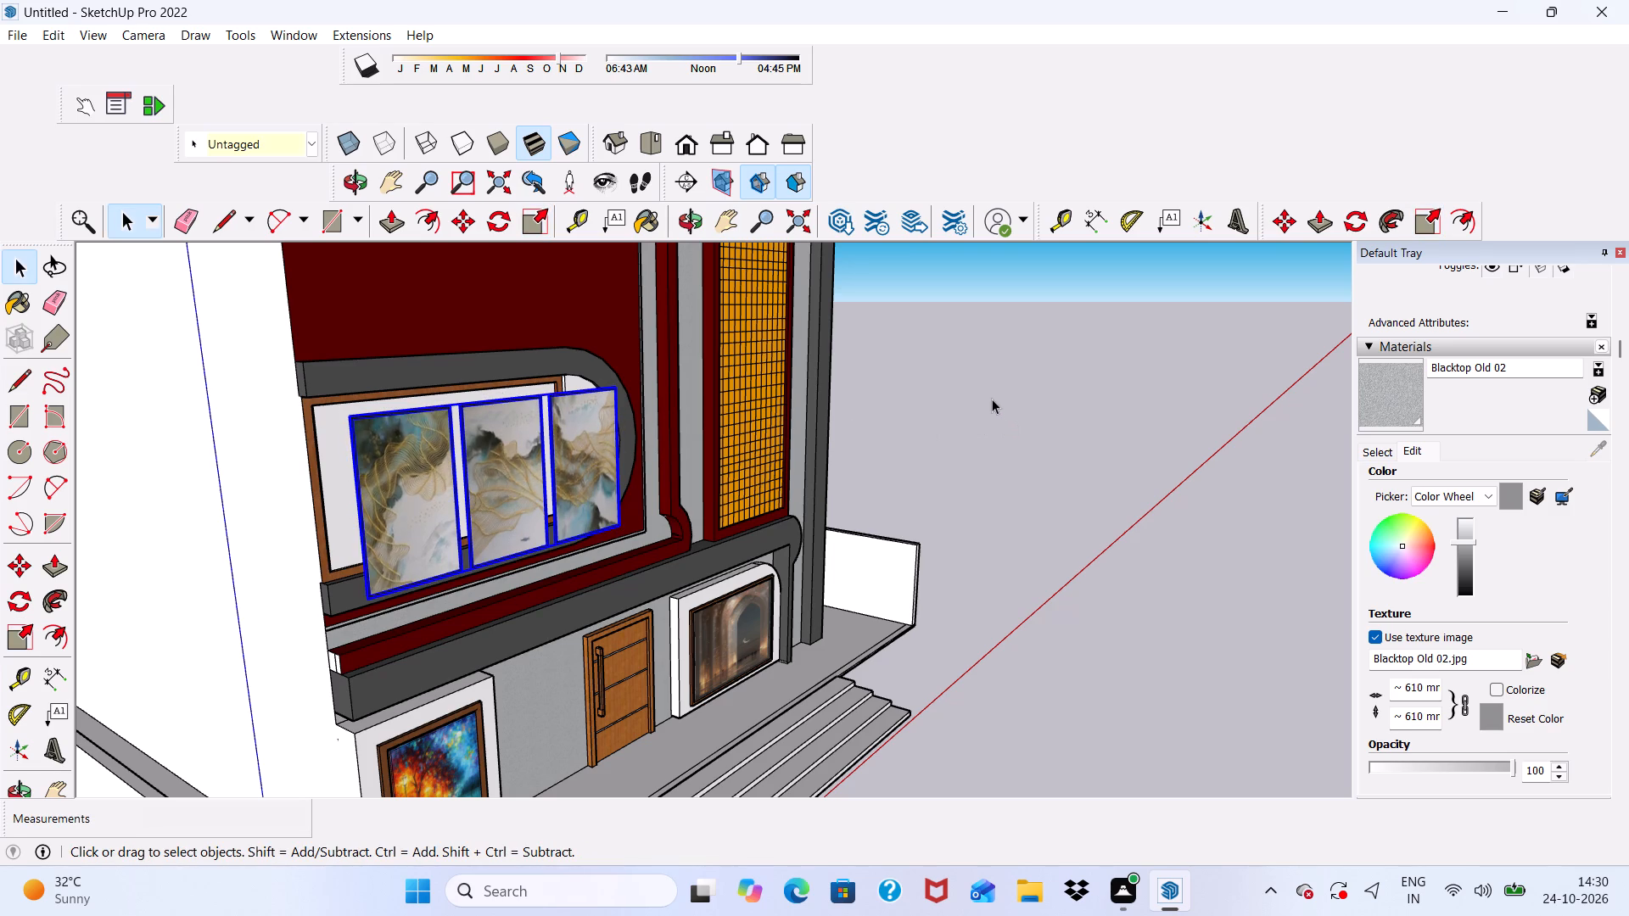
# Move the artwork about 3' 7 1/2" from its lower corner toward the lower corner of the wooden frame.
pyautogui.scroll(-1, 542, 397)
pyautogui.click(469, 222)
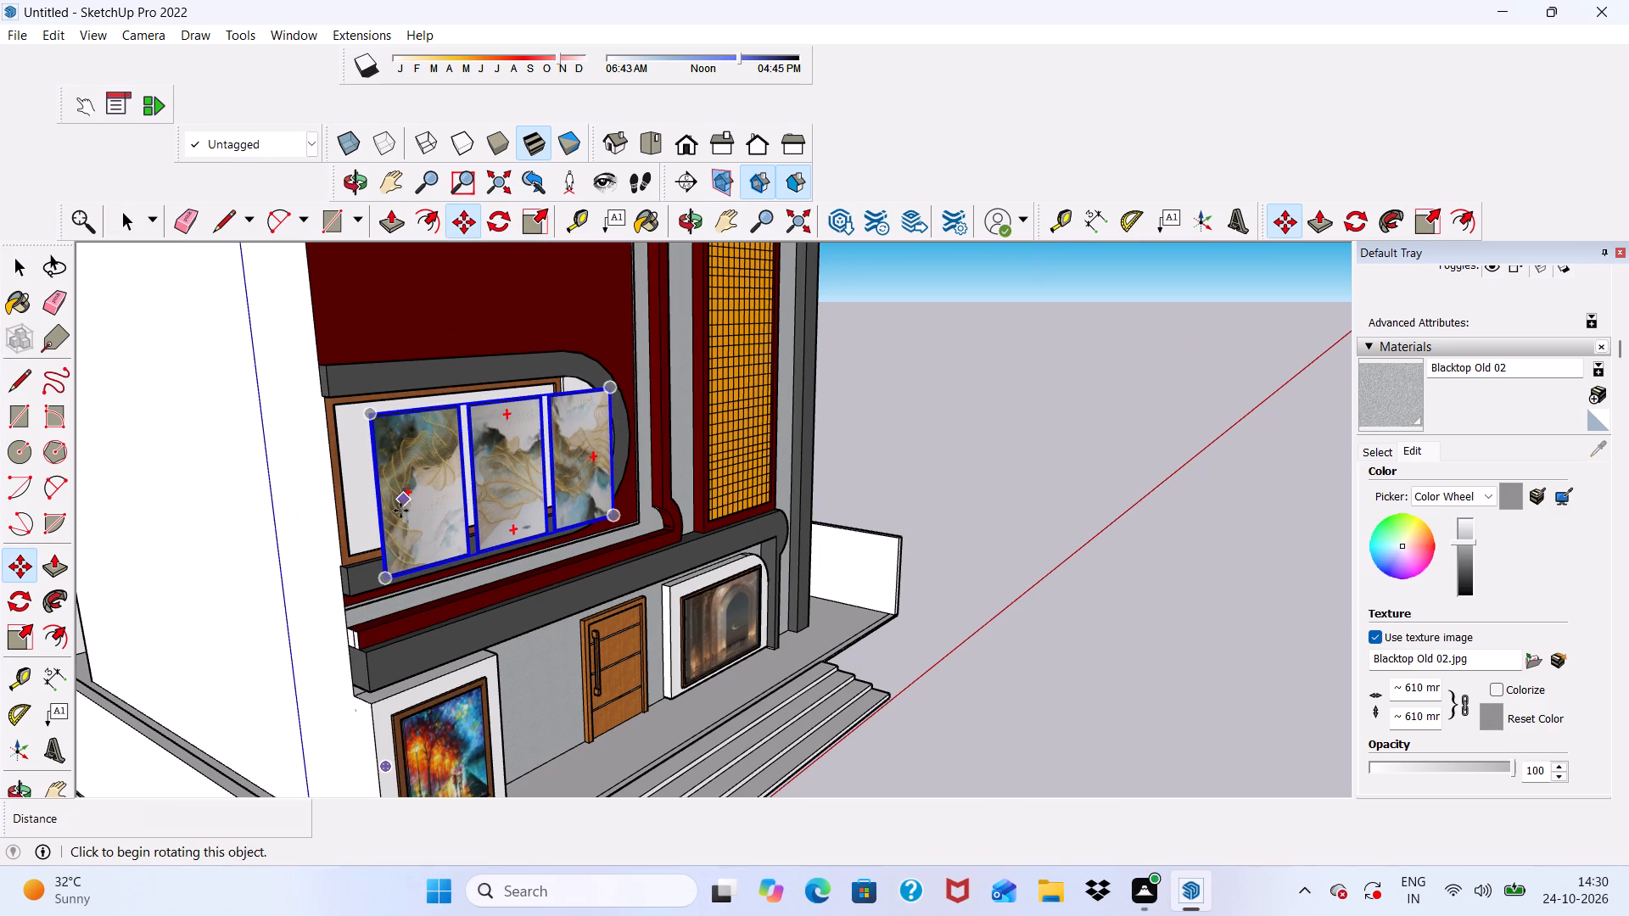
pyautogui.scroll(4, 383, 566)
pyautogui.click(388, 589)
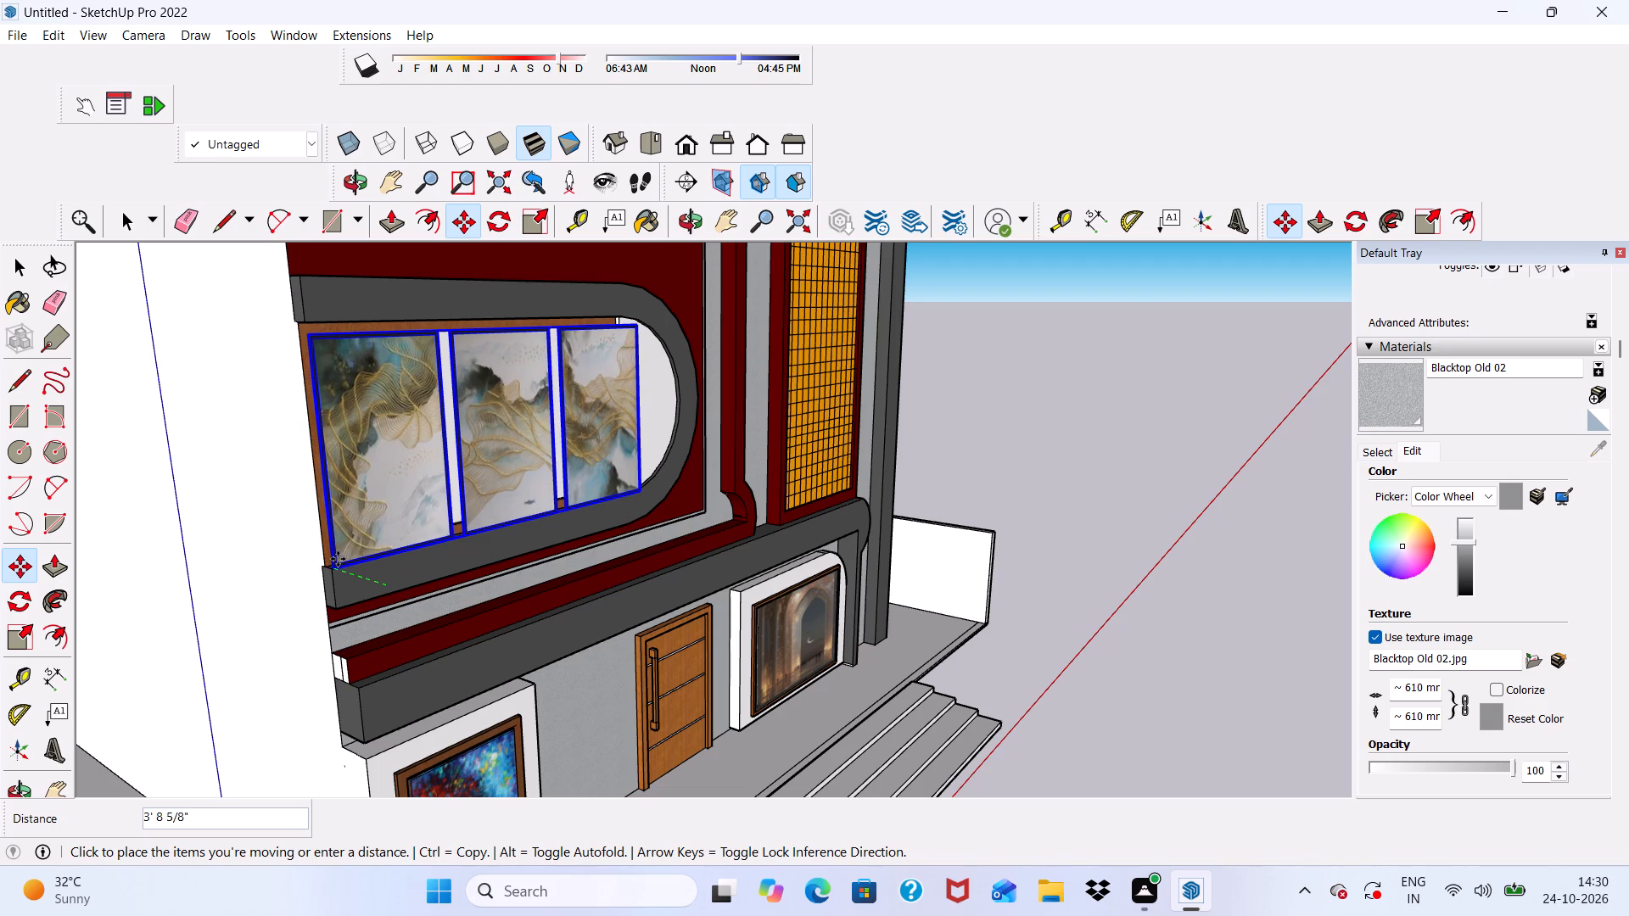
pyautogui.click(339, 558)
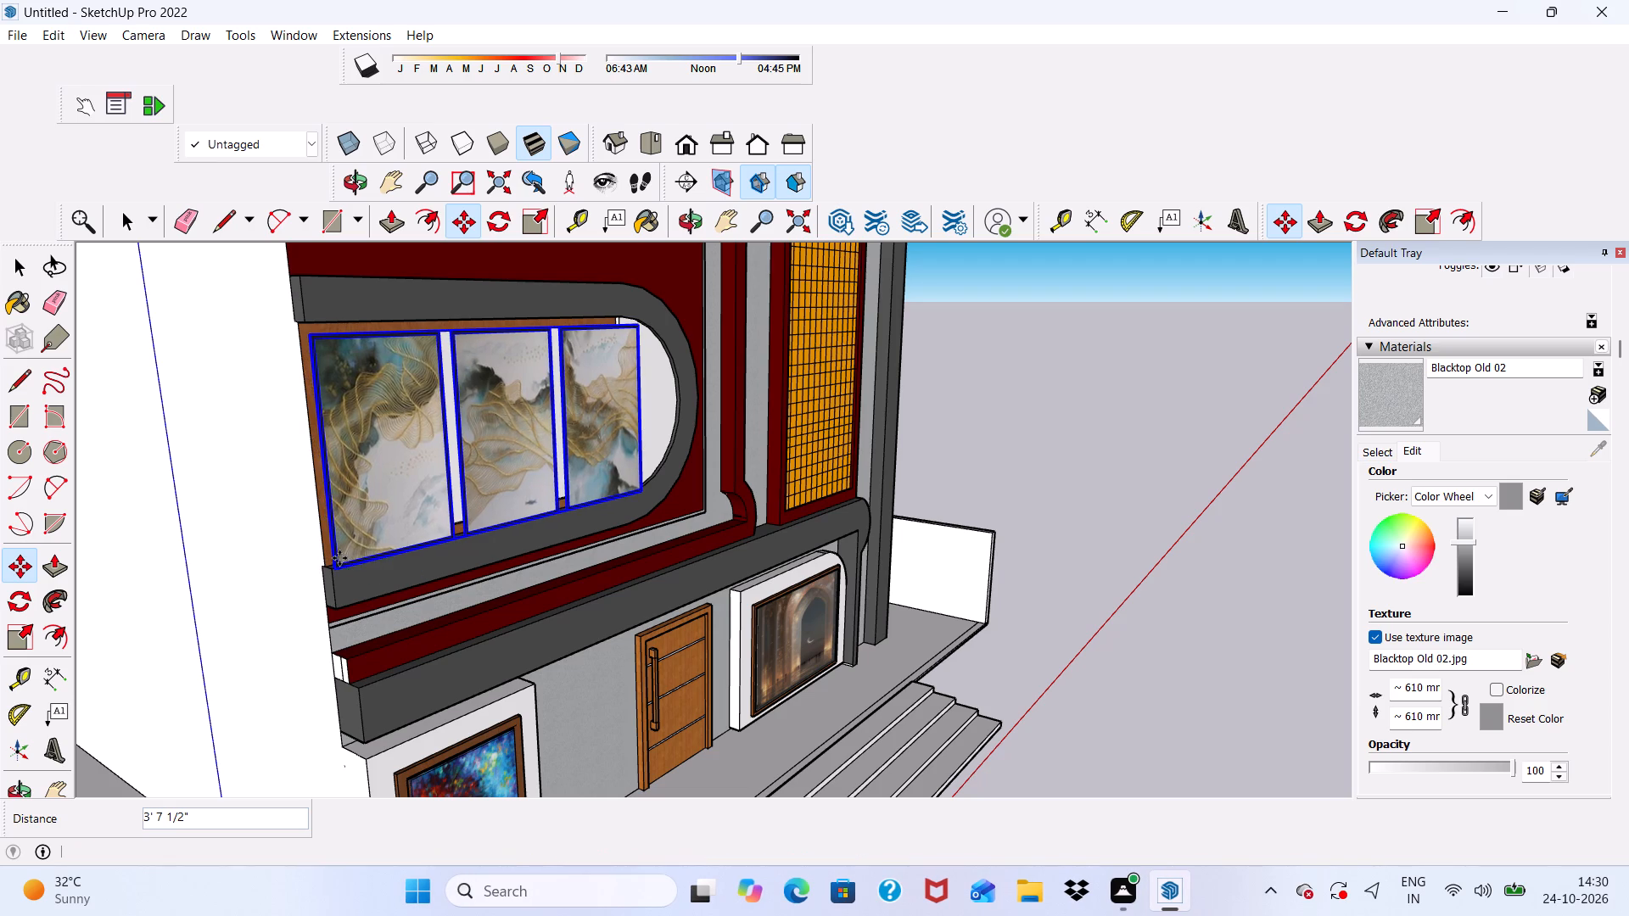
# Move the artwork back toward the facade, by its lower corner, to the lower outer corner of the wooden frame.
pyautogui.scroll(-4, 316, 504)
pyautogui.moveTo(388, 534); pyautogui.dragTo(189, 478, button='middle')
pyautogui.scroll(5, 311, 427)
pyautogui.scroll(-3, 179, 443)
pyautogui.moveTo(134, 461); pyautogui.dragTo(147, 466, button='middle')
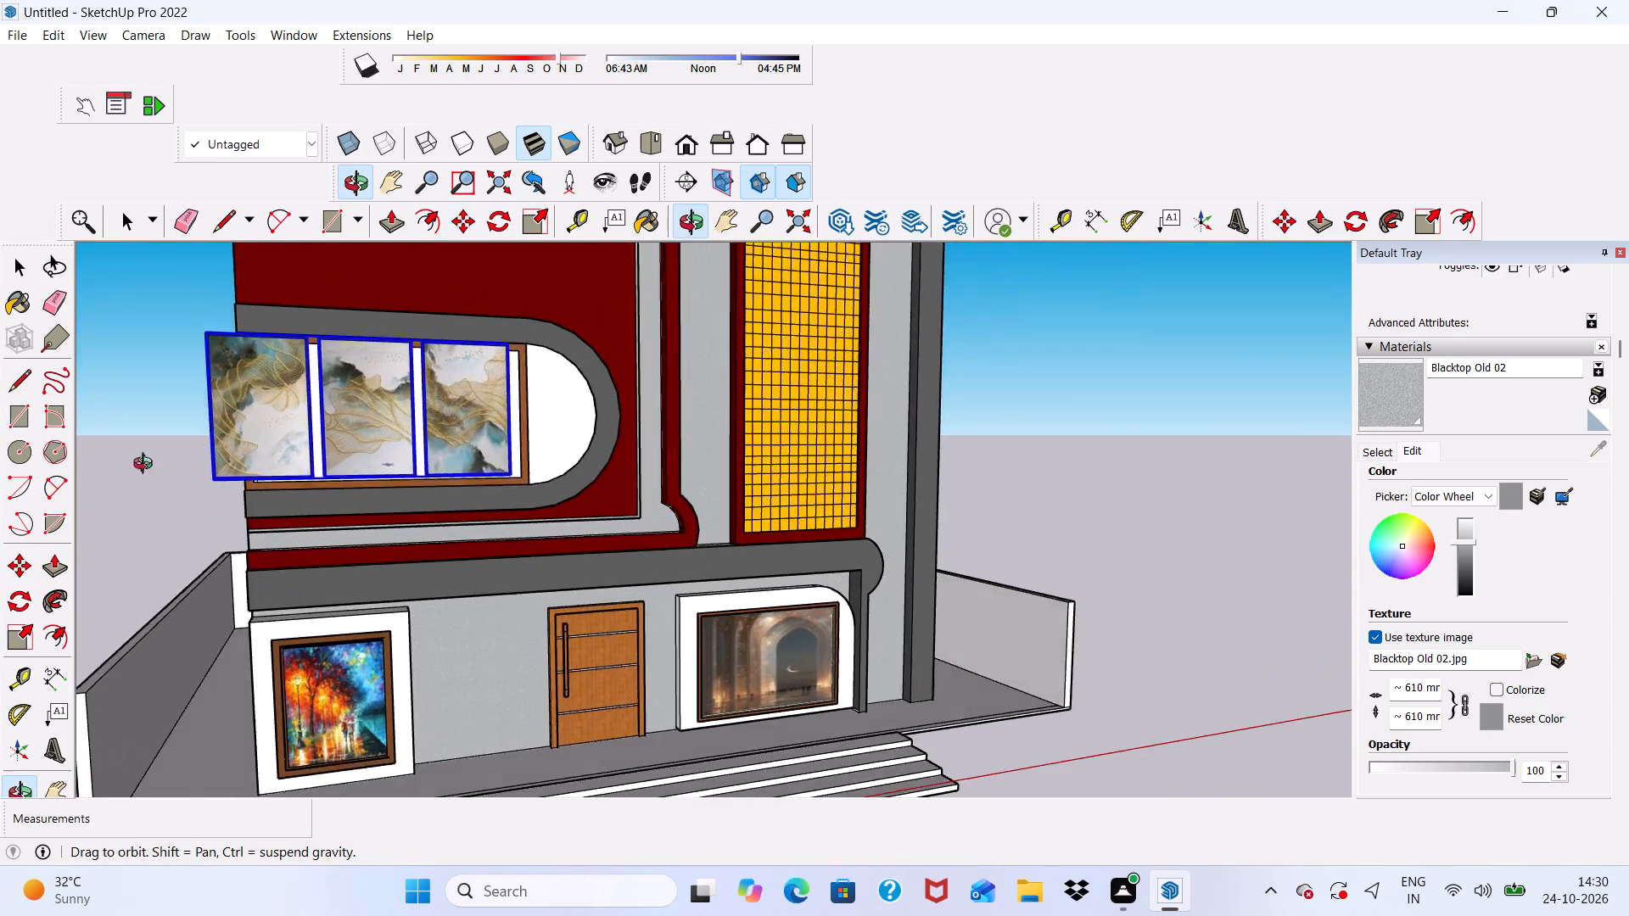
pyautogui.moveTo(147, 466); pyautogui.dragTo(456, 501, button='middle')
pyautogui.scroll(5, 563, 578)
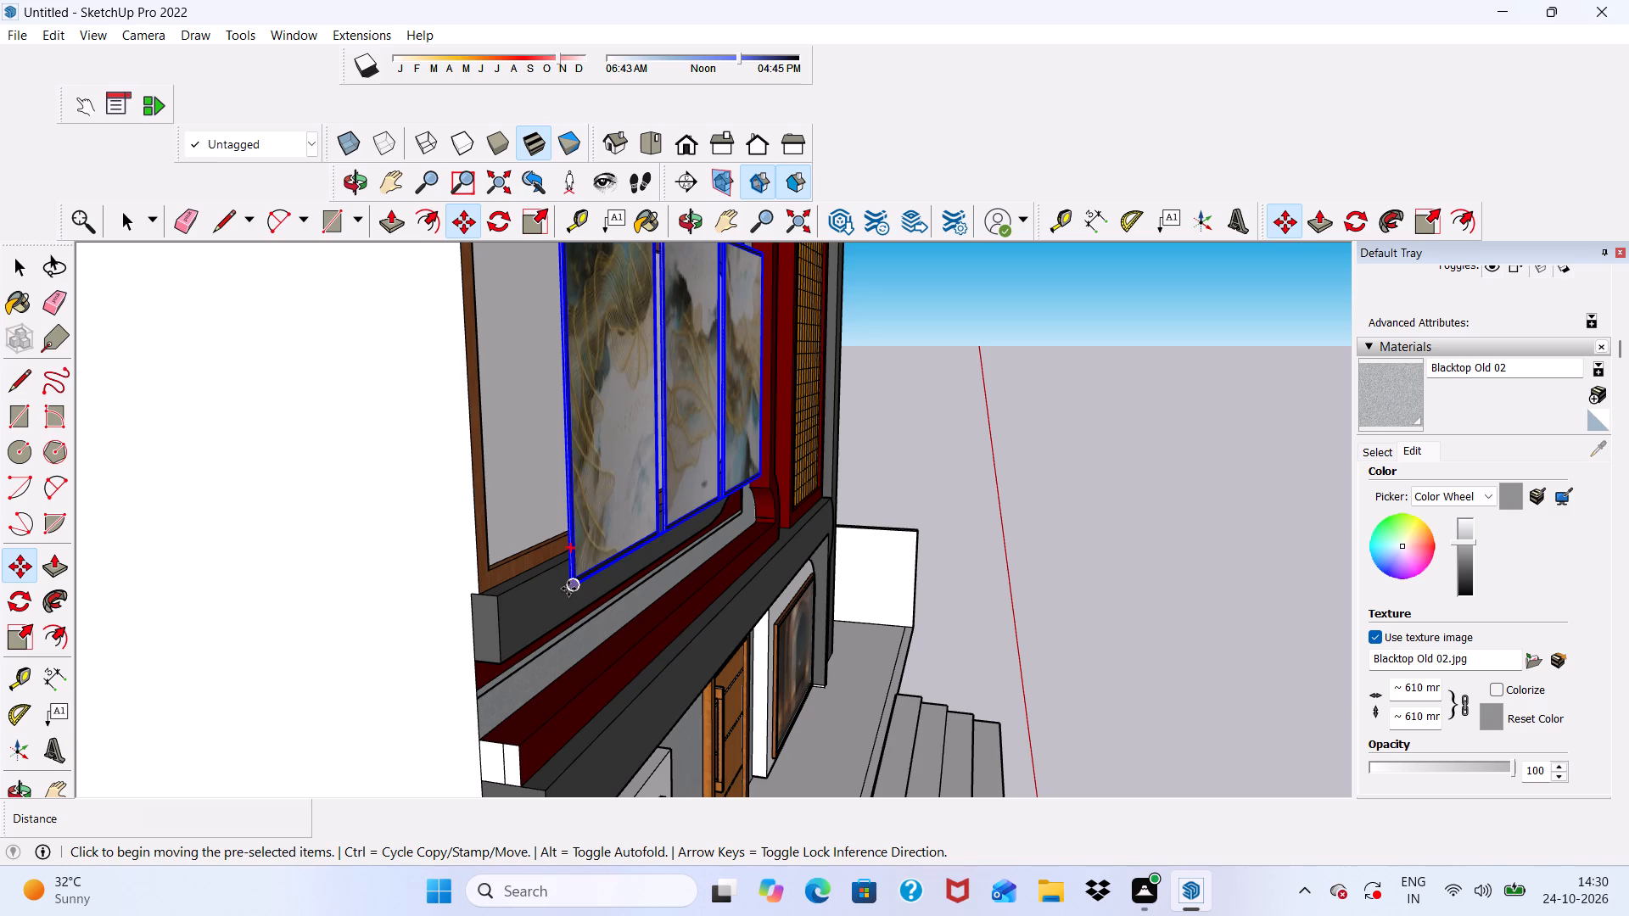
pyautogui.click(574, 585)
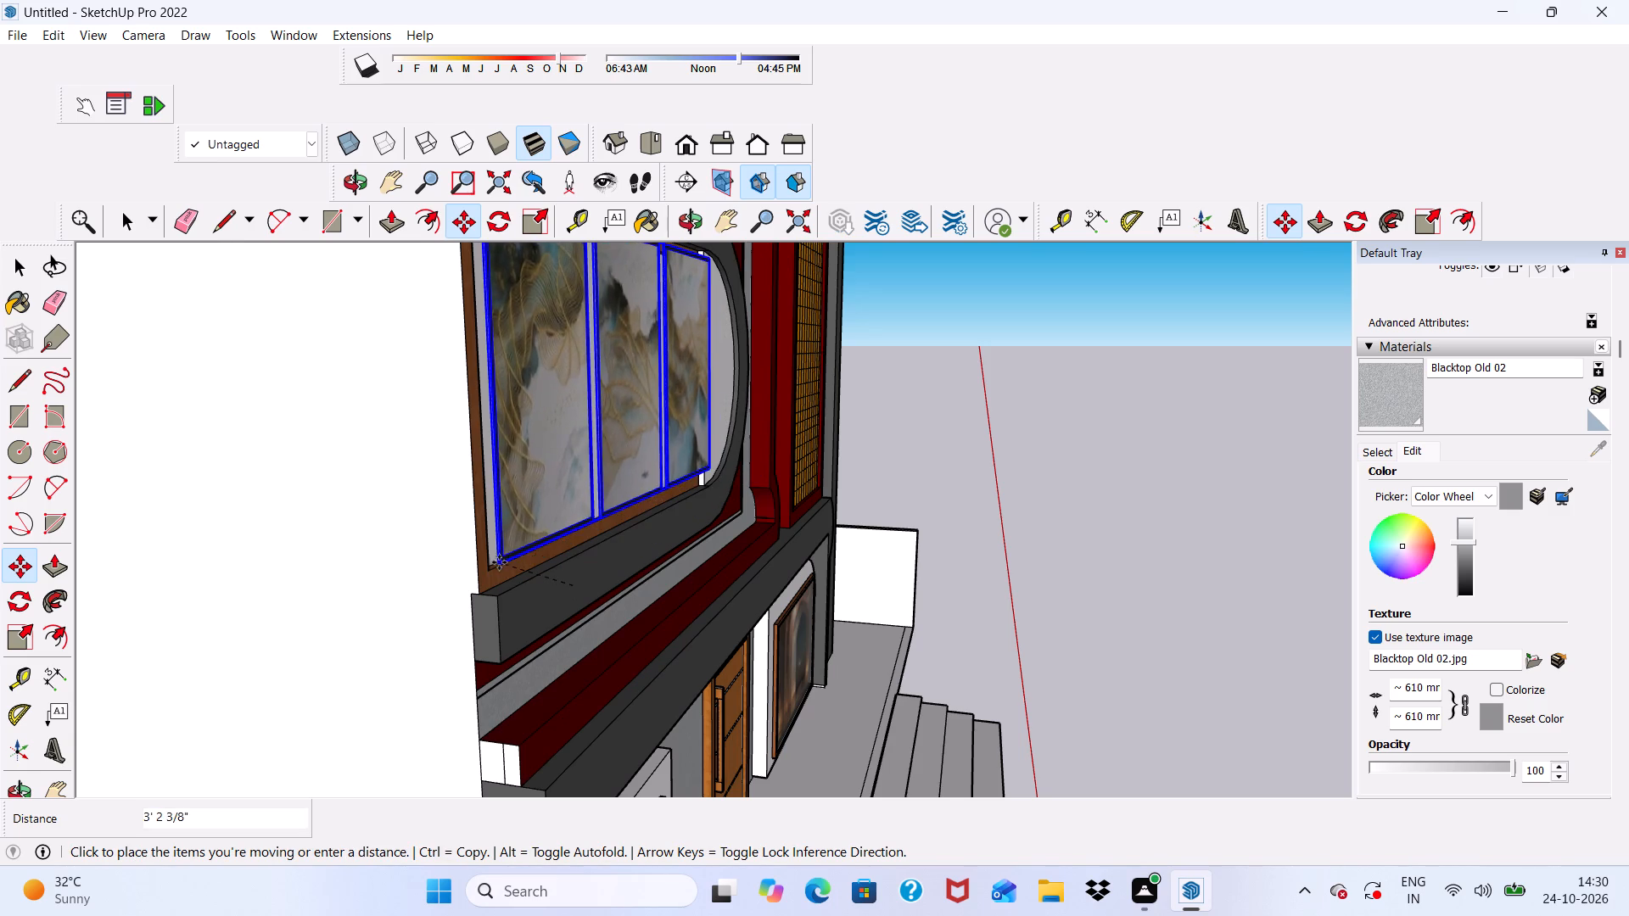
pyautogui.click(492, 566)
# Nudge the artwork closer to the wooden frame, using its lower corner in a side-on view.
pyautogui.scroll(-5, 470, 547)
pyautogui.moveTo(511, 524); pyautogui.dragTo(182, 538, button='middle')
pyautogui.scroll(5, 445, 394)
pyautogui.press('space')
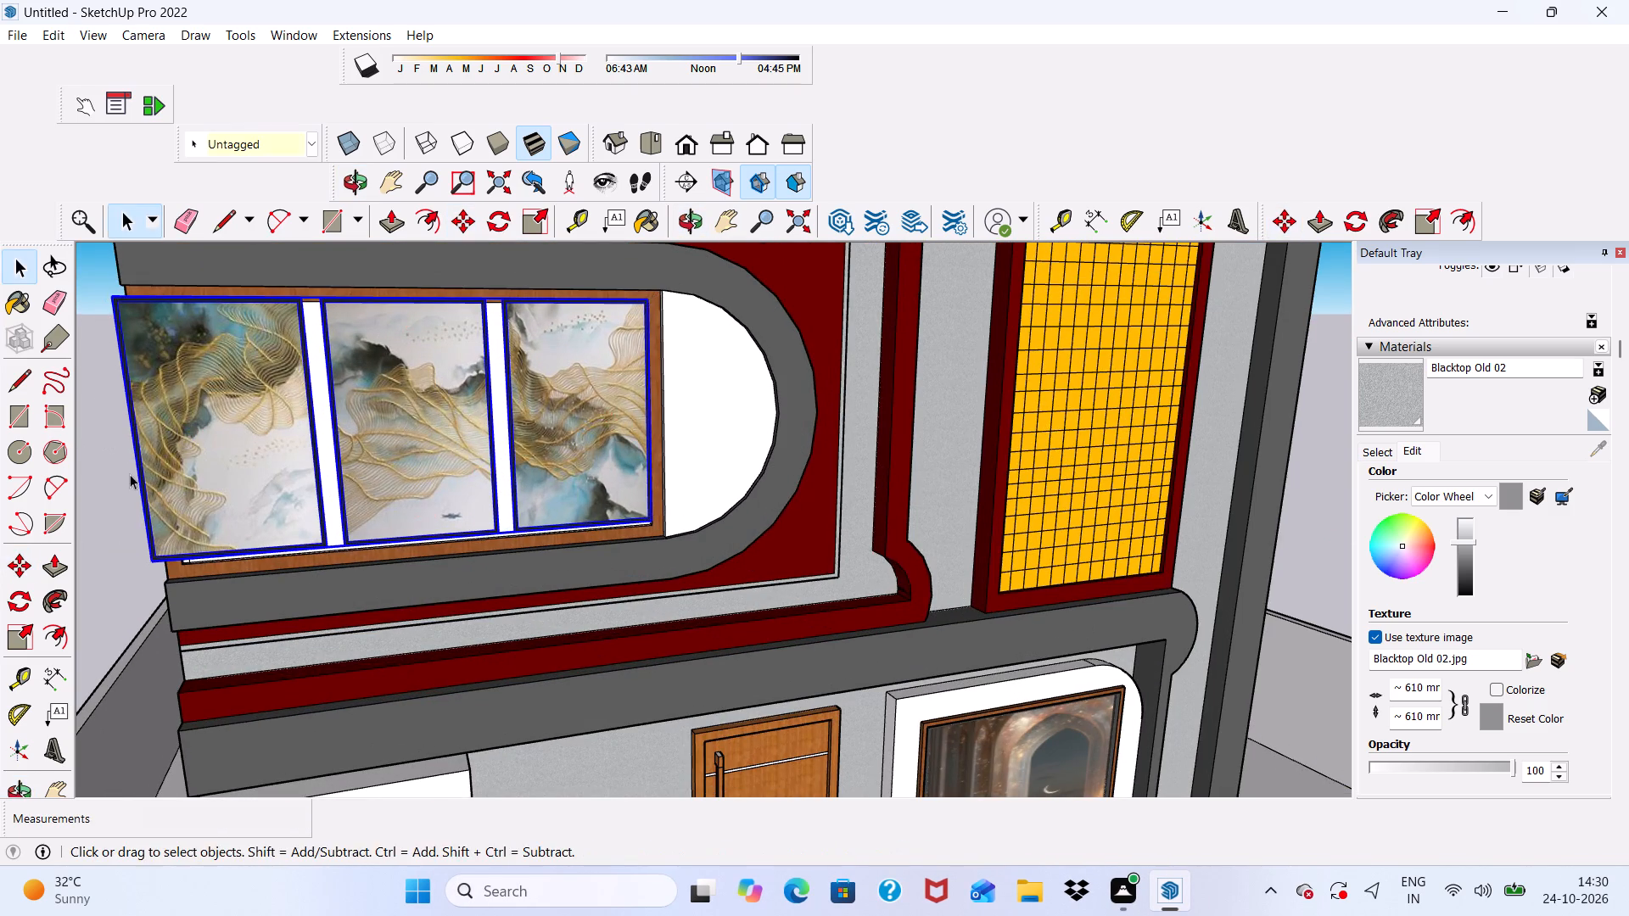
pyautogui.moveTo(130, 474); pyautogui.dragTo(474, 448, button='middle')
pyautogui.scroll(4, 654, 621)
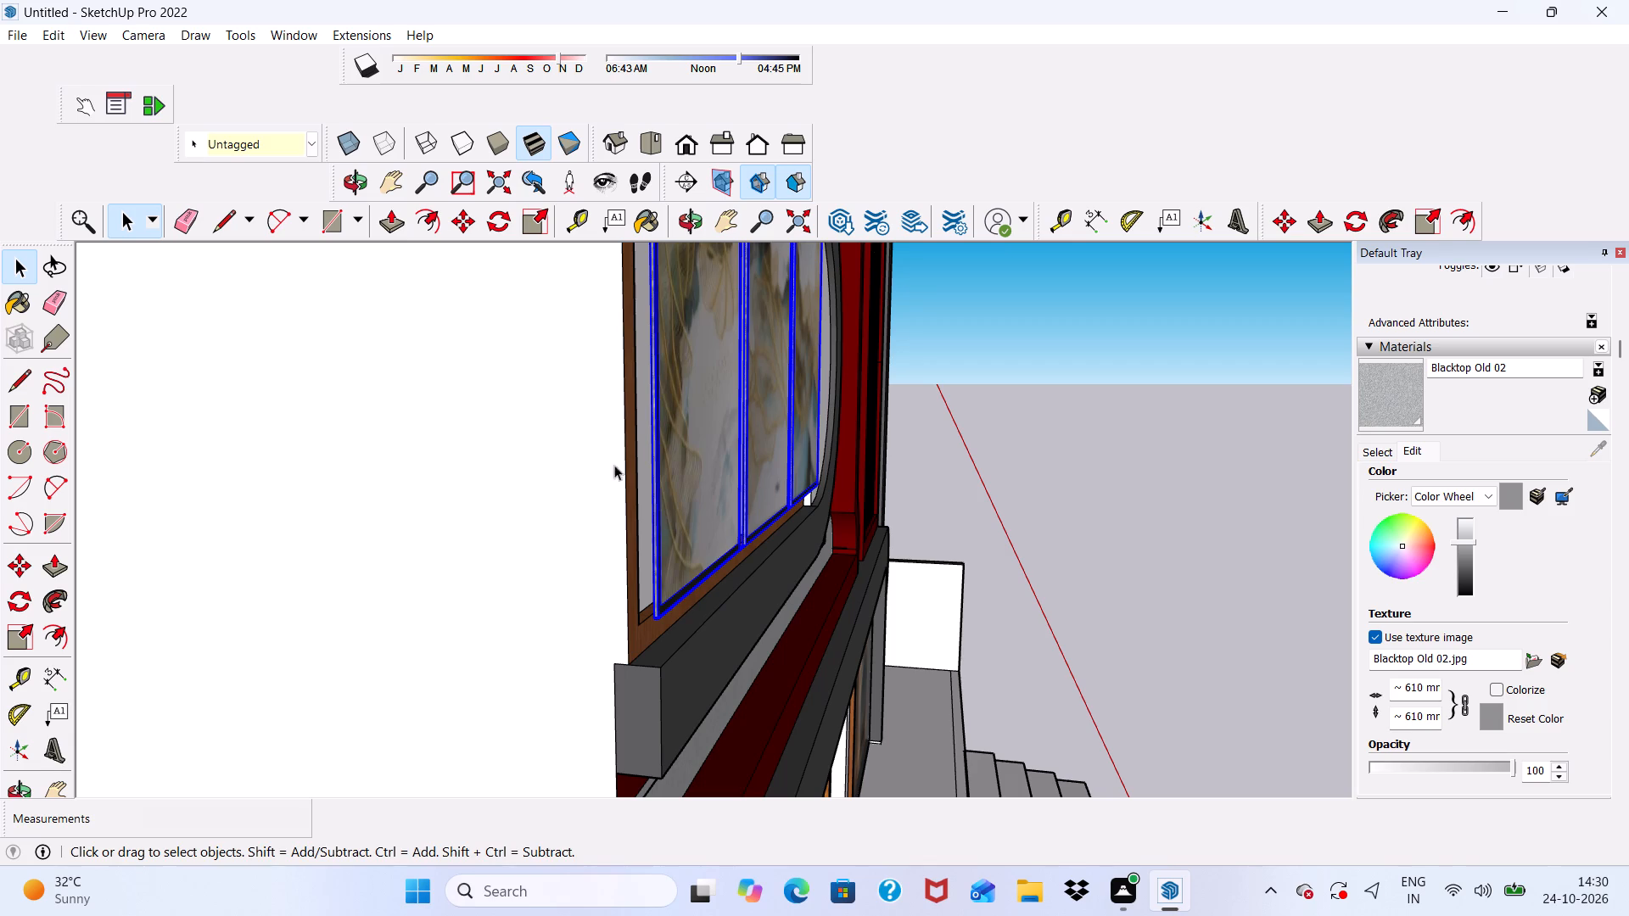
pyautogui.click(473, 223)
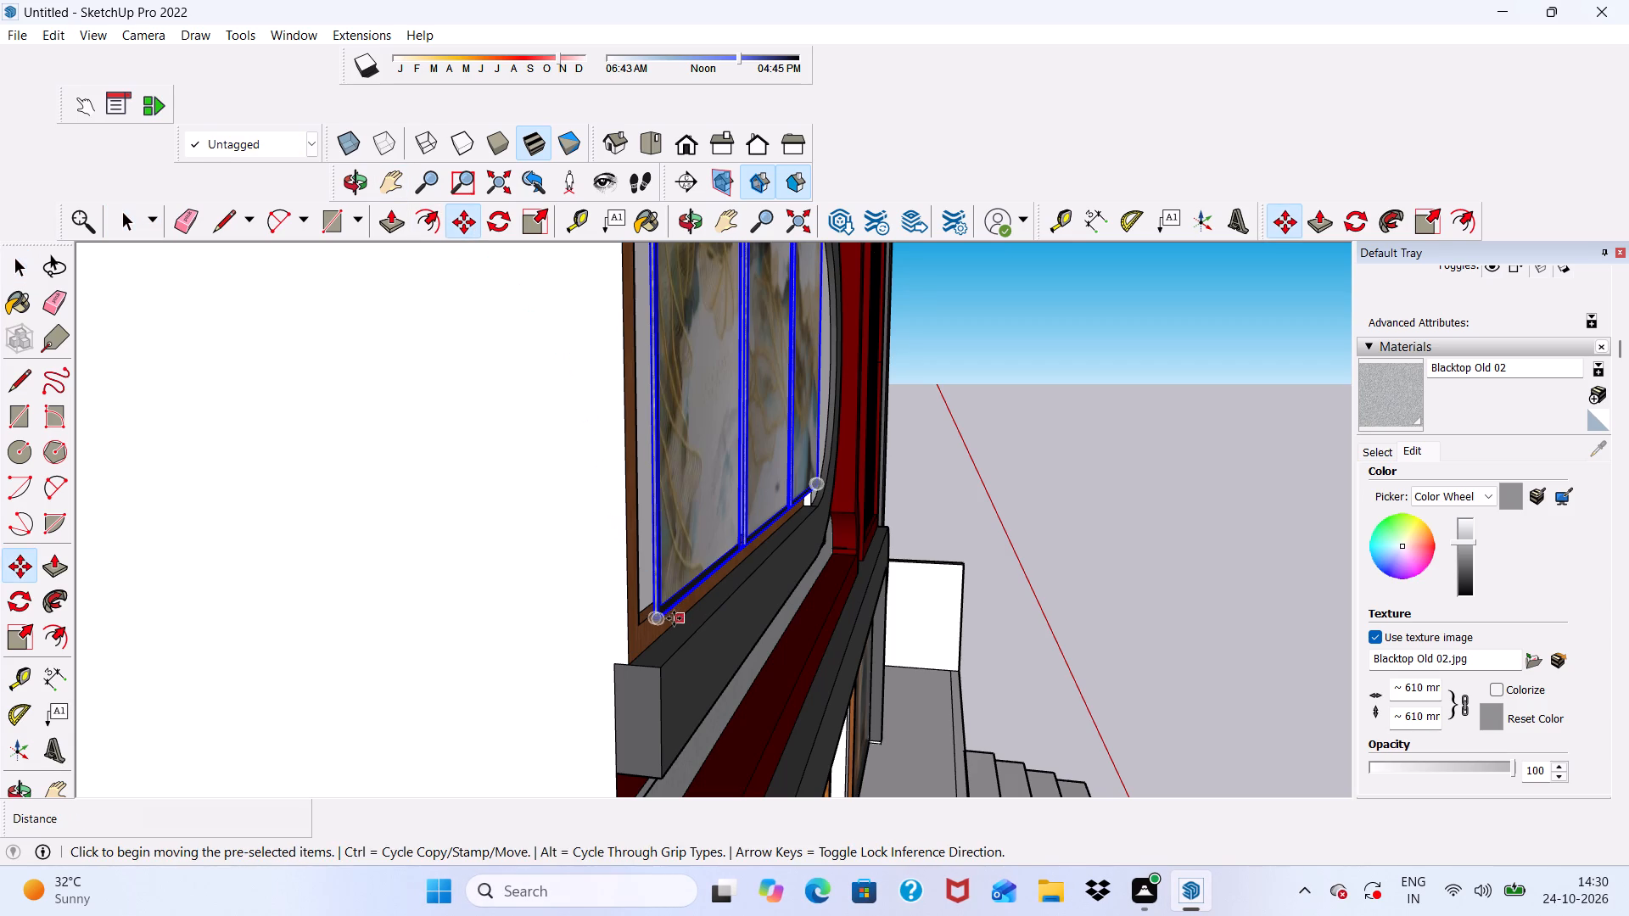
pyautogui.click(661, 623)
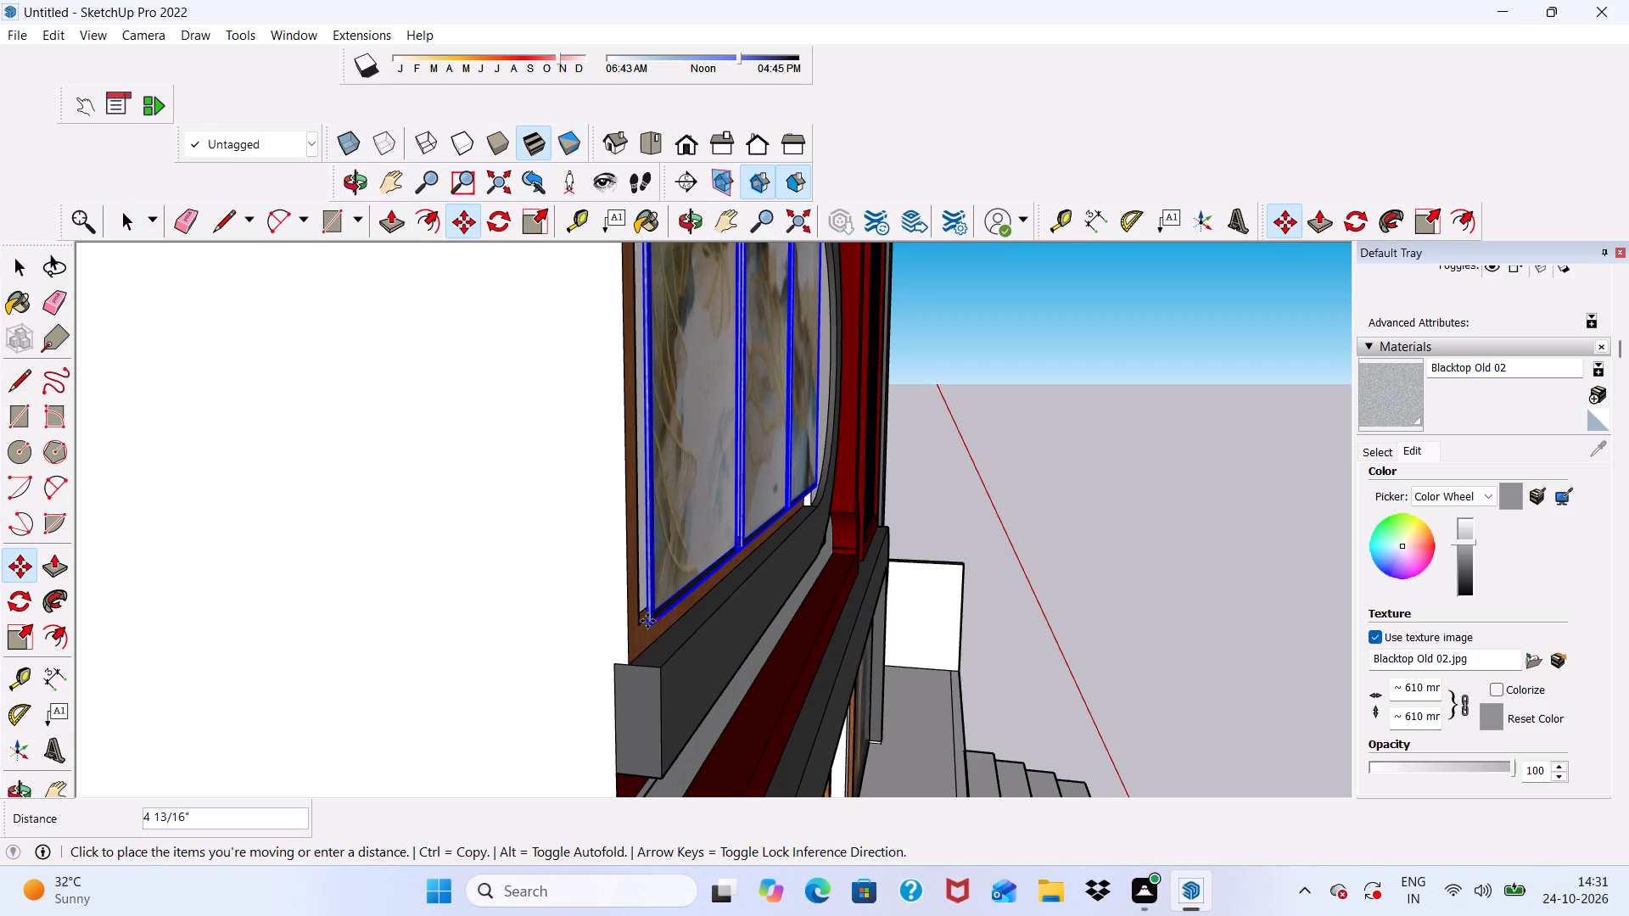
pyautogui.click(631, 621)
# Move the artwork so its lower corner meets the inner lower corner of the wooden frame.
pyautogui.scroll(-8, 612, 528)
pyautogui.moveTo(628, 557); pyautogui.dragTo(628, 559, button='middle')
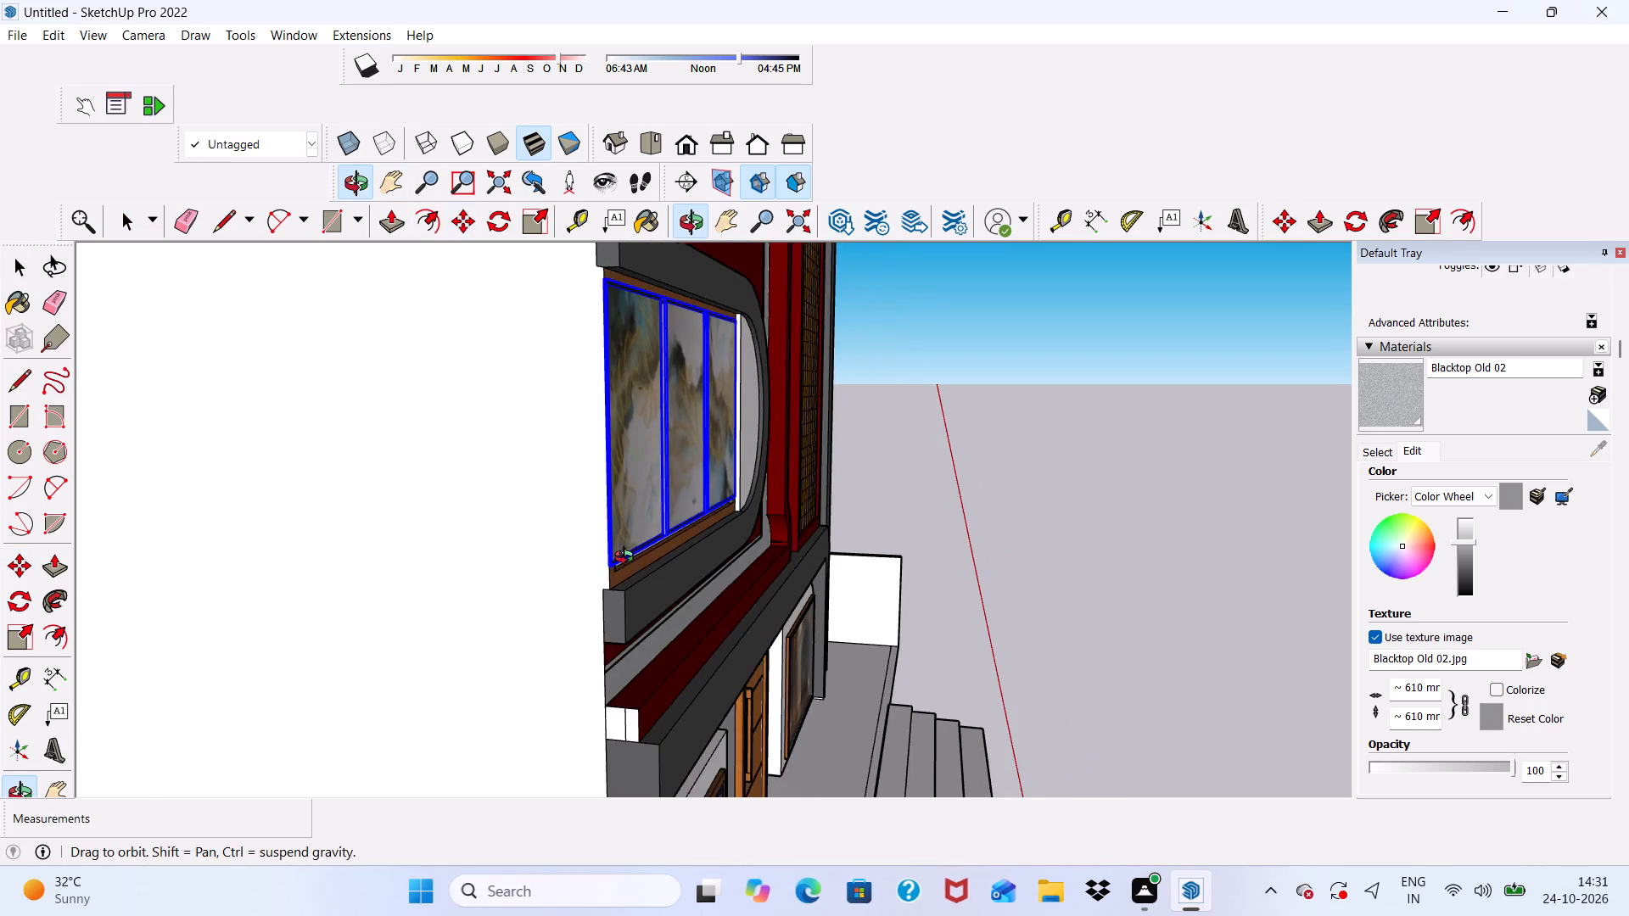
pyautogui.moveTo(628, 559); pyautogui.dragTo(316, 528, button='middle')
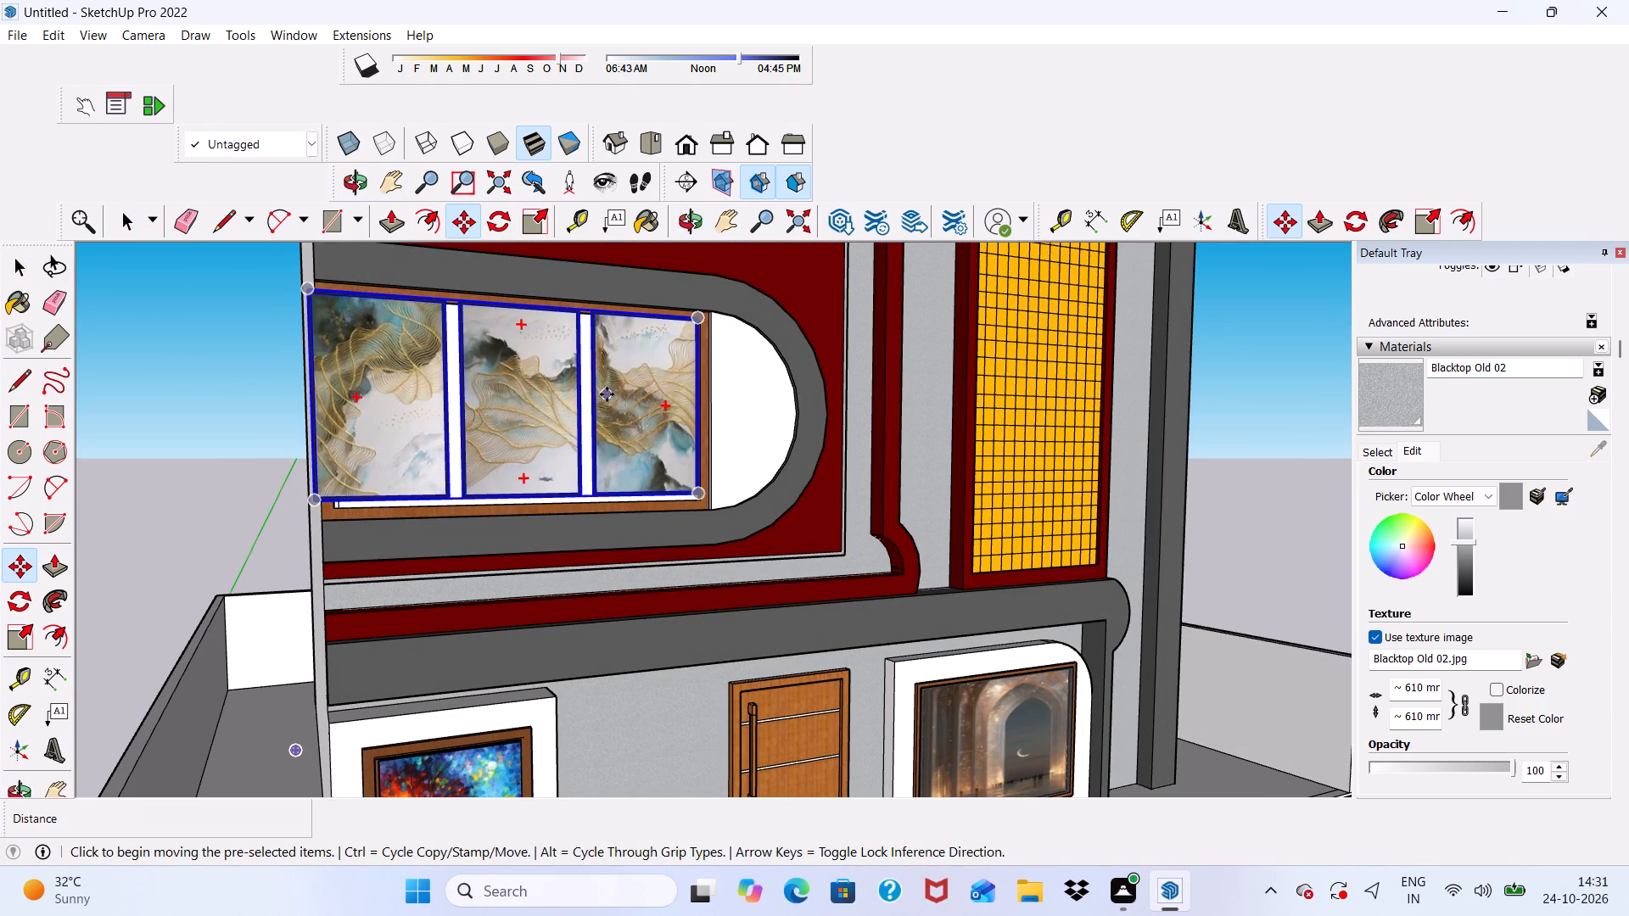
pyautogui.click(315, 500)
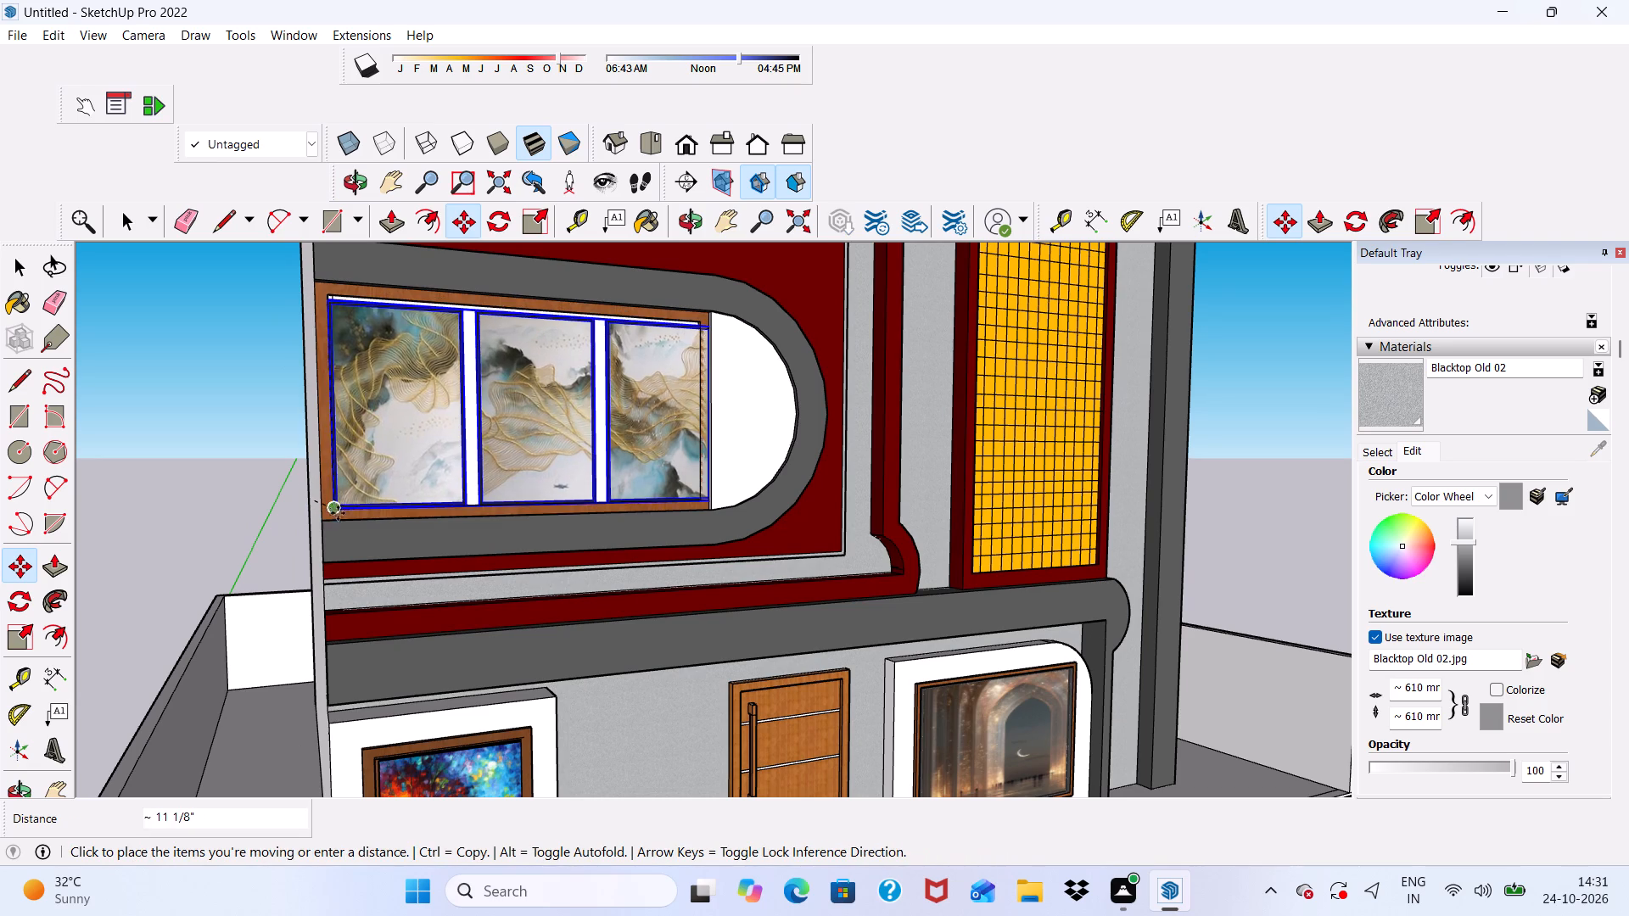
pyautogui.moveTo(342, 486); pyautogui.dragTo(342, 495)
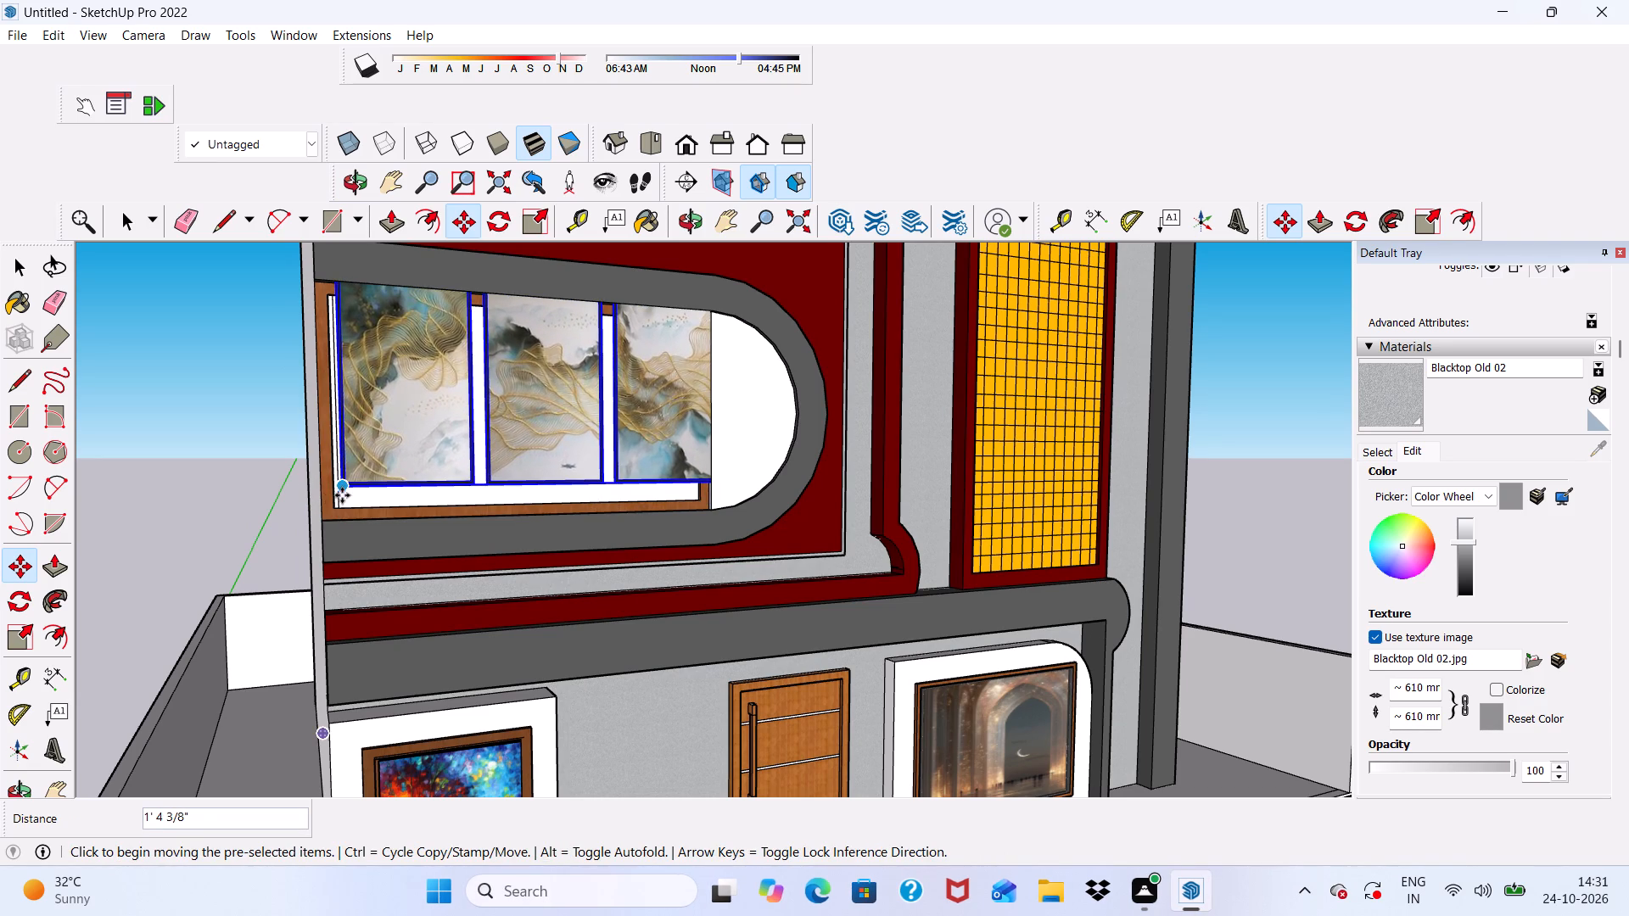
pyautogui.moveTo(342, 495); pyautogui.dragTo(341, 499)
pyautogui.moveTo(342, 489); pyautogui.dragTo(339, 512)
pyautogui.click(339, 511)
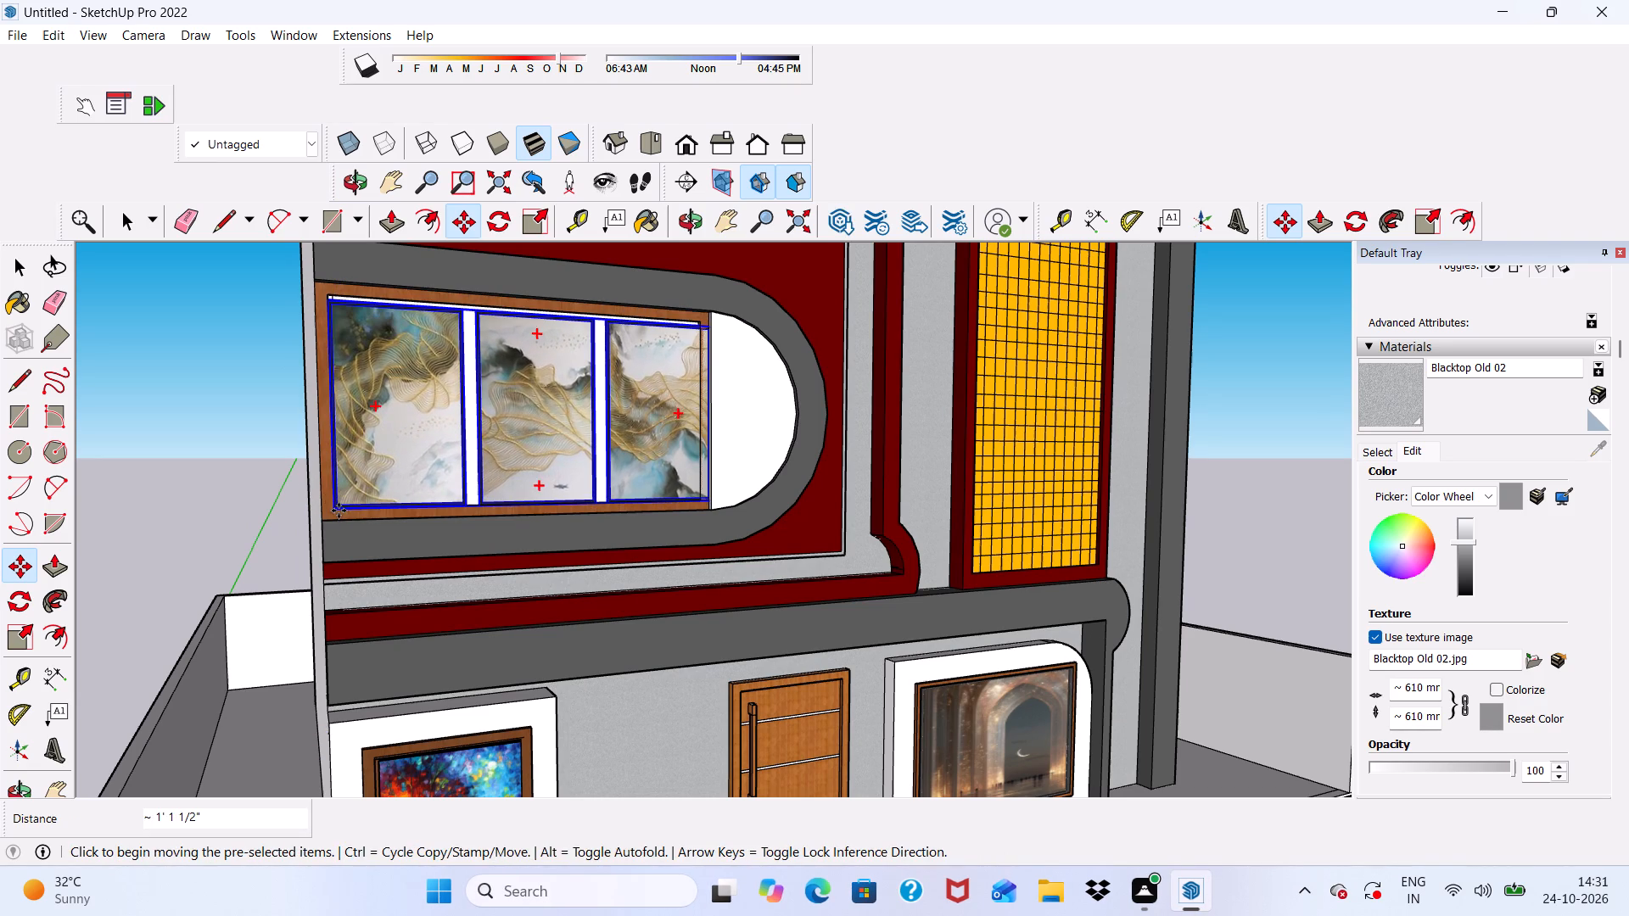
pyautogui.click(344, 504)
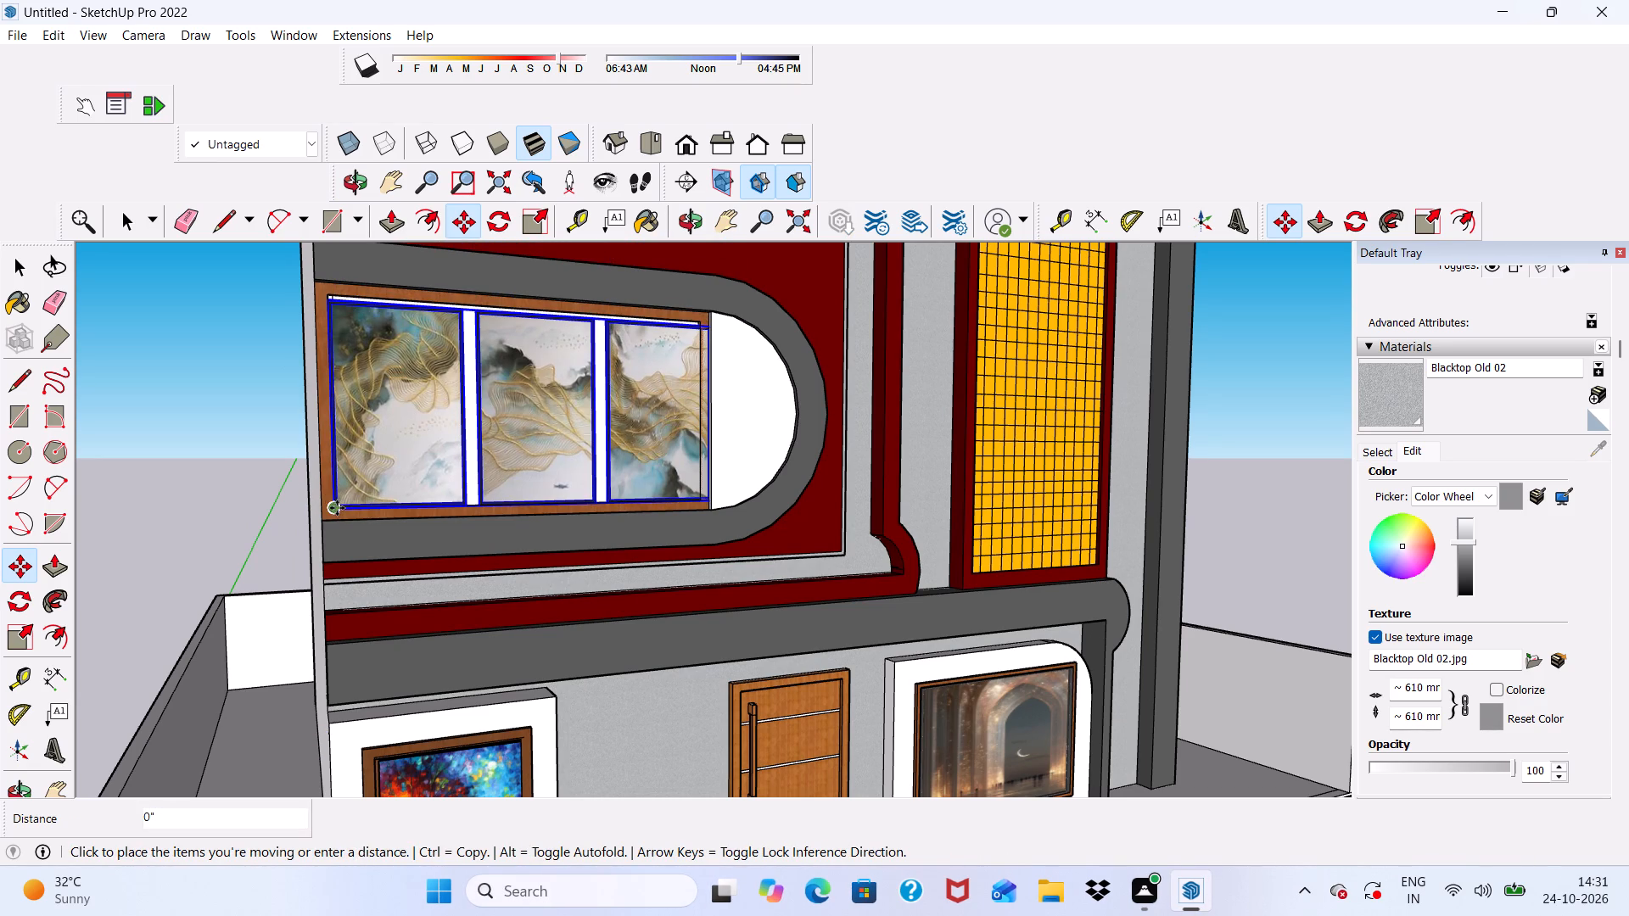
pyautogui.click(337, 508)
# Move the artwork up about 3 3/16" by its upper outer corner so its top meets the inner top edge of the wooden frame.
pyautogui.scroll(-1, 308, 388)
pyautogui.moveTo(308, 393); pyautogui.dragTo(440, 410, button='middle')
pyautogui.press('space')
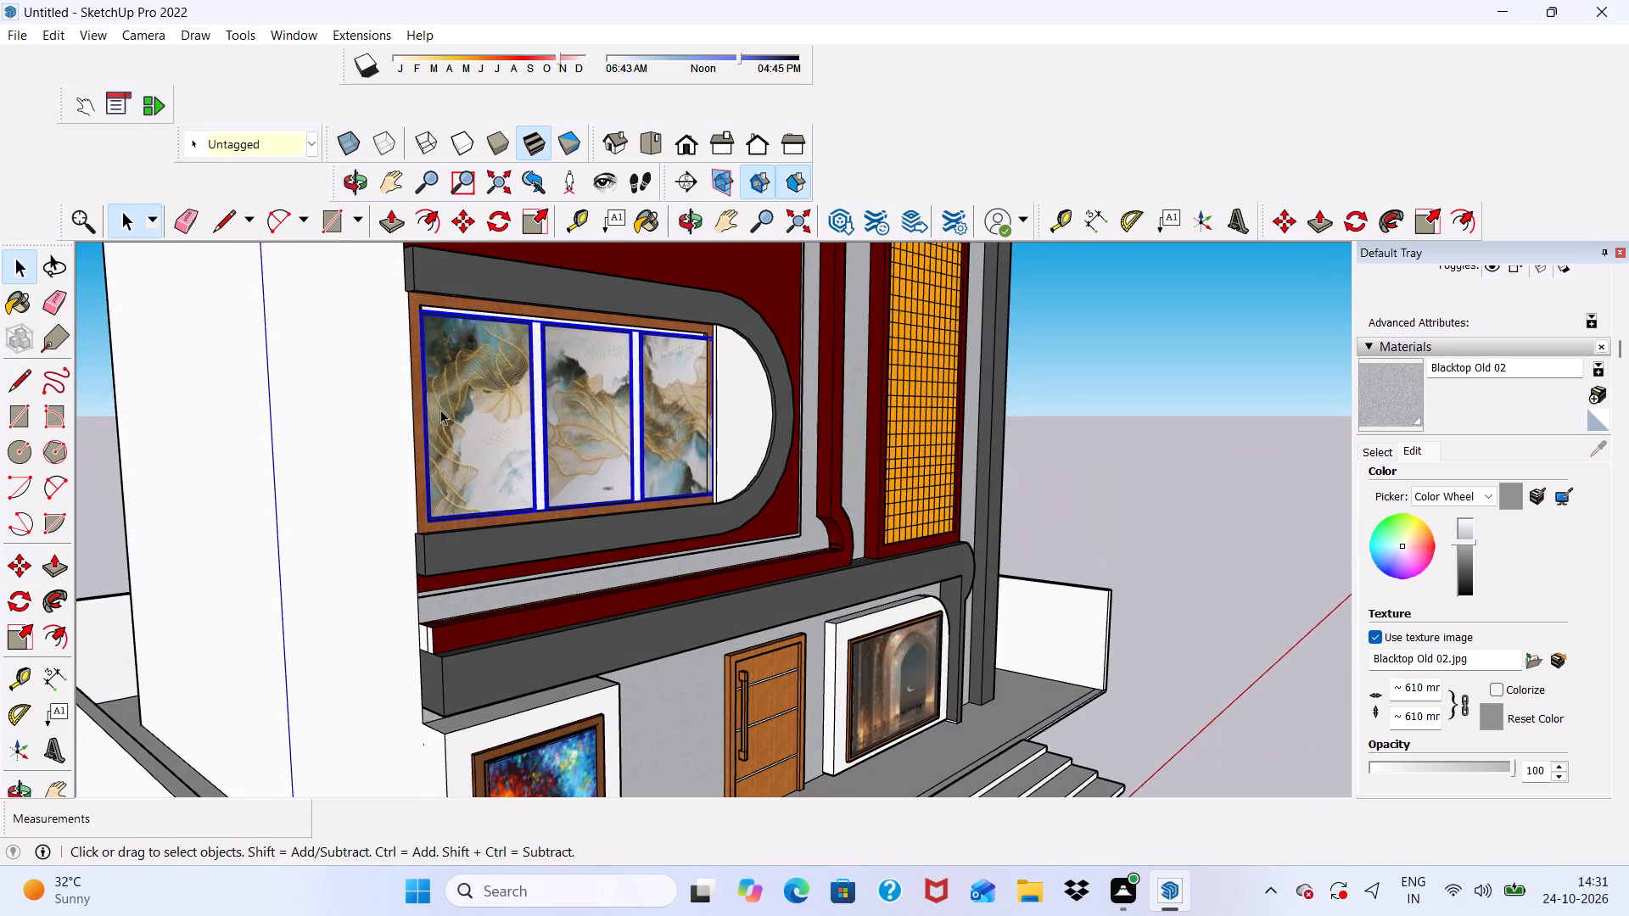
pyautogui.scroll(-2, 490, 370)
pyautogui.moveTo(498, 376); pyautogui.dragTo(262, 429, button='middle')
pyautogui.scroll(6, 342, 386)
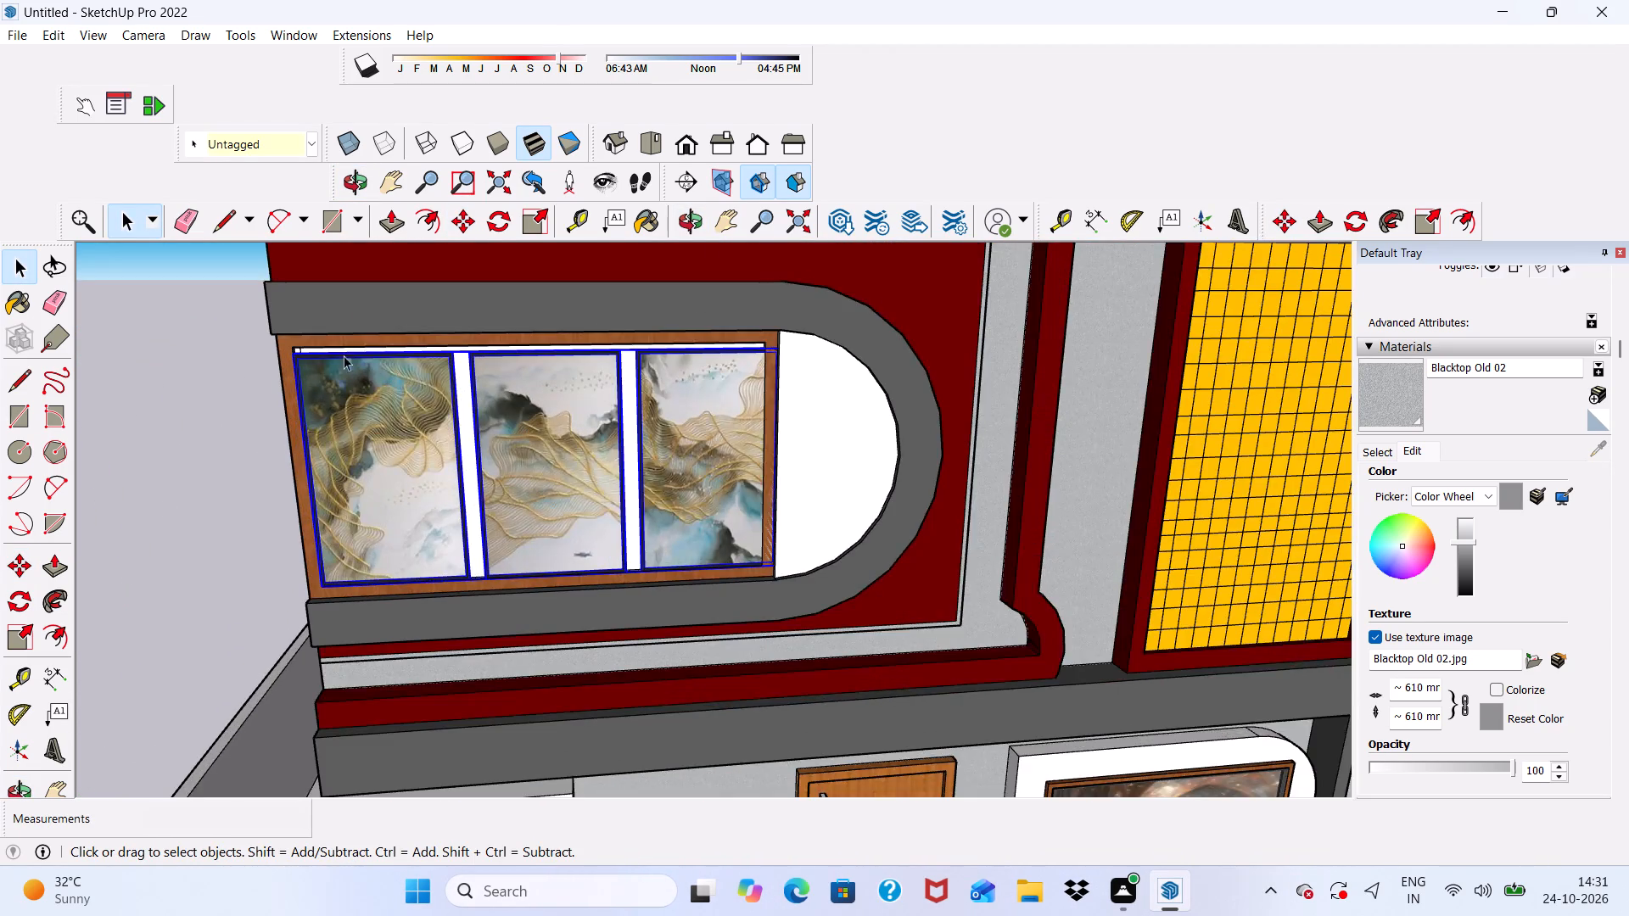
pyautogui.scroll(3, 314, 351)
pyautogui.click(462, 225)
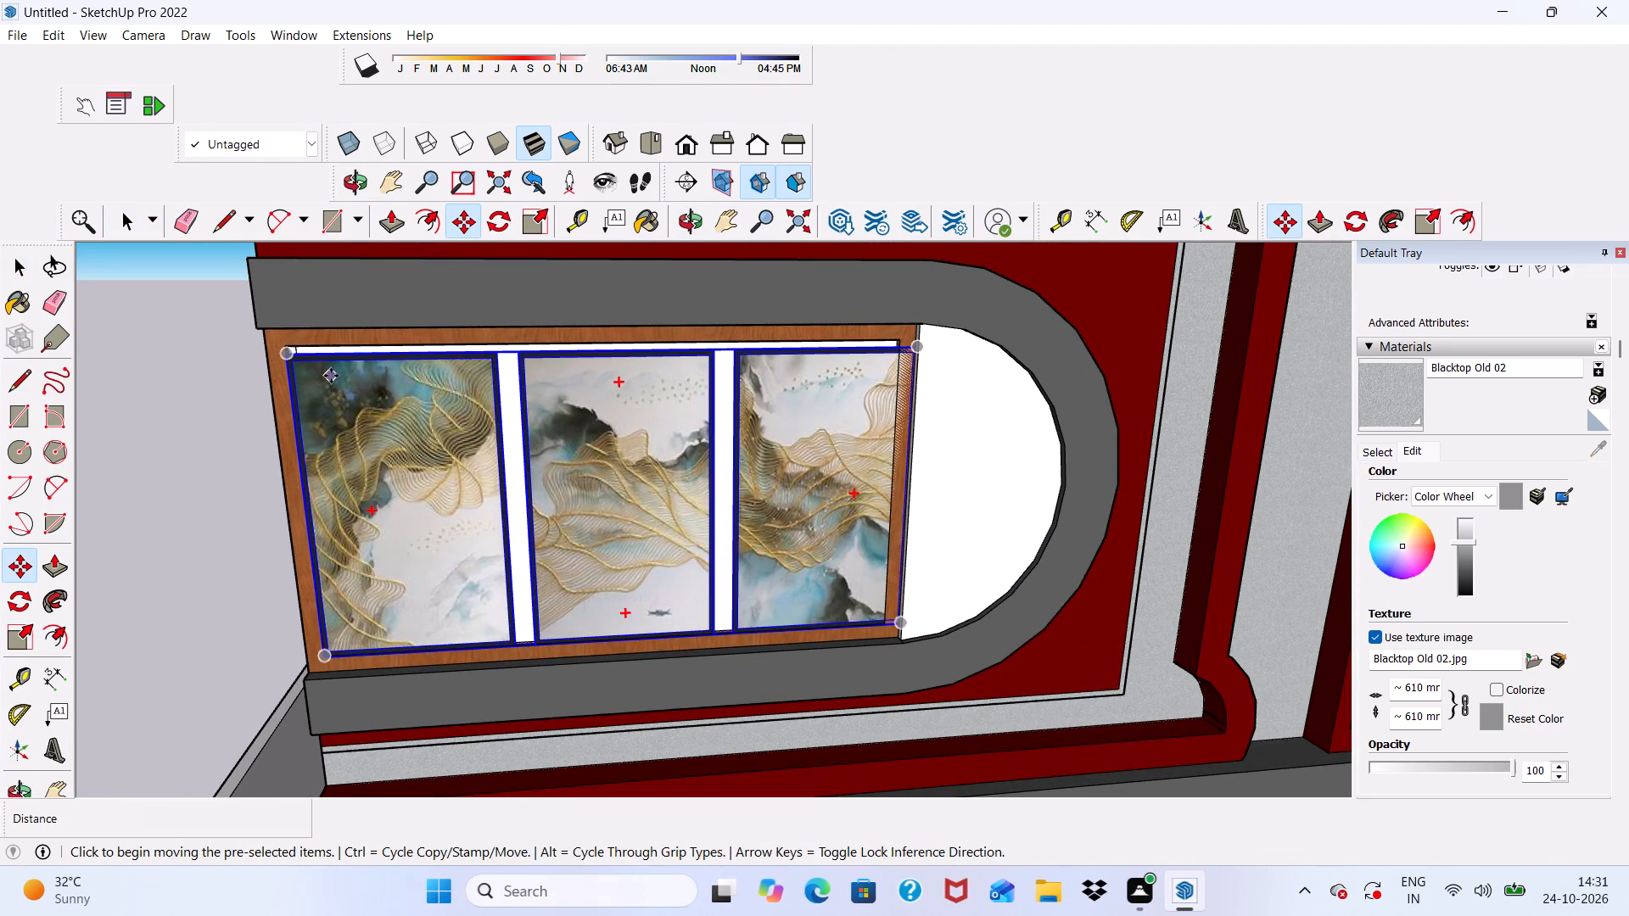
pyautogui.click(284, 359)
pyautogui.click(283, 348)
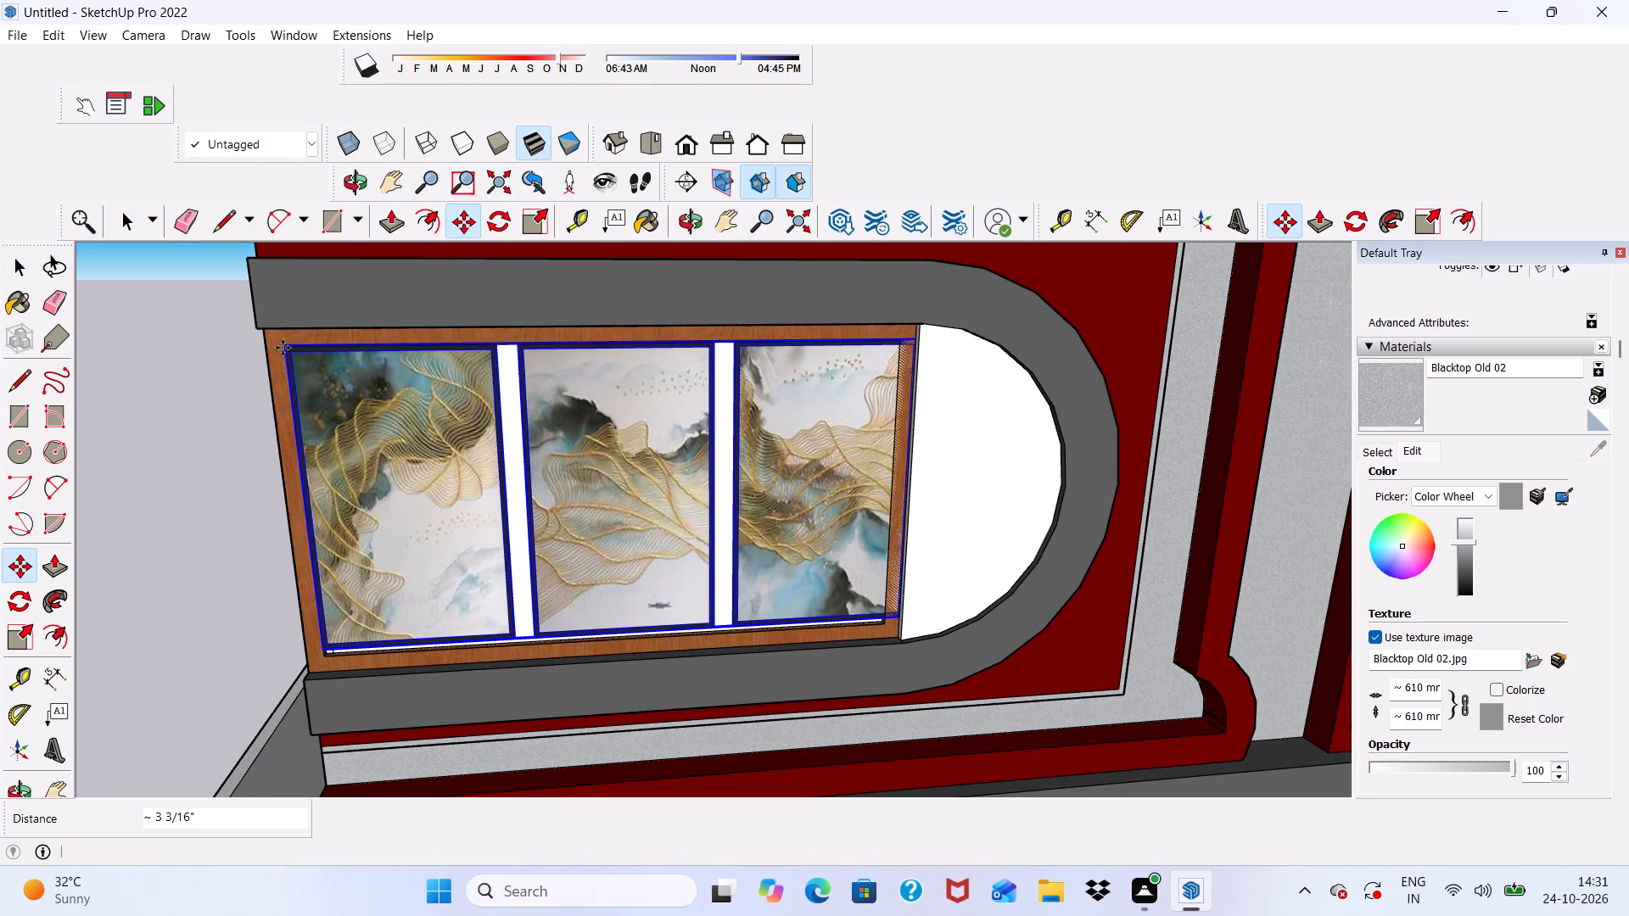
pyautogui.click(174, 421)
pyautogui.press('space')
pyautogui.click(173, 421)
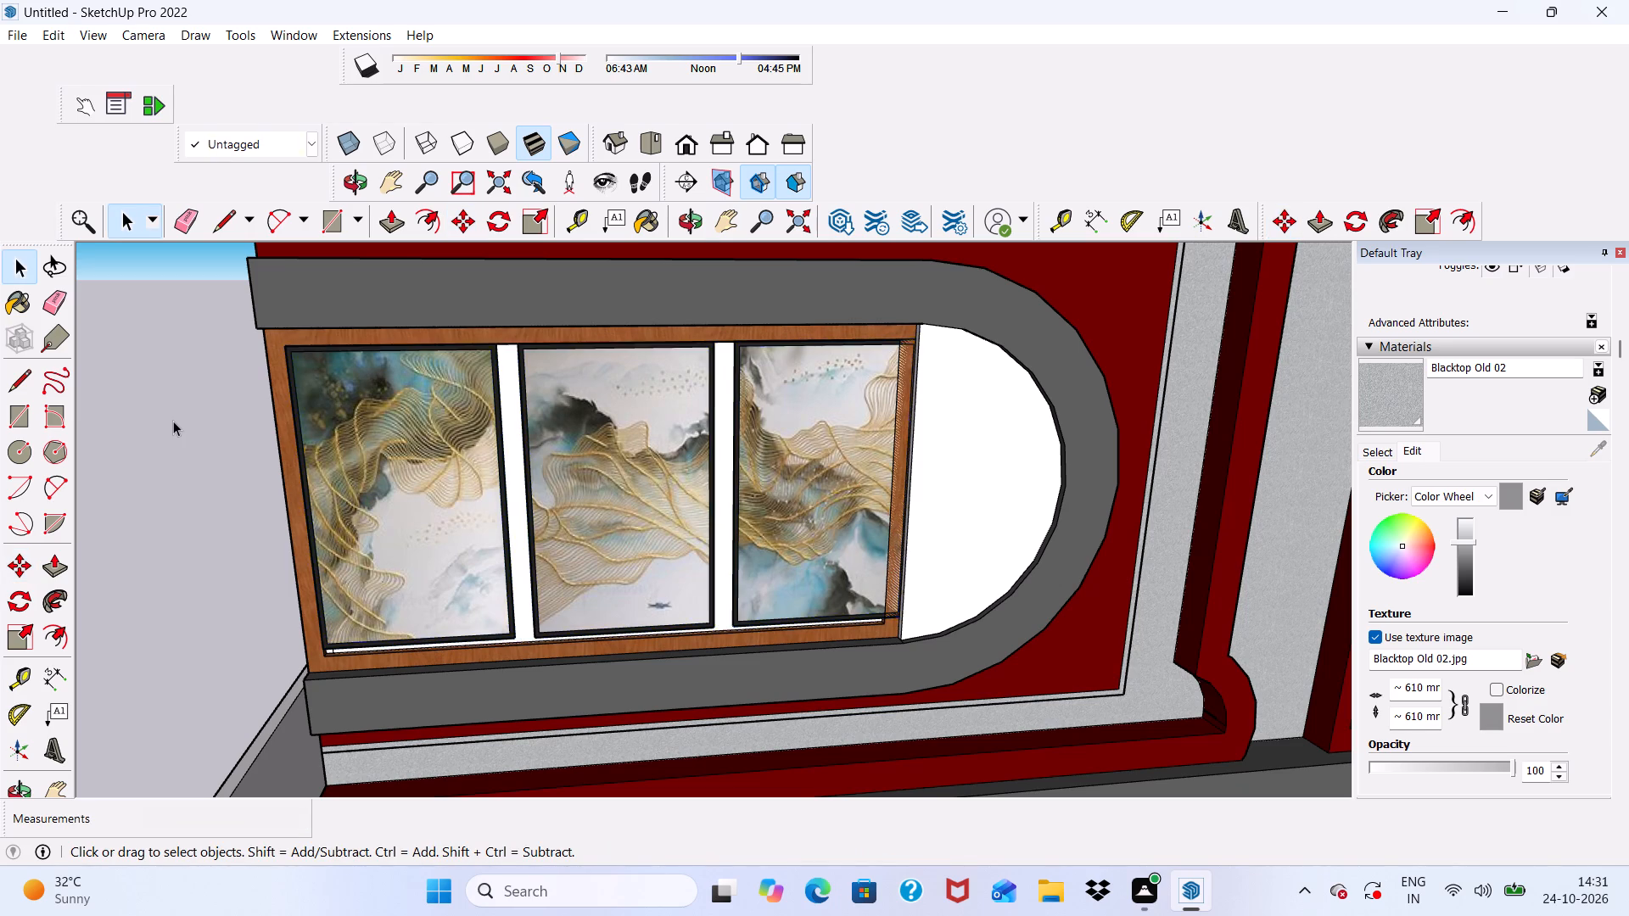
# Move the artwork sideways about 6 3/8" by its upper corner toward the outer side edge of the wooden frame.
pyautogui.scroll(-3, 173, 421)
pyautogui.moveTo(173, 420); pyautogui.dragTo(223, 246, button='middle')
pyautogui.scroll(5, 400, 448)
pyautogui.moveTo(693, 439); pyautogui.dragTo(694, 441, button='middle')
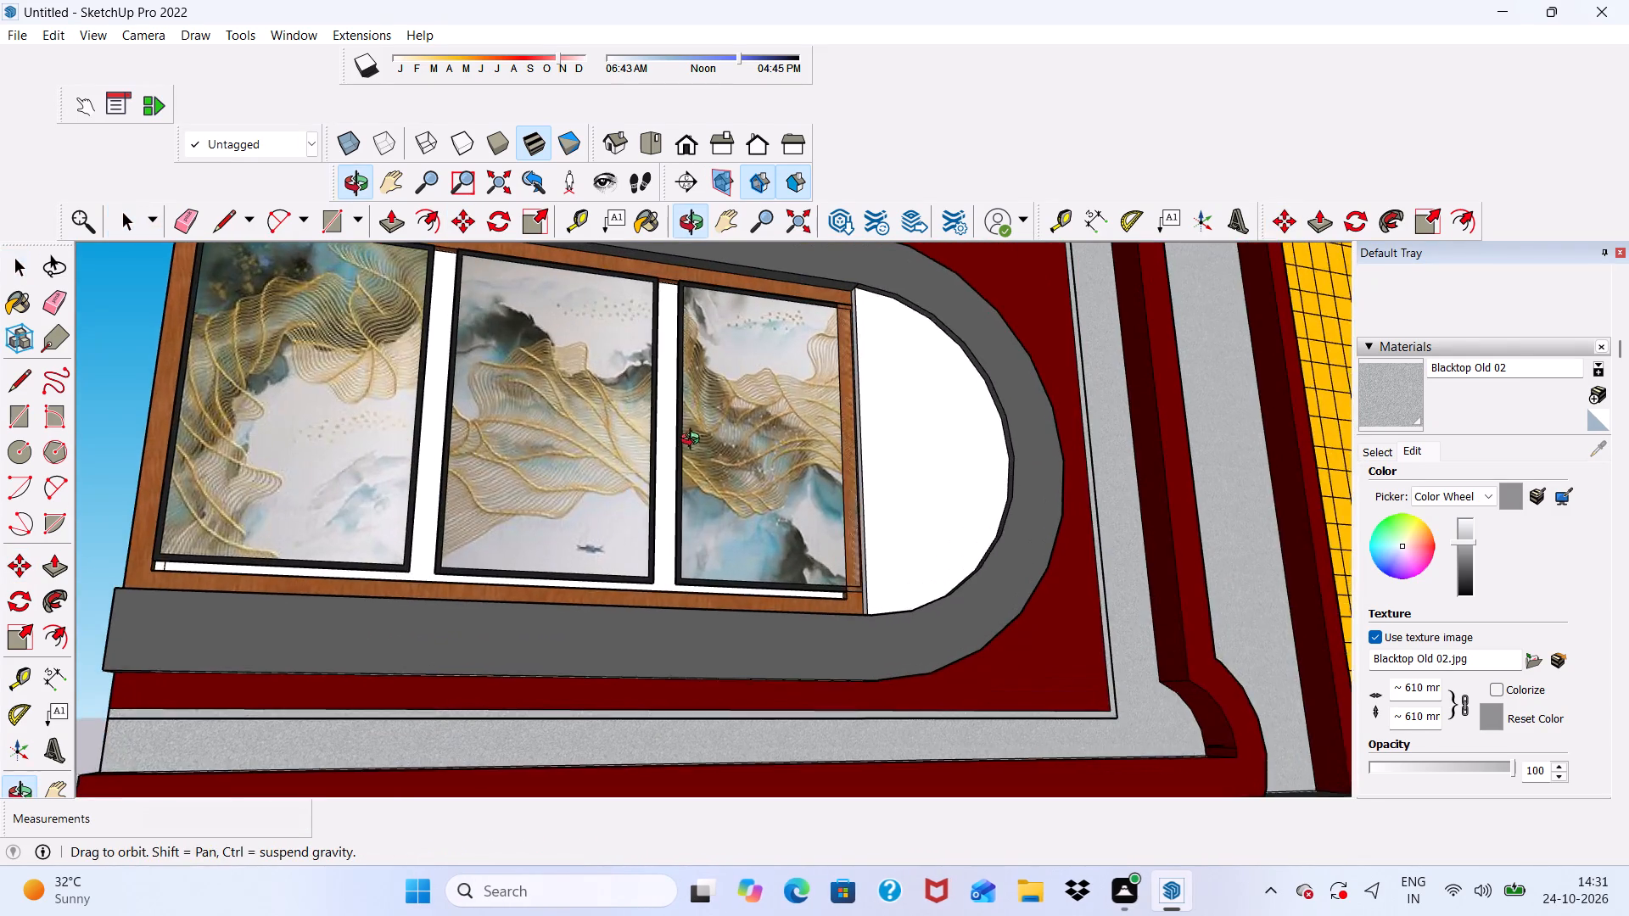
pyautogui.moveTo(694, 441); pyautogui.dragTo(477, 536, button='middle')
pyautogui.scroll(5, 309, 329)
pyautogui.scroll(-1, 309, 329)
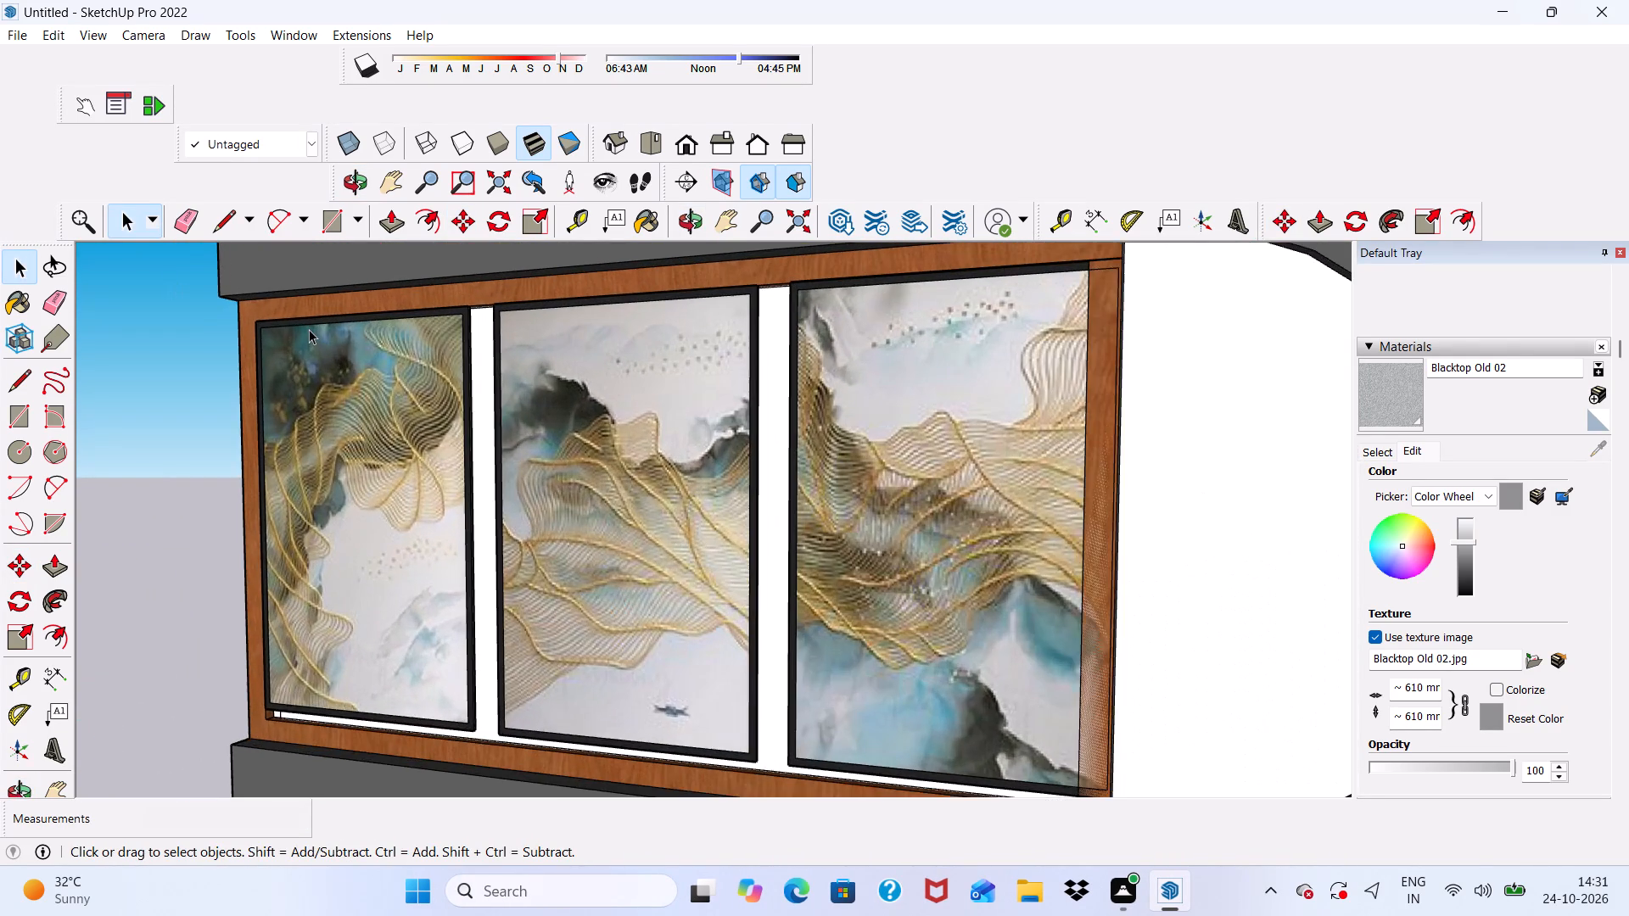
pyautogui.moveTo(311, 332); pyautogui.dragTo(427, 362, button='middle')
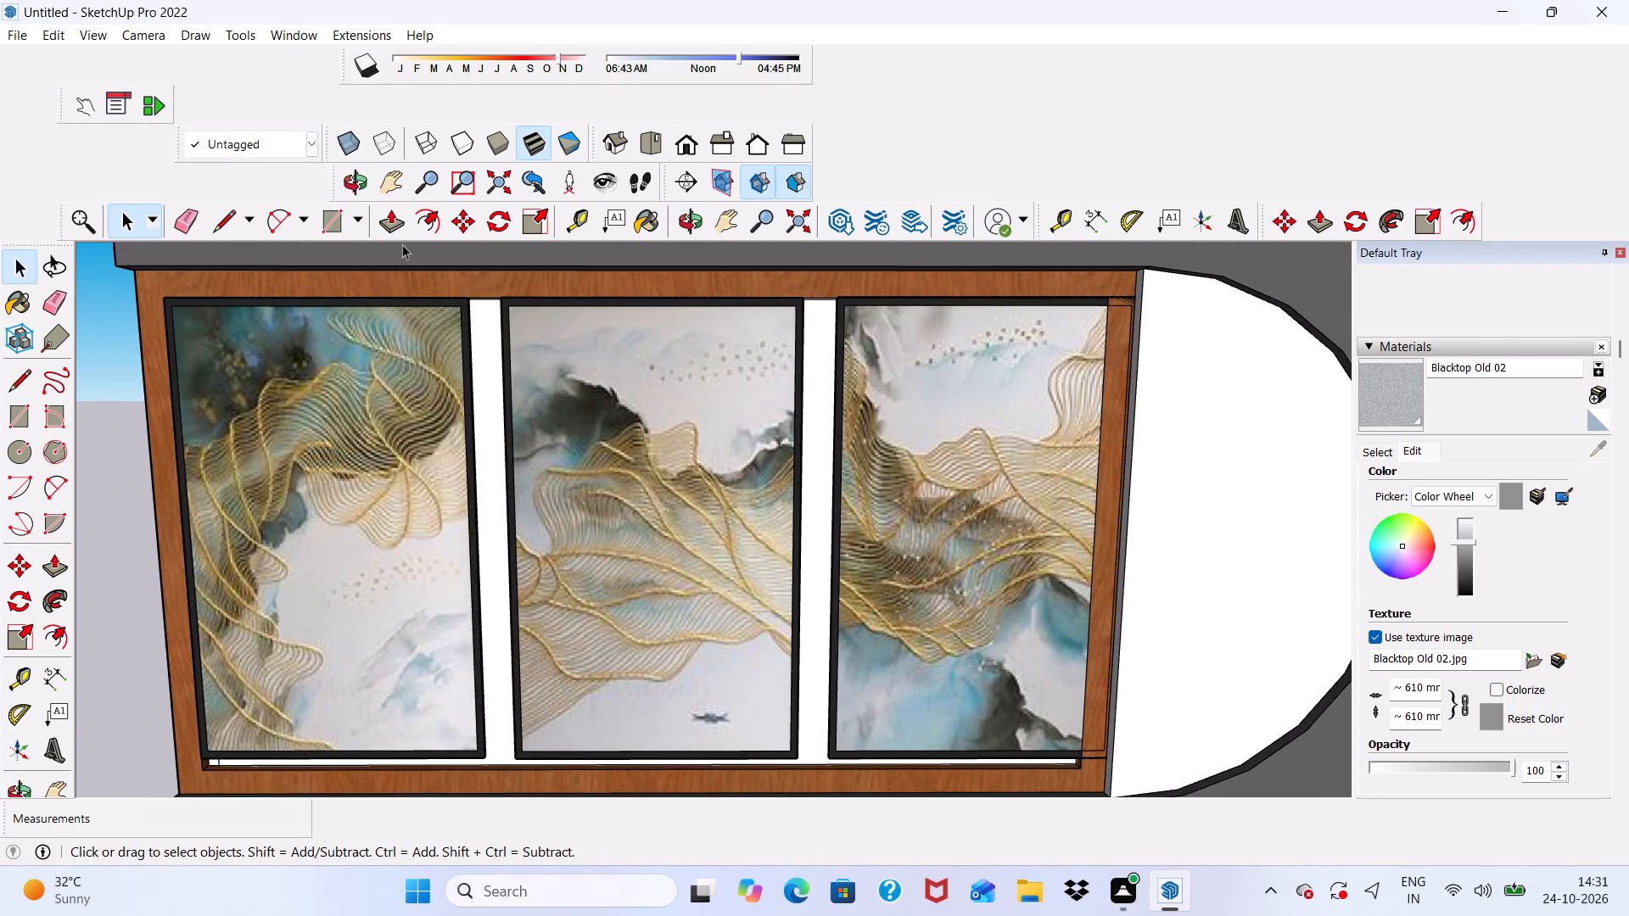
pyautogui.click(472, 213)
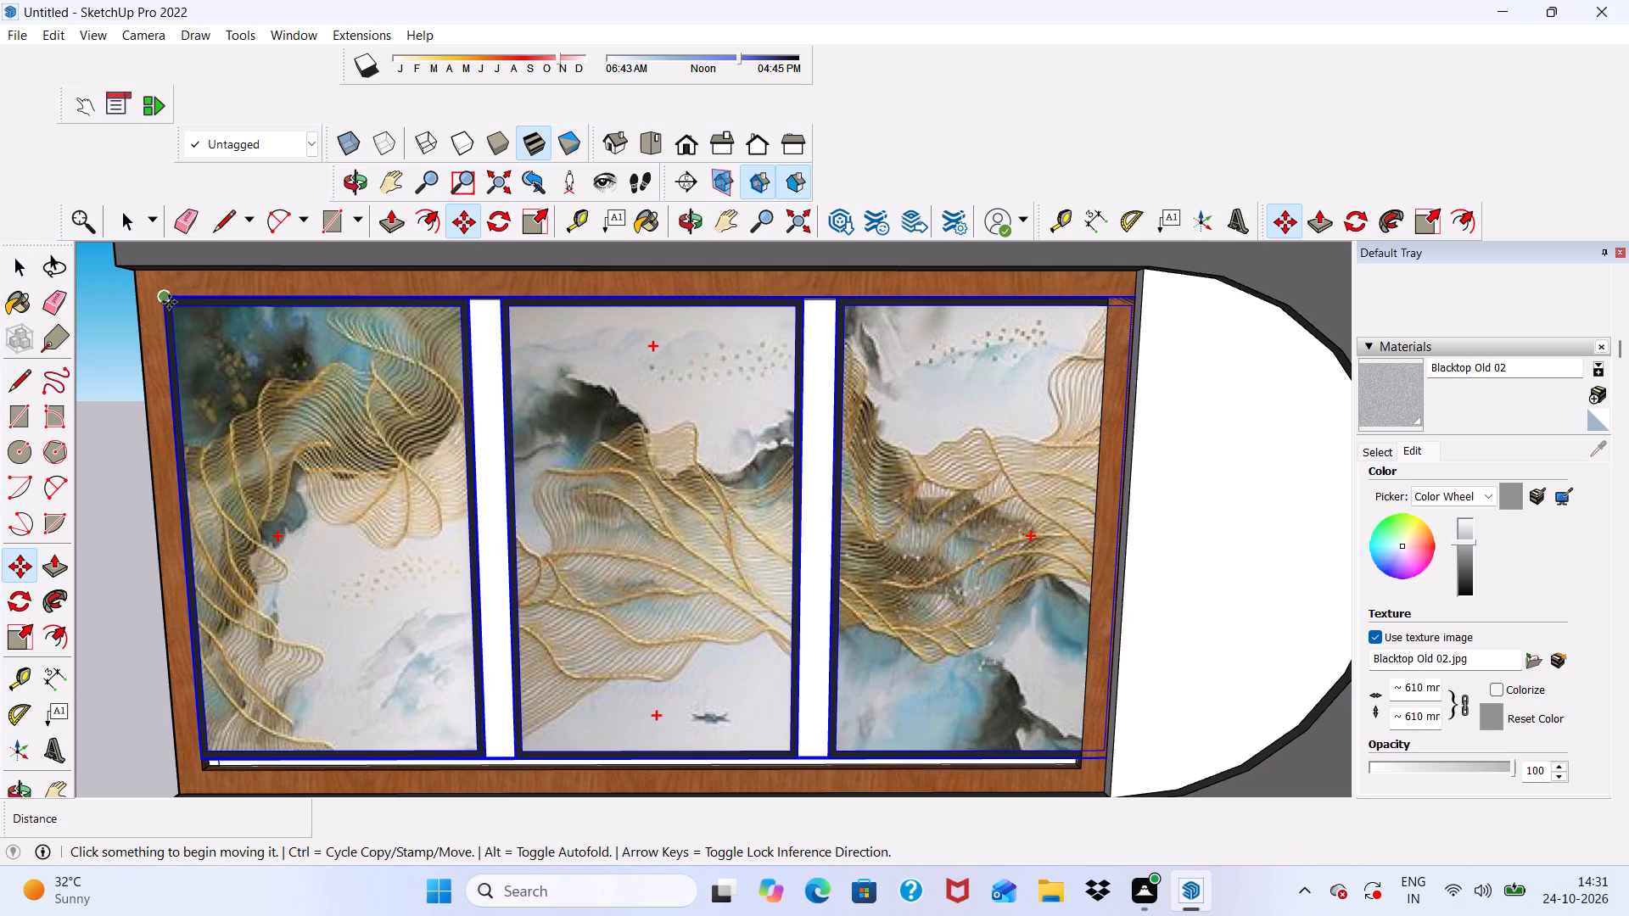
pyautogui.click(169, 302)
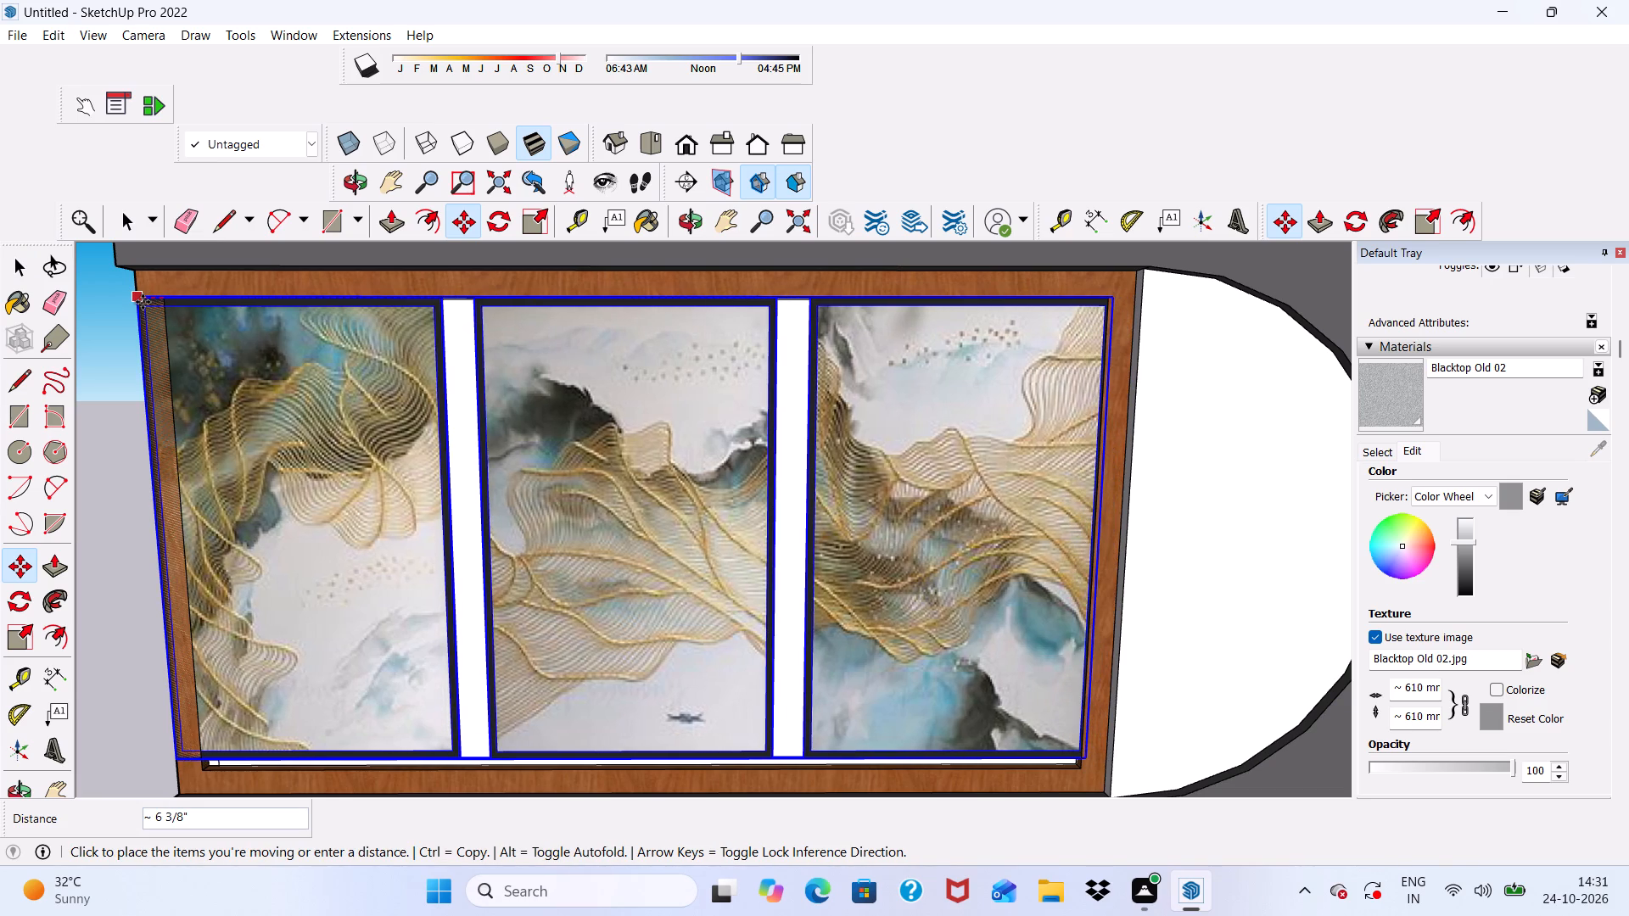
pyautogui.click(143, 302)
pyautogui.click(109, 413)
# Scale the artwork uniformly to about 0.97 from its upper outer corner, bringing that corner to the frame's inner edge.
pyautogui.scroll(-4, 109, 414)
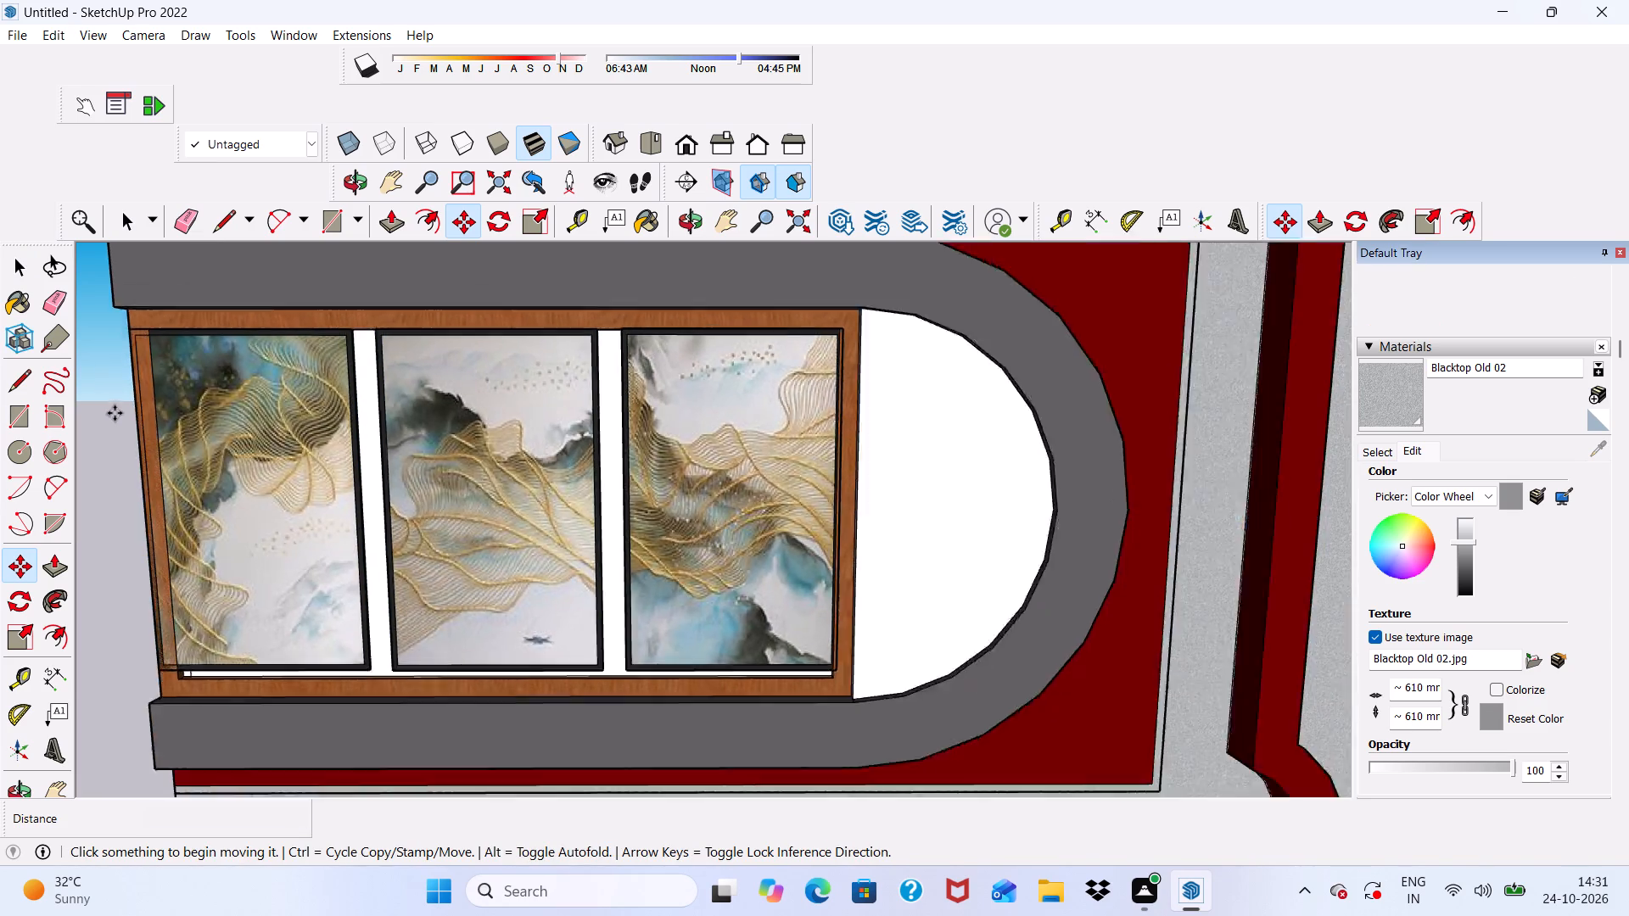
pyautogui.moveTo(146, 386); pyautogui.dragTo(344, 386, button='middle')
pyautogui.scroll(-4, 344, 386)
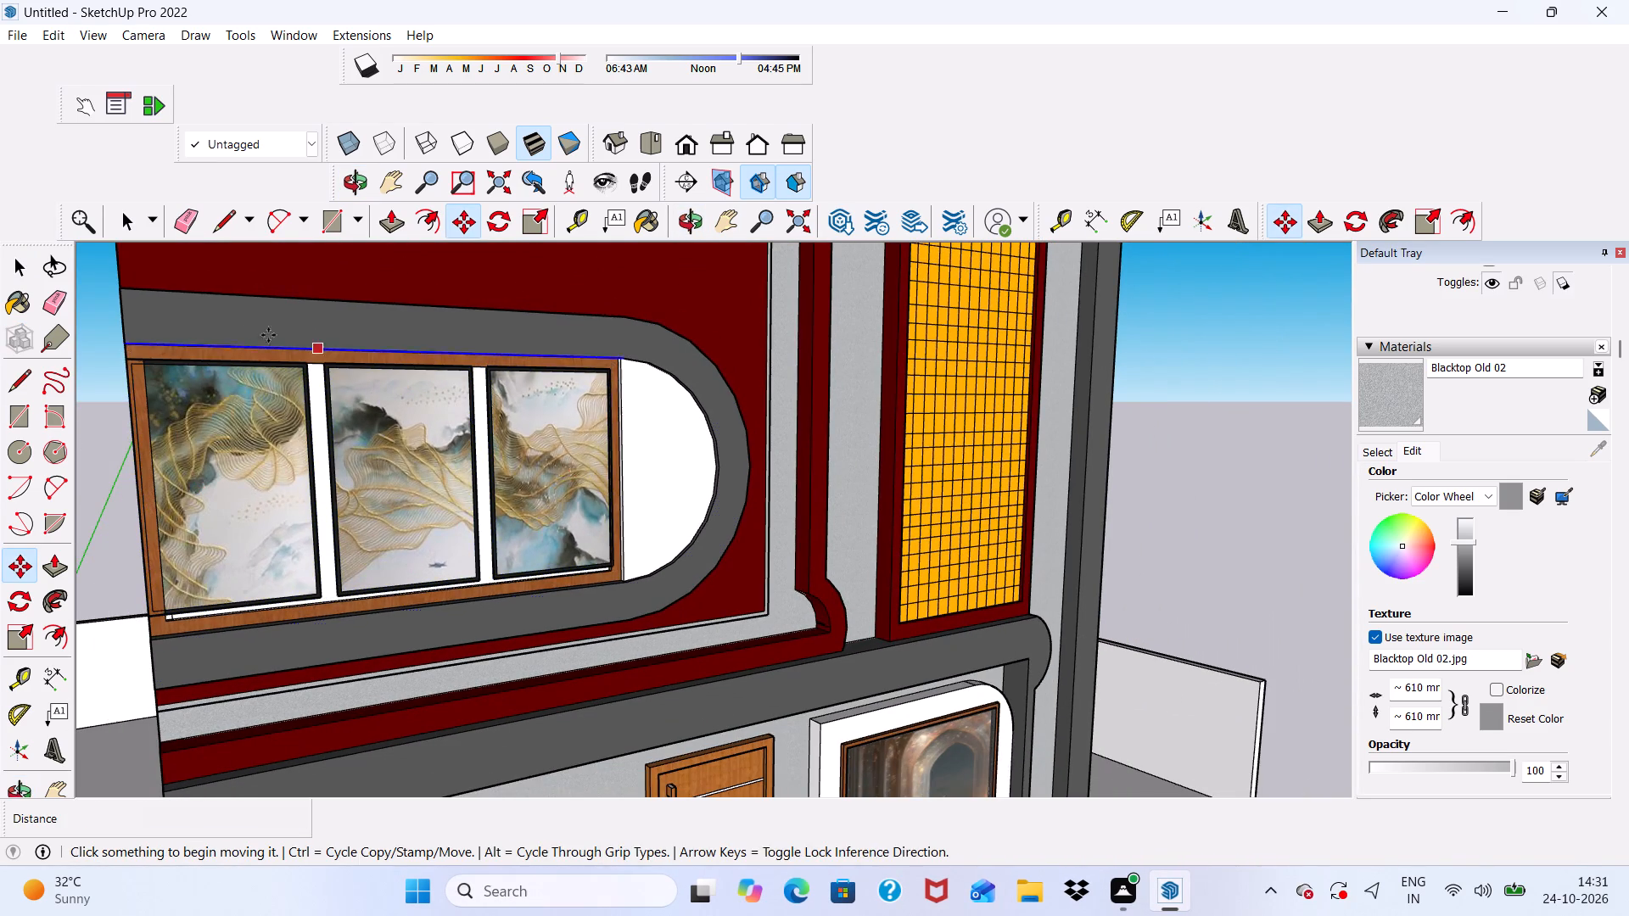
pyautogui.click(579, 215)
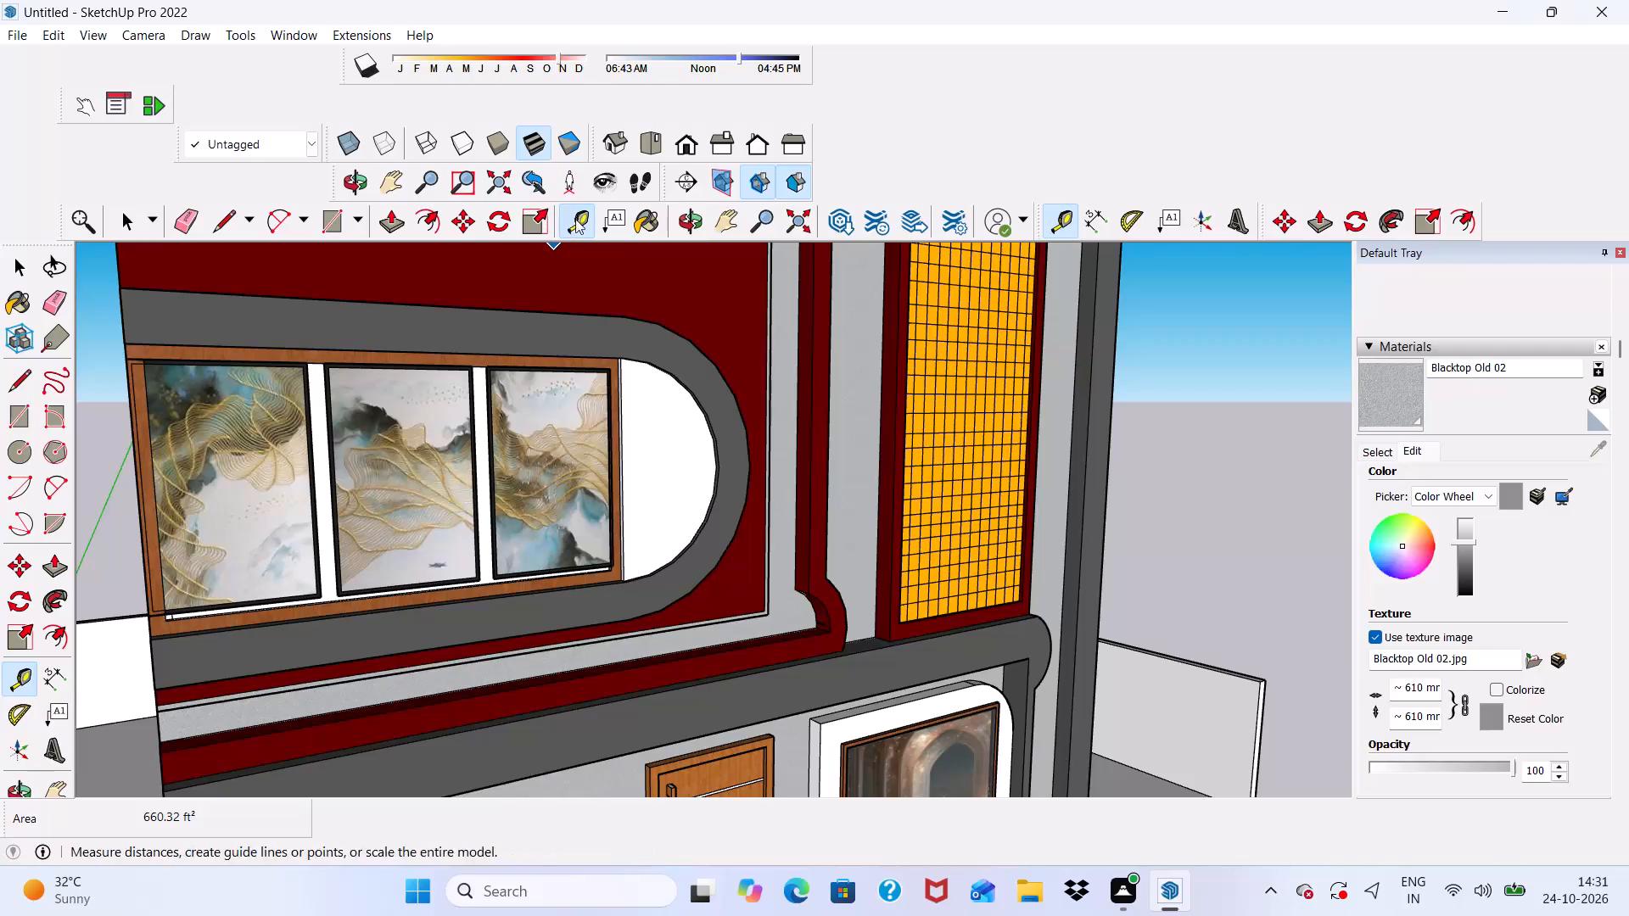
pyautogui.click(546, 215)
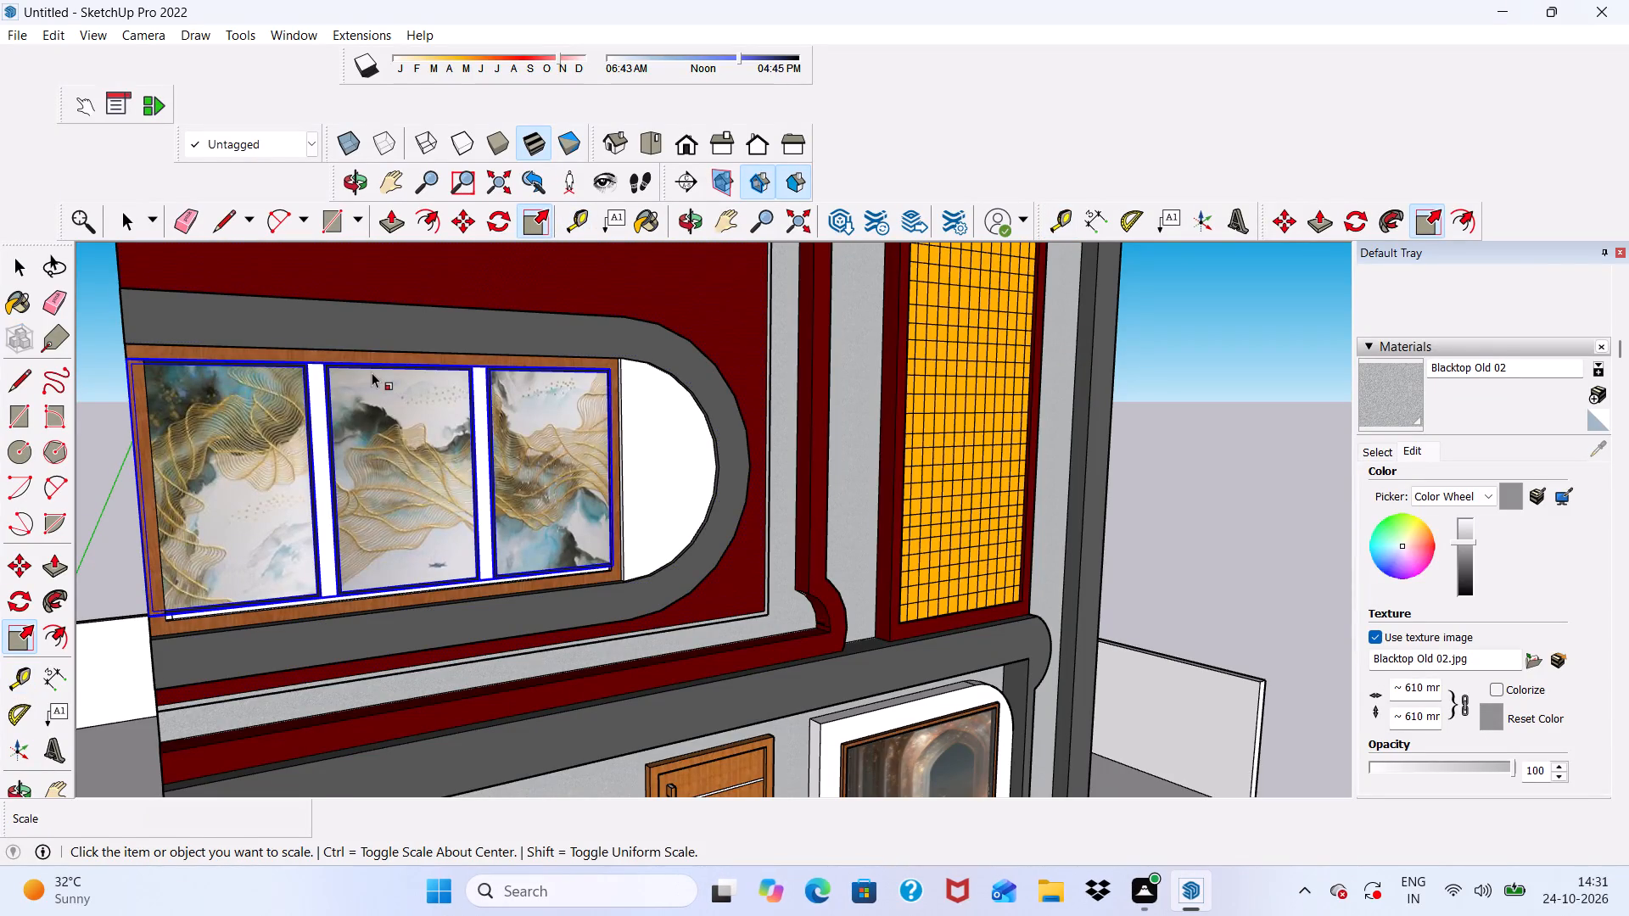
pyautogui.click(372, 372)
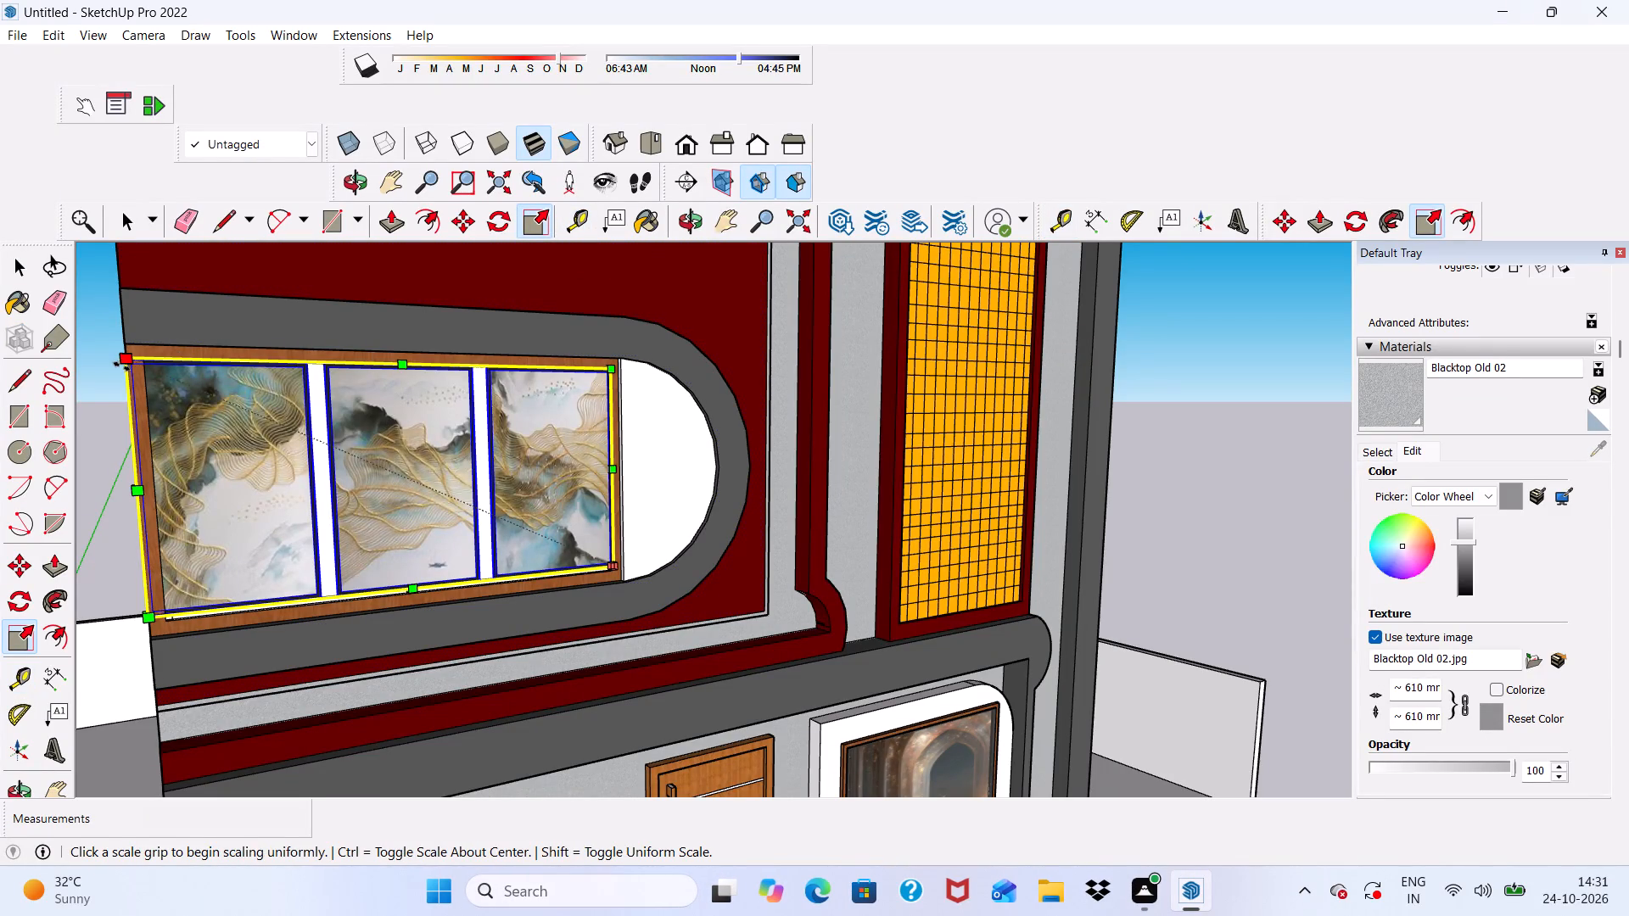
pyautogui.moveTo(129, 360); pyautogui.dragTo(146, 361)
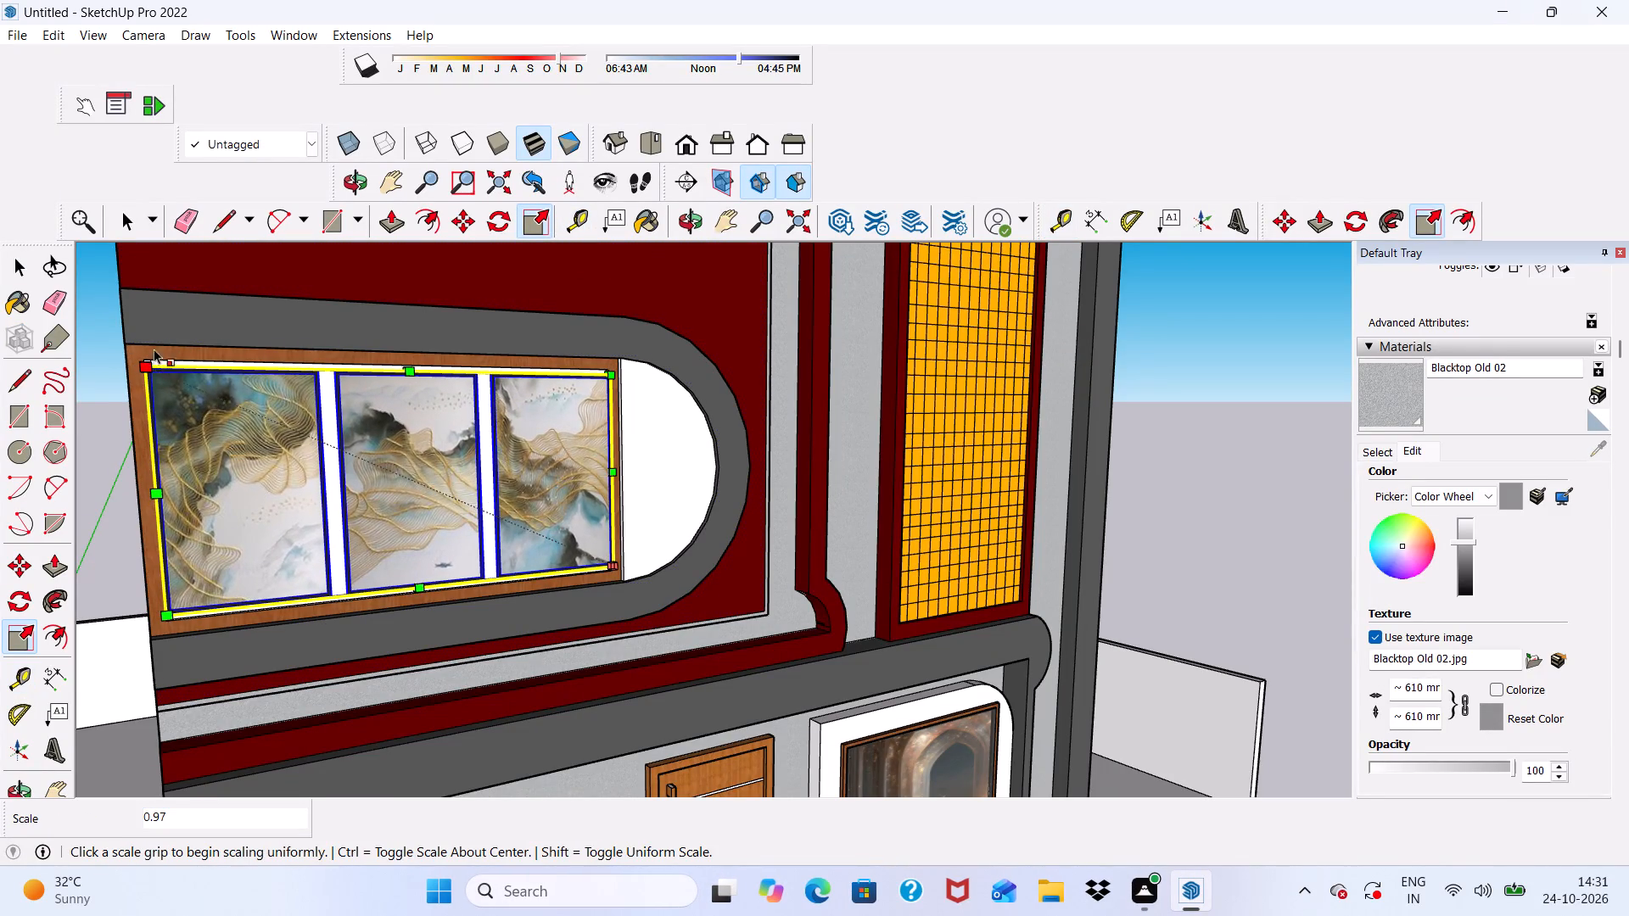
# Stretch the artwork's height to about 1.03 from its top edge toward the inner top of the wooden frame.
pyautogui.scroll(-2, 210, 411)
pyautogui.moveTo(215, 429); pyautogui.dragTo(199, 439, button='middle')
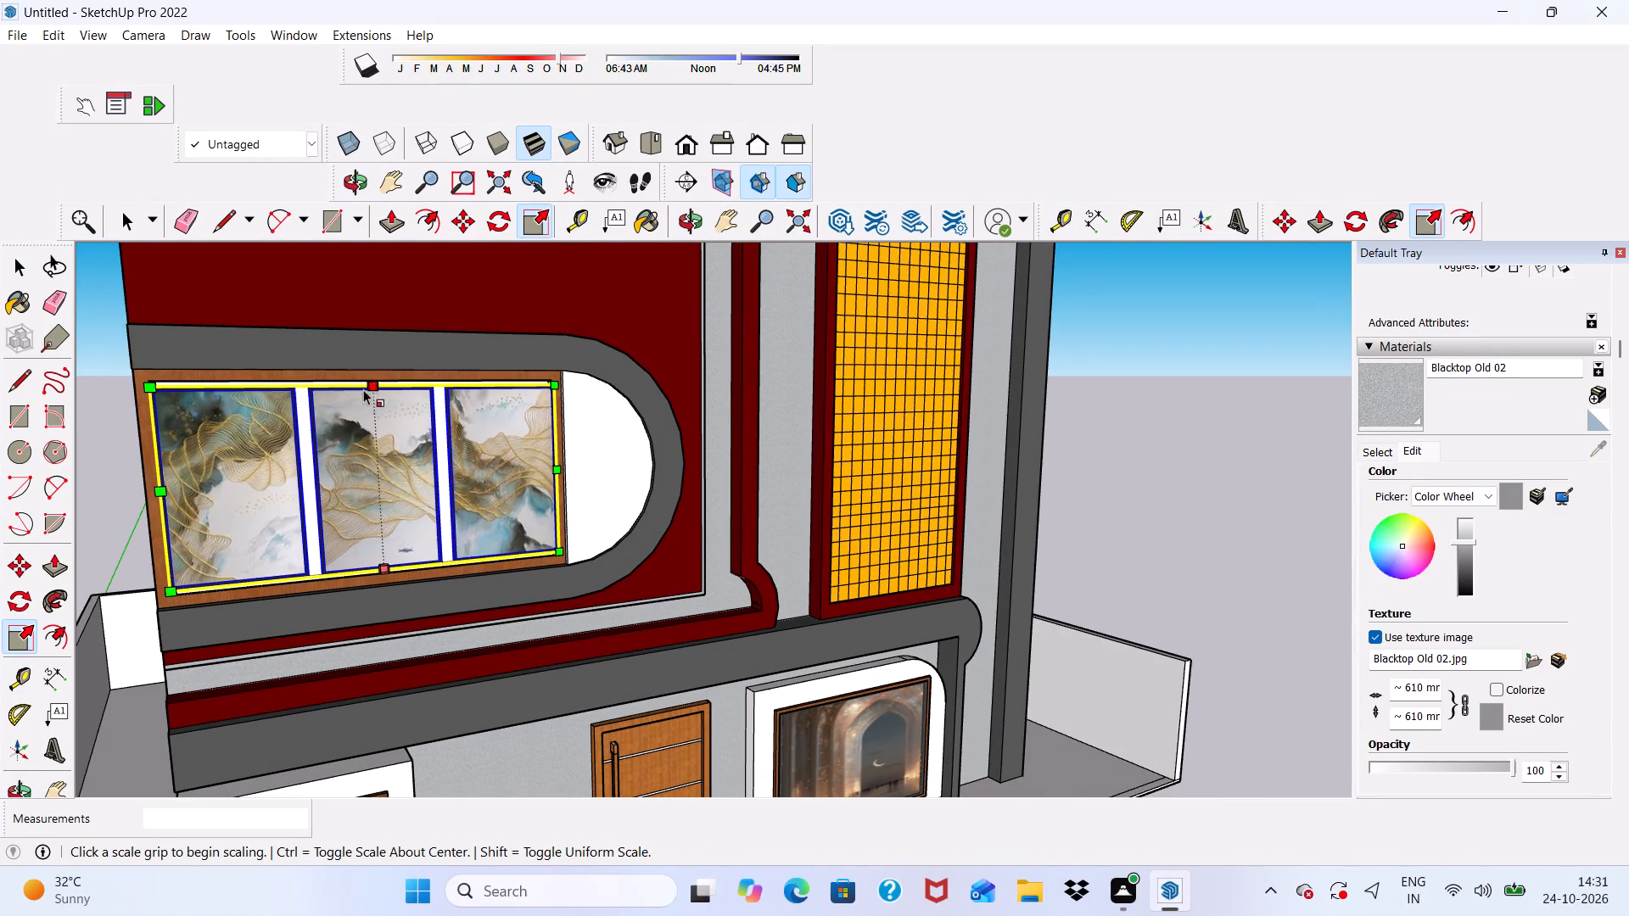
pyautogui.click(372, 383)
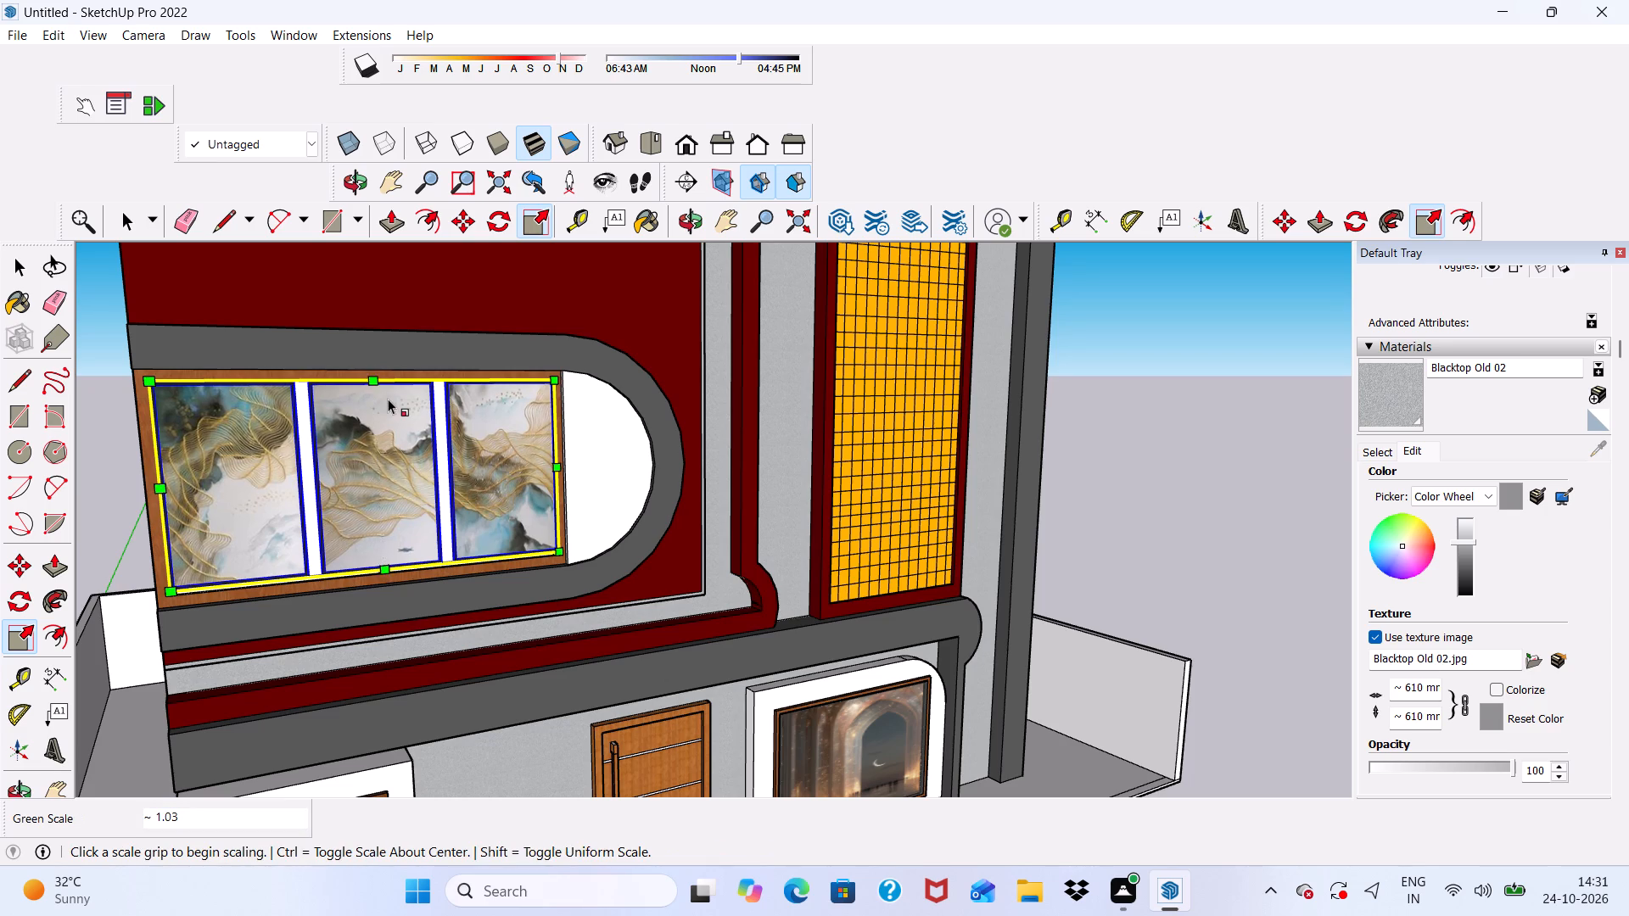
pyautogui.press('space')
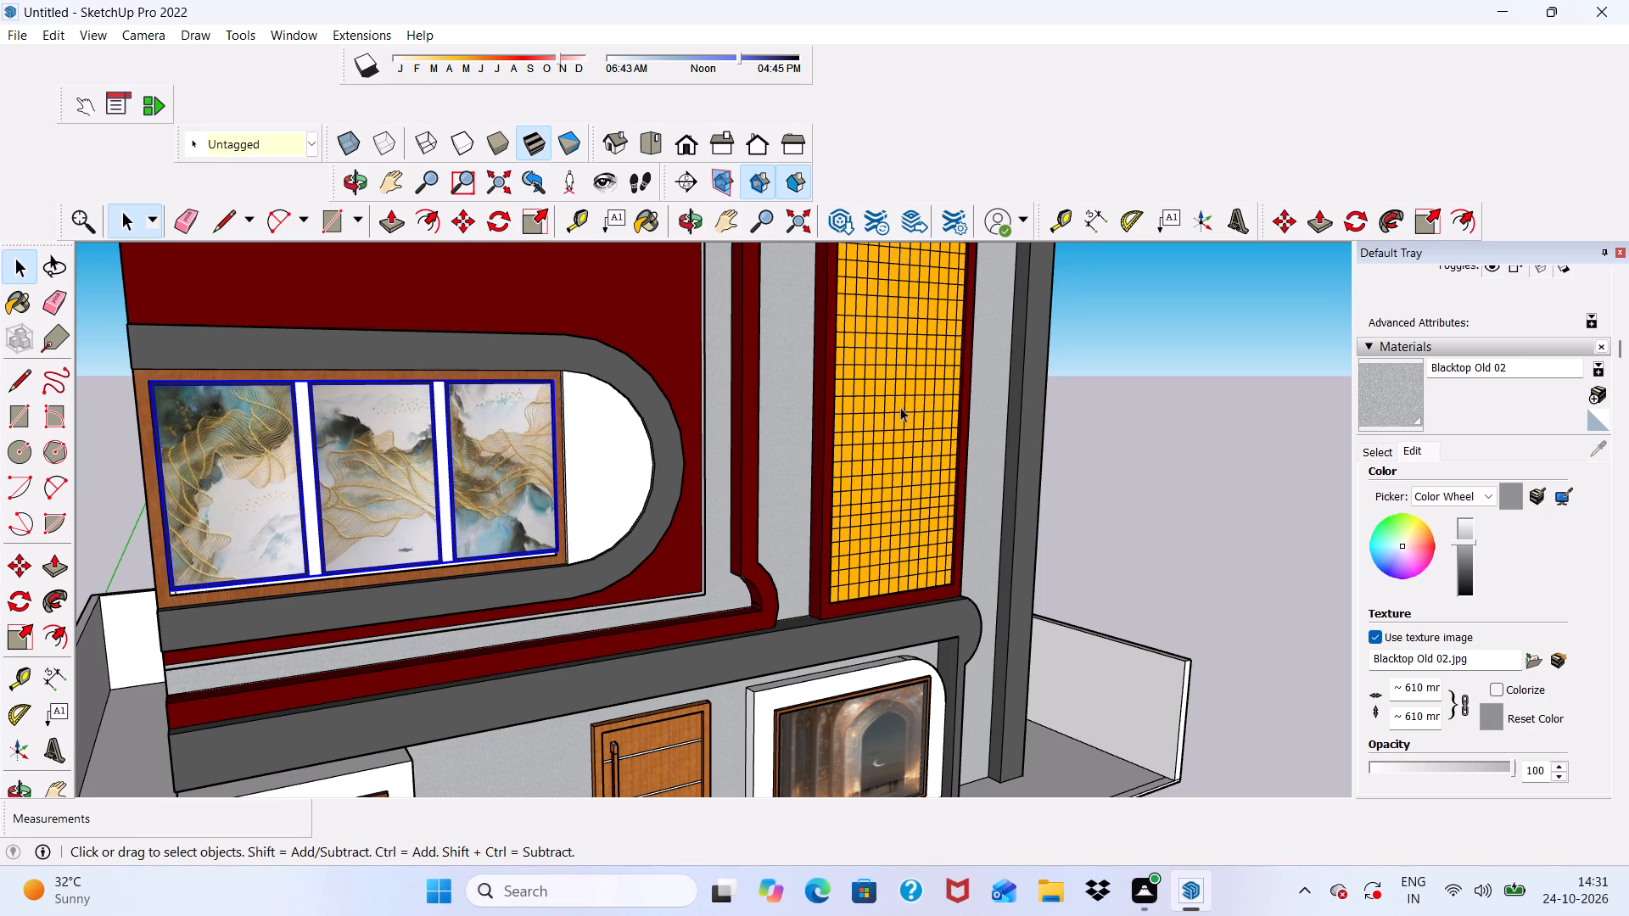
pyautogui.click(1077, 385)
# Examine how the artwork fits inside the wooden frame and select the white backing face between its panels.
pyautogui.scroll(-7, 1049, 383)
pyautogui.moveTo(1043, 389); pyautogui.dragTo(730, 423, button='middle')
pyautogui.scroll(6, 730, 423)
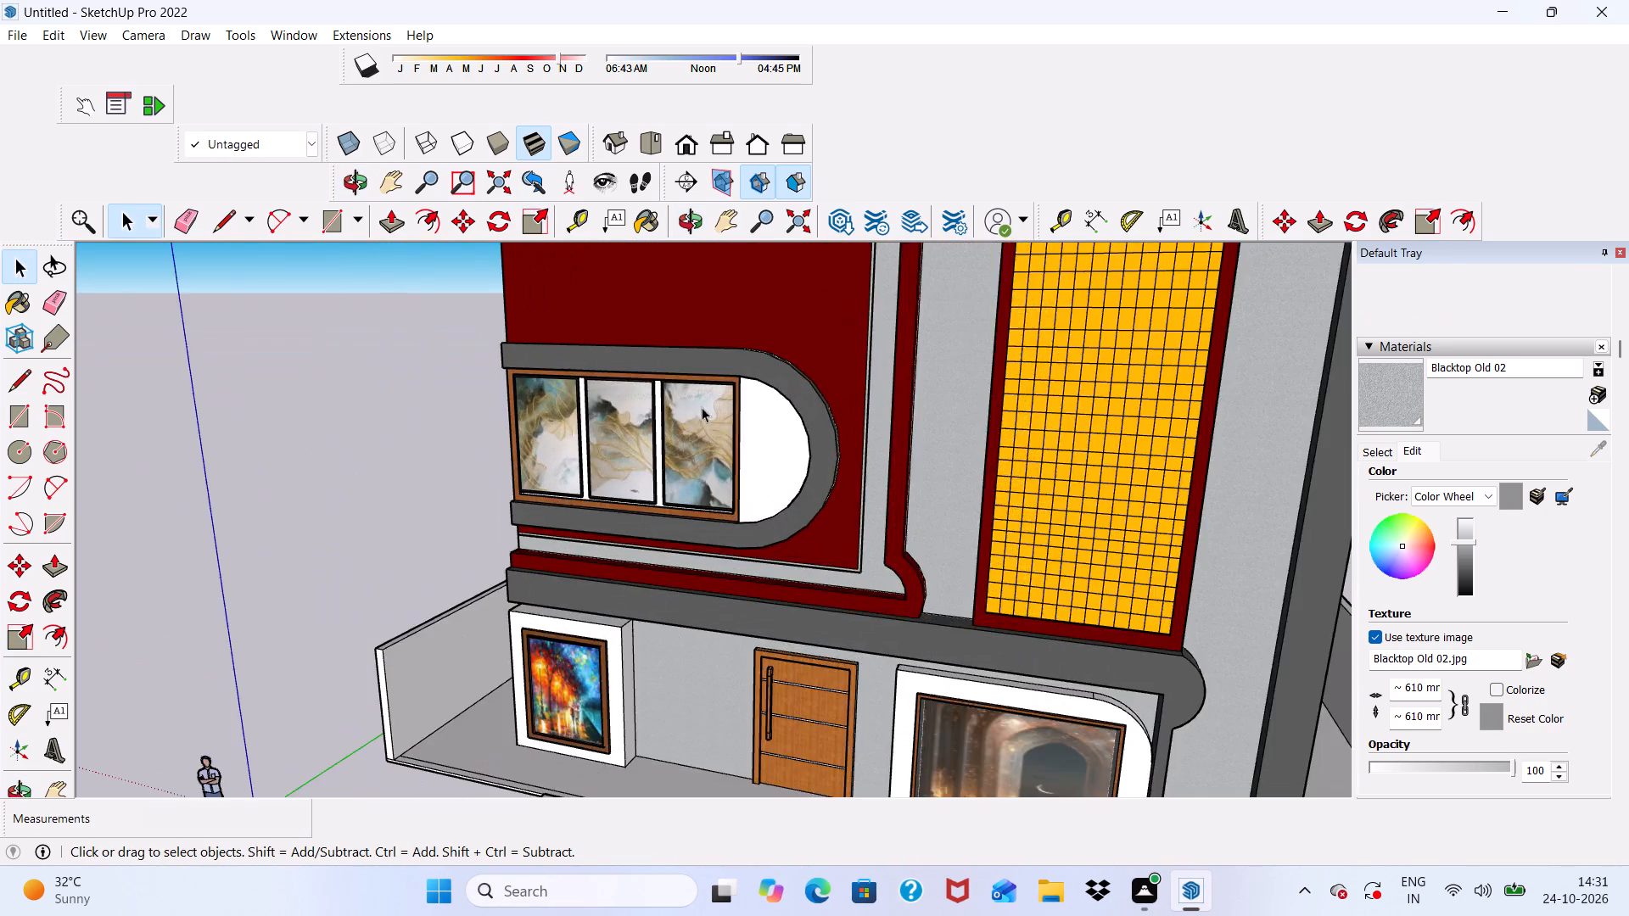
pyautogui.scroll(3, 702, 407)
pyautogui.moveTo(564, 514); pyautogui.dragTo(749, 523, button='middle')
pyautogui.scroll(5, 689, 561)
pyautogui.scroll(5, 296, 278)
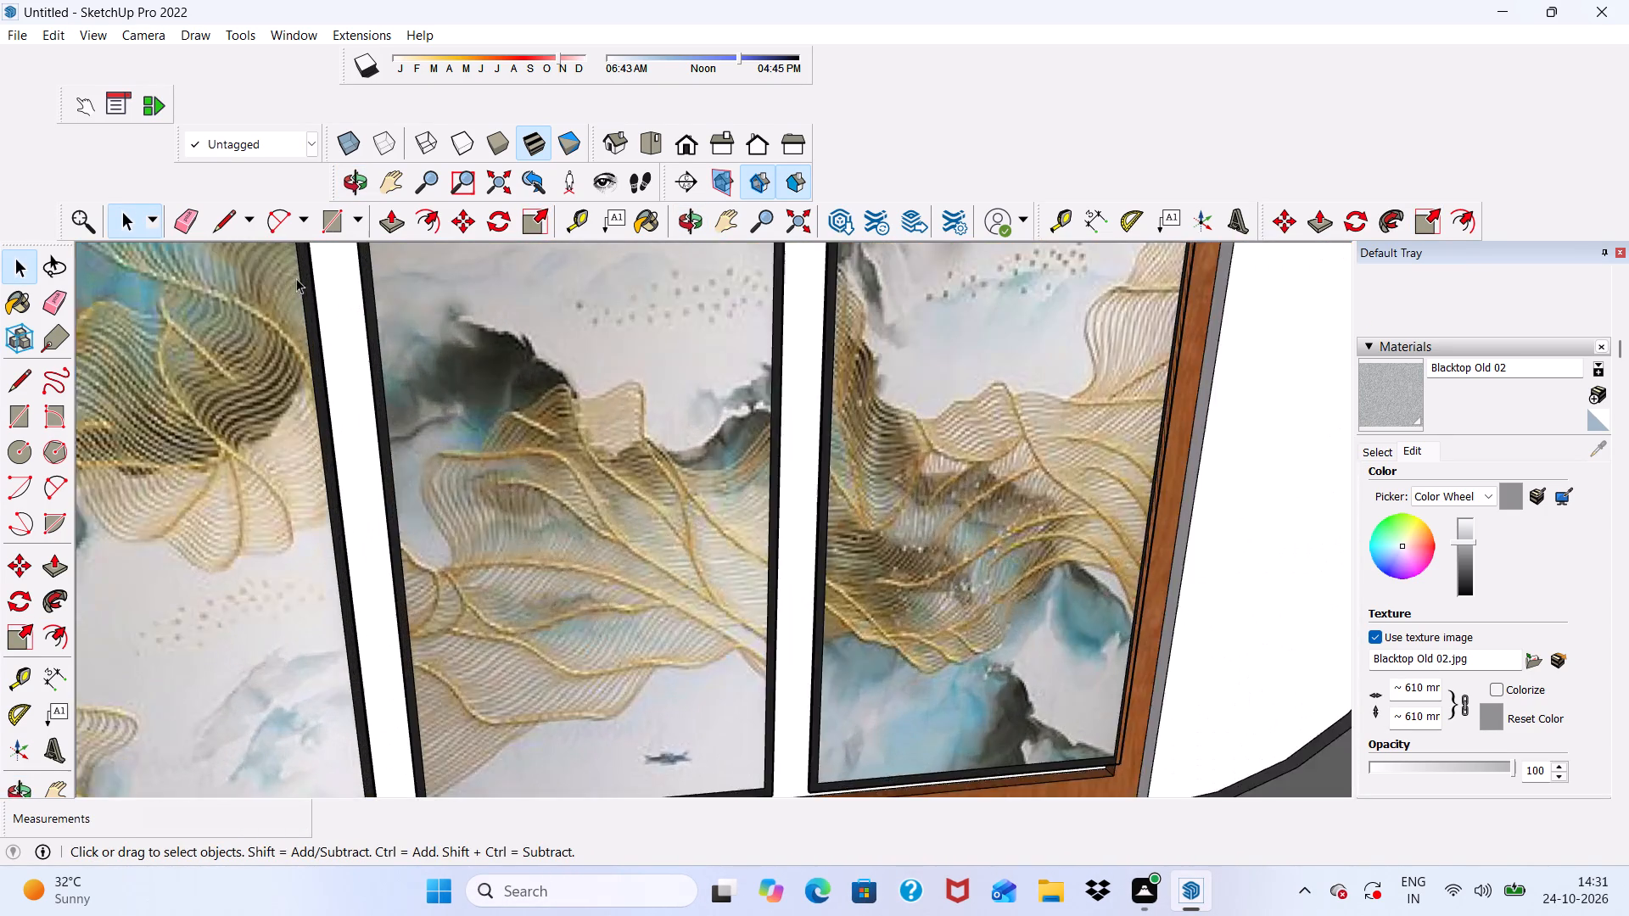
pyautogui.scroll(7, 296, 278)
pyautogui.click(360, 332)
pyautogui.scroll(-17, 360, 333)
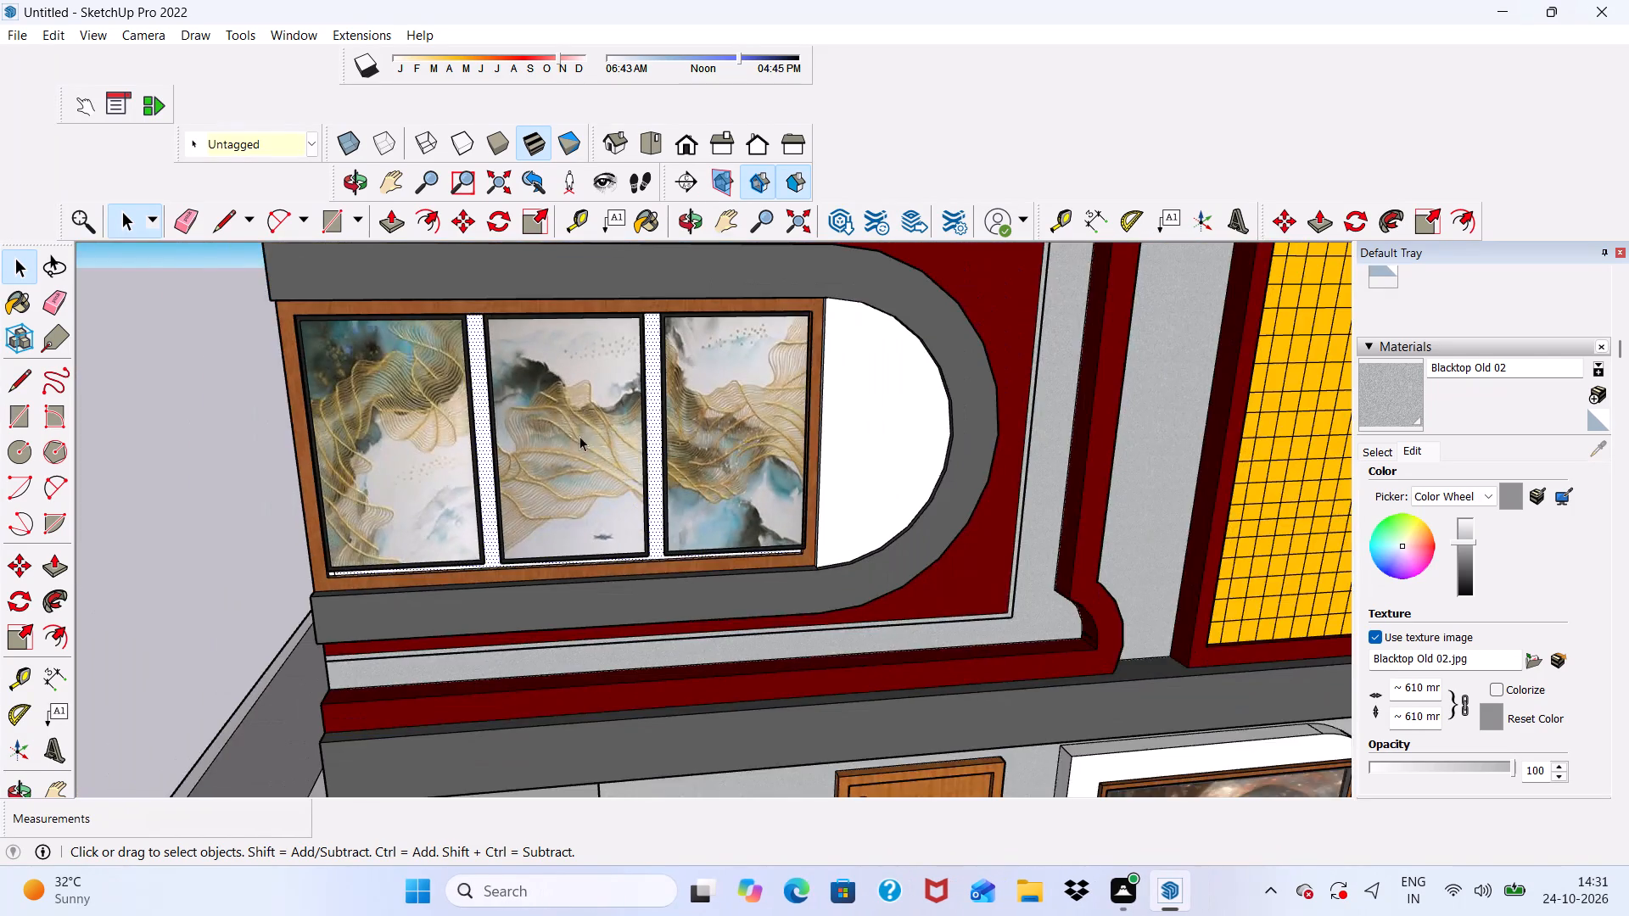
pyautogui.moveTo(579, 436); pyautogui.dragTo(579, 325, button='middle')
pyautogui.scroll(-5, 768, 301)
pyautogui.moveTo(842, 406); pyautogui.dragTo(841, 411, button='middle')
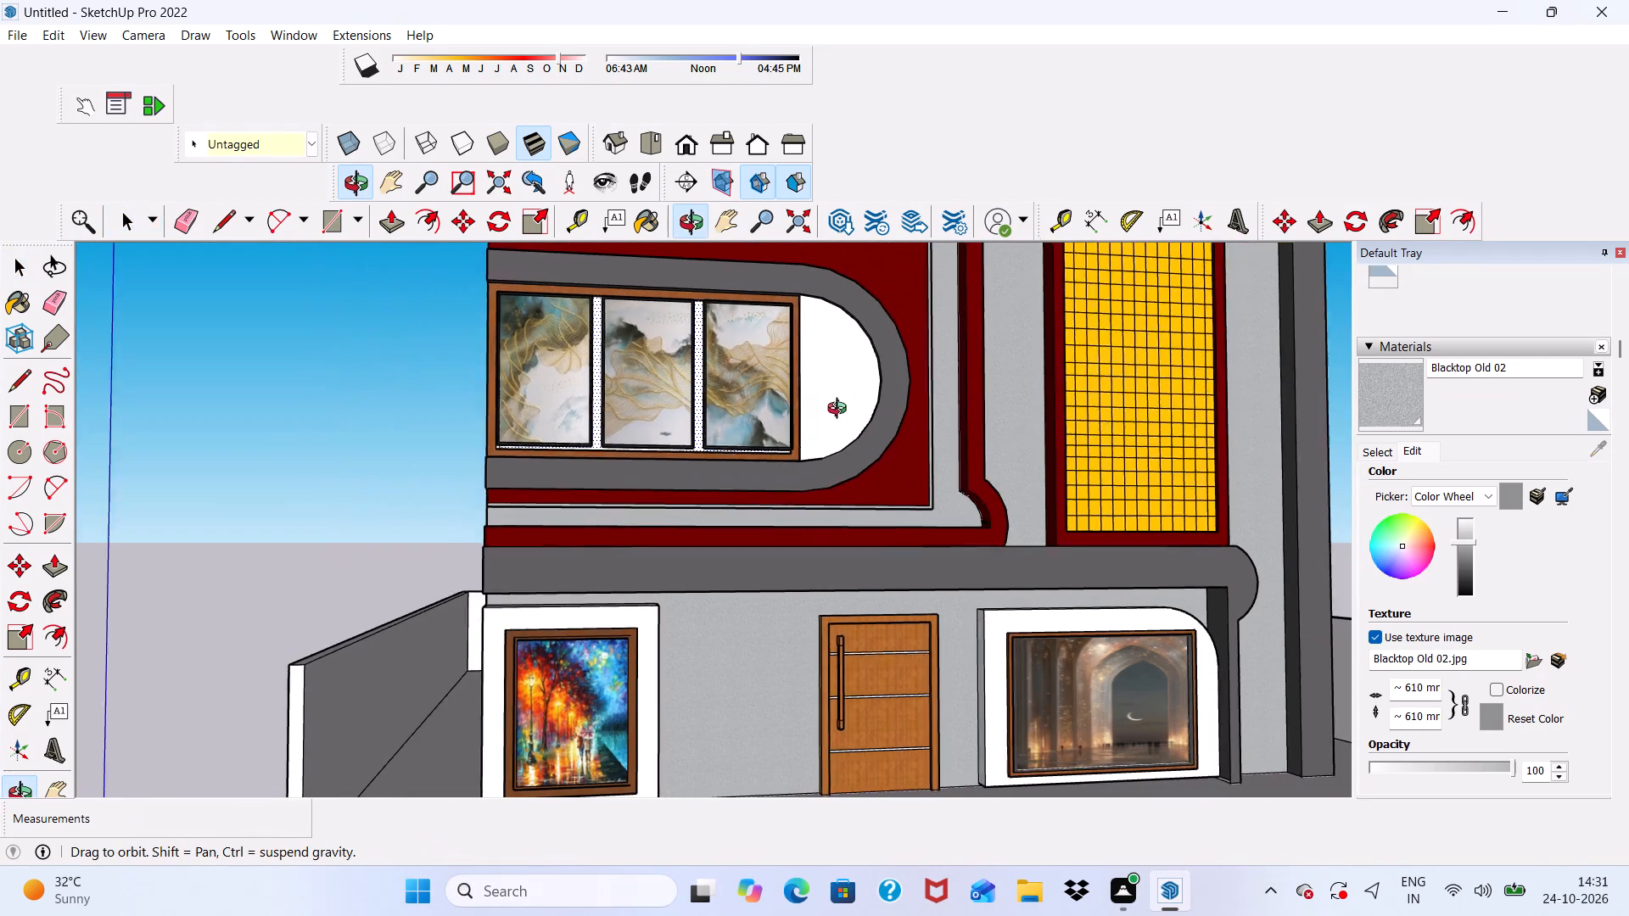
pyautogui.moveTo(841, 411); pyautogui.dragTo(795, 427, button='middle')
pyautogui.scroll(-1, 792, 427)
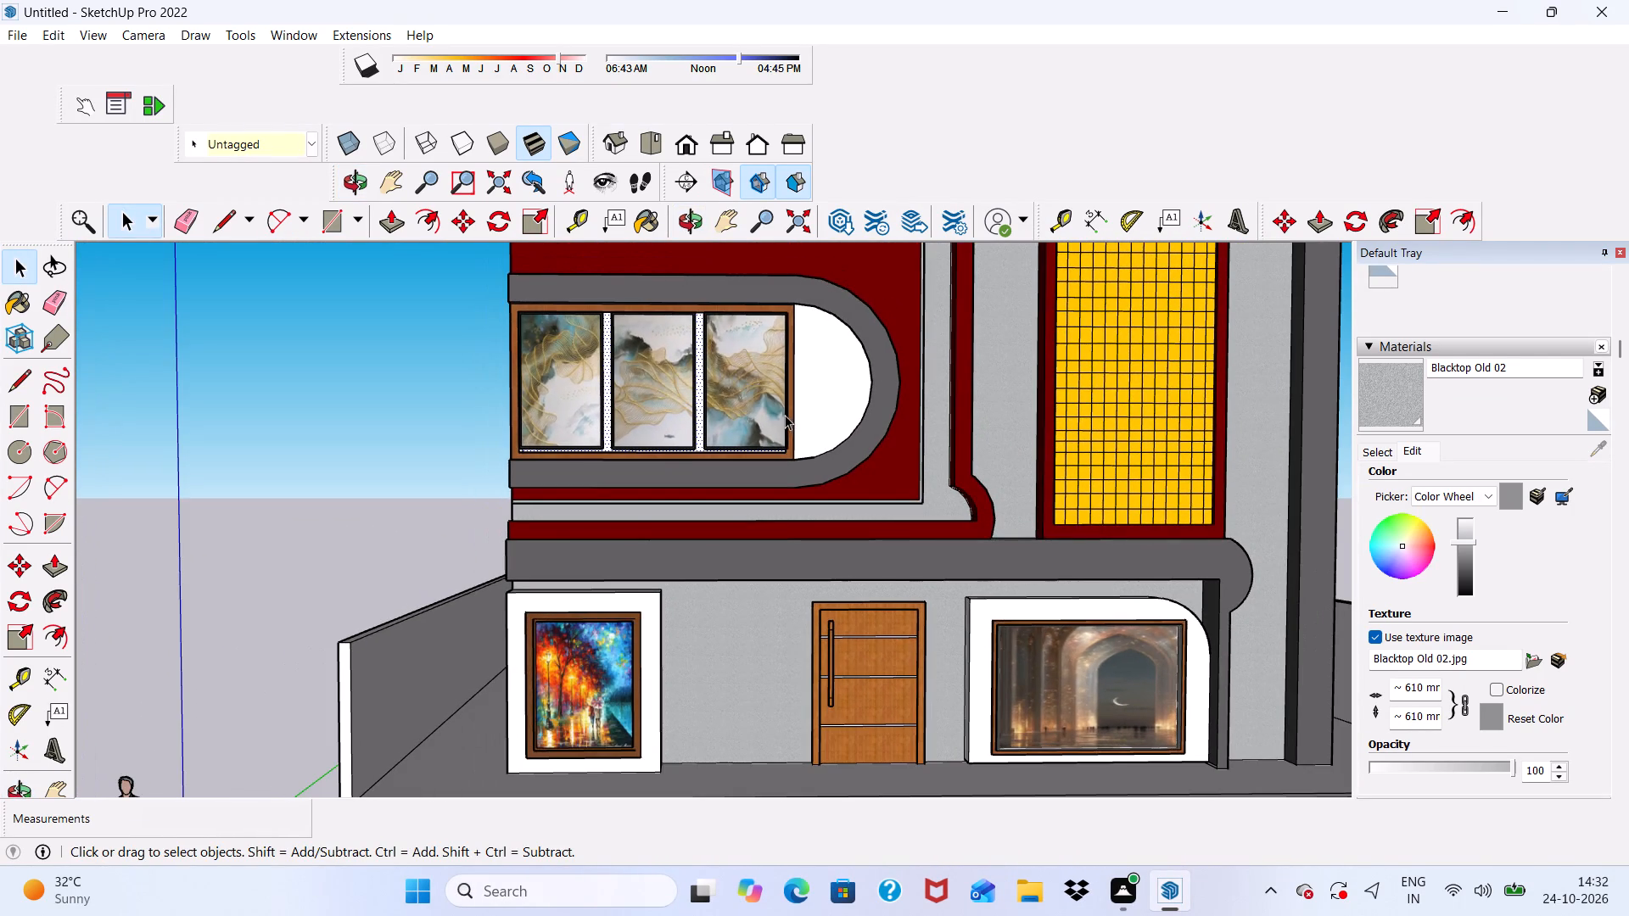
pyautogui.scroll(-1, 789, 348)
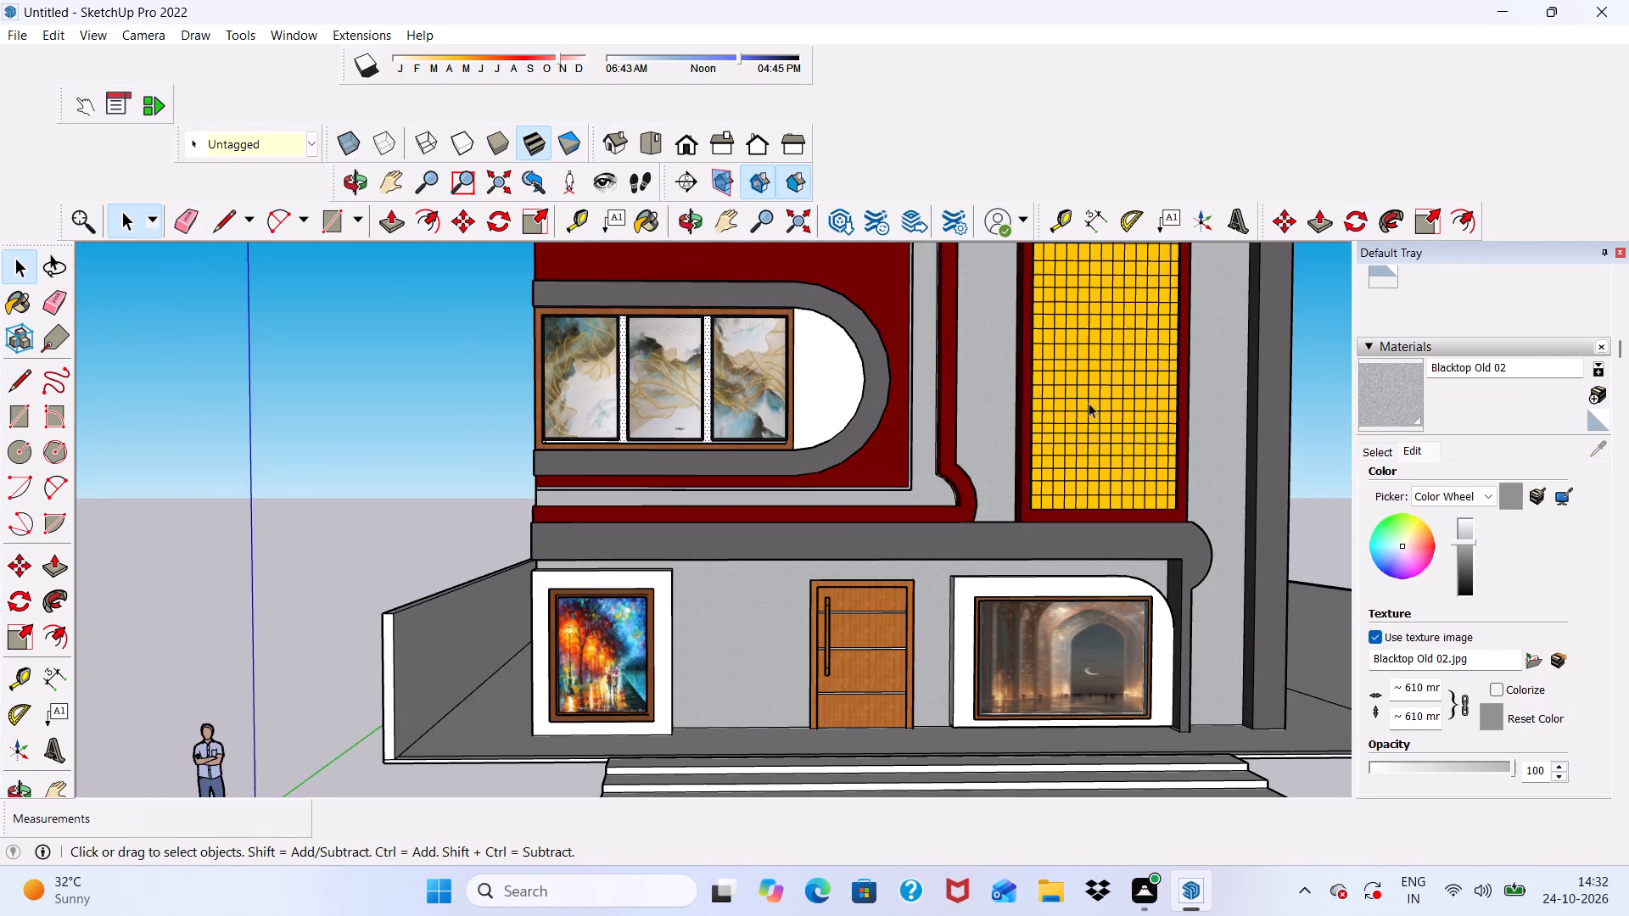
# Paint the white backing face behind the artwork panels with Color C04 from the Colors collection.
pyautogui.click(1380, 450)
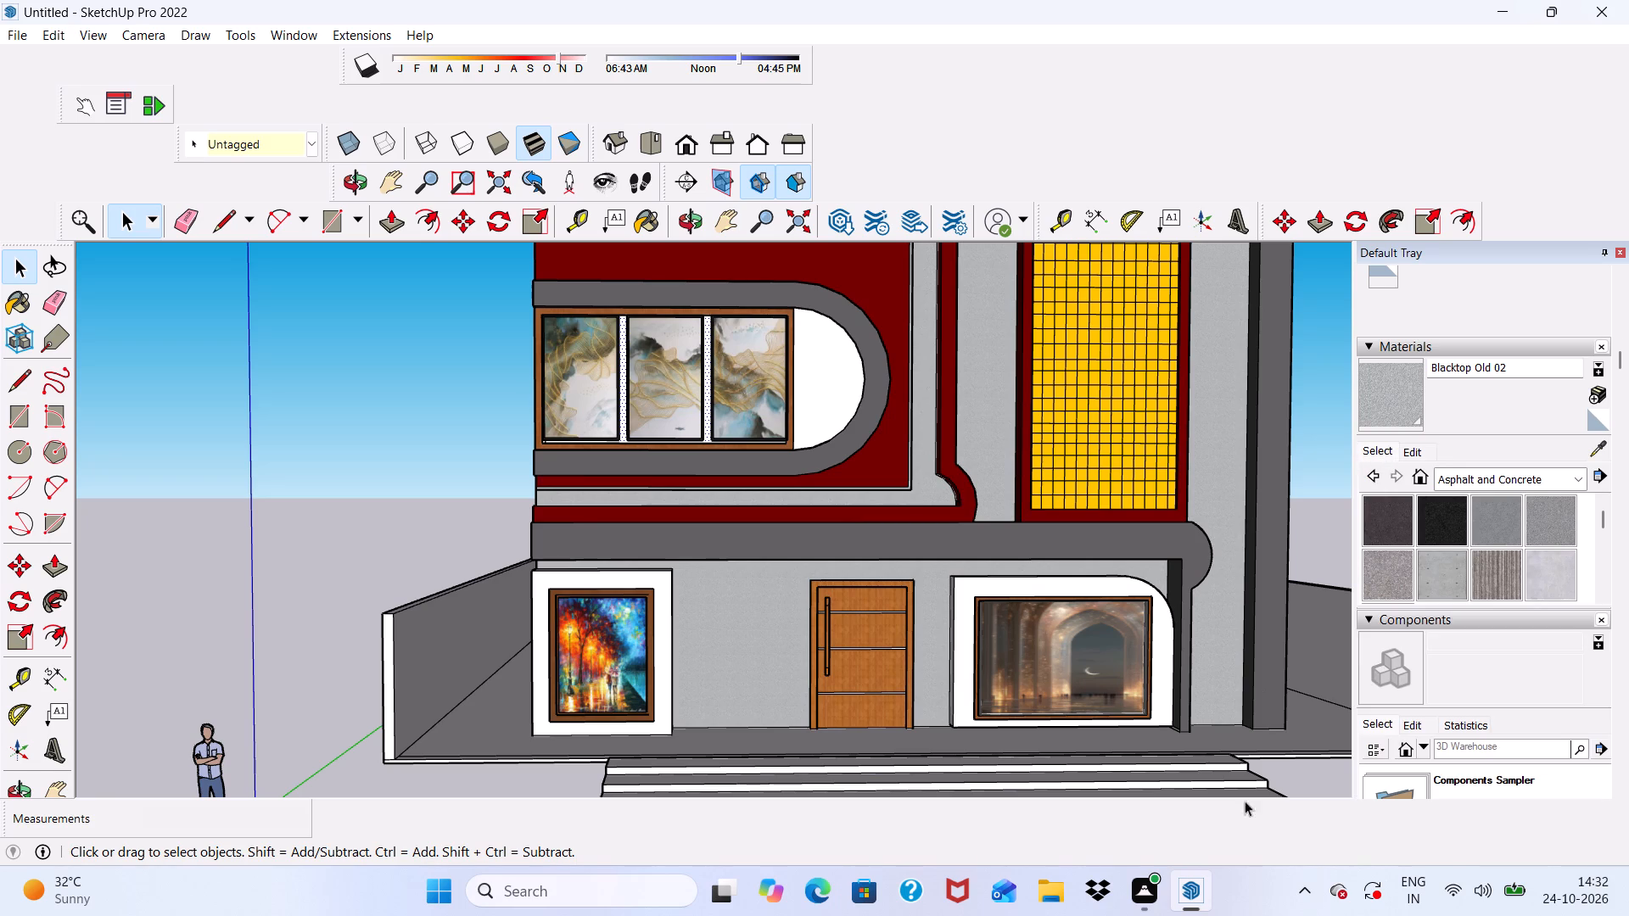
pyautogui.scroll(-1, 1426, 568)
pyautogui.scroll(1, 1441, 558)
pyautogui.click(1548, 517)
pyautogui.click(1566, 478)
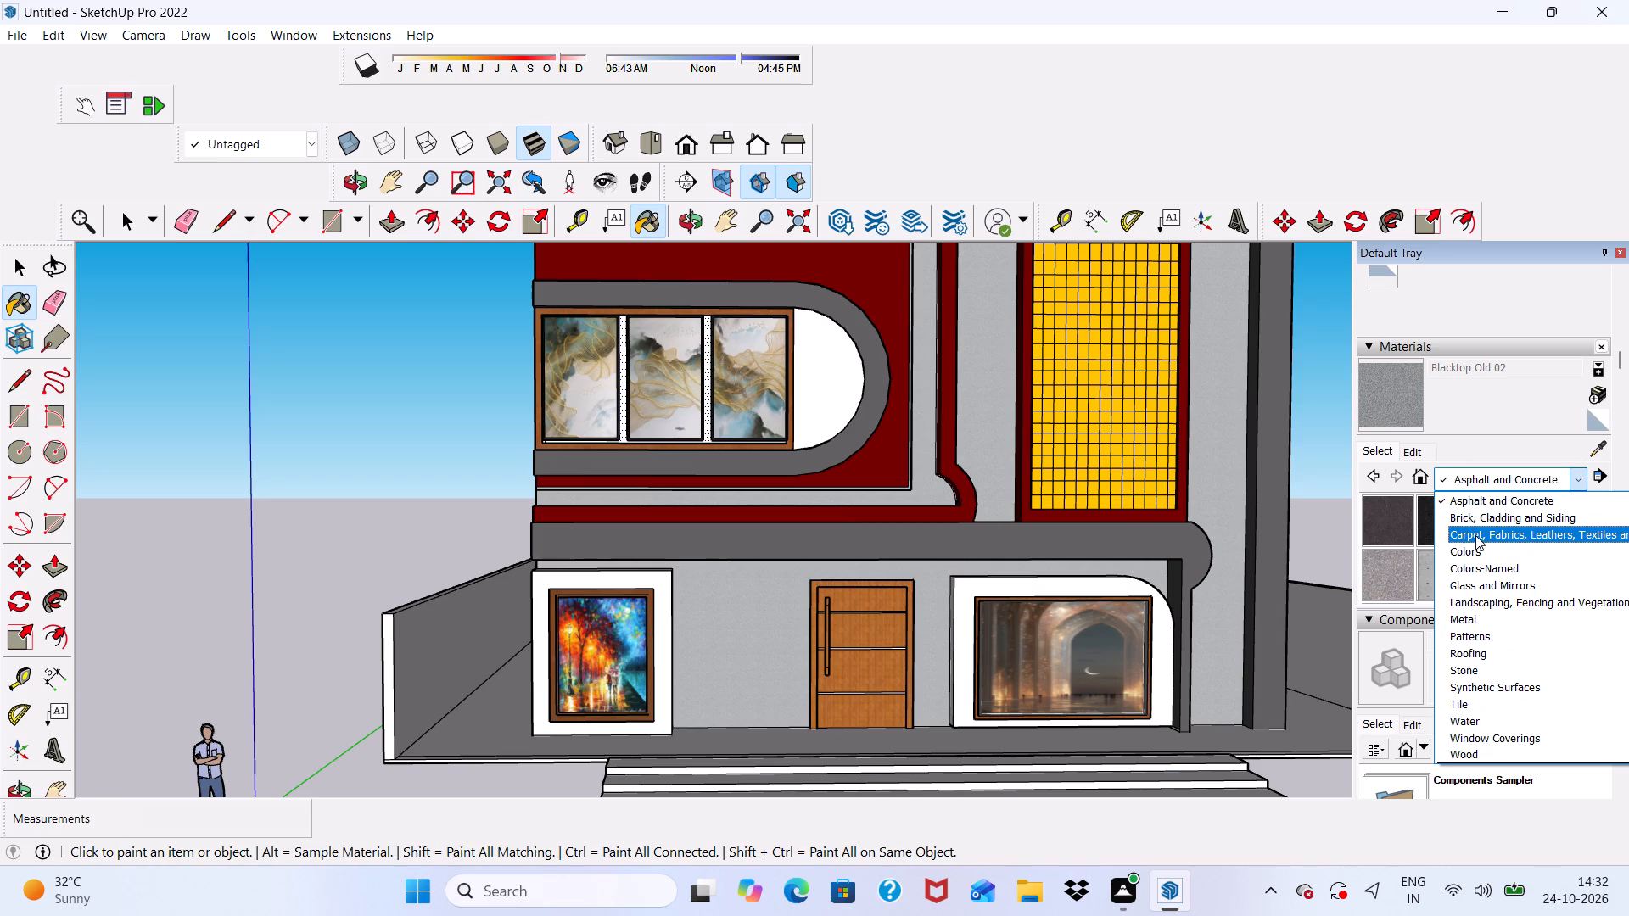
pyautogui.click(1472, 548)
pyautogui.scroll(-1, 1472, 540)
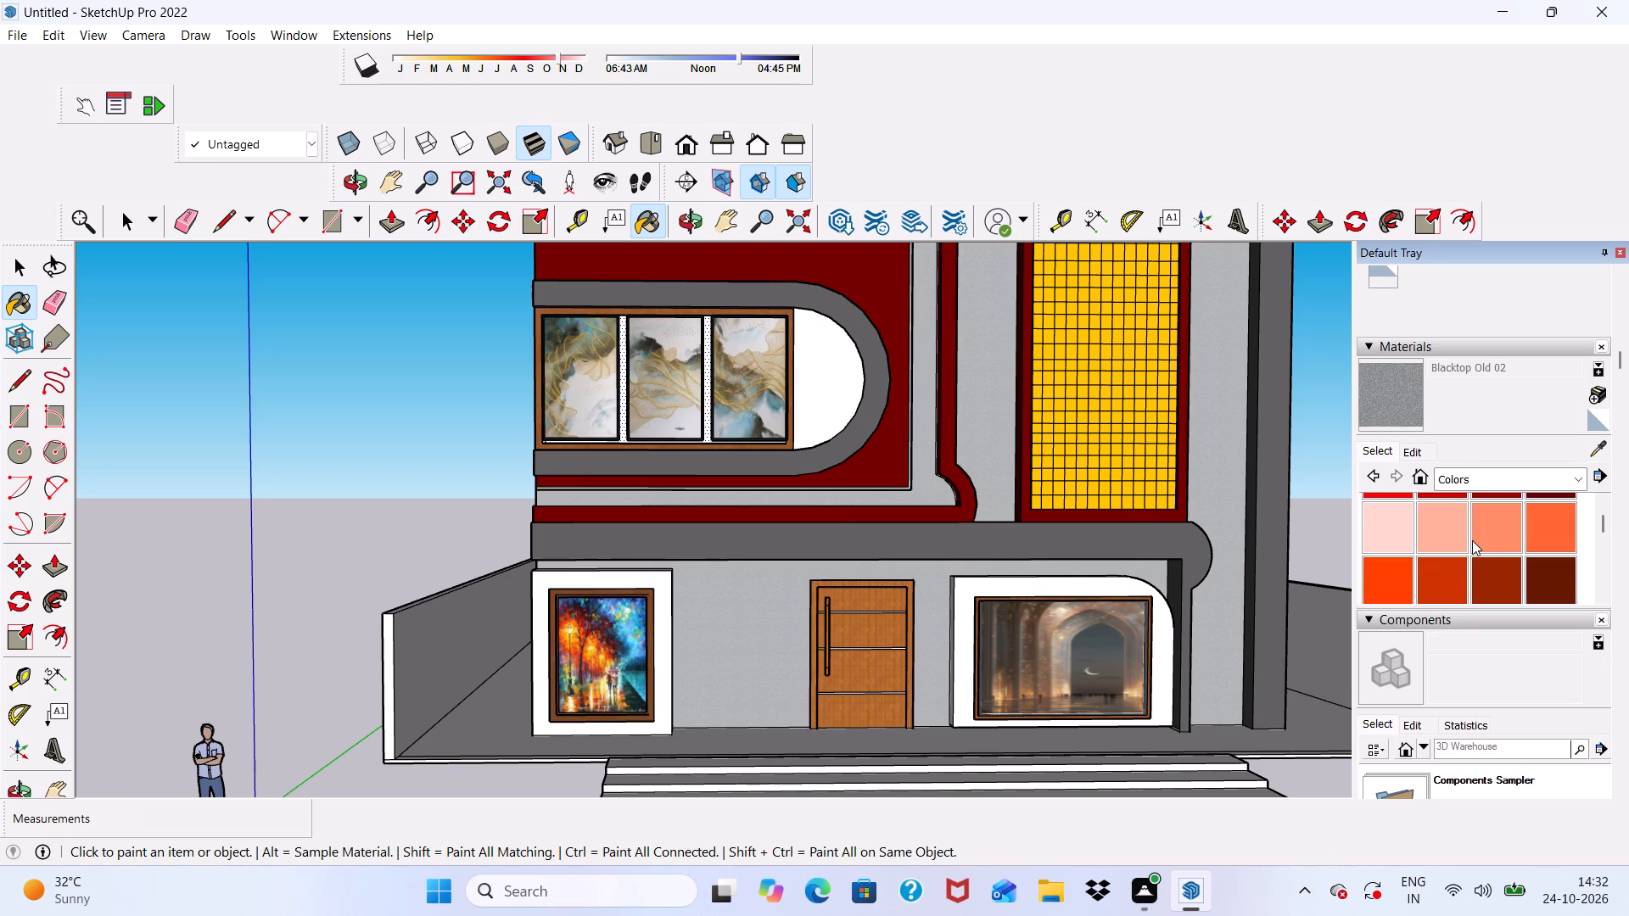
pyautogui.scroll(-1, 1472, 540)
pyautogui.click(1526, 530)
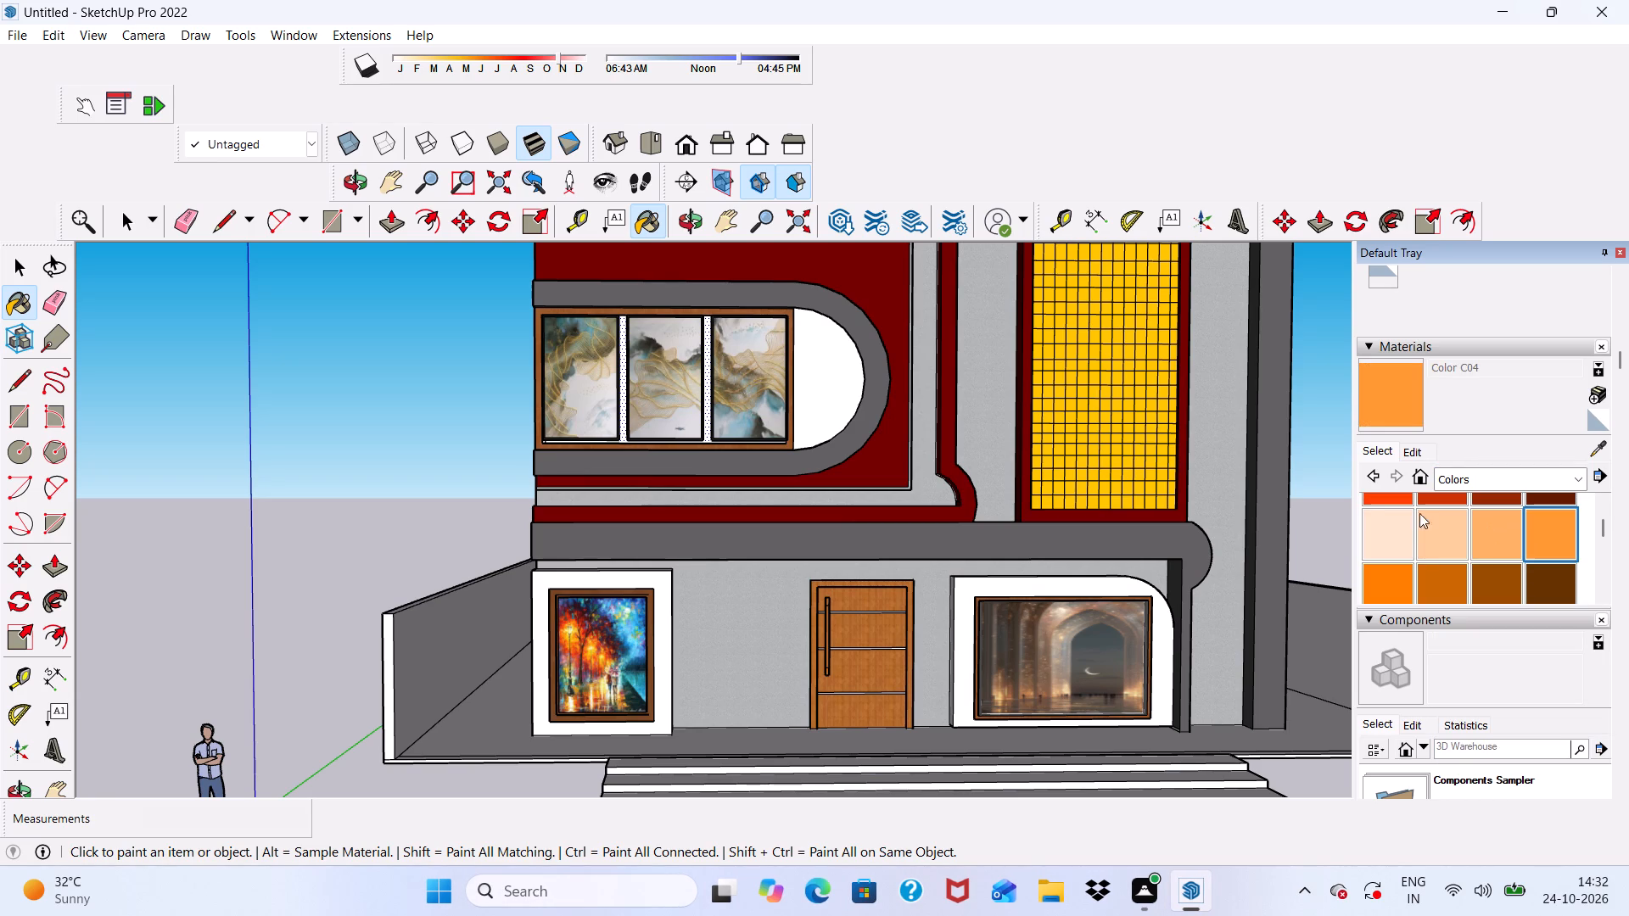
pyautogui.scroll(15, 576, 397)
pyautogui.click(731, 376)
pyautogui.scroll(-3, 731, 376)
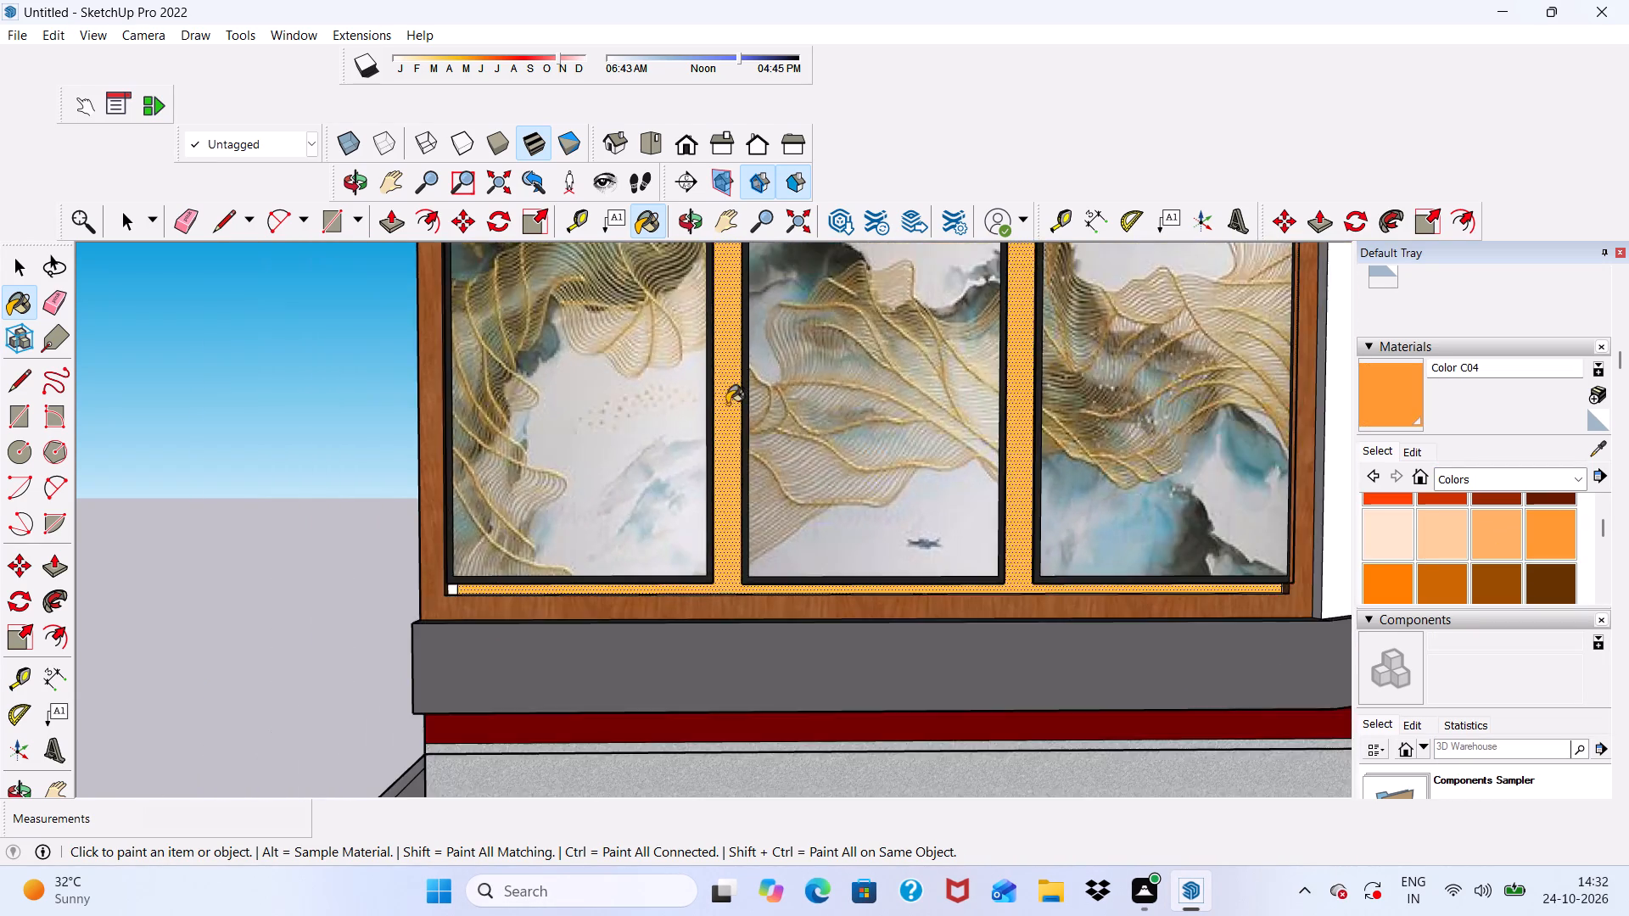
# Paint the white semicircular face beside the artwork, inside the rounded grey surround, with Color C04.
pyautogui.scroll(-8, 727, 404)
pyautogui.scroll(-1, 1050, 325)
pyautogui.click(1060, 326)
pyautogui.scroll(6, 1050, 363)
pyautogui.scroll(-3, 1028, 344)
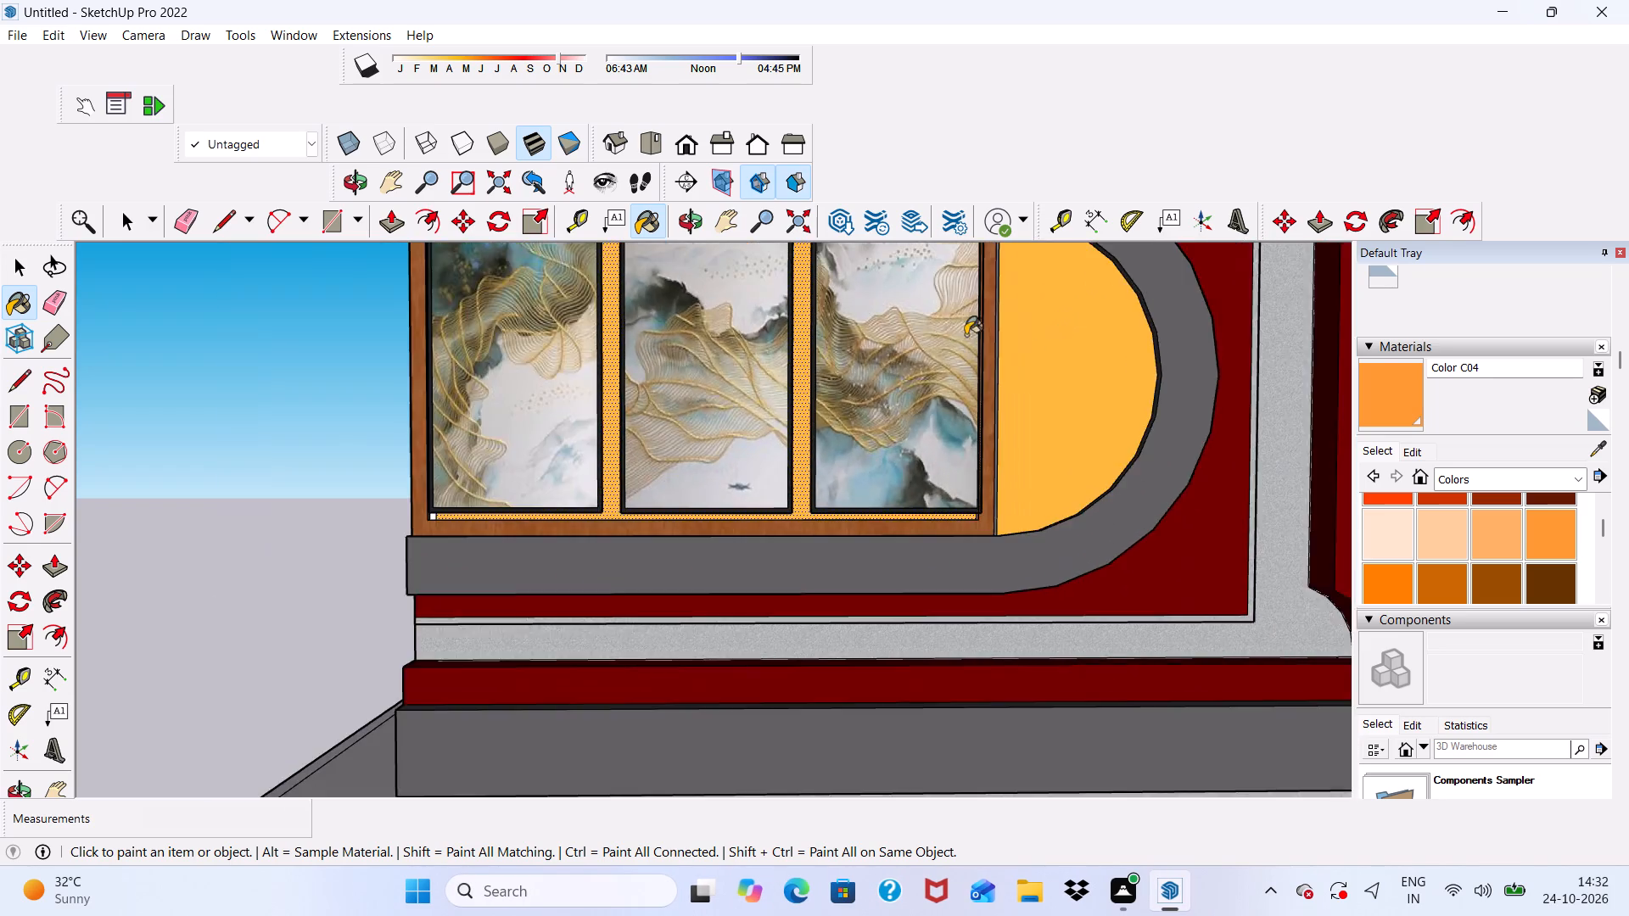
pyautogui.scroll(-8, 966, 335)
pyautogui.moveTo(903, 404); pyautogui.dragTo(949, 399, button='middle')
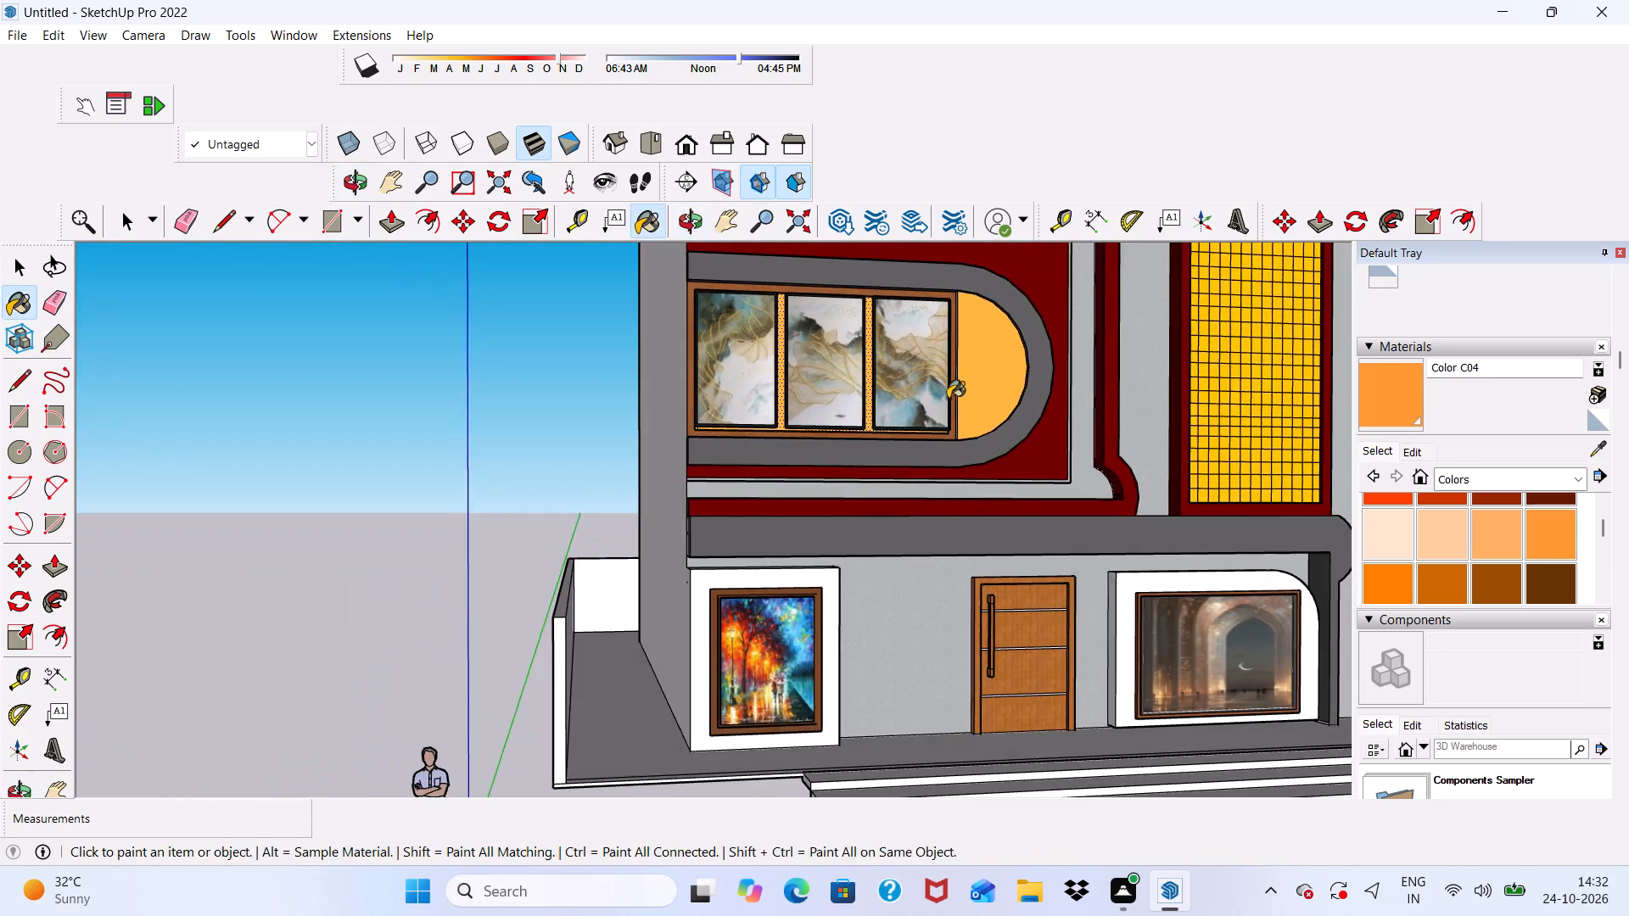
pyautogui.scroll(-5, 724, 395)
pyautogui.press('space')
# Examine the white surrounds of the two framed artworks on either side of the entrance door.
pyautogui.scroll(-5, 604, 422)
pyautogui.scroll(13, 754, 550)
pyautogui.scroll(5, 572, 389)
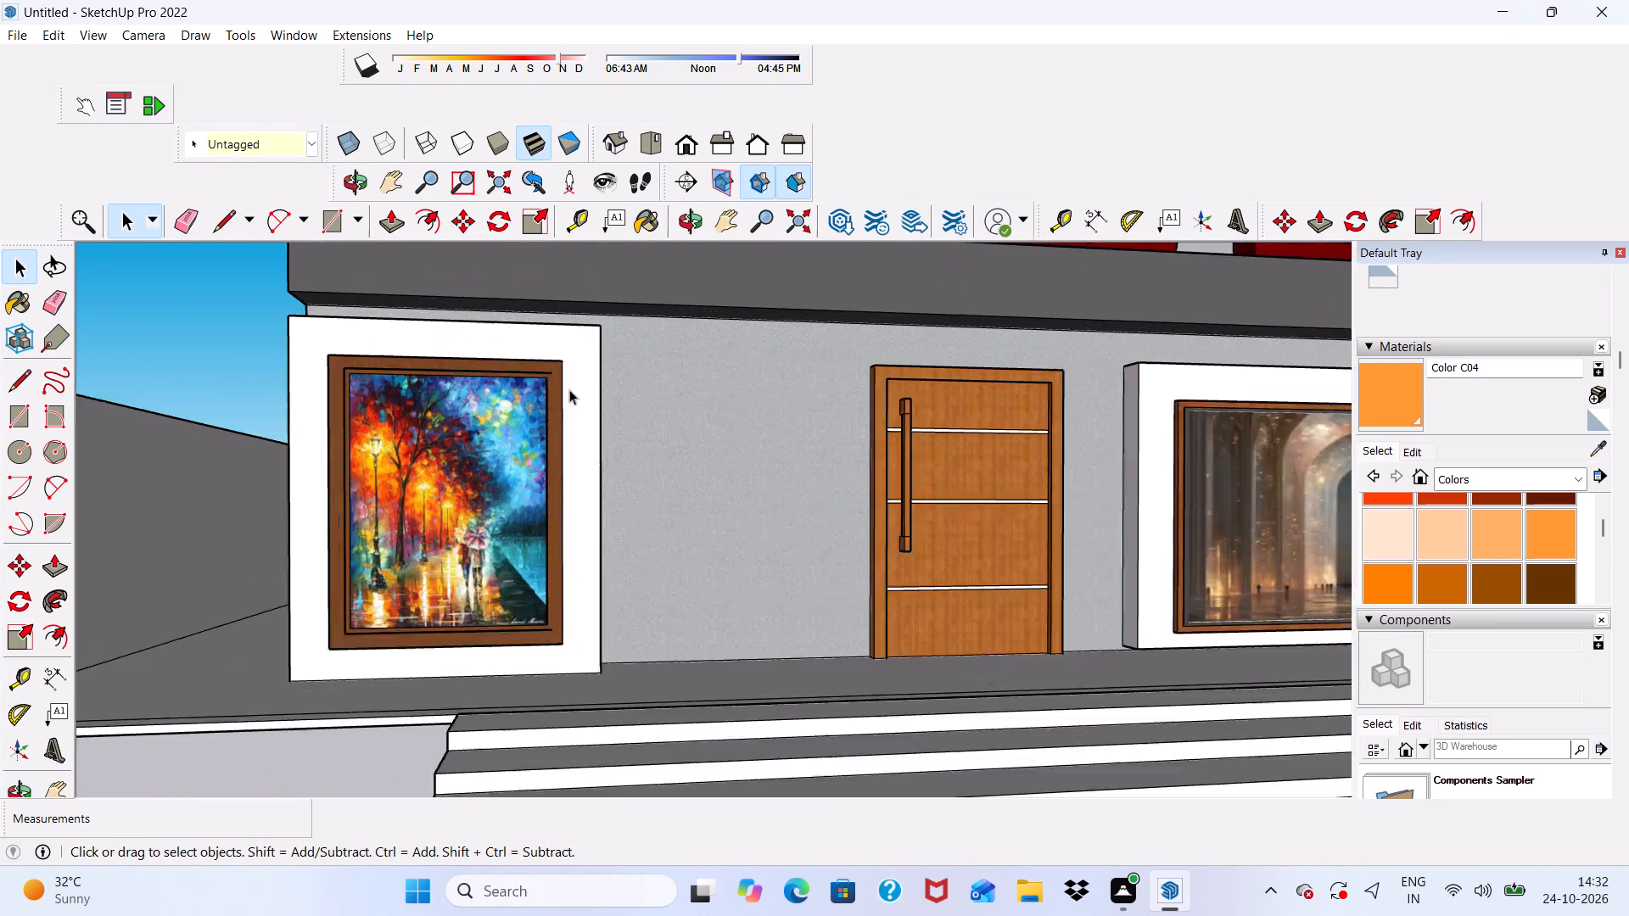
pyautogui.scroll(1, 569, 389)
pyautogui.scroll(-3, 546, 347)
pyautogui.scroll(5, 535, 338)
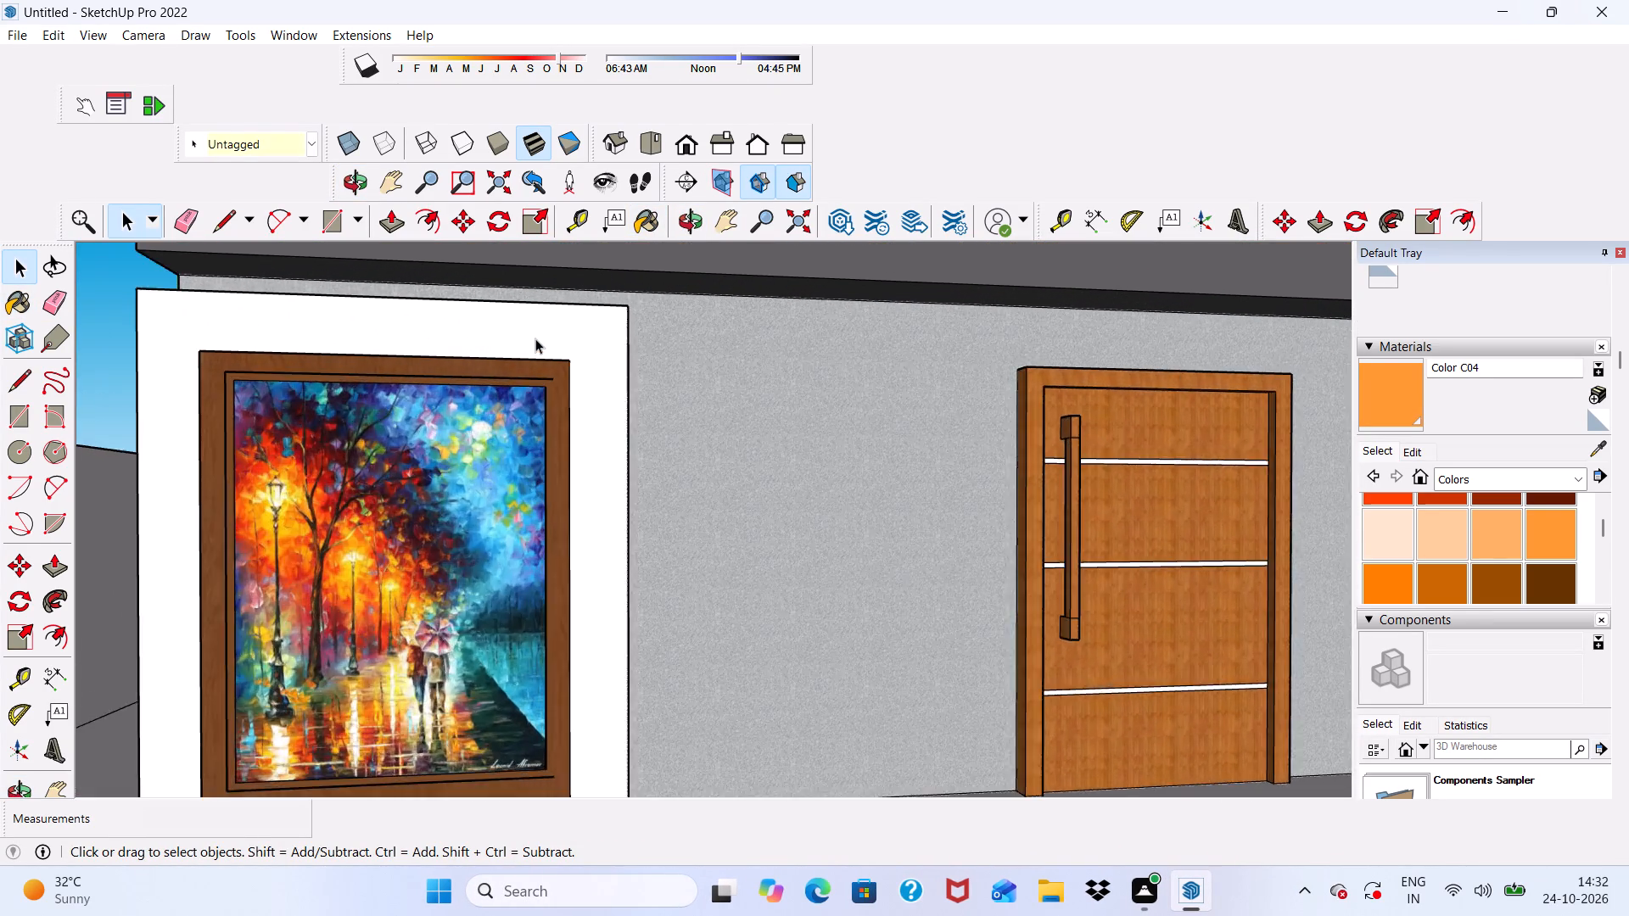
pyautogui.scroll(-6, 529, 338)
pyautogui.moveTo(504, 375); pyautogui.dragTo(350, 433, button='middle')
pyautogui.moveTo(360, 422); pyautogui.dragTo(373, 414, button='middle')
pyautogui.scroll(-12, 593, 356)
pyautogui.moveTo(402, 355); pyautogui.dragTo(567, 332, button='middle')
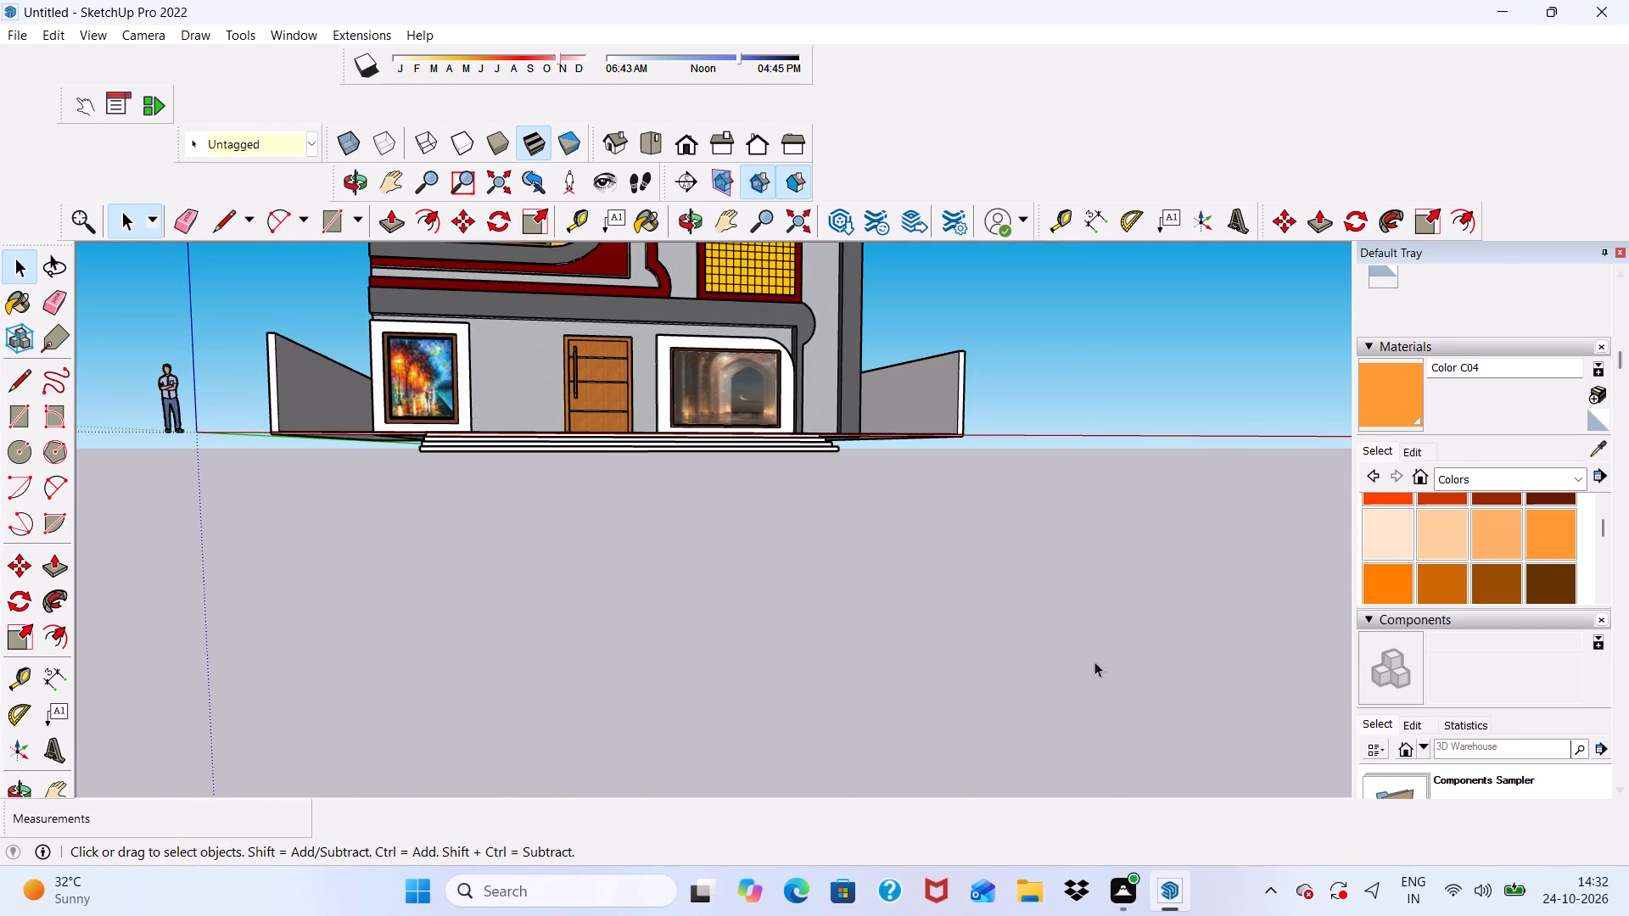
# Paint the white front face around the autumn street painting with 0035_Tan from the Colors-Named collection.
pyautogui.click(1576, 475)
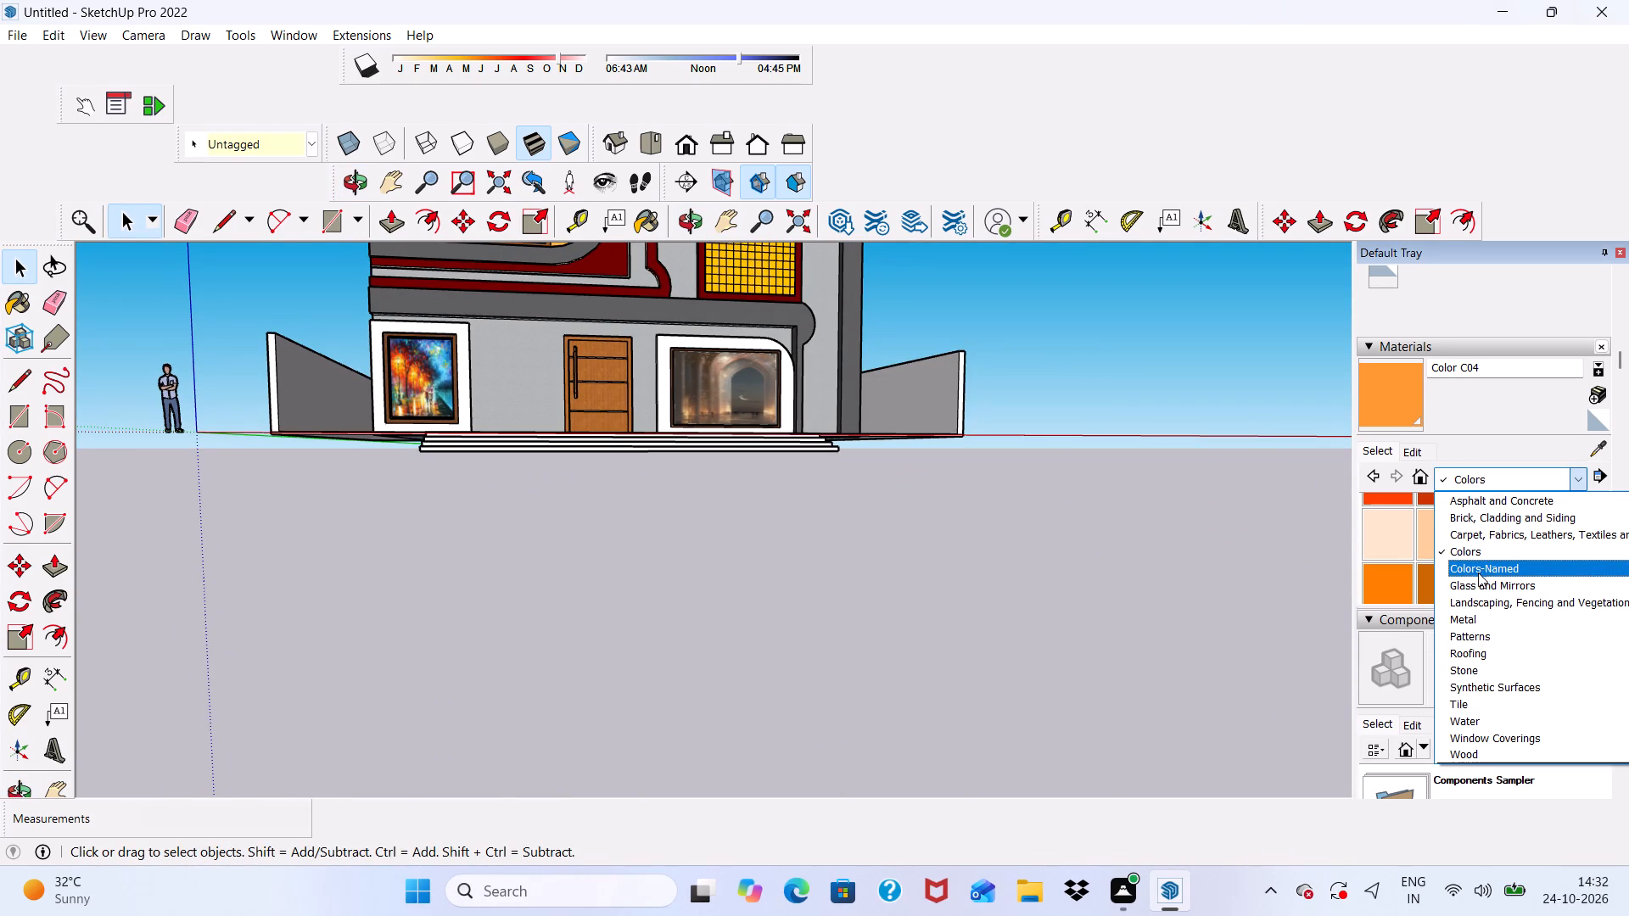
pyautogui.click(1479, 570)
pyautogui.scroll(-3, 1474, 534)
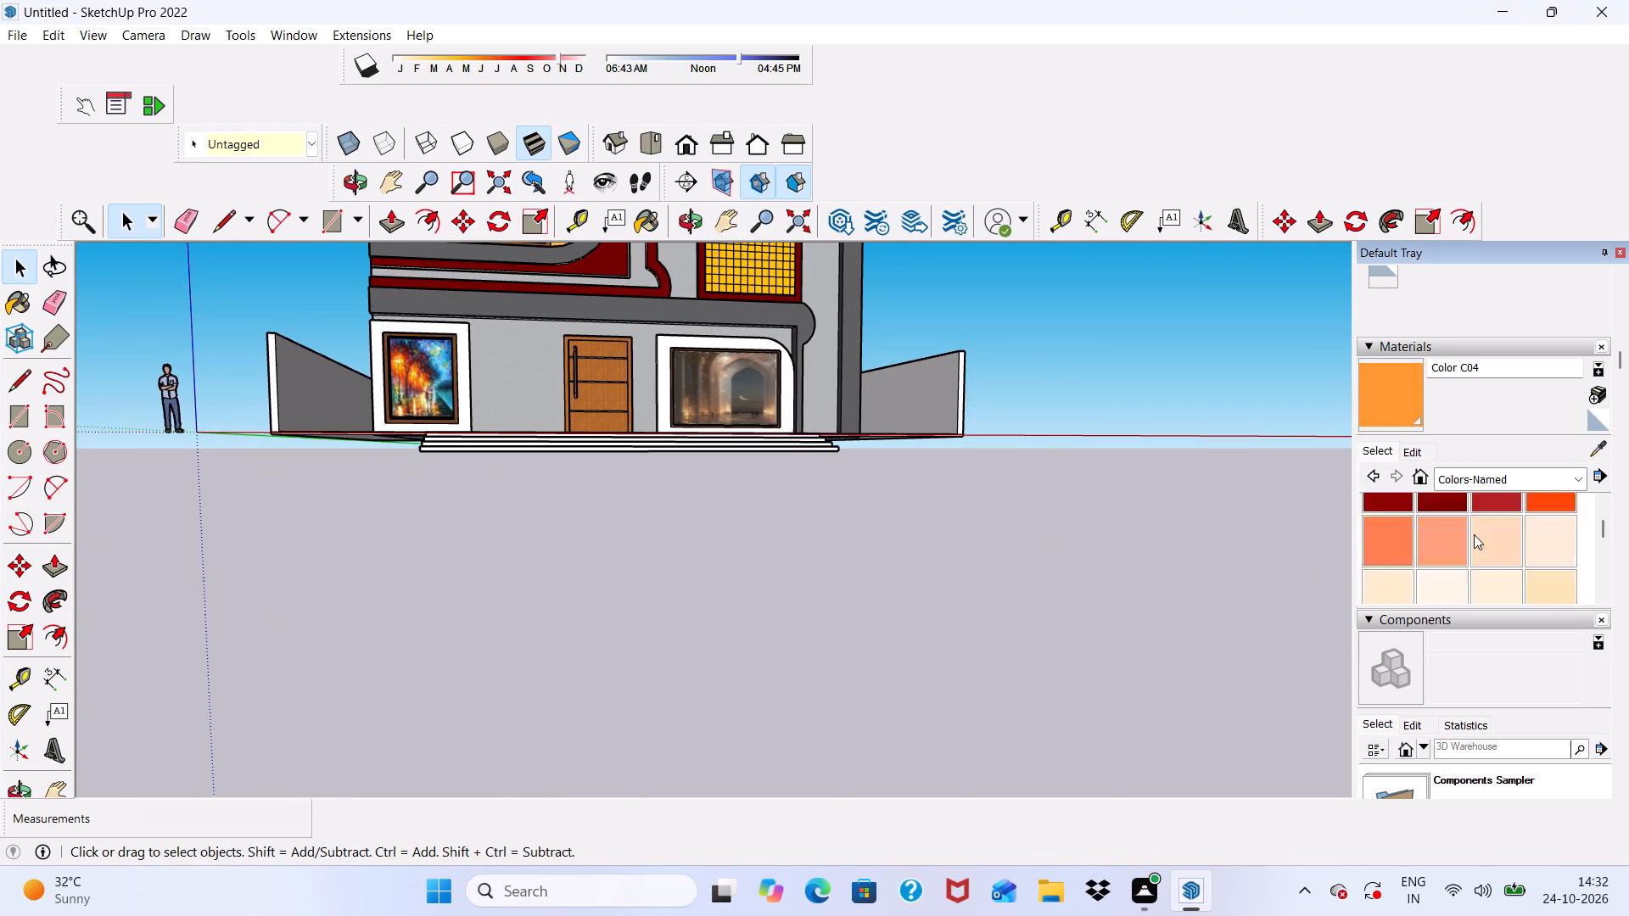
pyautogui.scroll(-3, 1474, 534)
pyautogui.scroll(2, 1470, 525)
pyautogui.click(1492, 549)
pyautogui.scroll(14, 502, 386)
pyautogui.click(417, 311)
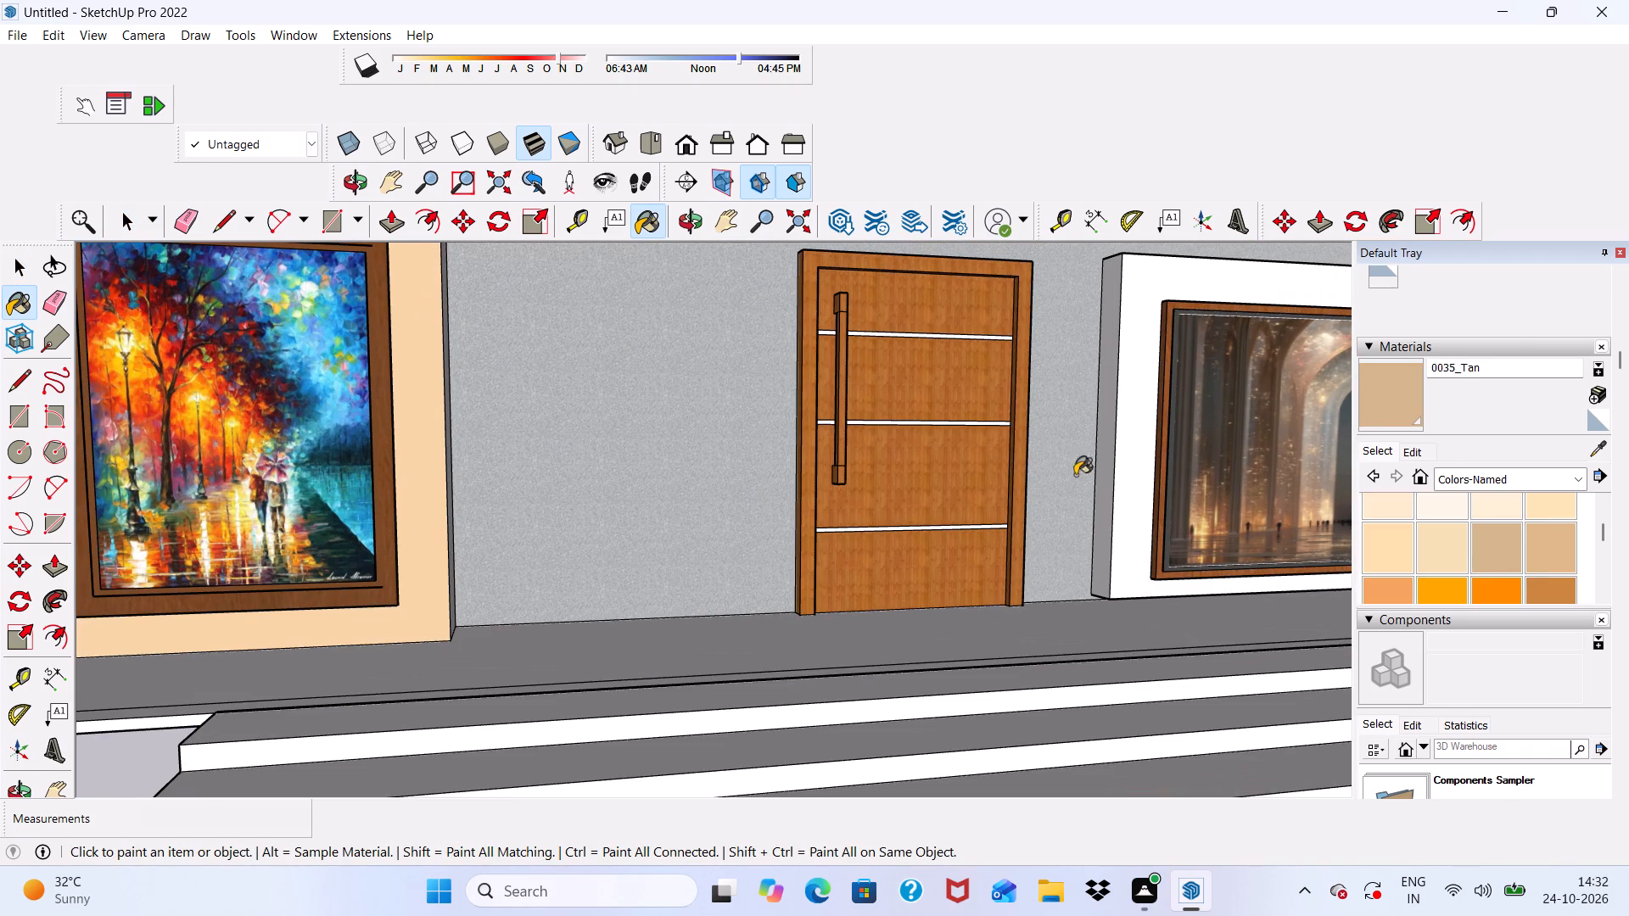
# Darken the 0035_Tan material to a muted brown by lowering its brightness.
pyautogui.click(1414, 450)
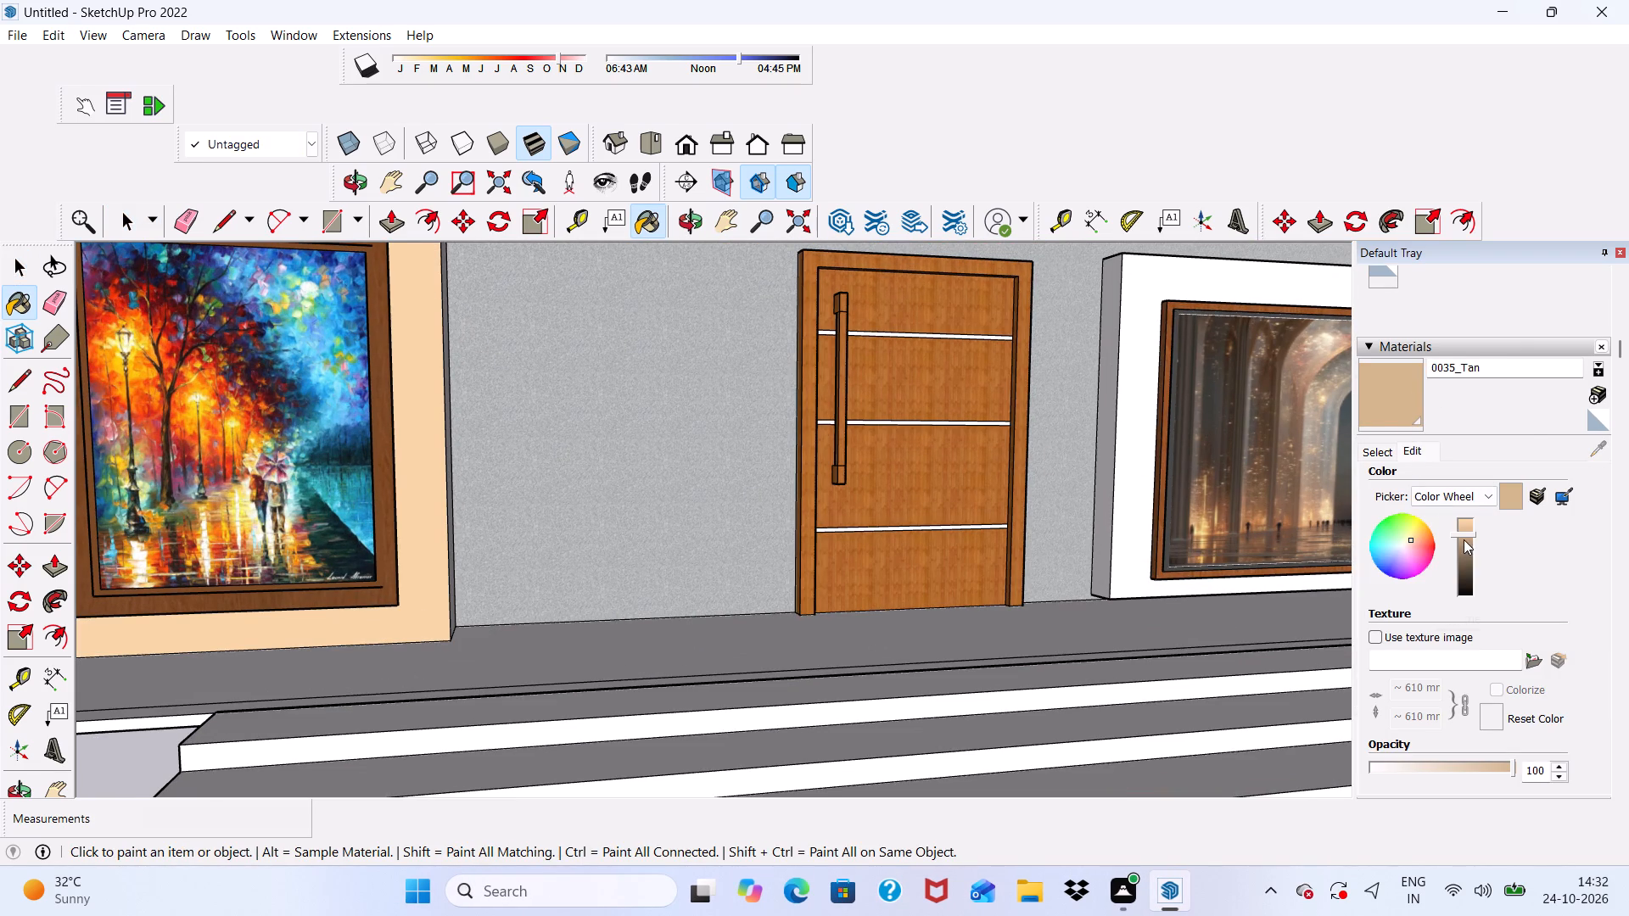
pyautogui.moveTo(1464, 539); pyautogui.dragTo(1469, 559)
pyautogui.scroll(-5, 276, 521)
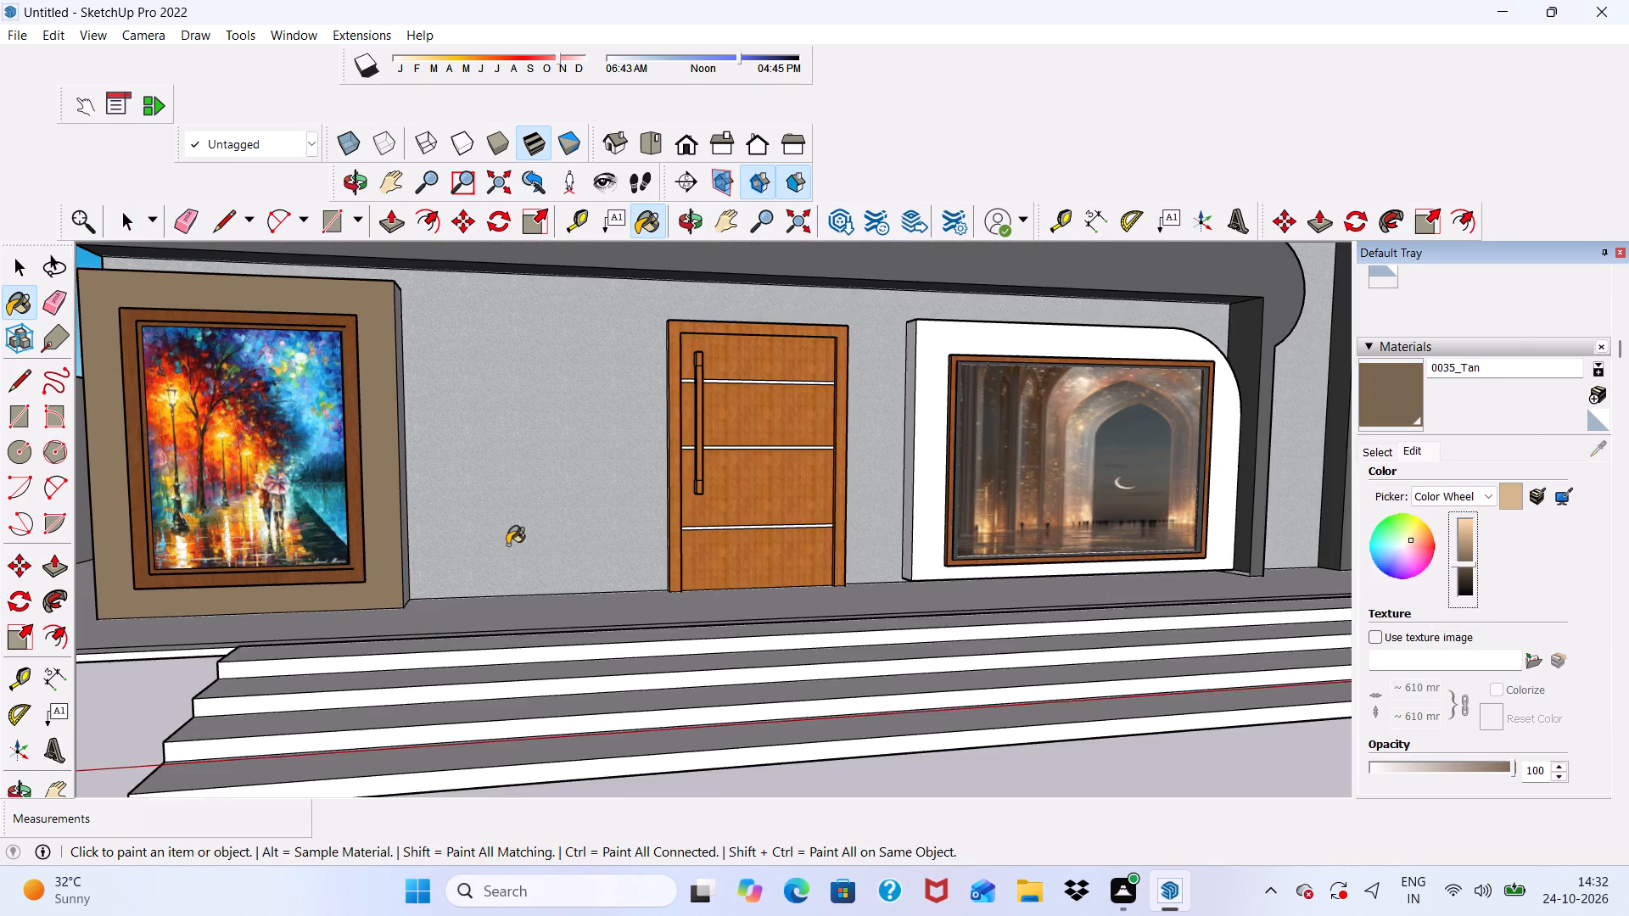
# Paint the side faces of the autumn painting's projecting surround with the darkened 0035_Tan.
pyautogui.moveTo(507, 545); pyautogui.dragTo(308, 551, button='middle')
pyautogui.scroll(10, 305, 535)
pyautogui.click(507, 386)
pyautogui.scroll(-6, 449, 409)
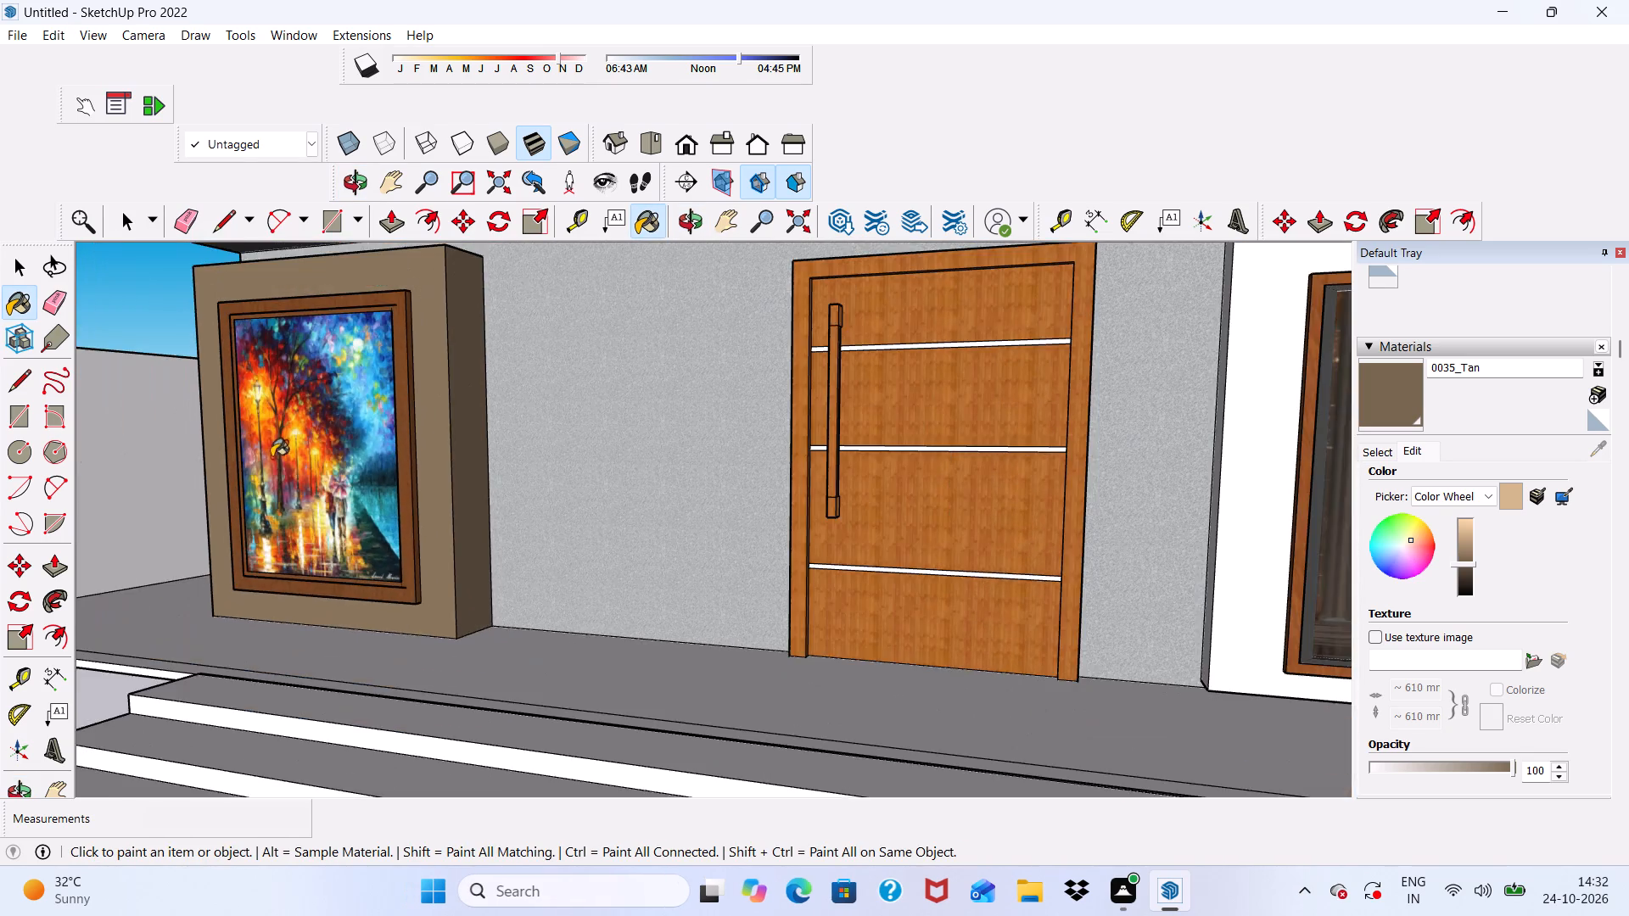
pyautogui.moveTo(271, 457); pyautogui.dragTo(825, 540, button='middle')
pyautogui.scroll(-11, 364, 408)
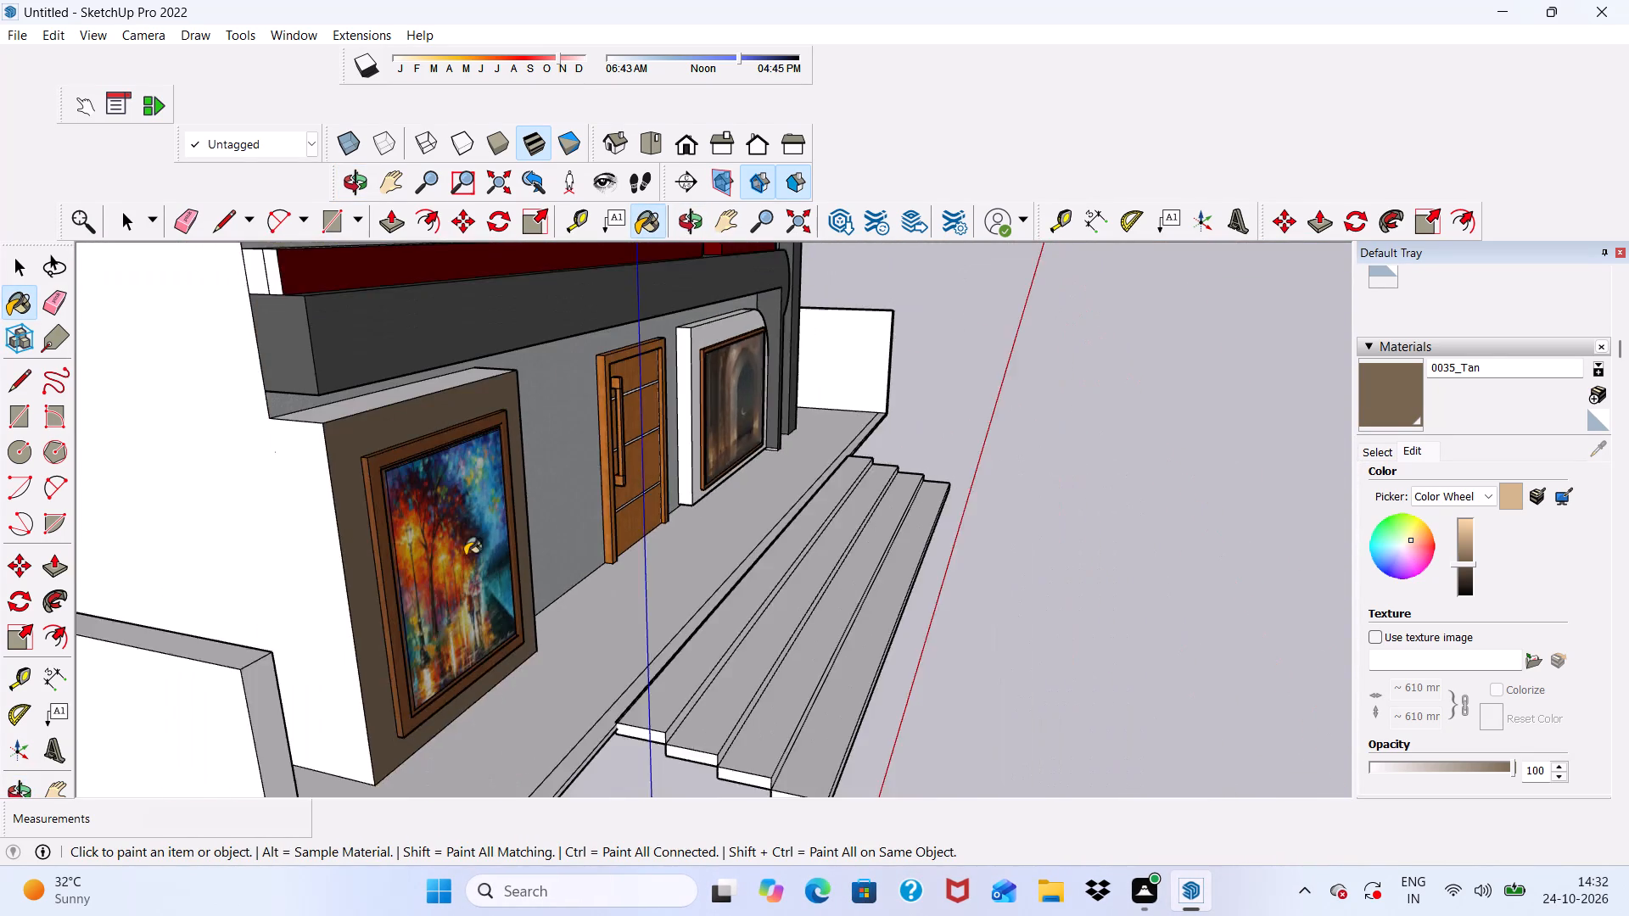
pyautogui.scroll(5, 373, 445)
pyautogui.click(311, 411)
# Paint the front, door-side and top faces of the moonlit arch artwork's surround with the darkened 0035_Tan.
pyautogui.scroll(-13, 273, 423)
pyautogui.moveTo(238, 517); pyautogui.dragTo(0, 525, button='middle')
pyautogui.scroll(10, 669, 411)
pyautogui.click(648, 344)
pyautogui.scroll(8, 631, 350)
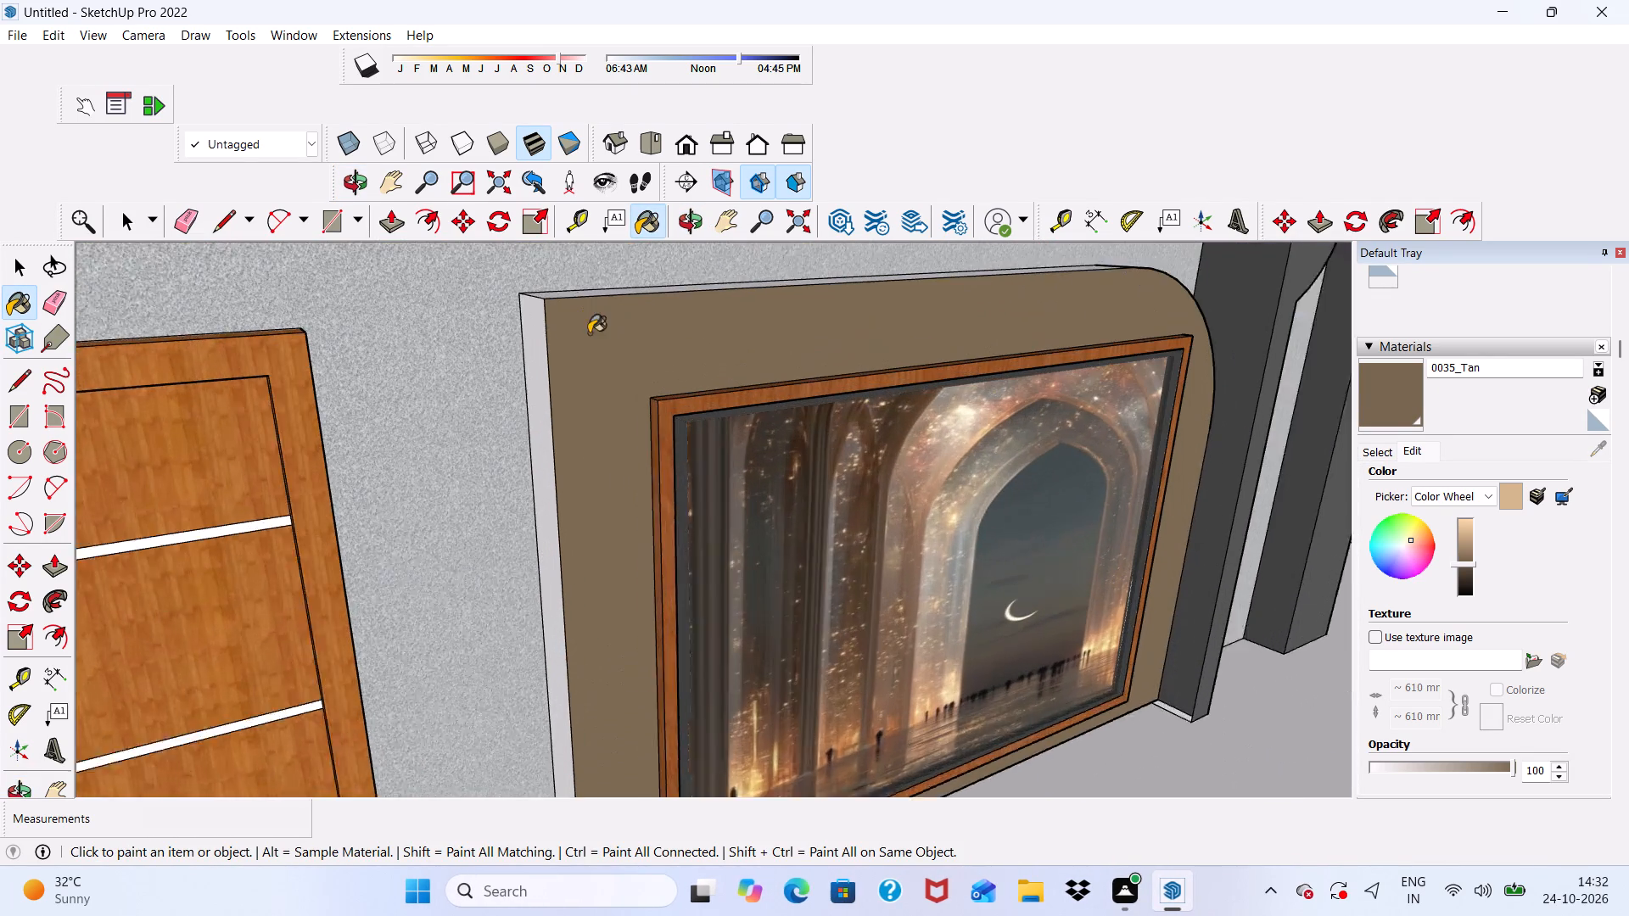
pyautogui.scroll(2, 589, 333)
pyautogui.click(529, 304)
pyautogui.scroll(5, 573, 282)
pyautogui.scroll(-3, 573, 282)
pyautogui.moveTo(573, 282); pyautogui.dragTo(572, 371, button='middle')
pyautogui.click(572, 371)
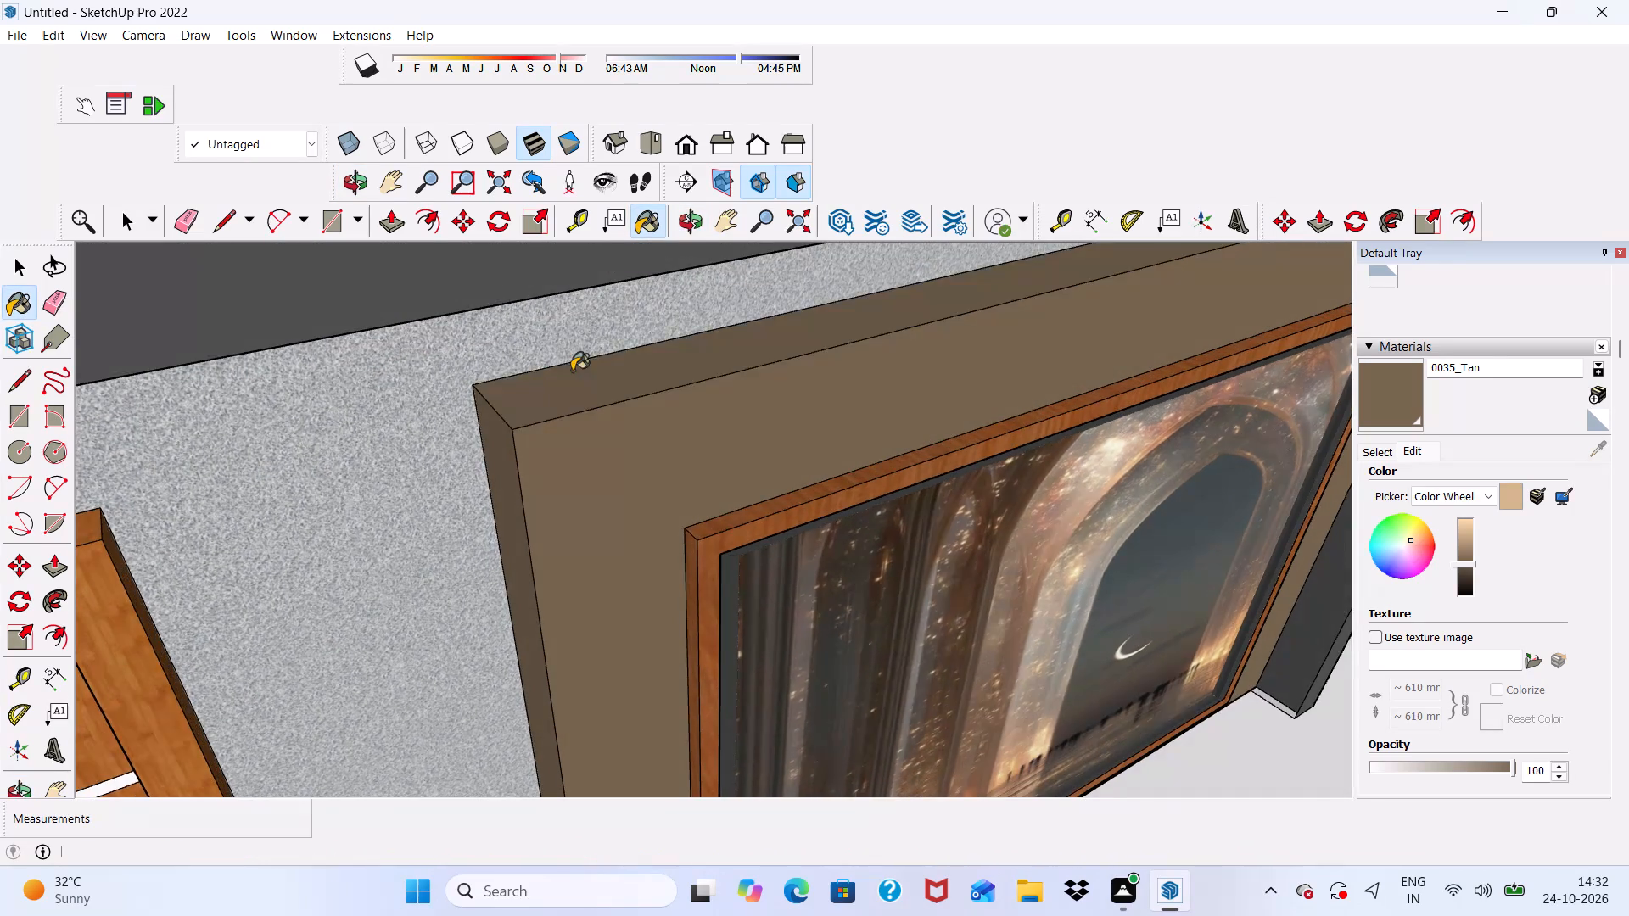
# Paint the white curved corner face of the moonlit arch artwork's surround with 0035_Tan.
pyautogui.scroll(-11, 354, 430)
pyautogui.moveTo(999, 405); pyautogui.dragTo(544, 323, button='middle')
pyautogui.scroll(4, 1005, 360)
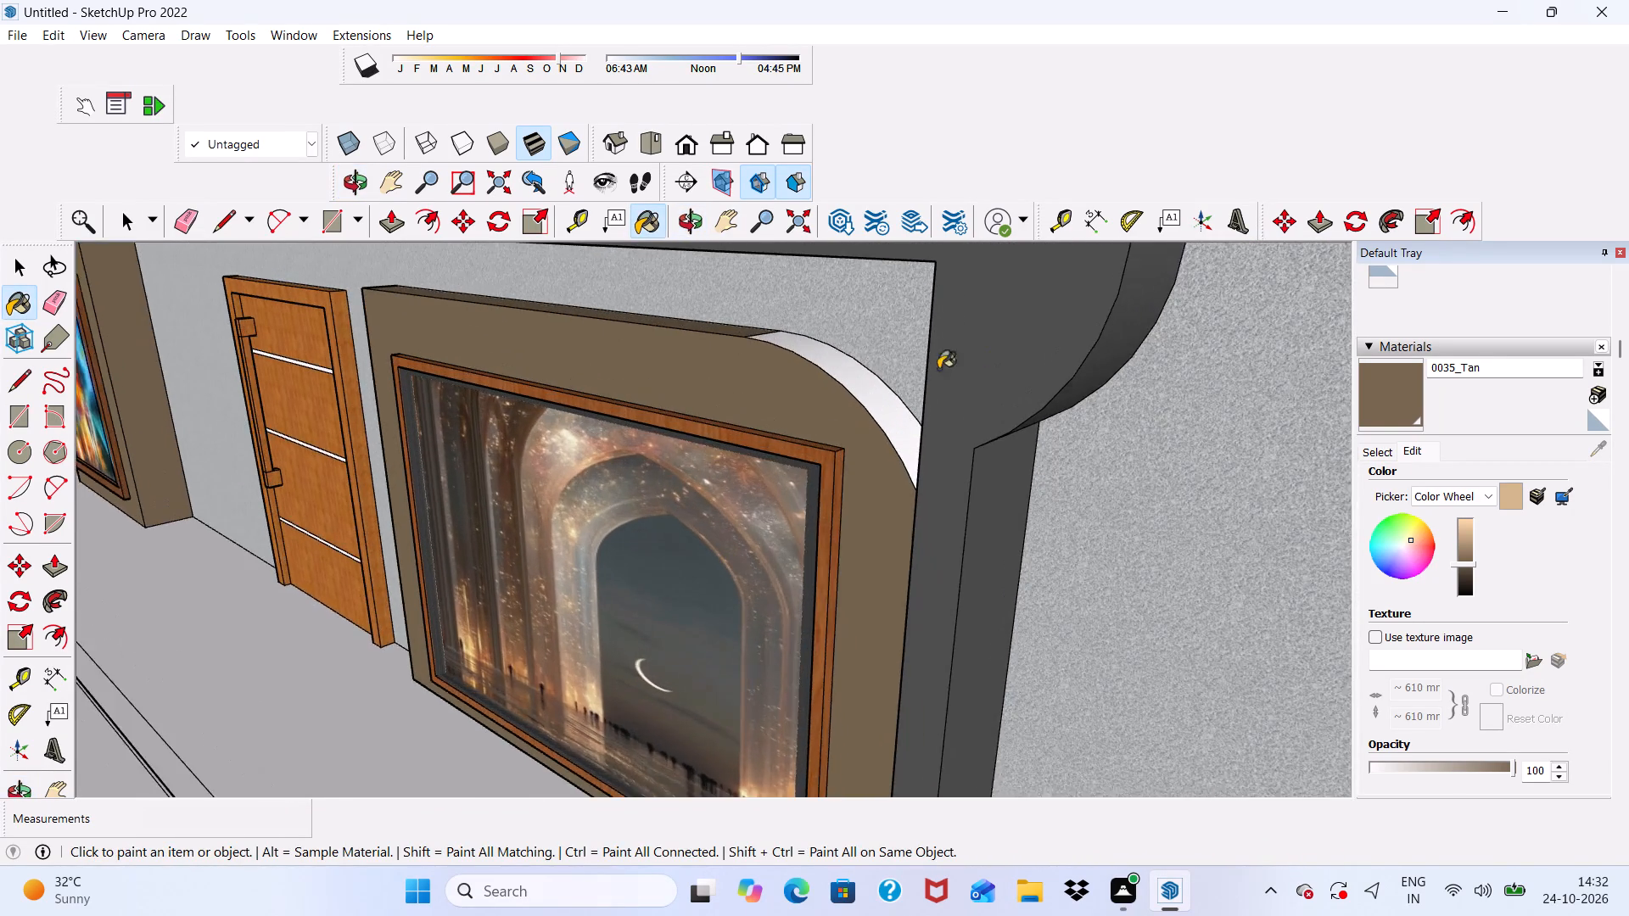
pyautogui.scroll(5, 938, 369)
pyautogui.click(865, 383)
# Inspect the moonlit arch artwork's surround, including its lower edge, for unpainted faces.
pyautogui.scroll(-7, 859, 382)
pyautogui.moveTo(776, 373); pyautogui.dragTo(1010, 313, button='middle')
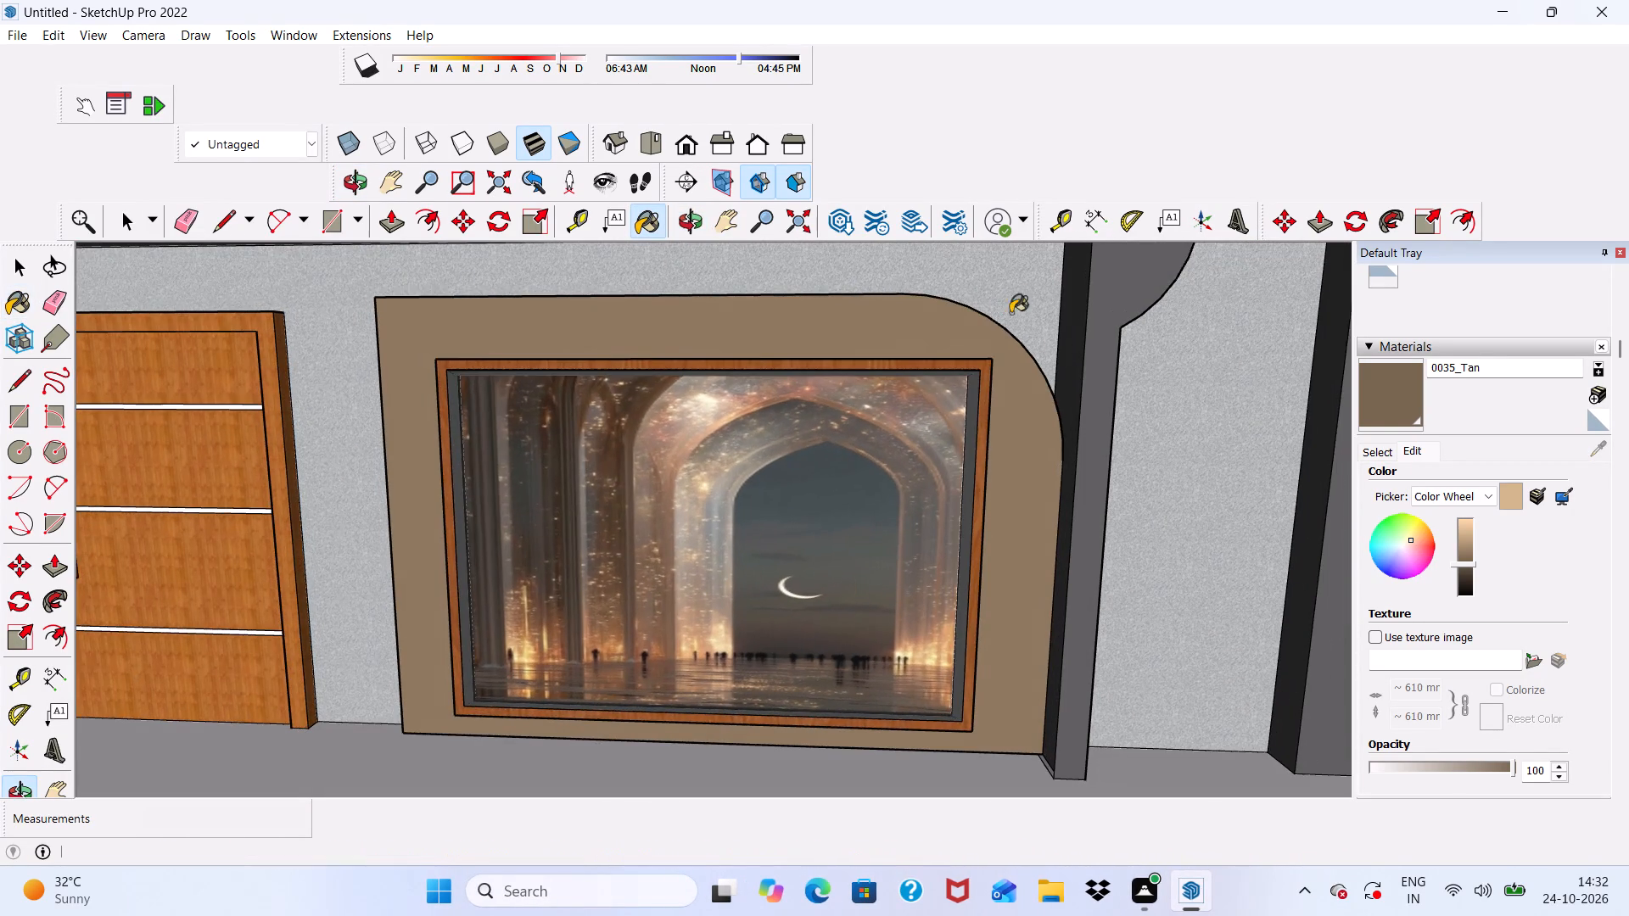
pyautogui.scroll(-5, 1022, 232)
pyautogui.moveTo(796, 510); pyautogui.dragTo(963, 419, button='middle')
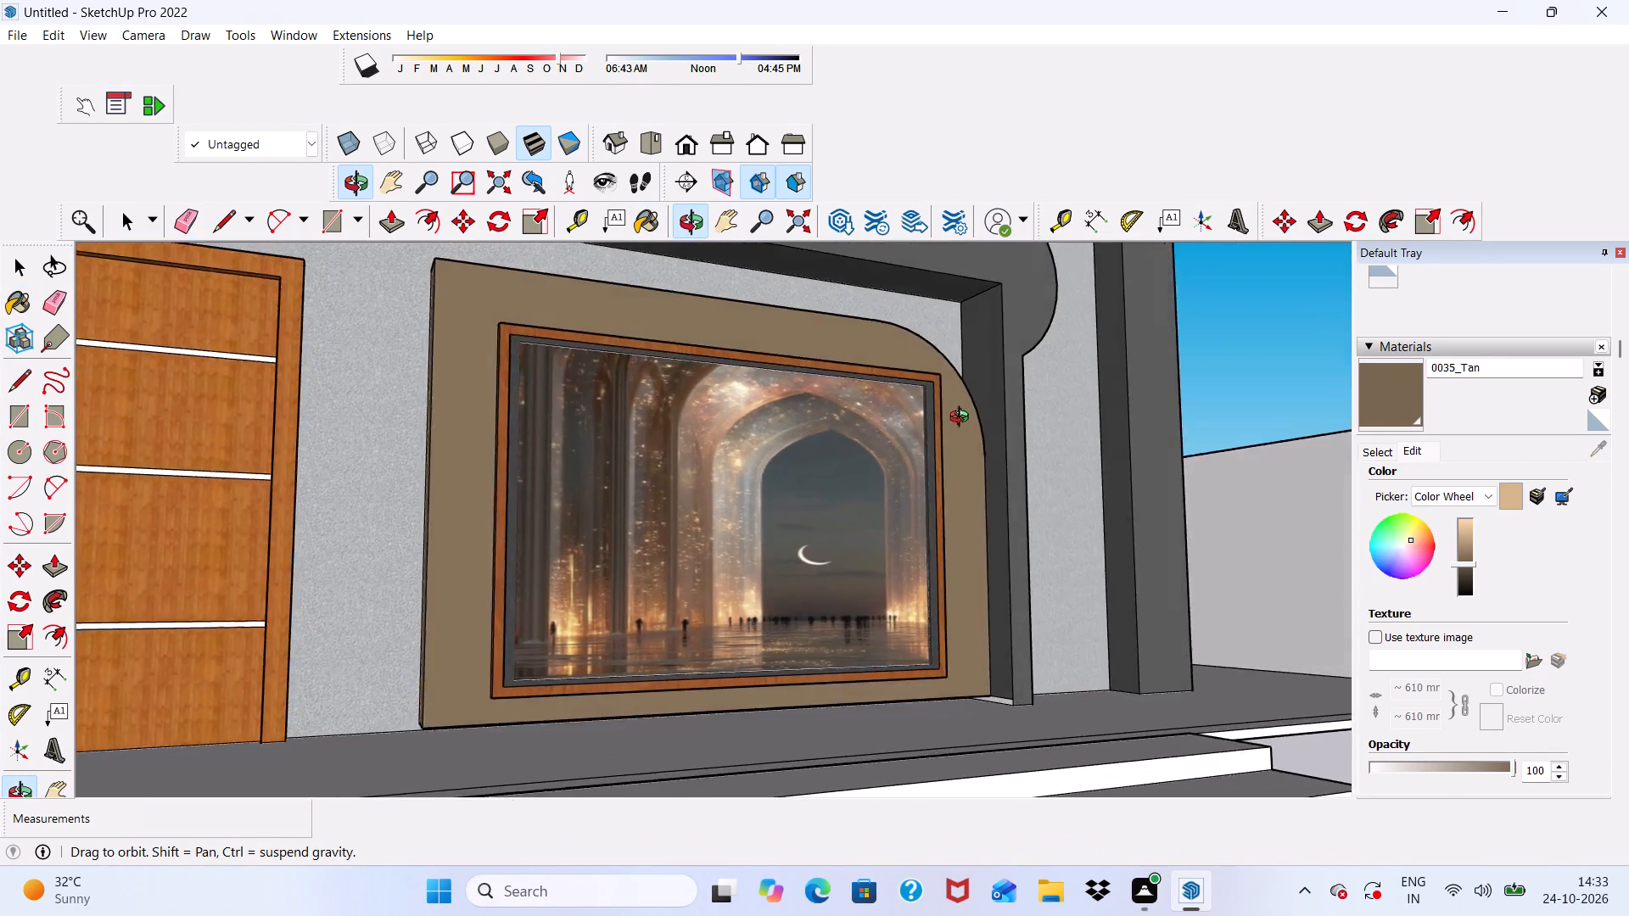
pyautogui.moveTo(963, 419); pyautogui.dragTo(830, 379, button='middle')
pyautogui.scroll(17, 258, 756)
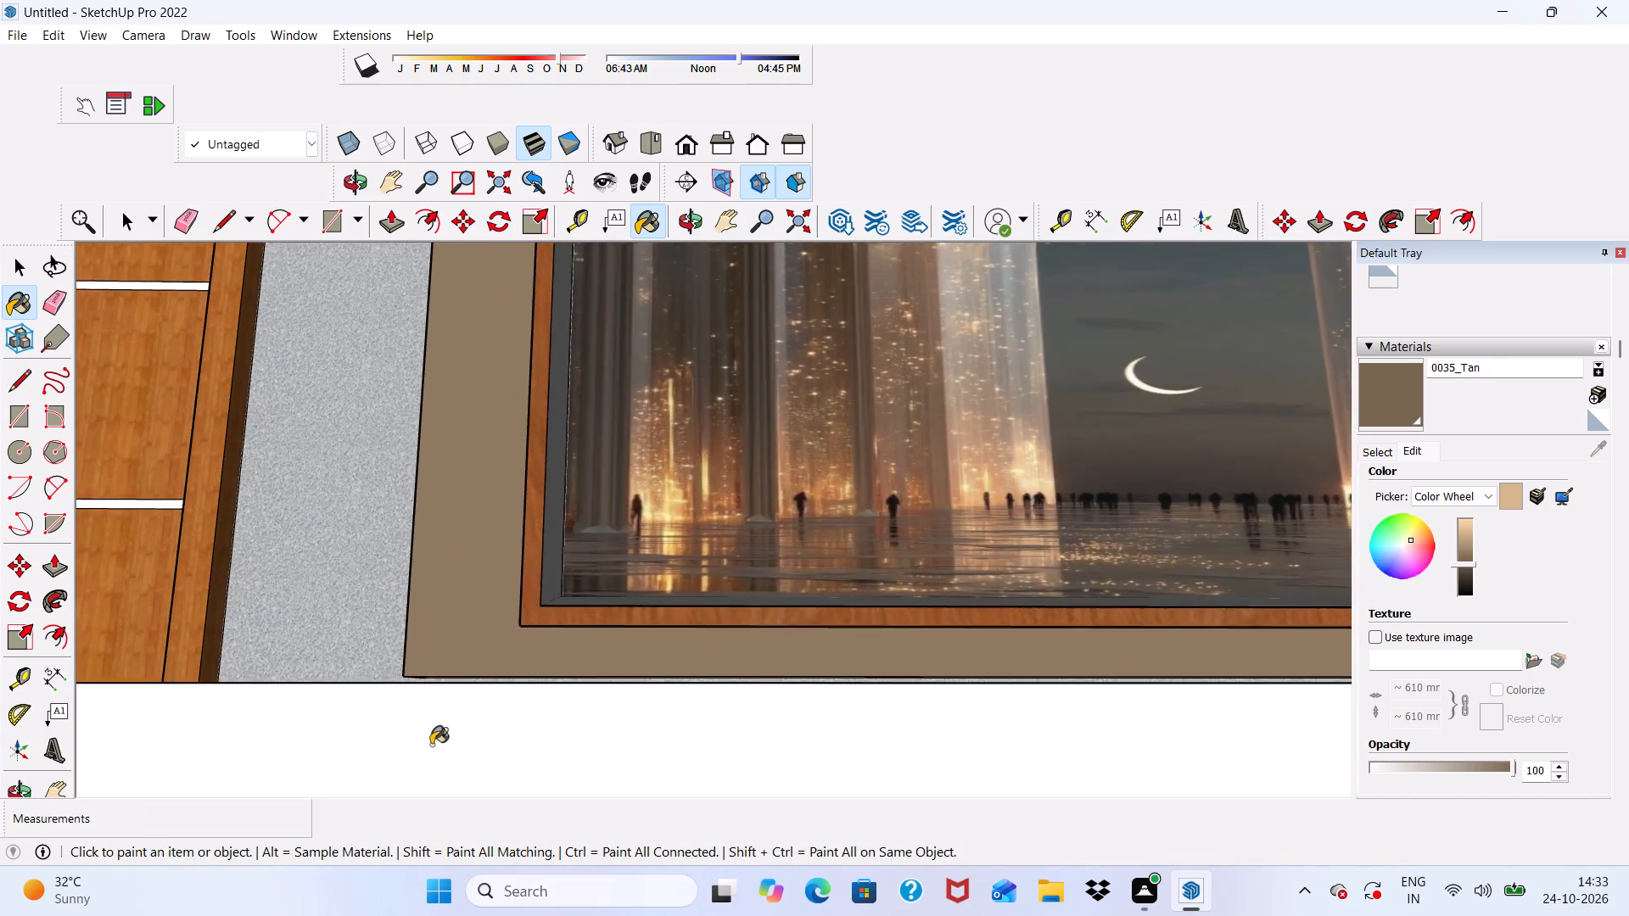
pyautogui.scroll(4, 431, 745)
pyautogui.scroll(-1, 431, 745)
pyautogui.scroll(1, 449, 710)
pyautogui.scroll(-12, 514, 568)
pyautogui.moveTo(627, 636); pyautogui.dragTo(634, 763, button='middle')
pyautogui.press('space')
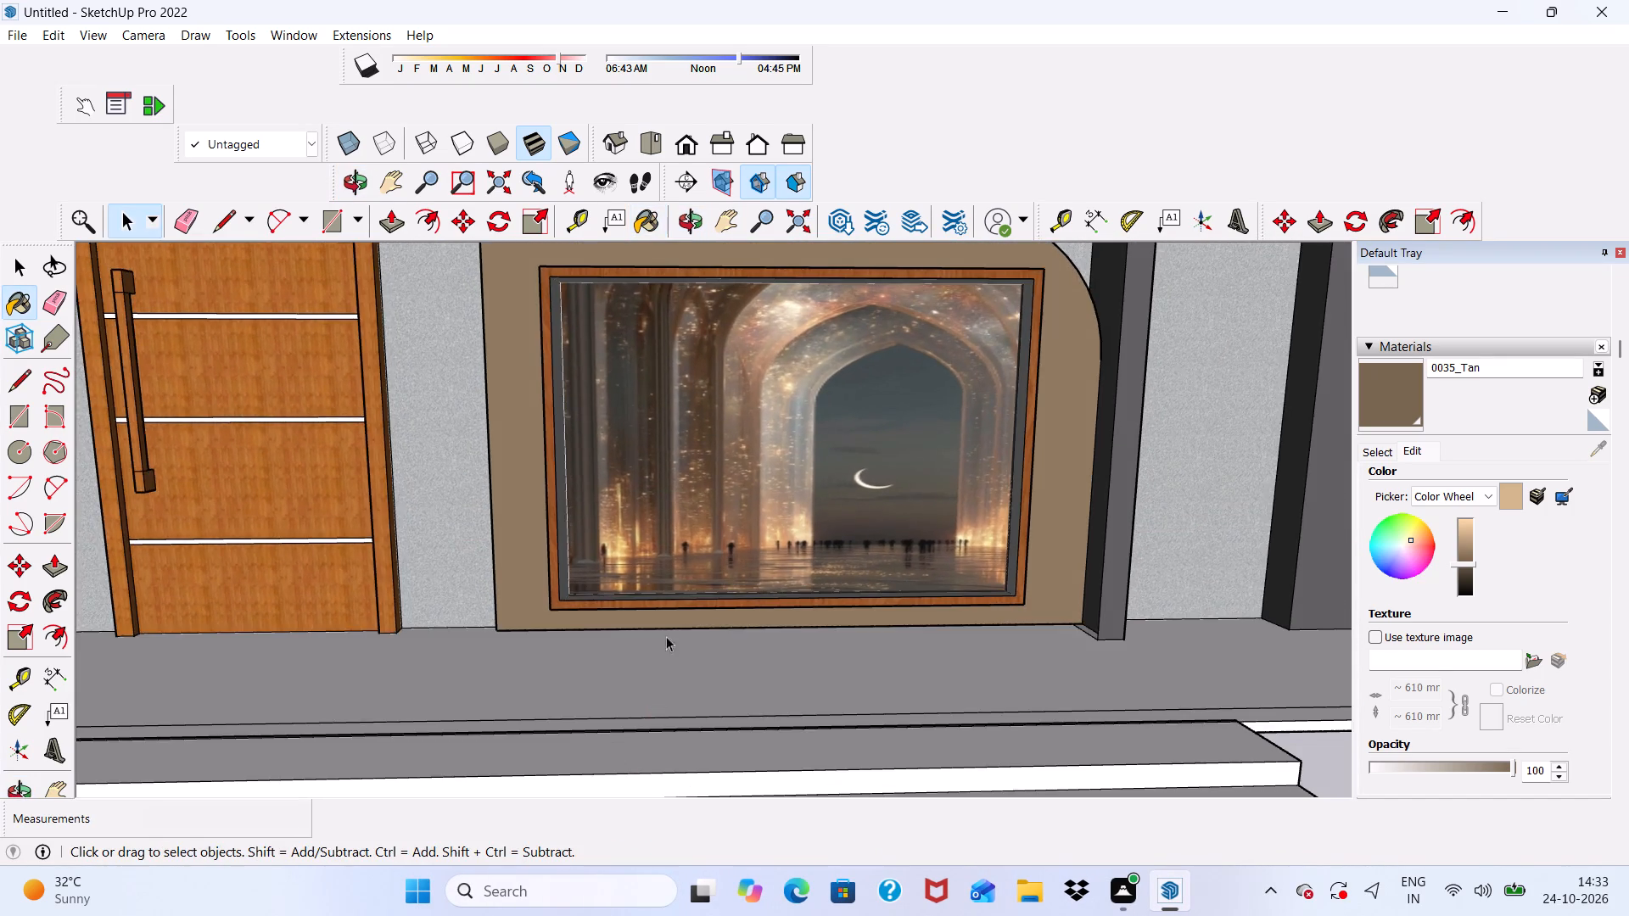
# Examine the colours of the whole front facade from a distance and from below.
pyautogui.scroll(-9, 658, 558)
pyautogui.scroll(1, 763, 572)
pyautogui.scroll(-16, 763, 572)
pyautogui.scroll(5, 842, 600)
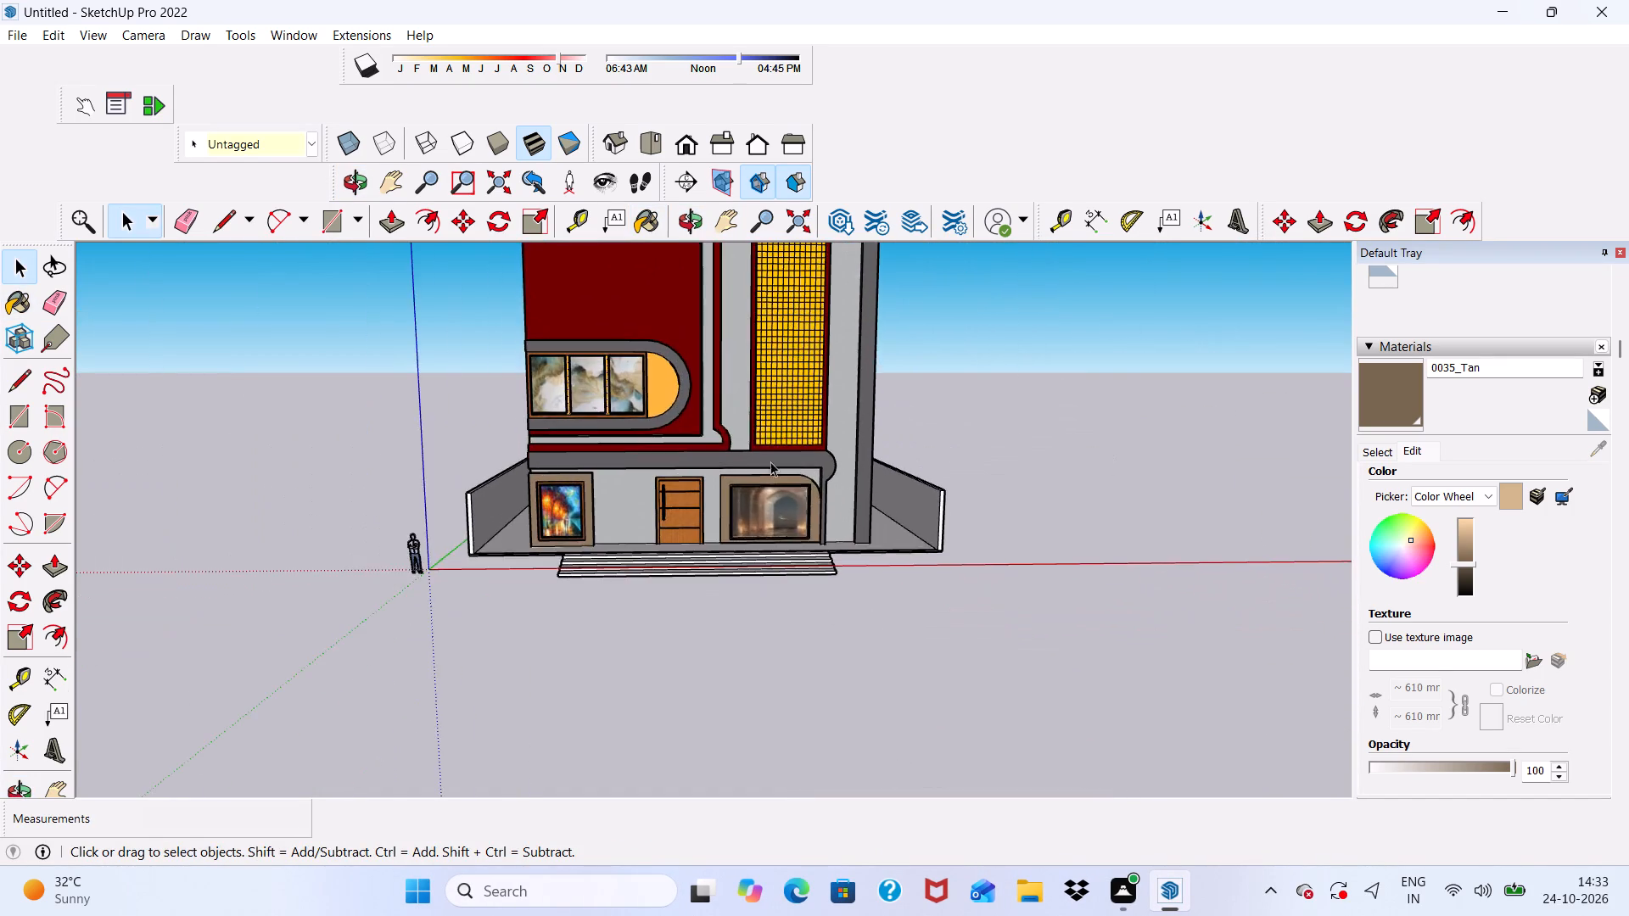
pyautogui.scroll(-3, 719, 381)
pyautogui.scroll(5, 755, 656)
pyautogui.scroll(-5, 723, 521)
pyautogui.scroll(5, 701, 388)
pyautogui.scroll(-8, 701, 387)
pyautogui.scroll(2, 817, 706)
pyautogui.scroll(-2, 786, 550)
pyautogui.moveTo(783, 541); pyautogui.dragTo(764, 404, button='middle')
pyautogui.scroll(4, 764, 404)
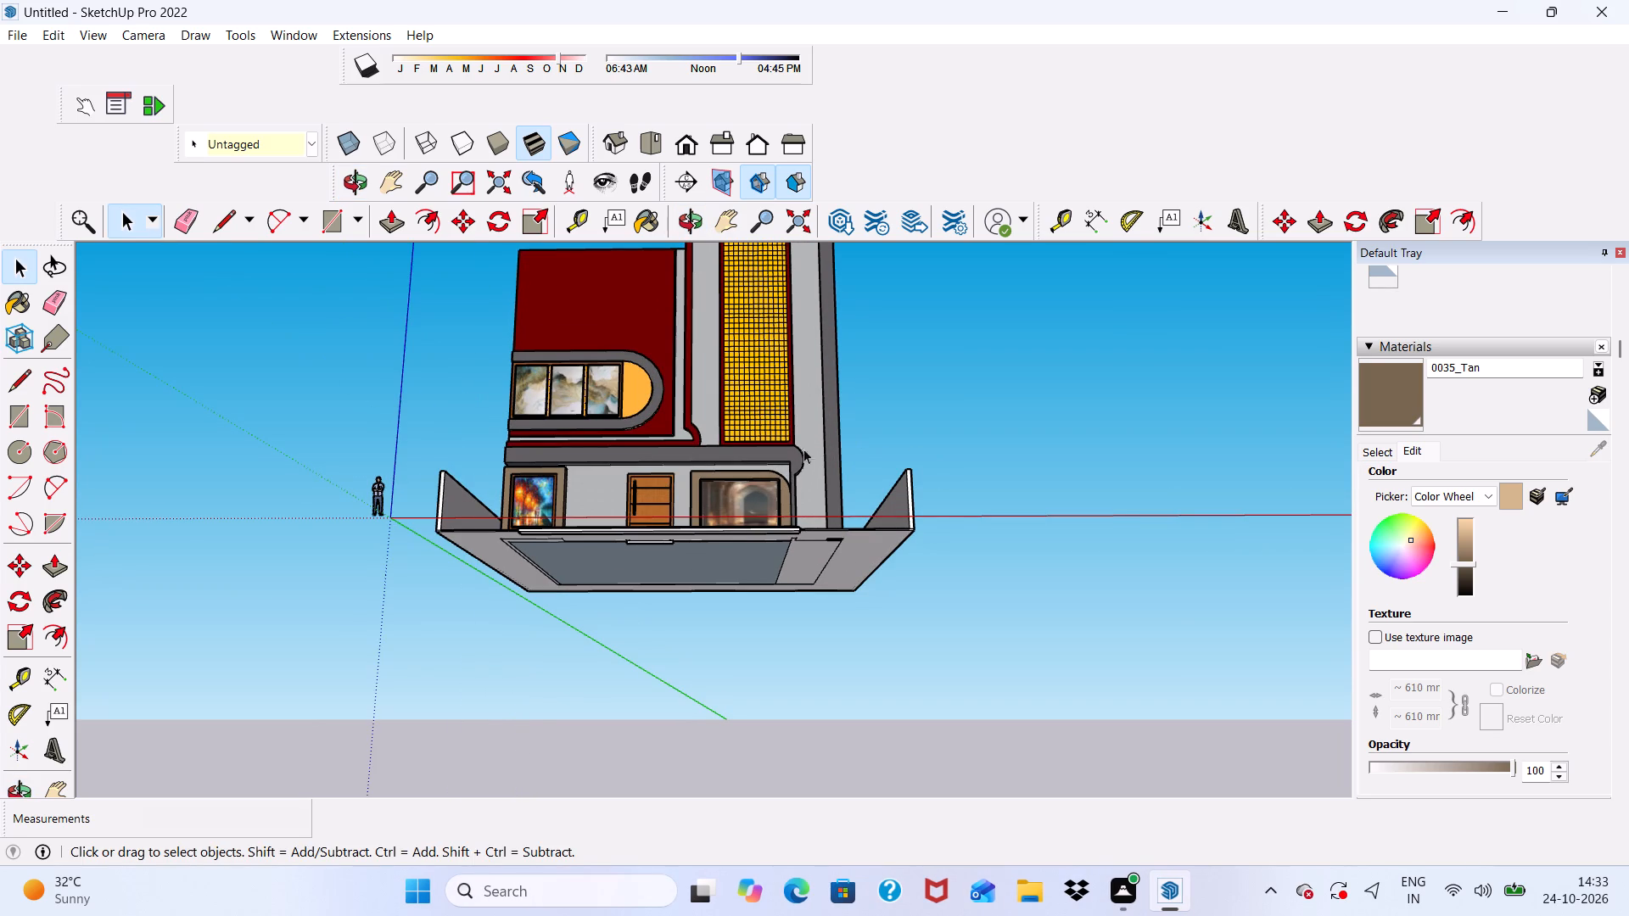
pyautogui.scroll(-9, 791, 427)
pyautogui.scroll(11, 819, 401)
# Paint the grey front face of the tower's curved outer frame with 0059_DarkOliveGreen from Colors-Named.
pyautogui.scroll(1, 1628, 472)
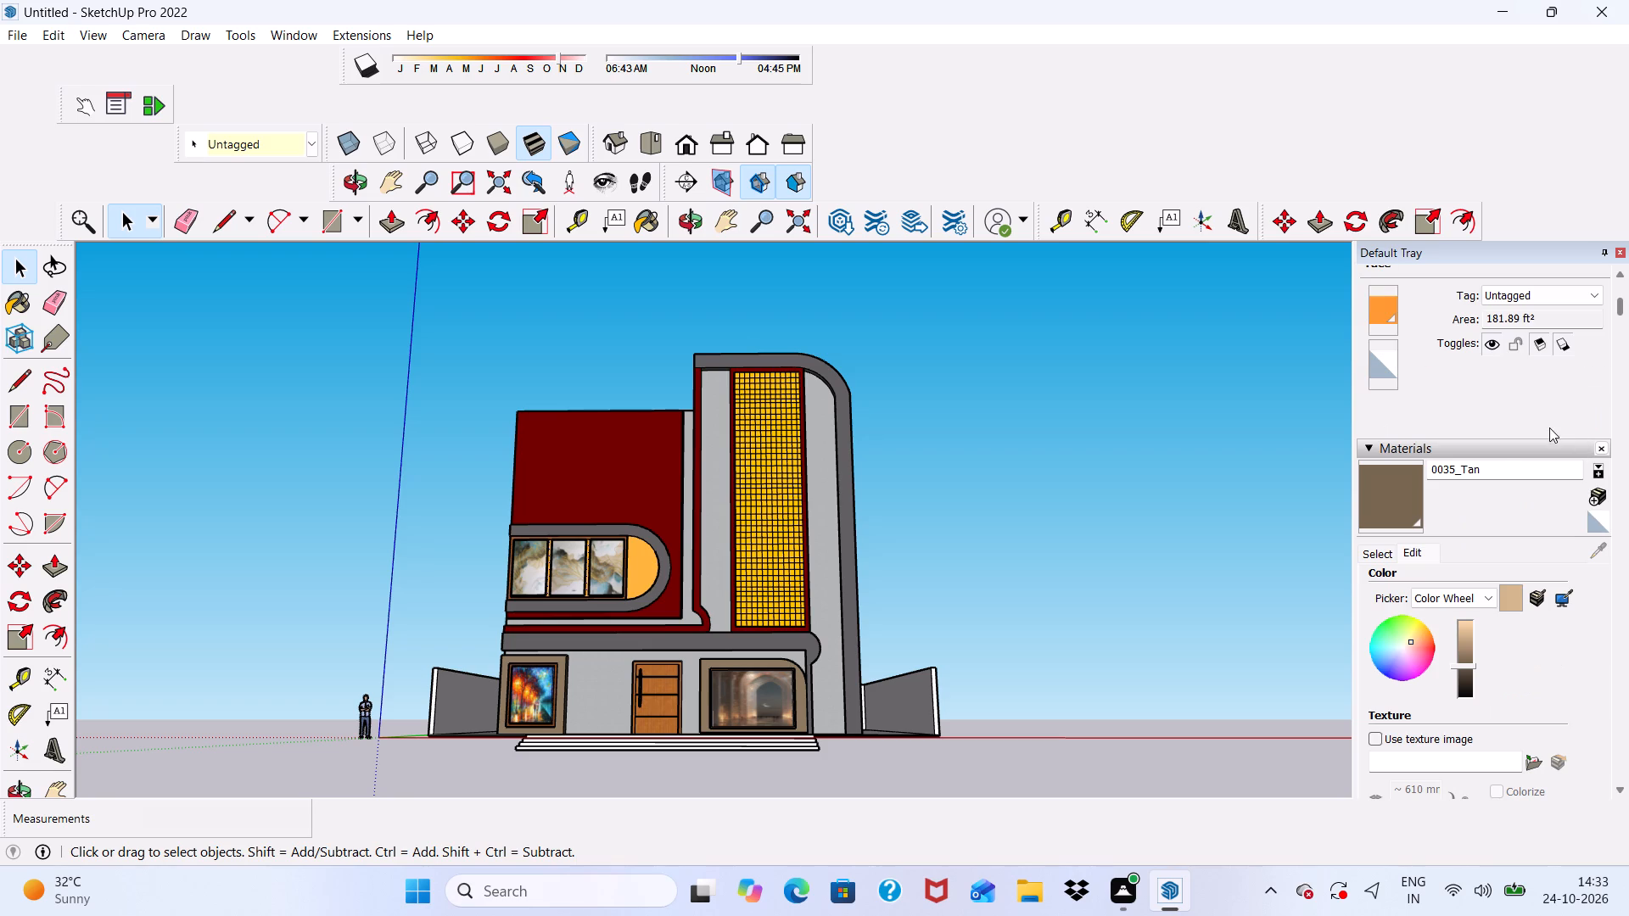
pyautogui.scroll(-1, 1414, 562)
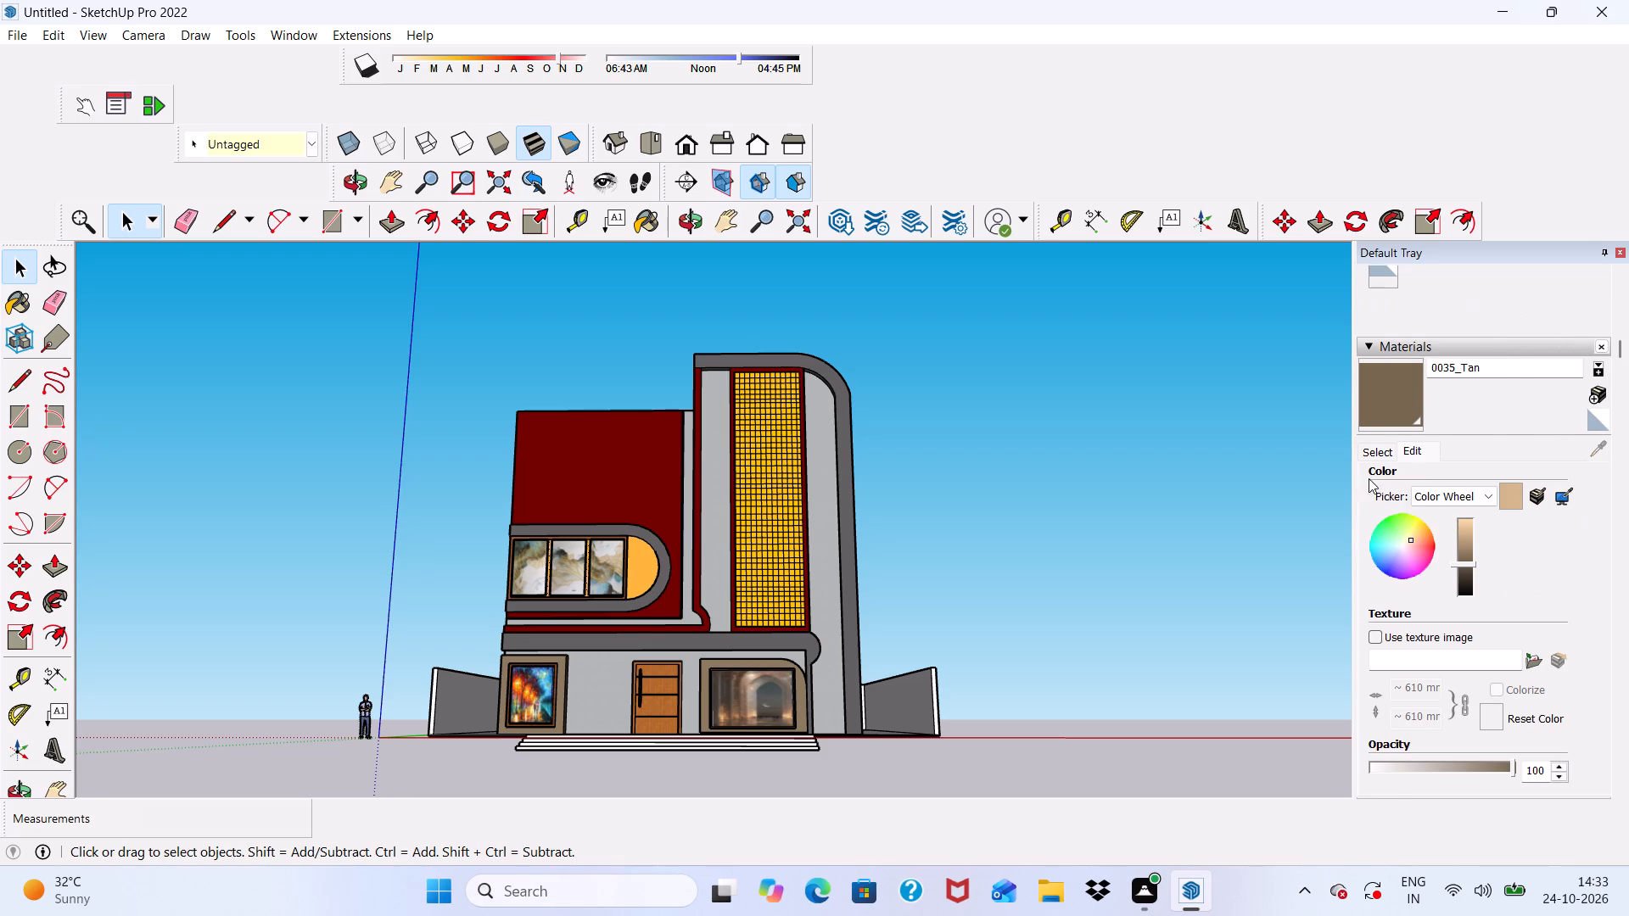
pyautogui.click(1363, 450)
pyautogui.scroll(-3, 1447, 519)
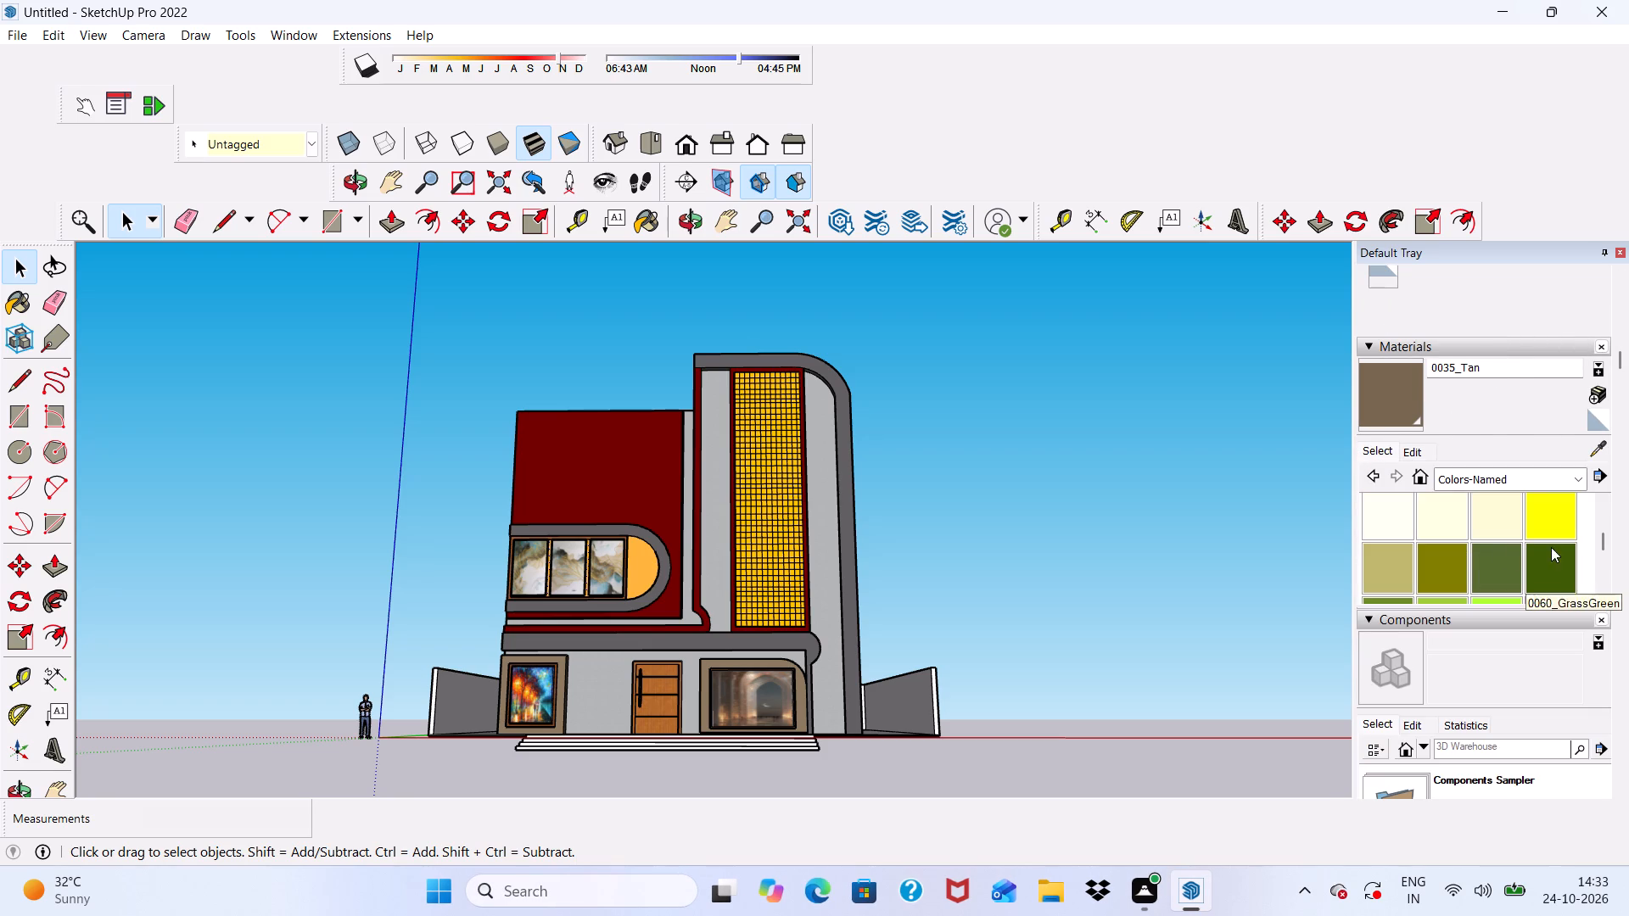
pyautogui.click(1496, 560)
pyautogui.scroll(8, 713, 397)
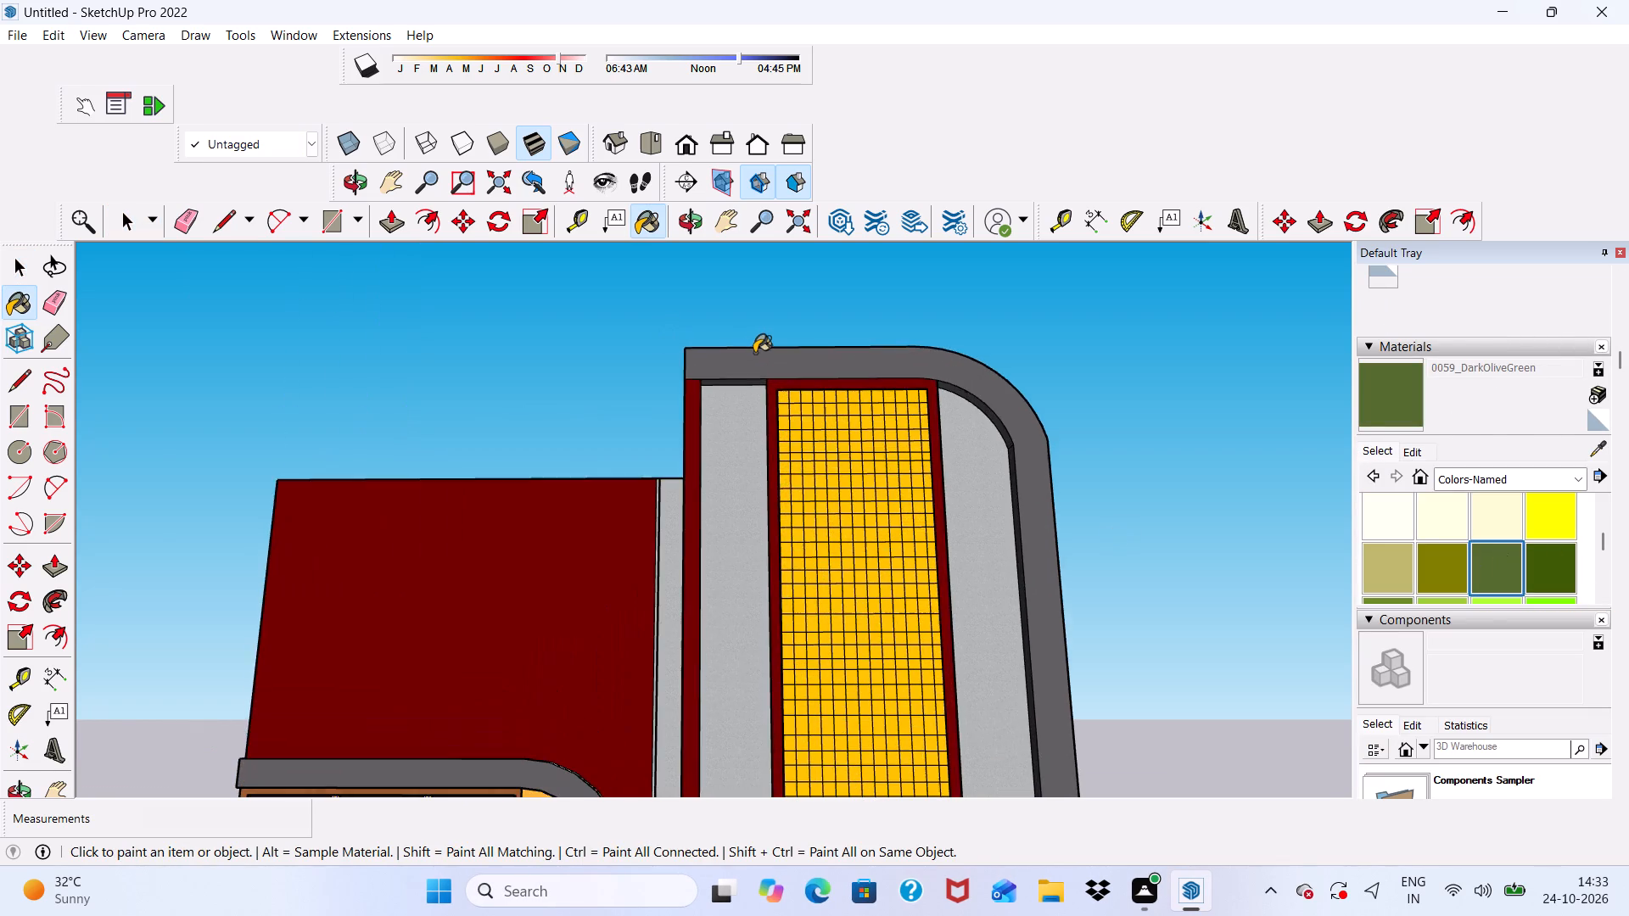
pyautogui.click(754, 353)
# Darken the 0059_DarkOliveGreen material to a near-black green by lowering its brightness.
pyautogui.scroll(-8, 836, 385)
pyautogui.moveTo(1000, 428); pyautogui.dragTo(1028, 549, button='middle')
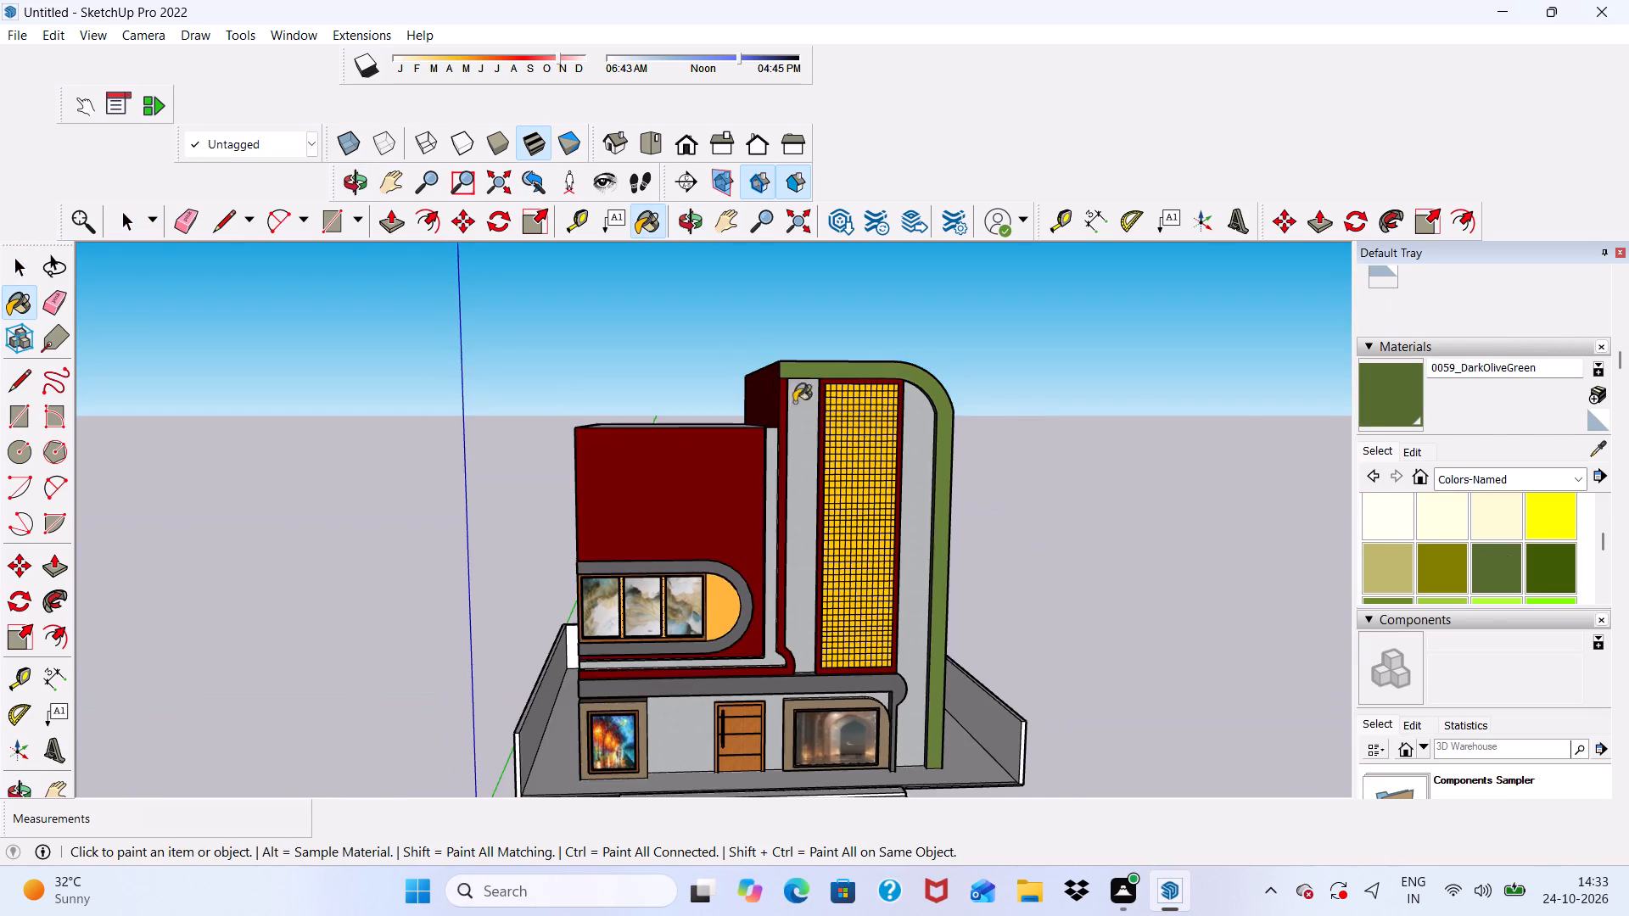
pyautogui.scroll(10, 758, 388)
pyautogui.click(1416, 450)
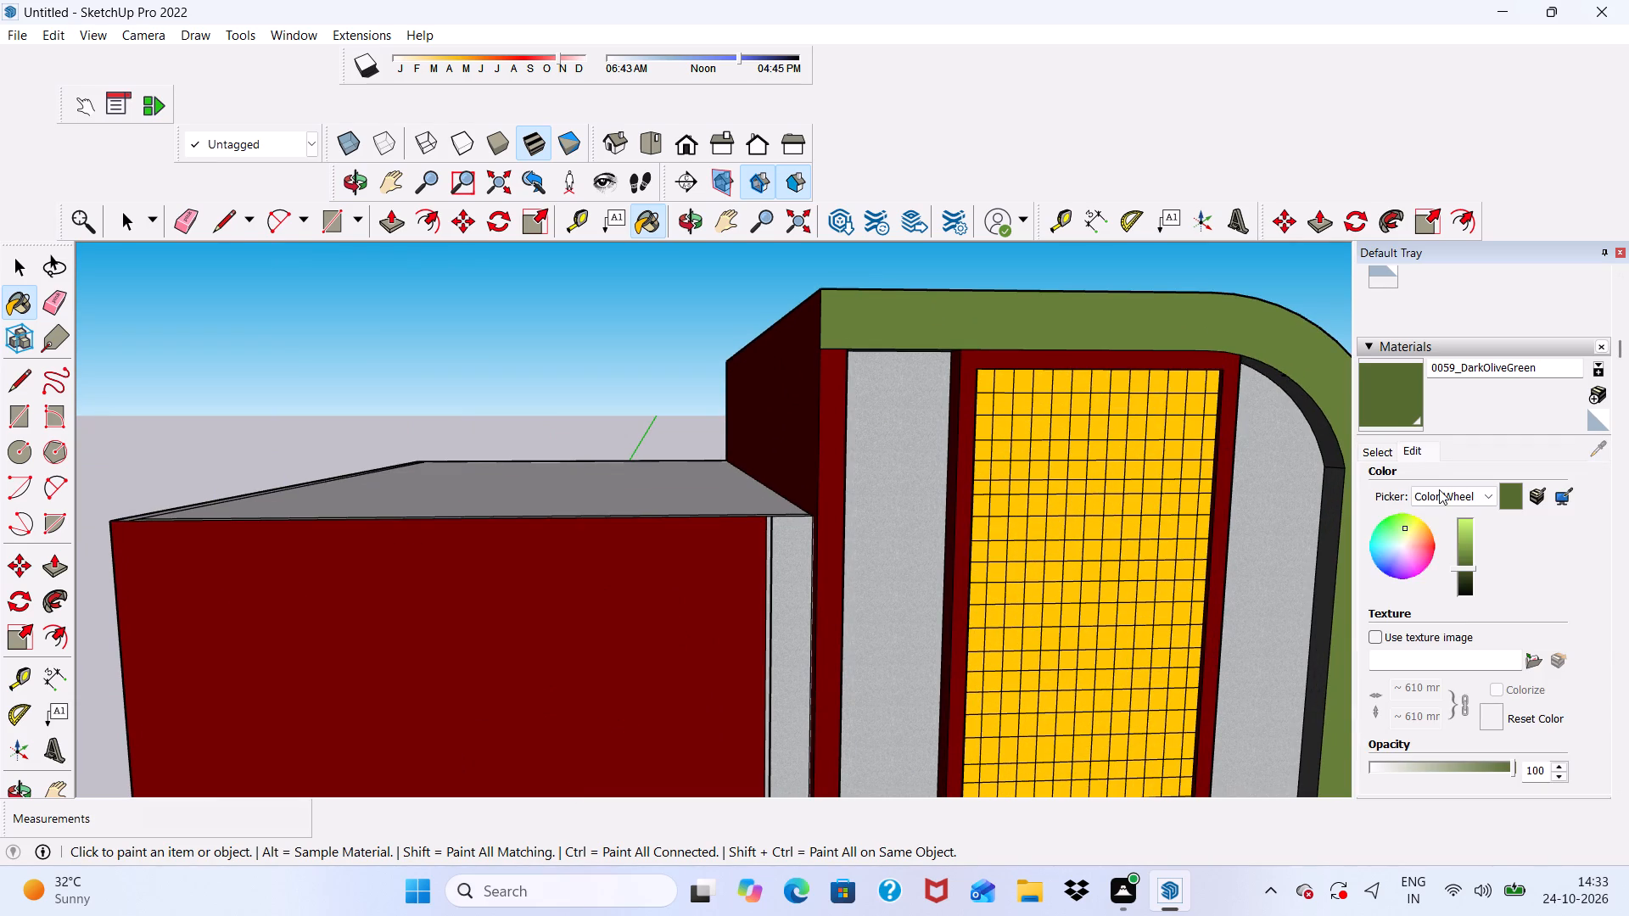
pyautogui.moveTo(1469, 570); pyautogui.dragTo(1471, 586)
# Paint the inner curved, vertical and top faces of the tower's outer frame with the darkened 0059_DarkOliveGreen.
pyautogui.scroll(-5, 718, 322)
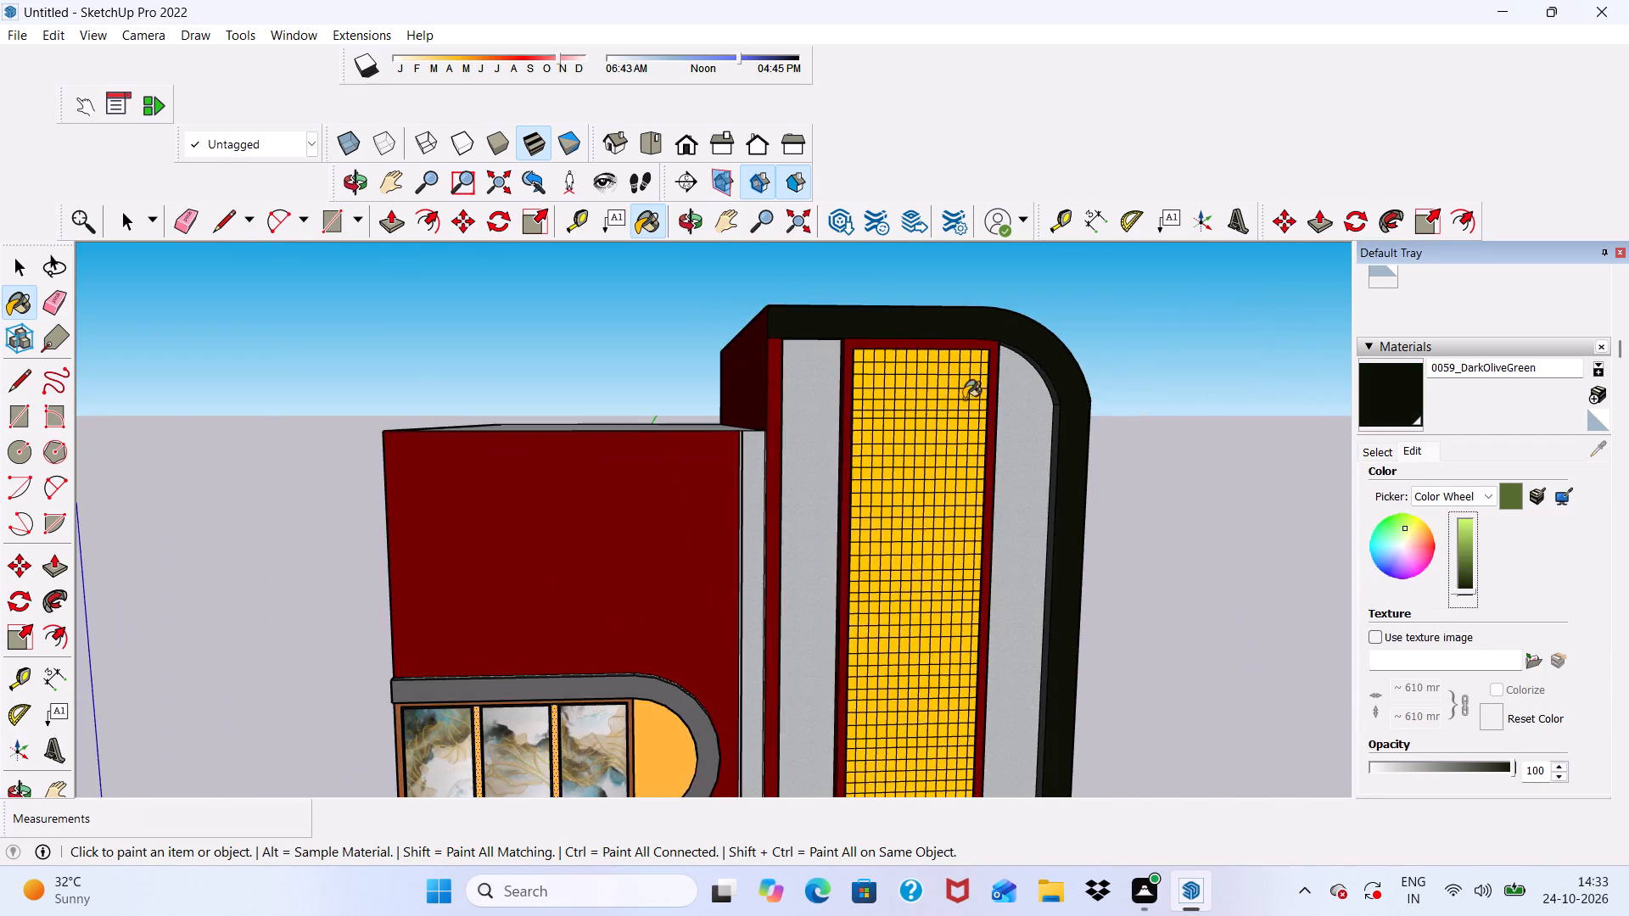
pyautogui.scroll(-2, 964, 434)
pyautogui.scroll(16, 977, 472)
pyautogui.click(1106, 343)
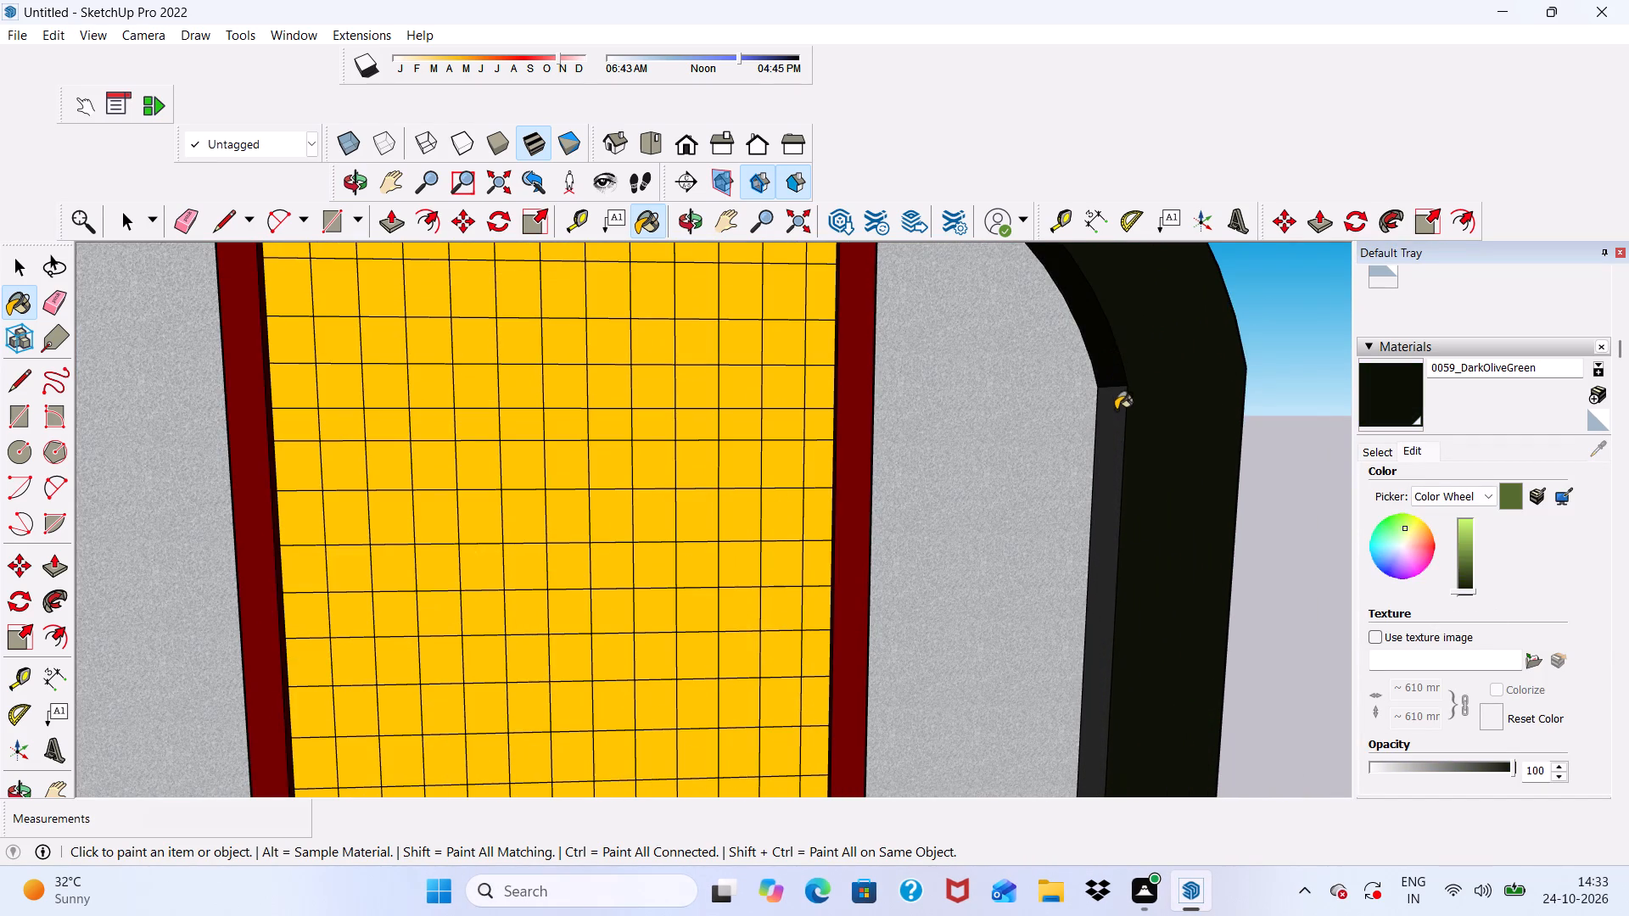
pyautogui.click(1116, 411)
pyautogui.scroll(-12, 1106, 401)
pyautogui.moveTo(807, 392); pyautogui.dragTo(749, 176, button='middle')
pyautogui.scroll(11, 749, 176)
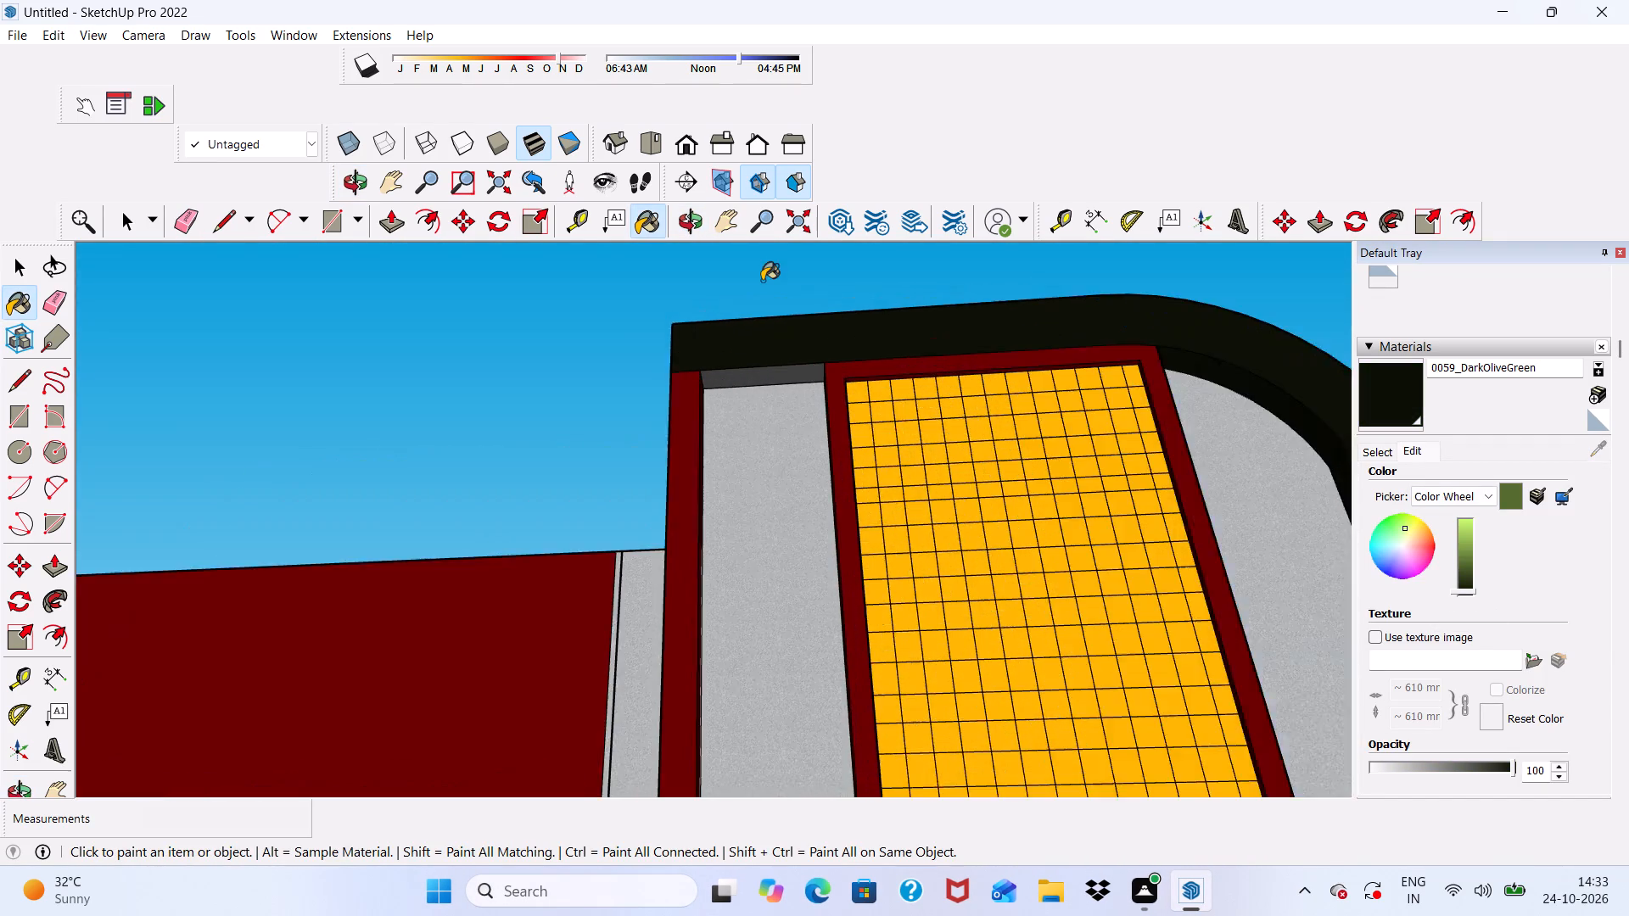
pyautogui.scroll(-2, 762, 282)
pyautogui.scroll(5, 762, 391)
pyautogui.click(764, 336)
# Examine the tower frame, the building's side walls and the ground-floor facade from several angles.
pyautogui.scroll(-12, 662, 346)
pyautogui.moveTo(744, 365); pyautogui.dragTo(989, 661, button='middle')
pyautogui.scroll(6, 847, 839)
pyautogui.scroll(-4, 762, 383)
pyautogui.moveTo(810, 388); pyautogui.dragTo(719, 397, button='middle')
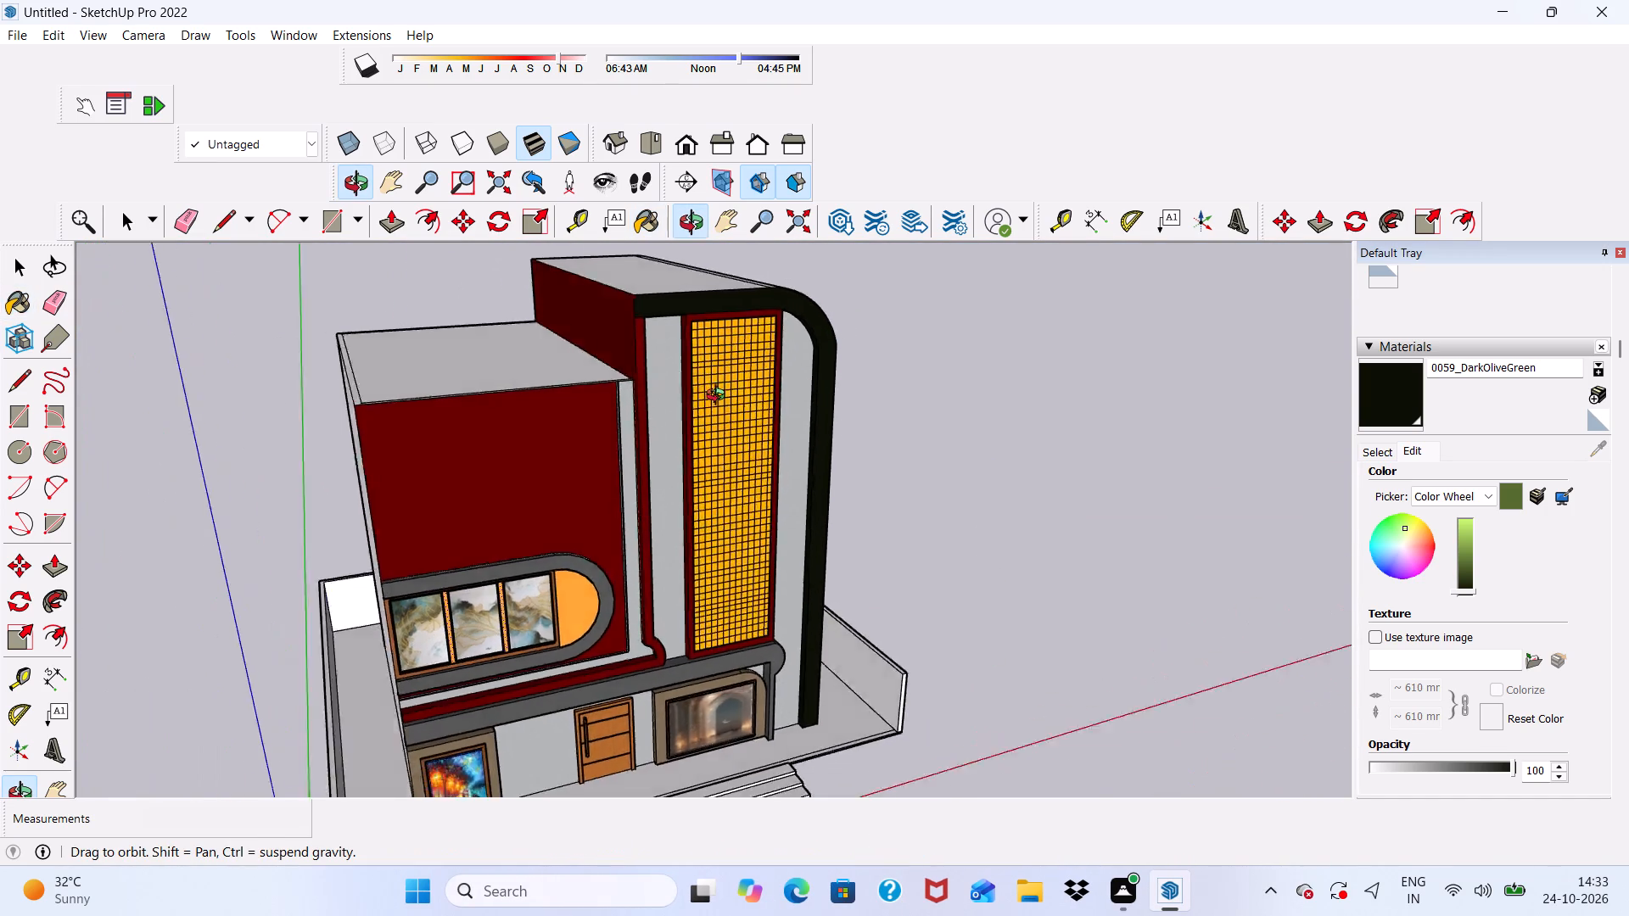
pyautogui.moveTo(719, 397); pyautogui.dragTo(115, 357, button='middle')
pyautogui.moveTo(913, 216); pyautogui.dragTo(1150, 281, button='middle')
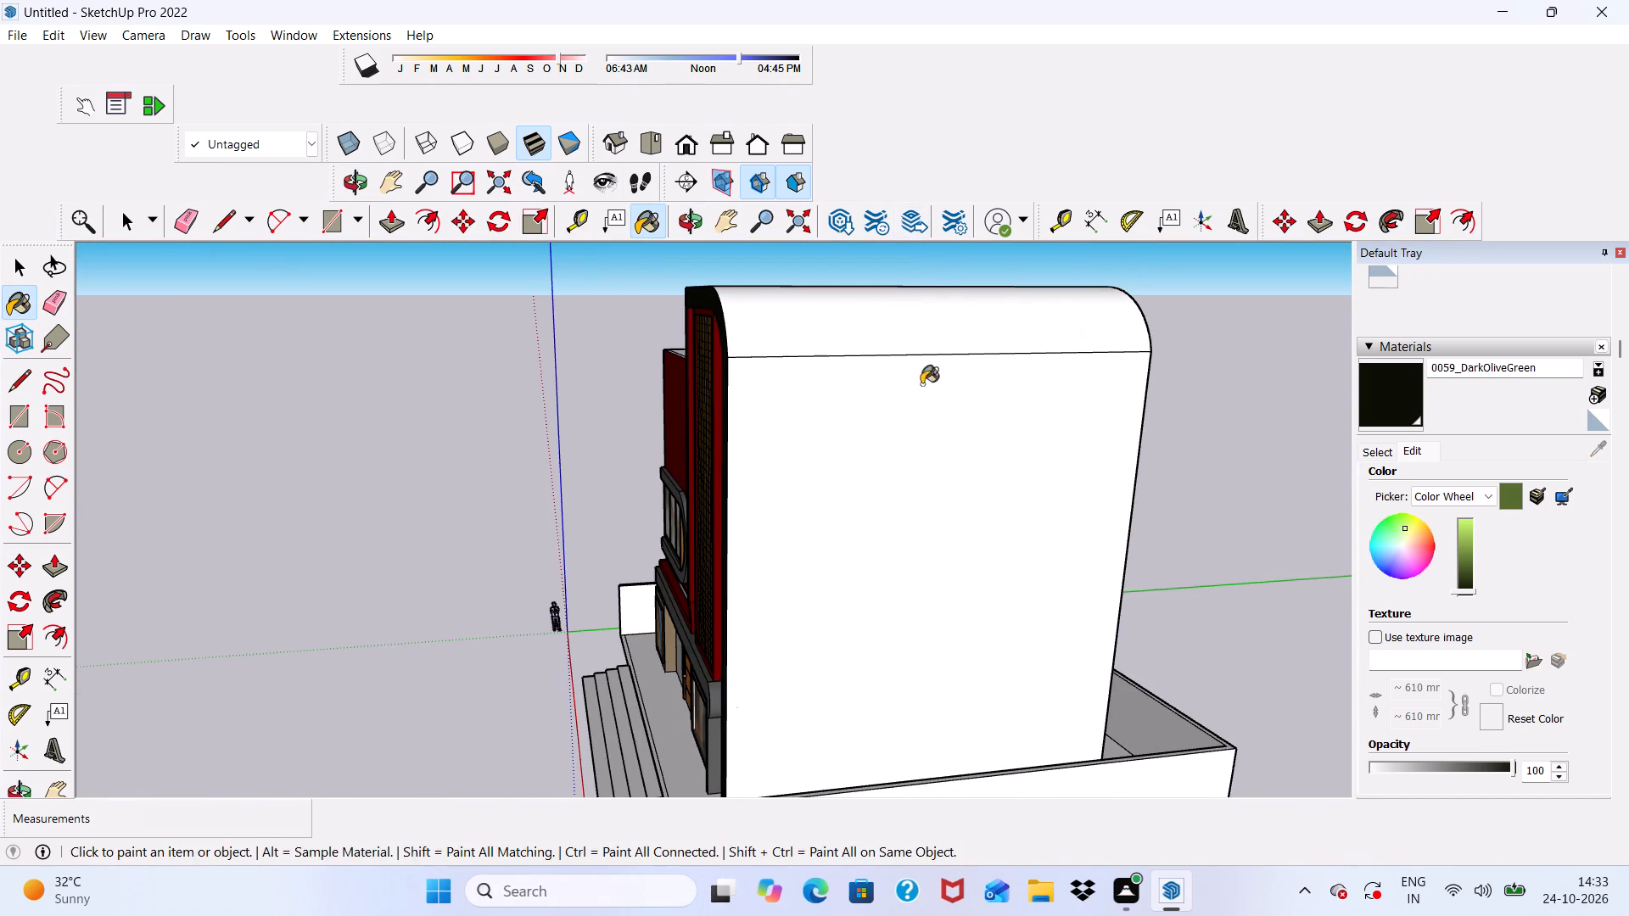
pyautogui.moveTo(659, 411); pyautogui.dragTo(1251, 375, button='middle')
pyautogui.press('space')
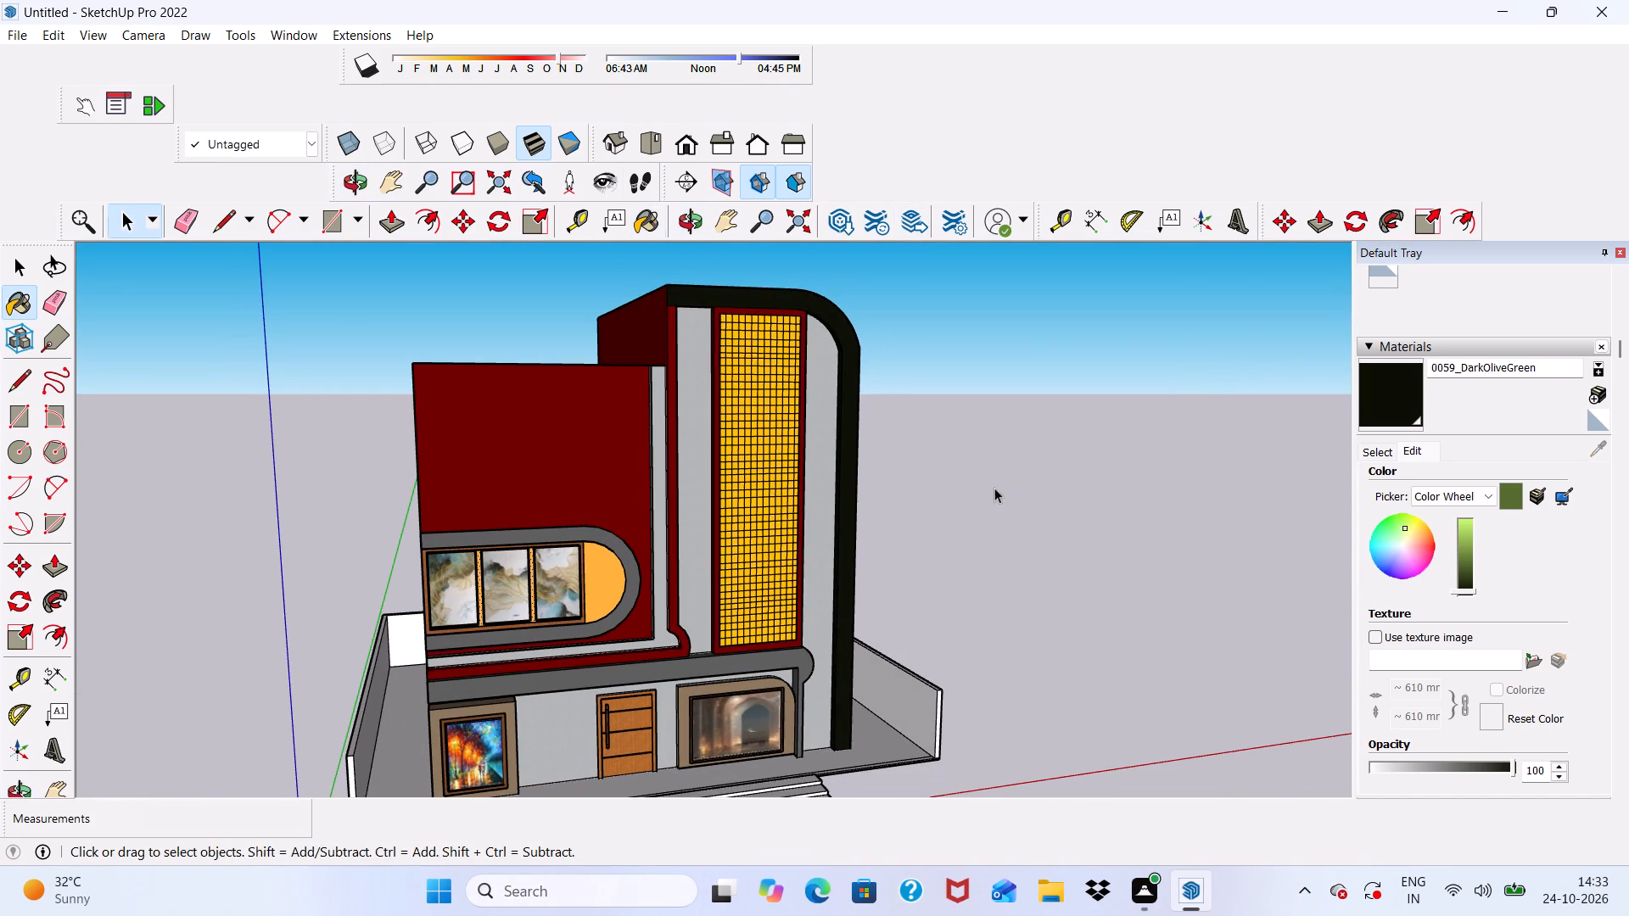
pyautogui.scroll(-5, 940, 446)
pyautogui.scroll(17, 667, 675)
pyautogui.scroll(-5, 653, 592)
pyautogui.scroll(2, 471, 564)
pyautogui.moveTo(465, 562); pyautogui.dragTo(791, 520, button='middle')
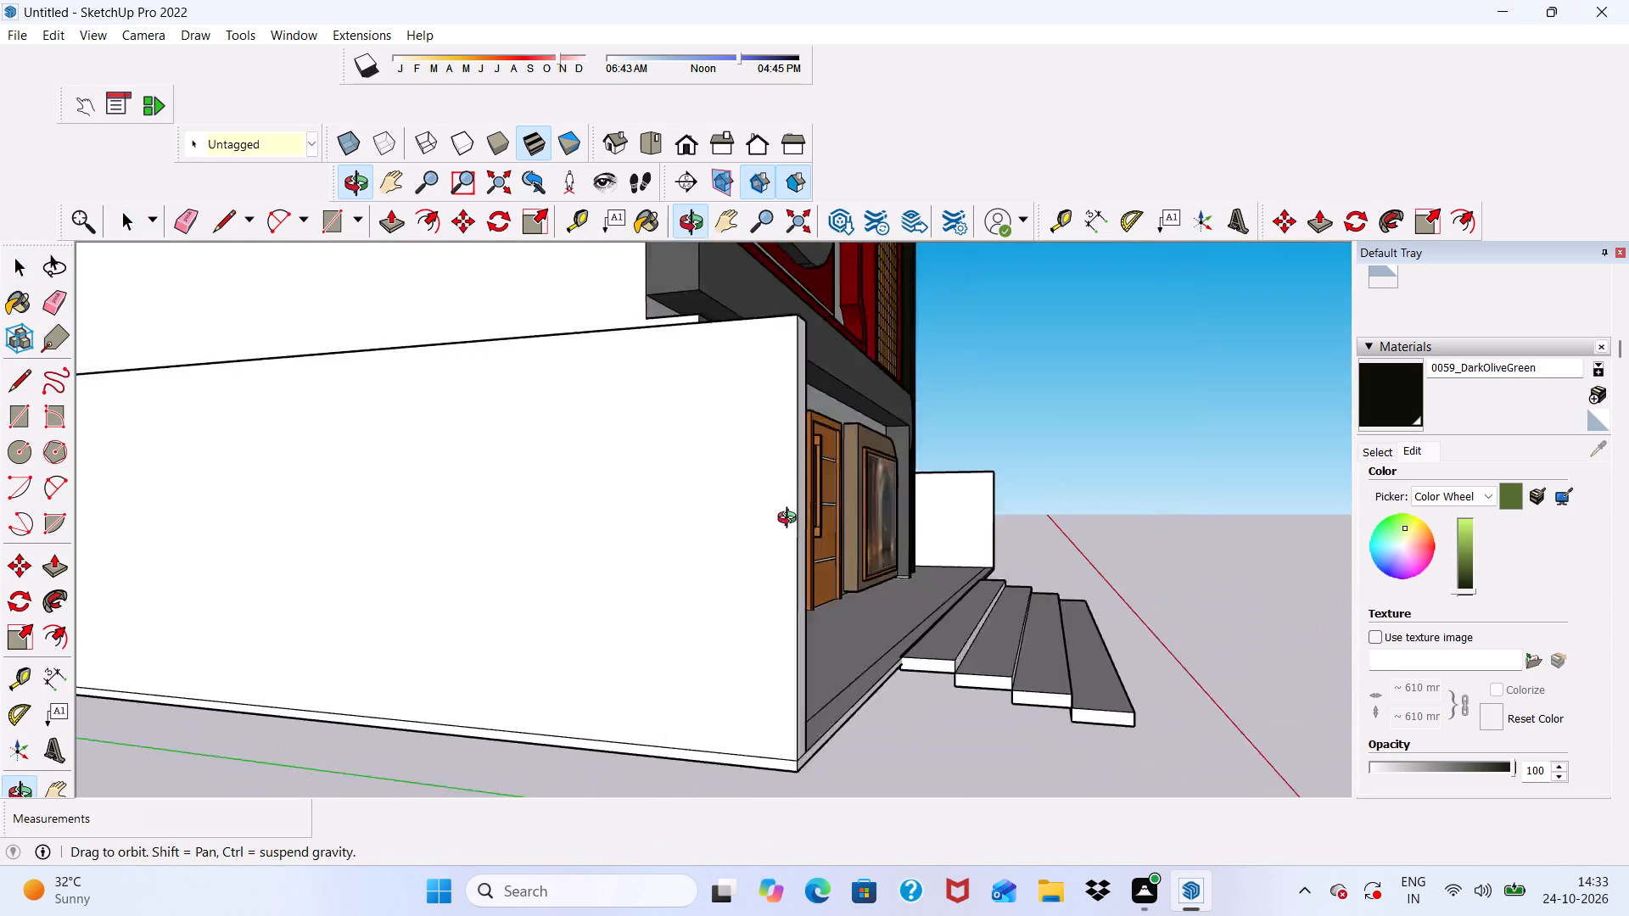
pyautogui.moveTo(791, 520); pyautogui.dragTo(542, 584, button='middle')
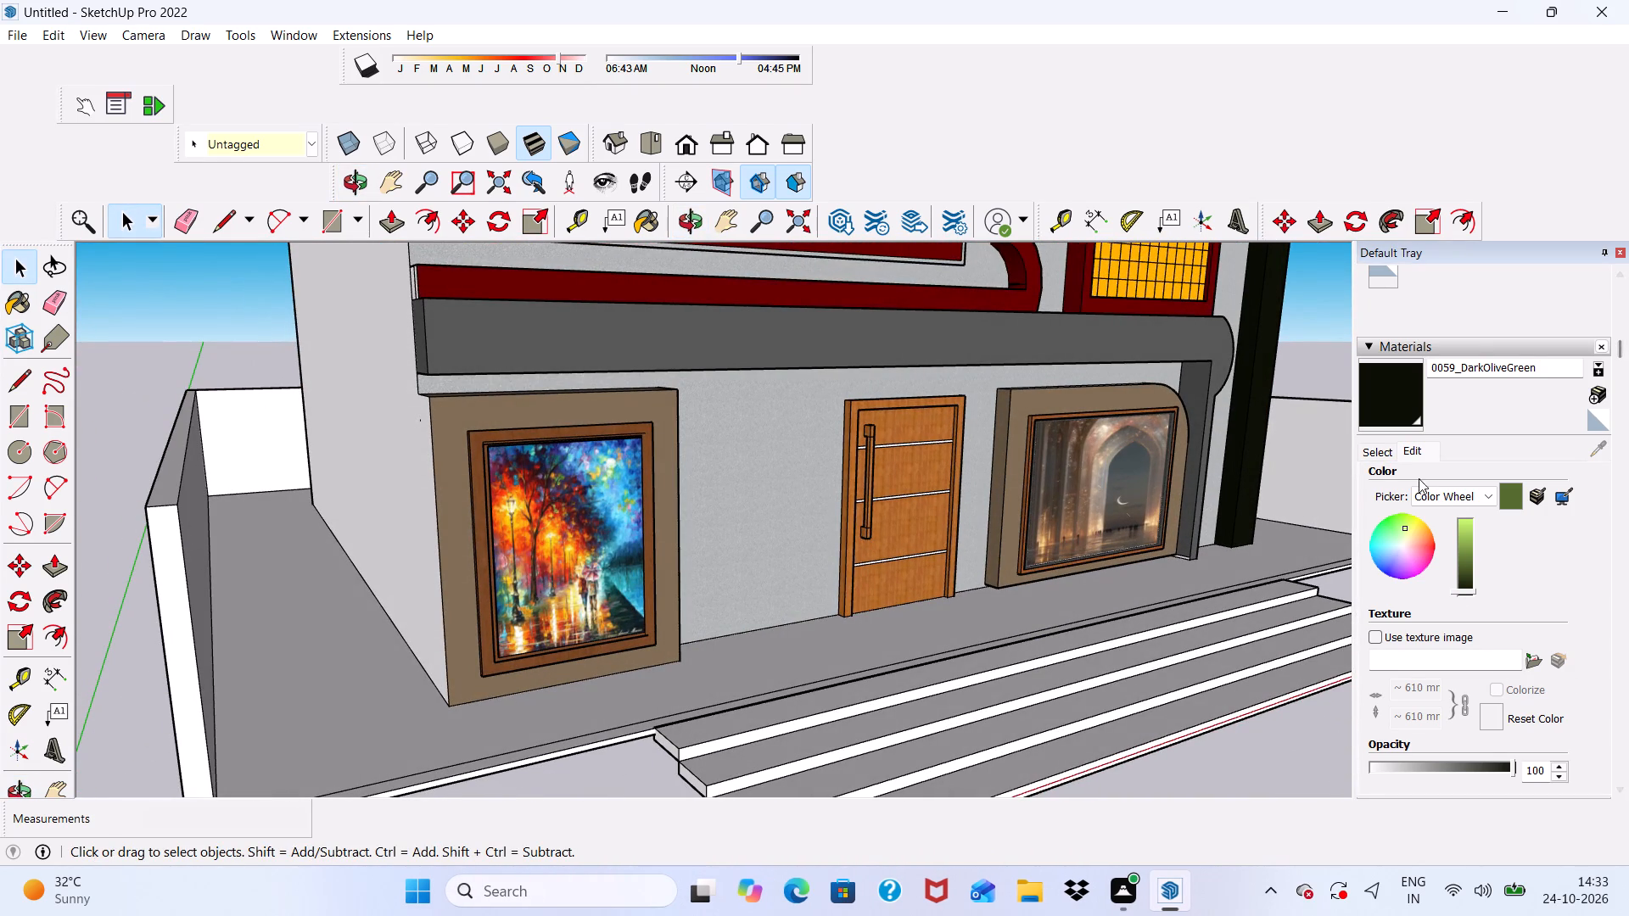
# Paint the entrance steps in front of the terrace with 0134_DimGray from Colors-Named.
pyautogui.click(1372, 455)
pyautogui.scroll(-2, 1472, 584)
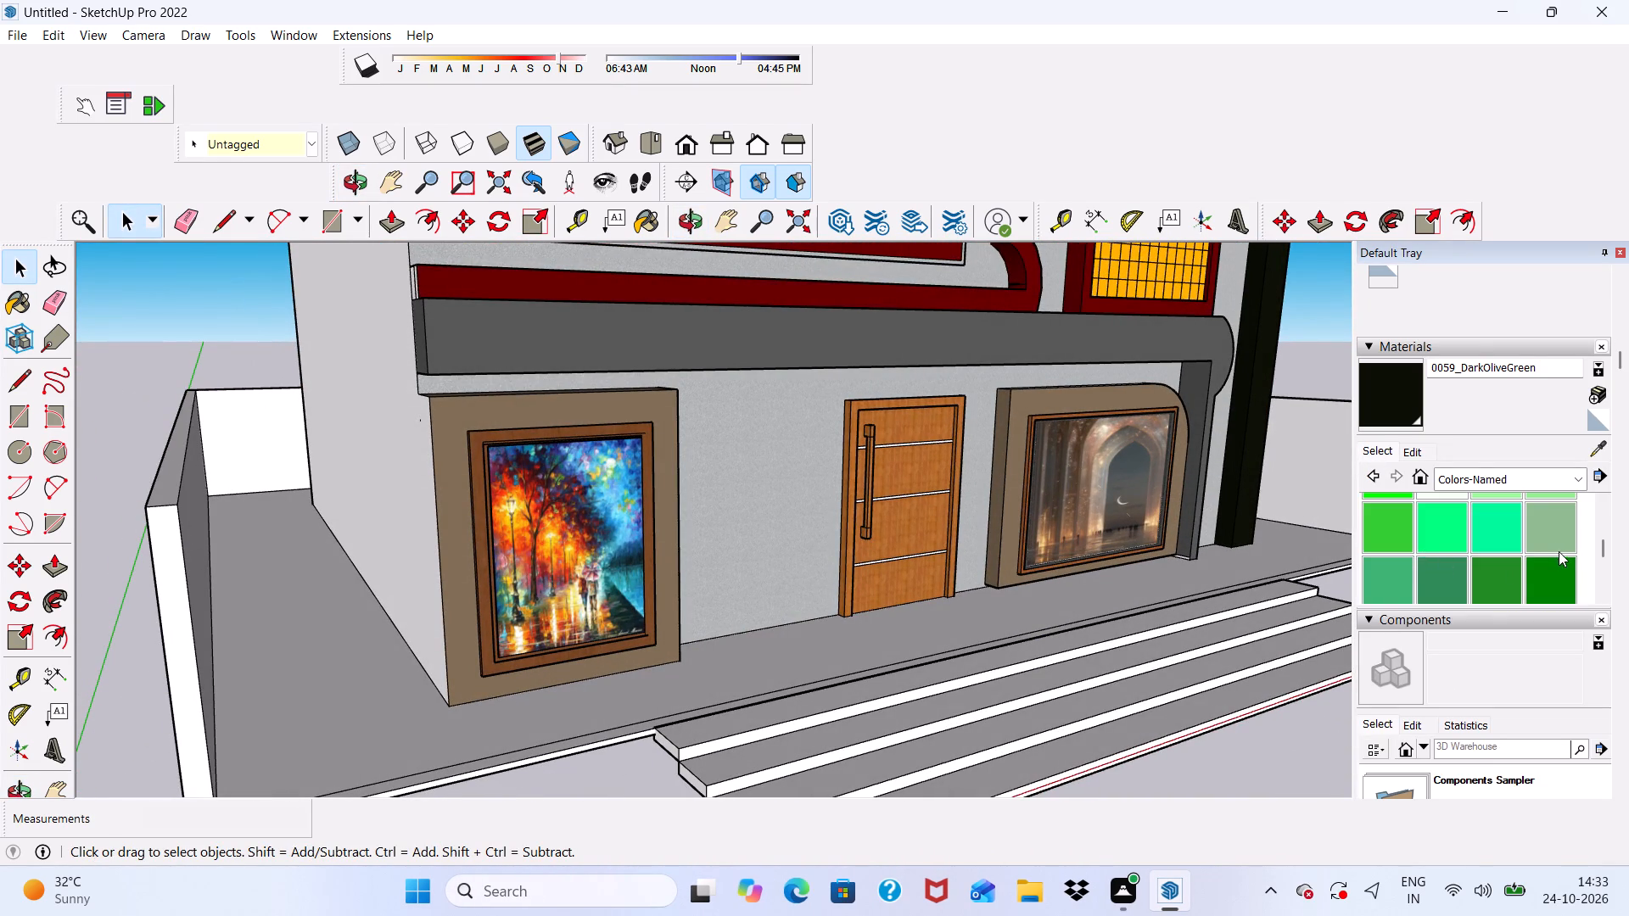
pyautogui.scroll(-1, 1504, 534)
pyautogui.scroll(1, 1504, 534)
pyautogui.scroll(-3, 1504, 534)
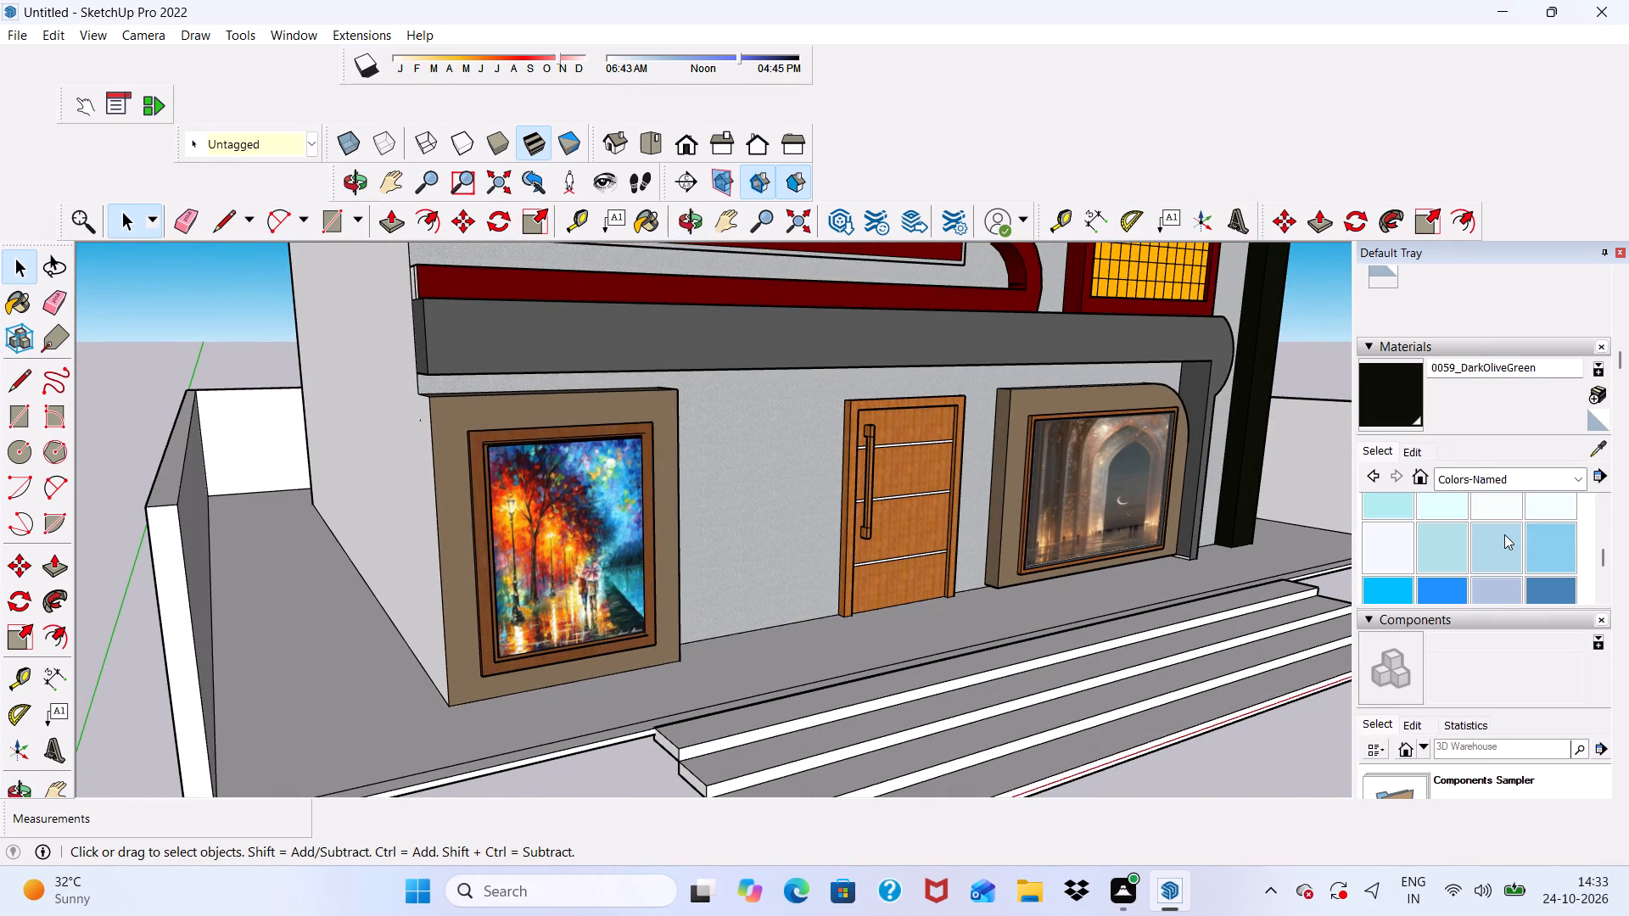
pyautogui.scroll(-6, 1504, 534)
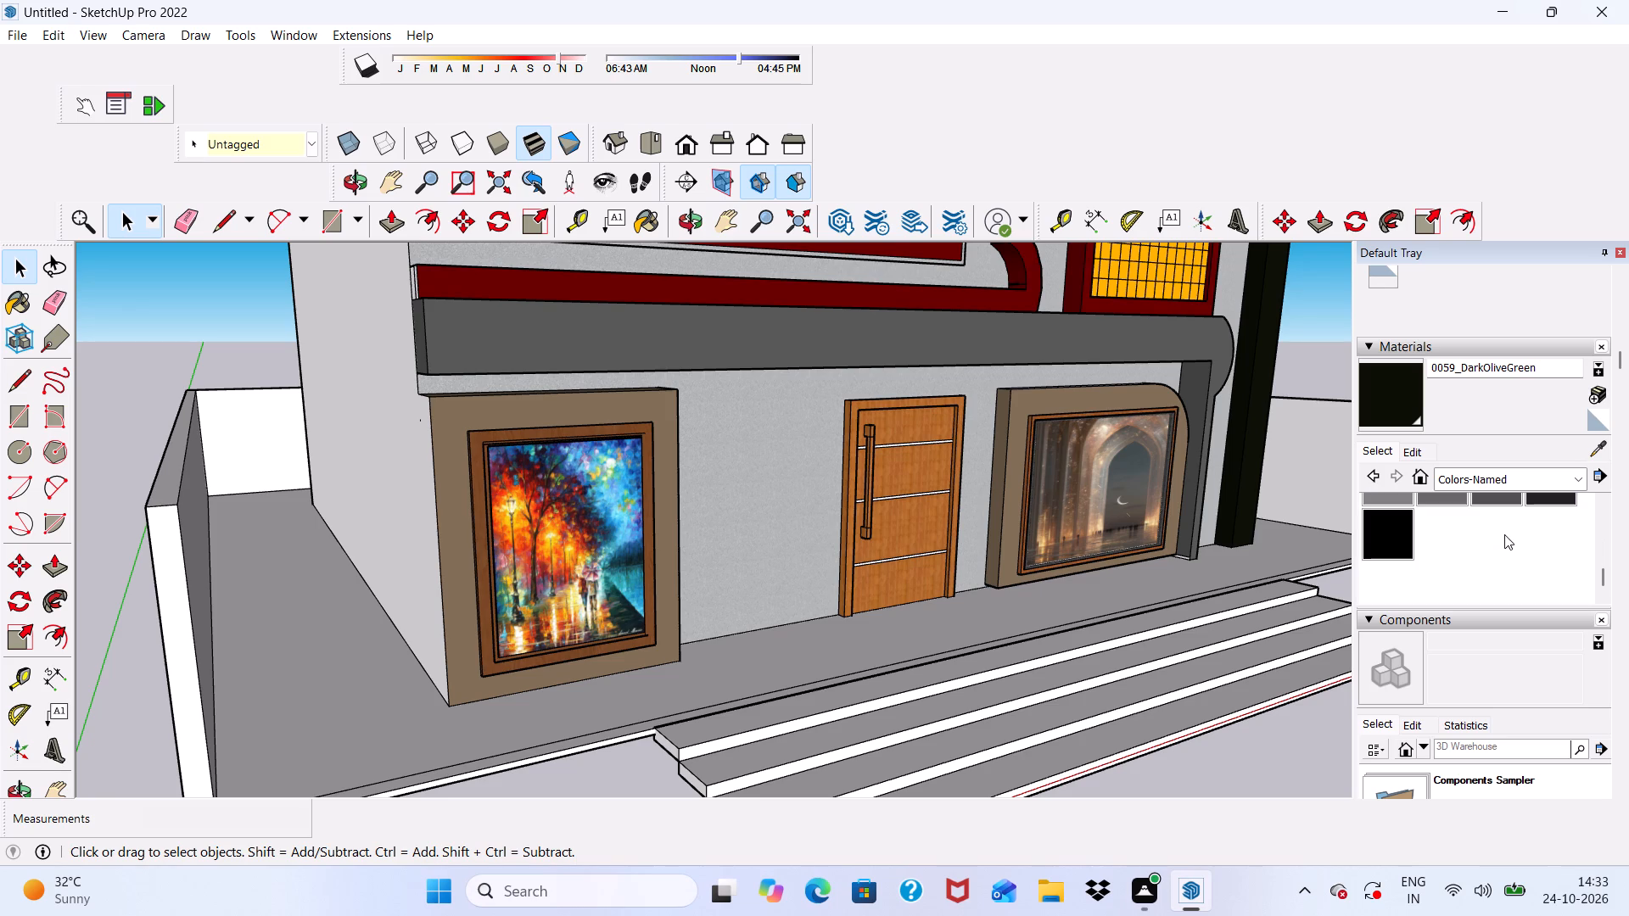
pyautogui.click(1441, 494)
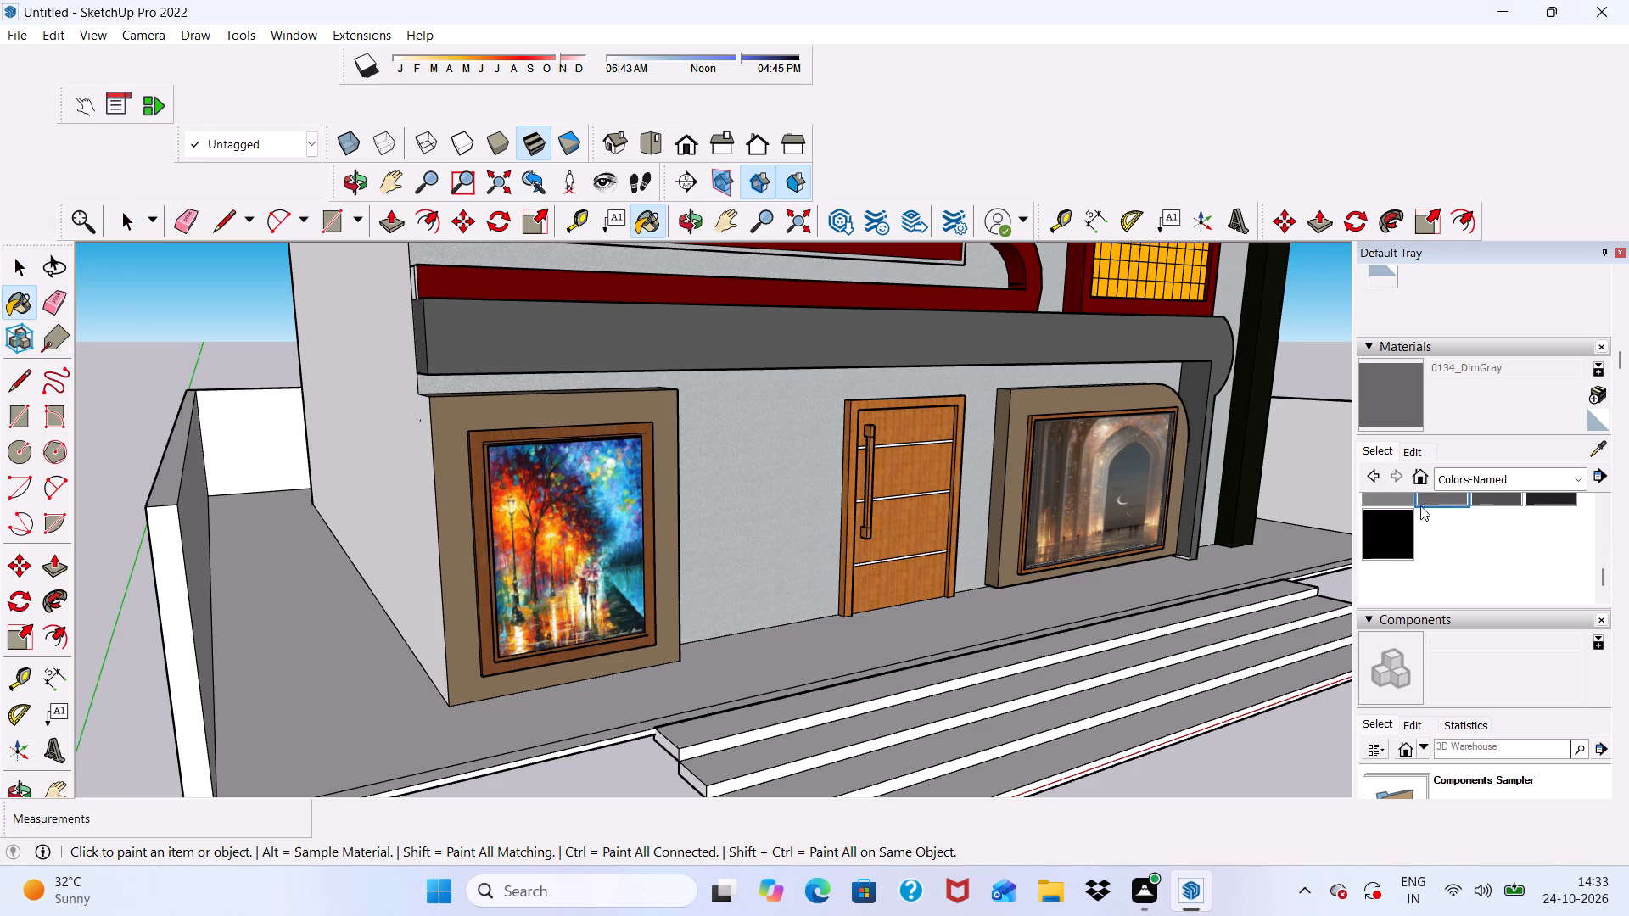
pyautogui.scroll(4, 734, 737)
pyautogui.scroll(-11, 614, 522)
pyautogui.scroll(7, 759, 683)
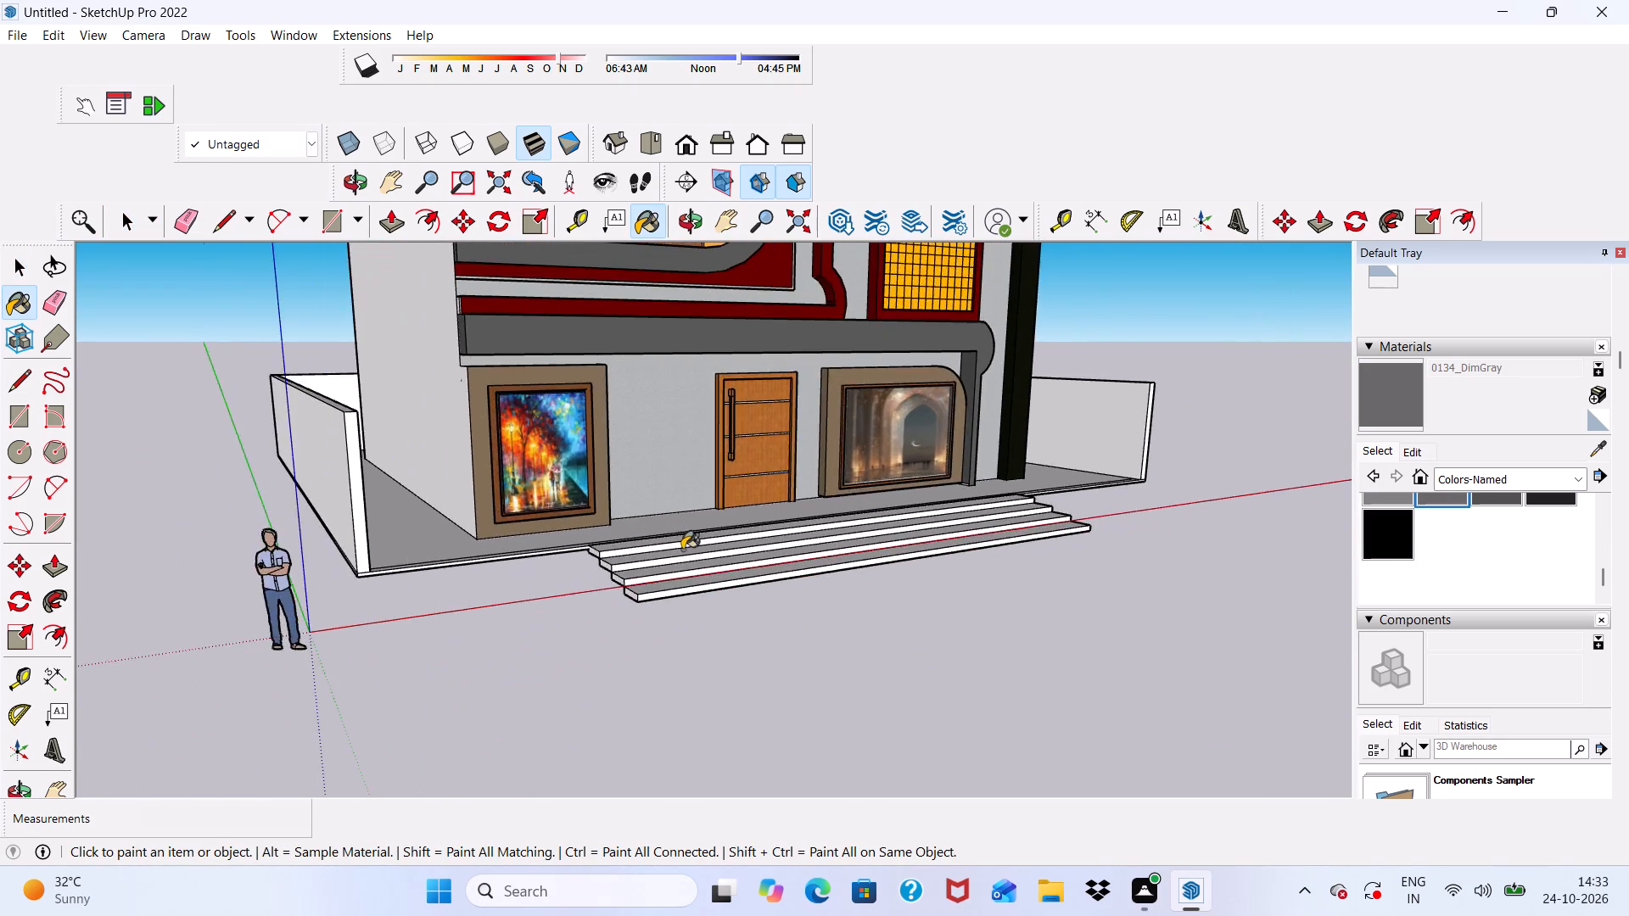
pyautogui.scroll(7, 682, 550)
pyautogui.click(680, 549)
# Paint both outer side walls of the building with 0110_LightSlateGray from Colors-Named.
pyautogui.scroll(-6, 680, 549)
pyautogui.moveTo(734, 614); pyautogui.dragTo(715, 690, button='middle')
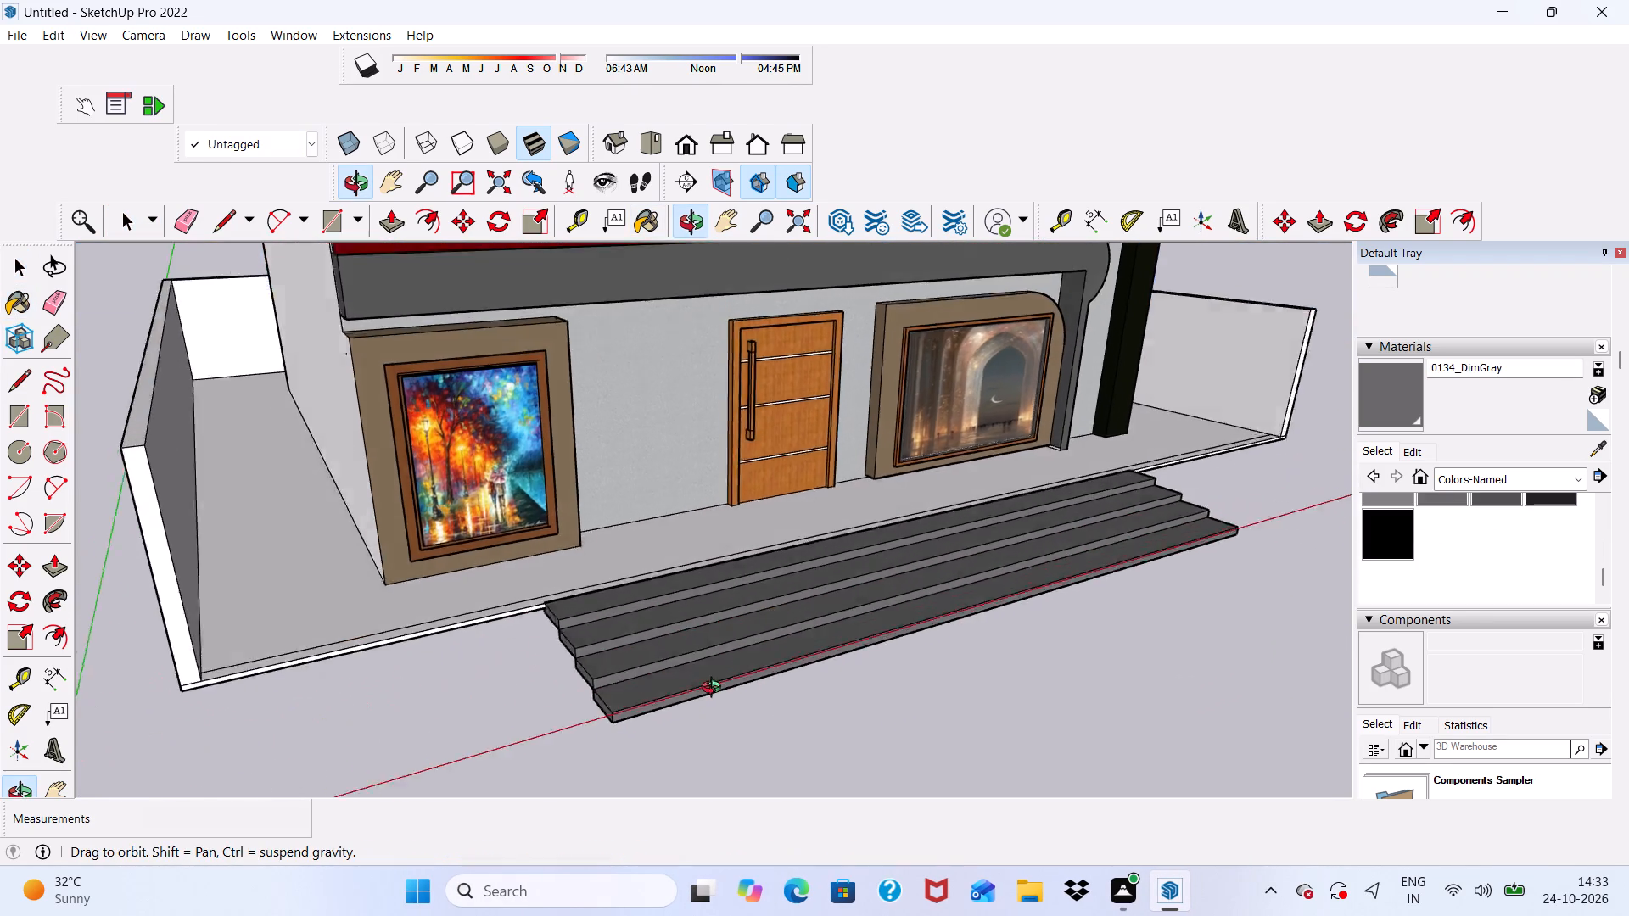
pyautogui.moveTo(715, 690); pyautogui.dragTo(589, 702, button='middle')
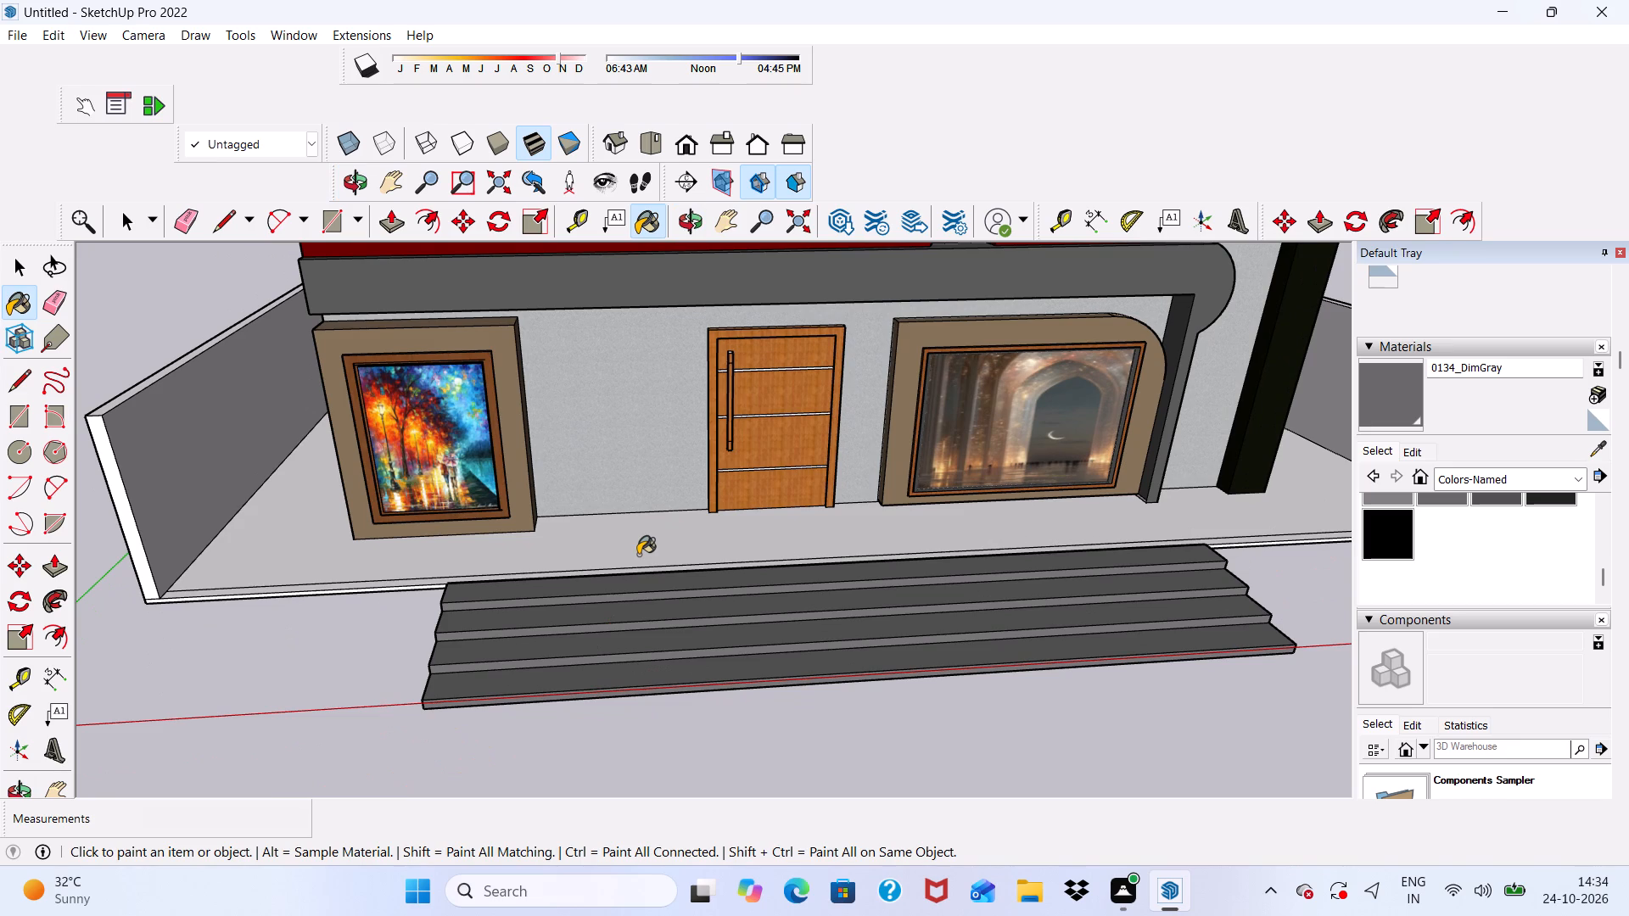
pyautogui.scroll(2, 1423, 526)
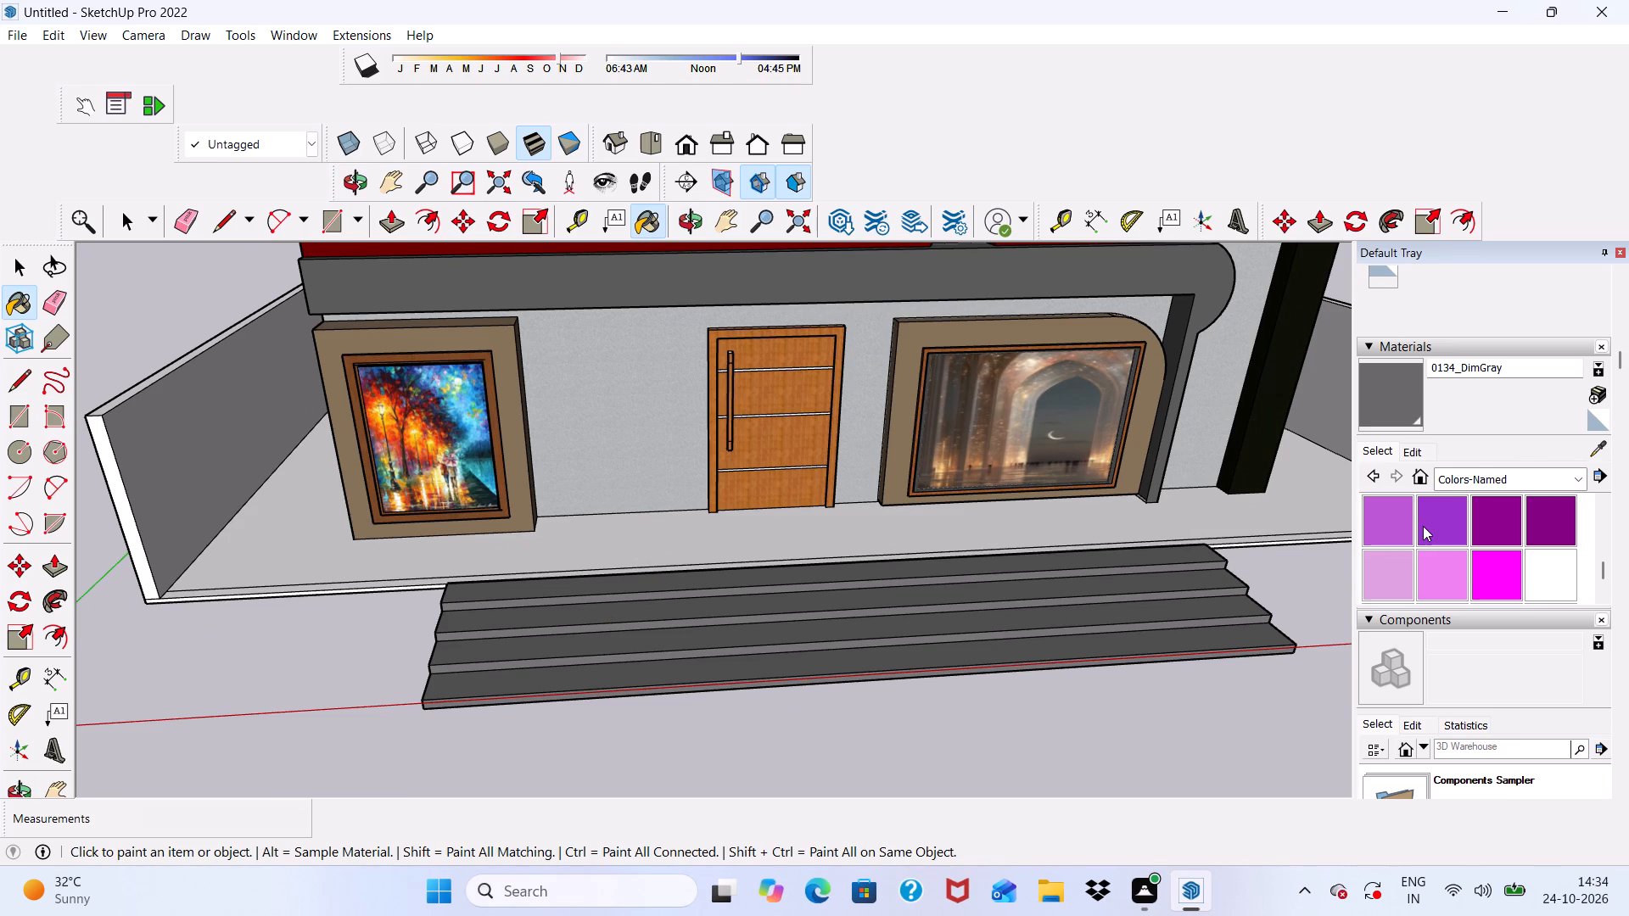
pyautogui.scroll(2, 1423, 526)
pyautogui.click(1433, 548)
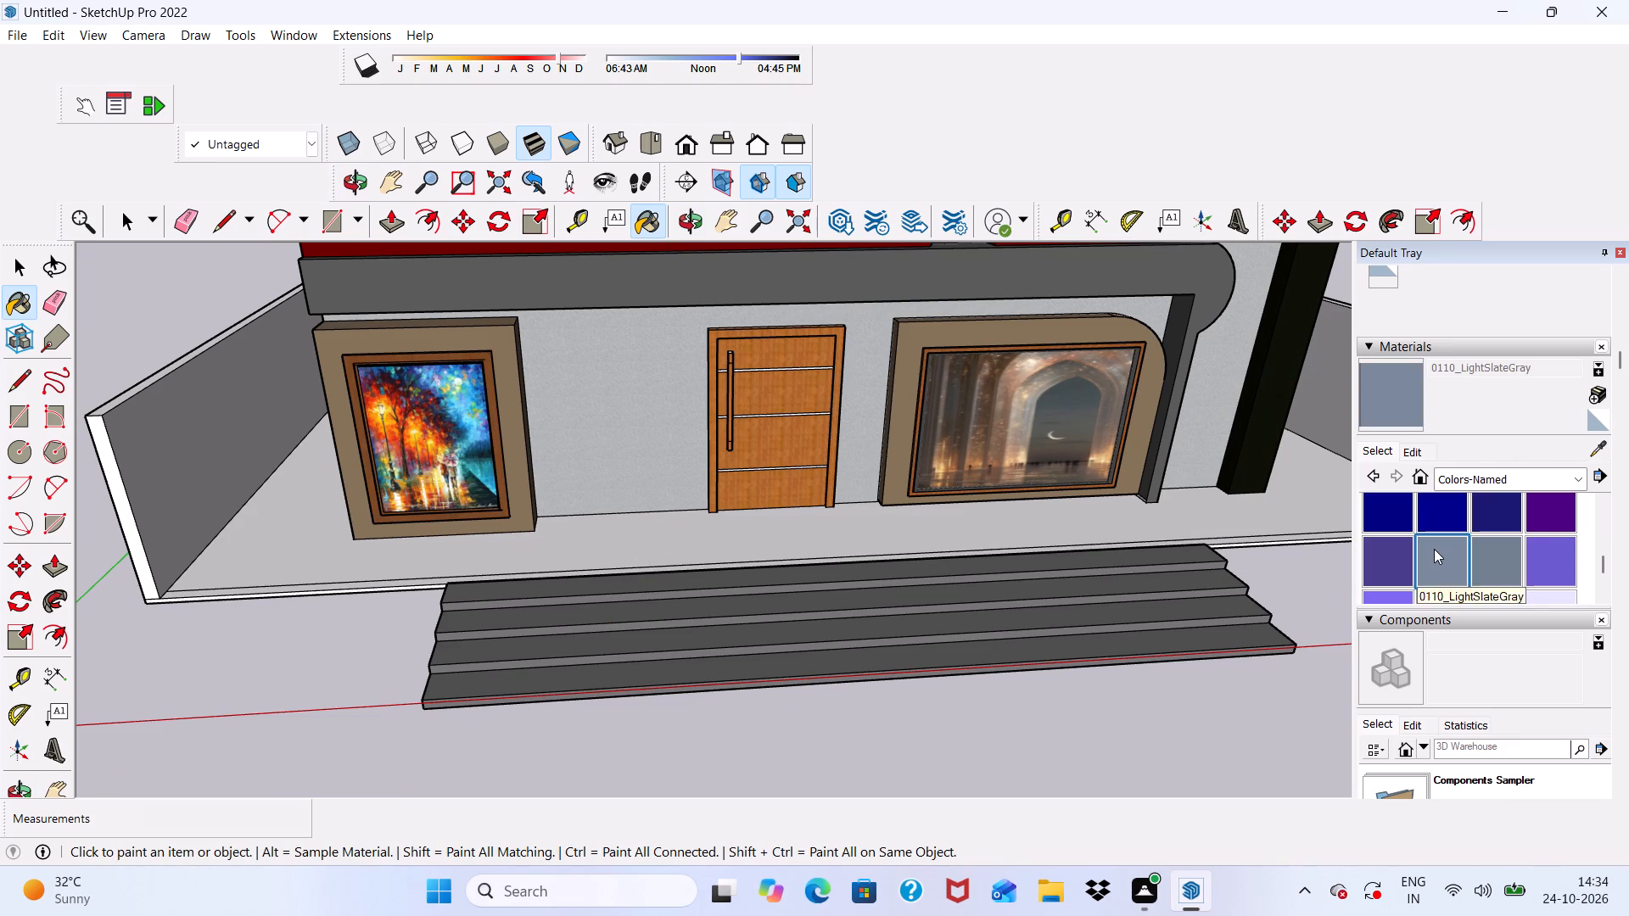
pyautogui.scroll(1, 936, 515)
pyautogui.scroll(-9, 798, 452)
pyautogui.scroll(5, 559, 374)
pyautogui.scroll(-5, 557, 371)
pyautogui.moveTo(558, 371); pyautogui.dragTo(936, 469, button='middle')
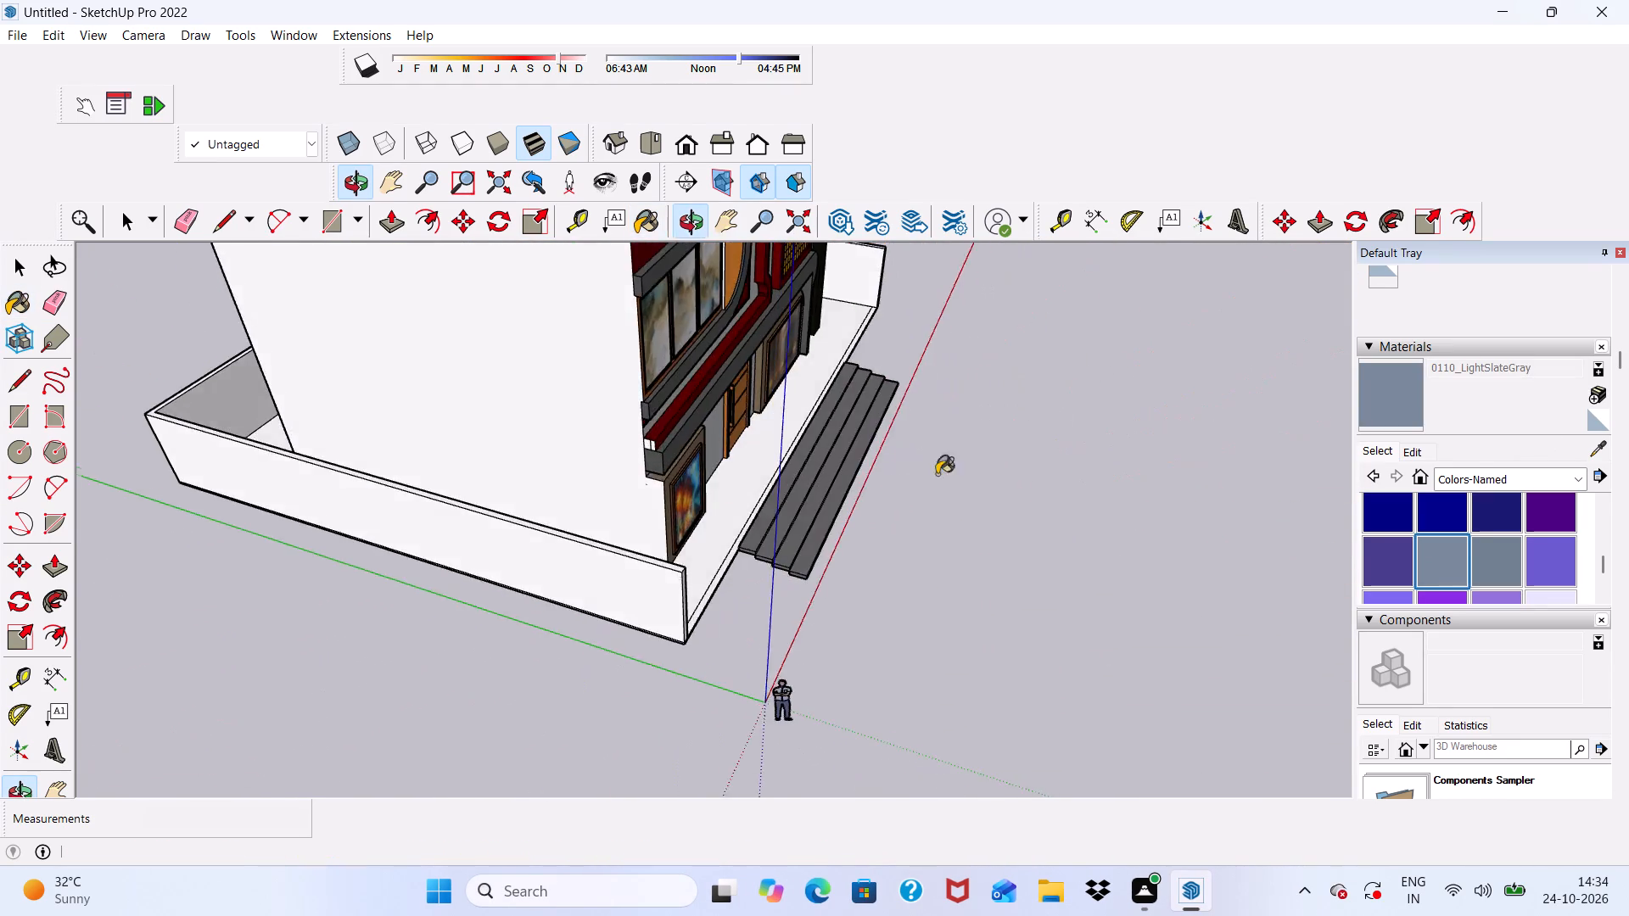
pyautogui.scroll(5, 551, 442)
pyautogui.click(579, 402)
pyautogui.scroll(-5, 579, 402)
pyautogui.moveTo(686, 443); pyautogui.dragTo(286, 373, button='middle')
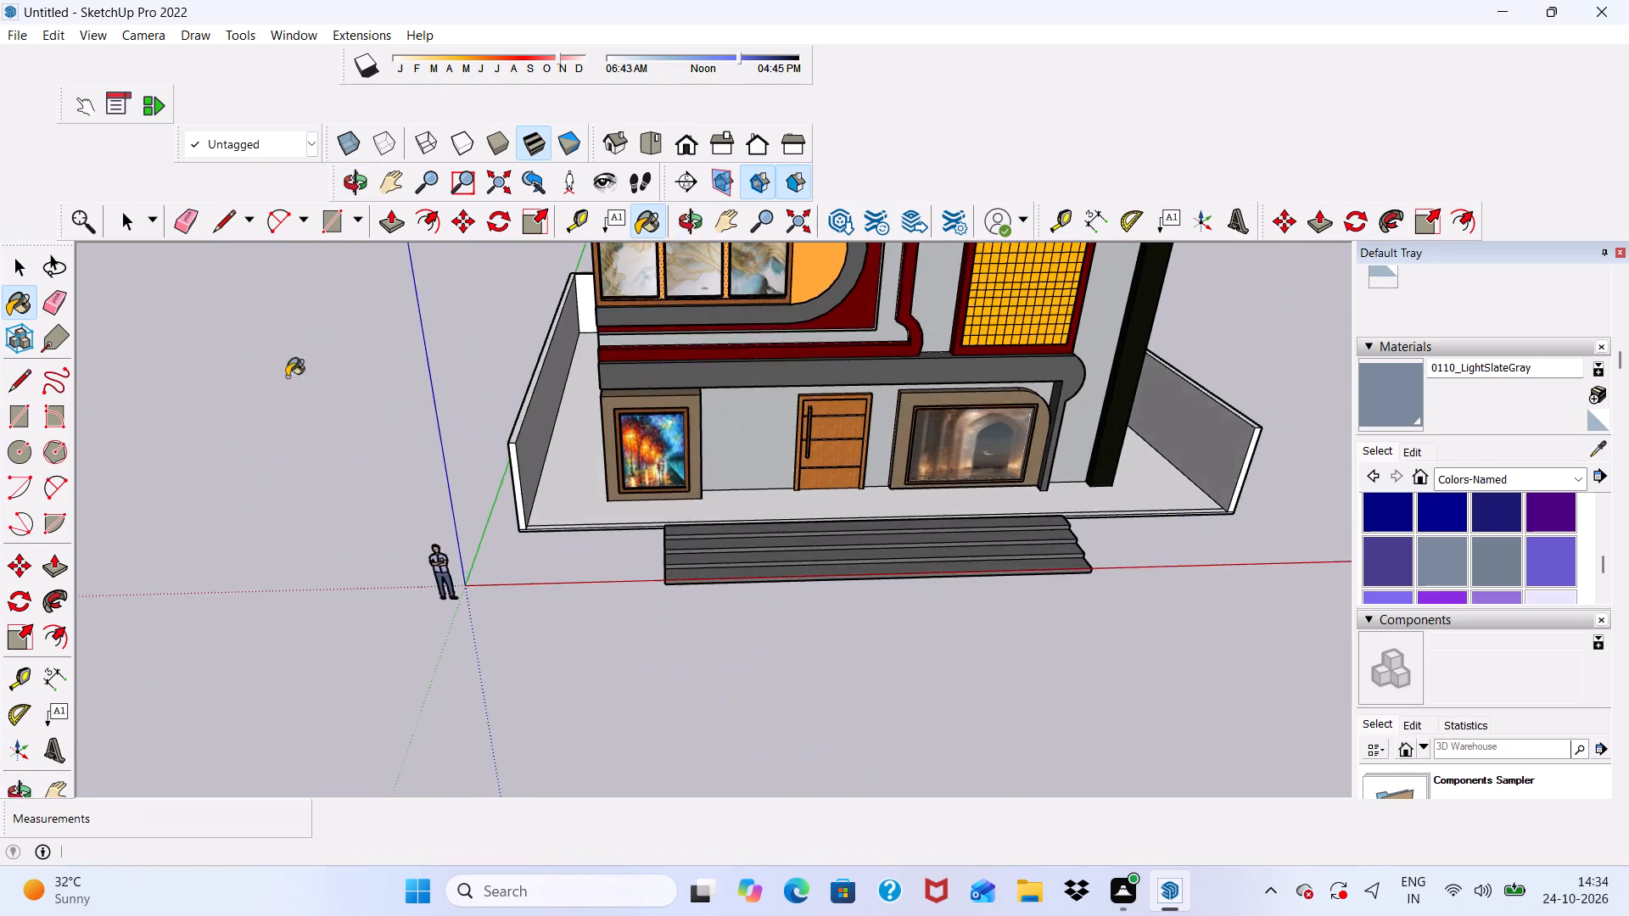
pyautogui.scroll(1, 717, 367)
pyautogui.scroll(-6, 728, 390)
pyautogui.moveTo(741, 449); pyautogui.dragTo(275, 384, button='middle')
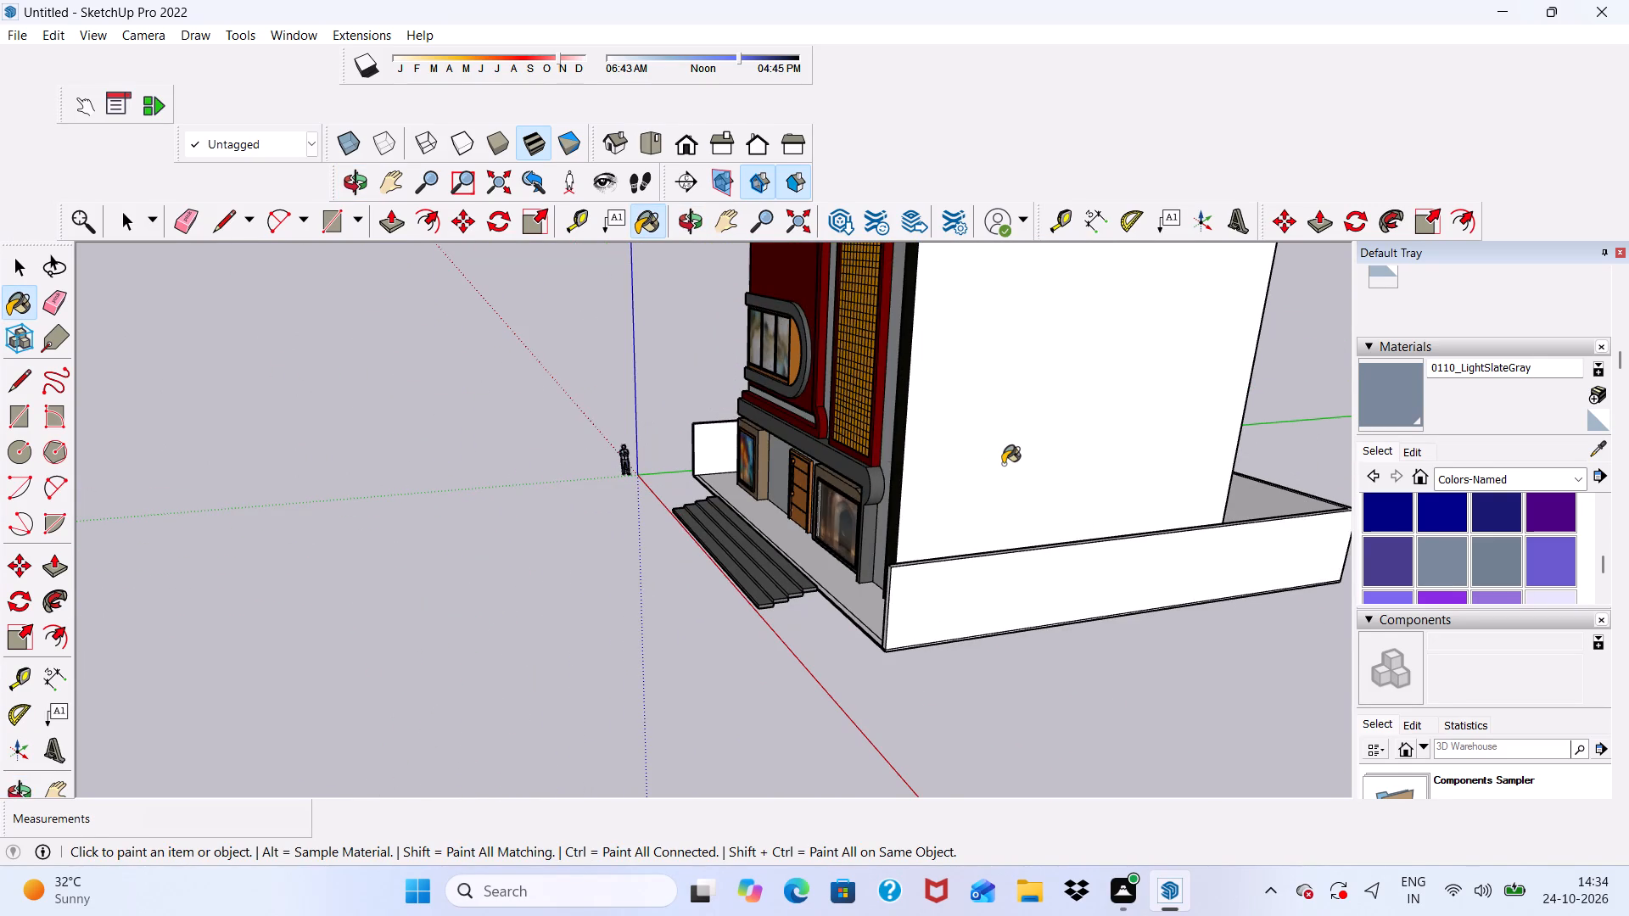
pyautogui.click(1004, 464)
# Paint the rear wall, upper roof, curved roof section, lower recessed roof and its parapet edge with 0110_LightSlateGray.
pyautogui.scroll(-5, 792, 423)
pyautogui.moveTo(1014, 440); pyautogui.dragTo(592, 515, button='middle')
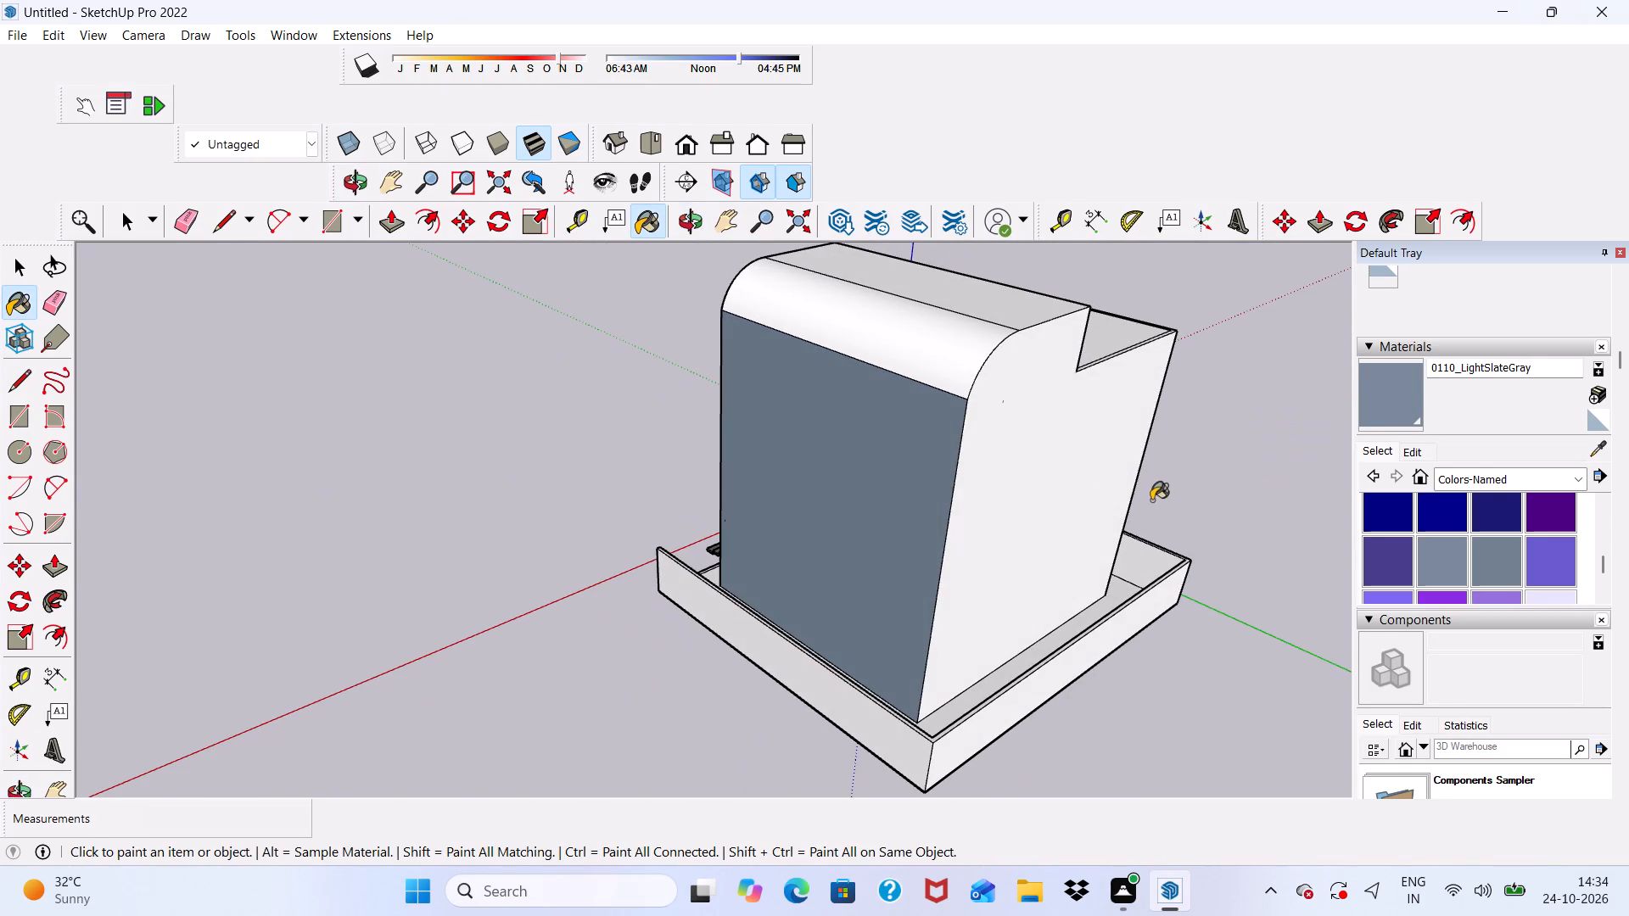
pyautogui.click(1103, 493)
pyautogui.scroll(9, 1001, 301)
pyautogui.click(1002, 306)
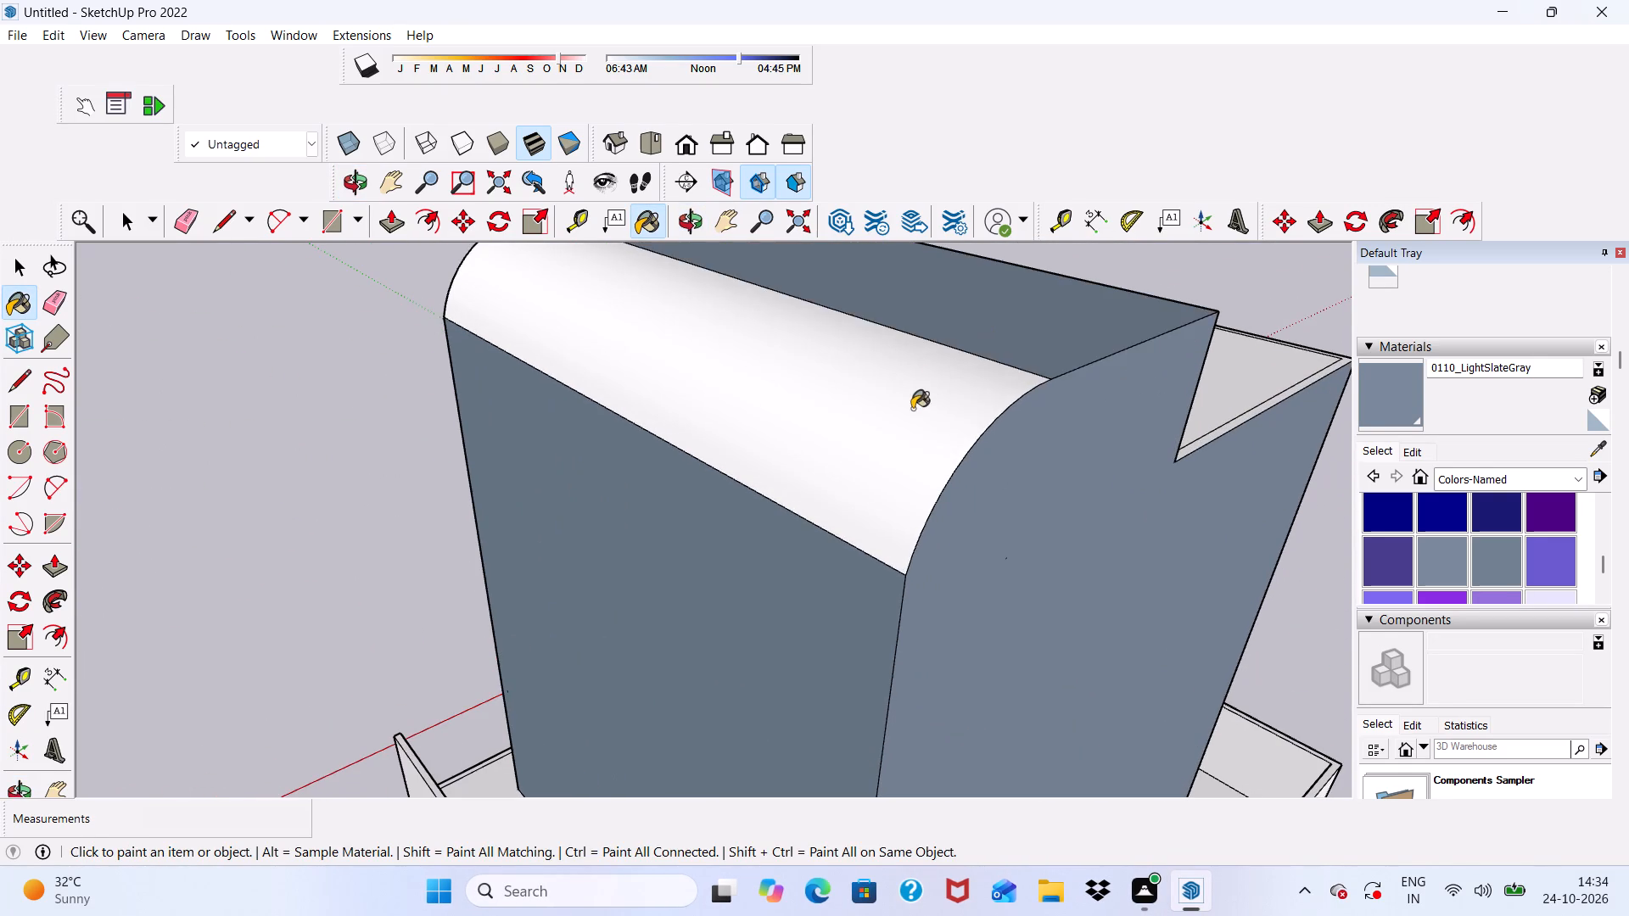
pyautogui.click(912, 411)
pyautogui.scroll(-5, 852, 394)
pyautogui.scroll(16, 1083, 457)
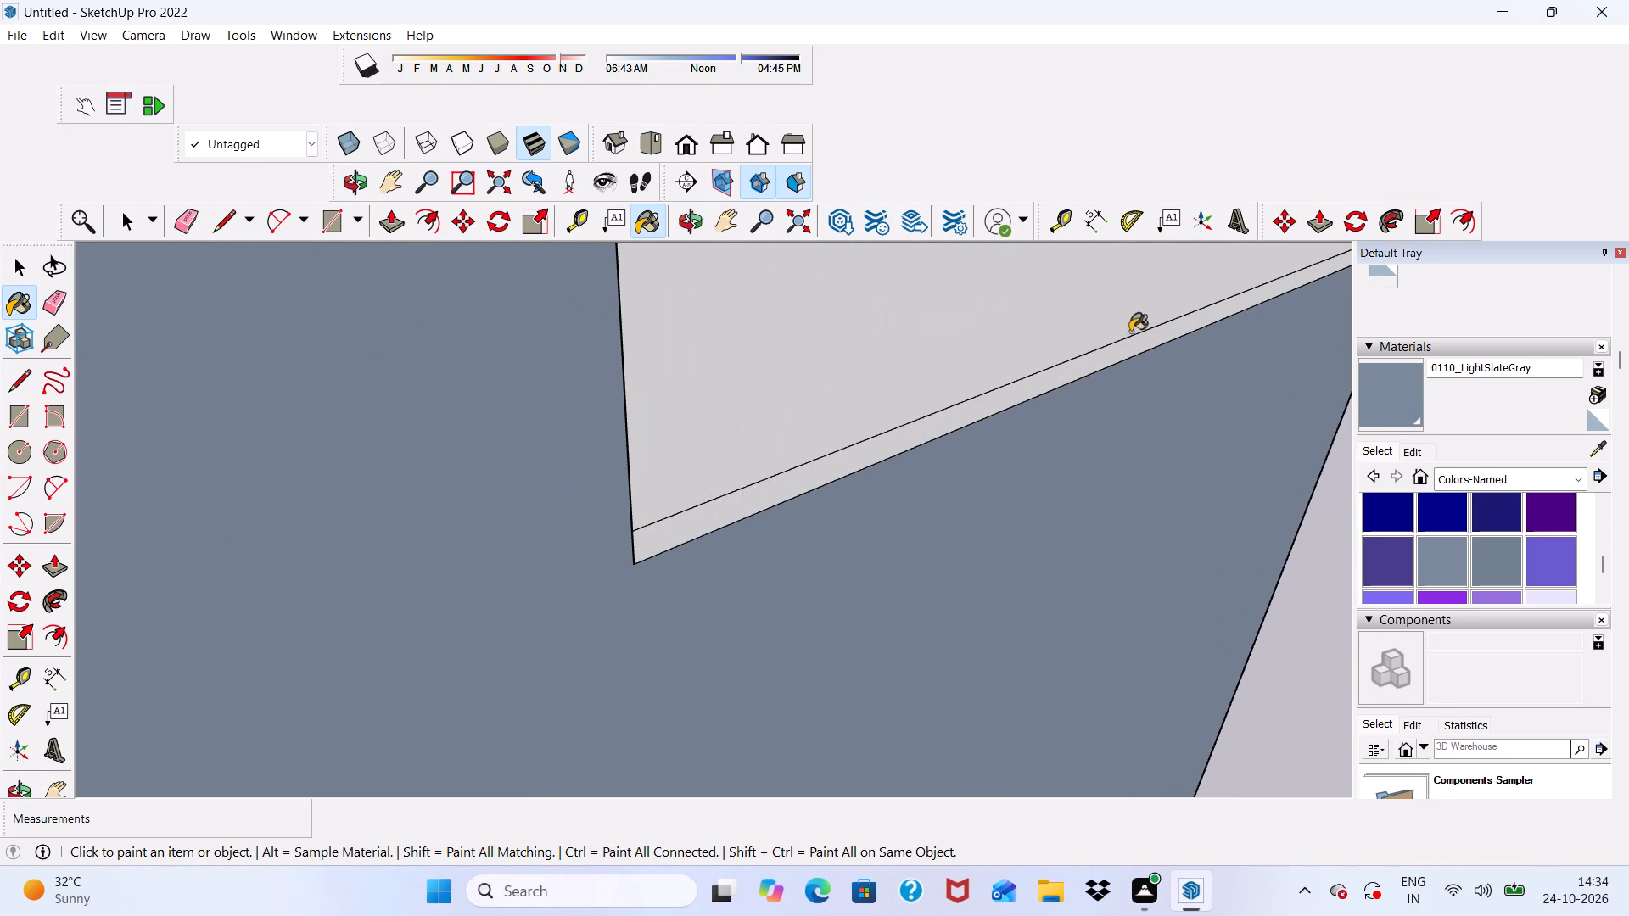
pyautogui.click(1124, 349)
pyautogui.click(1055, 320)
pyautogui.scroll(-18, 923, 368)
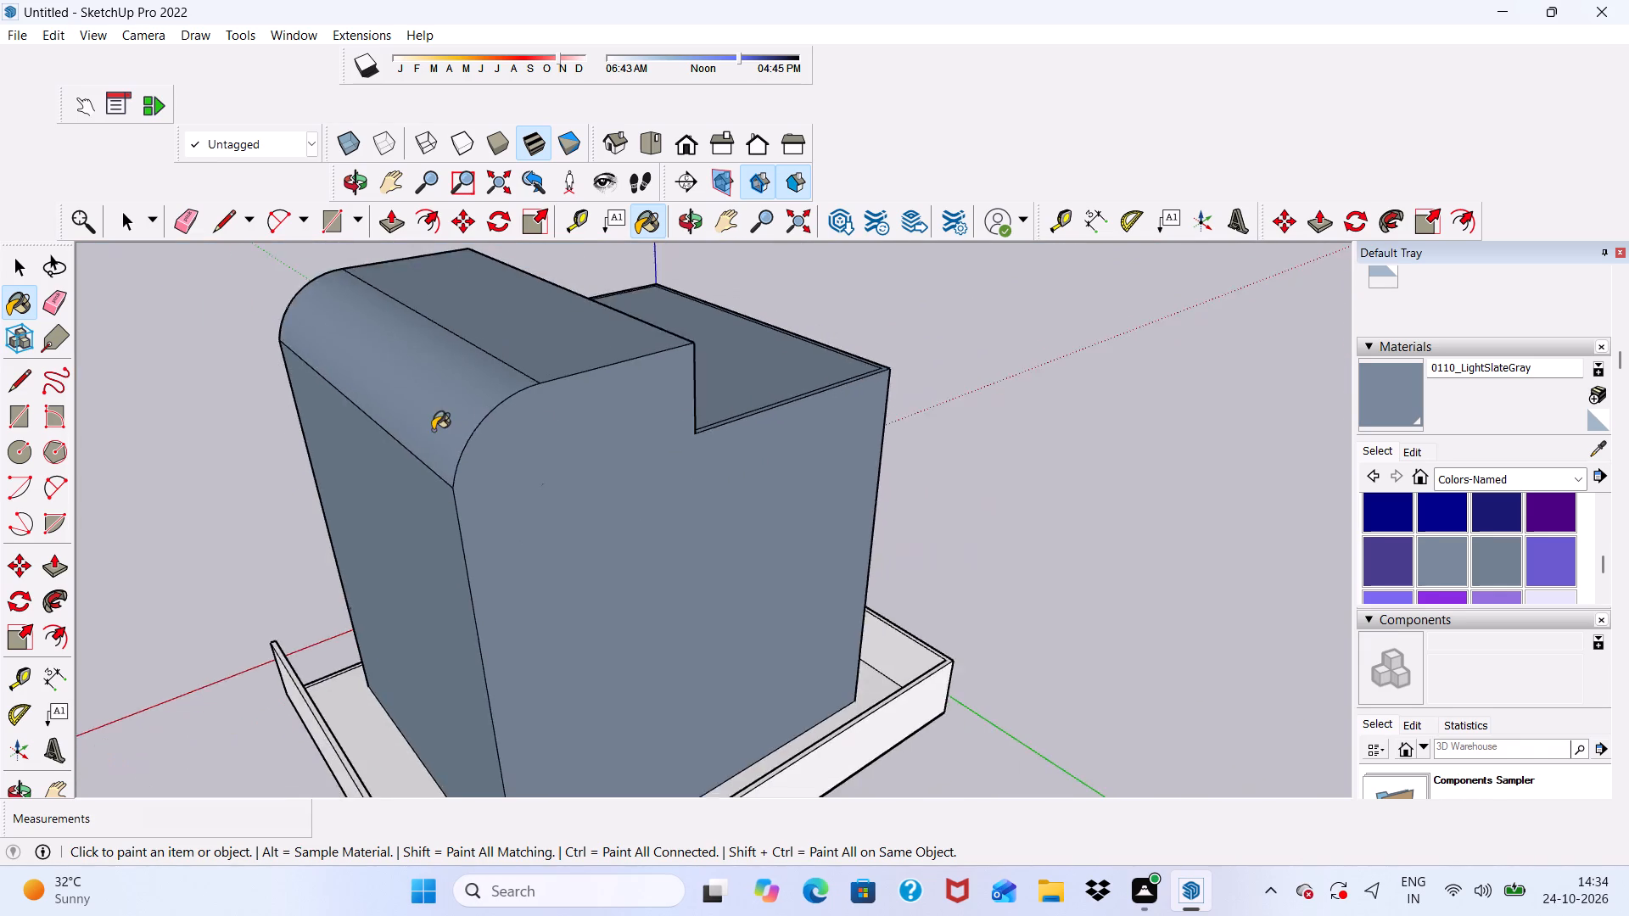
# Examine the building's sides and front elevation from several angles and distances.
pyautogui.scroll(-3, 433, 430)
pyautogui.moveTo(433, 434); pyautogui.dragTo(1285, 334, button='middle')
pyautogui.scroll(-5, 1092, 271)
pyautogui.scroll(4, 950, 468)
pyautogui.scroll(-3, 932, 379)
pyautogui.moveTo(936, 403); pyautogui.dragTo(948, 538, button='middle')
pyautogui.scroll(-4, 958, 239)
pyautogui.moveTo(961, 450); pyautogui.dragTo(920, 354, button='middle')
pyautogui.scroll(4, 839, 462)
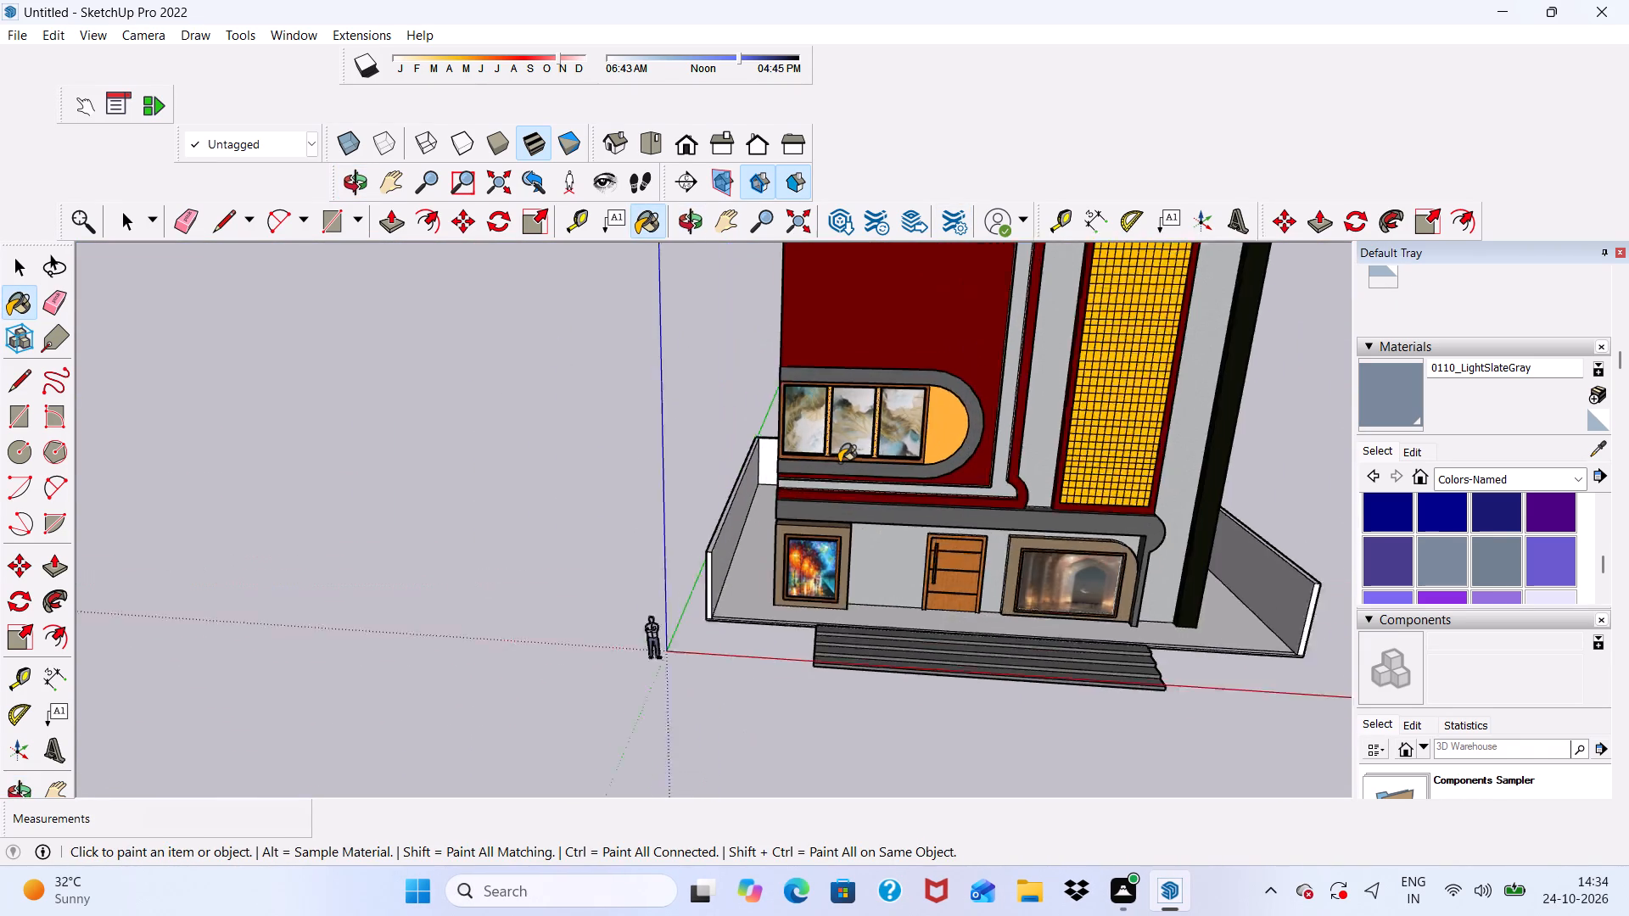
pyautogui.scroll(1, 839, 462)
pyautogui.scroll(-7, 841, 463)
pyautogui.scroll(10, 847, 499)
pyautogui.press('space')
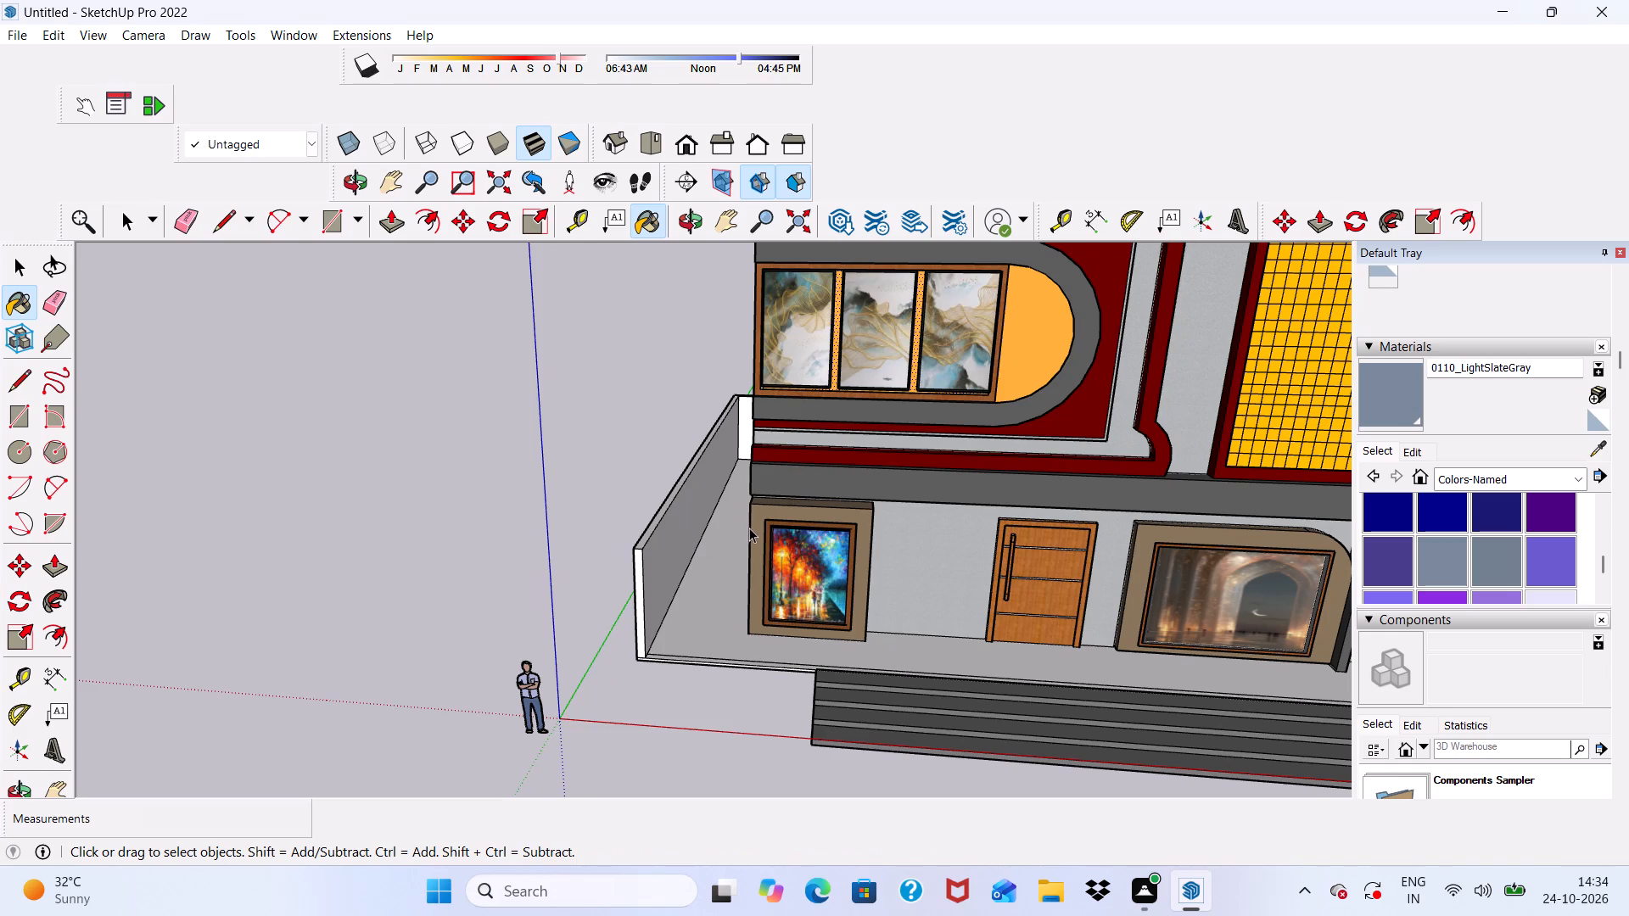
pyautogui.scroll(-4, 1083, 580)
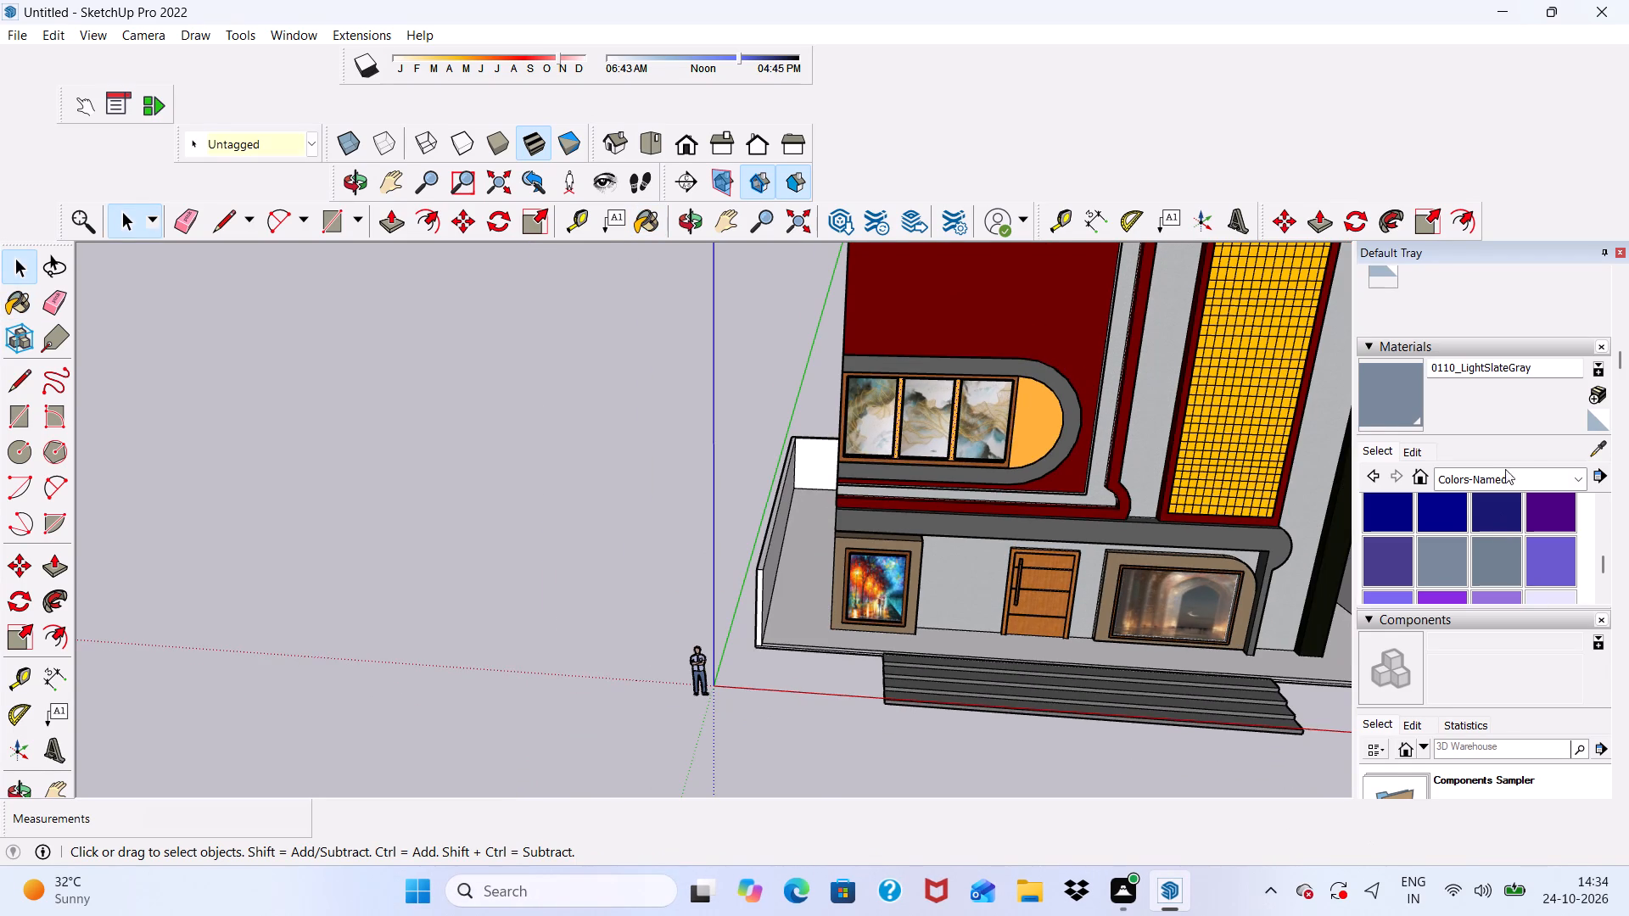
# Paint the terrace floor and its front edge strips with Granite Tile from the Tile collection.
pyautogui.click(1582, 481)
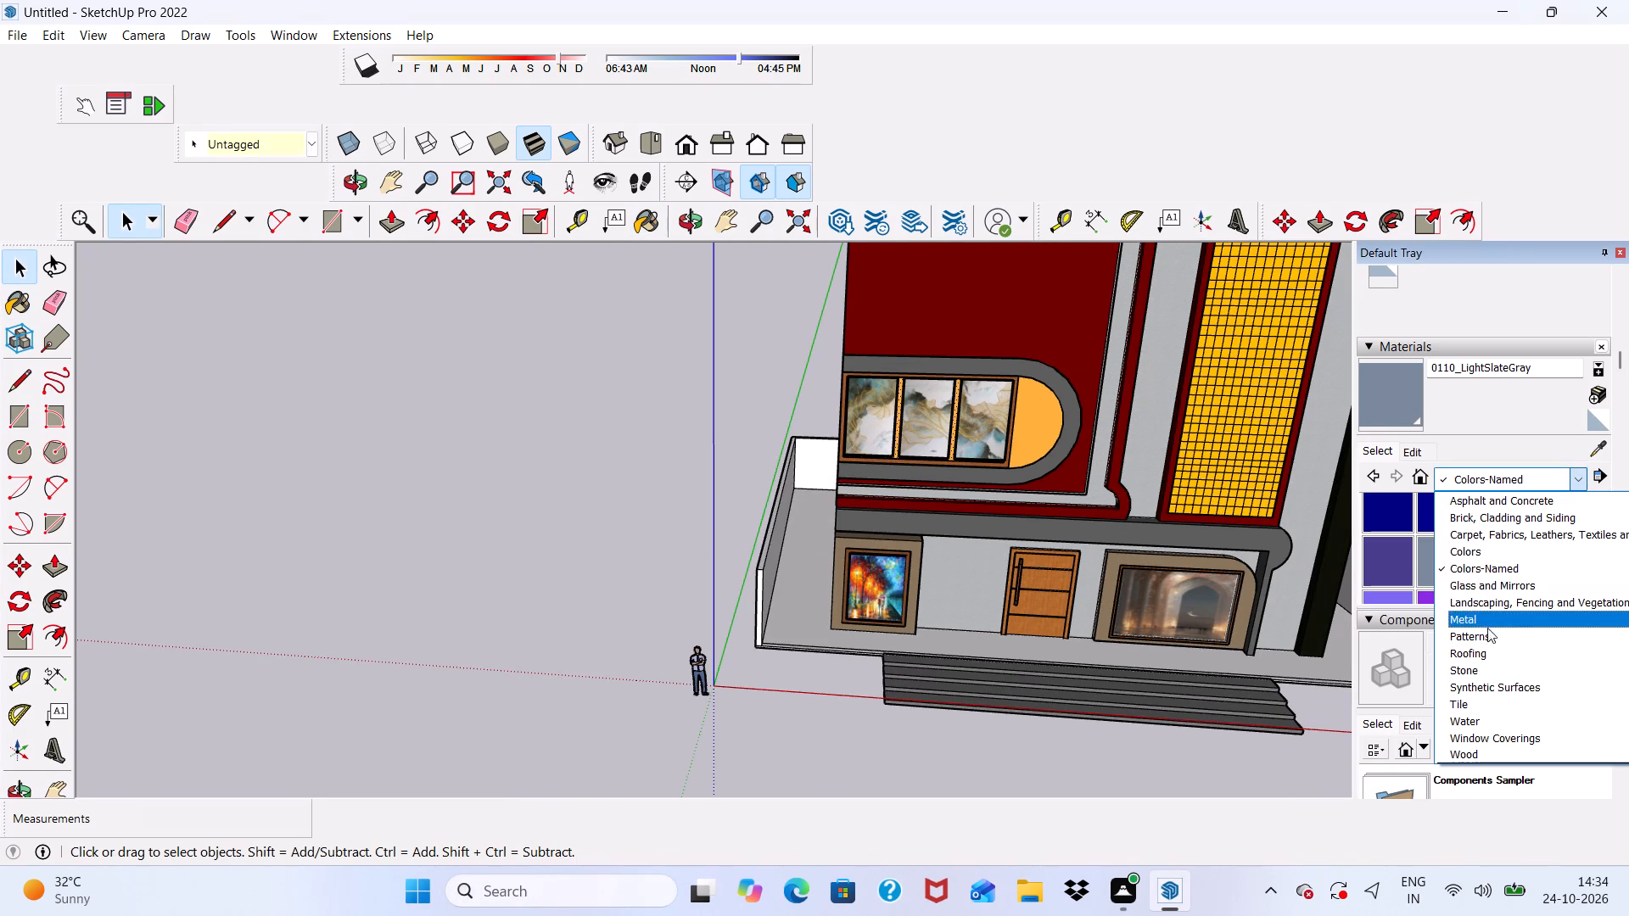
pyautogui.click(1483, 707)
pyautogui.scroll(-1, 1459, 520)
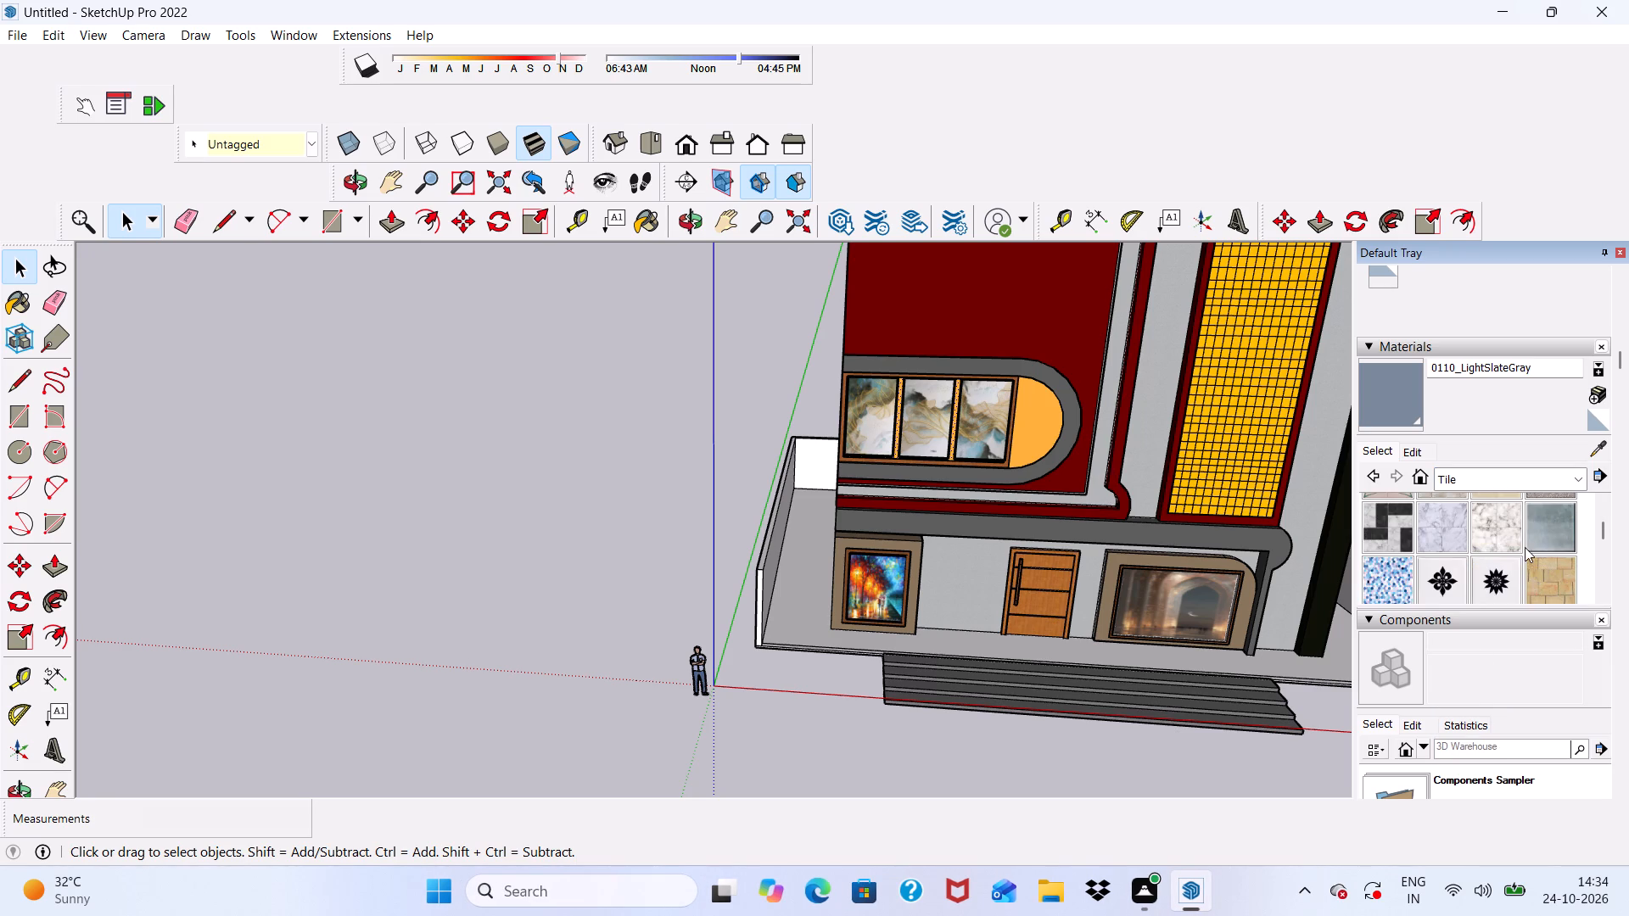
pyautogui.scroll(2, 1550, 524)
pyautogui.click(1548, 687)
pyautogui.scroll(4, 985, 583)
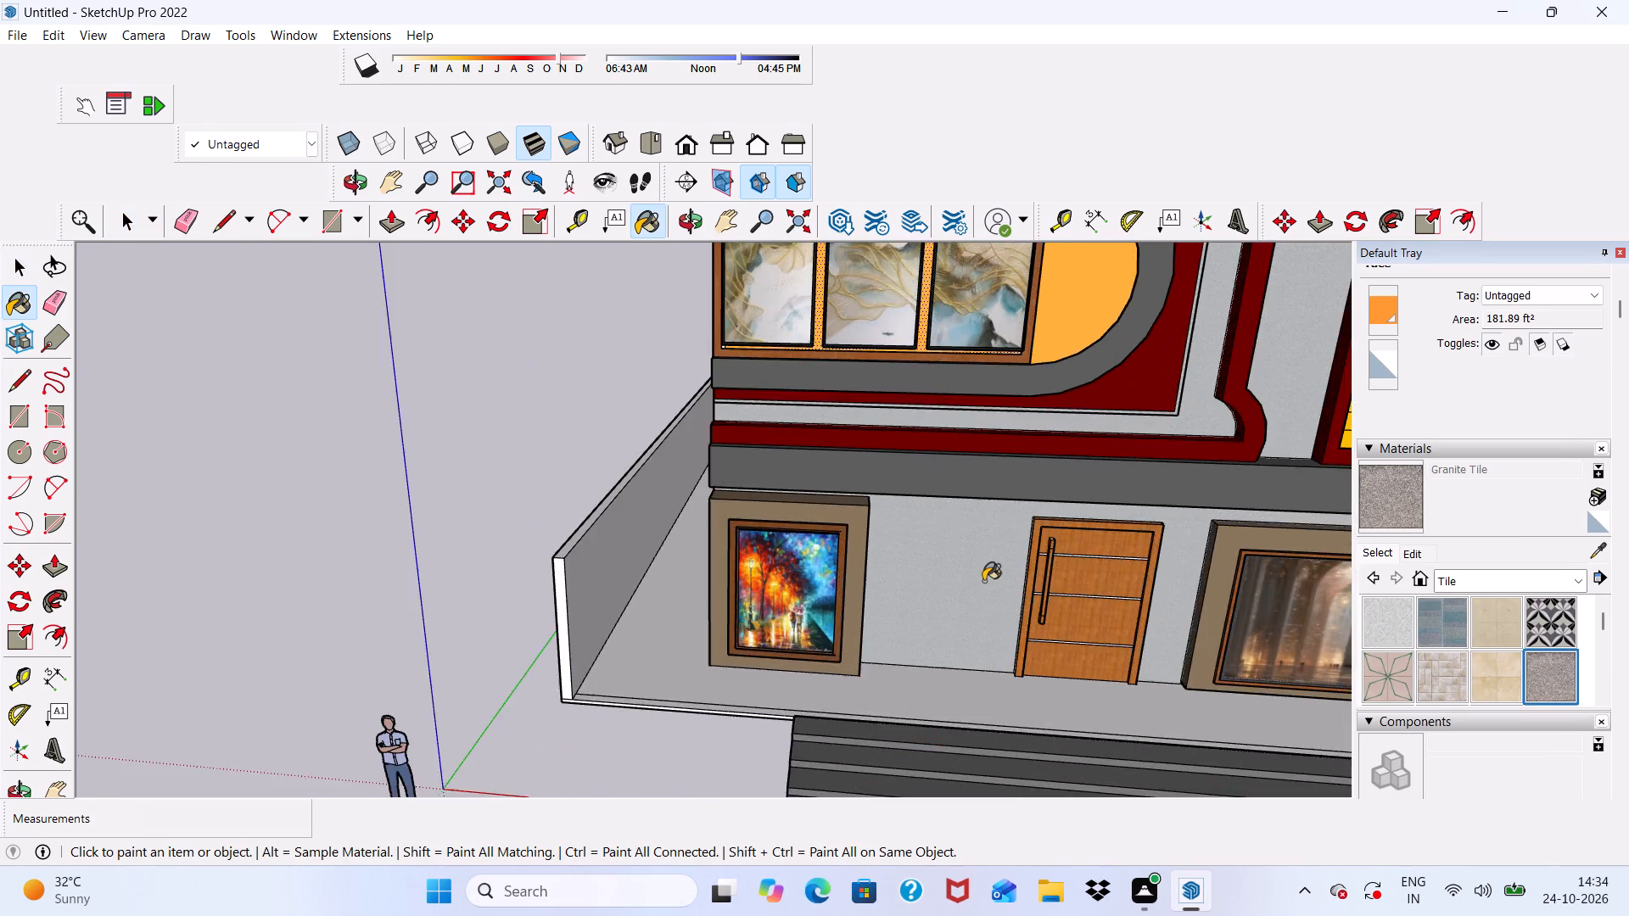
pyautogui.scroll(7, 983, 581)
pyautogui.click(674, 628)
pyautogui.scroll(-10, 669, 622)
pyautogui.moveTo(657, 630); pyautogui.dragTo(725, 718, button='middle')
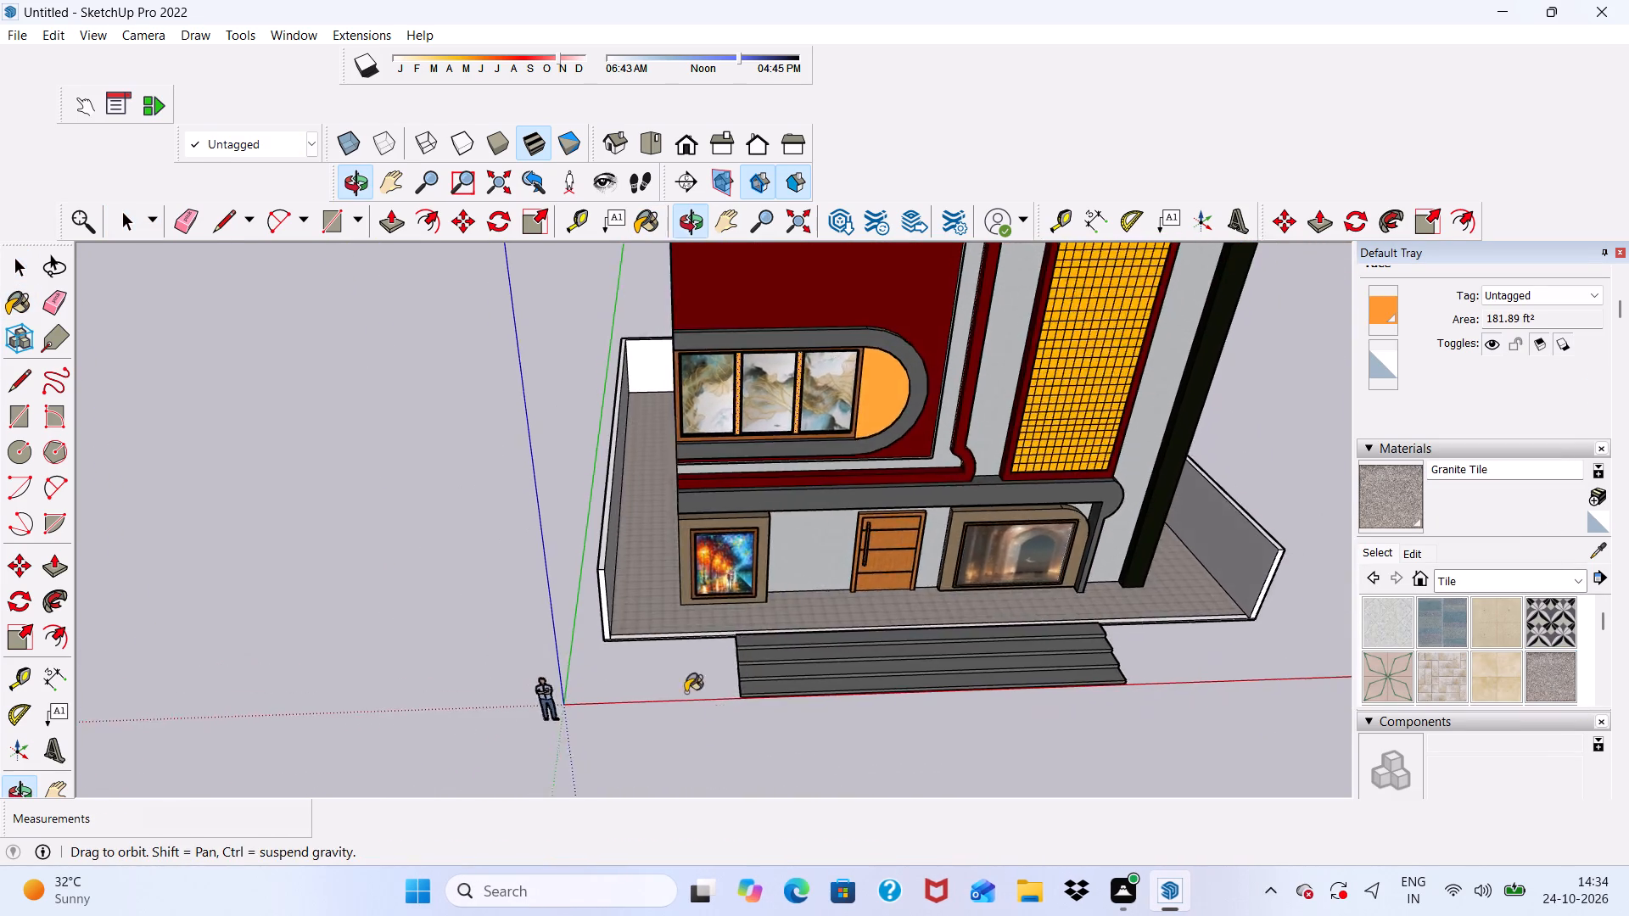
pyautogui.scroll(18, 622, 626)
pyautogui.click(639, 636)
pyautogui.scroll(4, 638, 638)
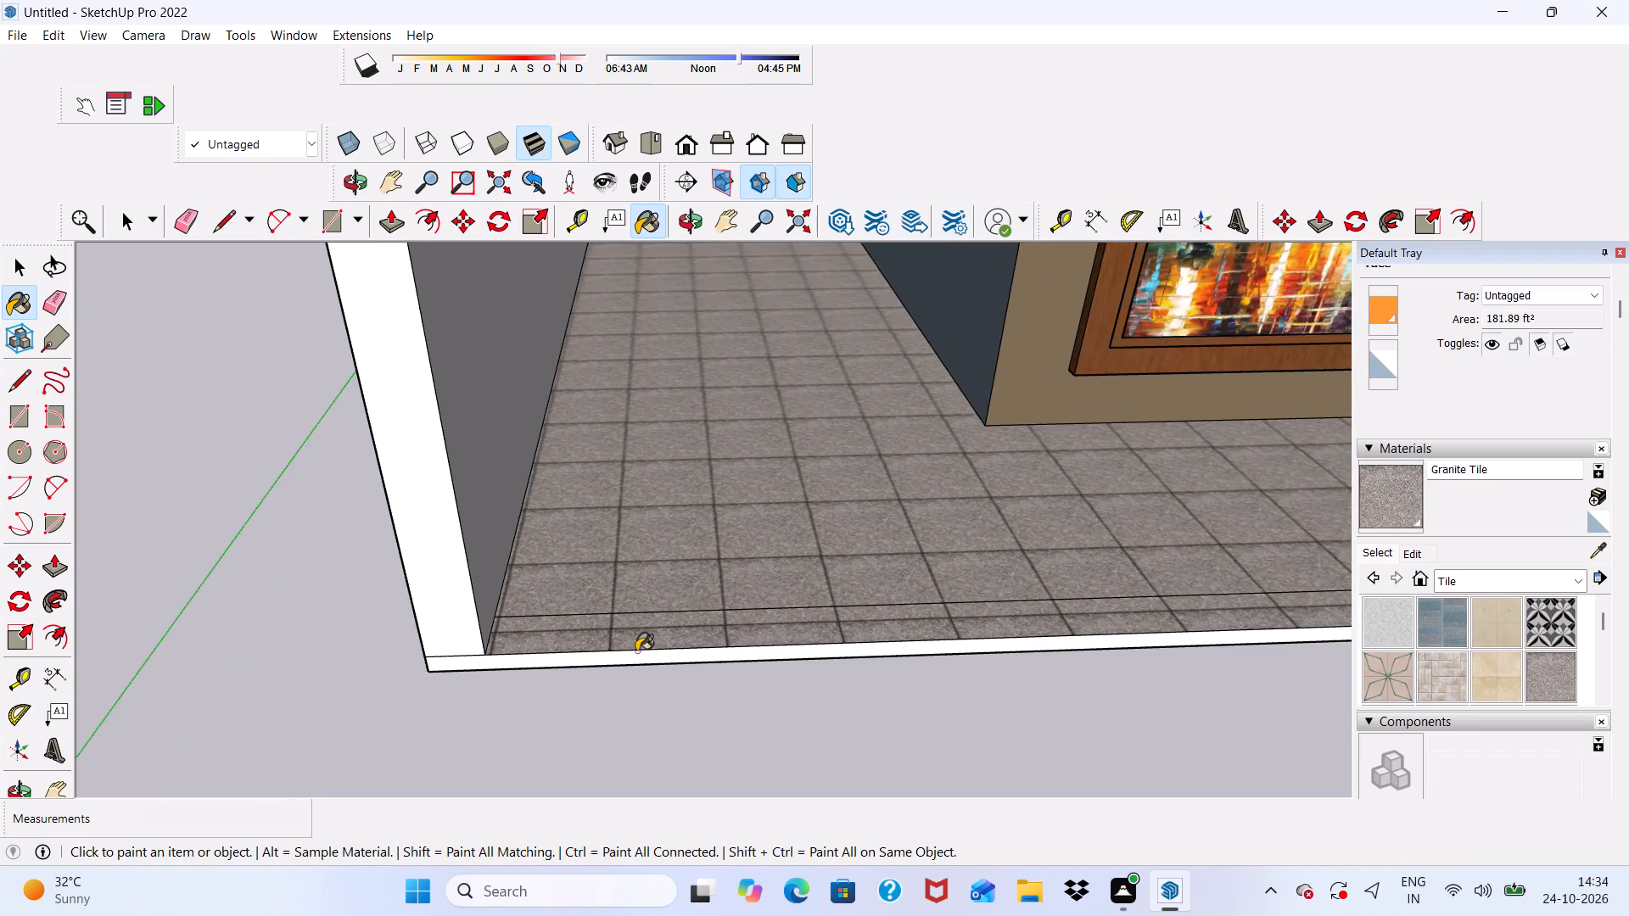
pyautogui.click(636, 655)
# Paint the inner face, front end and top of the boundary wall on the dark pillar's side with 0057_DarkKhaki from Colors-Named.
pyautogui.scroll(-3, 635, 656)
pyautogui.scroll(-11, 563, 564)
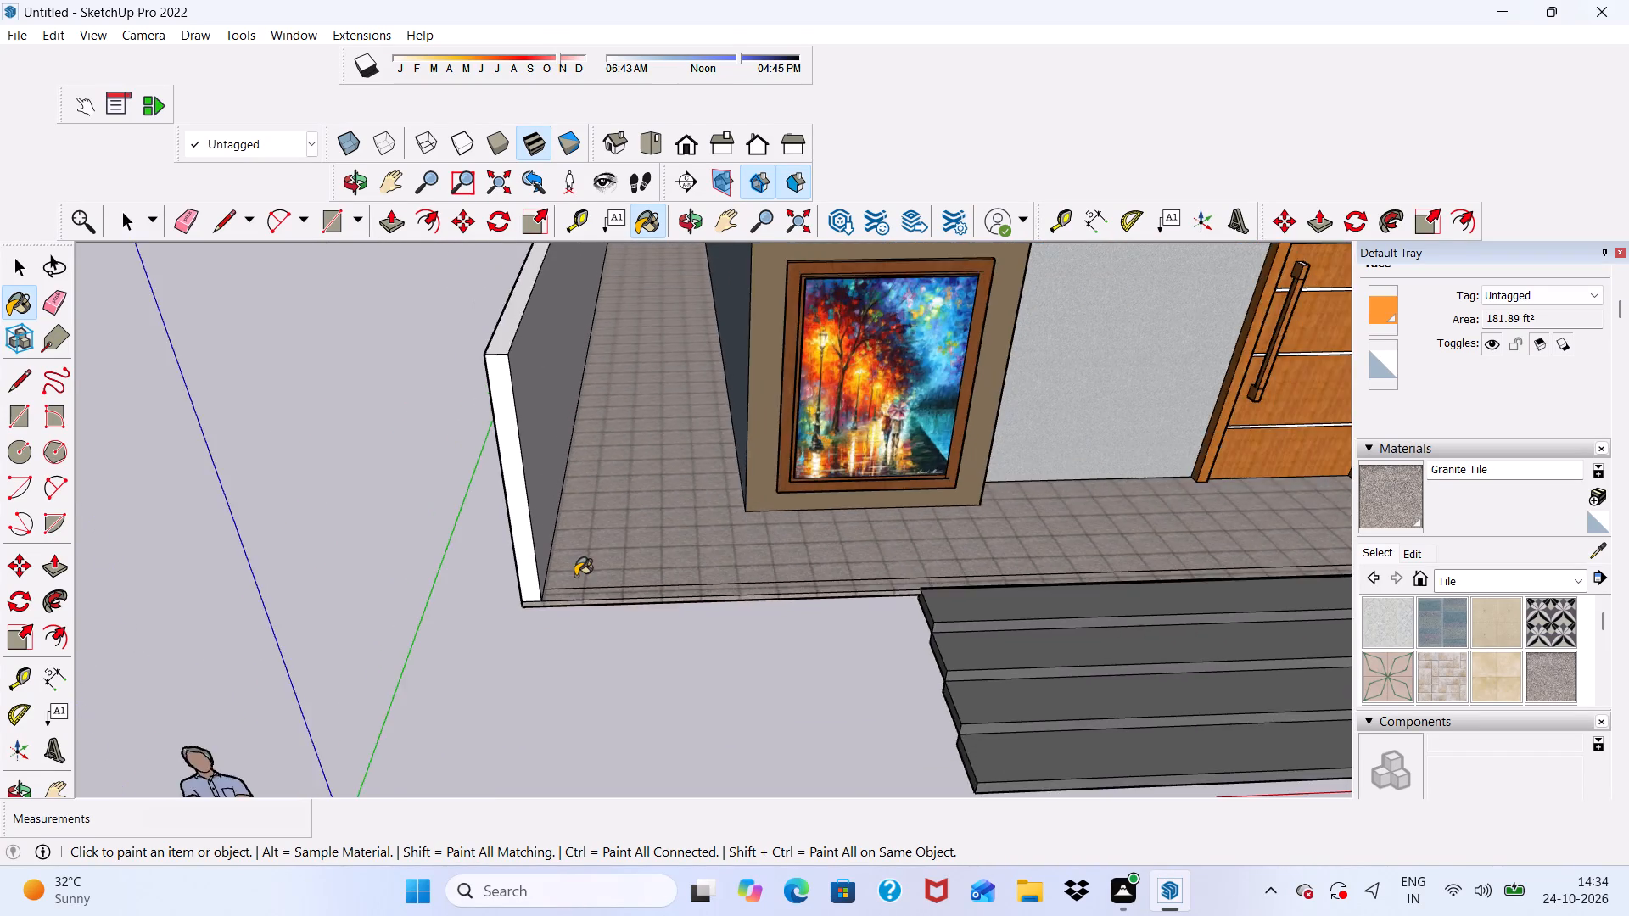
pyautogui.scroll(-5, 575, 576)
pyautogui.scroll(2, 989, 525)
pyautogui.scroll(-10, 783, 515)
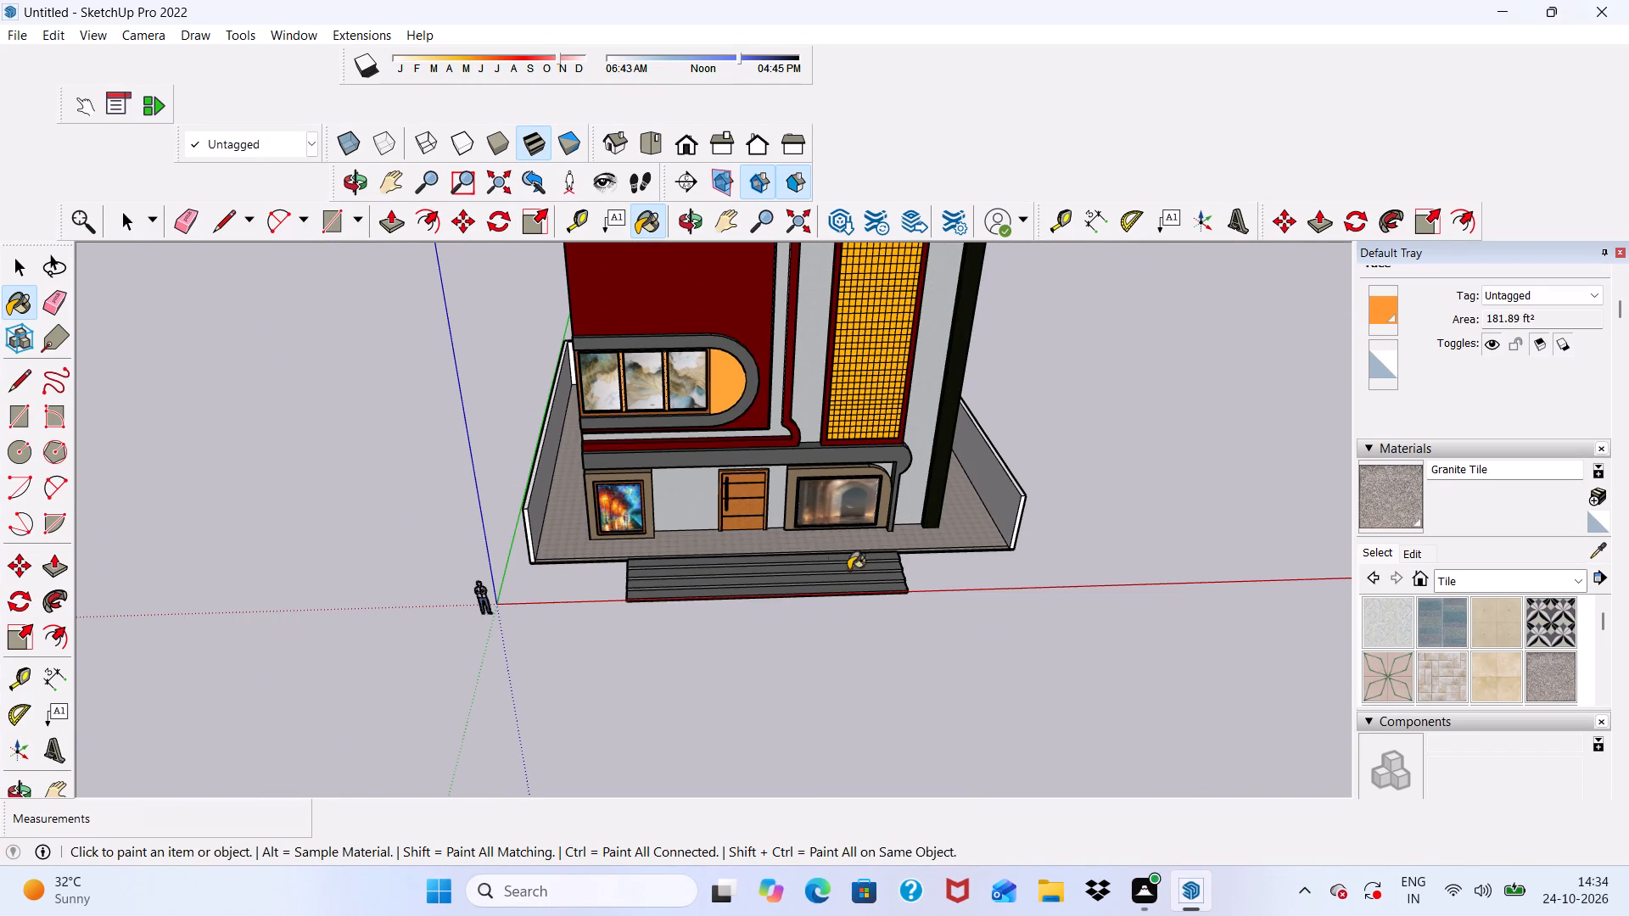
pyautogui.scroll(14, 1057, 479)
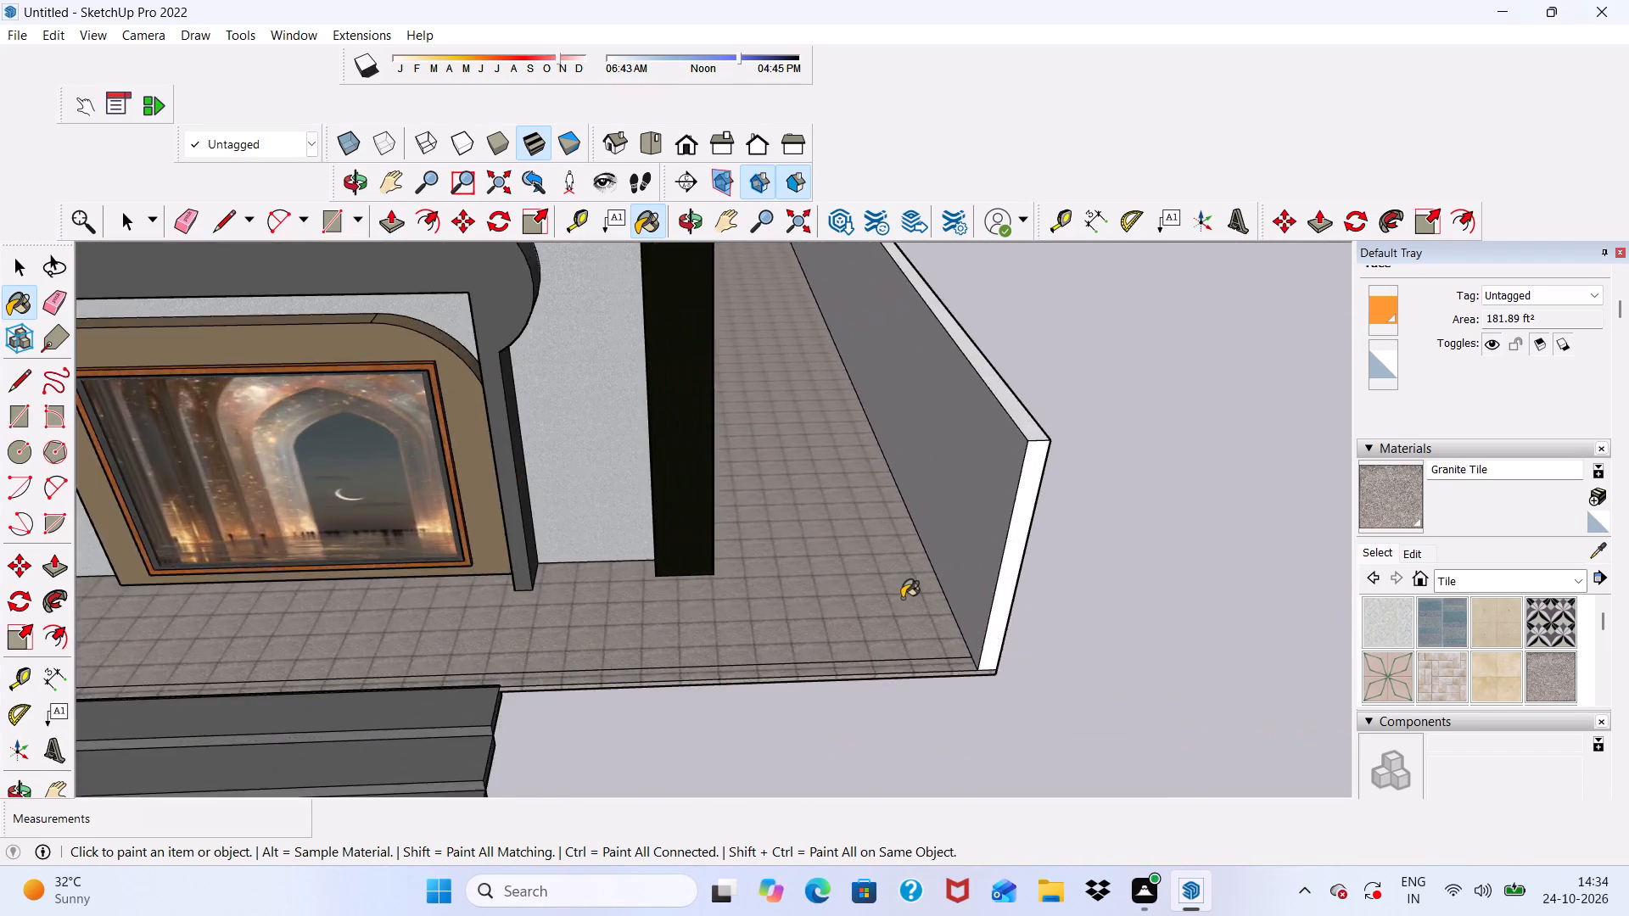
pyautogui.scroll(6, 902, 598)
pyautogui.scroll(-7, 903, 597)
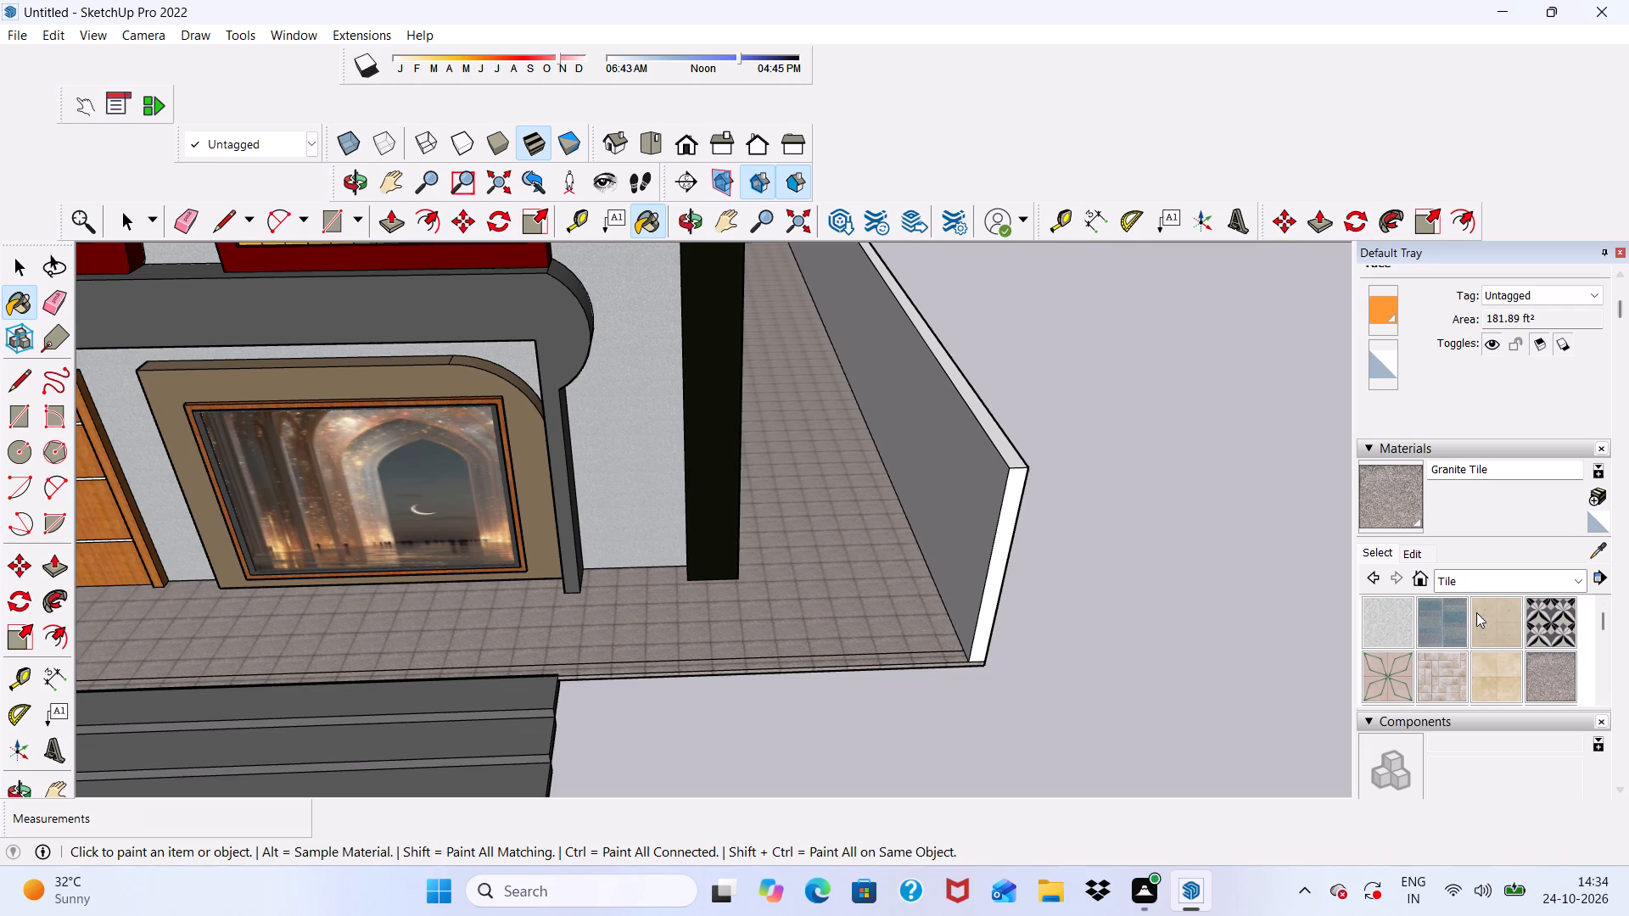
pyautogui.click(1574, 575)
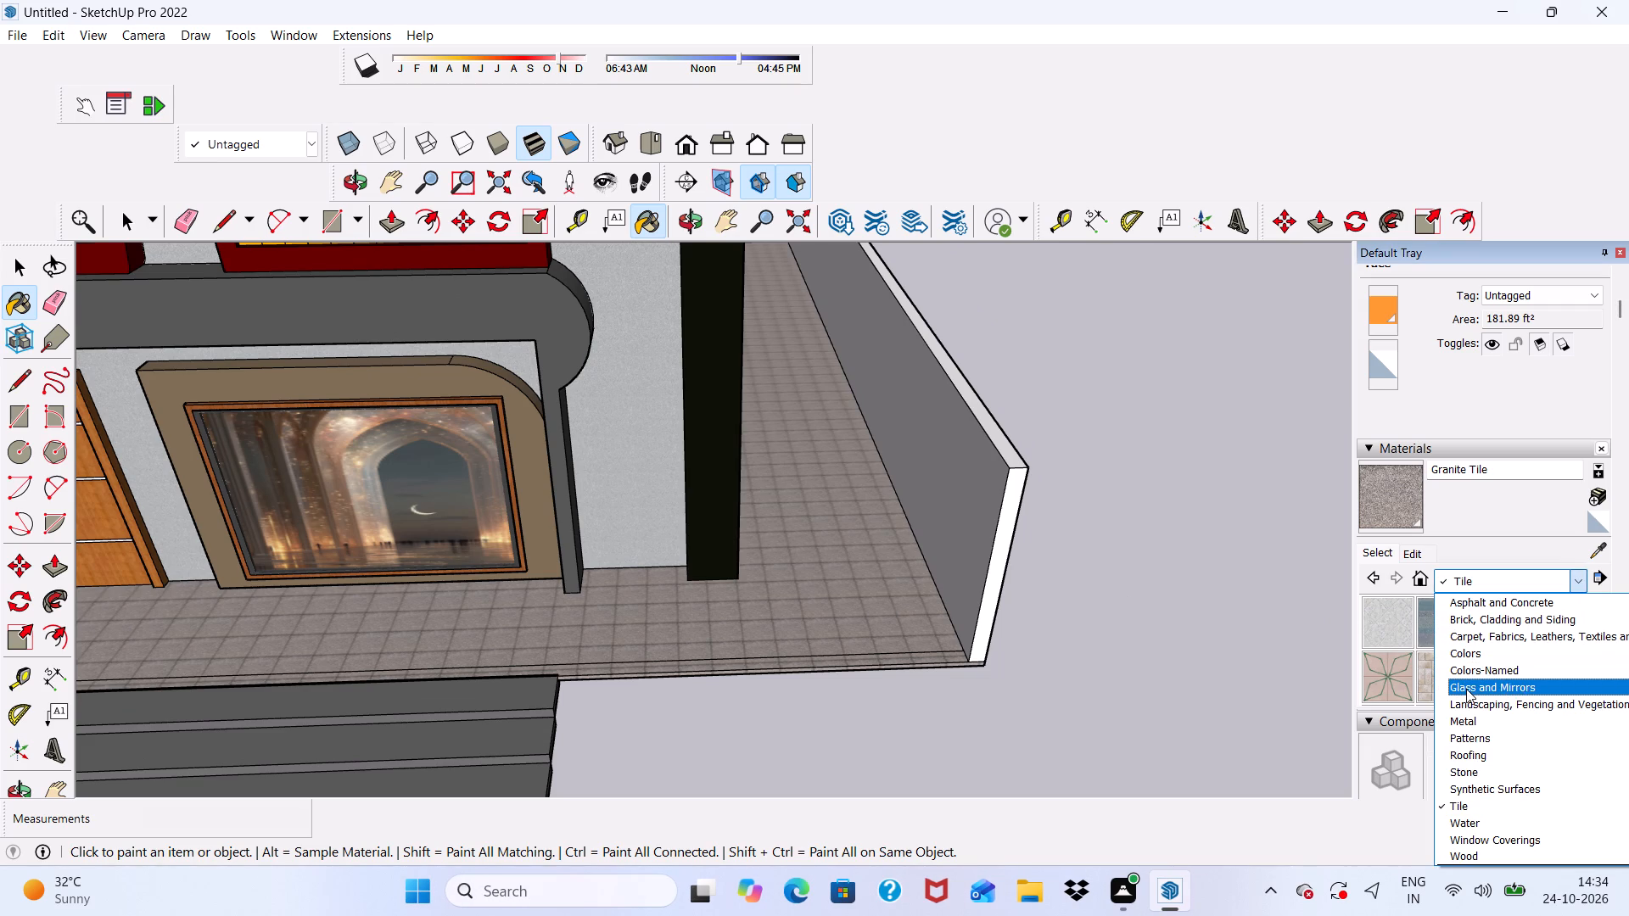
pyautogui.click(1476, 667)
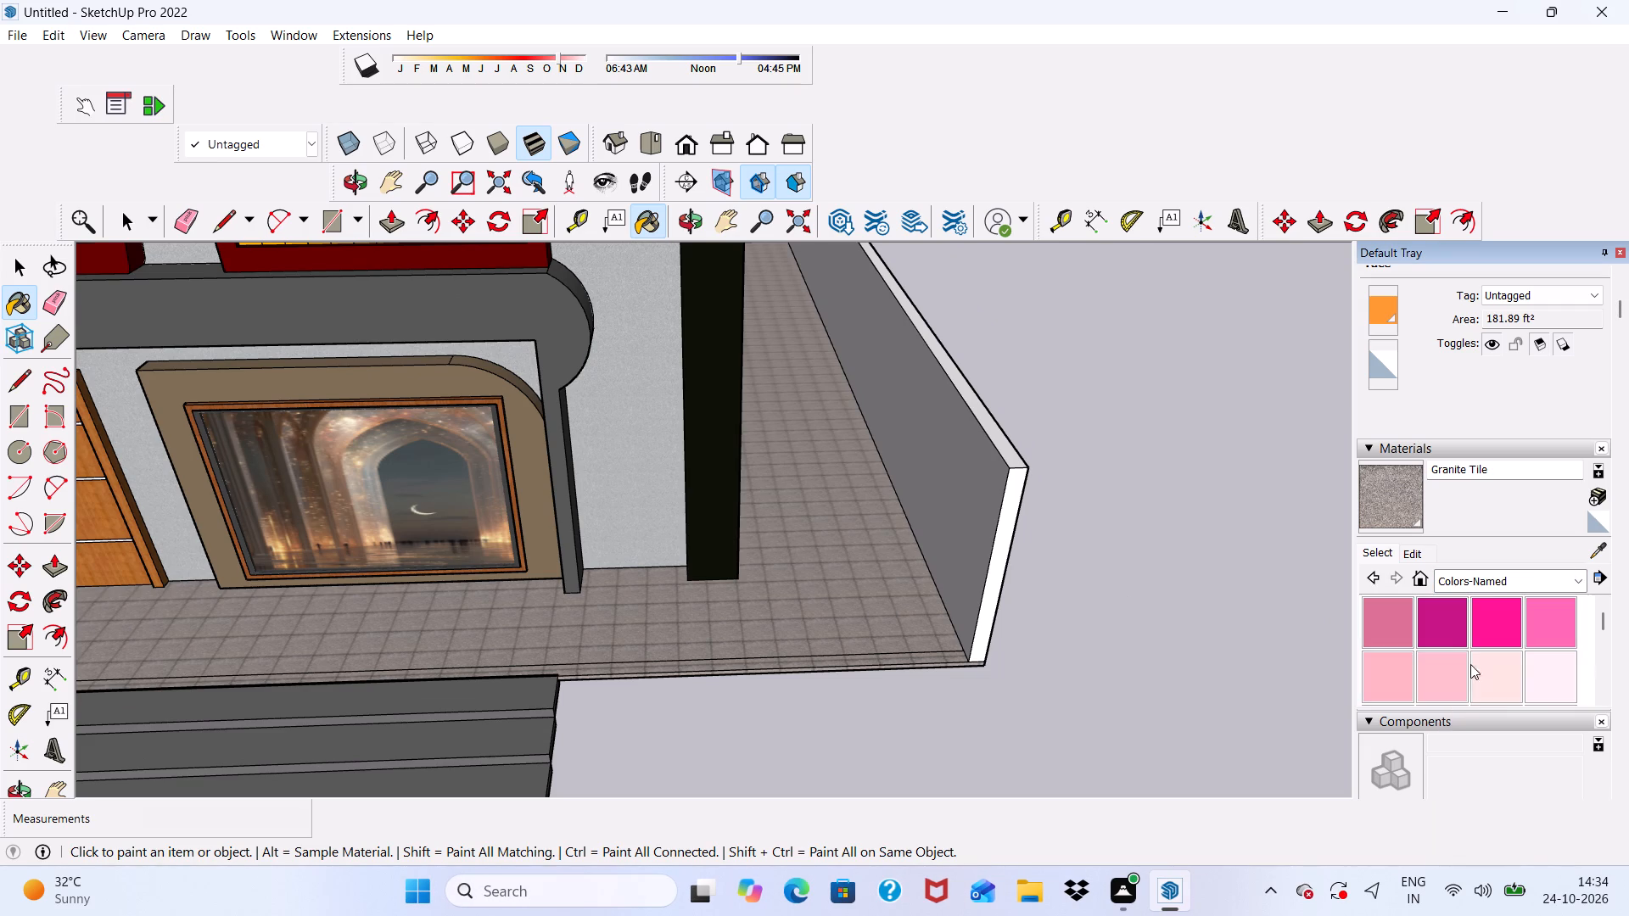
pyautogui.scroll(-3, 1450, 640)
pyautogui.scroll(2, 1450, 640)
pyautogui.scroll(-2, 1450, 640)
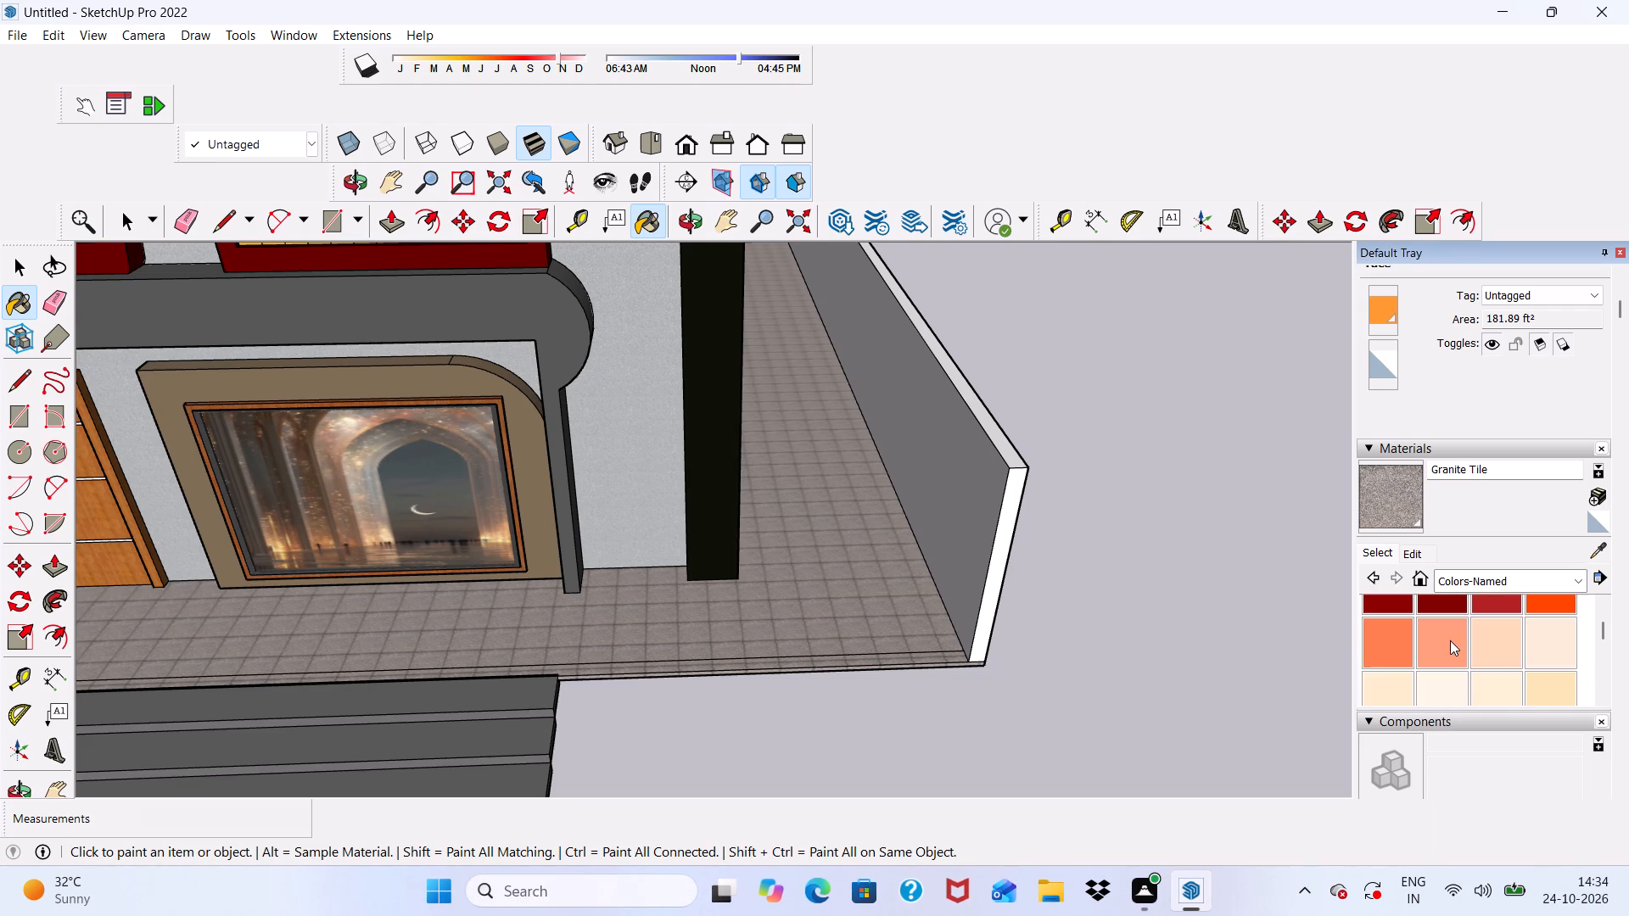
pyautogui.scroll(-2, 1450, 640)
pyautogui.scroll(1, 1449, 639)
pyautogui.scroll(-1, 1449, 639)
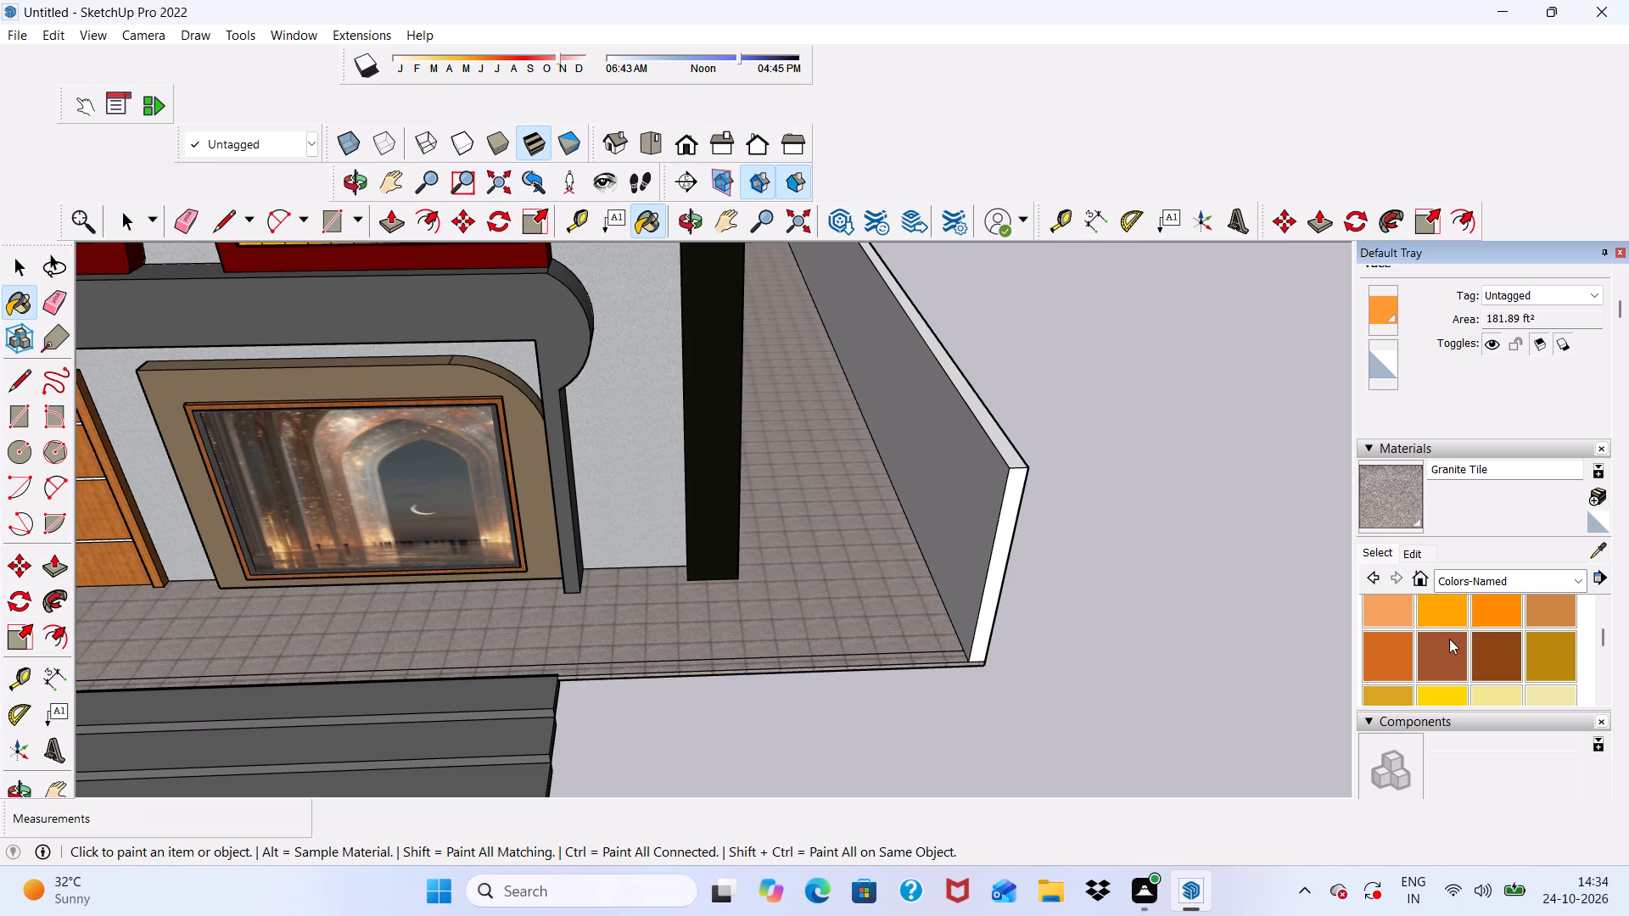
pyautogui.scroll(-2, 1449, 639)
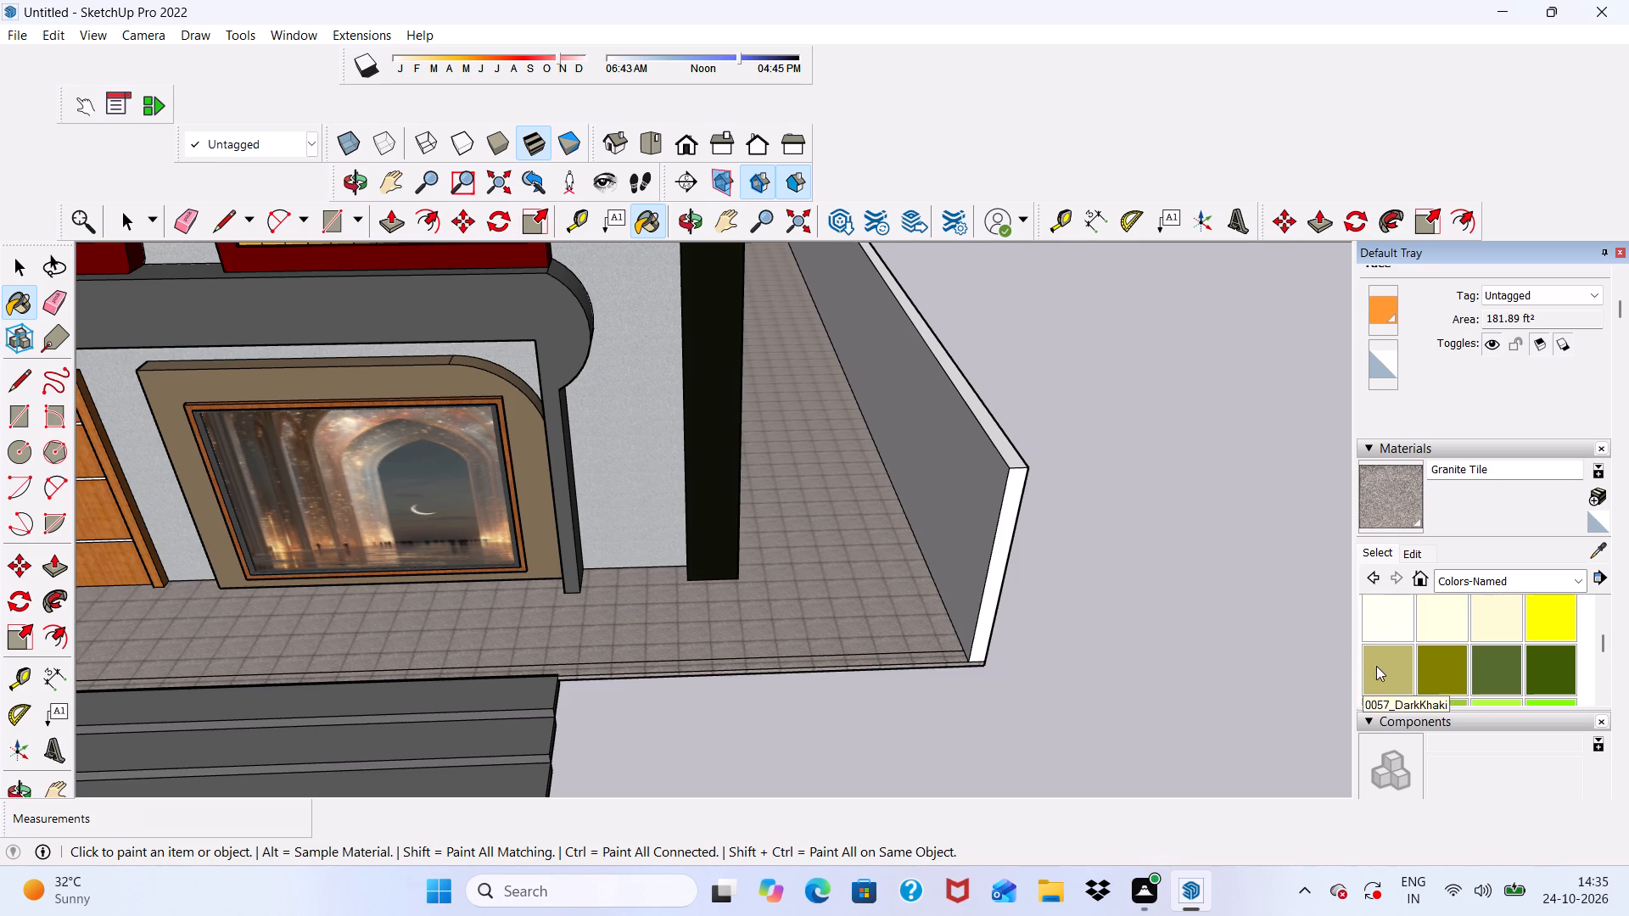
pyautogui.click(1376, 666)
pyautogui.scroll(6, 962, 535)
pyautogui.click(975, 517)
pyautogui.click(1062, 506)
pyautogui.click(1066, 393)
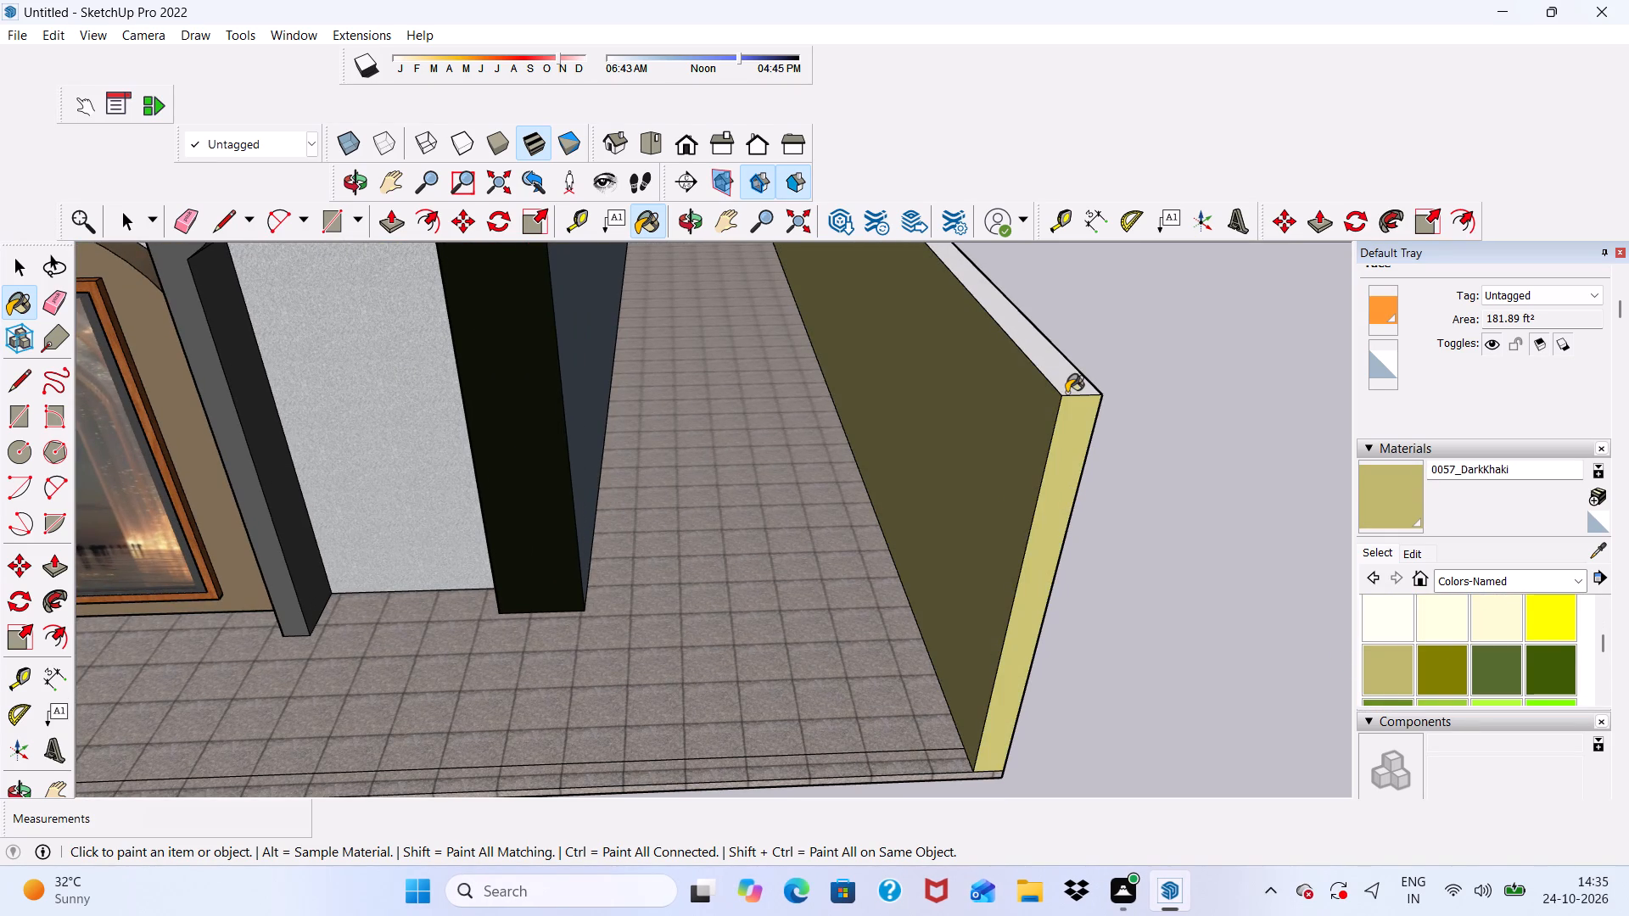
# Paint the opposite side boundary wall's inner face, front end, outer face and thin bottom strip with 0057_DarkKhaki.
pyautogui.scroll(-20, 1066, 412)
pyautogui.scroll(-1, 1066, 412)
pyautogui.scroll(11, 762, 456)
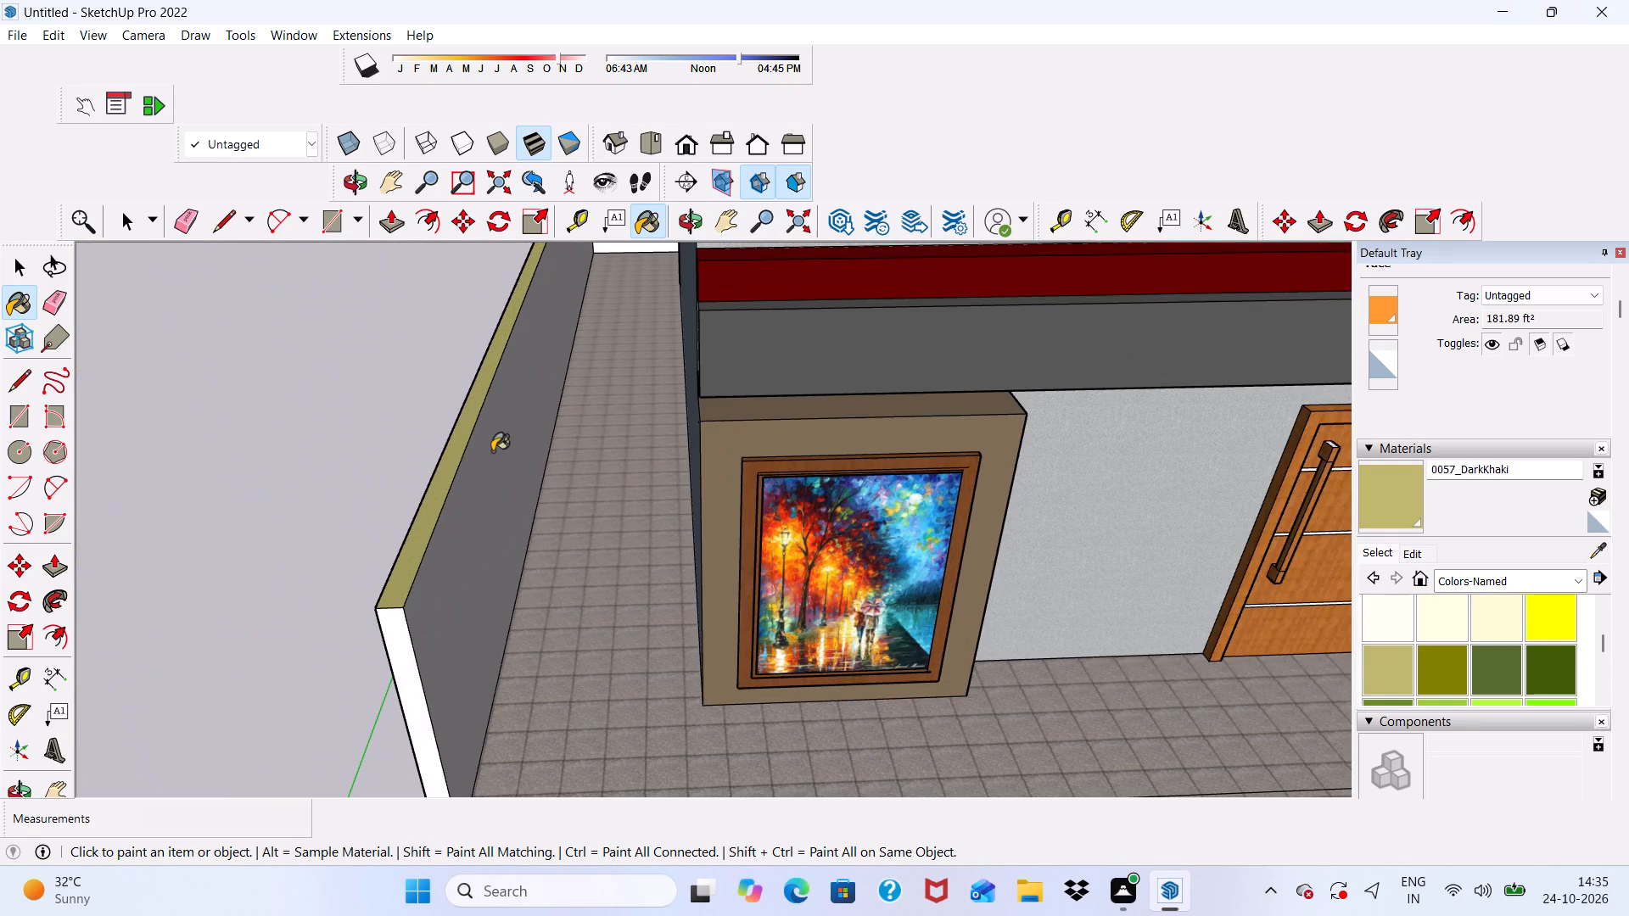
pyautogui.click(492, 451)
pyautogui.scroll(4, 400, 628)
pyautogui.click(402, 629)
pyautogui.scroll(-4, 393, 610)
pyautogui.moveTo(388, 607); pyautogui.dragTo(723, 561, button='middle')
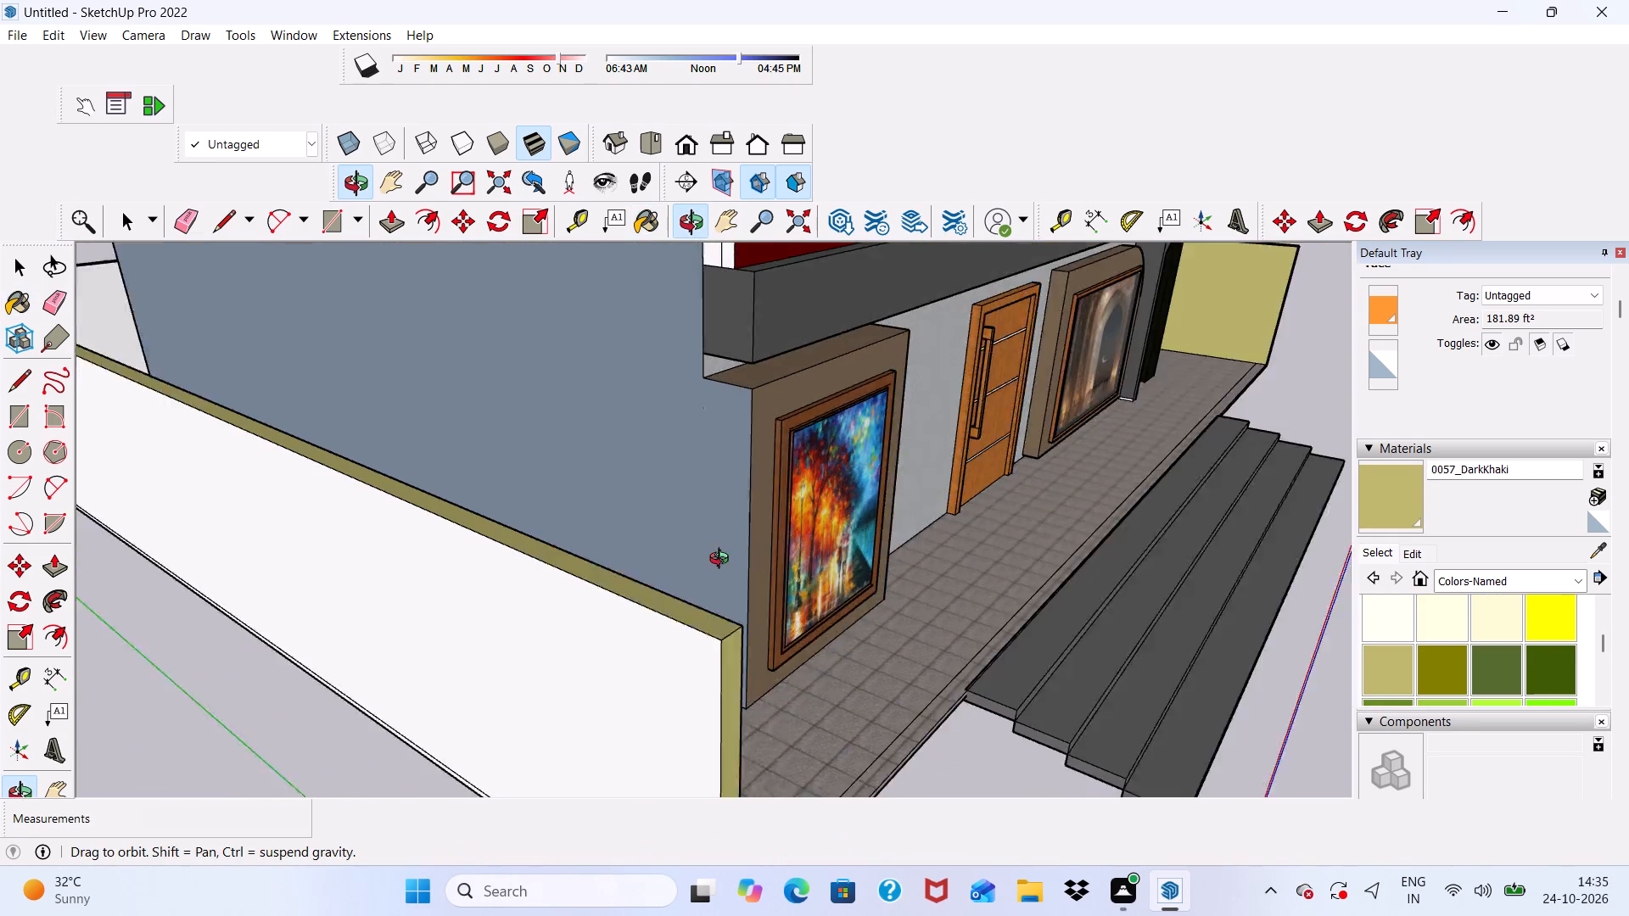
pyautogui.moveTo(723, 561); pyautogui.dragTo(738, 561, button='middle')
pyautogui.click(613, 631)
pyautogui.scroll(-10, 638, 596)
pyautogui.scroll(16, 629, 729)
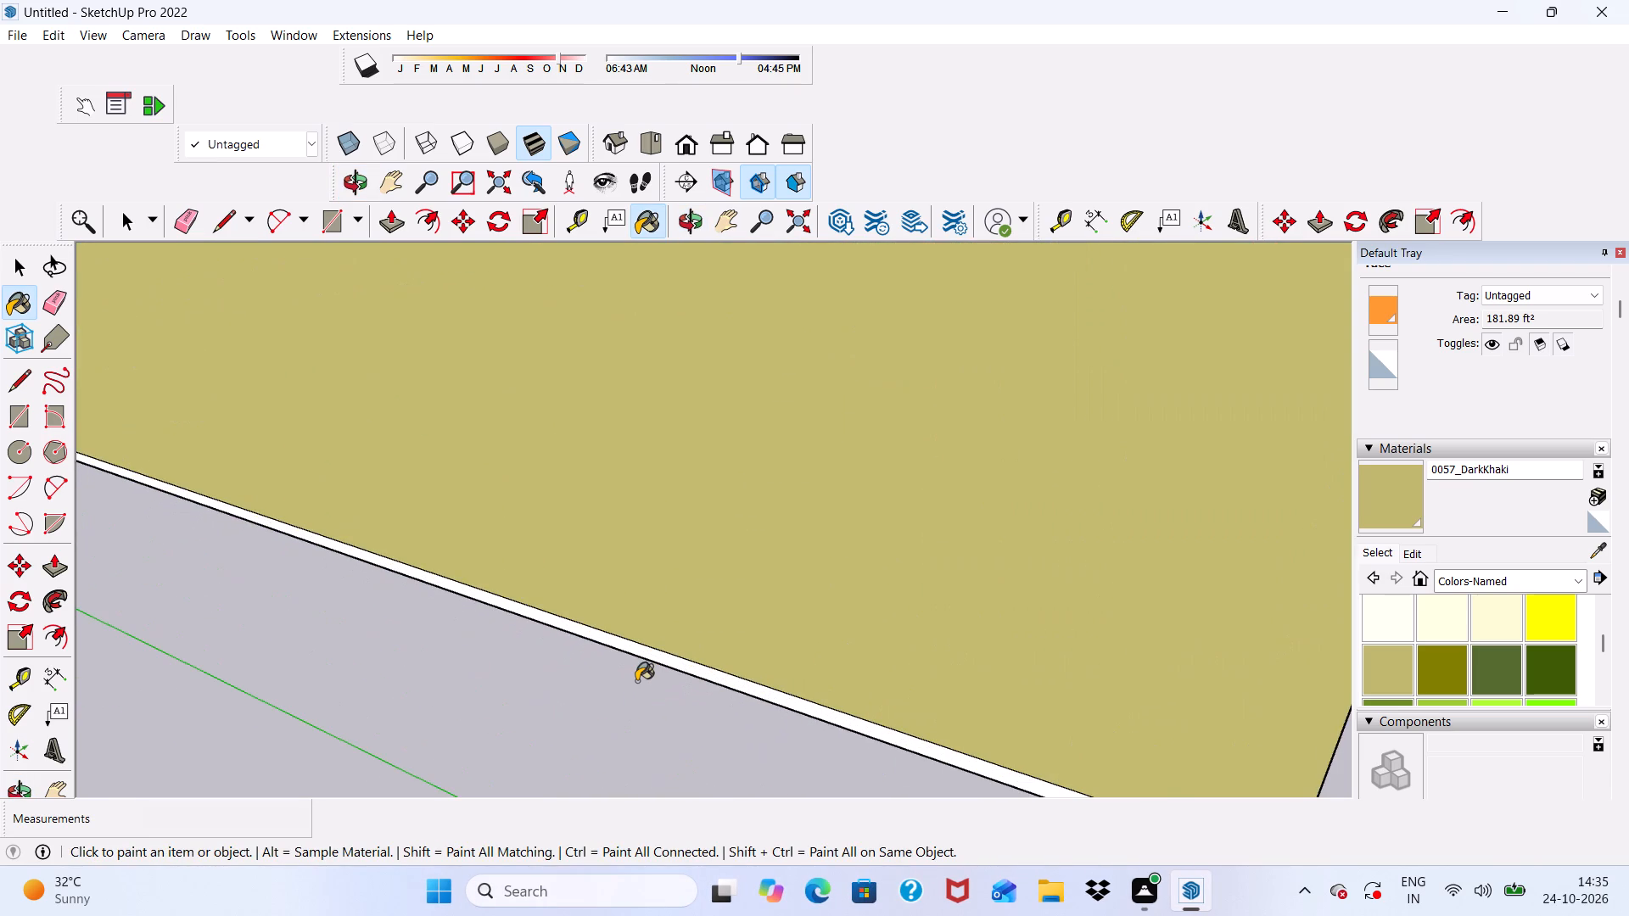
pyautogui.scroll(5, 636, 681)
pyautogui.click(657, 631)
pyautogui.scroll(-14, 657, 631)
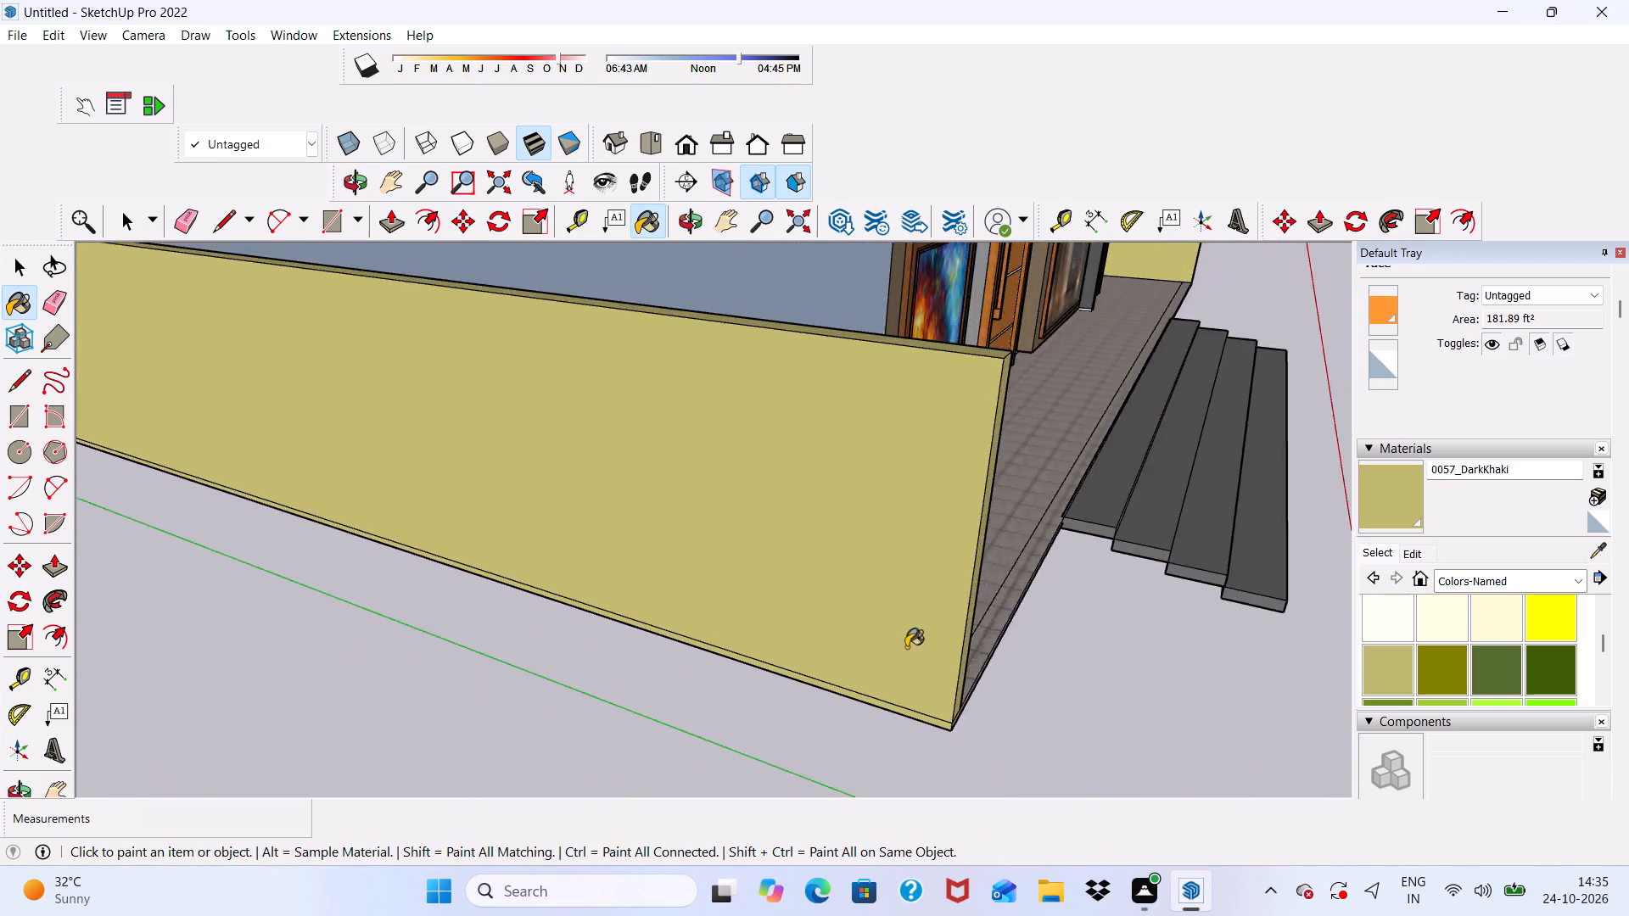
# Paint the rear boundary wall's inner face, outer face and thin bottom strip with 0057_DarkKhaki.
pyautogui.scroll(-18, 906, 647)
pyautogui.scroll(6, 695, 461)
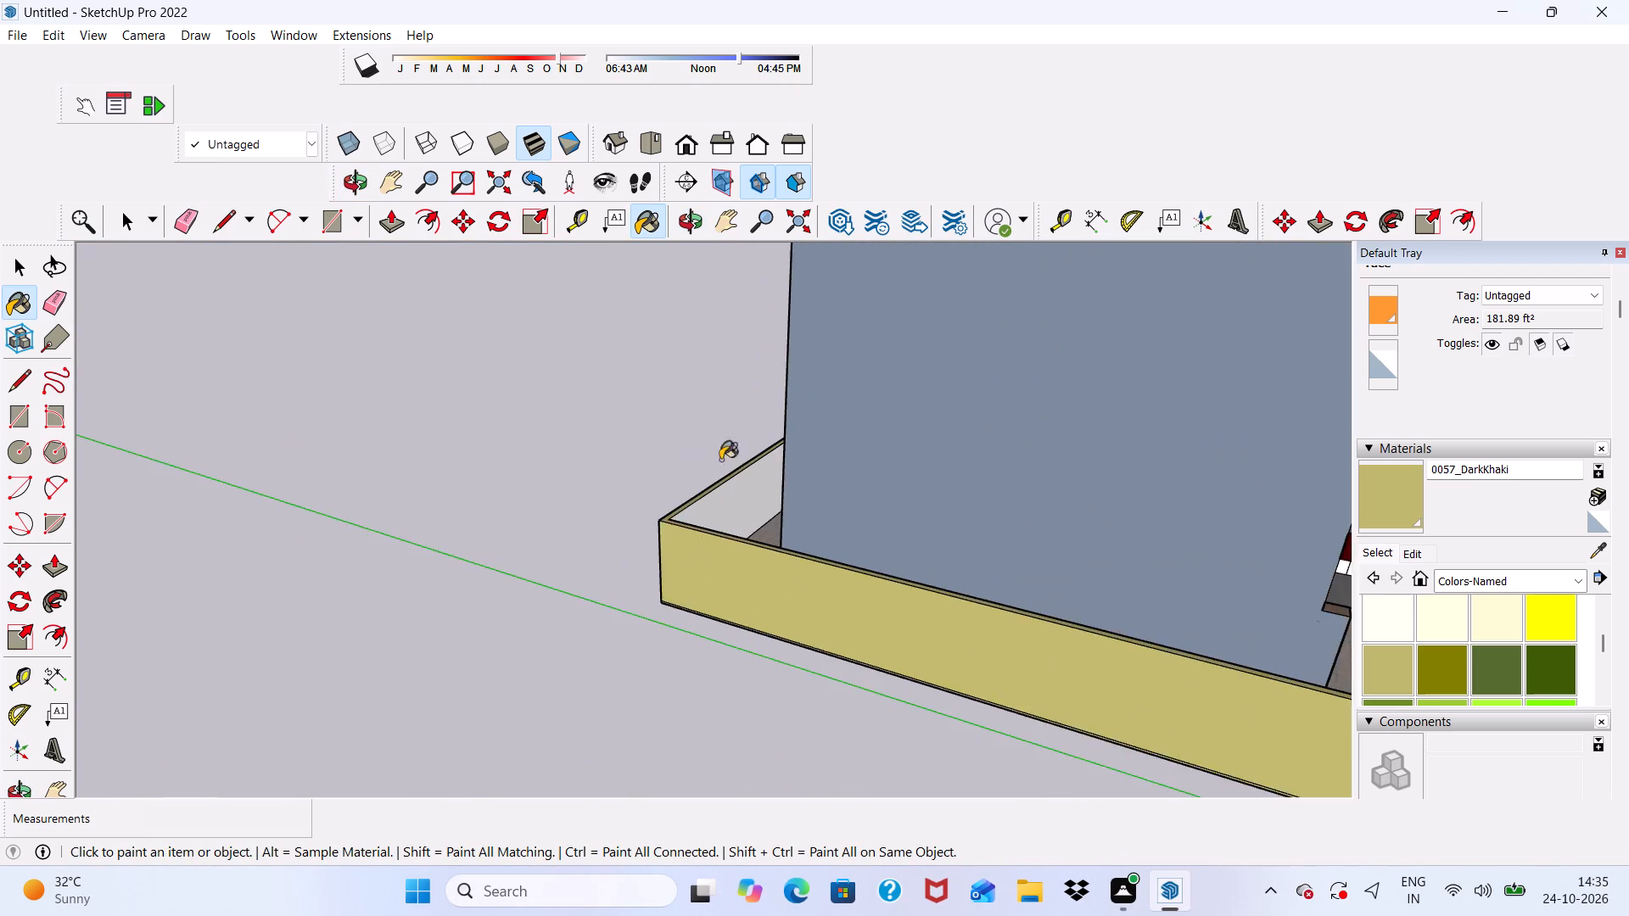
pyautogui.scroll(11, 720, 460)
pyautogui.click(728, 494)
pyautogui.scroll(-3, 722, 499)
pyautogui.moveTo(719, 504); pyautogui.dragTo(1315, 492, button='middle')
pyautogui.scroll(-1, 1265, 511)
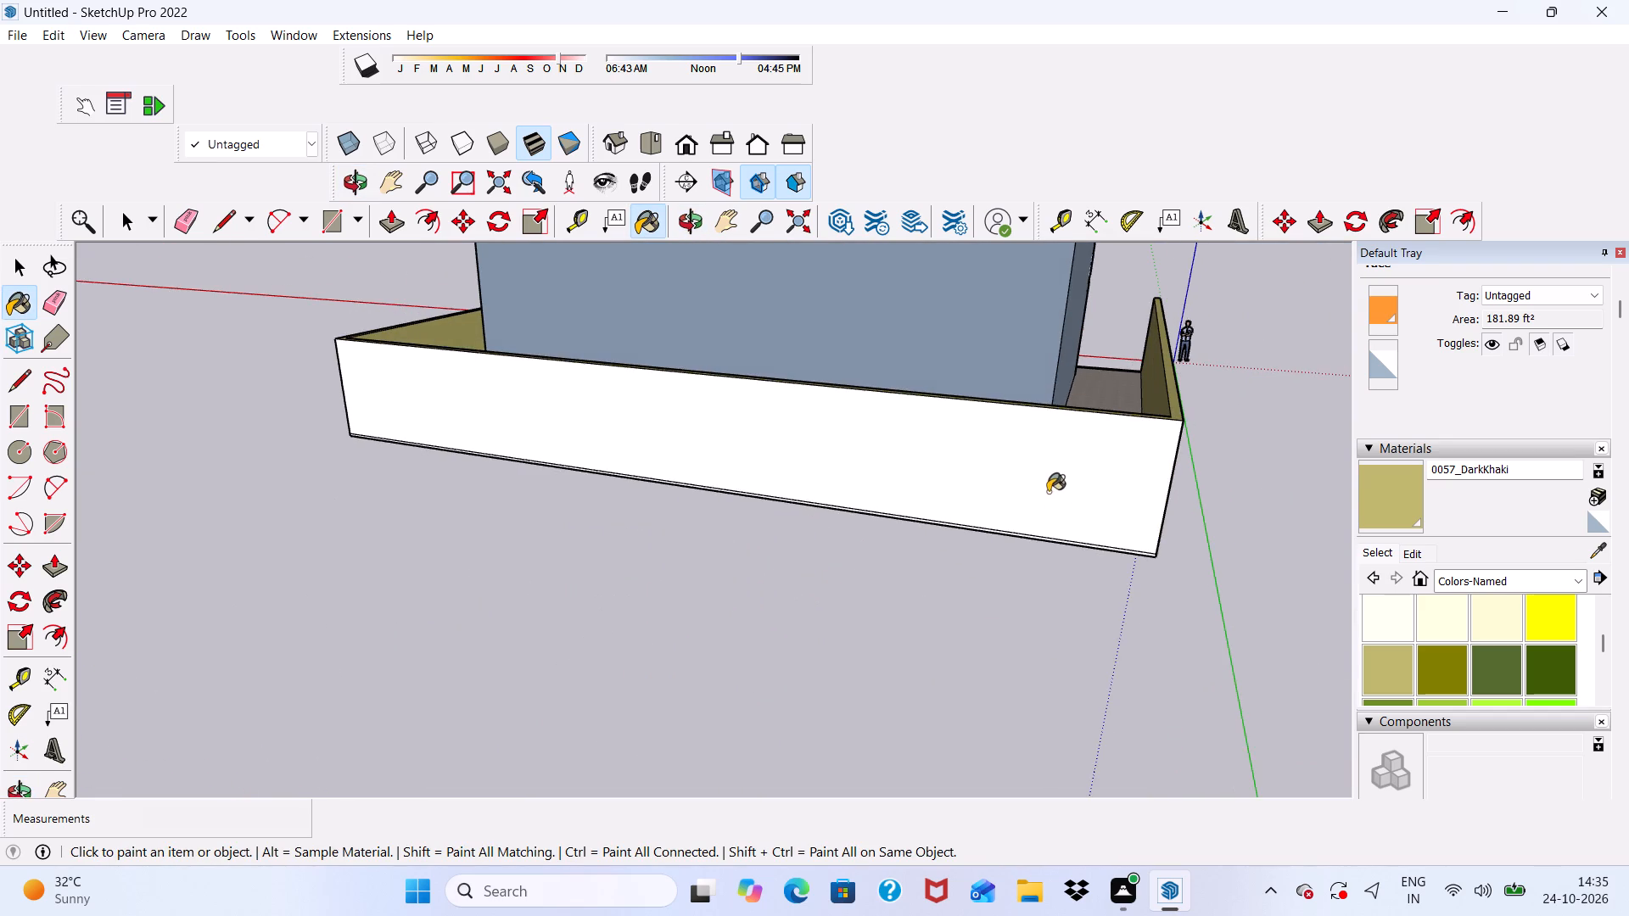
pyautogui.click(1050, 480)
pyautogui.scroll(17, 1055, 509)
pyautogui.scroll(1, 1024, 605)
pyautogui.click(1024, 606)
pyautogui.scroll(-1, 1022, 593)
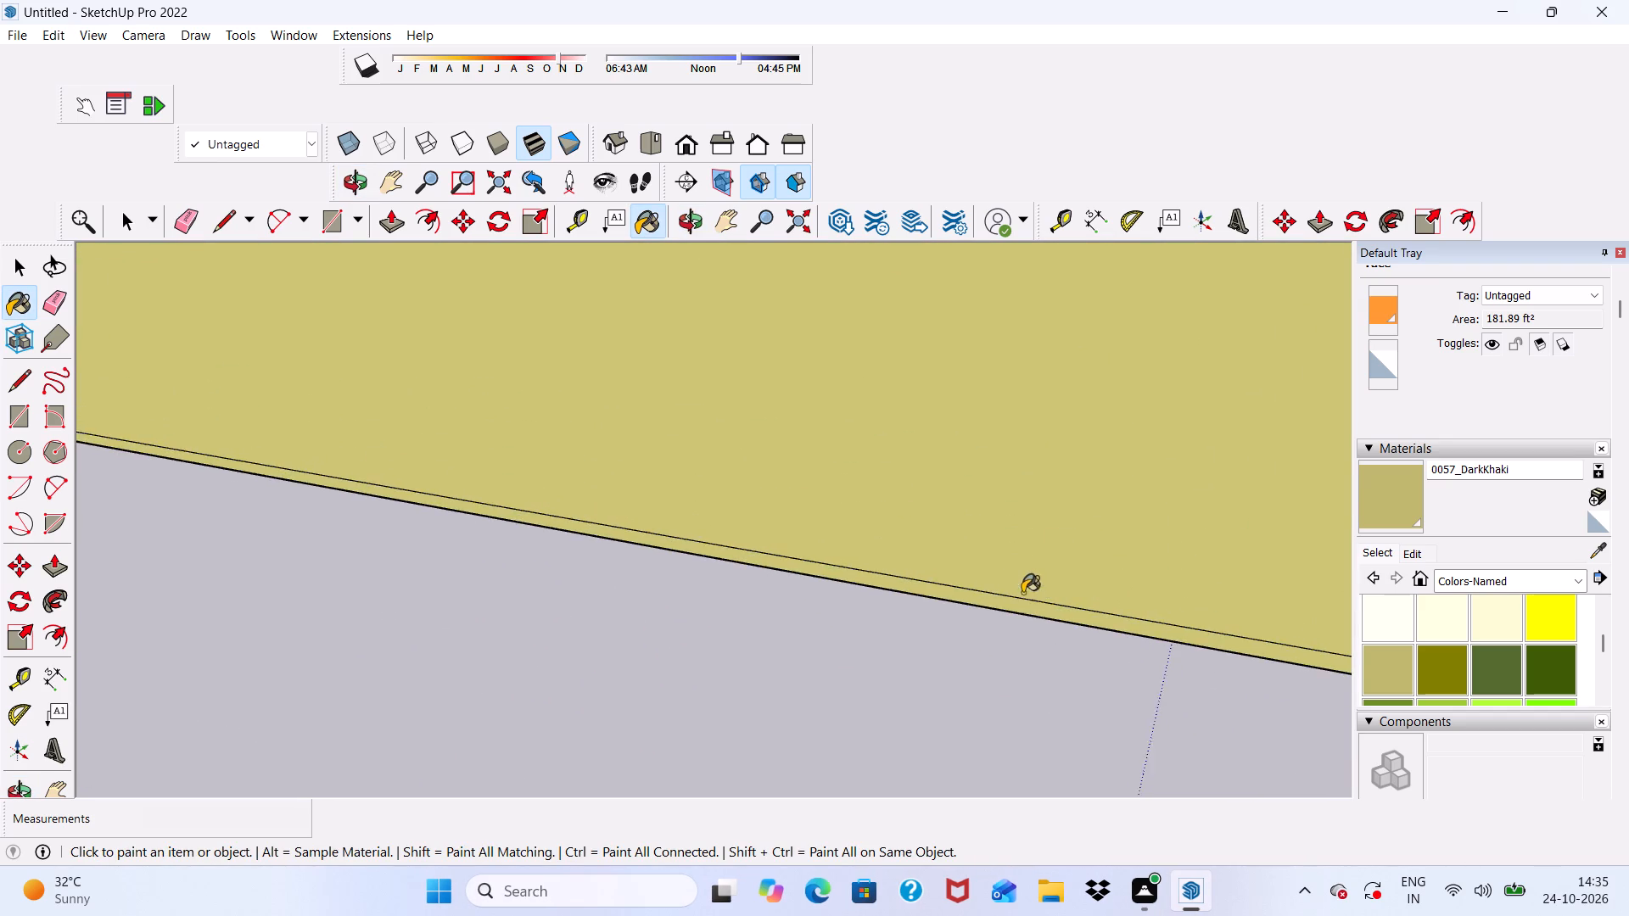
# Paint the outer face and thin bottom strip of the pillar-side boundary wall with 0057_DarkKhaki.
pyautogui.scroll(-19, 1022, 593)
pyautogui.moveTo(316, 522); pyautogui.dragTo(878, 517, button='middle')
pyautogui.scroll(3, 1015, 416)
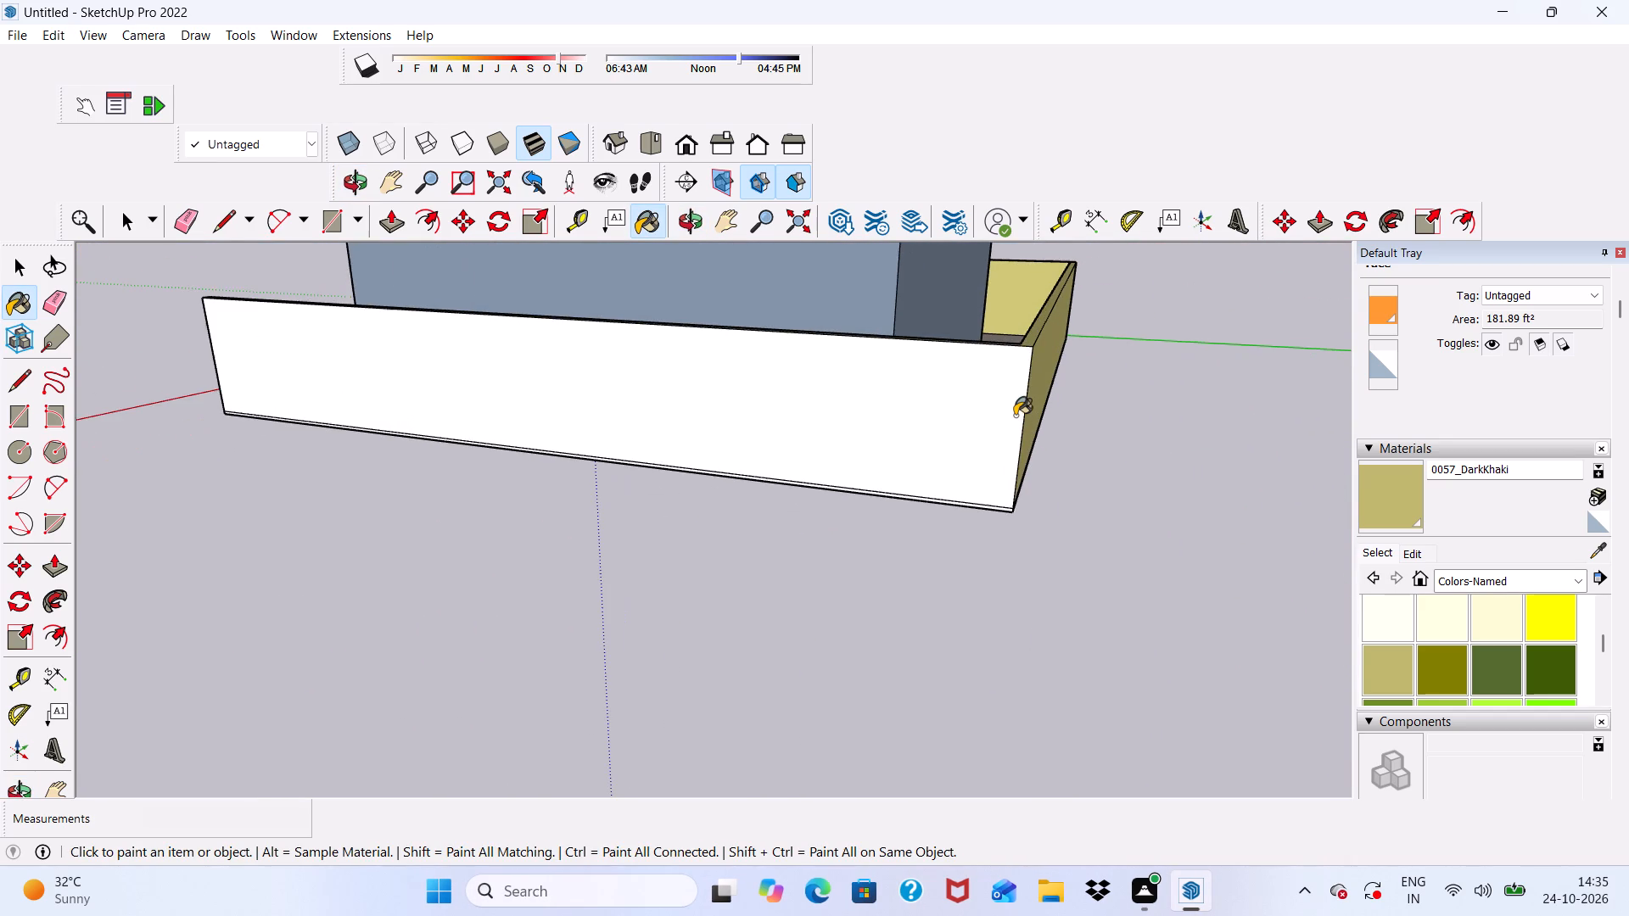
pyautogui.click(1015, 416)
pyautogui.scroll(11, 977, 584)
pyautogui.scroll(4, 980, 442)
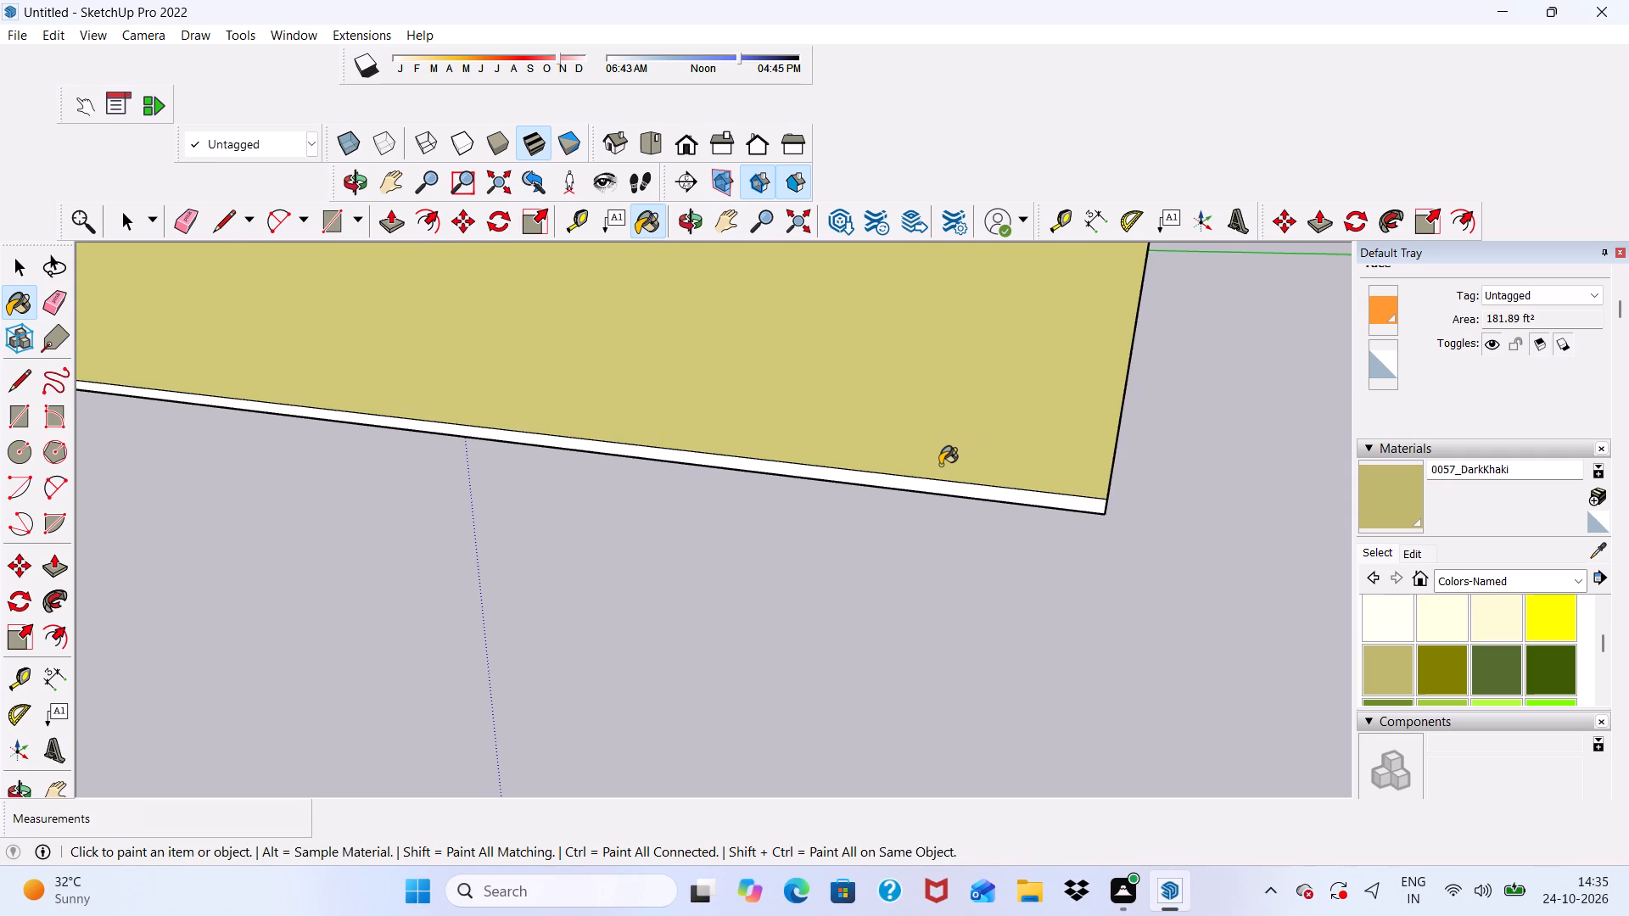
pyautogui.scroll(6, 939, 465)
pyautogui.click(923, 499)
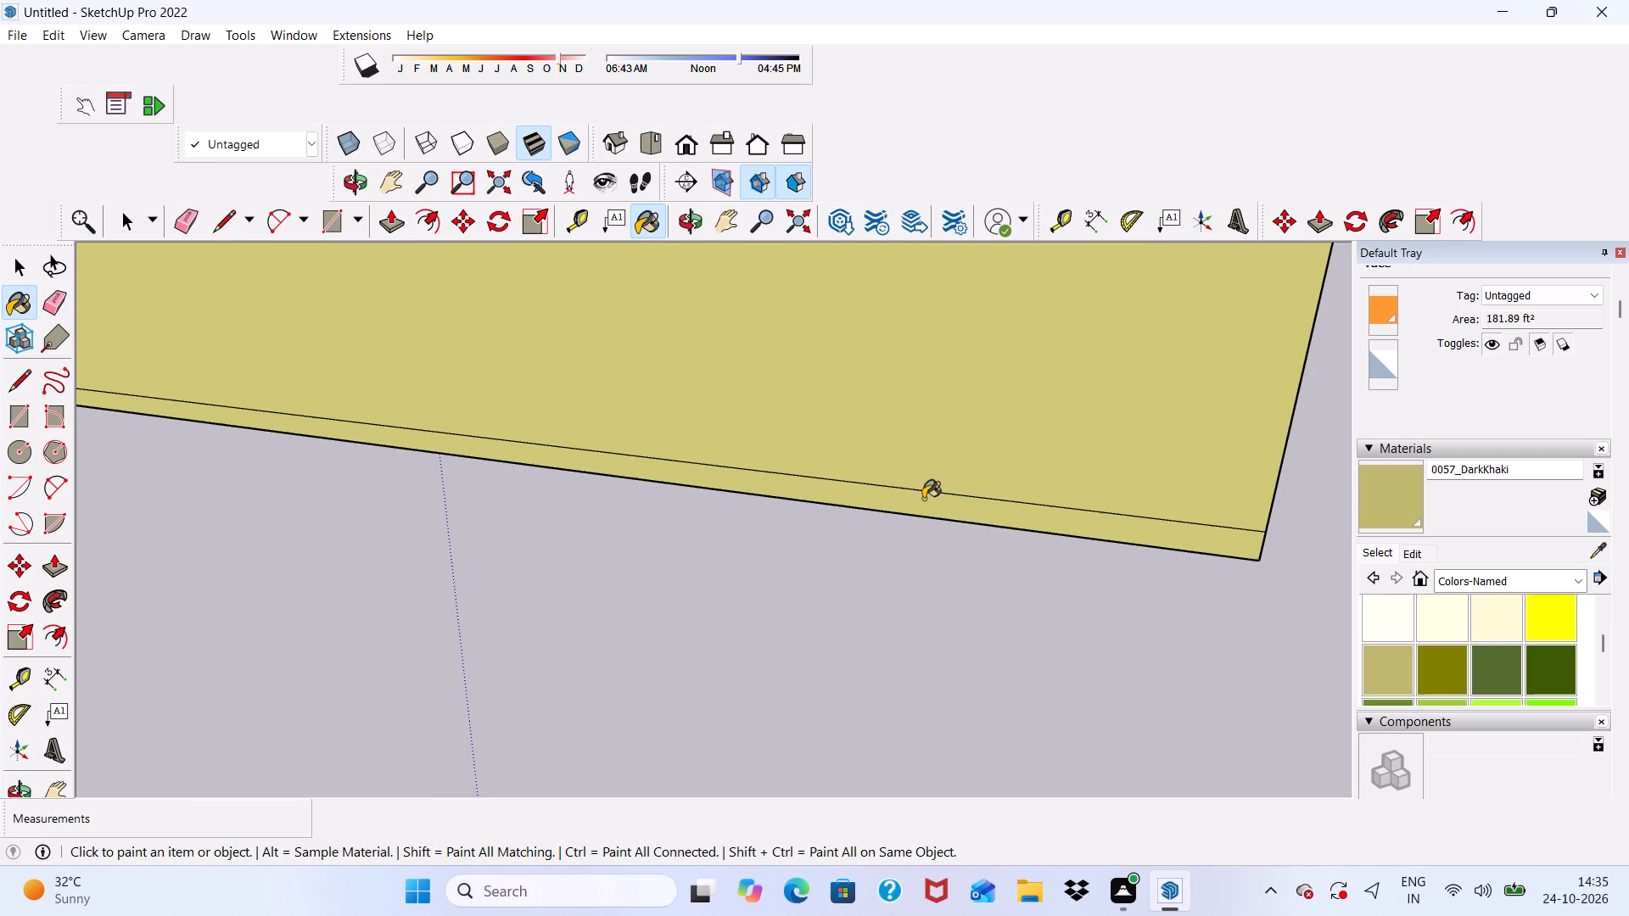
# Erase the seam lines along the bottom of the outer faces of the two side boundary walls and the rear one.
pyautogui.click(187, 221)
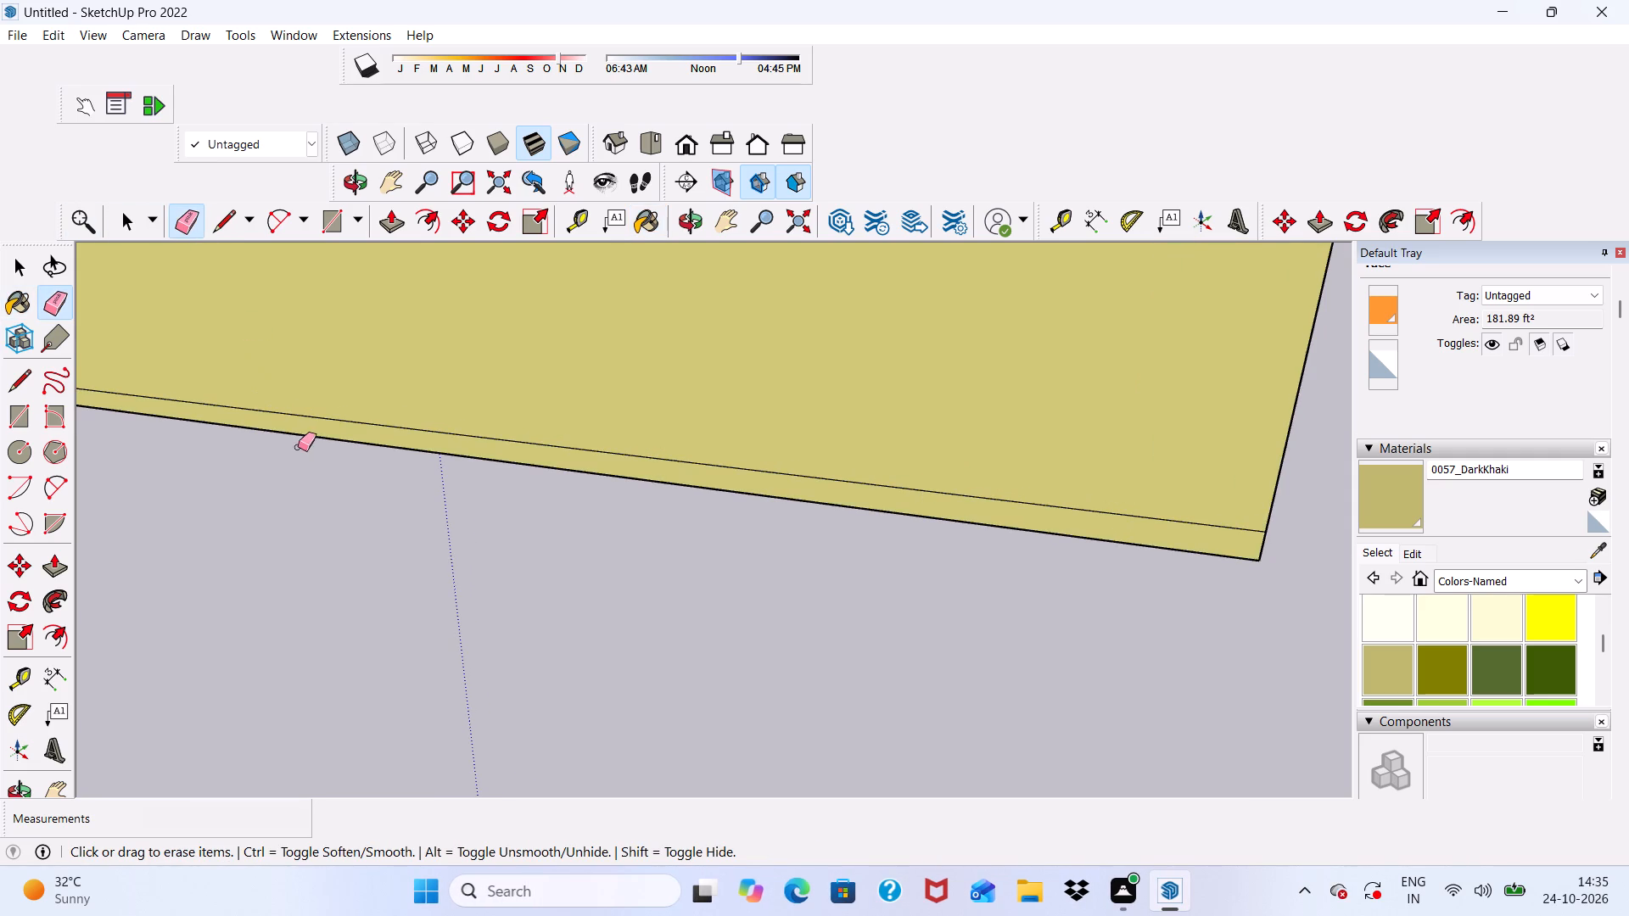
pyautogui.click(318, 419)
pyautogui.scroll(-12, 325, 405)
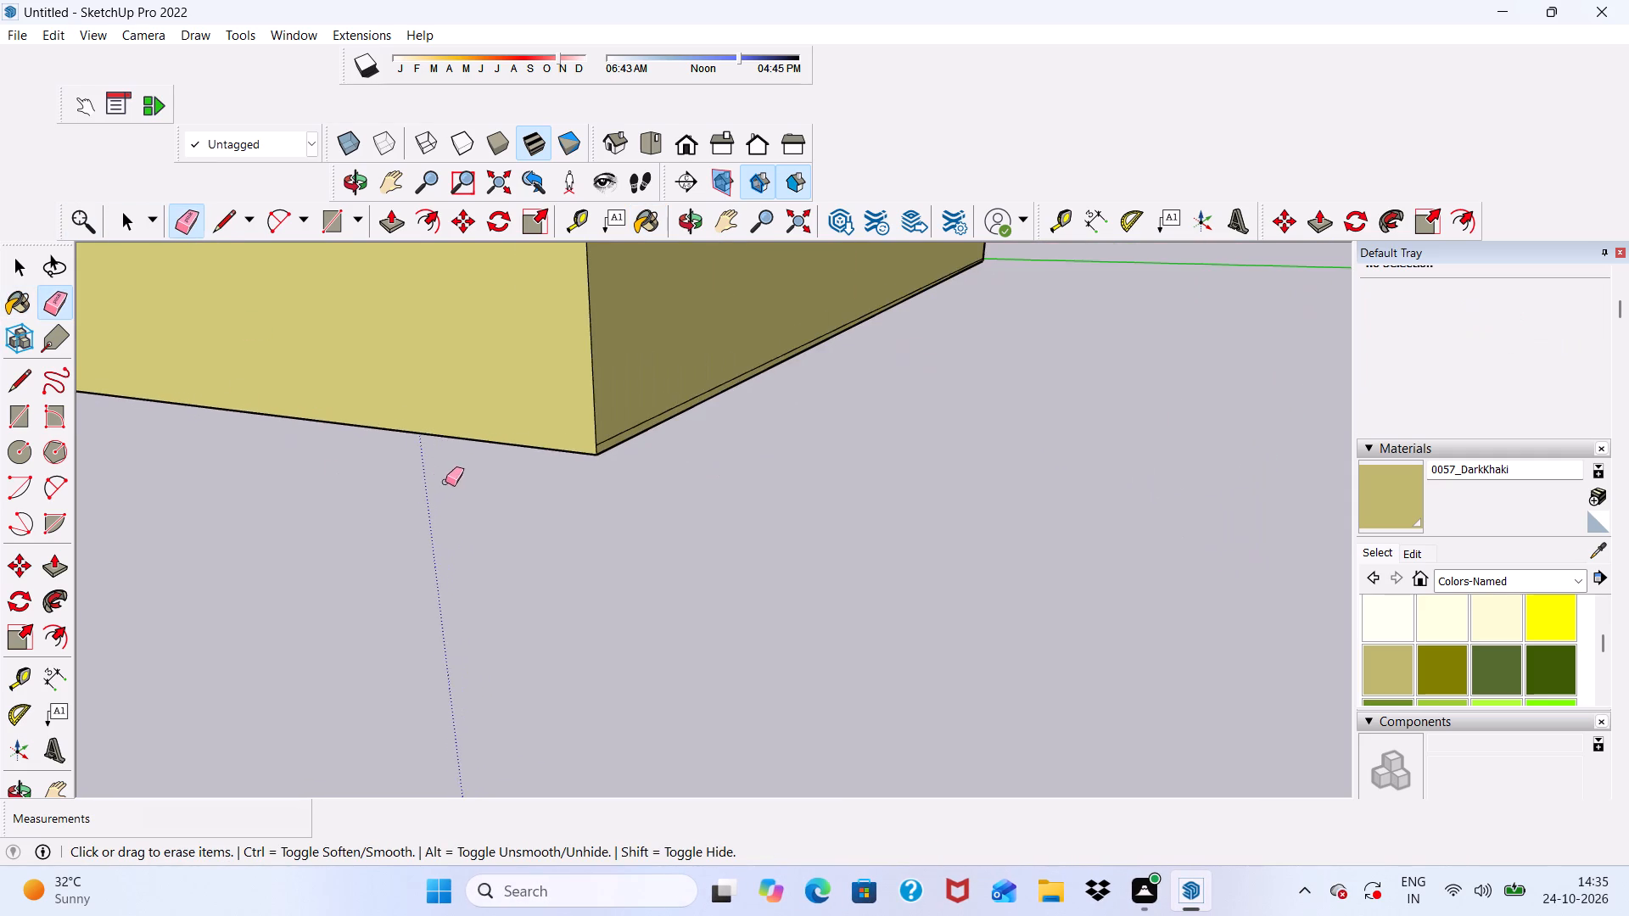
pyautogui.moveTo(445, 482); pyautogui.dragTo(211, 554, button='middle')
pyautogui.scroll(5, 221, 472)
pyautogui.moveTo(223, 468); pyautogui.dragTo(233, 483)
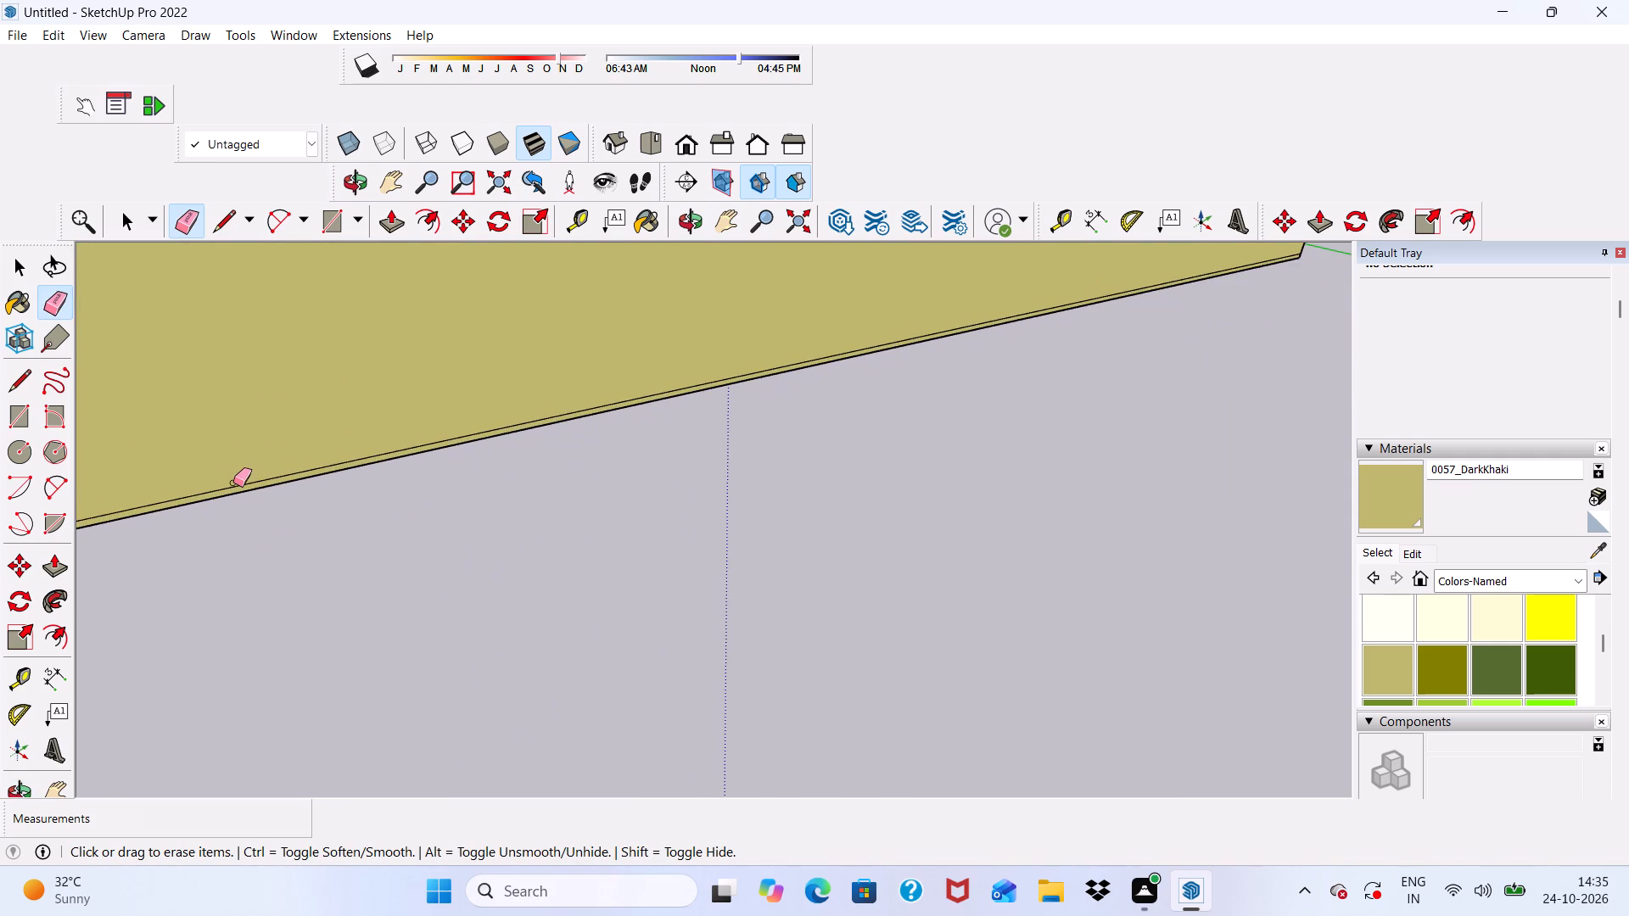
pyautogui.moveTo(233, 483); pyautogui.dragTo(234, 487)
pyautogui.scroll(-16, 228, 484)
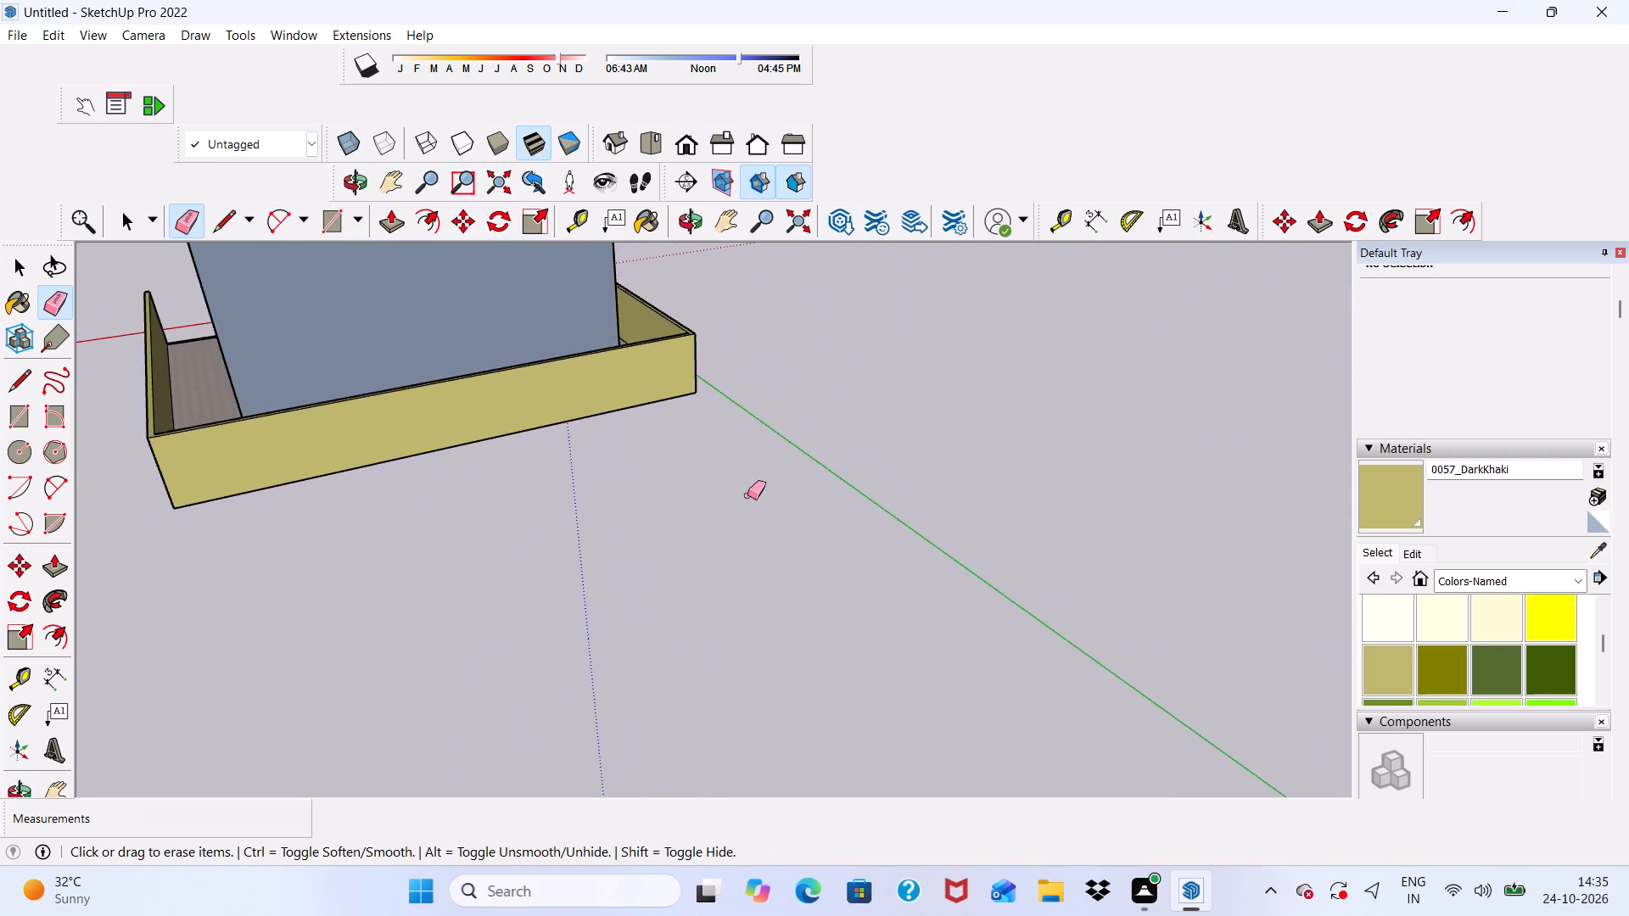
pyautogui.moveTo(765, 486); pyautogui.dragTo(65, 545, button='middle')
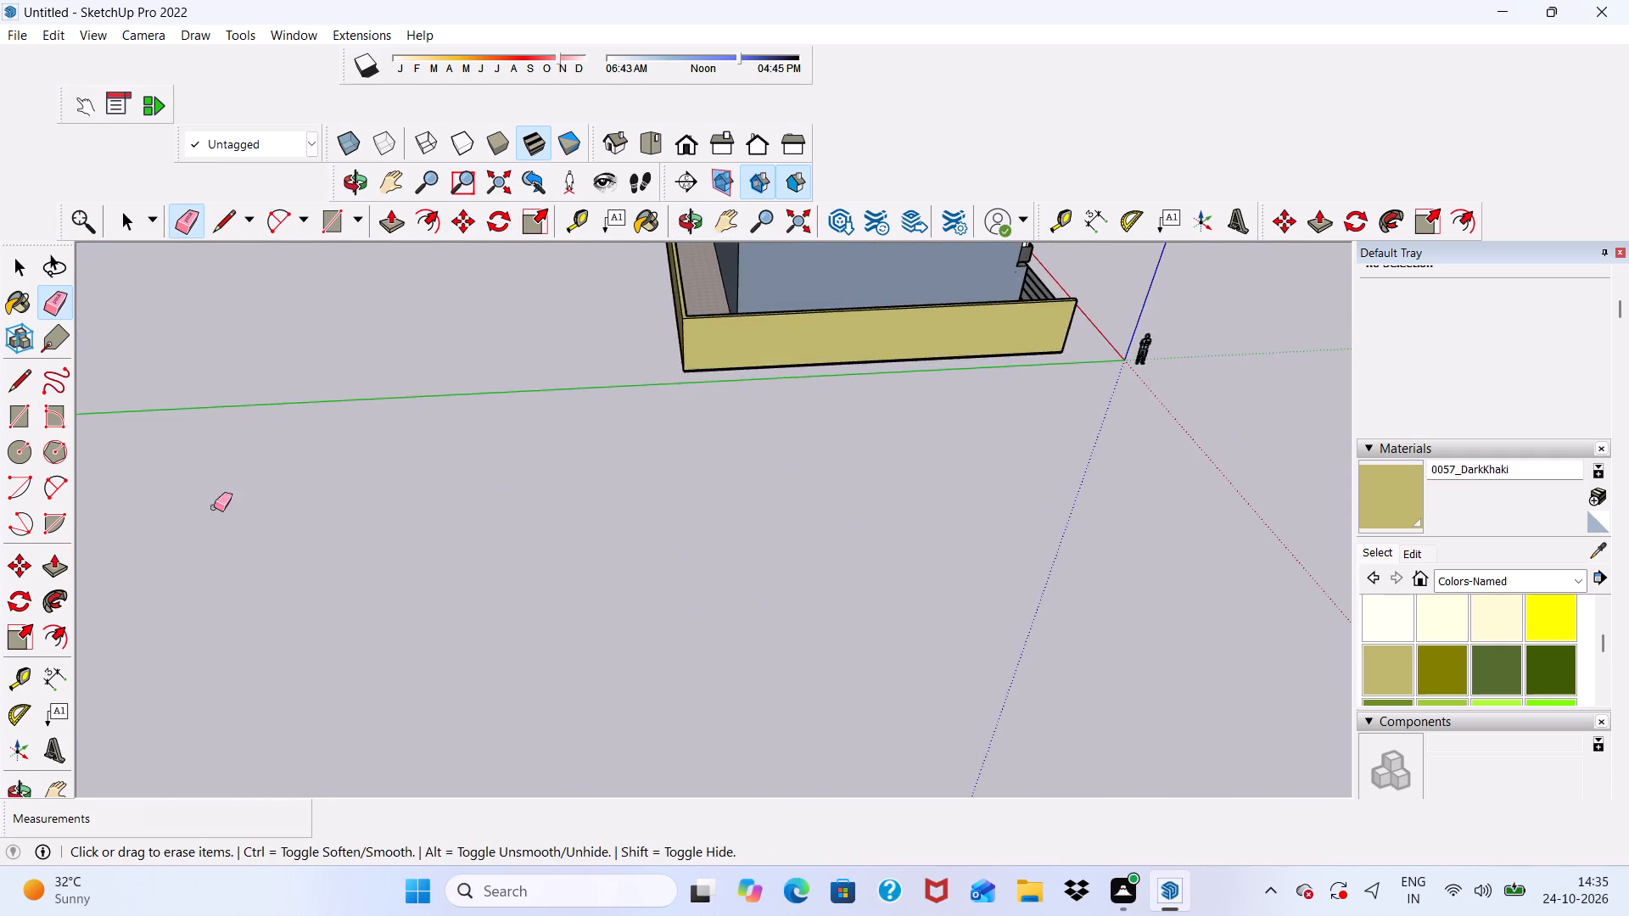
pyautogui.scroll(-4, 260, 487)
pyautogui.scroll(20, 816, 397)
pyautogui.scroll(4, 816, 397)
pyautogui.scroll(-1, 820, 383)
pyautogui.scroll(3, 813, 409)
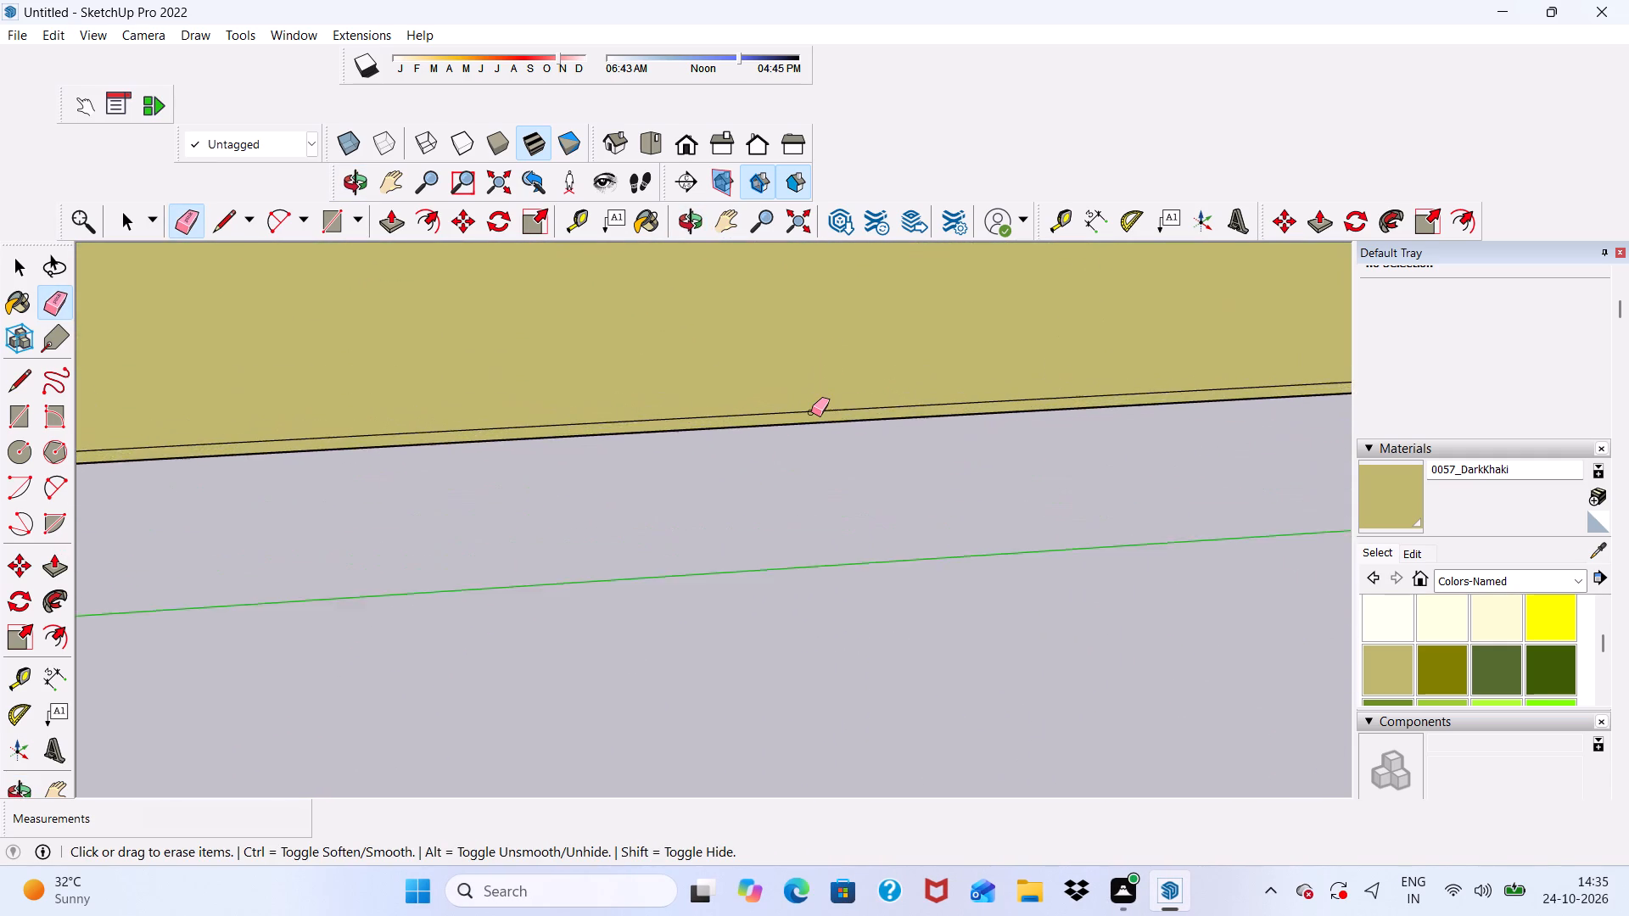
pyautogui.scroll(2, 811, 412)
pyautogui.click(811, 412)
# Examine the building's front elevation together with the painted boundary walls.
pyautogui.scroll(-18, 778, 411)
pyautogui.scroll(-1, 904, 543)
pyautogui.moveTo(904, 543); pyautogui.dragTo(583, 512, button='middle')
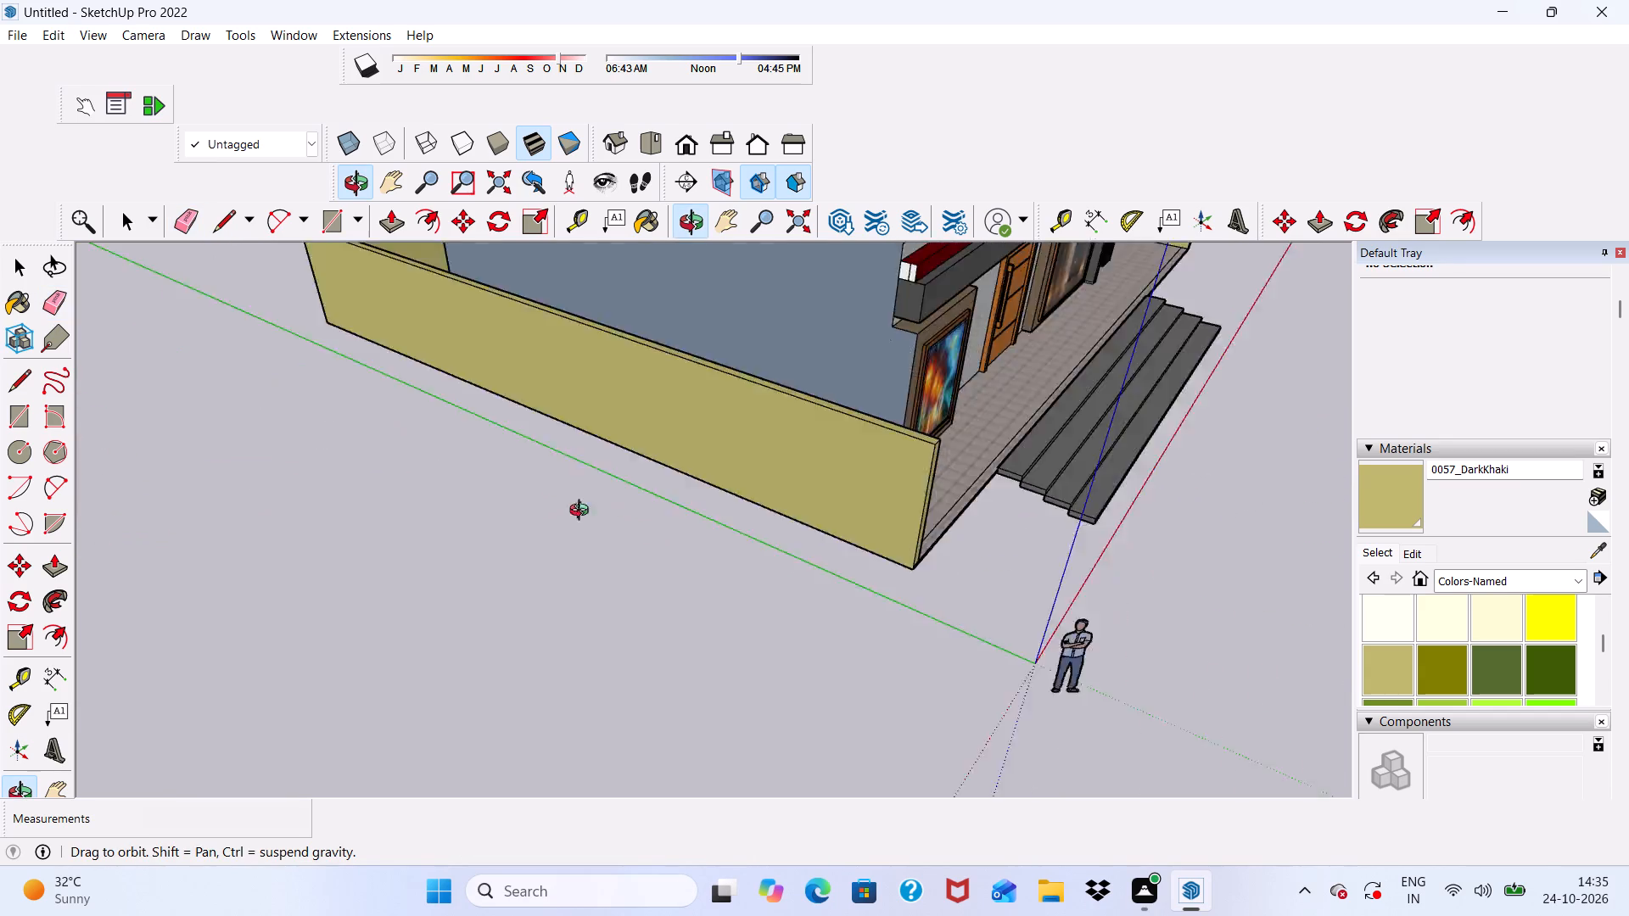
pyautogui.moveTo(583, 512); pyautogui.dragTo(232, 457, button='middle')
pyautogui.scroll(-8, 804, 588)
pyautogui.scroll(4, 994, 646)
pyautogui.scroll(-2, 994, 646)
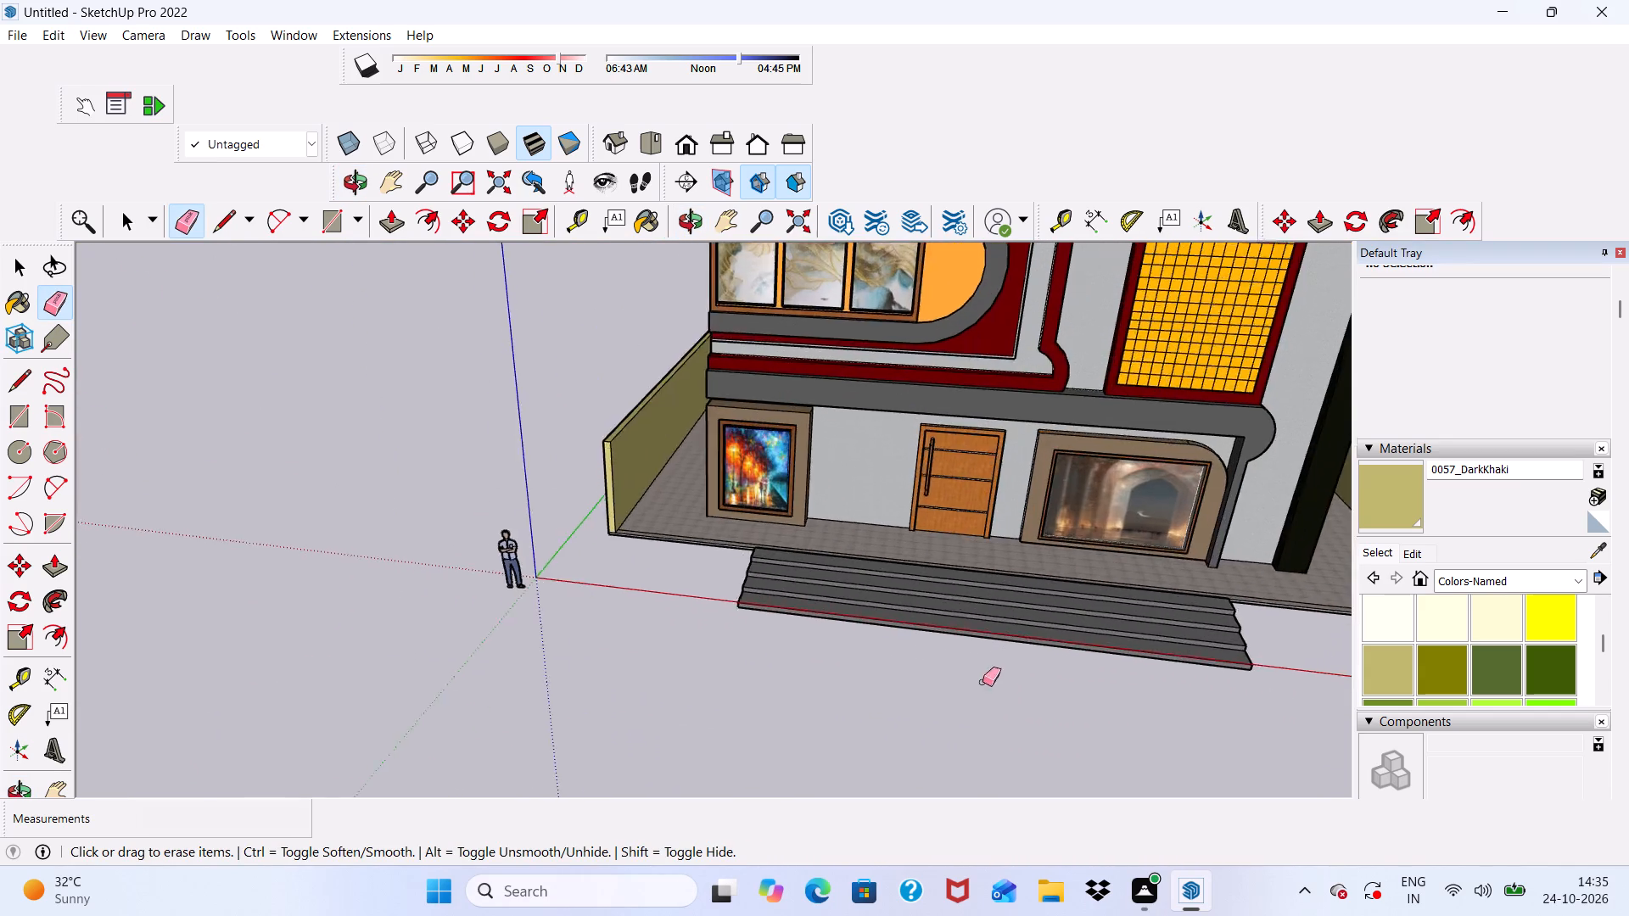
pyautogui.scroll(-4, 982, 682)
pyautogui.scroll(1, 978, 776)
pyautogui.scroll(-6, 977, 760)
pyautogui.moveTo(979, 780); pyautogui.dragTo(1009, 679, button='middle')
pyautogui.scroll(7, 1009, 687)
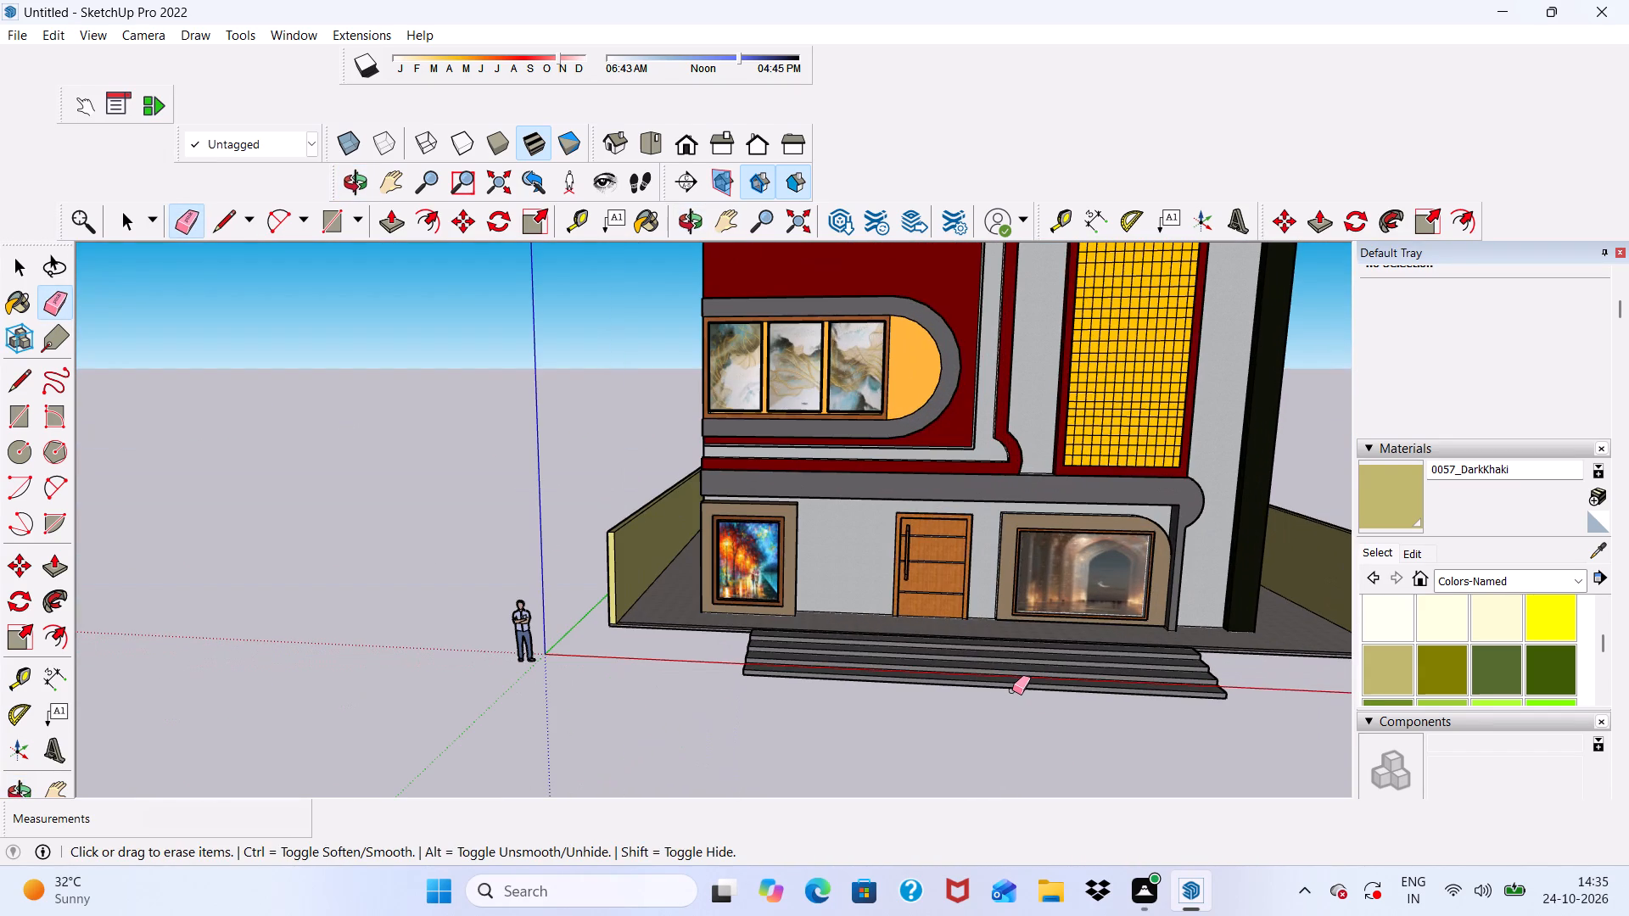
# Start a new 3D text and replace the placeholder wording with CHOICE HOLIDAYS.
pyautogui.press('space')
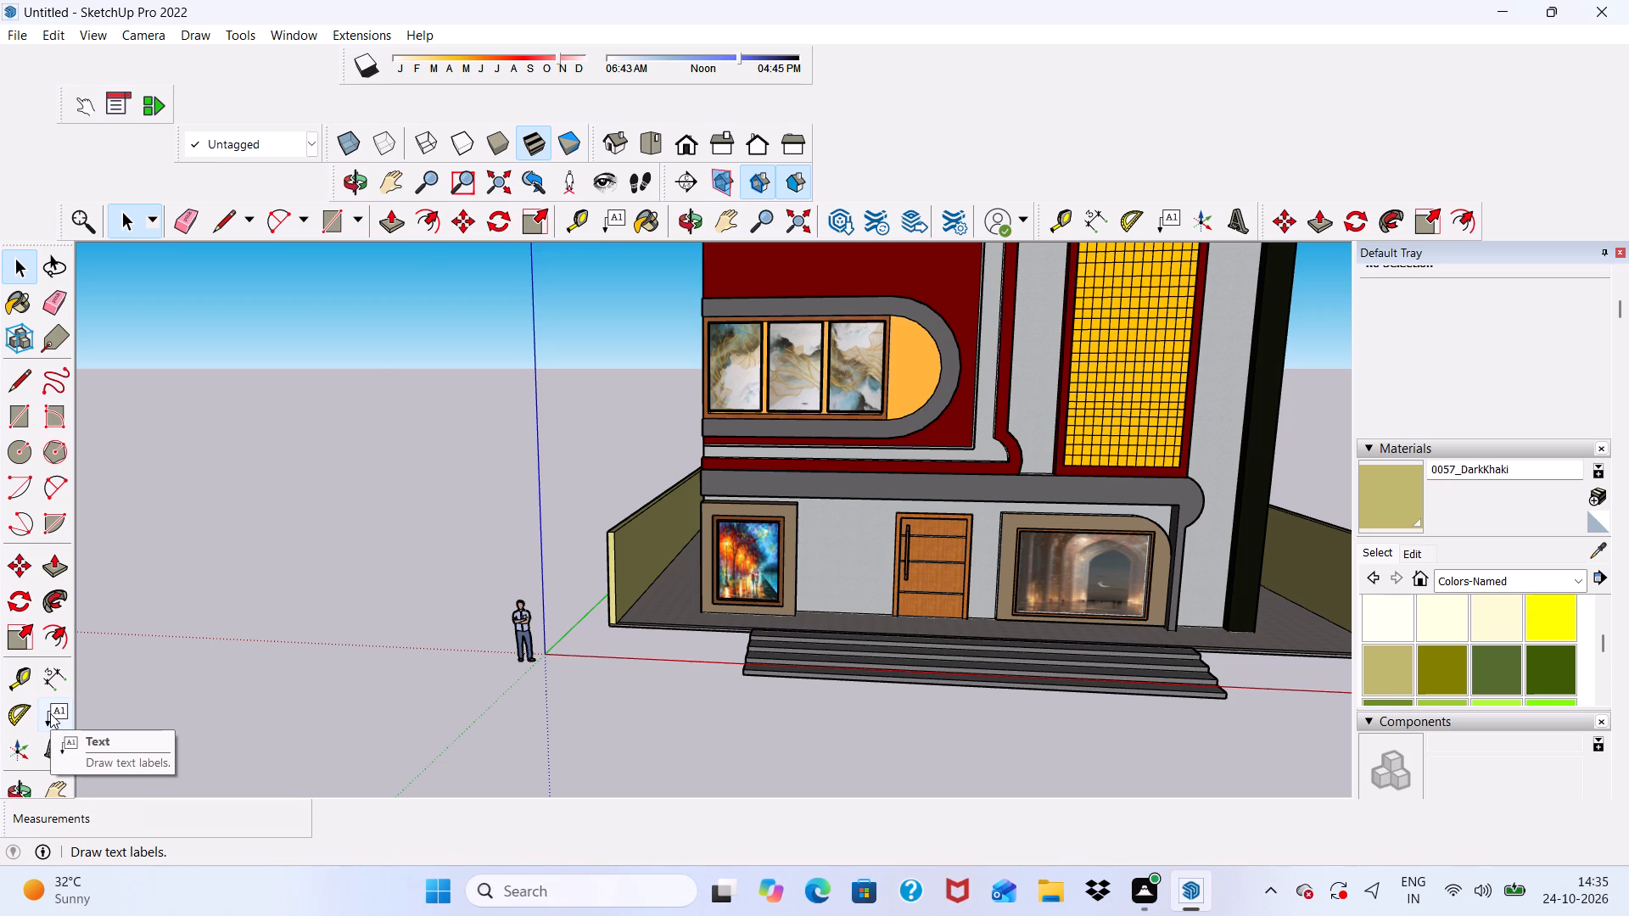
pyautogui.click(45, 750)
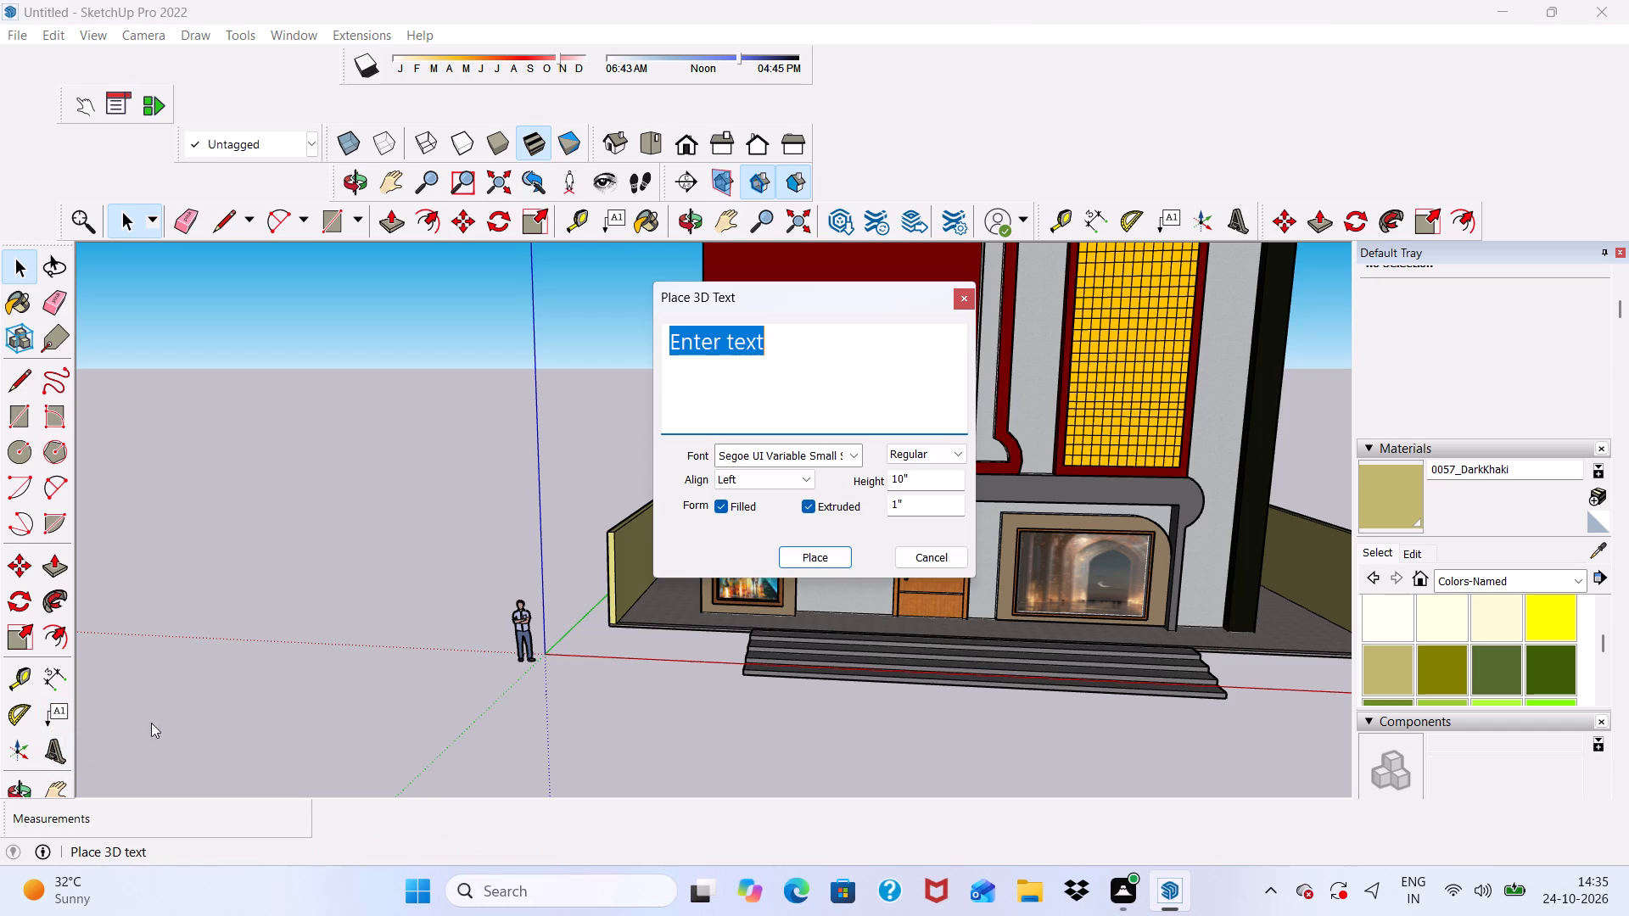
pyautogui.click(759, 341)
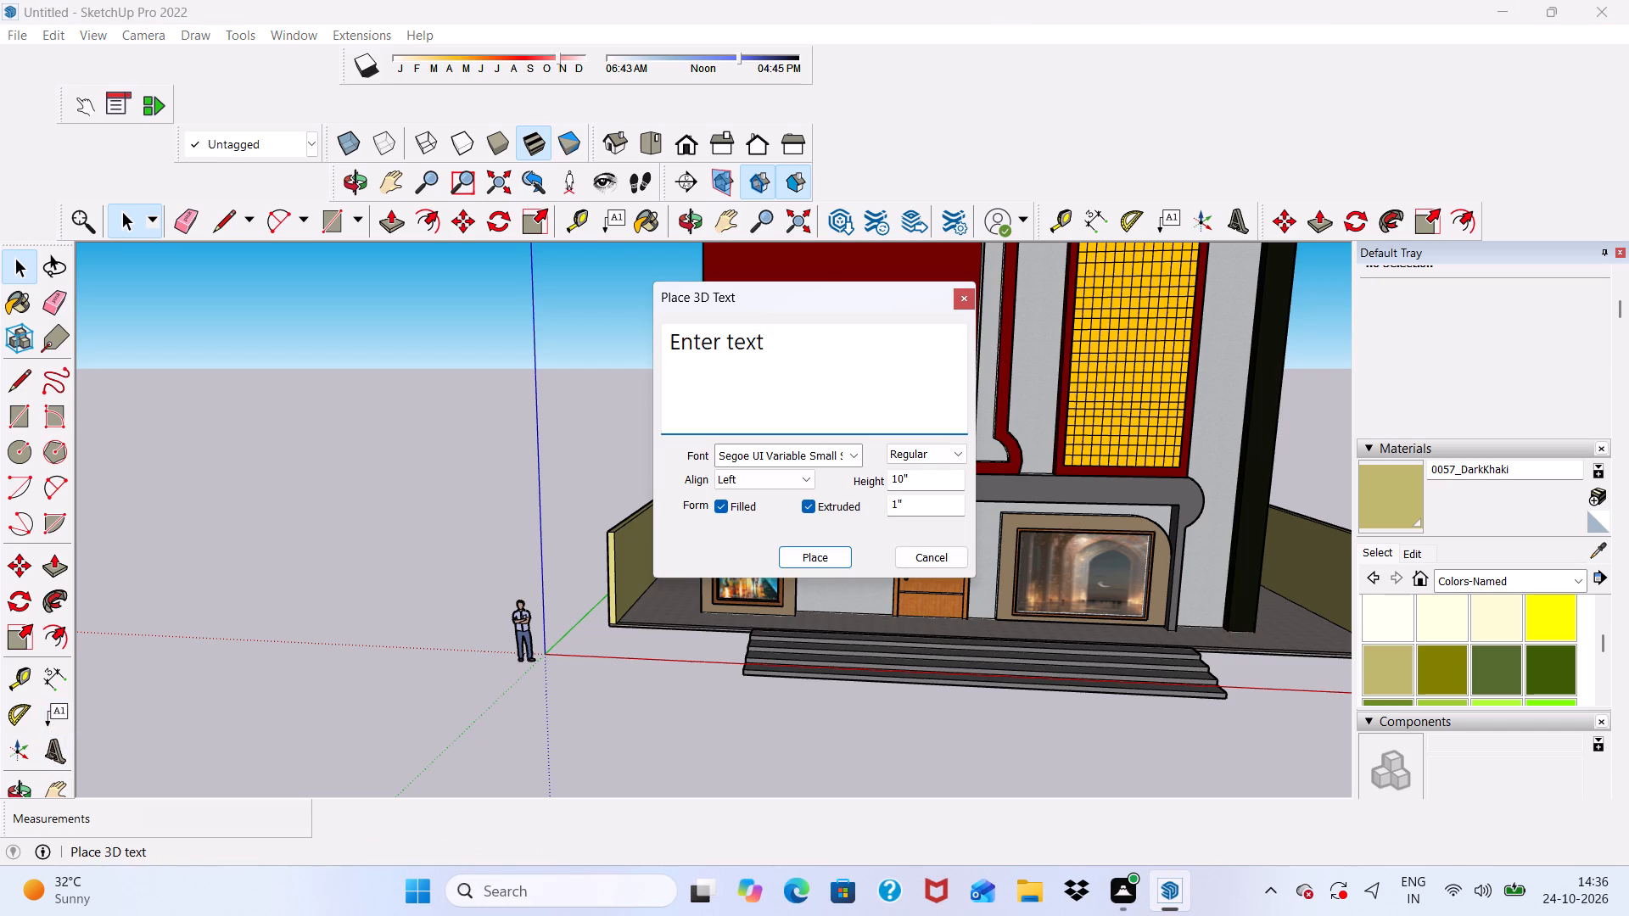
pyautogui.click(767, 337)
pyautogui.press('BackSpace')
pyautogui.press('BackSpace')
pyautogui.press('BackSpace')
pyautogui.press('BackSpace')
pyautogui.press('BackSpace')
pyautogui.press('BackSpace')
pyautogui.press('BackSpace')
pyautogui.press('BackSpace')
pyautogui.press('BackSpace')
pyautogui.press('BackSpace')
pyautogui.press('BackSpace')
pyautogui.press('BackSpace')
pyautogui.press('BackSpace')
pyautogui.press('BackSpace')
pyautogui.press('BackSpace')
pyautogui.press('BackSpace')
pyautogui.press('BackSpace')
pyautogui.press('BackSpace')
pyautogui.press('BackSpace')
pyautogui.press('BackSpace')
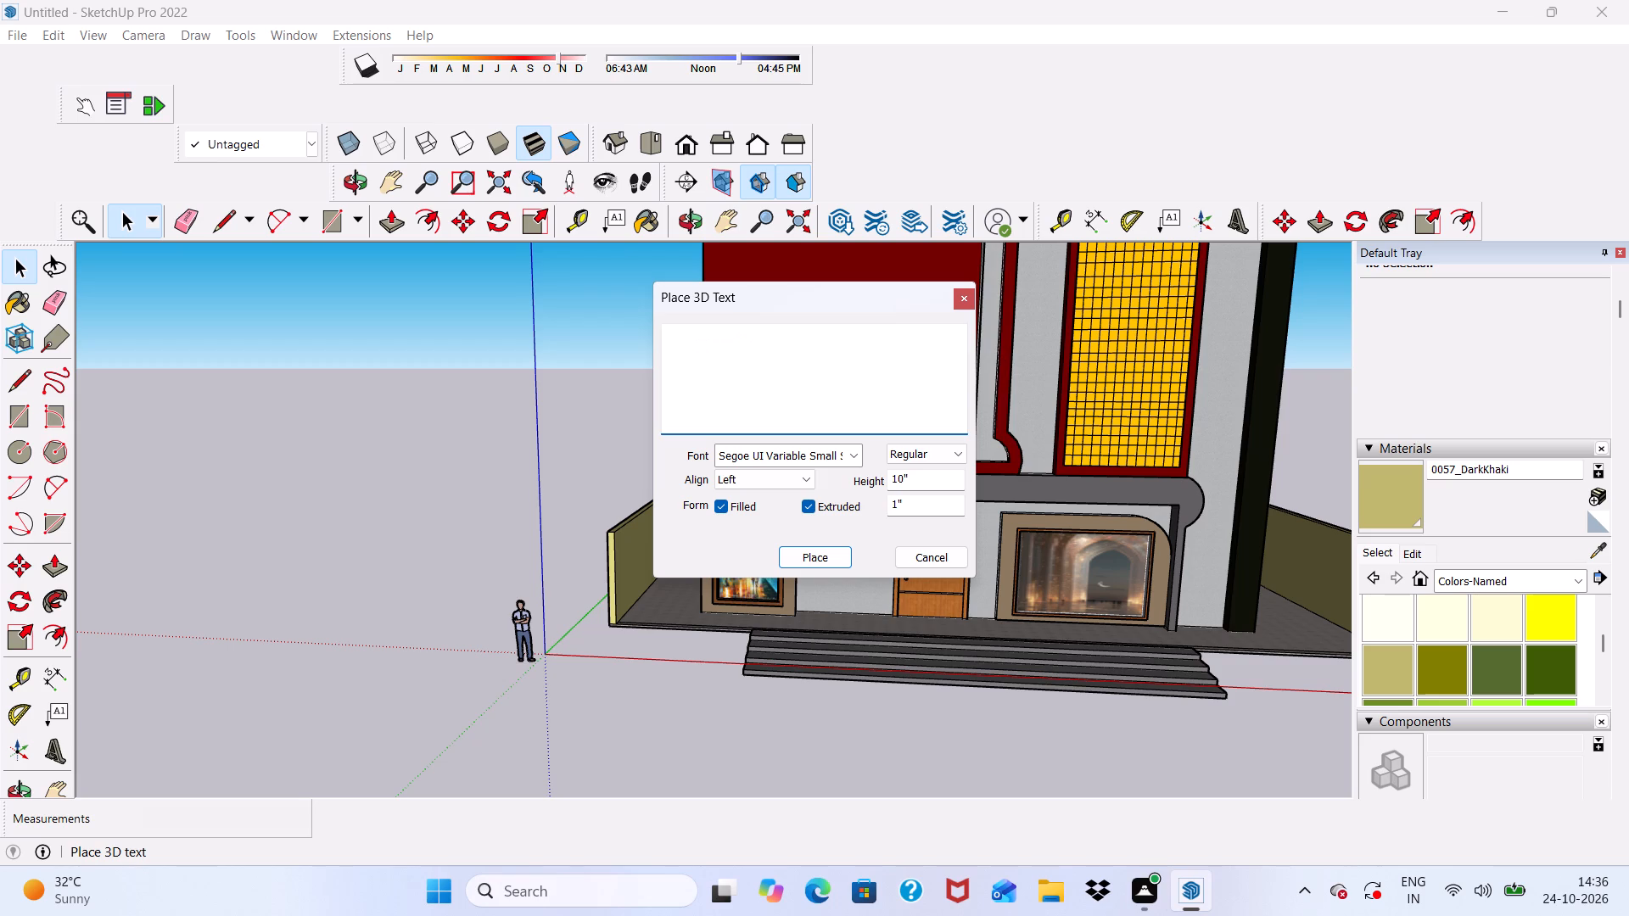
pyautogui.write('CH')
pyautogui.write('OICE')
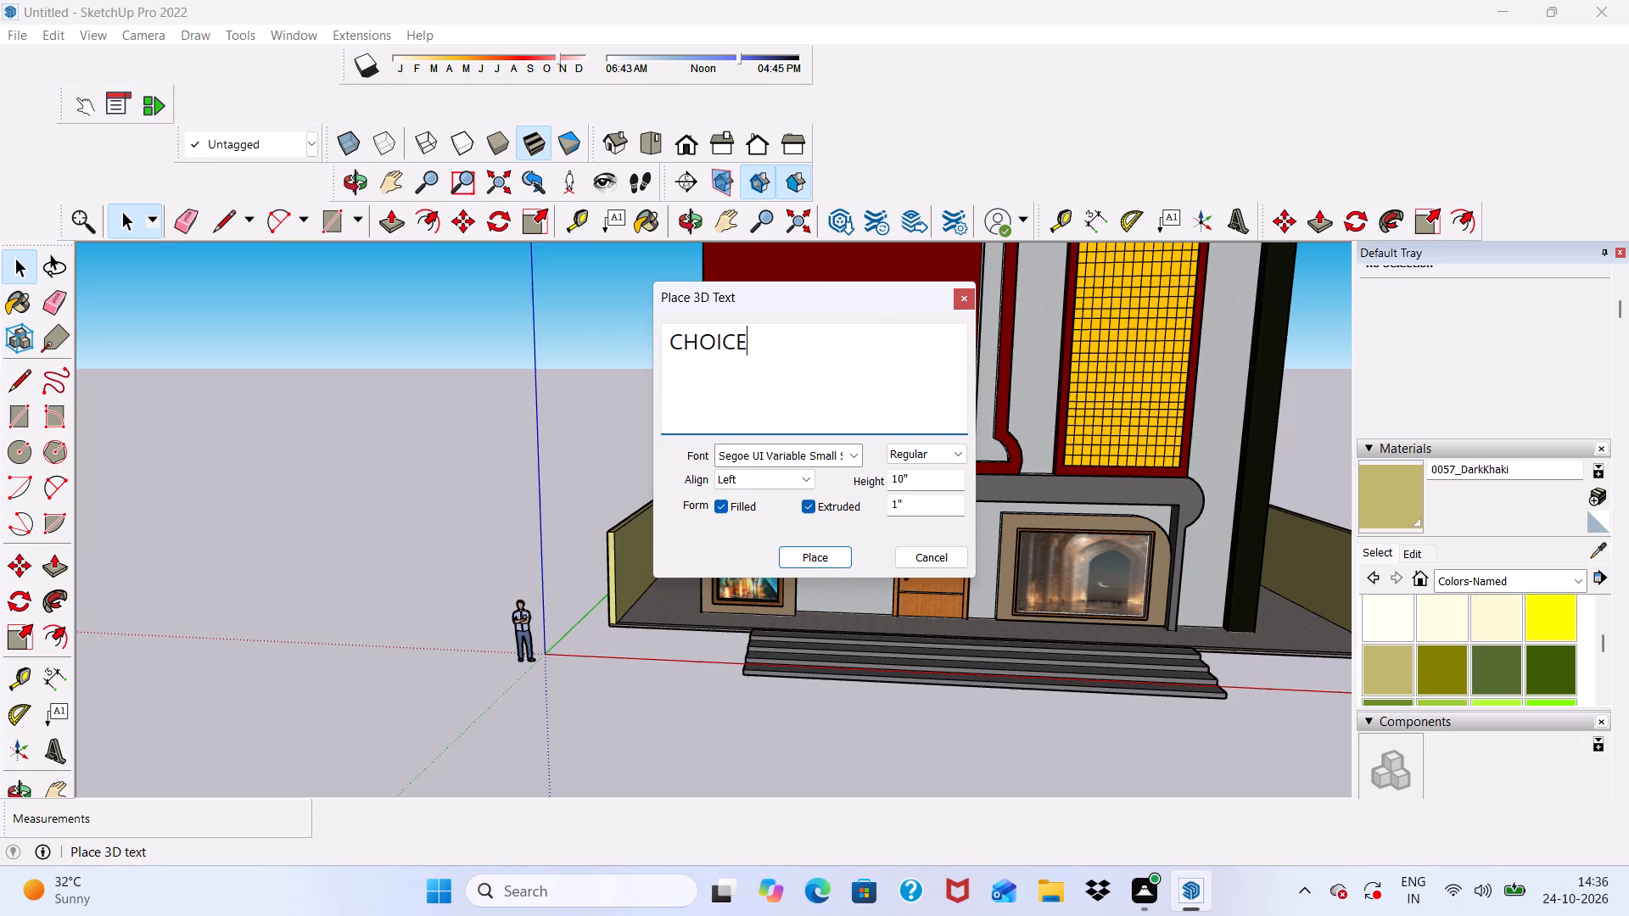
pyautogui.press('space')
pyautogui.write('HOLI')
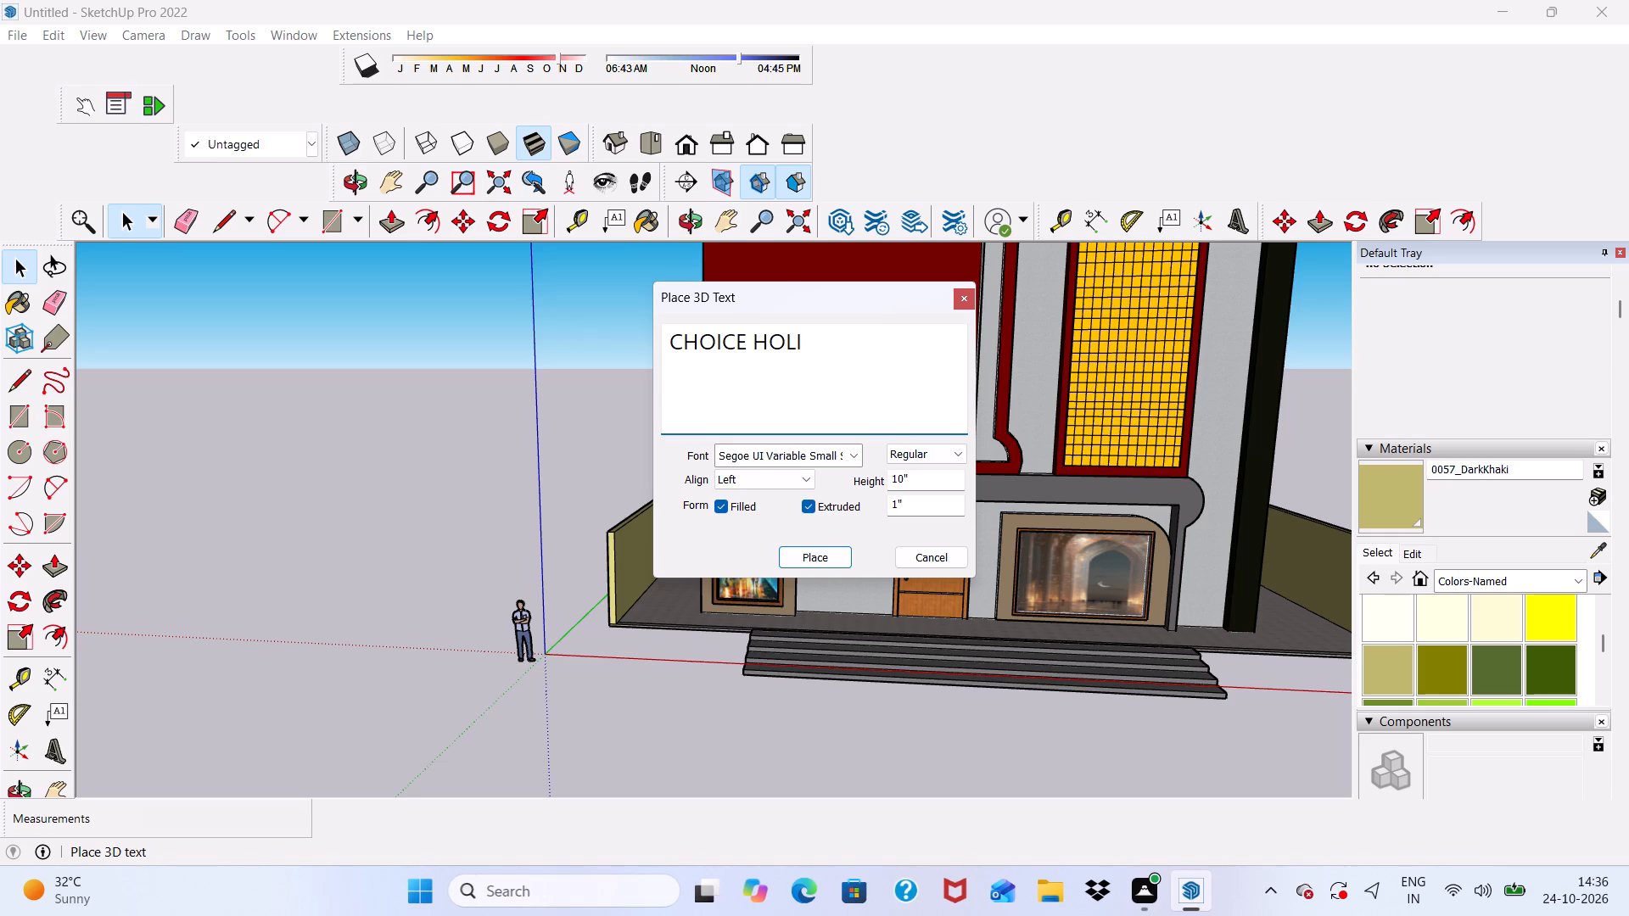
pyautogui.write('DAYS')
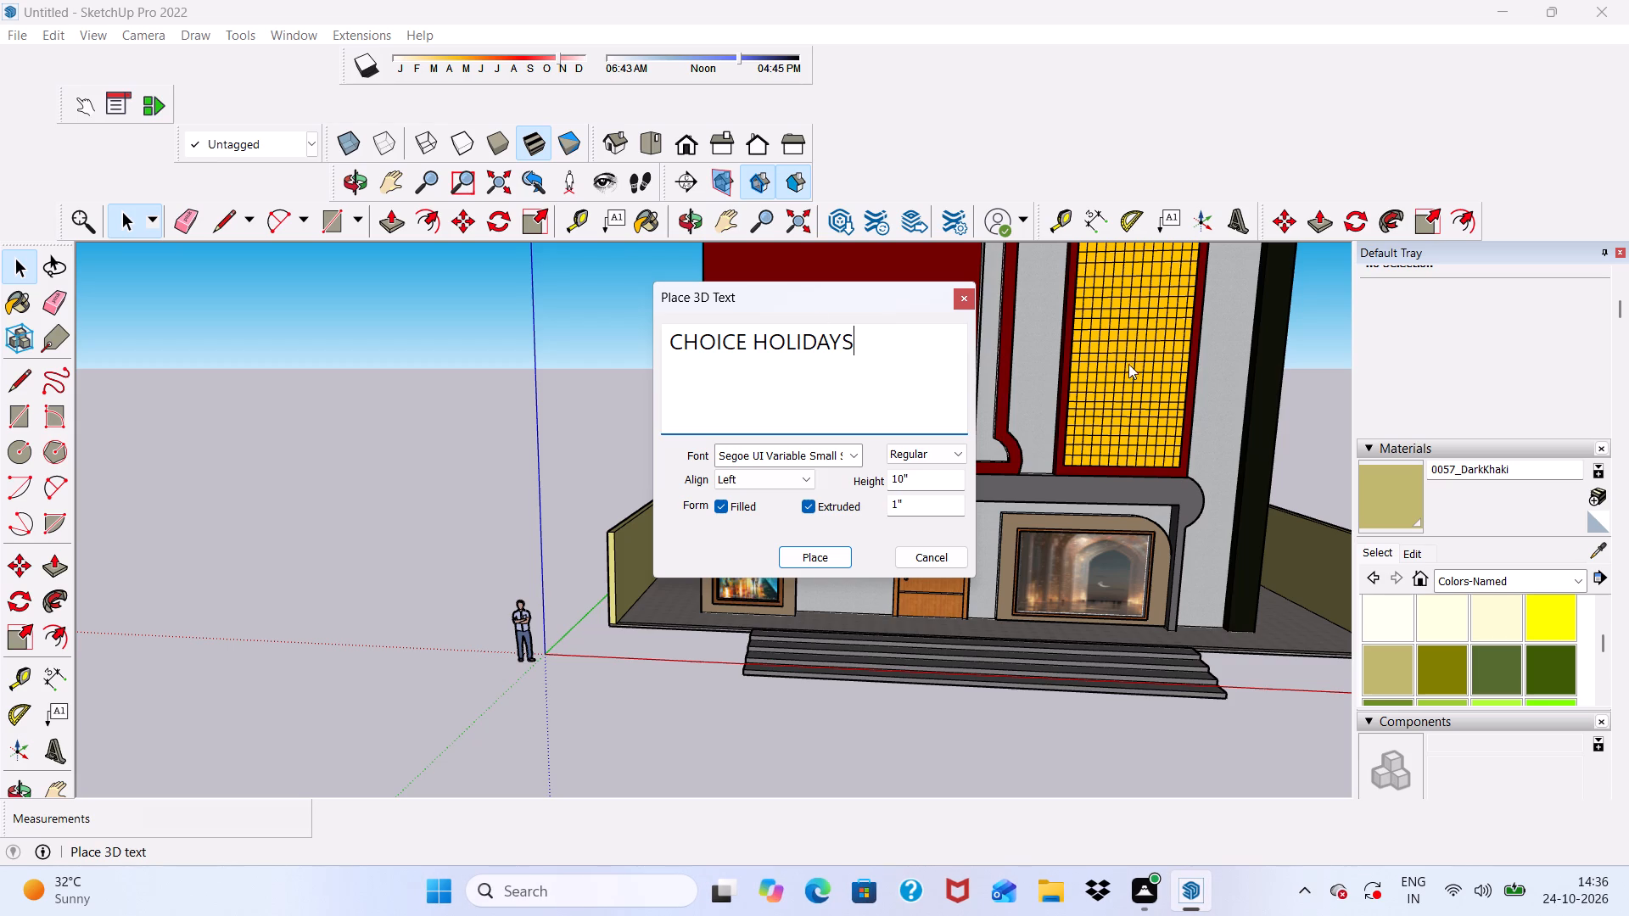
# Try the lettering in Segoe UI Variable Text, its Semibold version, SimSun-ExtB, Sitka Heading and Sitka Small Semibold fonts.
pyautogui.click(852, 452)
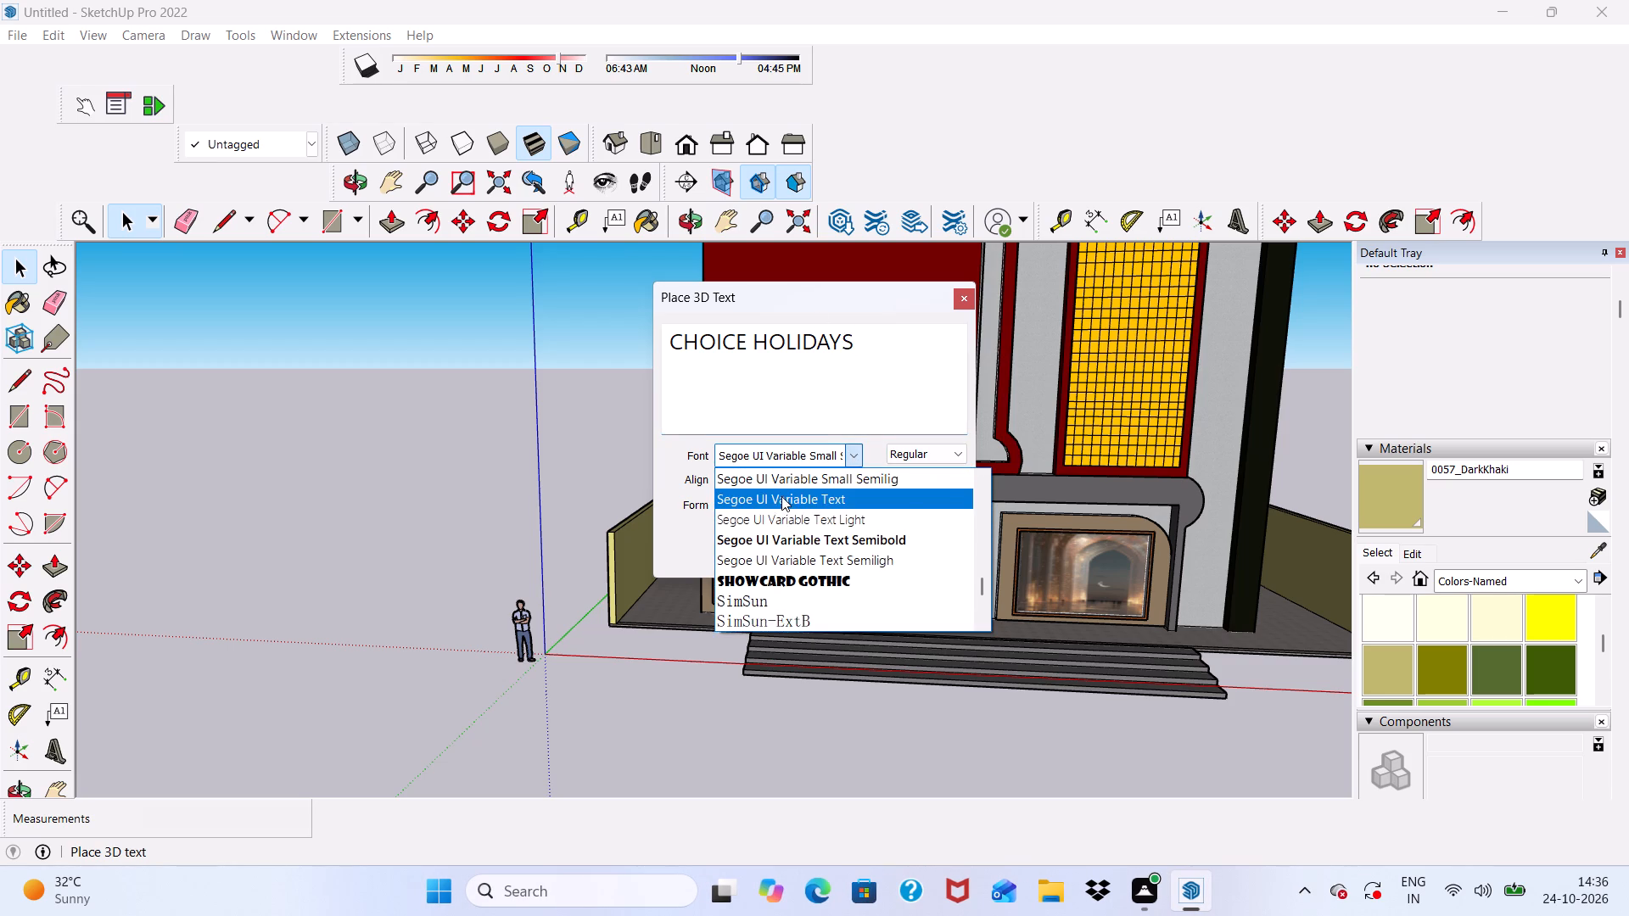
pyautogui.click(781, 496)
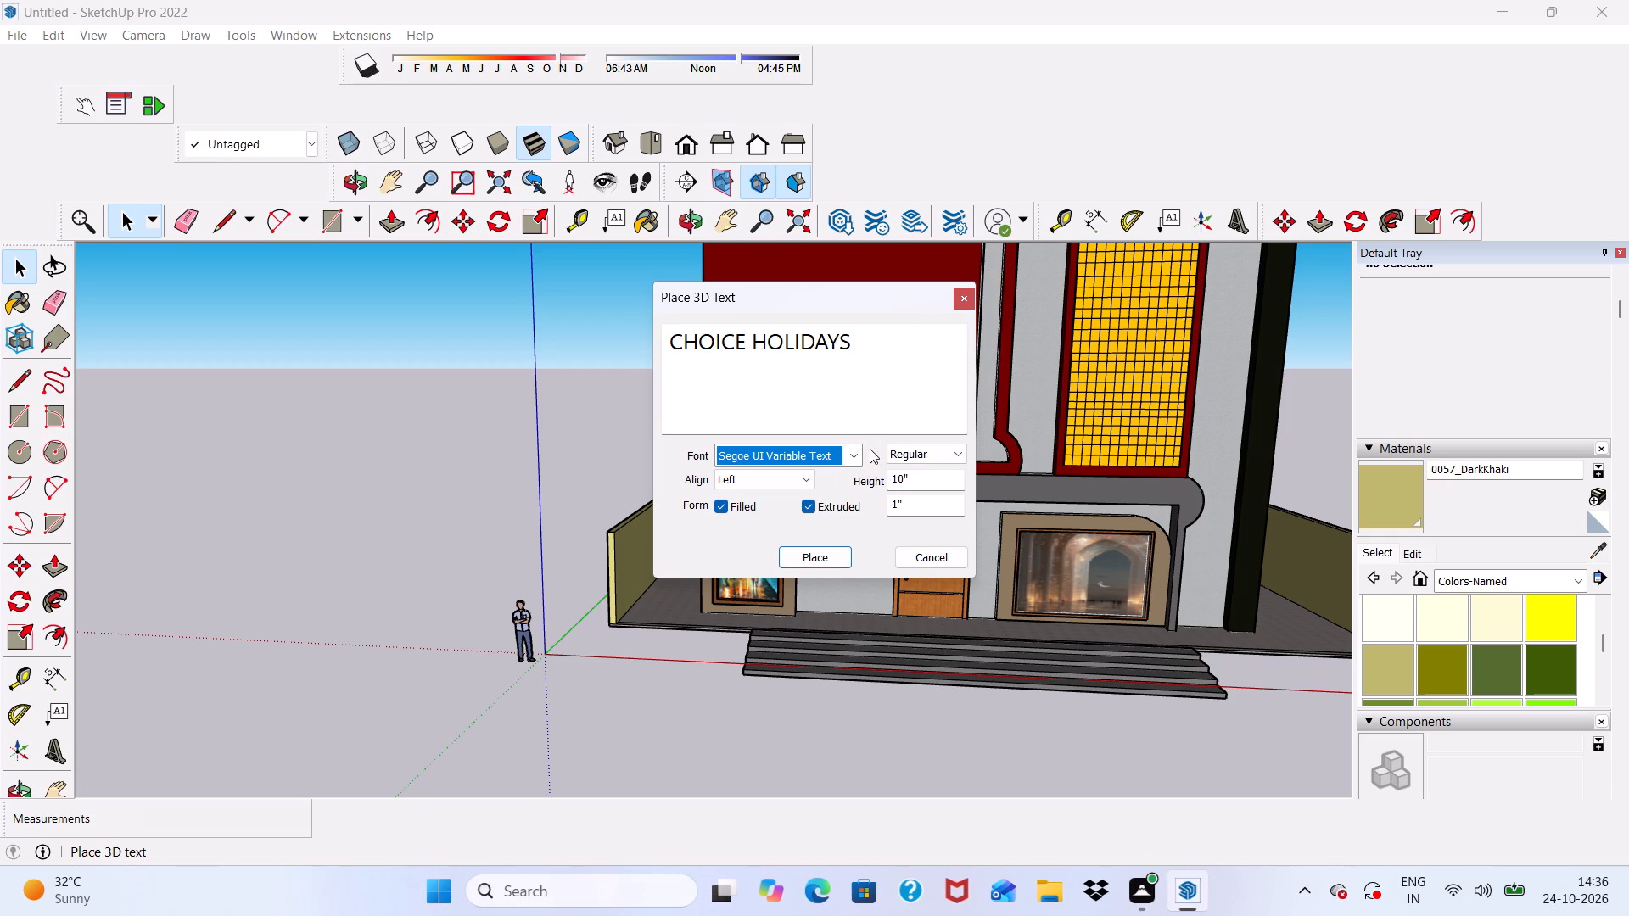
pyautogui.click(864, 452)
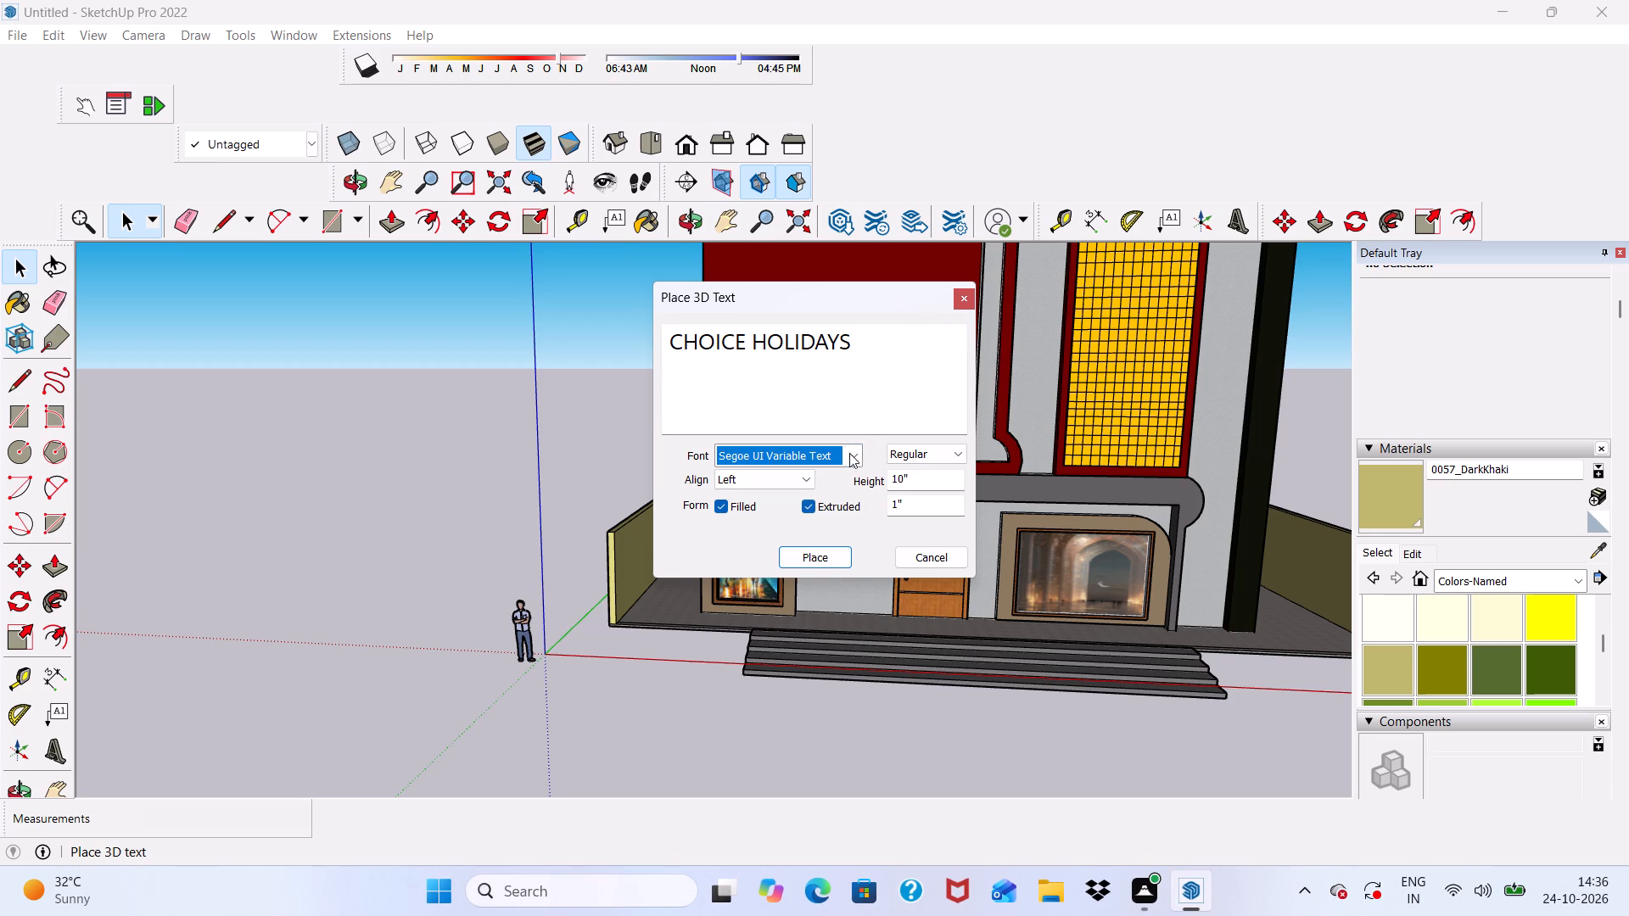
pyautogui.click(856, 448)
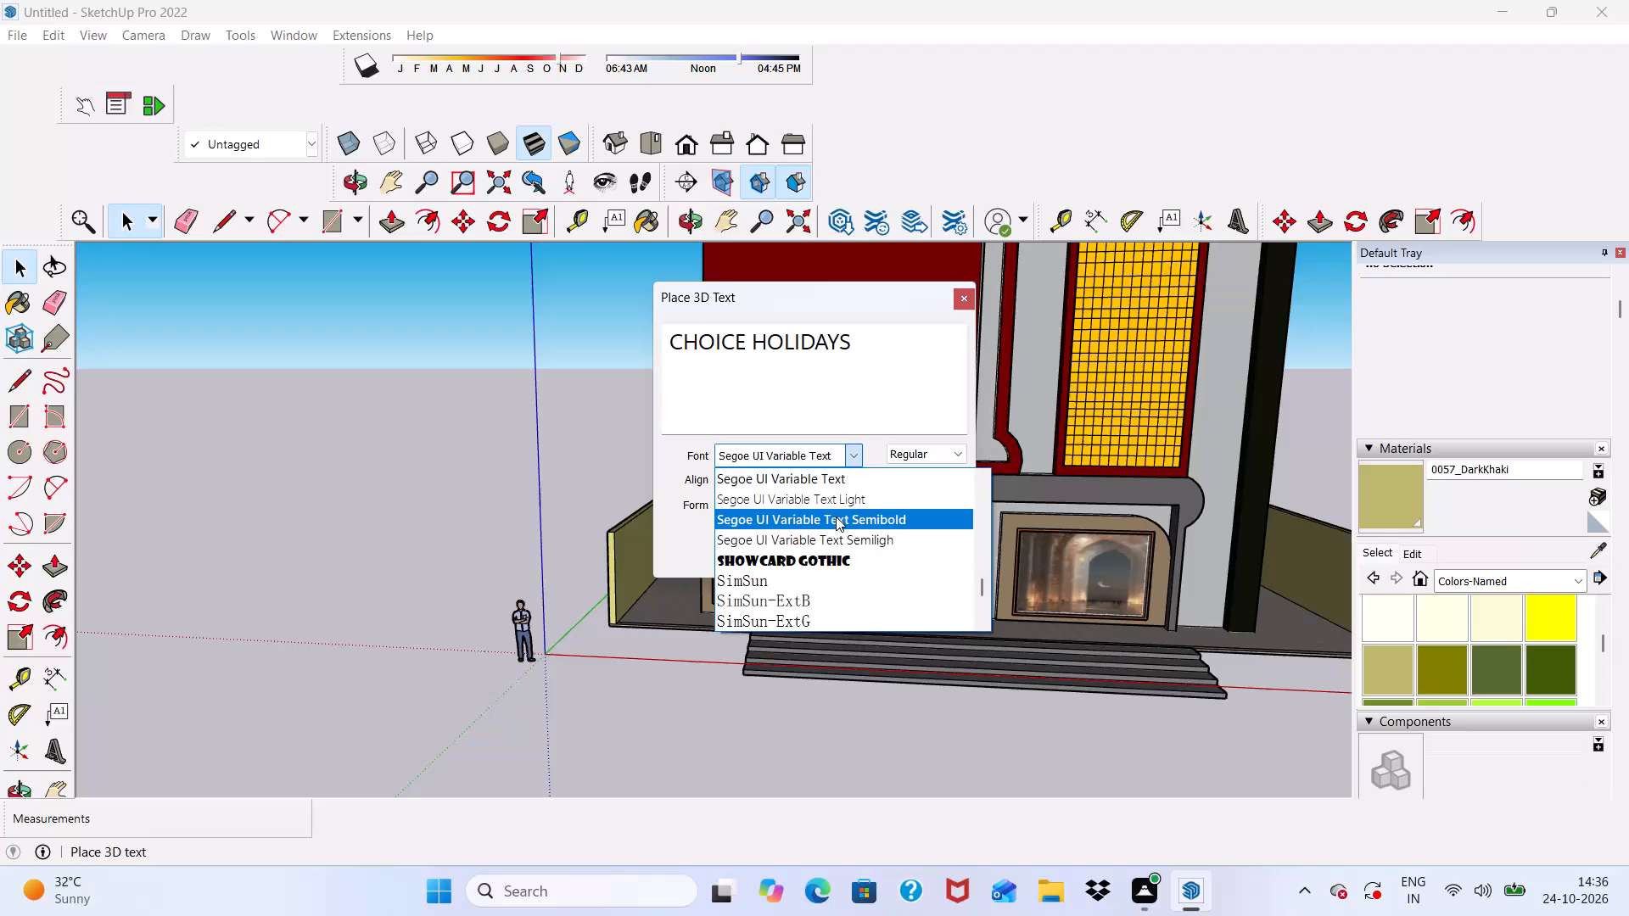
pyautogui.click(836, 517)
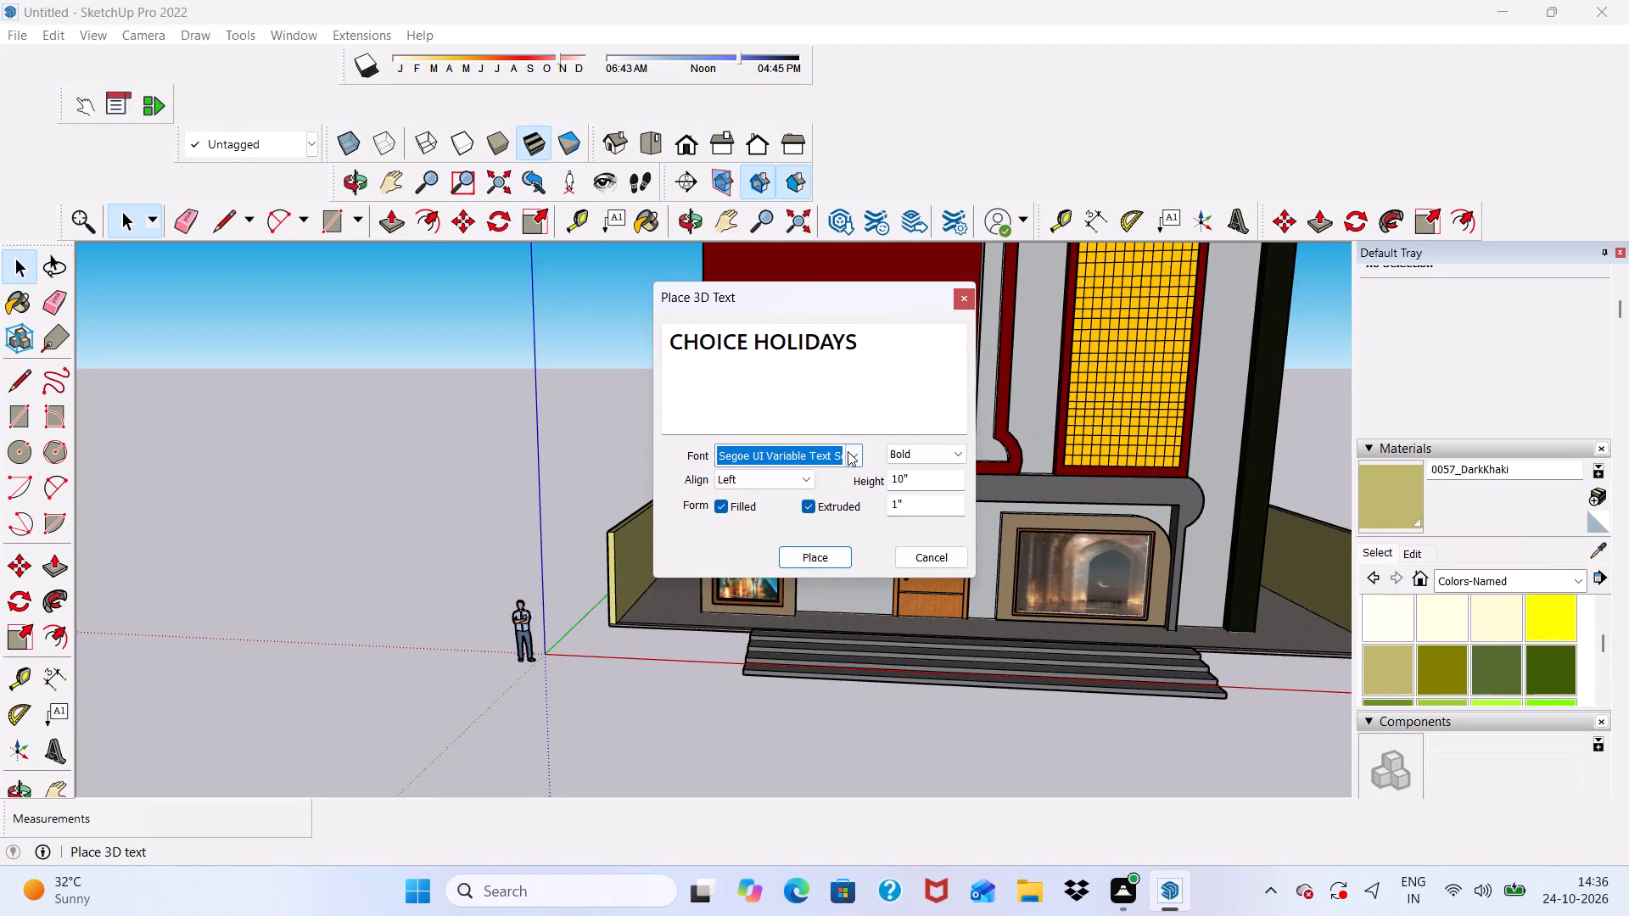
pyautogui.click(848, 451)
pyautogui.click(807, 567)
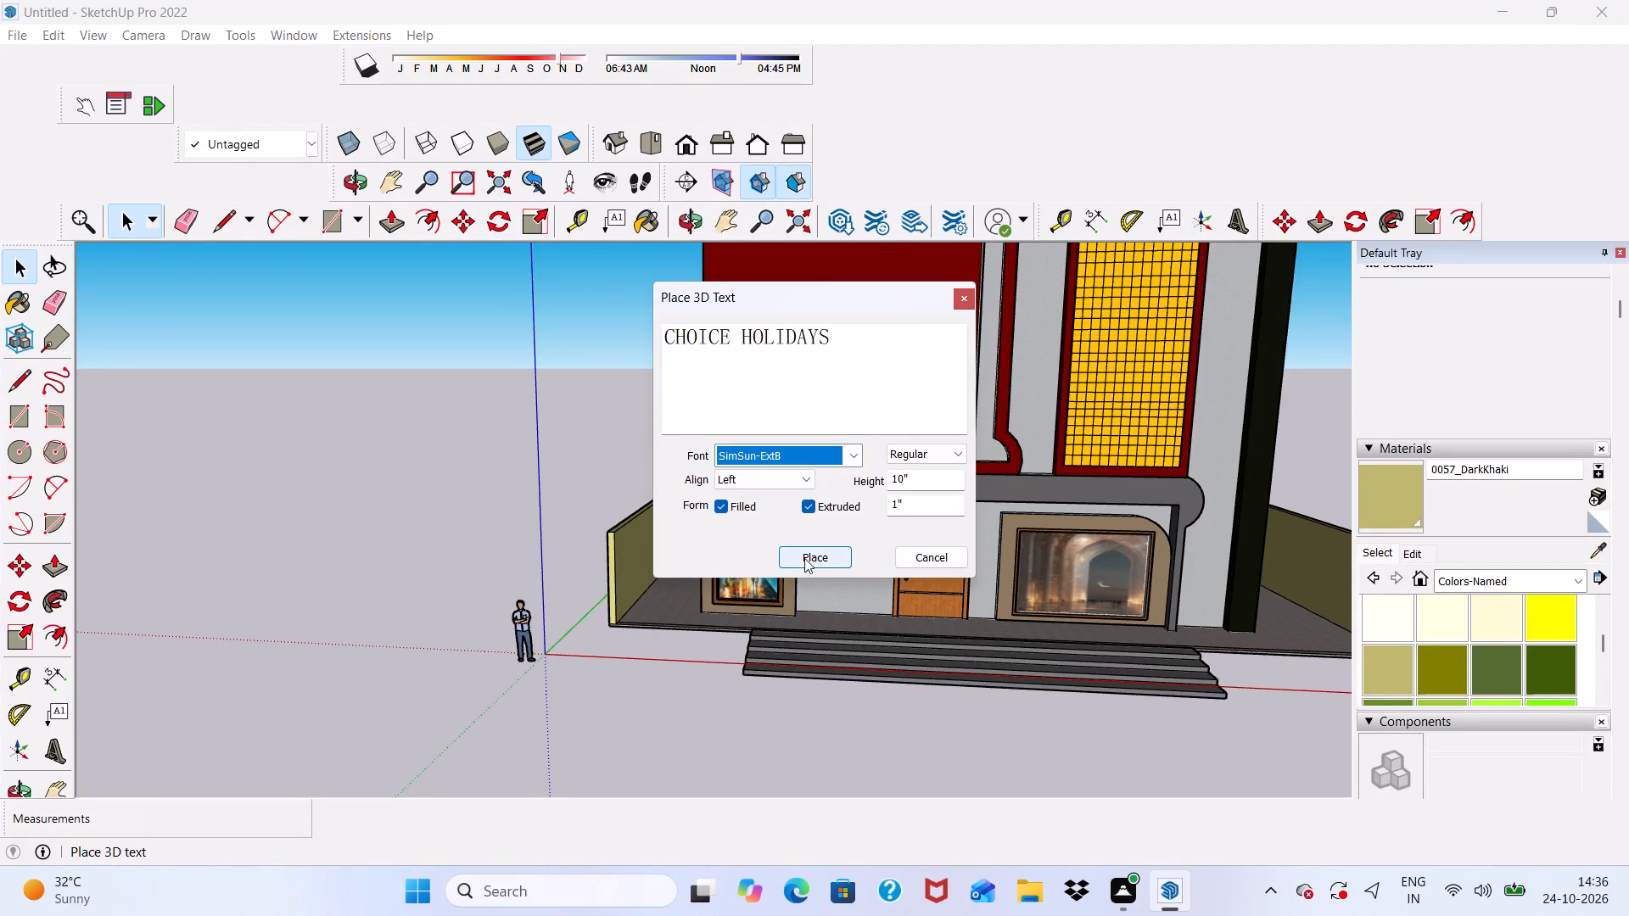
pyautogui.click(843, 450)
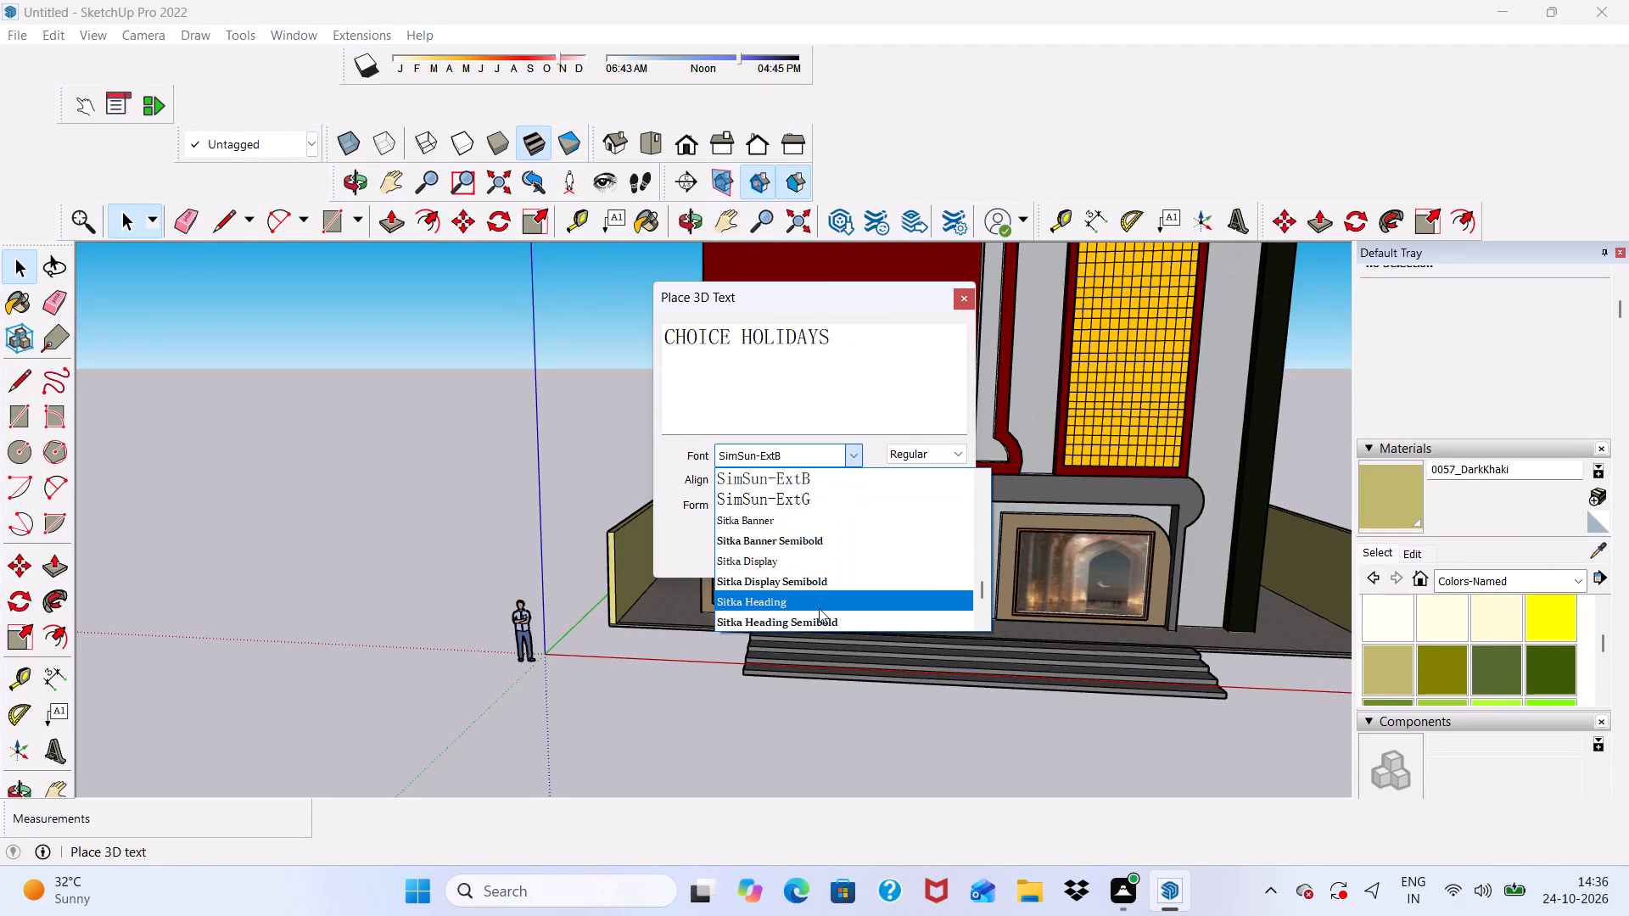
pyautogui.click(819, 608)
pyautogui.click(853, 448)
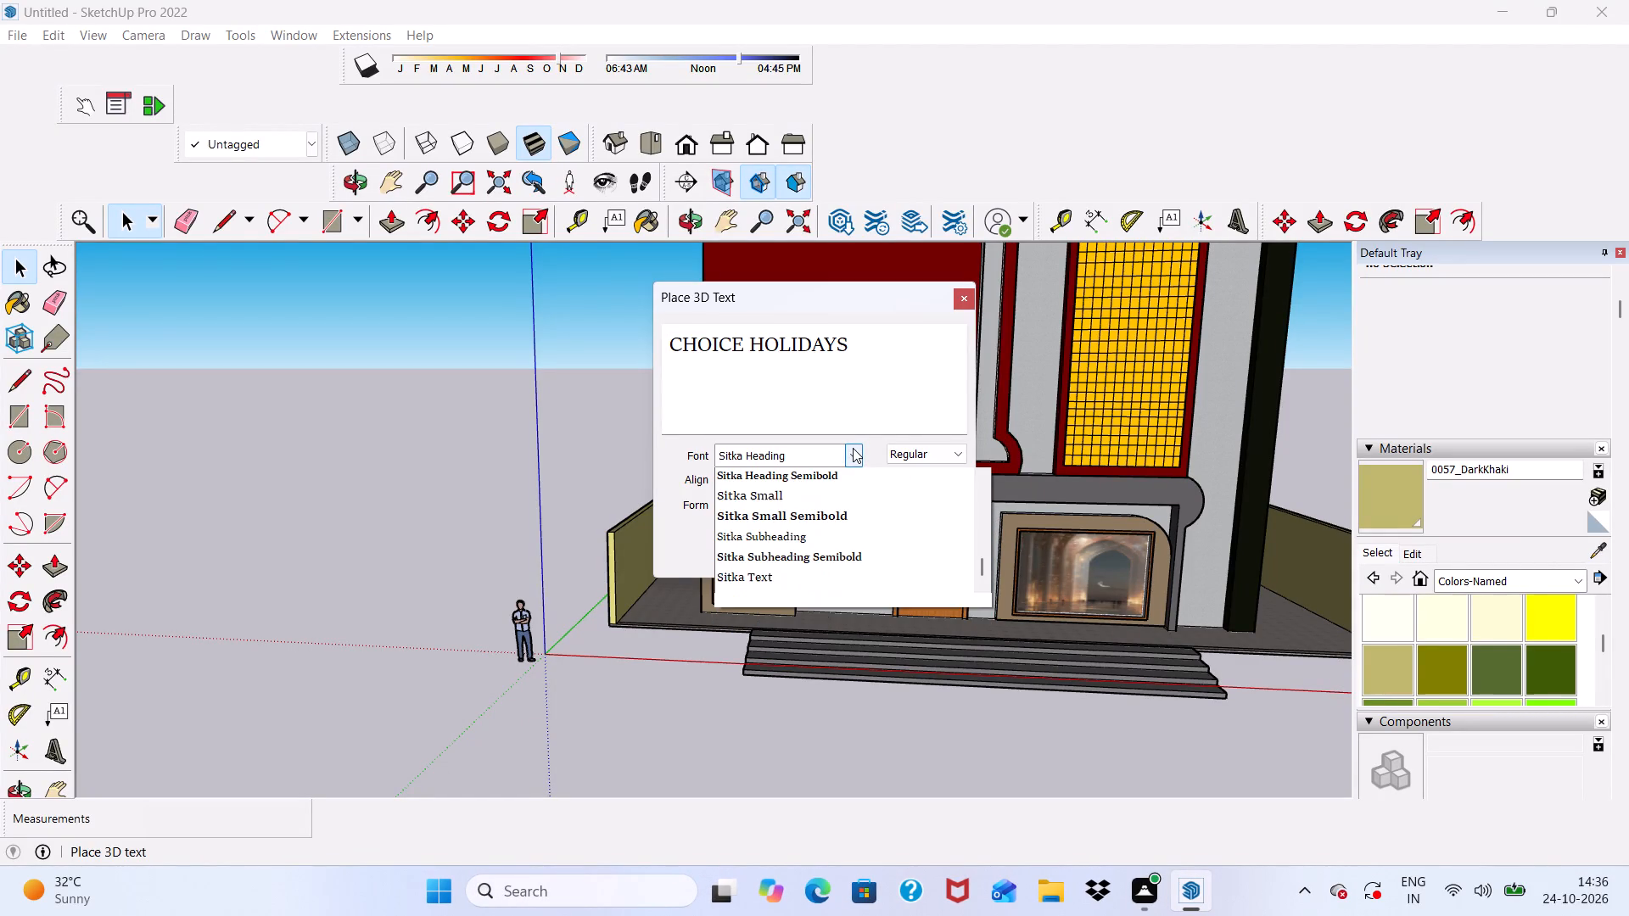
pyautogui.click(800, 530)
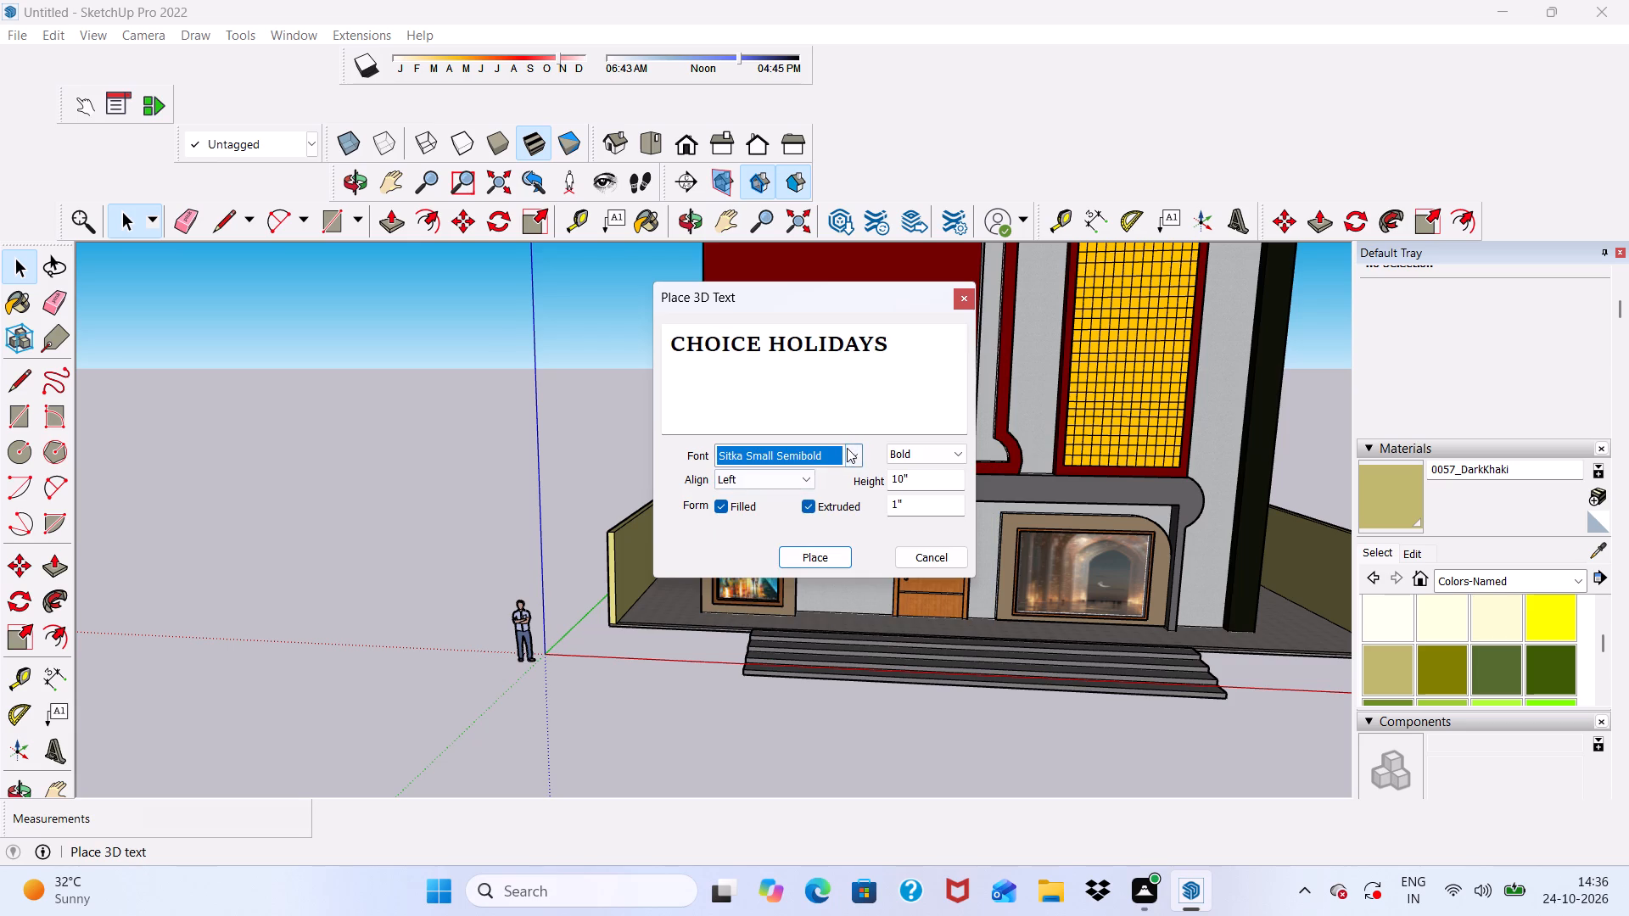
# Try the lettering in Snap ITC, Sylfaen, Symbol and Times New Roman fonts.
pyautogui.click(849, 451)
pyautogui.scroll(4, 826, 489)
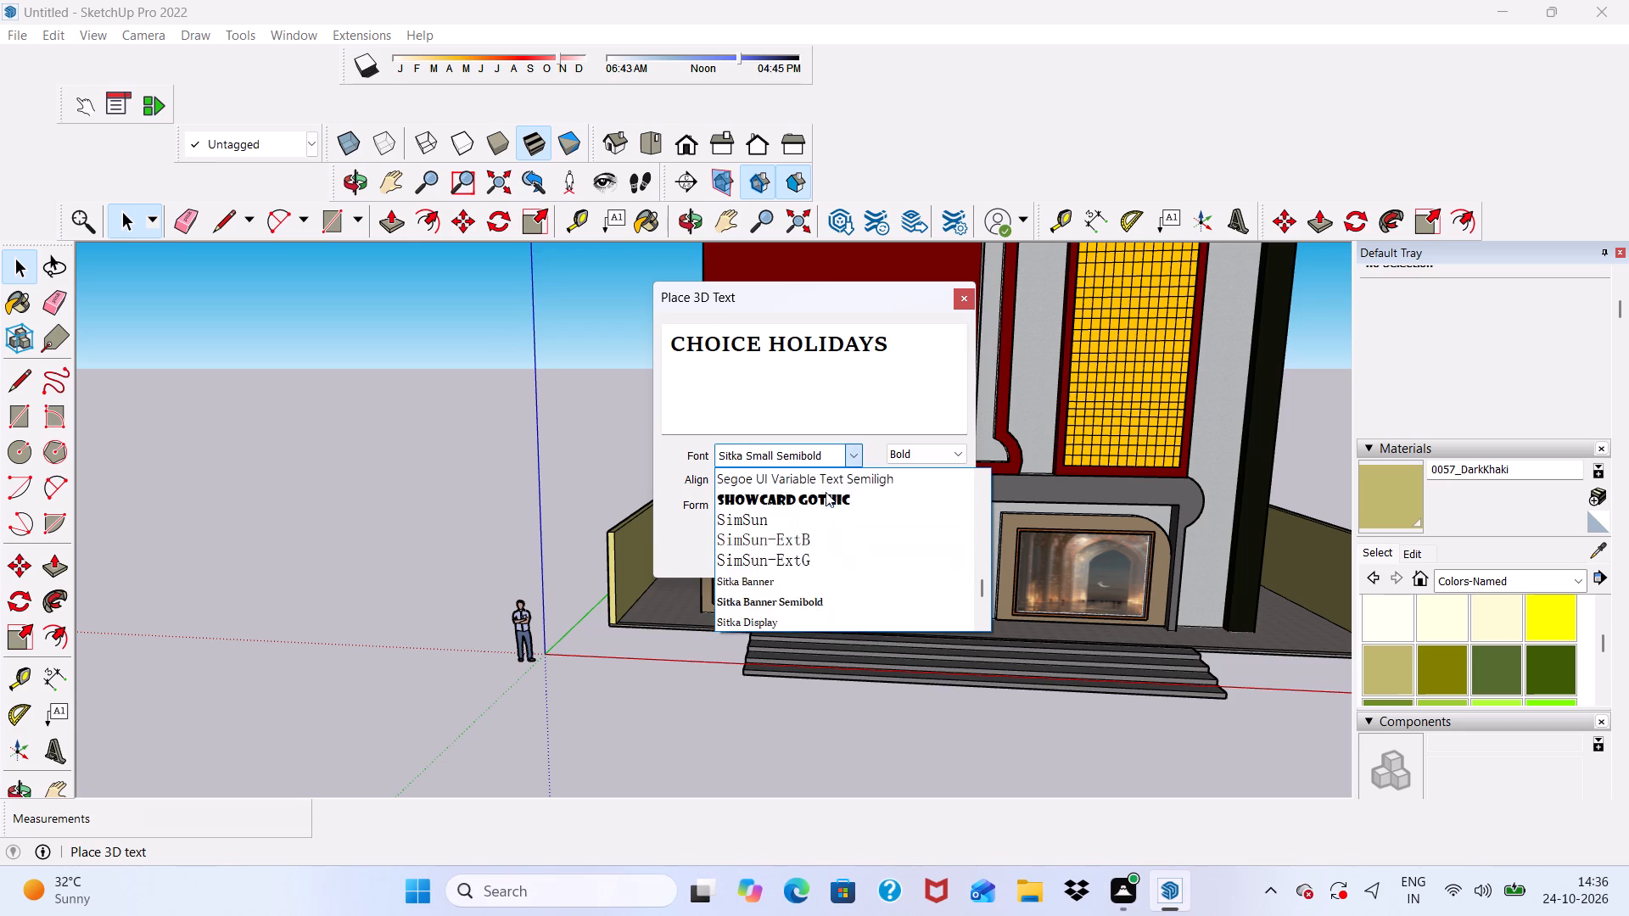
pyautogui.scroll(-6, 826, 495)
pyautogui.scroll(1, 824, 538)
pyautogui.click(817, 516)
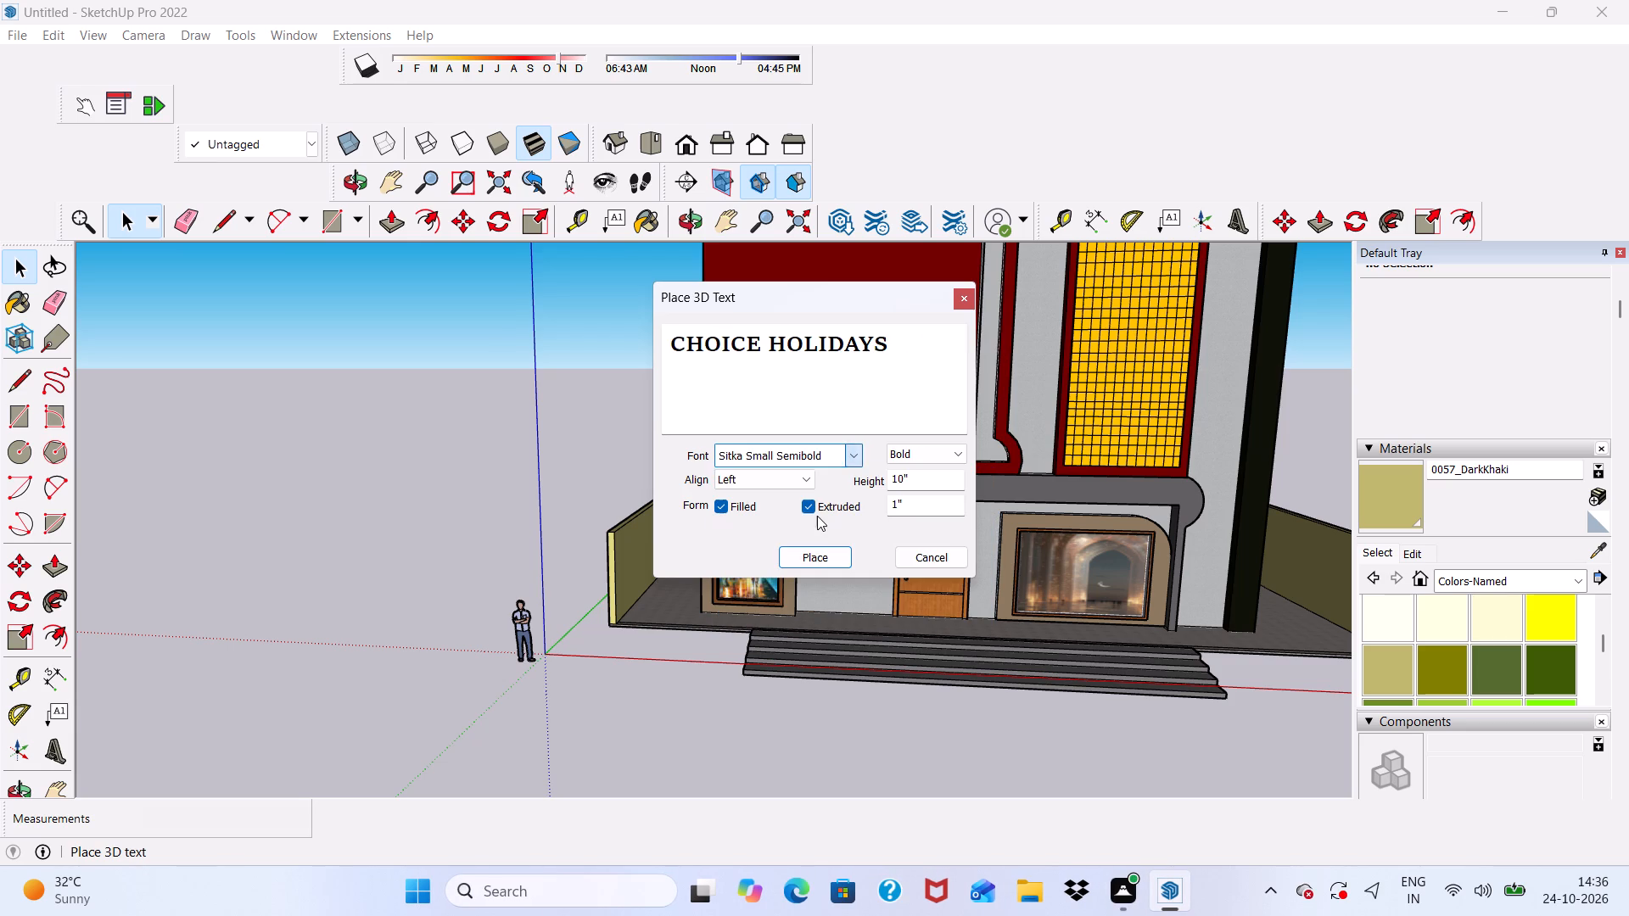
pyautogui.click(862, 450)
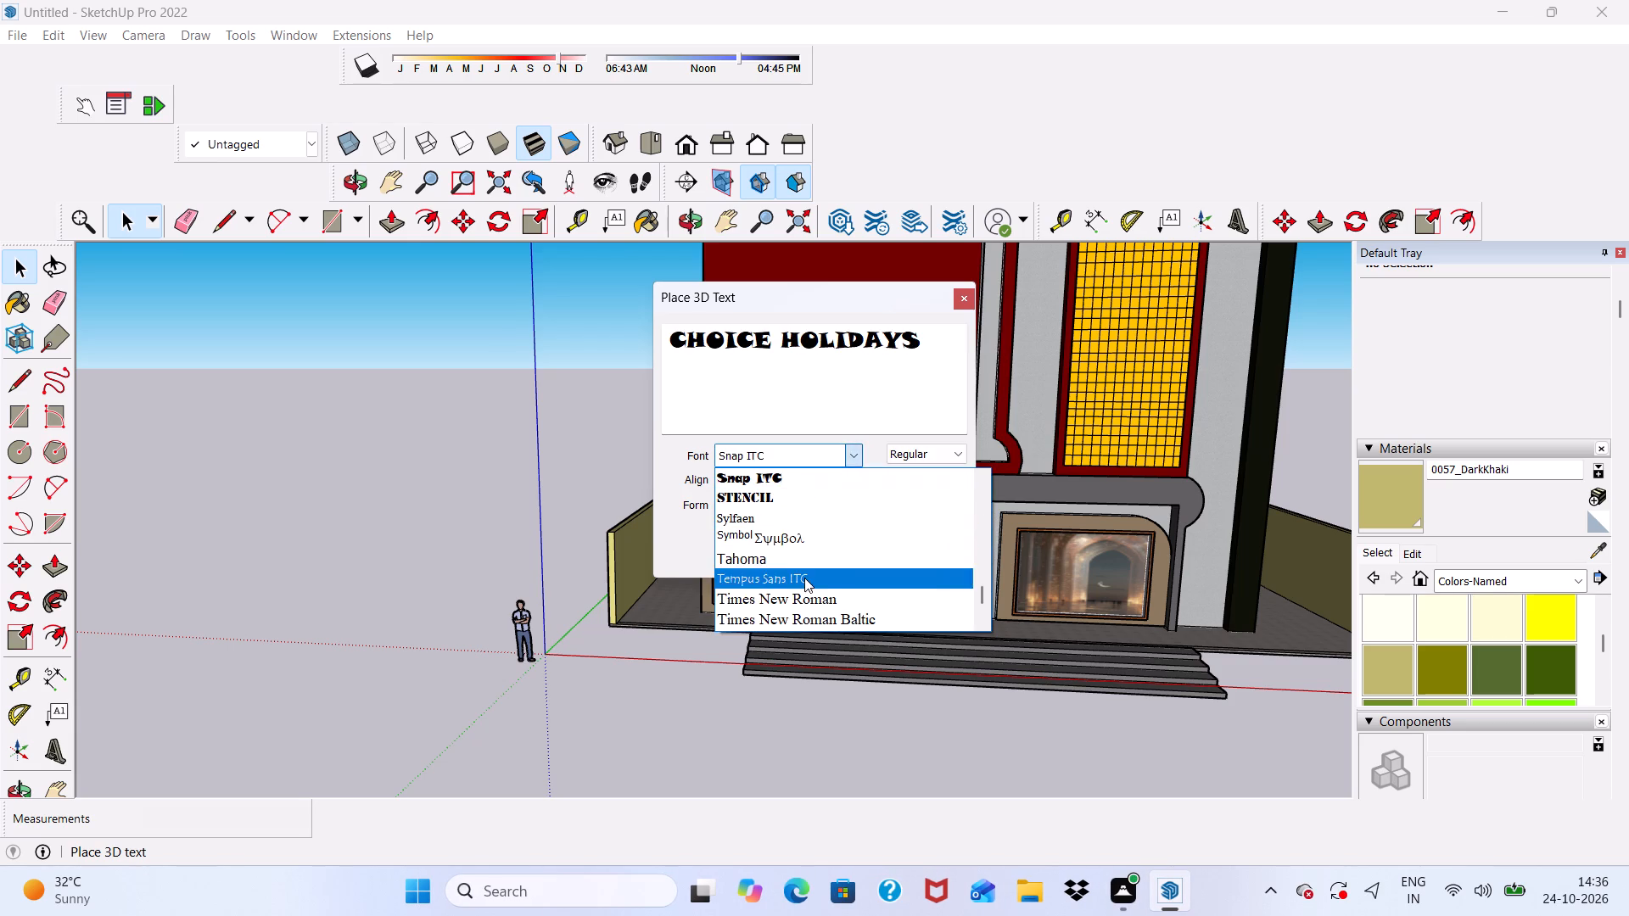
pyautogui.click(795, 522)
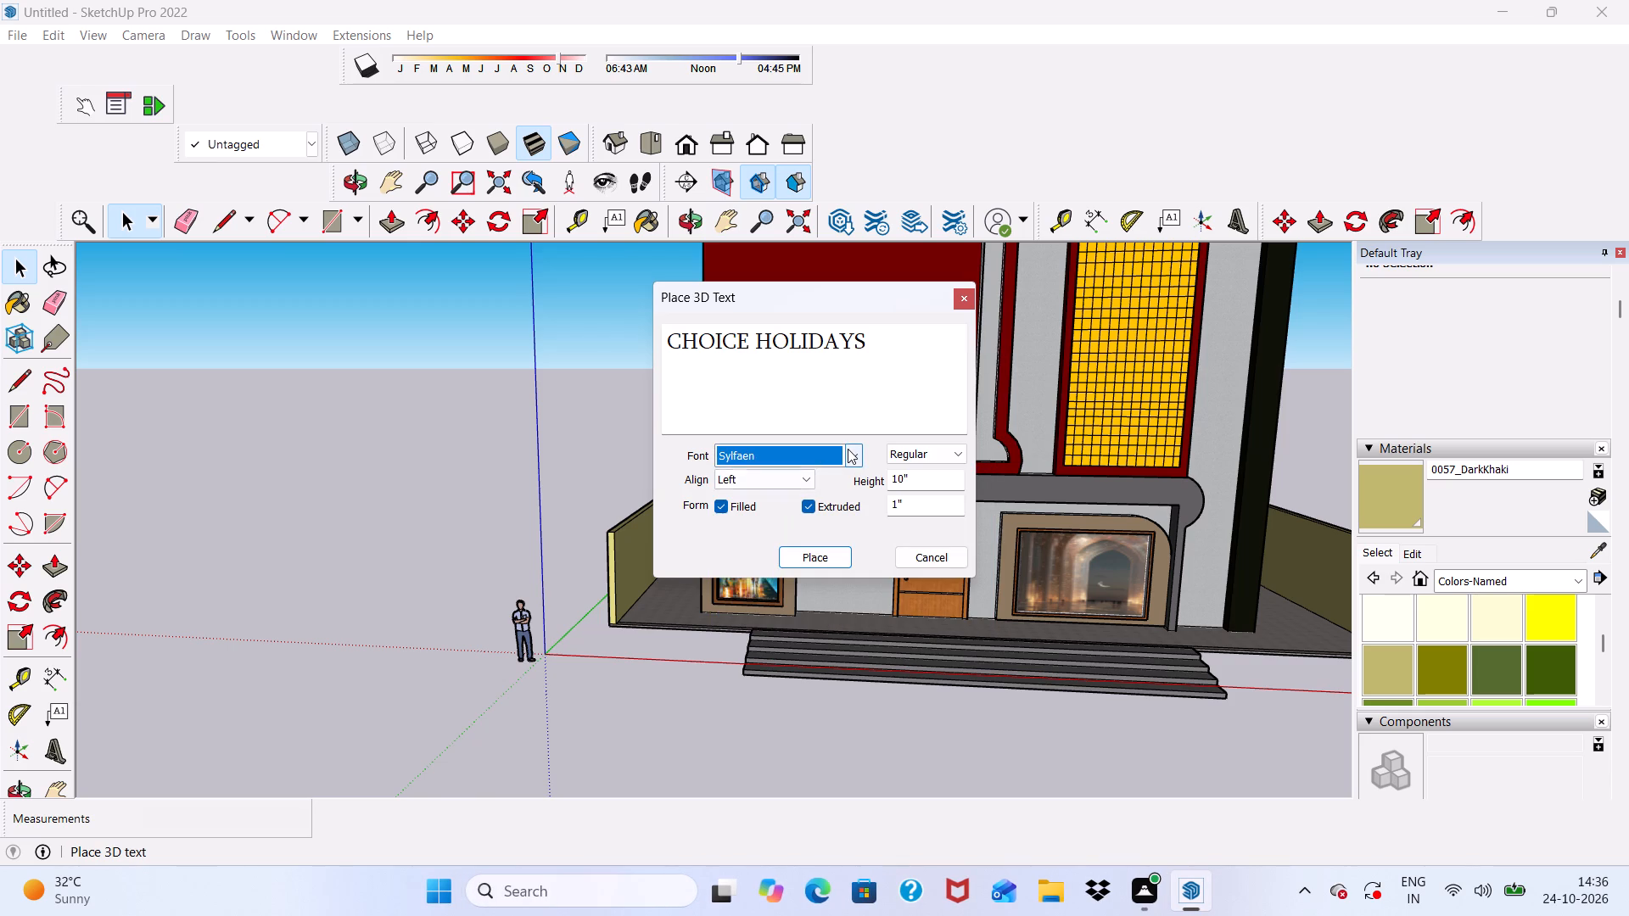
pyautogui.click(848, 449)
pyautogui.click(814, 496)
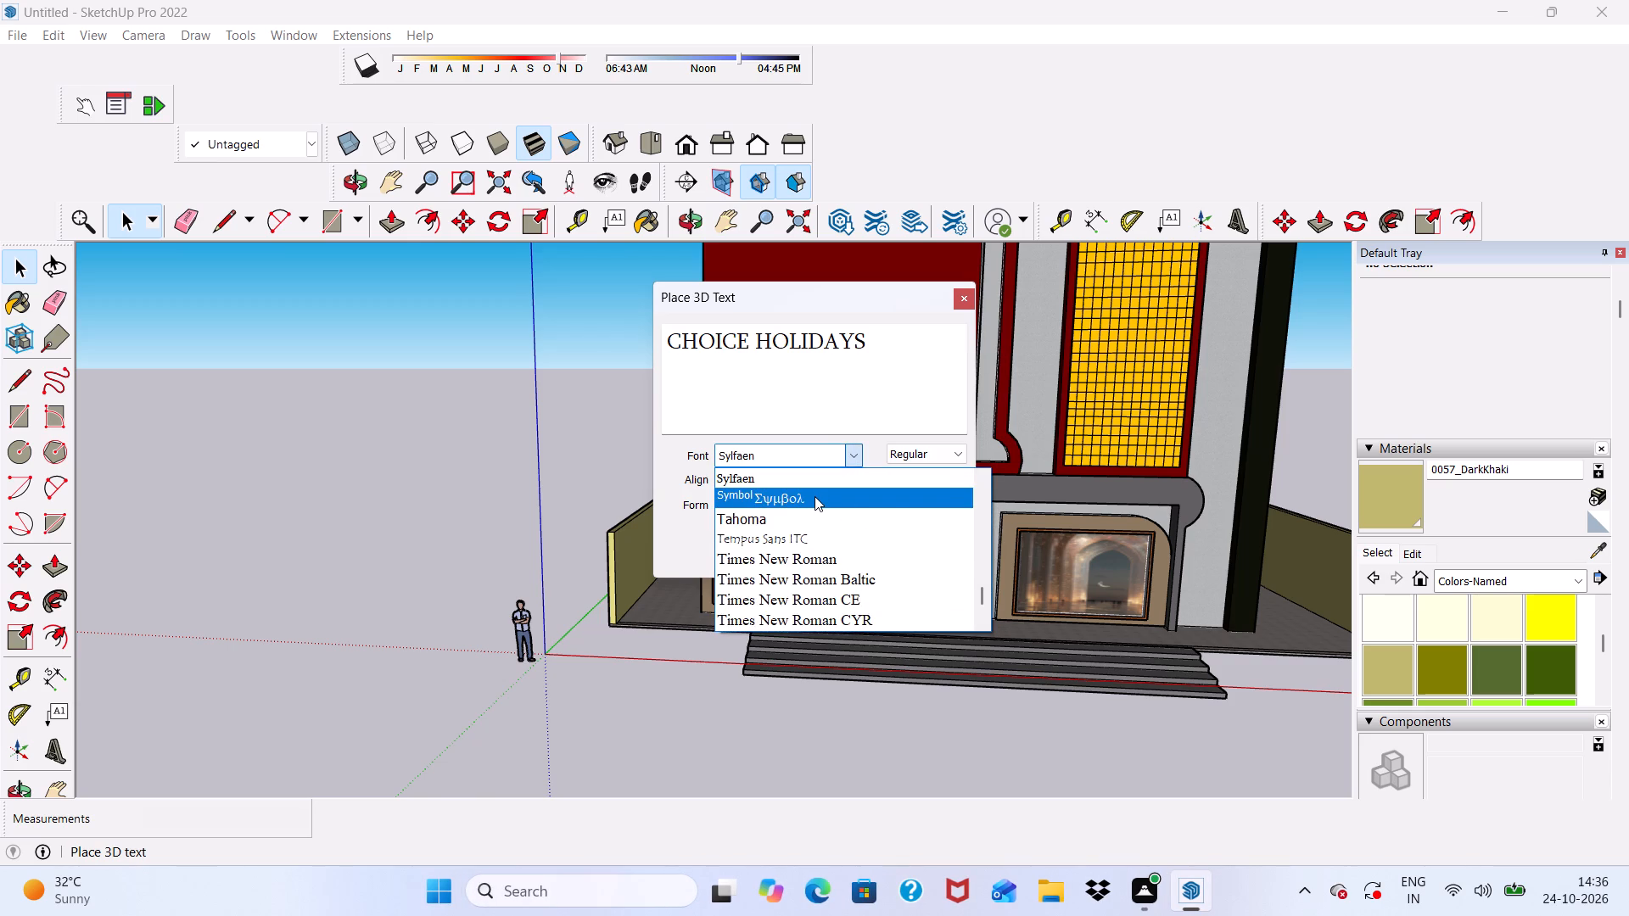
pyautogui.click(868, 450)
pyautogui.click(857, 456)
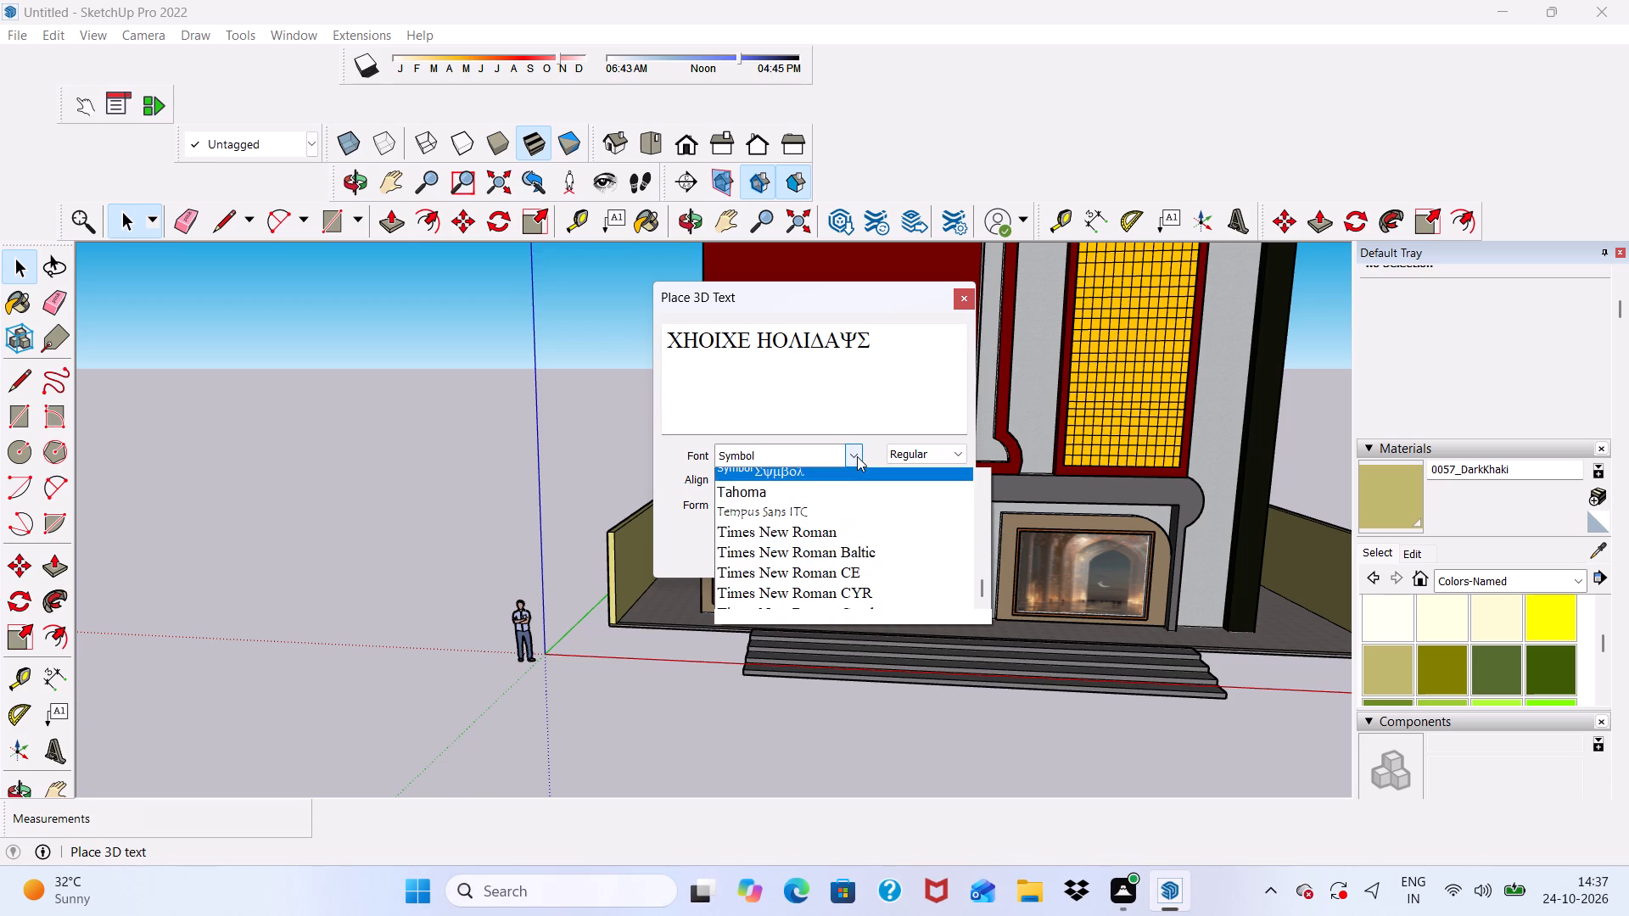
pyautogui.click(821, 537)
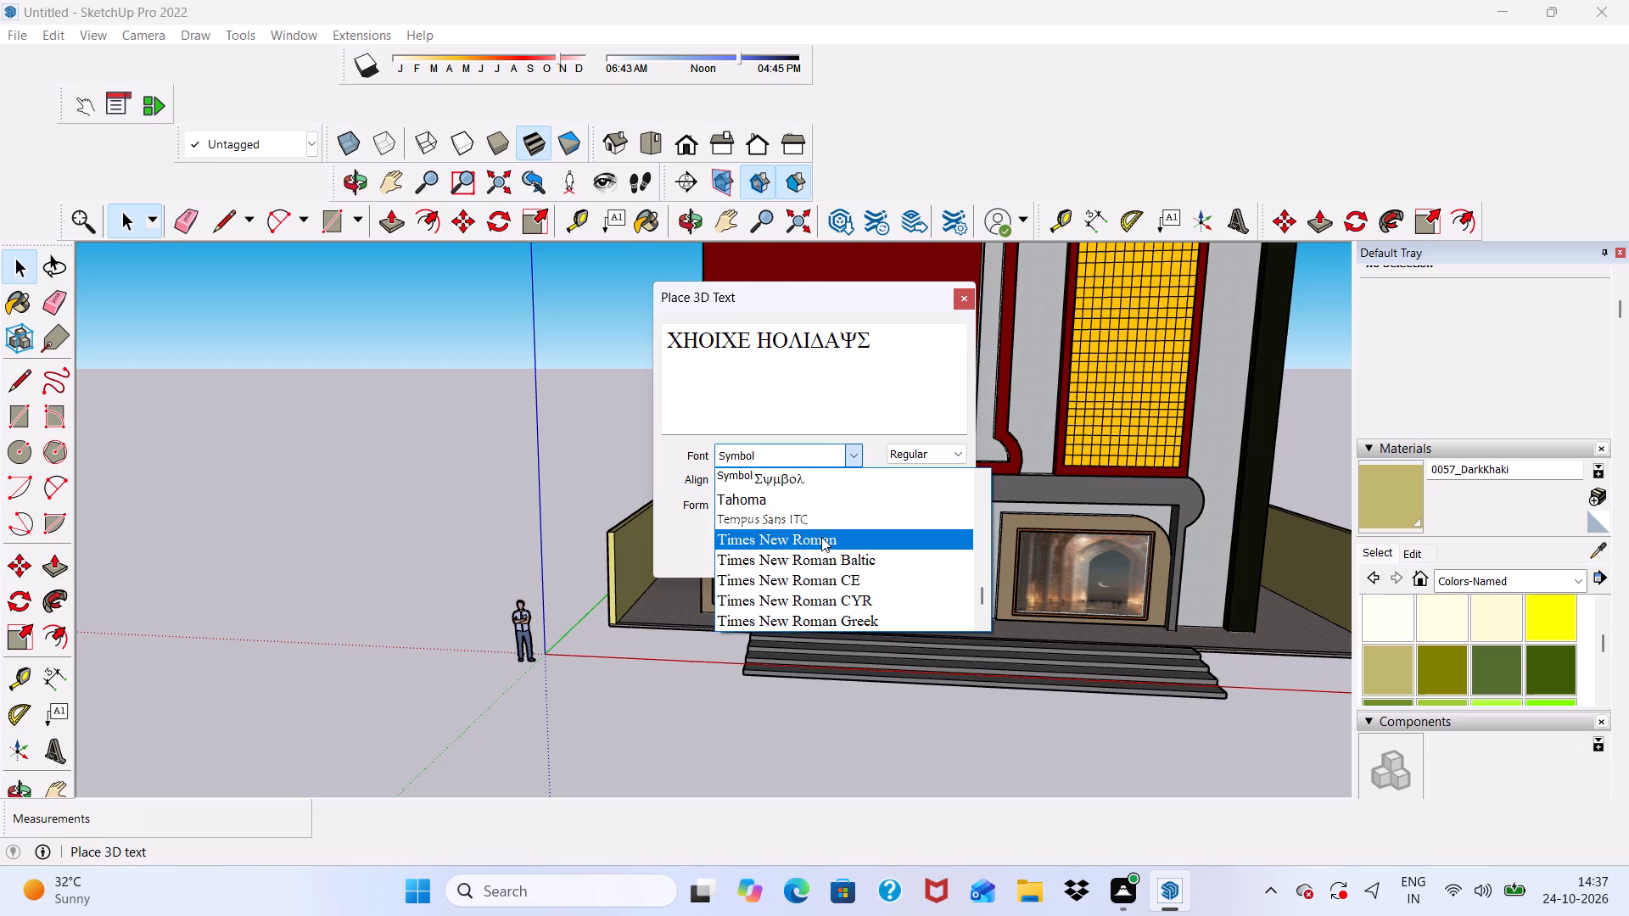
# Shorten the 3D text wording to CHOICE.
pyautogui.click(875, 338)
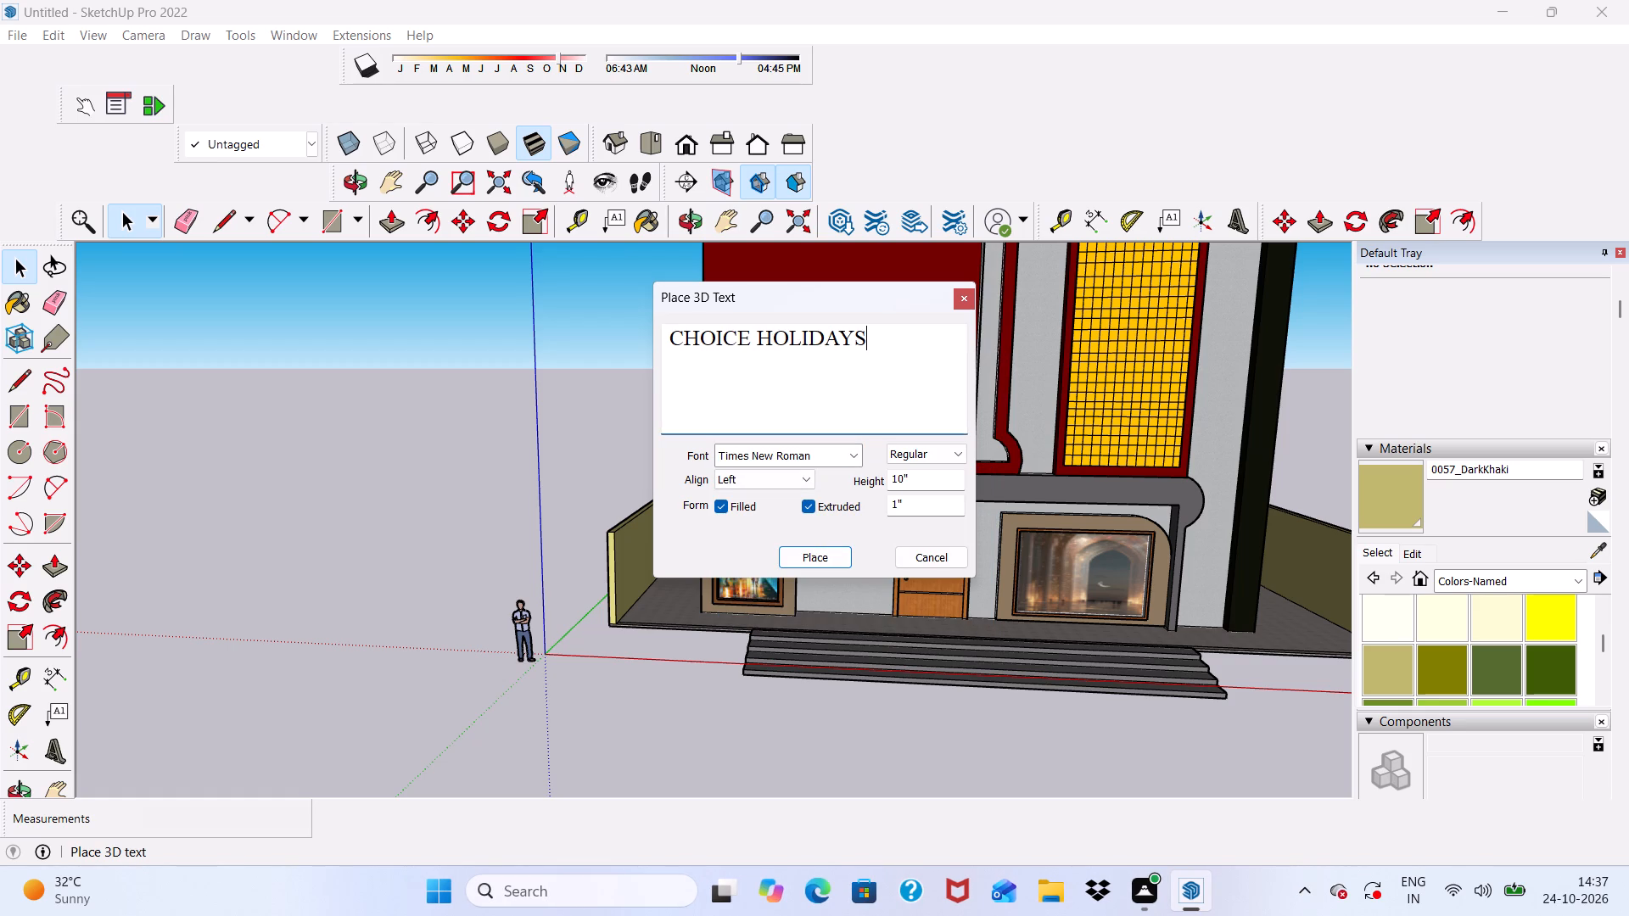
pyautogui.press('BackSpace')
pyautogui.press('BackSpace')
pyautogui.press('BackSpace')
pyautogui.press('BackSpace')
pyautogui.press('BackSpace')
pyautogui.press('BackSpace')
pyautogui.press('BackSpace')
pyautogui.press('BackSpace')
pyautogui.press('BackSpace')
pyautogui.press('BackSpace')
pyautogui.press('BackSpace')
pyautogui.press('BackSpace')
pyautogui.press('BackSpace')
pyautogui.press('BackSpace')
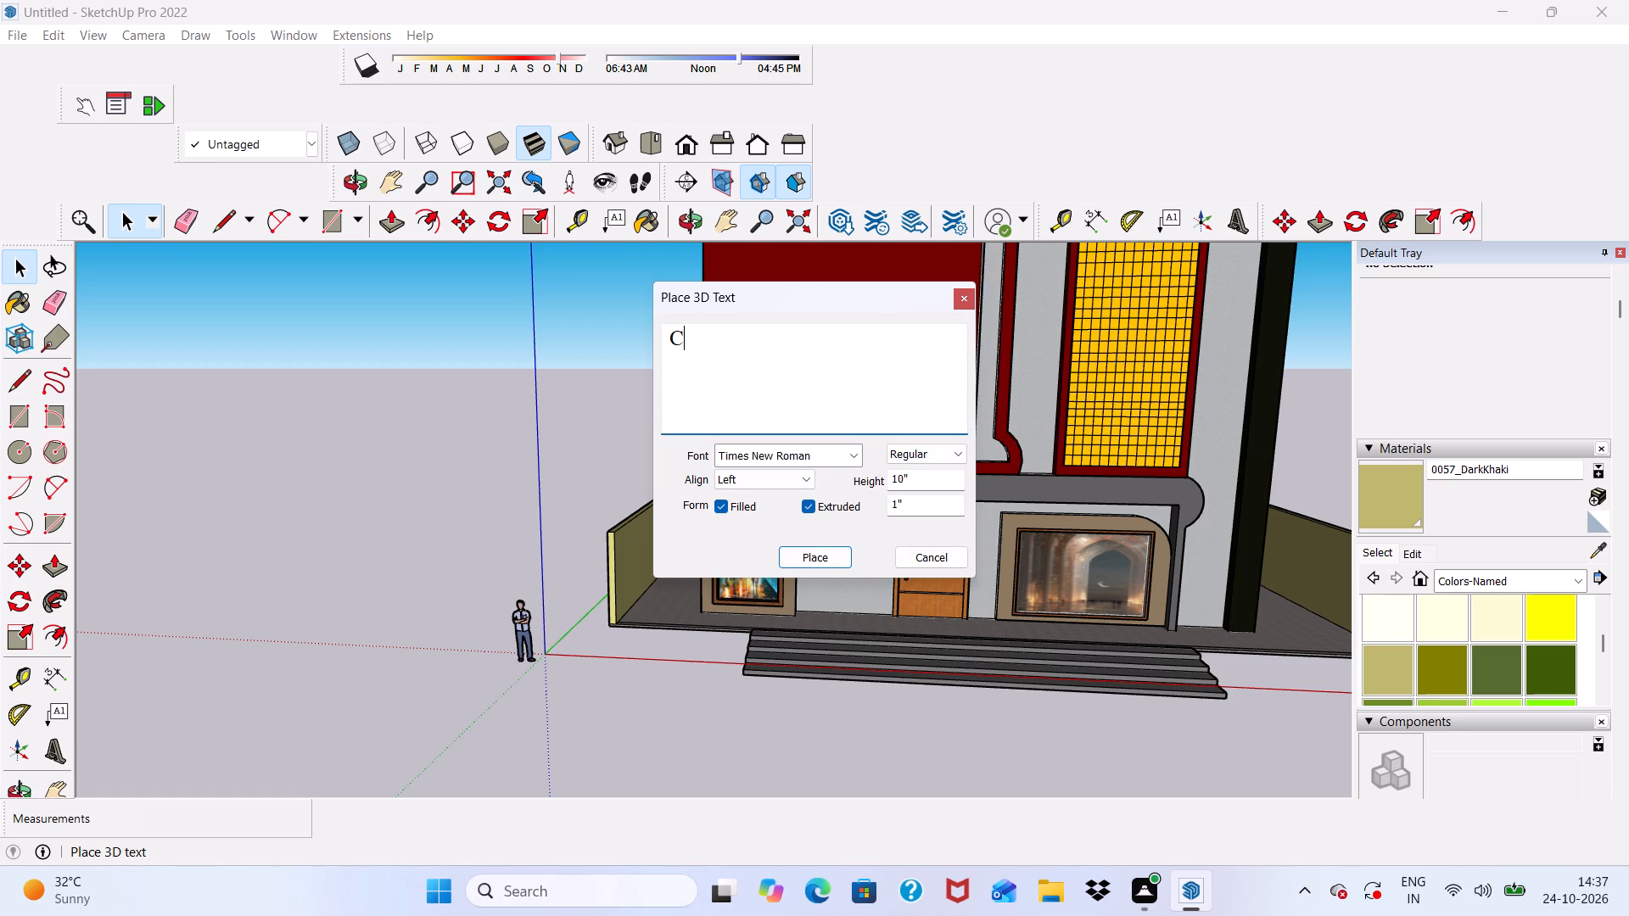
pyautogui.write('HOIC')
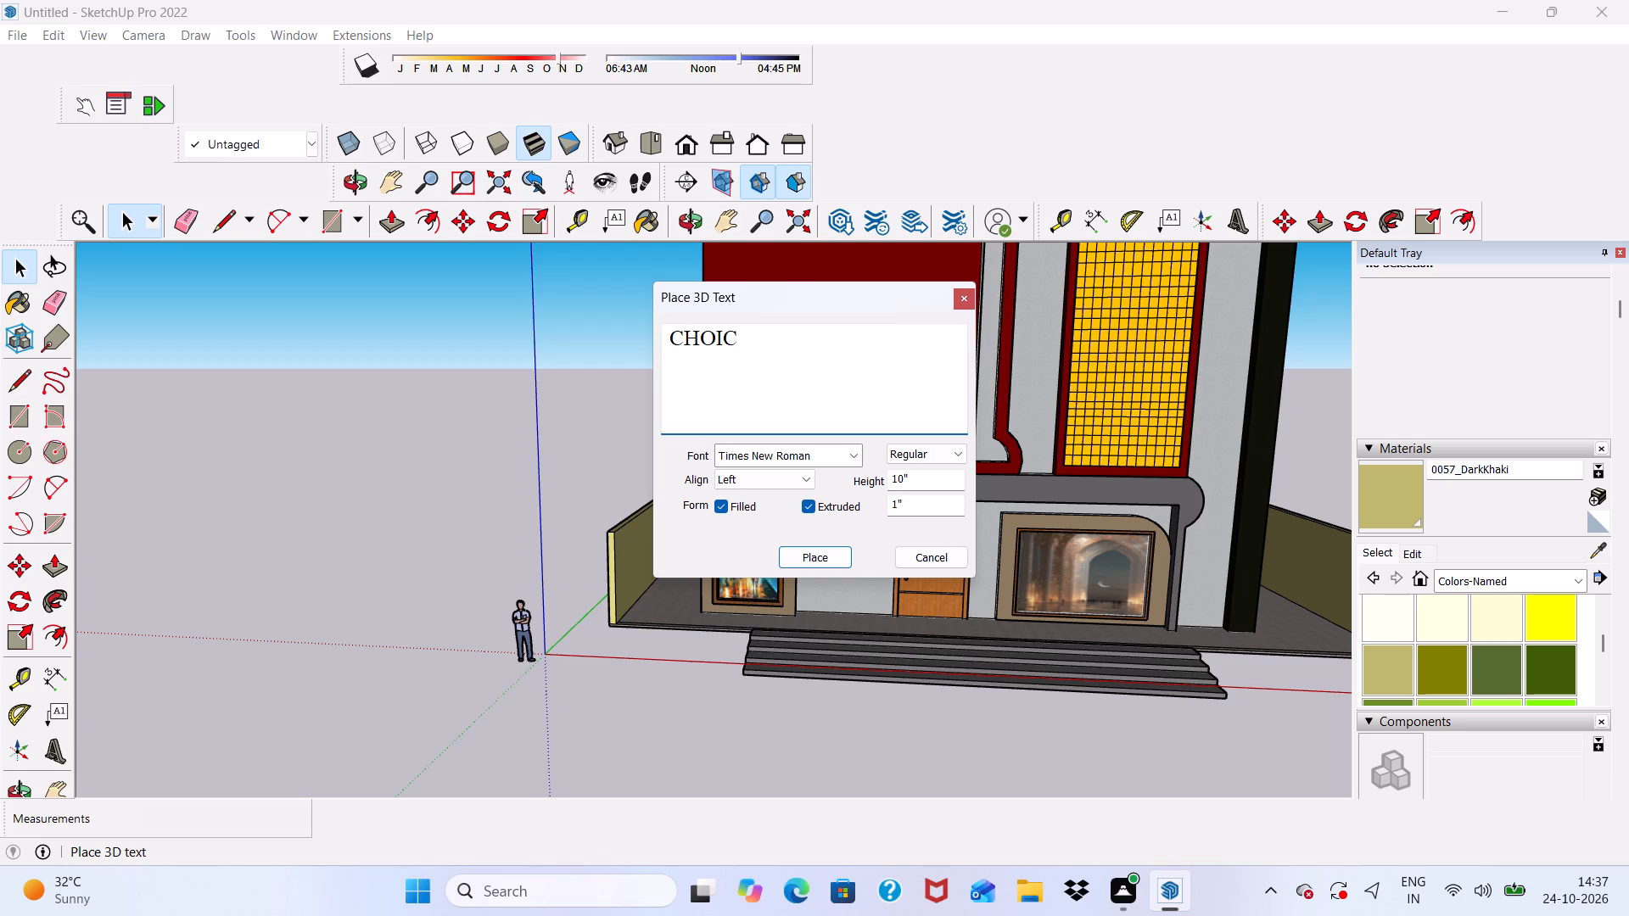
pyautogui.press('e')
# Set the 3D text font to Rockwell Extra Bold.
pyautogui.click(854, 455)
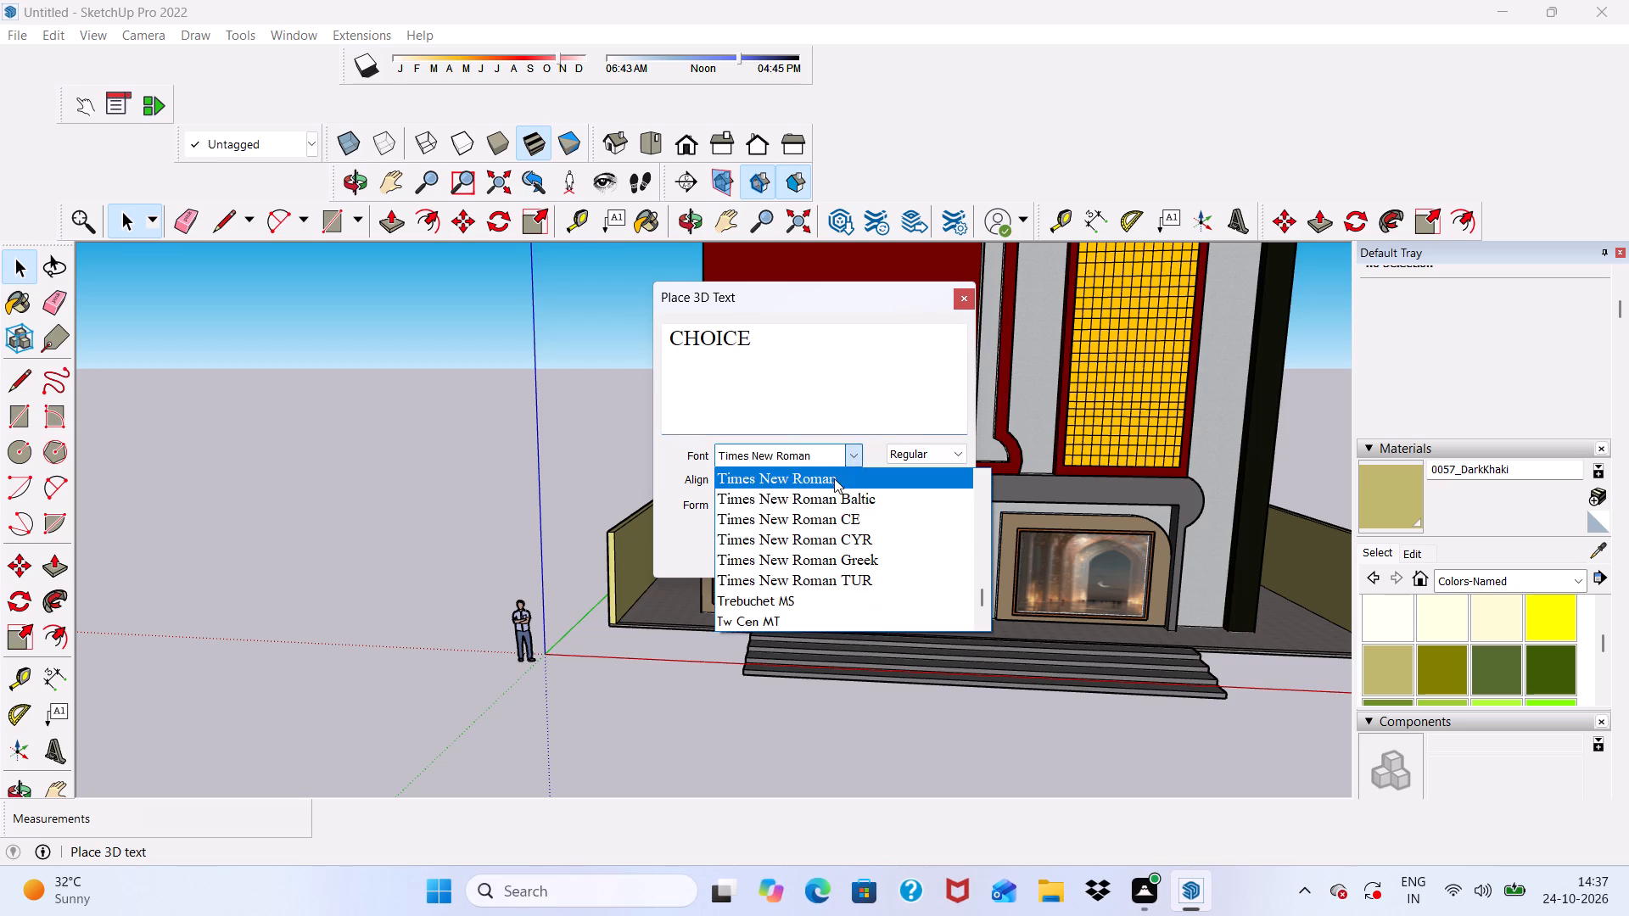
pyautogui.scroll(20, 819, 483)
pyautogui.scroll(5, 819, 483)
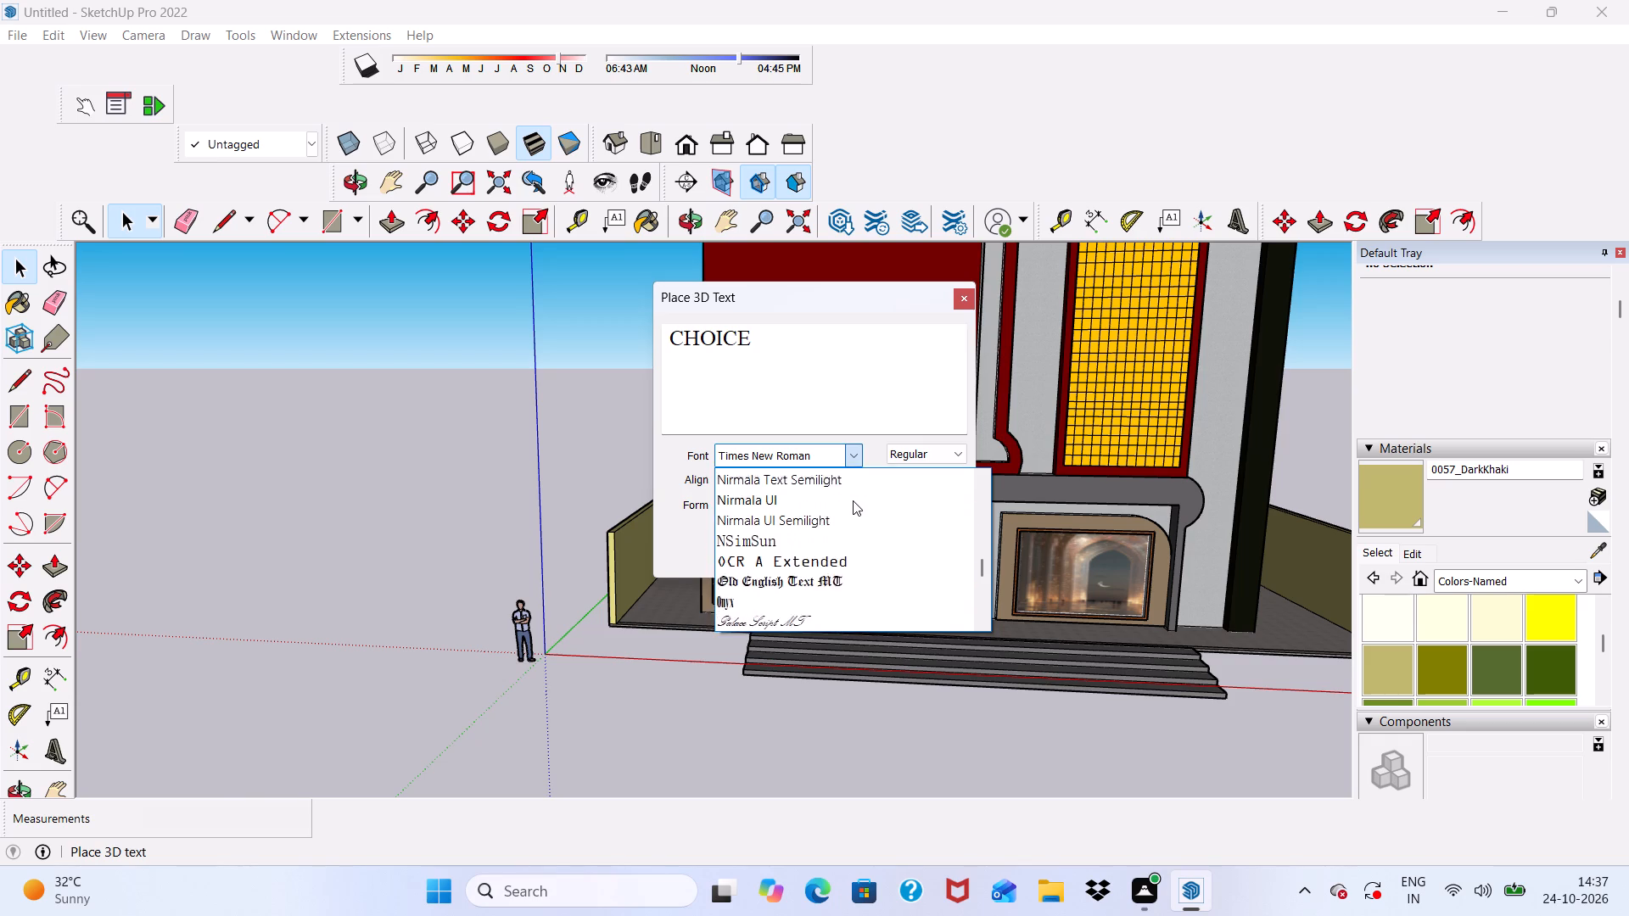
pyautogui.scroll(2, 853, 500)
pyautogui.scroll(-10, 851, 500)
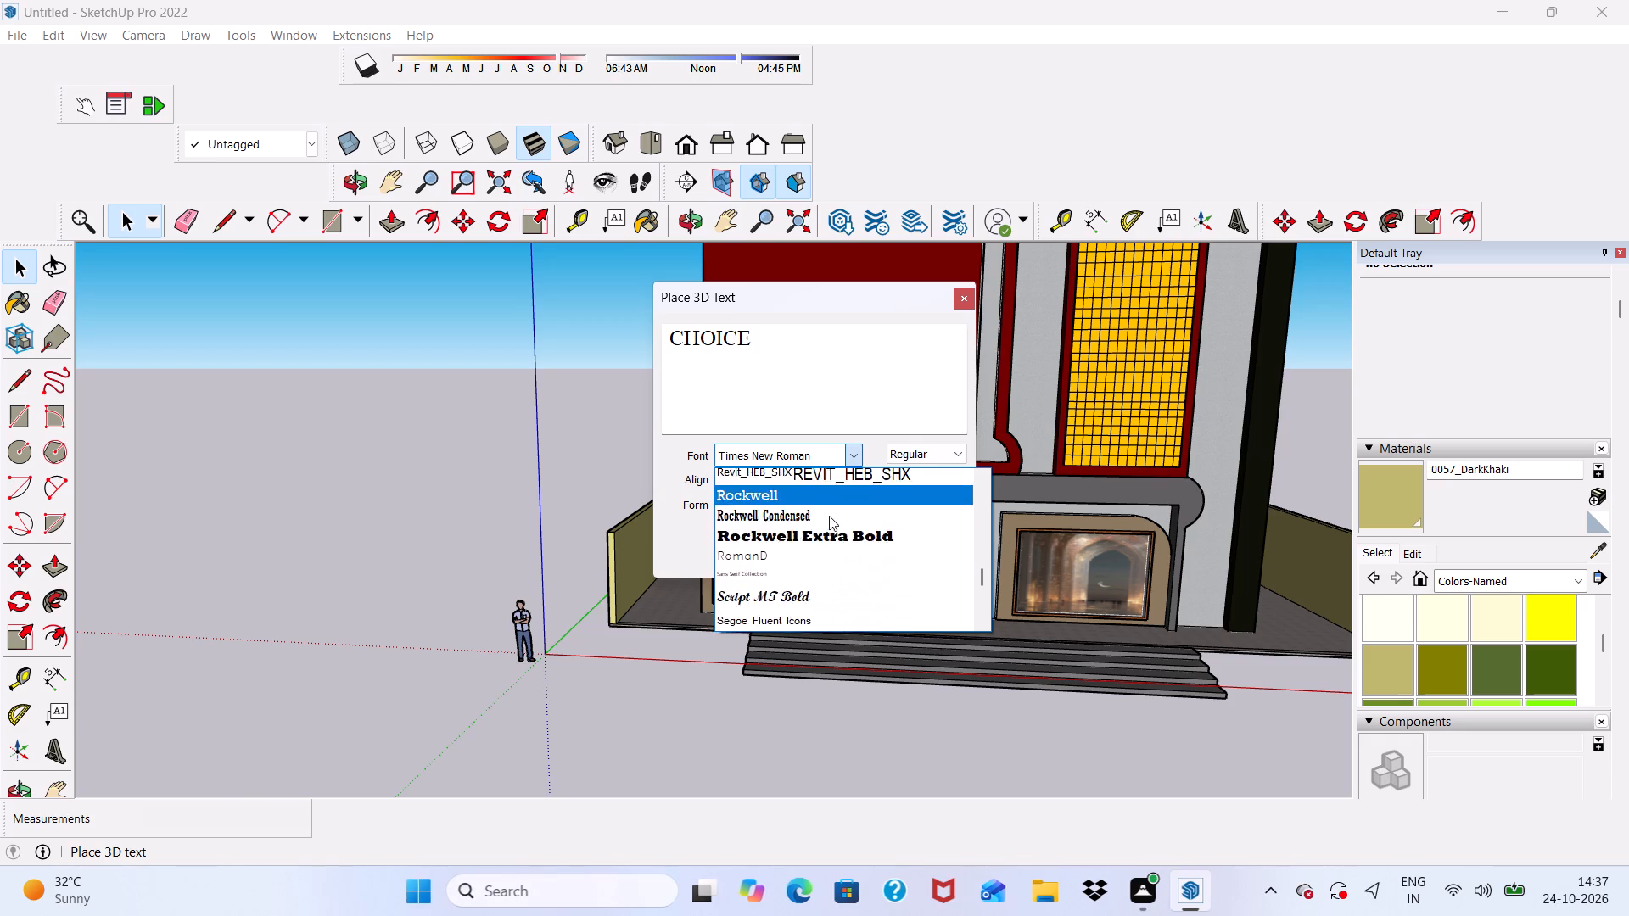
pyautogui.click(829, 505)
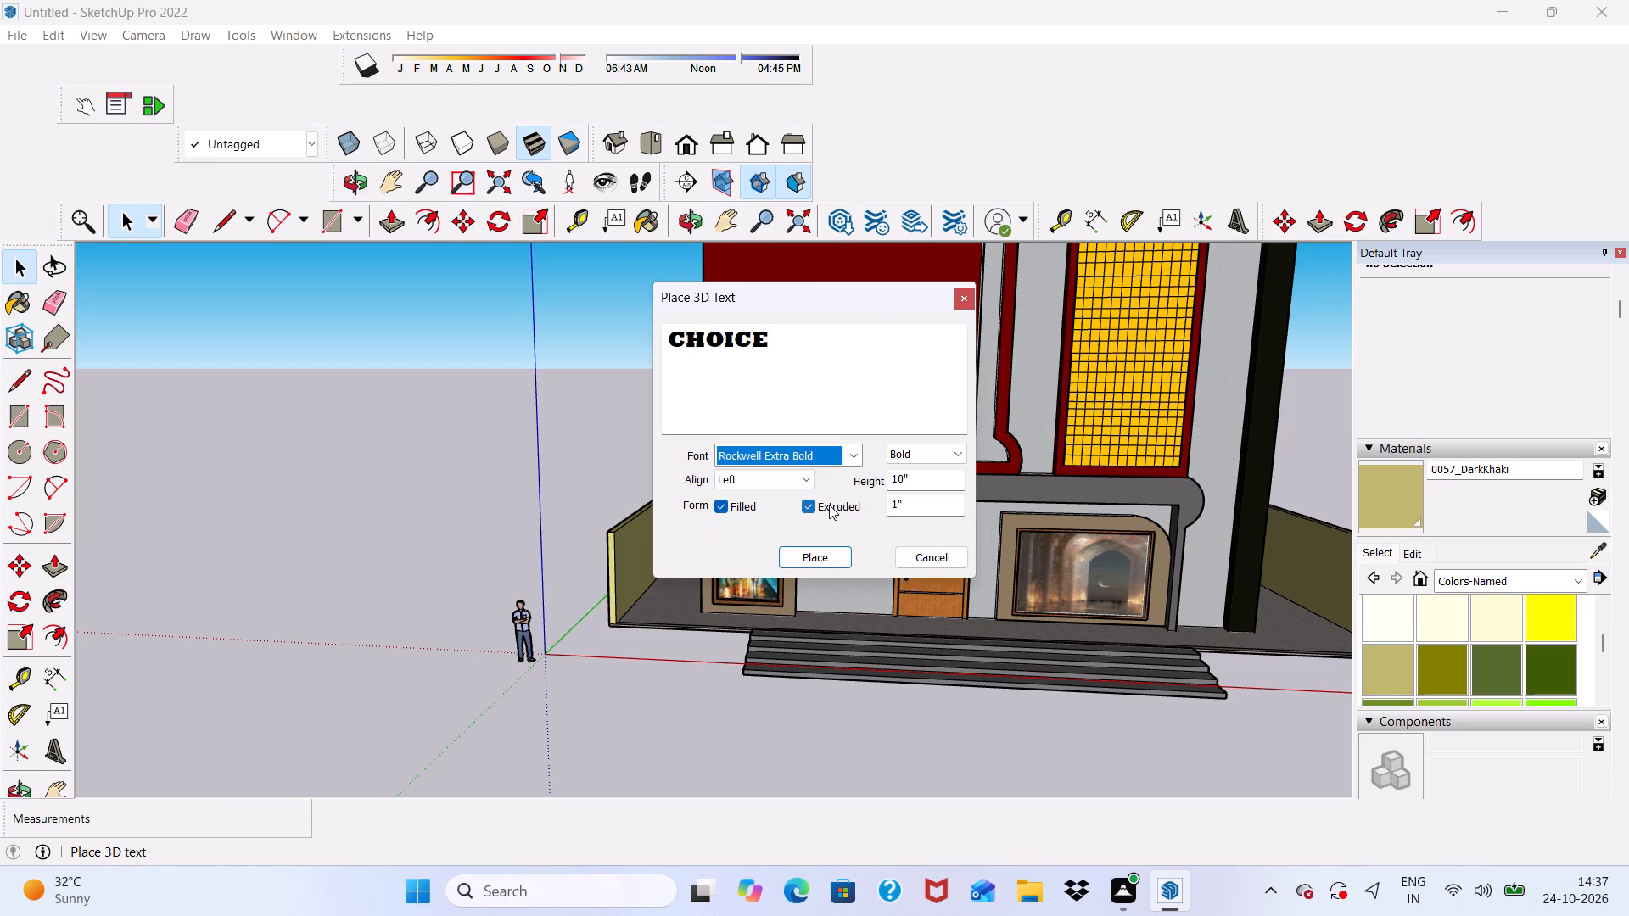
# Place the CHOICE lettering, 10" high and extruded 1", on the dark red front wall above the rounded window band.
pyautogui.click(827, 559)
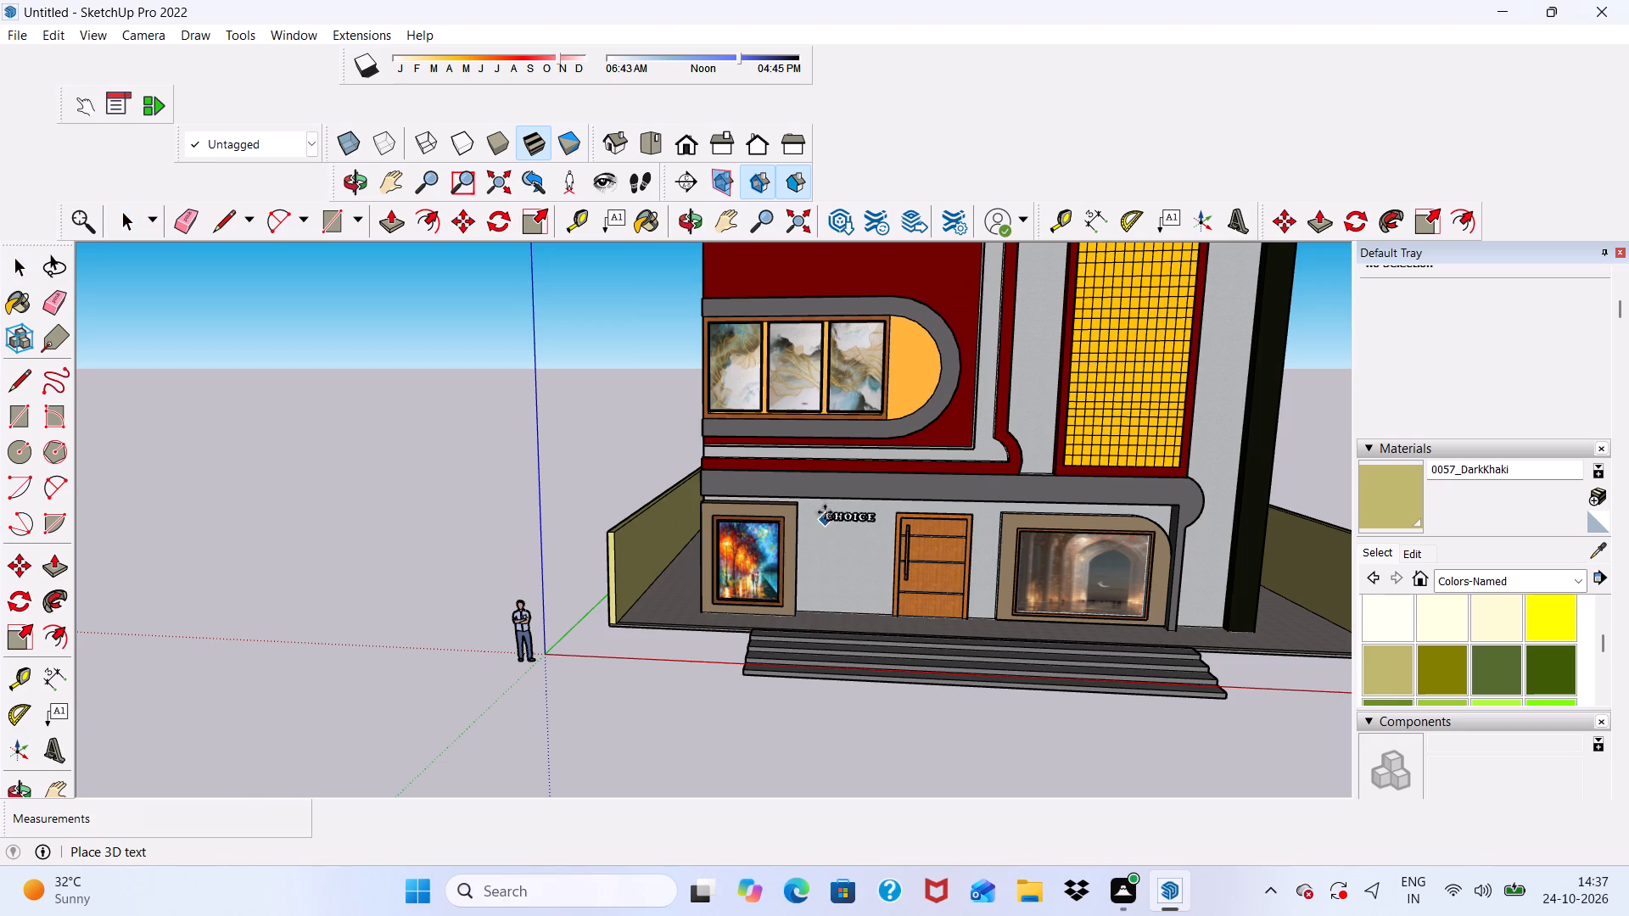
pyautogui.scroll(-8, 825, 339)
pyautogui.scroll(5, 859, 329)
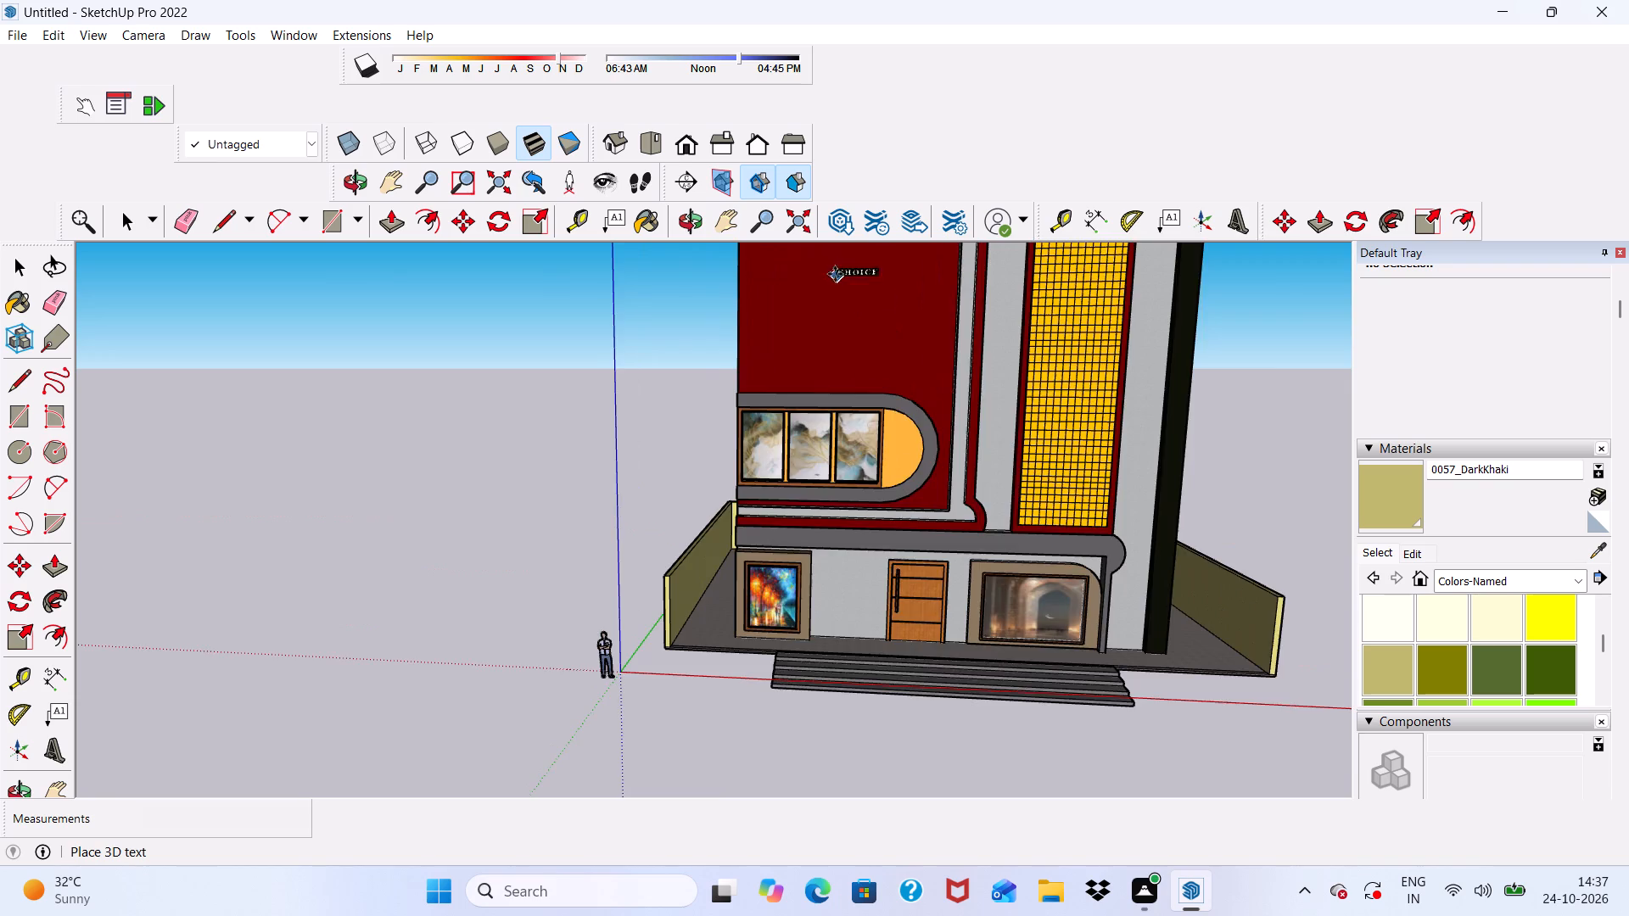
pyautogui.scroll(20, 835, 273)
pyautogui.scroll(1, 835, 273)
pyautogui.click(787, 299)
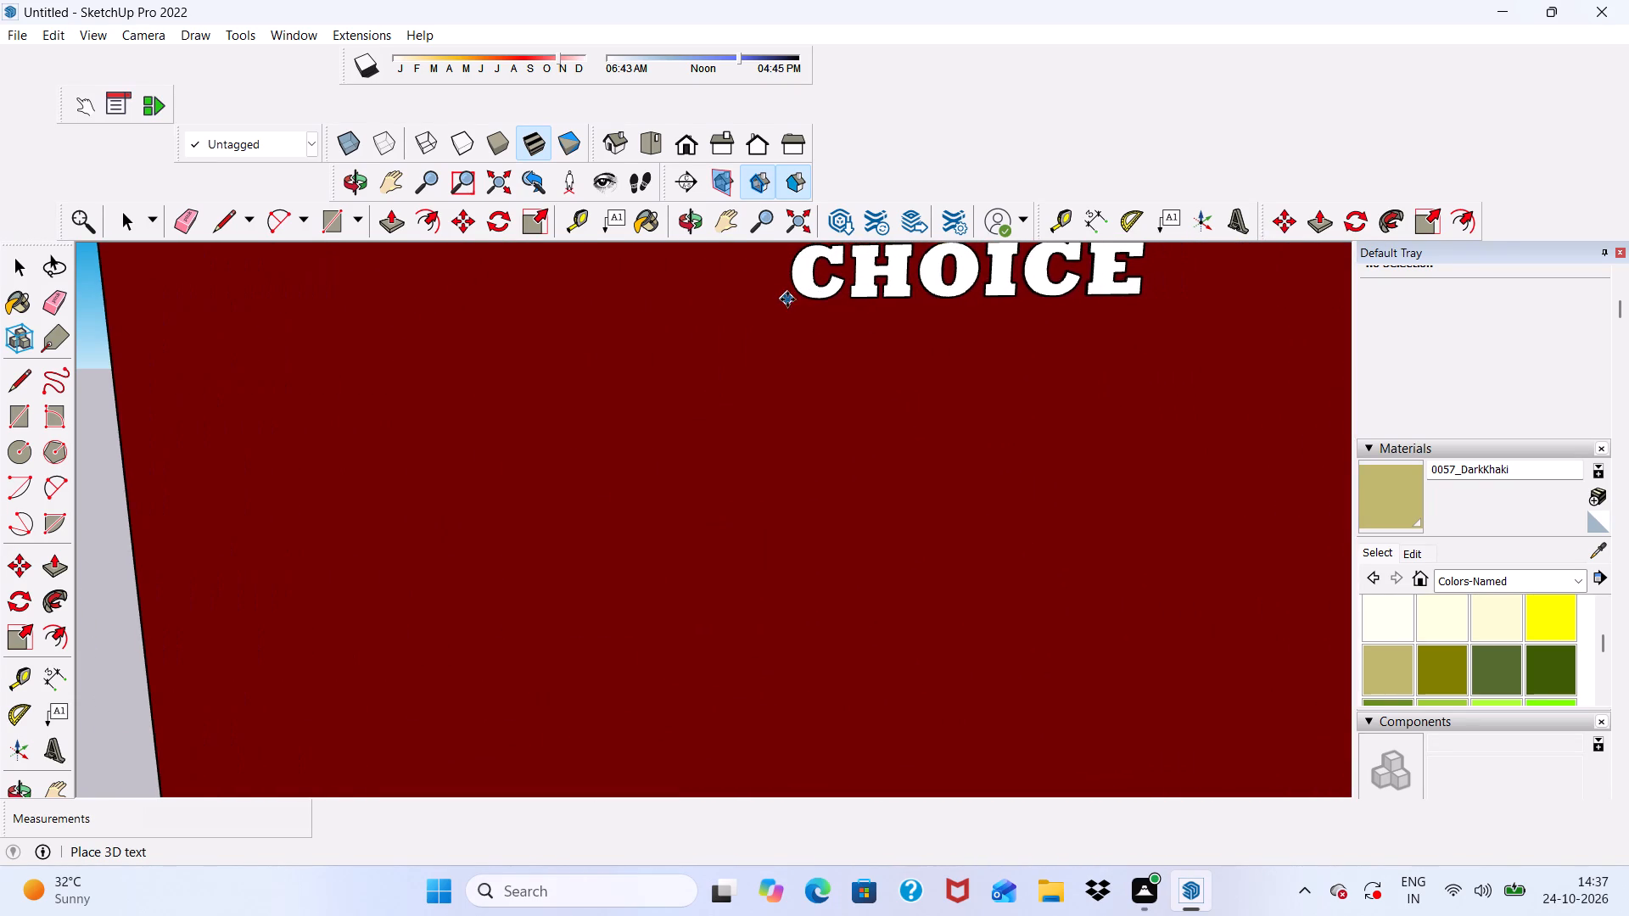
# Scale the CHOICE lettering up uniformly from its lower corner to about twice its size on the red wall.
pyautogui.scroll(-8, 712, 332)
pyautogui.scroll(5, 955, 317)
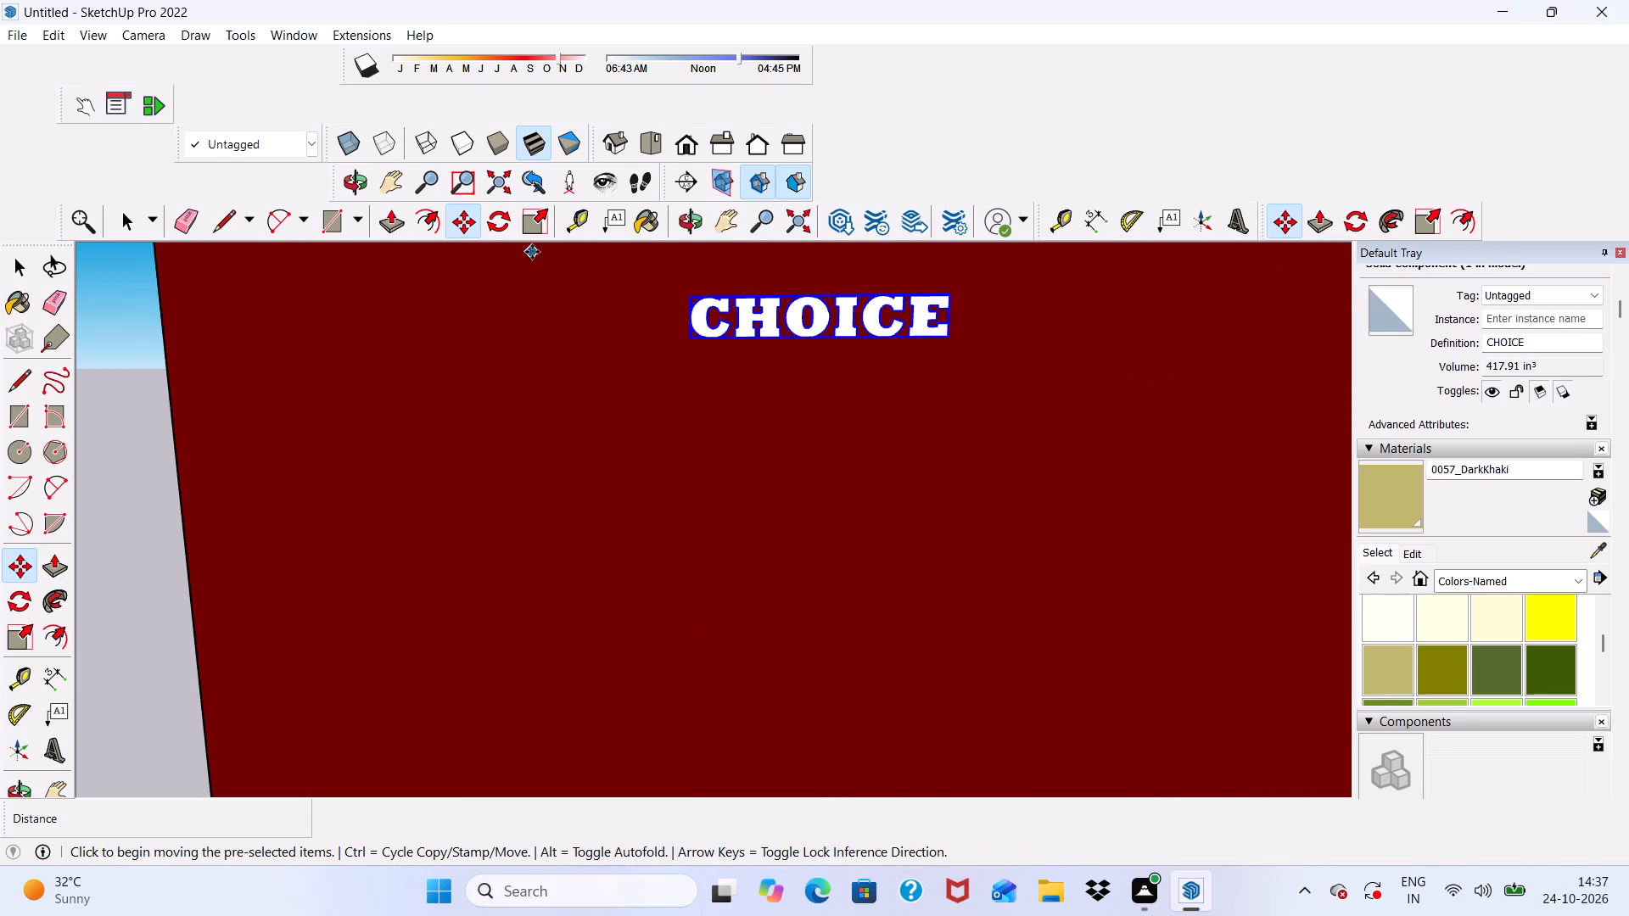
pyautogui.click(531, 211)
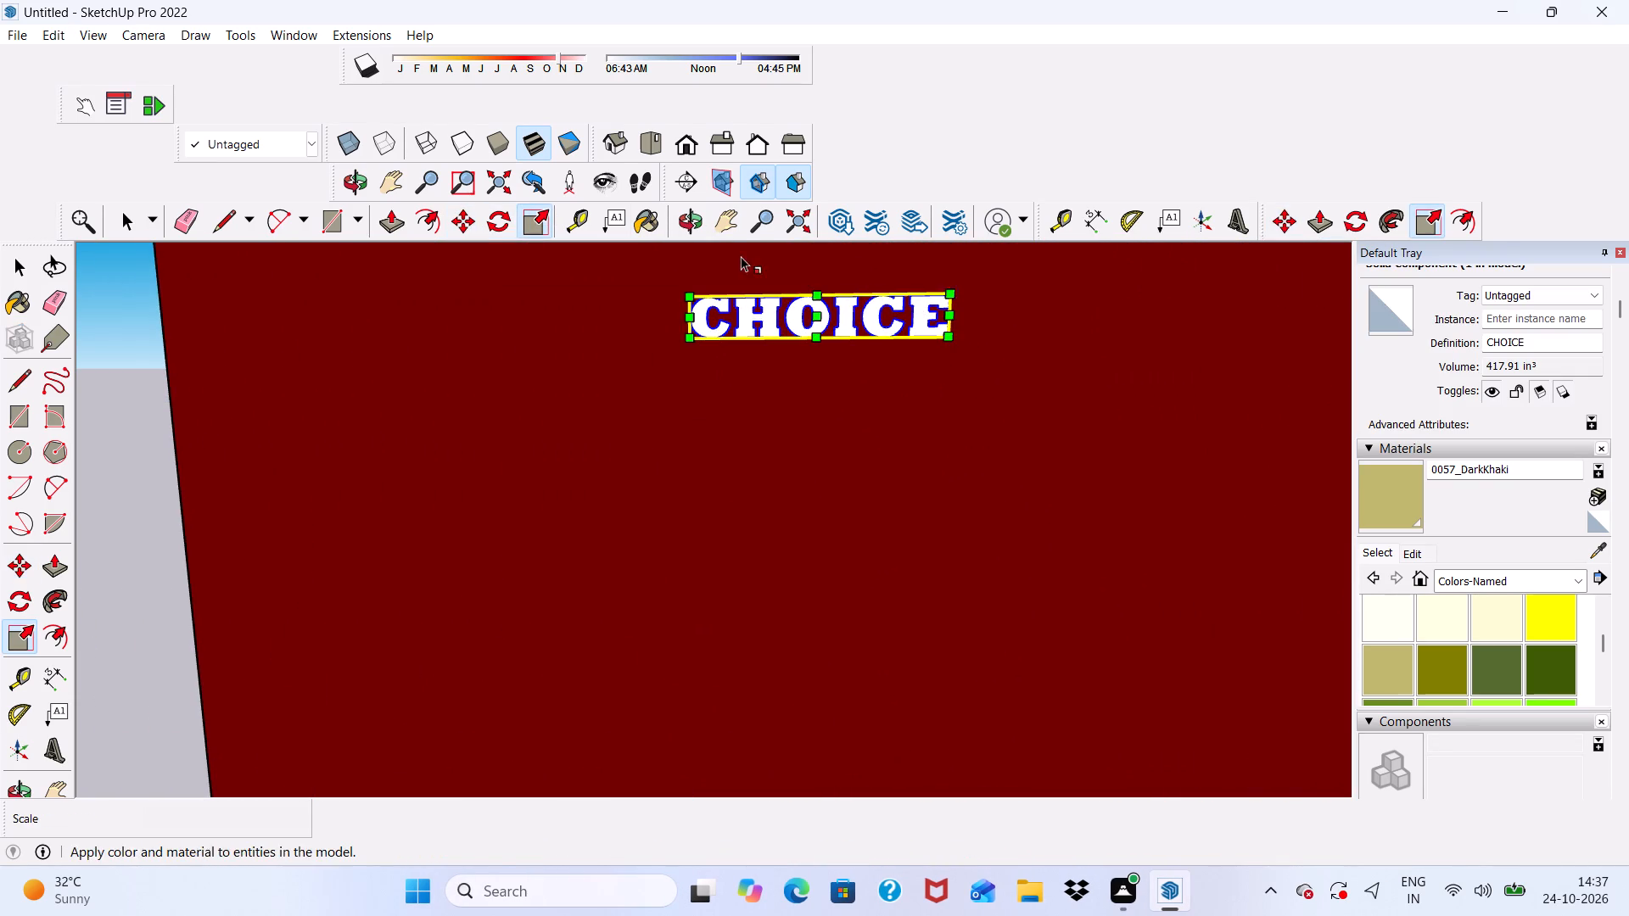
pyautogui.click(954, 294)
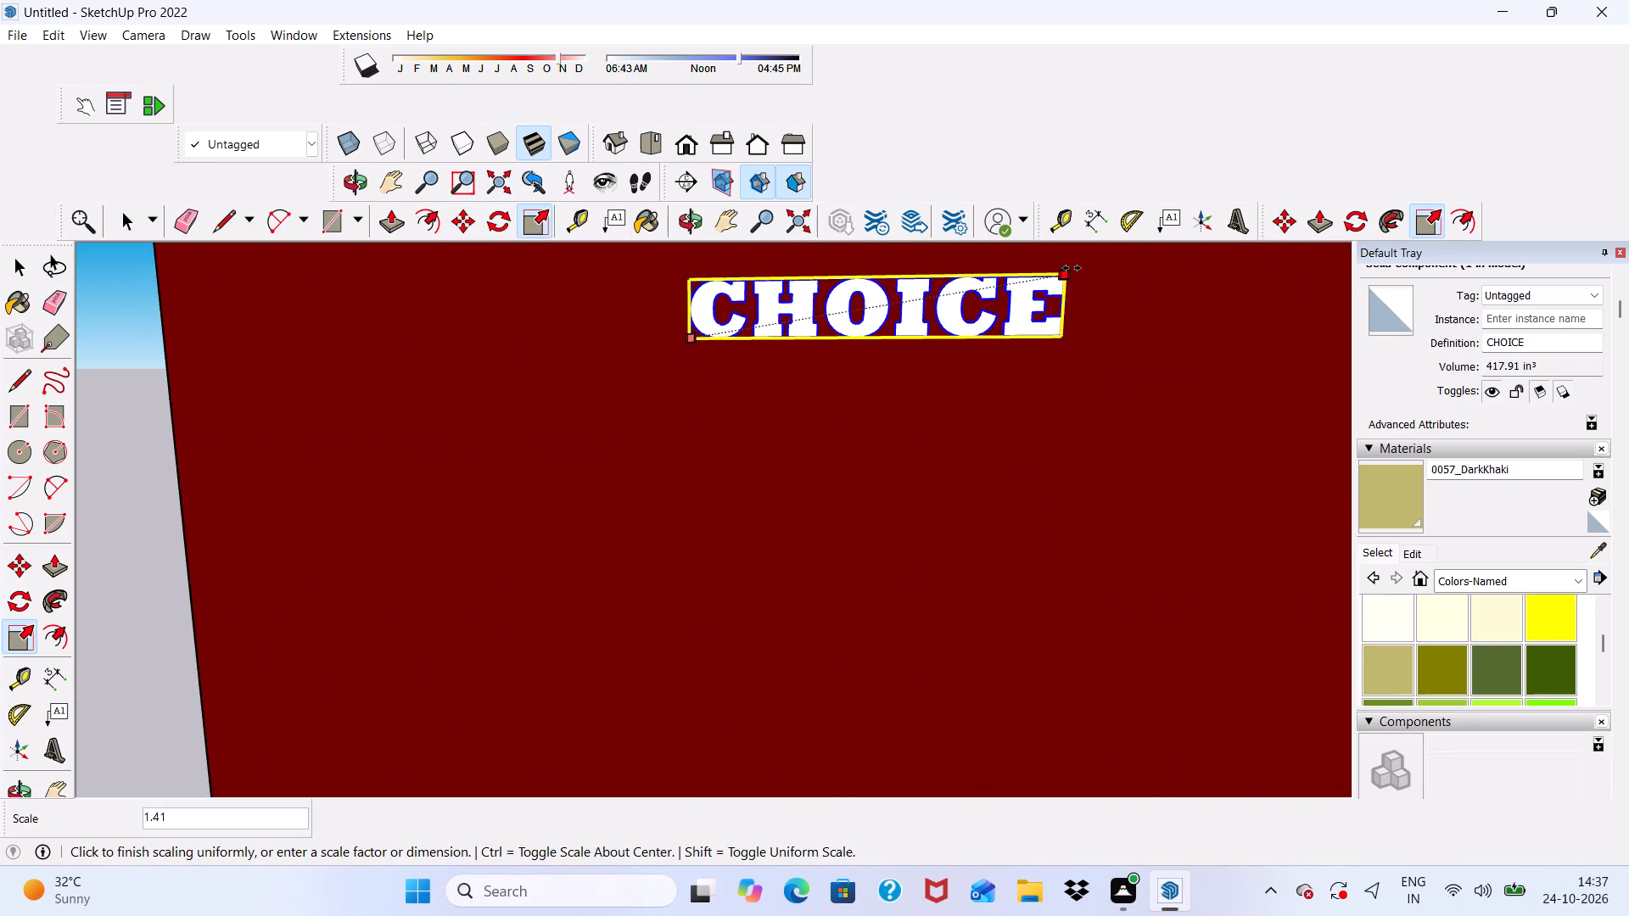
pyautogui.scroll(-5, 1149, 282)
pyautogui.scroll(6, 1149, 282)
pyautogui.scroll(-5, 1149, 282)
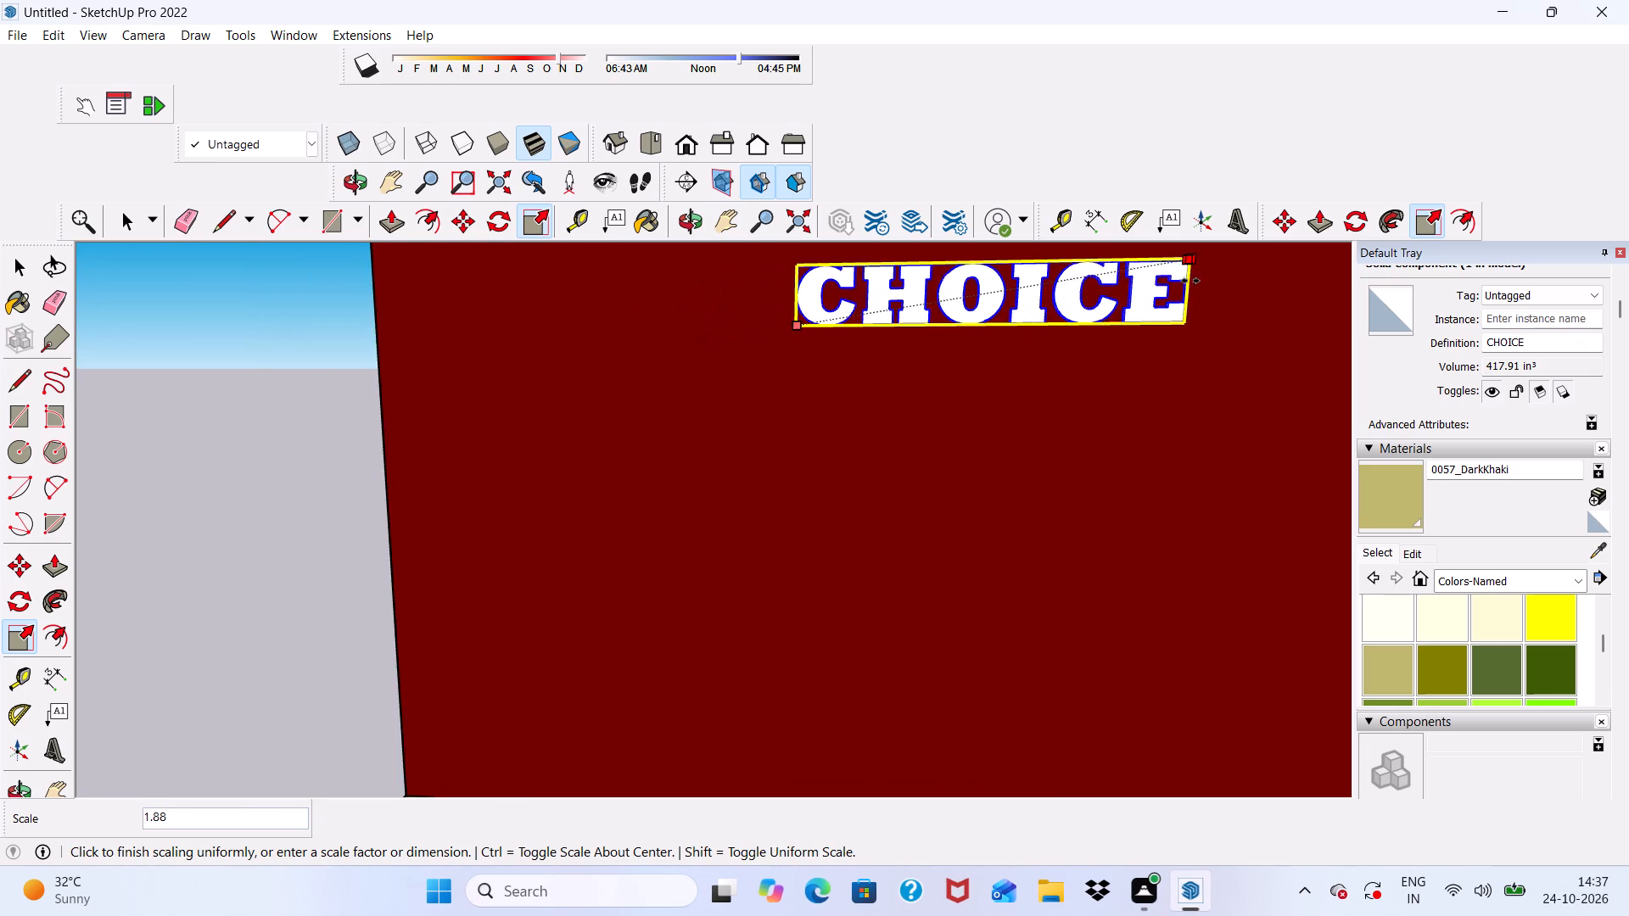
pyautogui.click(1246, 276)
# Scale the CHOICE lettering's depth by 4.00 so it projects further from the wall, keeping its width, and deselect it.
pyautogui.scroll(-5, 857, 342)
pyautogui.scroll(5, 1095, 315)
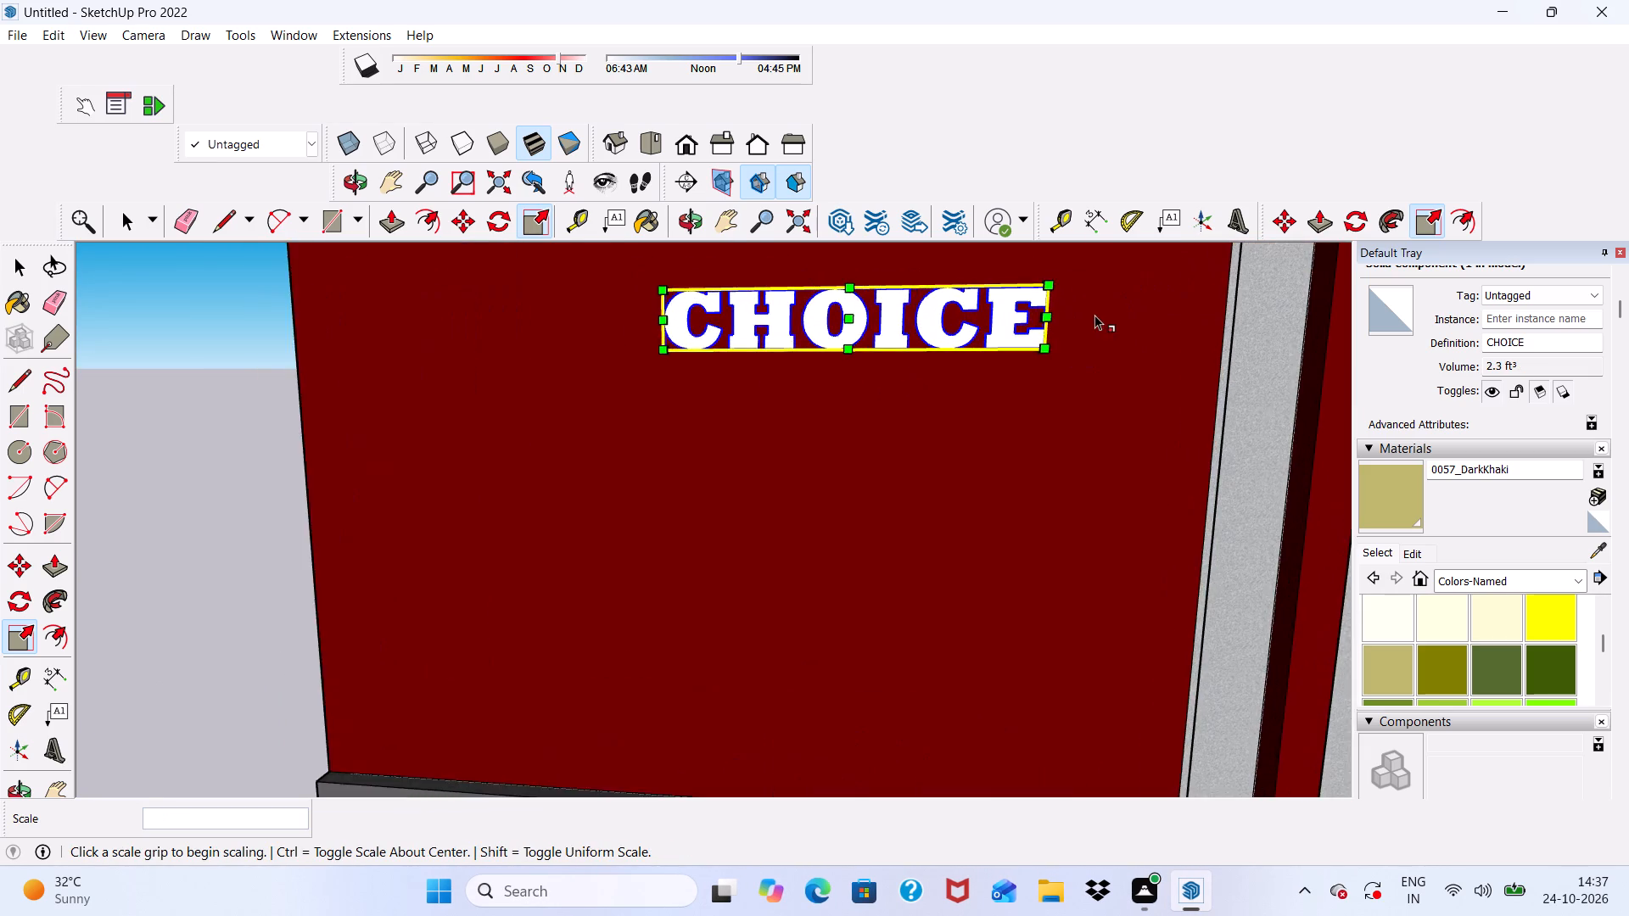
pyautogui.scroll(-1, 1033, 329)
pyautogui.moveTo(1032, 329); pyautogui.dragTo(813, 381, button='middle')
pyautogui.scroll(4, 998, 361)
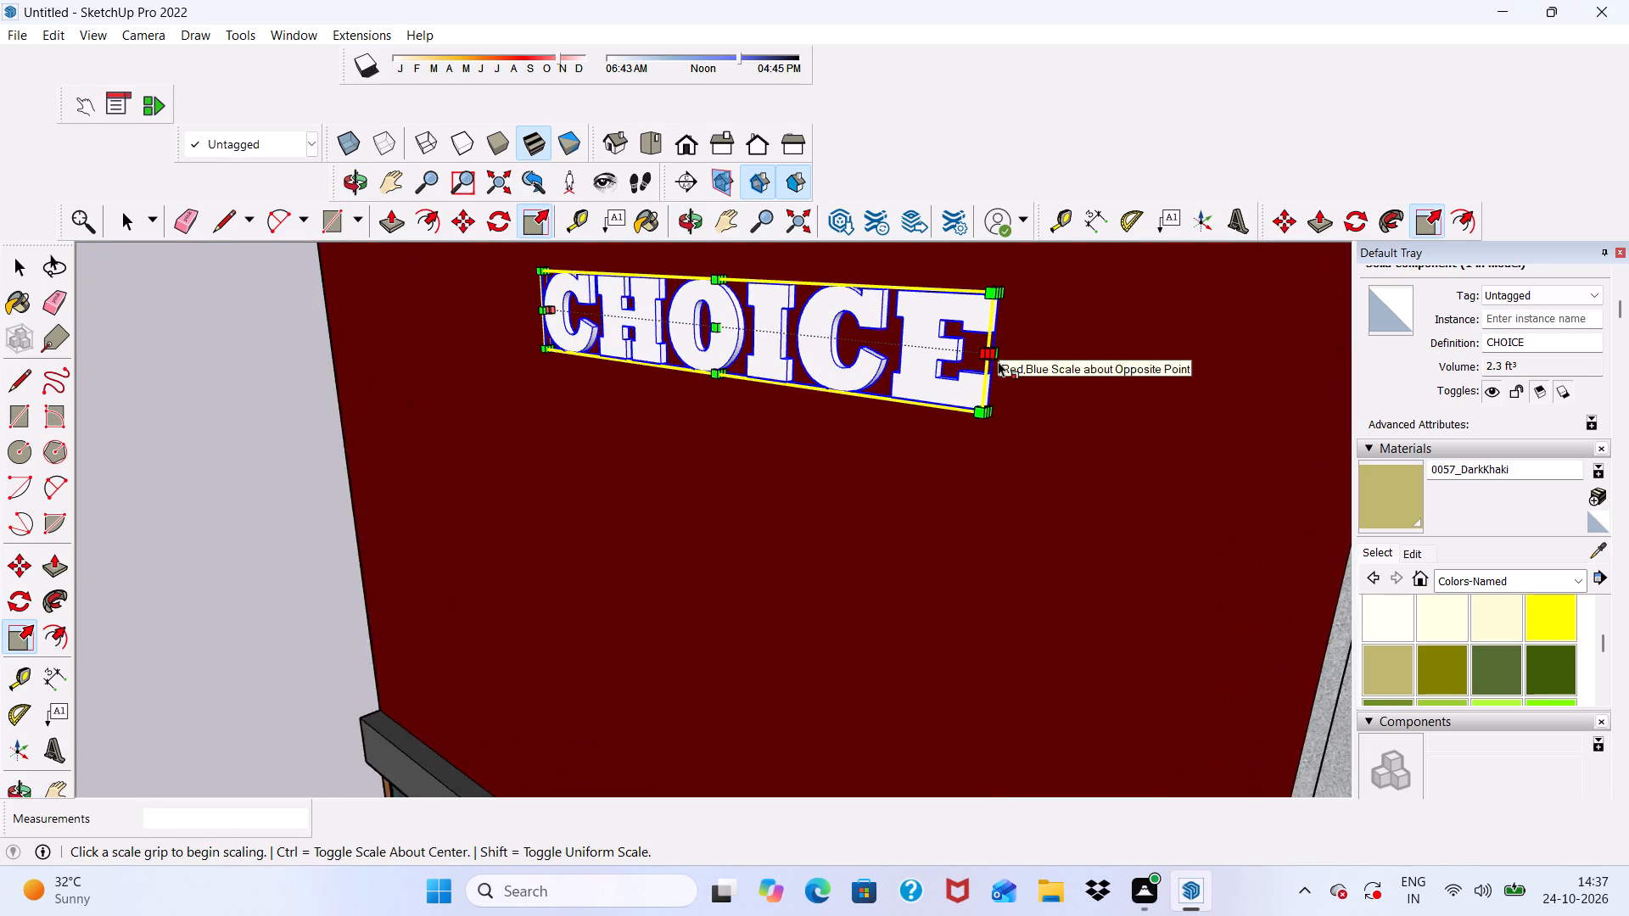
pyautogui.scroll(1, 997, 360)
pyautogui.click(985, 355)
pyautogui.click(956, 355)
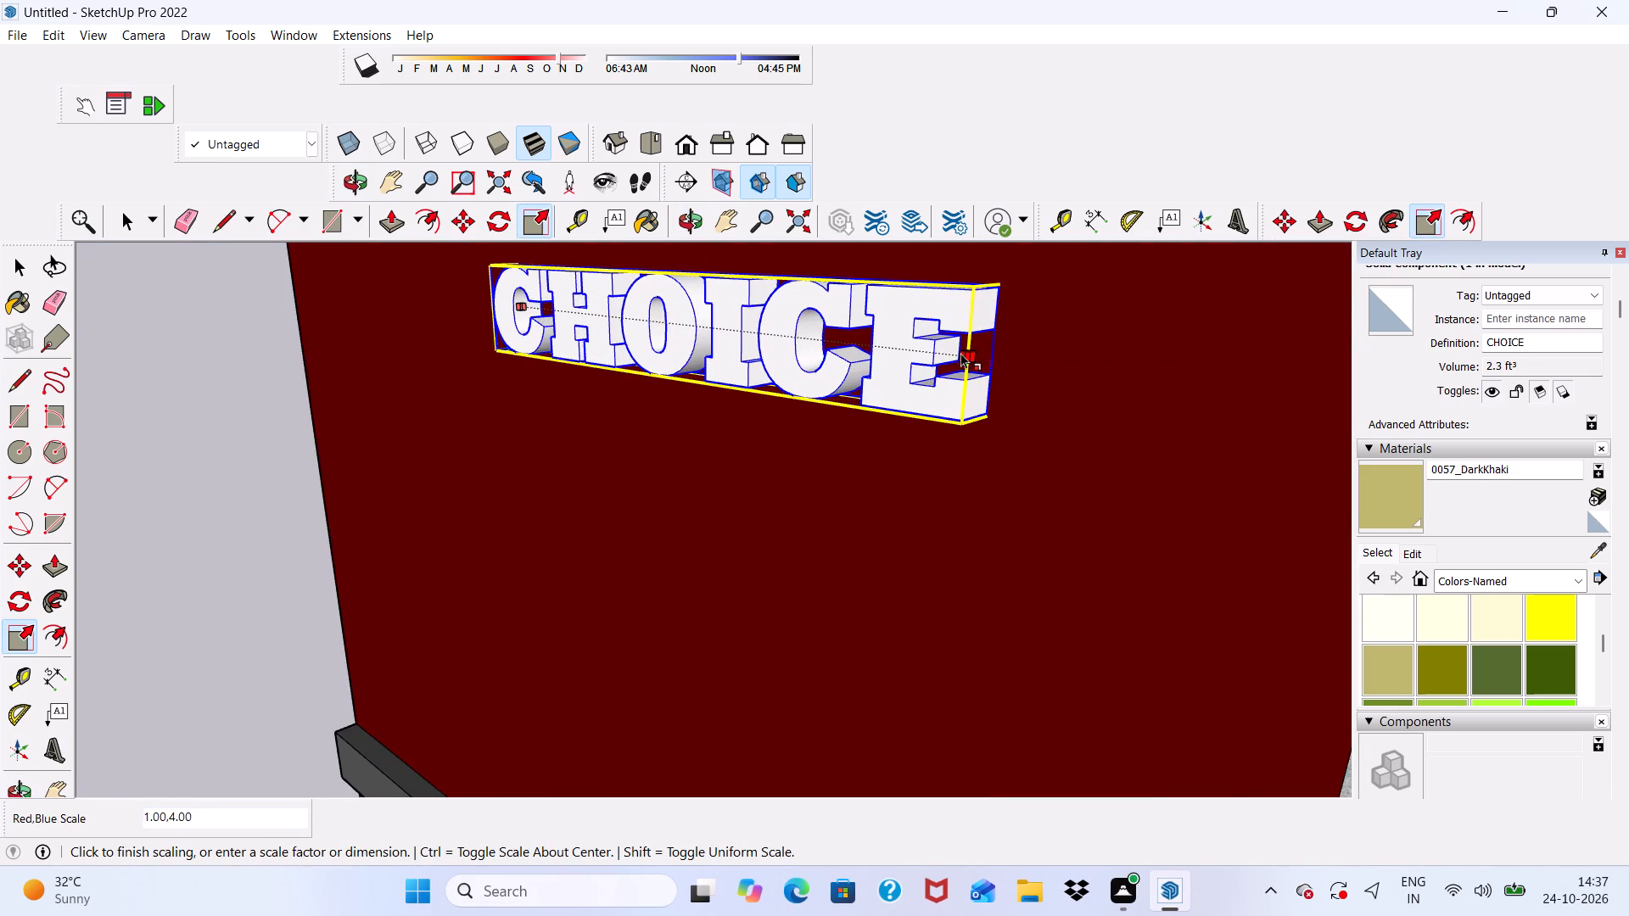
pyautogui.scroll(-6, 918, 361)
pyautogui.moveTo(813, 398); pyautogui.dragTo(1048, 364, button='middle')
pyautogui.scroll(-5, 976, 381)
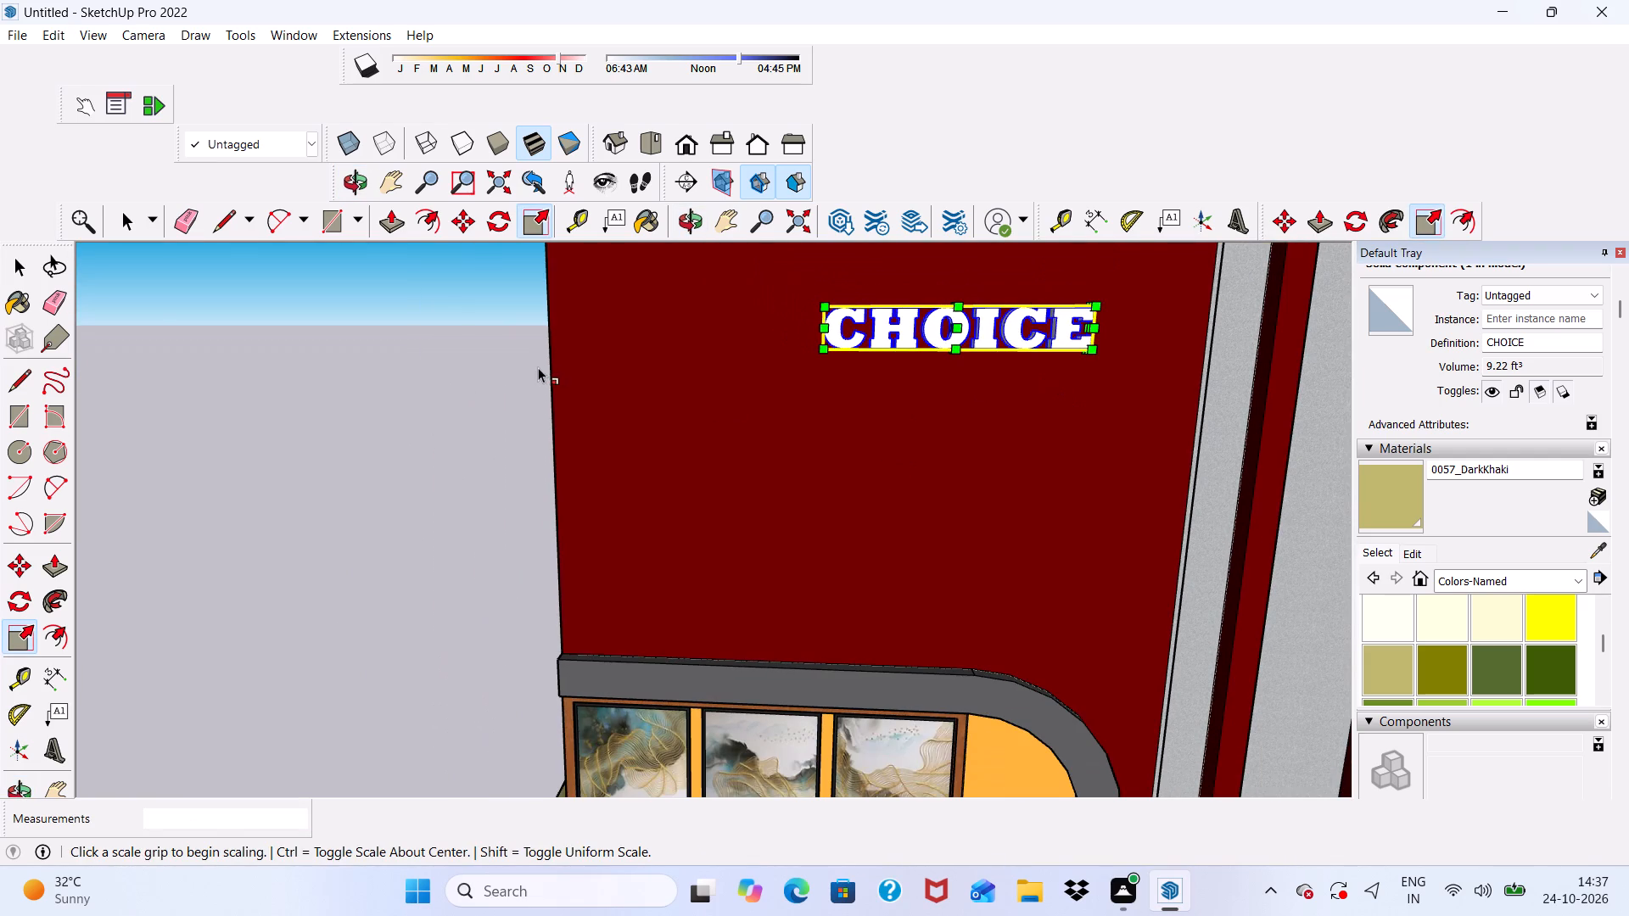
pyautogui.press('space')
pyautogui.click(512, 357)
# Start a new 3D text and replace its placeholder wording with HOLIDAYS.
pyautogui.scroll(4, 897, 354)
pyautogui.scroll(-5, 897, 352)
pyautogui.scroll(2, 674, 394)
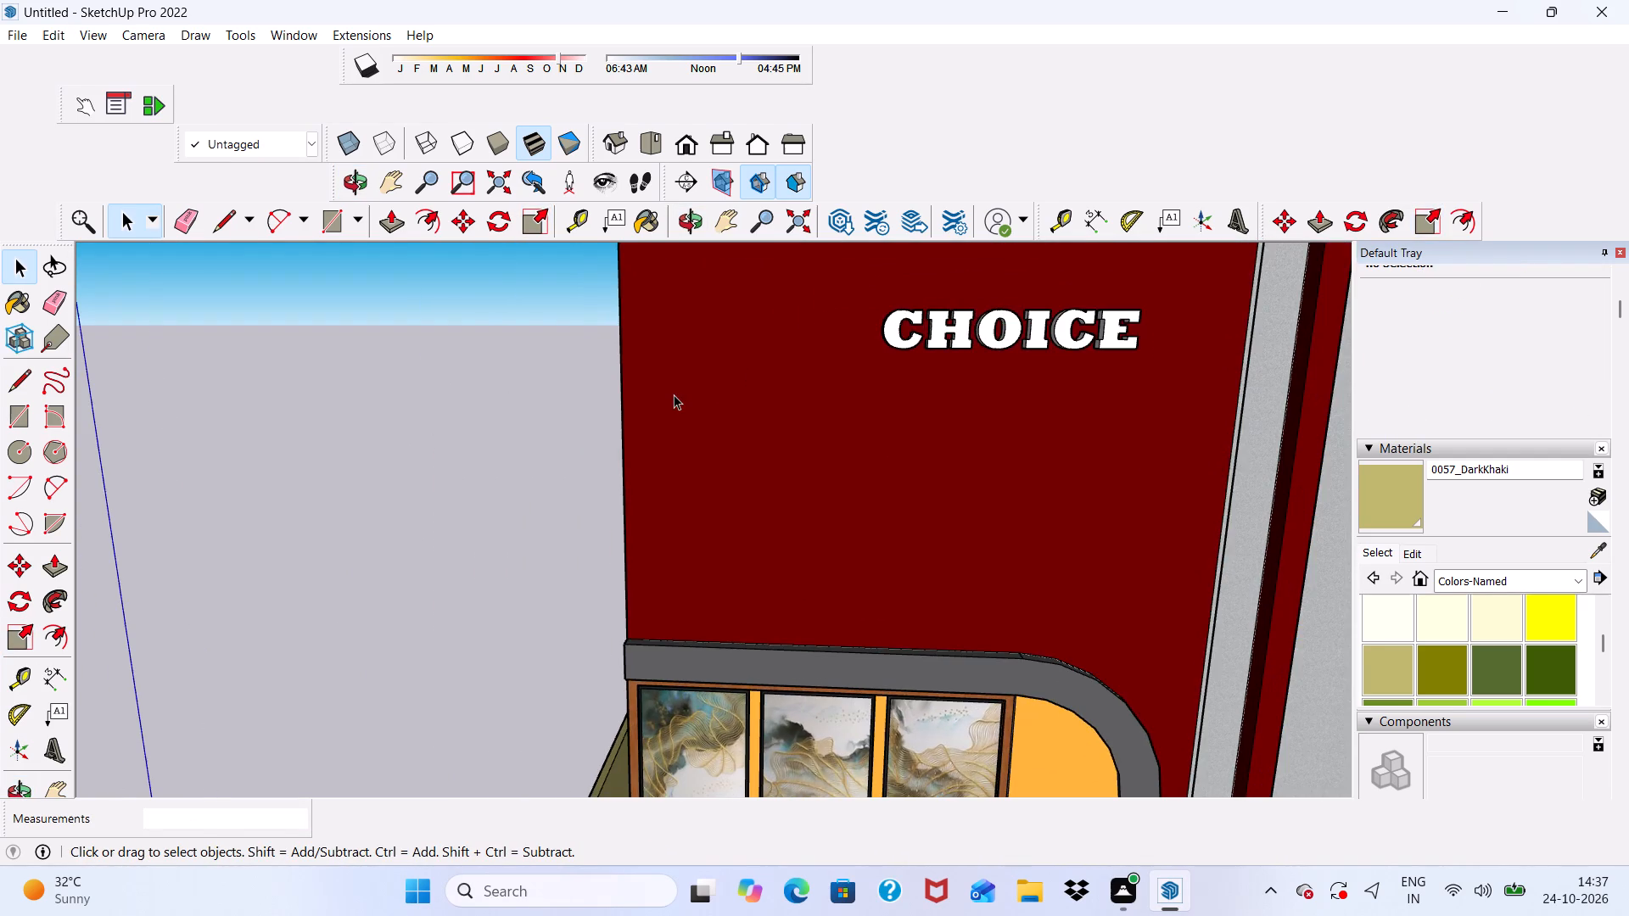
pyautogui.moveTo(676, 394); pyautogui.dragTo(819, 394, button='middle')
pyautogui.scroll(-2, 781, 316)
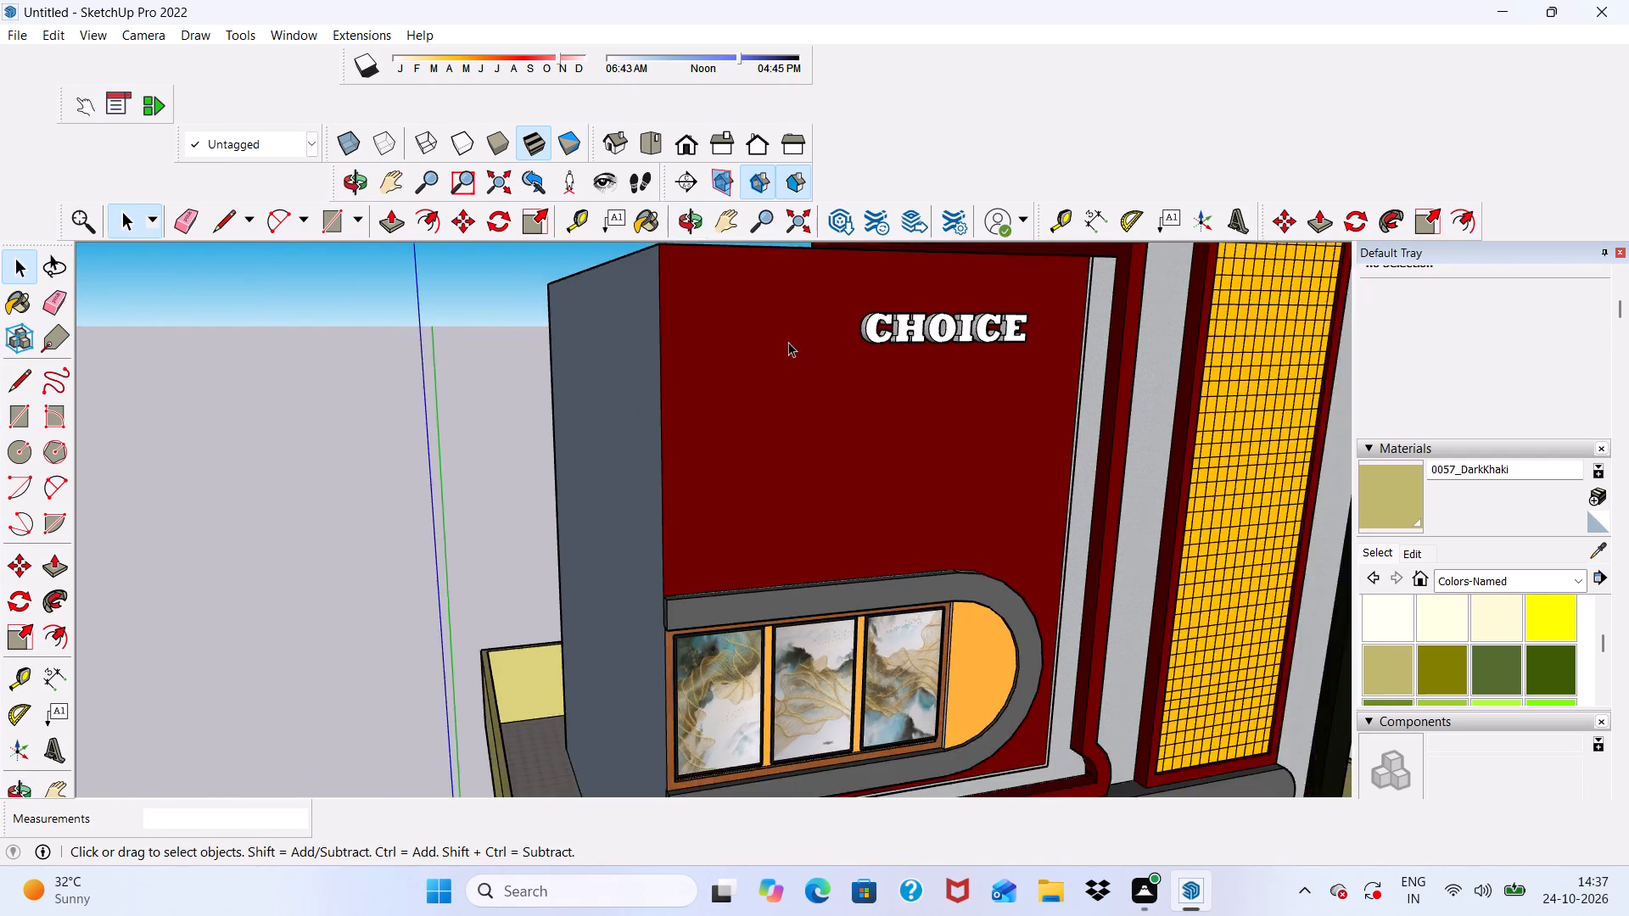
pyautogui.moveTo(788, 342); pyautogui.dragTo(652, 388, button='middle')
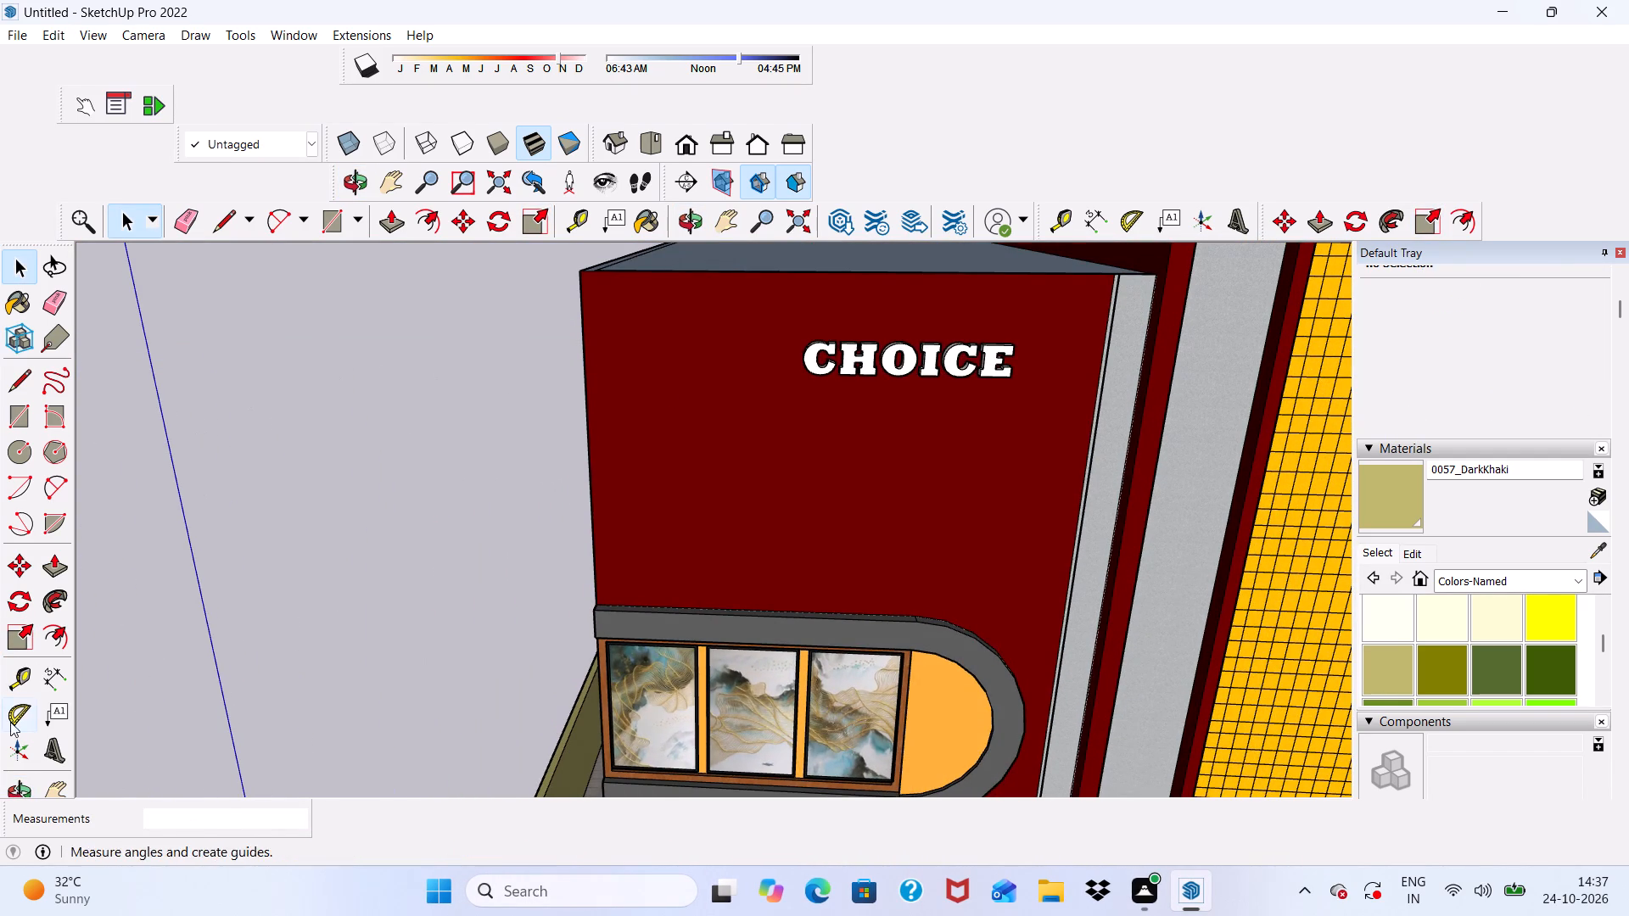
pyautogui.click(55, 749)
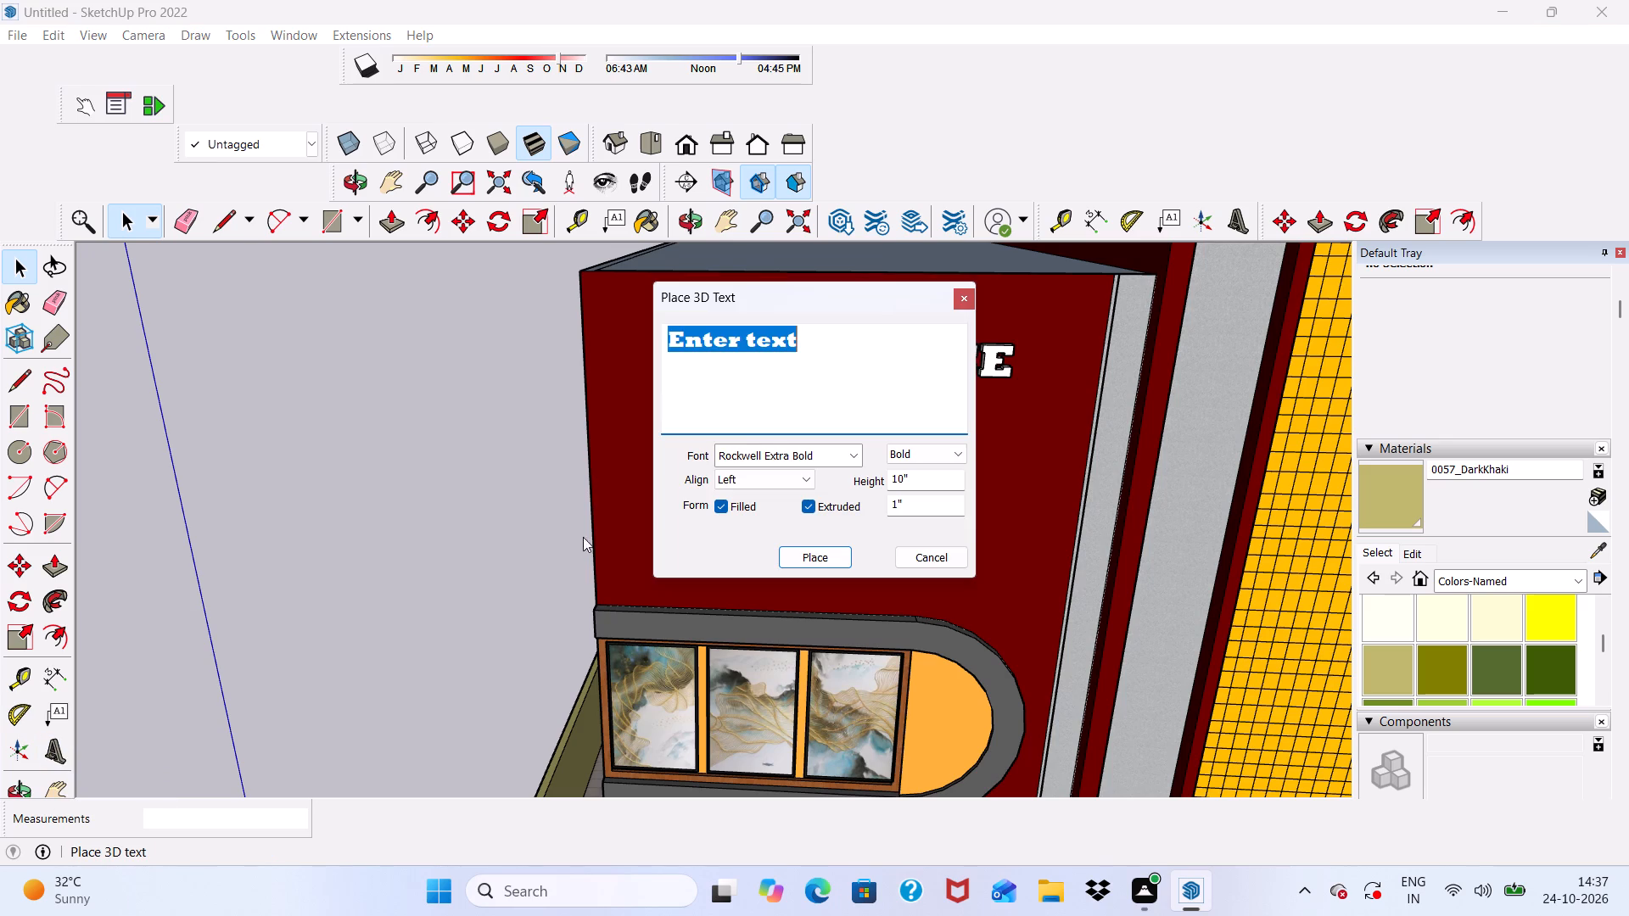
pyautogui.click(794, 335)
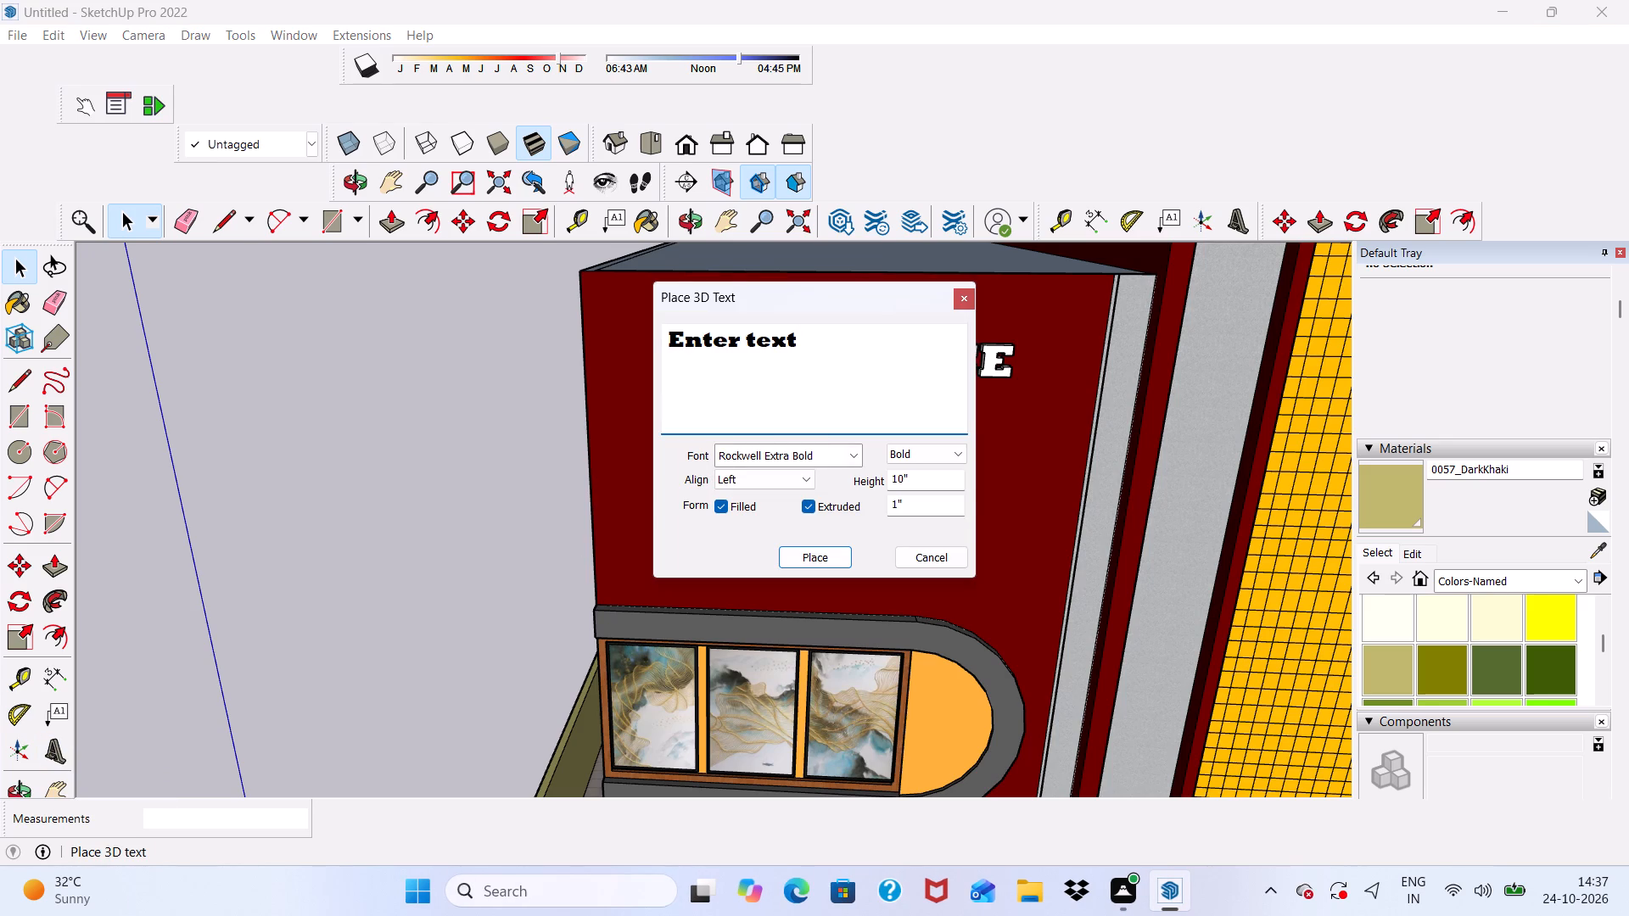
pyautogui.press('BackSpace')
pyautogui.press('BackSpace')
pyautogui.press('BackSpace')
pyautogui.press('BackSpace')
pyautogui.press('BackSpace')
pyautogui.press('BackSpace')
pyautogui.press('BackSpace')
pyautogui.press('BackSpace')
pyautogui.press('BackSpace')
pyautogui.press('BackSpace')
pyautogui.press('BackSpace')
pyautogui.press('BackSpace')
pyautogui.press('BackSpace')
pyautogui.press('BackSpace')
pyautogui.press('BackSpace')
pyautogui.press('BackSpace')
pyautogui.press('BackSpace')
pyautogui.press('BackSpace')
pyautogui.press('BackSpace')
pyautogui.press('BackSpace')
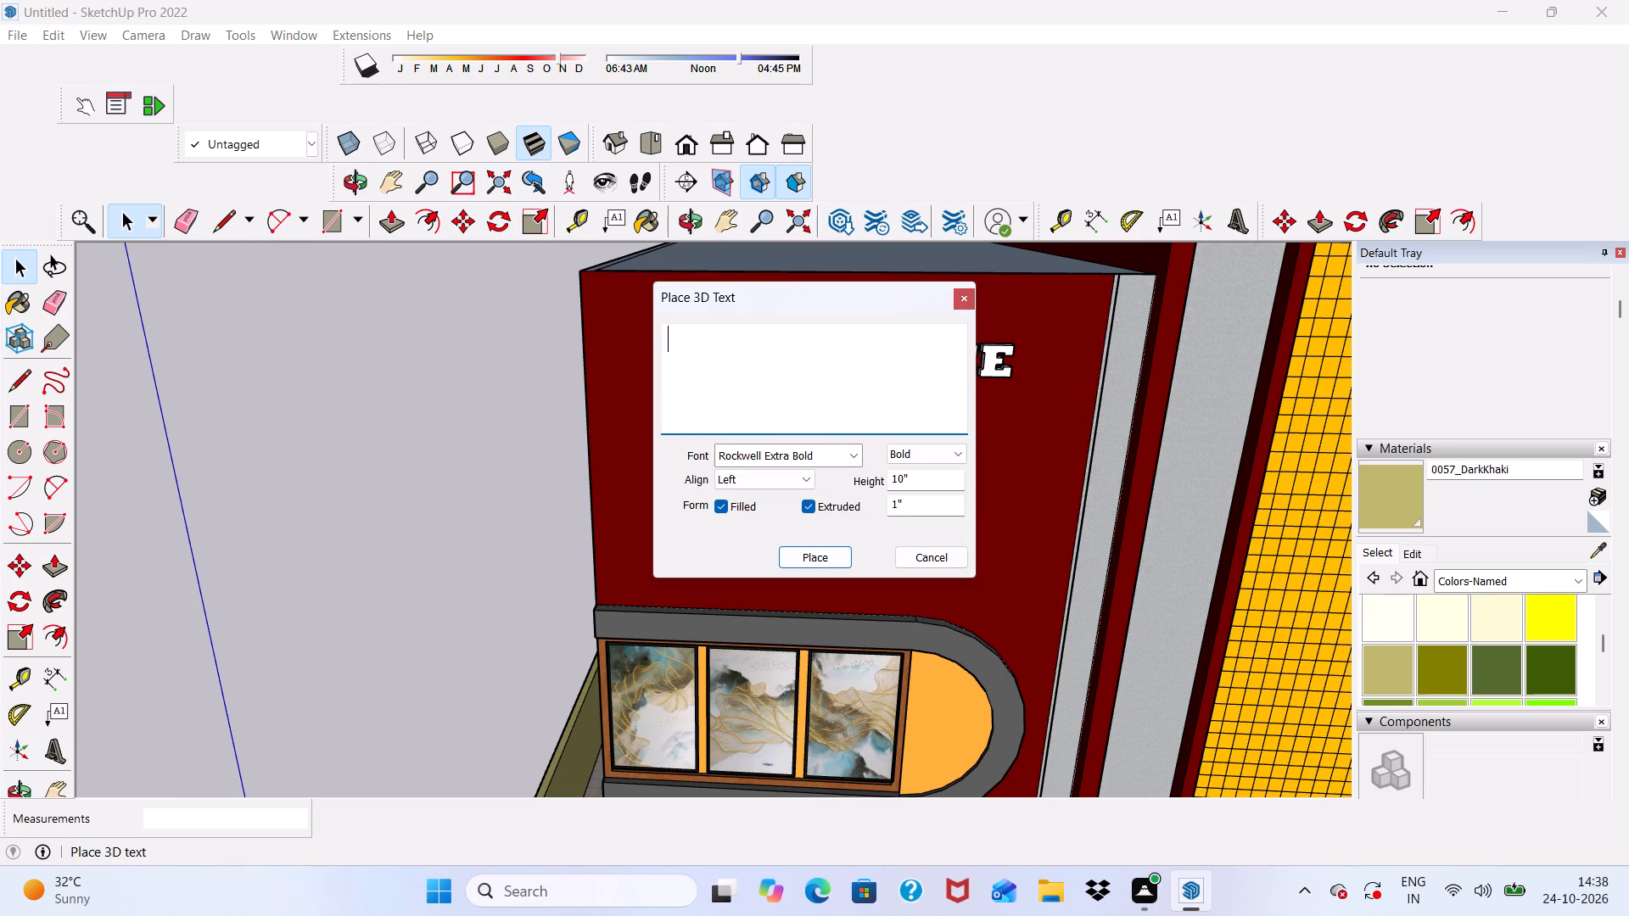
pyautogui.write('HOLIDAY')
pyautogui.press('s')
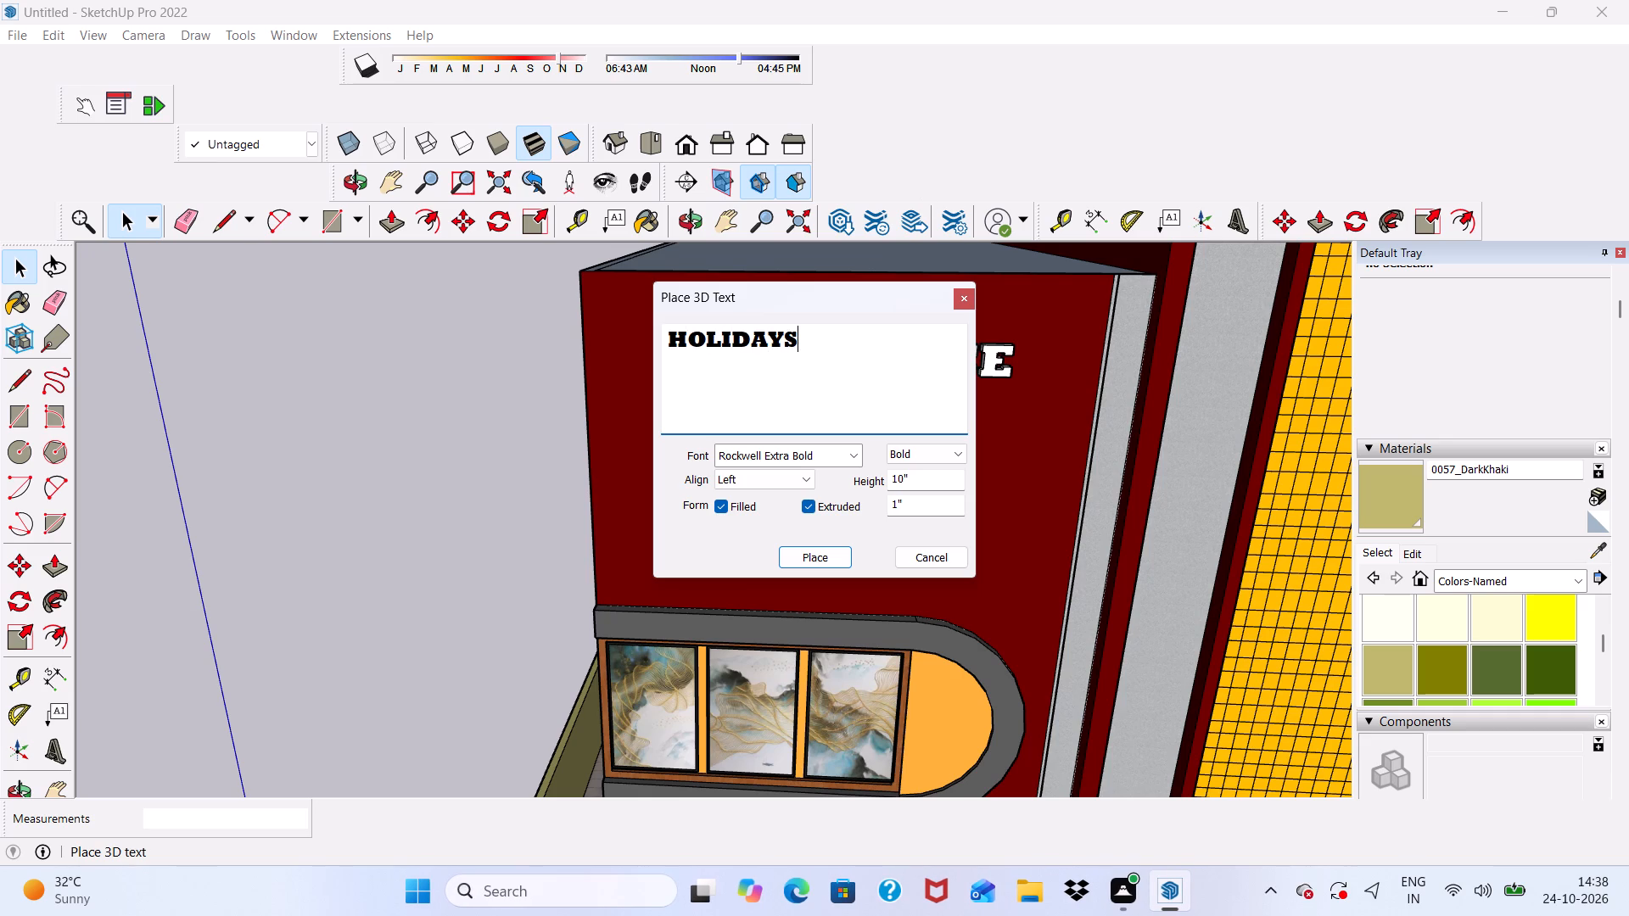
# Place the HOLIDAYS lettering in Rockwell Extra Bold, 10" high and extruded 1", on the red wall just below CHOICE.
pyautogui.click(816, 553)
pyautogui.scroll(4, 848, 434)
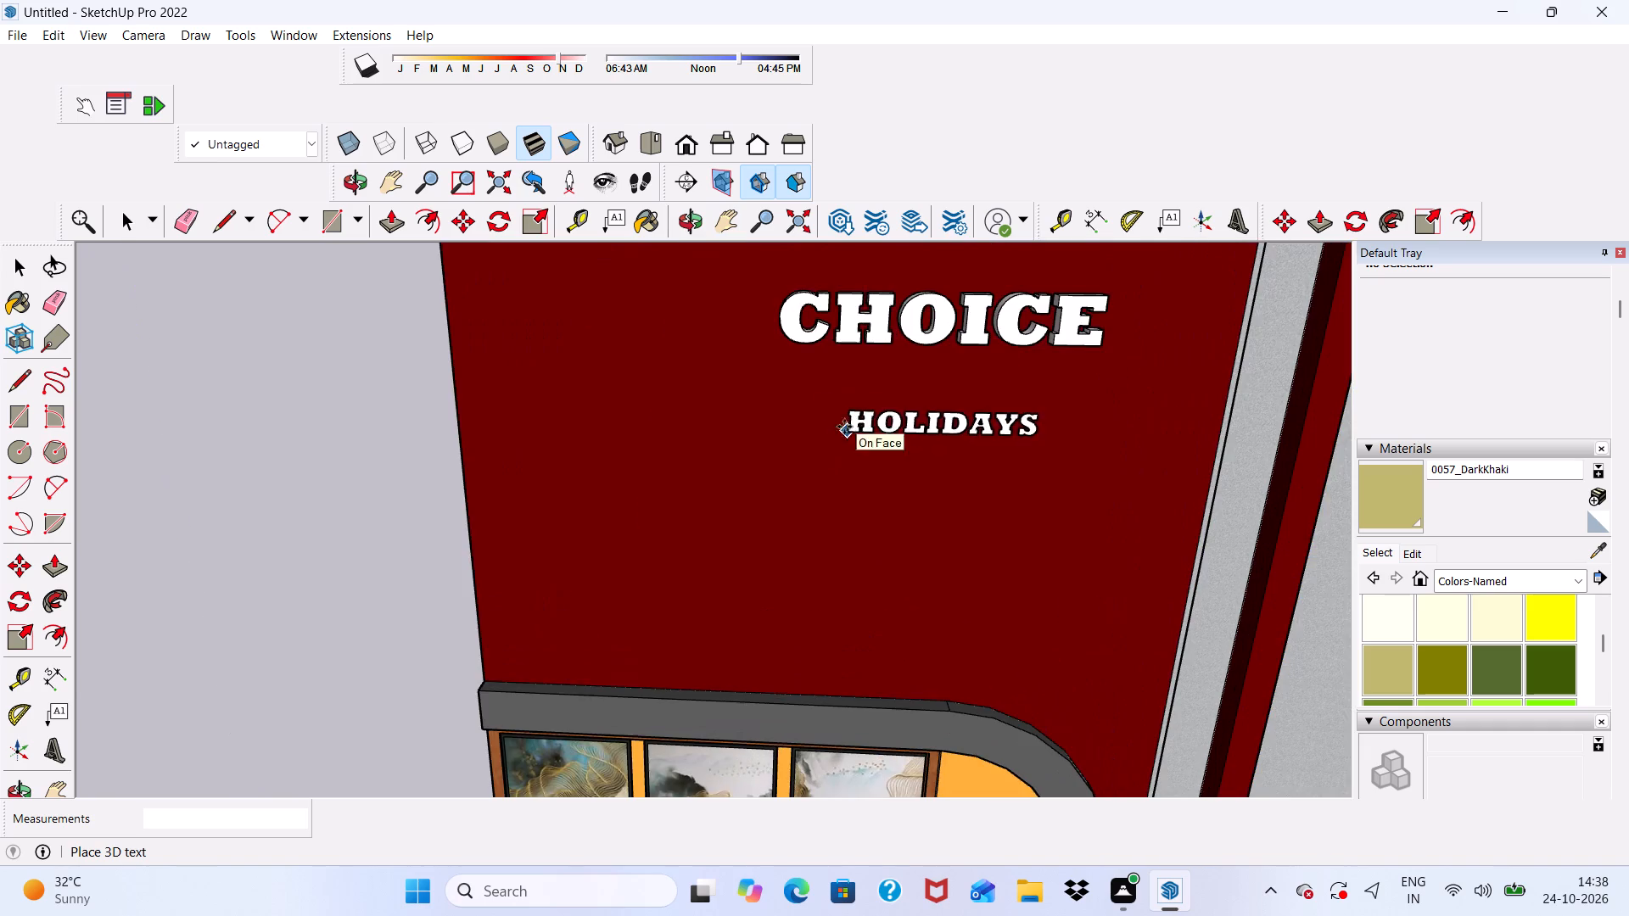
pyautogui.scroll(5, 814, 398)
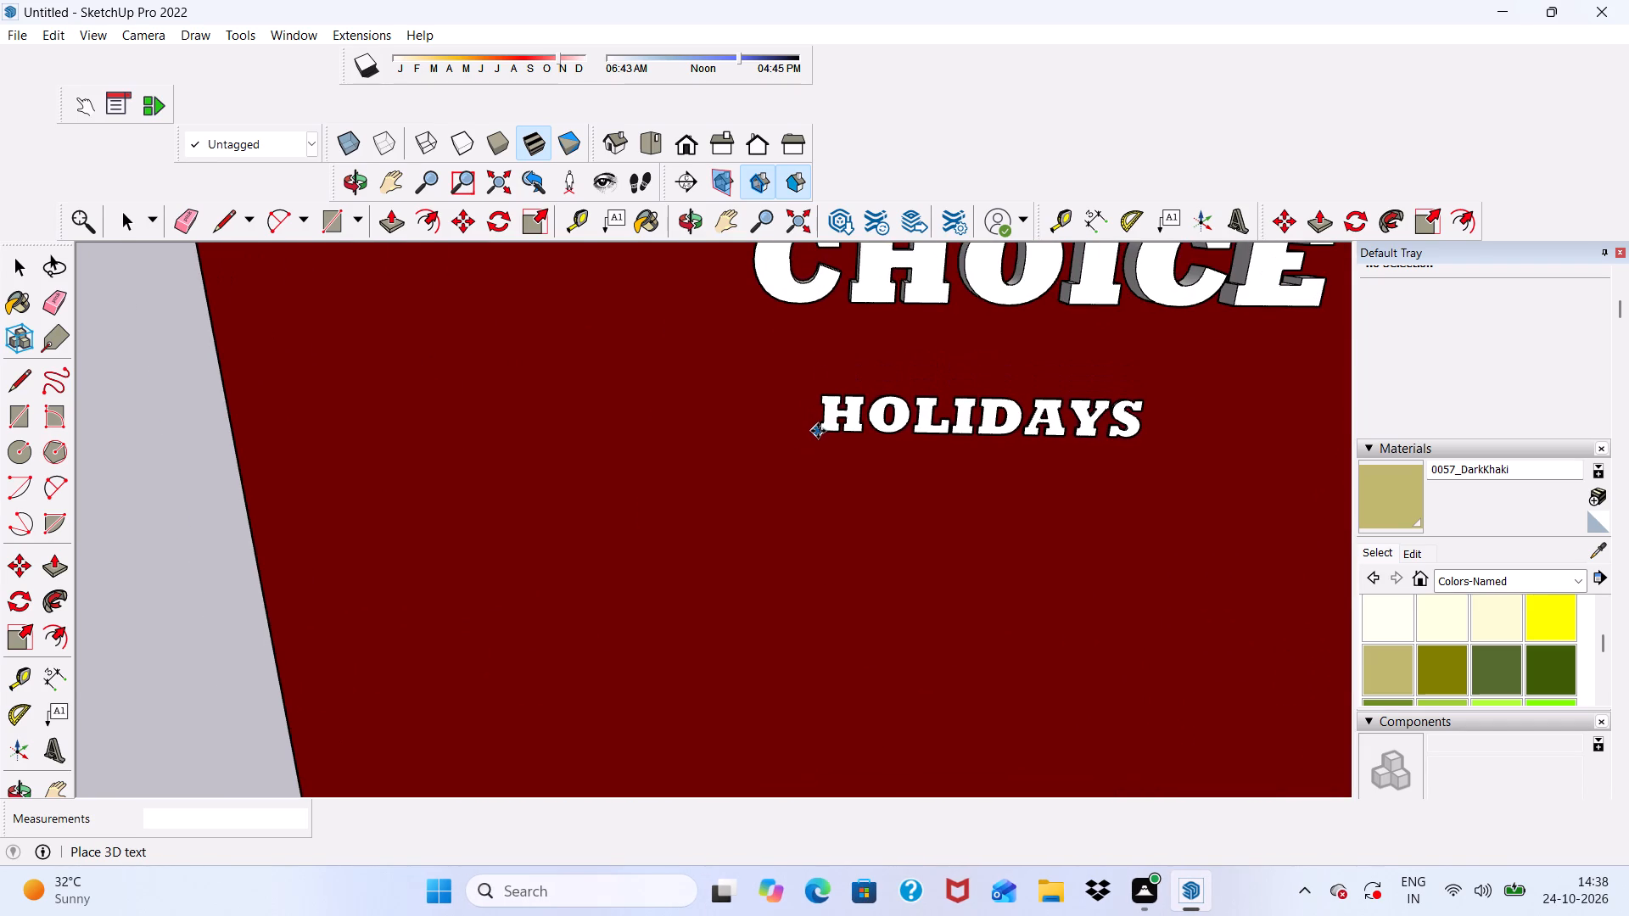
pyautogui.click(831, 444)
# Scale the HOLIDAYS lettering up uniformly by 1.63 from its lower corner.
pyautogui.scroll(-5, 697, 433)
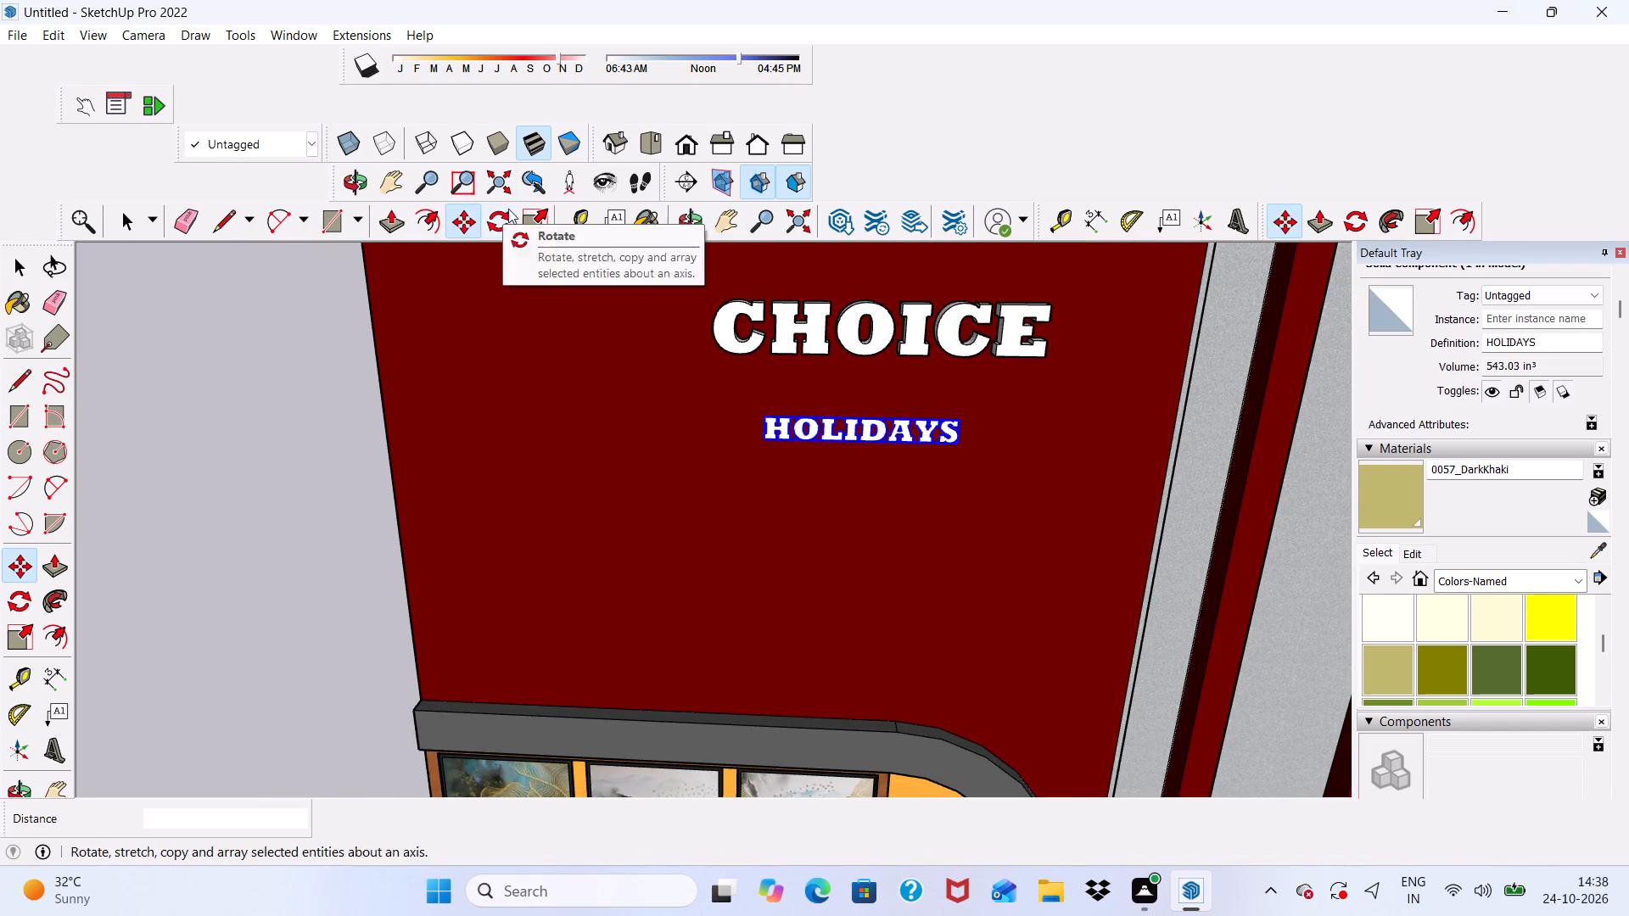
pyautogui.click(531, 211)
pyautogui.scroll(6, 994, 393)
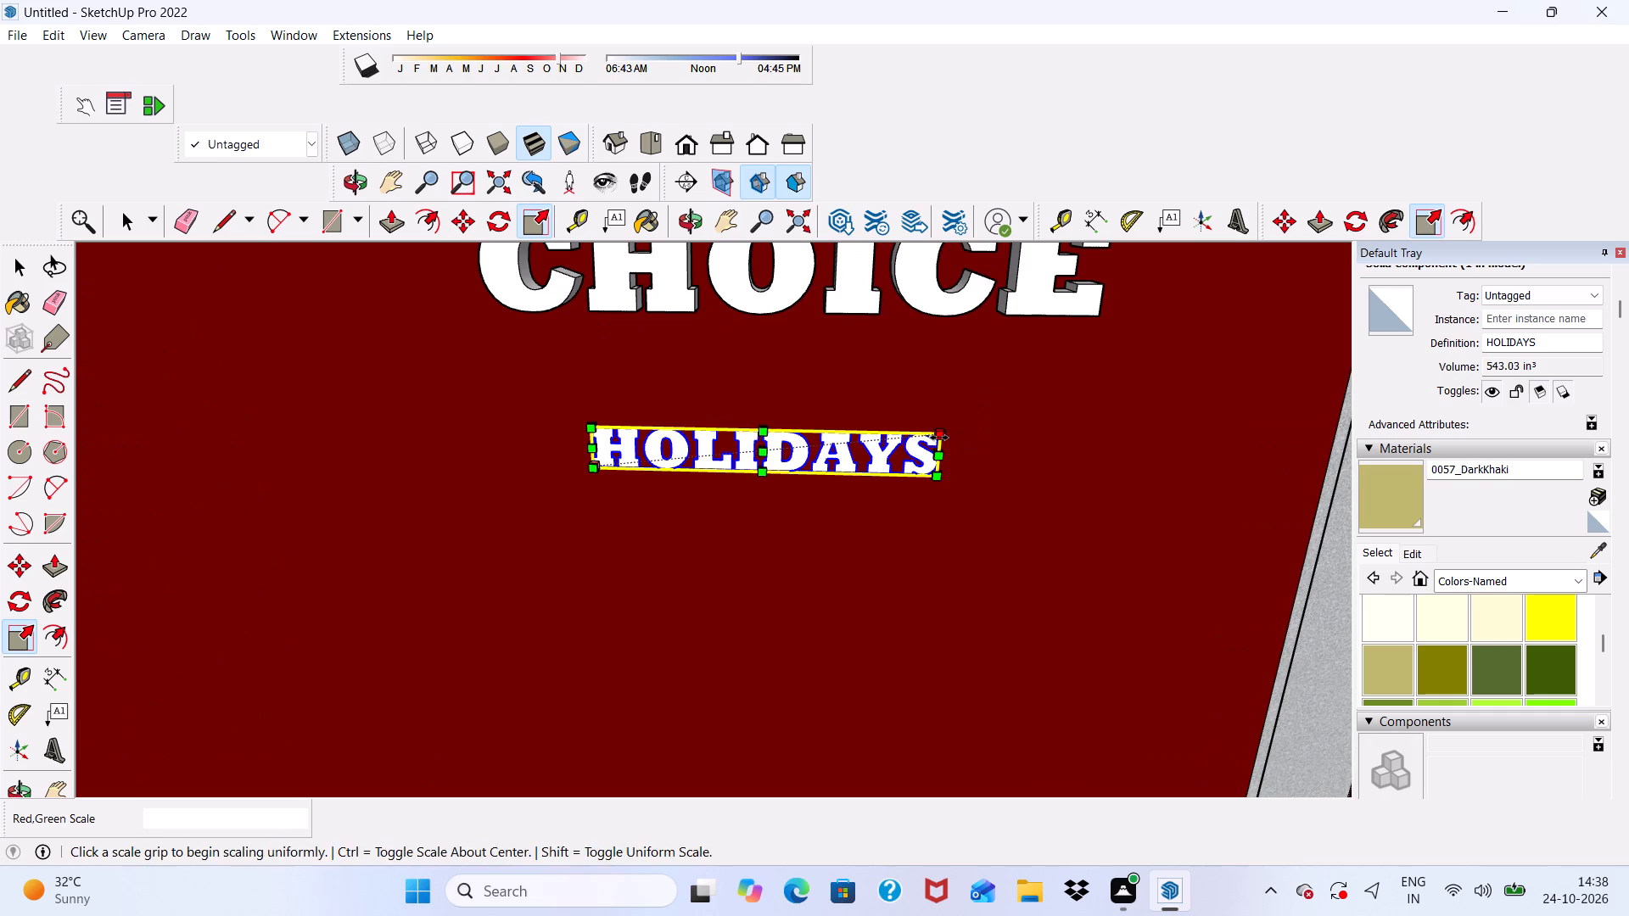
pyautogui.click(939, 438)
pyautogui.click(1175, 338)
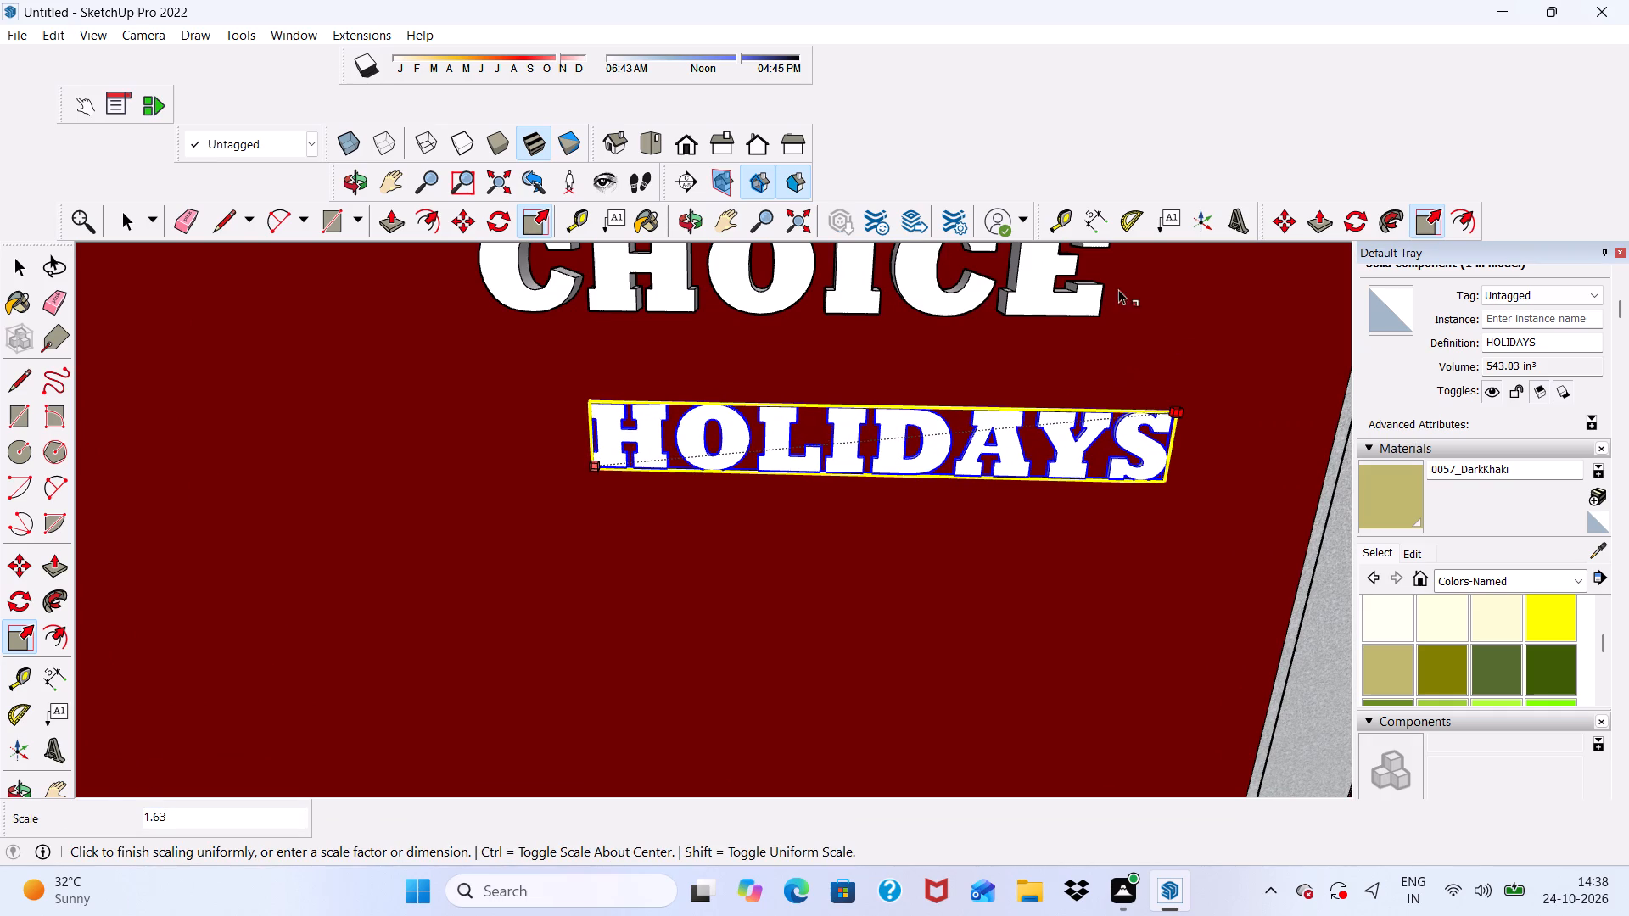
# Deepen the HOLIDAYS lettering outward from the wall by scaling only its depth.
pyautogui.scroll(-4, 677, 324)
pyautogui.moveTo(677, 404); pyautogui.dragTo(964, 429, button='middle')
pyautogui.scroll(1, 688, 420)
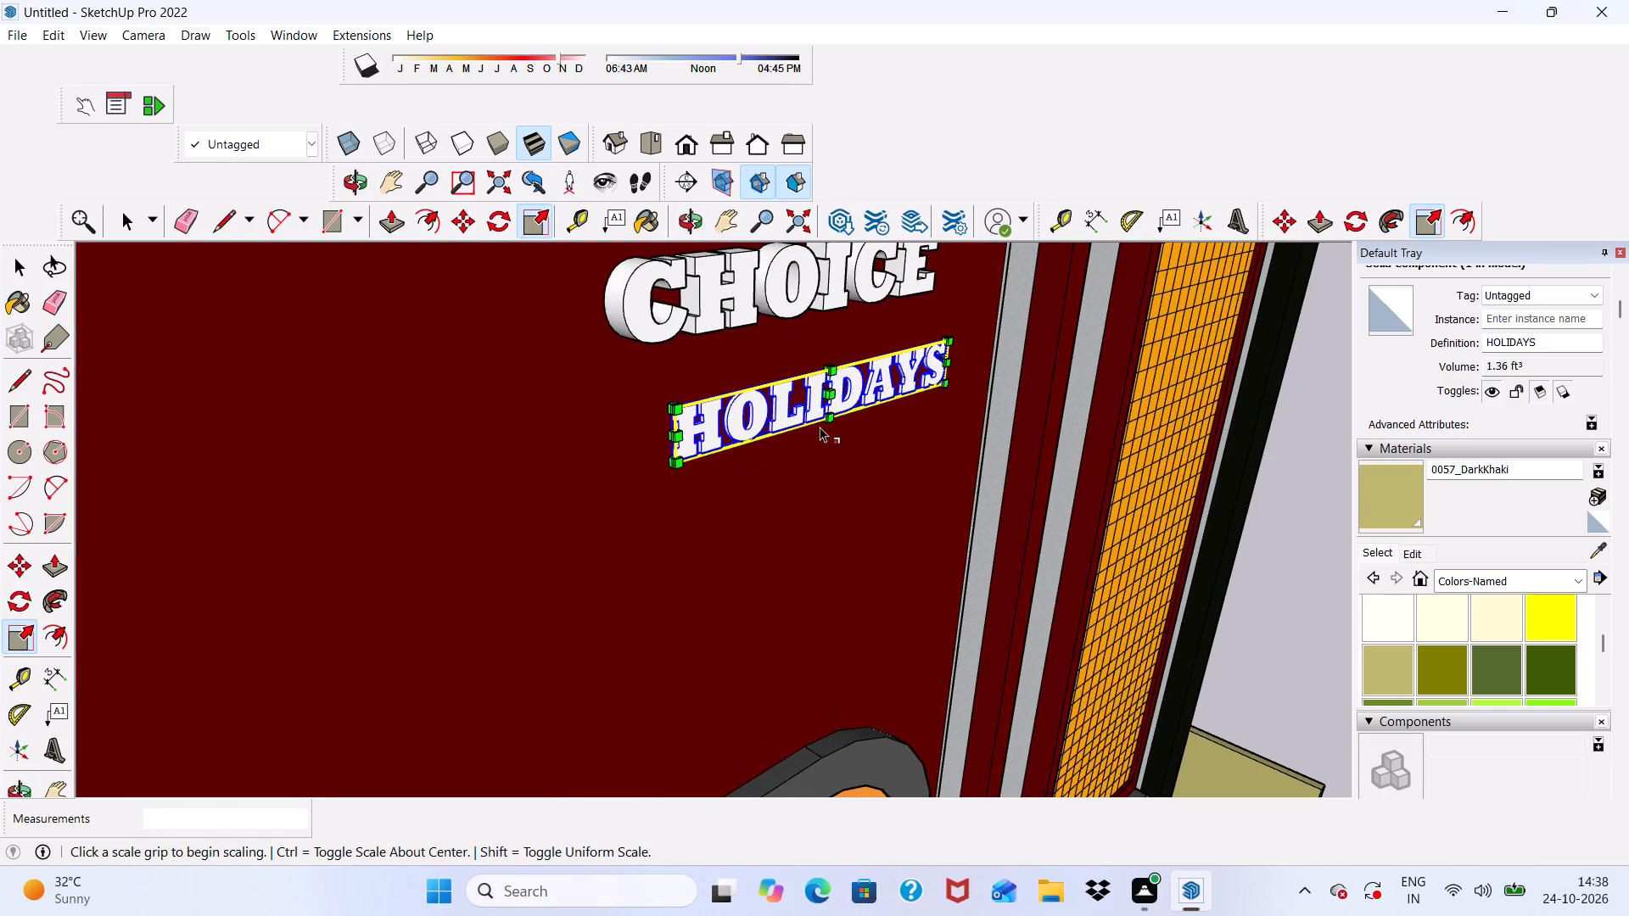
pyautogui.click(832, 396)
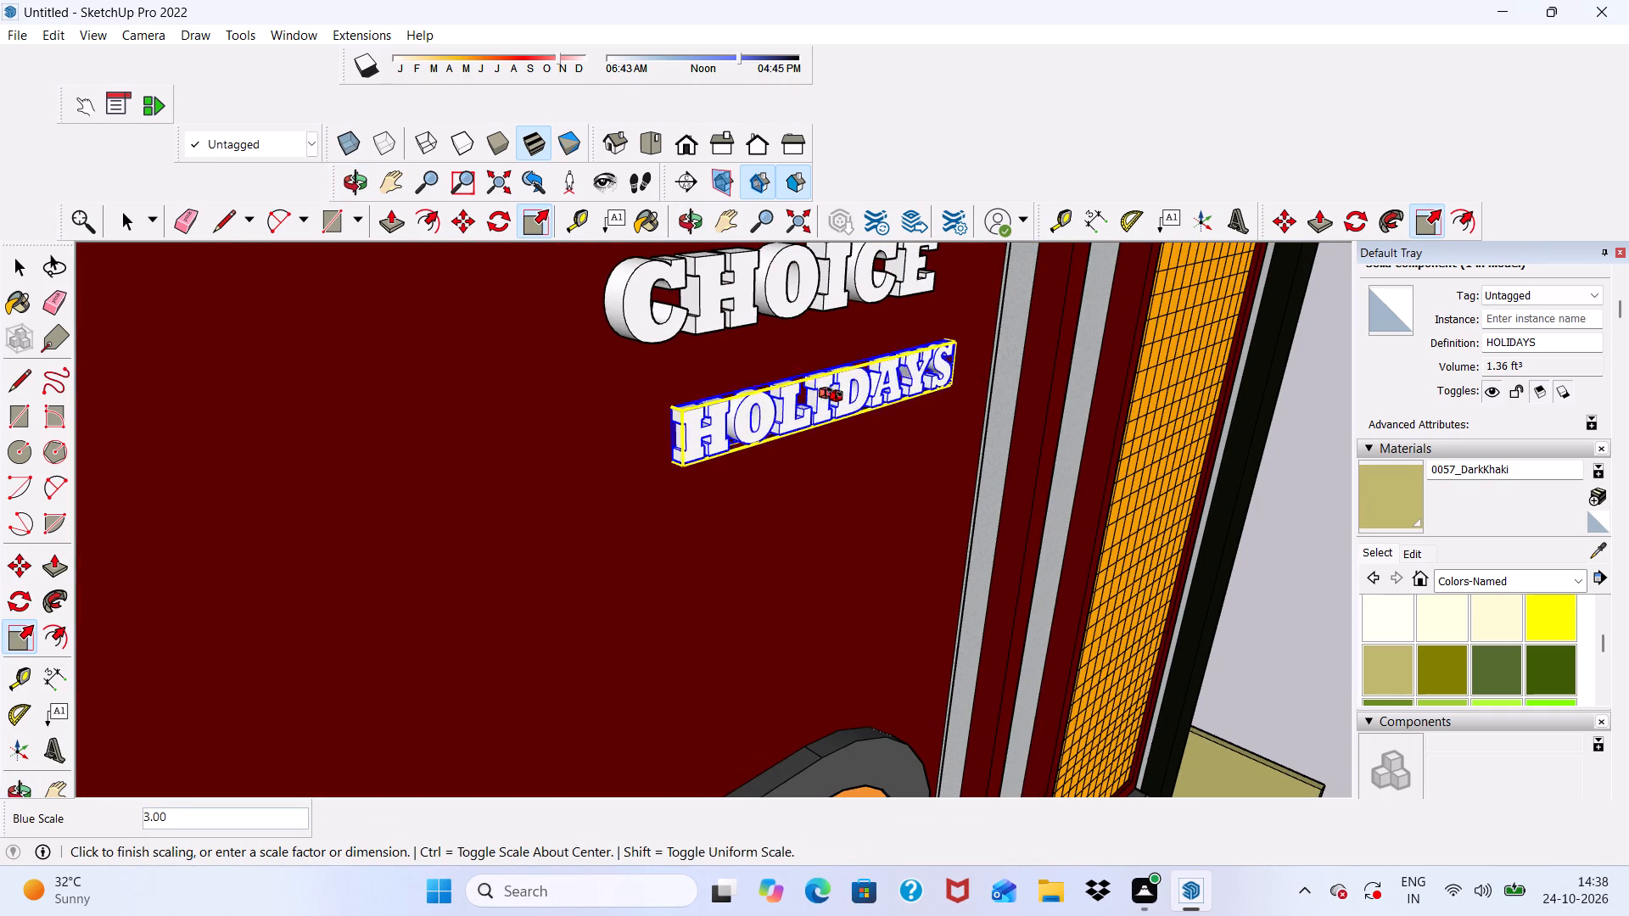
pyautogui.click(835, 392)
# Widen the HOLIDAYS lettering by 1.05 along its length, stretching it from the H end.
pyautogui.scroll(17, 744, 426)
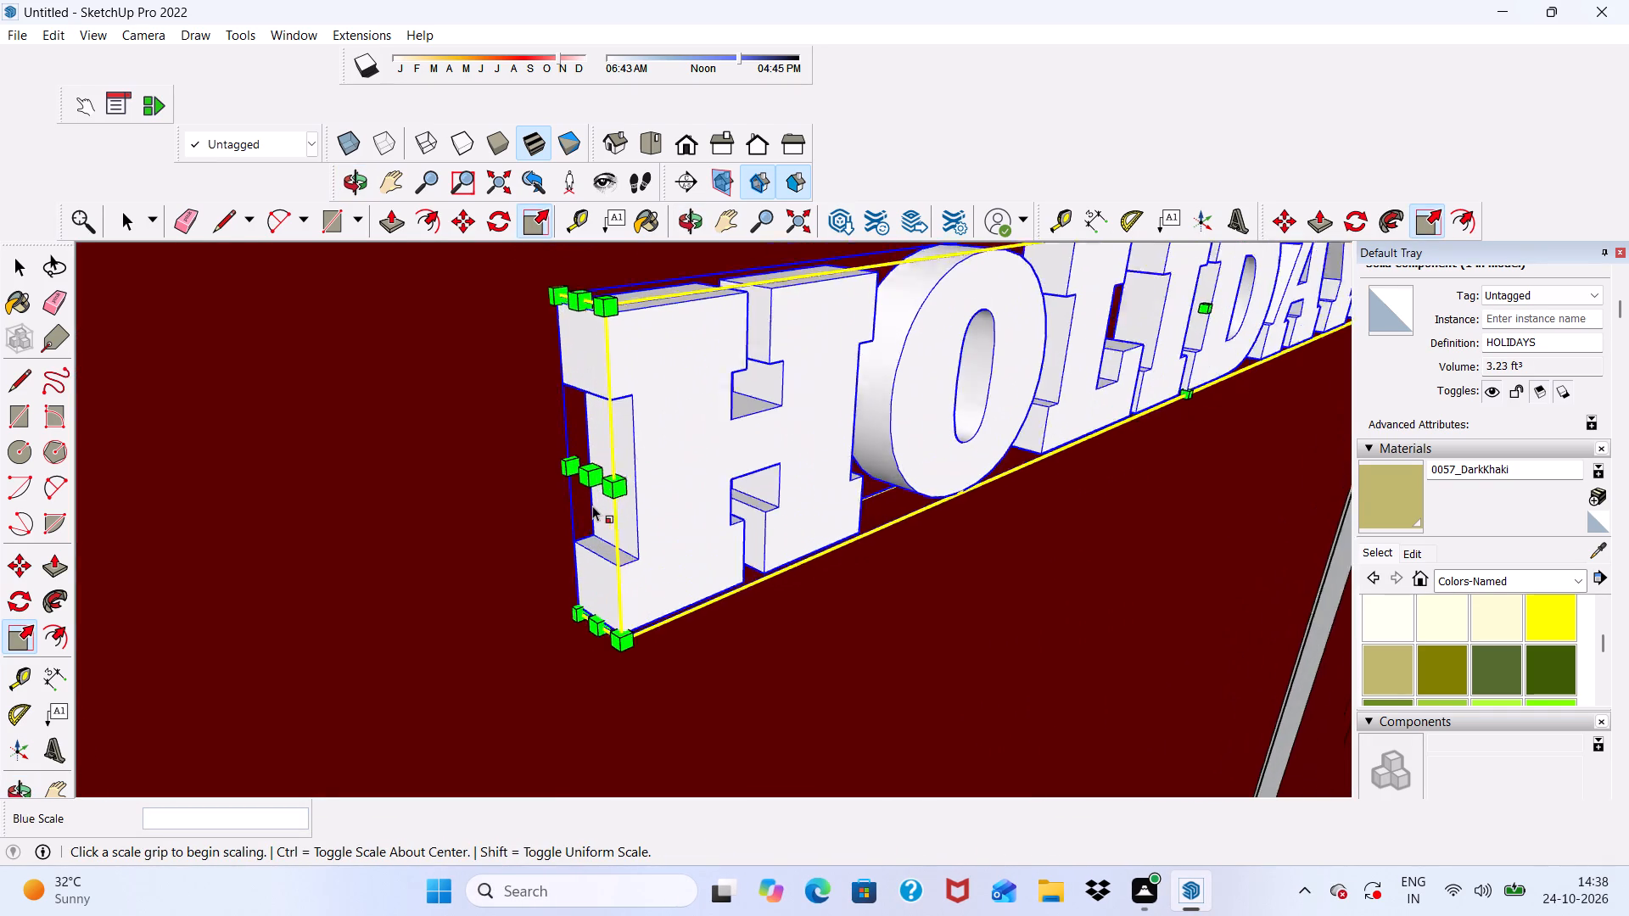
pyautogui.scroll(2, 592, 505)
pyautogui.click(589, 475)
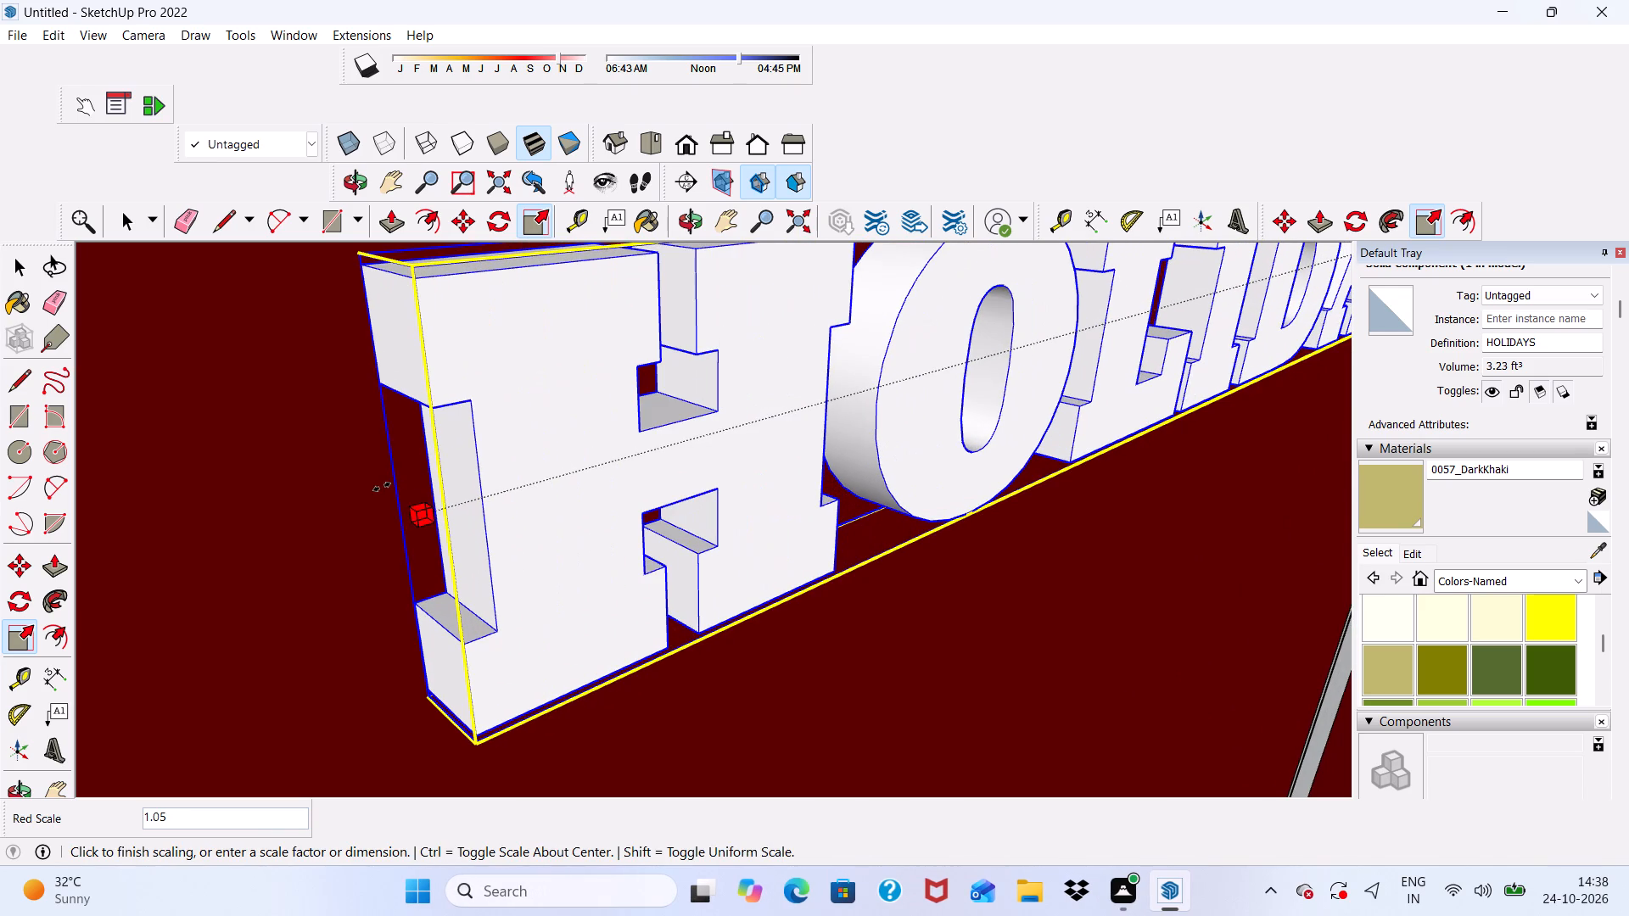
pyautogui.click(382, 487)
# Scale the HOLIDAYS lettering's depth by a further 1.77 so it projects more from the wall, like CHOICE.
pyautogui.scroll(-20, 154, 438)
pyautogui.scroll(-5, 154, 438)
pyautogui.moveTo(556, 538); pyautogui.dragTo(409, 590, button='middle')
pyautogui.scroll(10, 178, 491)
pyautogui.moveTo(211, 496); pyautogui.dragTo(213, 482, button='middle')
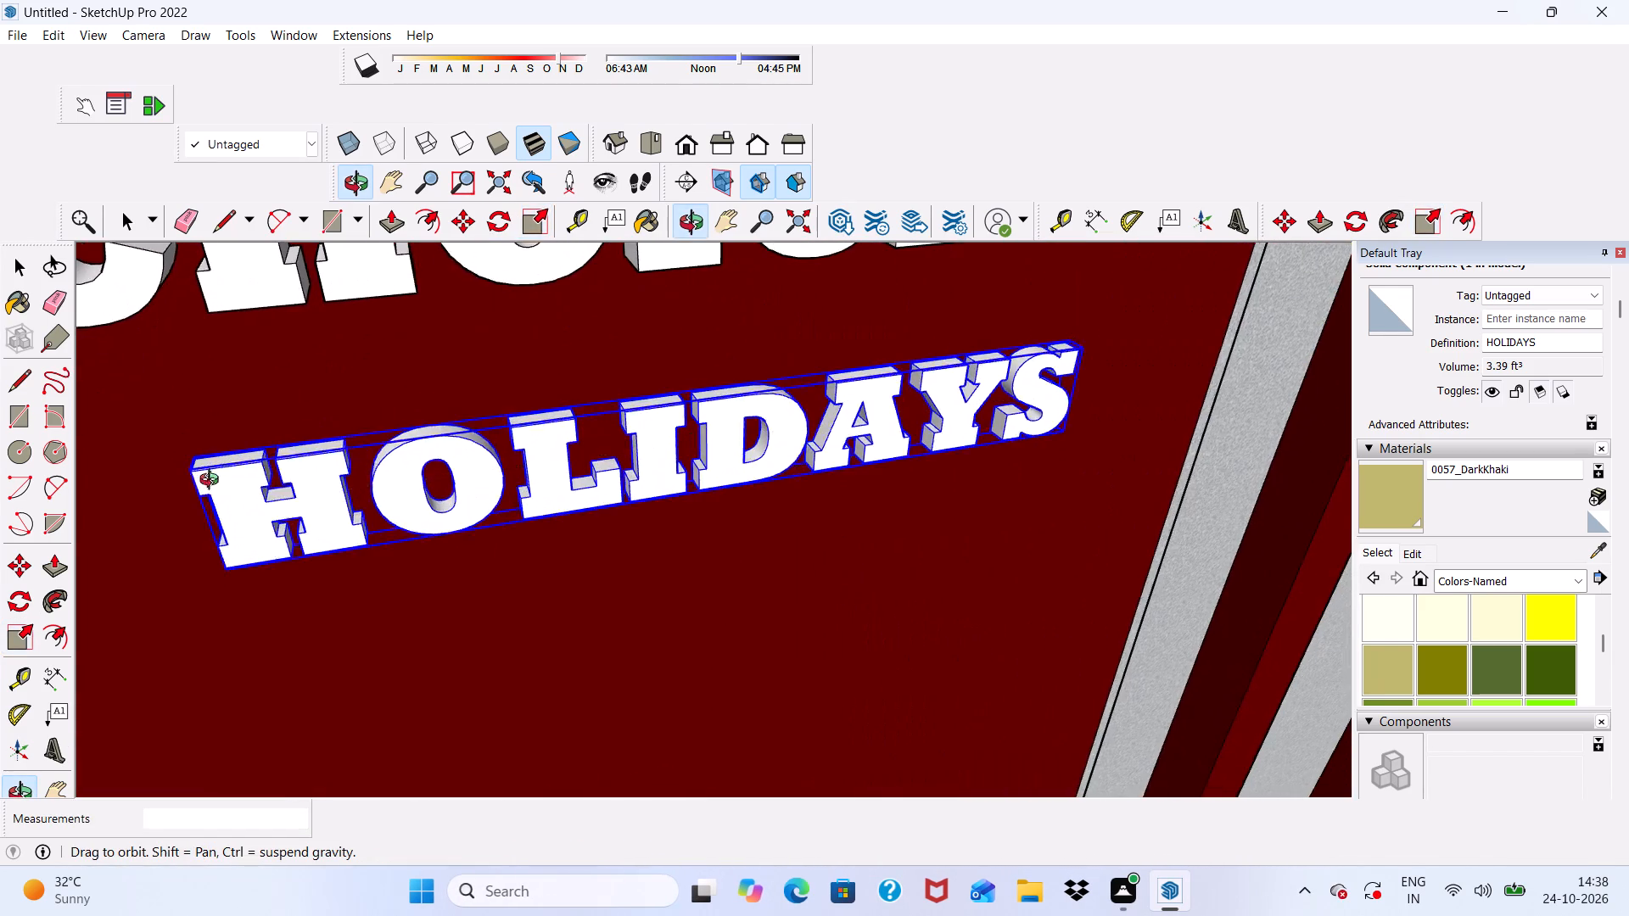
pyautogui.moveTo(213, 482); pyautogui.dragTo(28, 352, button='middle')
pyautogui.scroll(1, 36, 355)
pyautogui.scroll(-10, 193, 431)
pyautogui.scroll(6, 483, 541)
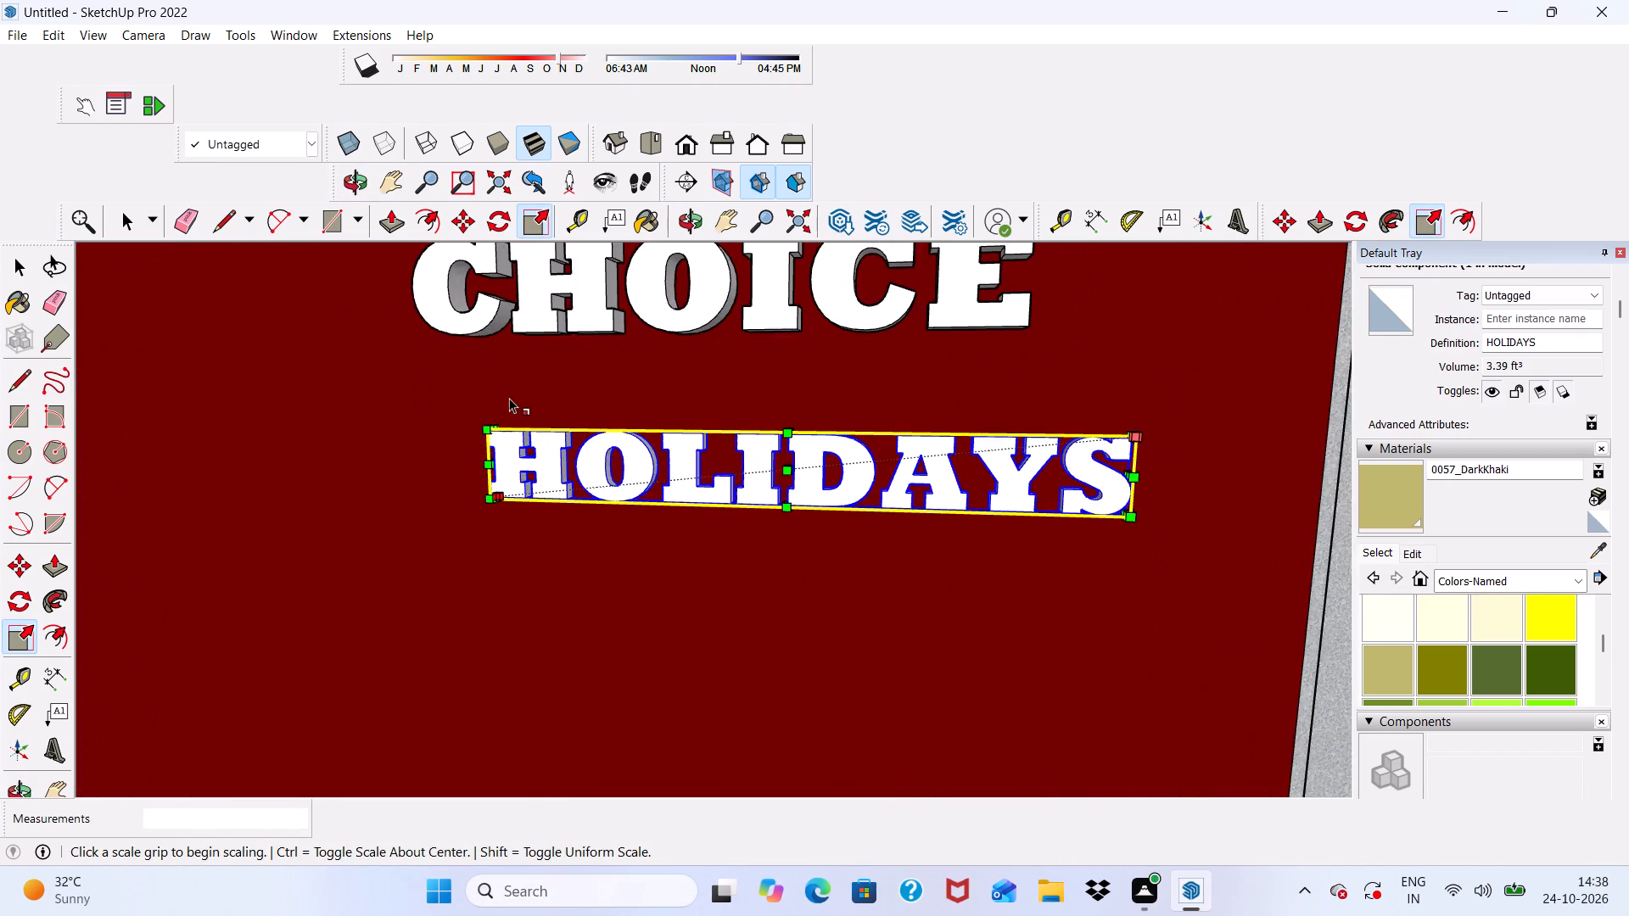
pyautogui.moveTo(498, 380); pyautogui.dragTo(943, 582, button='middle')
pyautogui.scroll(4, 691, 460)
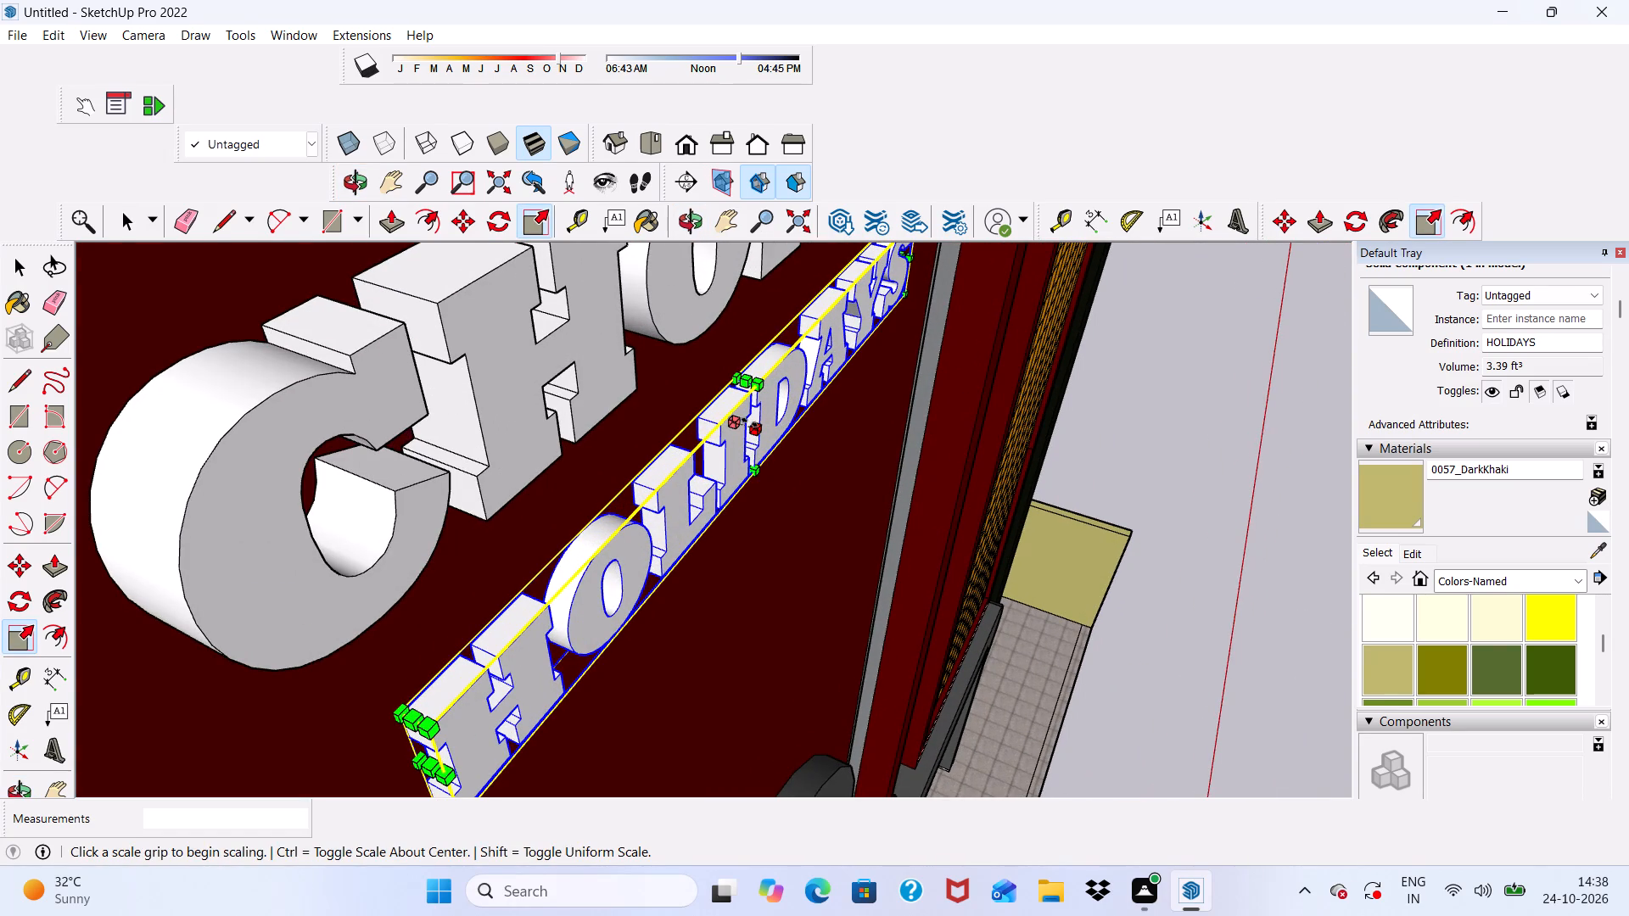
pyautogui.click(750, 422)
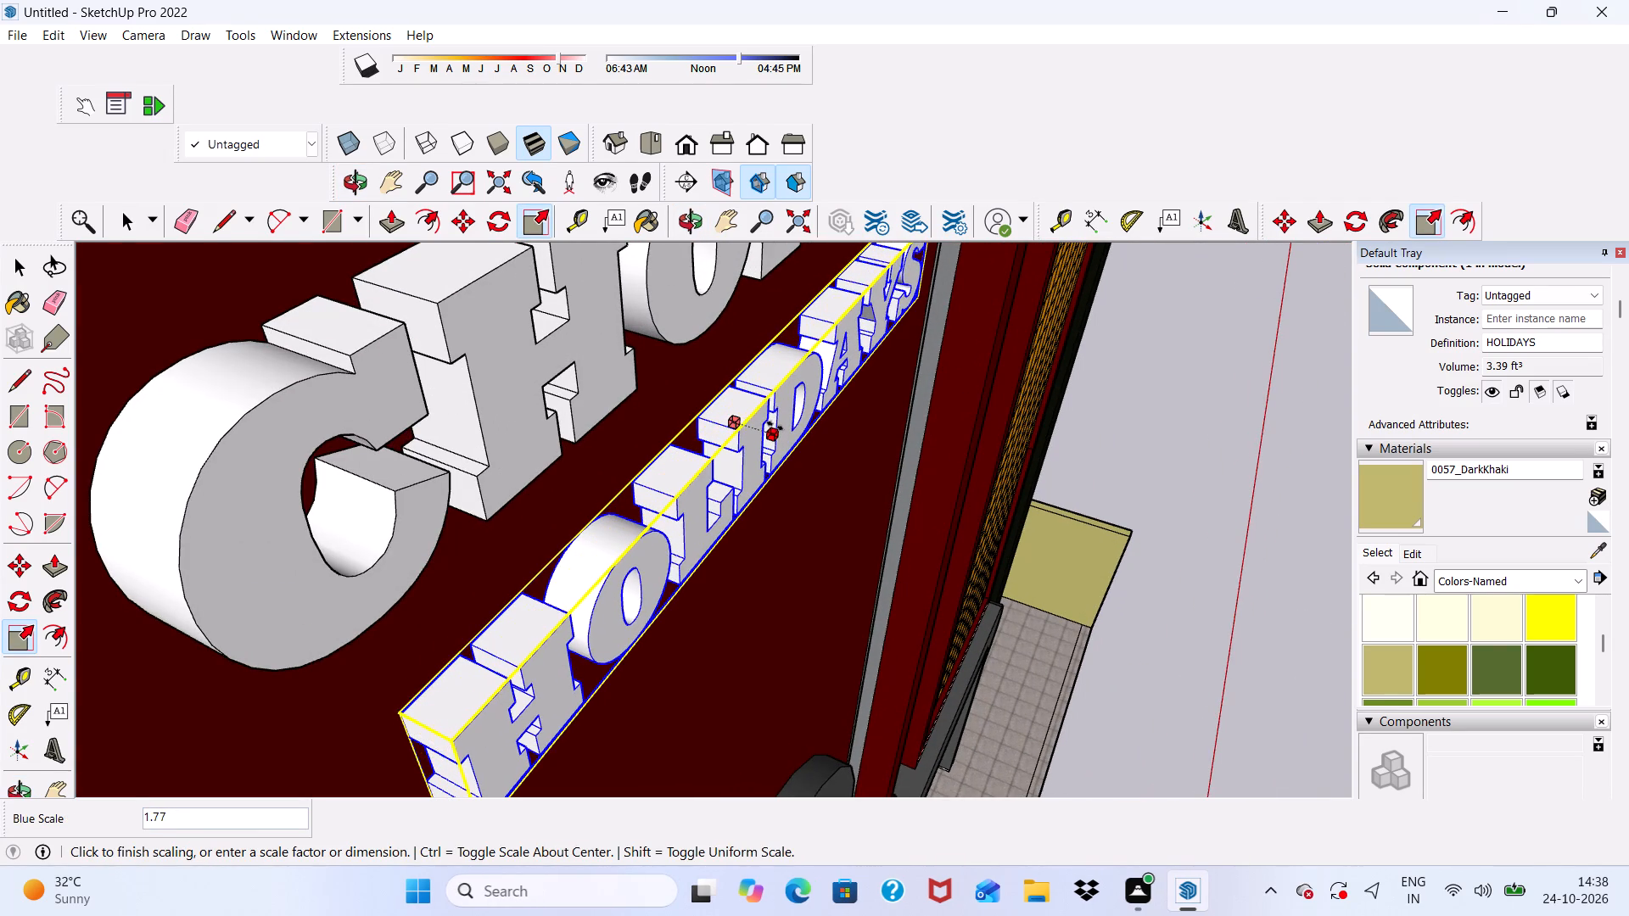
pyautogui.click(775, 426)
# Enlarge the HOLIDAYS lettering uniformly by 1.07 from its upper corner at the H end and deselect it.
pyautogui.scroll(-7, 462, 474)
pyautogui.moveTo(632, 495); pyautogui.dragTo(378, 392, button='middle')
pyautogui.scroll(1, 378, 392)
pyautogui.scroll(-7, 367, 397)
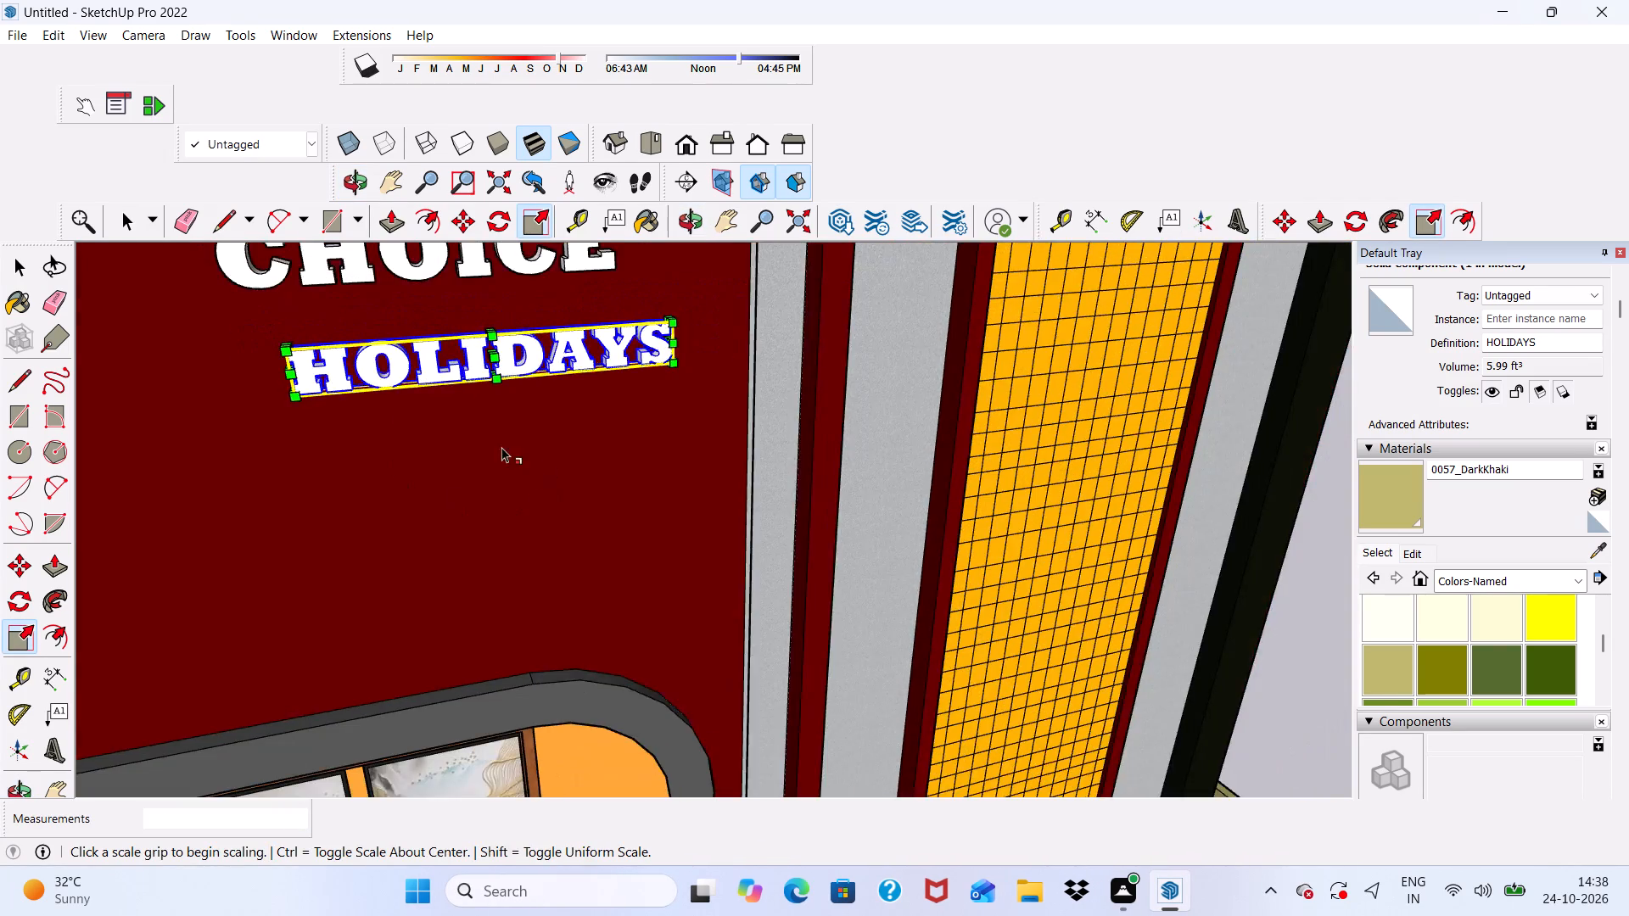
pyautogui.scroll(-3, 501, 447)
pyautogui.scroll(4, 361, 406)
pyautogui.scroll(-2, 361, 406)
pyautogui.moveTo(361, 406); pyautogui.dragTo(598, 398, button='middle')
pyautogui.scroll(11, 594, 418)
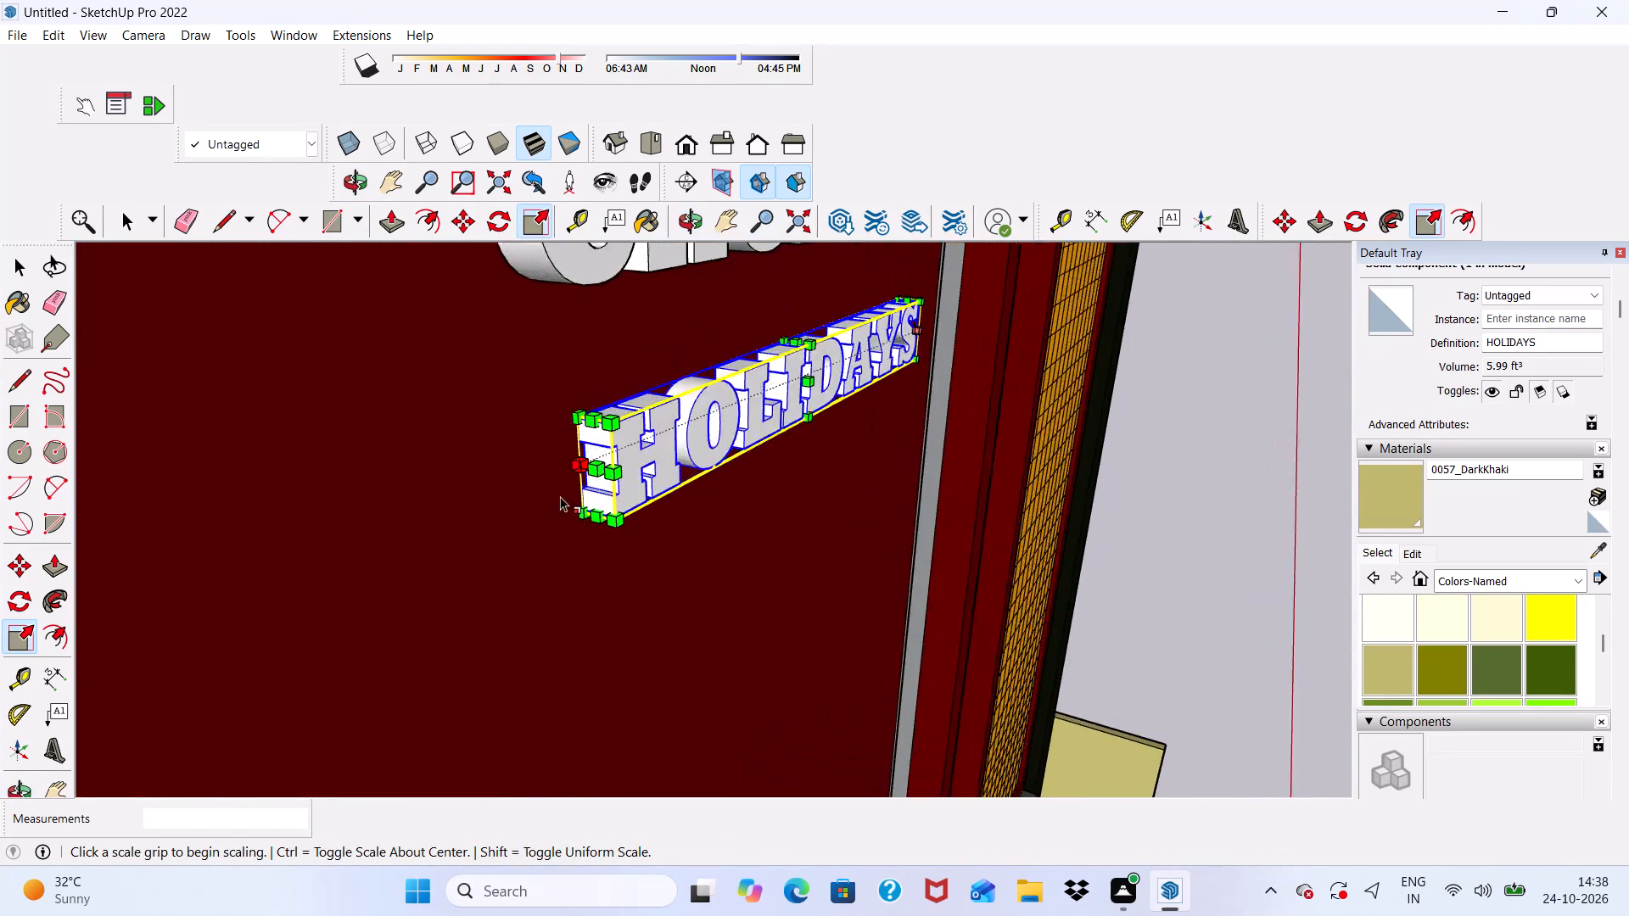
pyautogui.scroll(3, 560, 496)
pyautogui.click(594, 366)
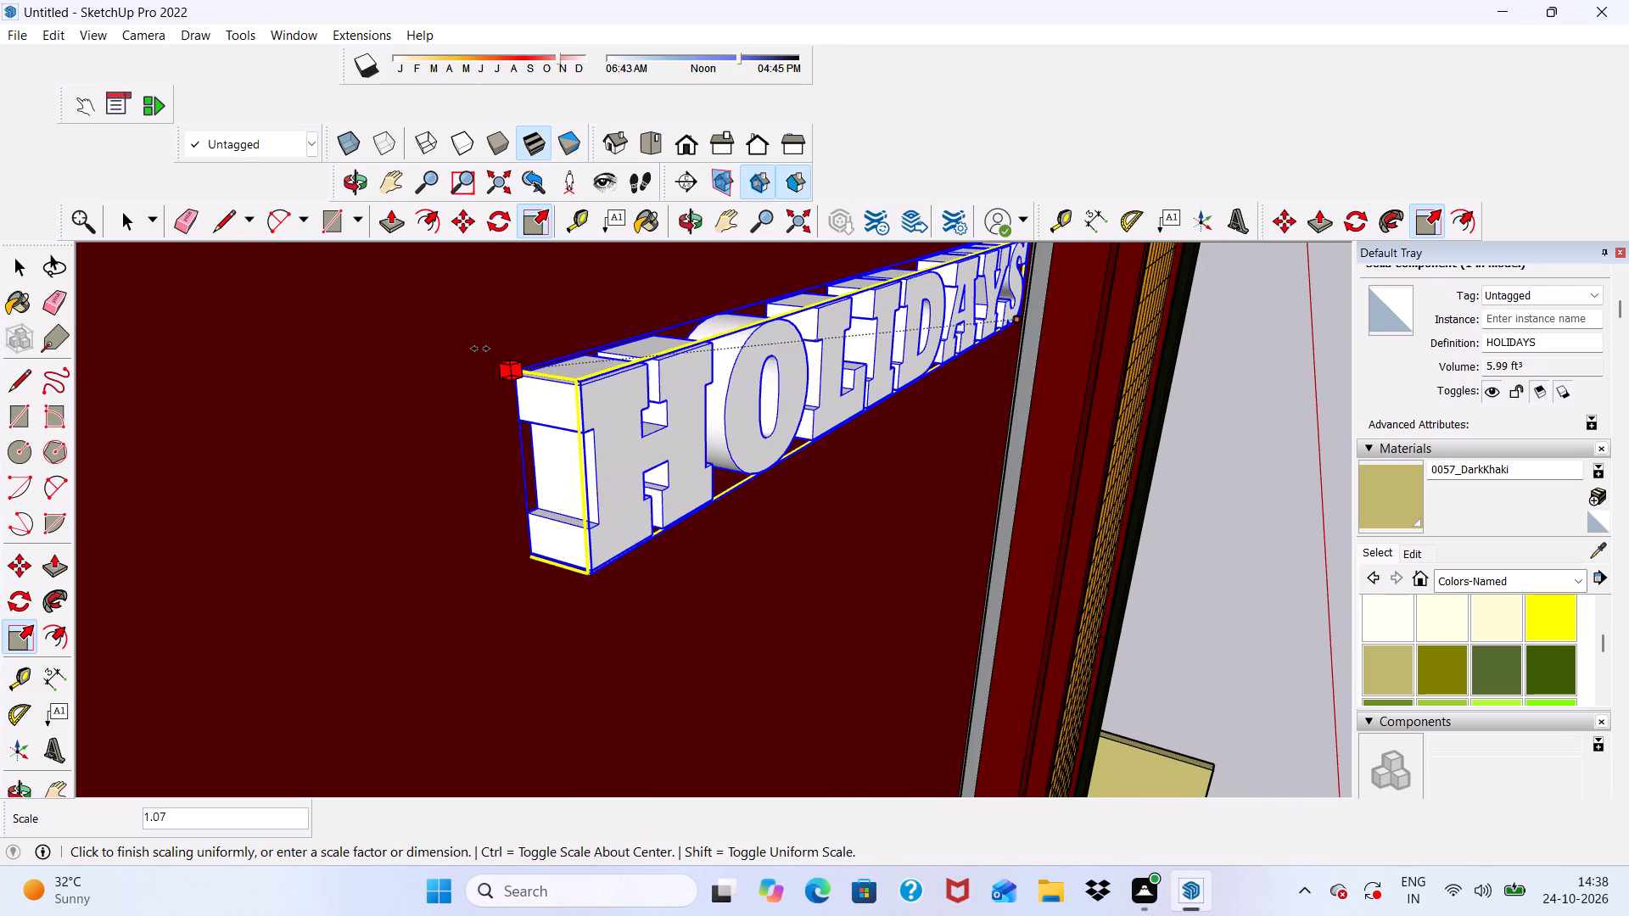
pyautogui.click(480, 349)
pyautogui.scroll(-10, 229, 412)
pyautogui.press('space')
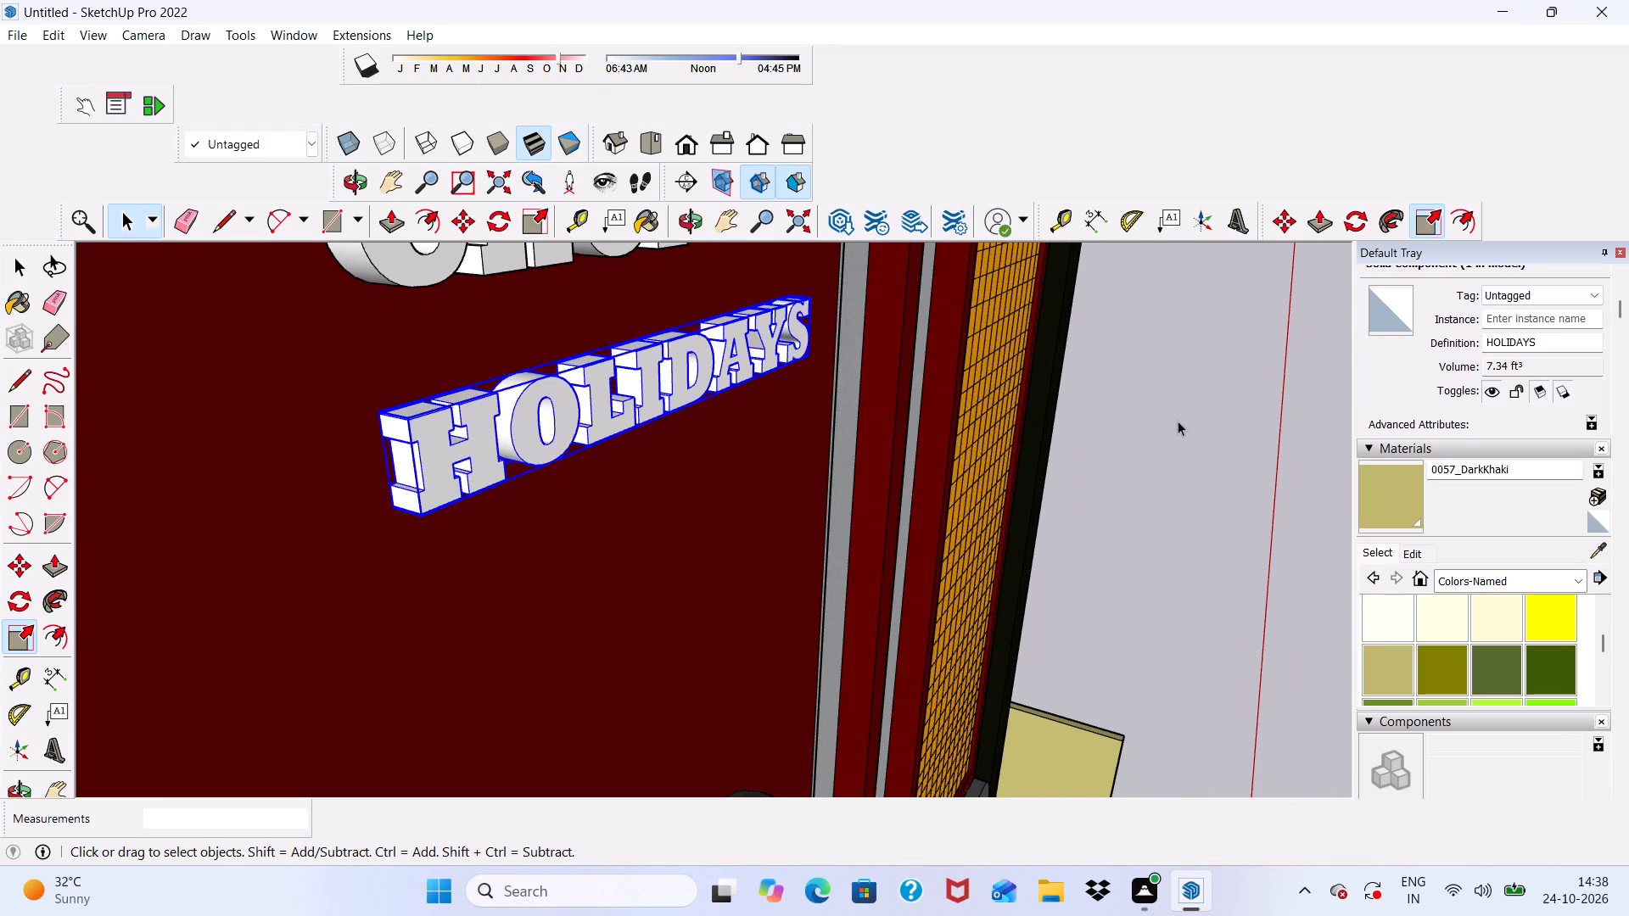
pyautogui.click(1178, 421)
# Examine the CHOICE HOLIDAYS signage on the facade from several angles and in the front view of the whole building.
pyautogui.scroll(-5, 1095, 444)
pyautogui.moveTo(739, 608); pyautogui.dragTo(368, 563, button='middle')
pyautogui.scroll(-5, 317, 426)
pyautogui.scroll(6, 351, 428)
pyautogui.moveTo(381, 445); pyautogui.dragTo(316, 373, button='middle')
pyautogui.scroll(-6, 299, 373)
pyautogui.scroll(1, 317, 411)
pyautogui.moveTo(317, 411); pyautogui.dragTo(482, 396, button='middle')
pyautogui.scroll(1, 482, 396)
pyautogui.scroll(-5, 482, 396)
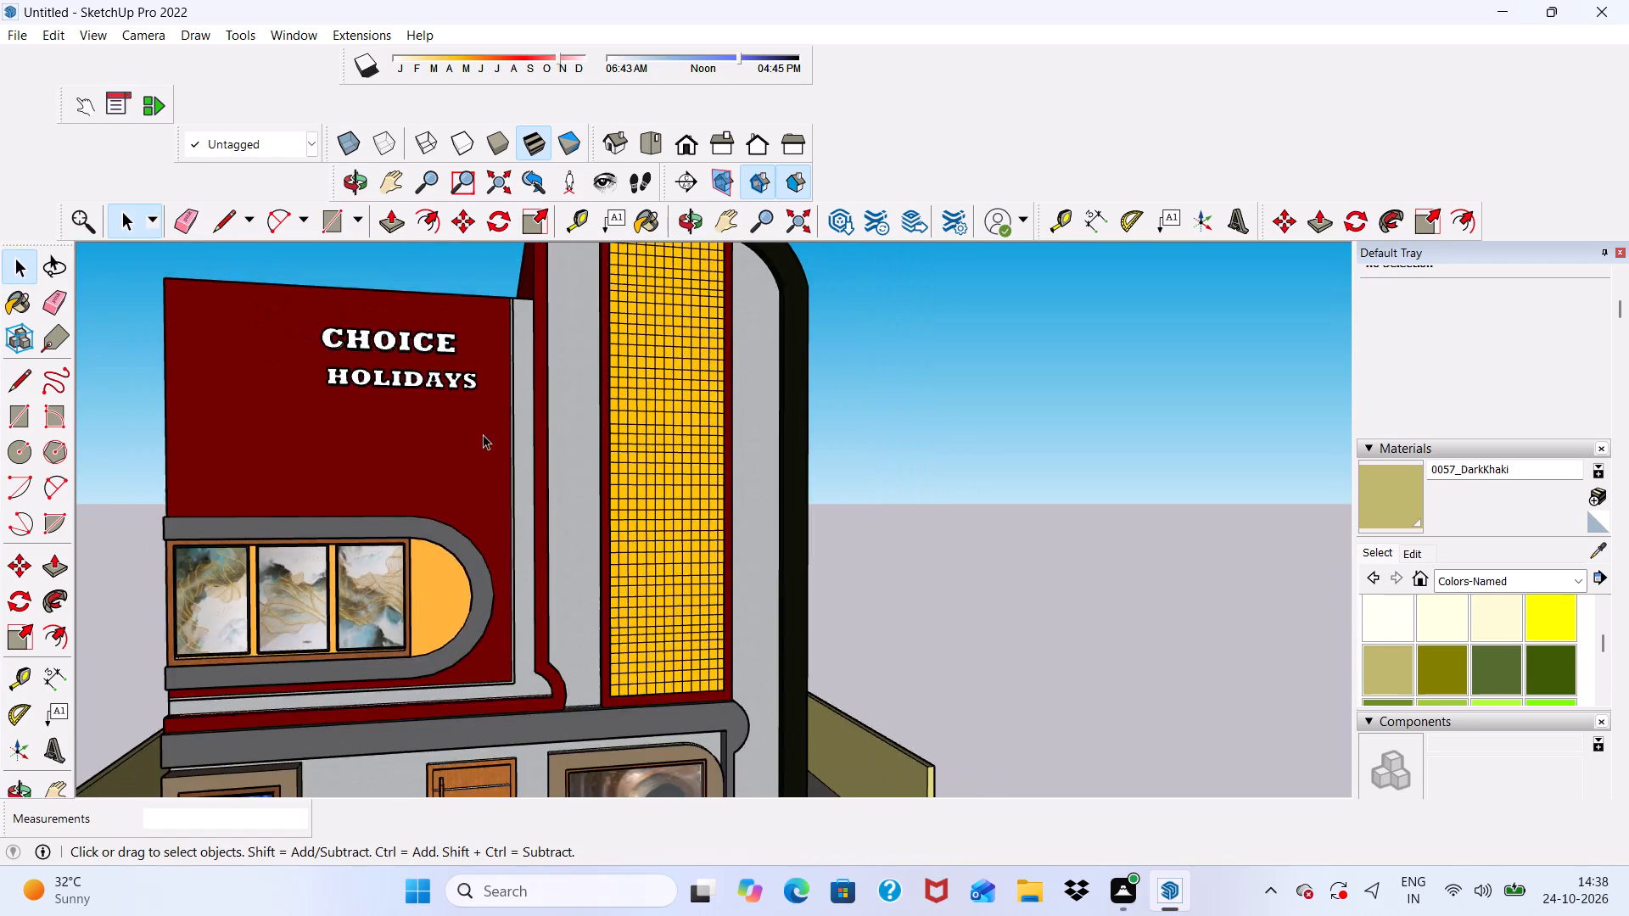
pyautogui.scroll(-4, 483, 434)
pyautogui.scroll(5, 428, 328)
pyautogui.moveTo(490, 492); pyautogui.dragTo(368, 492, button='middle')
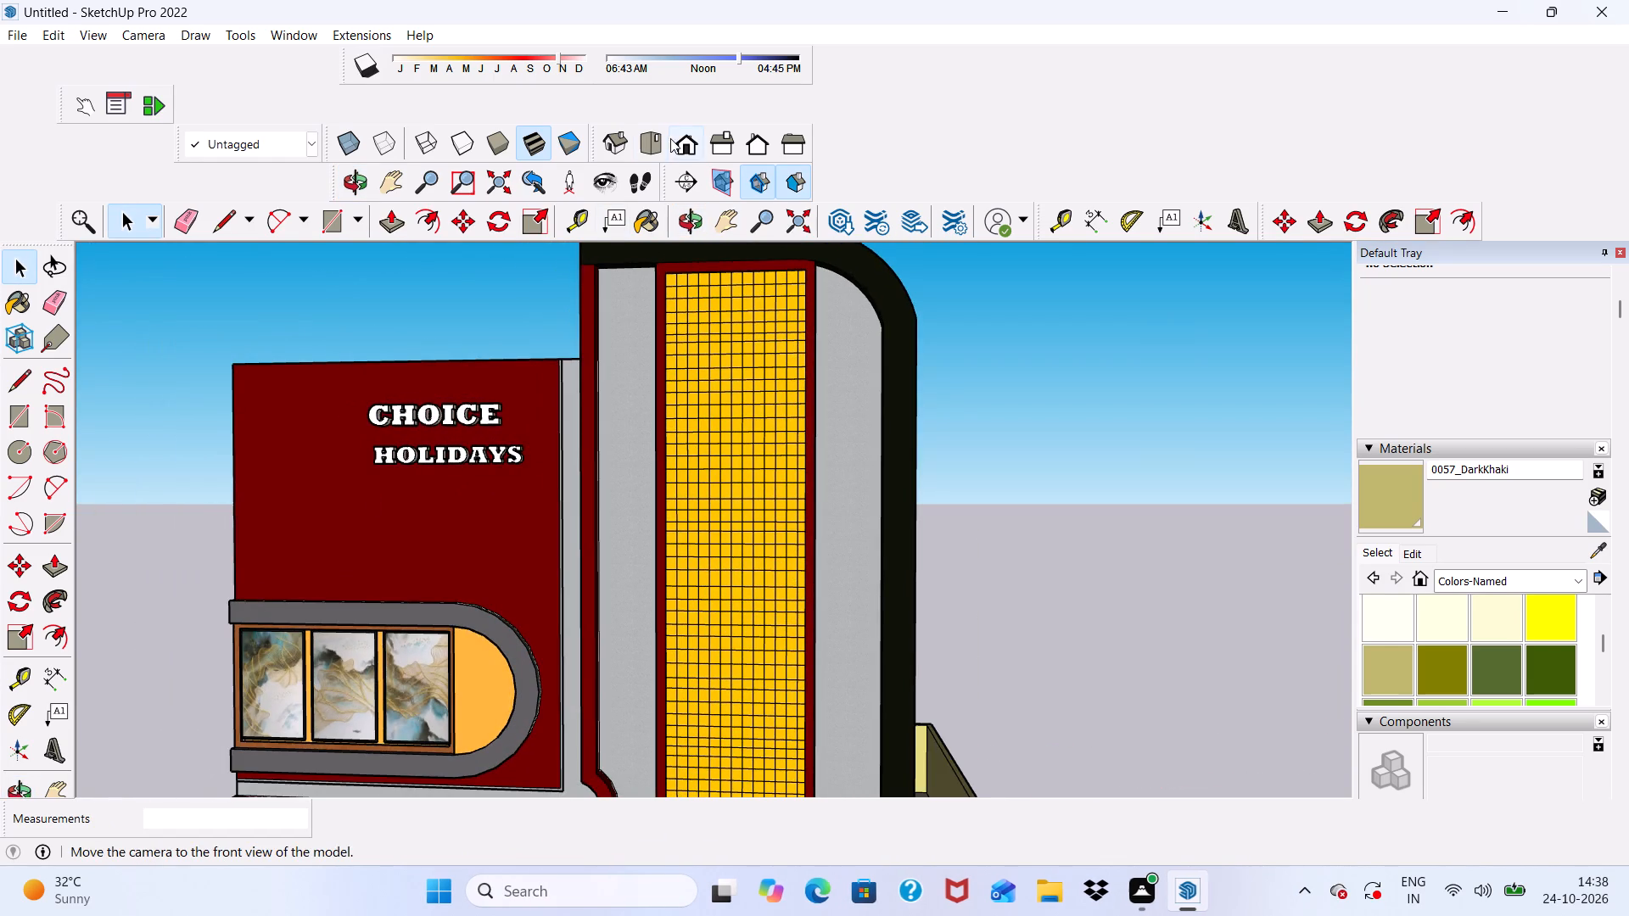
pyautogui.click(703, 133)
pyautogui.scroll(-2, 675, 519)
pyautogui.scroll(-3, 546, 499)
pyautogui.moveTo(713, 622); pyautogui.dragTo(707, 617, button='middle')
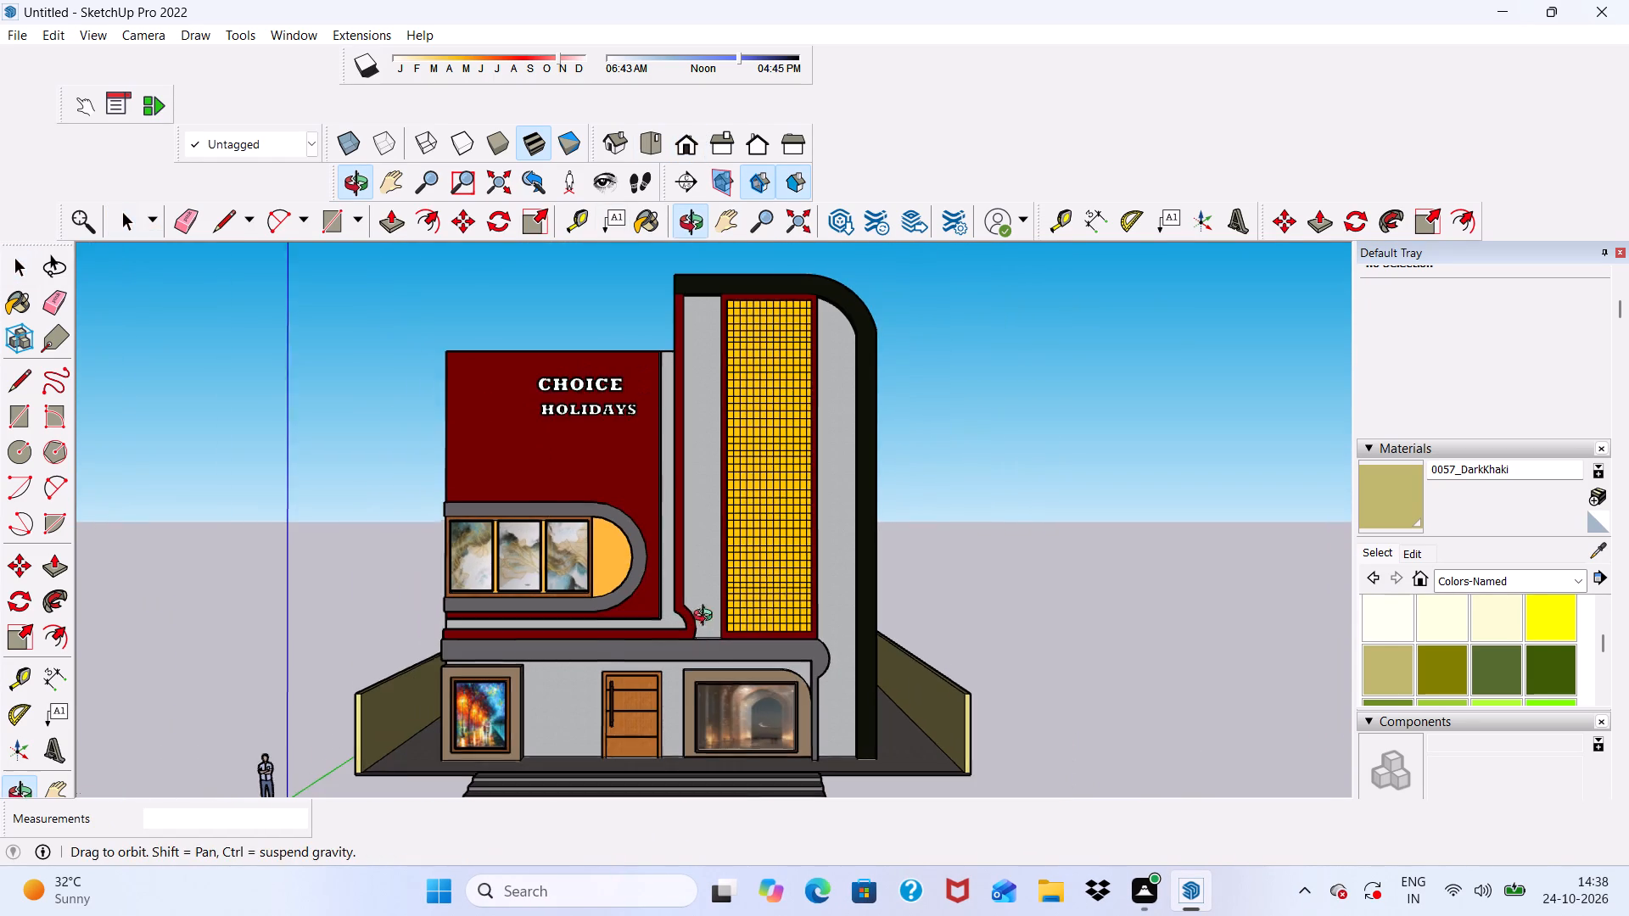
# Enlarge the HOLIDAYS lettering uniformly by a further 1.05 from its upper corner at the H end.
pyautogui.moveTo(707, 617); pyautogui.dragTo(638, 675, button='middle')
pyautogui.scroll(15, 589, 487)
pyautogui.click(456, 418)
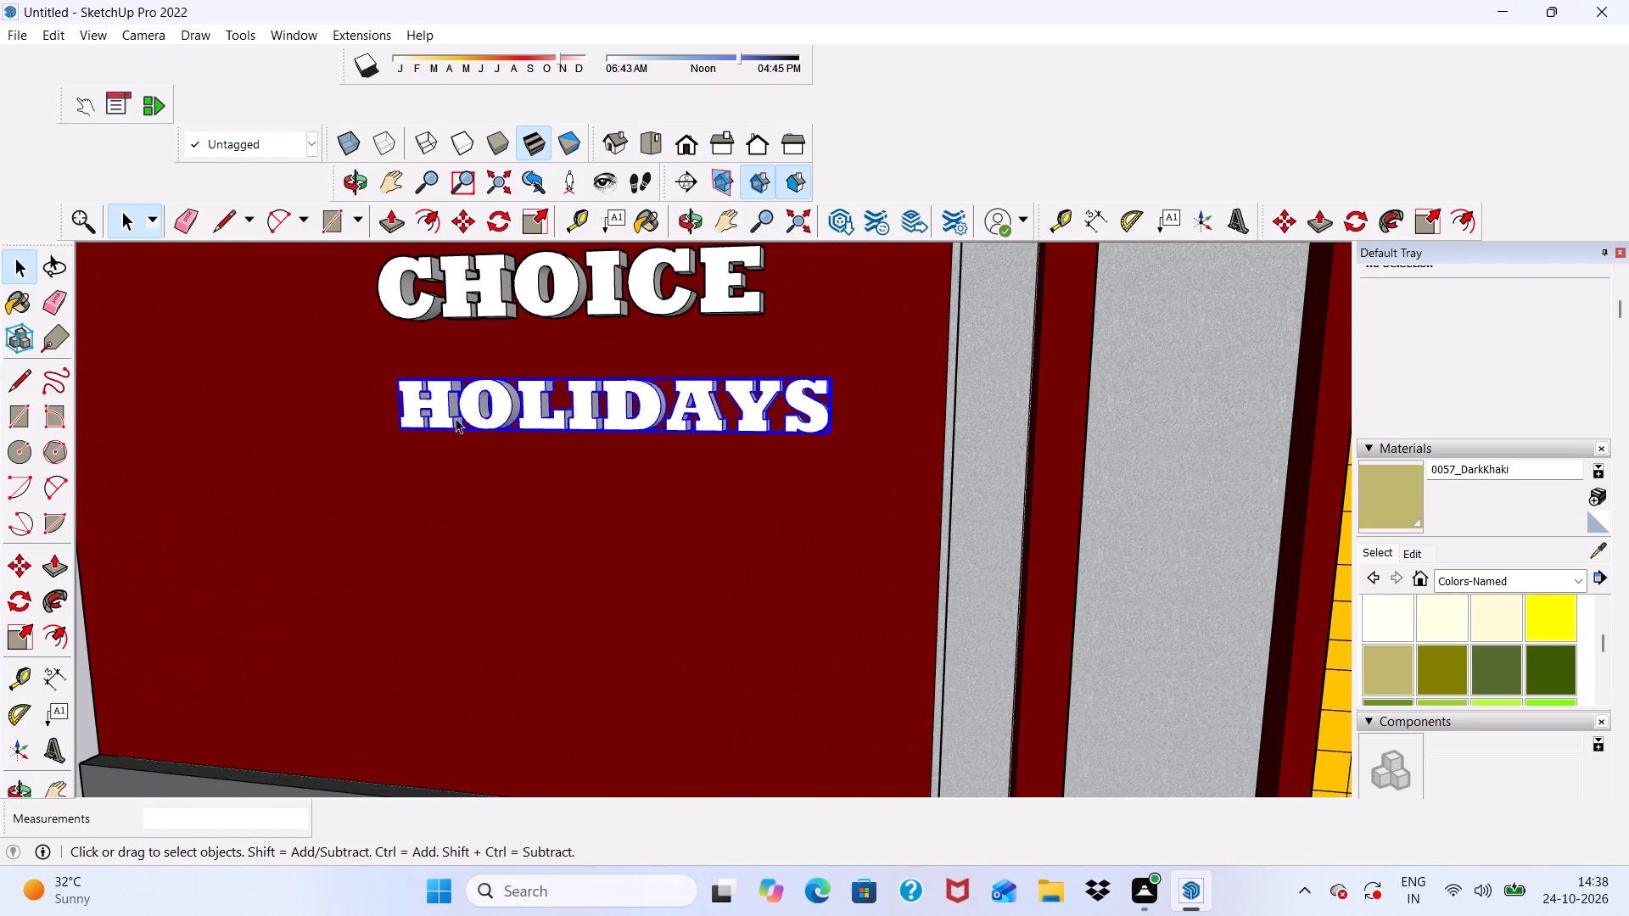
pyautogui.click(531, 213)
pyautogui.scroll(4, 342, 380)
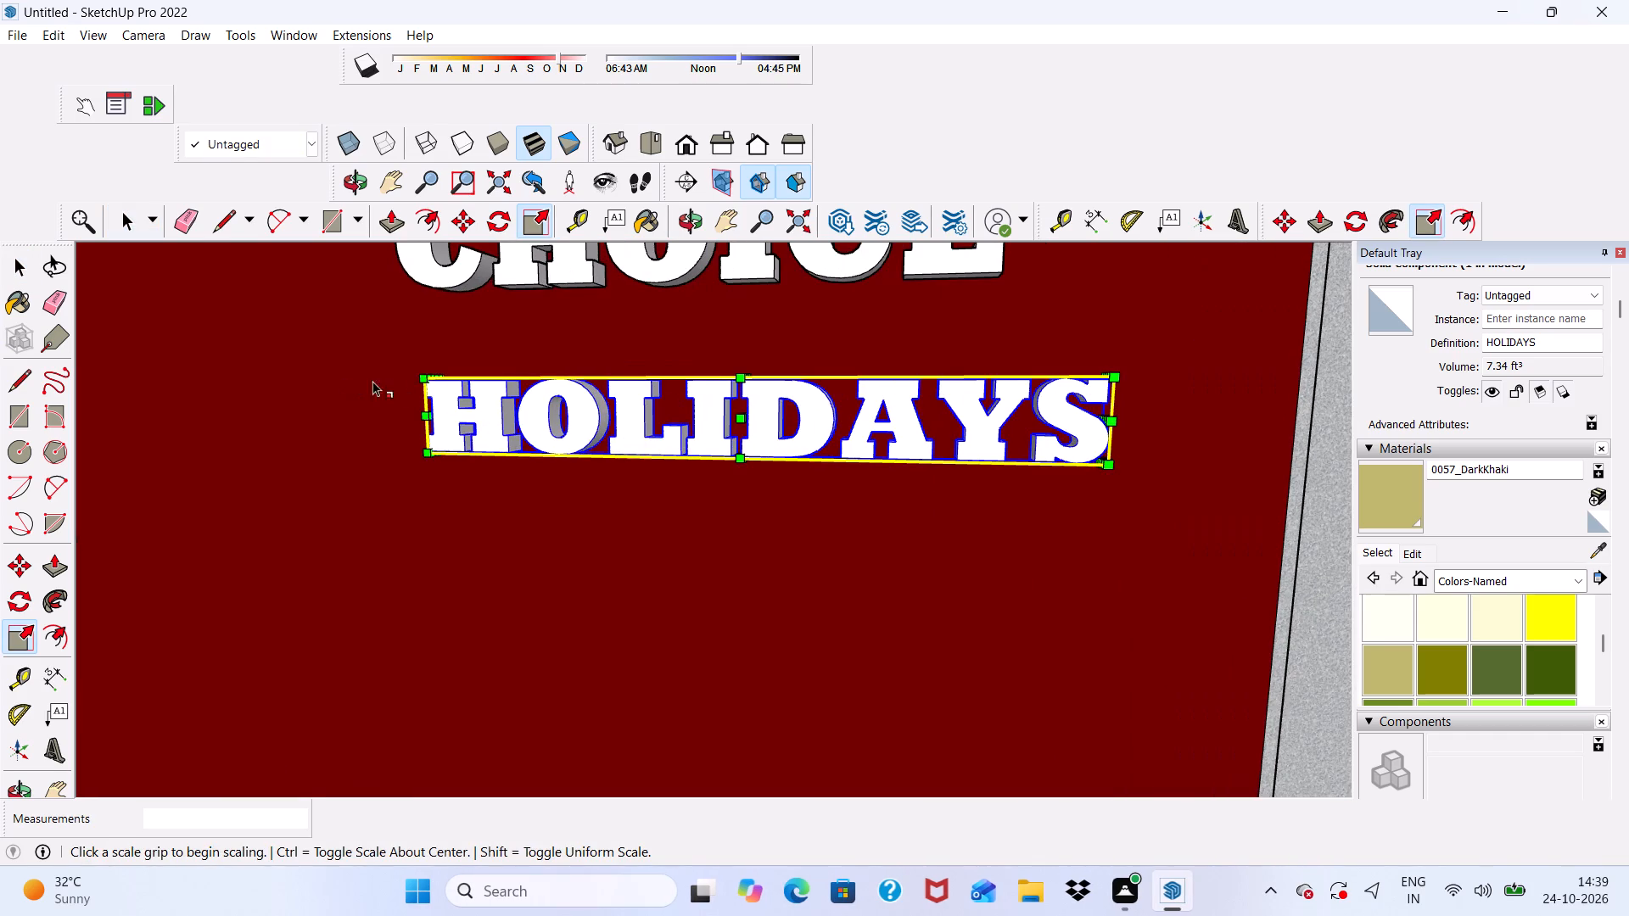
pyautogui.click(428, 383)
pyautogui.click(405, 356)
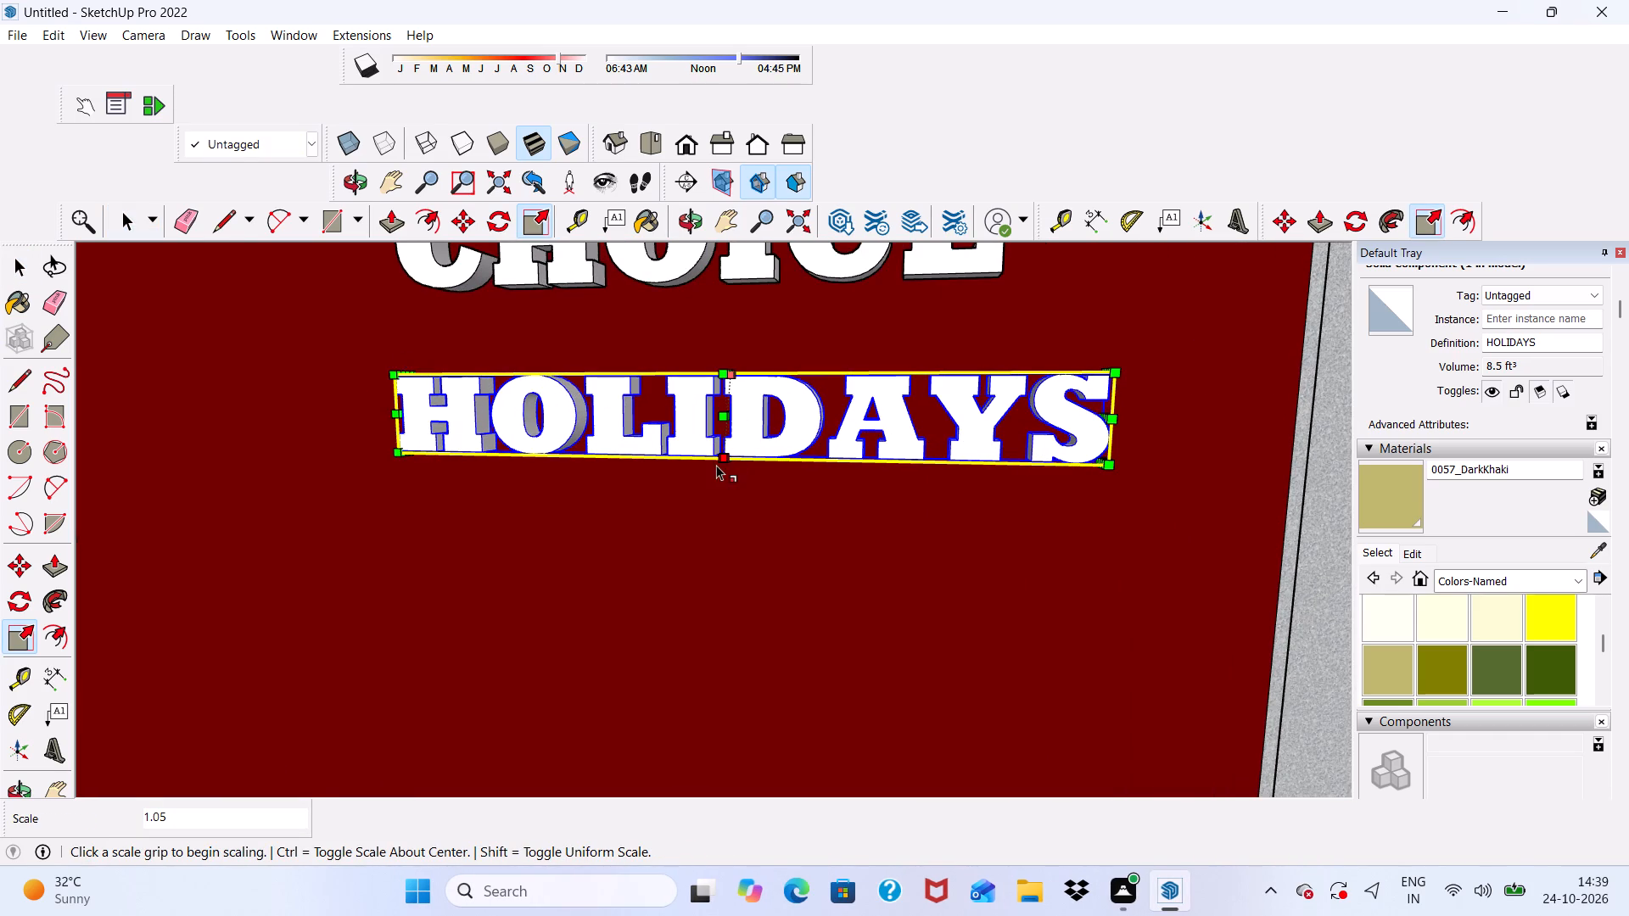
# Scale the HOLIDAYS lettering's depth outward from the wall by about 1.4 and deselect it.
pyautogui.moveTo(716, 466); pyautogui.dragTo(1115, 591, button='middle')
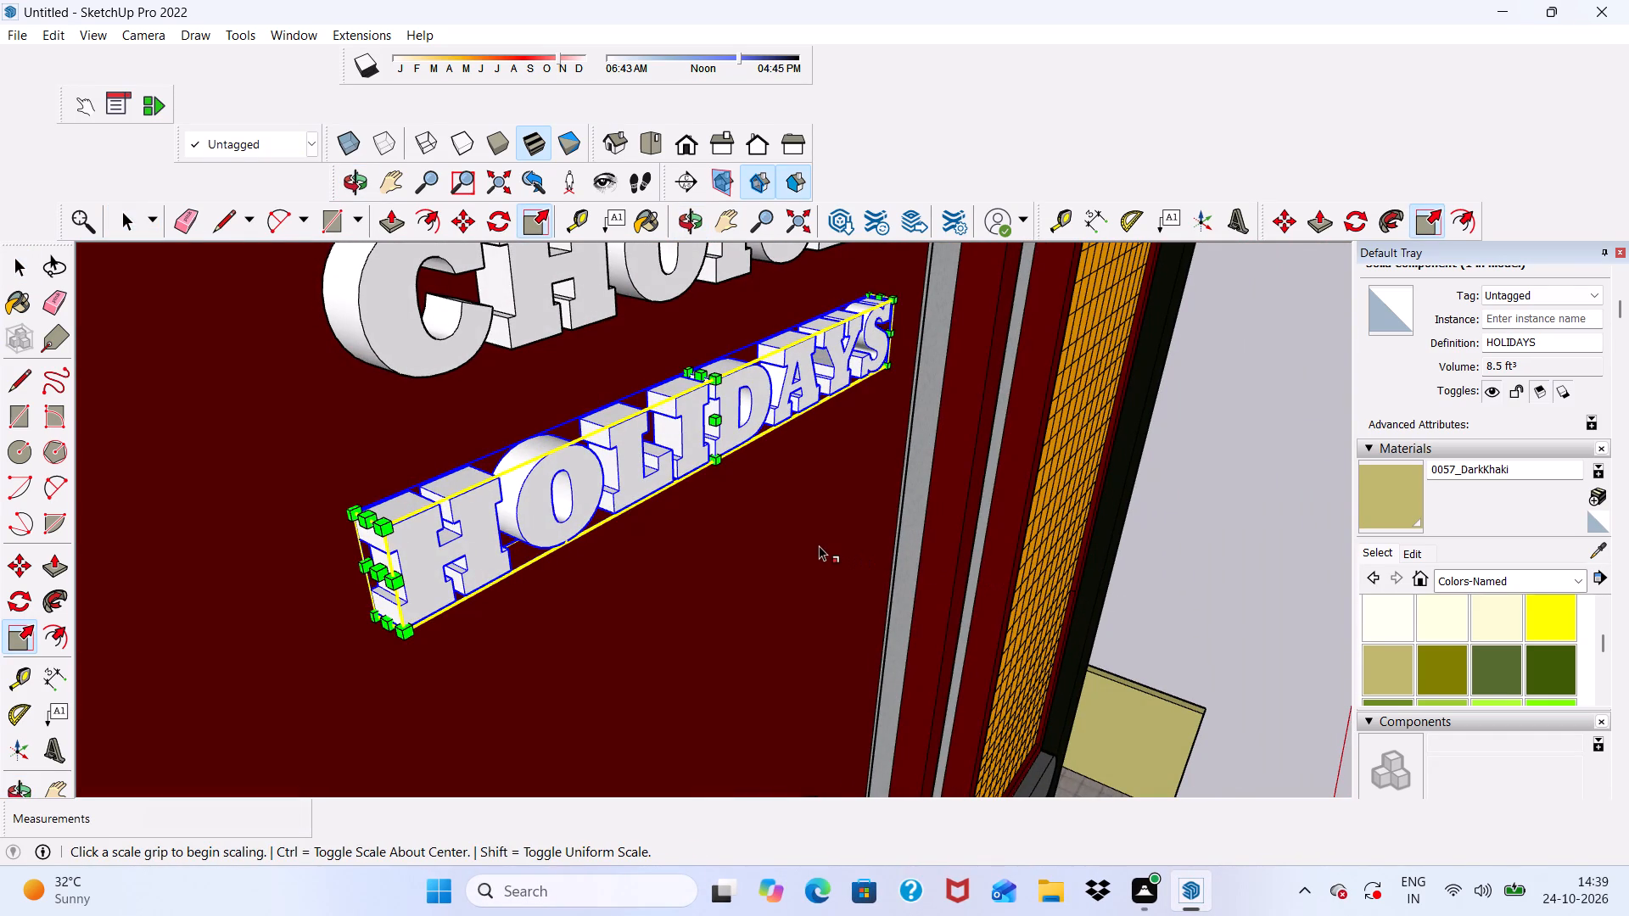
pyautogui.scroll(2, 707, 421)
pyautogui.click(707, 421)
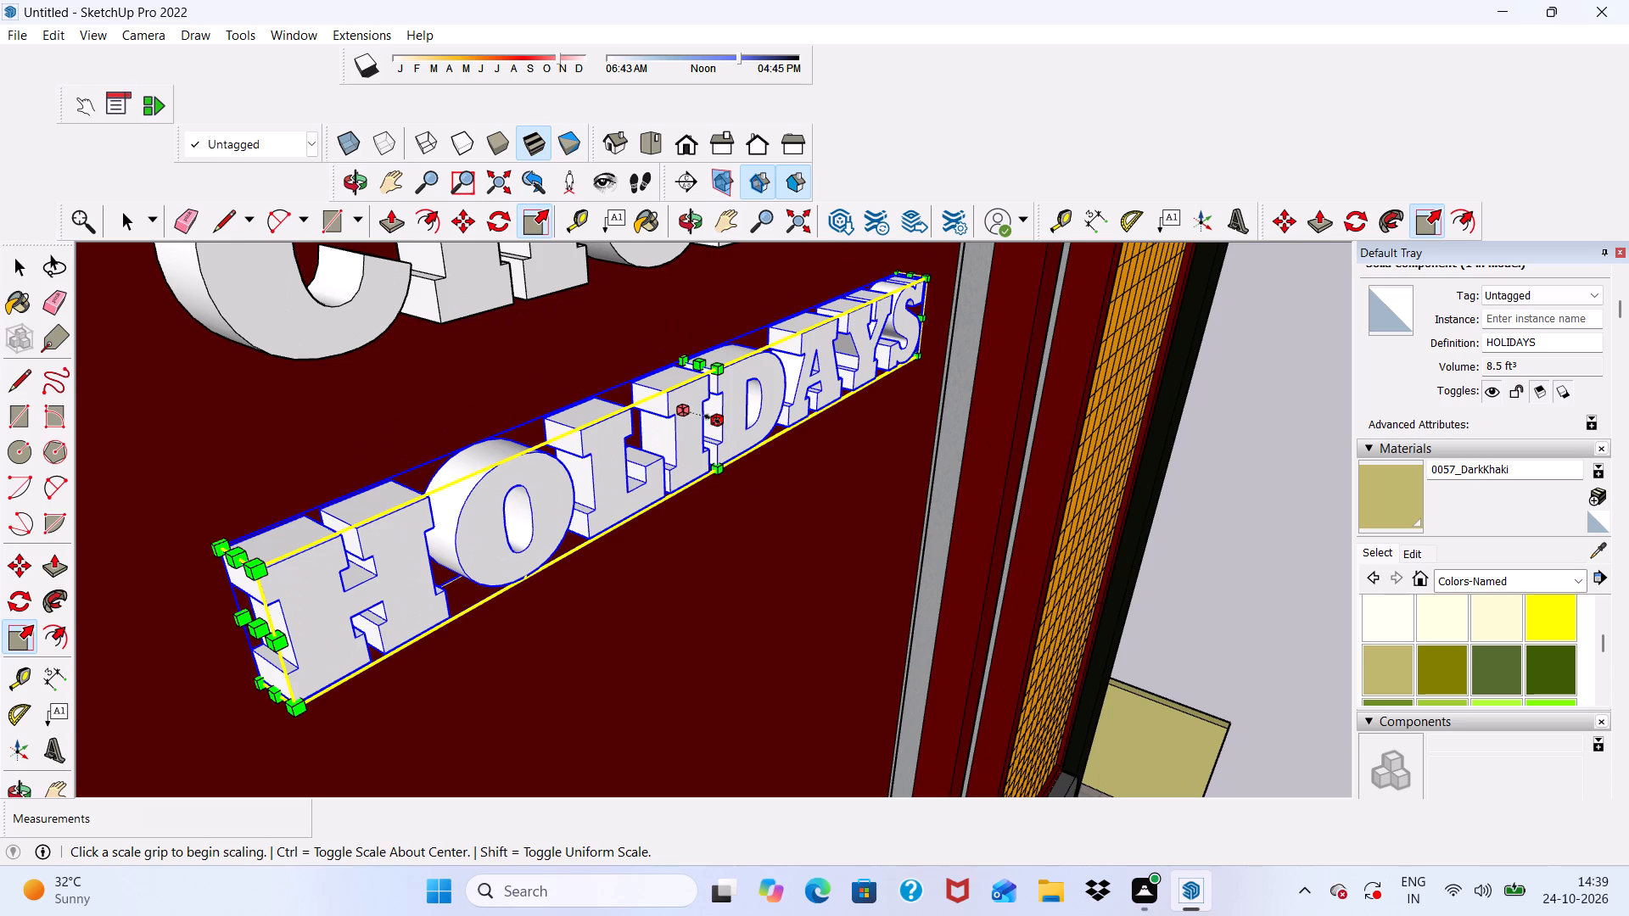
pyautogui.click(723, 419)
pyautogui.click(734, 420)
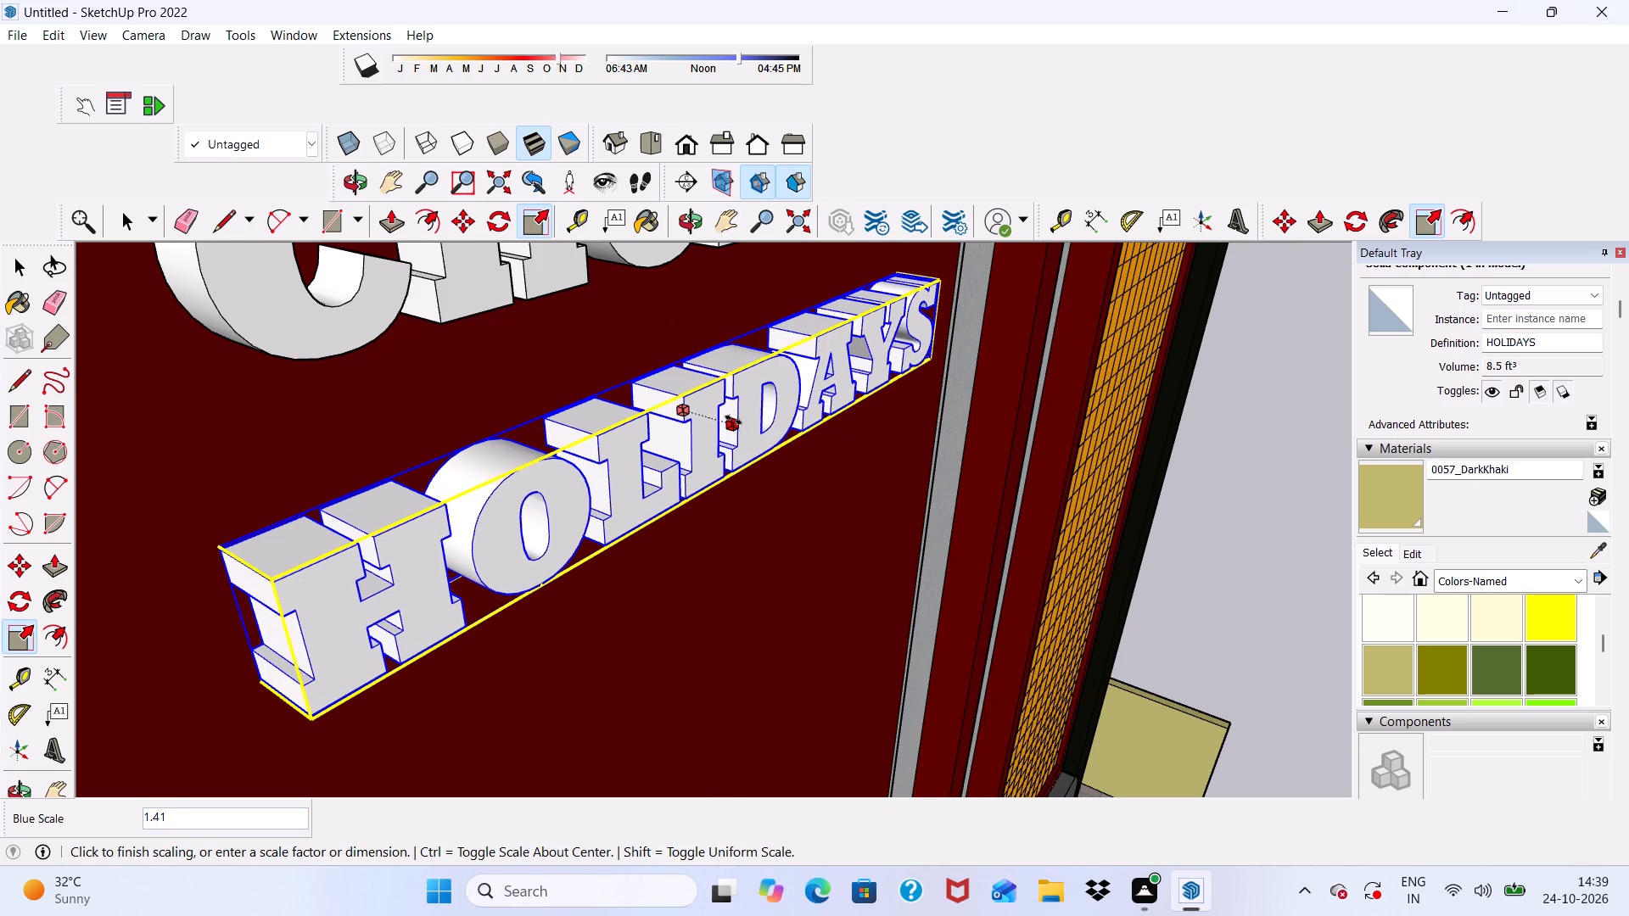
pyautogui.scroll(-9, 441, 447)
pyautogui.press('space')
pyautogui.scroll(-6, 619, 497)
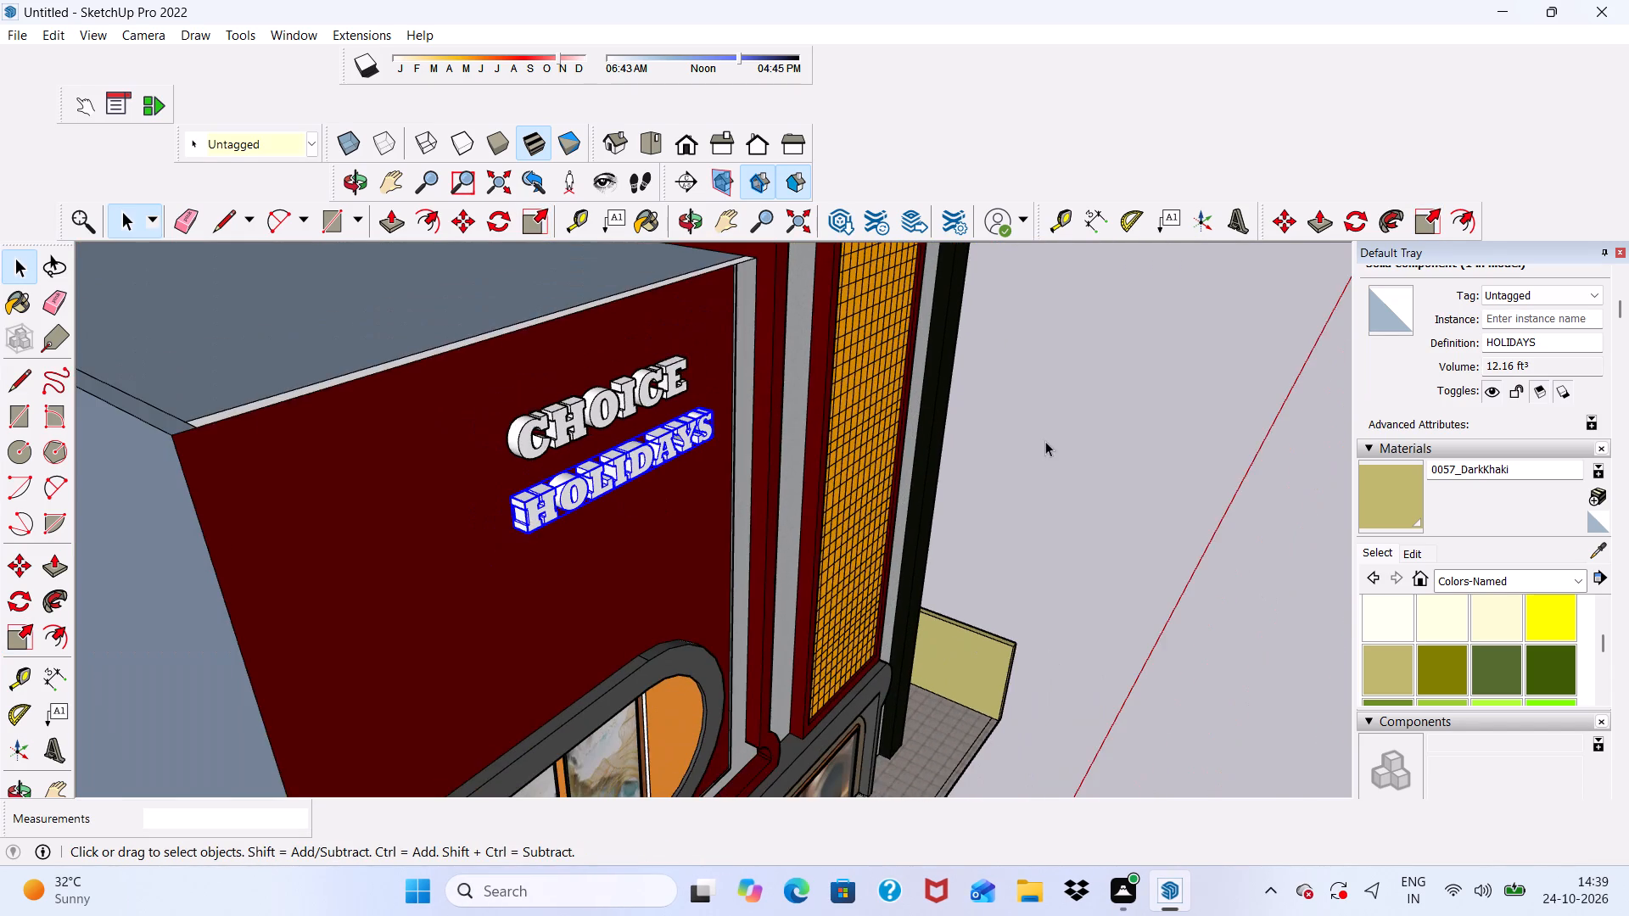
pyautogui.click(1049, 441)
# Examine the resized CHOICE HOLIDAYS signage on the facade up close, from several angles and against the whole building.
pyautogui.scroll(-1, 898, 493)
pyautogui.moveTo(862, 512); pyautogui.dragTo(507, 435, button='middle')
pyautogui.scroll(4, 507, 435)
pyautogui.scroll(-5, 446, 388)
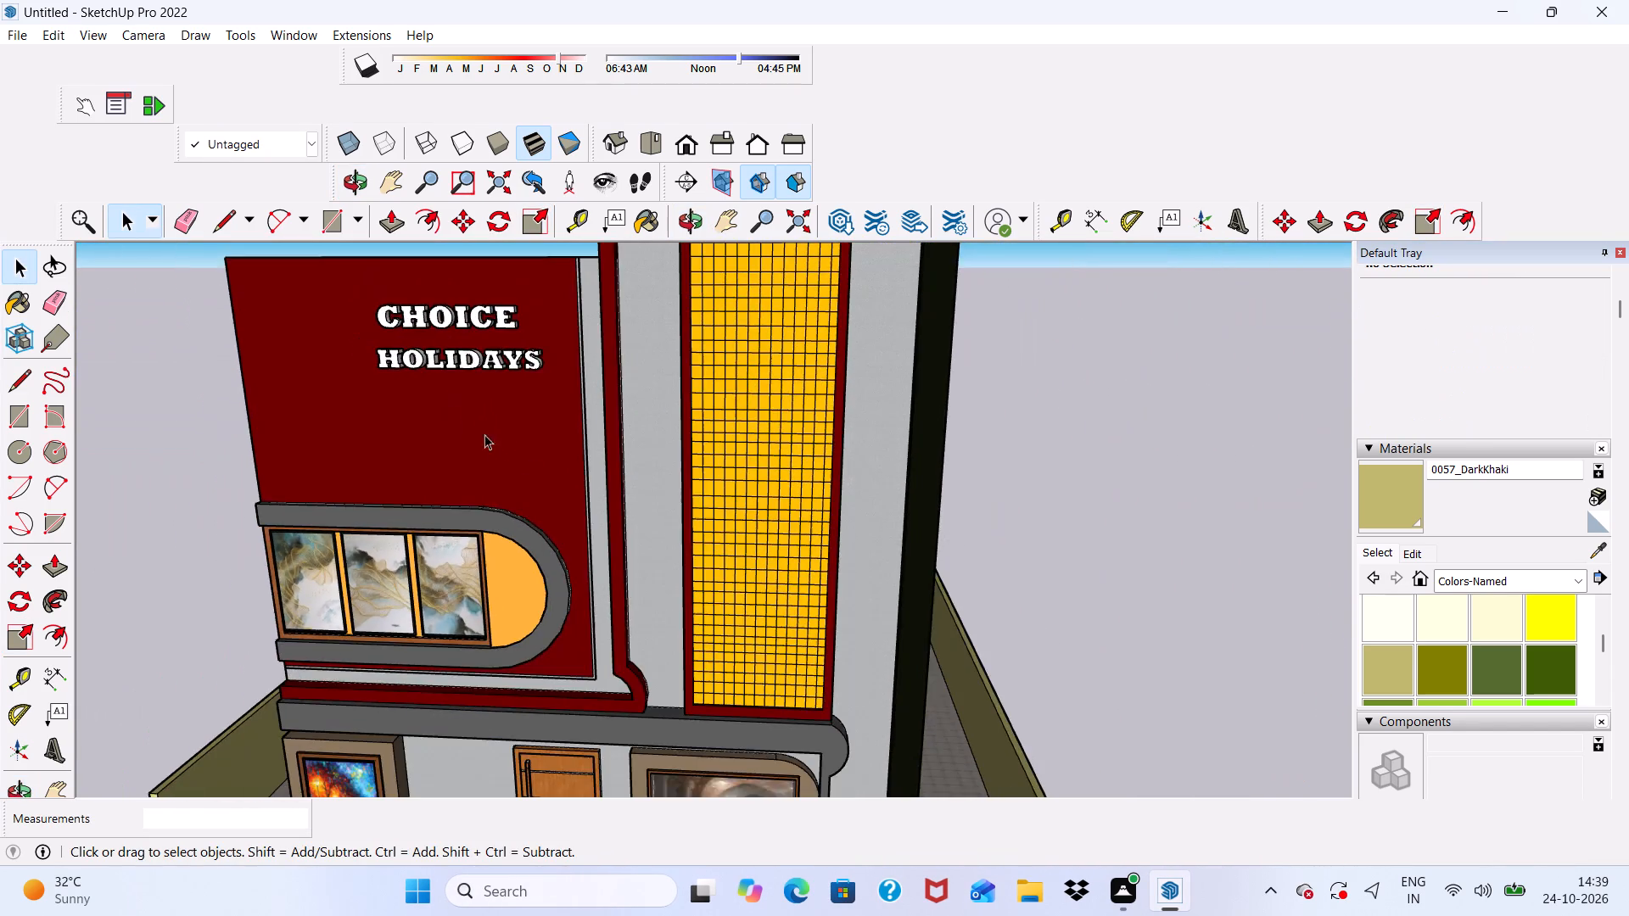
pyautogui.moveTo(525, 461); pyautogui.dragTo(475, 336, button='middle')
pyautogui.scroll(6, 478, 359)
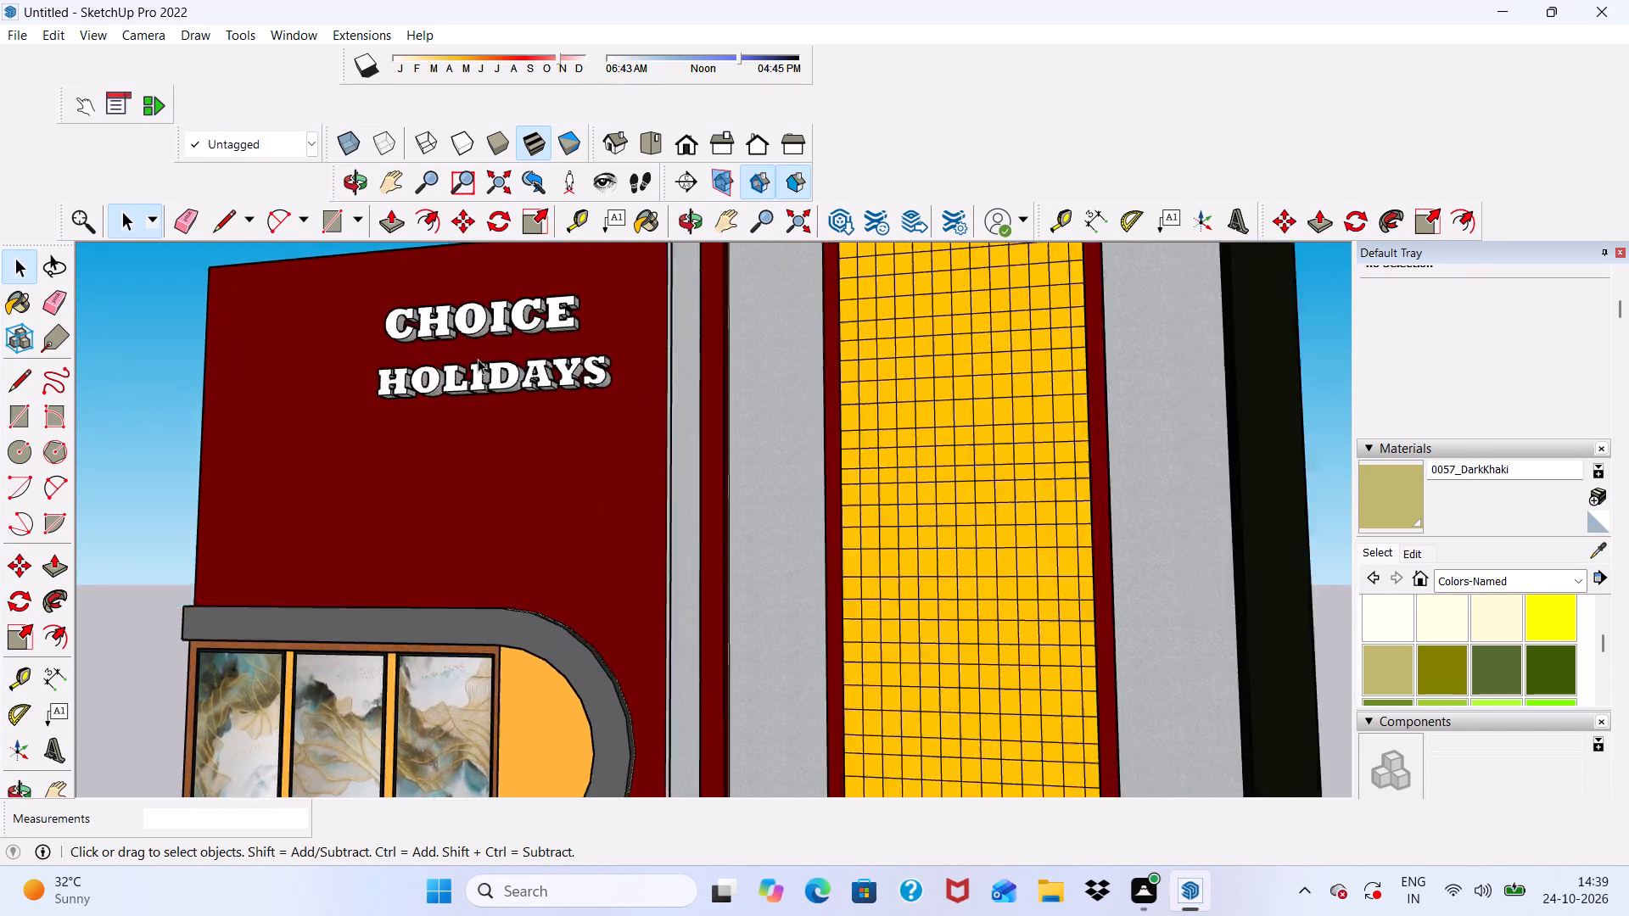
pyautogui.scroll(2, 478, 359)
pyautogui.scroll(-5, 495, 352)
pyautogui.moveTo(545, 422); pyautogui.dragTo(694, 450, button='middle')
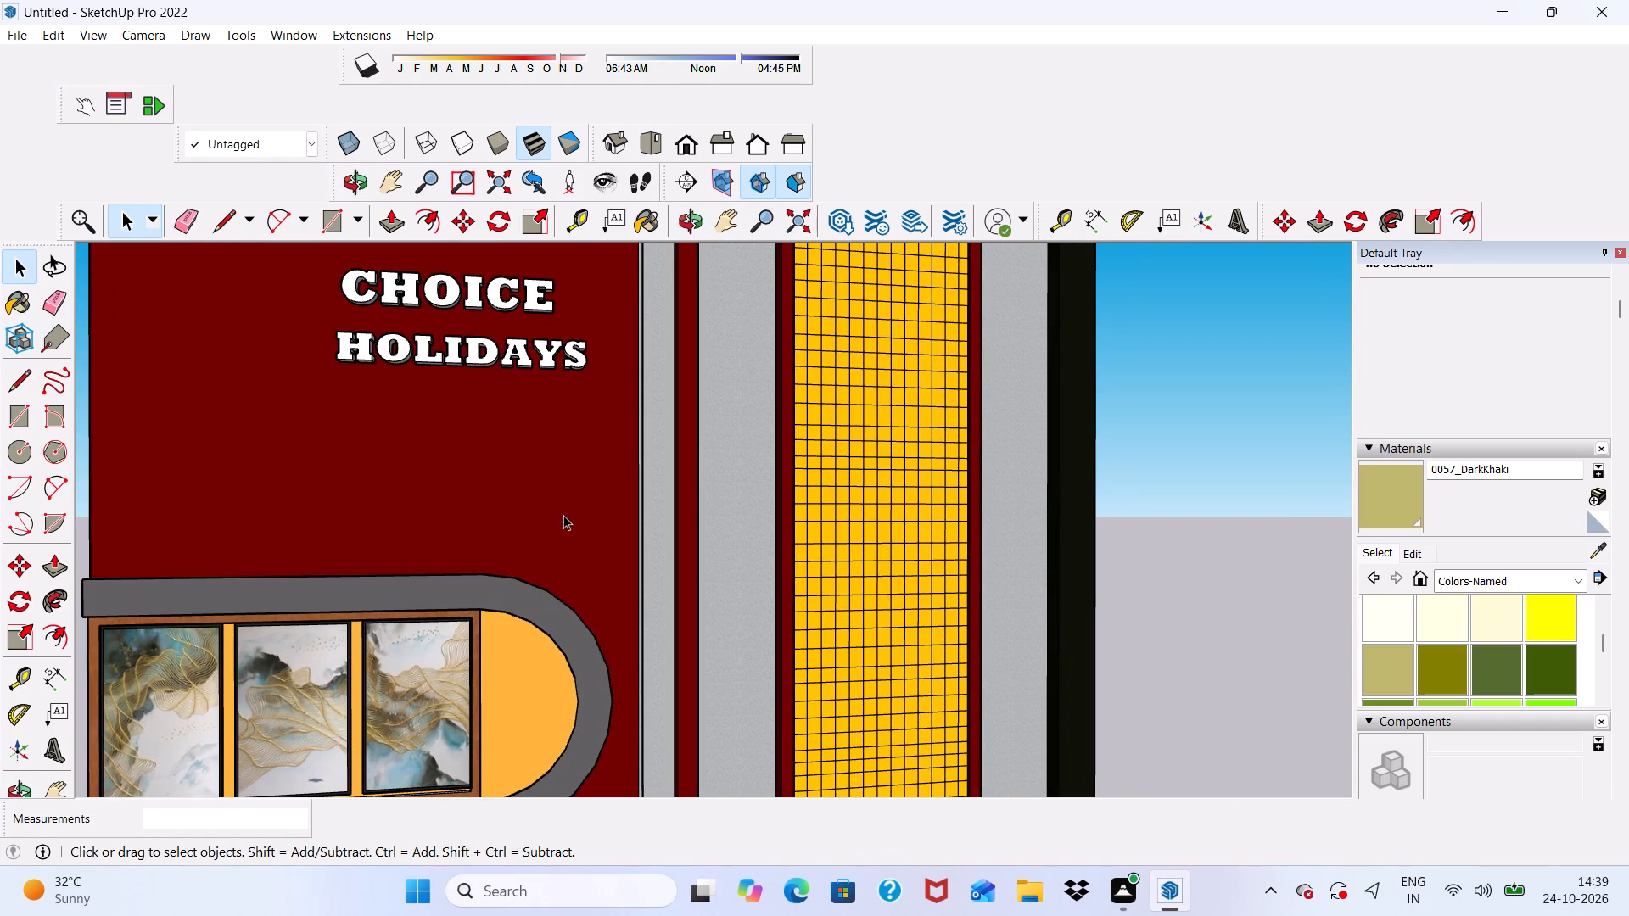
pyautogui.scroll(-9, 551, 428)
pyautogui.moveTo(874, 650); pyautogui.dragTo(699, 659, button='middle')
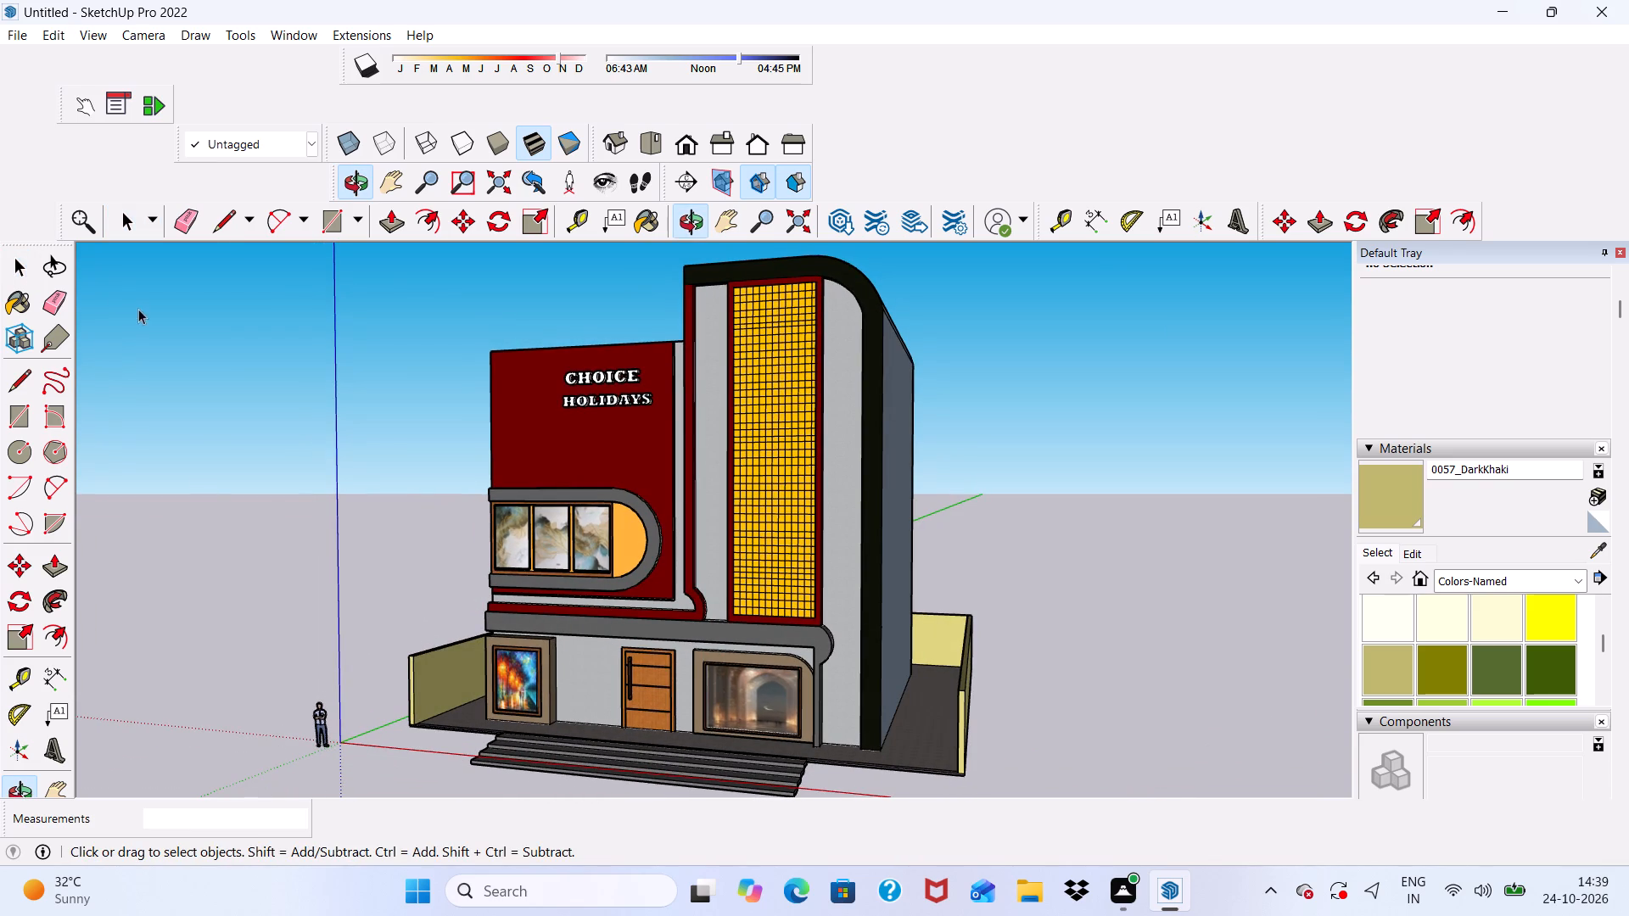
# Start a new 3D text and replace its placeholder wording with "#BE HERE BE THERE".
pyautogui.click(50, 740)
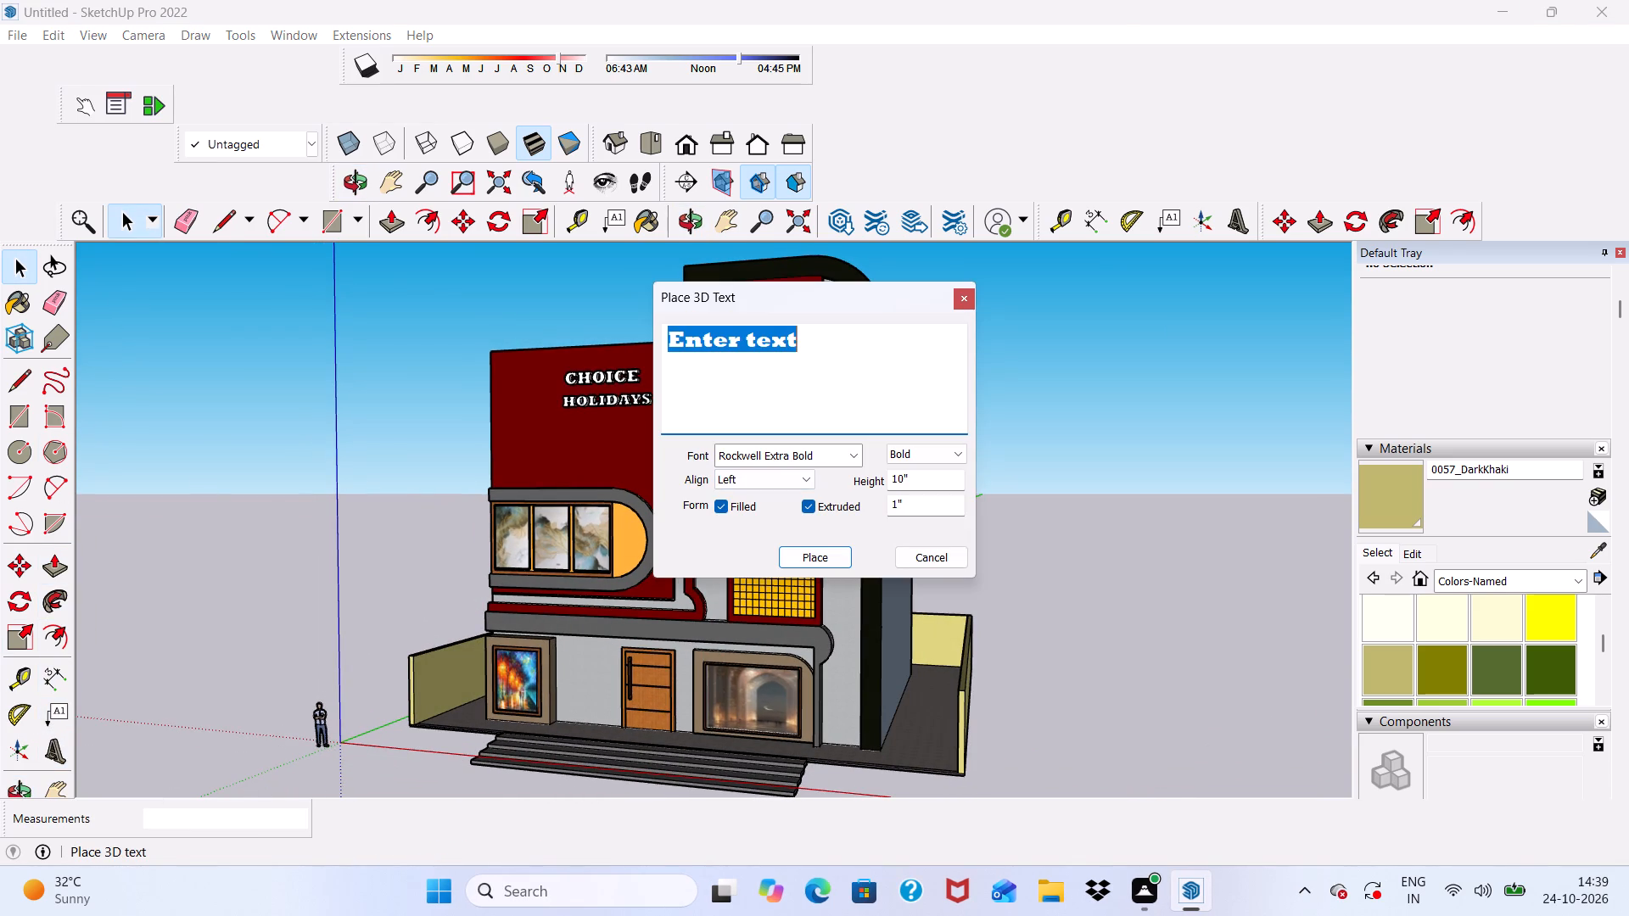
pyautogui.click(794, 347)
pyautogui.press('BackSpace')
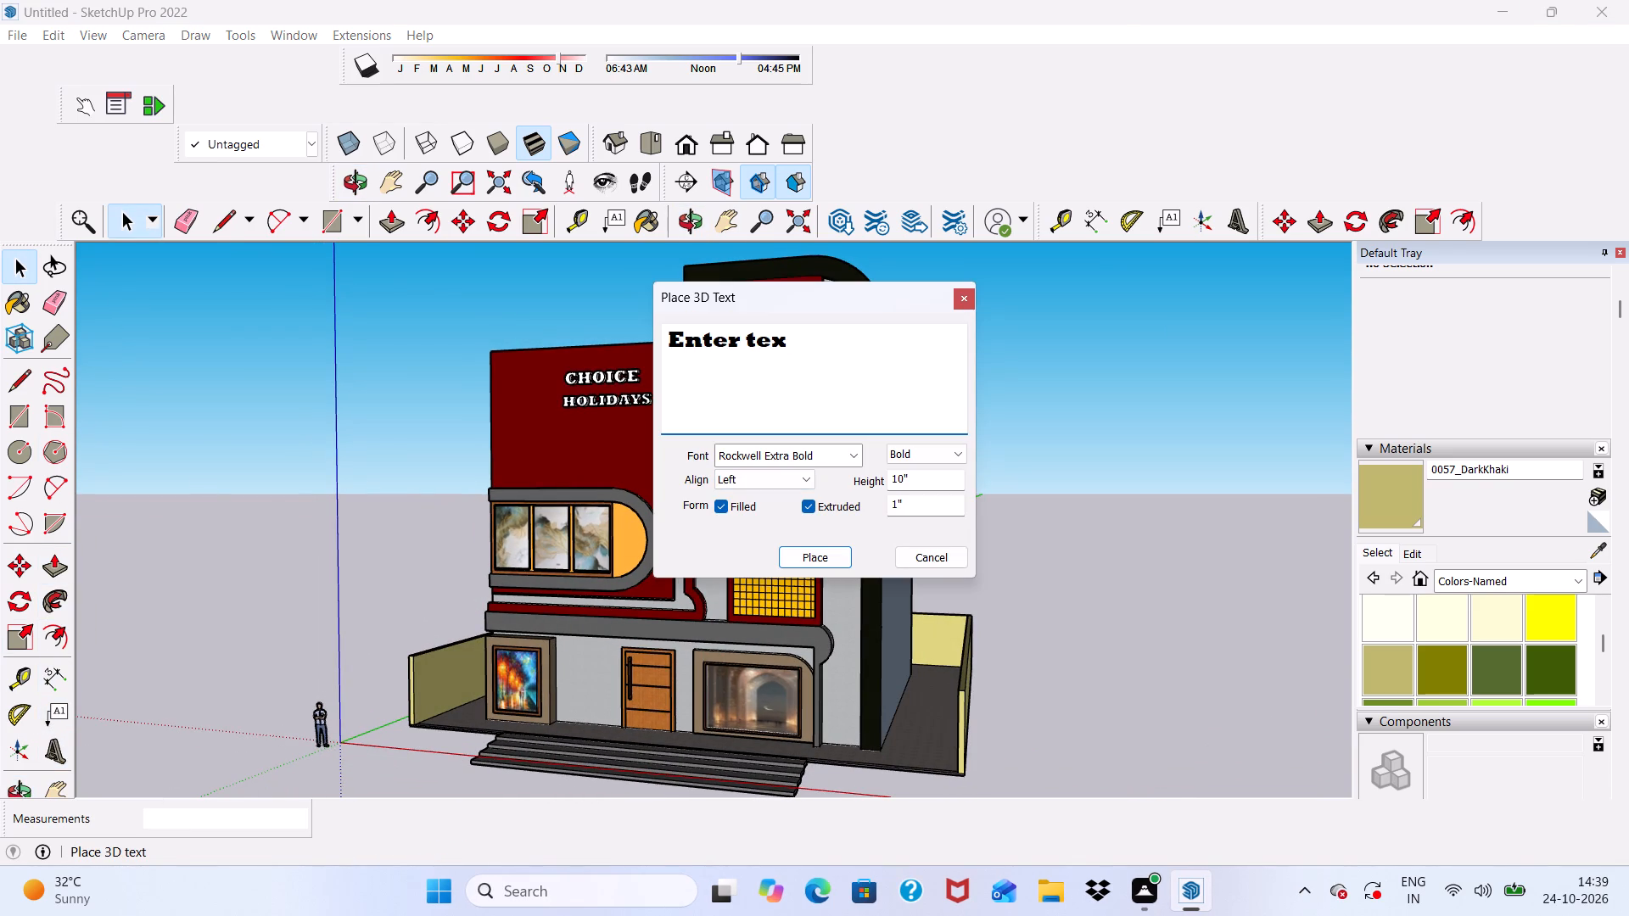
pyautogui.press('3')
pyautogui.press('BackSpace')
pyautogui.press('BackSpace')
pyautogui.press('BackSpace')
pyautogui.press('BackSpace')
pyautogui.press('BackSpace')
pyautogui.press('BackSpace')
pyautogui.press('BackSpace')
pyautogui.press('BackSpace')
pyautogui.press('BackSpace')
pyautogui.press('BackSpace')
pyautogui.press('BackSpace')
pyautogui.press('BackSpace')
pyautogui.press('BackSpace')
pyautogui.press('BackSpace')
pyautogui.press('BackSpace')
pyautogui.press('BackSpace')
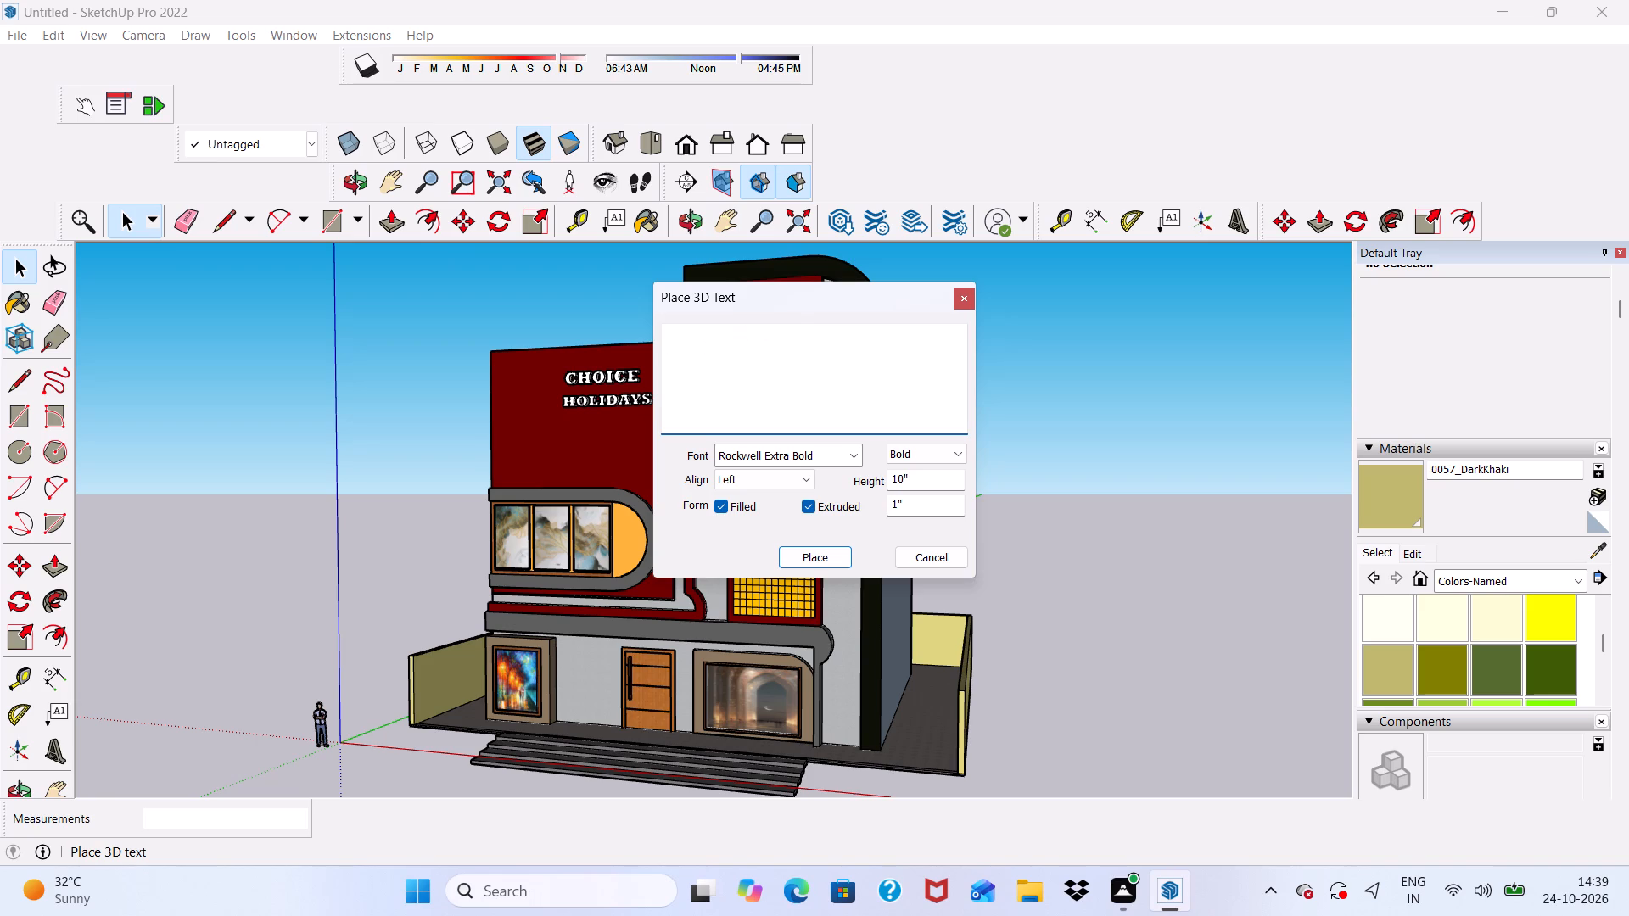
pyautogui.hotkey('shift', '#')
pyautogui.write('BE')
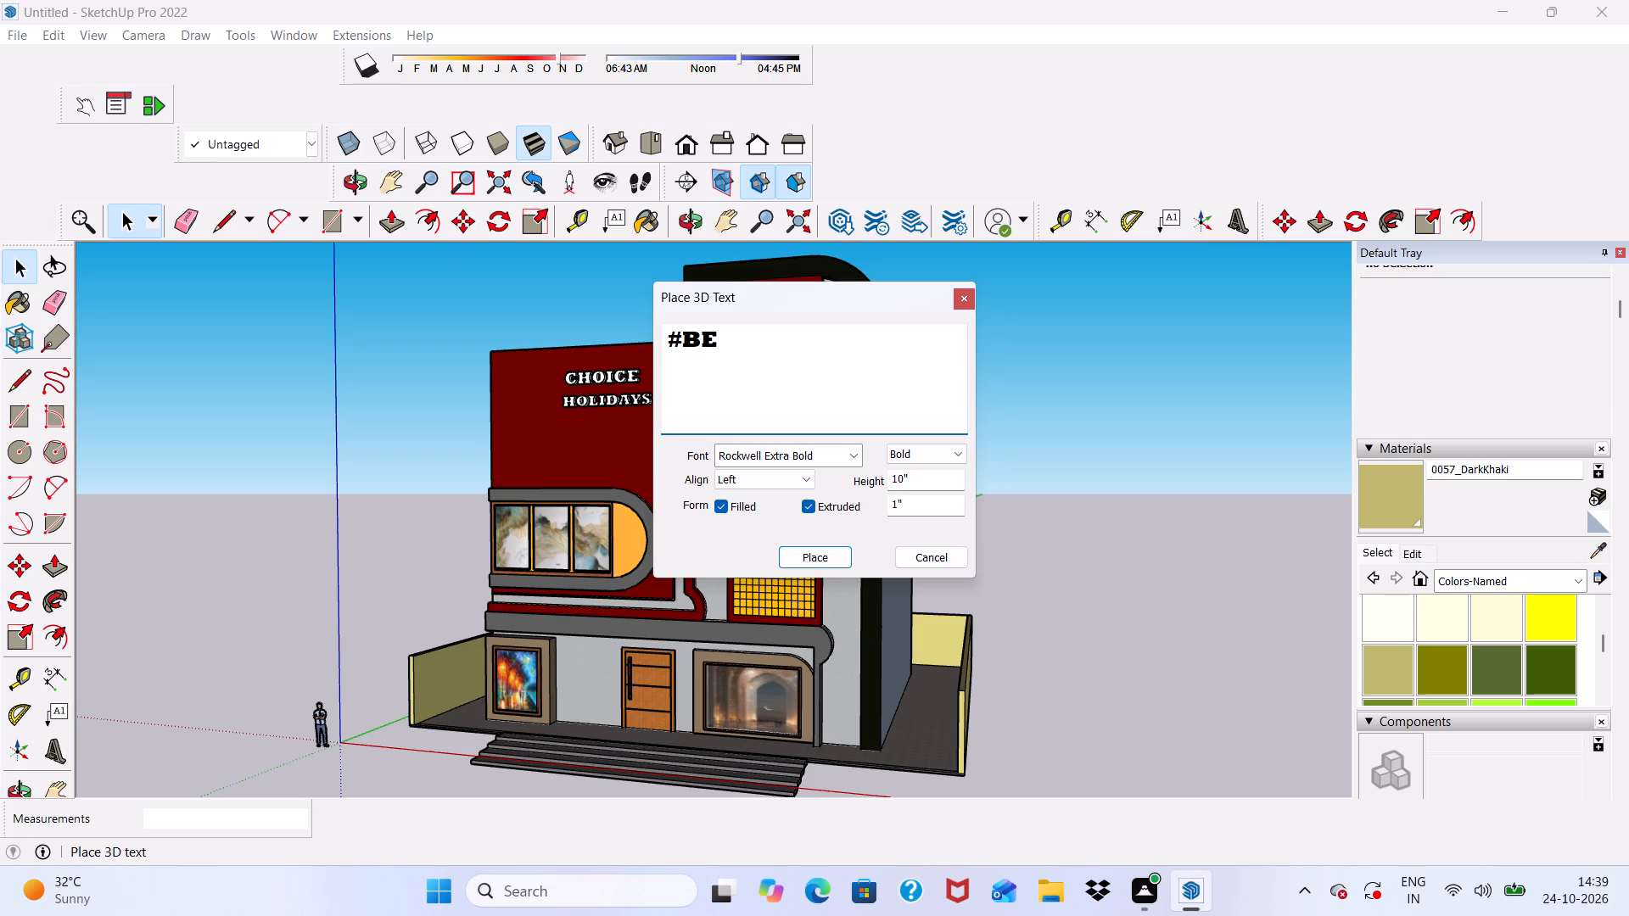
pyautogui.press('space')
pyautogui.write('HERE')
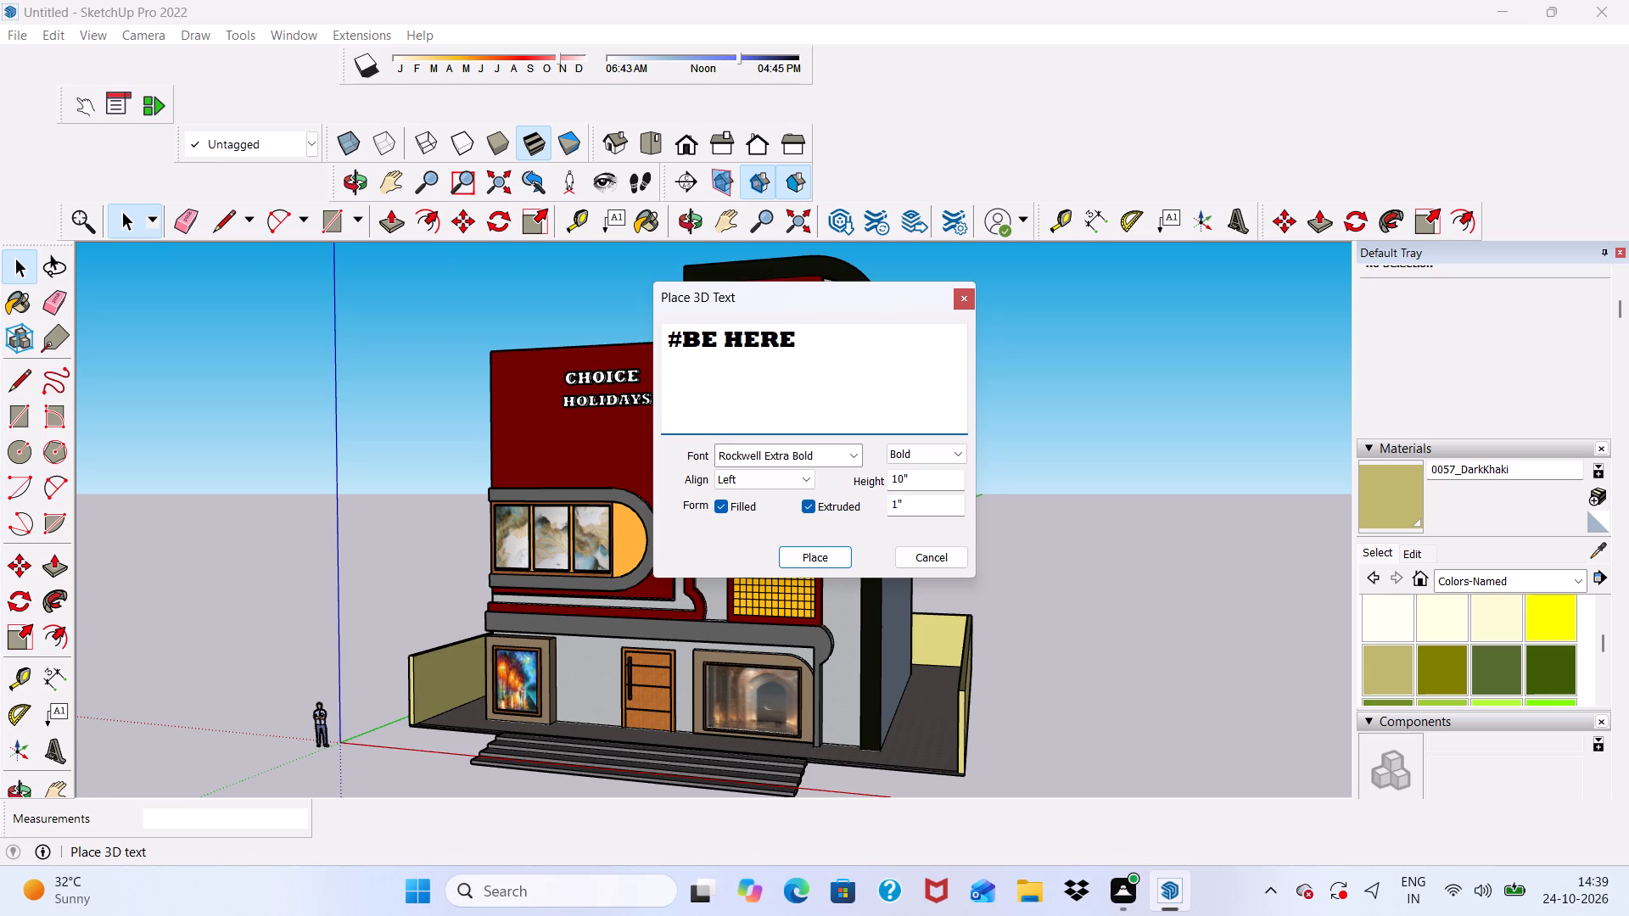
pyautogui.press('space')
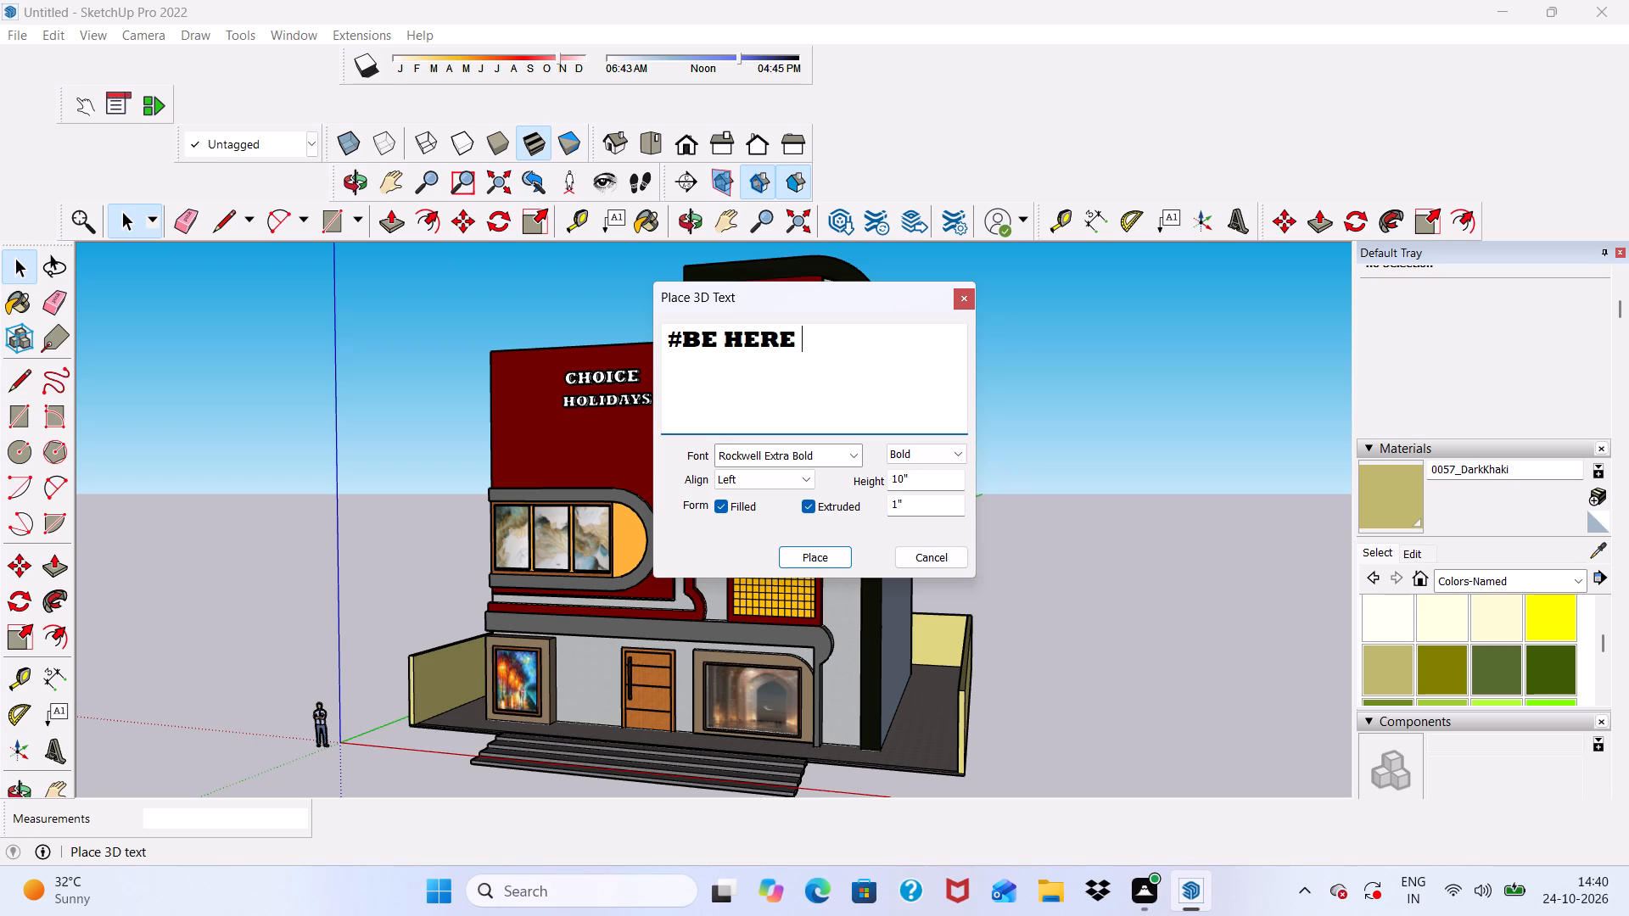
pyautogui.write('BE')
pyautogui.press('space')
pyautogui.write('THERE')
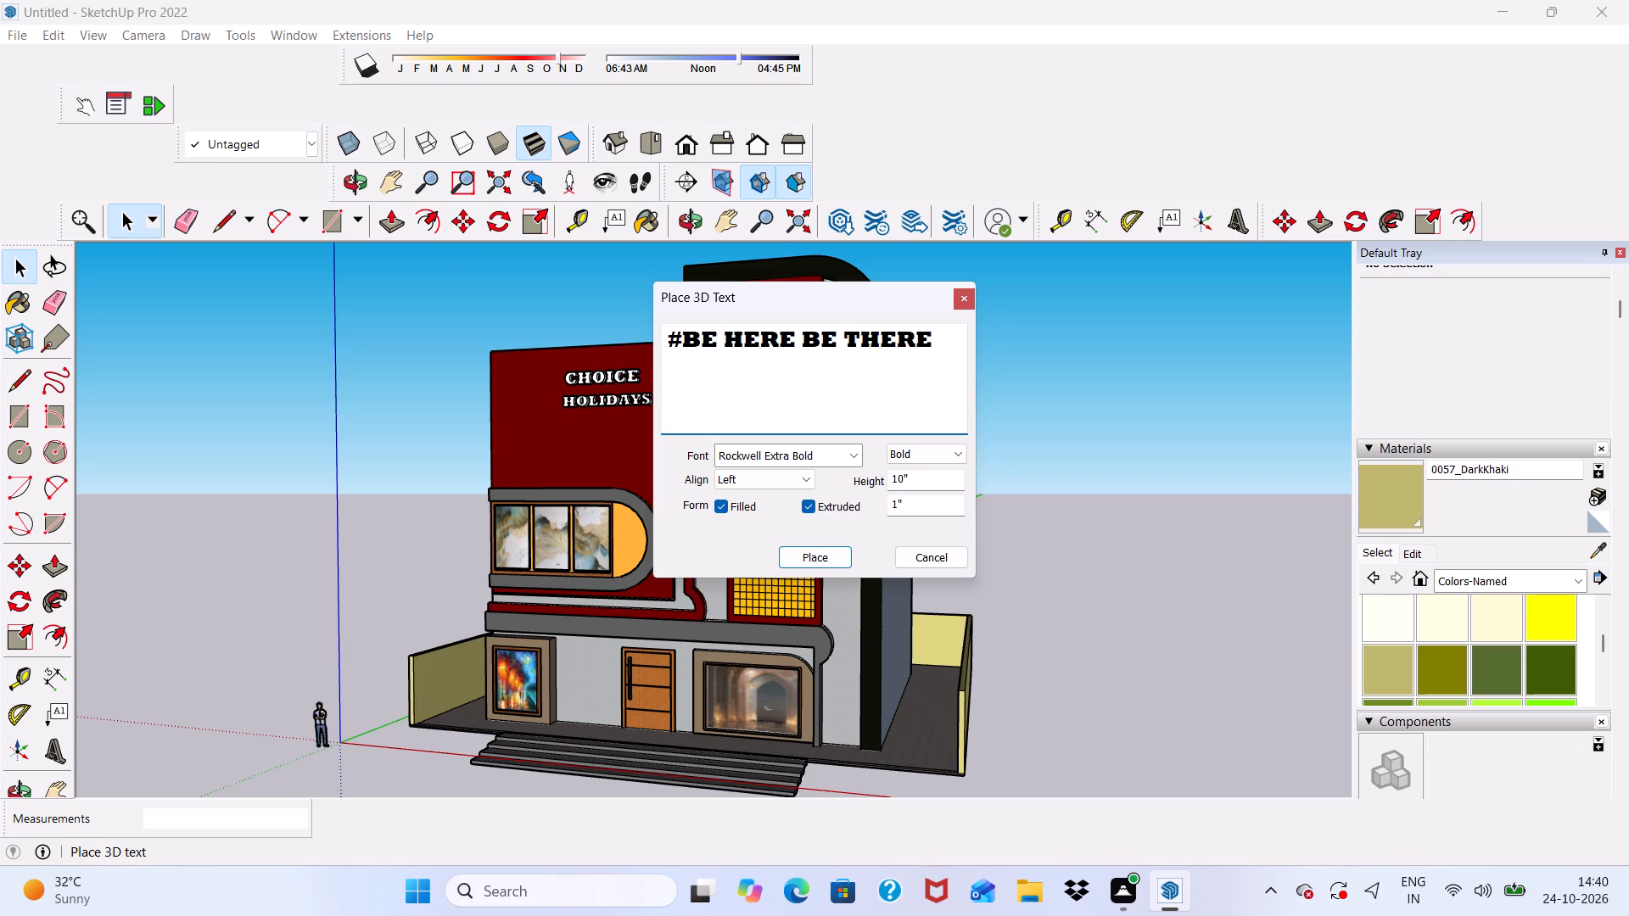
# Place the #BE HERE BE THERE text on the front facade, at the rounded end of the dark grey band above the arch-picture window.
pyautogui.click(820, 562)
pyautogui.scroll(16, 795, 707)
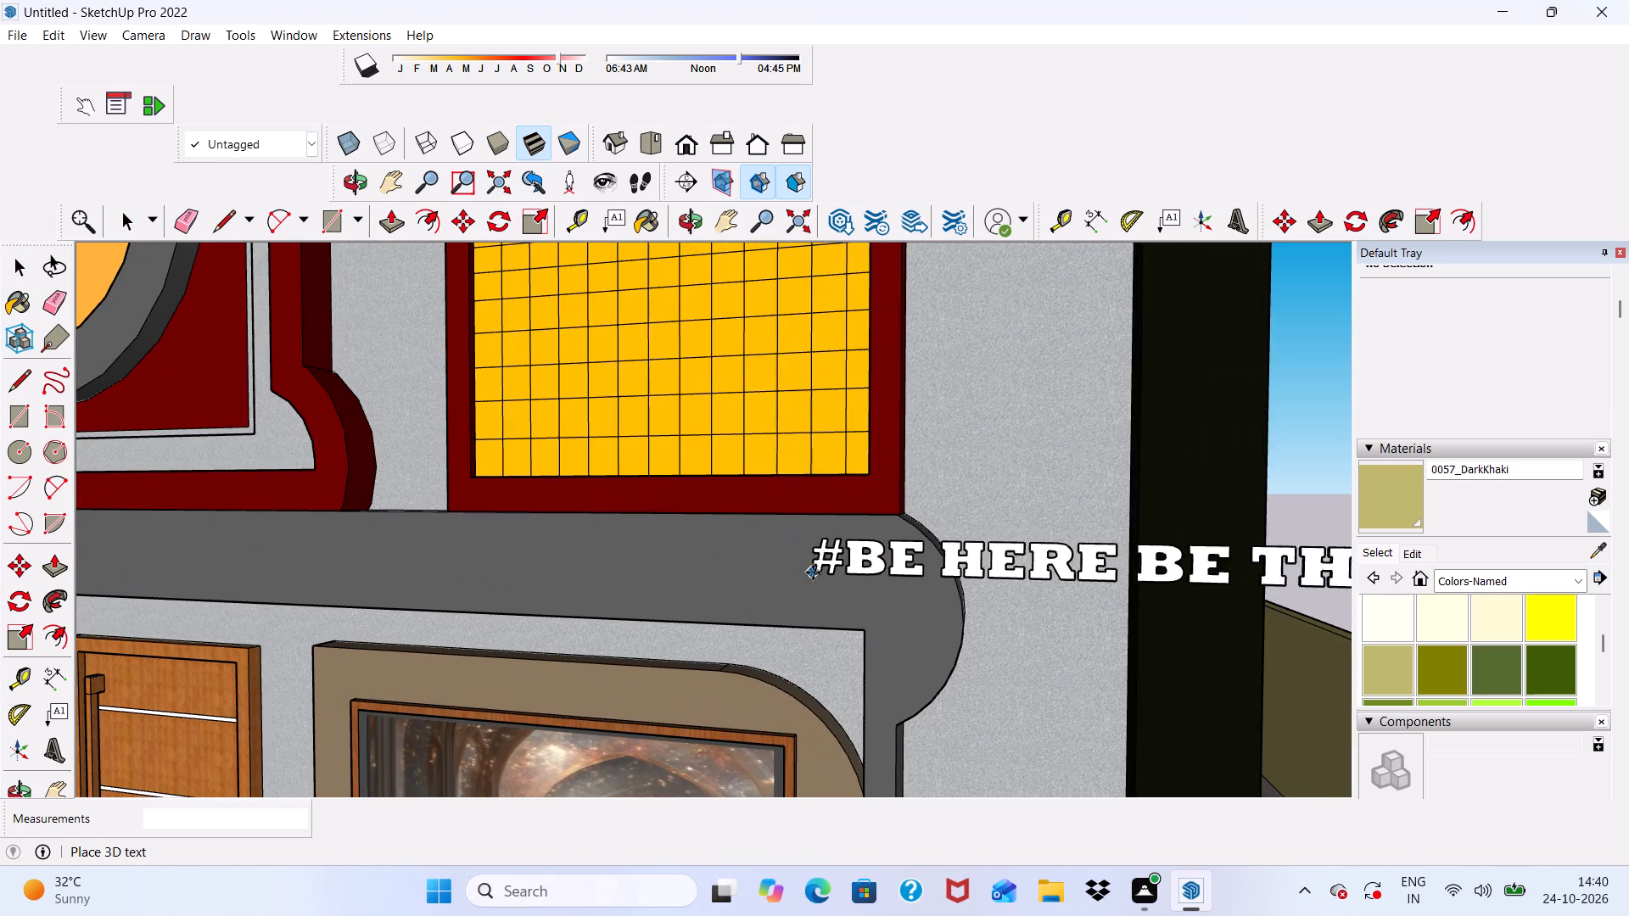
pyautogui.scroll(-10, 386, 569)
pyautogui.scroll(1, 457, 523)
pyautogui.moveTo(461, 522); pyautogui.dragTo(775, 492, button='middle')
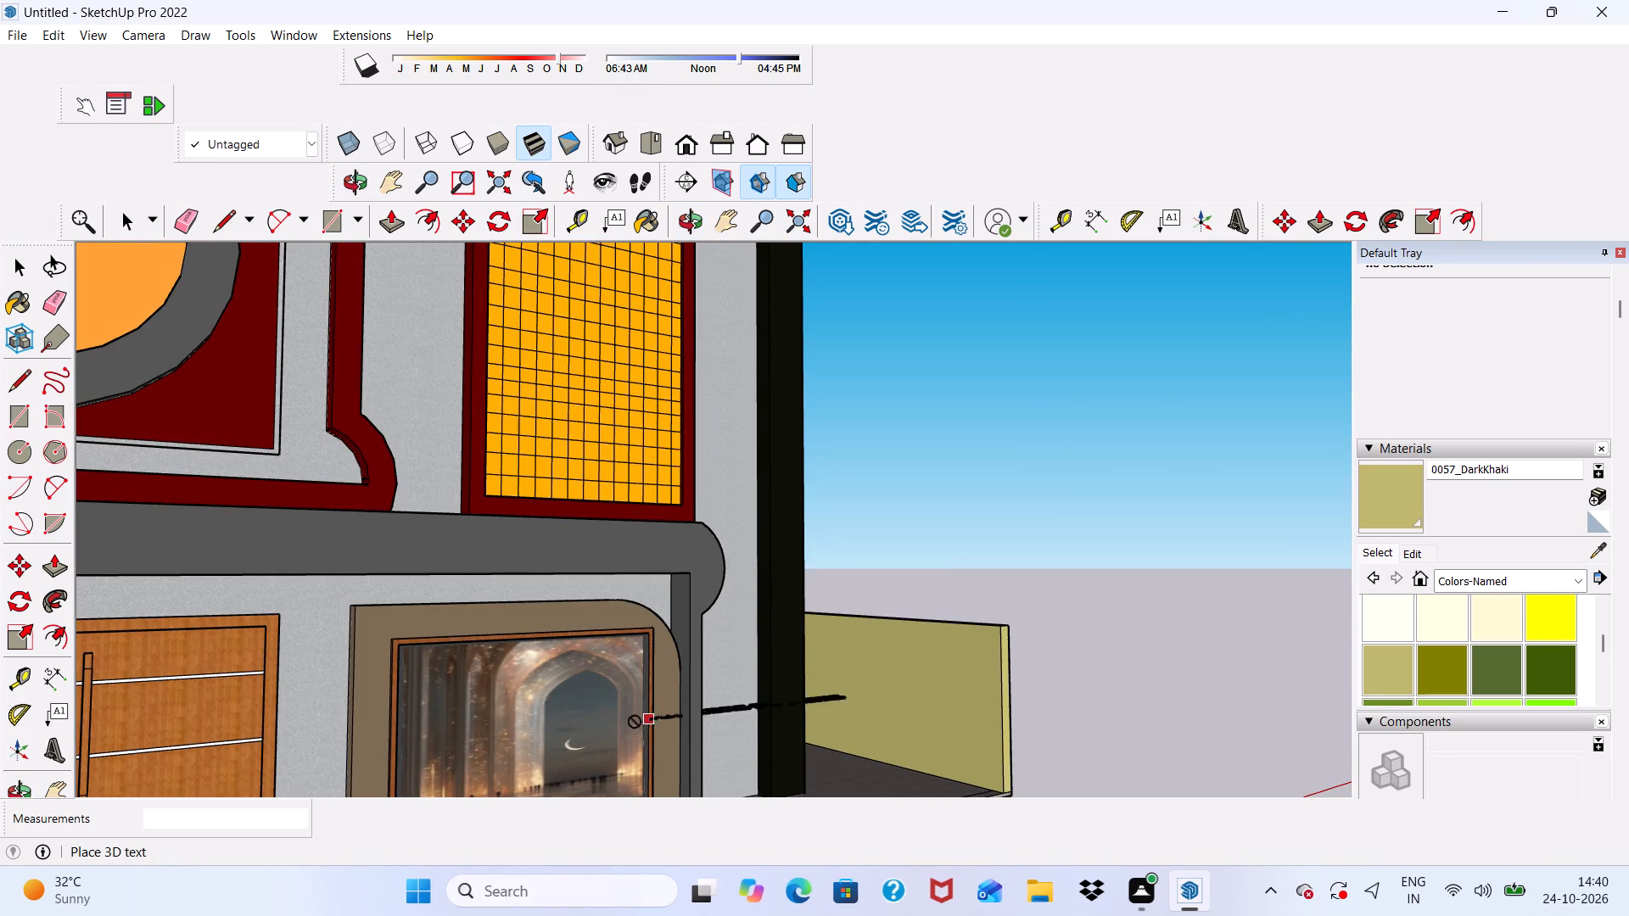
pyautogui.click(568, 560)
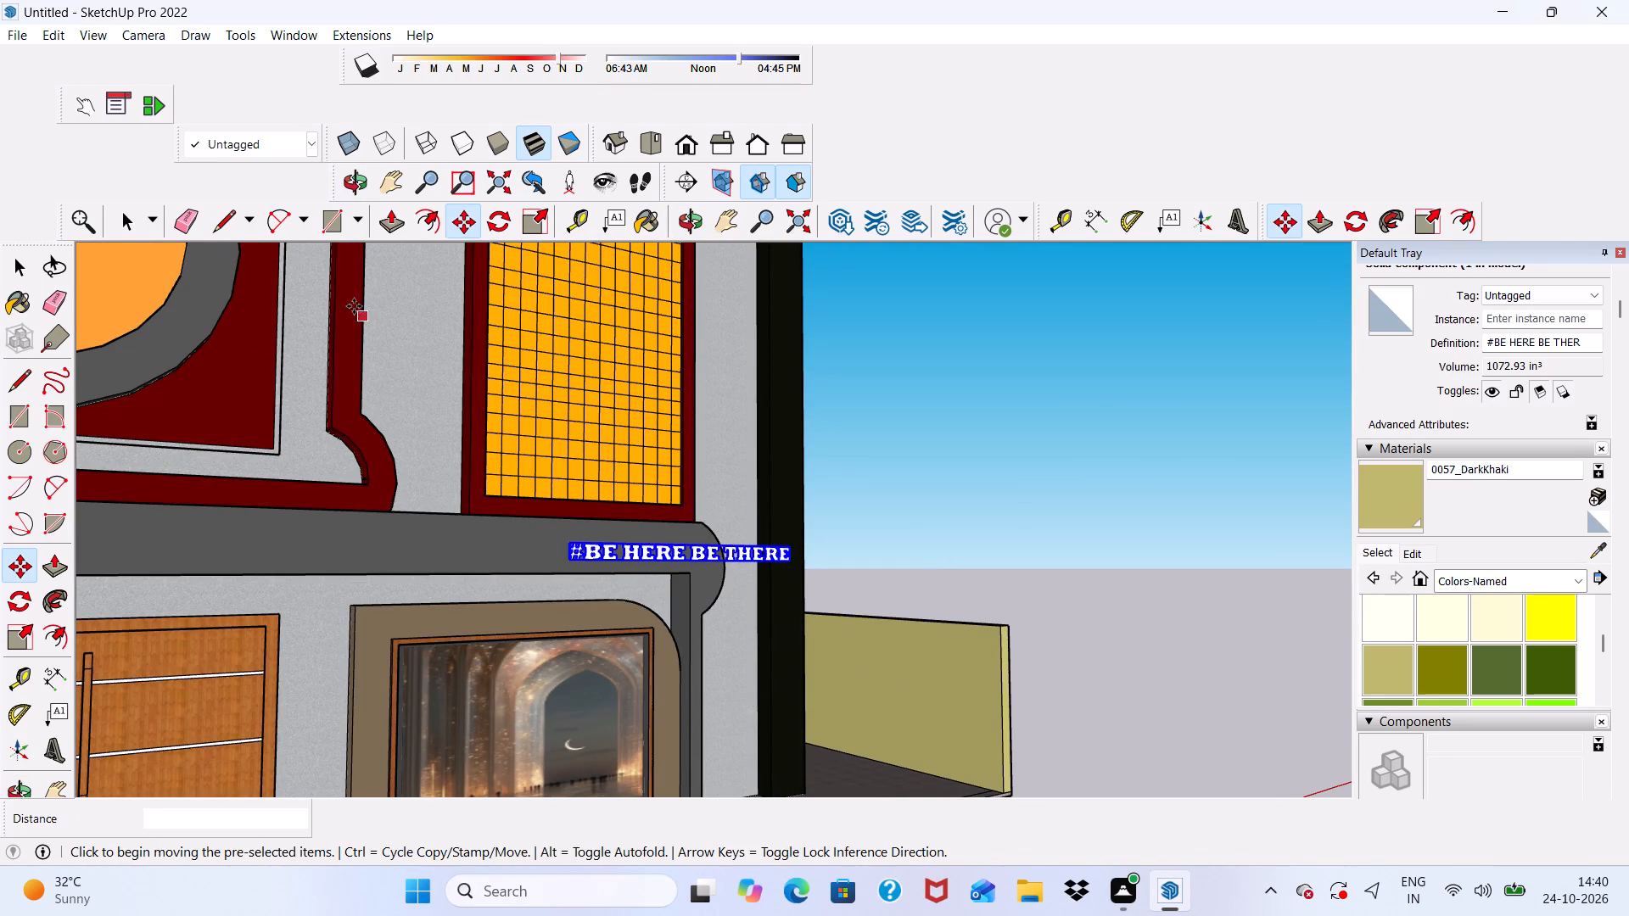
# Rotate the #BE HERE BE THERE lettering in the facade plane so it runs vertically and reads upward.
pyautogui.click(507, 224)
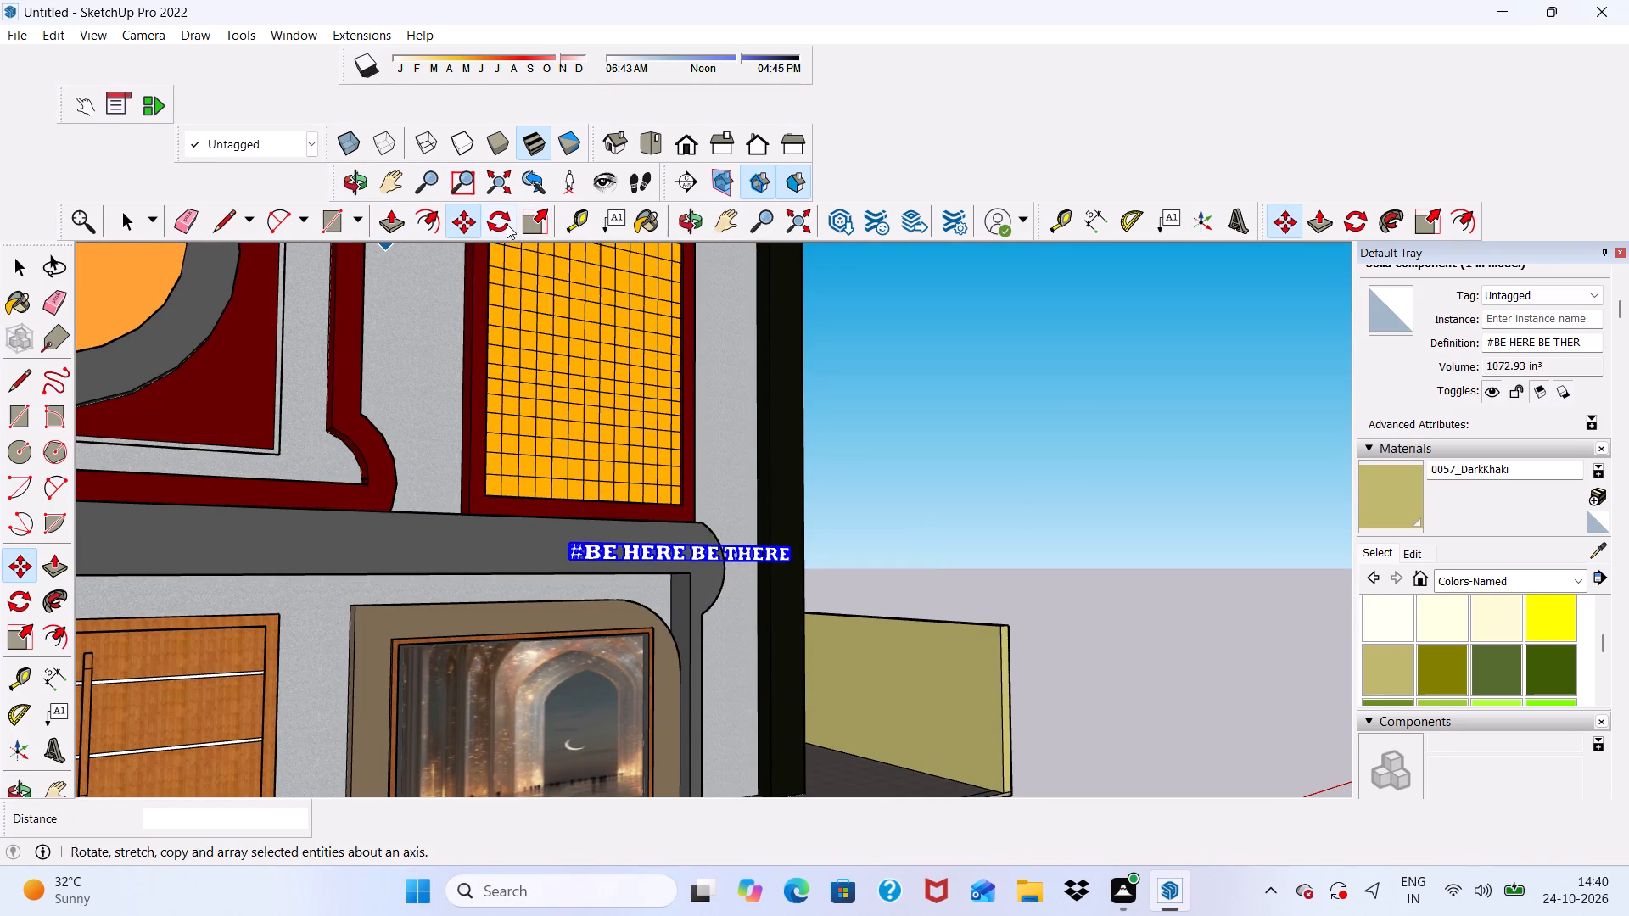
pyautogui.scroll(7, 735, 531)
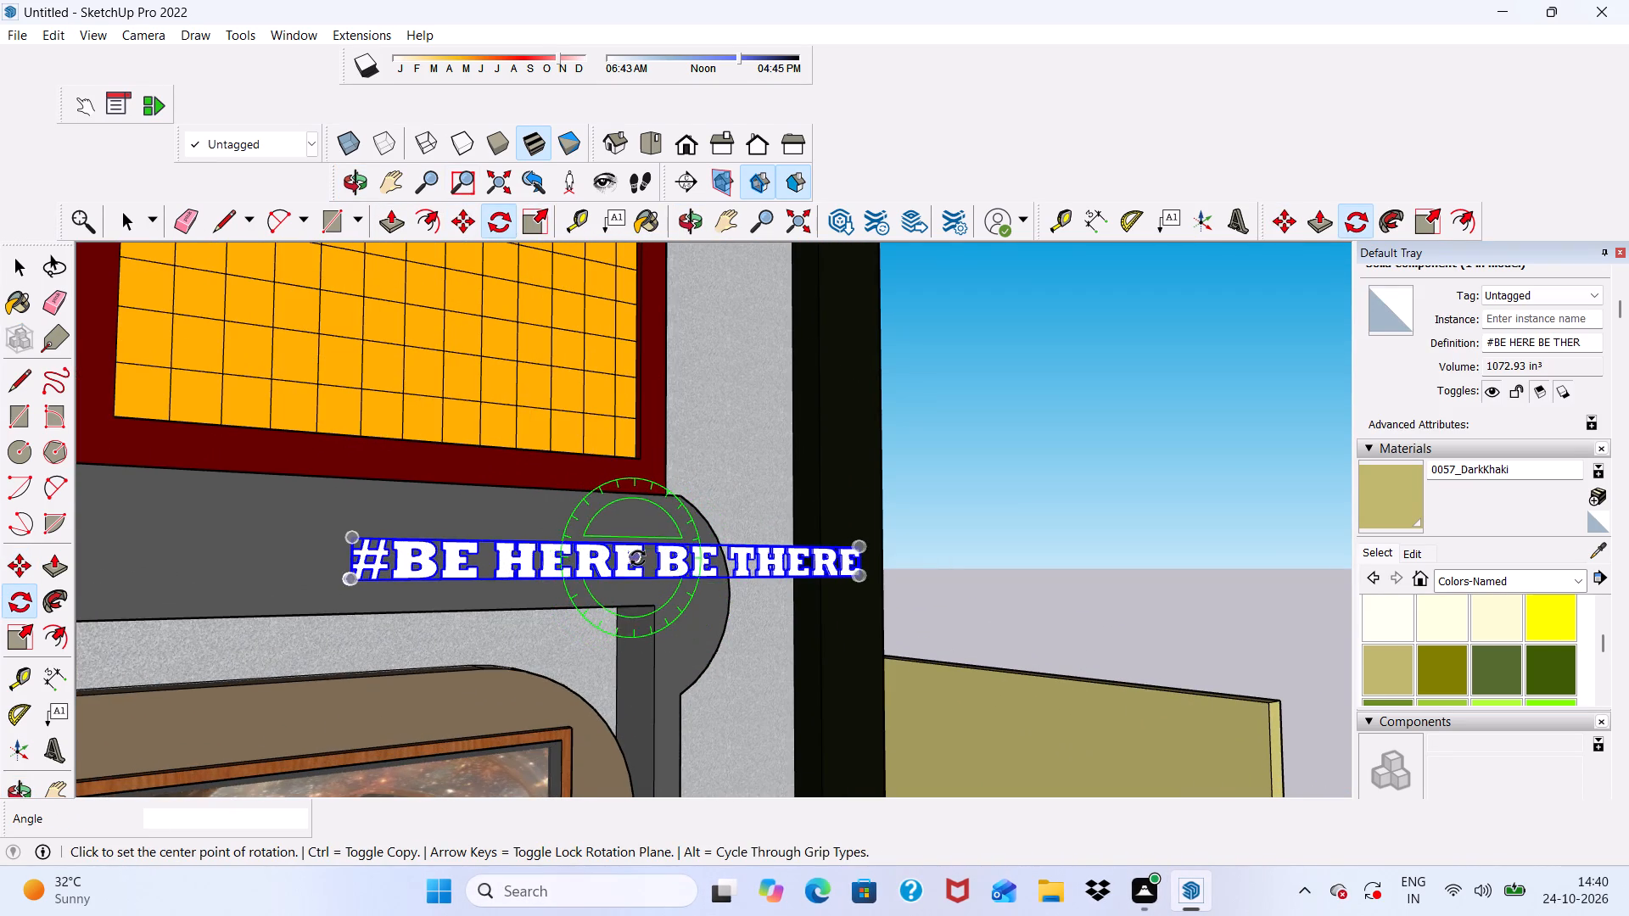
pyautogui.click(644, 558)
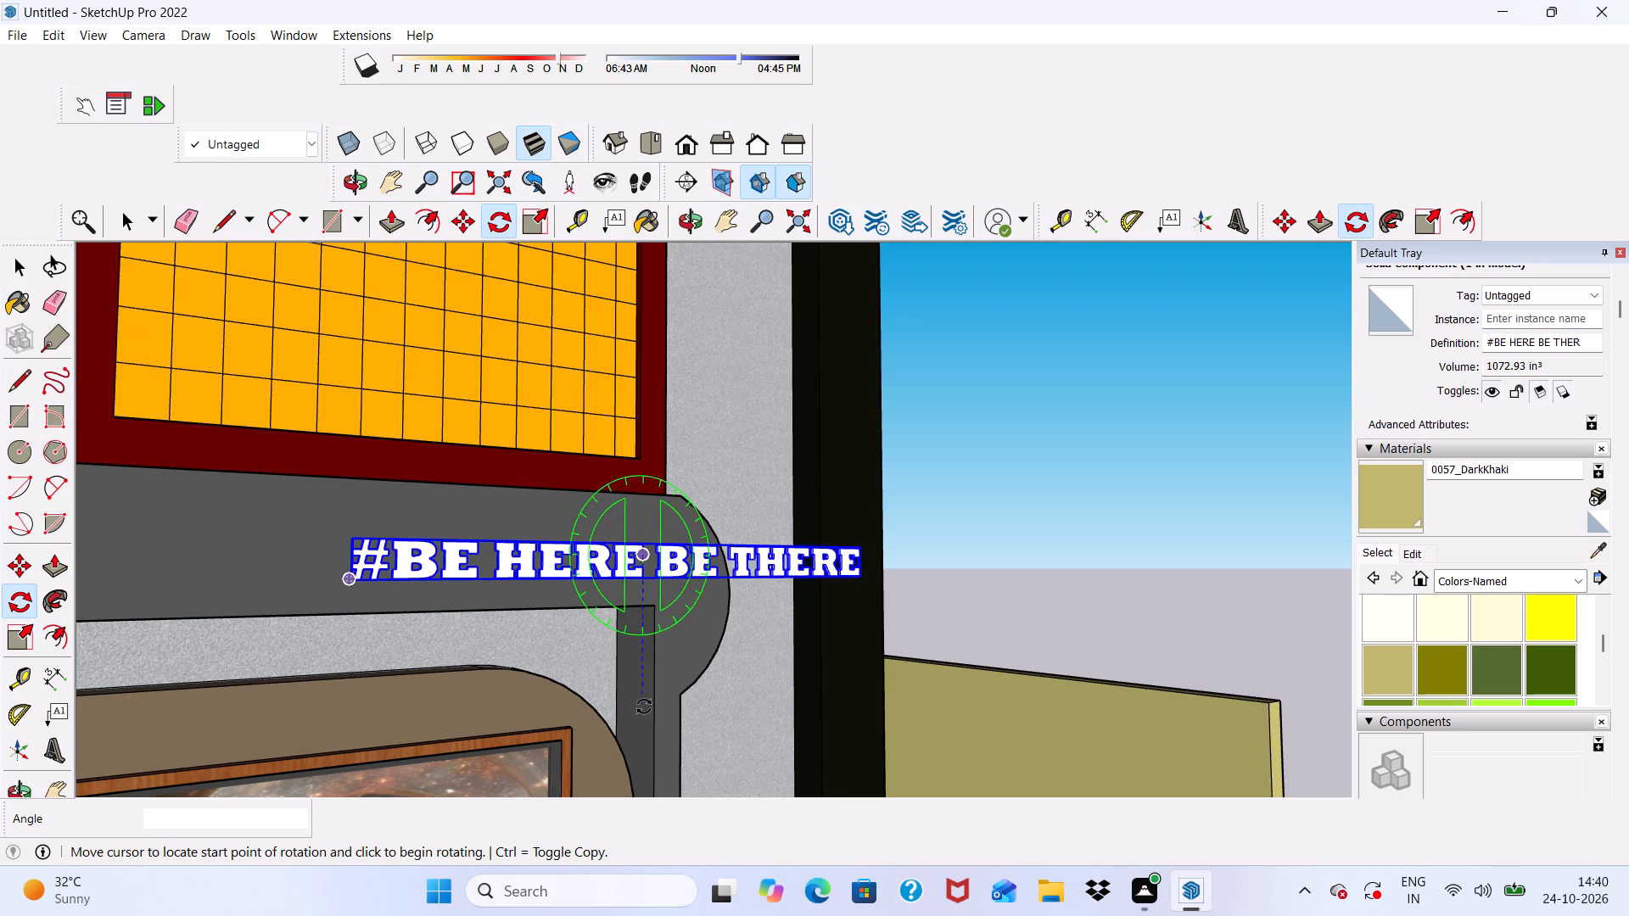
pyautogui.click(647, 706)
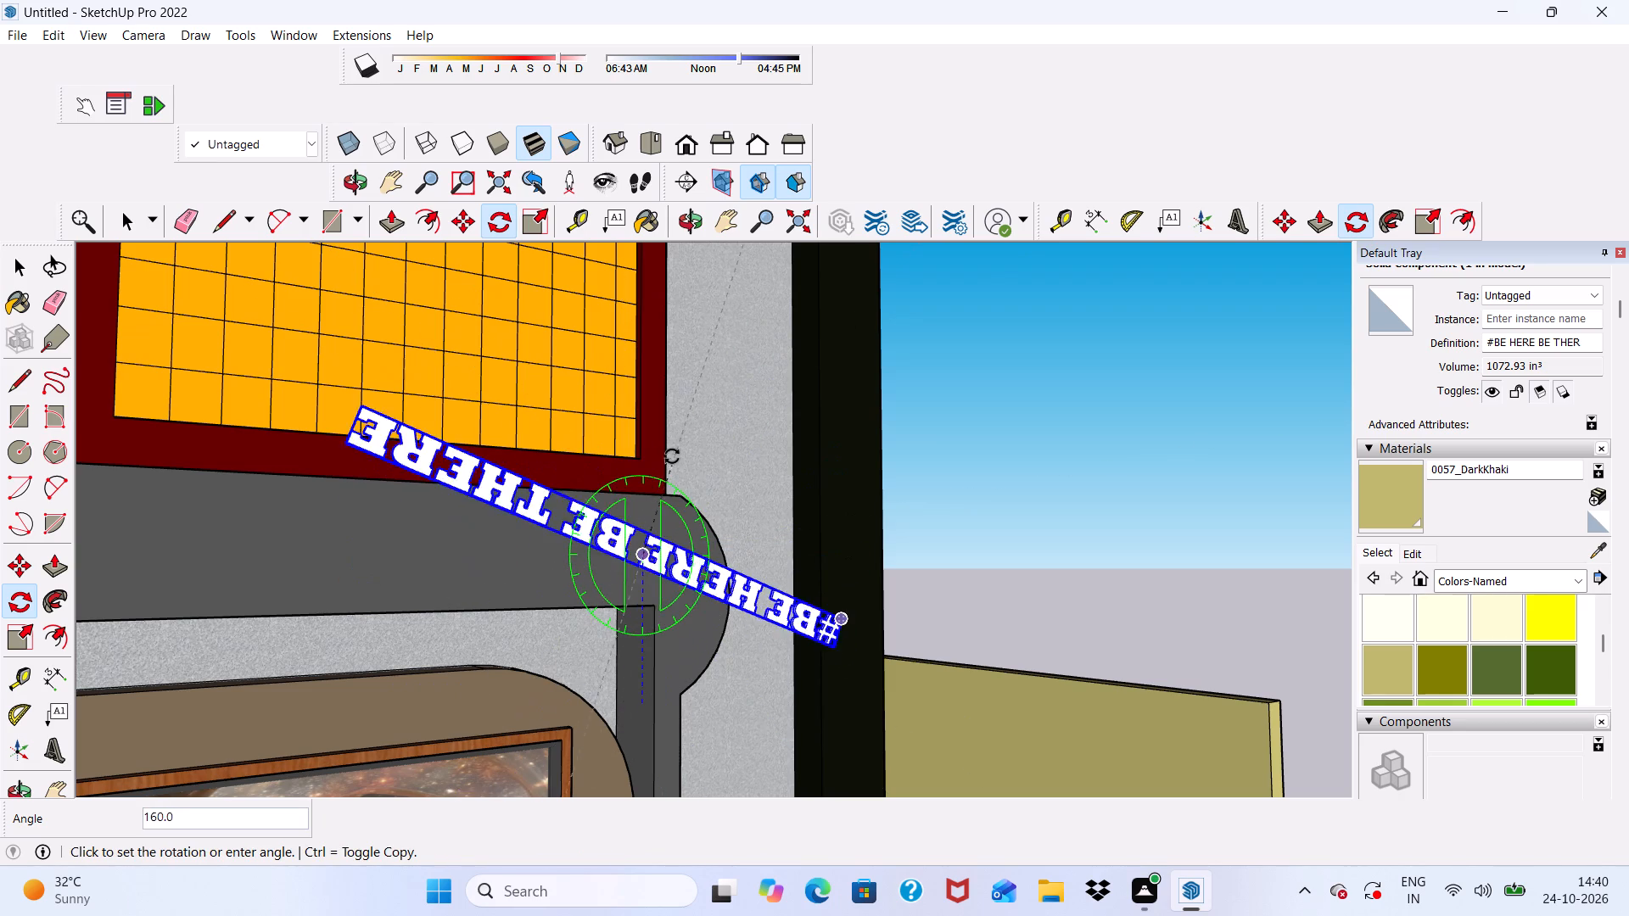
pyautogui.click(696, 561)
pyautogui.scroll(-4, 548, 499)
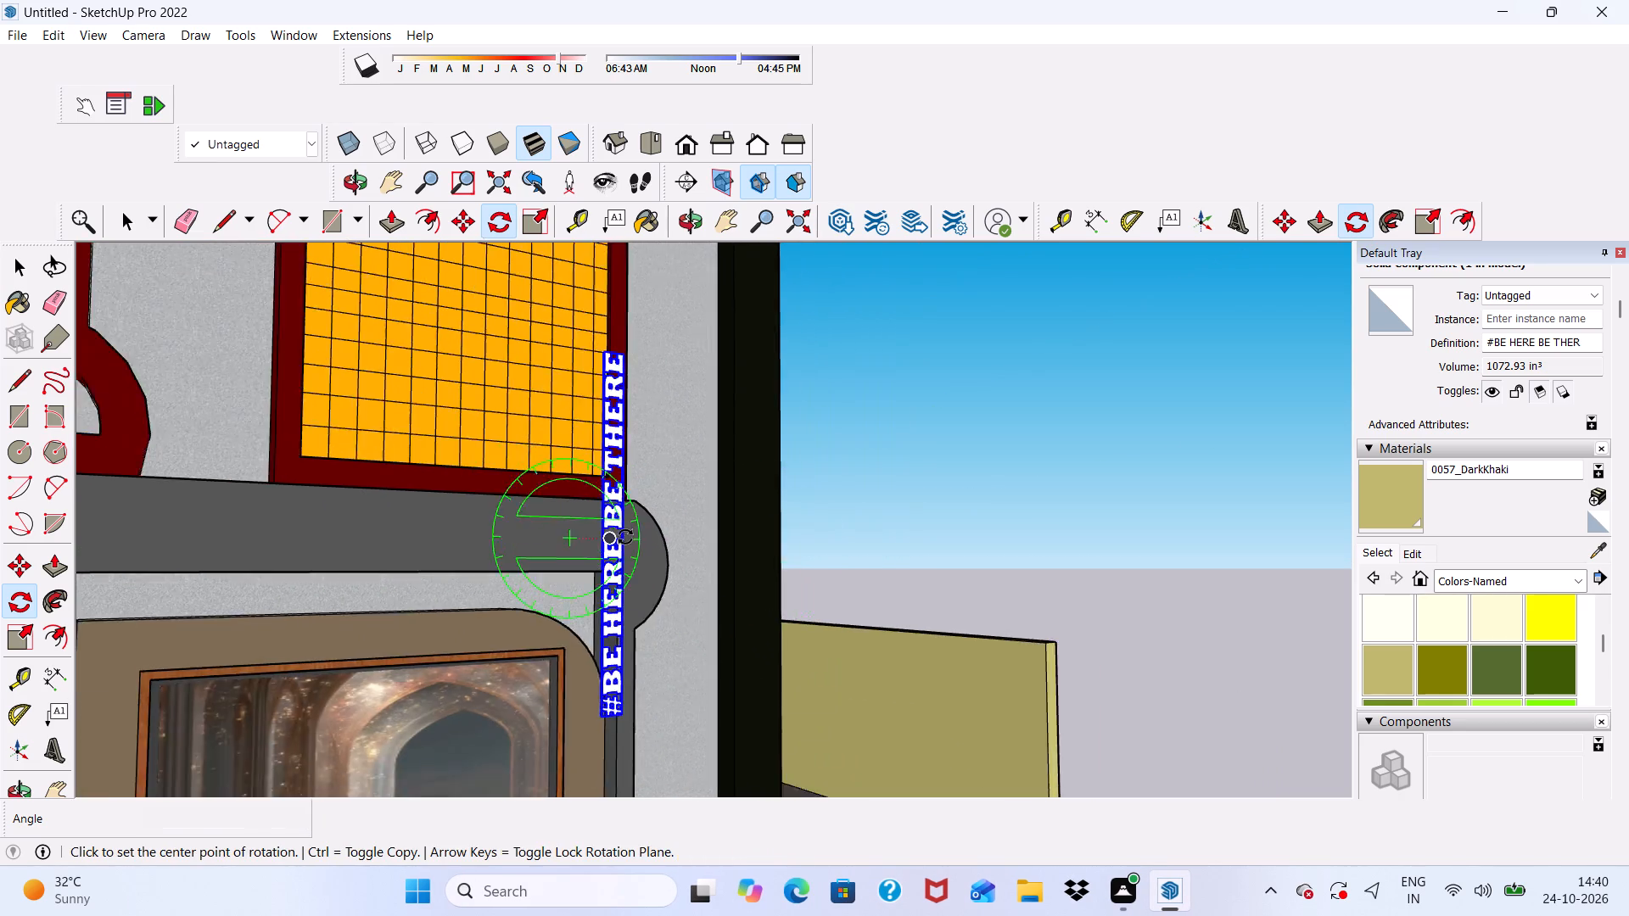
# Move the vertical #BE HERE BE THERE lettering about 5' onto the light grey wall strip beside the black column.
pyautogui.scroll(-1, 625, 537)
pyautogui.scroll(1, 809, 539)
pyautogui.moveTo(880, 533); pyautogui.dragTo(560, 637, button='middle')
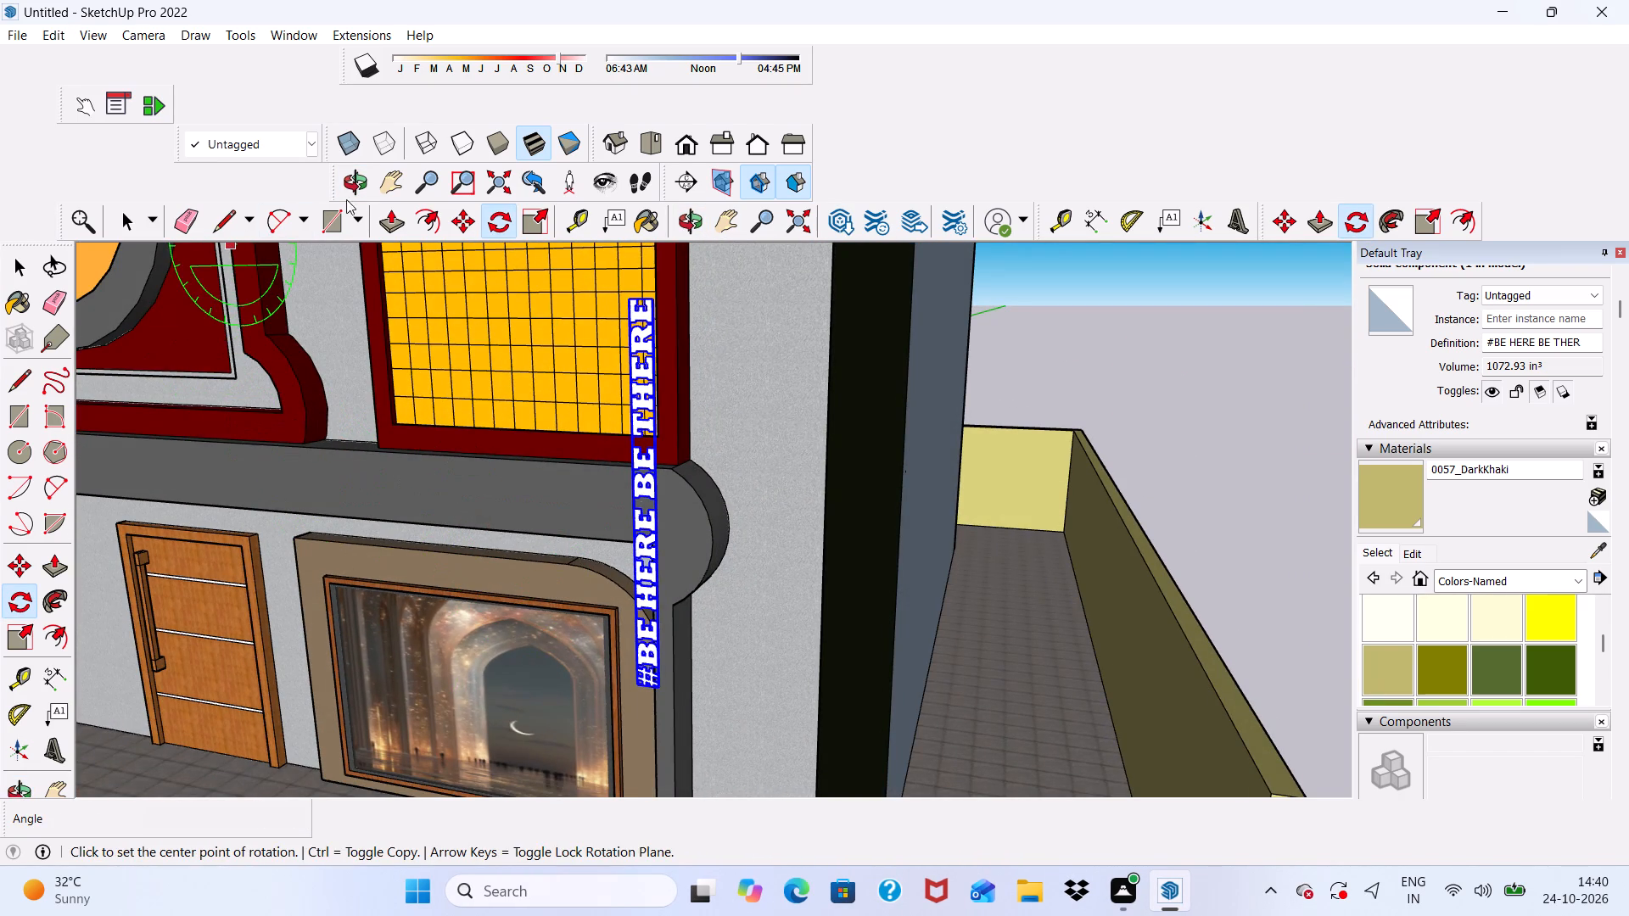
pyautogui.click(468, 219)
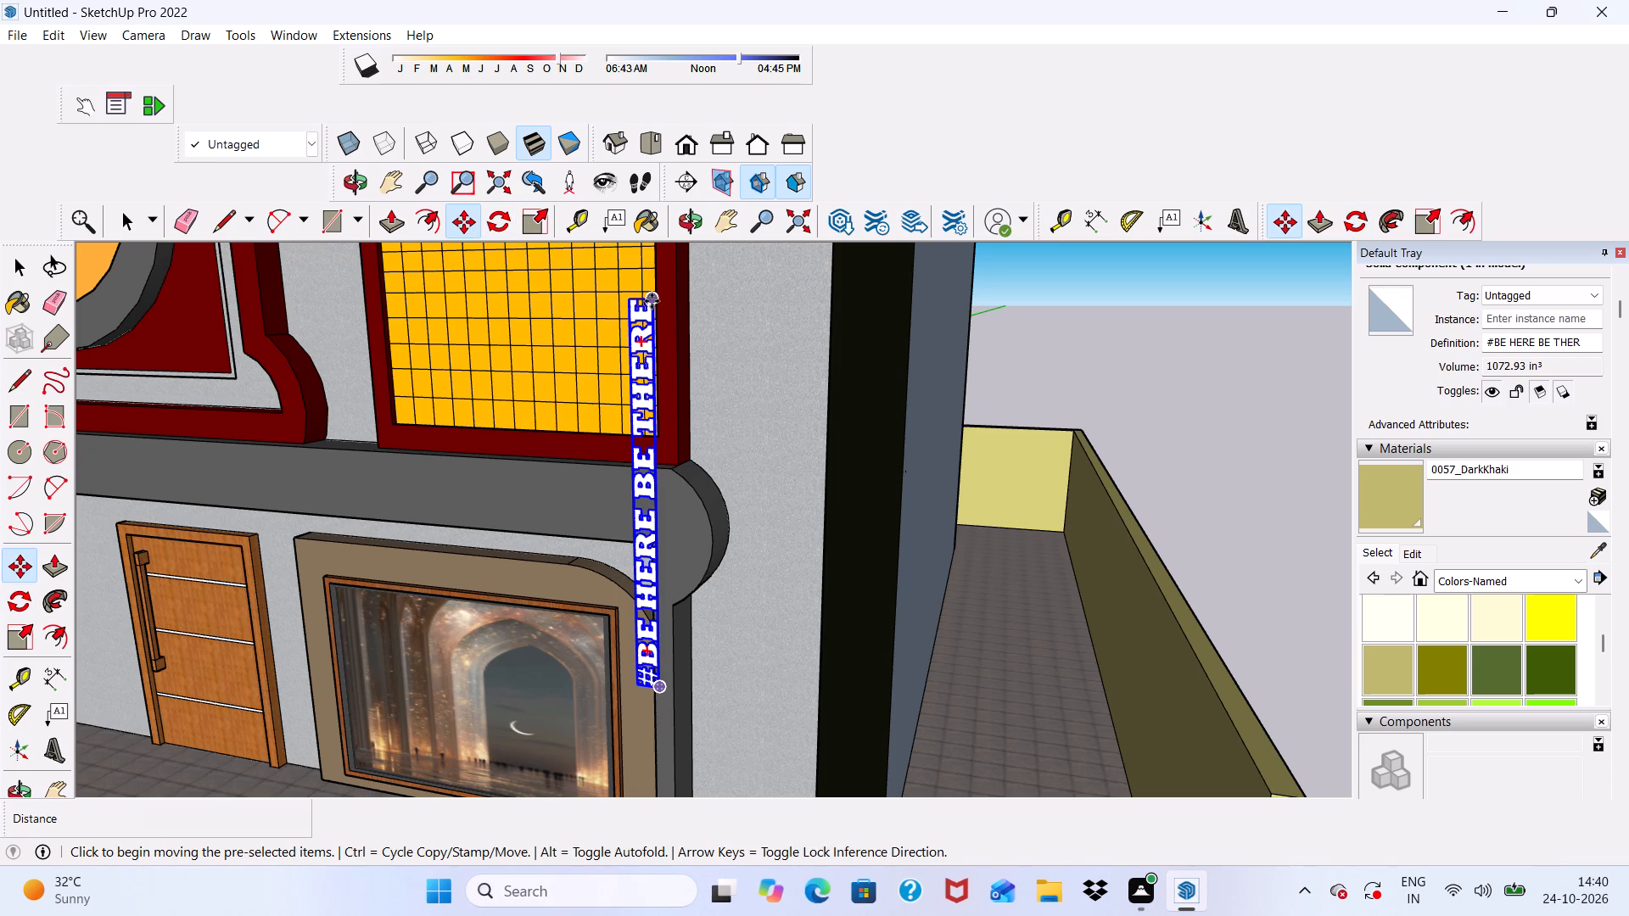
pyautogui.click(652, 301)
pyautogui.click(792, 345)
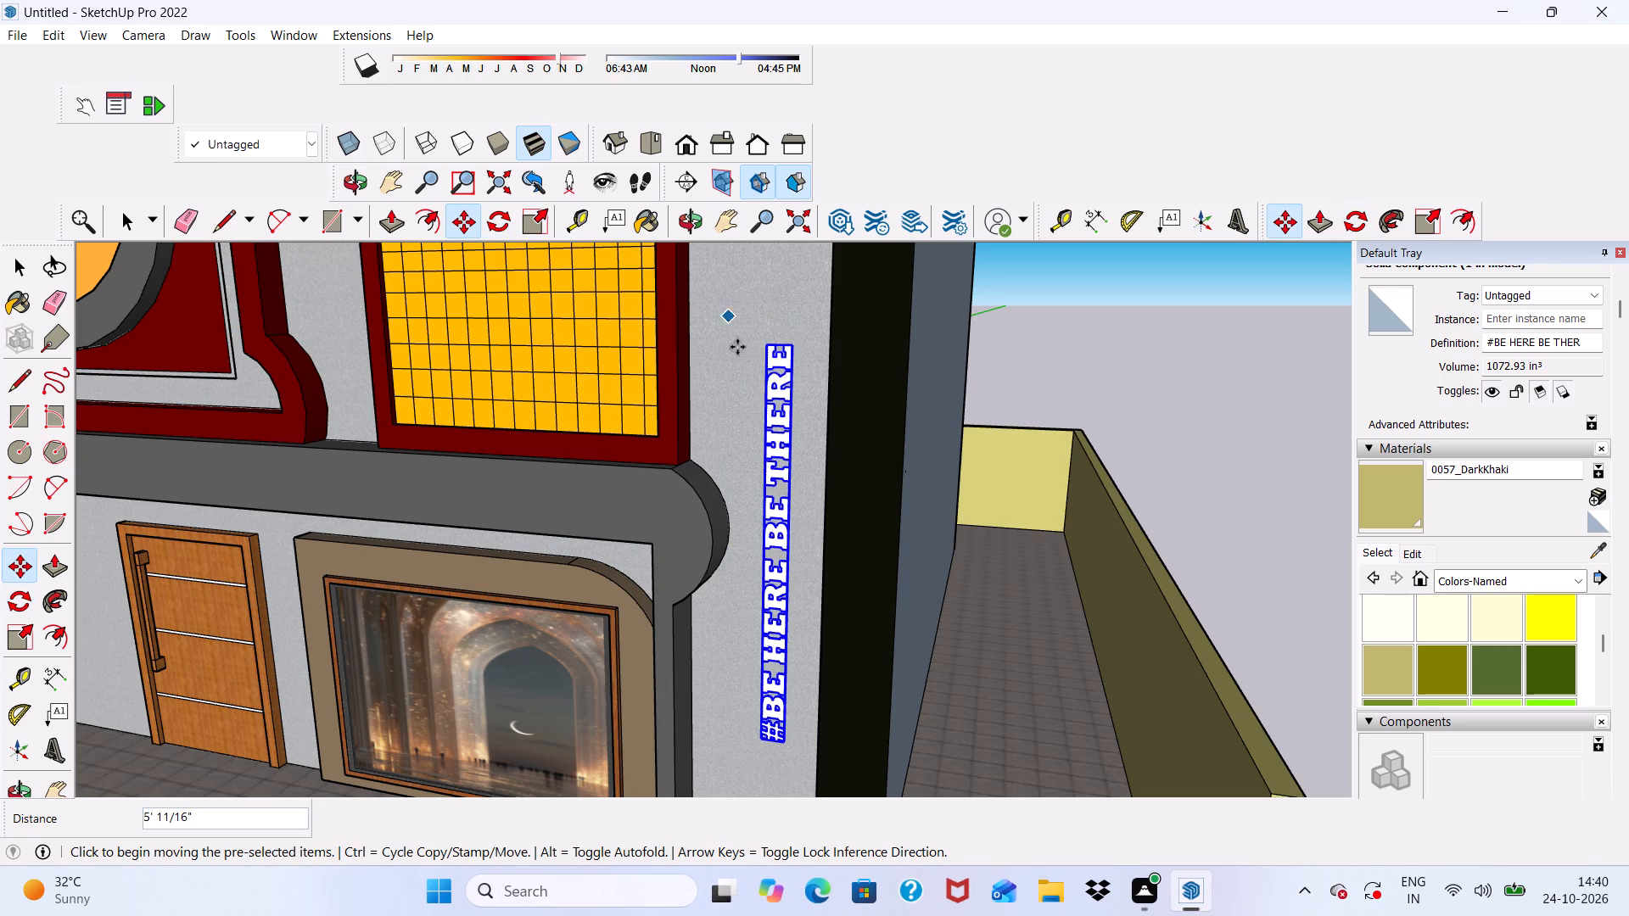
# Scale the #BE HERE BE THERE lettering's depth by about -24 so it projects from the grey wall strip.
pyautogui.scroll(4, 821, 429)
pyautogui.click(528, 213)
pyautogui.scroll(-2, 772, 301)
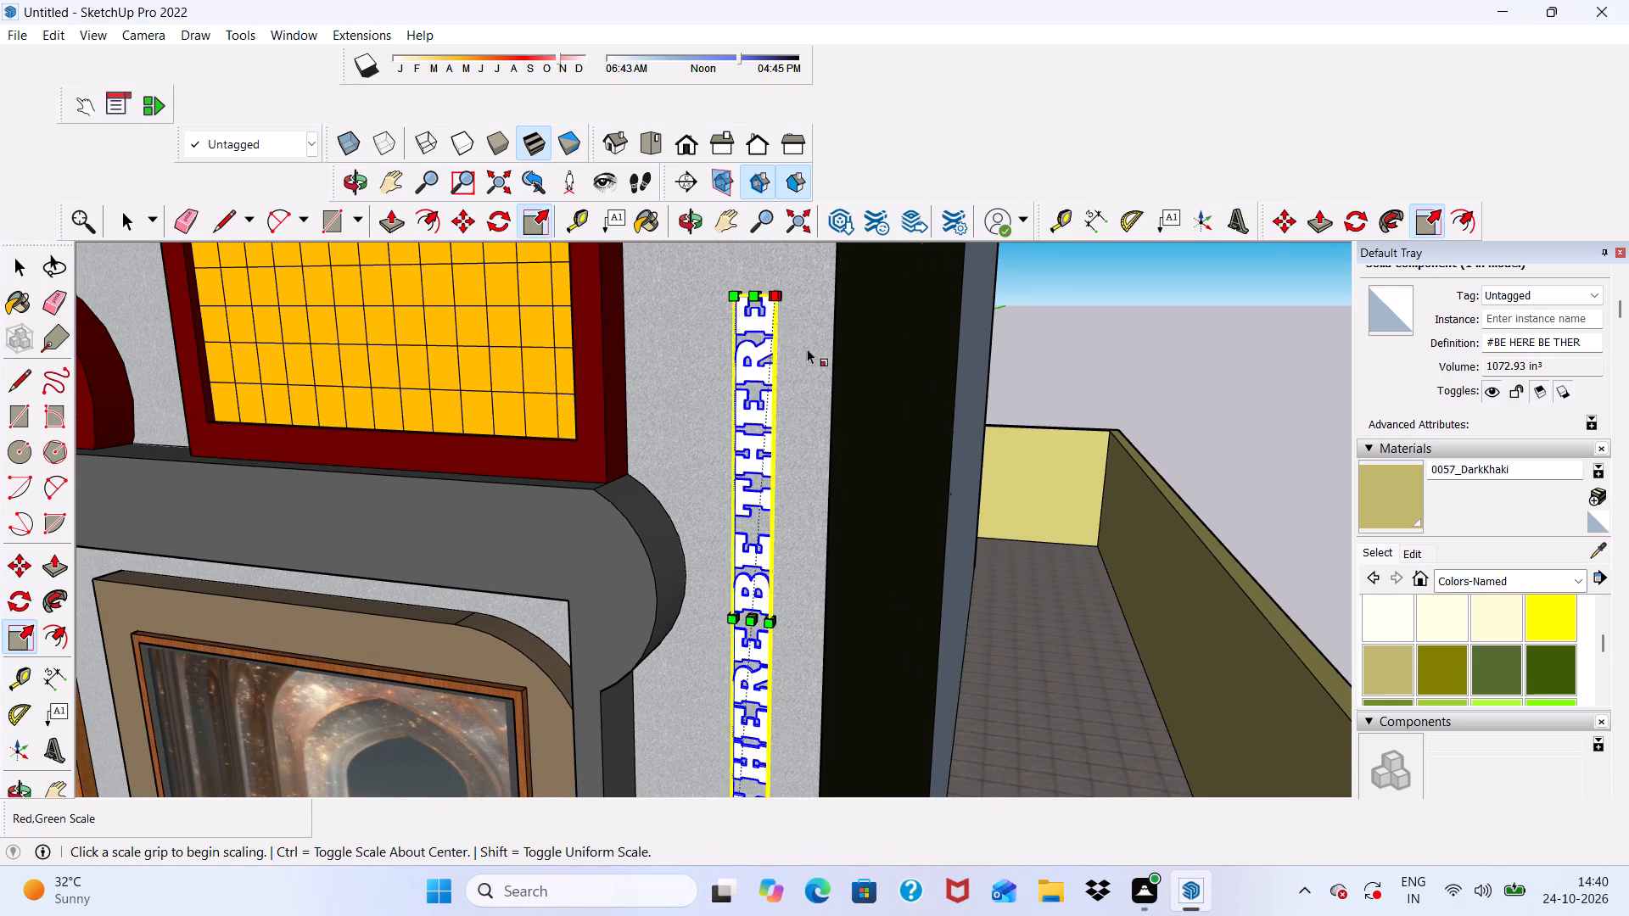
pyautogui.scroll(-2, 807, 349)
pyautogui.moveTo(792, 398); pyautogui.dragTo(932, 328, button='middle')
pyautogui.moveTo(814, 467); pyautogui.dragTo(747, 577, button='middle')
pyautogui.scroll(10, 880, 523)
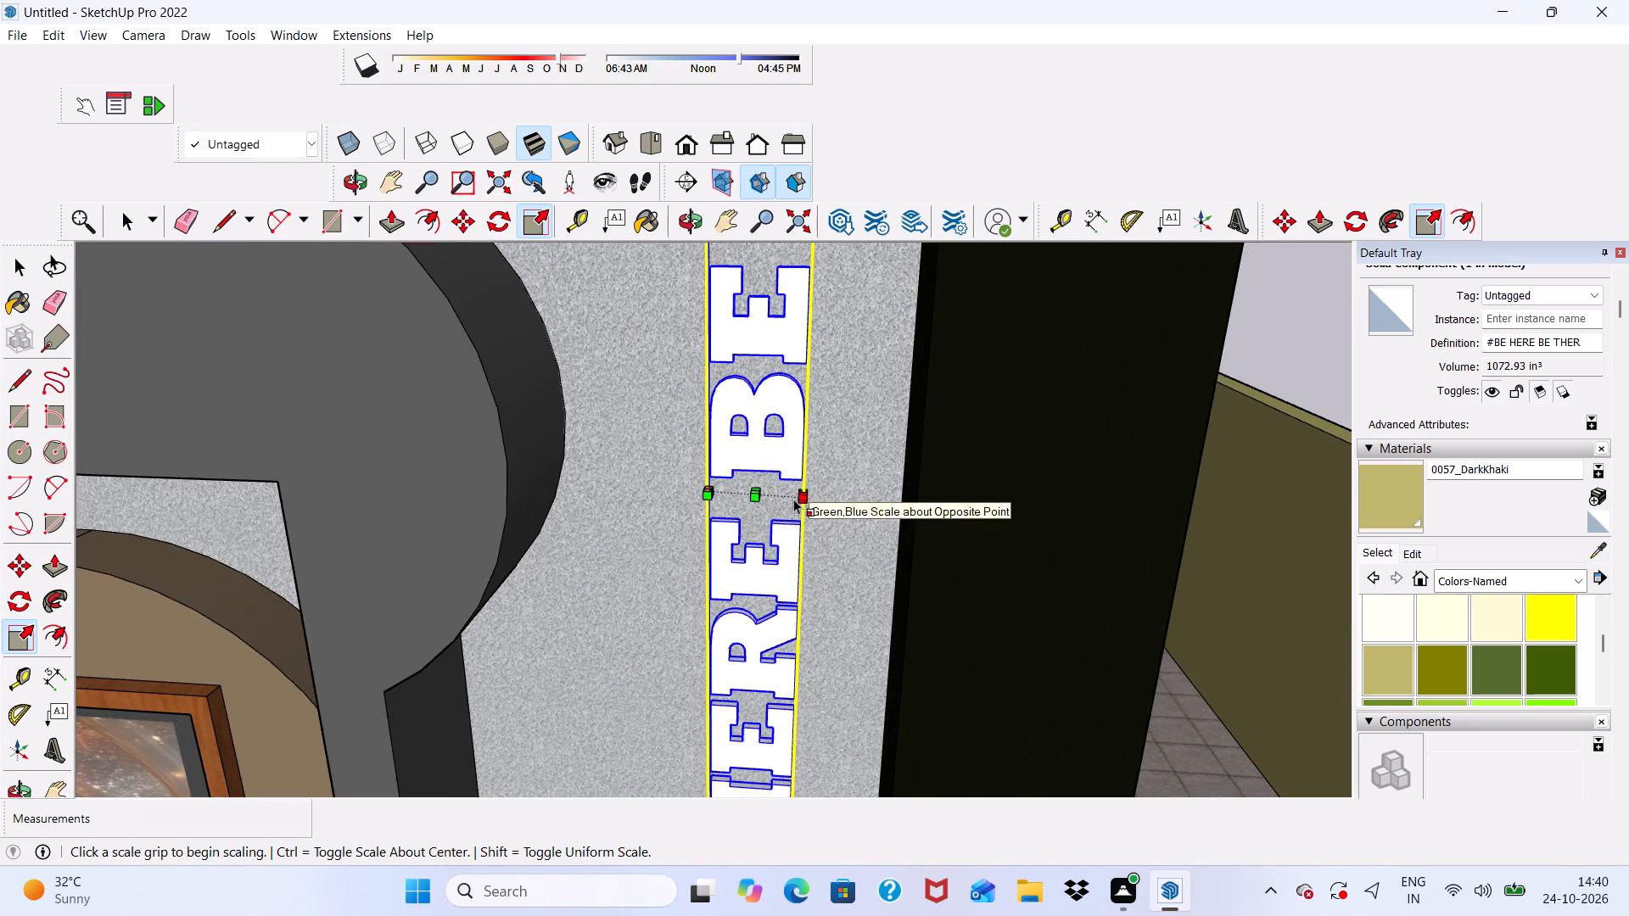
pyautogui.scroll(1, 793, 499)
pyautogui.click(755, 501)
pyautogui.click(762, 531)
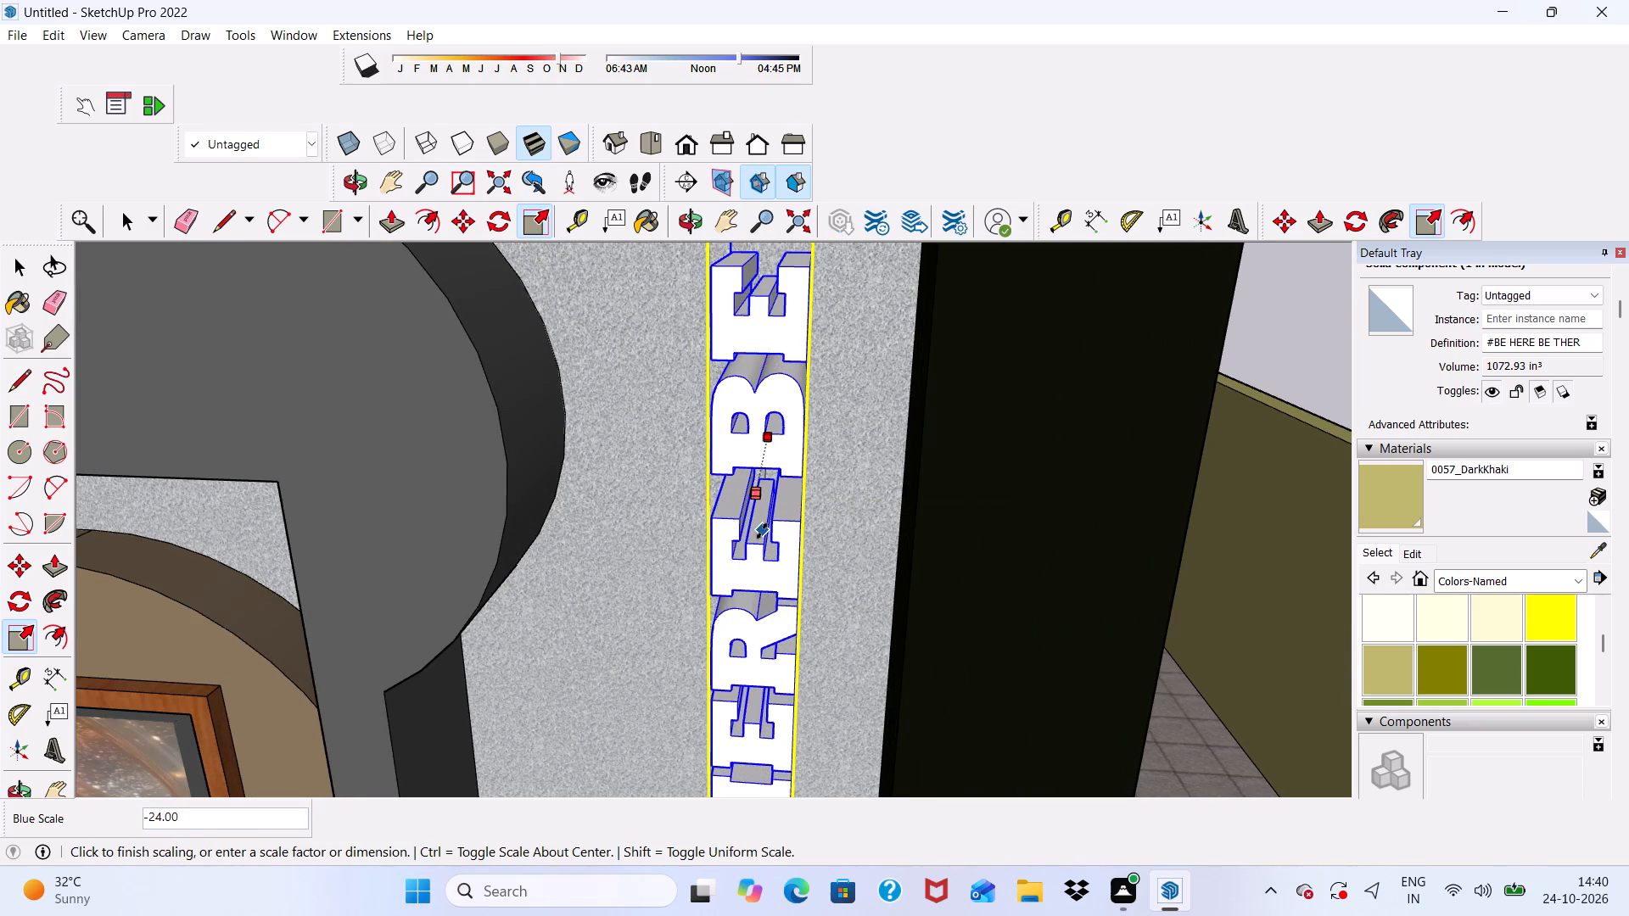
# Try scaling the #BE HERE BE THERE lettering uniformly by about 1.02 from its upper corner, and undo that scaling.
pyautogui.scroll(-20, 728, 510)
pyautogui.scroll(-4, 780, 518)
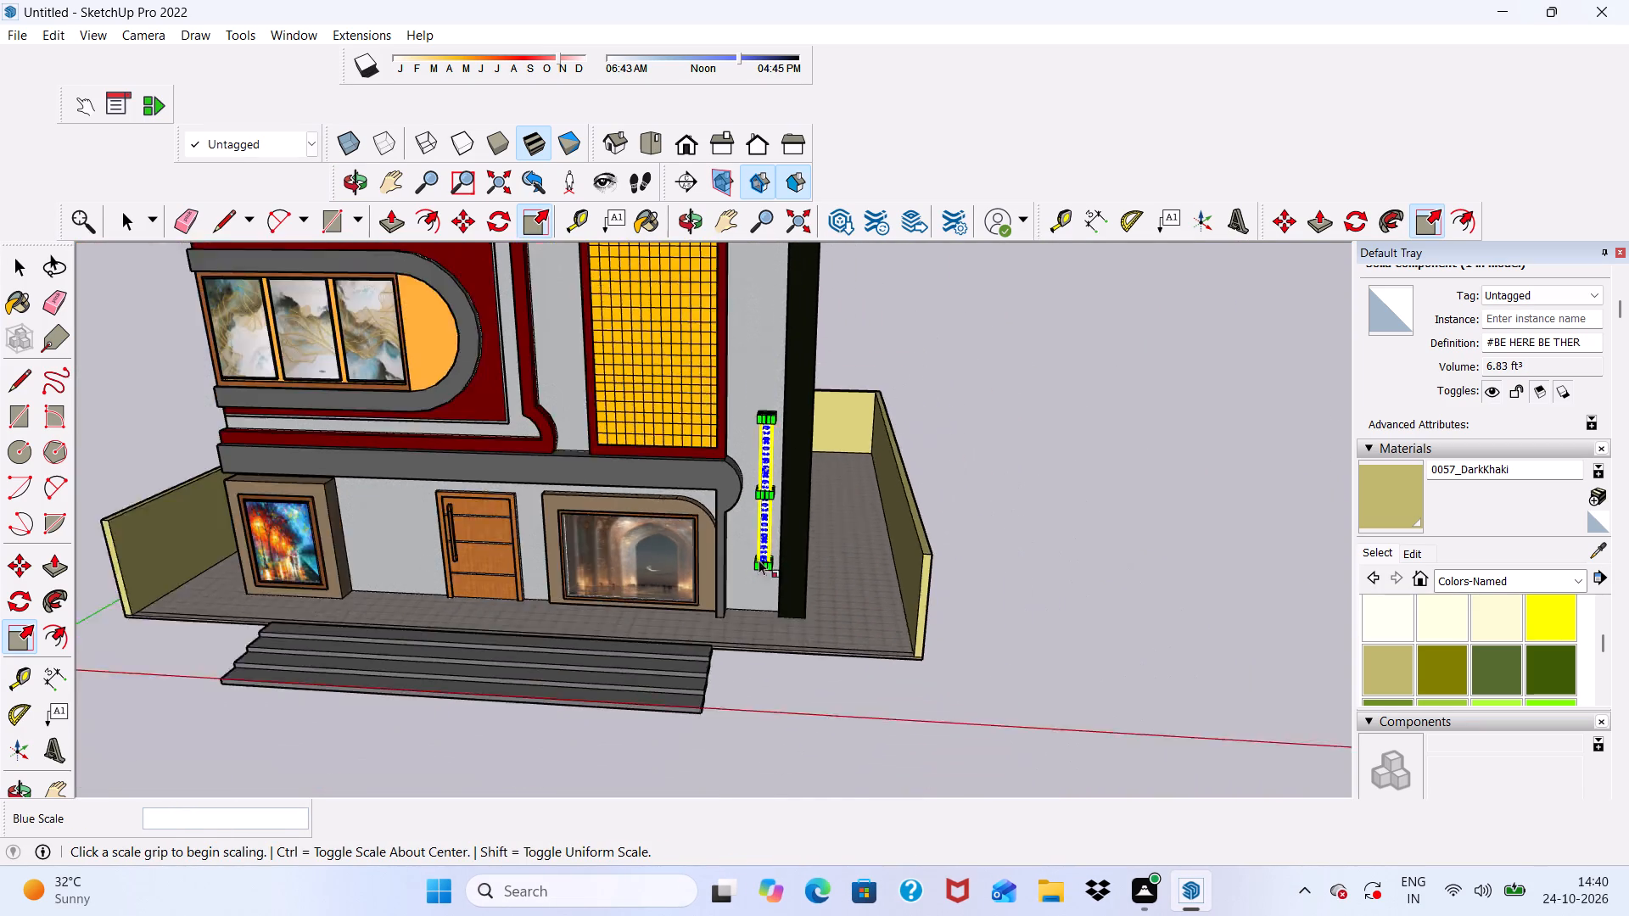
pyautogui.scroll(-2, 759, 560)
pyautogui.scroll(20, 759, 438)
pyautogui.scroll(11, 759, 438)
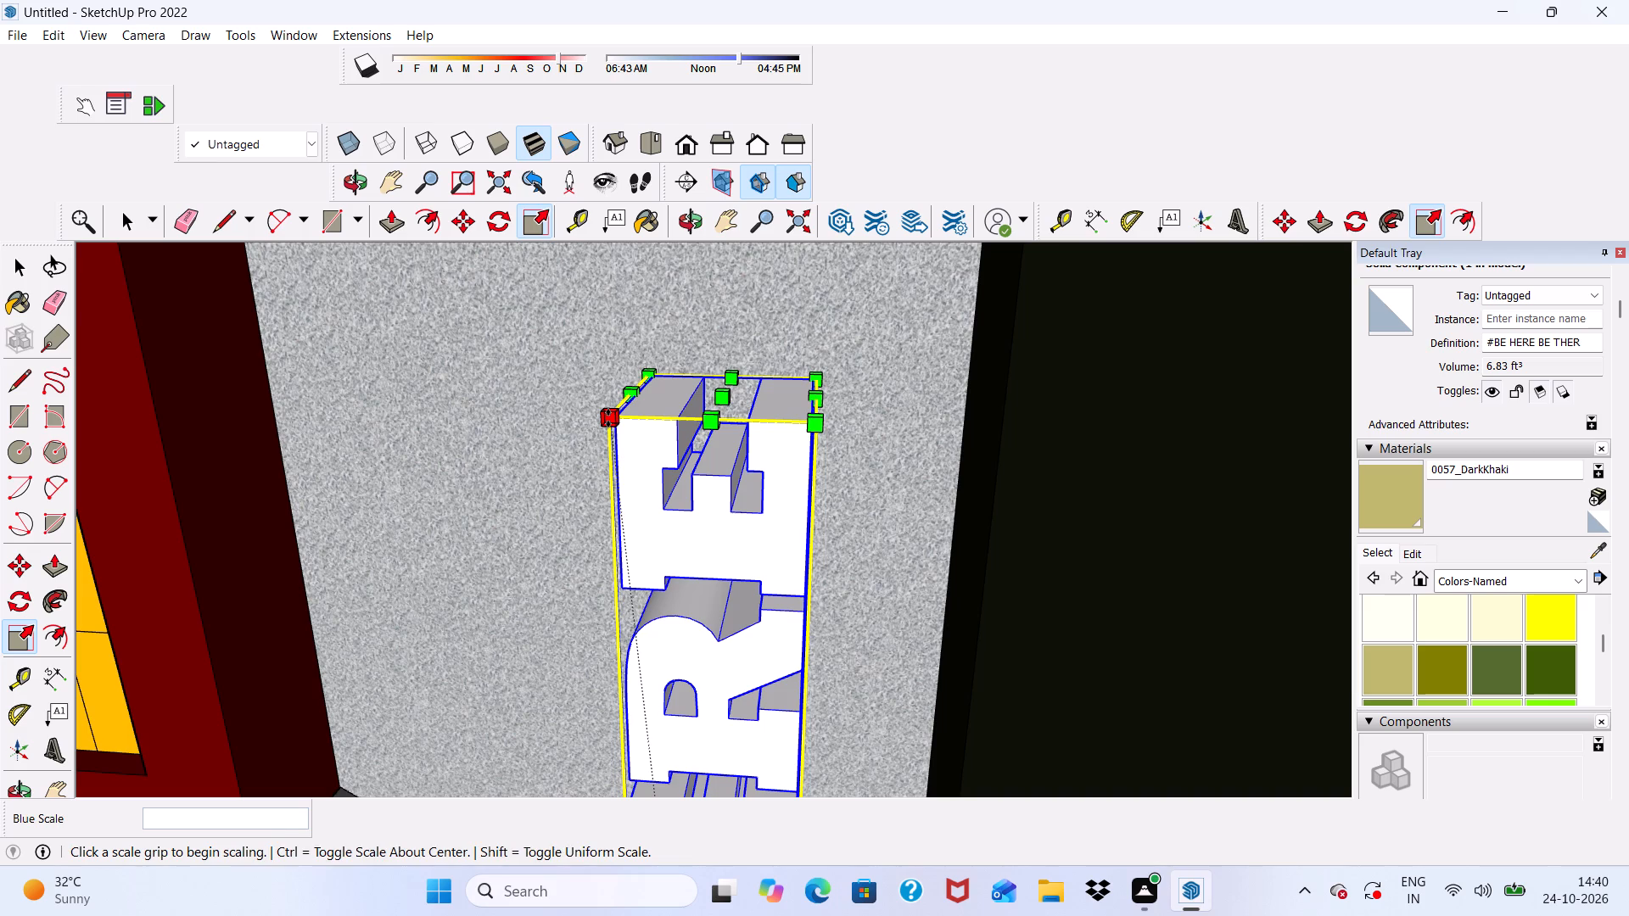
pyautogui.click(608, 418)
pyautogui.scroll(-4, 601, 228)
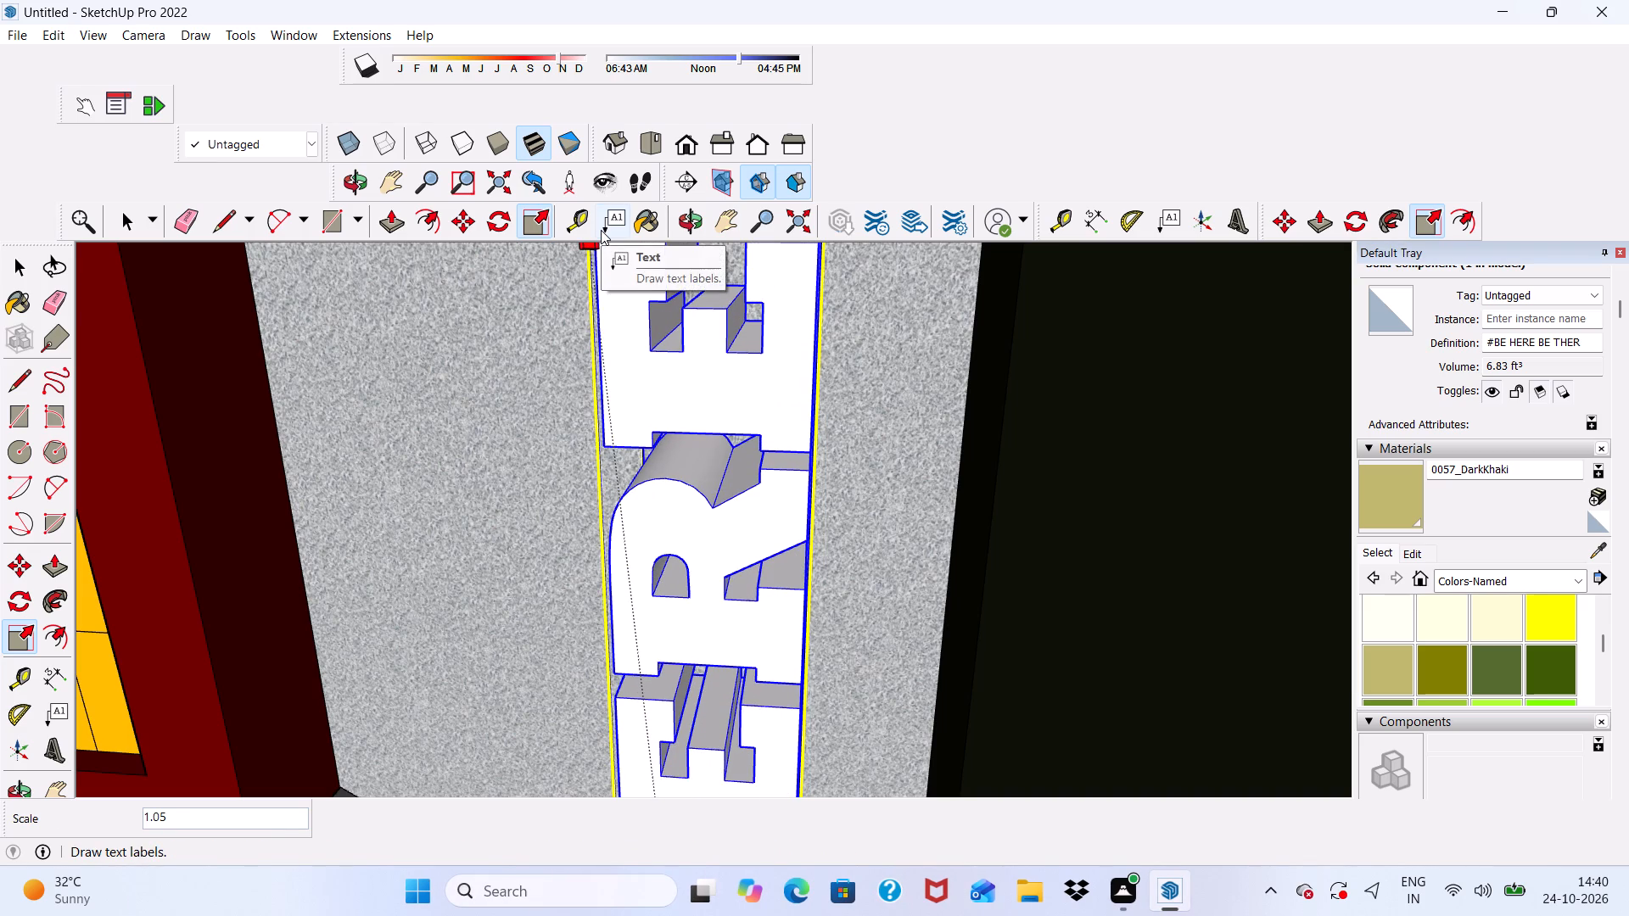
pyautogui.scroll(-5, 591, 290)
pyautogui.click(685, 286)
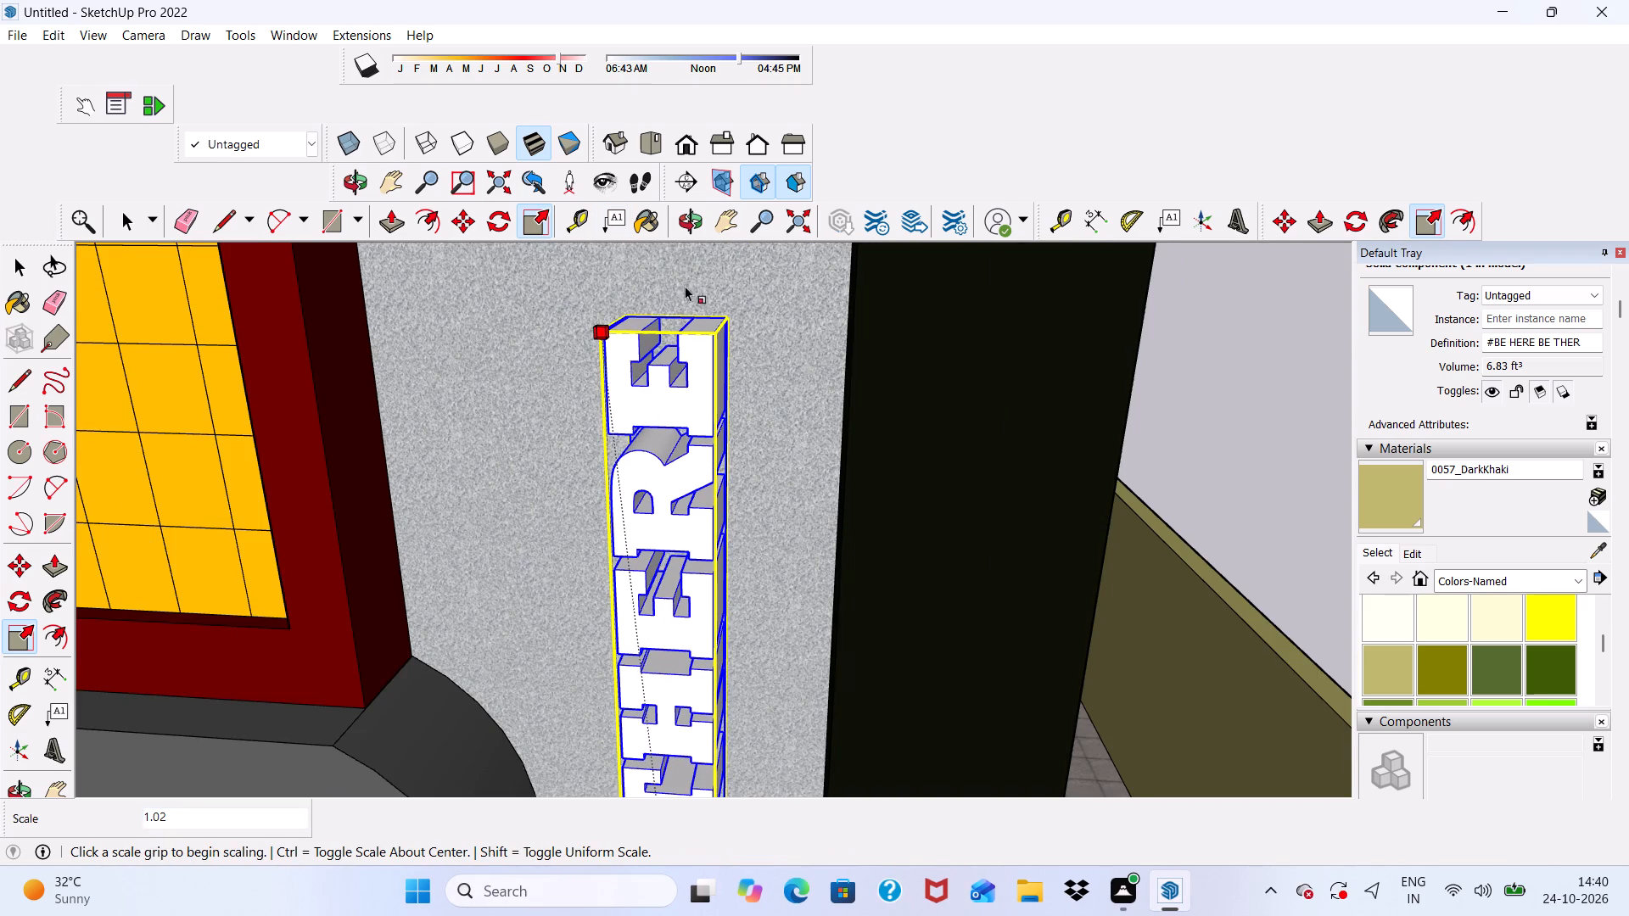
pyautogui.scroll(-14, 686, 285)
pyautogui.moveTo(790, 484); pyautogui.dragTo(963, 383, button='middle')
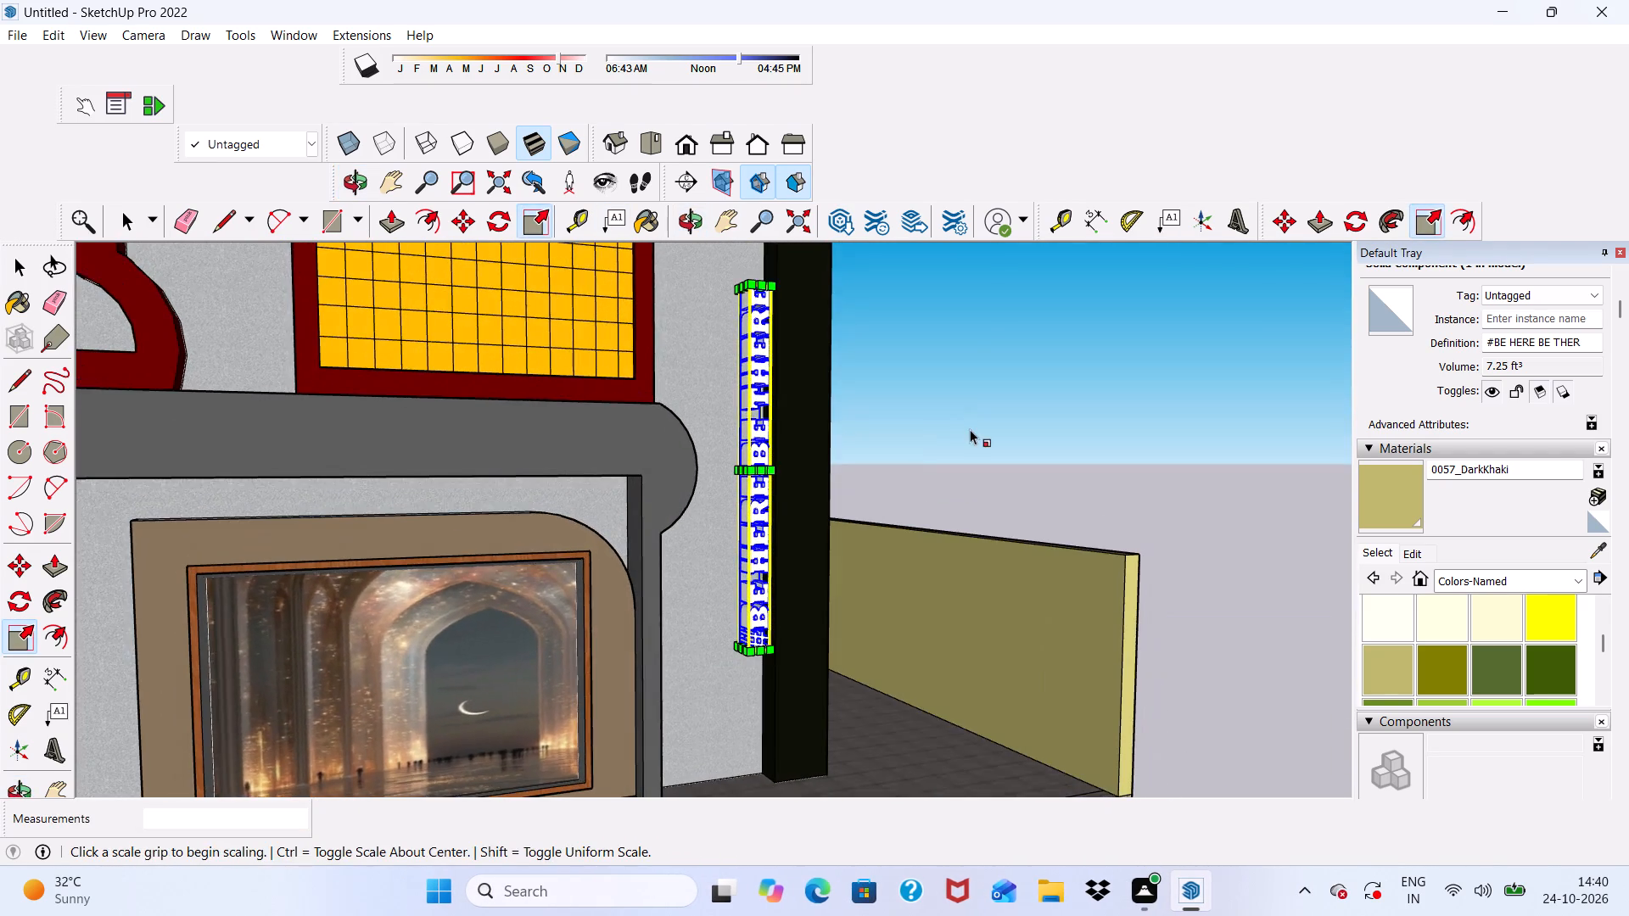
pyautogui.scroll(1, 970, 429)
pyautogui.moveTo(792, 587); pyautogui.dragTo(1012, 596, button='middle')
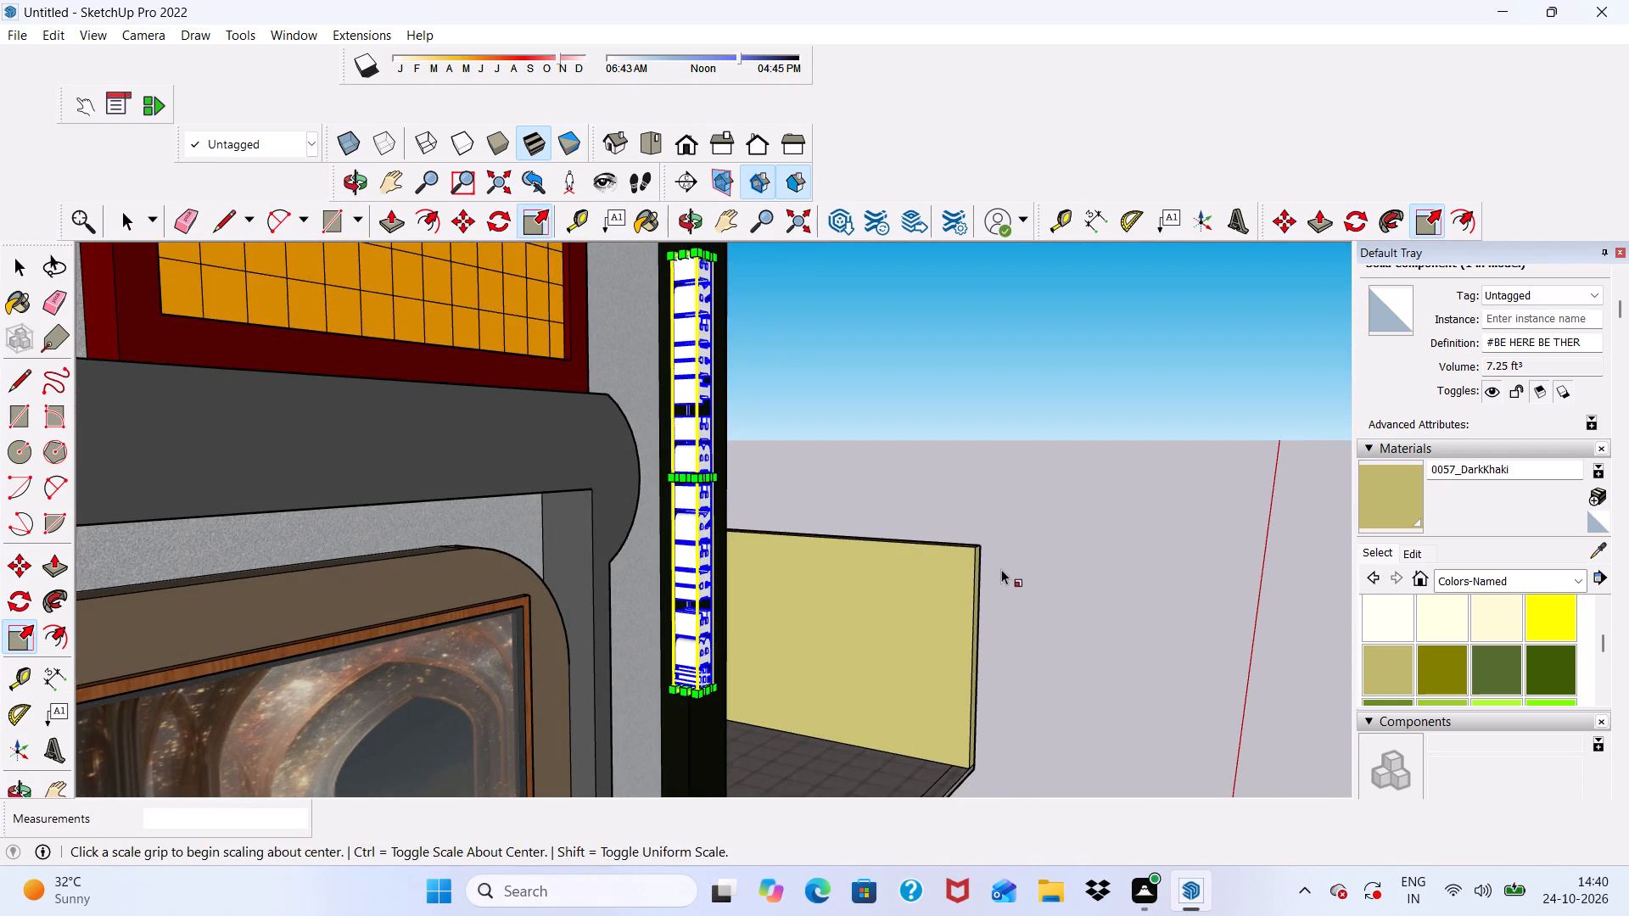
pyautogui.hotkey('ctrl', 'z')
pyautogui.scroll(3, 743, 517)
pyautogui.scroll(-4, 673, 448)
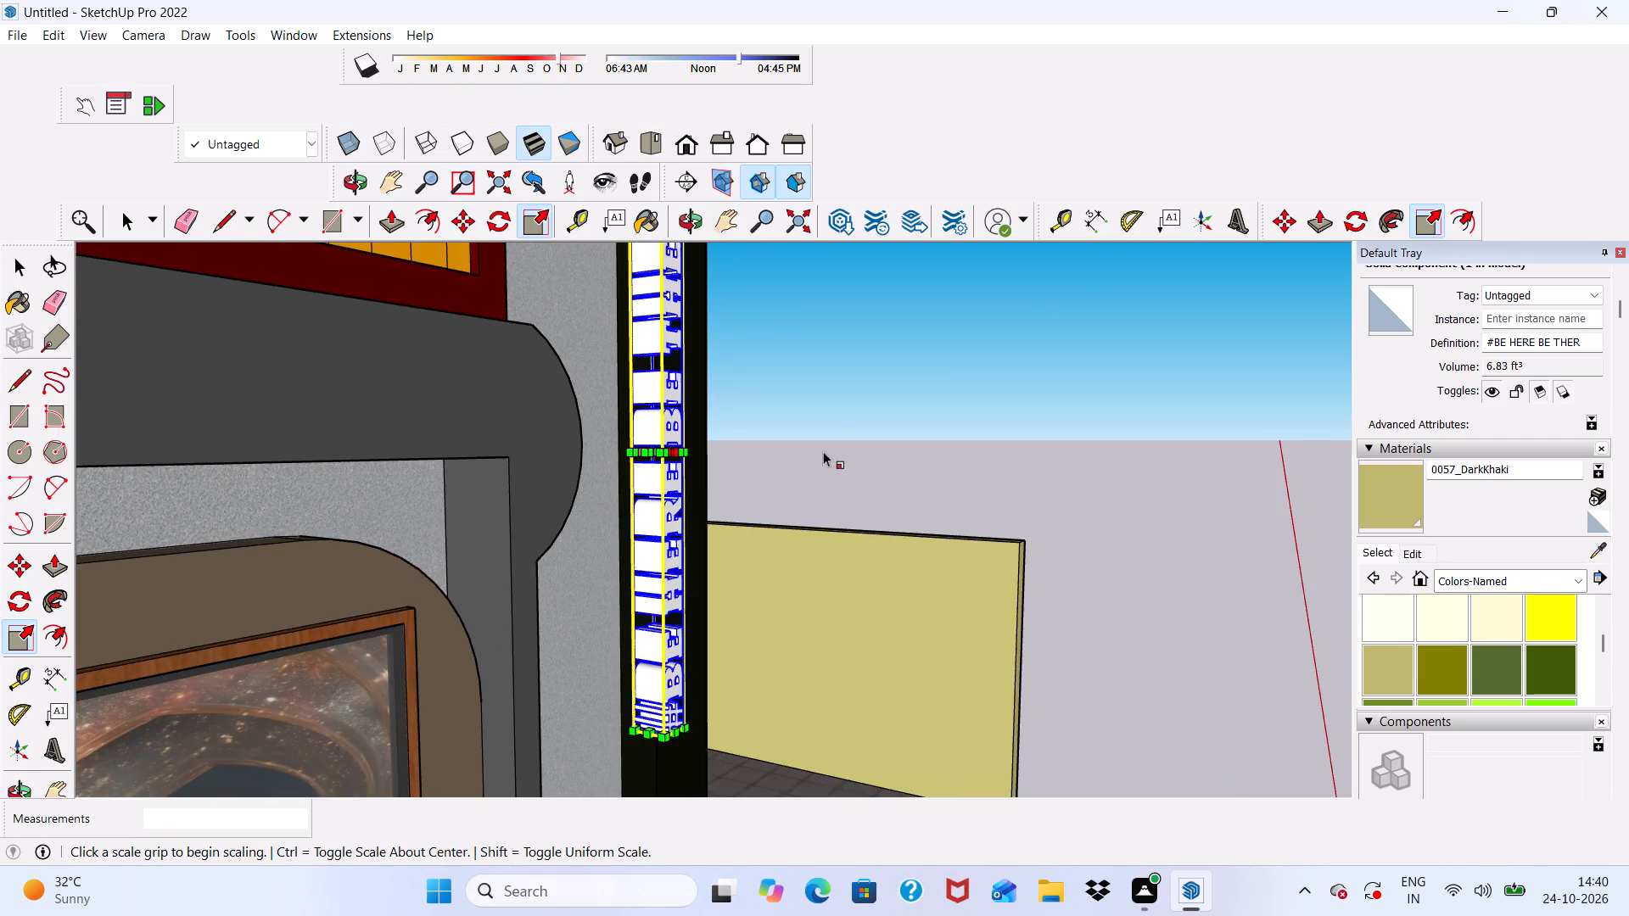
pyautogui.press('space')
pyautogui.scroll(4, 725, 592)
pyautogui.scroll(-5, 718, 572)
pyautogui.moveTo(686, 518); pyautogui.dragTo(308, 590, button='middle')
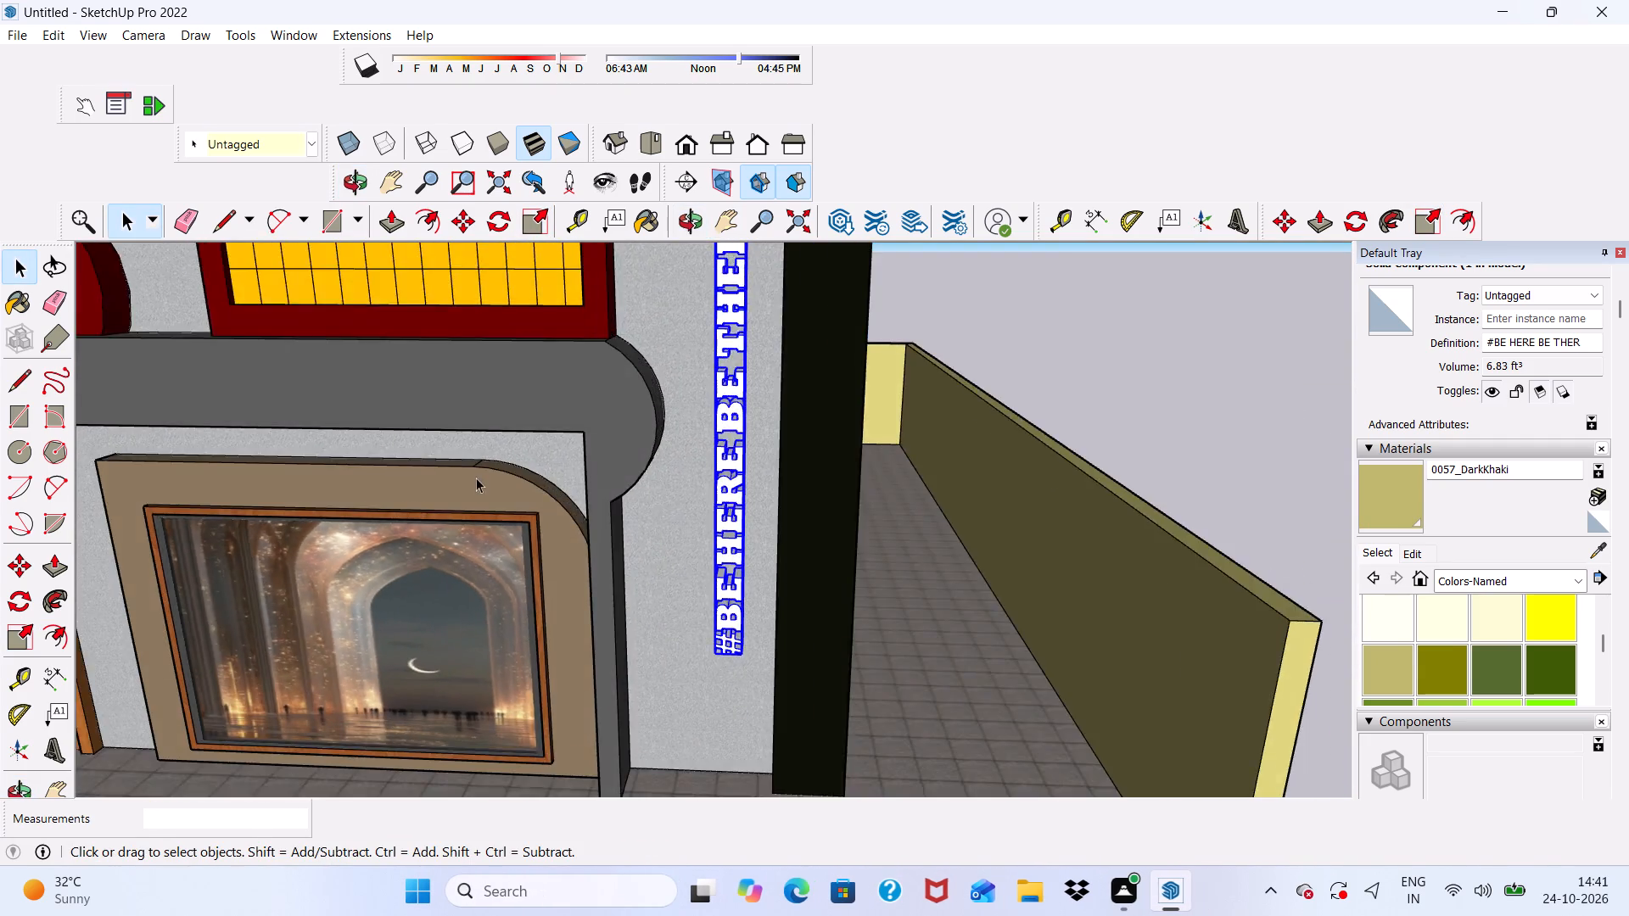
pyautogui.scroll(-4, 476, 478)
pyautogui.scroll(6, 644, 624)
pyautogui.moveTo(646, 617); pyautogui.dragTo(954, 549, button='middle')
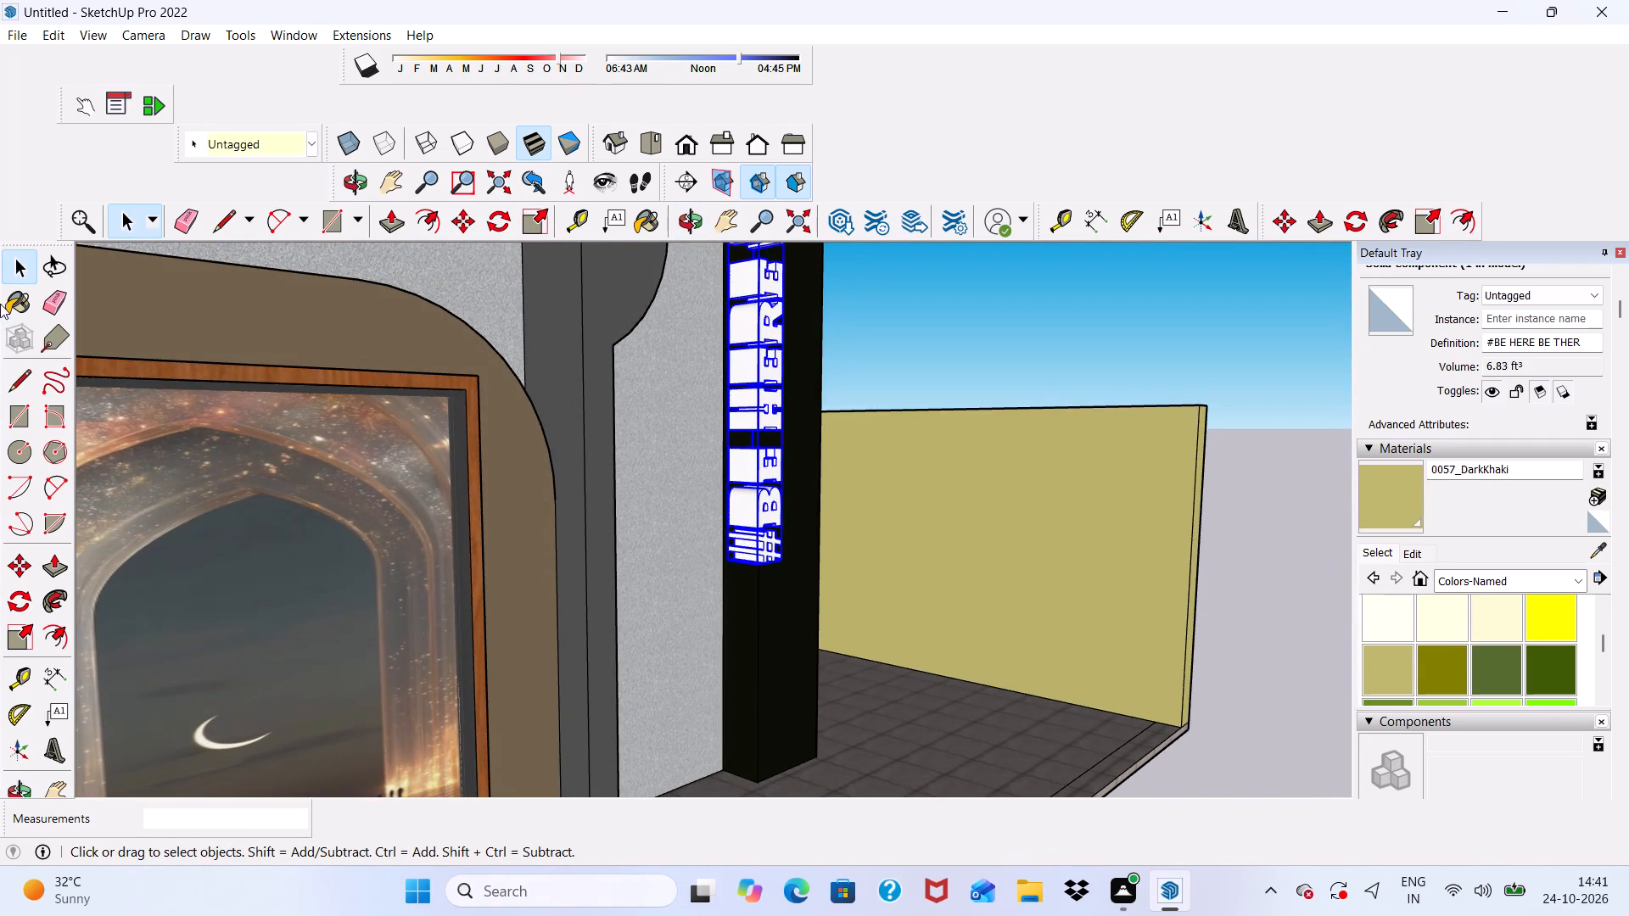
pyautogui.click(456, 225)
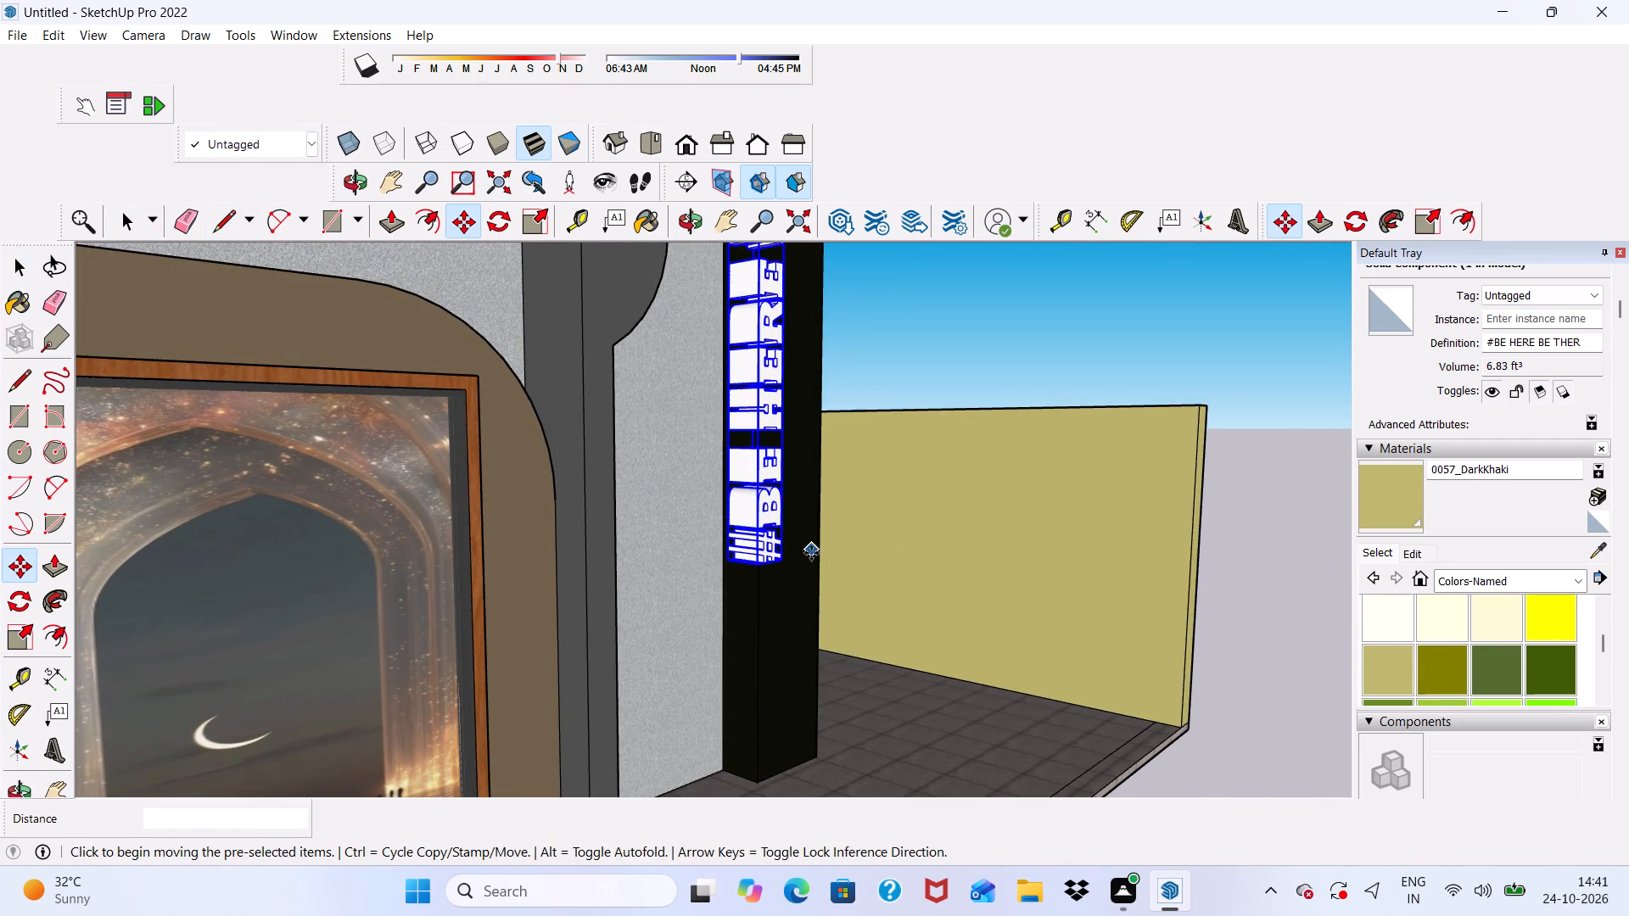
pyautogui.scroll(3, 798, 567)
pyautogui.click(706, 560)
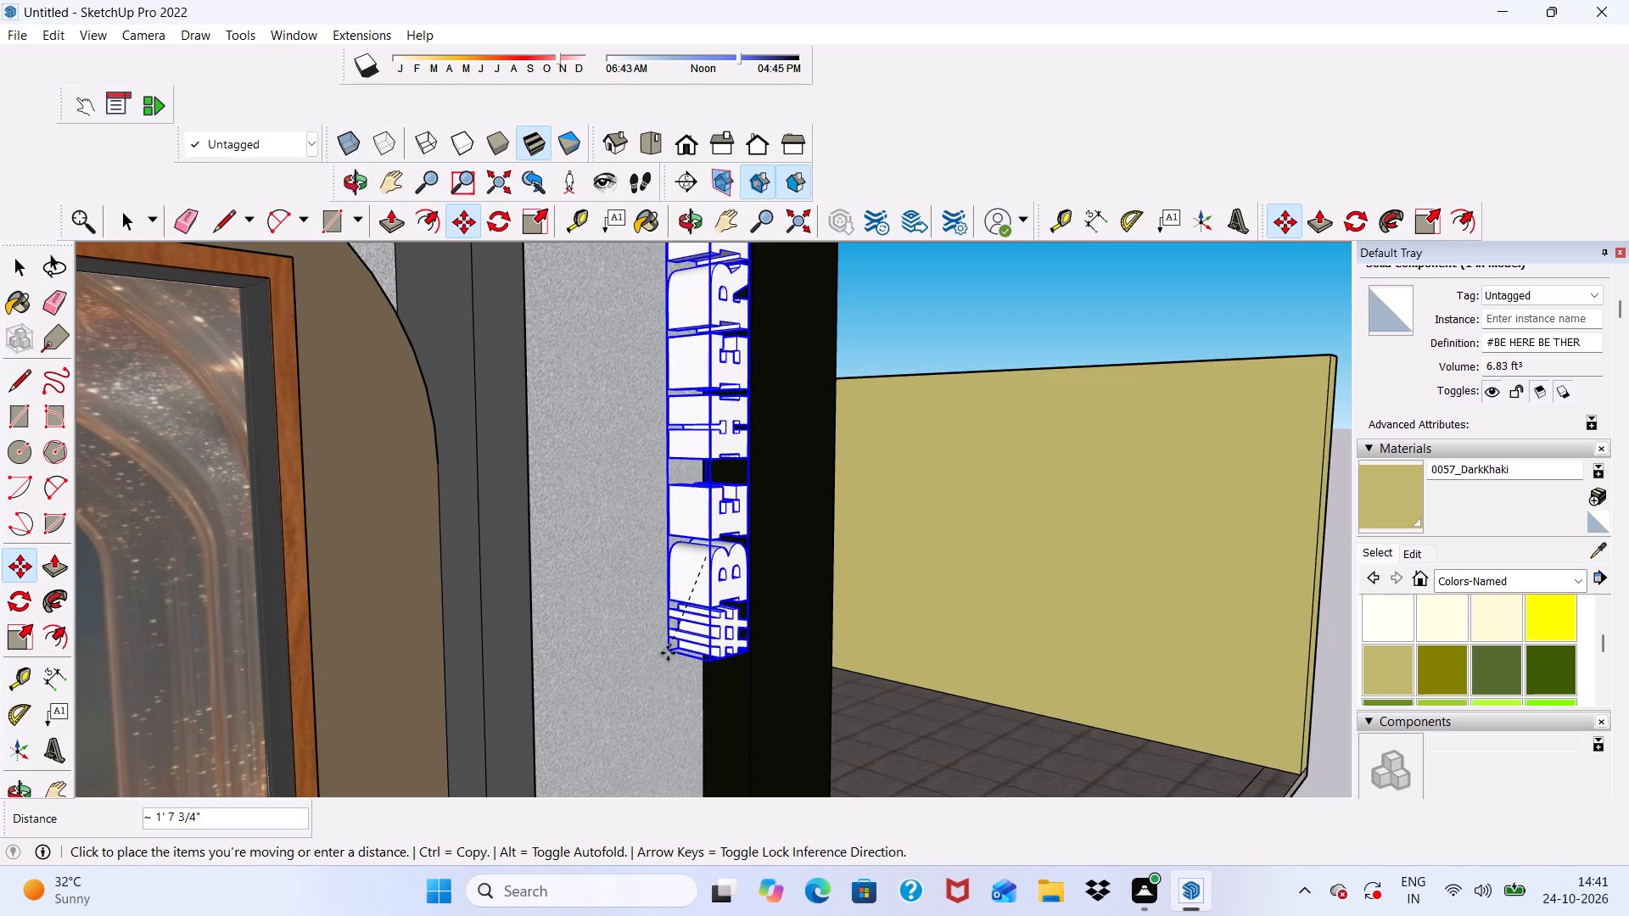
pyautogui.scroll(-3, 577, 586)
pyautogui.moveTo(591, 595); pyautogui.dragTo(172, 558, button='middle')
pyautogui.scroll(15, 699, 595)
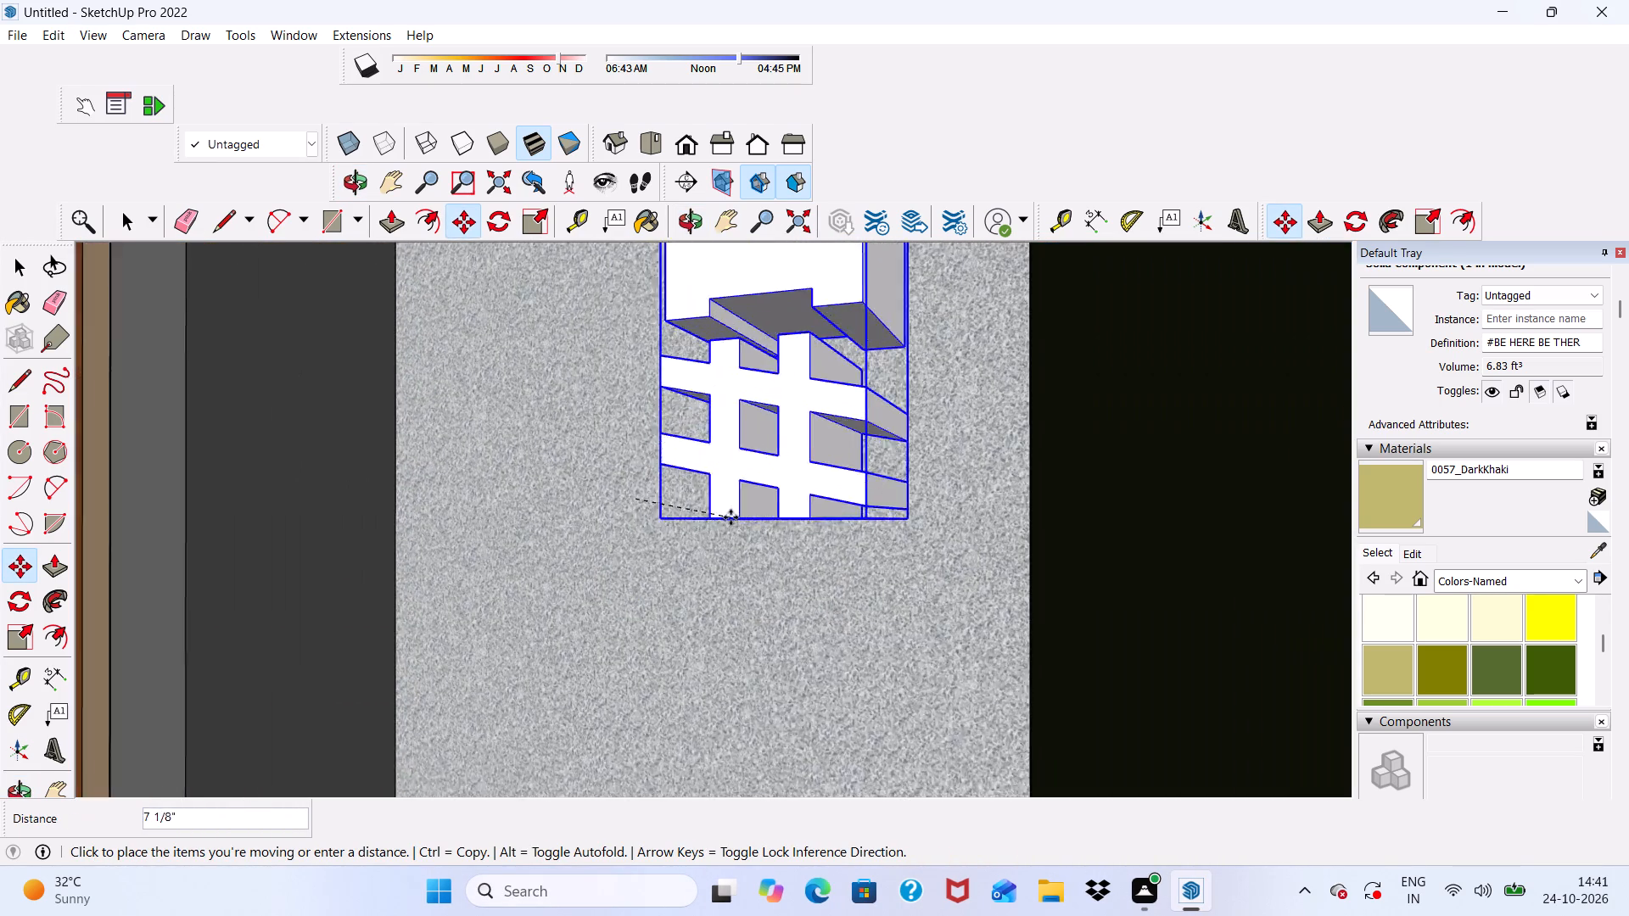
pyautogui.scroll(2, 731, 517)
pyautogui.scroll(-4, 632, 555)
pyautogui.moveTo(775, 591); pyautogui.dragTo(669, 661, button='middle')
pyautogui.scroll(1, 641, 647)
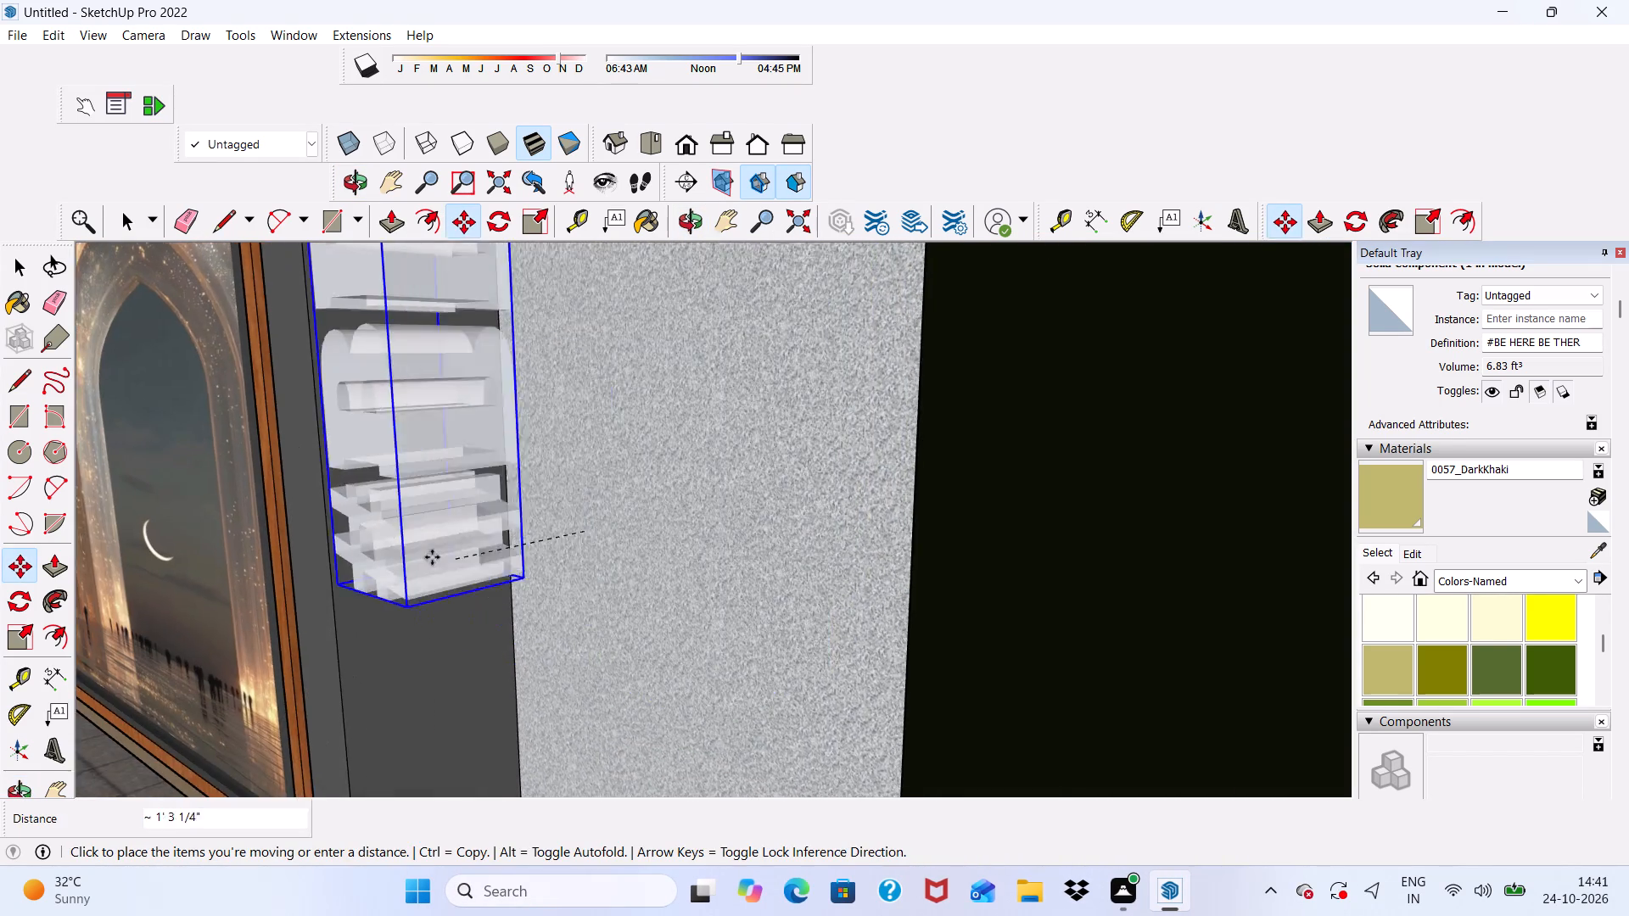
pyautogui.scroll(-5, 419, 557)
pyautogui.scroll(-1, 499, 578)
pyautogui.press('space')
# Move the #BE HERE BE THERE lettering from its lower corner upward along the light grey wall strip, closer to the black column.
pyautogui.scroll(-3, 568, 516)
pyautogui.moveTo(570, 514); pyautogui.dragTo(644, 488, button='middle')
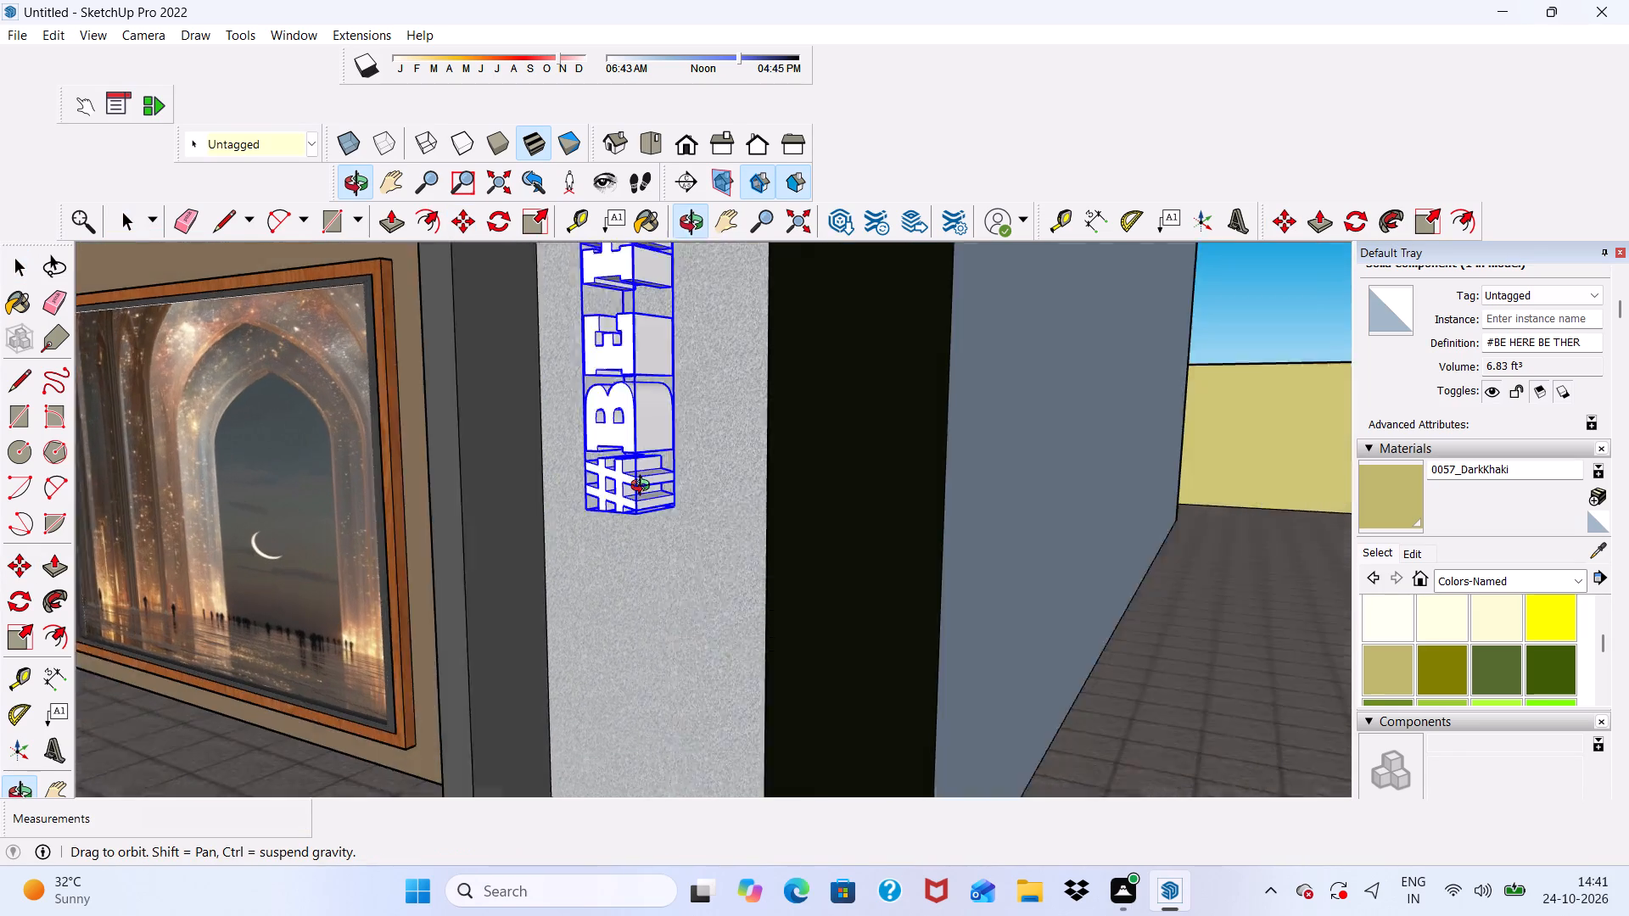
pyautogui.moveTo(644, 488); pyautogui.dragTo(642, 551, button='middle')
pyautogui.scroll(-3, 627, 517)
pyautogui.moveTo(624, 537); pyautogui.dragTo(670, 511, button='middle')
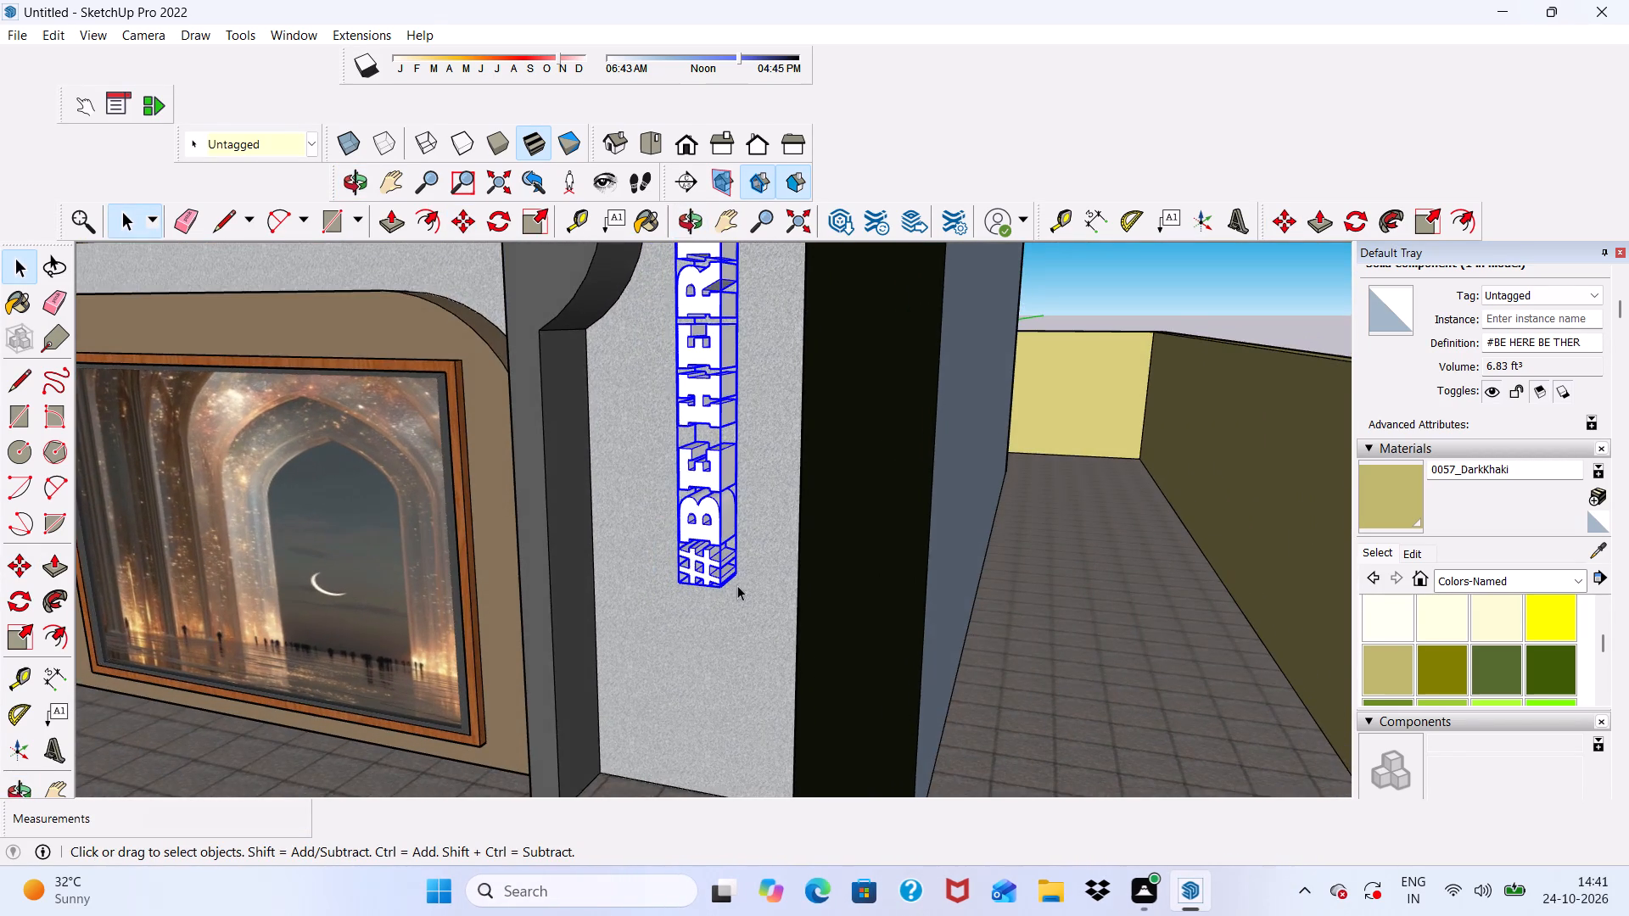
pyautogui.scroll(3, 737, 585)
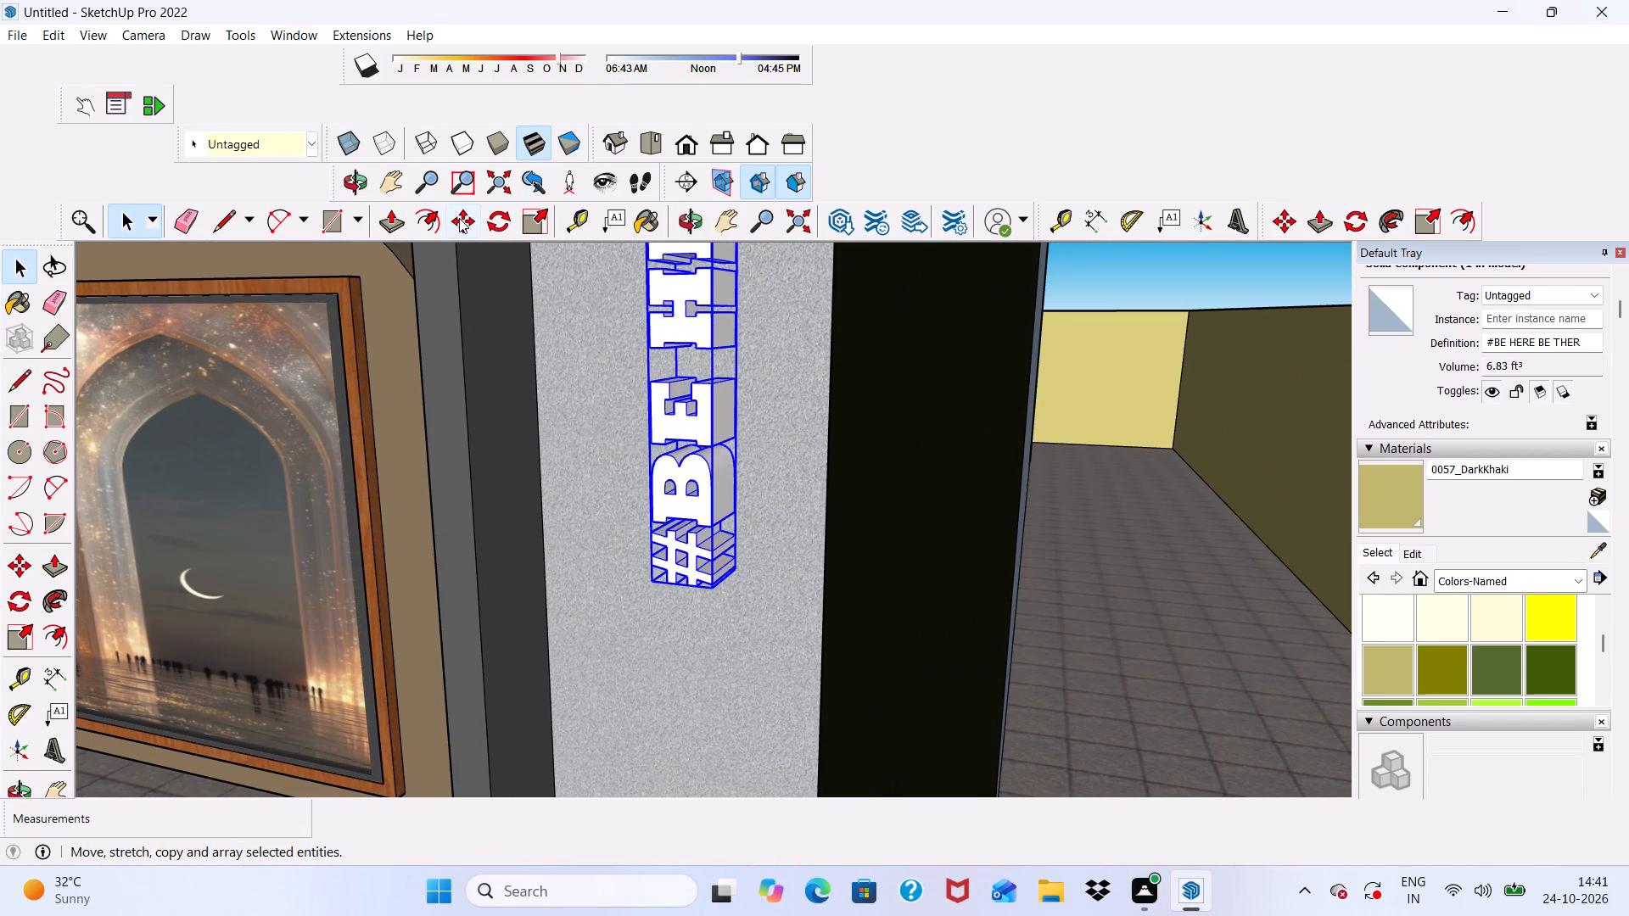
pyautogui.click(459, 218)
pyautogui.click(742, 572)
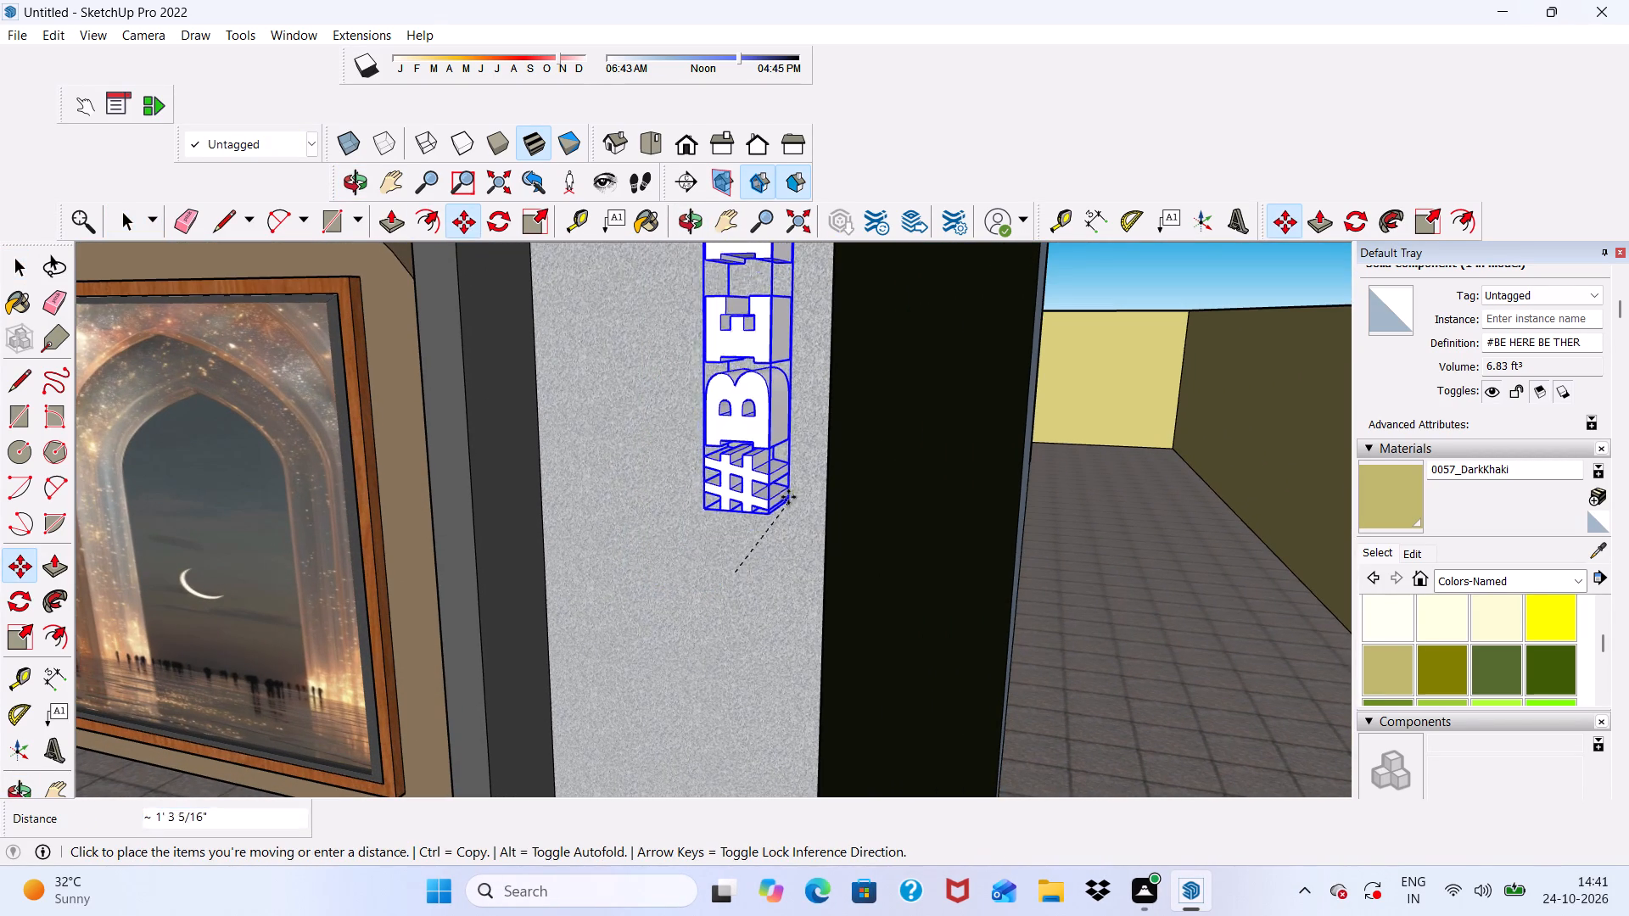
pyautogui.moveTo(788, 476); pyautogui.dragTo(788, 460)
# Move the #BE HERE BE THERE lettering down and back from the black column onto the light grey wall strip.
pyautogui.scroll(-3, 780, 447)
pyautogui.moveTo(740, 507); pyautogui.dragTo(902, 318, button='middle')
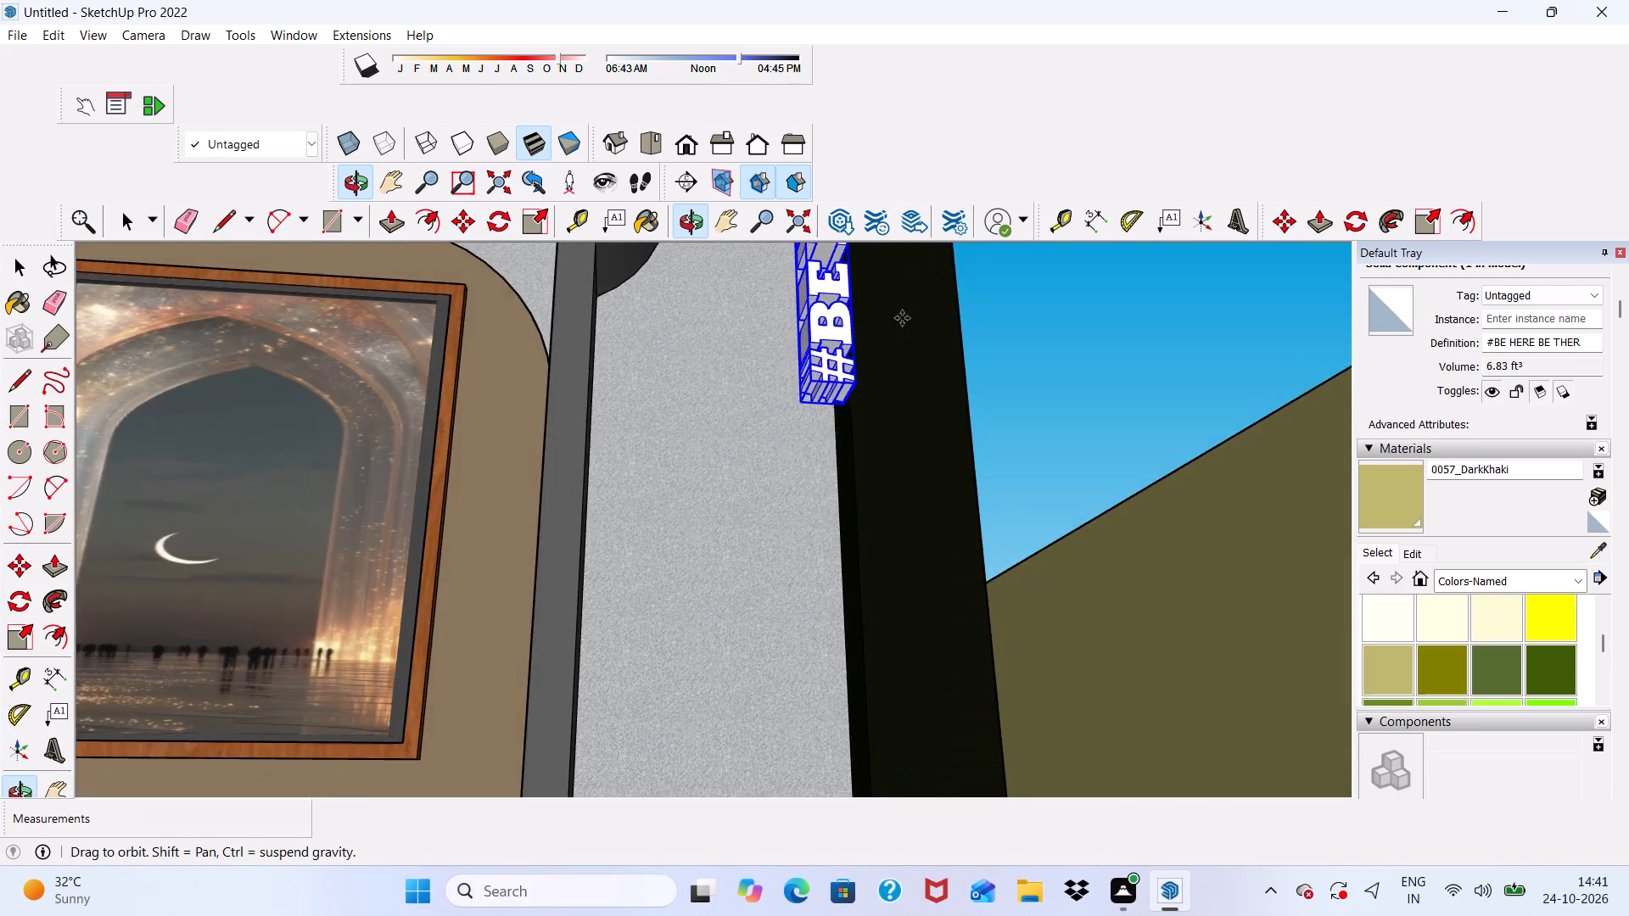
pyautogui.moveTo(902, 318); pyautogui.dragTo(904, 315, button='middle')
pyautogui.scroll(6, 789, 442)
pyautogui.click(806, 371)
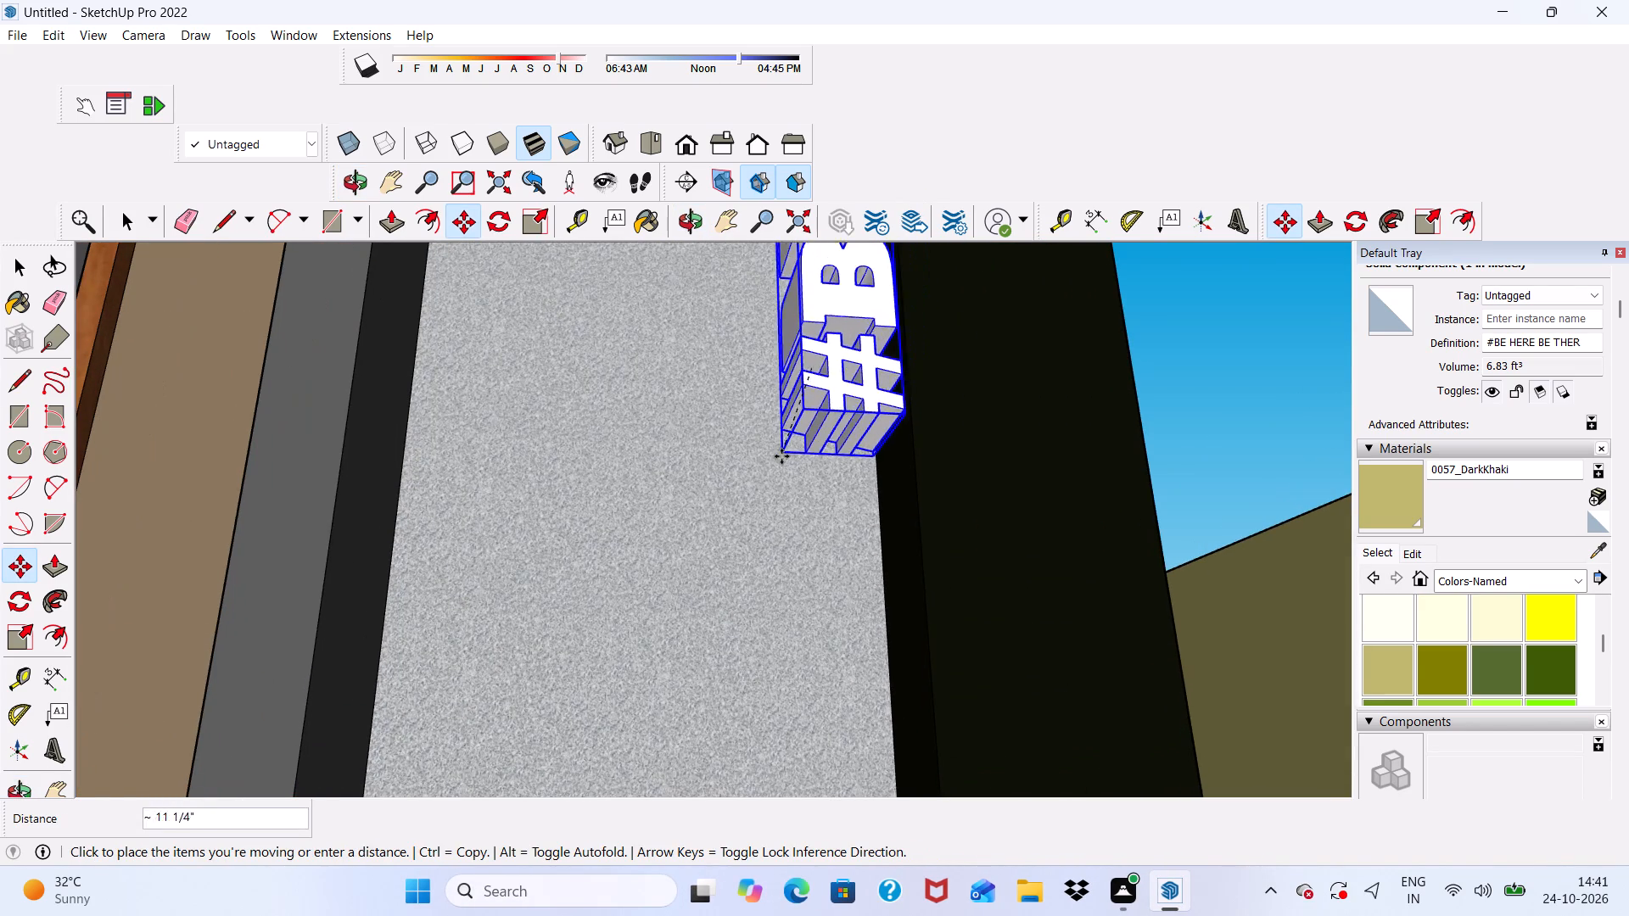
pyautogui.click(651, 628)
# Scale down the #BE HERE BE THERE lettering's depth in repeated passes, starting at about 0.61, so it projects less from the wall.
pyautogui.scroll(-3, 483, 532)
pyautogui.moveTo(594, 561); pyautogui.dragTo(241, 665, button='middle')
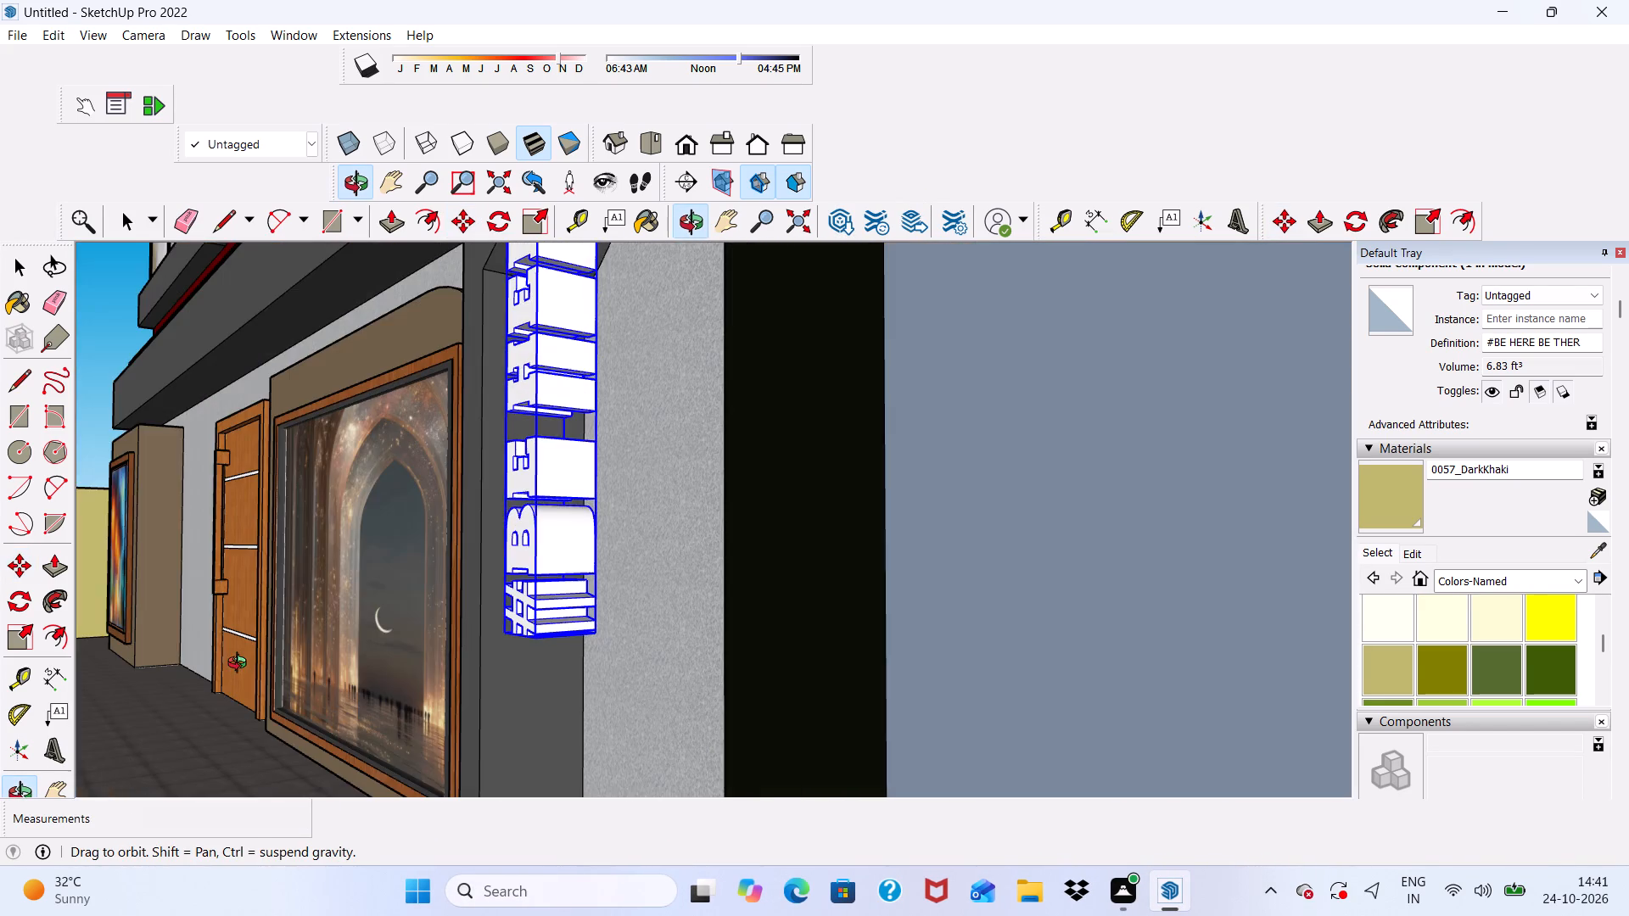
pyautogui.moveTo(241, 665); pyautogui.dragTo(420, 640, button='middle')
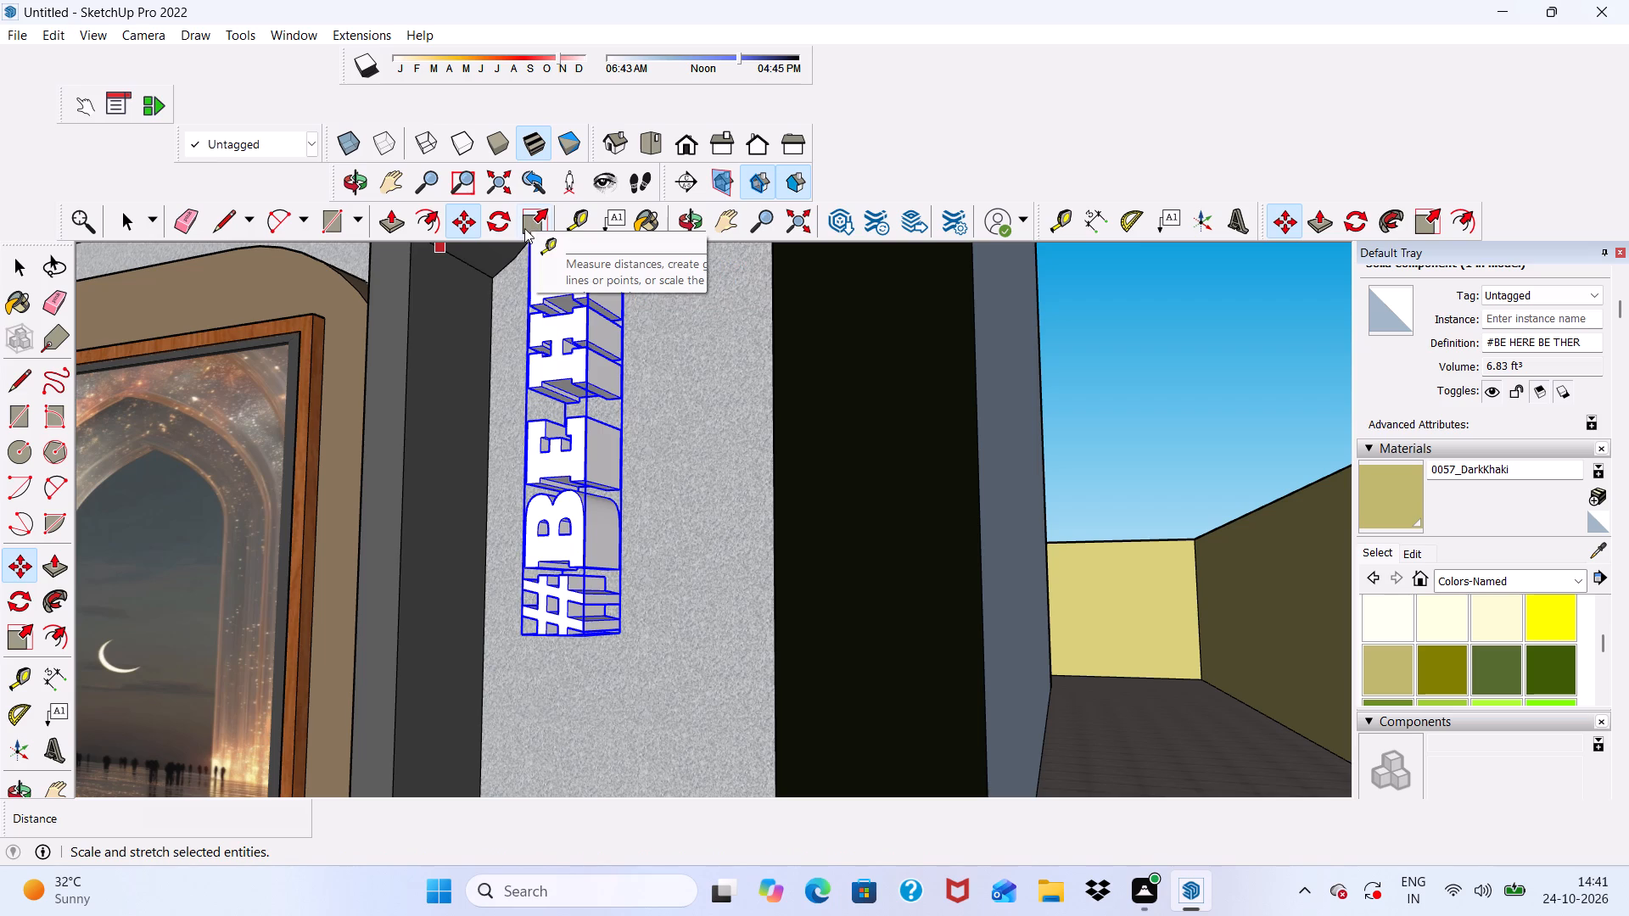
pyautogui.click(524, 228)
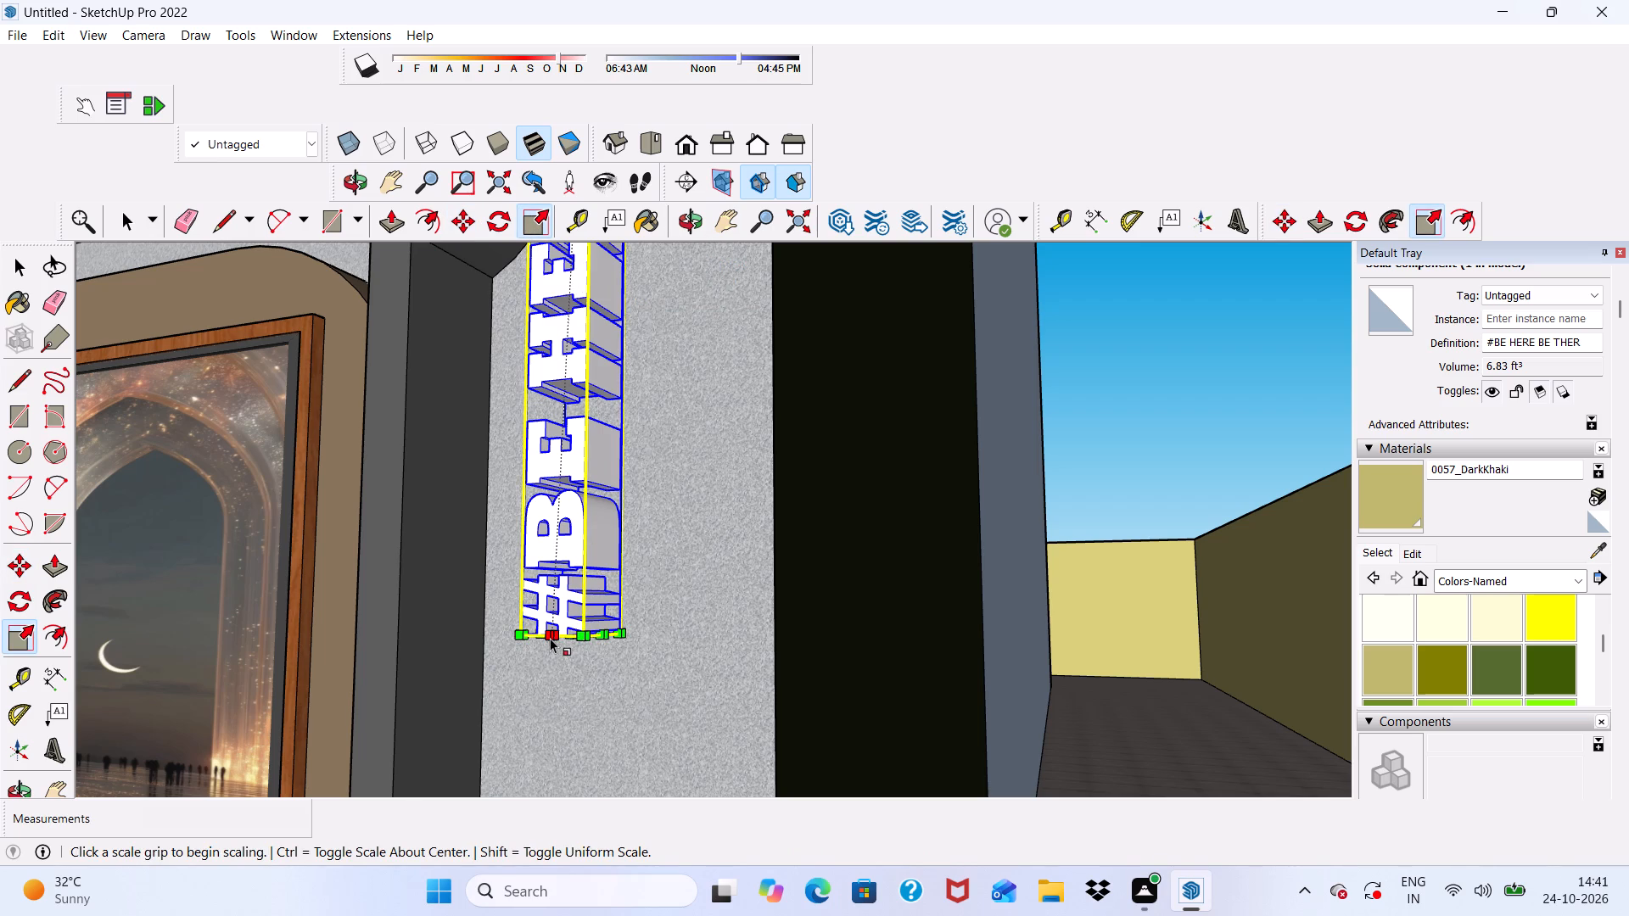
pyautogui.click(551, 638)
pyautogui.click(568, 638)
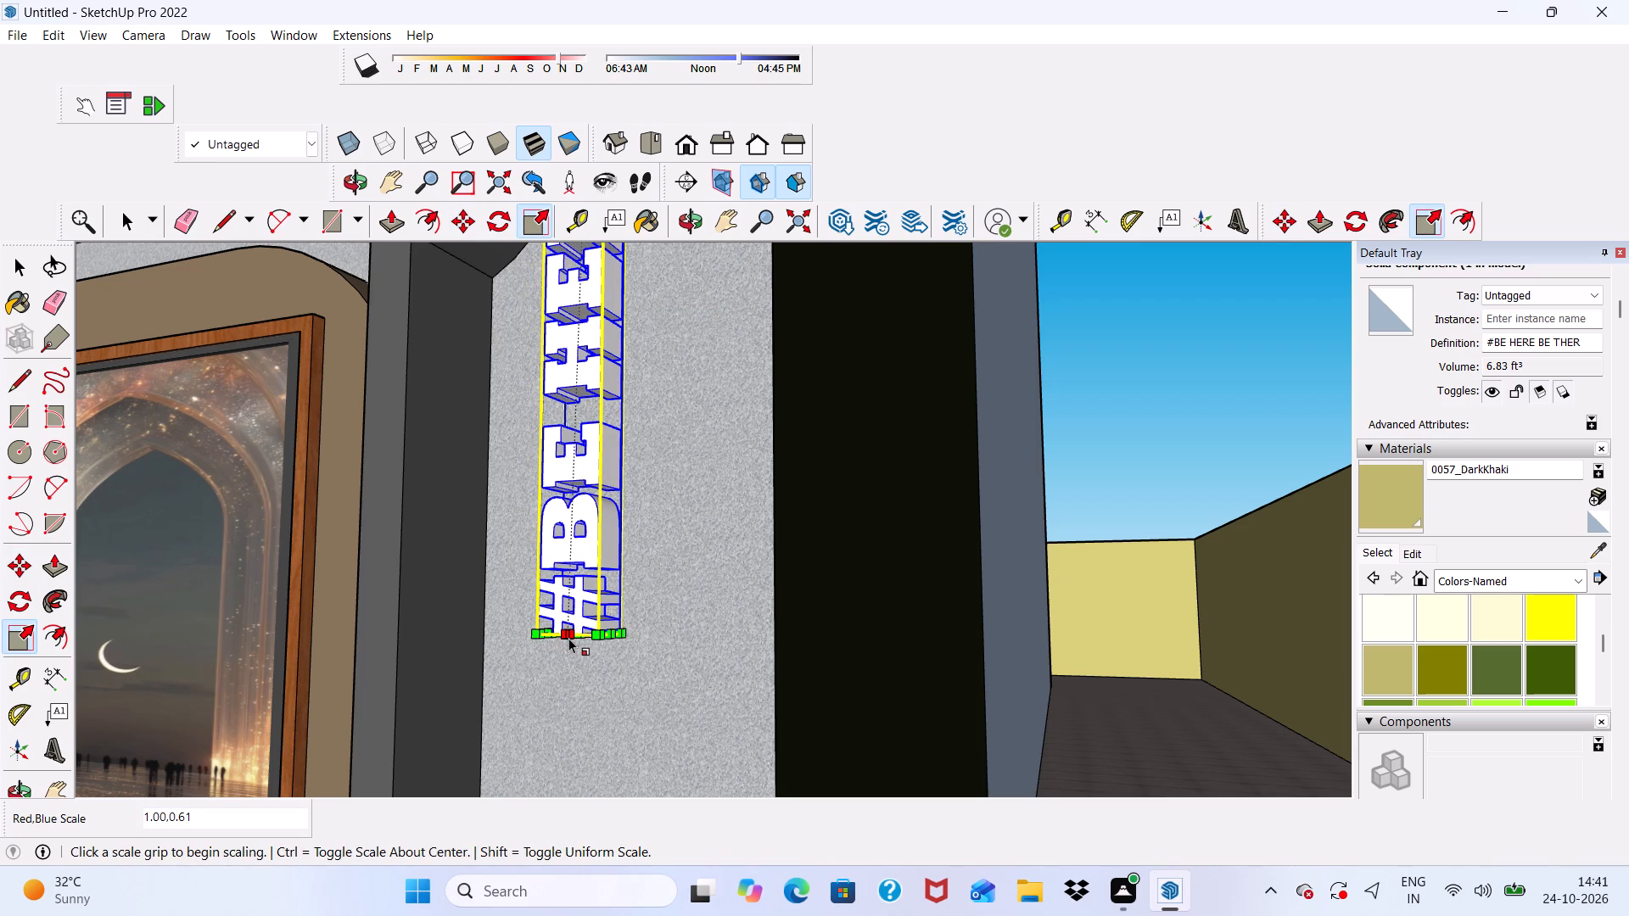
pyautogui.moveTo(568, 638); pyautogui.dragTo(579, 635)
pyautogui.click(579, 635)
pyautogui.scroll(-1, 568, 617)
pyautogui.scroll(1, 568, 617)
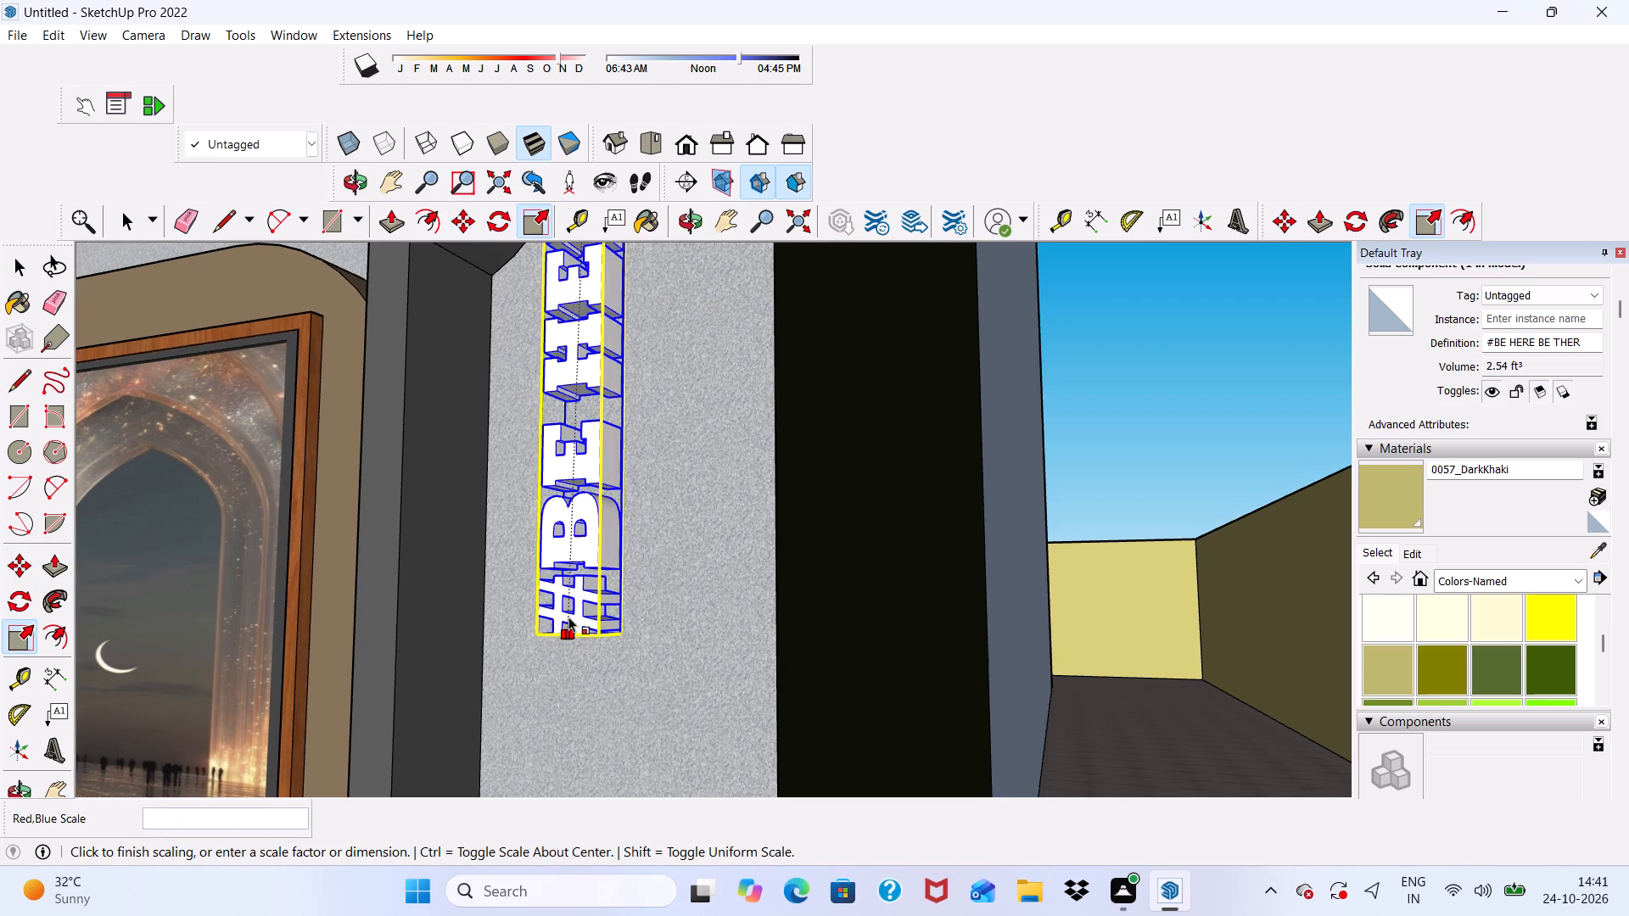
pyautogui.press('space')
pyautogui.scroll(-4, 560, 582)
pyautogui.click(1100, 454)
# Move the #BE HERE BE THERE lettering up and toward the black column, starting from the # character.
pyautogui.moveTo(335, 556); pyautogui.dragTo(446, 525, button='middle')
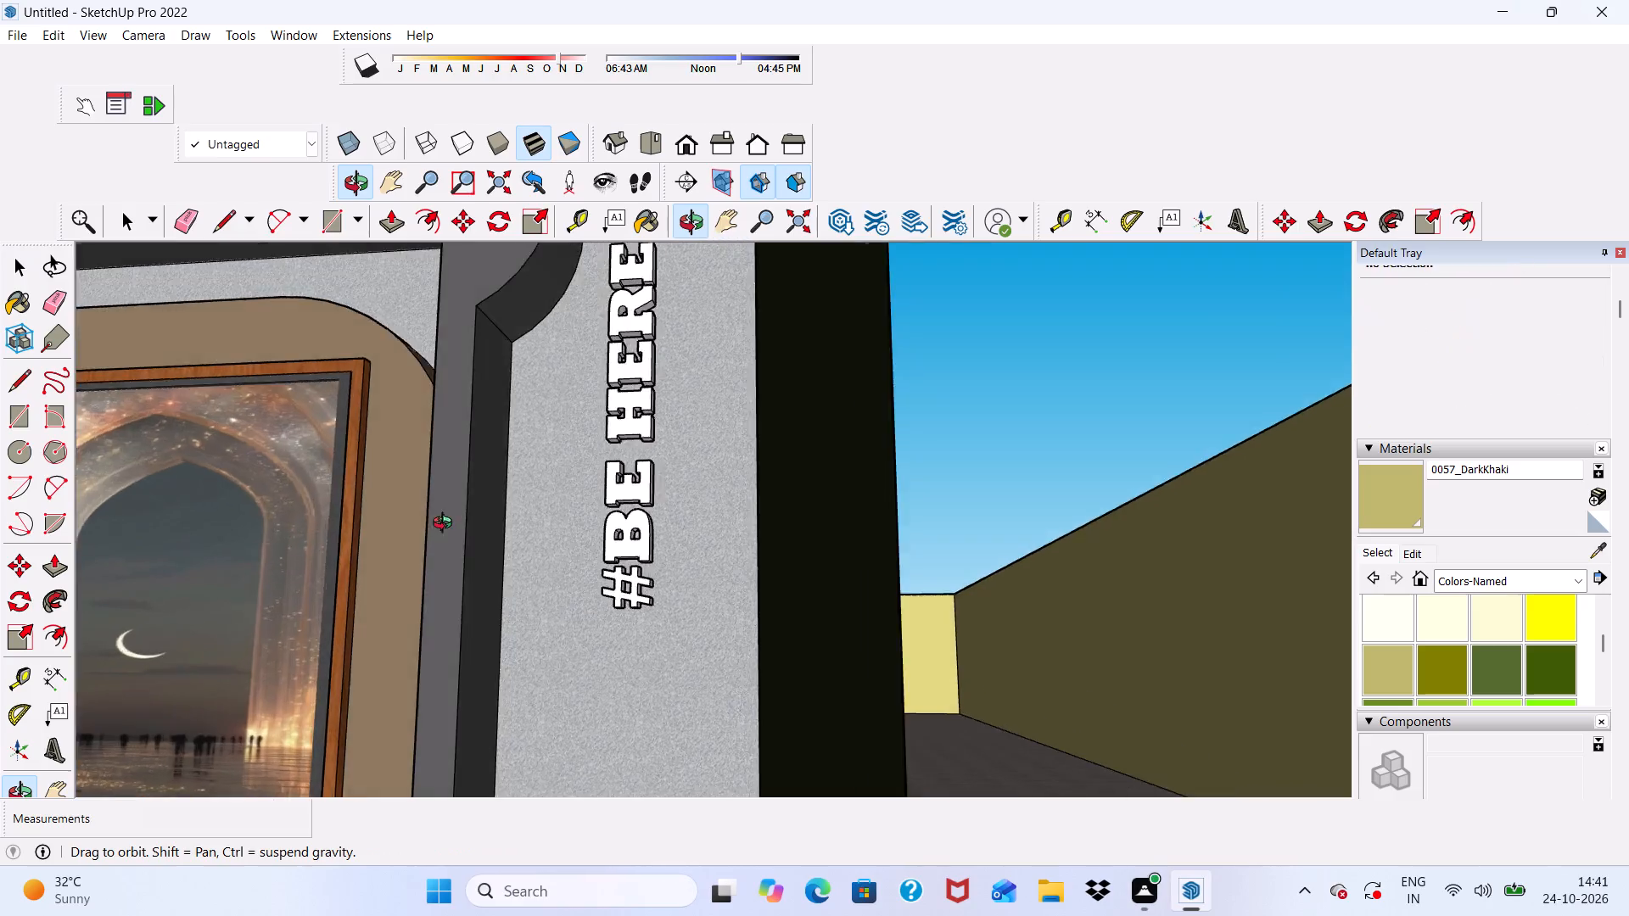
pyautogui.moveTo(446, 525); pyautogui.dragTo(546, 560, button='middle')
pyautogui.scroll(-1, 558, 533)
pyautogui.moveTo(560, 533); pyautogui.dragTo(426, 806, button='middle')
pyautogui.scroll(-8, 418, 612)
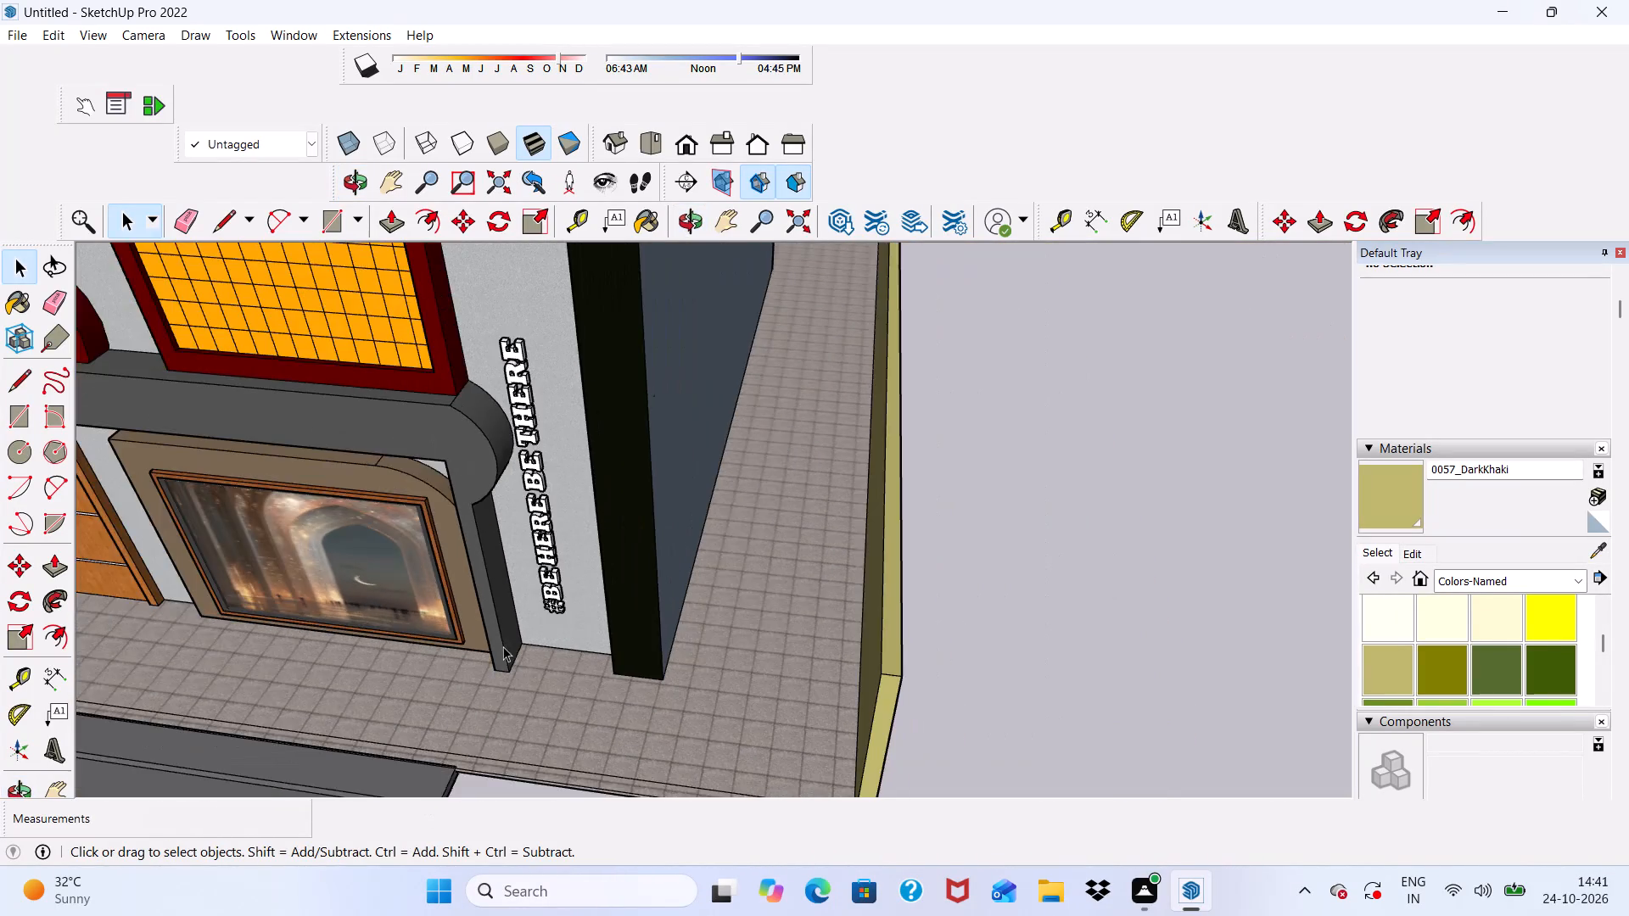
pyautogui.moveTo(503, 646); pyautogui.dragTo(593, 423, button='middle')
pyautogui.scroll(8, 554, 602)
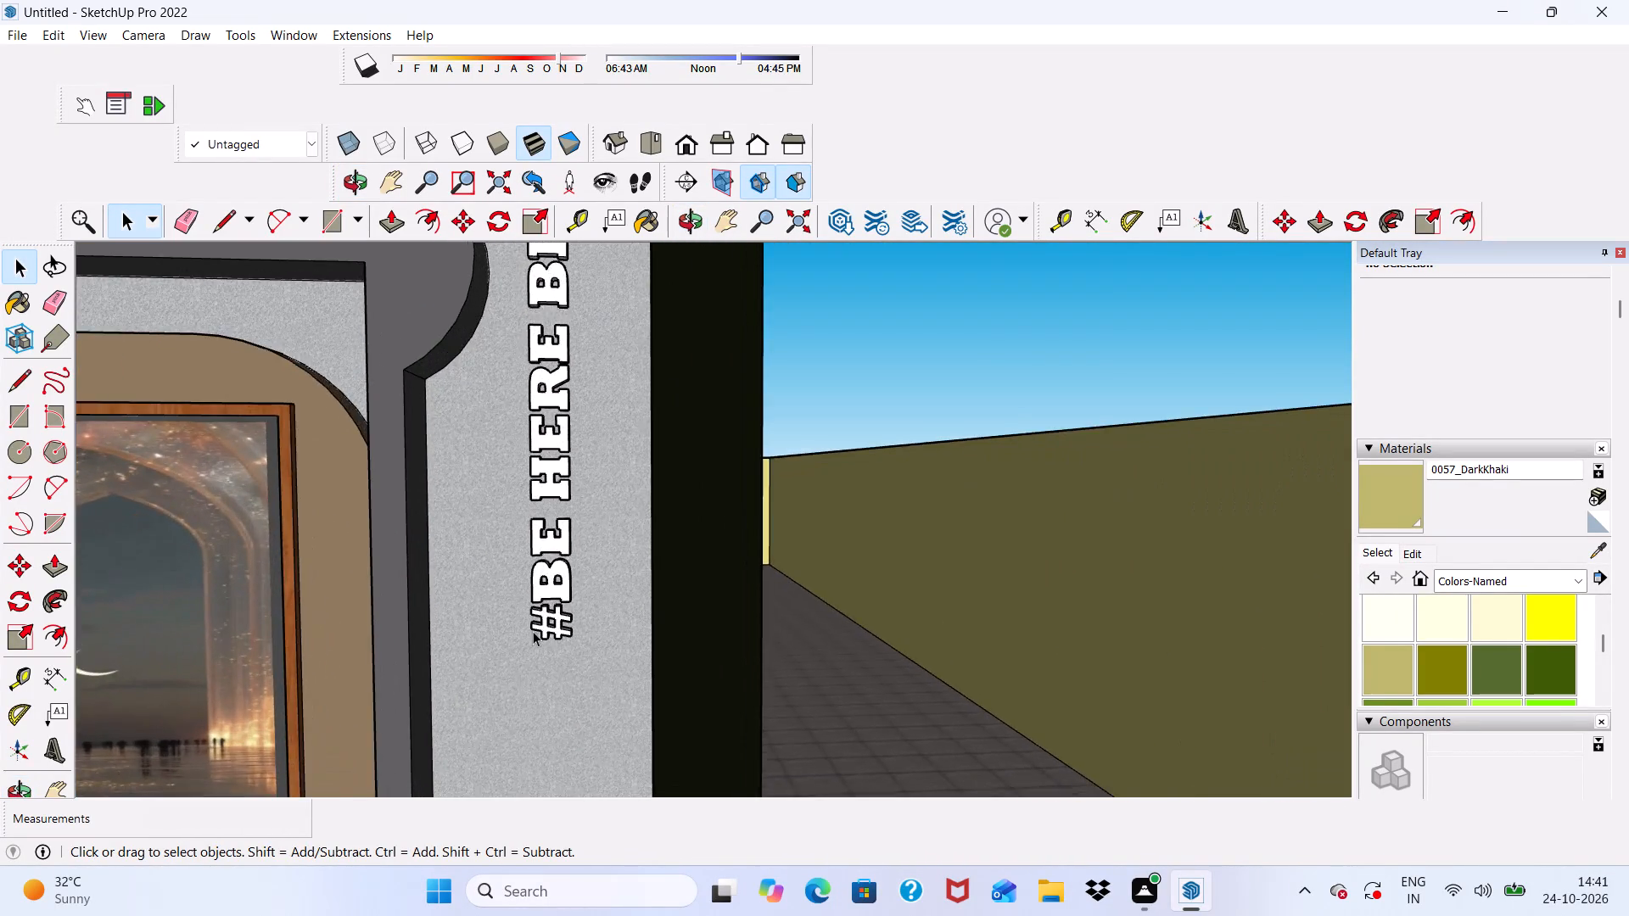
pyautogui.scroll(3, 533, 631)
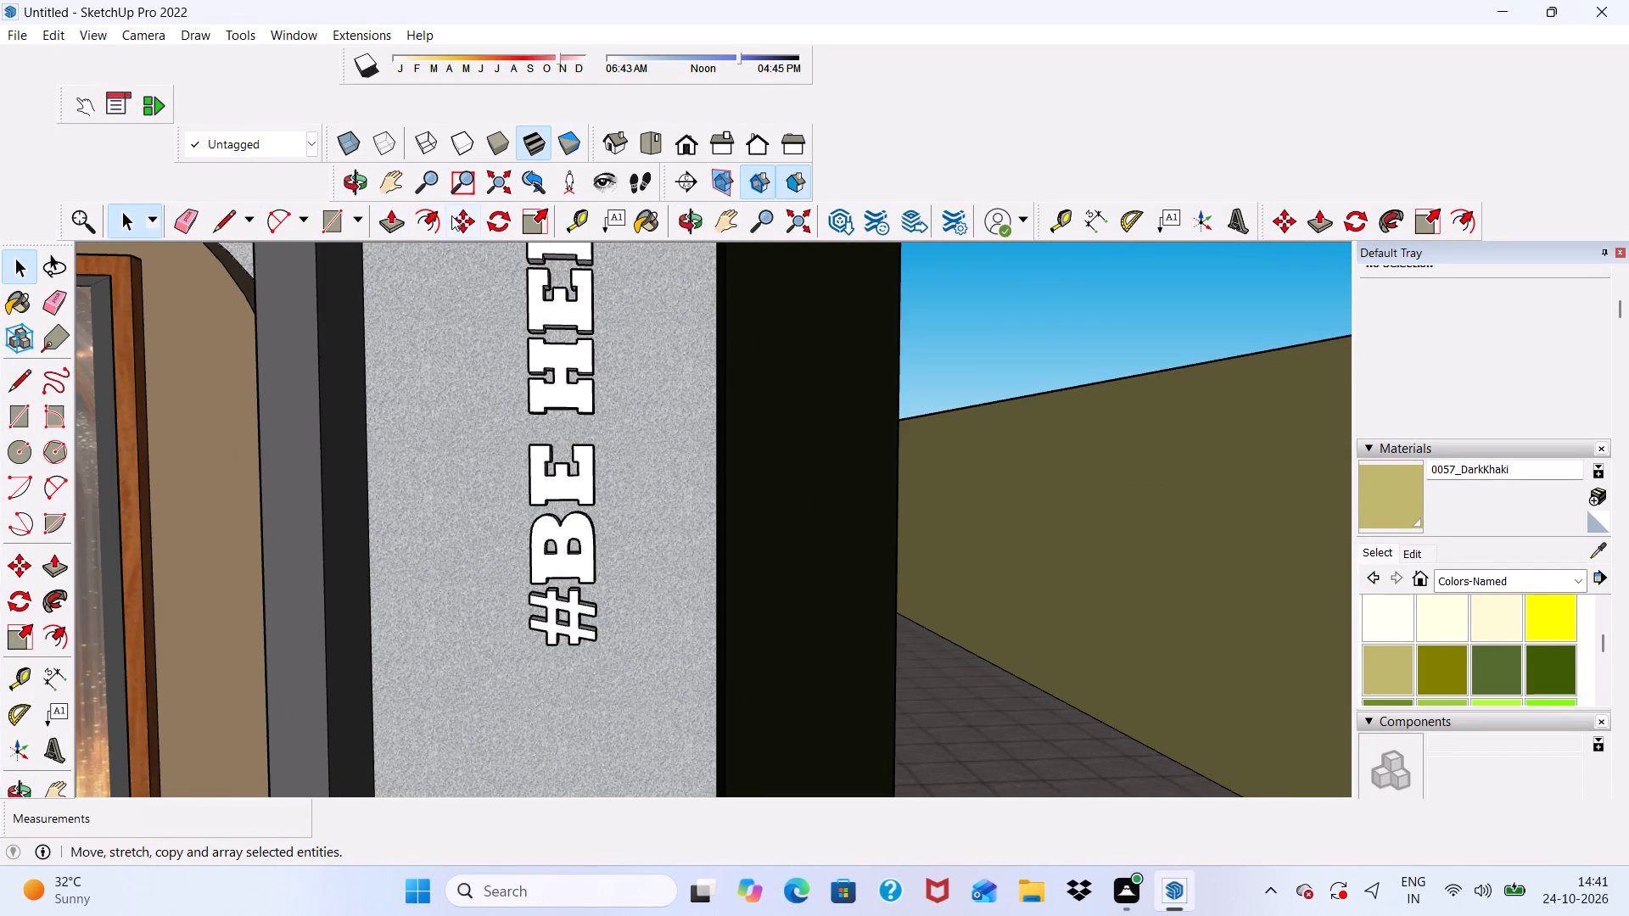
pyautogui.click(455, 215)
pyautogui.click(589, 634)
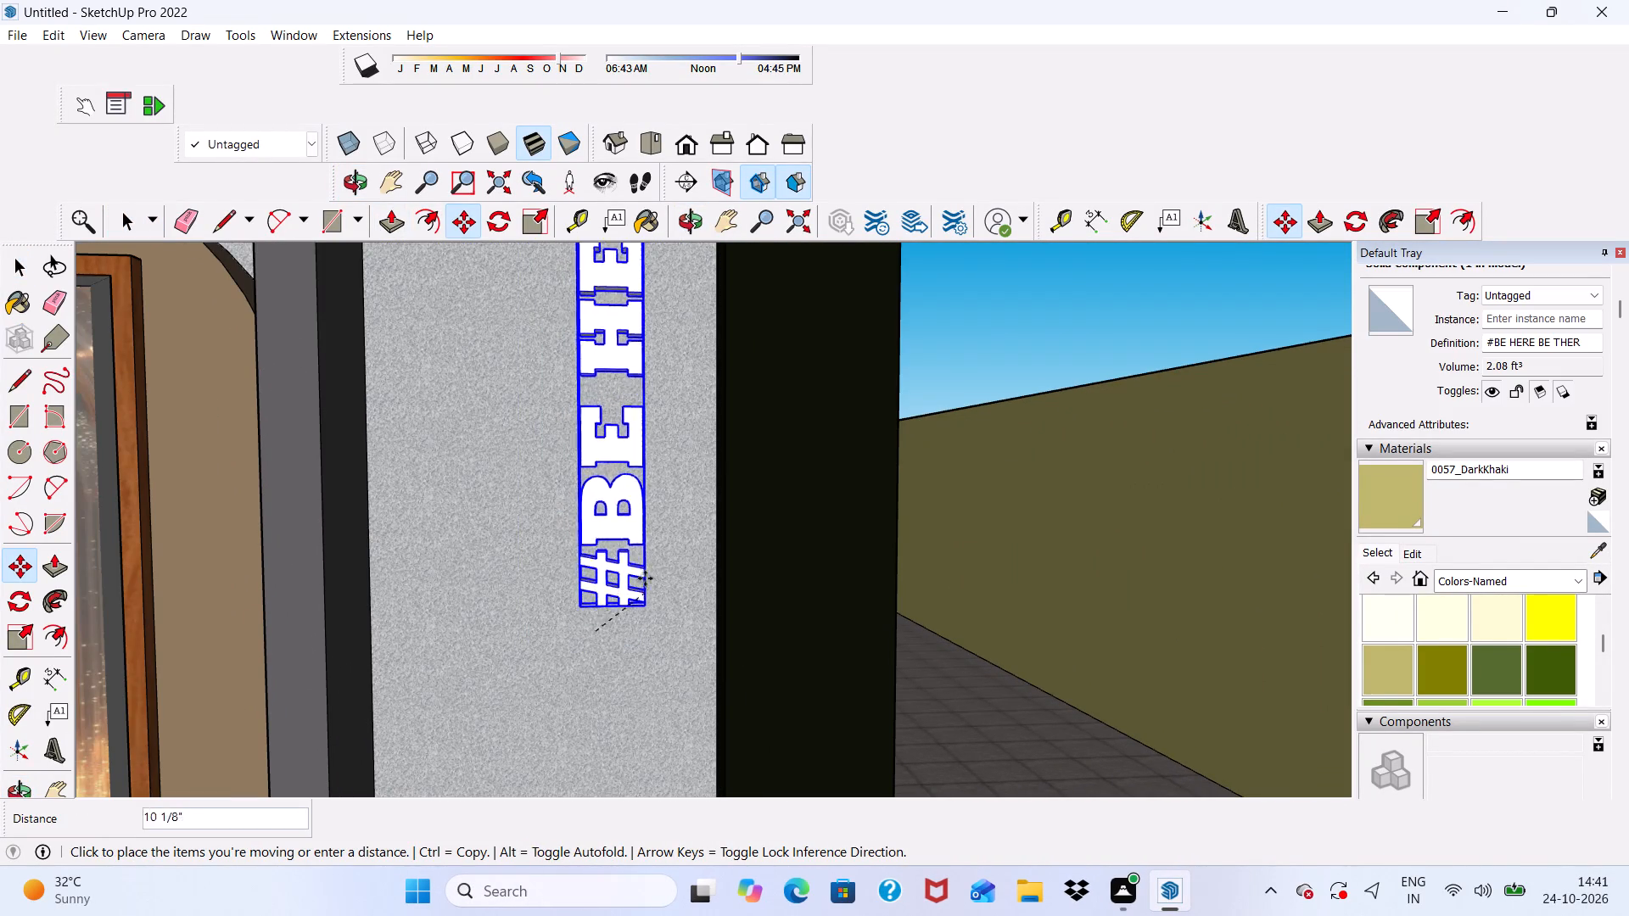
pyautogui.click(639, 537)
# Move the #BE HERE BE THERE lettering about 3' back from in front of the black column toward the light grey wall.
pyautogui.moveTo(510, 628); pyautogui.dragTo(842, 688, button='middle')
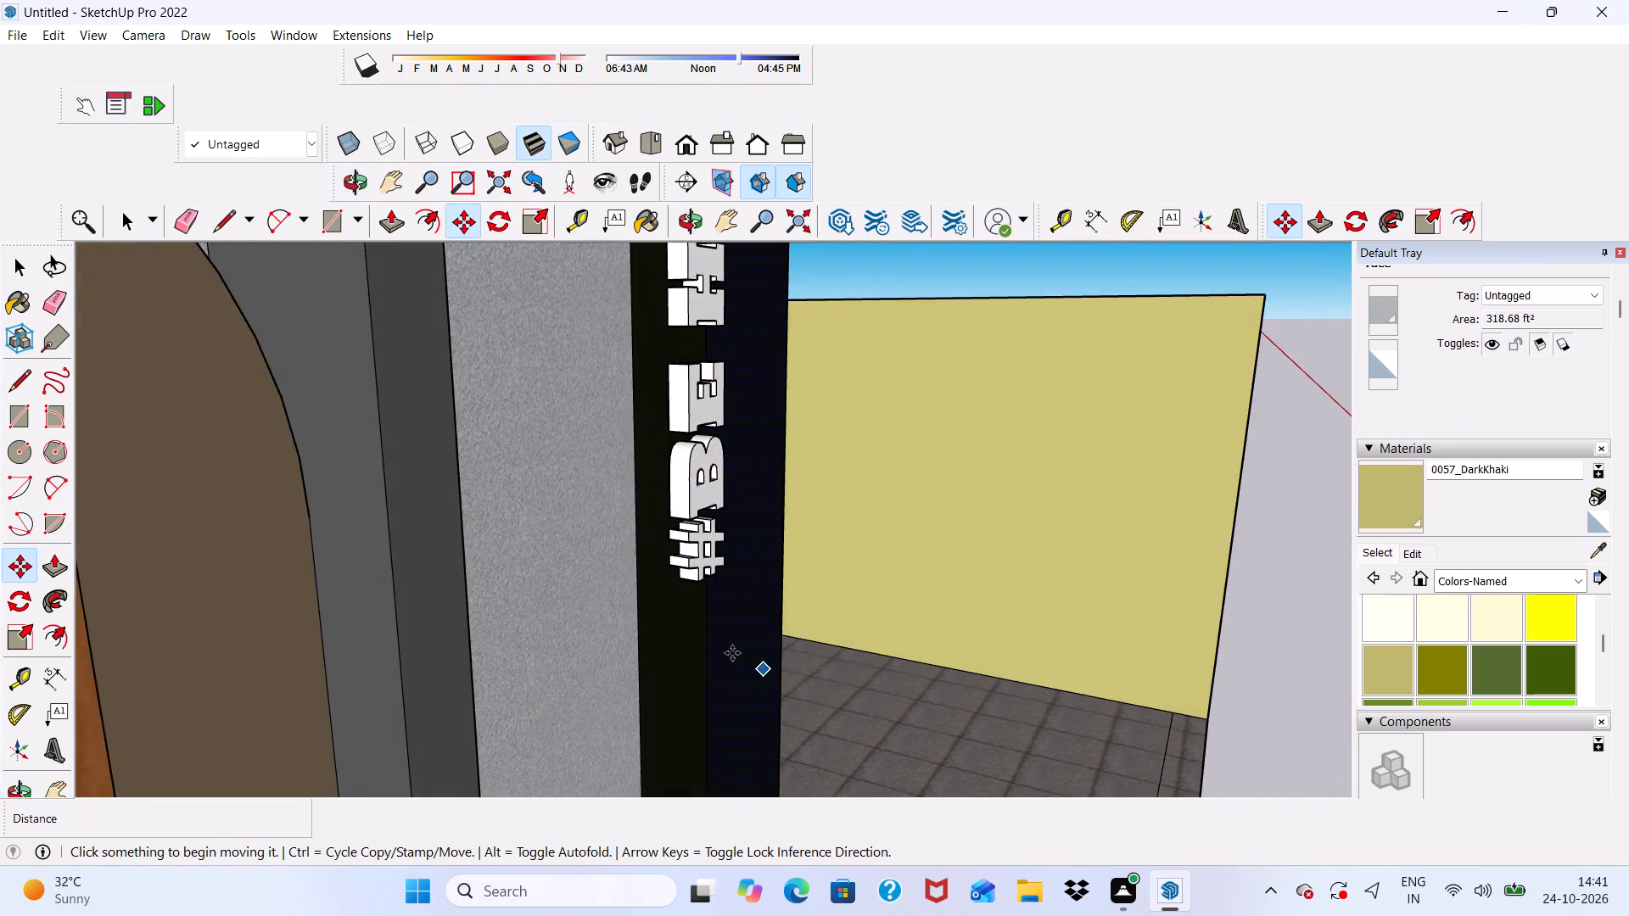
pyautogui.scroll(5, 708, 622)
pyautogui.click(667, 550)
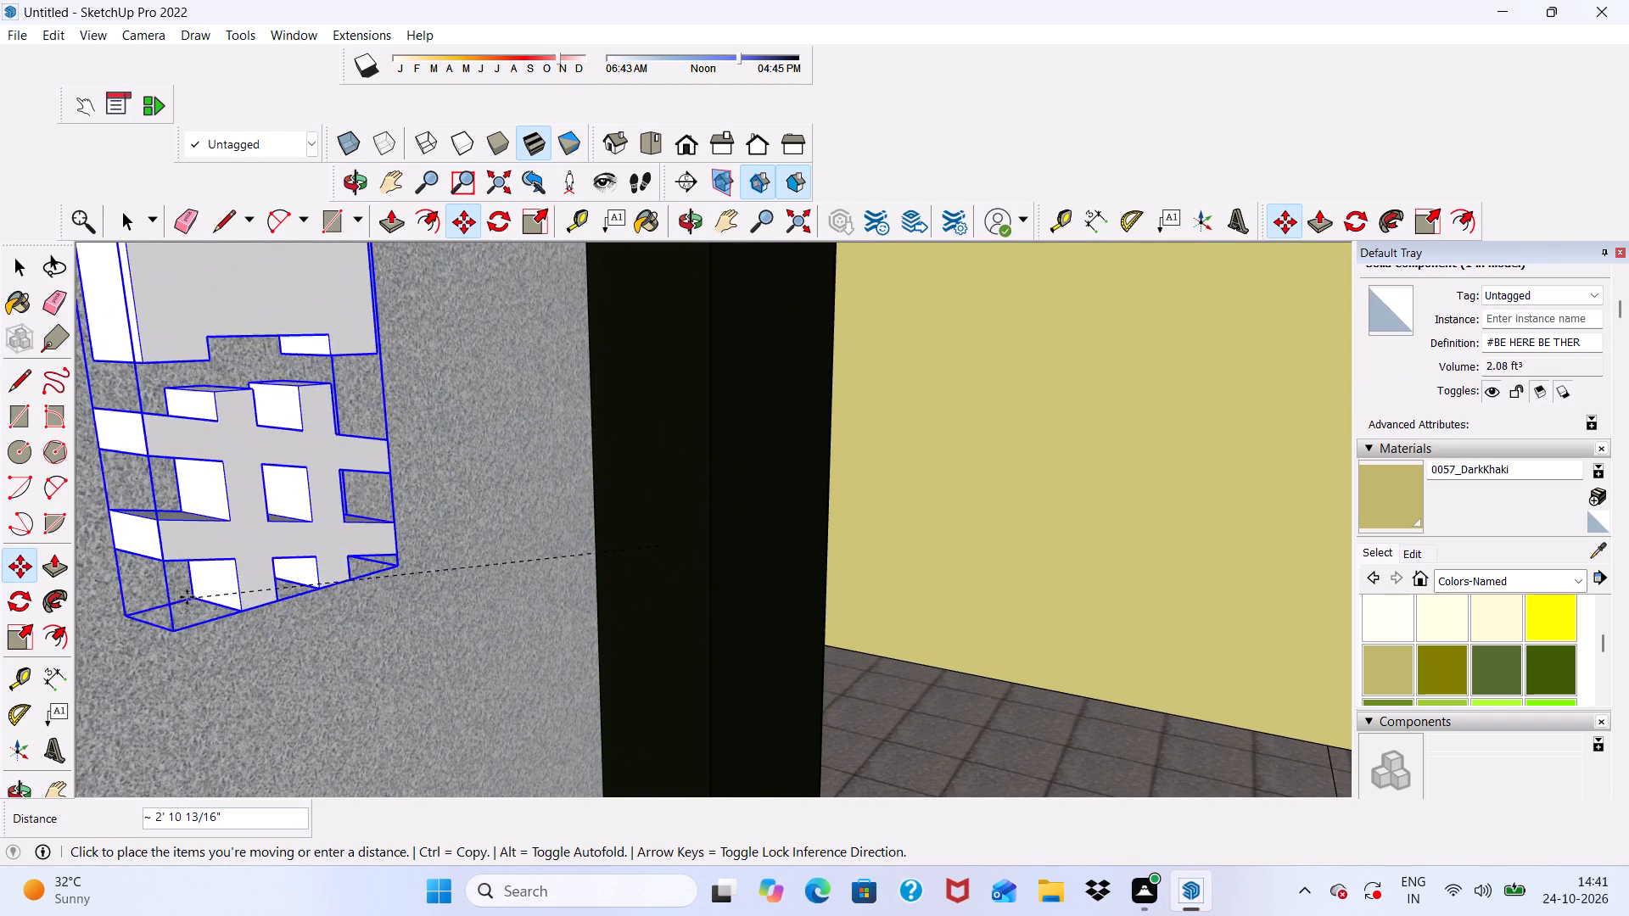
pyautogui.click(147, 578)
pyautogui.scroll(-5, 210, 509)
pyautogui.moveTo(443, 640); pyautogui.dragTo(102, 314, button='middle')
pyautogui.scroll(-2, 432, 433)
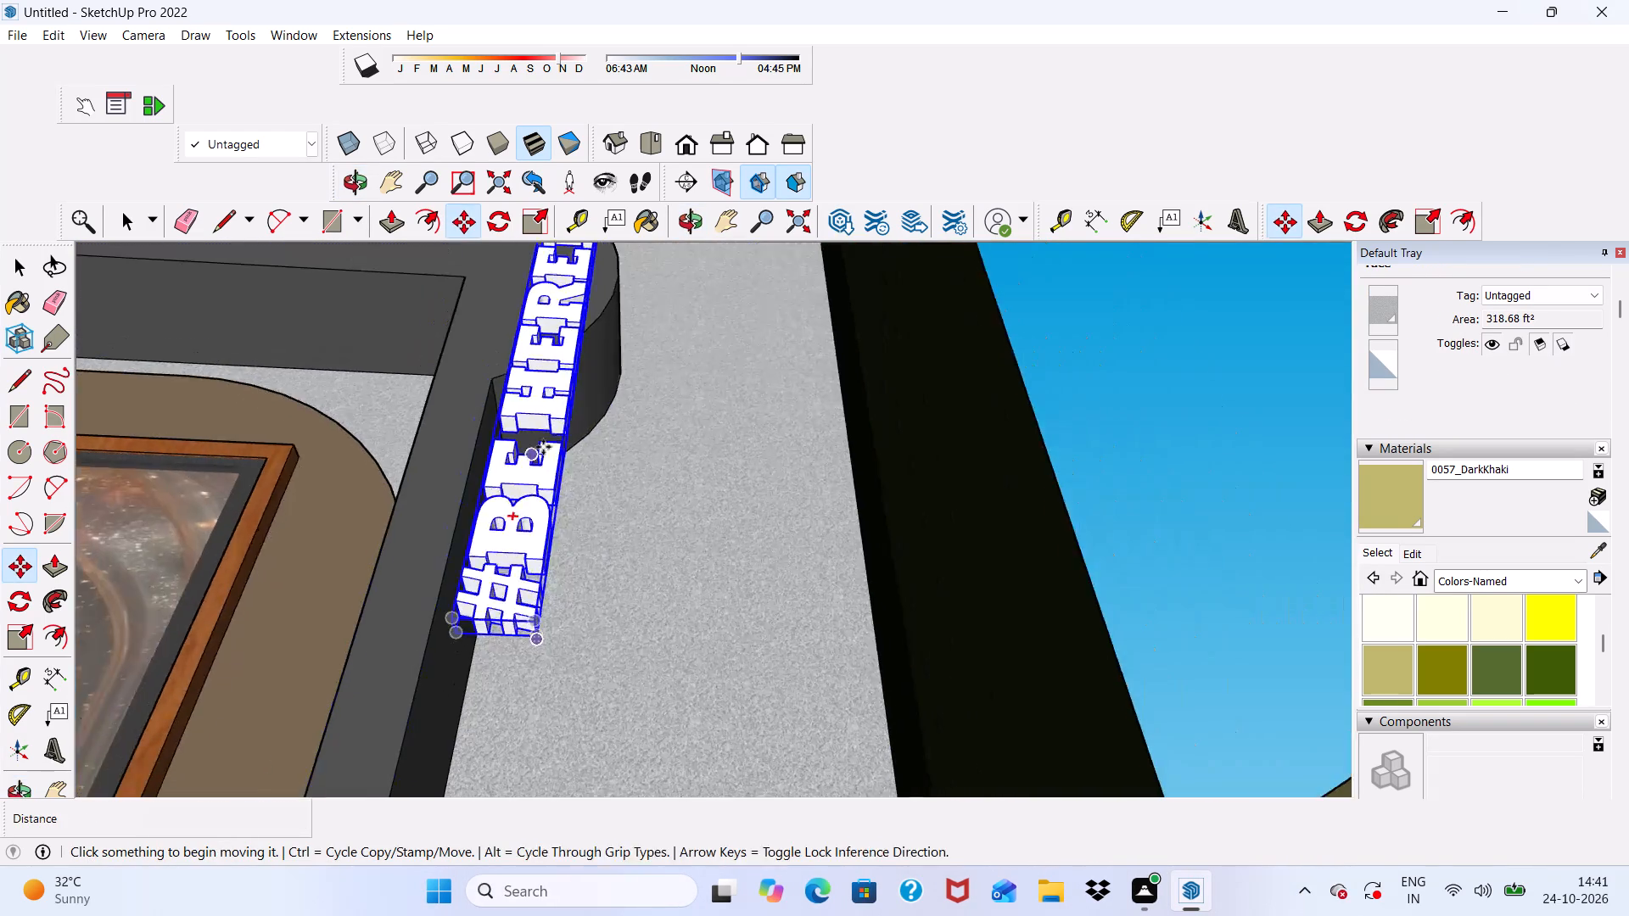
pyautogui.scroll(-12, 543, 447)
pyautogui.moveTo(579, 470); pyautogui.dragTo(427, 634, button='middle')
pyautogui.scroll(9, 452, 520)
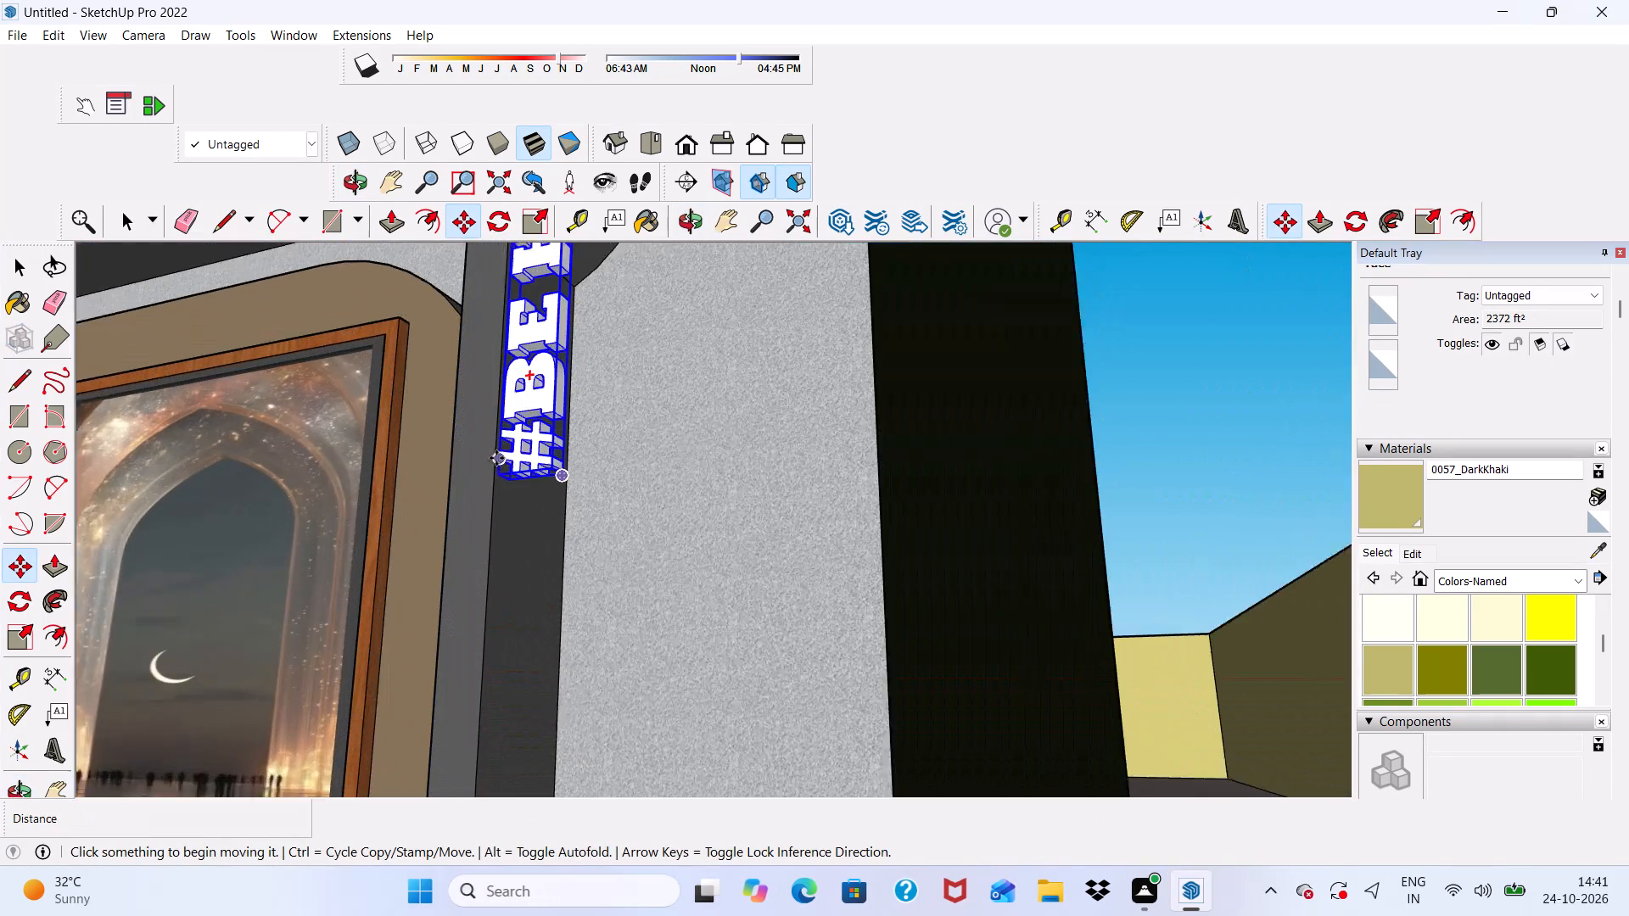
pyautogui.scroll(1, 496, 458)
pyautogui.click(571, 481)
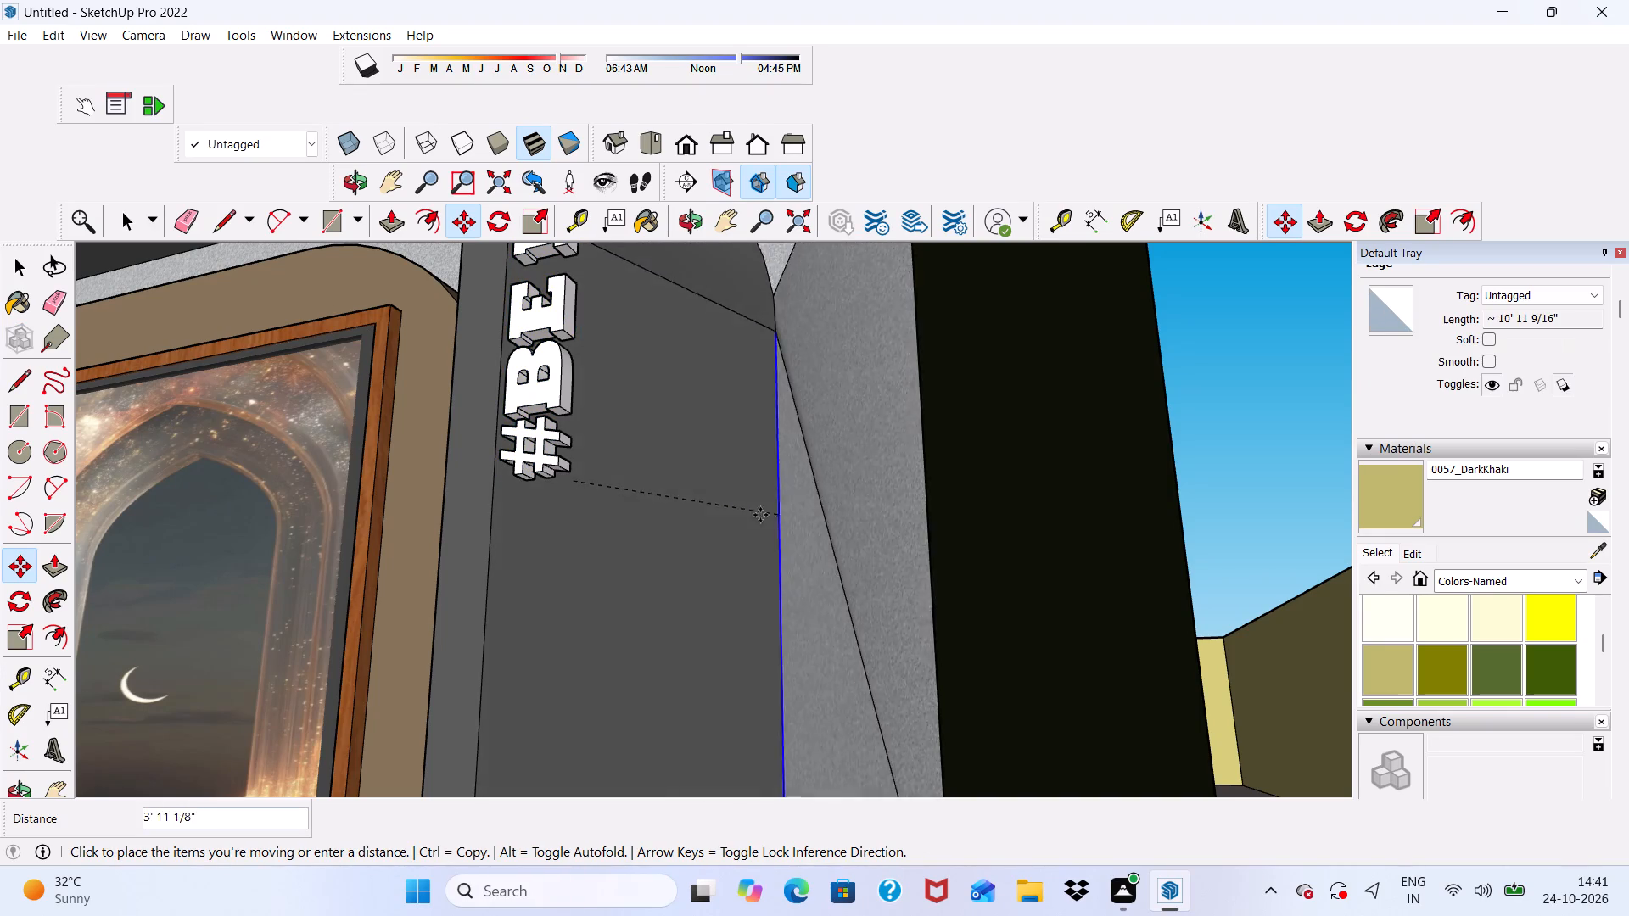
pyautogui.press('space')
# Select the #BE HERE BE THERE lettering and move it off the dark pier onto the middle of the light grey wall.
pyautogui.click(526, 464)
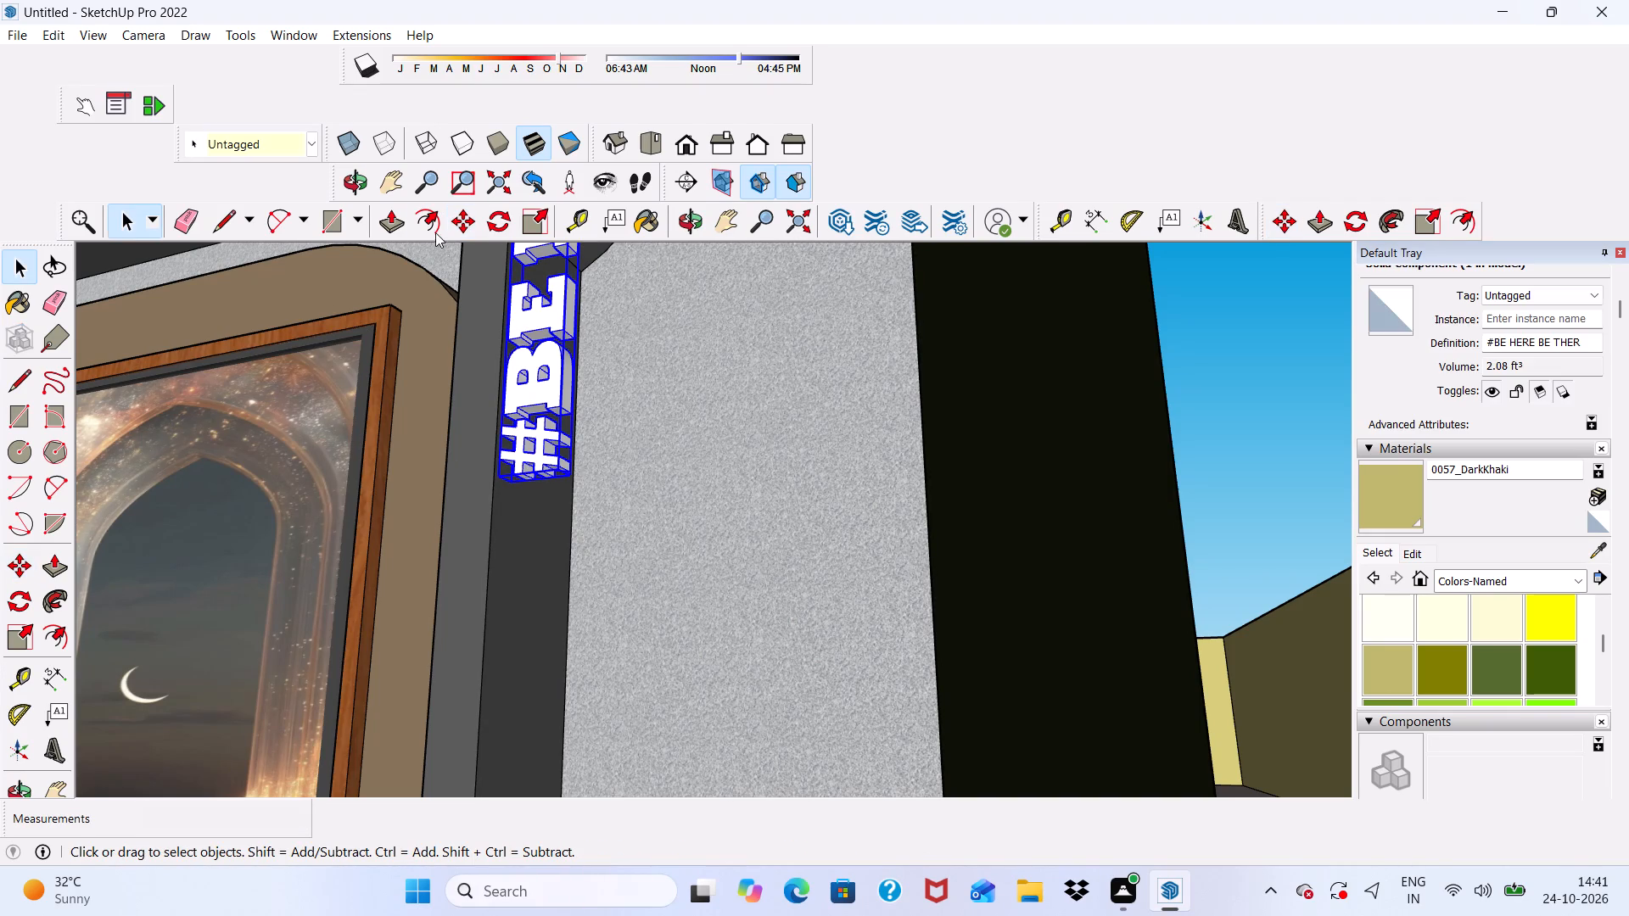
pyautogui.click(461, 216)
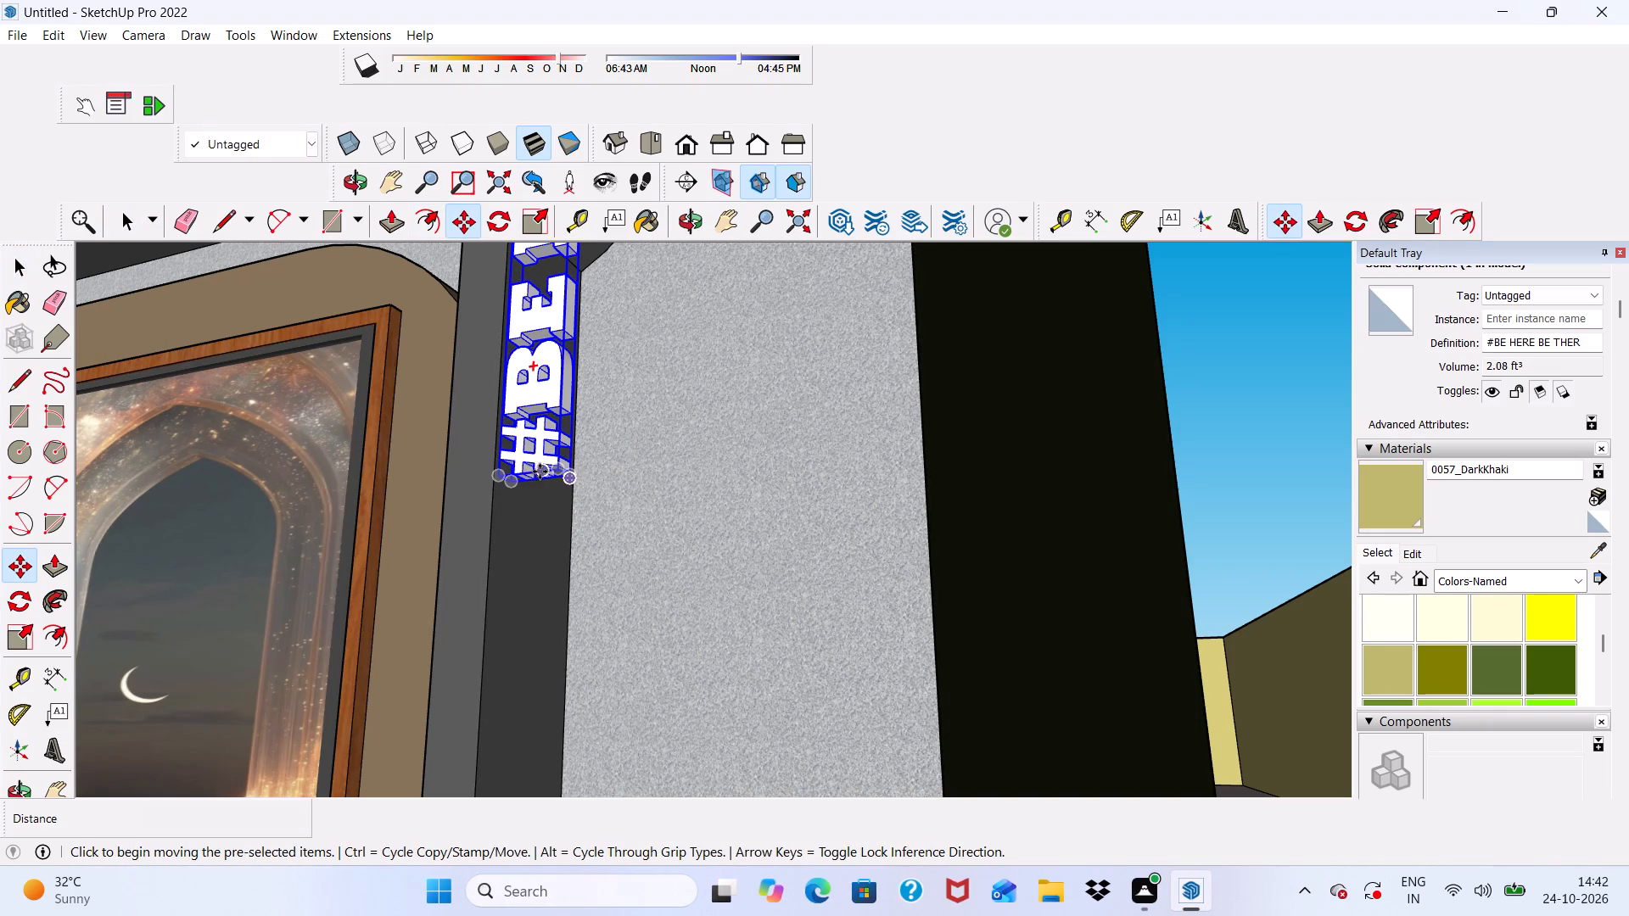
pyautogui.click(540, 472)
pyautogui.click(740, 569)
pyautogui.moveTo(743, 568); pyautogui.dragTo(782, 545, button='middle')
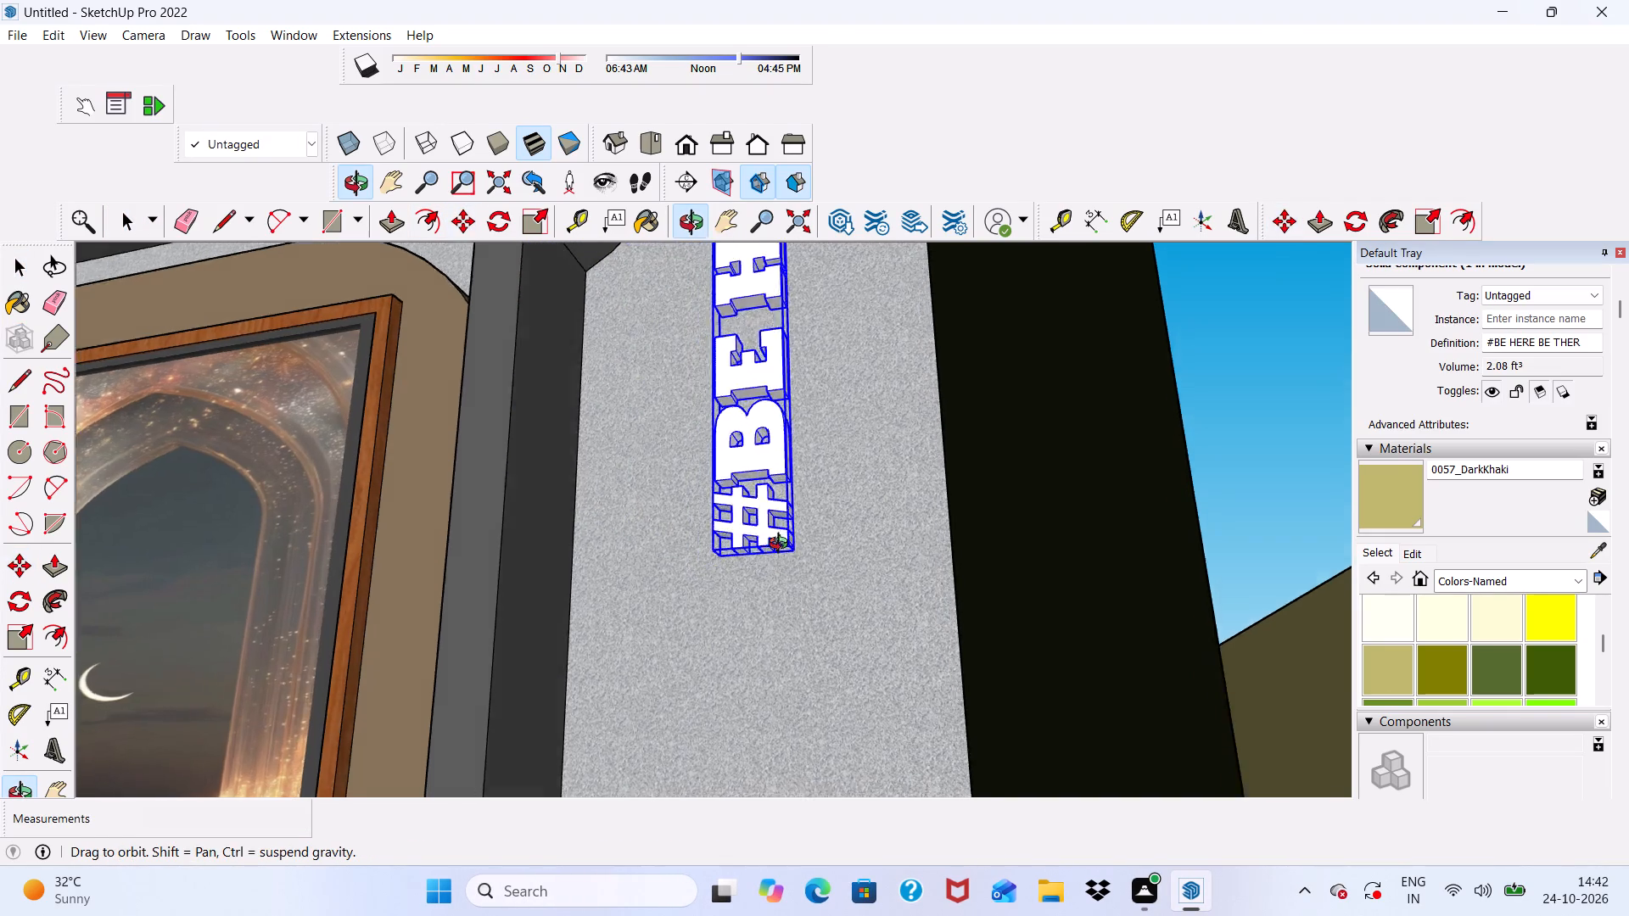
pyautogui.moveTo(782, 545); pyautogui.dragTo(901, 578, button='middle')
pyautogui.scroll(12, 857, 616)
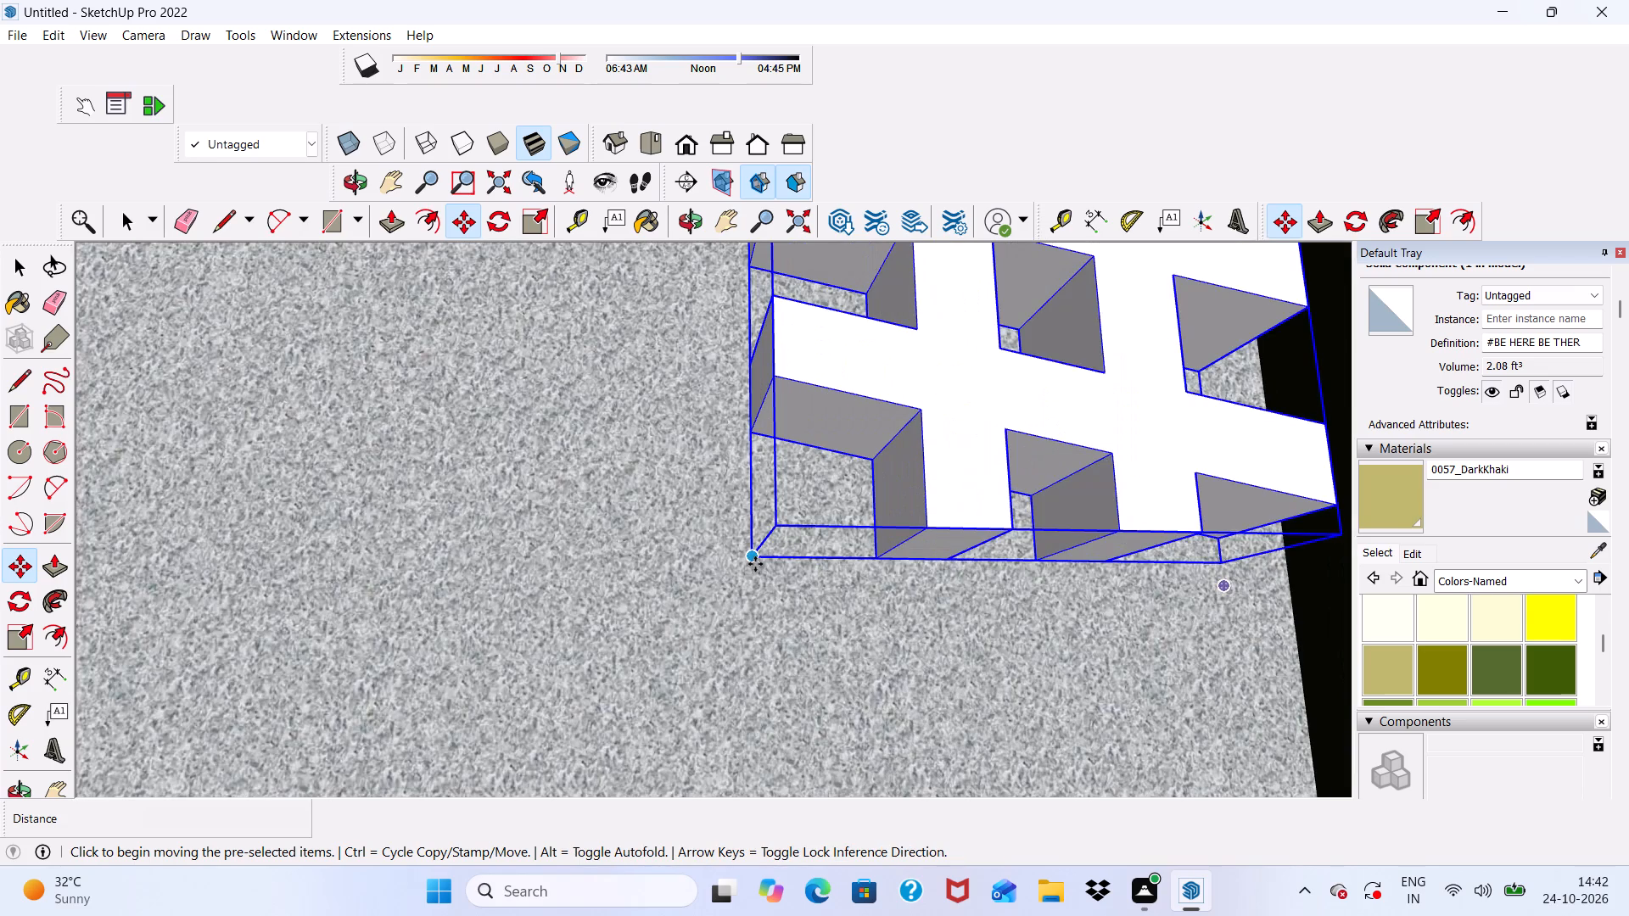
pyautogui.click(755, 564)
pyautogui.moveTo(546, 662); pyautogui.dragTo(497, 679)
pyautogui.scroll(-10, 471, 435)
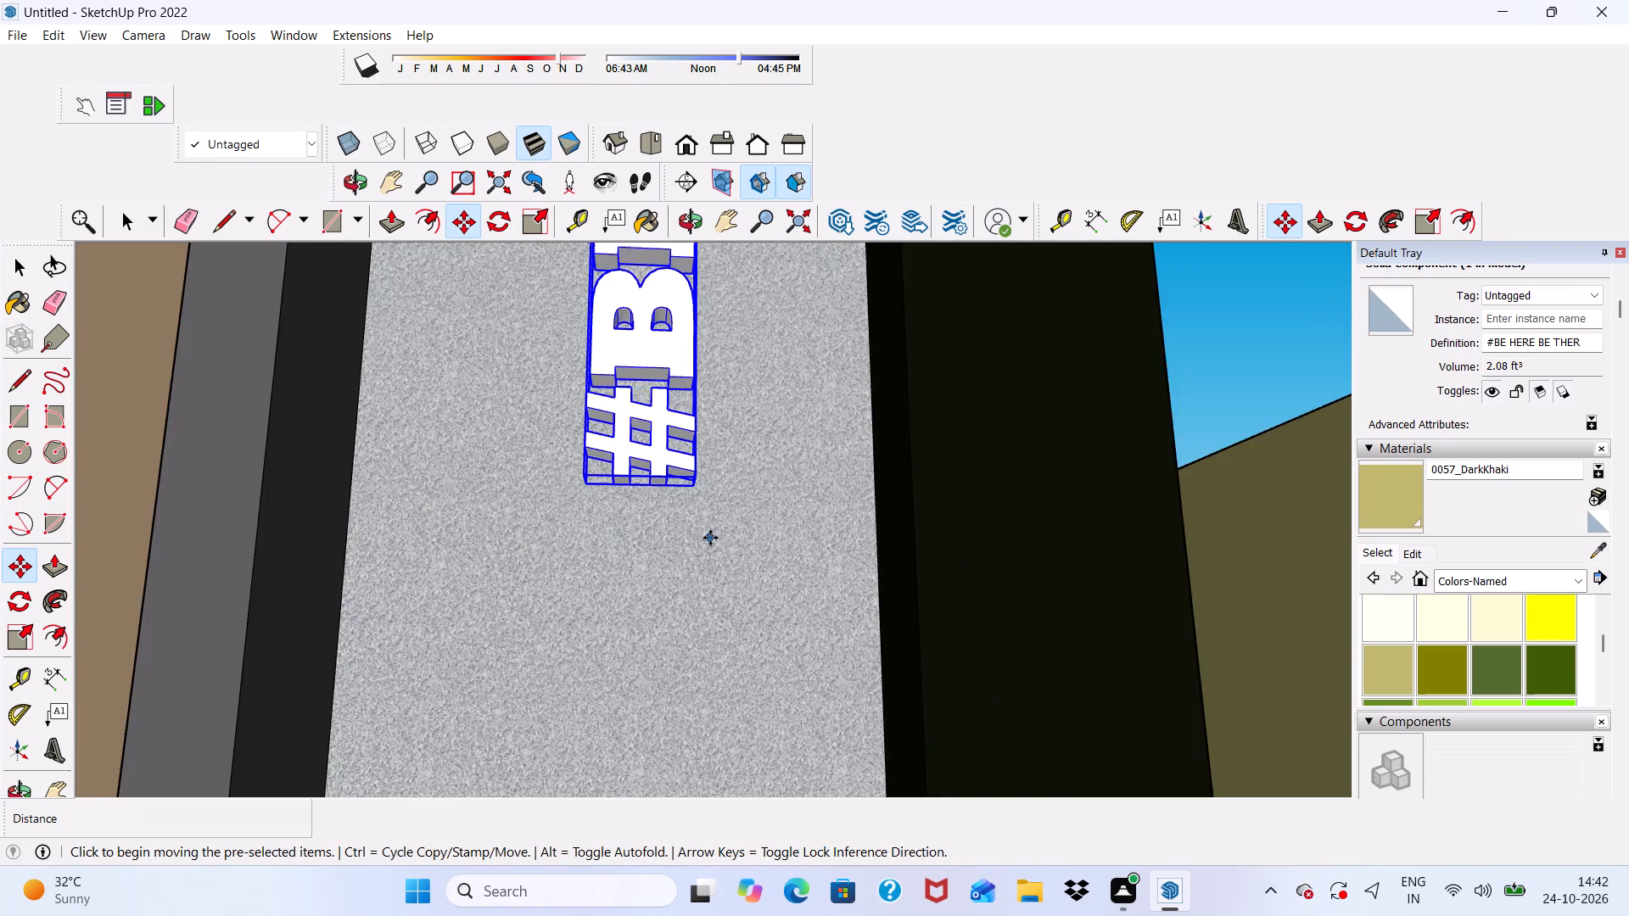
# Move the #BE HERE BE THERE lettering about 3' from in front of the dark pier toward the light grey wall.
pyautogui.moveTo(710, 538); pyautogui.dragTo(361, 720, button='middle')
pyautogui.moveTo(553, 459); pyautogui.dragTo(546, 526, button='middle')
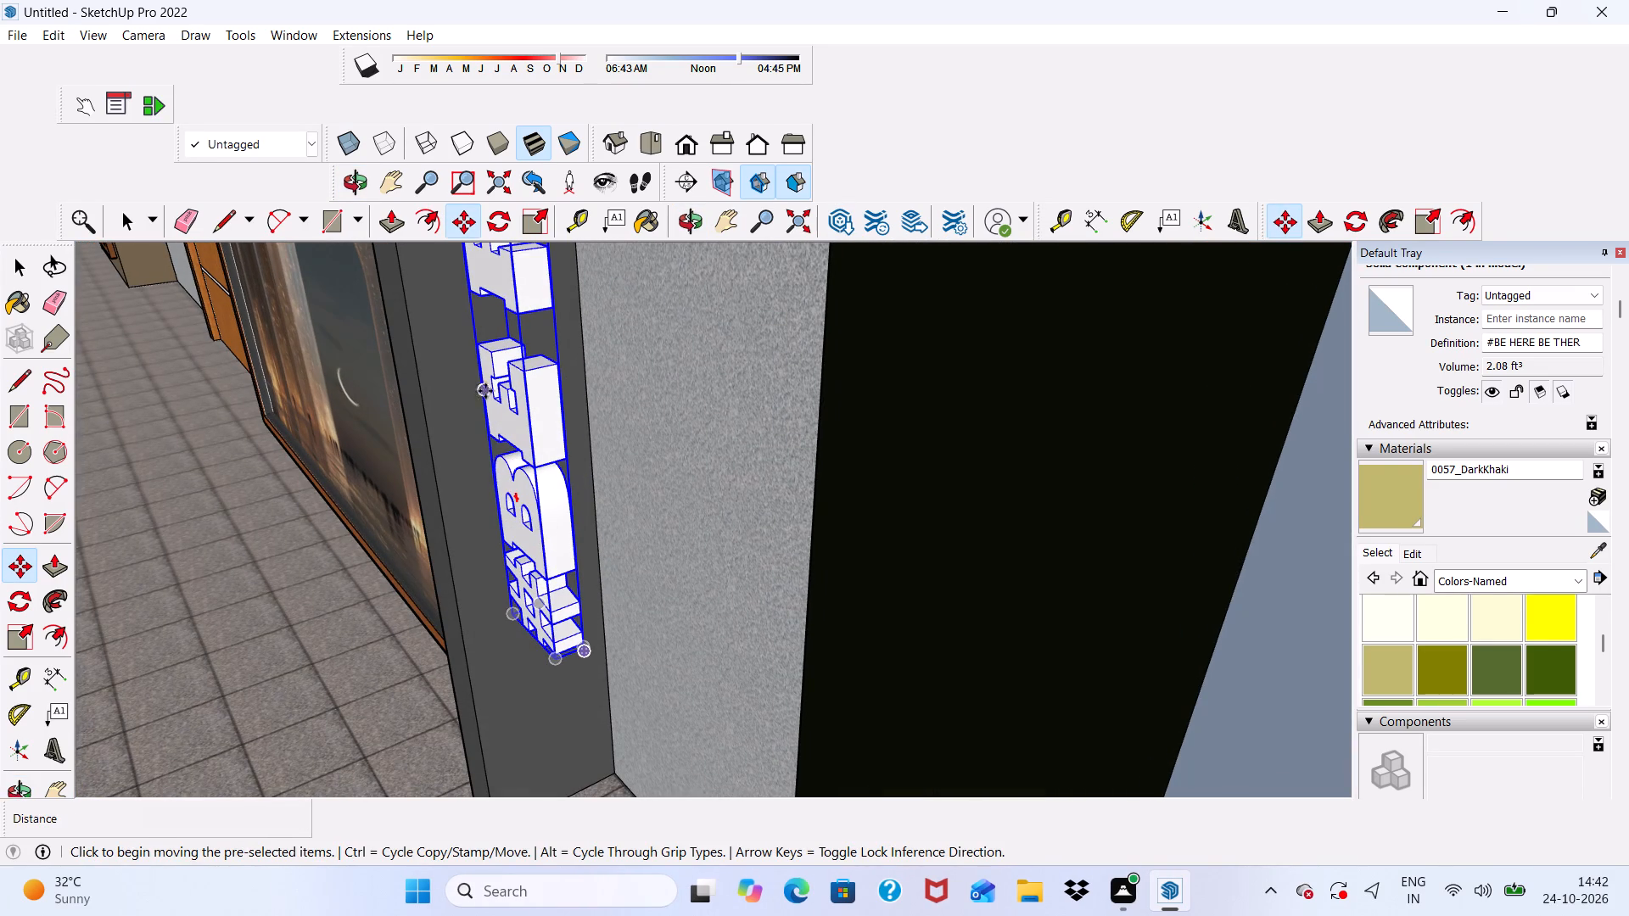
pyautogui.click(511, 498)
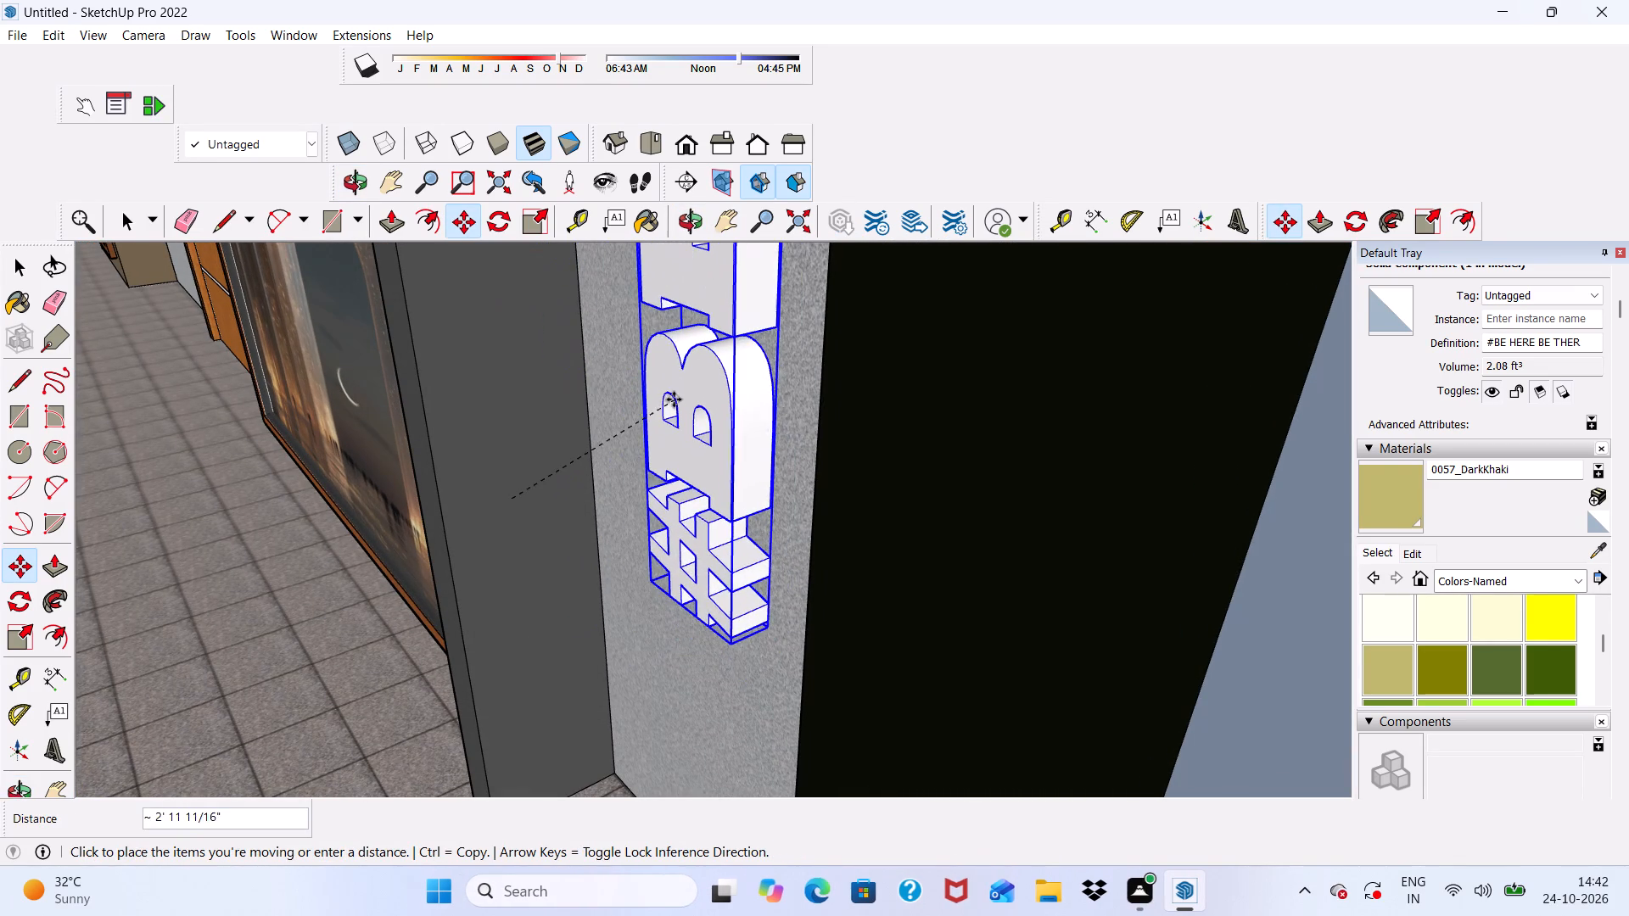
pyautogui.click(674, 398)
# Move the #BE HERE BE THERE lettering from the black column's edge back over the light grey wall, raising it slightly.
pyautogui.scroll(-1, 654, 368)
pyautogui.moveTo(655, 411); pyautogui.dragTo(914, 371, button='middle')
pyautogui.scroll(1, 878, 407)
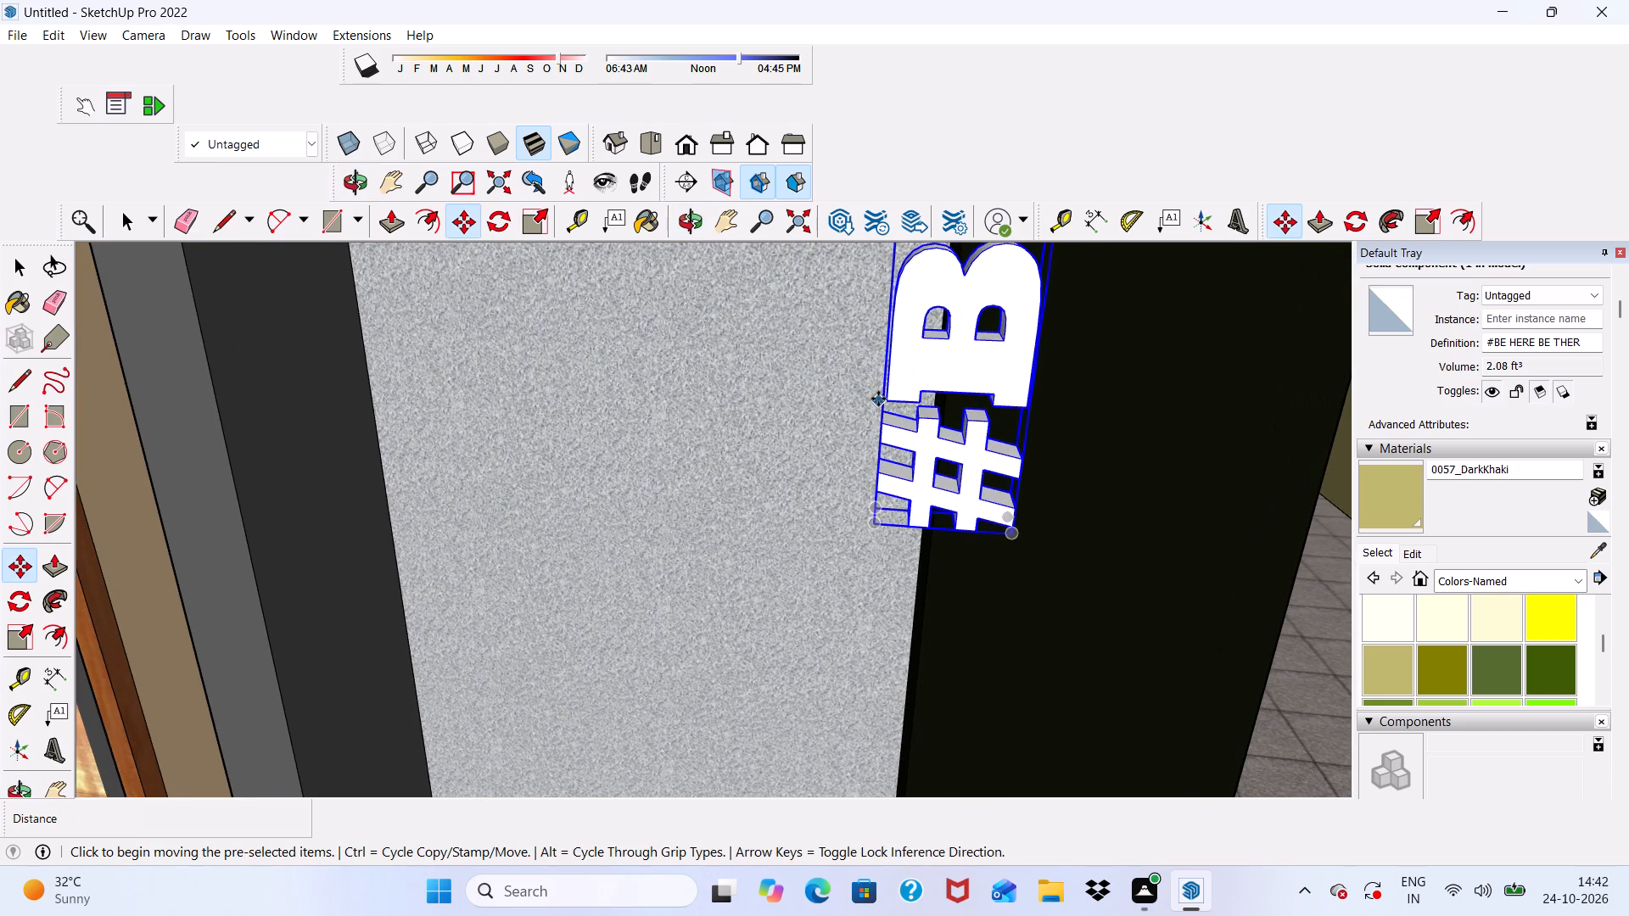
pyautogui.click(878, 399)
pyautogui.moveTo(619, 291); pyautogui.dragTo(656, 252)
pyautogui.scroll(-6, 656, 327)
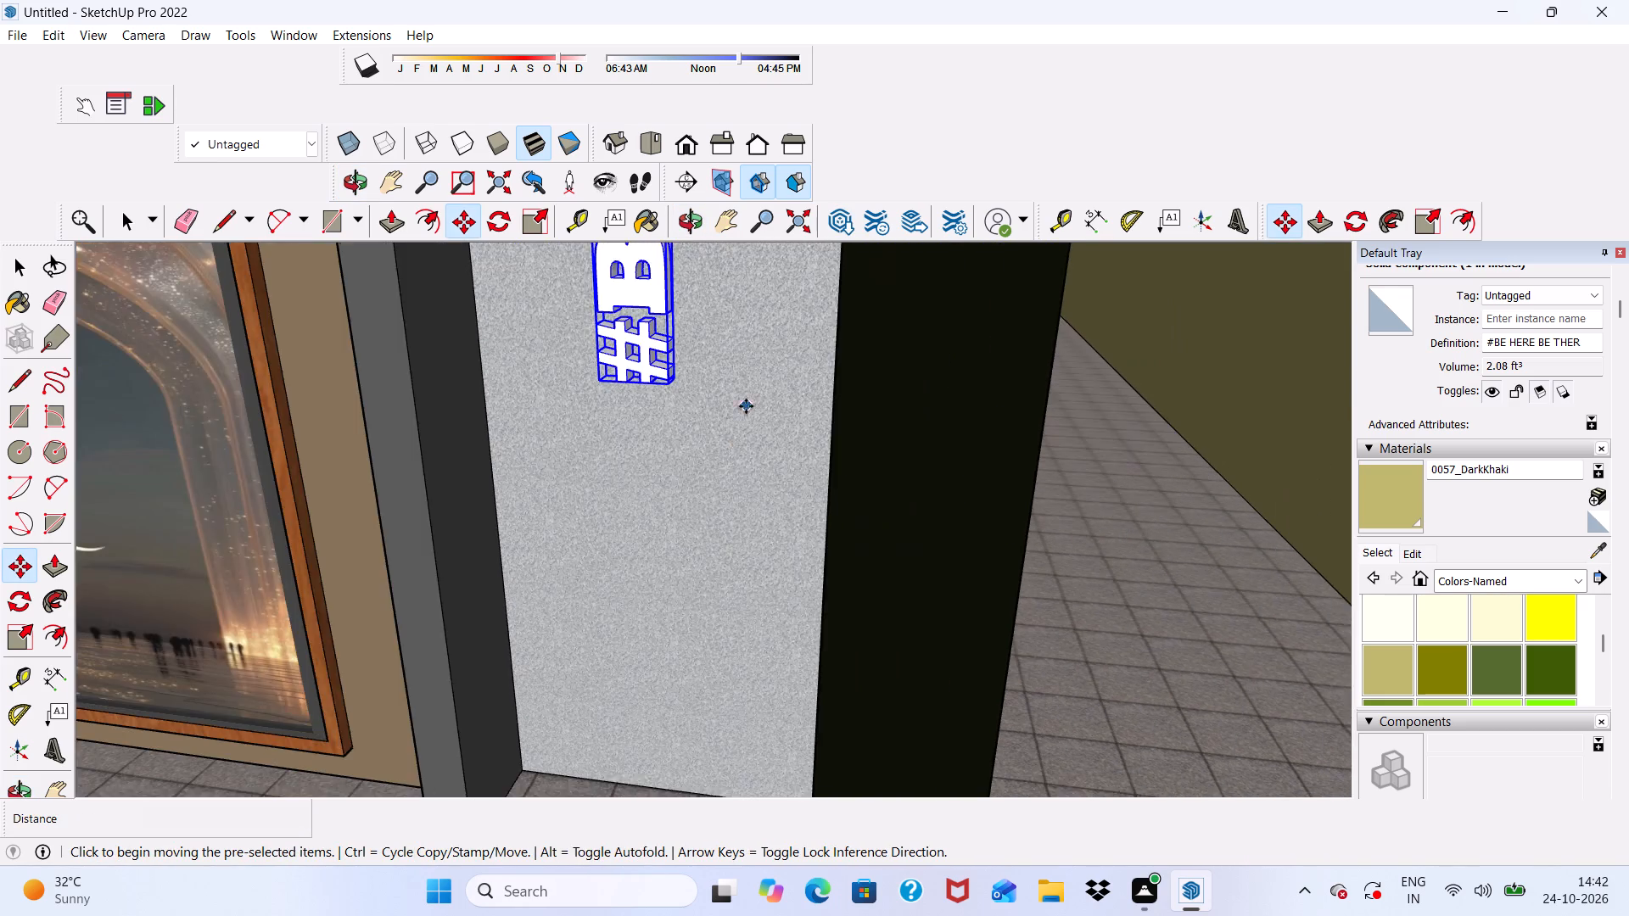
# Shift the #BE HERE BE THERE lettering toward the light grey wall in two moves, one from the side and one from above.
pyautogui.scroll(-3, 746, 406)
pyautogui.moveTo(736, 521); pyautogui.dragTo(472, 553, button='middle')
pyautogui.scroll(11, 535, 359)
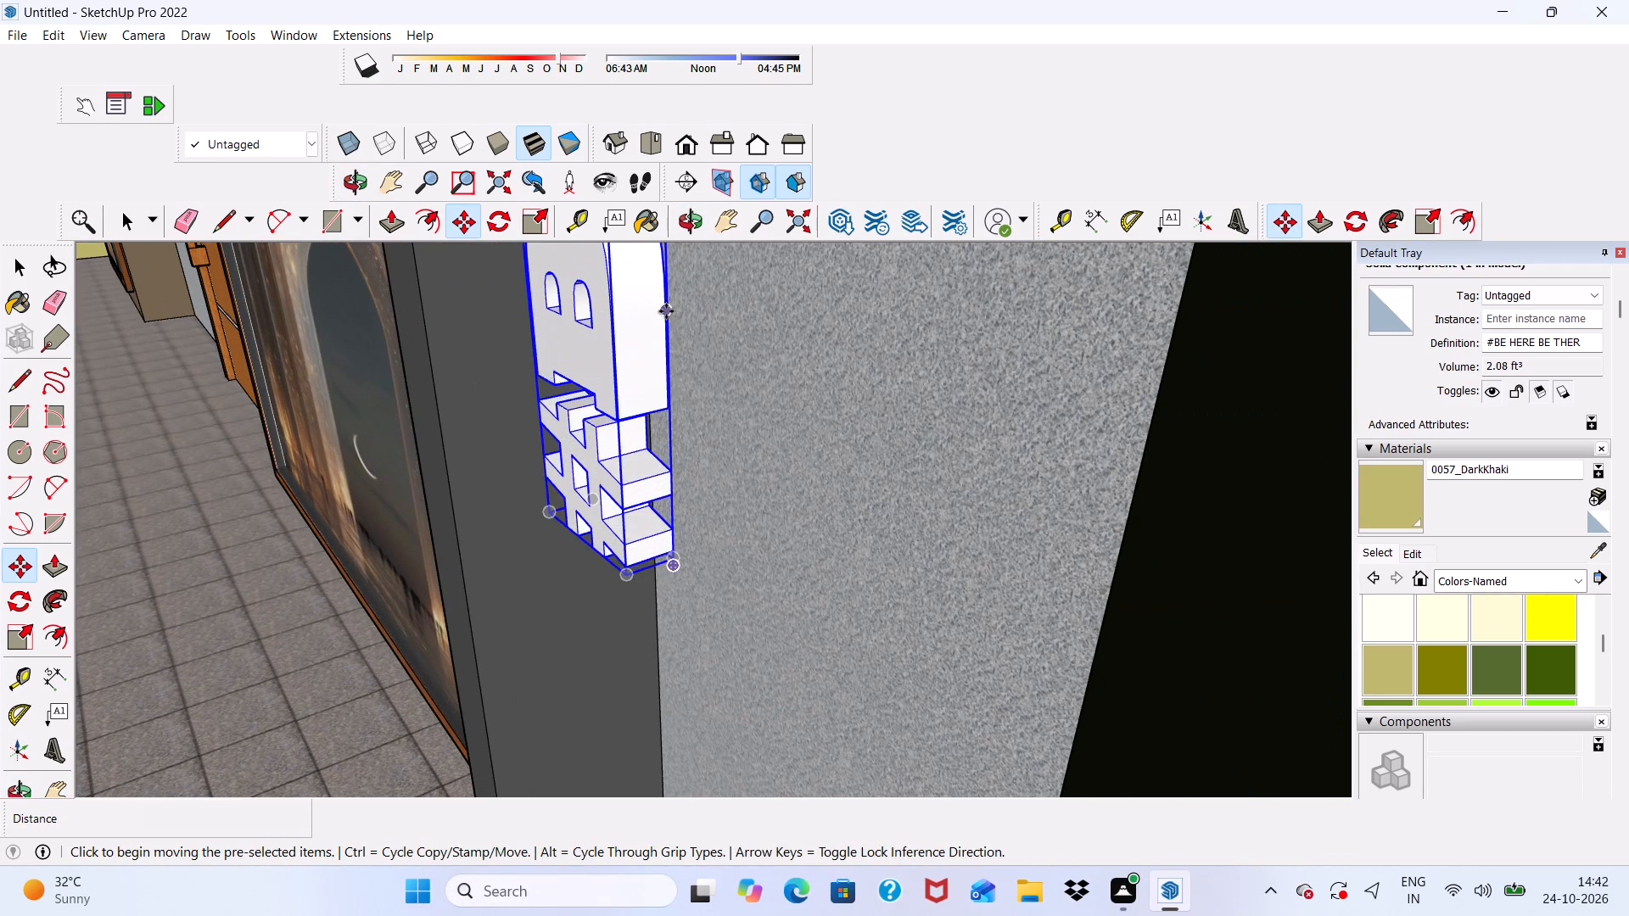
pyautogui.click(666, 311)
pyautogui.moveTo(910, 264); pyautogui.dragTo(979, 259)
pyautogui.scroll(-3, 969, 288)
pyautogui.moveTo(969, 337); pyautogui.dragTo(970, 343, button='middle')
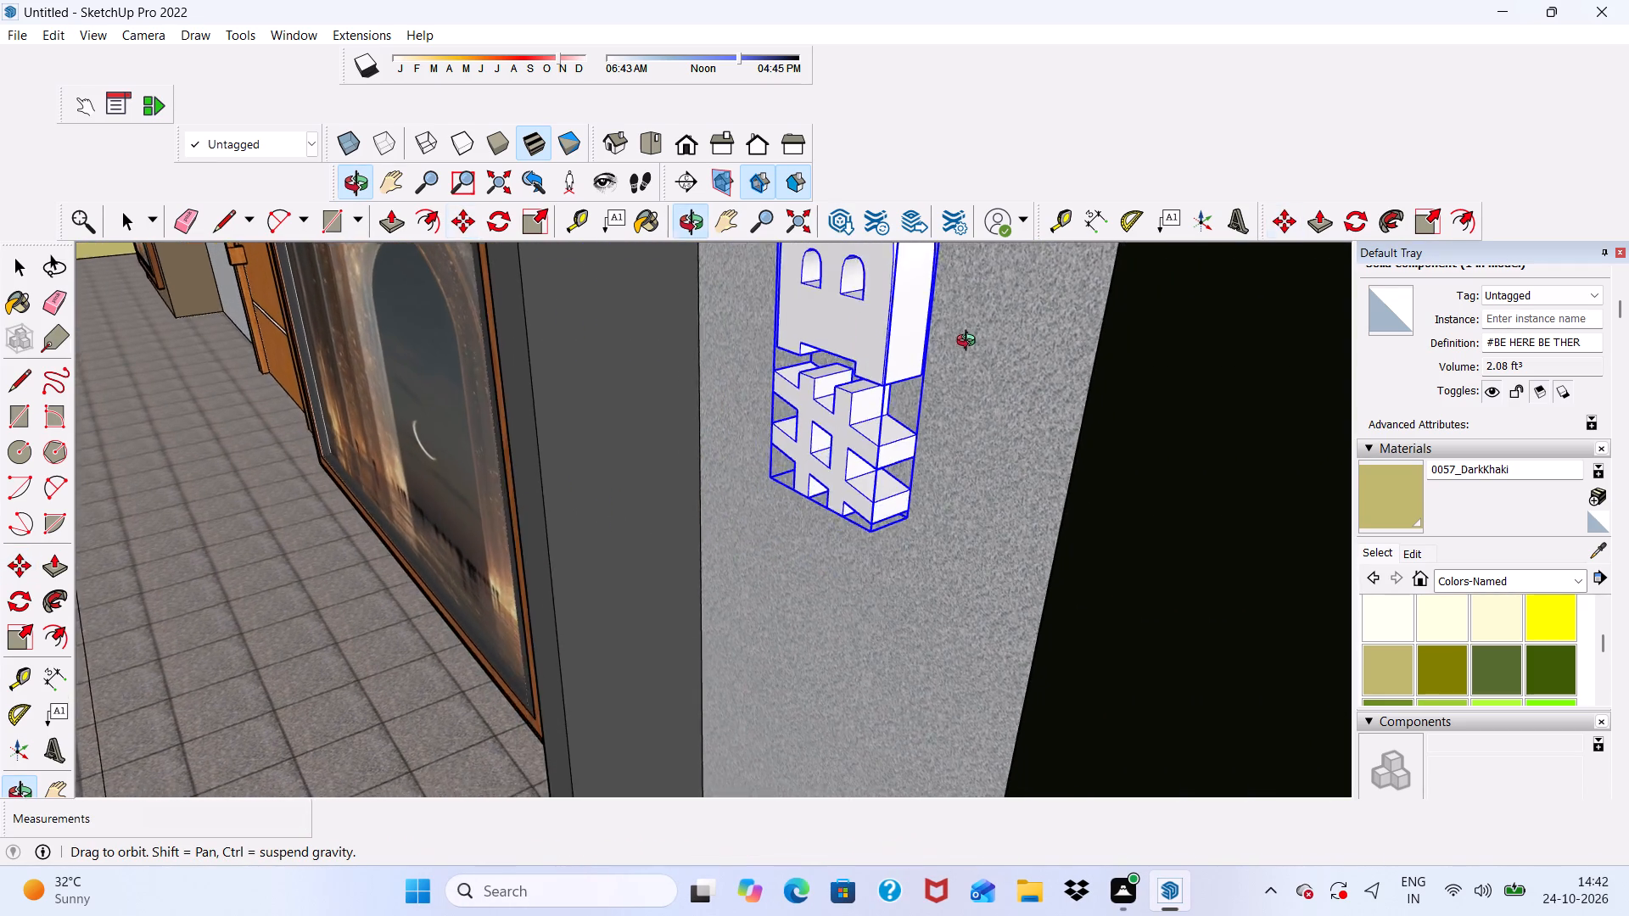
pyautogui.moveTo(970, 343); pyautogui.dragTo(792, 519, button='middle')
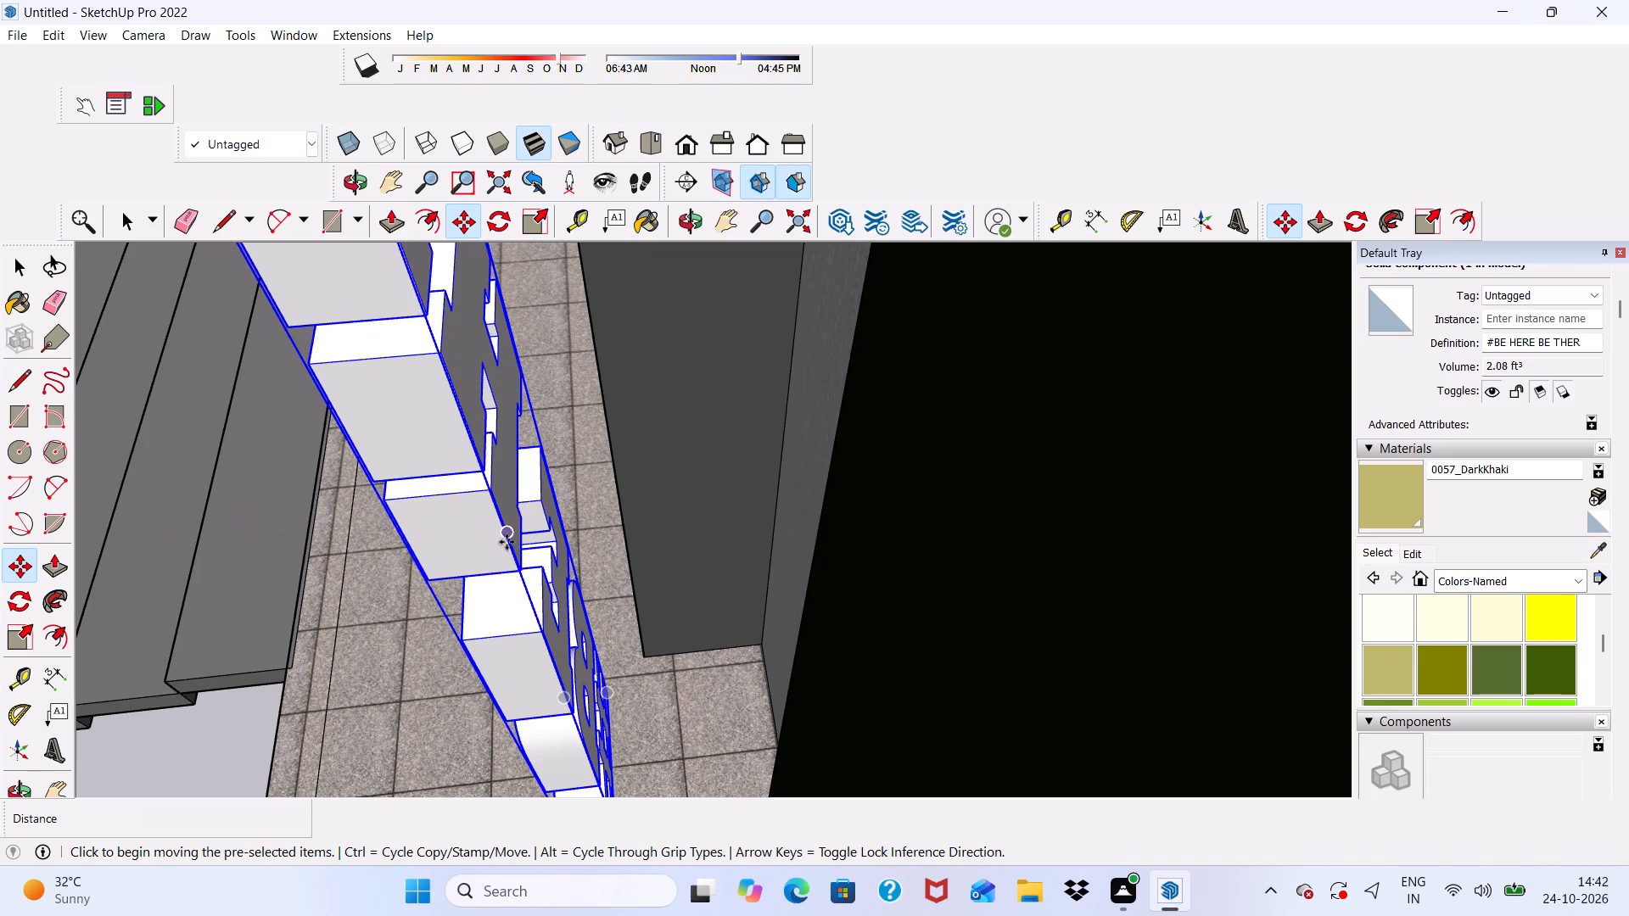
pyautogui.click(508, 544)
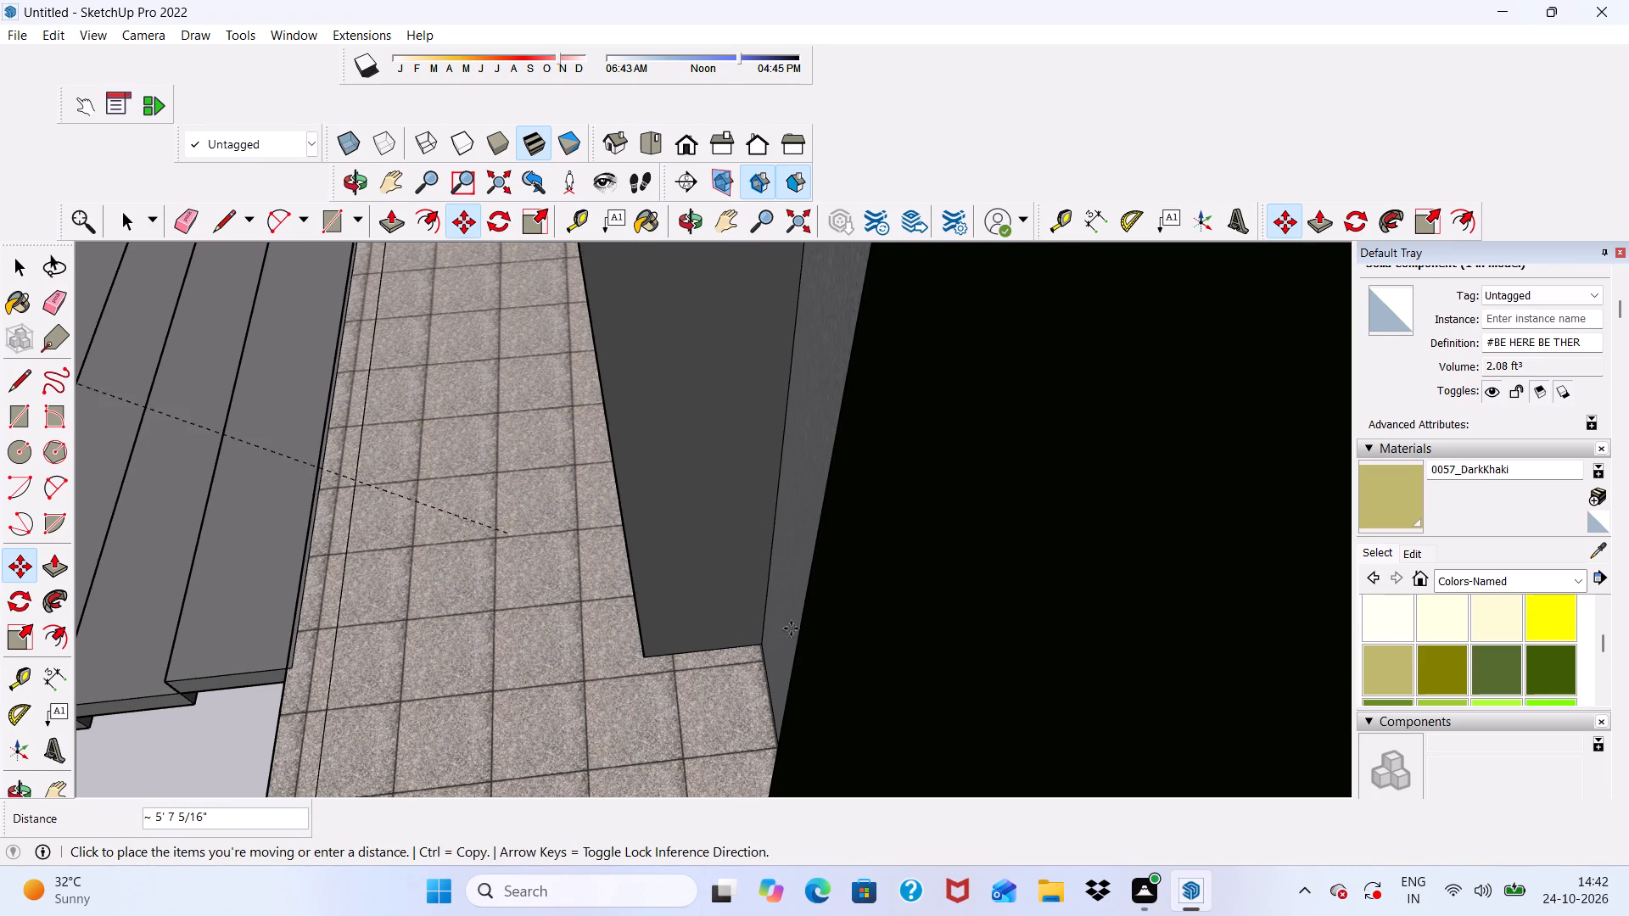
pyautogui.click(589, 550)
# Move the #BE HERE BE THERE lettering away from the dark pier, toward and across the light grey wall, in two passes.
pyautogui.scroll(-1, 578, 523)
pyautogui.moveTo(578, 523); pyautogui.dragTo(772, 440, button='middle')
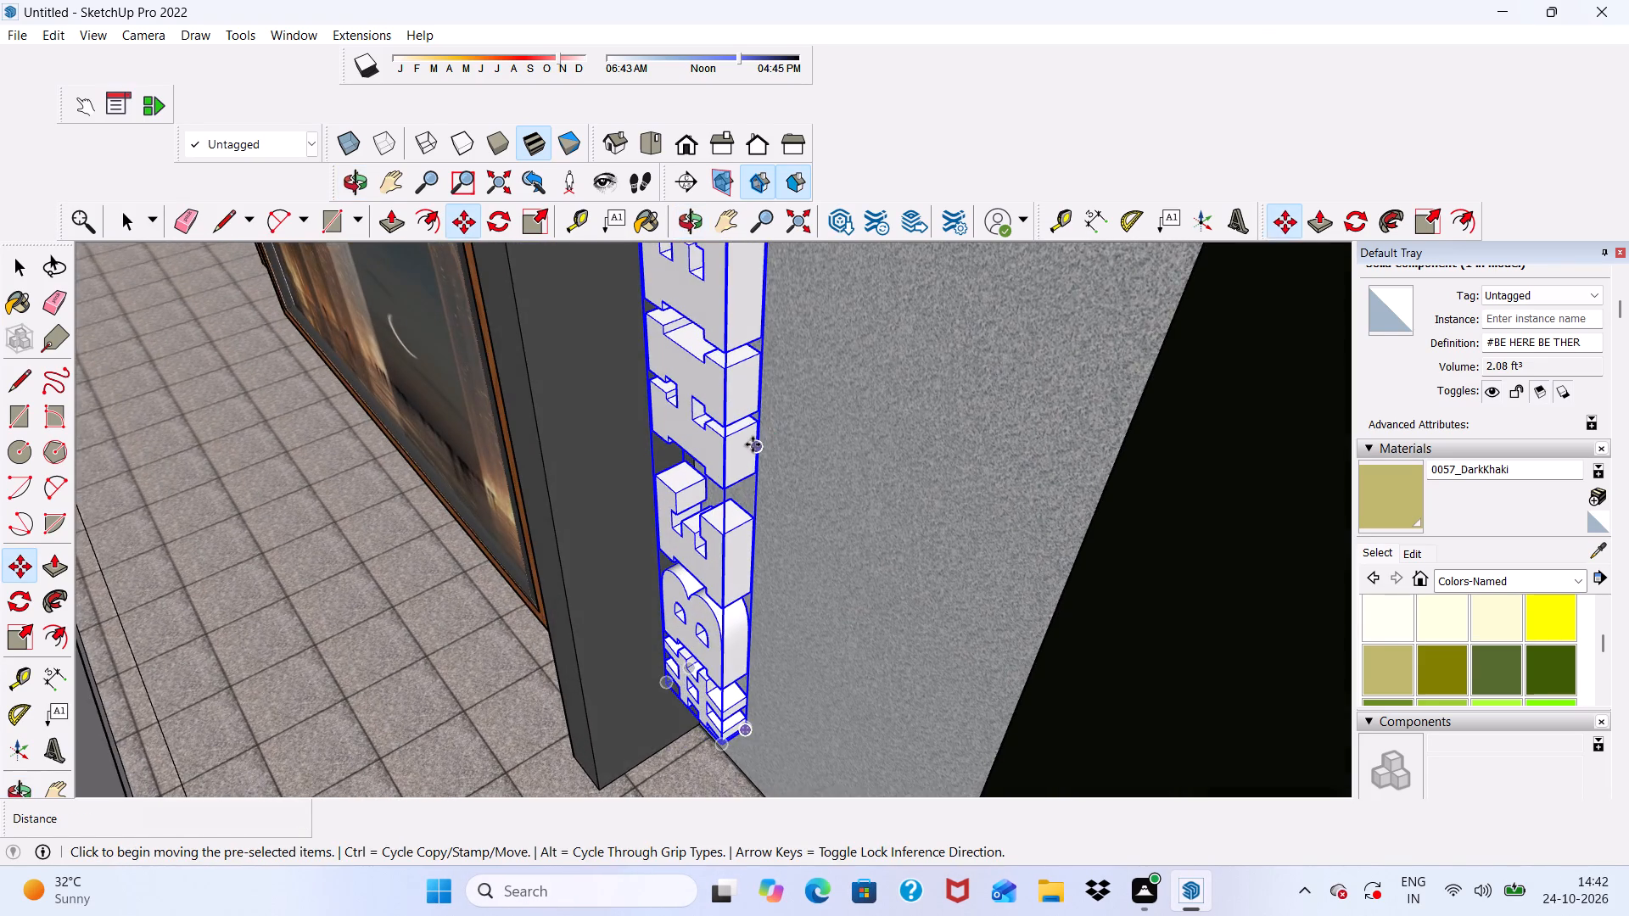
pyautogui.scroll(7, 752, 445)
pyautogui.click(759, 438)
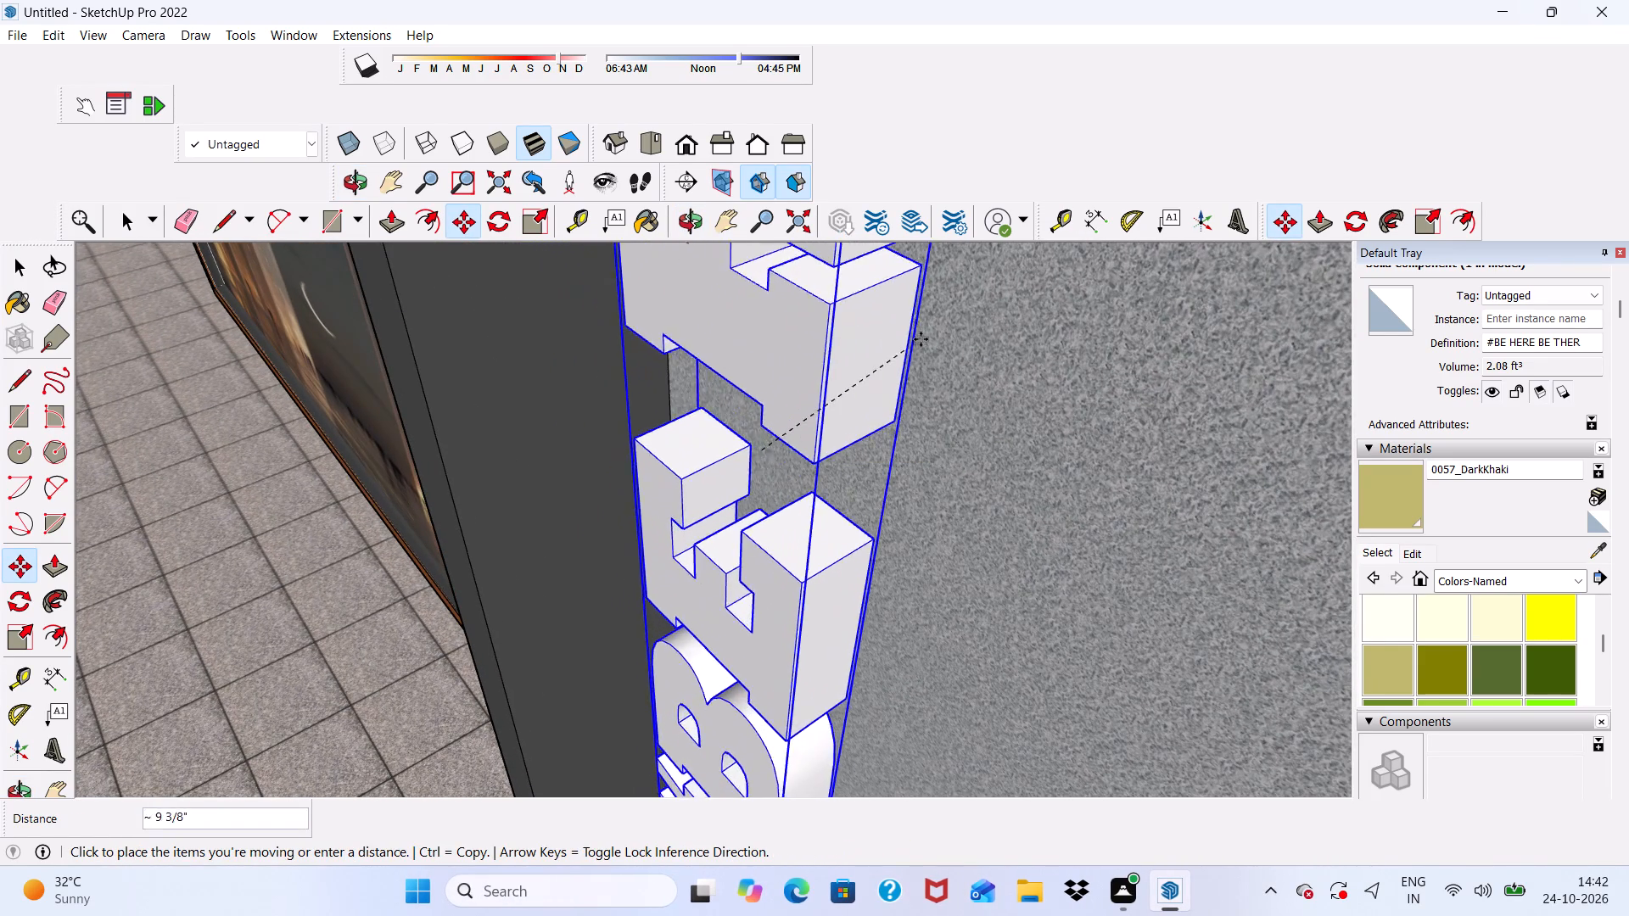
pyautogui.scroll(-3, 1018, 258)
pyautogui.click(1017, 260)
pyautogui.moveTo(1013, 368); pyautogui.dragTo(843, 402, button='middle')
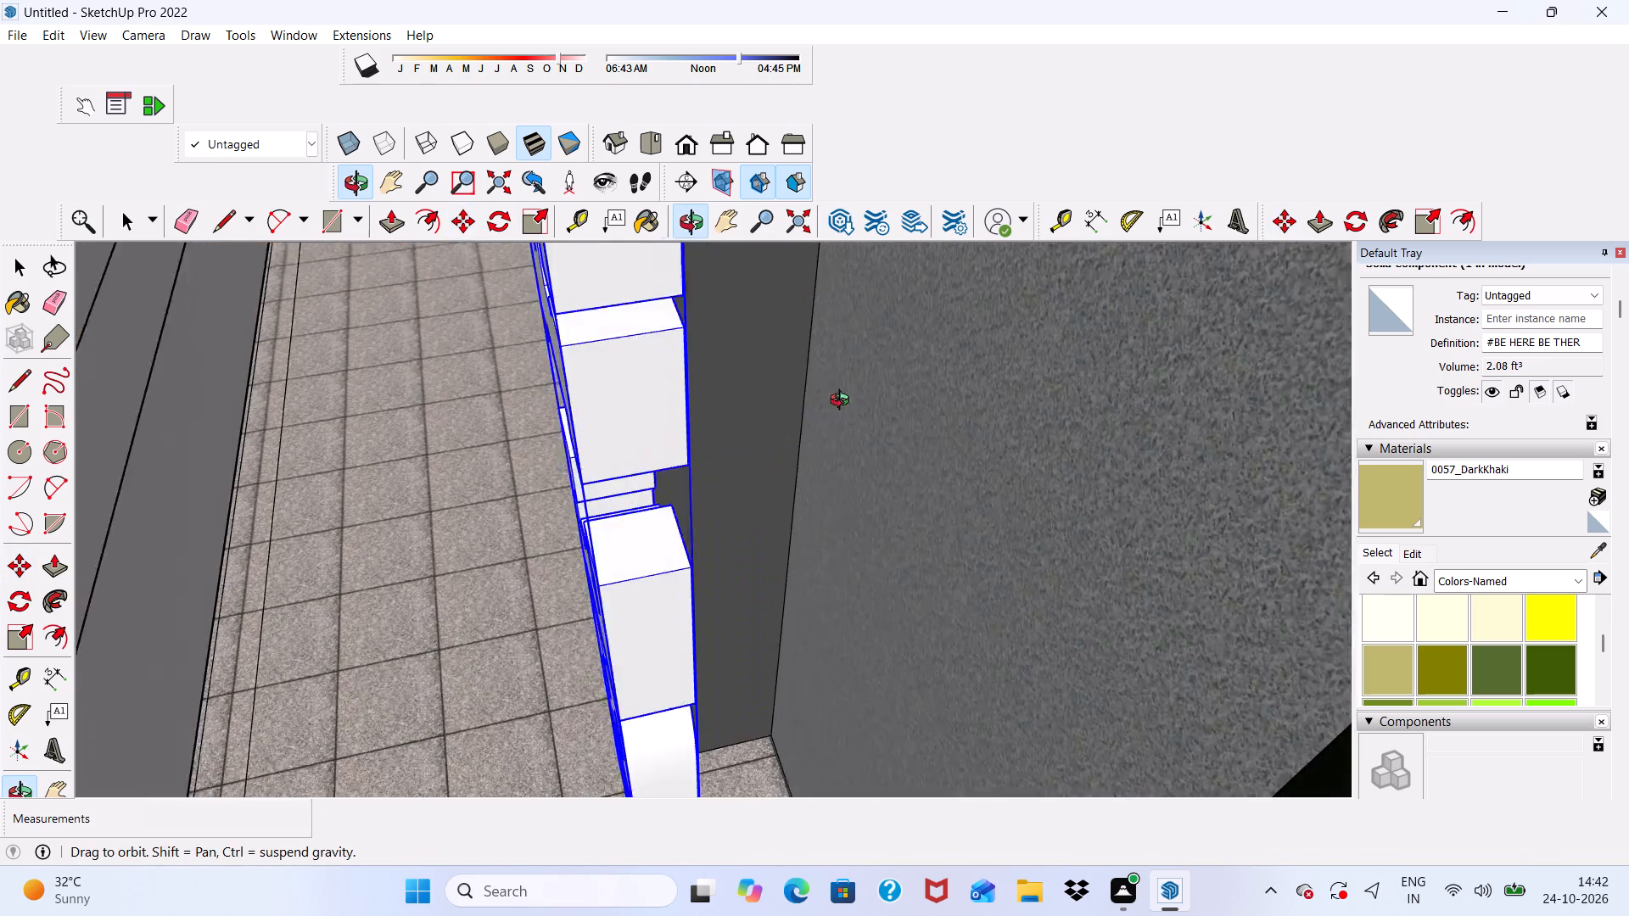
pyautogui.moveTo(843, 402); pyautogui.dragTo(836, 403, button='middle')
pyautogui.scroll(-1, 836, 403)
pyautogui.click(675, 497)
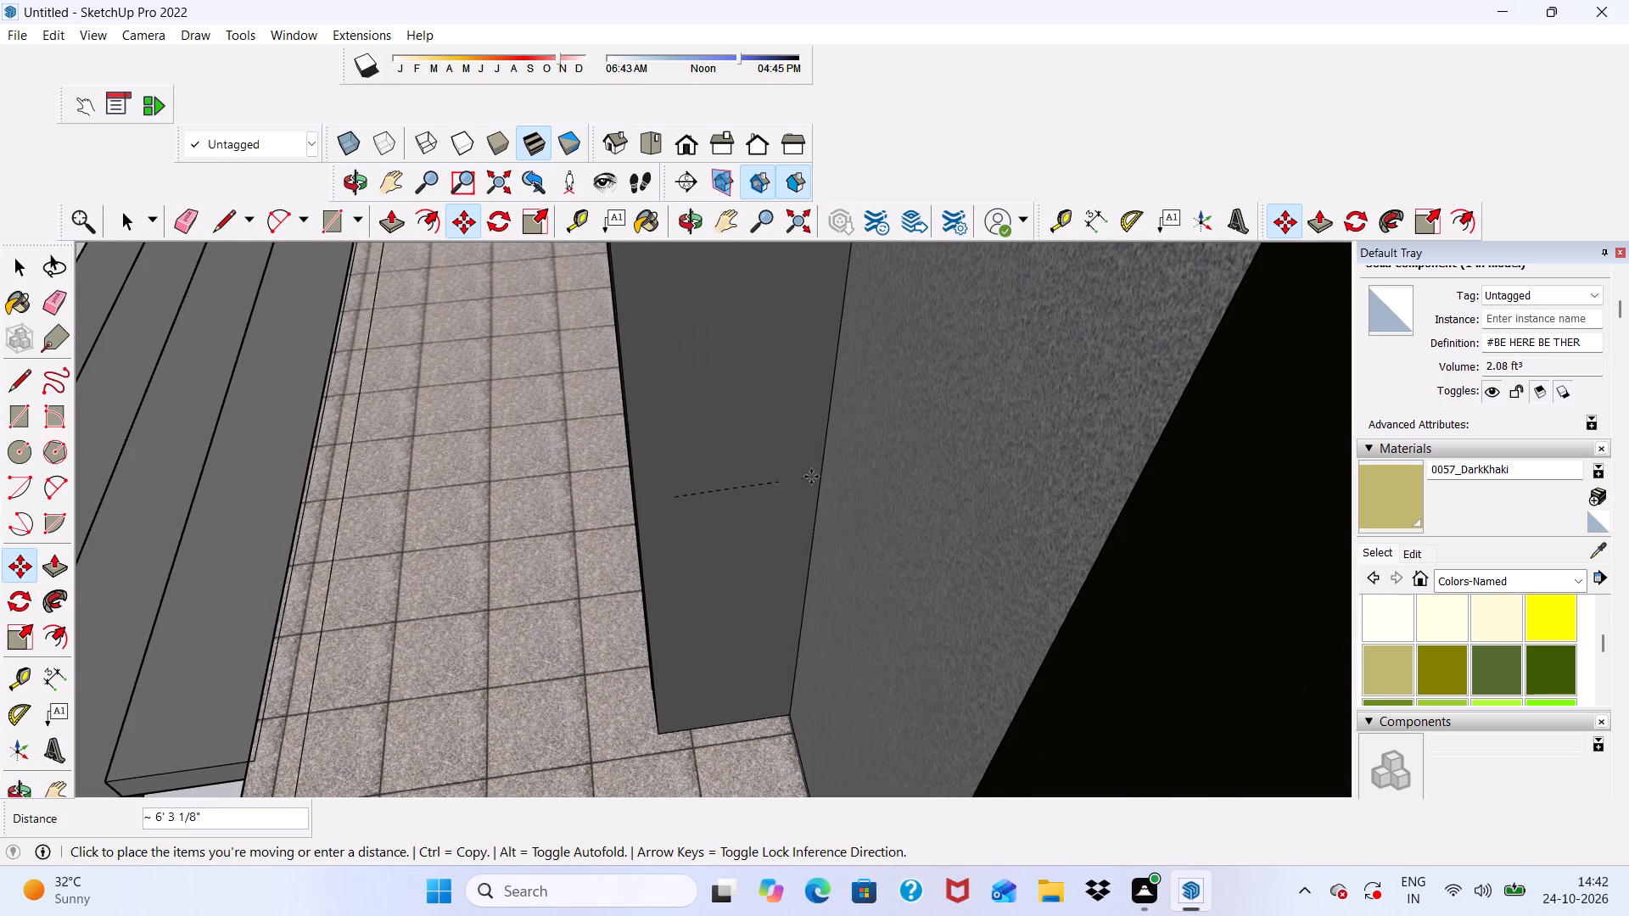
pyautogui.click(927, 438)
# Move the #BE HERE BE THERE lettering about 8' 6" from the black column's outer side back onto the light grey wall strip.
pyautogui.scroll(-9, 708, 416)
pyautogui.moveTo(611, 524); pyautogui.dragTo(886, 431, button='middle')
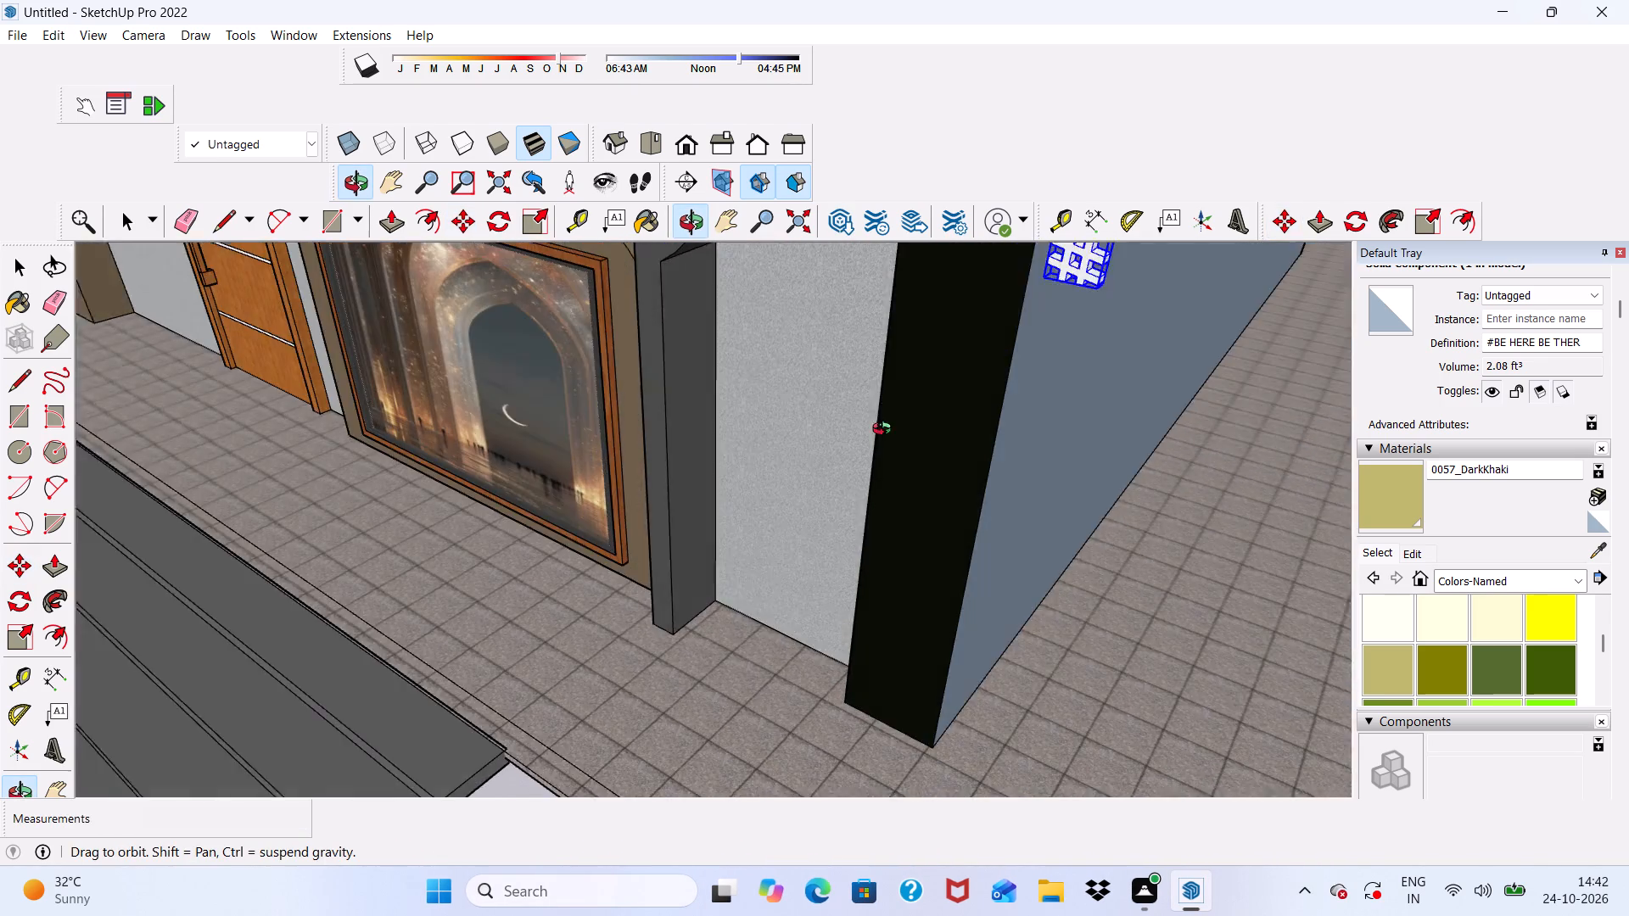
pyautogui.moveTo(886, 431); pyautogui.dragTo(894, 427, button='middle')
pyautogui.scroll(1, 893, 424)
pyautogui.scroll(-10, 880, 444)
pyautogui.scroll(1, 795, 433)
pyautogui.moveTo(795, 433); pyautogui.dragTo(898, 360, button='middle')
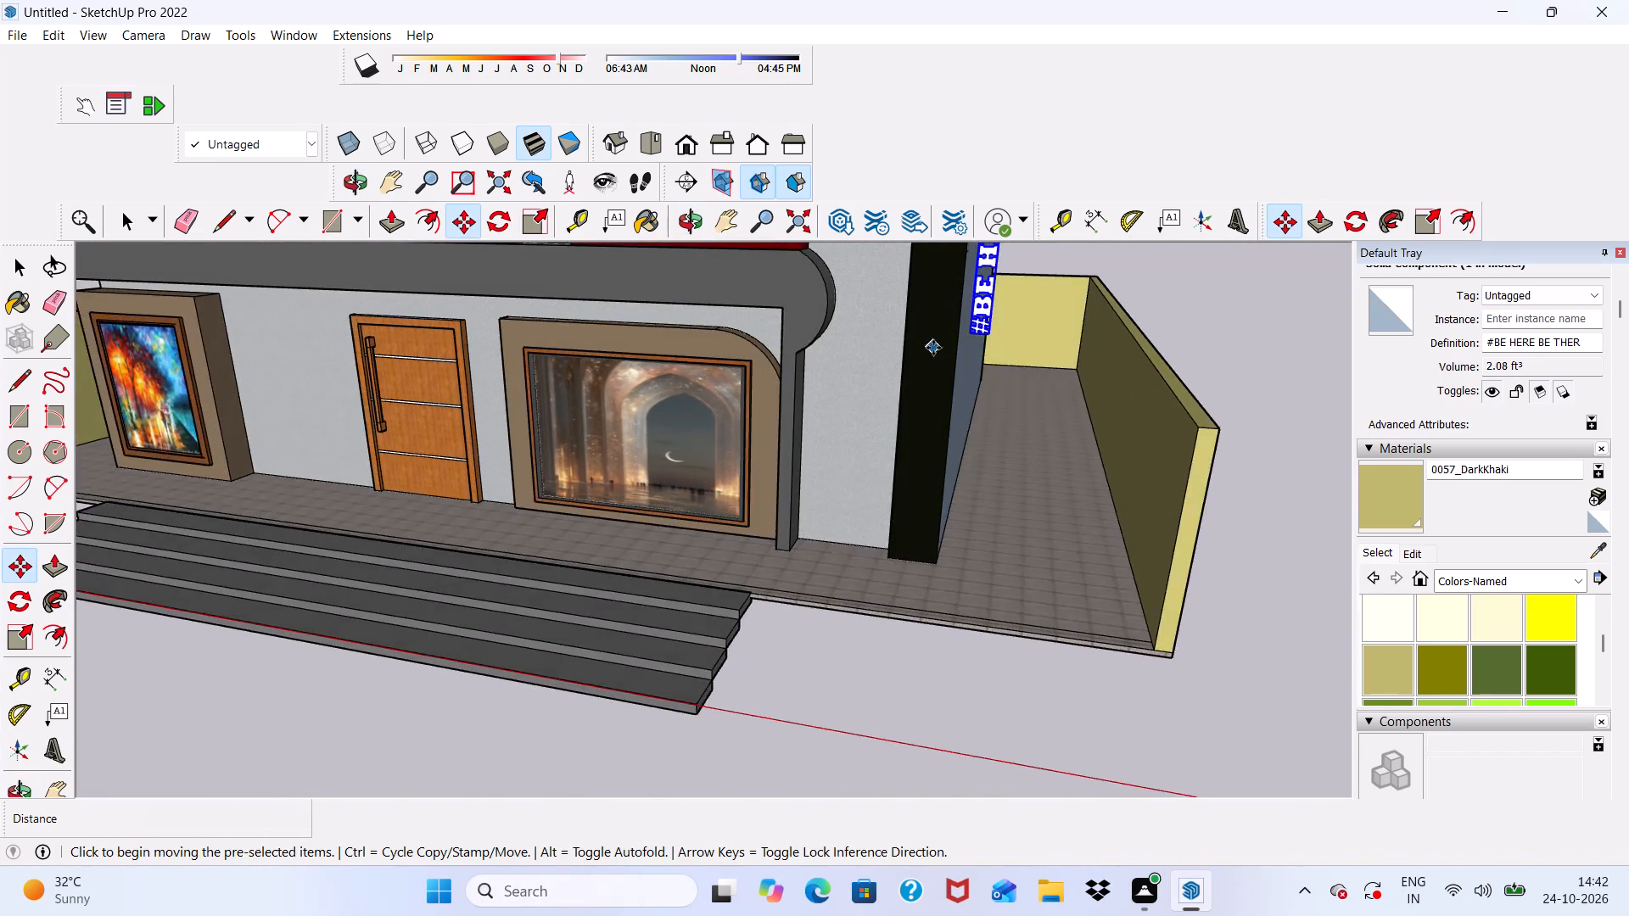
pyautogui.scroll(7, 935, 344)
pyautogui.click(988, 342)
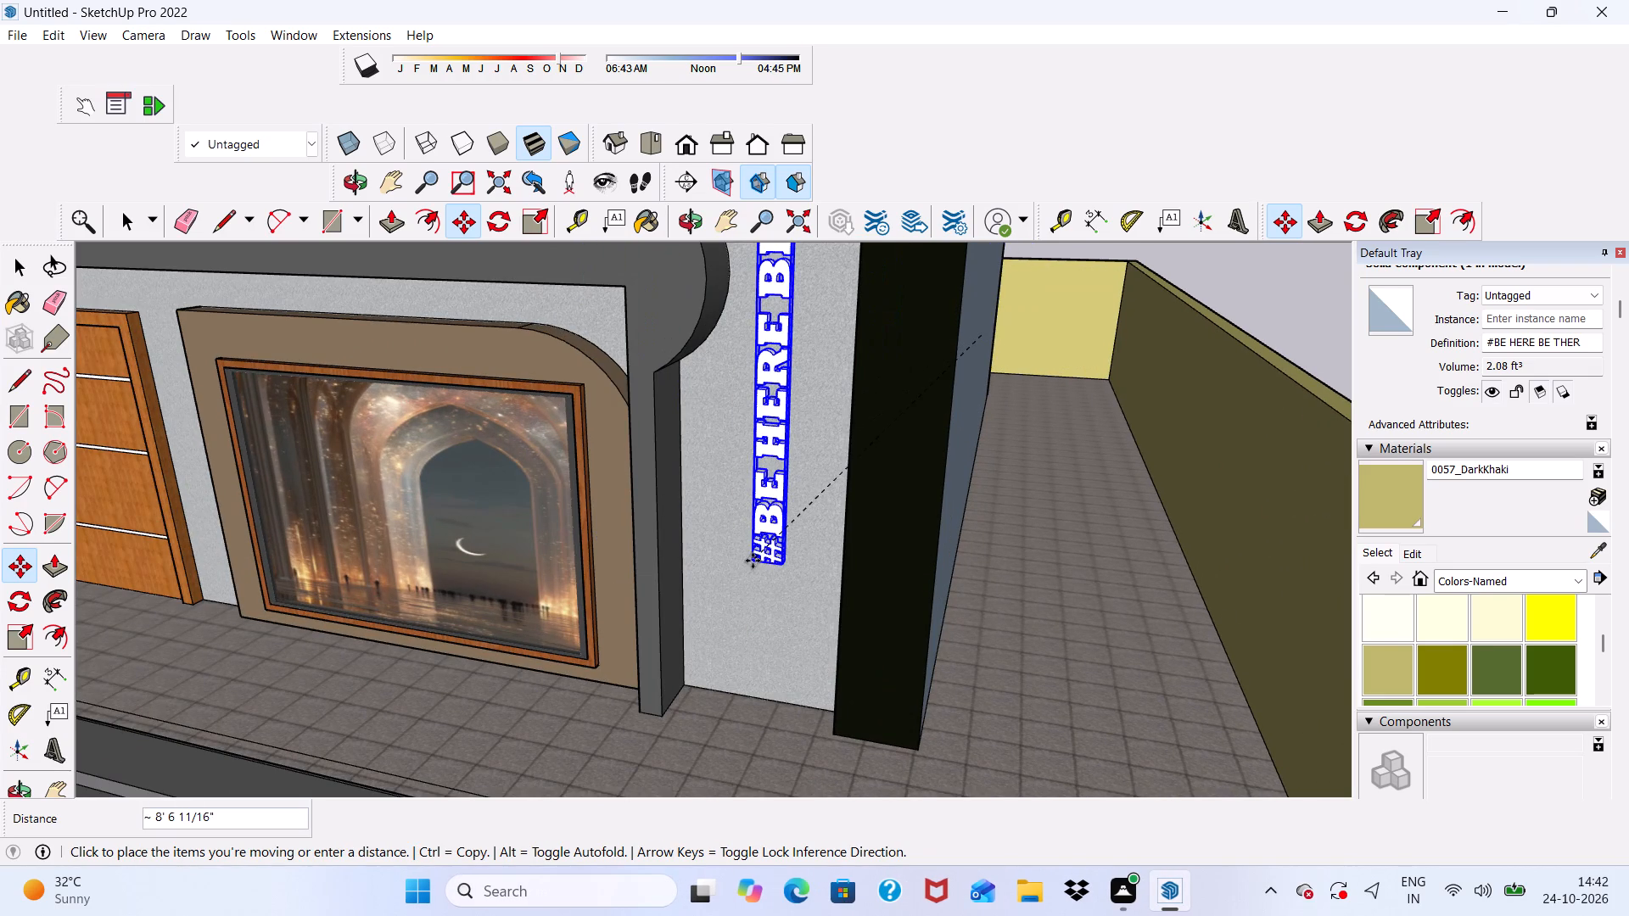
pyautogui.moveTo(751, 557); pyautogui.dragTo(751, 543)
# Move the #BE HERE BE THERE lettering away from the black column and slightly up, starting from the letters' back edge.
pyautogui.scroll(4, 676, 409)
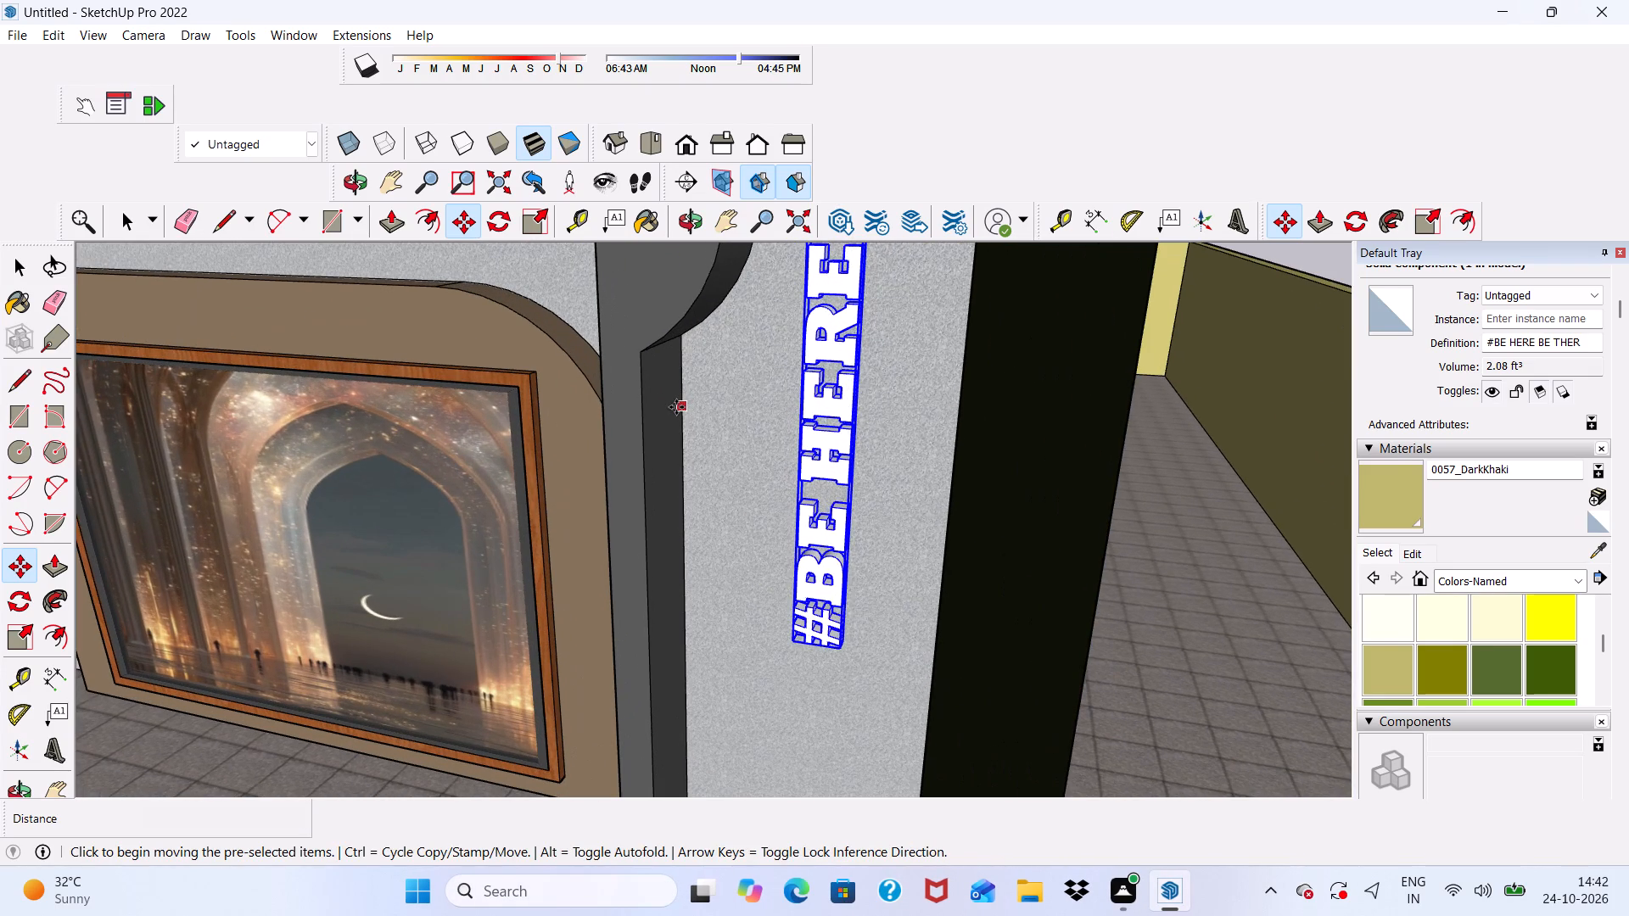
pyautogui.moveTo(676, 407); pyautogui.dragTo(822, 407, button='middle')
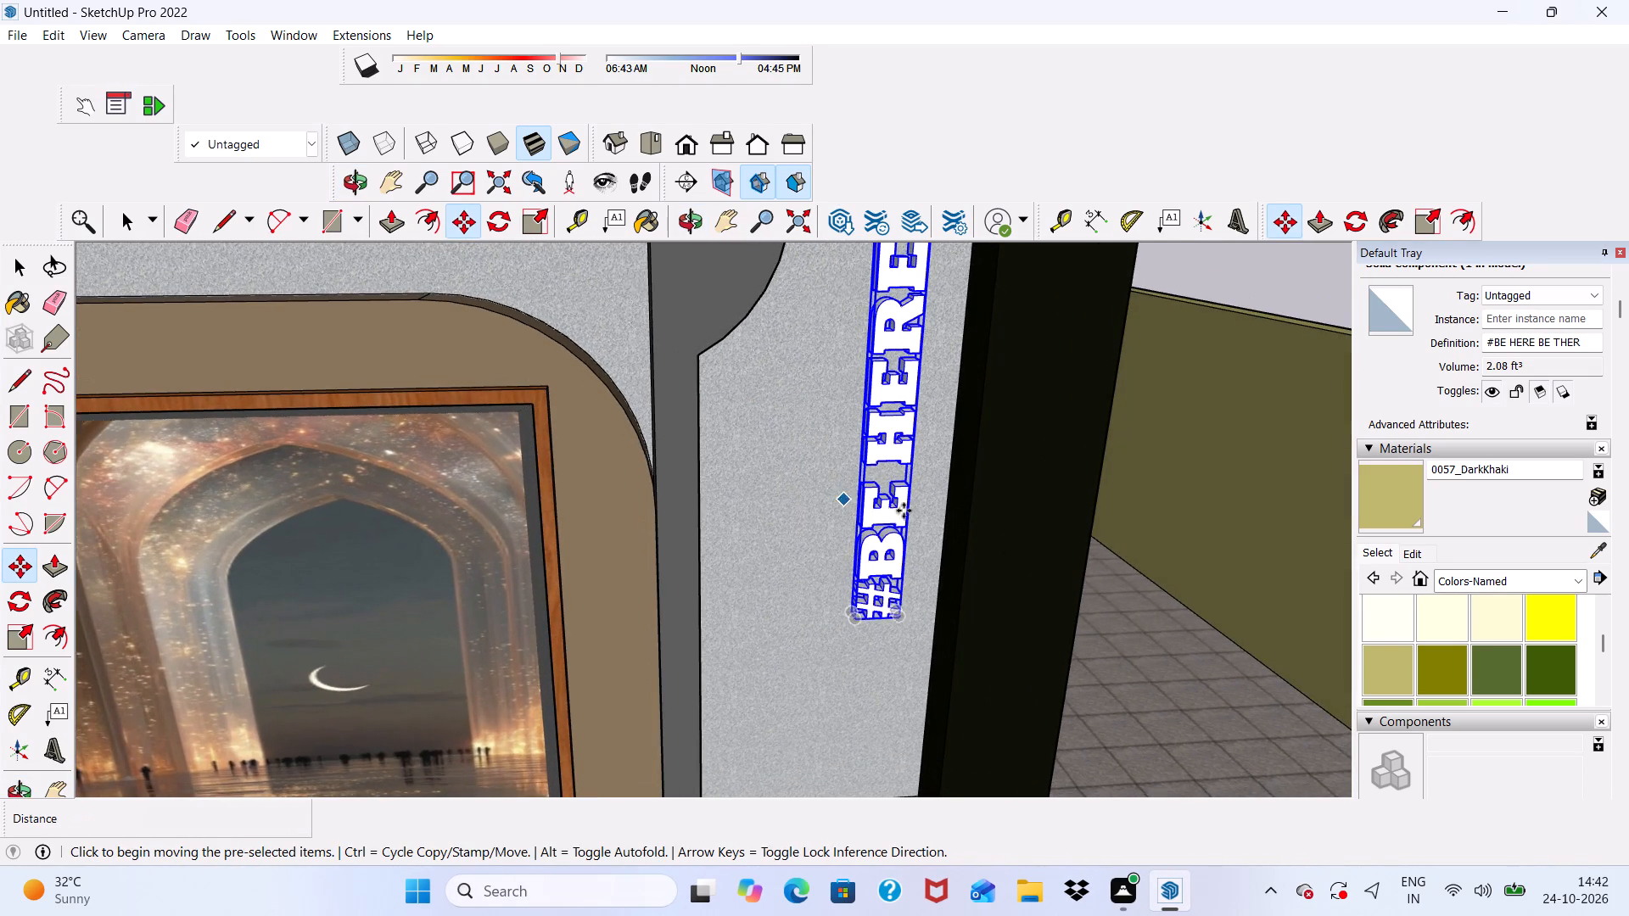
pyautogui.scroll(10, 915, 511)
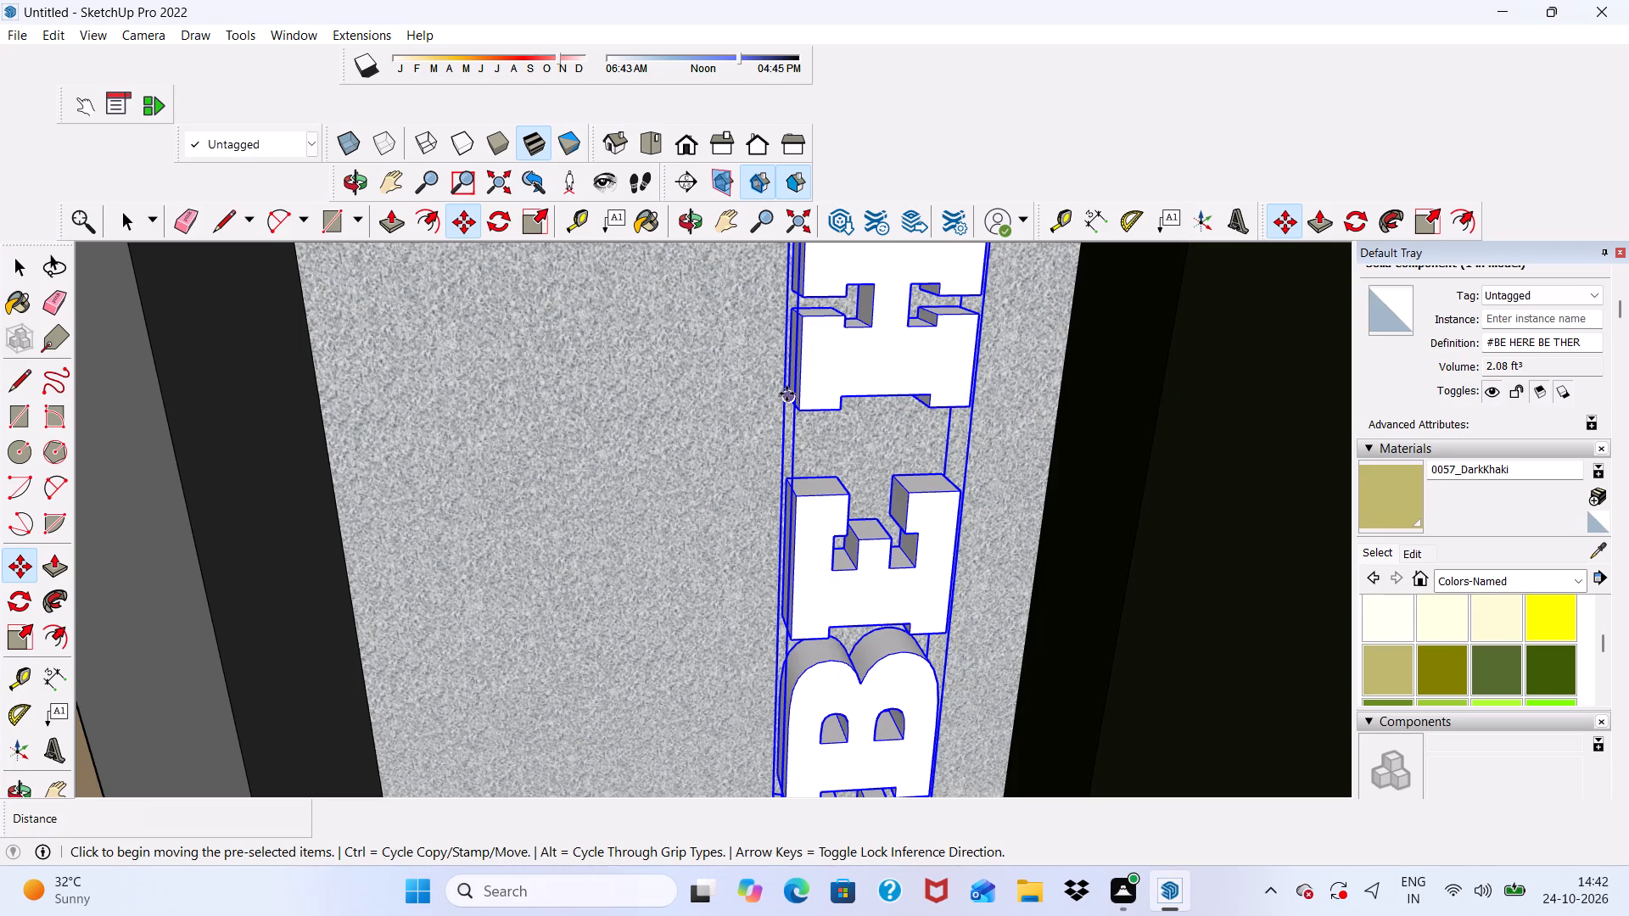
pyautogui.click(787, 394)
pyautogui.moveTo(625, 305); pyautogui.dragTo(613, 264)
# Move the #BE HERE BE THERE lettering from in front of the dark pier toward the light grey wall and upward.
pyautogui.scroll(-5, 620, 315)
pyautogui.moveTo(797, 489); pyautogui.dragTo(490, 543, button='middle')
pyautogui.scroll(5, 669, 361)
pyautogui.scroll(-2, 655, 640)
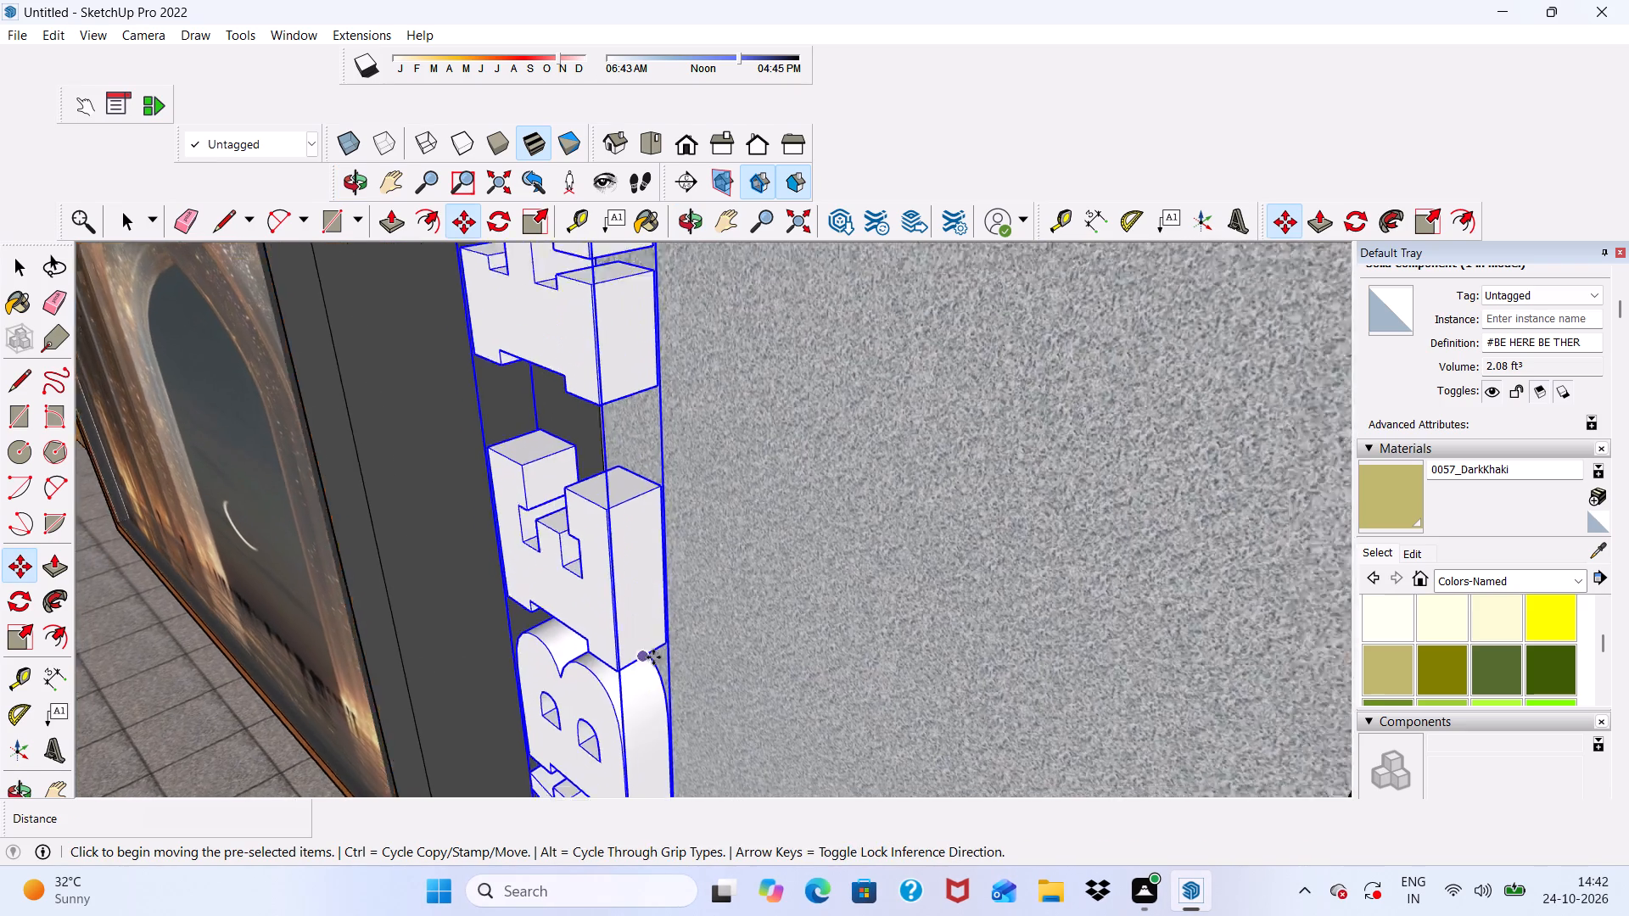
pyautogui.scroll(-4, 653, 657)
pyautogui.moveTo(581, 569); pyautogui.dragTo(795, 468)
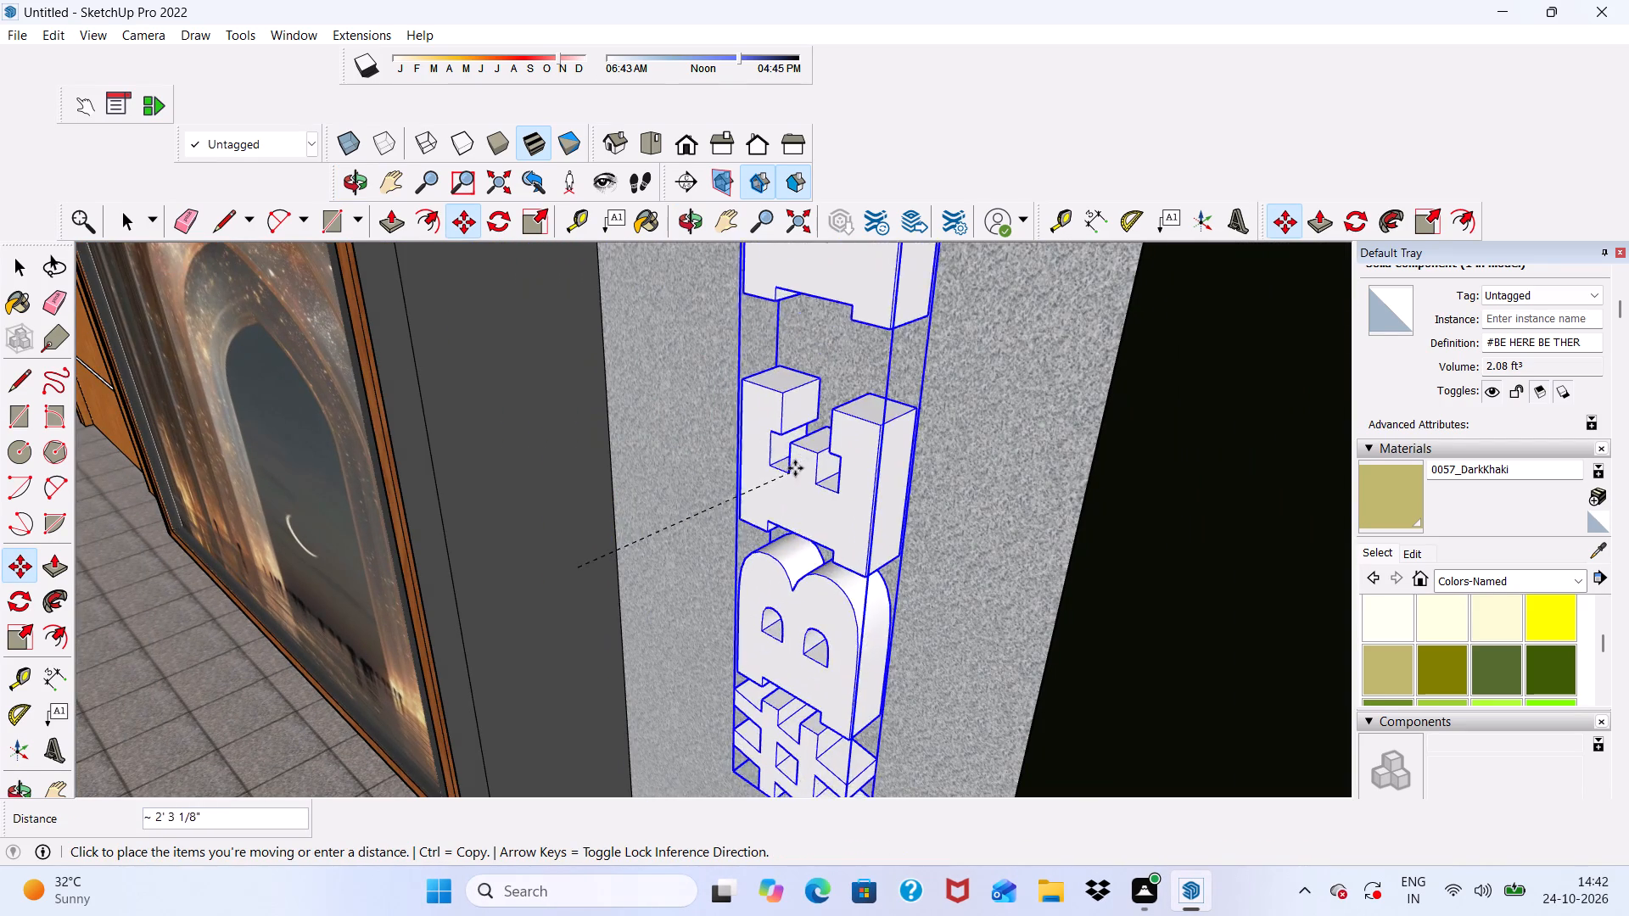
pyautogui.moveTo(795, 468); pyautogui.dragTo(828, 332)
# Move the #BE HERE BE THERE lettering down from the black column to the light grey wall's base beside the dark pier.
pyautogui.scroll(-7, 825, 360)
pyautogui.moveTo(834, 494); pyautogui.dragTo(893, 377, button='middle')
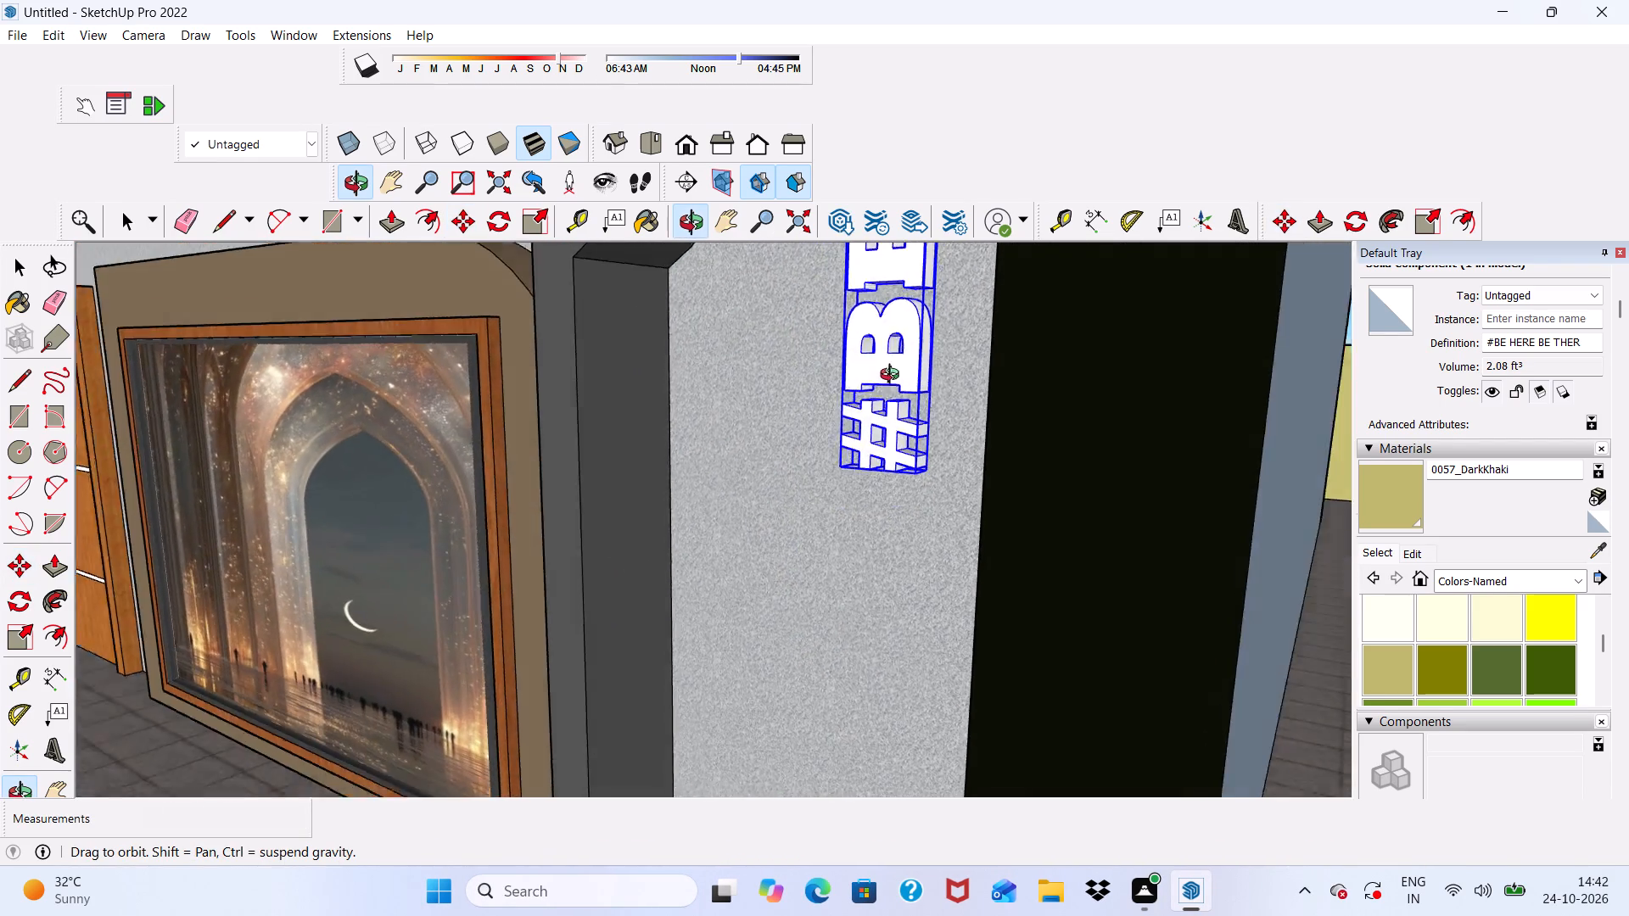
pyautogui.moveTo(893, 377); pyautogui.dragTo(1389, 556, button='middle')
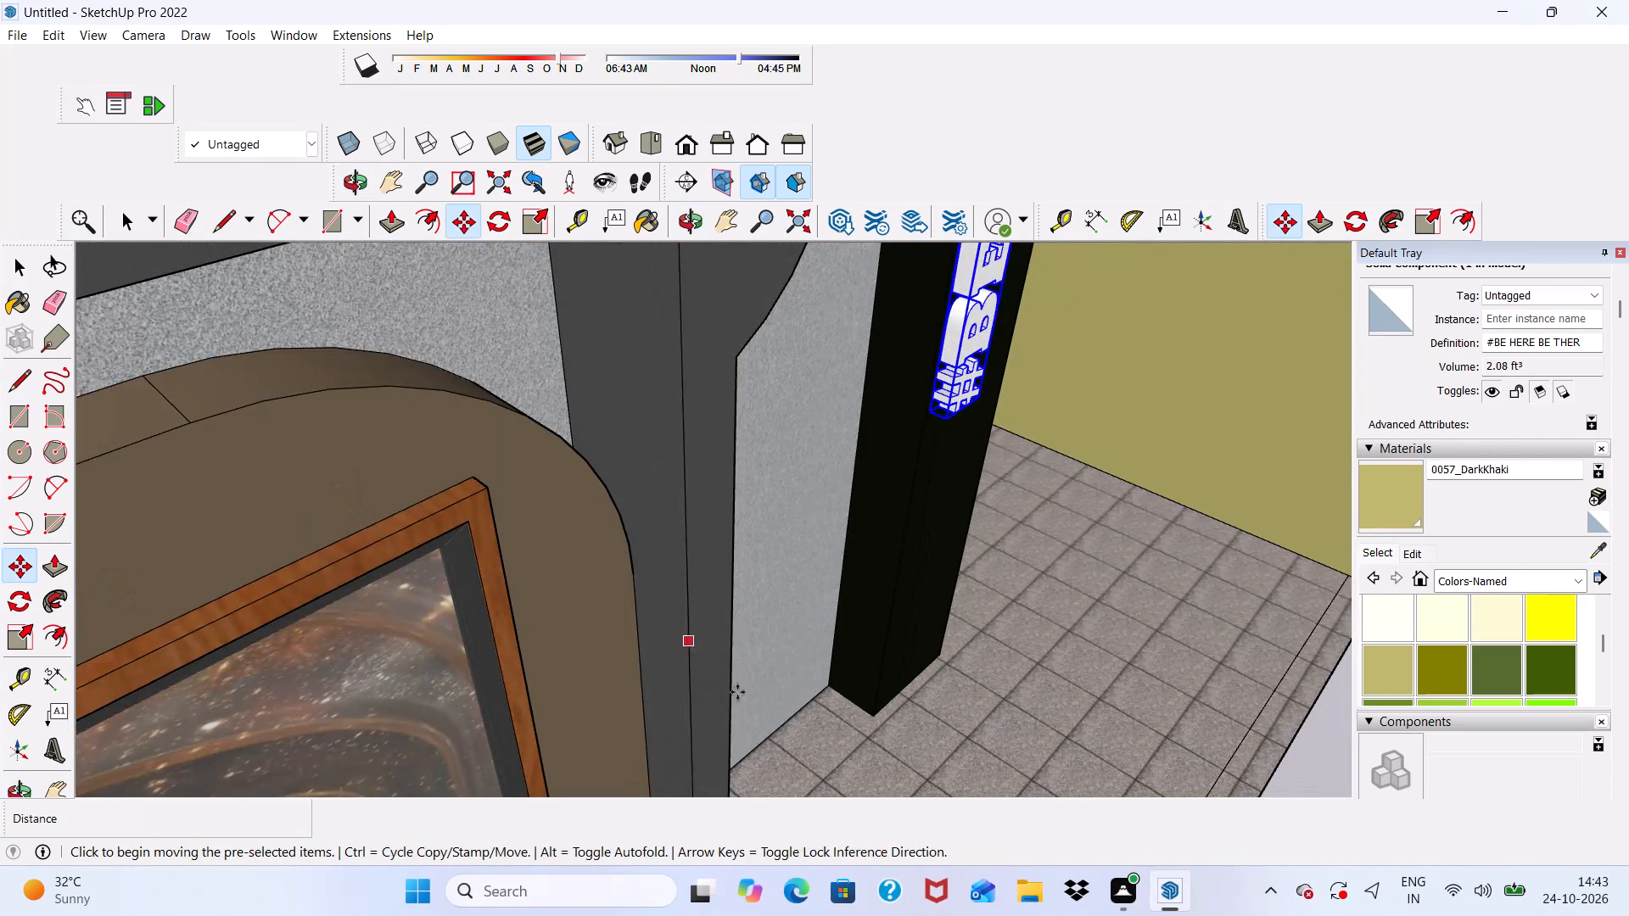
pyautogui.click(936, 416)
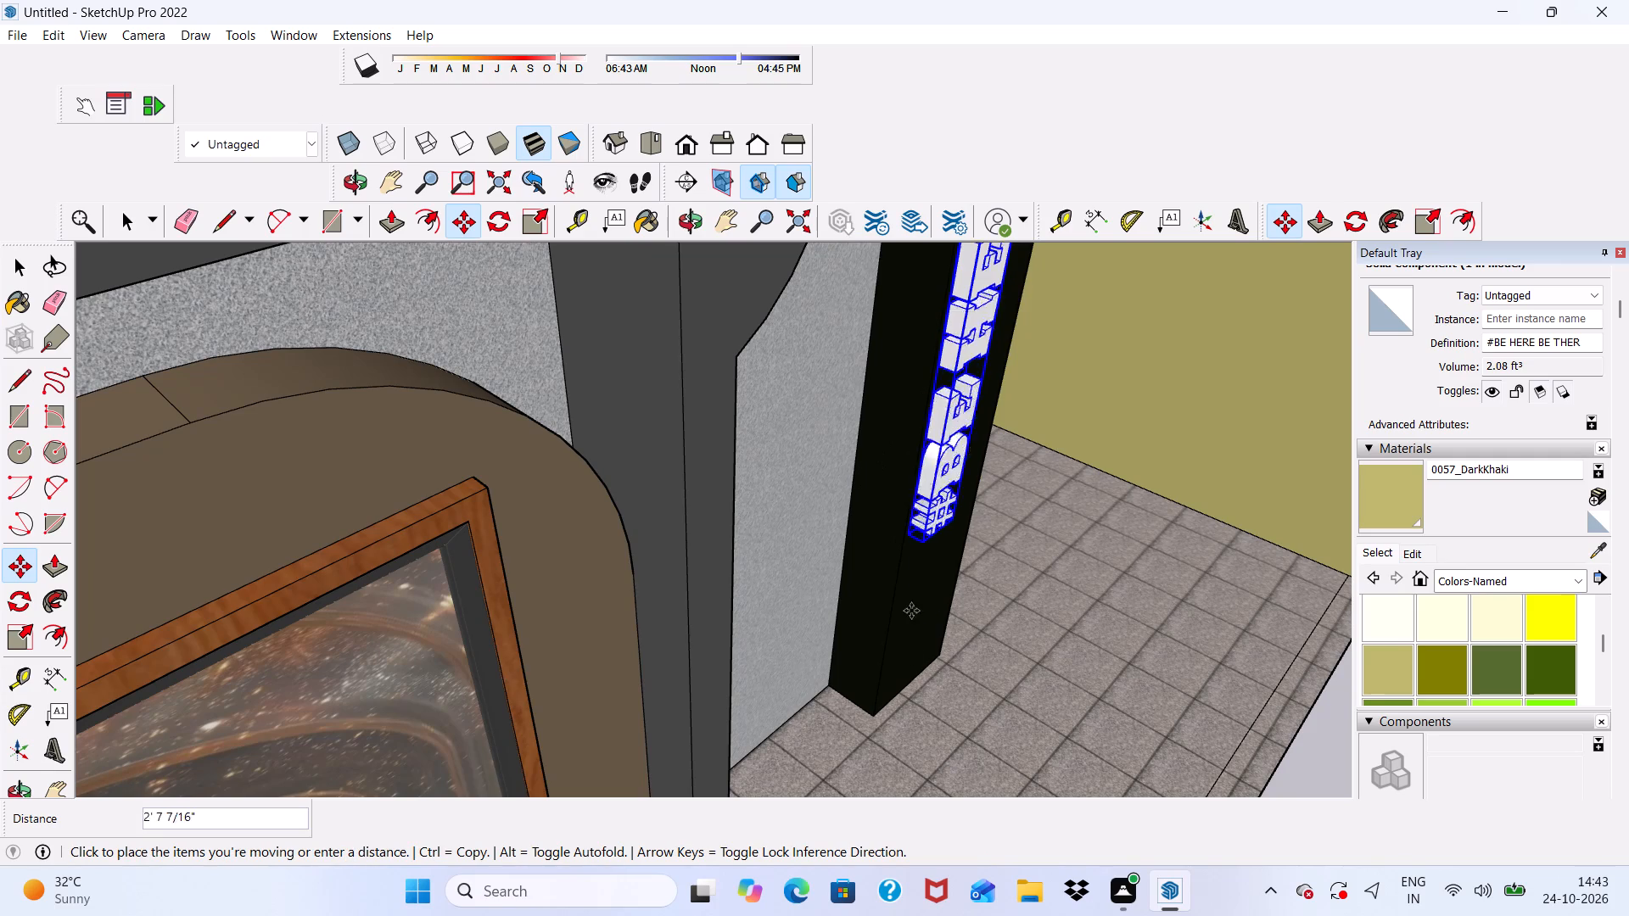
pyautogui.click(747, 768)
# Move the #BE HERE BE THERE lettering away from the dark pier toward the middle of the light grey wall.
pyautogui.scroll(4, 738, 714)
pyautogui.scroll(-6, 753, 679)
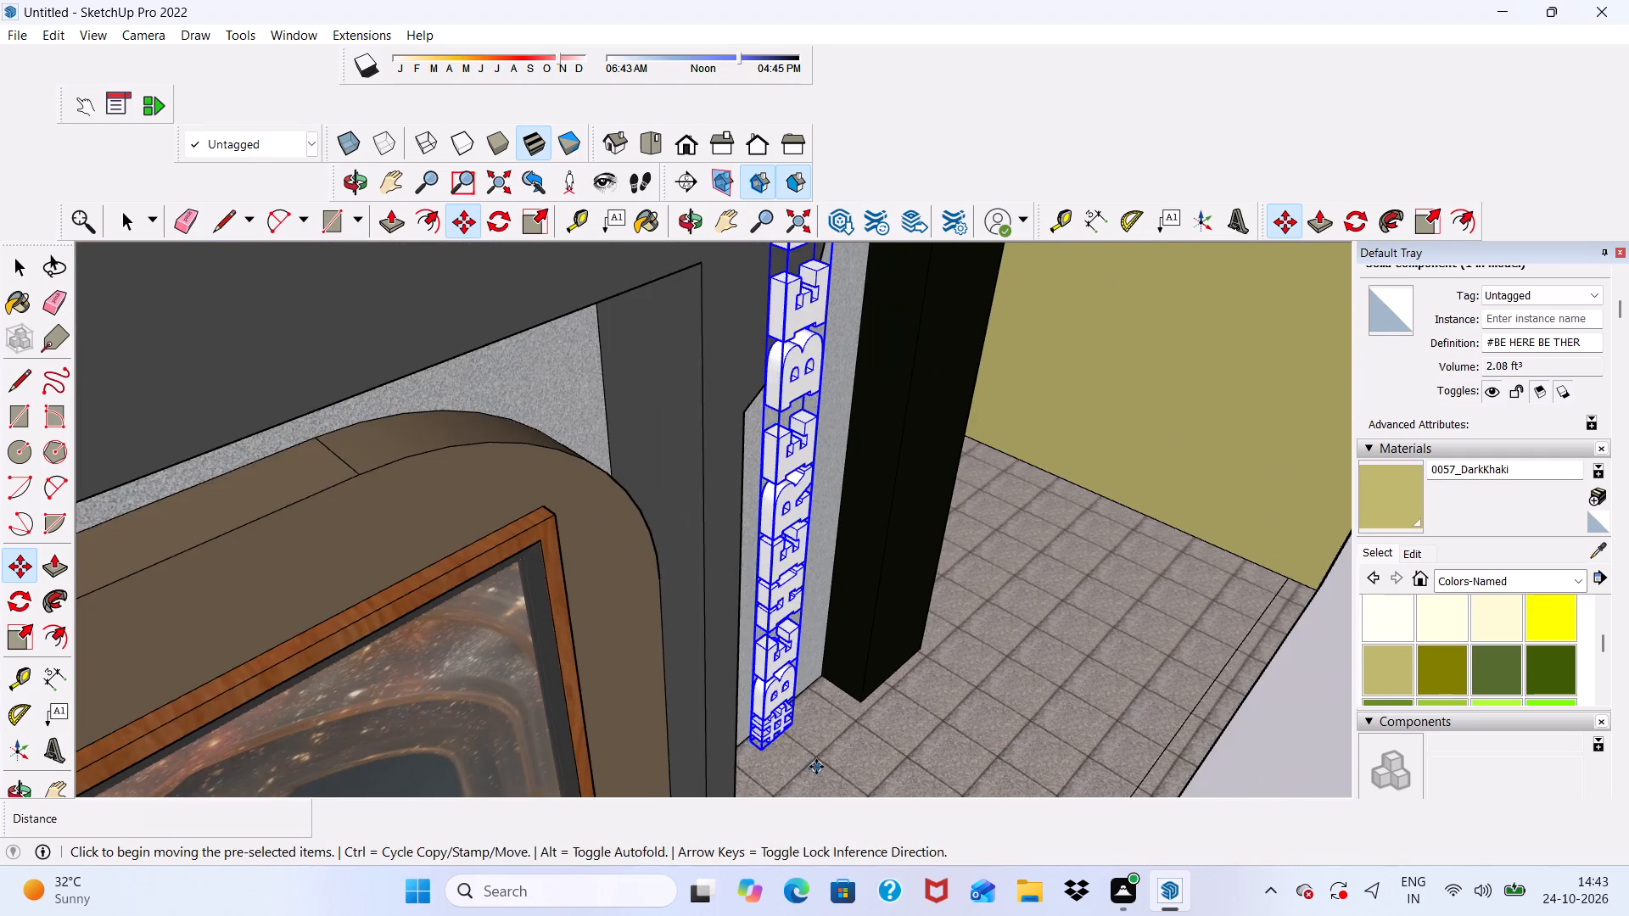
pyautogui.moveTo(816, 768); pyautogui.dragTo(565, 505, button='middle')
pyautogui.scroll(1, 707, 757)
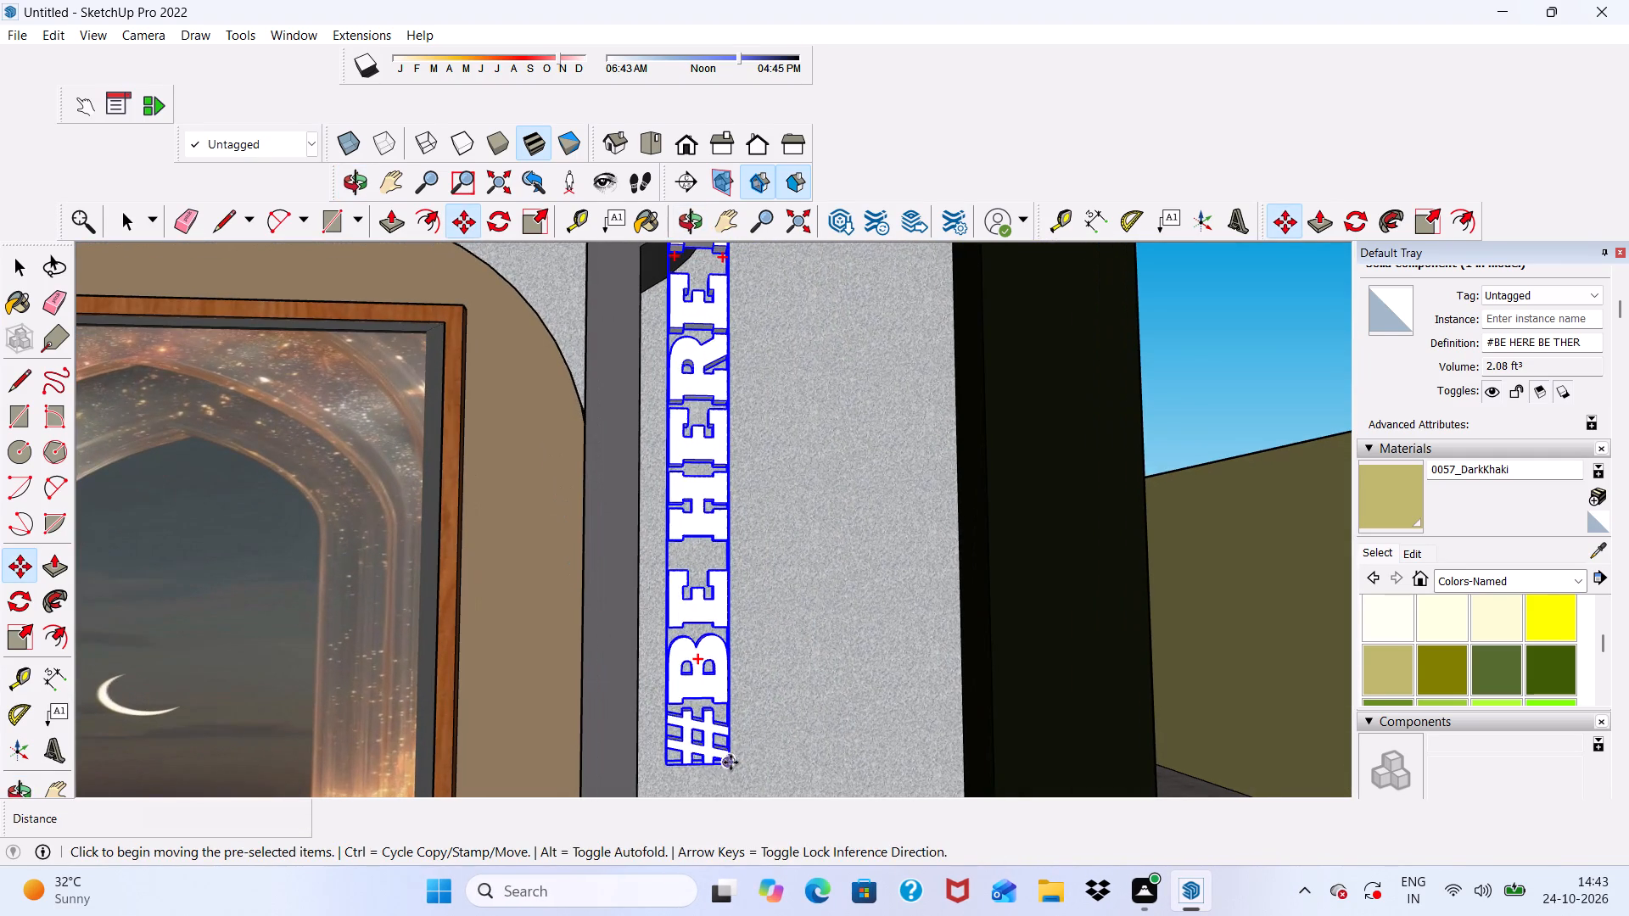
pyautogui.click(731, 762)
pyautogui.click(834, 725)
# Lower the #BE HERE BE THERE lettering on the light grey wall, first by about 9" and a little further from the # character.
pyautogui.scroll(-10, 748, 476)
pyautogui.moveTo(759, 640); pyautogui.dragTo(719, 551, button='middle')
pyautogui.scroll(6, 740, 630)
pyautogui.scroll(3, 795, 533)
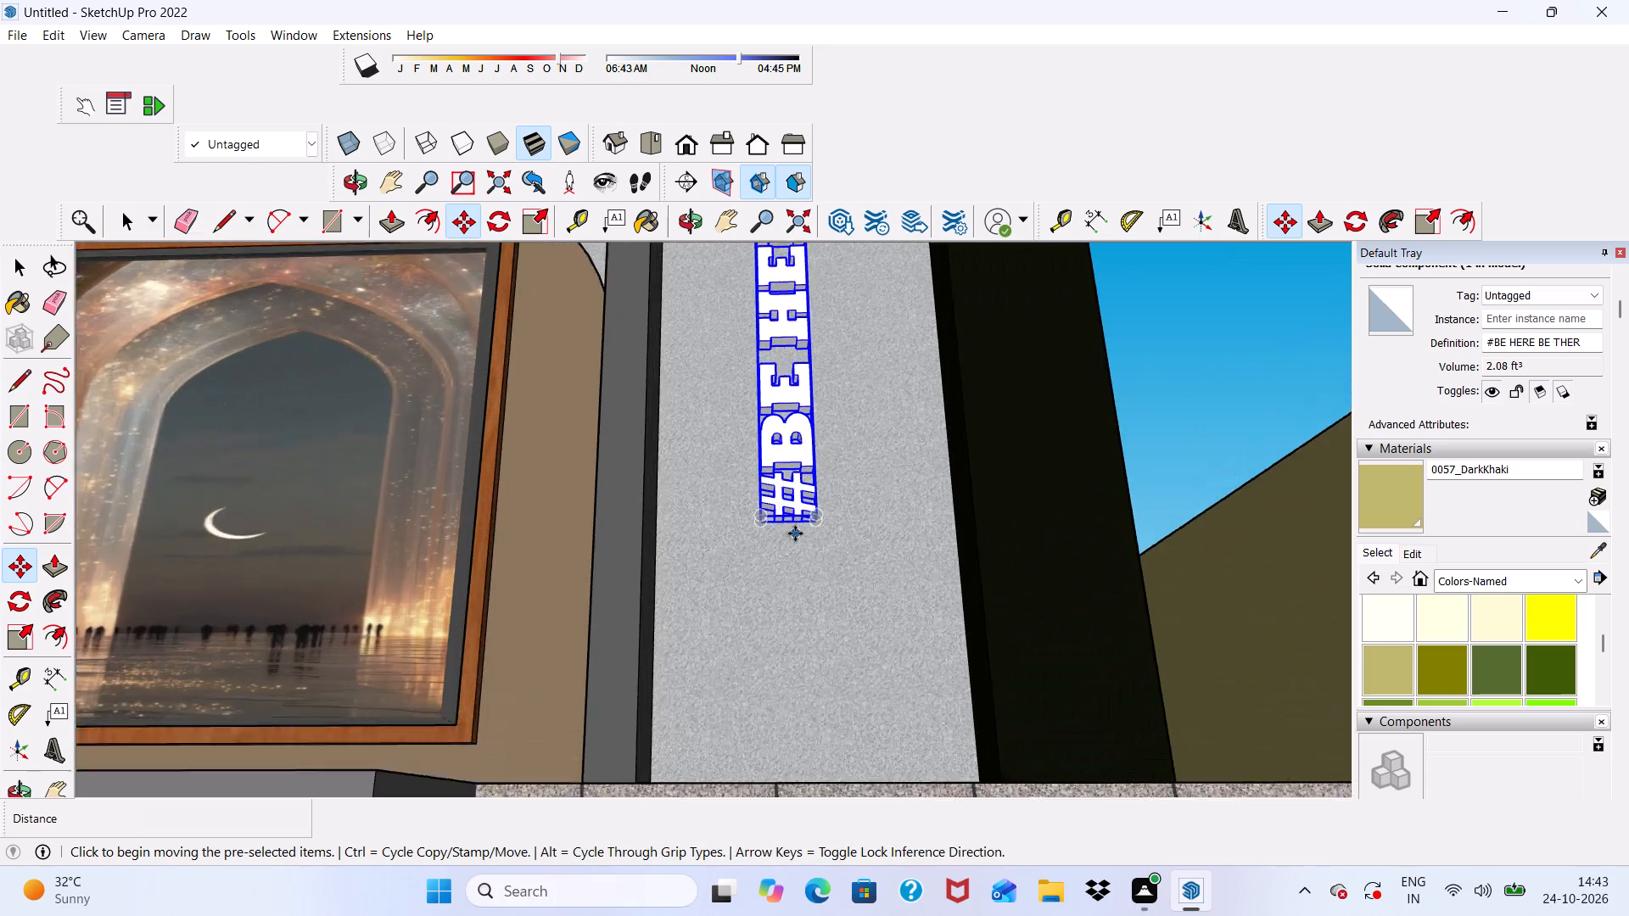
pyautogui.scroll(1, 795, 533)
pyautogui.click(787, 519)
pyautogui.click(800, 577)
pyautogui.scroll(2, 783, 554)
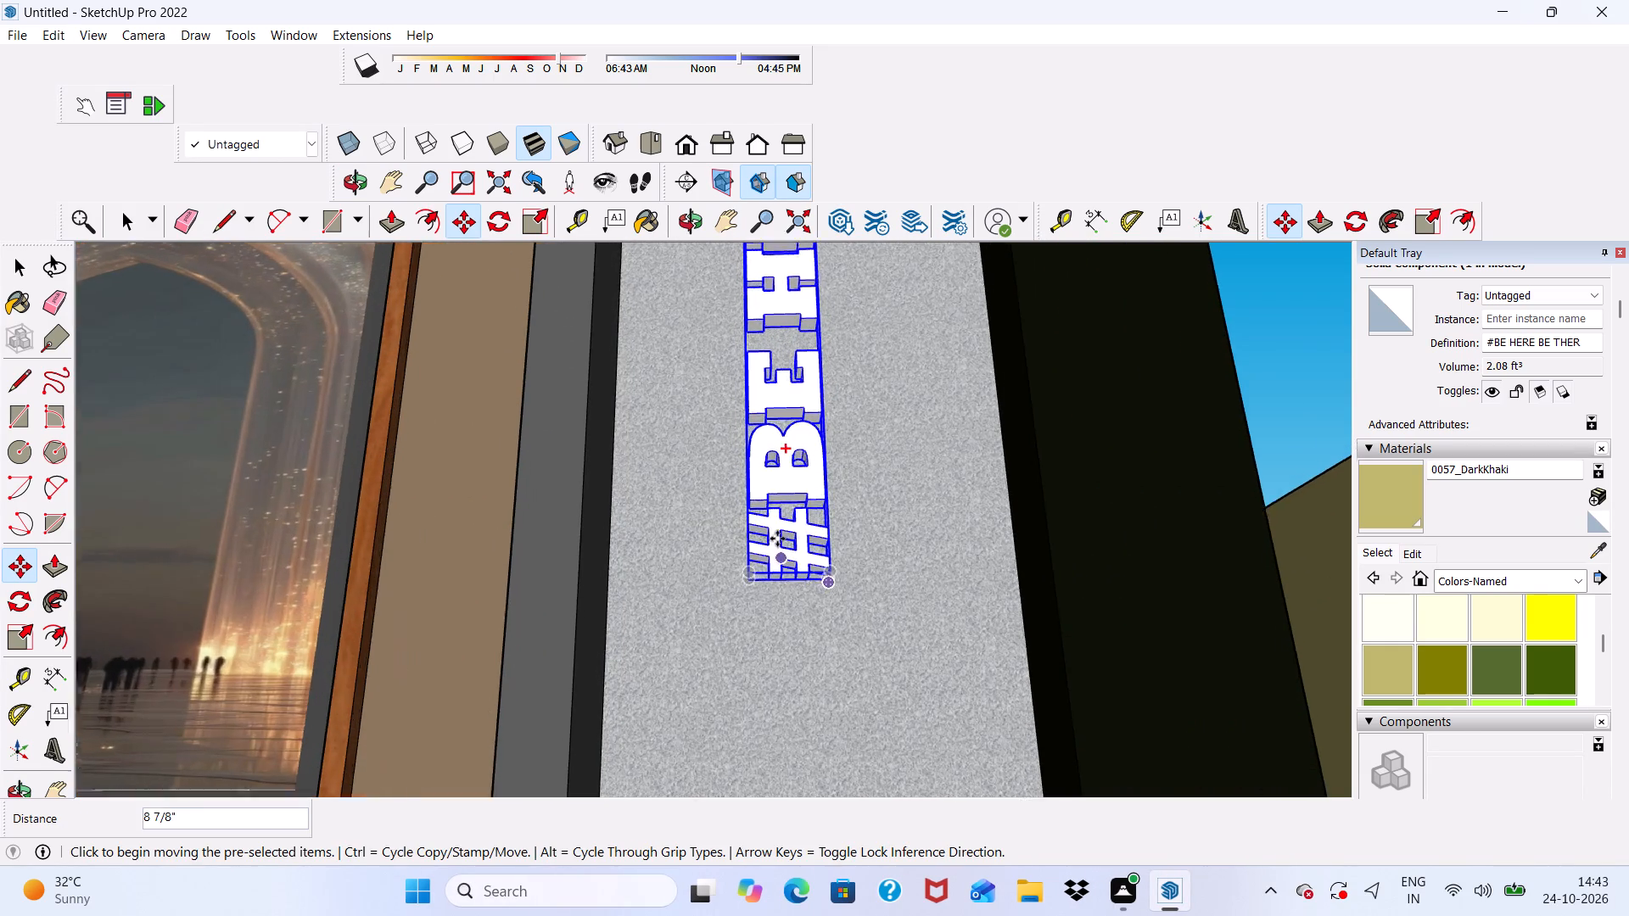
pyautogui.scroll(10, 777, 539)
pyautogui.moveTo(788, 589); pyautogui.dragTo(786, 682)
pyautogui.scroll(-2, 689, 562)
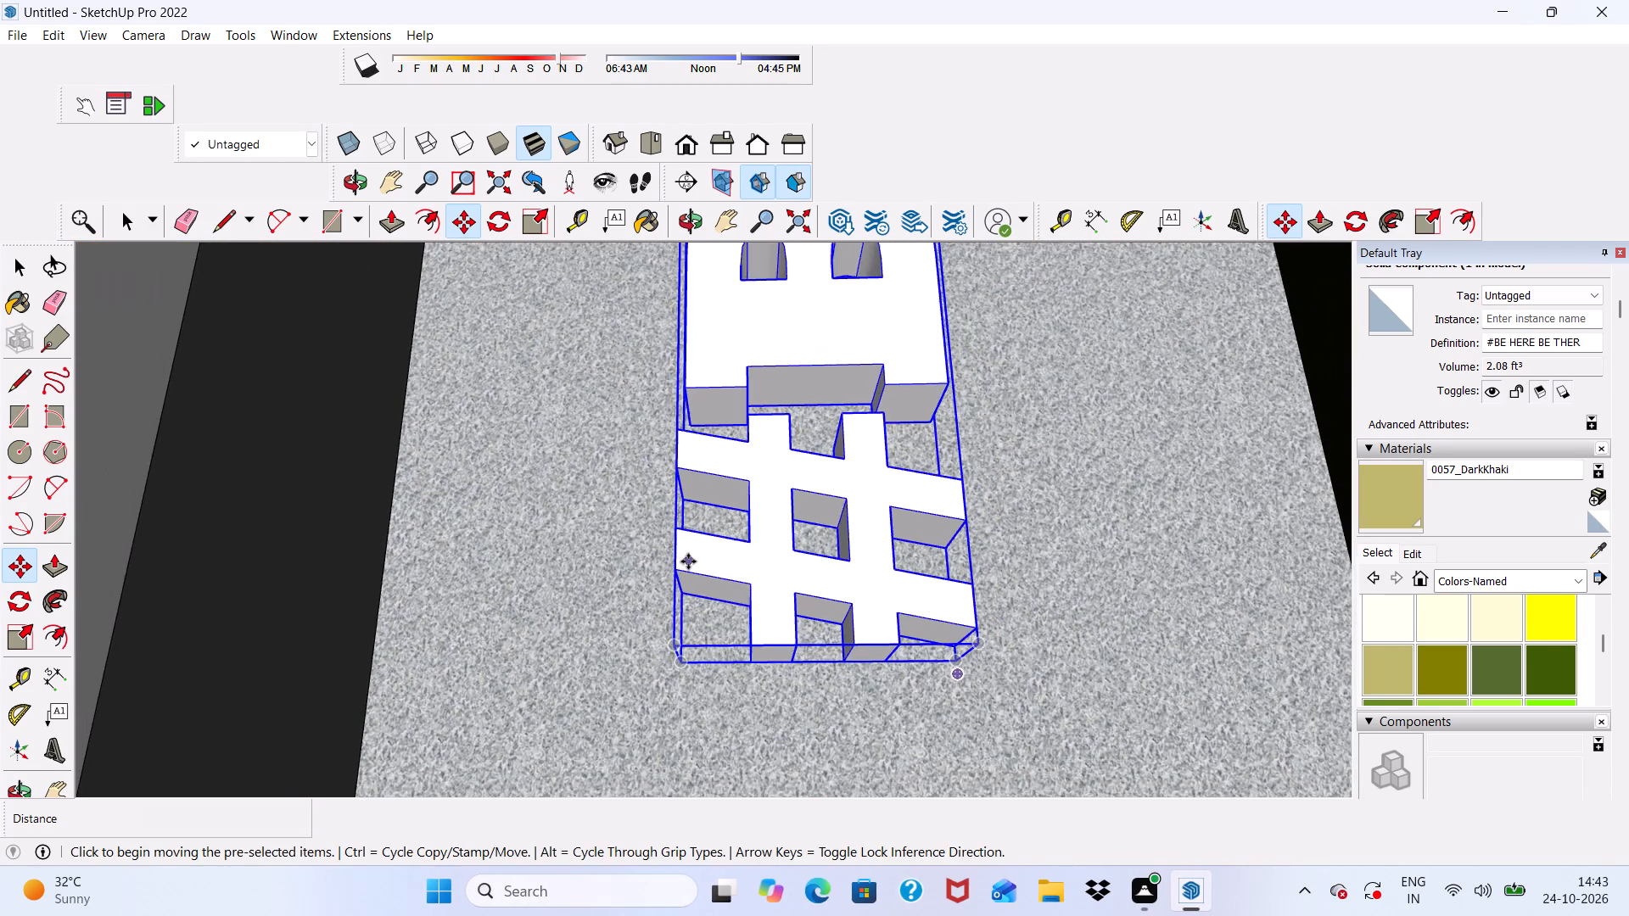
# Move the #BE HERE BE THERE lettering about 2' 2" across the light grey wall, away from the black column.
pyautogui.moveTo(687, 561); pyautogui.dragTo(1089, 751, button='middle')
pyautogui.scroll(-1, 1089, 751)
pyautogui.moveTo(447, 617); pyautogui.dragTo(529, 645, button='middle')
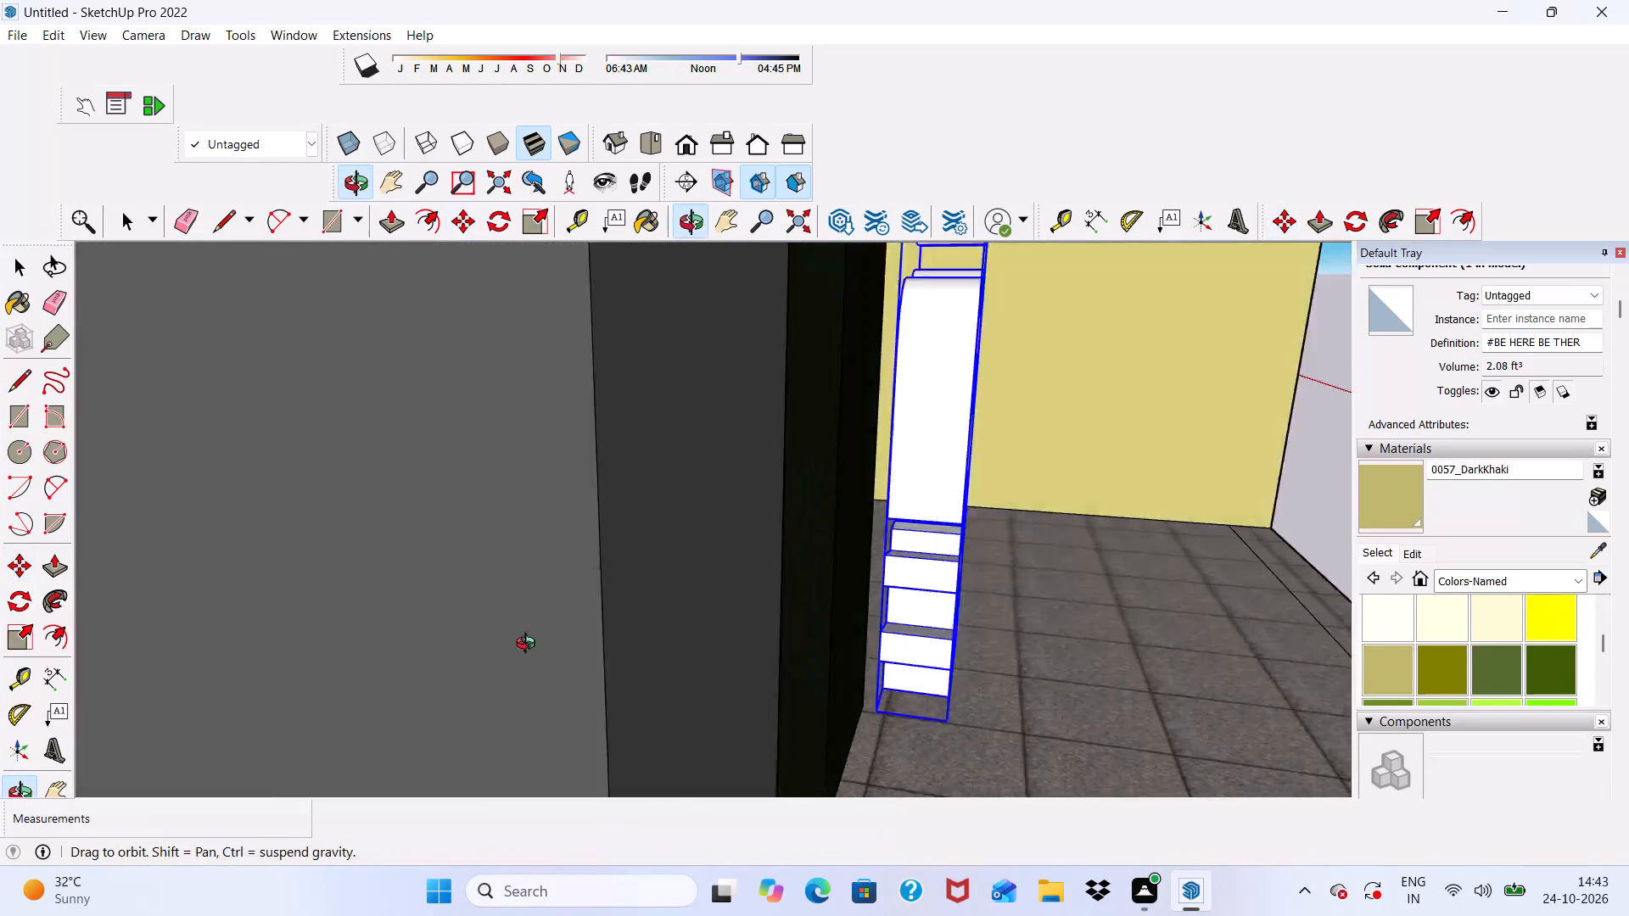
pyautogui.moveTo(529, 645); pyautogui.dragTo(479, 755, button='middle')
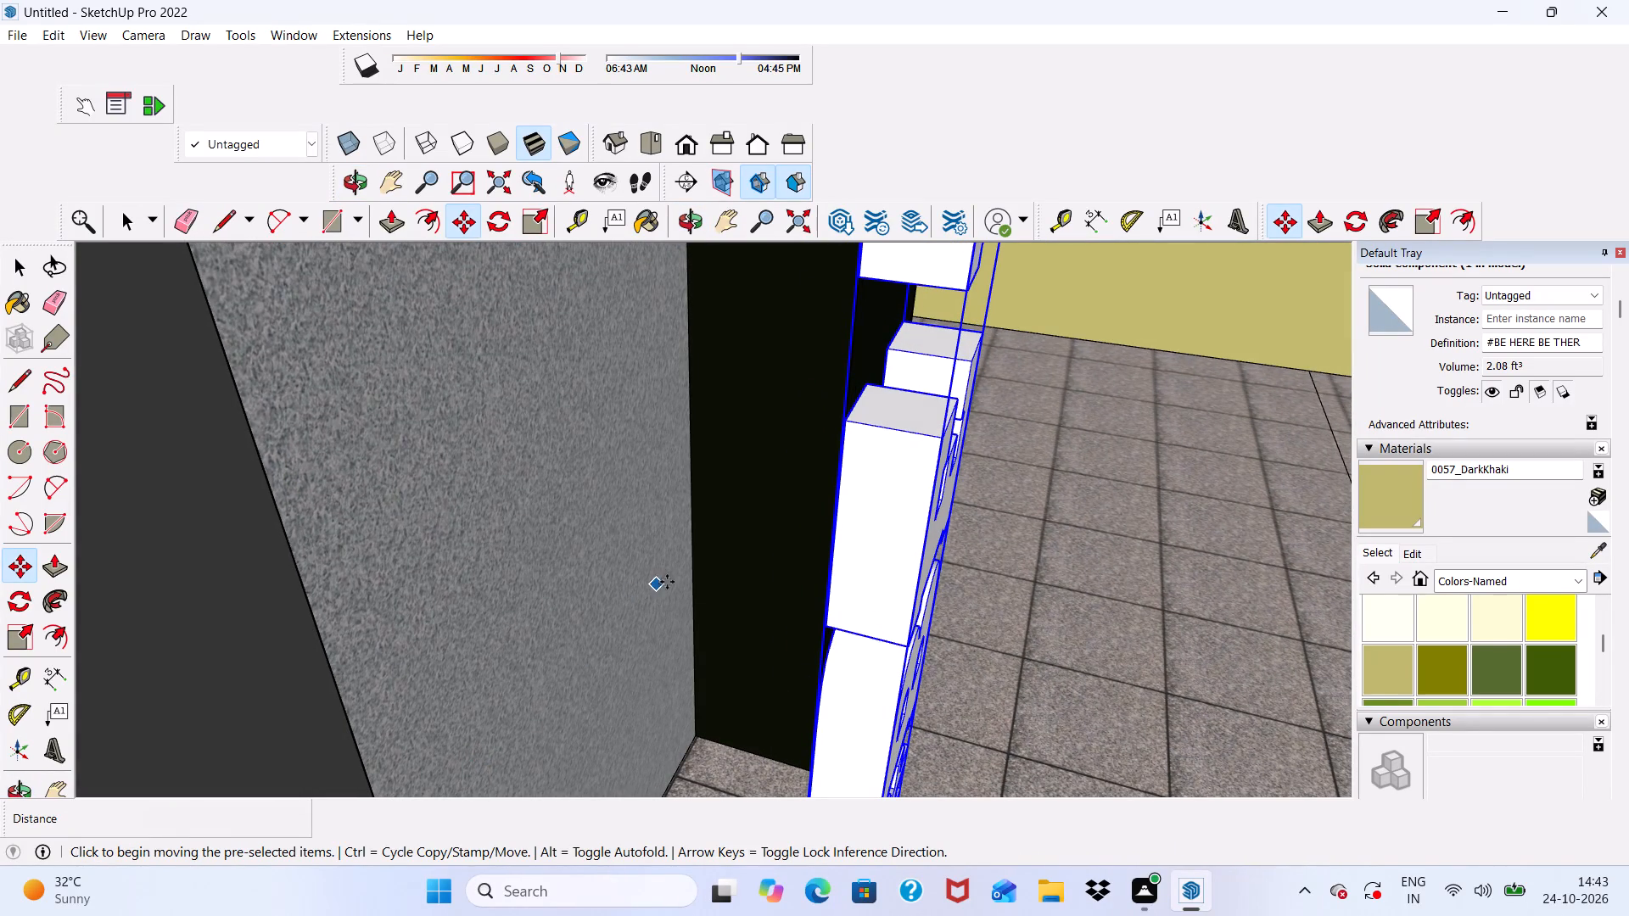
pyautogui.click(836, 525)
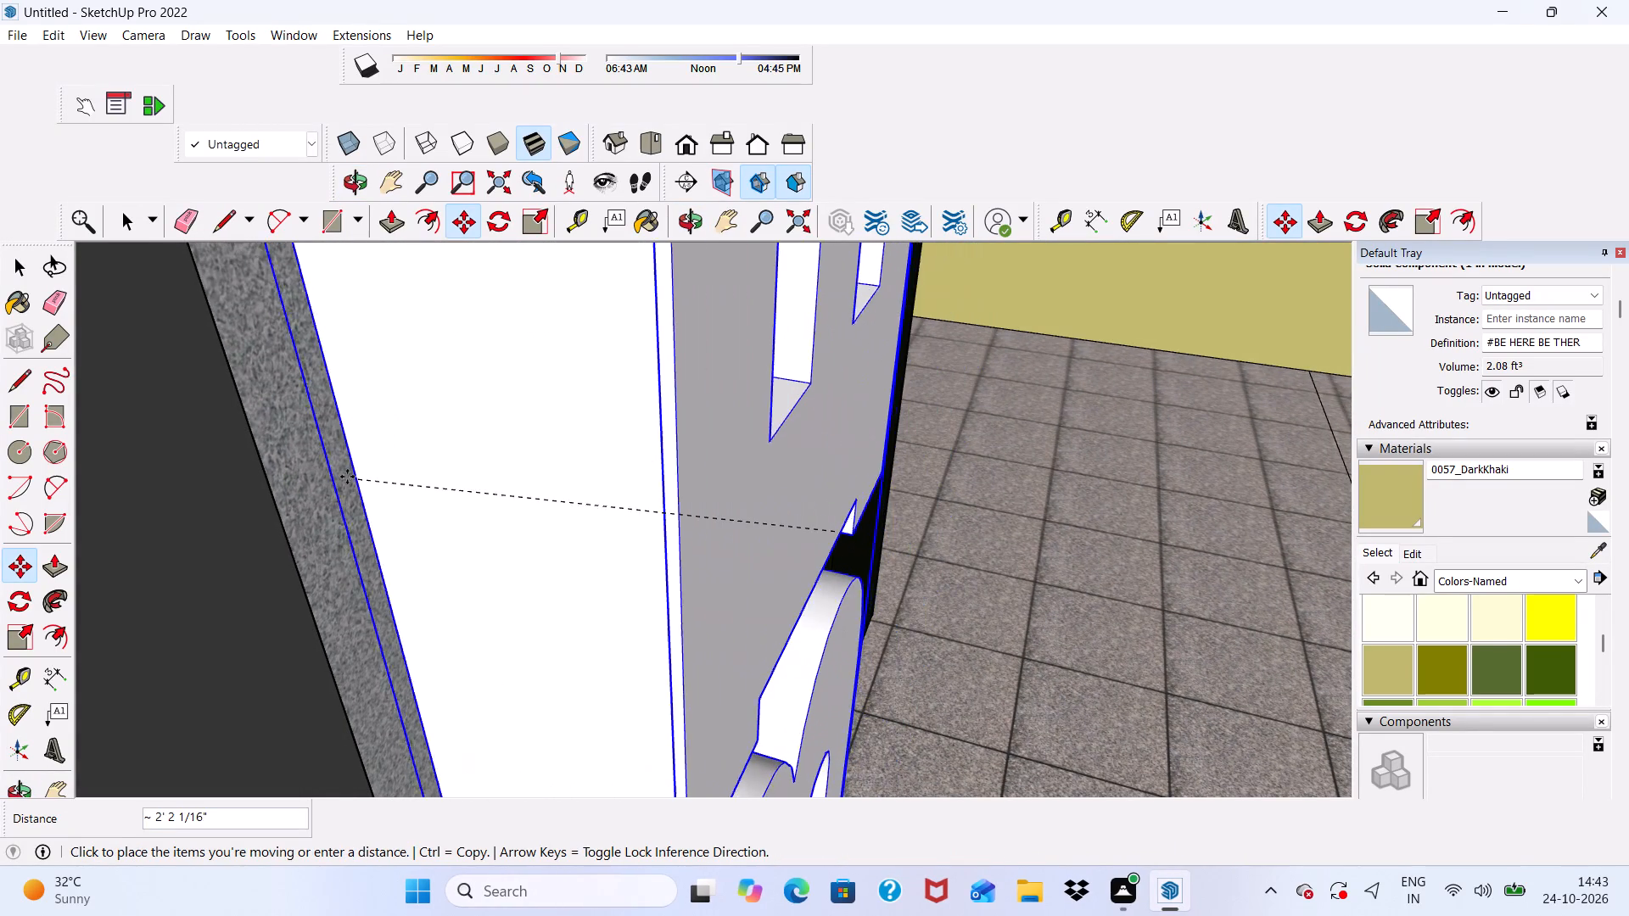
pyautogui.click(311, 460)
# Move the #BE HERE BE THERE lettering from the dark grey pier toward the middle of the light grey wall.
pyautogui.scroll(-20, 121, 375)
pyautogui.scroll(-1, 121, 375)
pyautogui.moveTo(355, 512); pyautogui.dragTo(109, 510, button='middle')
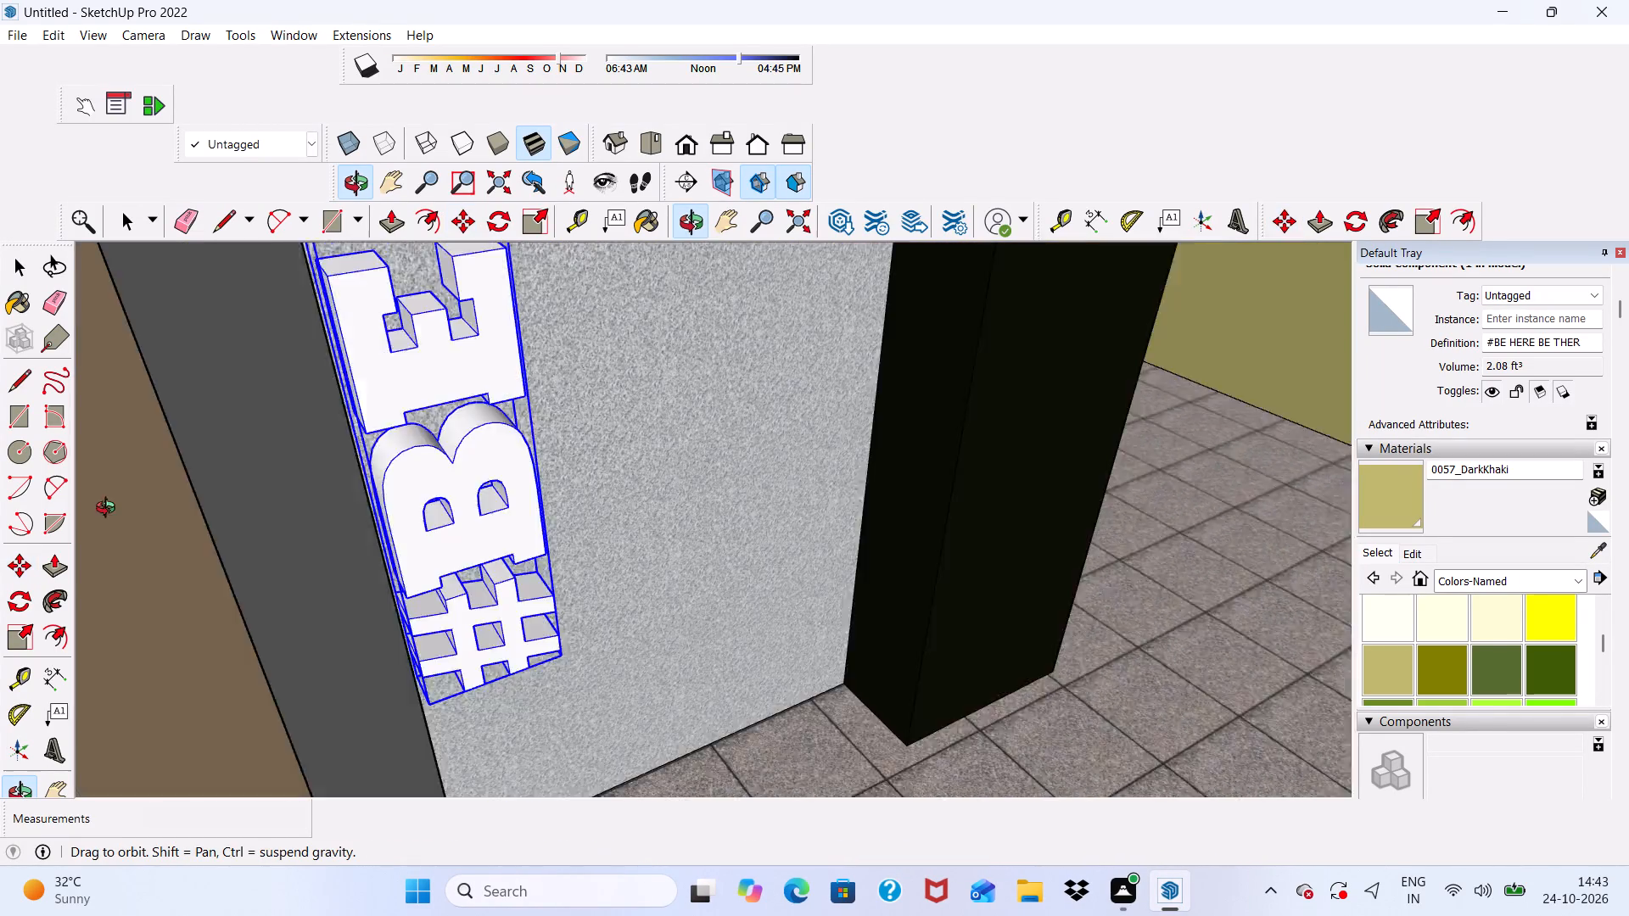
pyautogui.moveTo(109, 510); pyautogui.dragTo(0, 466, button='middle')
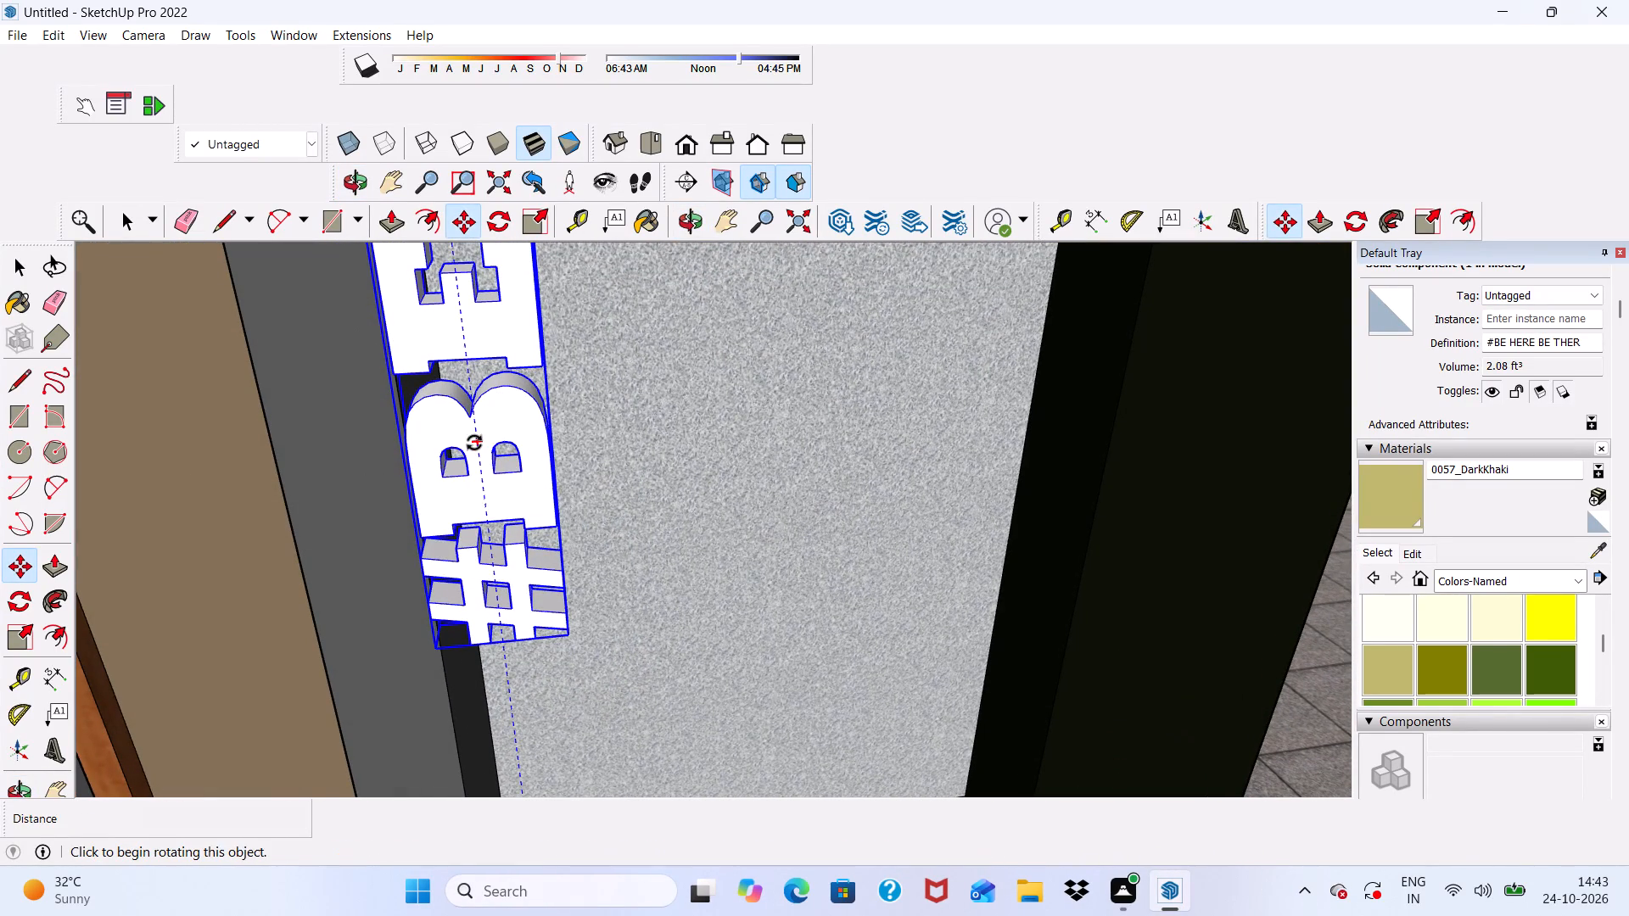
pyautogui.click(474, 443)
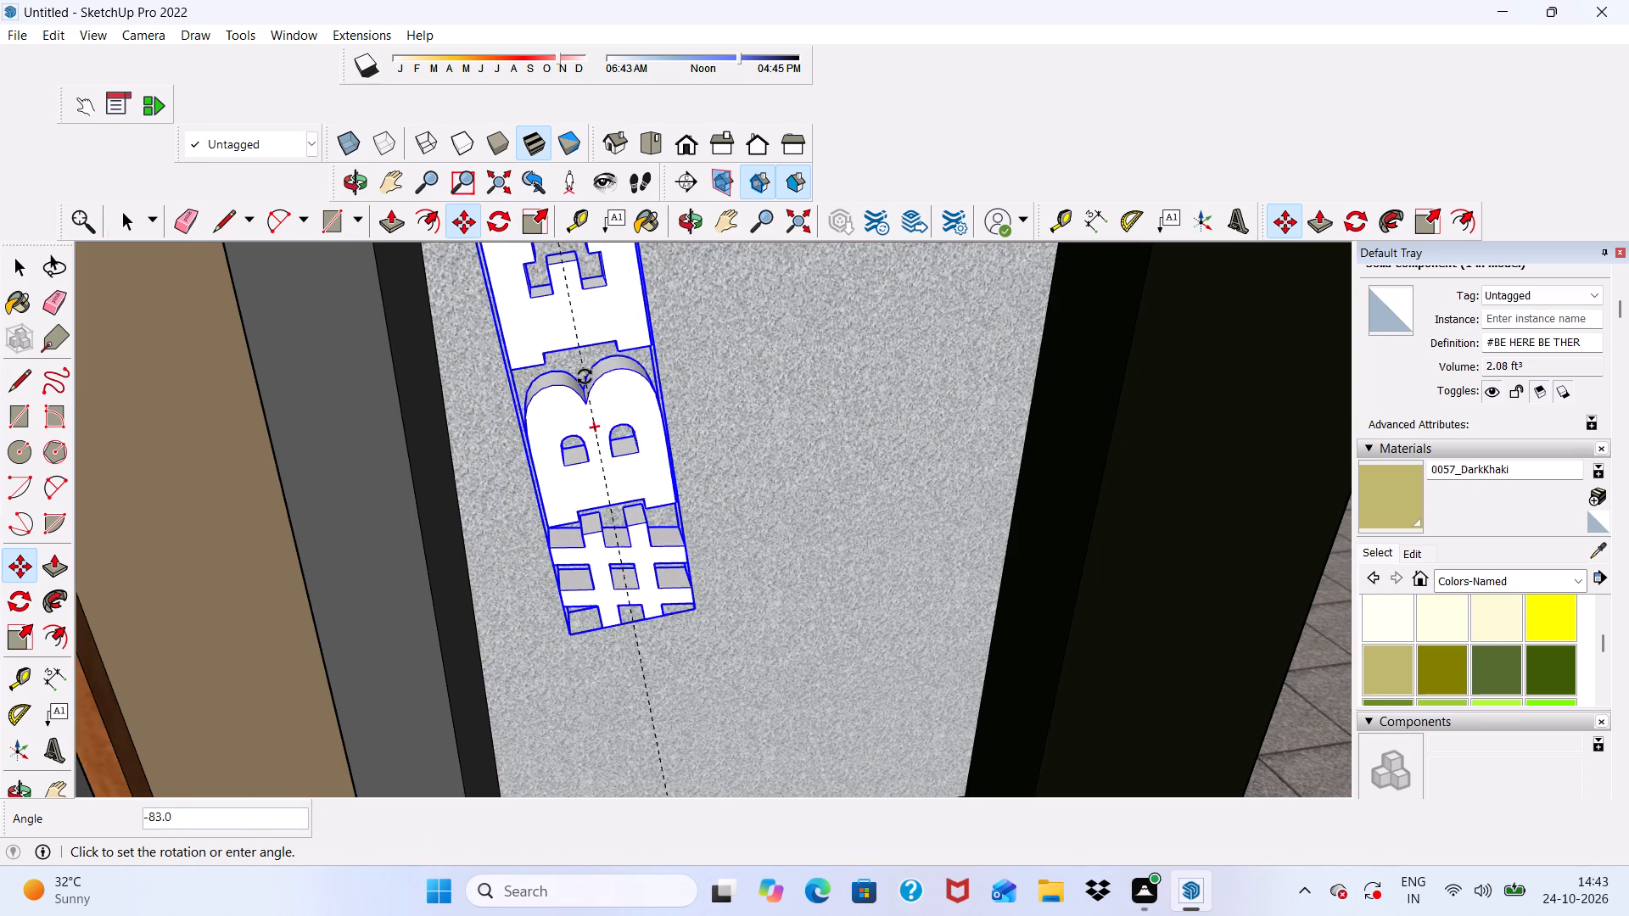
pyautogui.press('space')
pyautogui.scroll(-9, 416, 438)
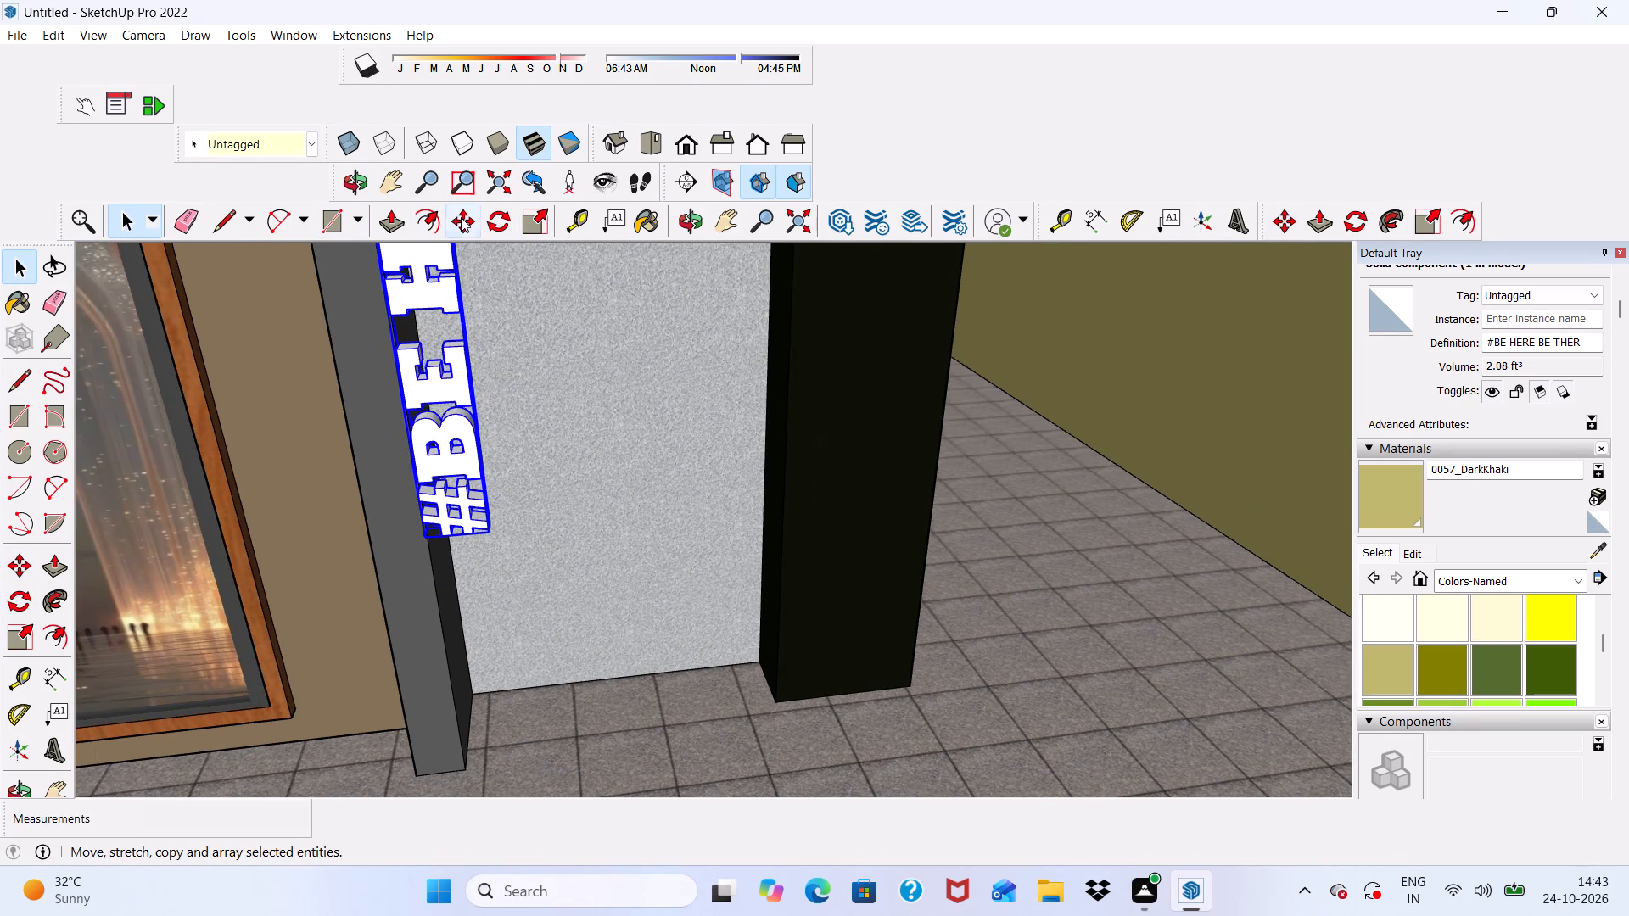
pyautogui.click(461, 217)
pyautogui.click(485, 529)
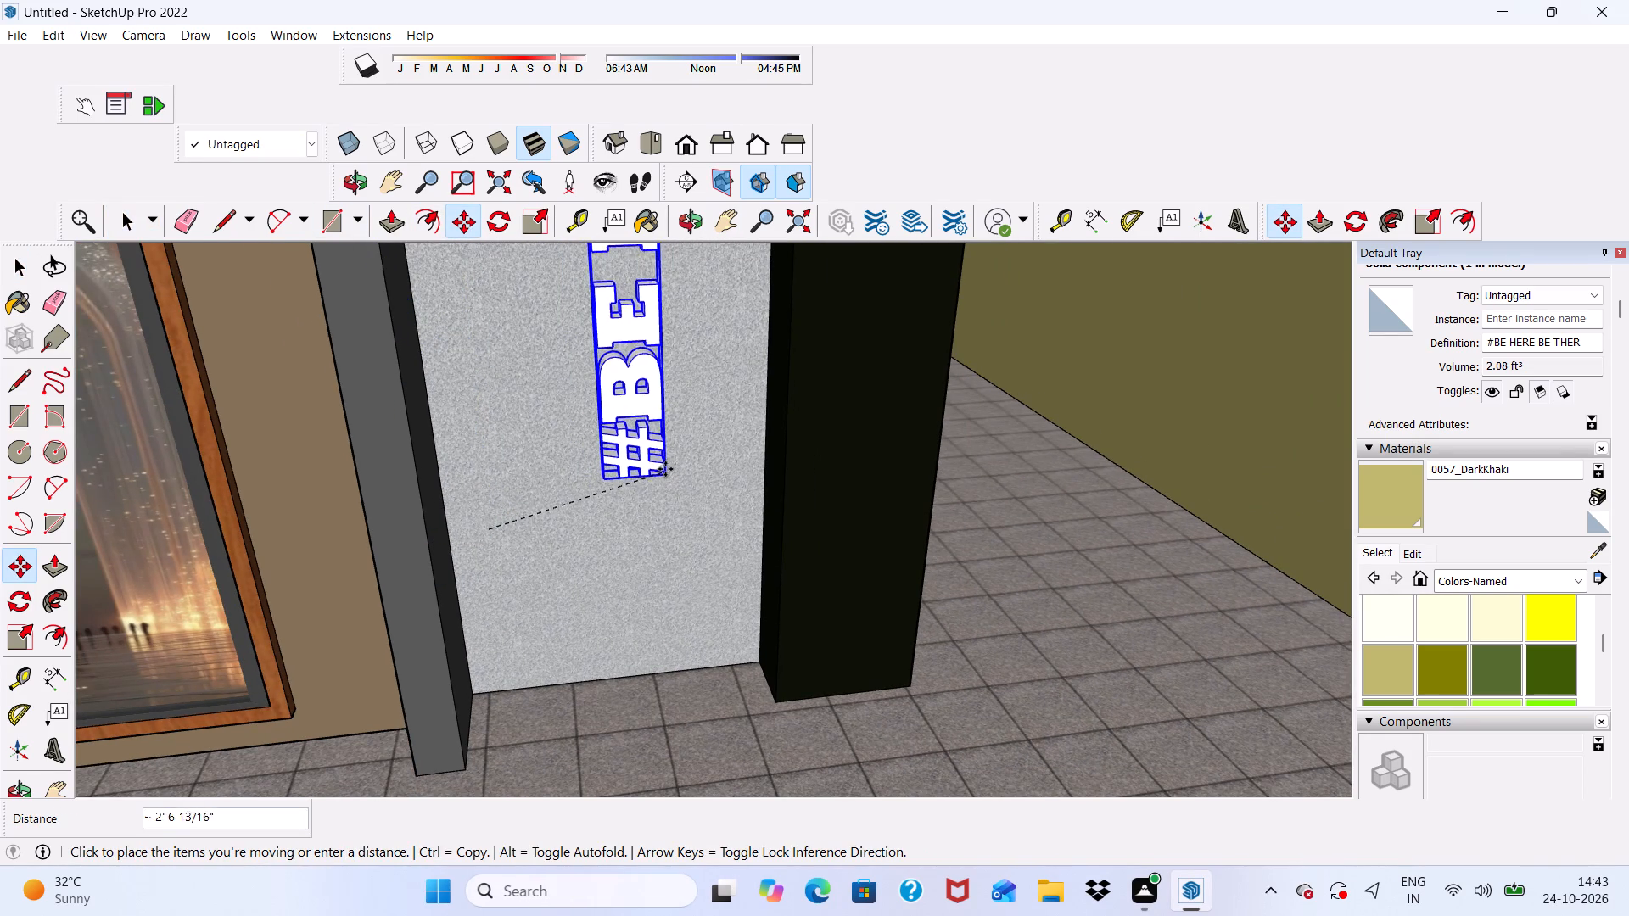
pyautogui.click(661, 439)
pyautogui.scroll(-16, 629, 363)
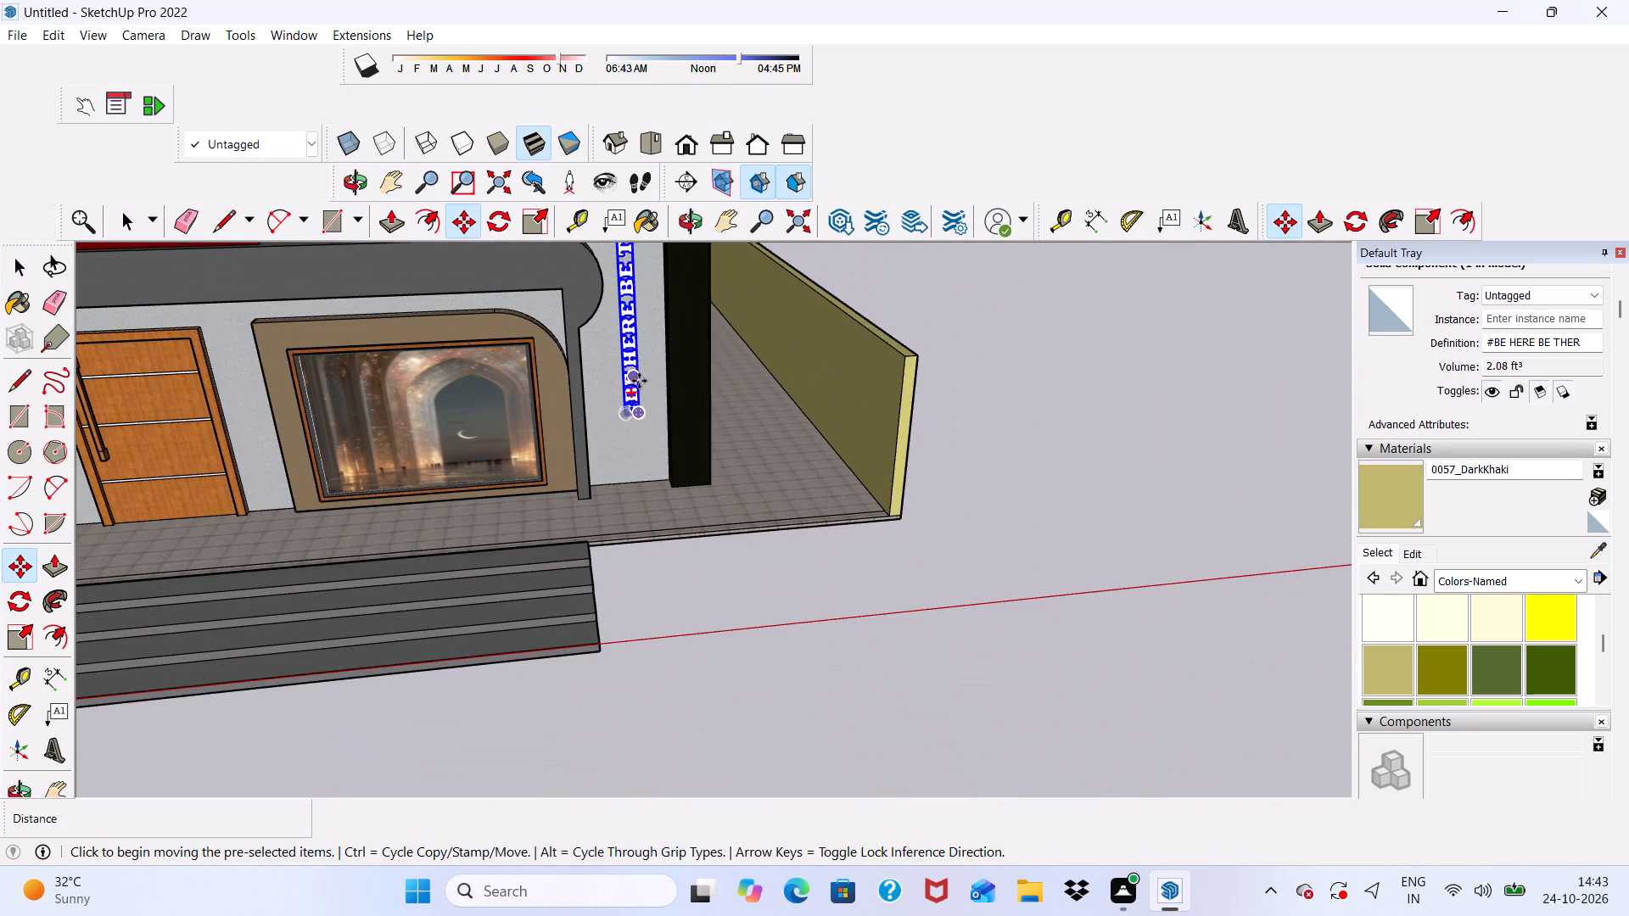
# Move the #BE HERE BE THERE lettering by its upper end, raising it on the light grey wall toward the black column.
pyautogui.moveTo(639, 381); pyautogui.dragTo(121, 772, button='middle')
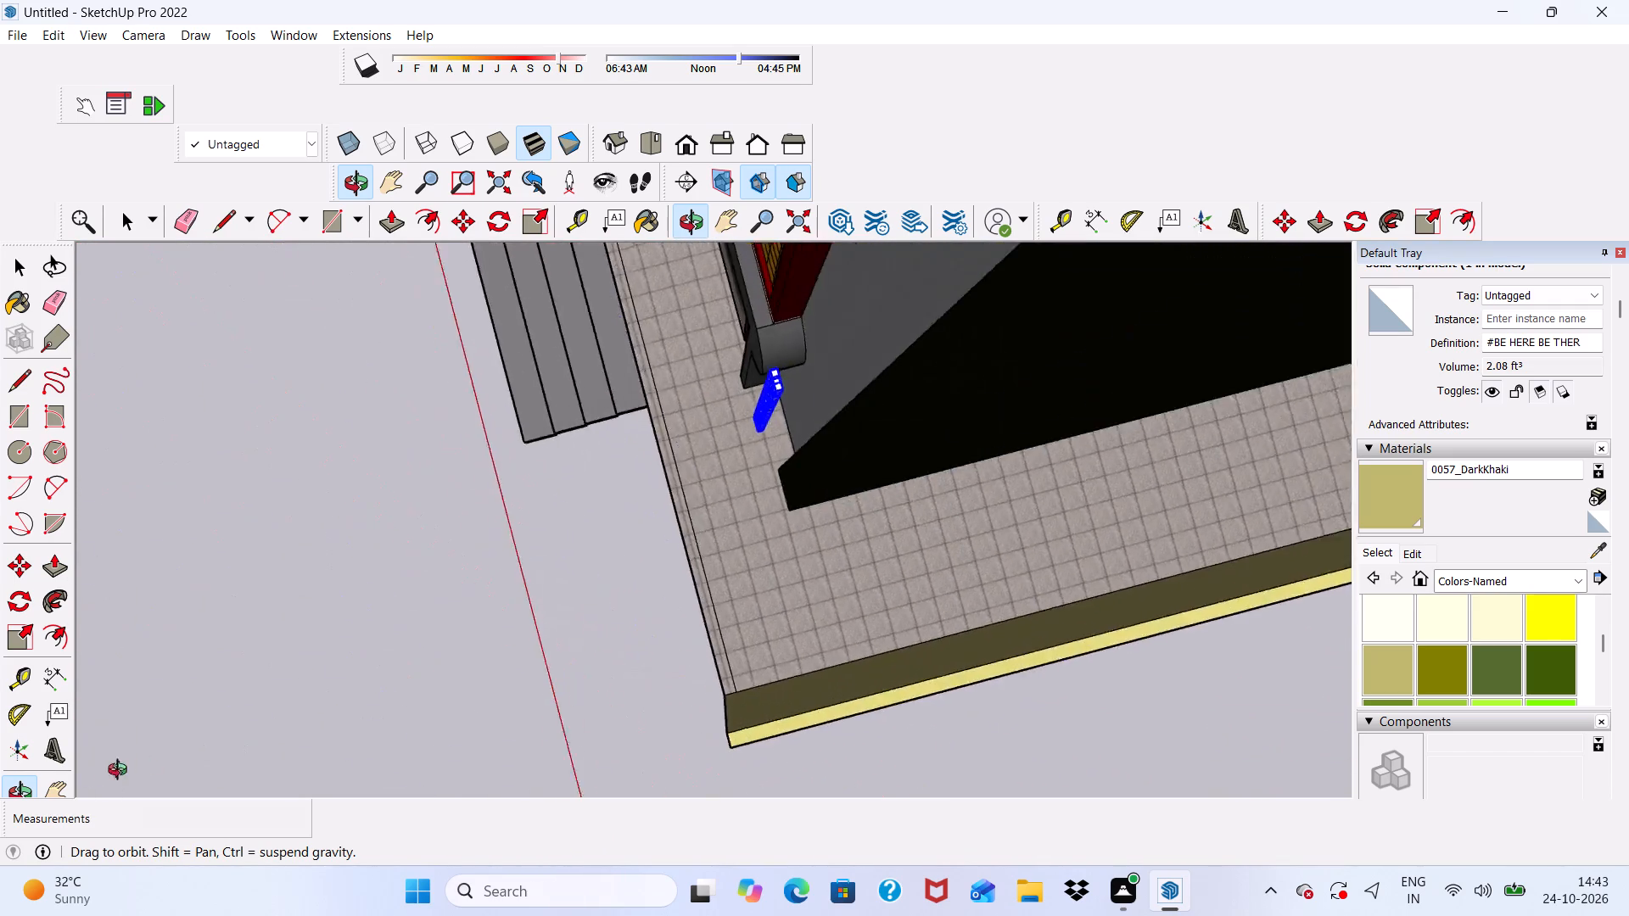
pyautogui.moveTo(121, 772); pyautogui.dragTo(5, 701, button='middle')
pyautogui.scroll(10, 794, 276)
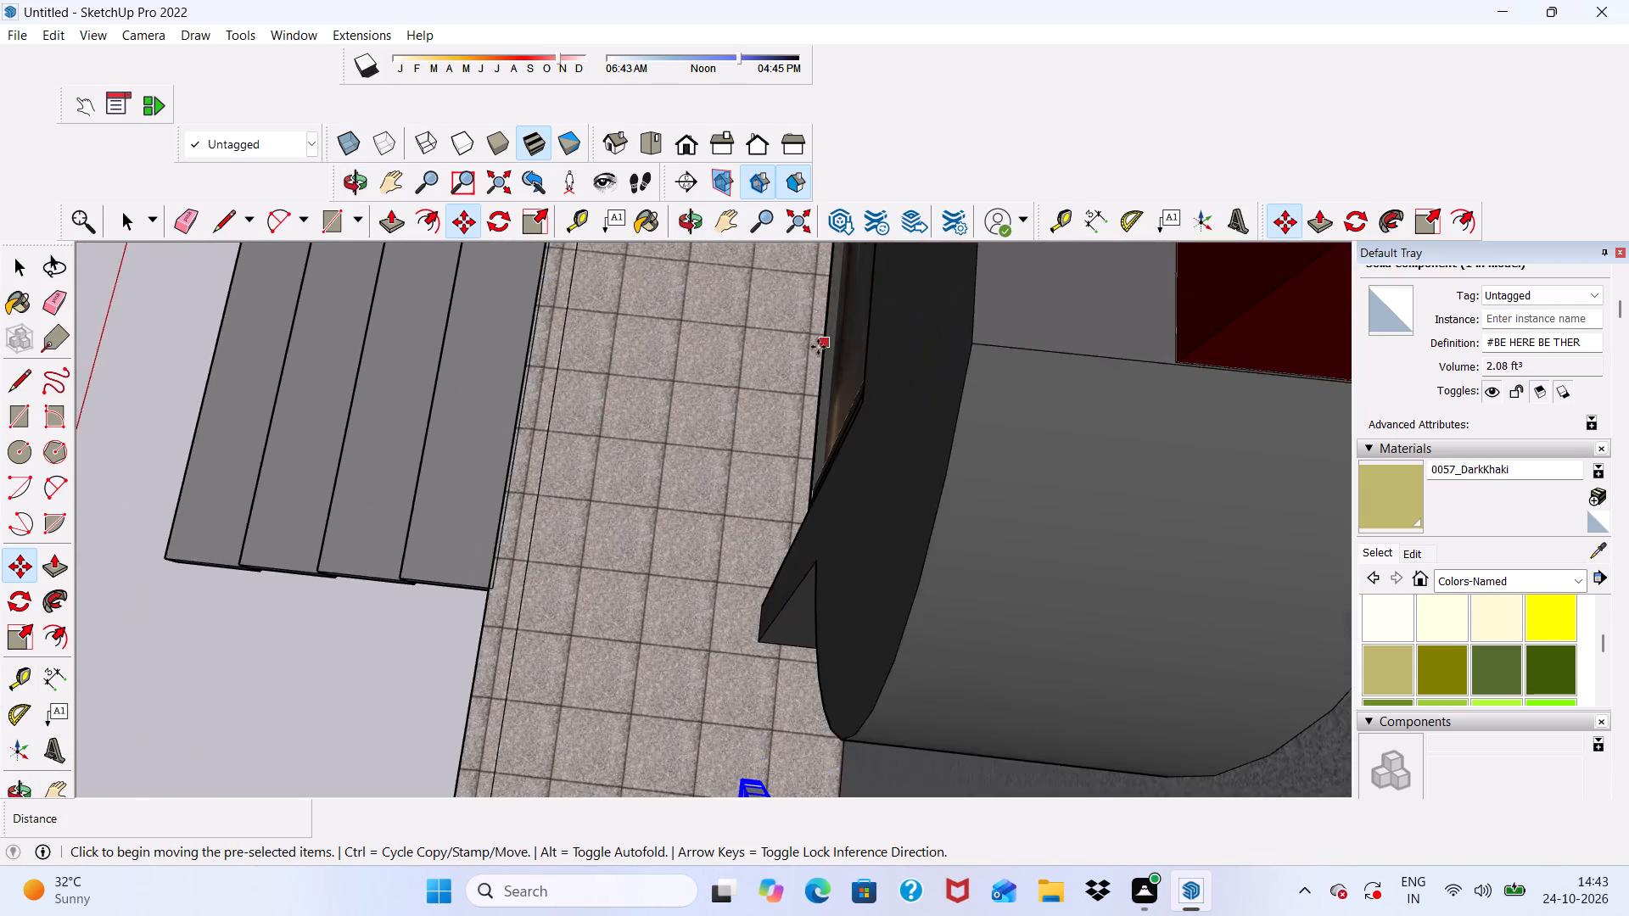
pyautogui.scroll(-6, 821, 365)
pyautogui.scroll(3, 878, 488)
pyautogui.click(860, 421)
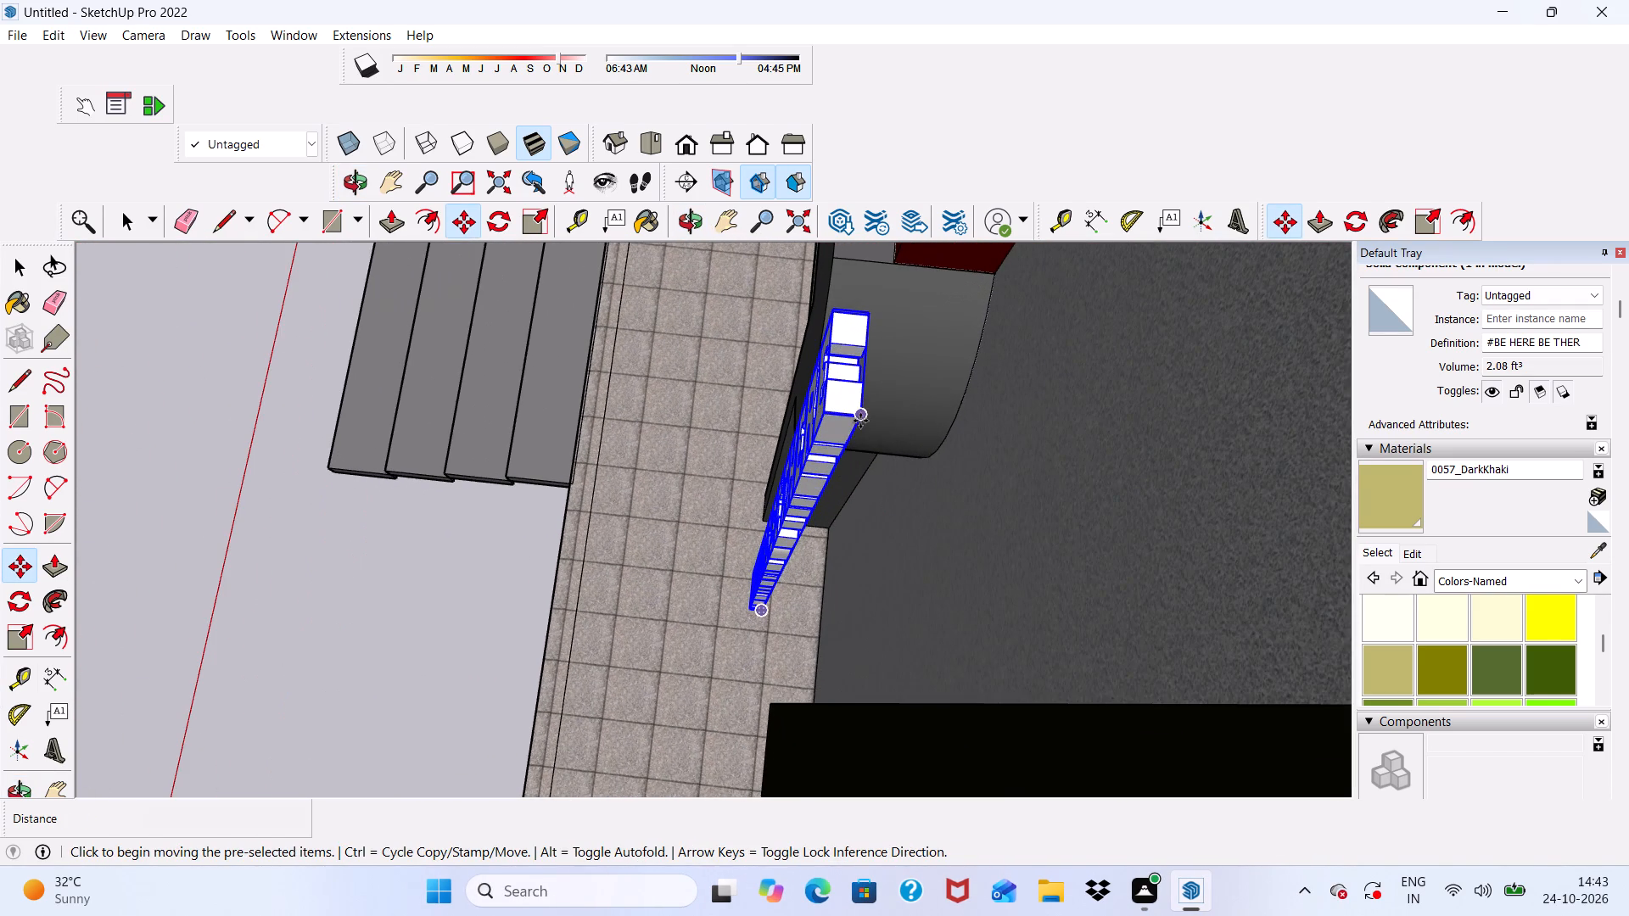
pyautogui.click(1286, 500)
pyautogui.scroll(-3, 1223, 479)
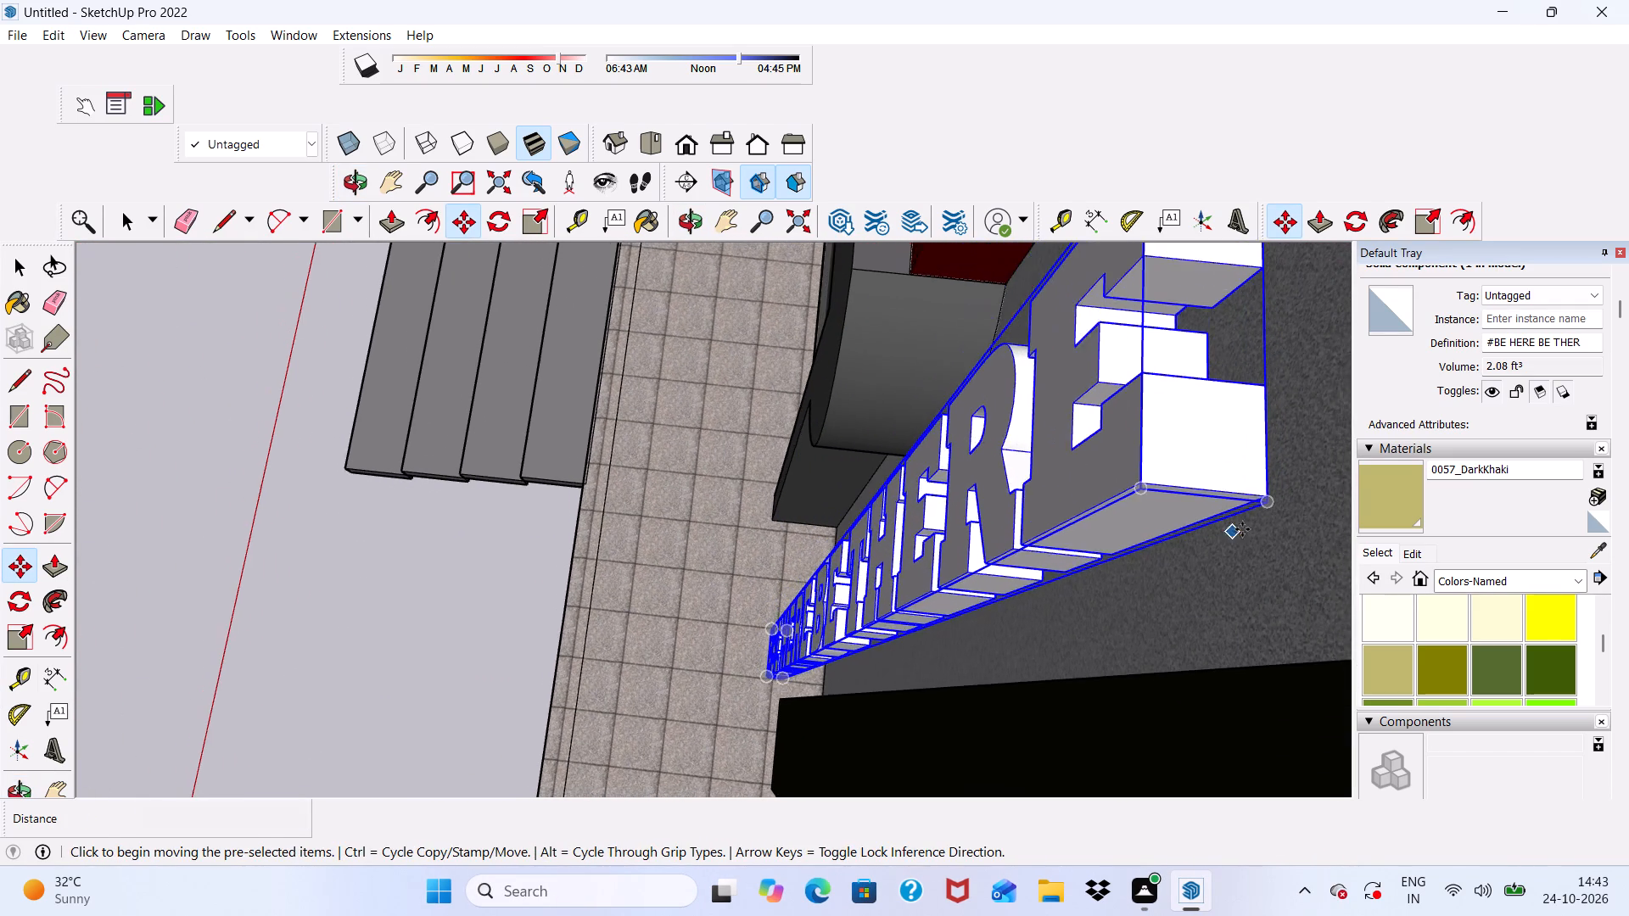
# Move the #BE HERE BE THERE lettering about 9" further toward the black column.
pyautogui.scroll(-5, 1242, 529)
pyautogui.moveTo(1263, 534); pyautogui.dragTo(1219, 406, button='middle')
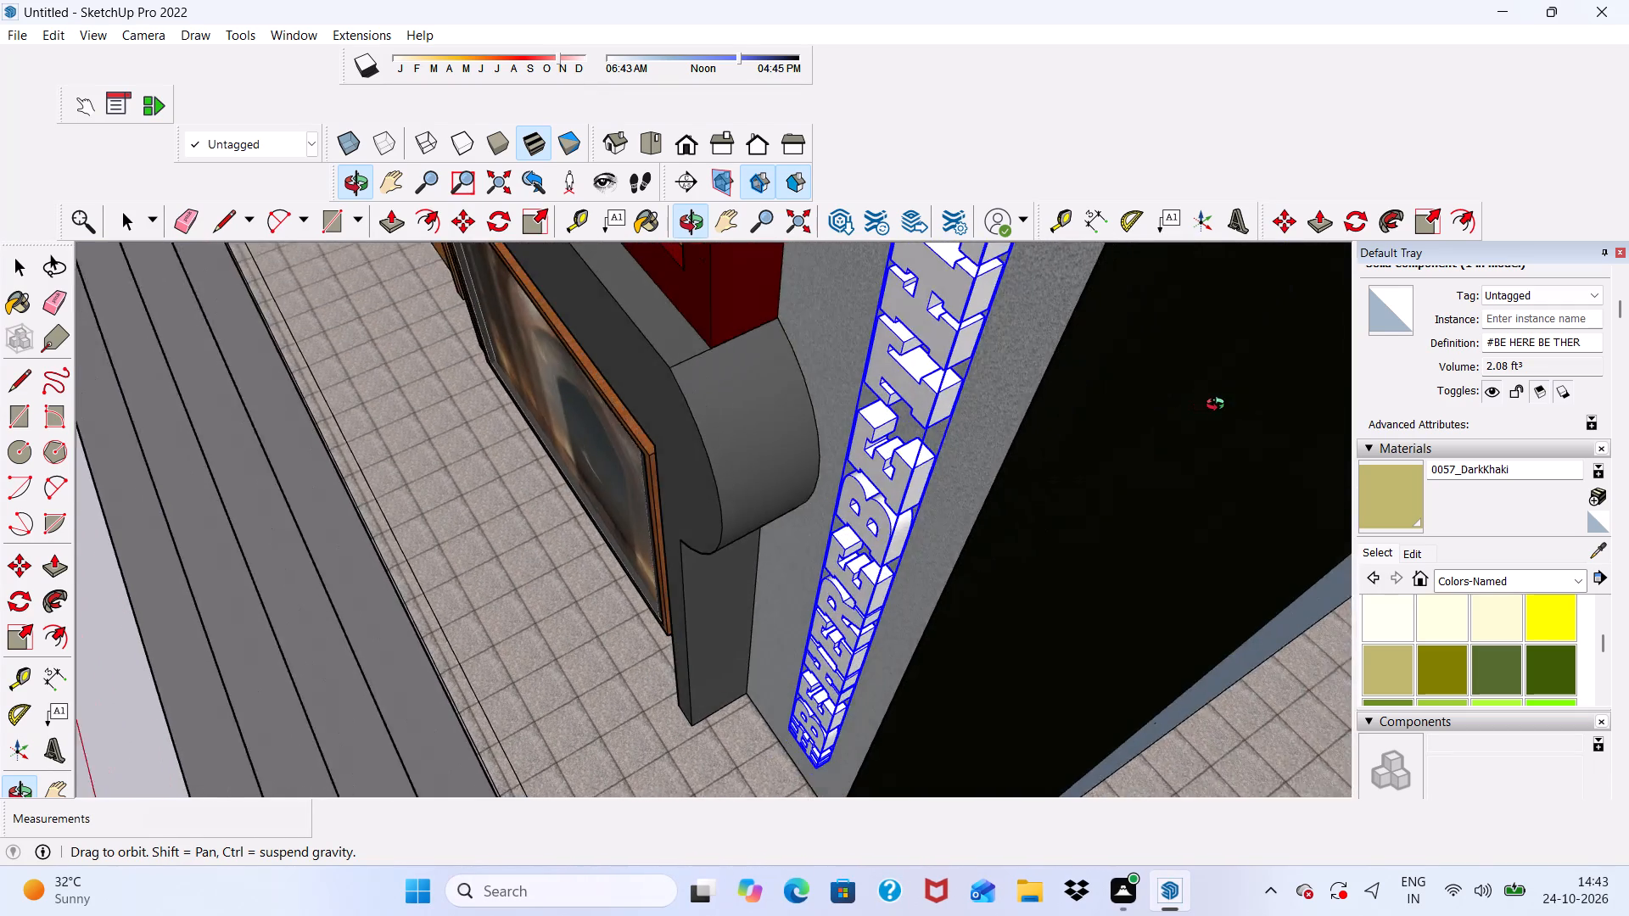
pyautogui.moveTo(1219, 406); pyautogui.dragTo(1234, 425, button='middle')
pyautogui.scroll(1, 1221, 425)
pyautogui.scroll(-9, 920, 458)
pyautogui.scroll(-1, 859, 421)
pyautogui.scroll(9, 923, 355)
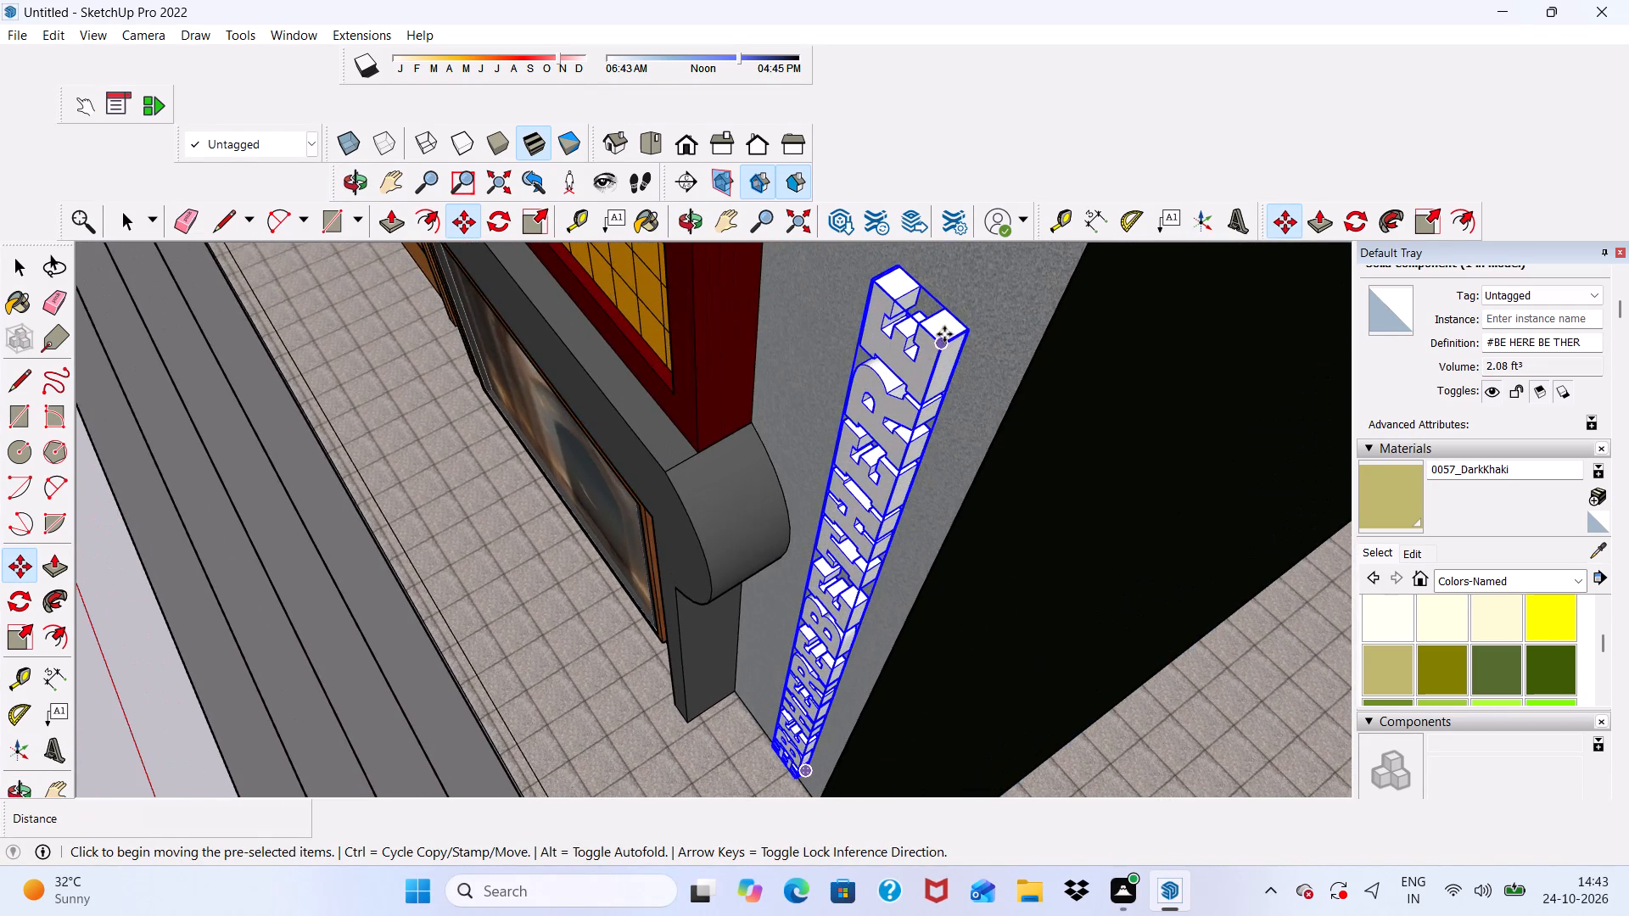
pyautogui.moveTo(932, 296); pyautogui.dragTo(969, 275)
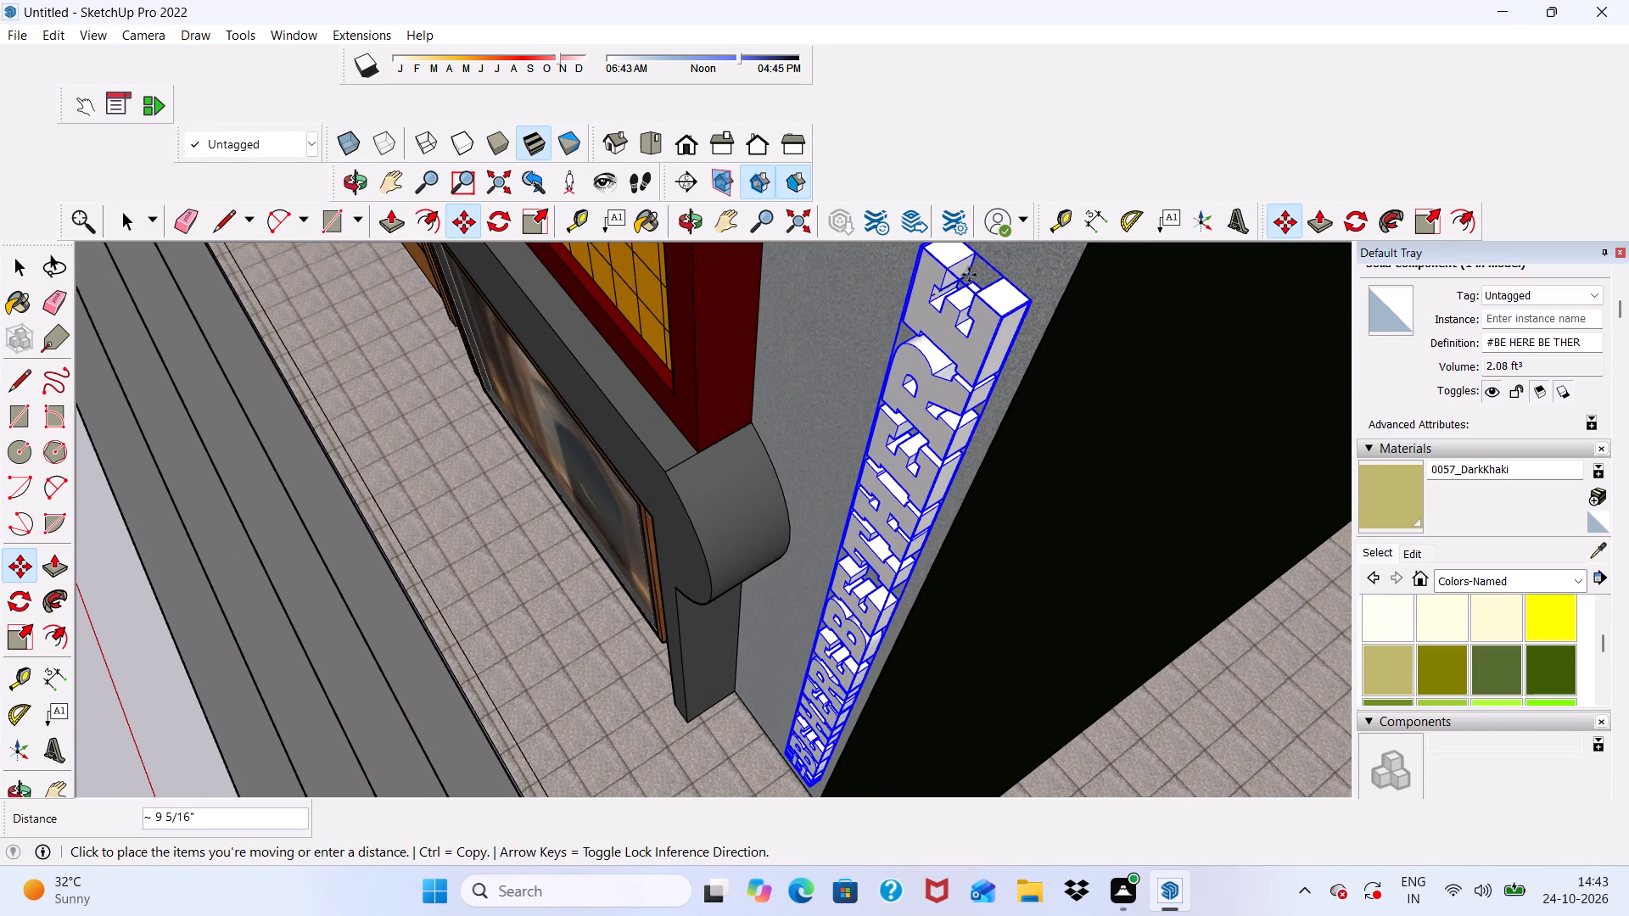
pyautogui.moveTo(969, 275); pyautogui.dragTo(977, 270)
# Move the #BE HERE BE THERE lettering about 3' 5" from in front of the black column back toward the light grey wall.
pyautogui.scroll(-6, 943, 276)
pyautogui.moveTo(891, 322); pyautogui.dragTo(1068, 529, button='middle')
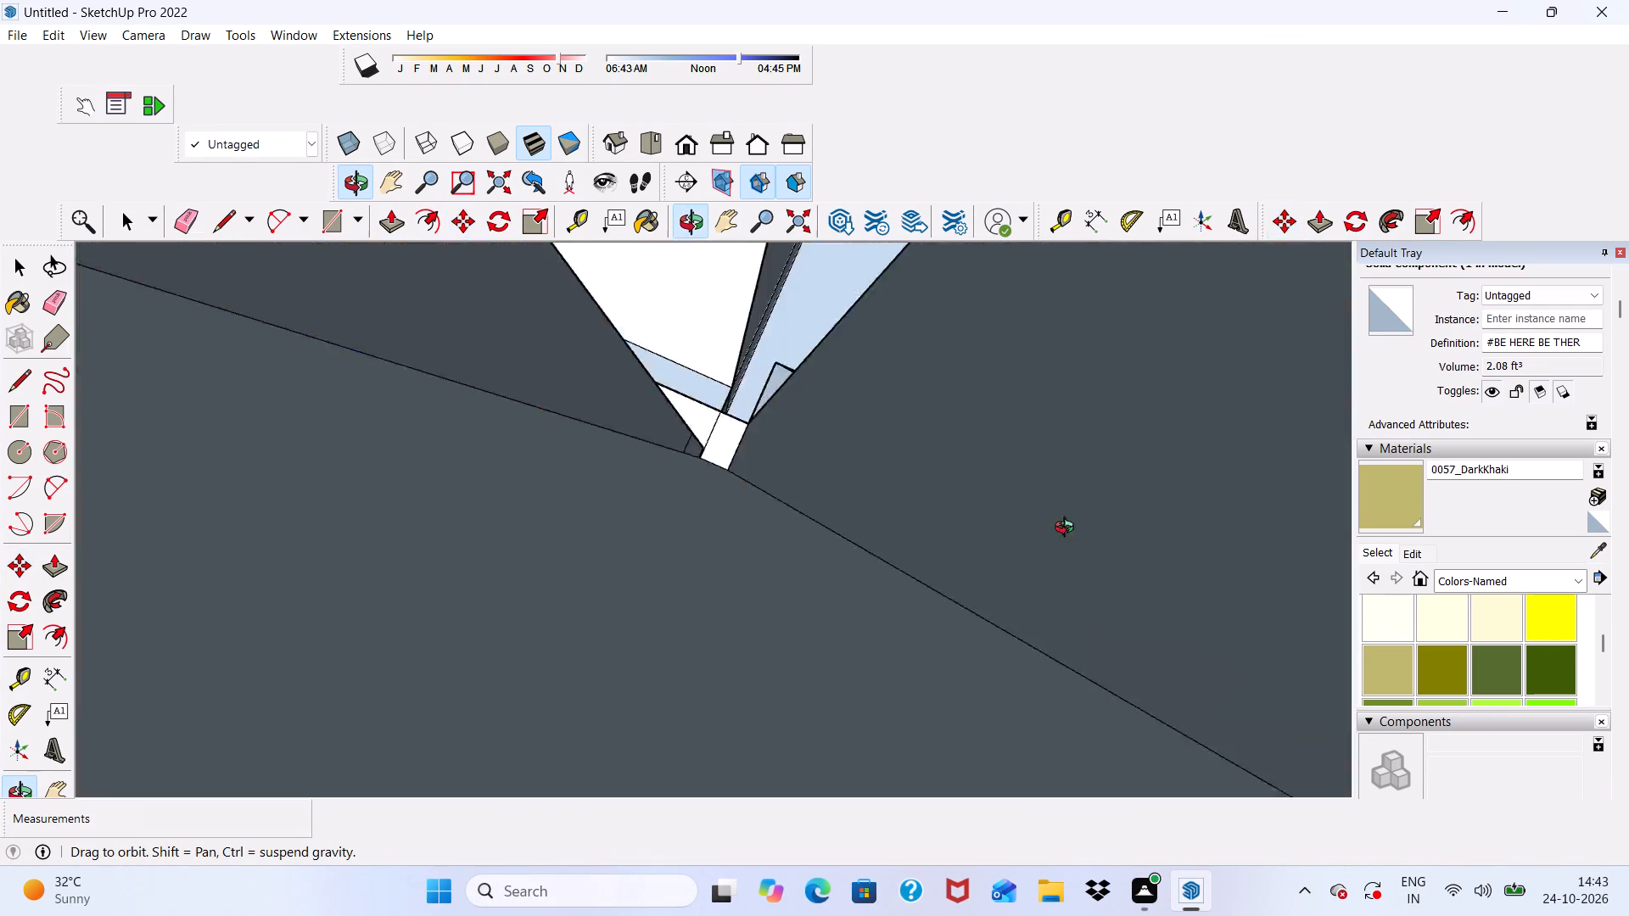
pyautogui.moveTo(1068, 529); pyautogui.dragTo(911, 464, button='middle')
pyautogui.scroll(4, 1006, 527)
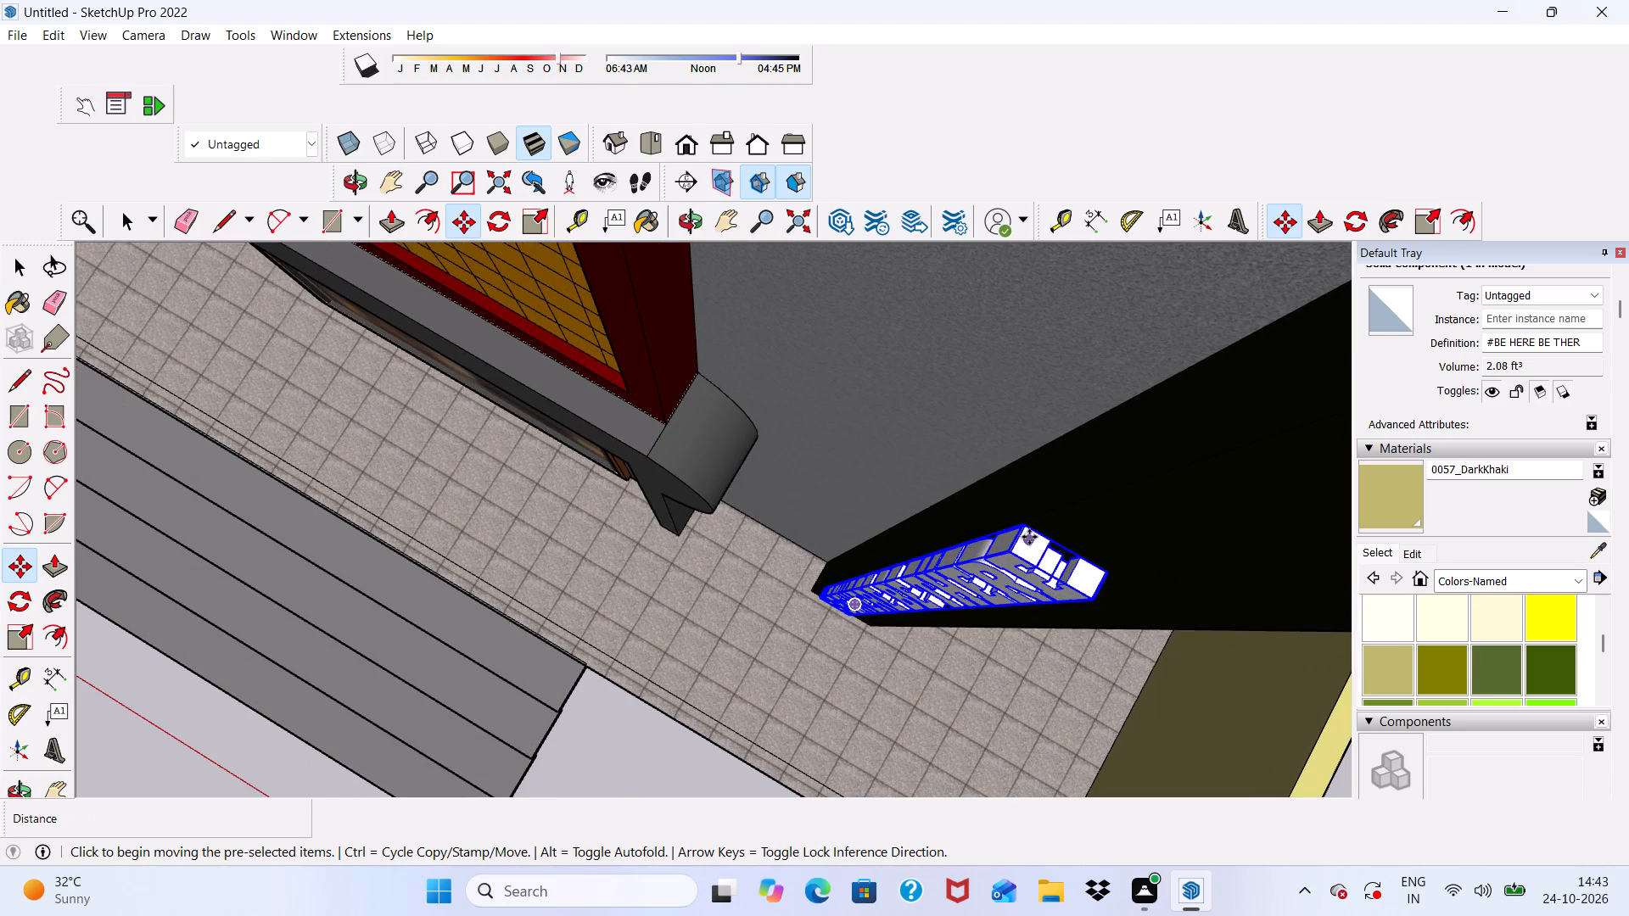
pyautogui.click(1018, 527)
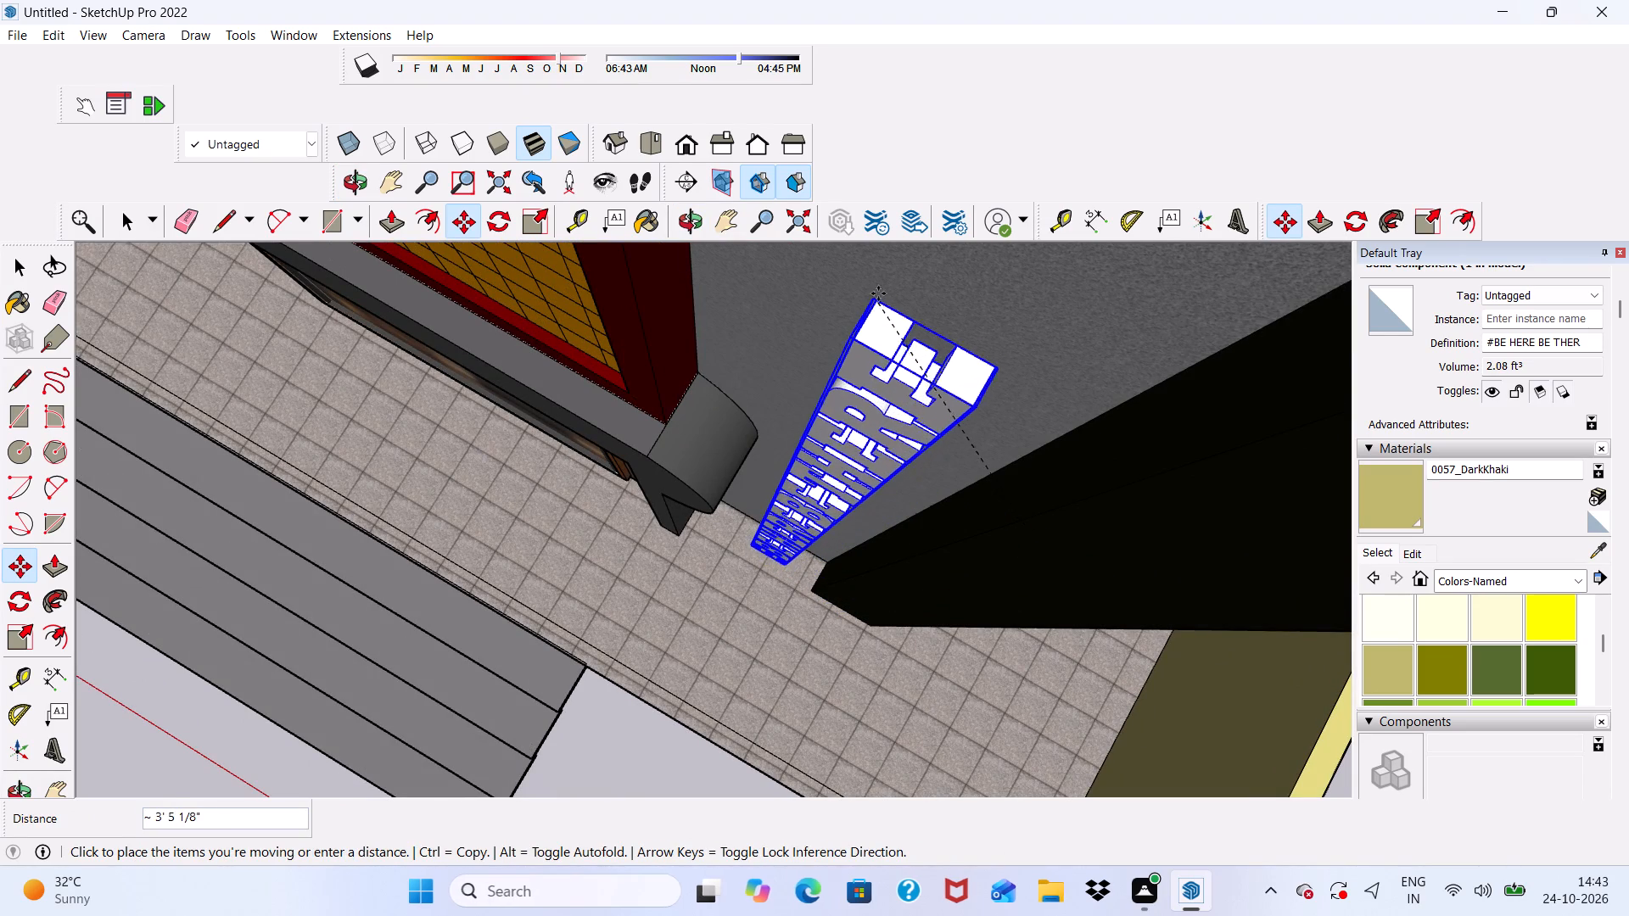
pyautogui.moveTo(880, 289); pyautogui.dragTo(887, 271)
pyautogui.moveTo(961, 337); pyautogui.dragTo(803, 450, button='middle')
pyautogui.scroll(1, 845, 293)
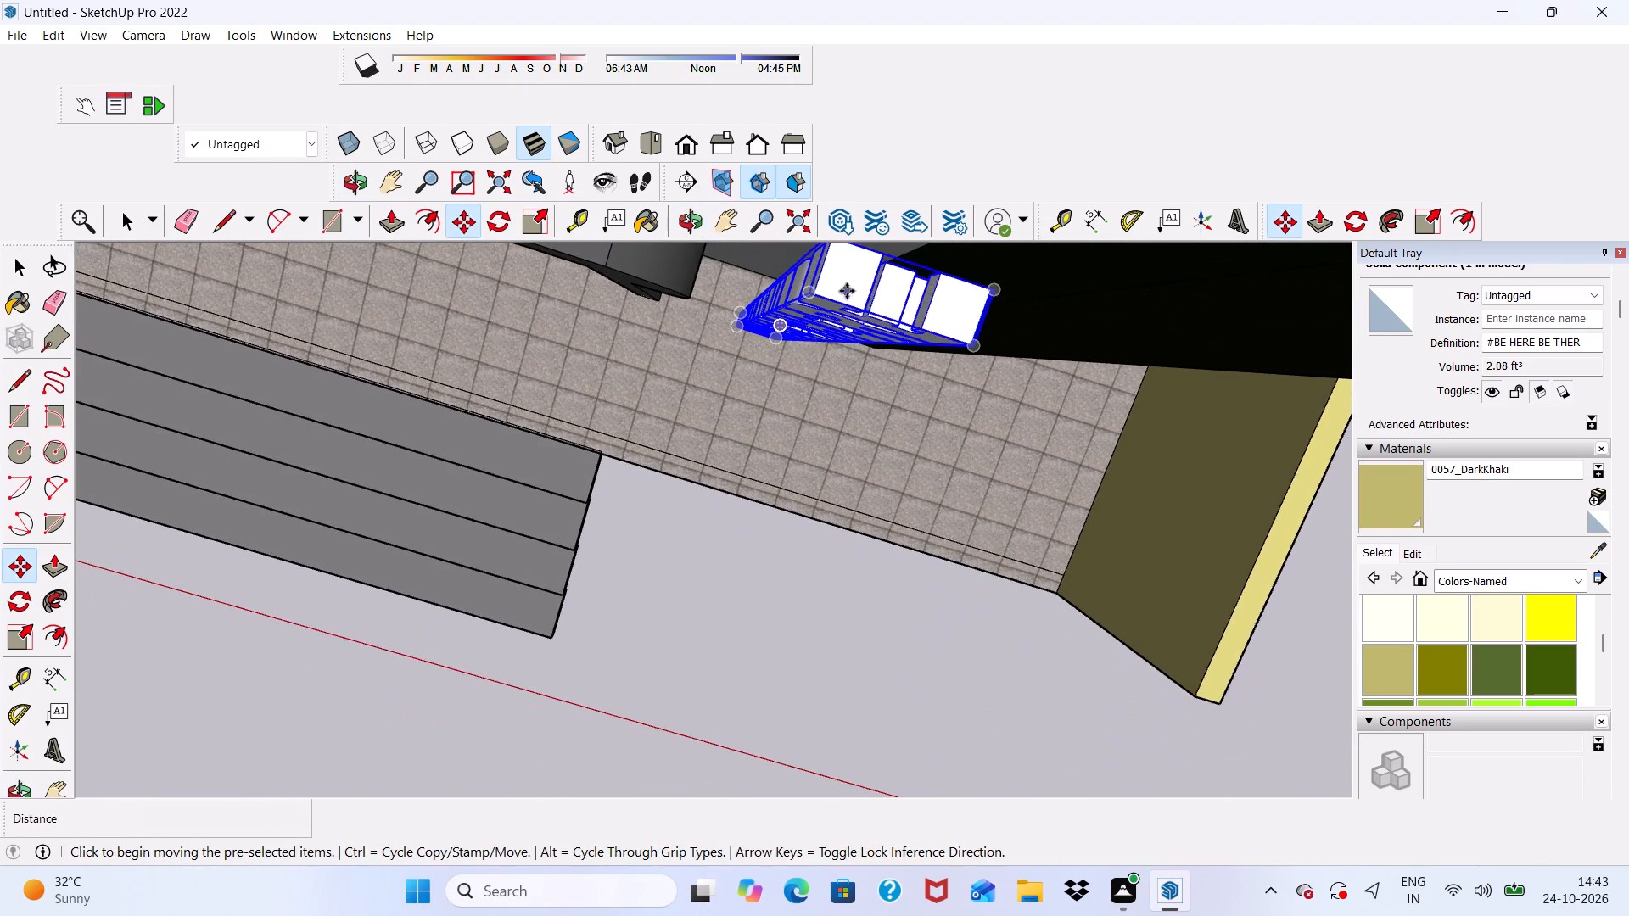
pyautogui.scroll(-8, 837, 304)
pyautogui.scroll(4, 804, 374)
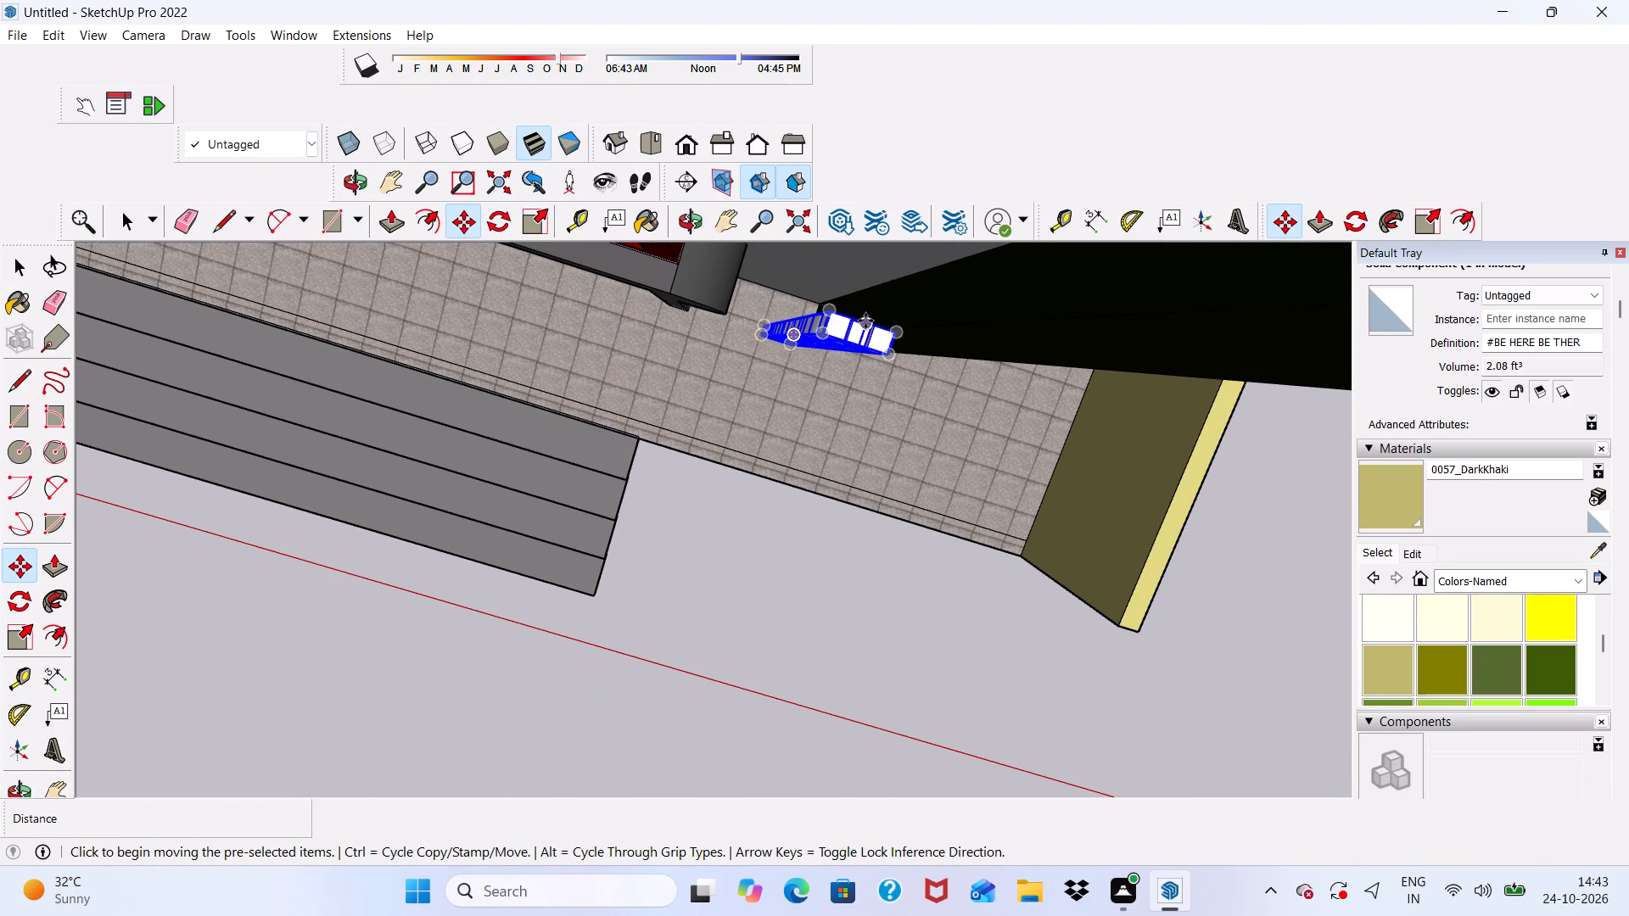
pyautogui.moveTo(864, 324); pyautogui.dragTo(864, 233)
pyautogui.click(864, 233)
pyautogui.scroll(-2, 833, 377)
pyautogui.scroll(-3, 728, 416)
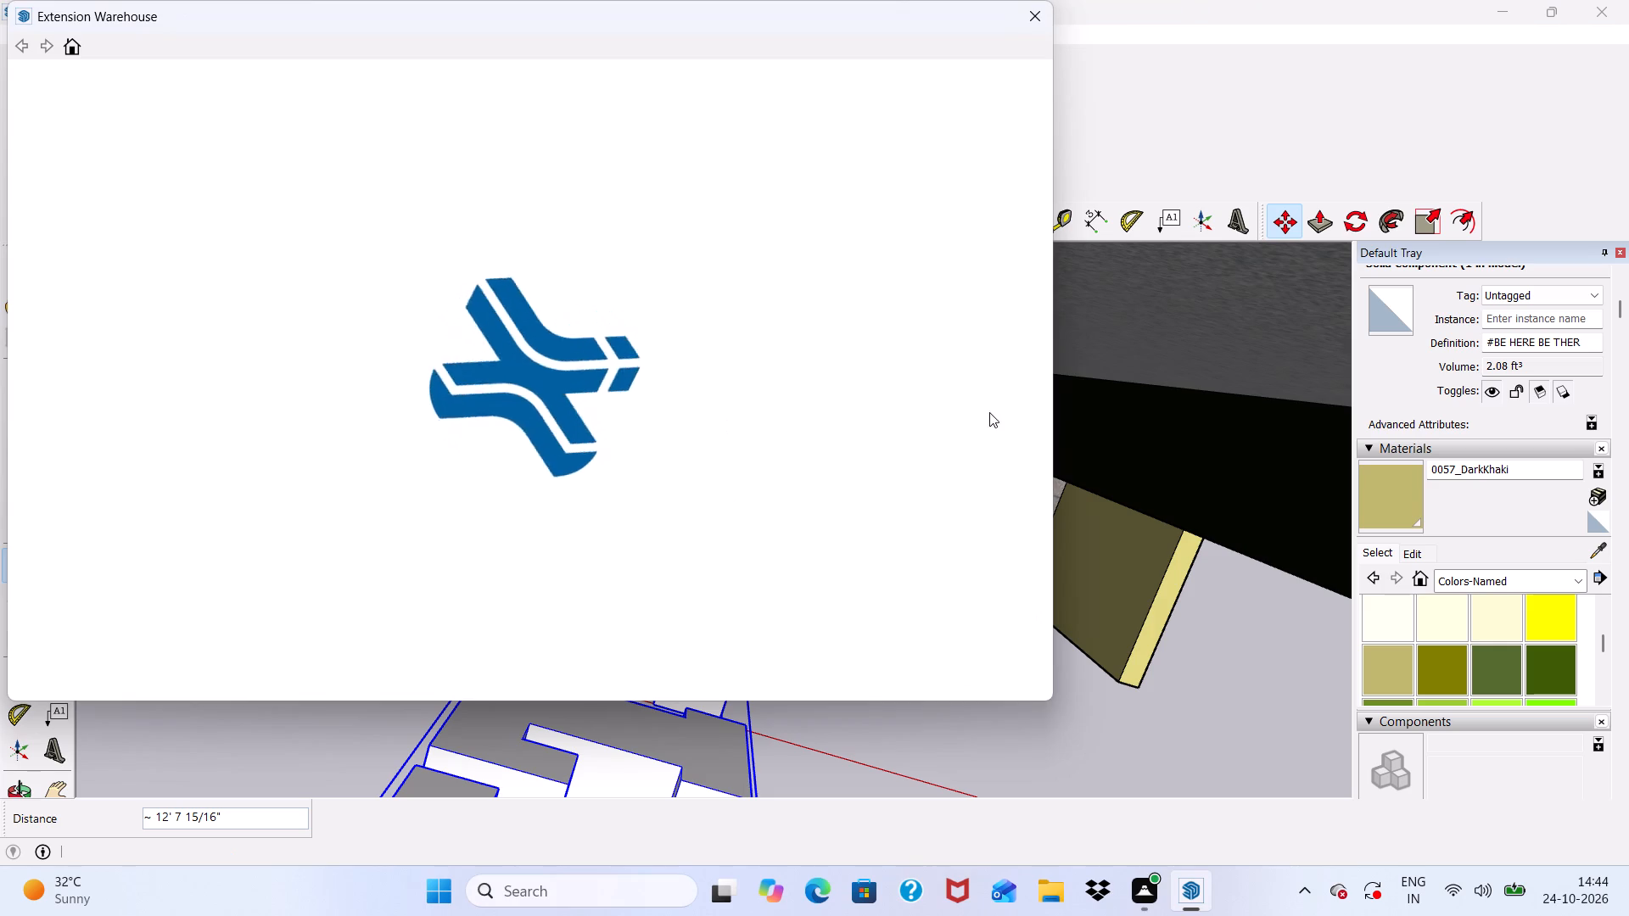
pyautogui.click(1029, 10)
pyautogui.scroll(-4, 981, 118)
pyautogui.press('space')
# Switch to the Front view and check where the #BE HERE BE THERE lettering sits on the facade.
pyautogui.scroll(-7, 712, 425)
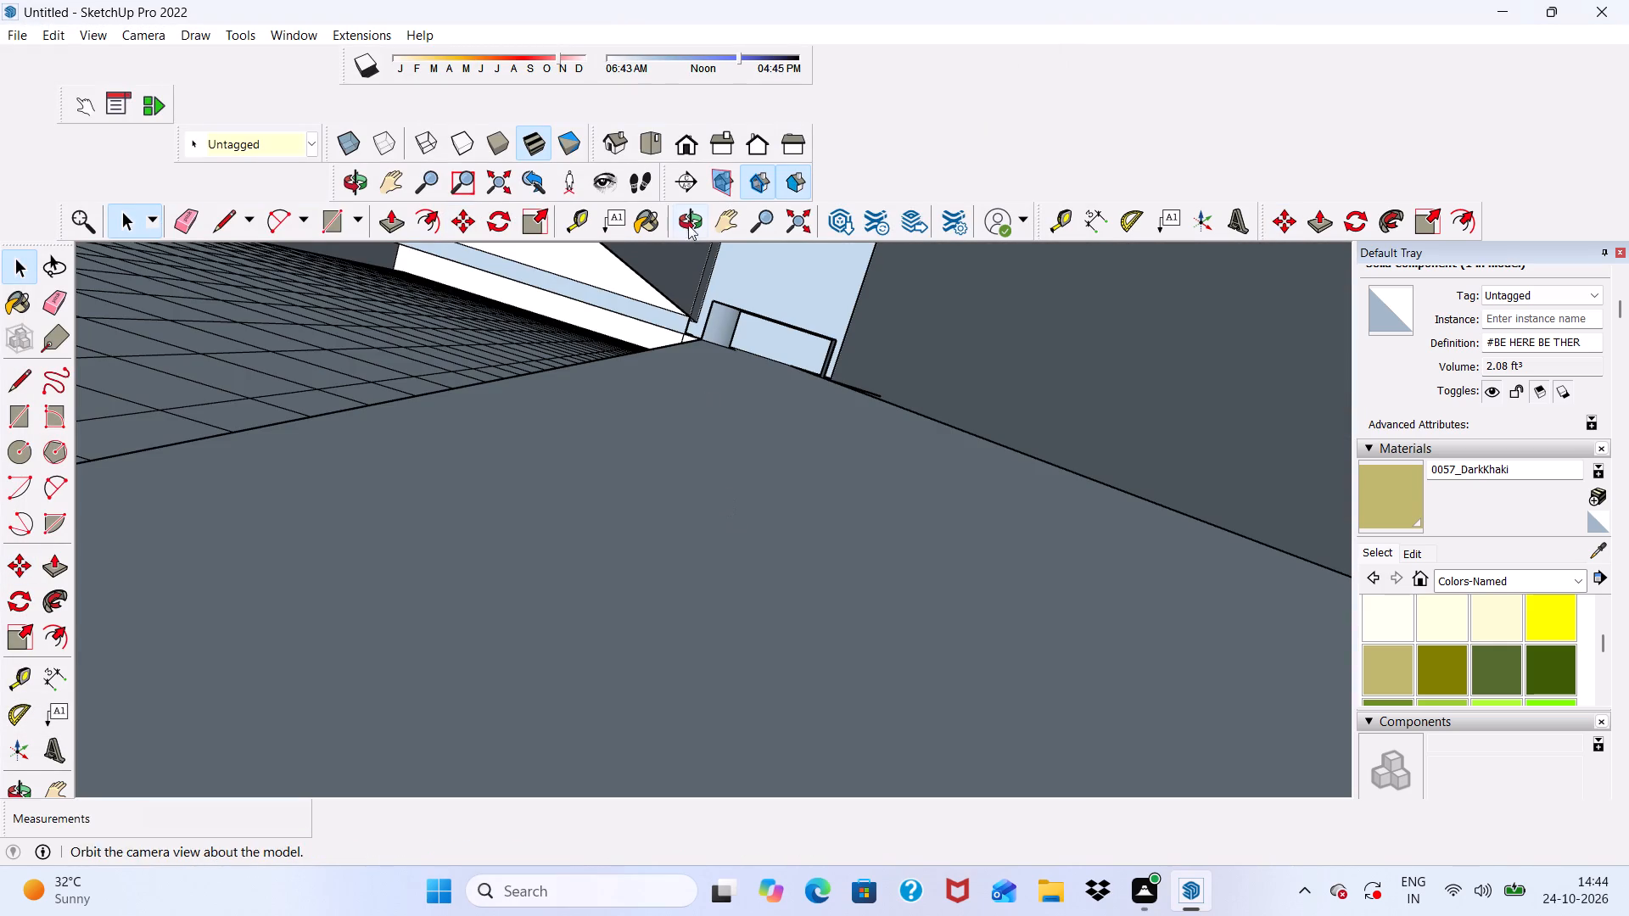
pyautogui.scroll(-3, 699, 202)
pyautogui.click(692, 131)
pyautogui.scroll(-5, 745, 341)
pyautogui.scroll(-2, 803, 438)
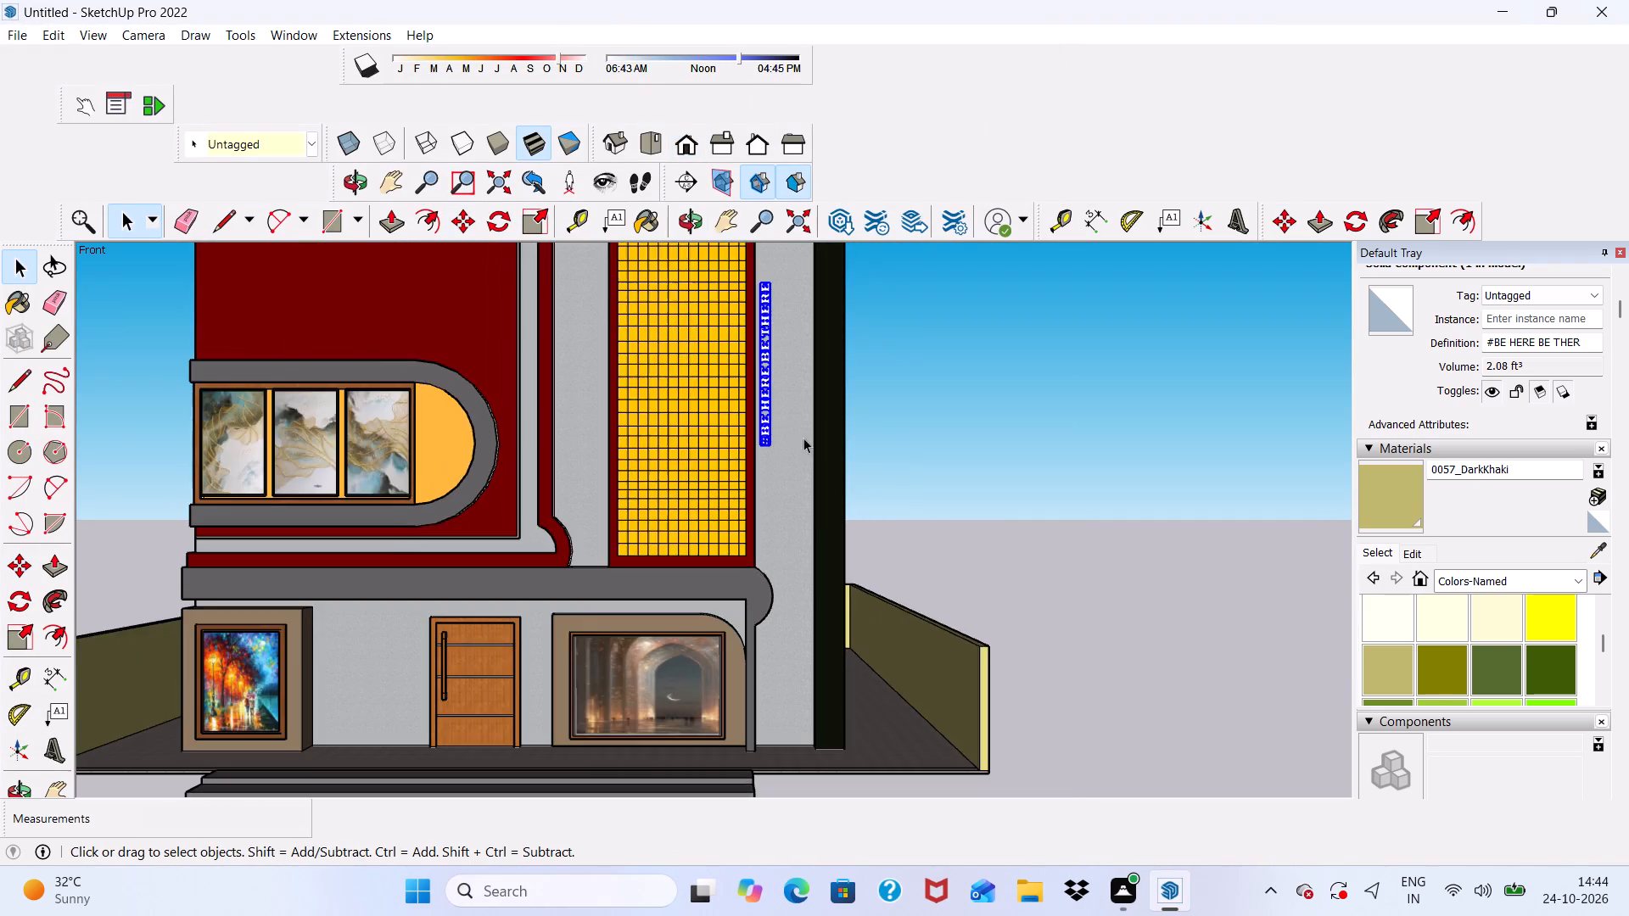
pyautogui.scroll(-6, 803, 438)
pyautogui.scroll(11, 737, 425)
# Lower the #BE HERE BE THERE lettering from beside the yellow grid to the light grey wall beside the ground-floor arched picture.
pyautogui.moveTo(777, 623); pyautogui.dragTo(747, 502, button='middle')
pyautogui.scroll(9, 787, 519)
pyautogui.moveTo(779, 550); pyautogui.dragTo(1100, 617, button='middle')
pyautogui.scroll(2, 890, 663)
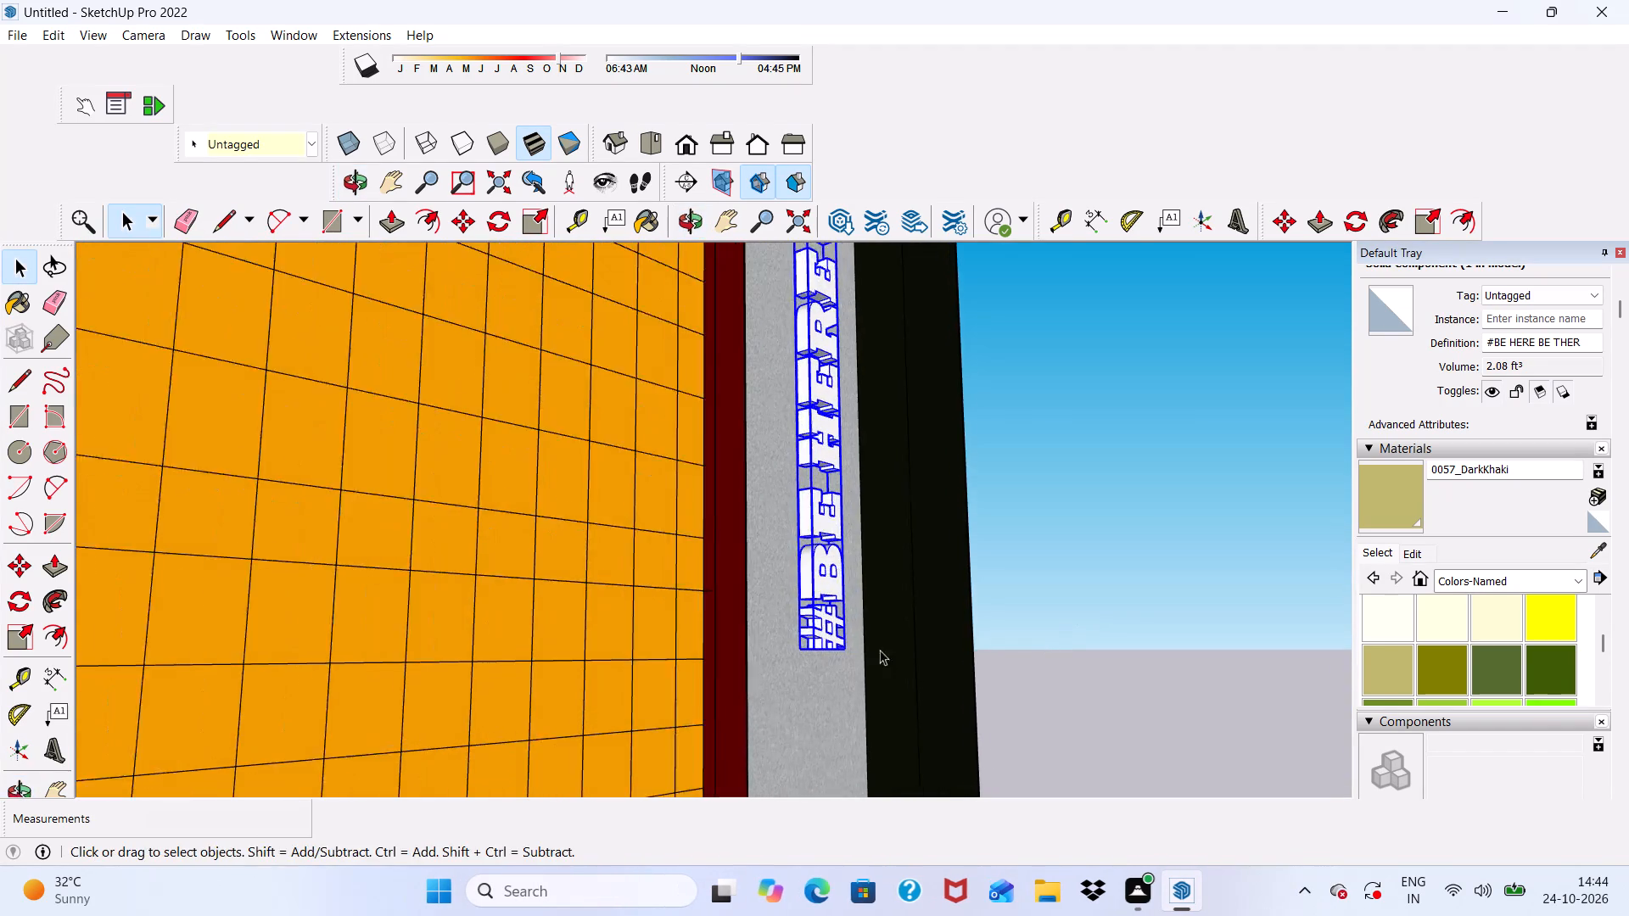
pyautogui.click(455, 221)
pyautogui.scroll(-10, 692, 346)
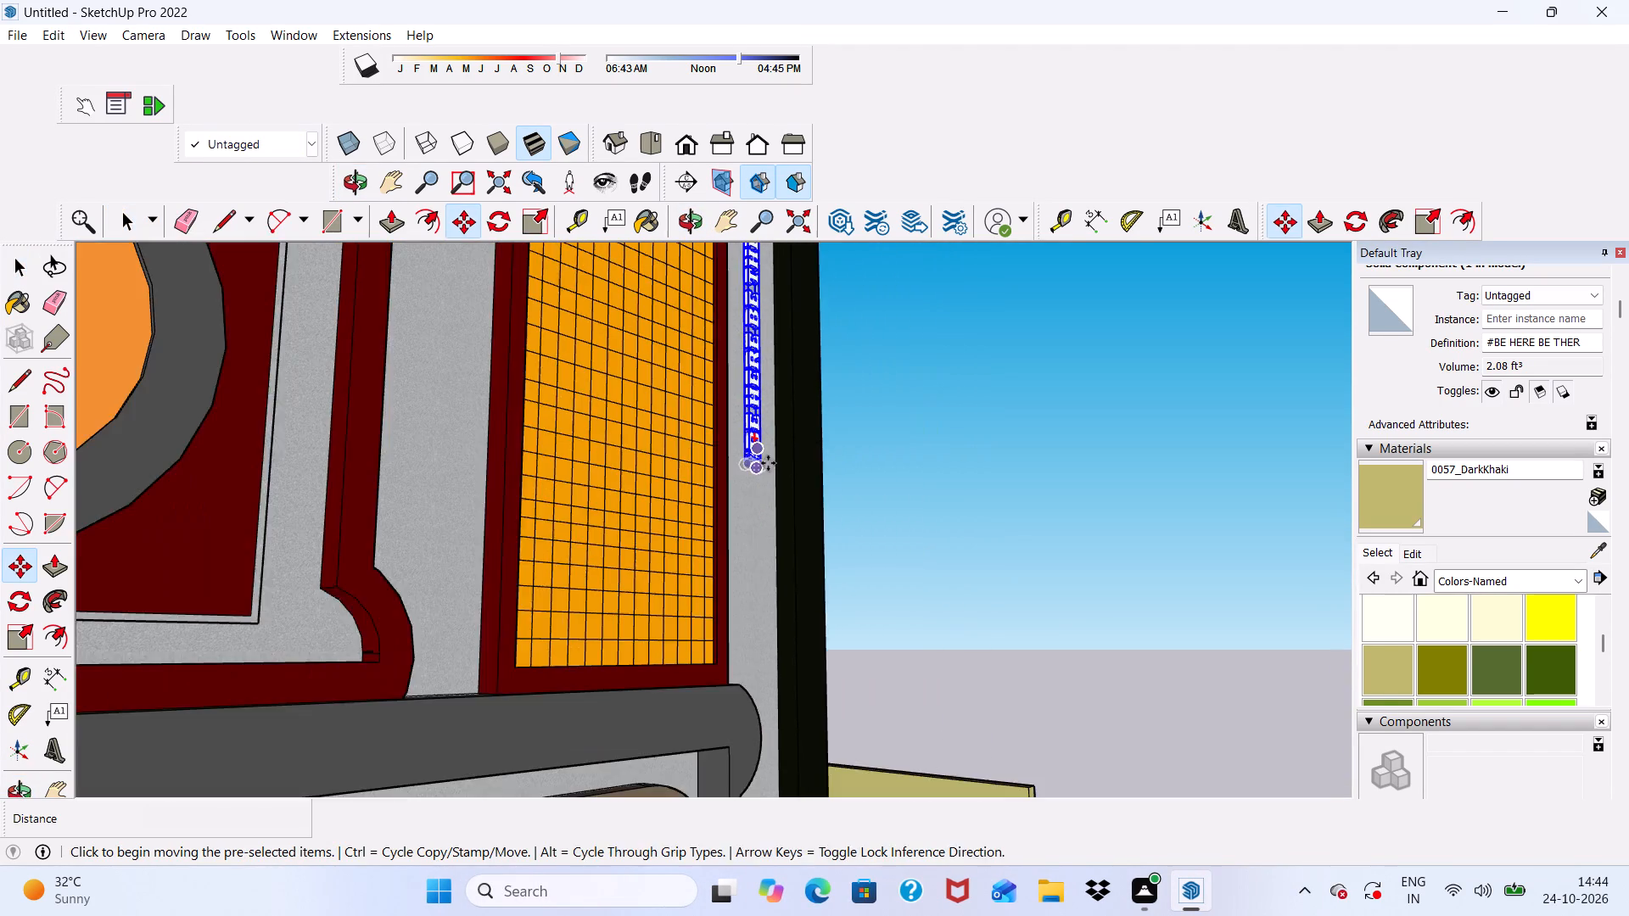
pyautogui.scroll(-4, 768, 463)
pyautogui.scroll(4, 758, 481)
pyautogui.click(736, 450)
pyautogui.scroll(-9, 769, 555)
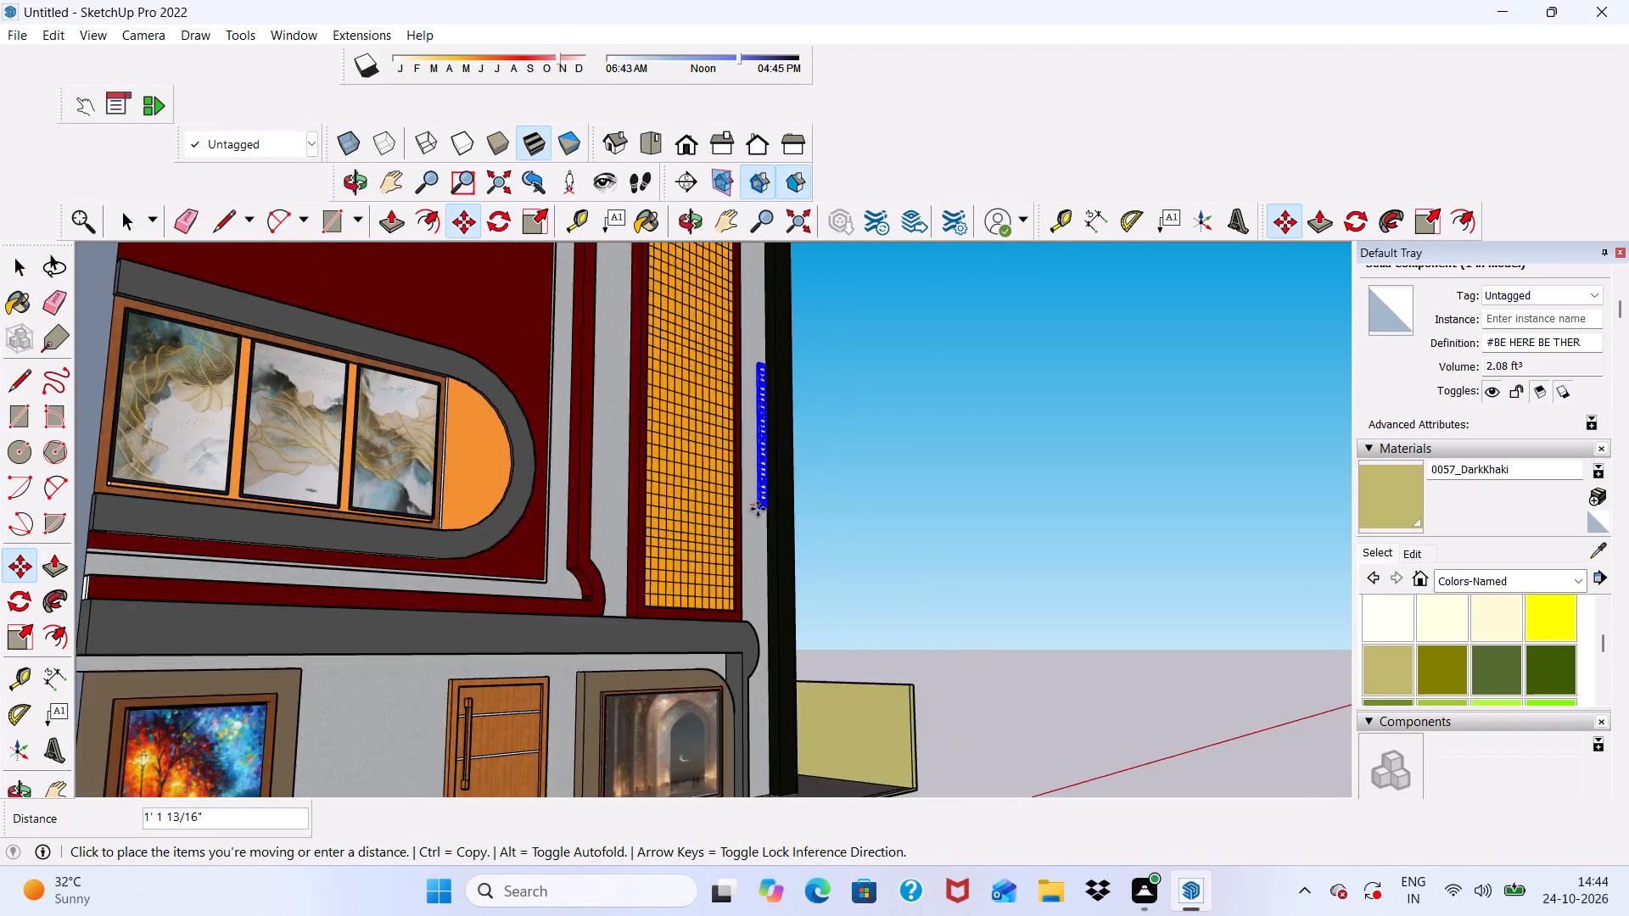
pyautogui.scroll(-4, 758, 509)
pyautogui.scroll(20, 786, 754)
pyautogui.scroll(6, 786, 754)
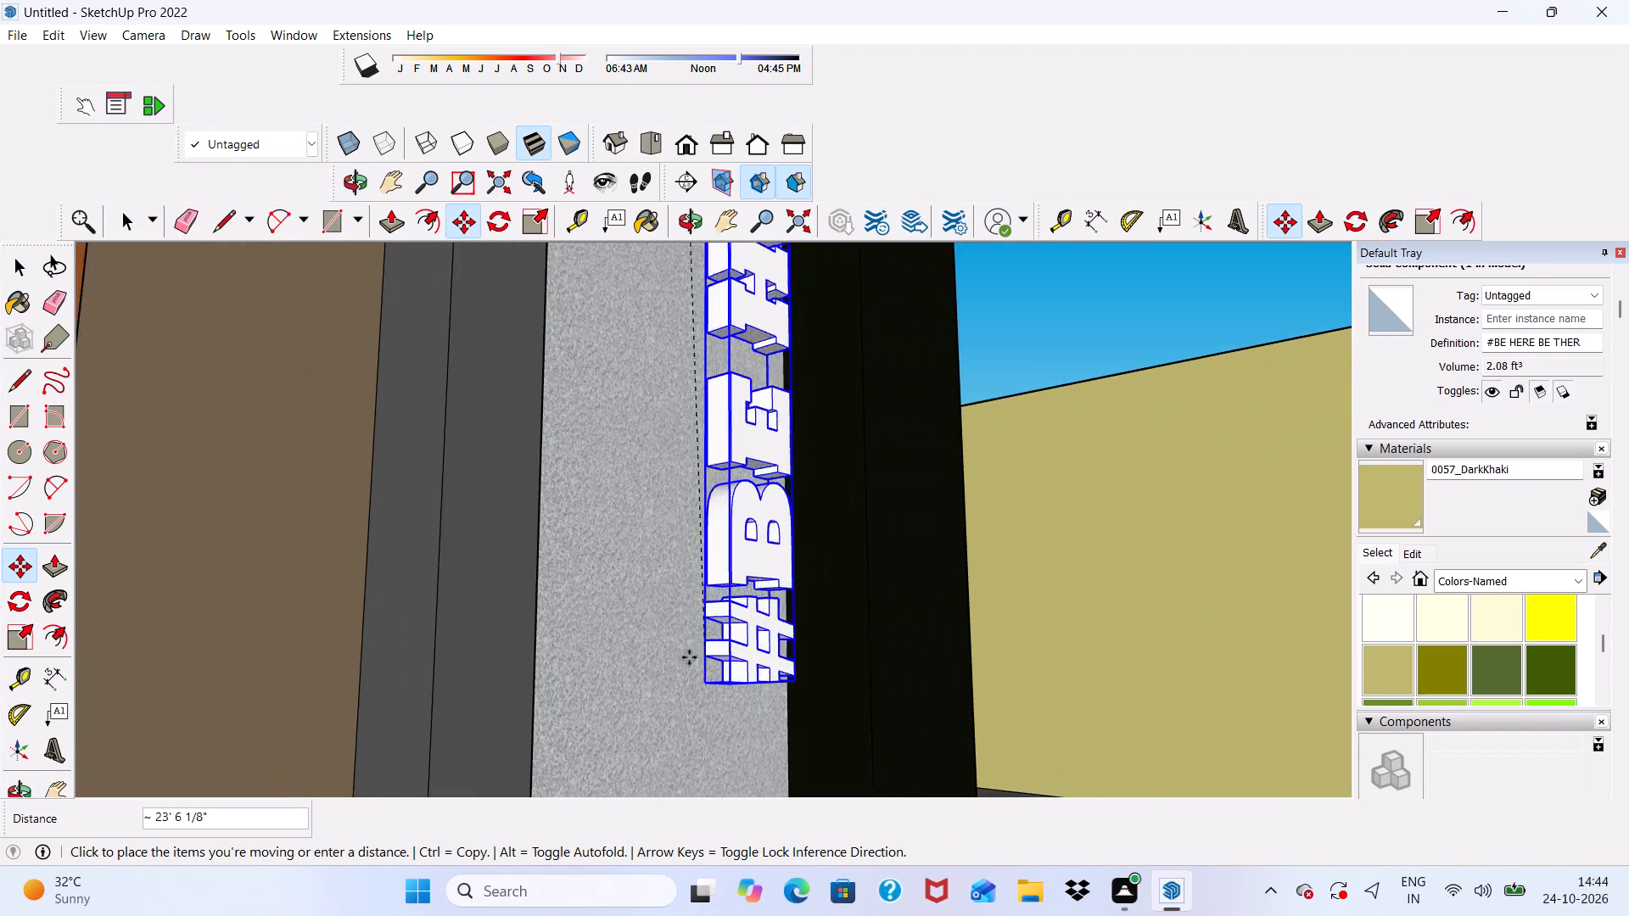
pyautogui.scroll(2, 689, 657)
pyautogui.click(566, 653)
# Move the #BE HERE BE THERE lettering about 2' 10" from the dark grey pier toward the middle of the light grey wall.
pyautogui.scroll(-6, 382, 546)
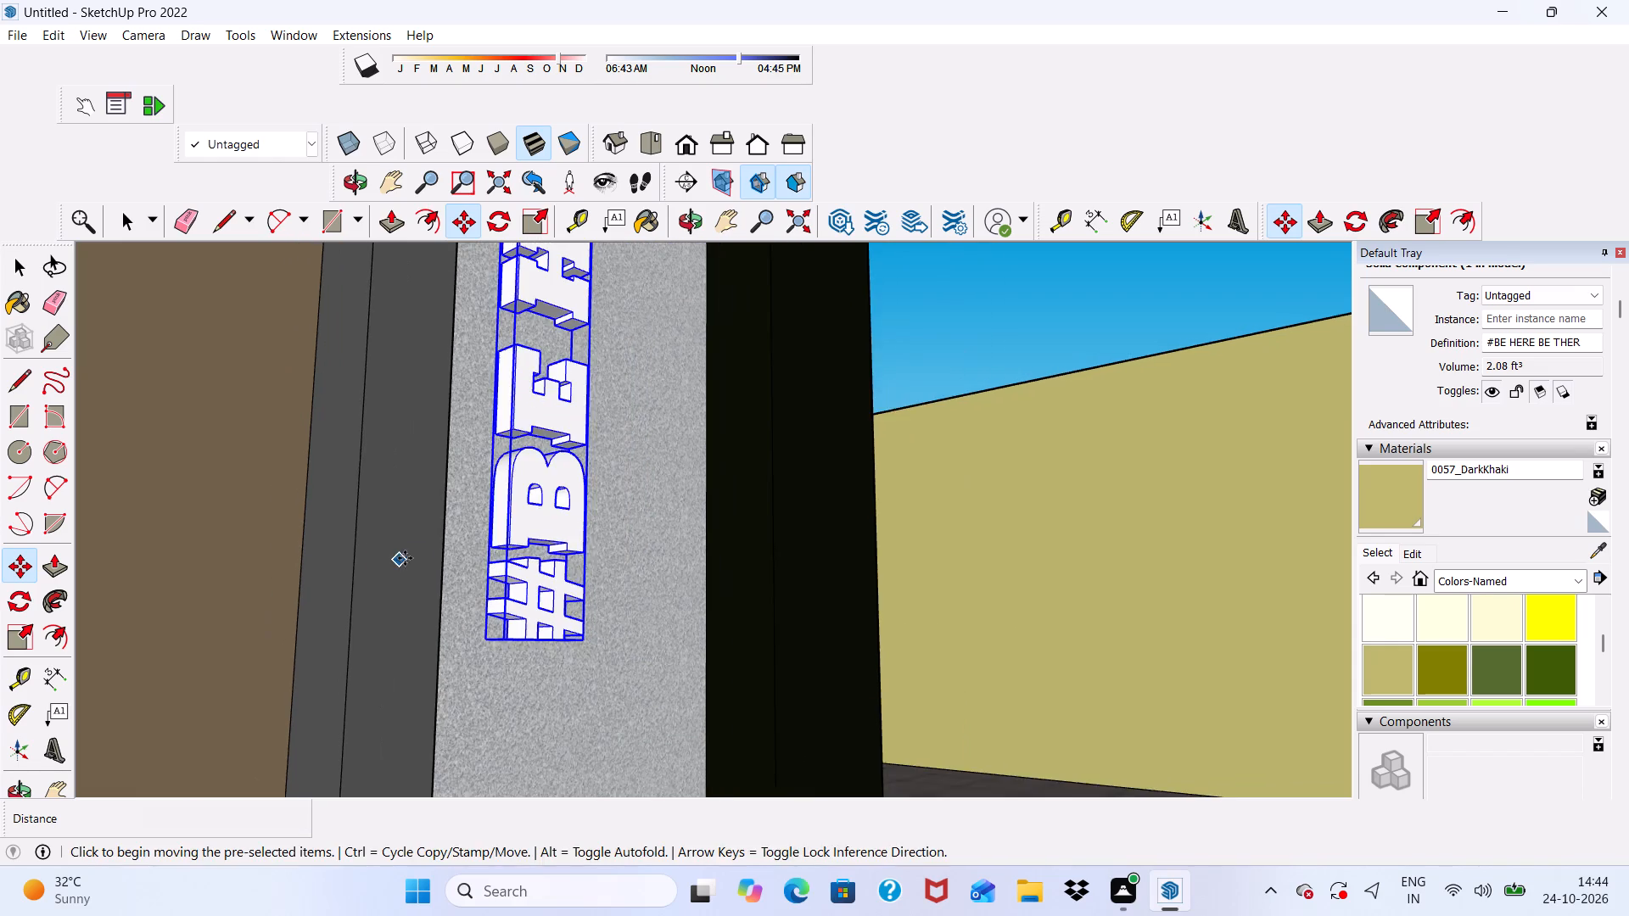
pyautogui.moveTo(465, 595); pyautogui.dragTo(0, 710, button='middle')
pyautogui.scroll(3, 687, 592)
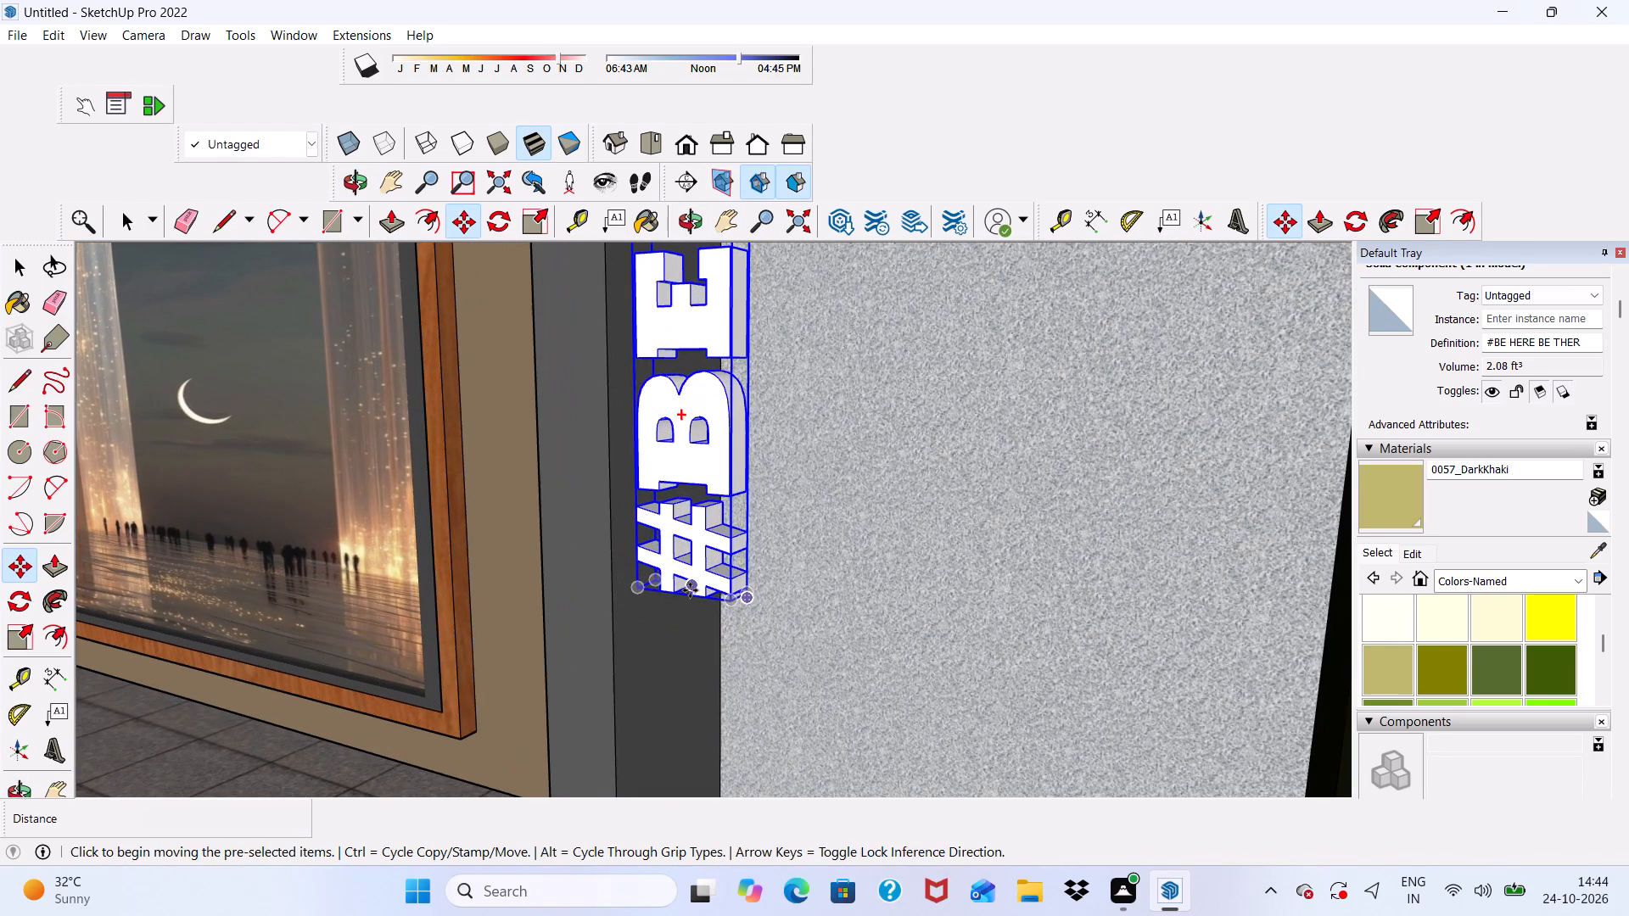
pyautogui.moveTo(690, 590); pyautogui.dragTo(1027, 442)
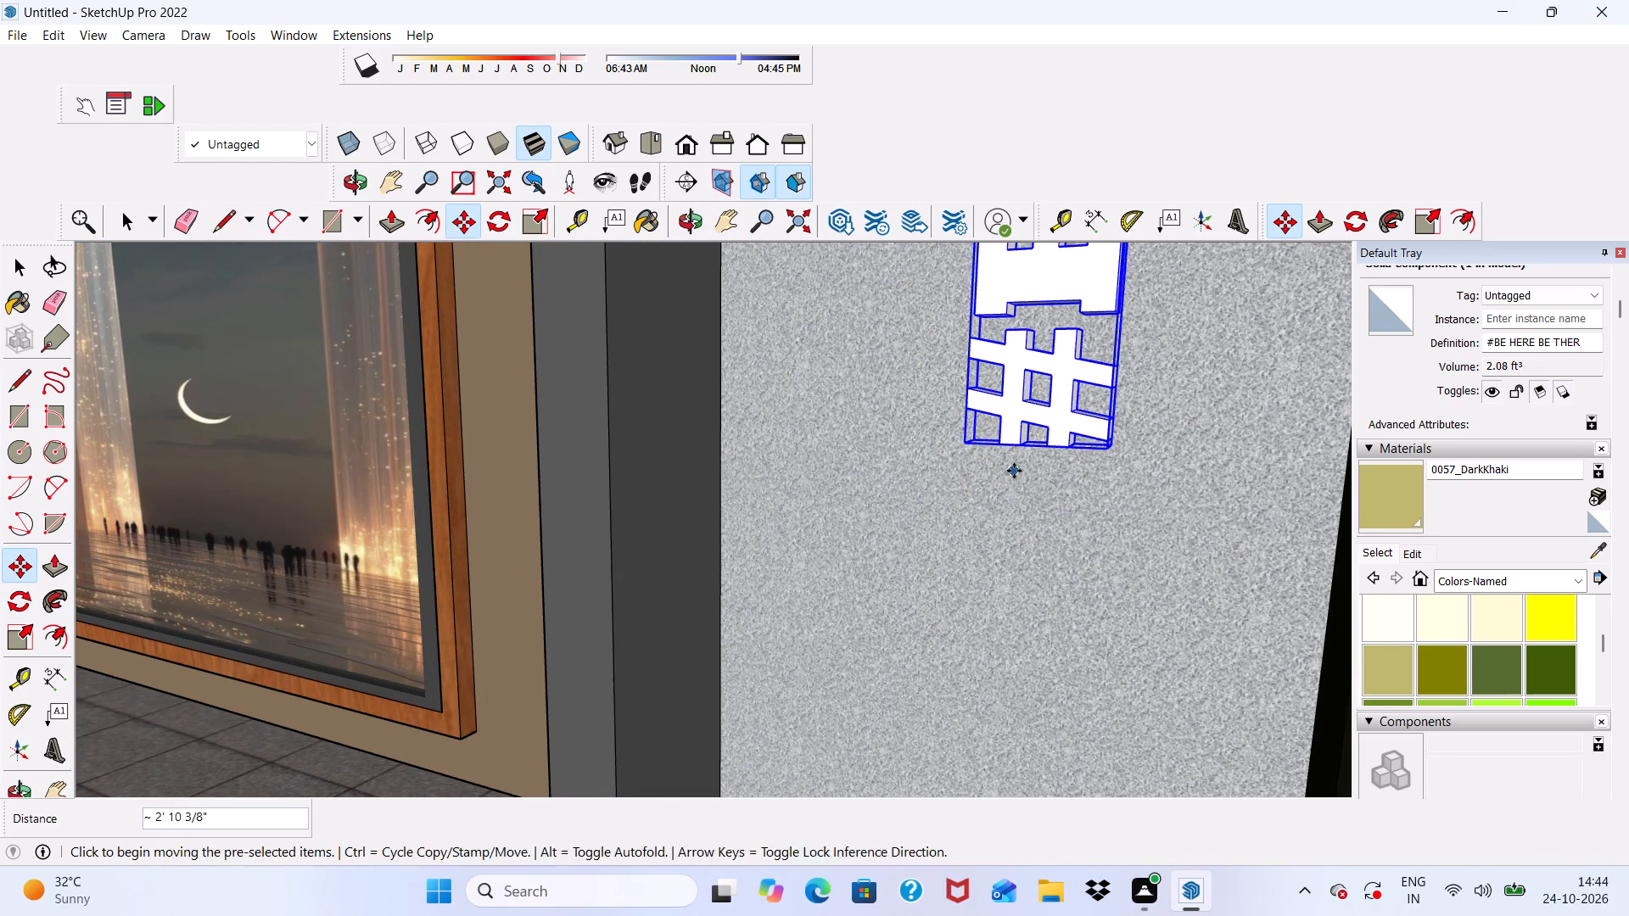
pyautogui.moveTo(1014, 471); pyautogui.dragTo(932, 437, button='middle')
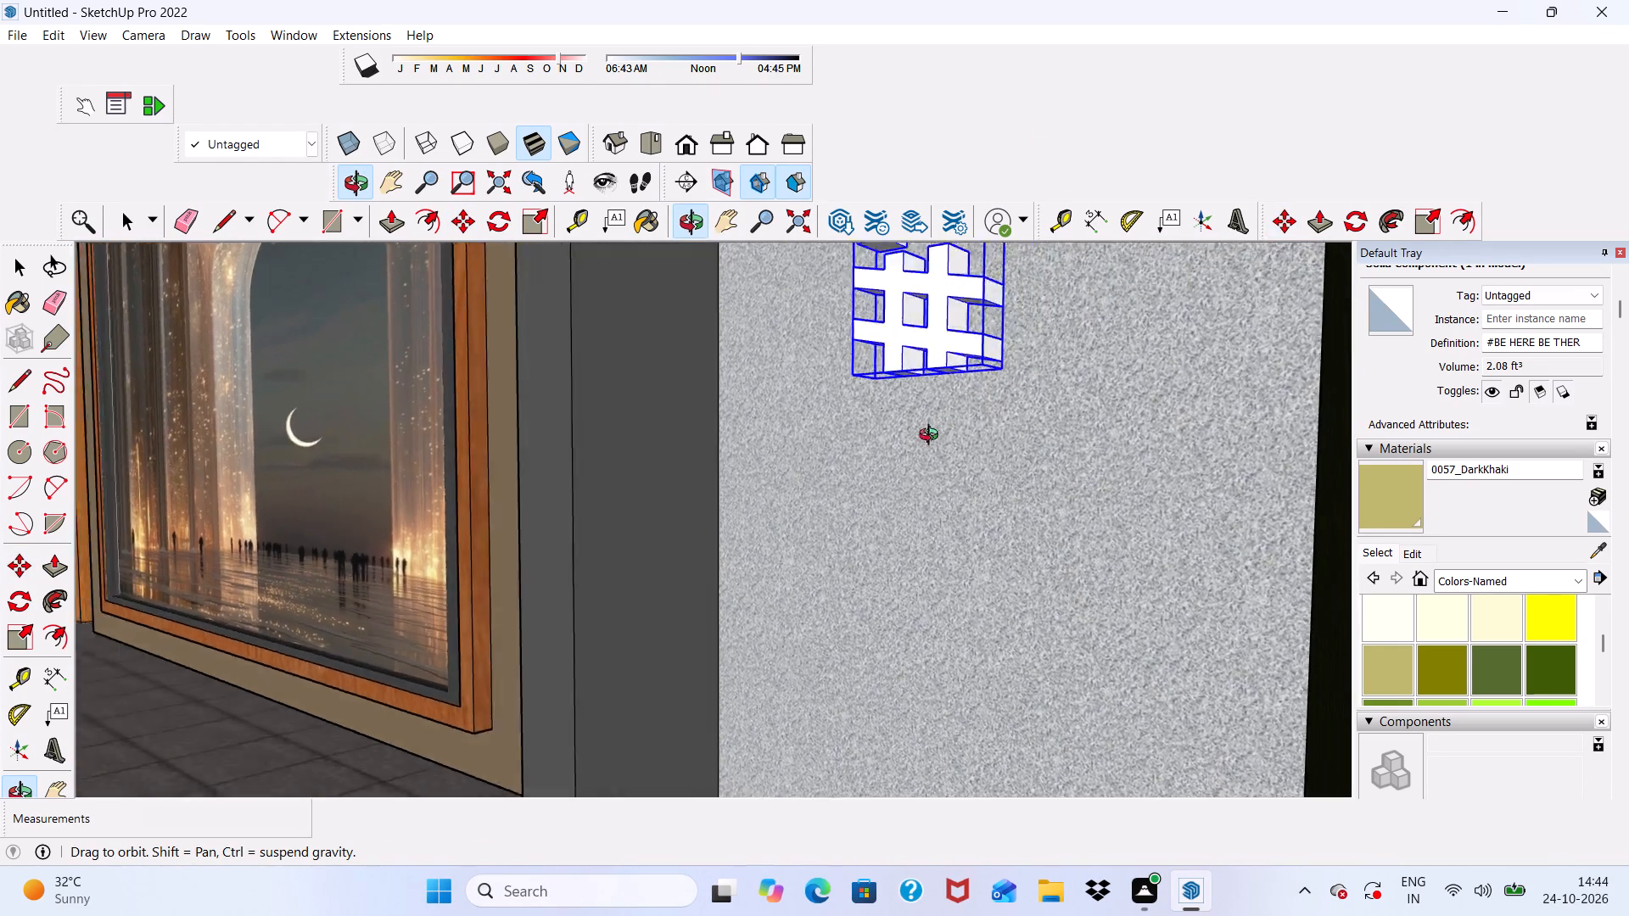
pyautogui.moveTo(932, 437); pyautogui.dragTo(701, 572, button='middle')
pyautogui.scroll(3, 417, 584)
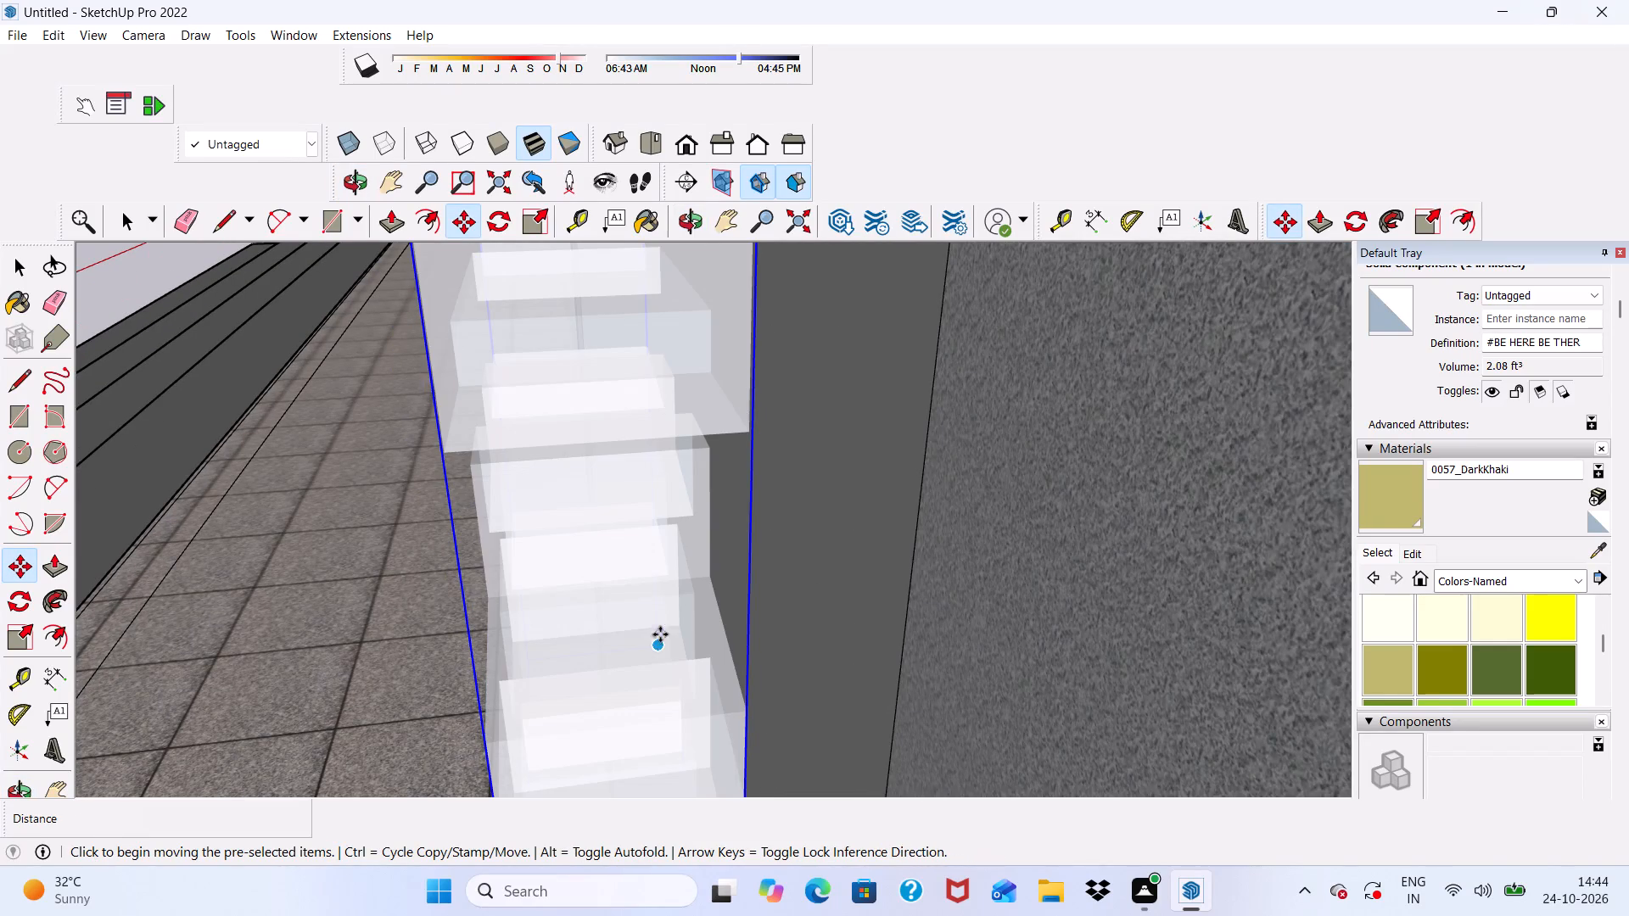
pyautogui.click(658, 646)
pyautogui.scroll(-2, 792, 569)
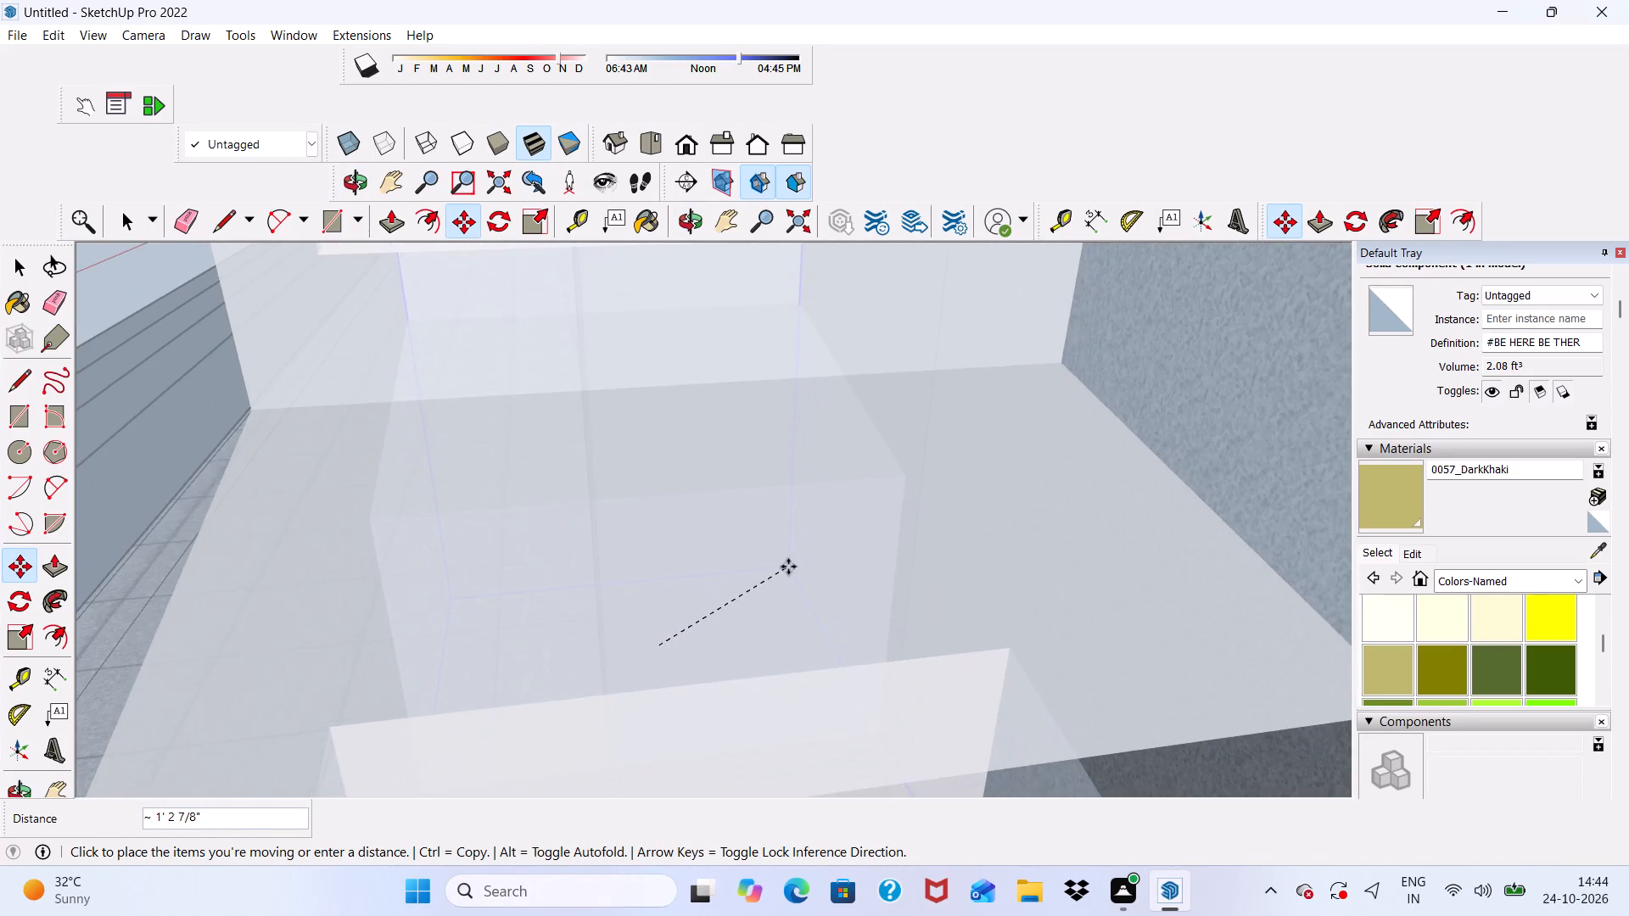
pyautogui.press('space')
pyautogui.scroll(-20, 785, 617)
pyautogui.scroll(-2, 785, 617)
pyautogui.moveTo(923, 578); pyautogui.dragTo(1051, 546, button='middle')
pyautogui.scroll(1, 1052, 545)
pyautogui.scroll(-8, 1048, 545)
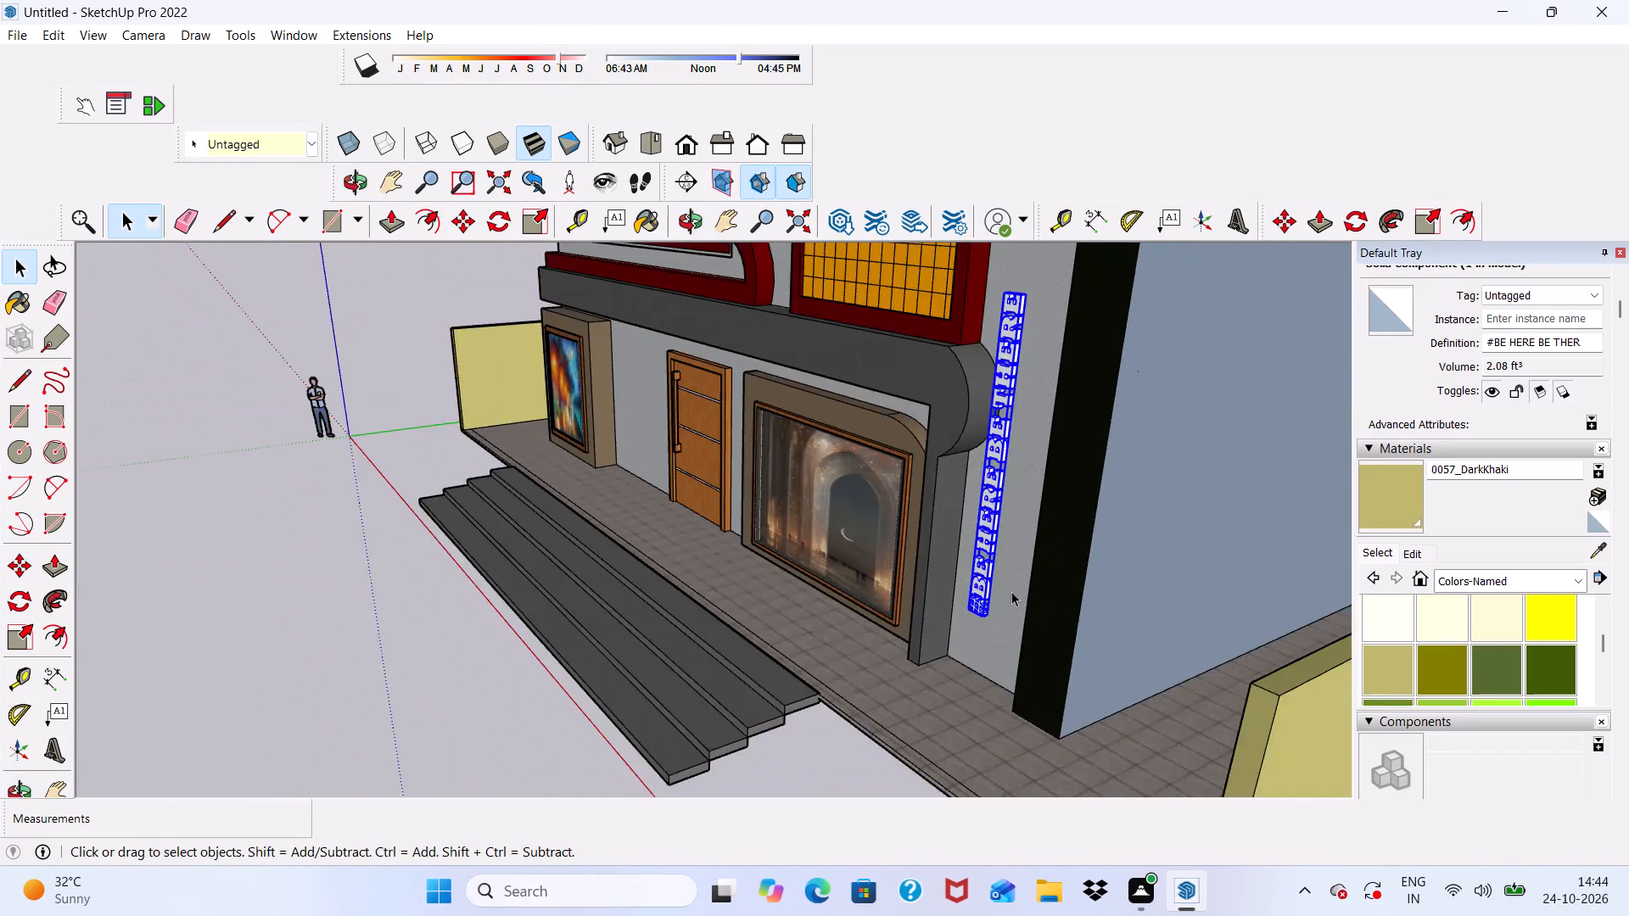
# Examine from several angles how the #BE HERE BE THERE lettering sits against the light grey wall, from its top end to the # sign.
pyautogui.scroll(-2, 1011, 591)
pyautogui.moveTo(1005, 431); pyautogui.dragTo(1341, 471, button='middle')
pyautogui.scroll(4, 1341, 471)
pyautogui.scroll(-10, 594, 394)
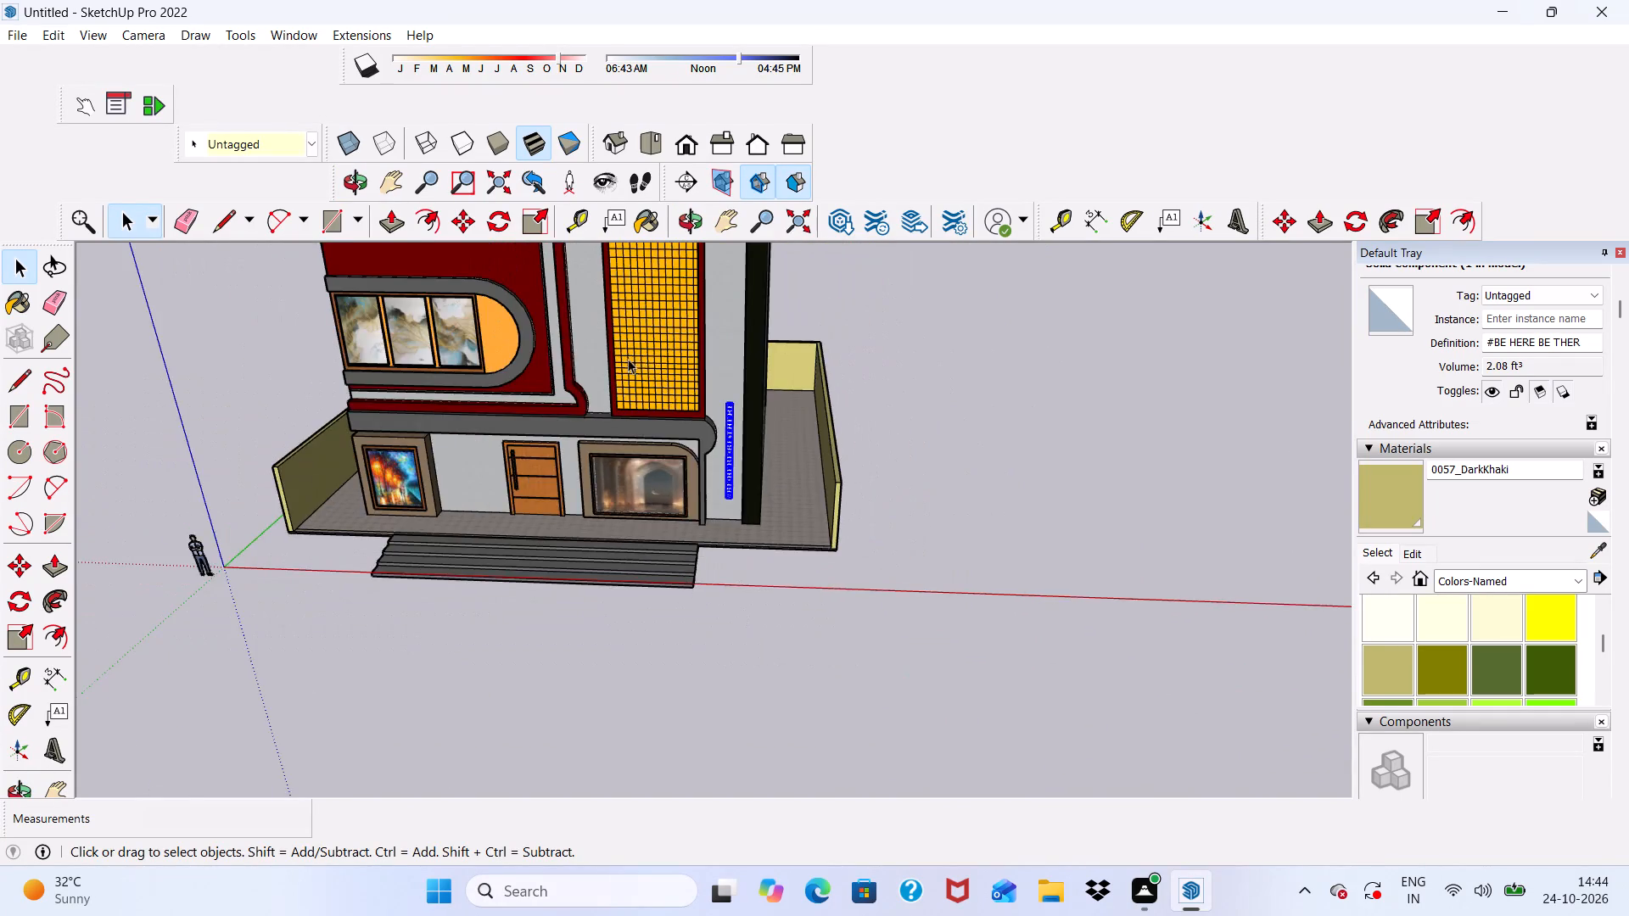
pyautogui.scroll(5, 619, 337)
pyautogui.scroll(-1, 634, 353)
pyautogui.scroll(11, 702, 479)
pyautogui.scroll(-1, 844, 433)
pyautogui.scroll(8, 879, 489)
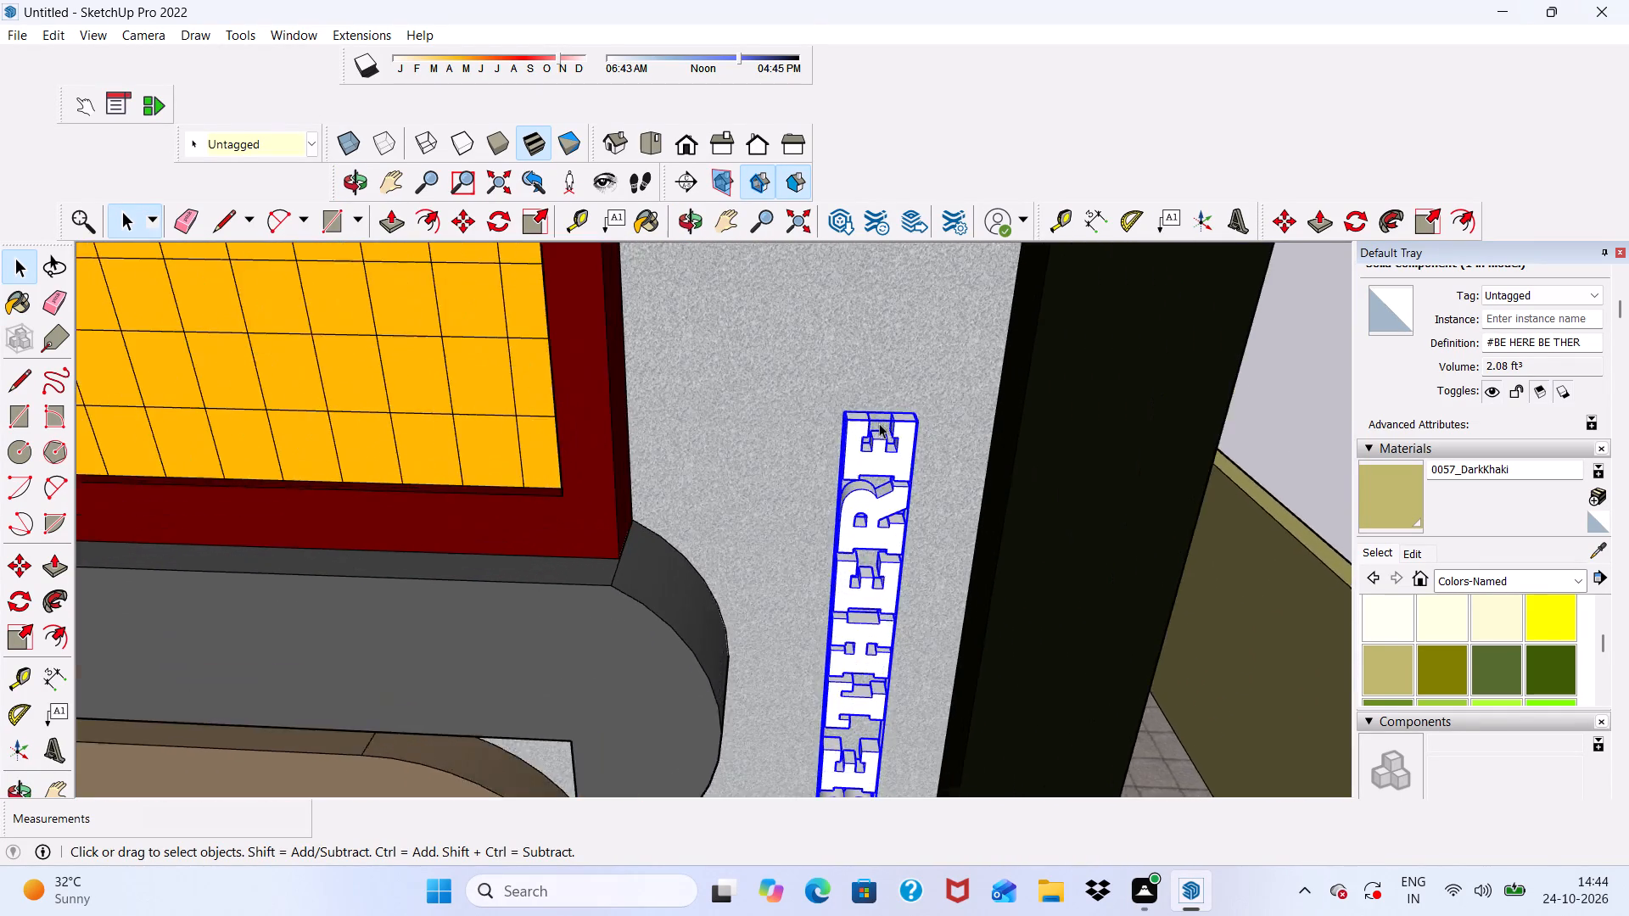
pyautogui.scroll(17, 879, 423)
pyautogui.scroll(-2, 850, 383)
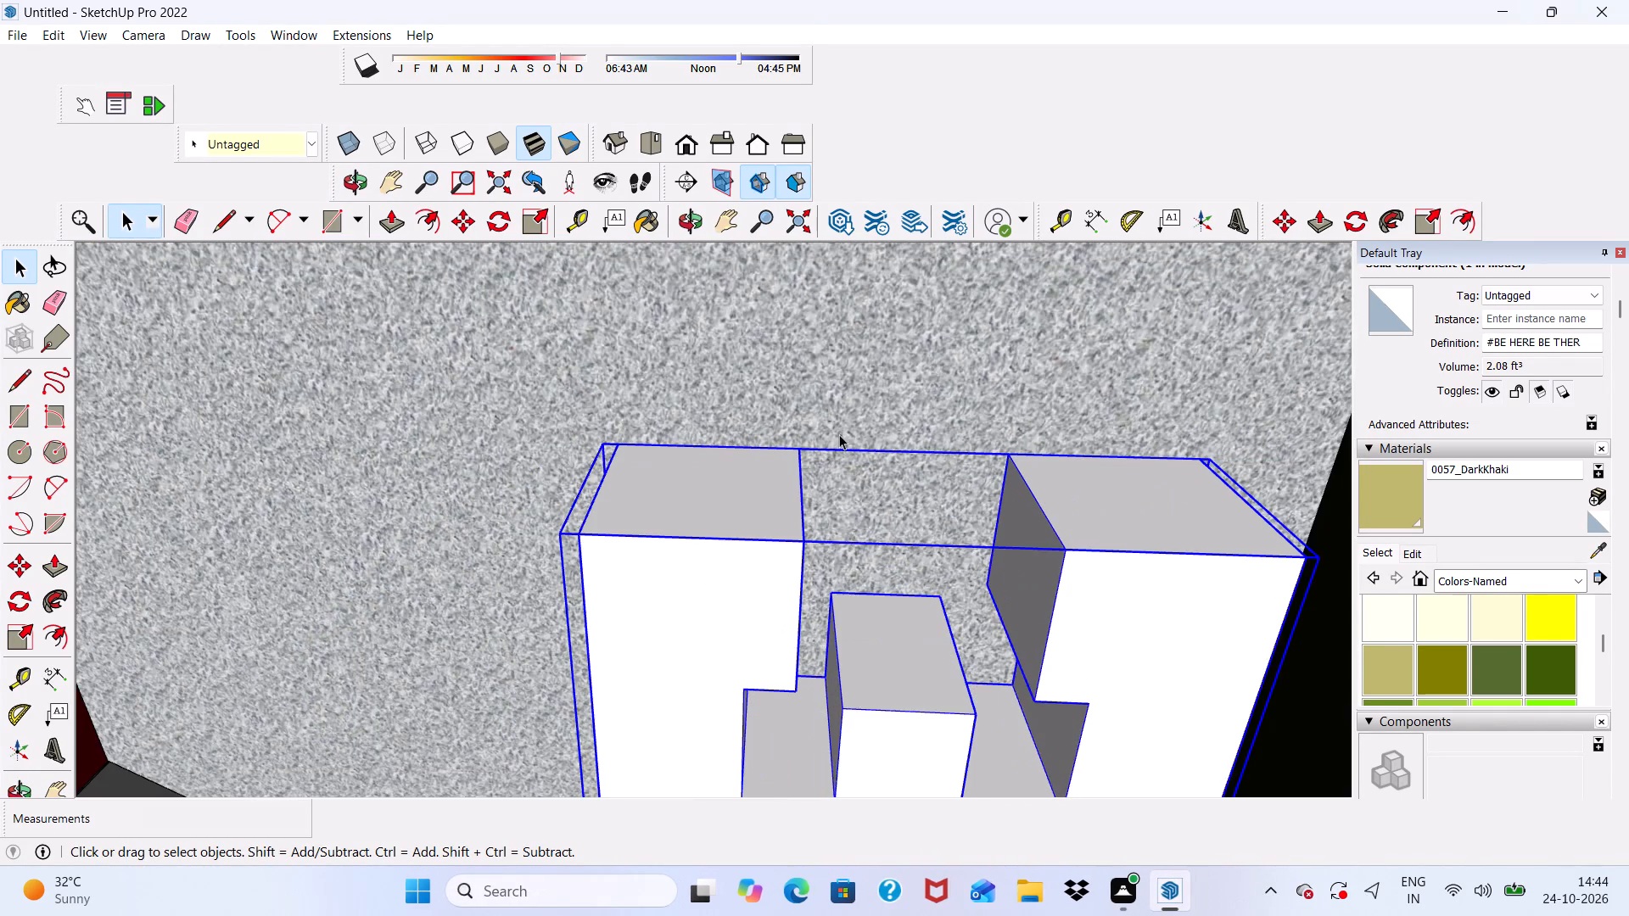
pyautogui.scroll(1, 833, 449)
pyautogui.click(833, 449)
pyautogui.scroll(-7, 832, 450)
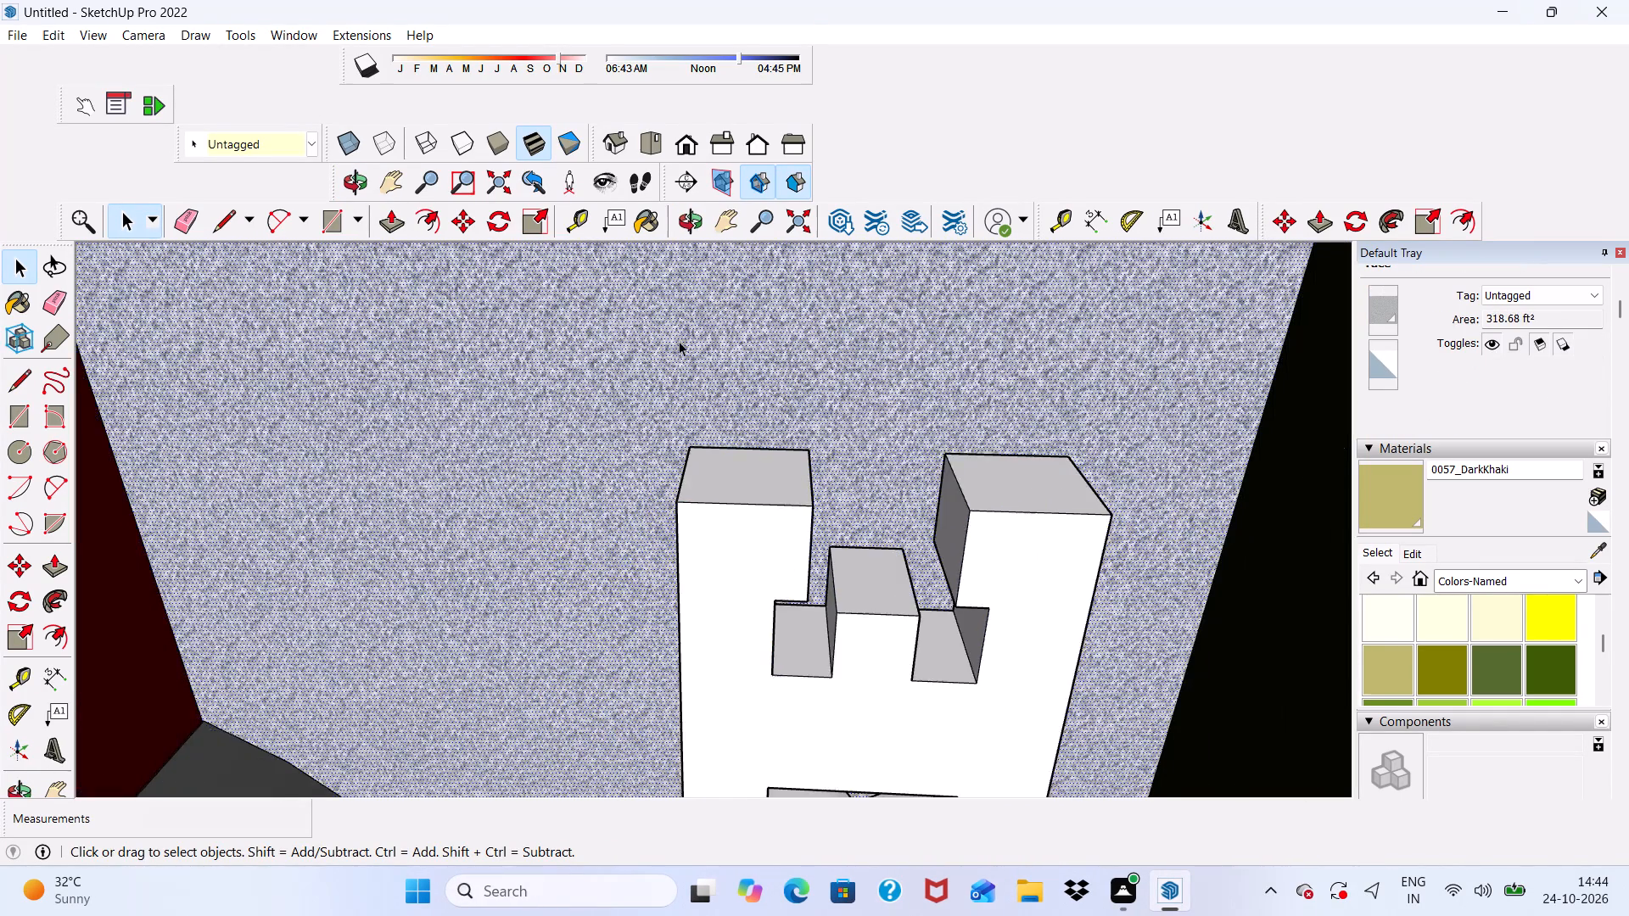
pyautogui.scroll(-3, 679, 341)
pyautogui.moveTo(743, 449); pyautogui.dragTo(658, 406, button='middle')
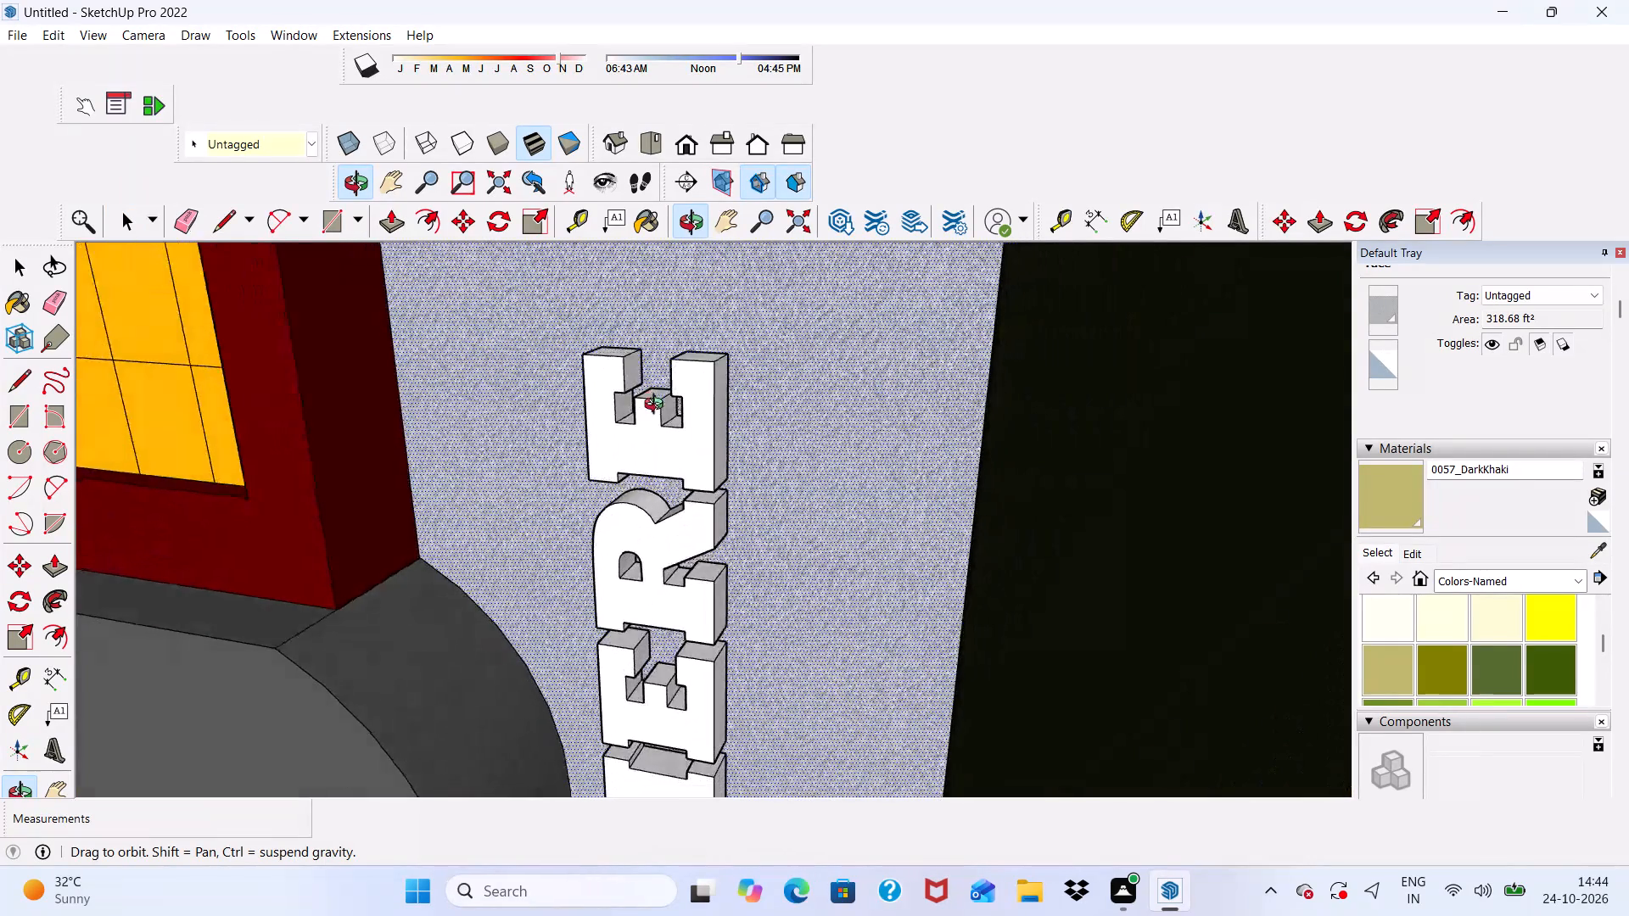
pyautogui.moveTo(658, 406); pyautogui.dragTo(708, 365, button='middle')
pyautogui.scroll(1, 708, 365)
pyautogui.scroll(-17, 708, 365)
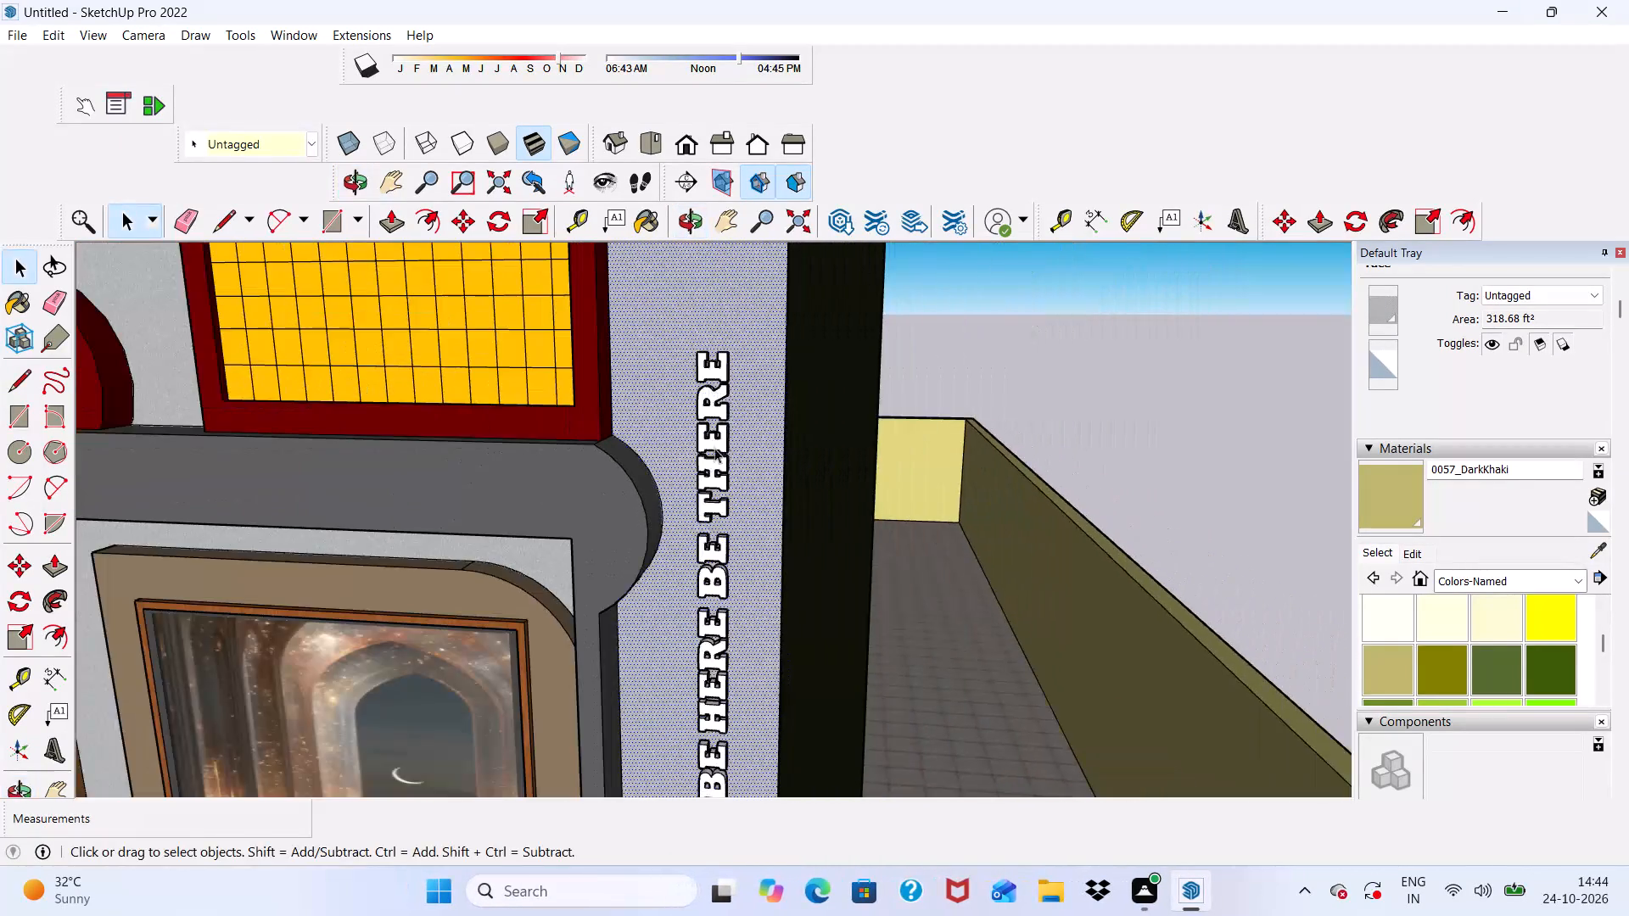
pyautogui.moveTo(715, 449); pyautogui.dragTo(694, 516, button='middle')
pyautogui.scroll(1, 617, 239)
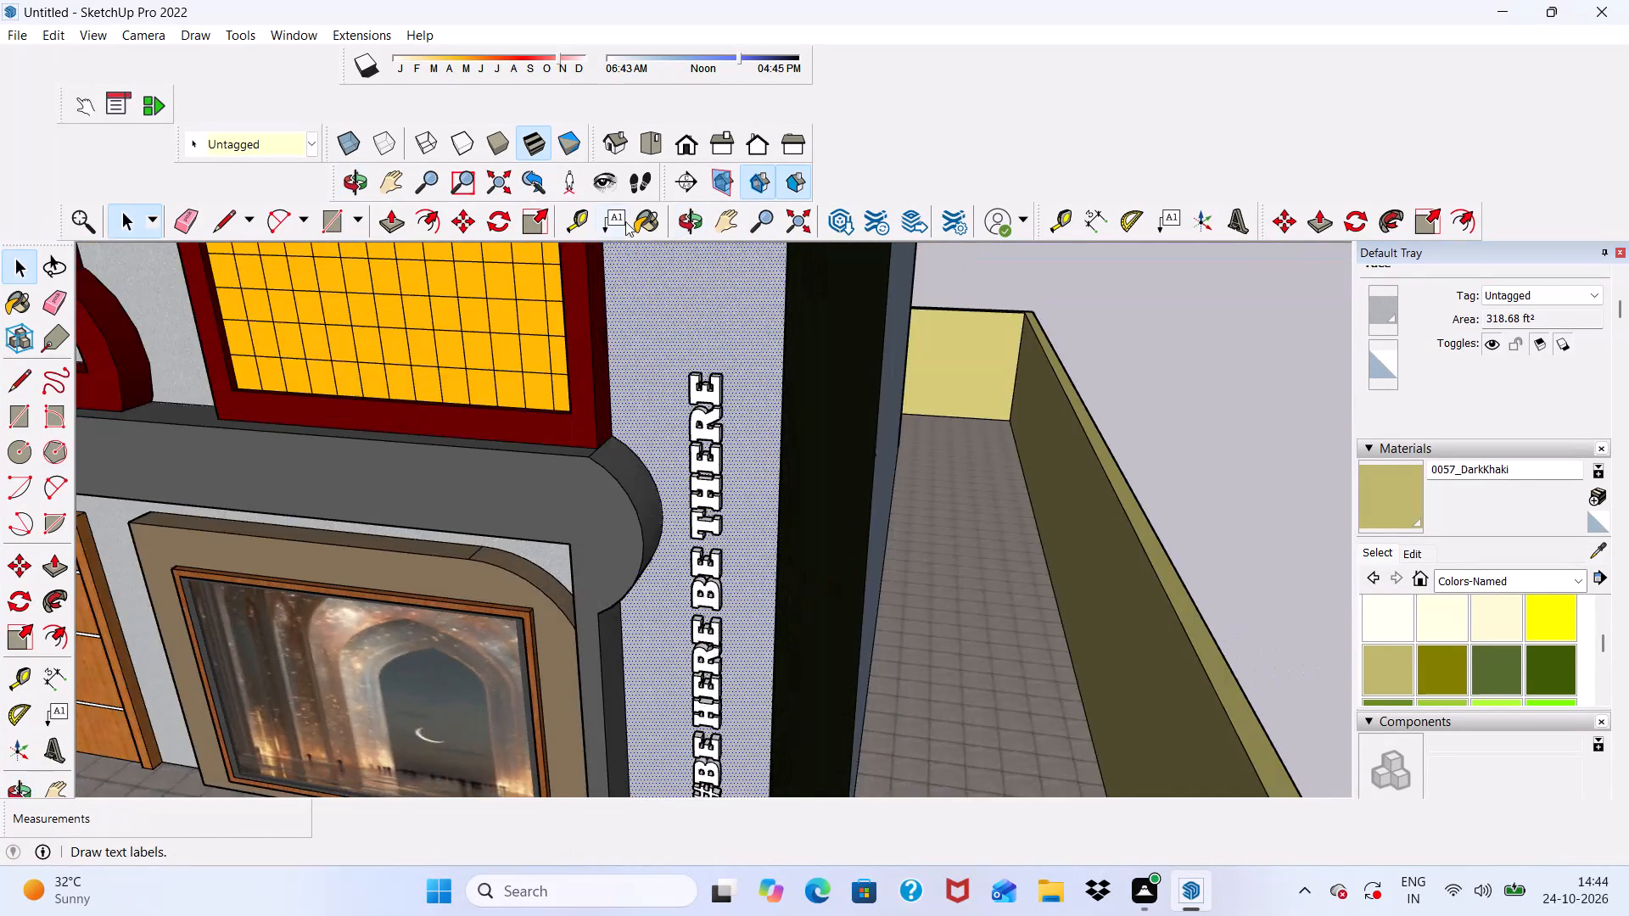
pyautogui.scroll(-12, 627, 229)
pyautogui.scroll(5, 699, 536)
pyautogui.scroll(-1, 699, 533)
pyautogui.scroll(6, 699, 533)
pyautogui.scroll(-1, 699, 533)
pyautogui.scroll(10, 699, 533)
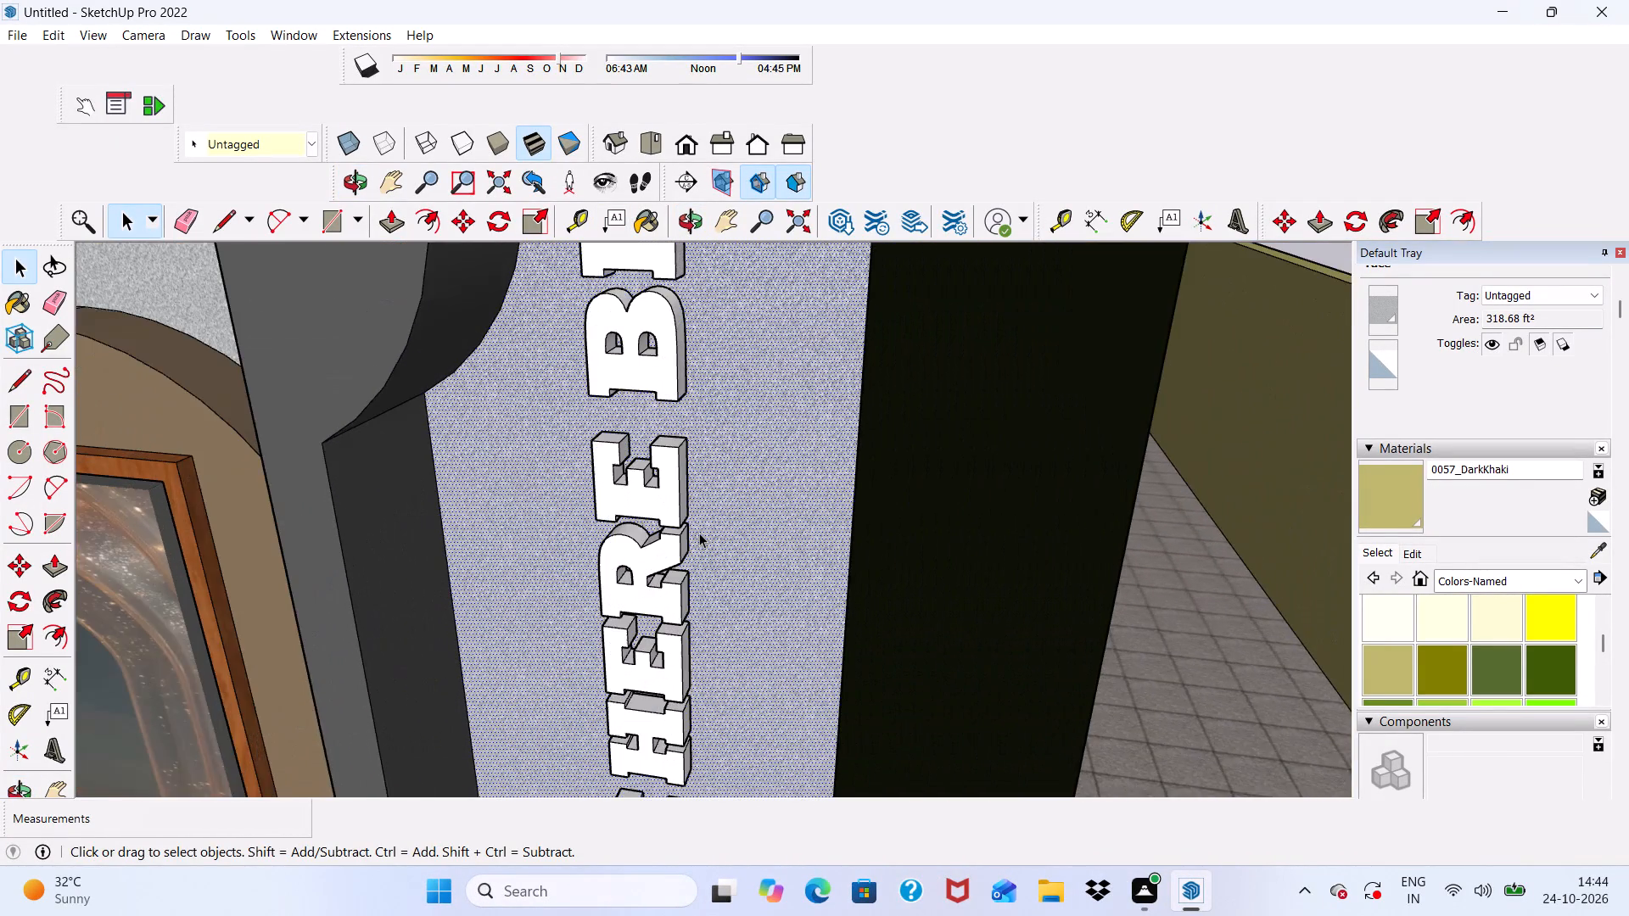
pyautogui.scroll(-13, 699, 533)
pyautogui.scroll(6, 677, 614)
pyautogui.scroll(-2, 678, 616)
pyautogui.middleClick(675, 621)
pyautogui.doubleClick(688, 662)
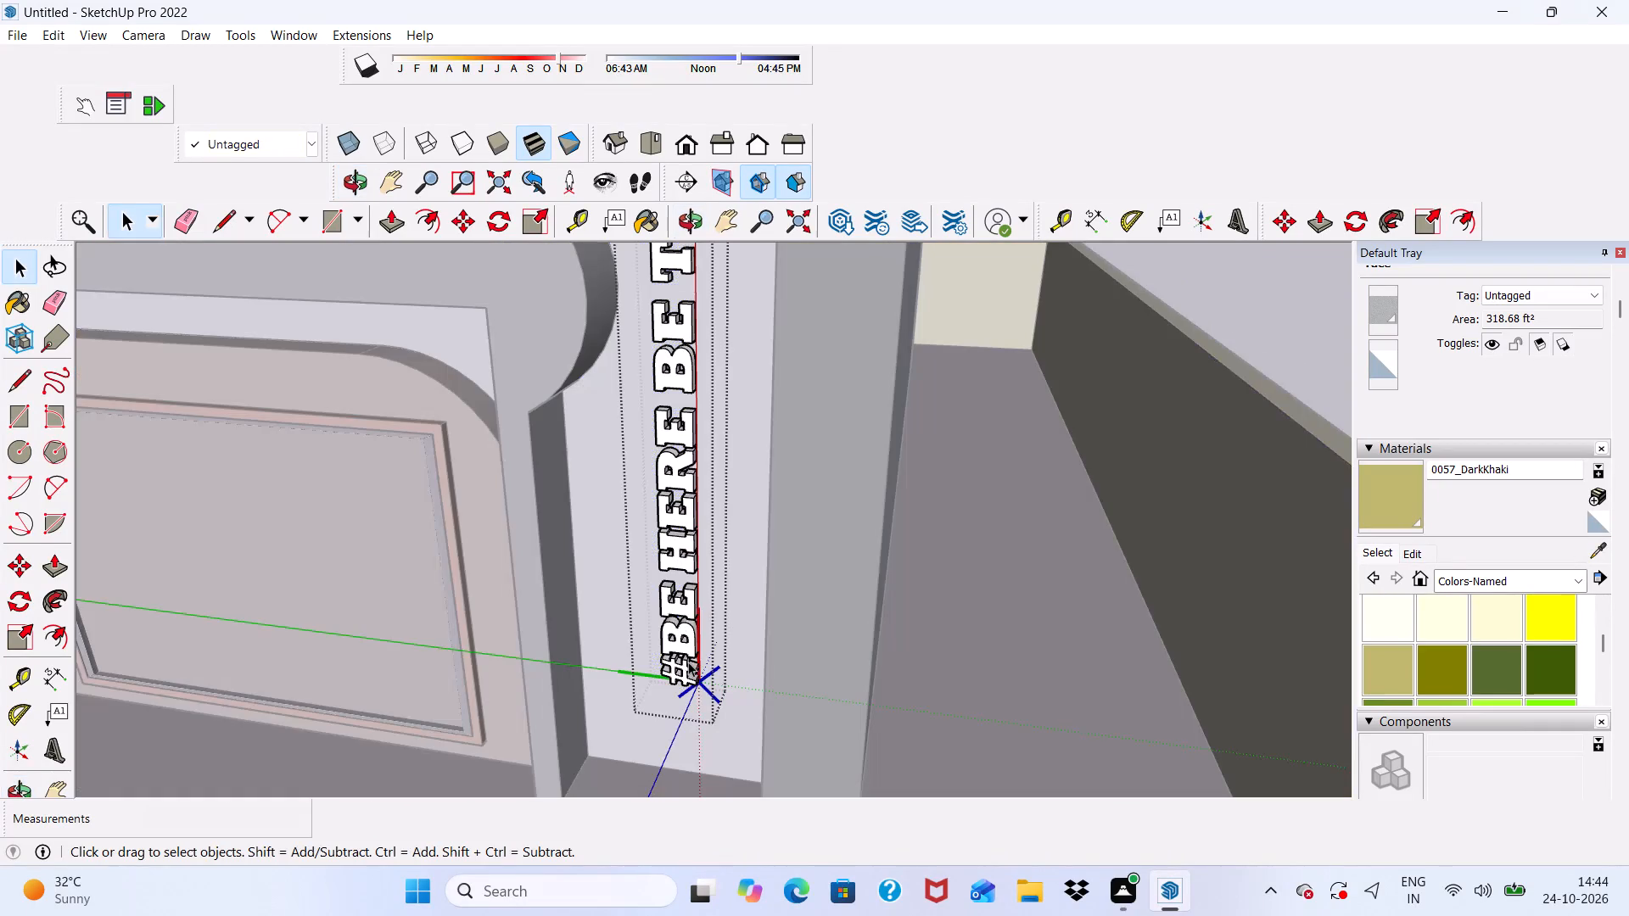
pyautogui.click(1036, 556)
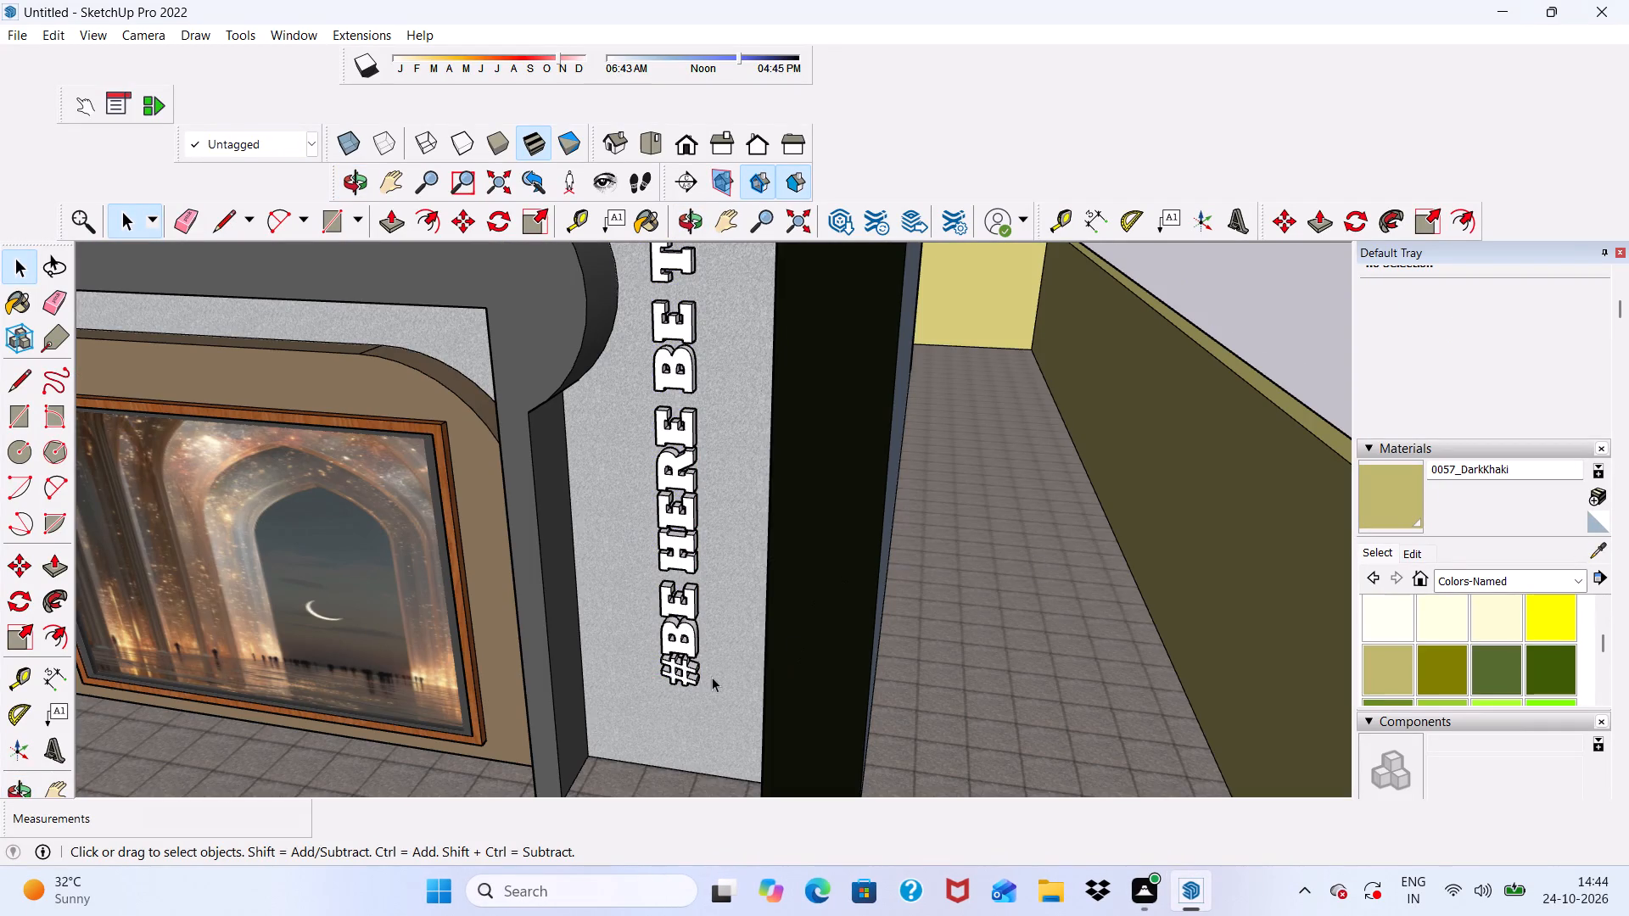
# Move the #BE HERE BE THERE lettering about 8' 5" off the light grey wall, past the black column to the side passage.
pyautogui.click(663, 664)
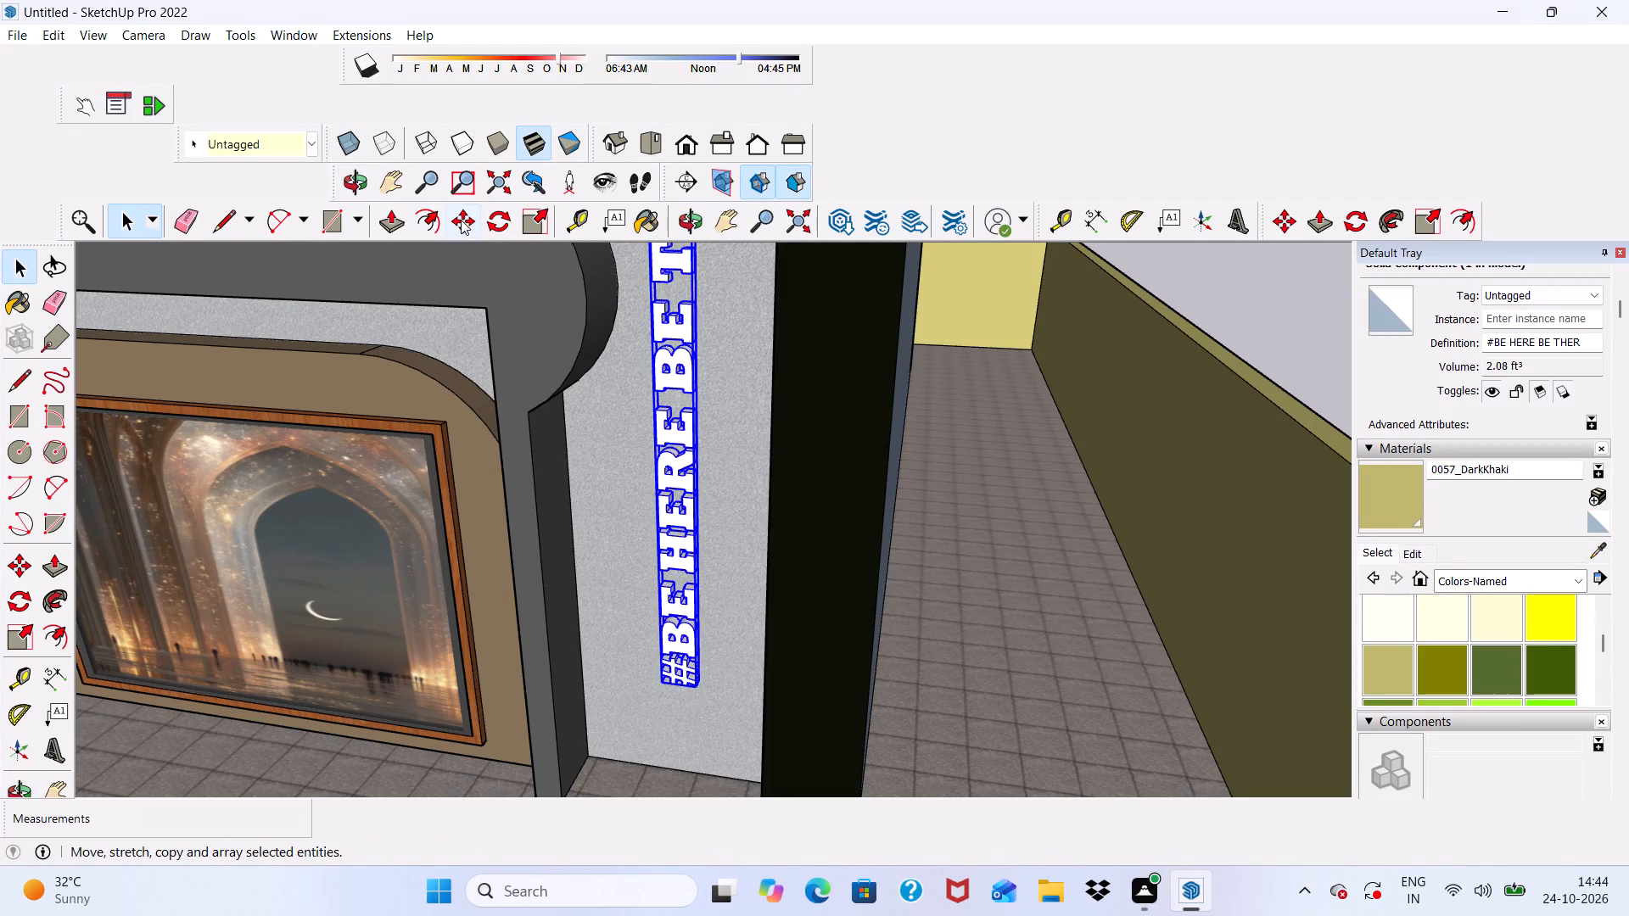
pyautogui.click(461, 220)
pyautogui.click(689, 684)
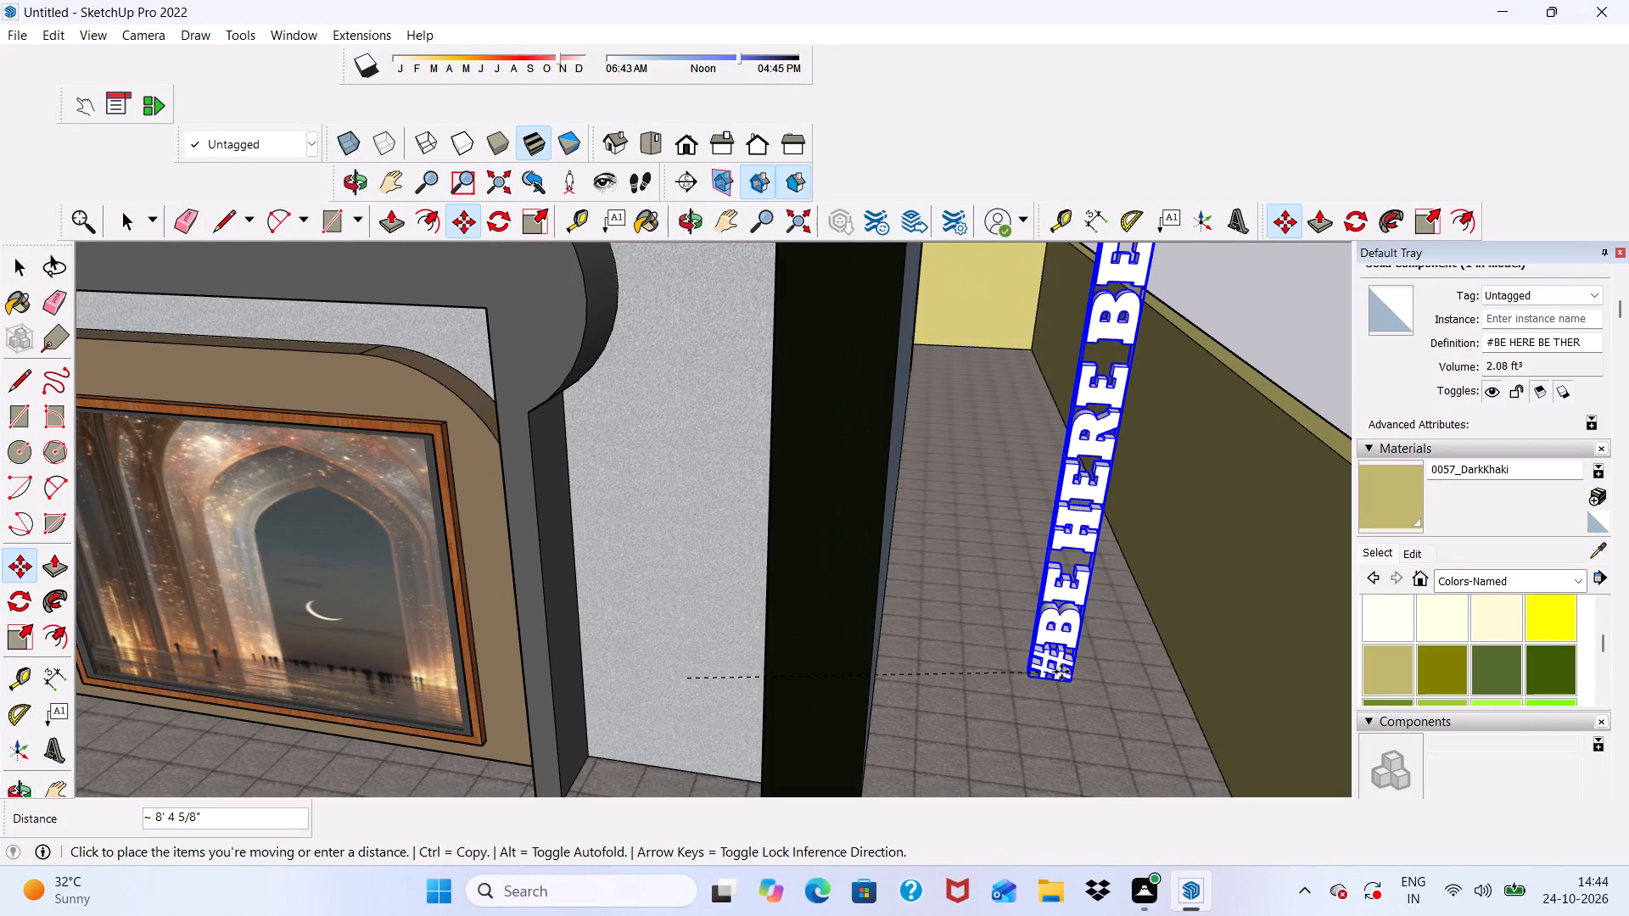
pyautogui.click(1061, 672)
pyautogui.press('space')
# Inspect the cleared light grey wall between the dark grey pier and the black column.
pyautogui.click(601, 641)
pyautogui.scroll(-2, 681, 605)
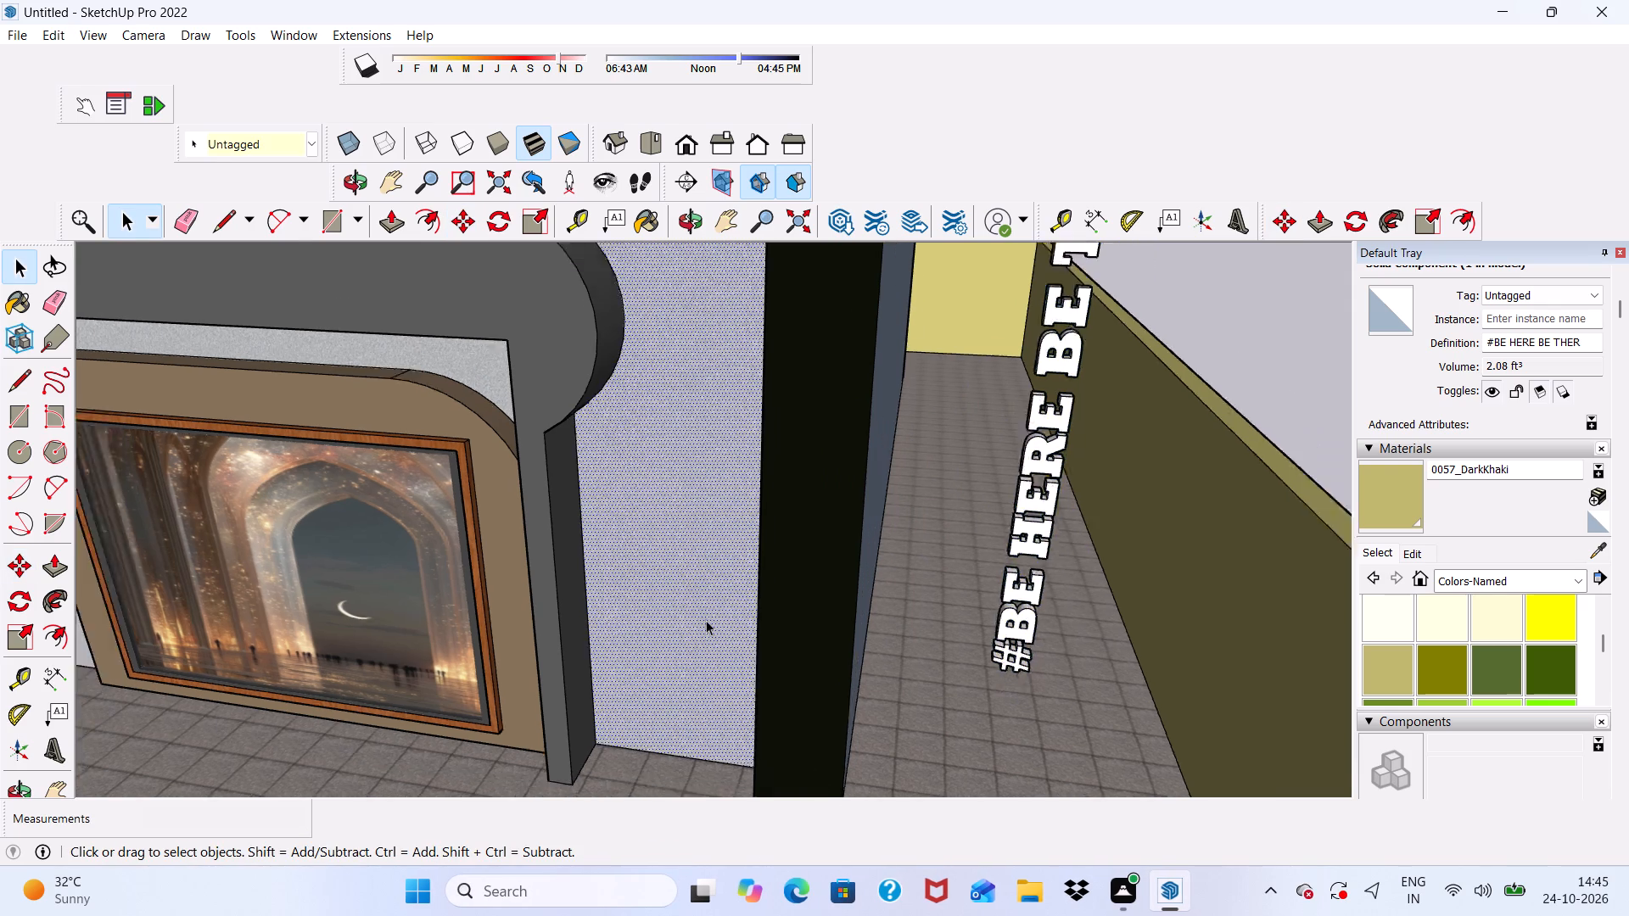
pyautogui.scroll(-8, 706, 620)
pyautogui.scroll(4, 722, 723)
pyautogui.scroll(4, 703, 587)
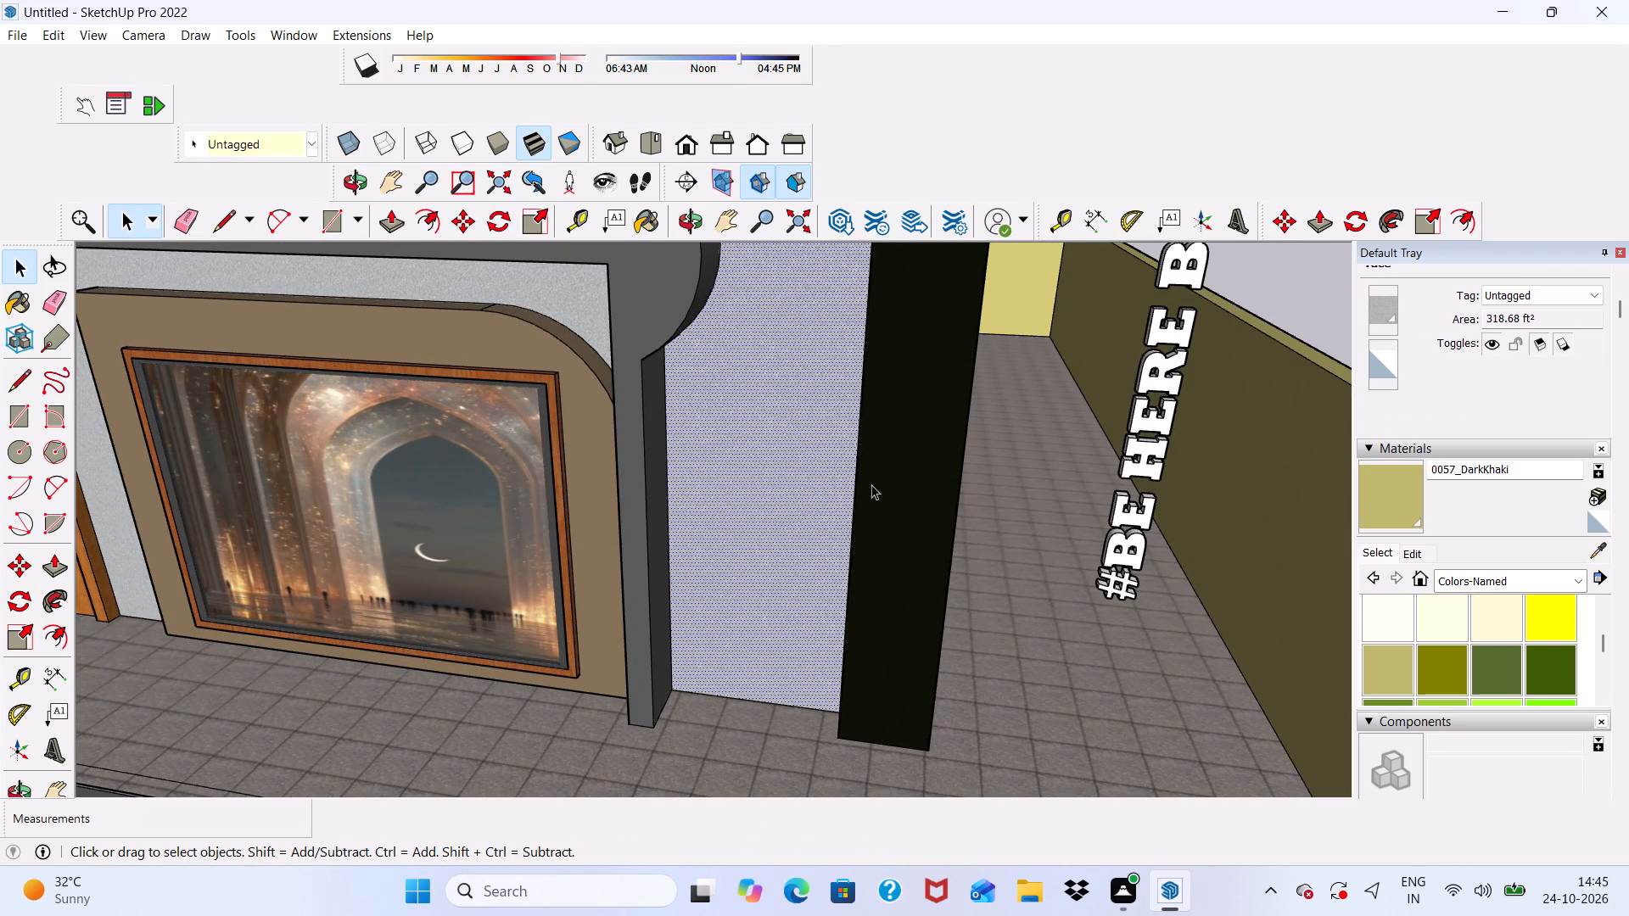
pyautogui.click(792, 527)
pyautogui.scroll(-5, 678, 559)
pyautogui.click(1188, 410)
pyautogui.scroll(3, 593, 503)
pyautogui.scroll(-1, 747, 530)
pyautogui.moveTo(749, 532); pyautogui.dragTo(847, 433, button='middle')
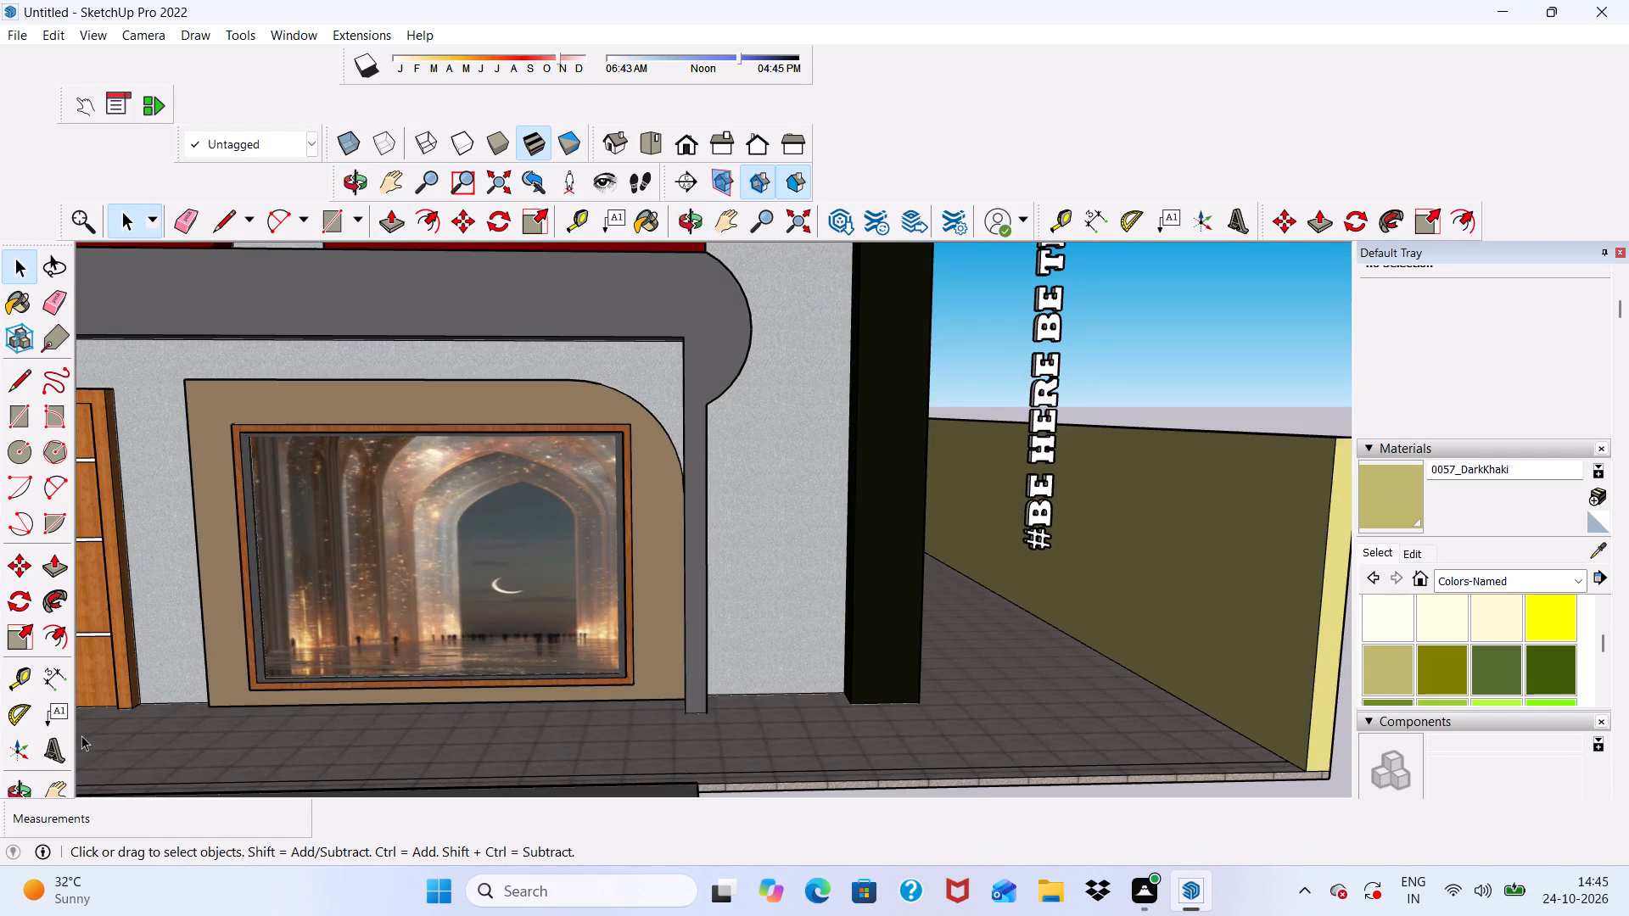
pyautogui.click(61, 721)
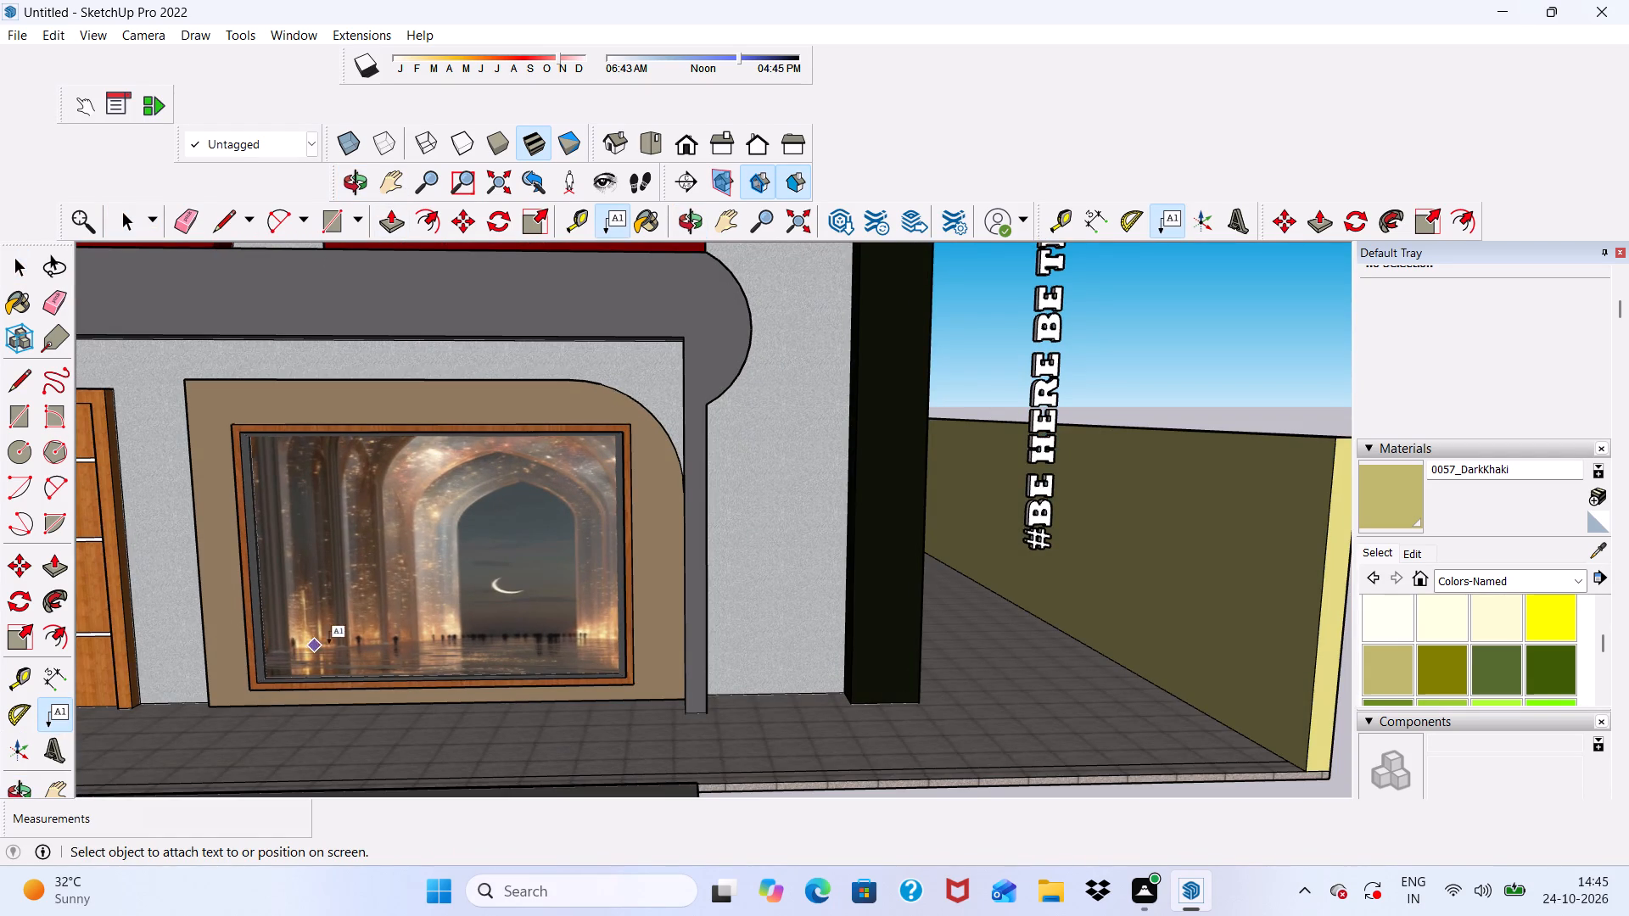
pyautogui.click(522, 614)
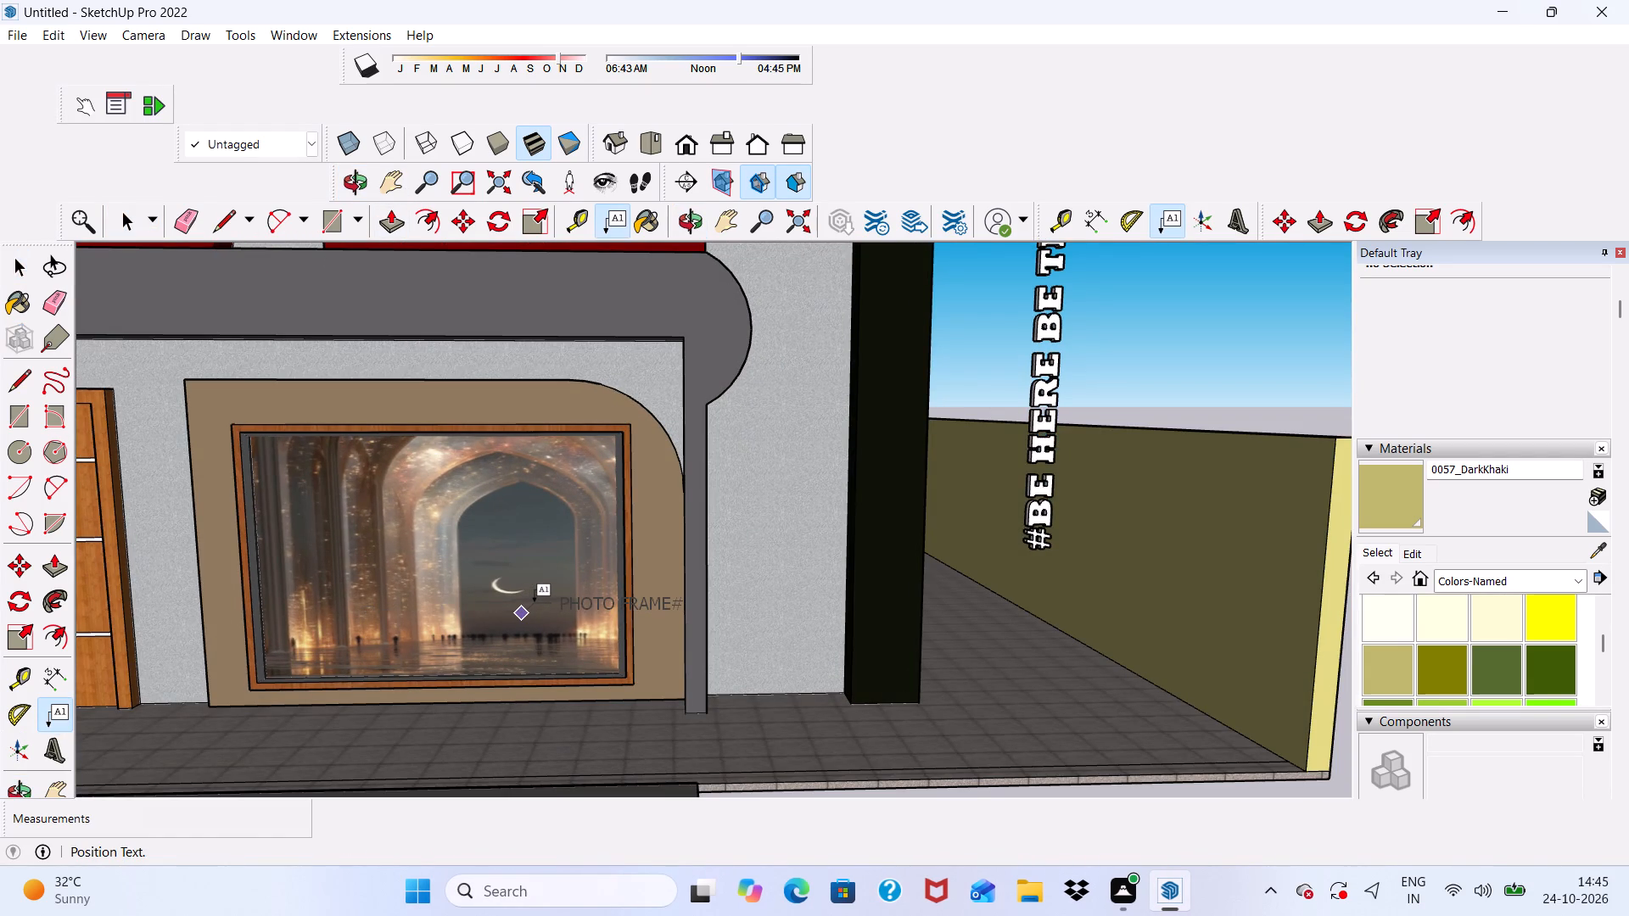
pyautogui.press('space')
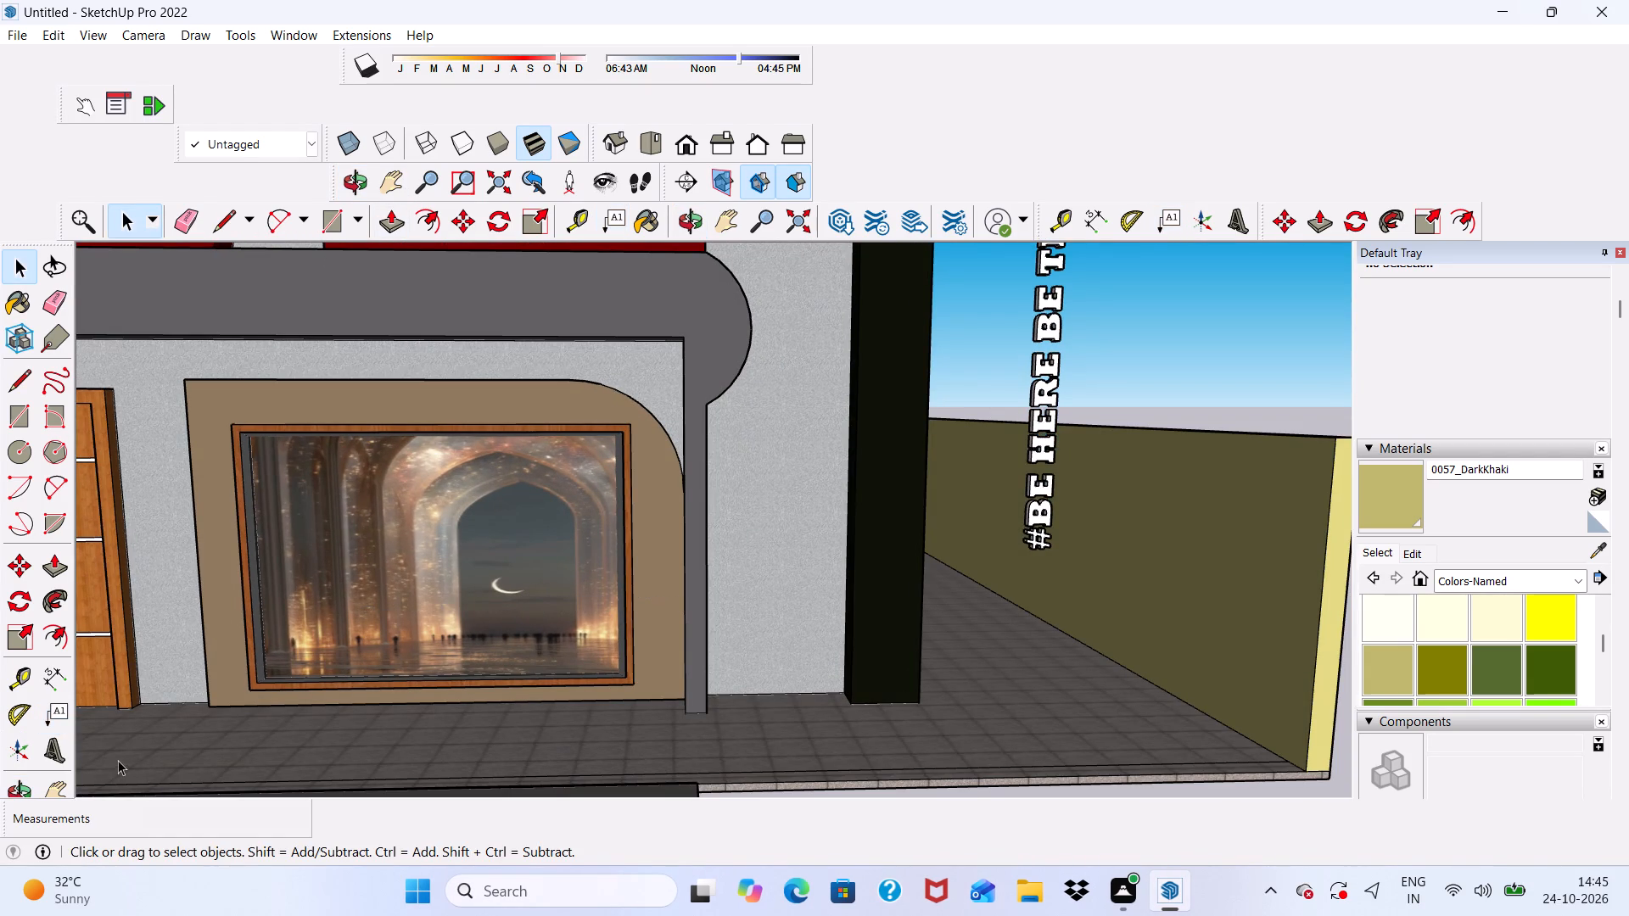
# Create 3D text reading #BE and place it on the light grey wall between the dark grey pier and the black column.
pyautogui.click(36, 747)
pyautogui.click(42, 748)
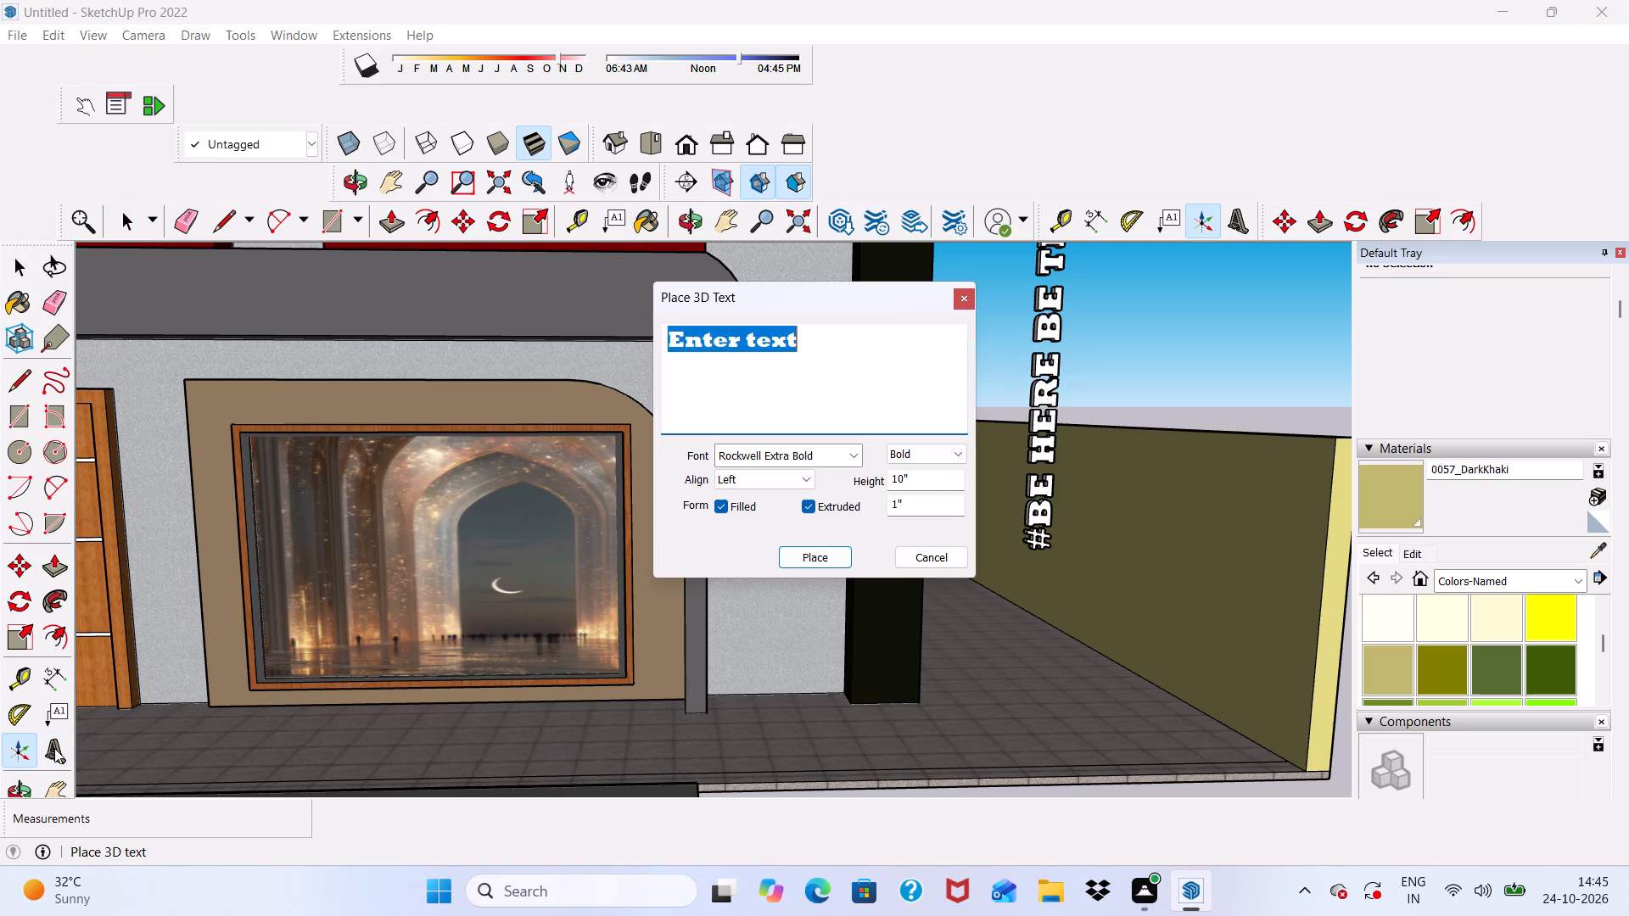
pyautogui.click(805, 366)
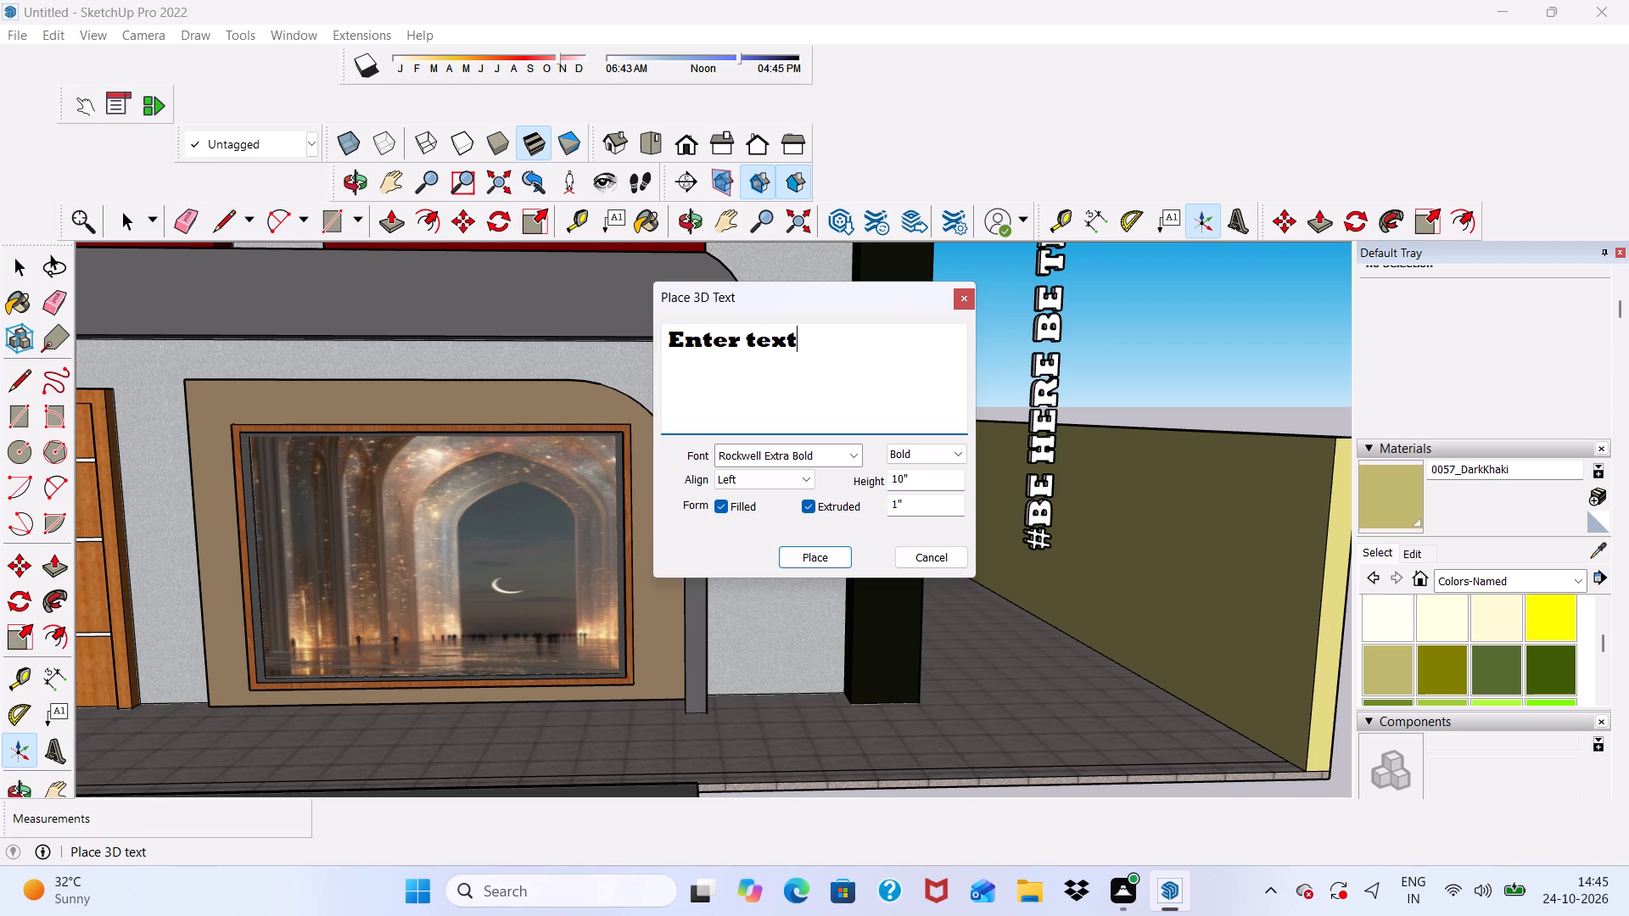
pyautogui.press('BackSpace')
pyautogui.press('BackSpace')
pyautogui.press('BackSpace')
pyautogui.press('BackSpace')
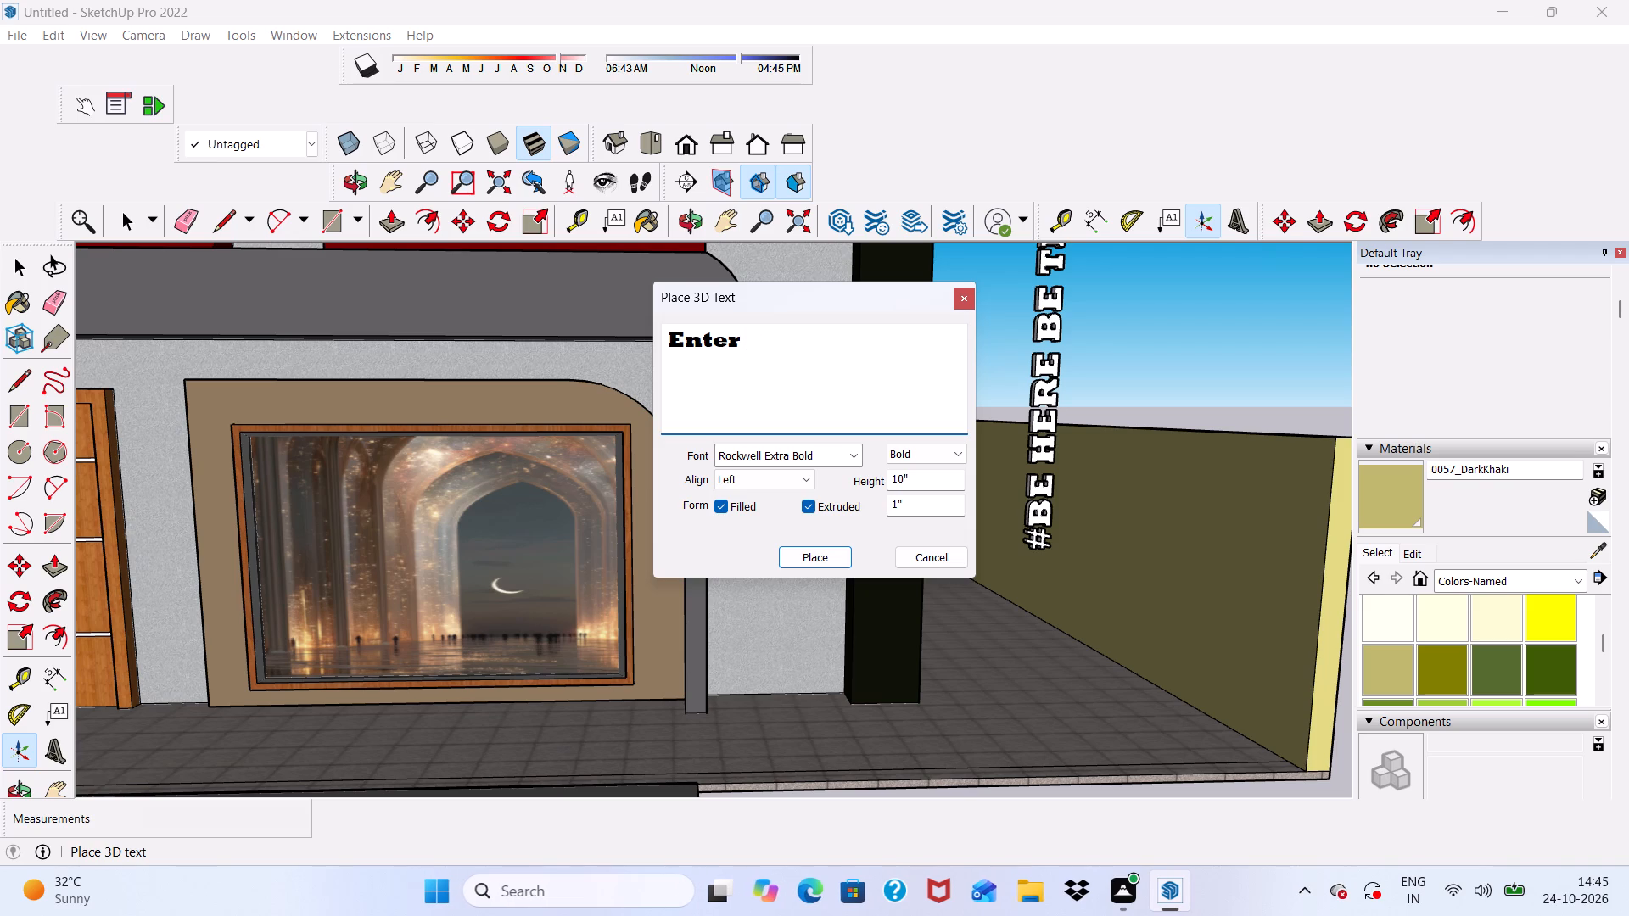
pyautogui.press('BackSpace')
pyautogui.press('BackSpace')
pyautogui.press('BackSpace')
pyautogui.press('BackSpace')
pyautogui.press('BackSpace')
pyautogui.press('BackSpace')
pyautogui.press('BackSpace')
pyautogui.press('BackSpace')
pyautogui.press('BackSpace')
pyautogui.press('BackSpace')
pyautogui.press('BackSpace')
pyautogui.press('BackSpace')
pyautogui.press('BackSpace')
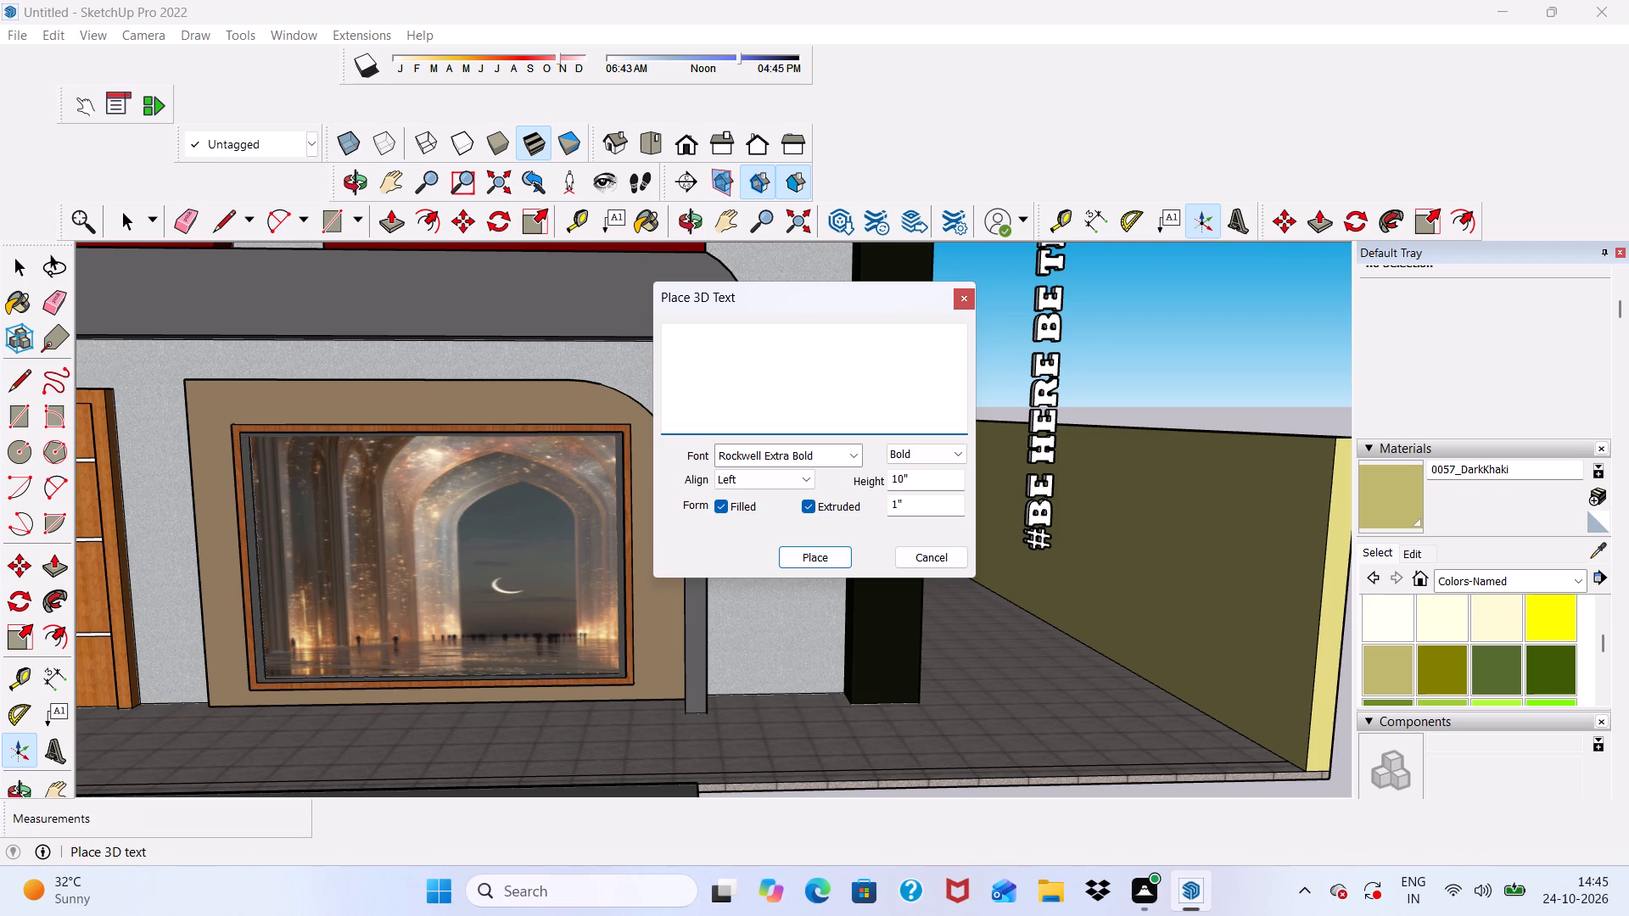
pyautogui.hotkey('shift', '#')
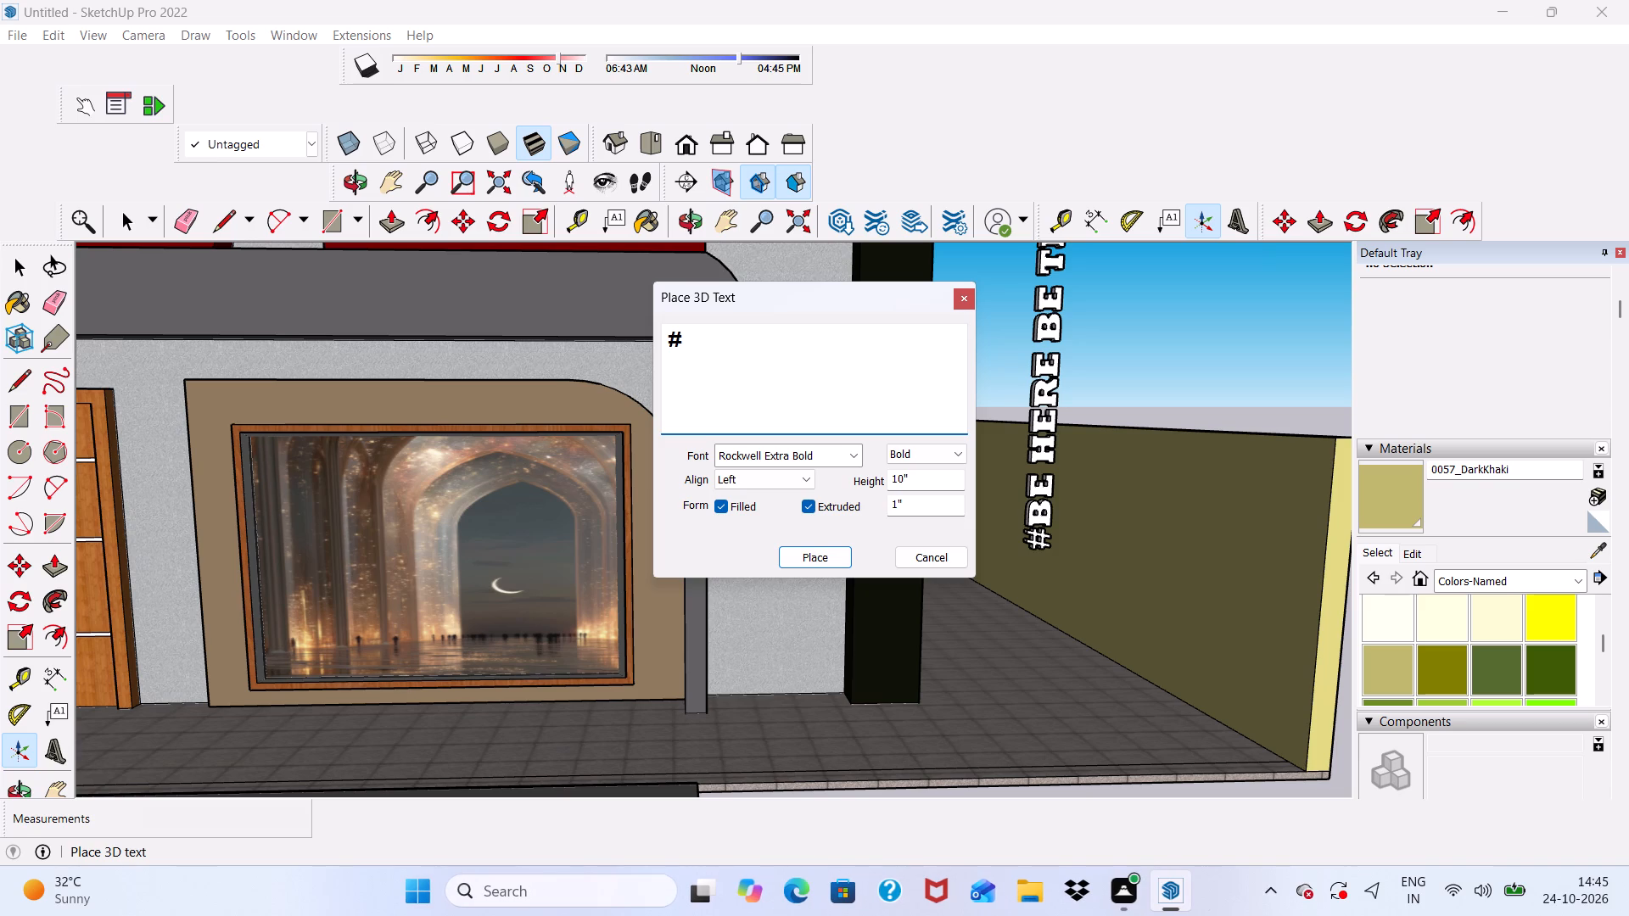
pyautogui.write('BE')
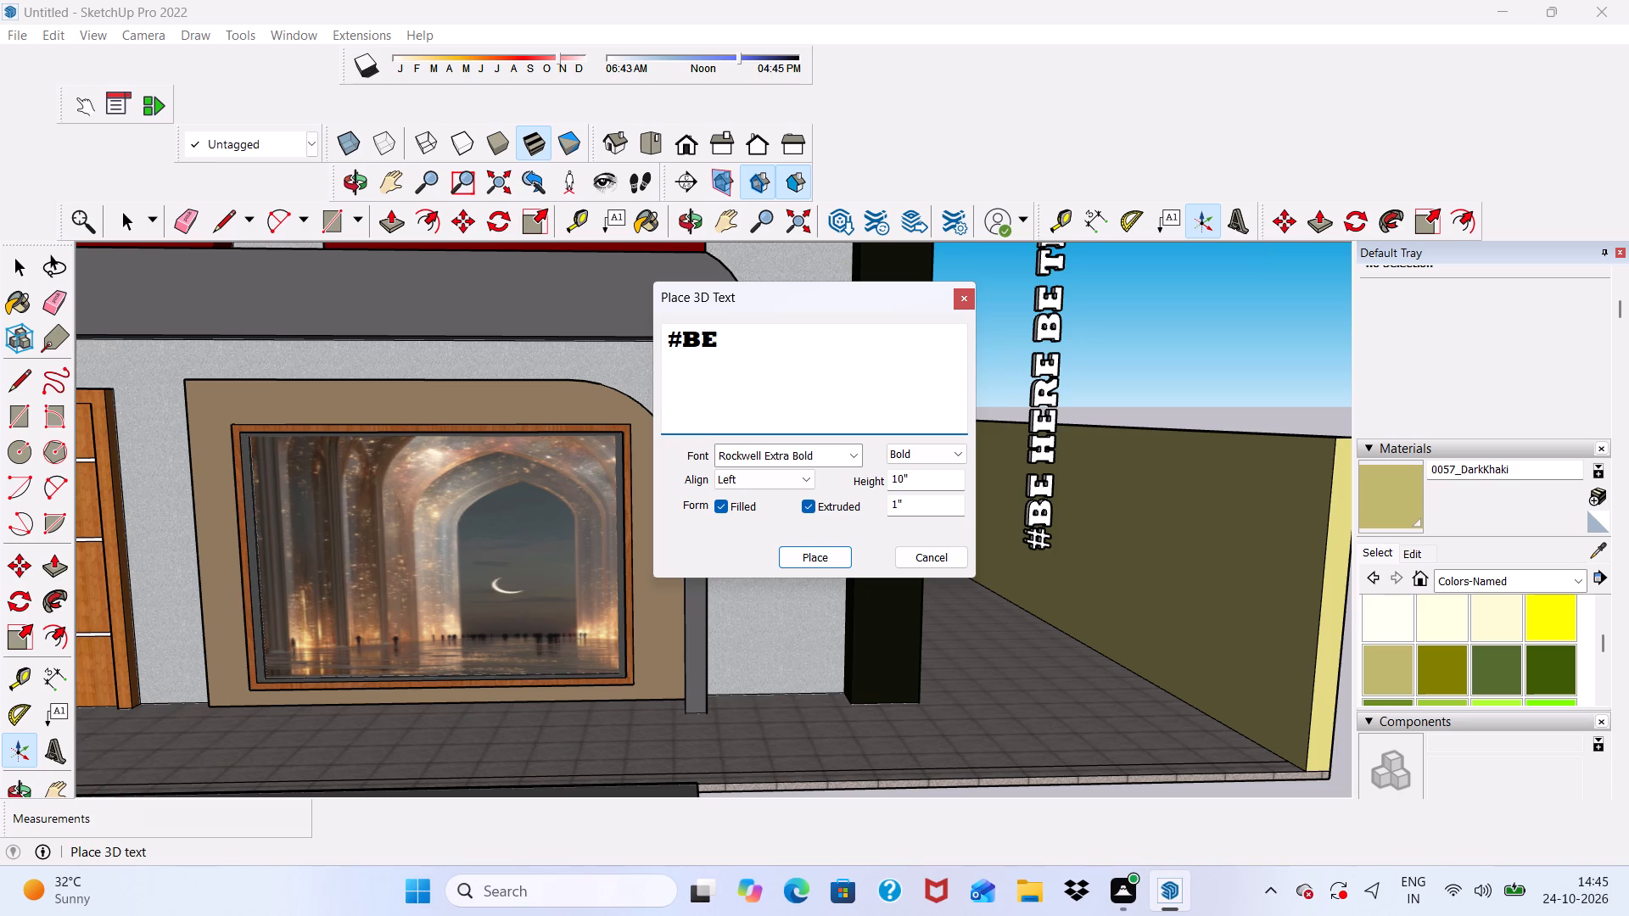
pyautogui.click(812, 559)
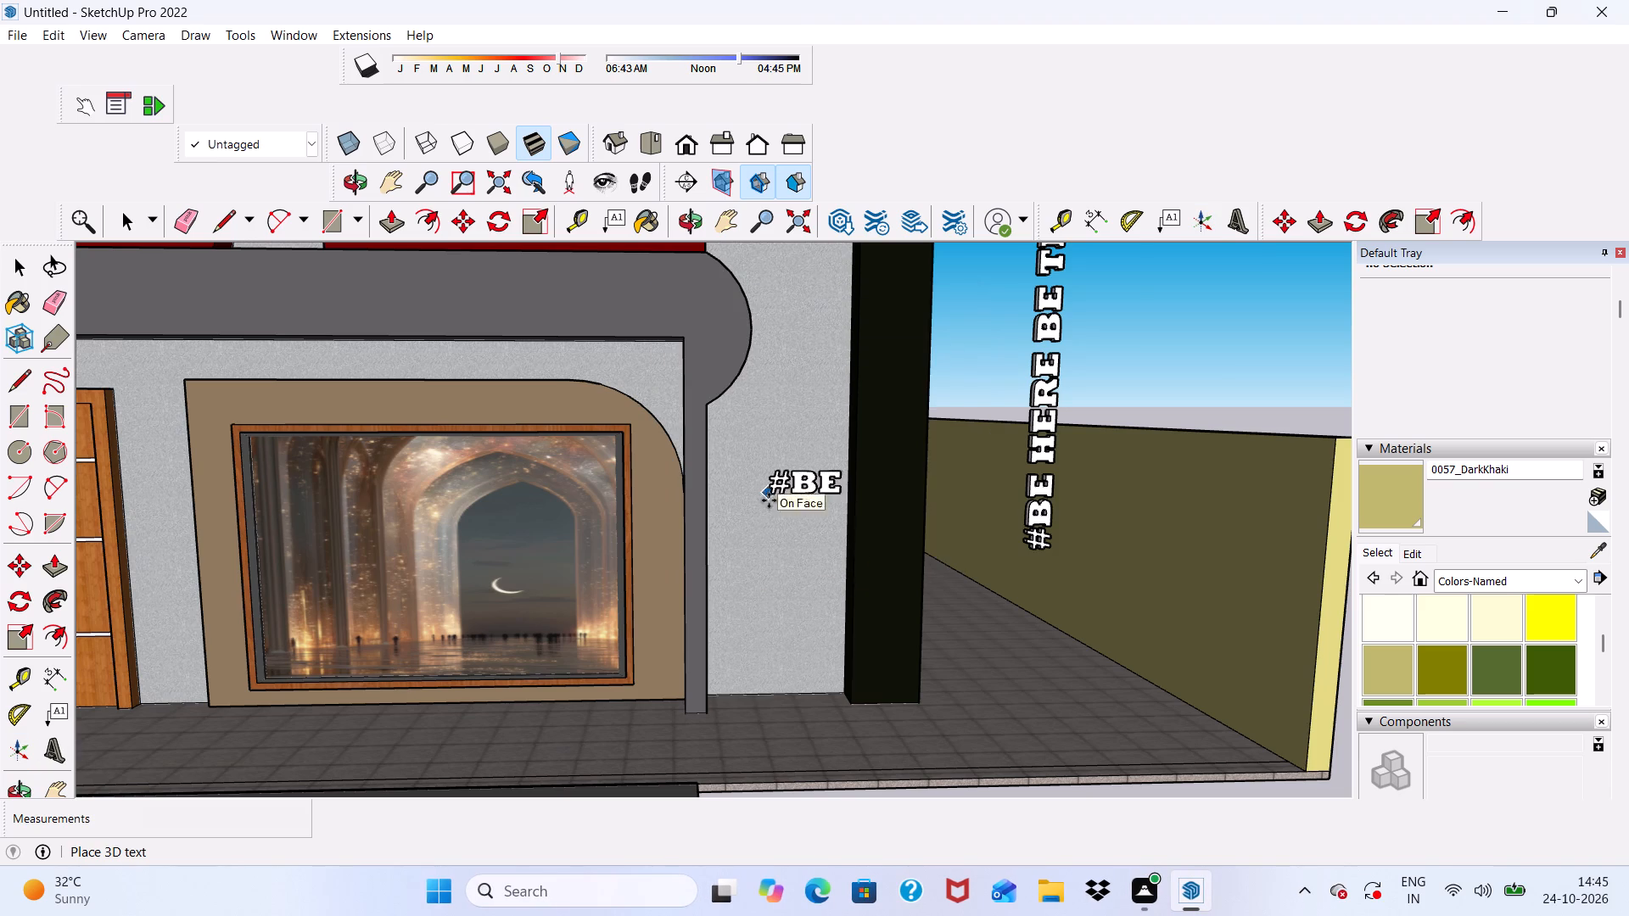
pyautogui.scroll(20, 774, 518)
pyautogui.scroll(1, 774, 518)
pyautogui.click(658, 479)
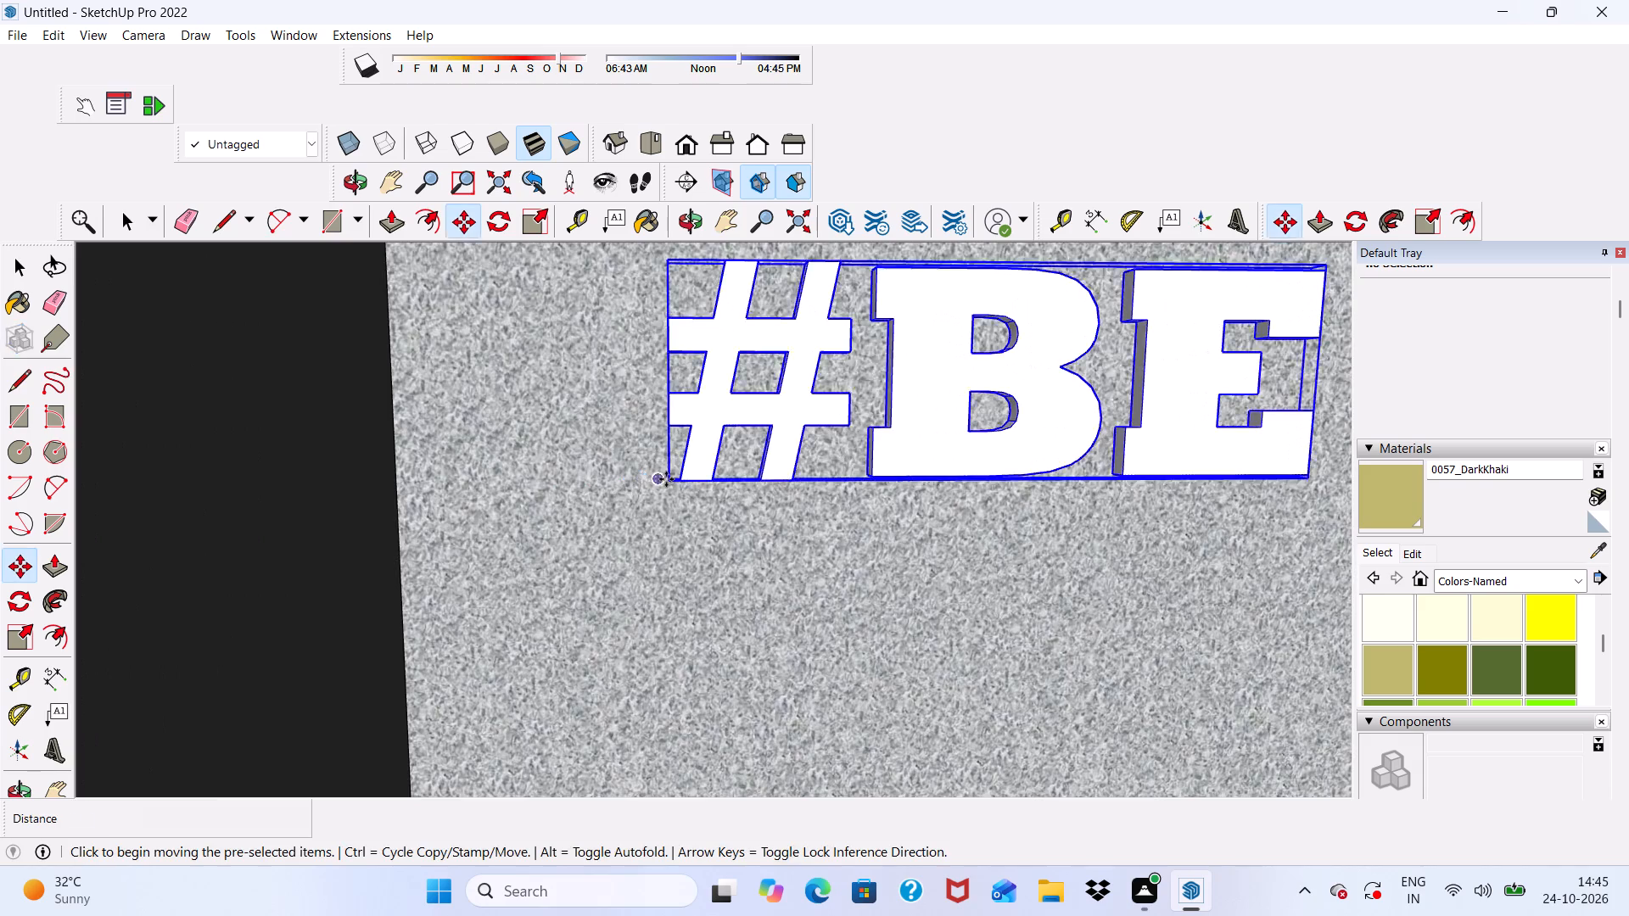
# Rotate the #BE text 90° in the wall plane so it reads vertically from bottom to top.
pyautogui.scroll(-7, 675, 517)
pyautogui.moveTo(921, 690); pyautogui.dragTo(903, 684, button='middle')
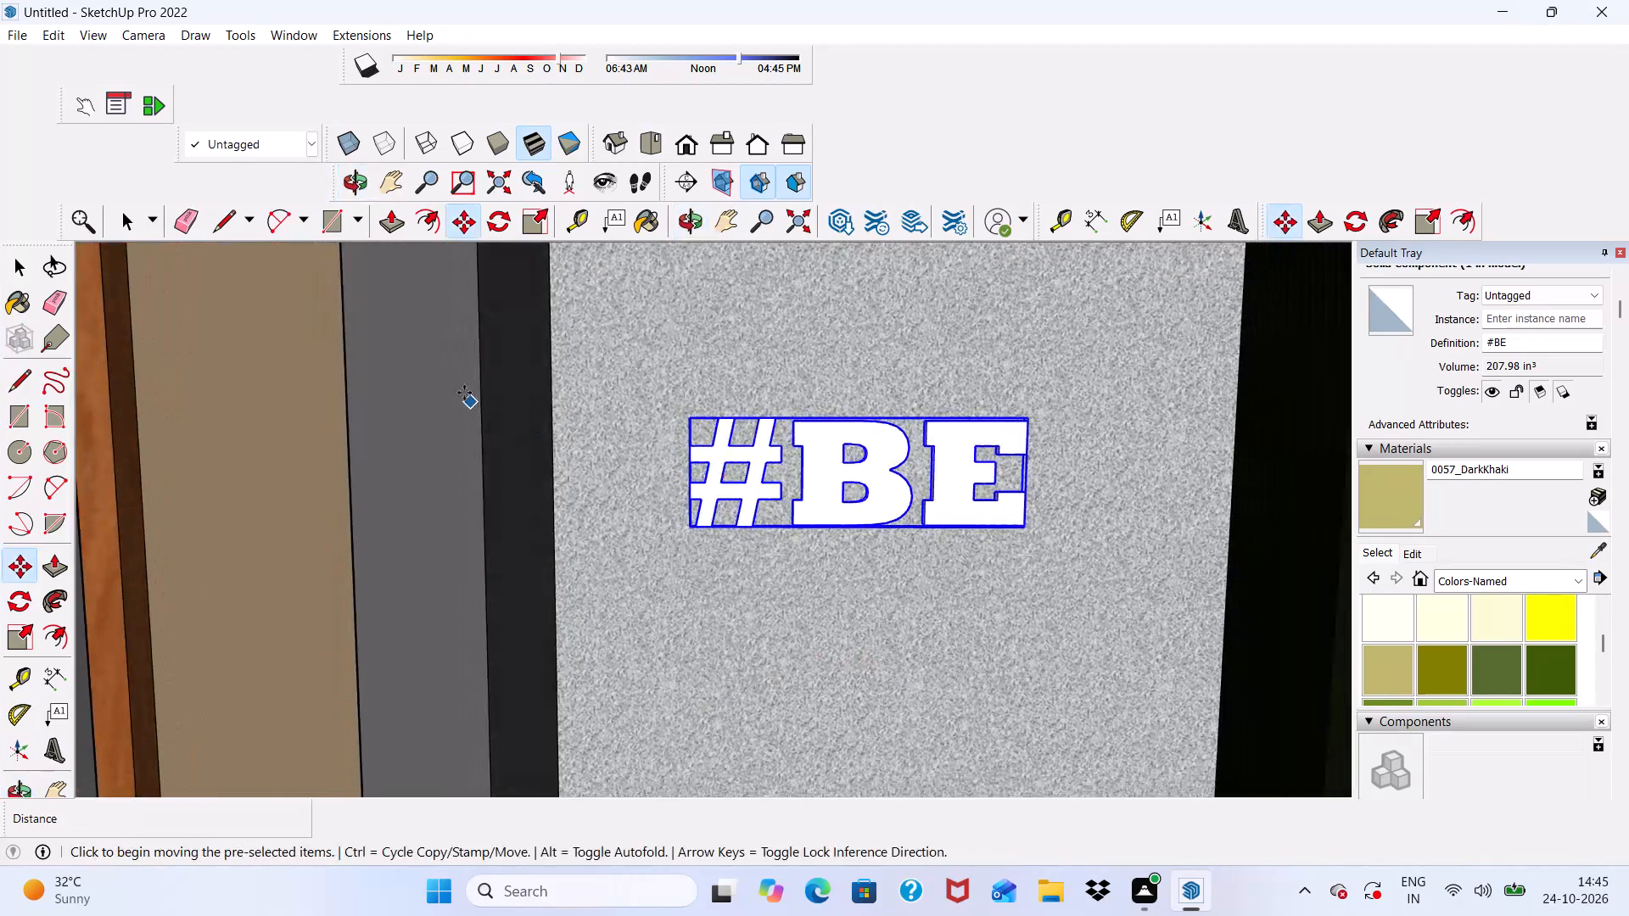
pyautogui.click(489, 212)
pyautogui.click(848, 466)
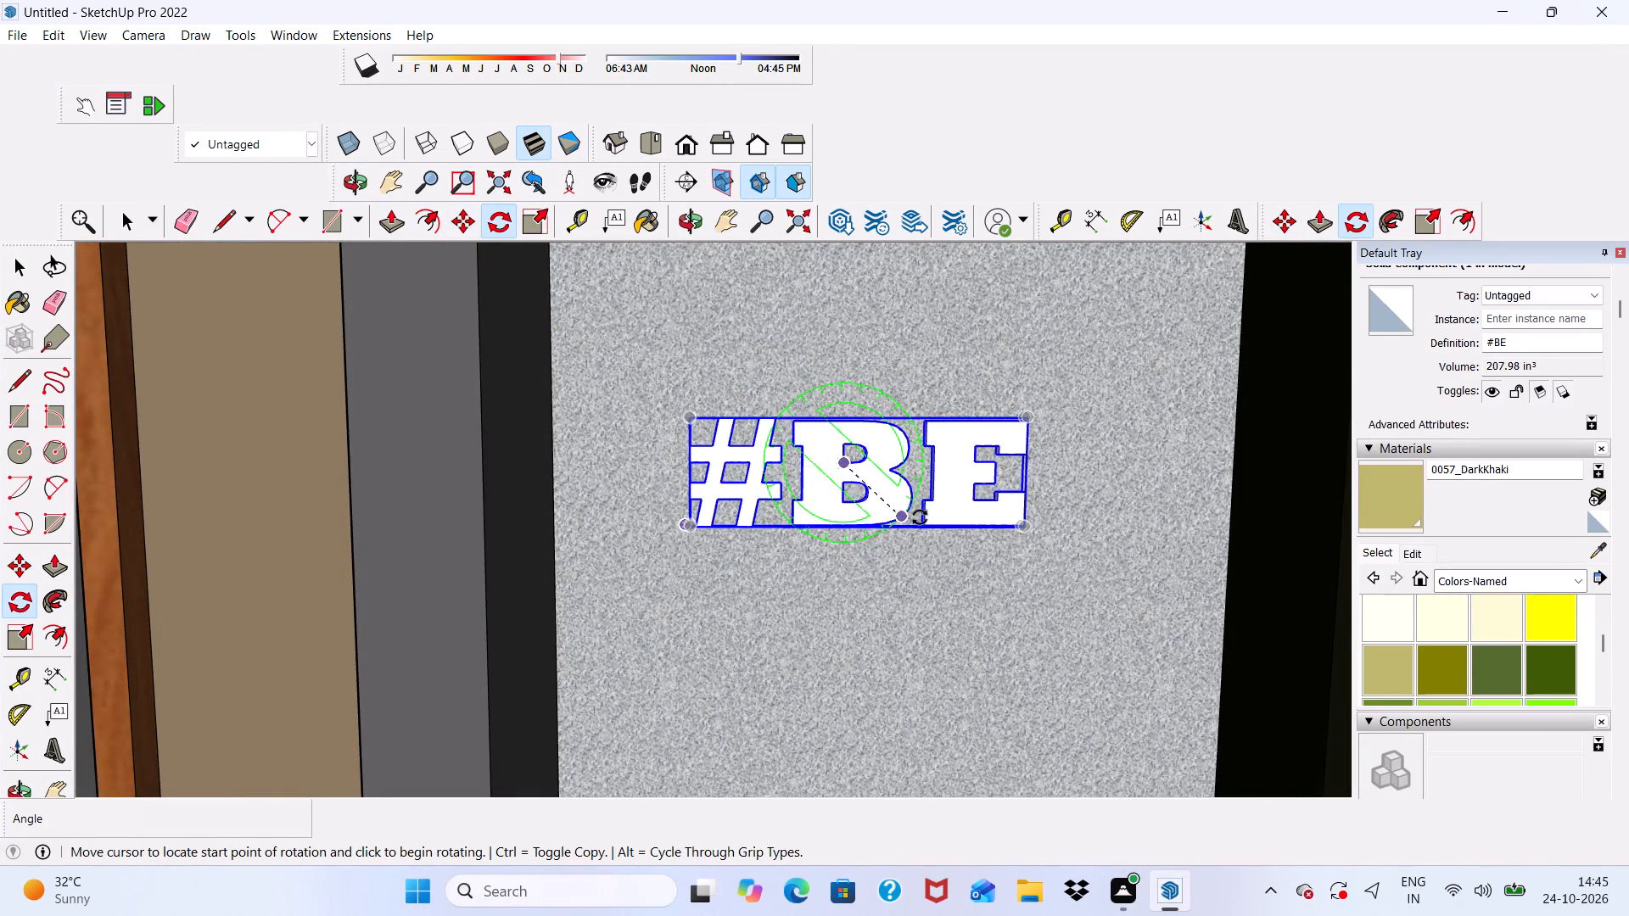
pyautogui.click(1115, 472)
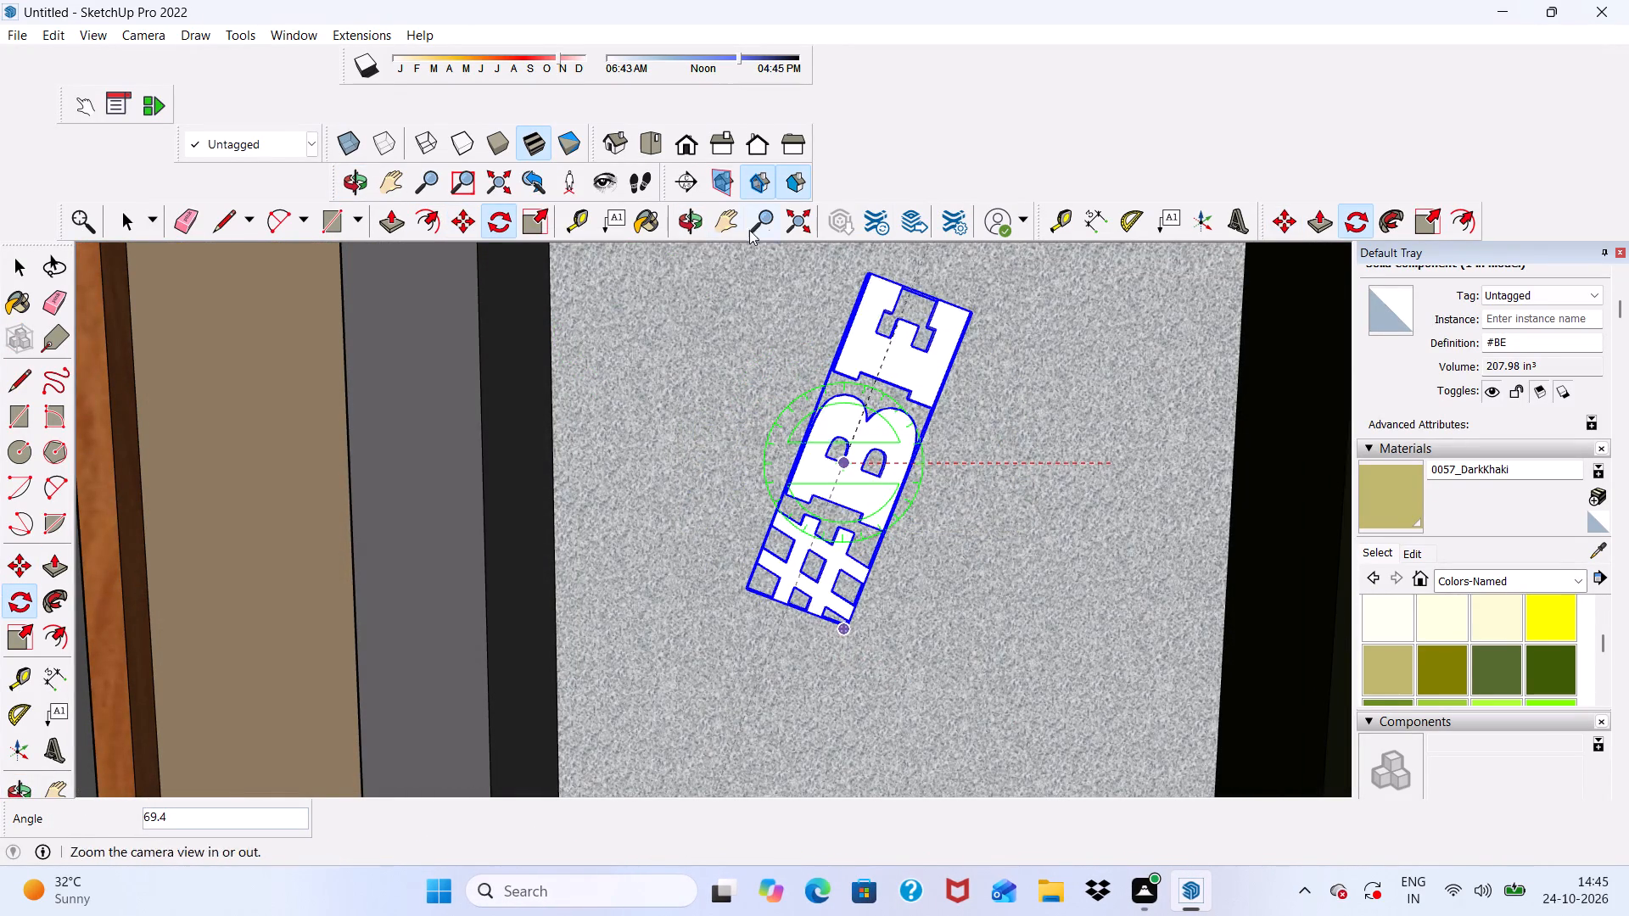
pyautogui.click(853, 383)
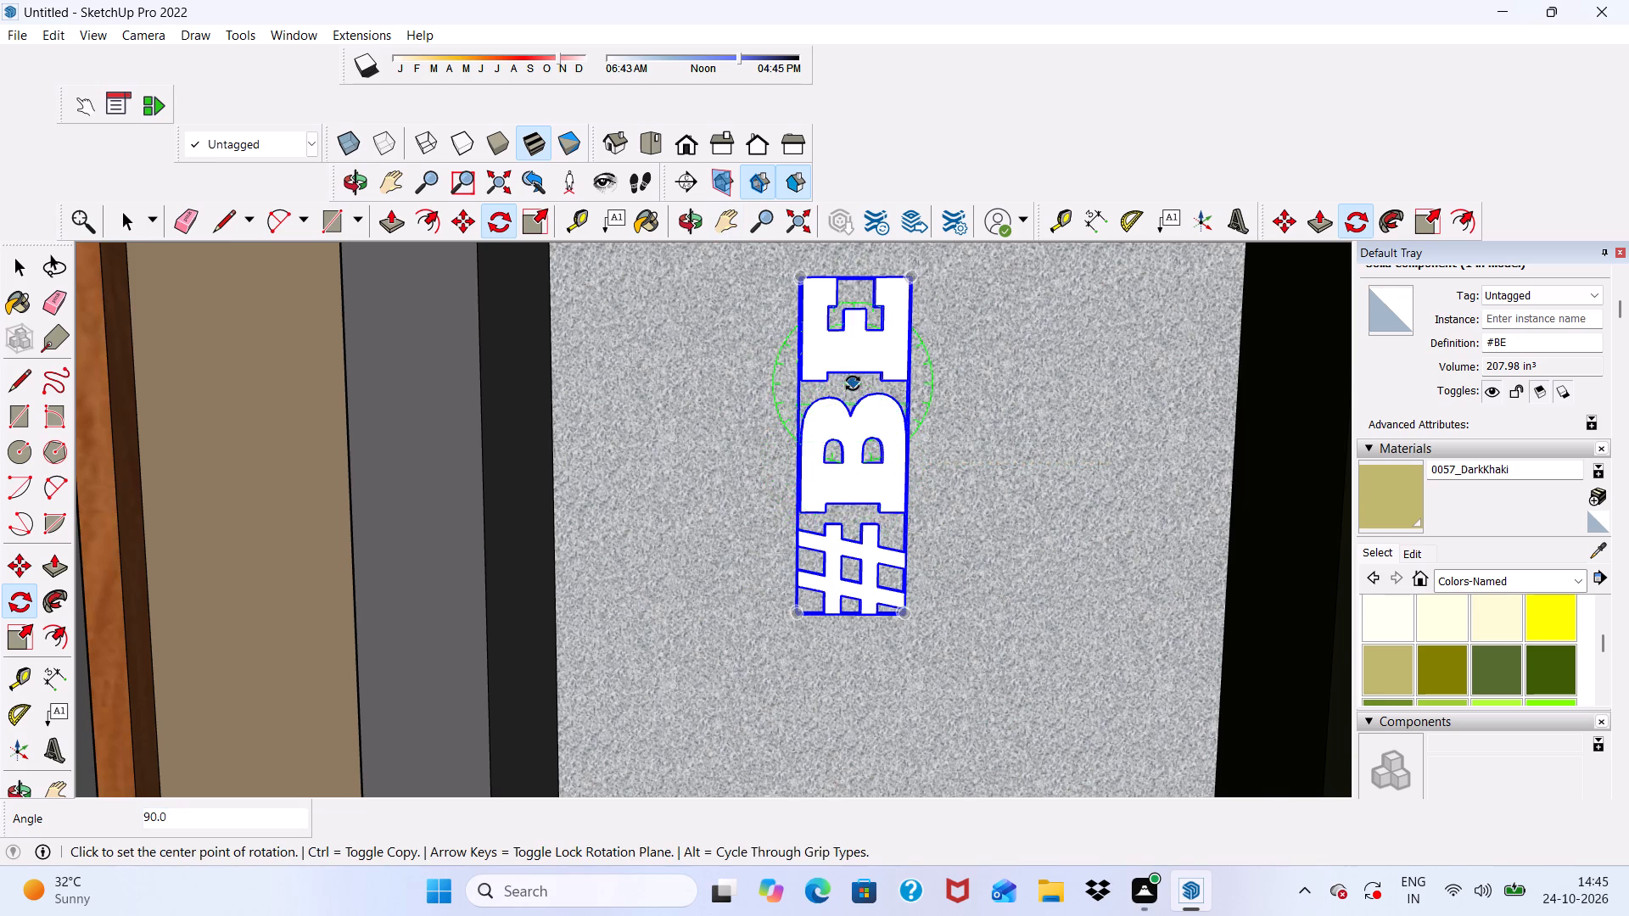
# Check how the vertical #BE text sits on the light grey wall compared with the #BE HERE BE THERE lettering.
pyautogui.scroll(-11, 837, 399)
pyautogui.moveTo(926, 633); pyautogui.dragTo(833, 731, button='middle')
pyautogui.scroll(-1, 841, 726)
pyautogui.scroll(-6, 742, 594)
pyautogui.scroll(2, 805, 553)
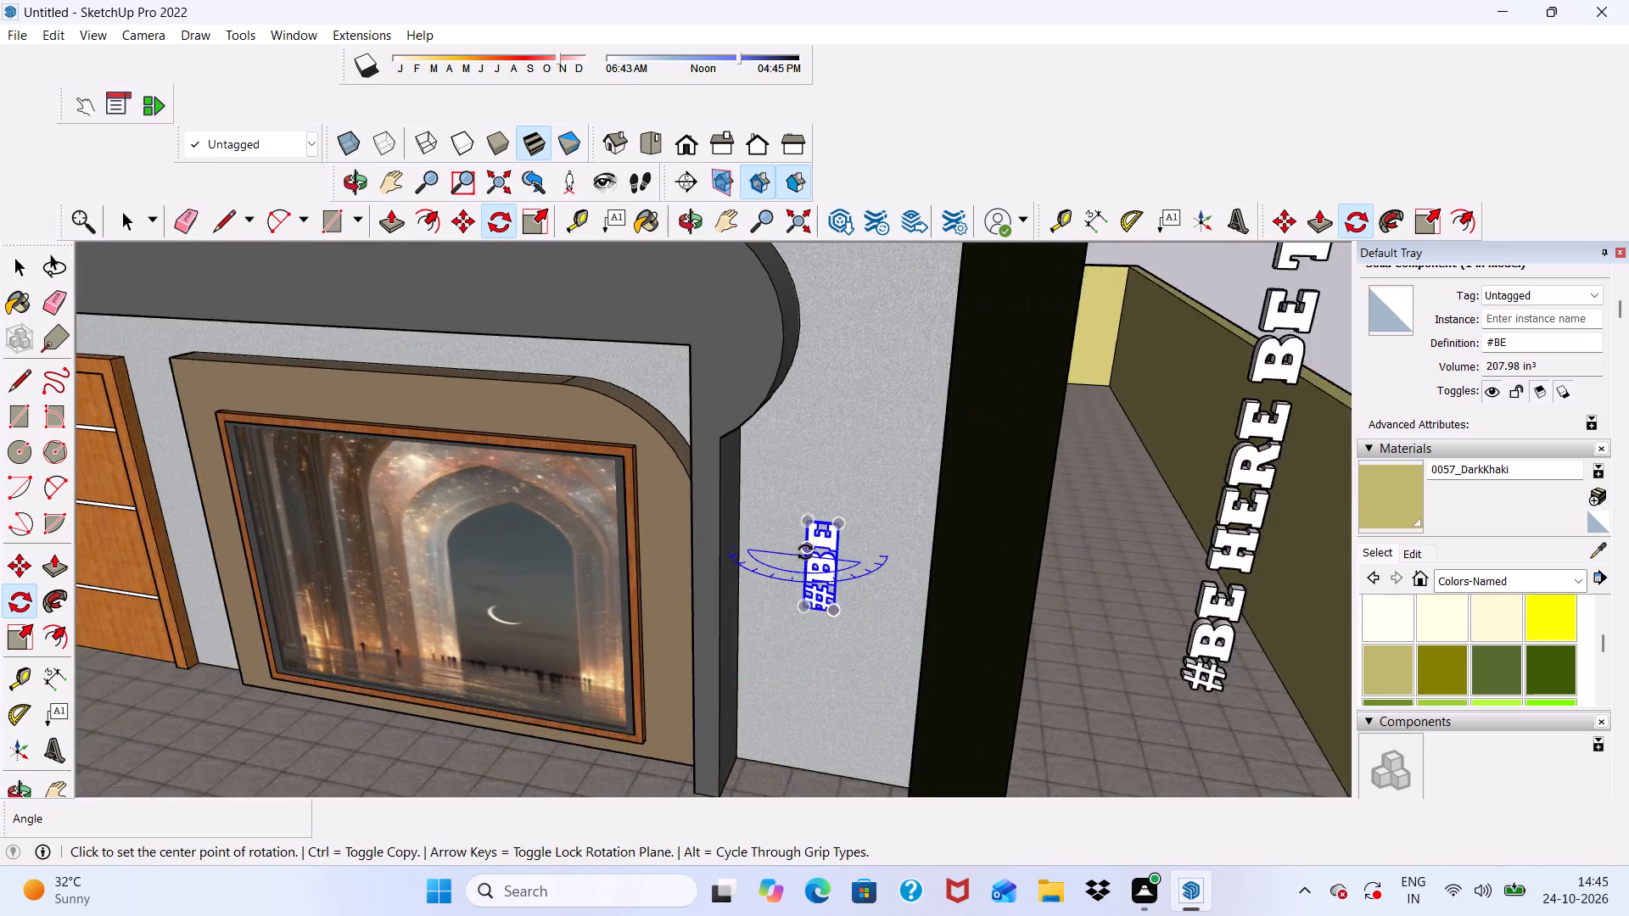
pyautogui.scroll(8, 805, 552)
pyautogui.press('space')
pyautogui.scroll(-5, 809, 493)
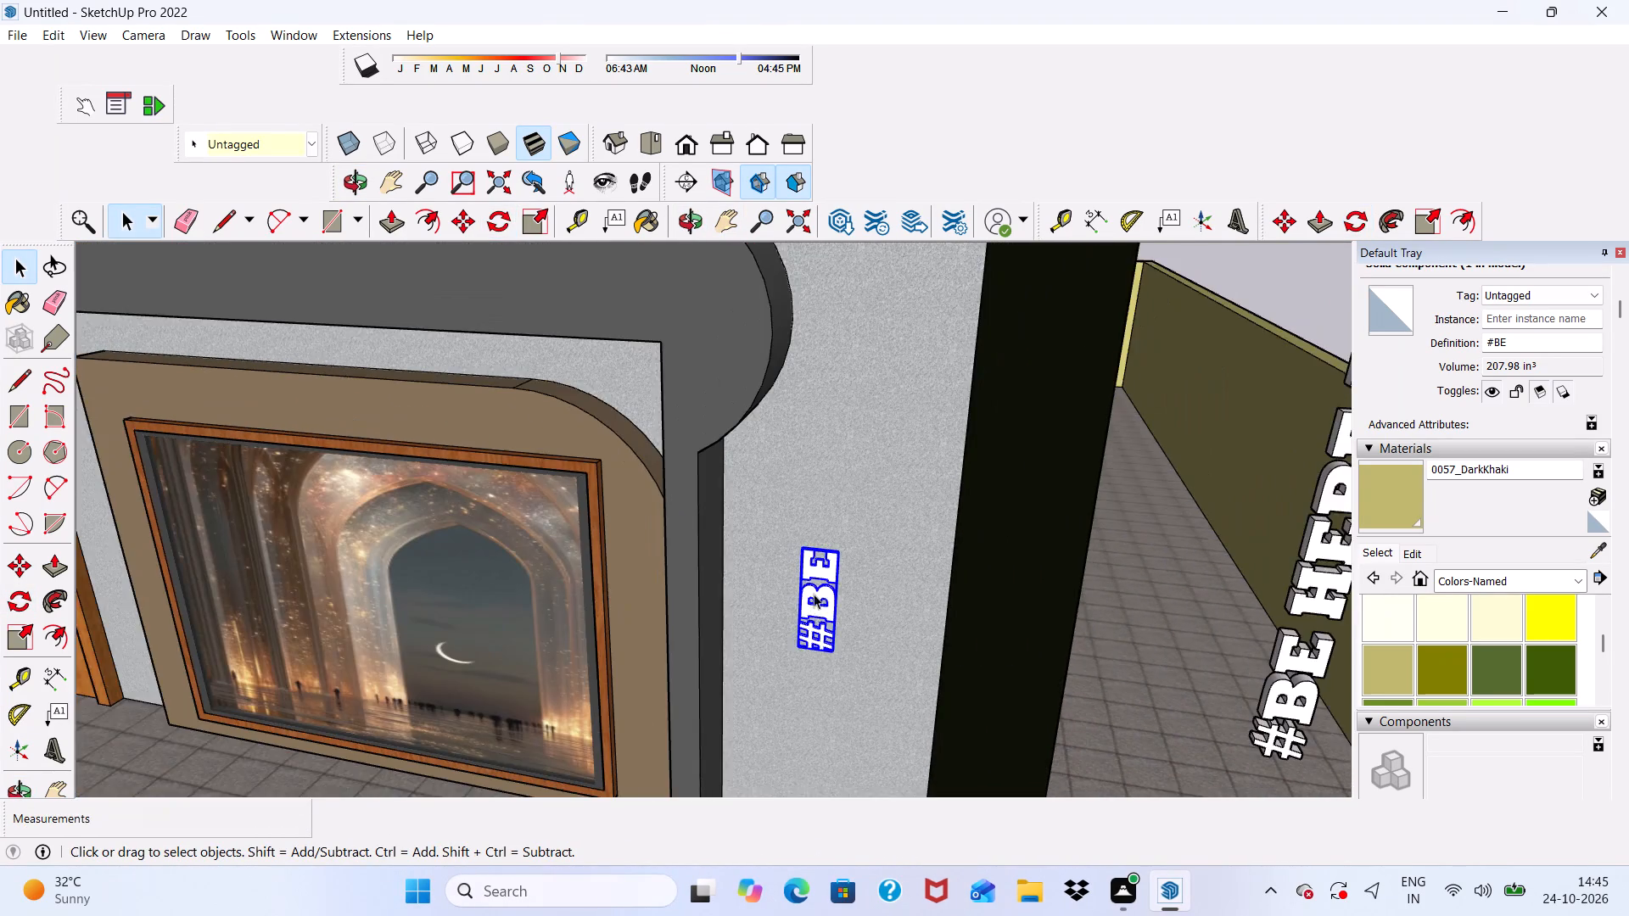
pyautogui.scroll(5, 803, 535)
pyautogui.scroll(-10, 811, 518)
pyautogui.scroll(5, 831, 623)
pyautogui.scroll(-1, 823, 546)
pyautogui.scroll(5, 808, 689)
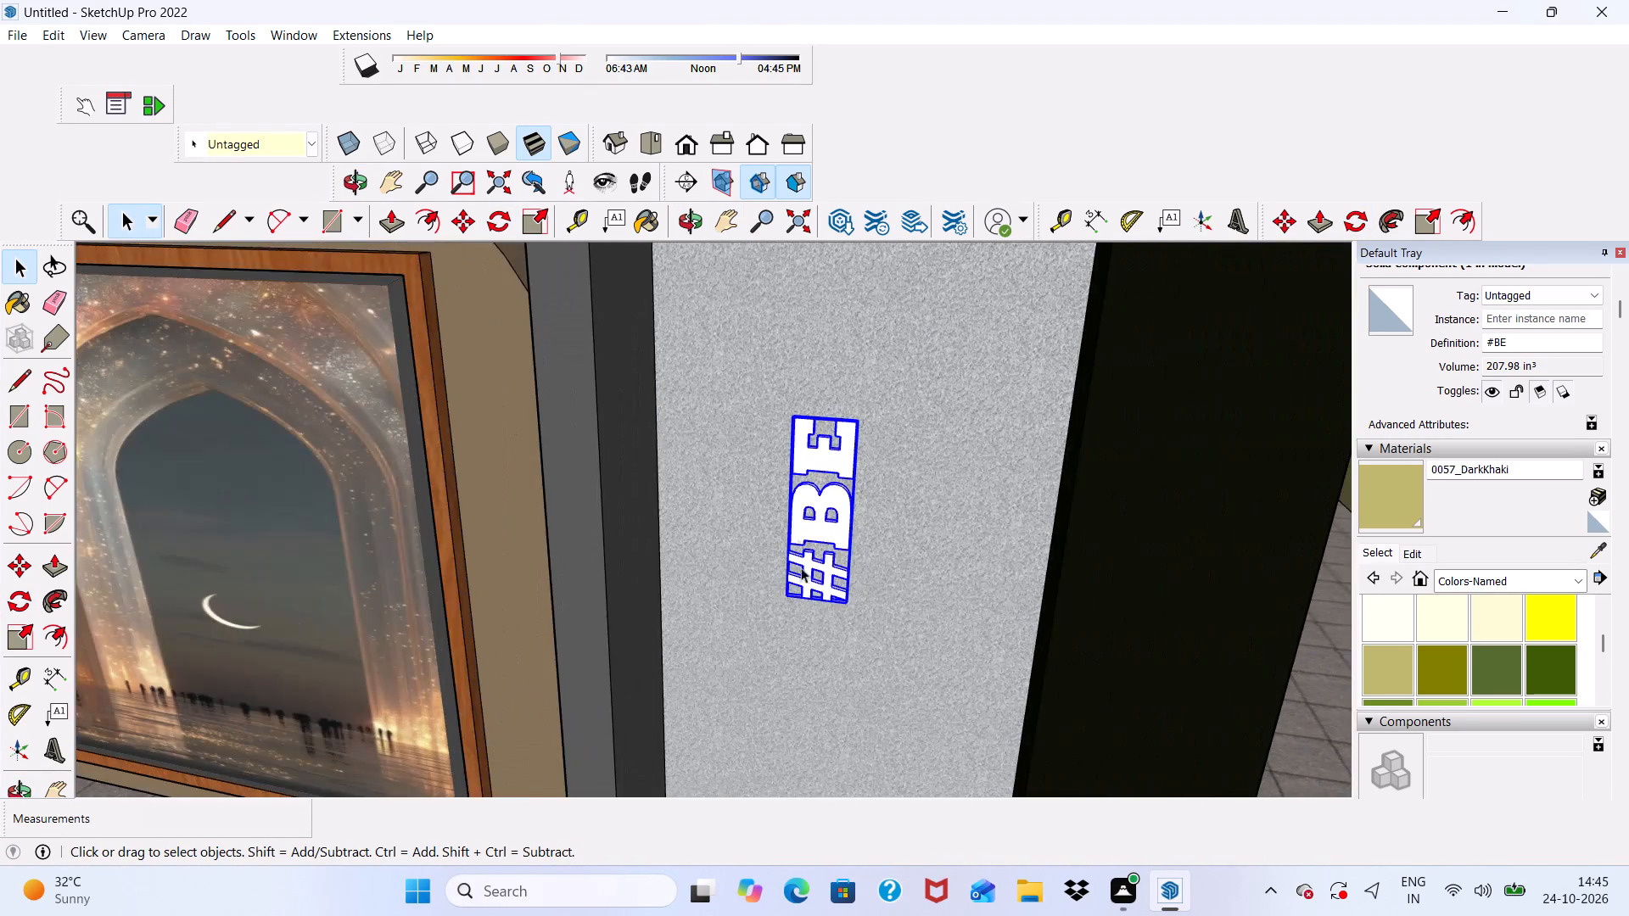
pyautogui.scroll(-3, 797, 508)
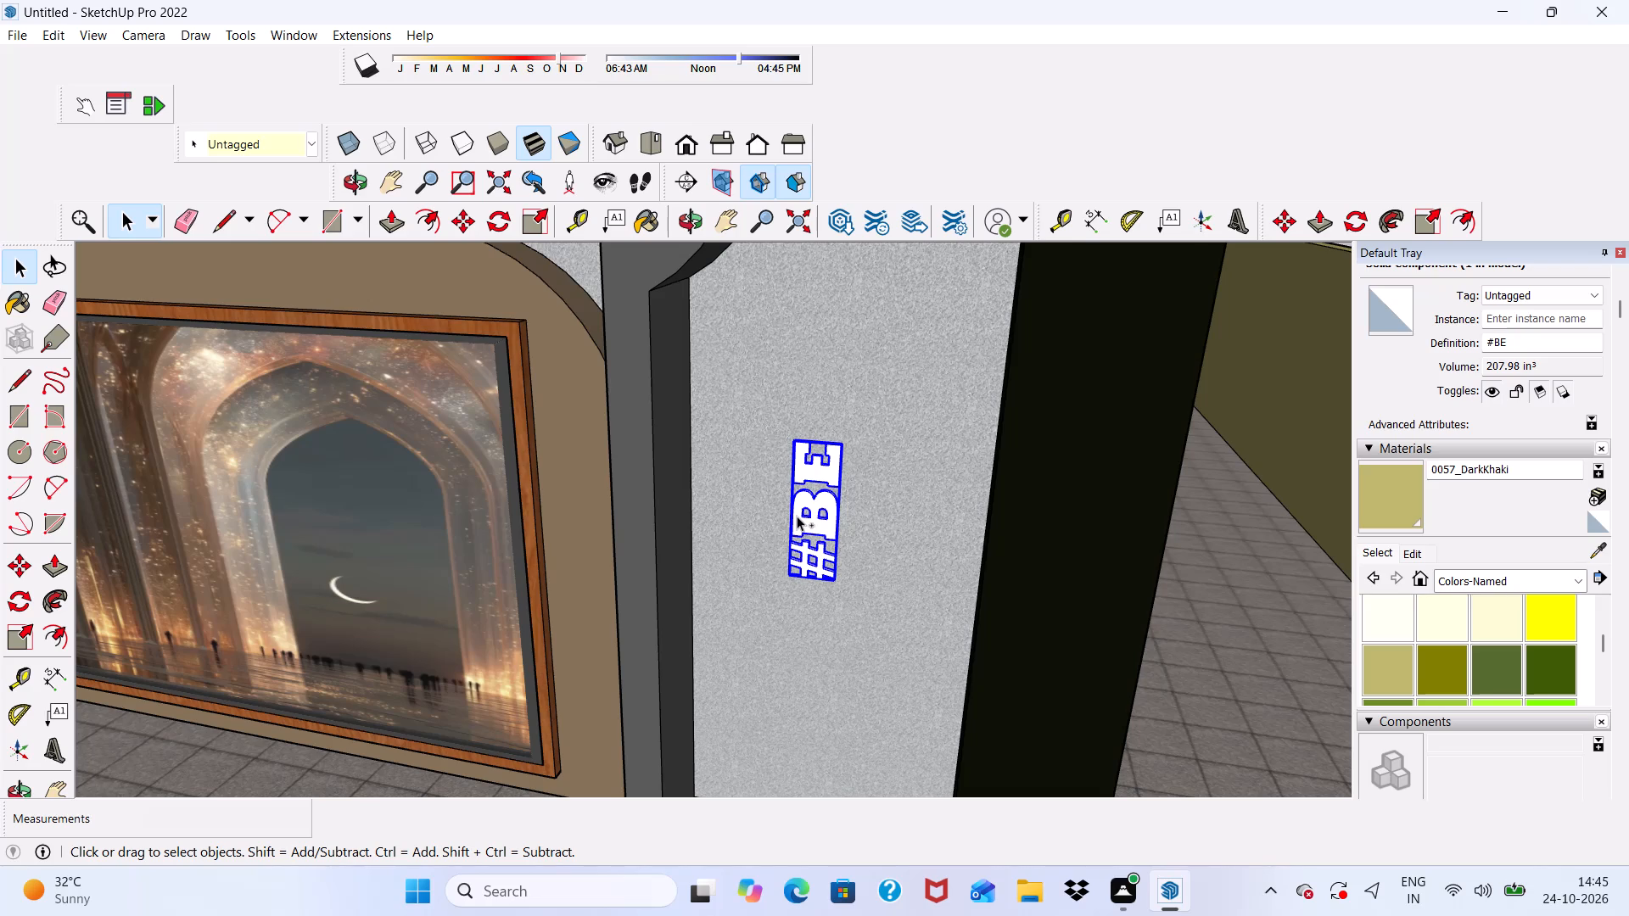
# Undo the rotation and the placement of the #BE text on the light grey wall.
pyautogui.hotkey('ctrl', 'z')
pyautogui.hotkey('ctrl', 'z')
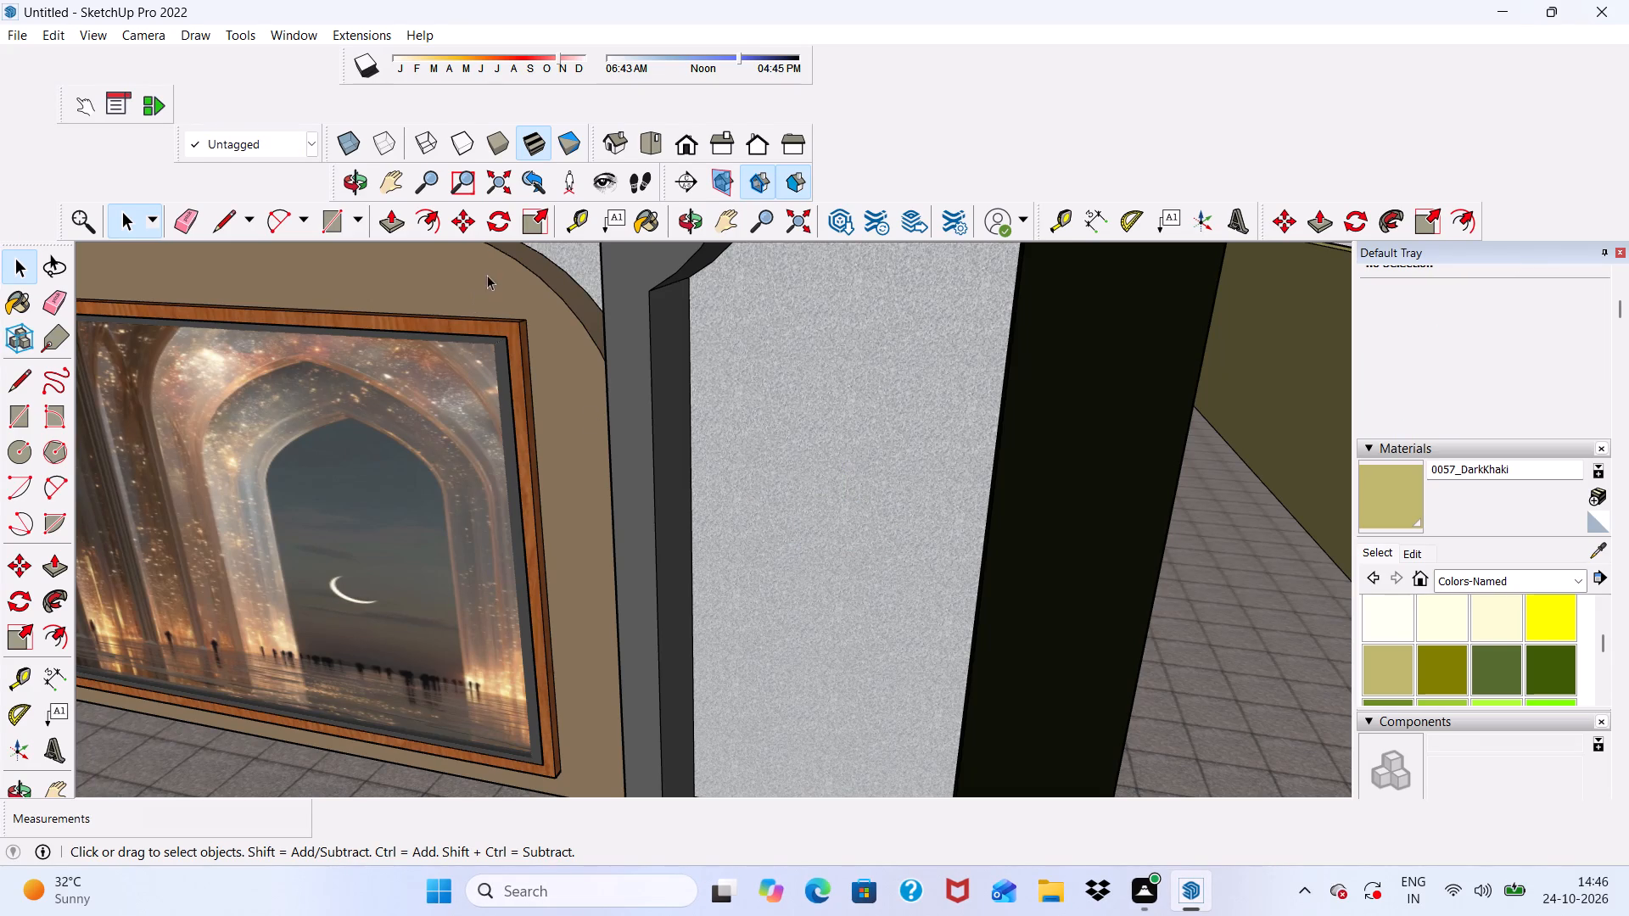
# Create 3D text reading # BE HERE BE THERE, 10" high and extruded 1", and place it on the light grey wall beside the dark grey pier.
pyautogui.click(52, 746)
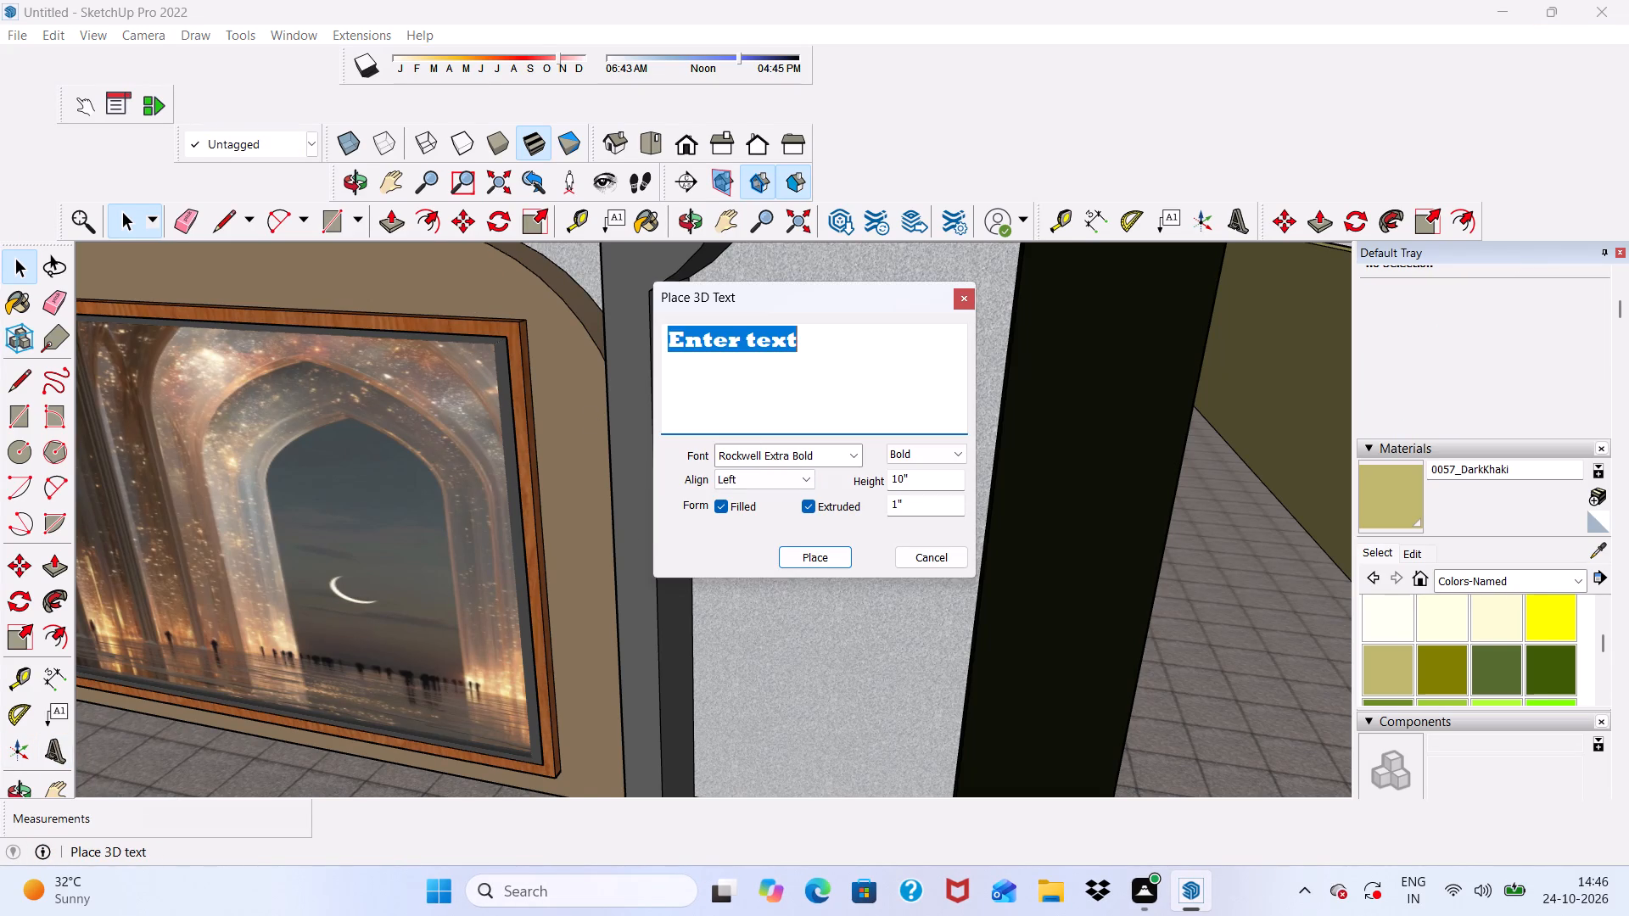
pyautogui.click(800, 343)
pyautogui.press('BackSpace')
pyautogui.press('BackSpace')
pyautogui.press('BackSpace')
pyautogui.press('BackSpace')
pyautogui.press('BackSpace')
pyautogui.press('BackSpace')
pyautogui.press('BackSpace')
pyautogui.press('BackSpace')
pyautogui.press('BackSpace')
pyautogui.press('BackSpace')
pyautogui.press('BackSpace')
pyautogui.press('BackSpace')
pyautogui.press('BackSpace')
pyautogui.press('BackSpace')
pyautogui.press('BackSpace')
pyautogui.press('BackSpace')
pyautogui.press('BackSpace')
pyautogui.press('BackSpace')
pyautogui.press('BackSpace')
pyautogui.press('BackSpace')
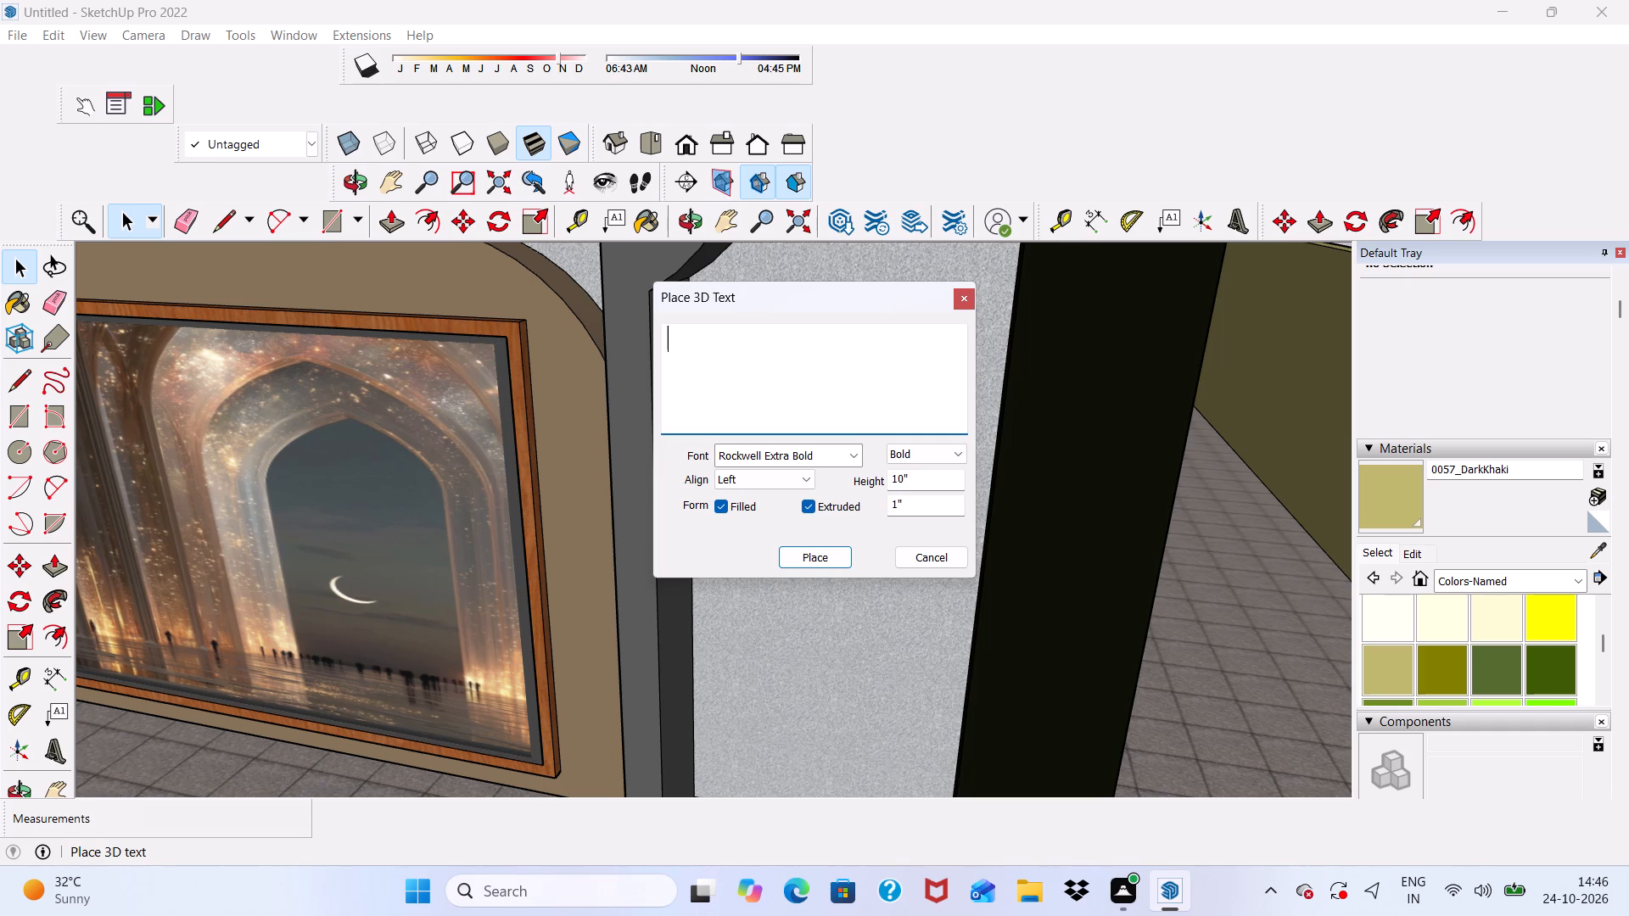
pyautogui.hotkey('shift', '#')
pyautogui.press('space')
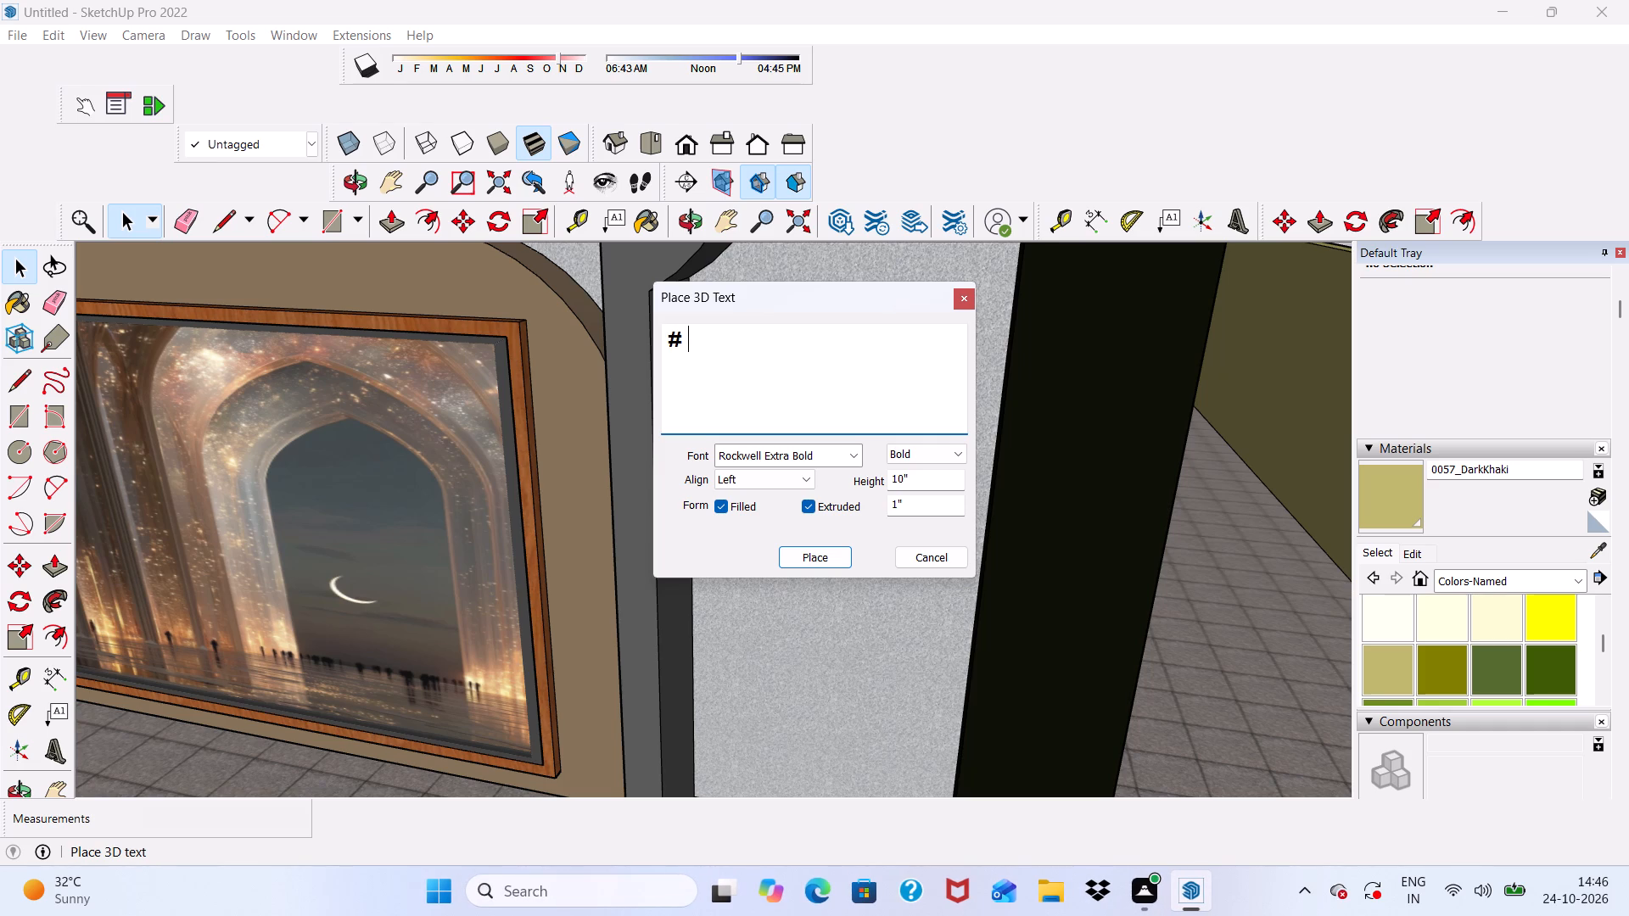
pyautogui.write('BE')
pyautogui.press('space')
pyautogui.write('HERE')
pyautogui.press('space')
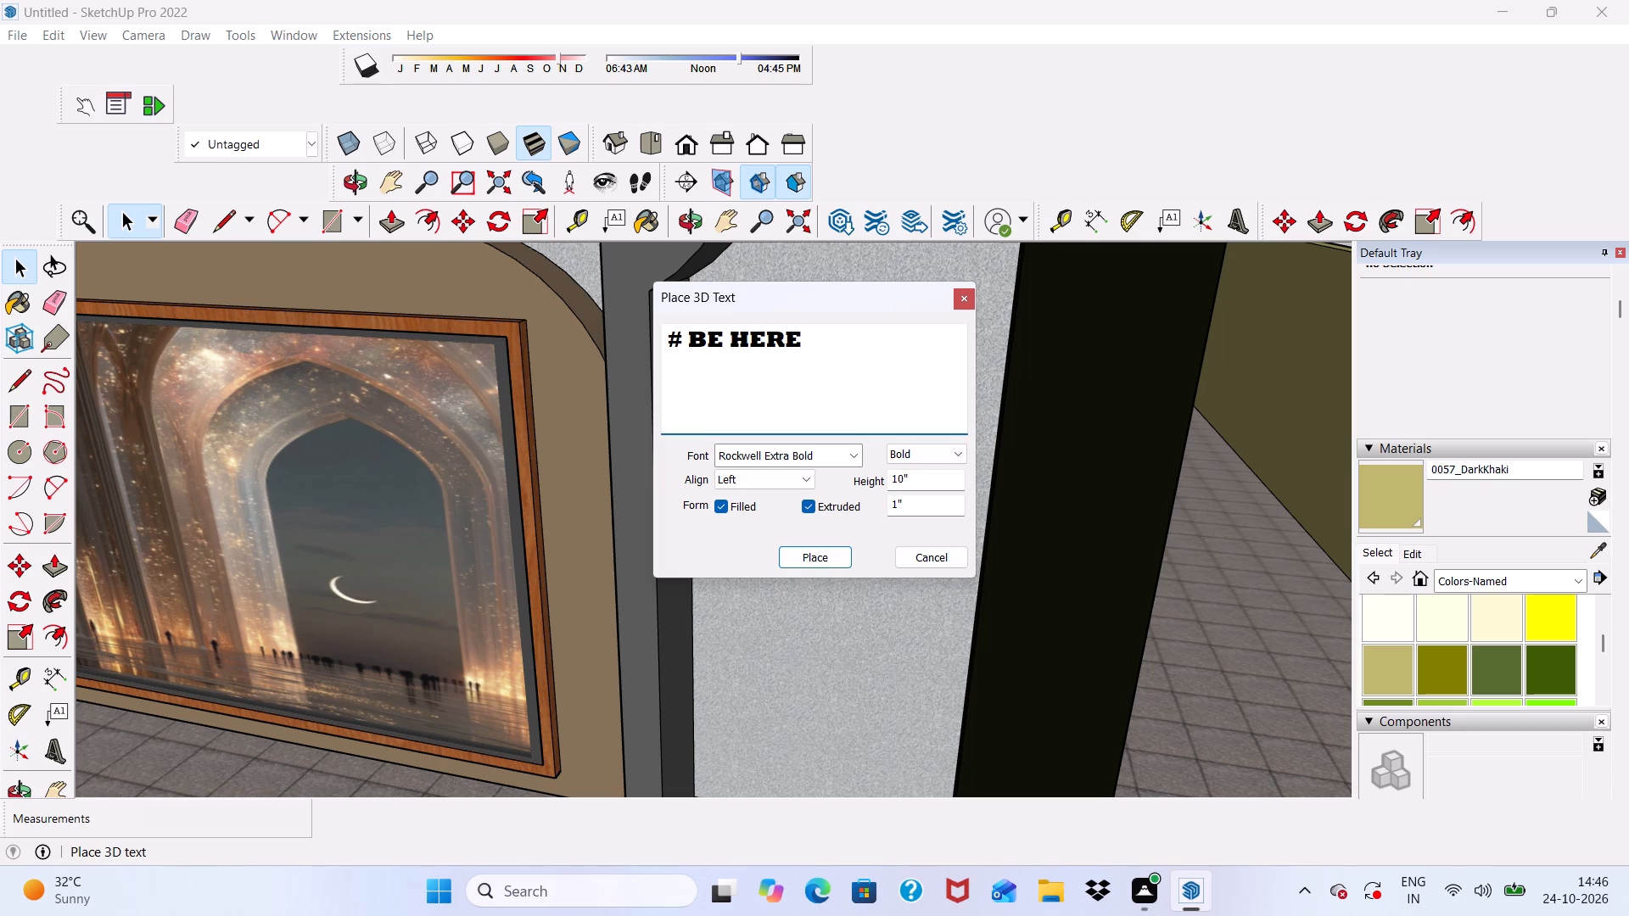
pyautogui.write('BE THERE')
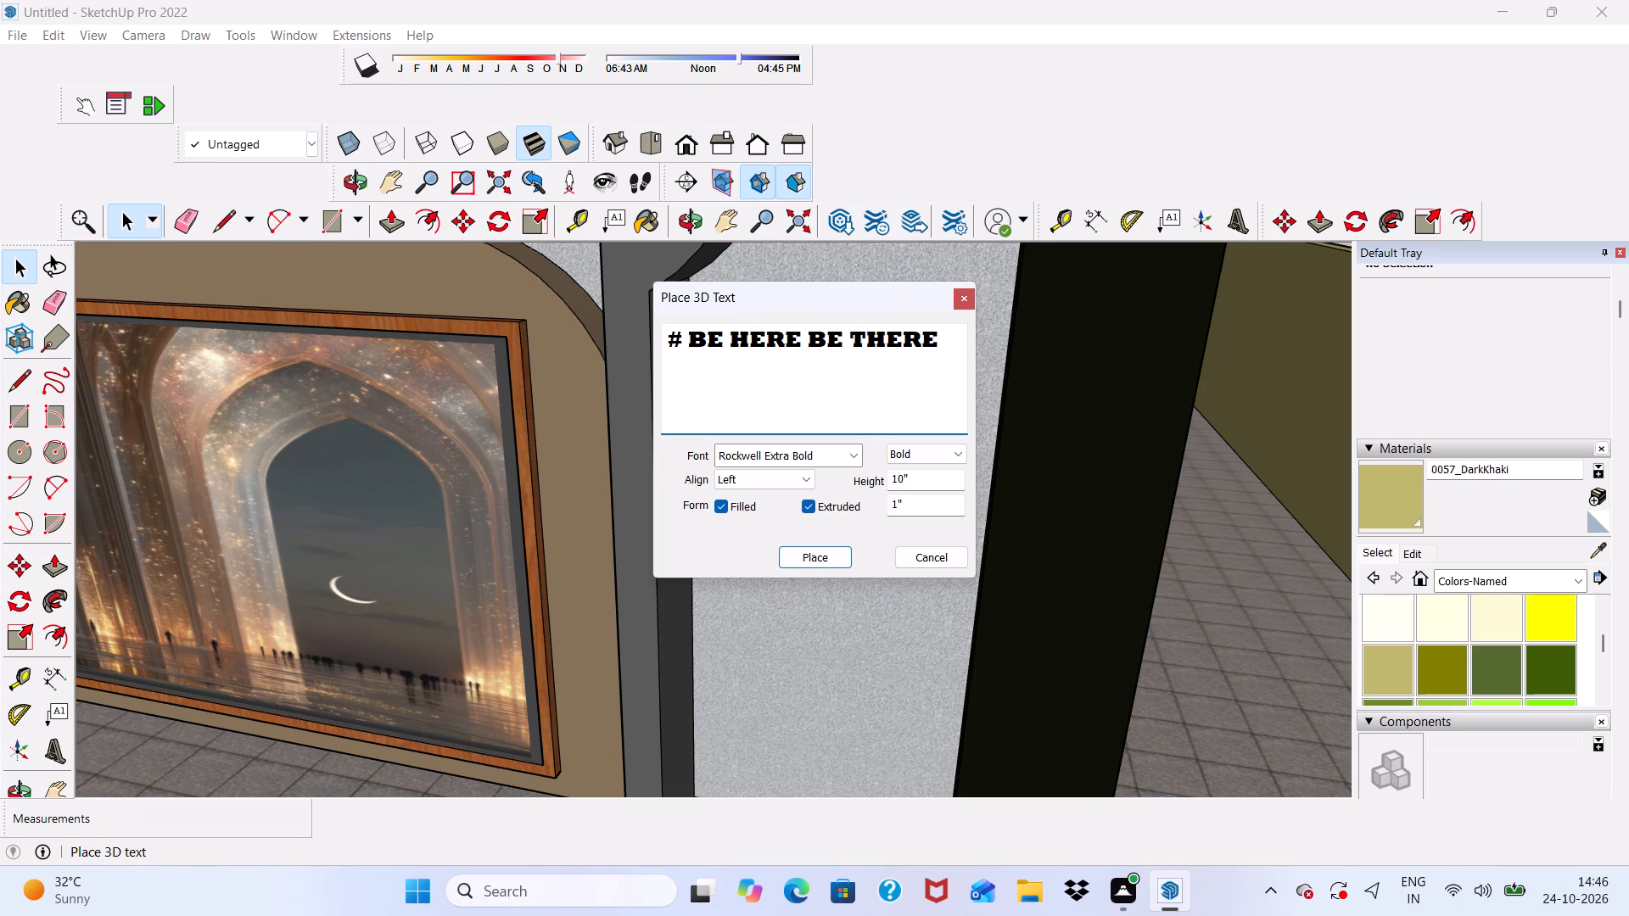
pyautogui.click(823, 554)
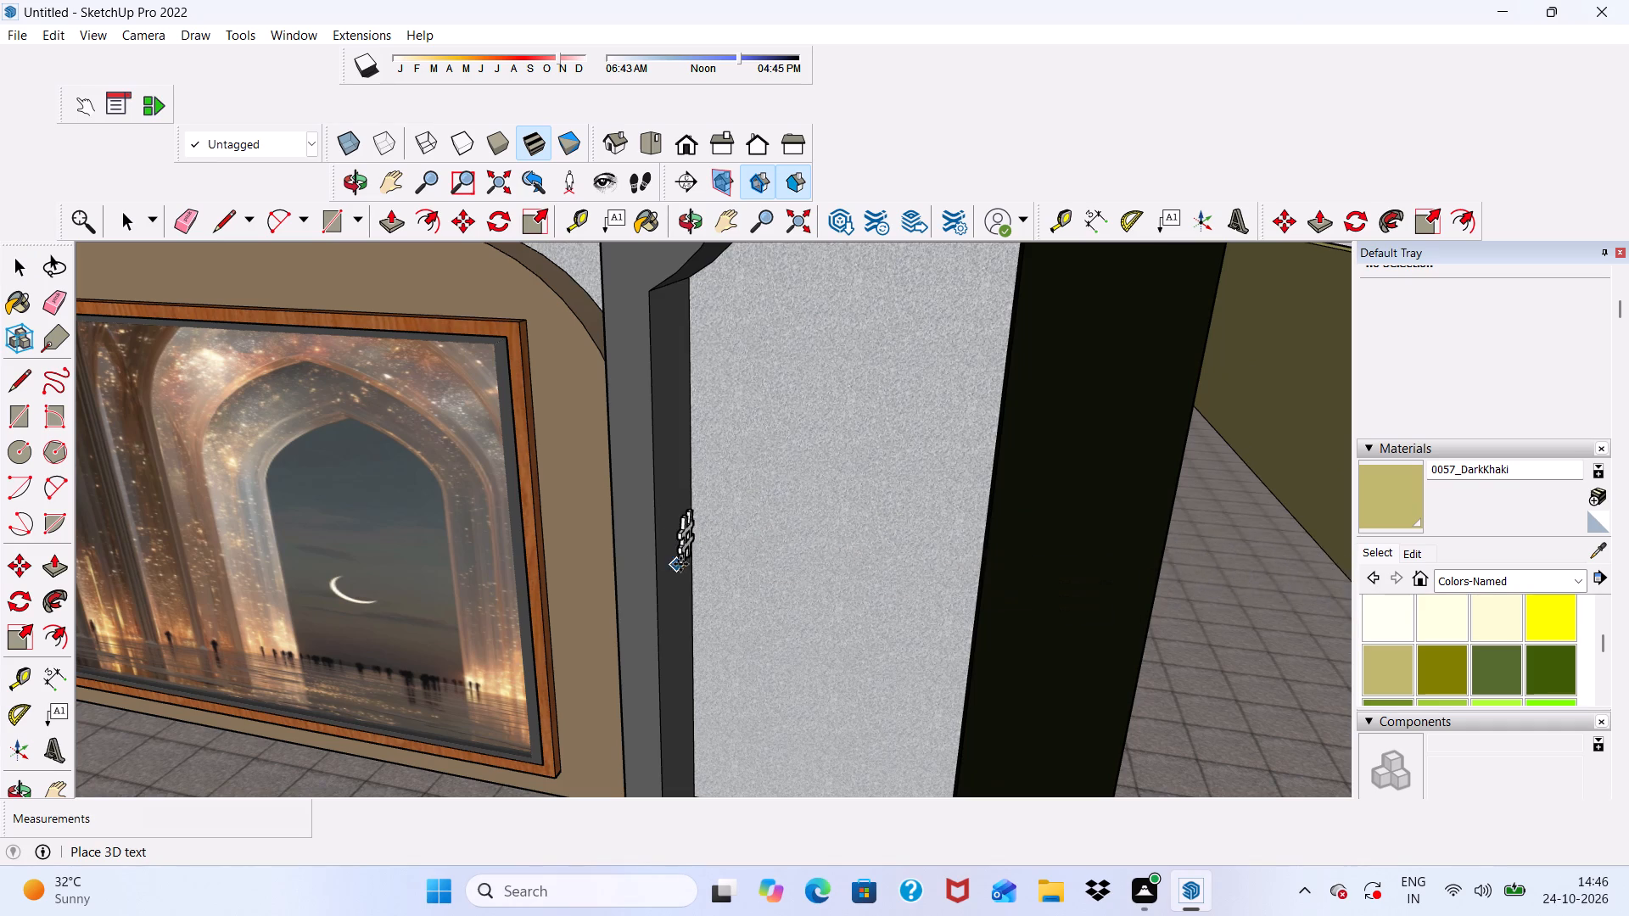
pyautogui.scroll(8, 716, 477)
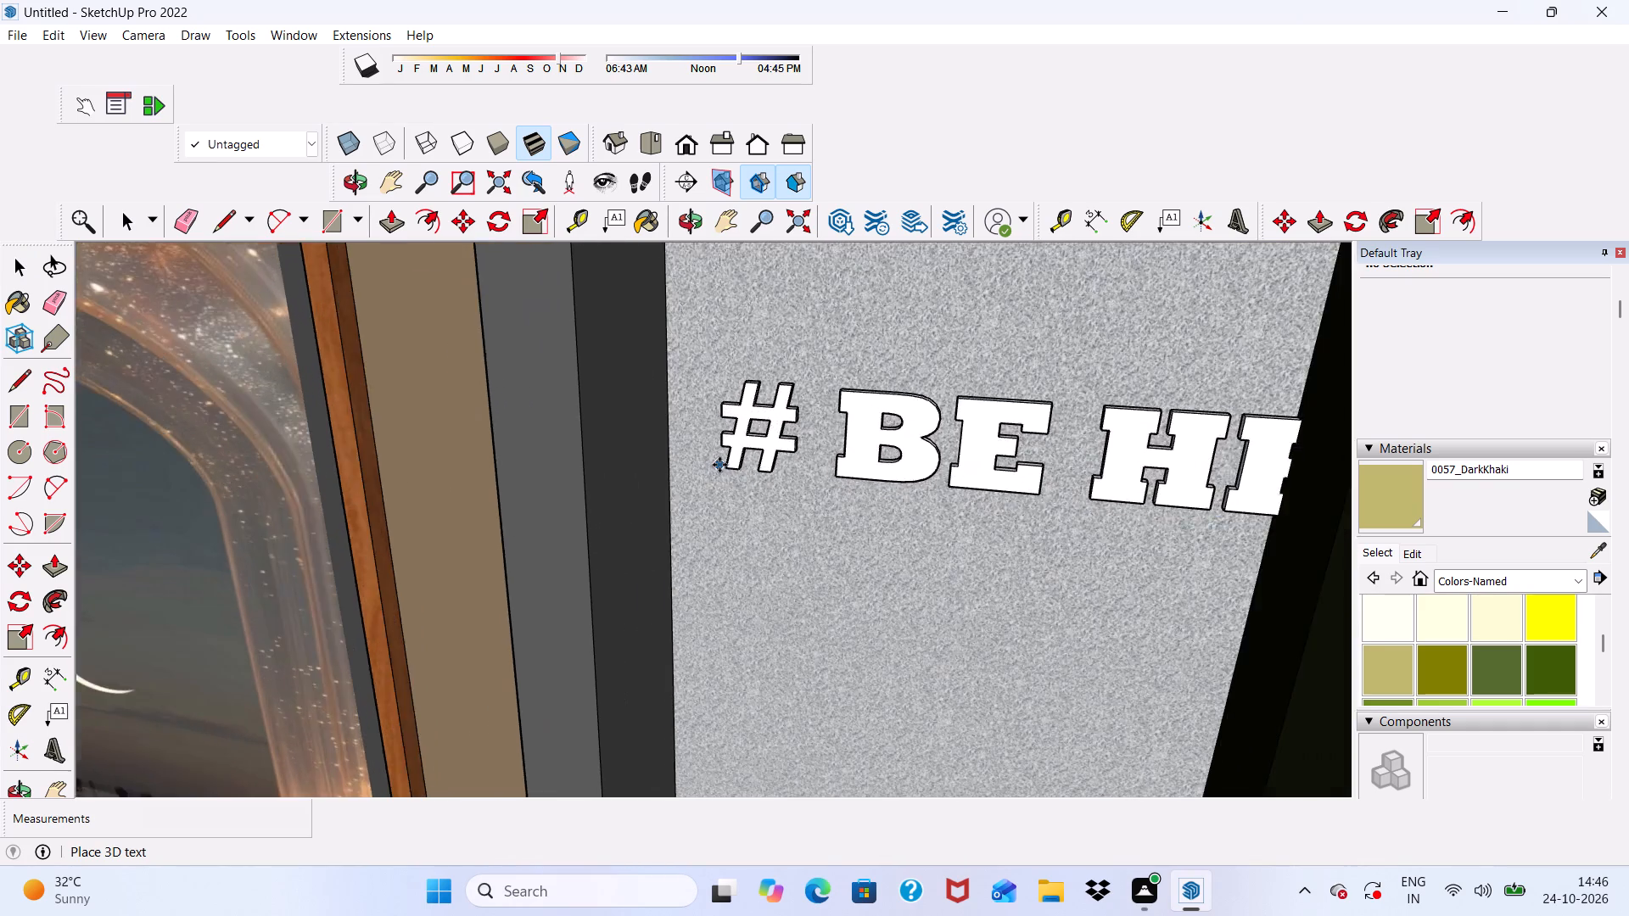
pyautogui.scroll(3, 719, 465)
pyautogui.click(707, 415)
# Rotate the new # BE HERE BE THERE text about 90° in the wall plane so it reads vertically from bottom to top.
pyautogui.scroll(-5, 708, 405)
pyautogui.moveTo(830, 454); pyautogui.dragTo(725, 655, button='middle')
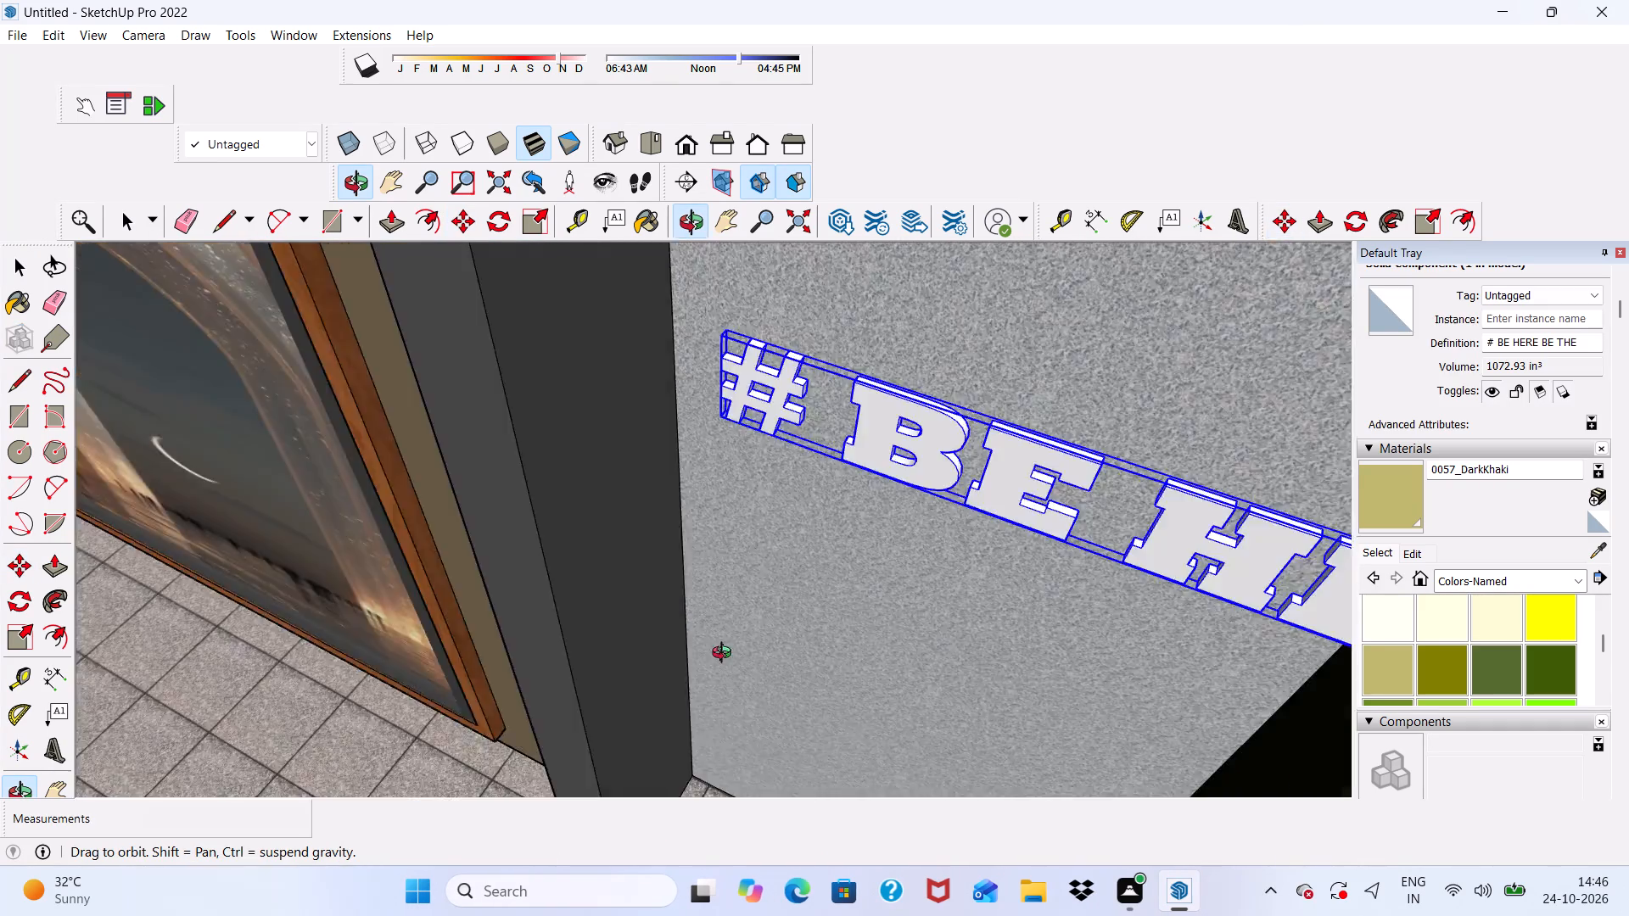
pyautogui.moveTo(725, 655); pyautogui.dragTo(834, 566, button='middle')
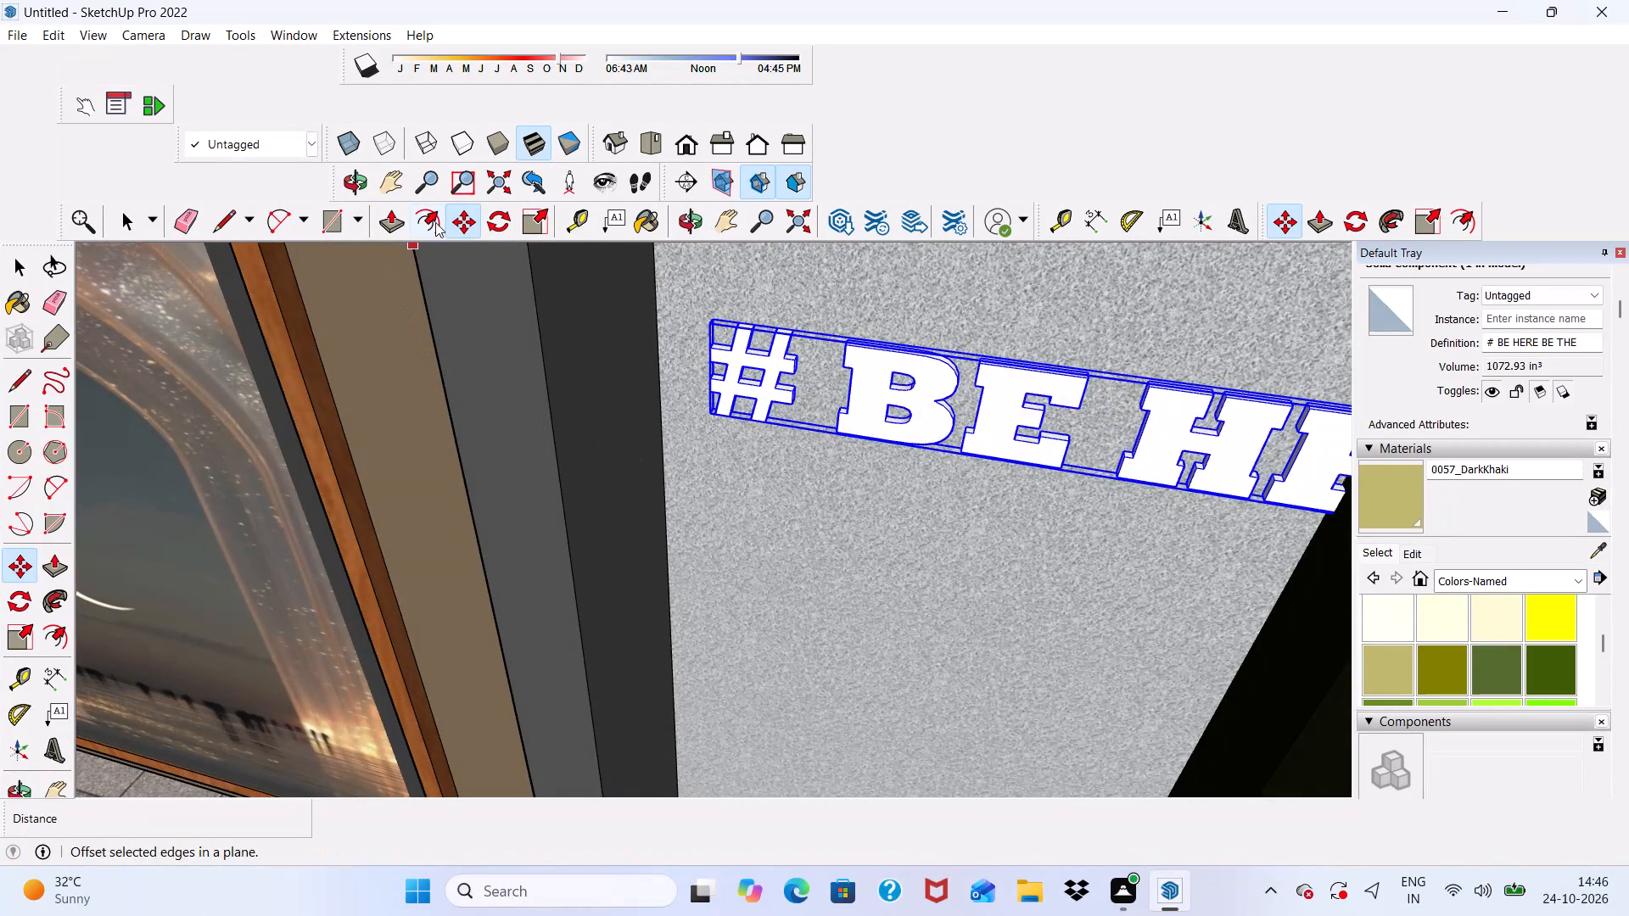
pyautogui.click(498, 217)
pyautogui.scroll(-9, 1000, 381)
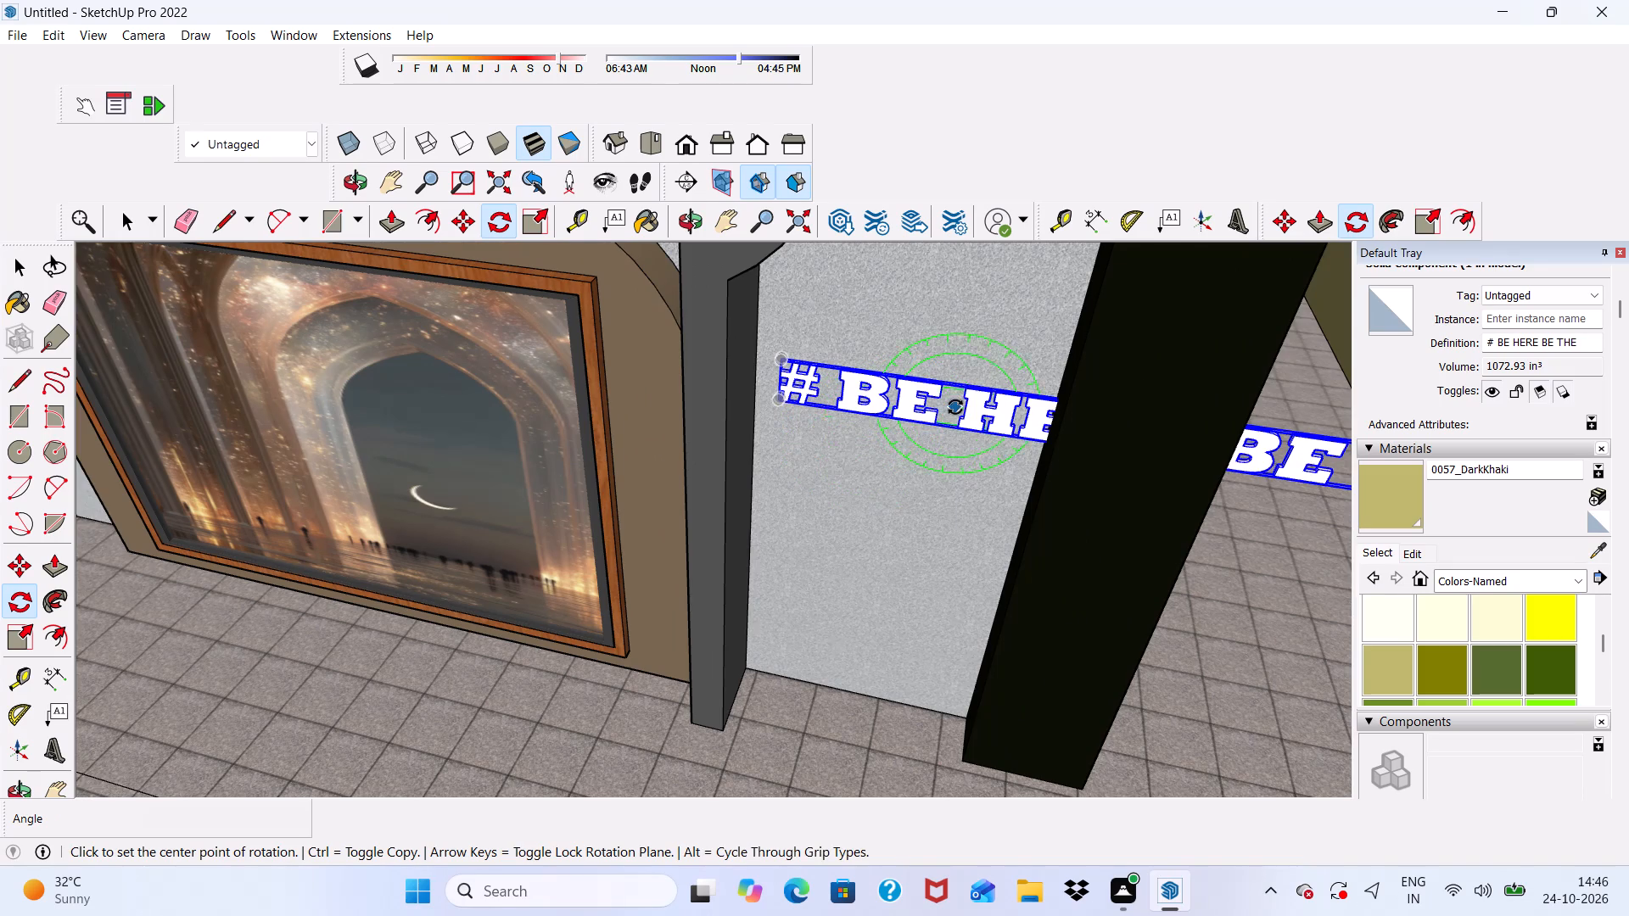
pyautogui.scroll(1, 955, 407)
pyautogui.click(993, 410)
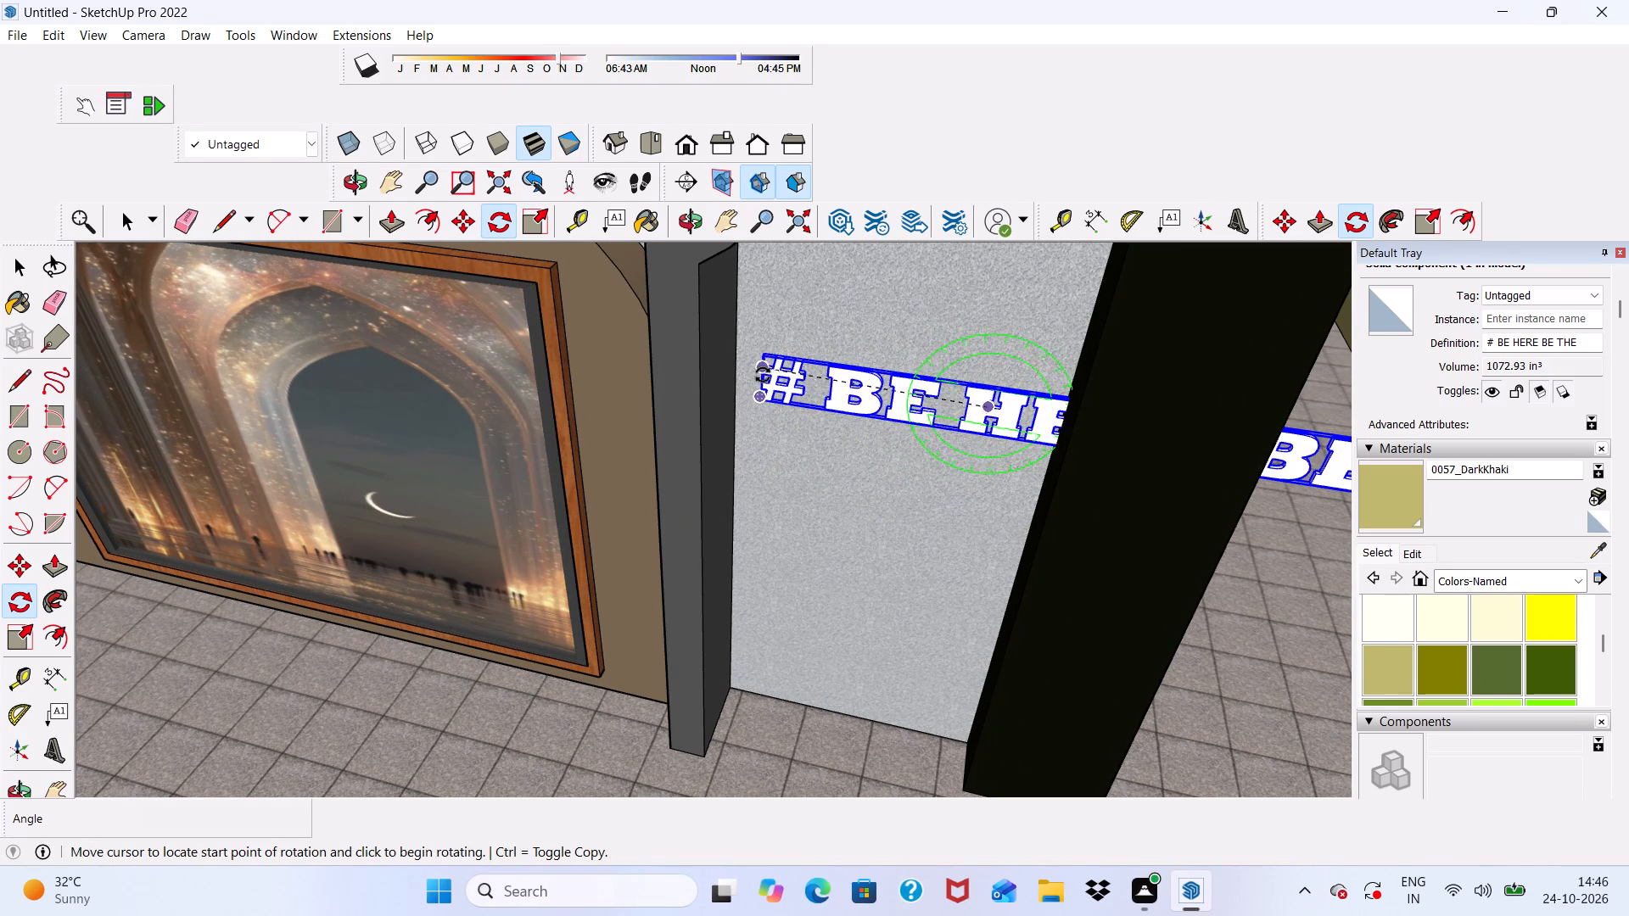
pyautogui.click(1011, 297)
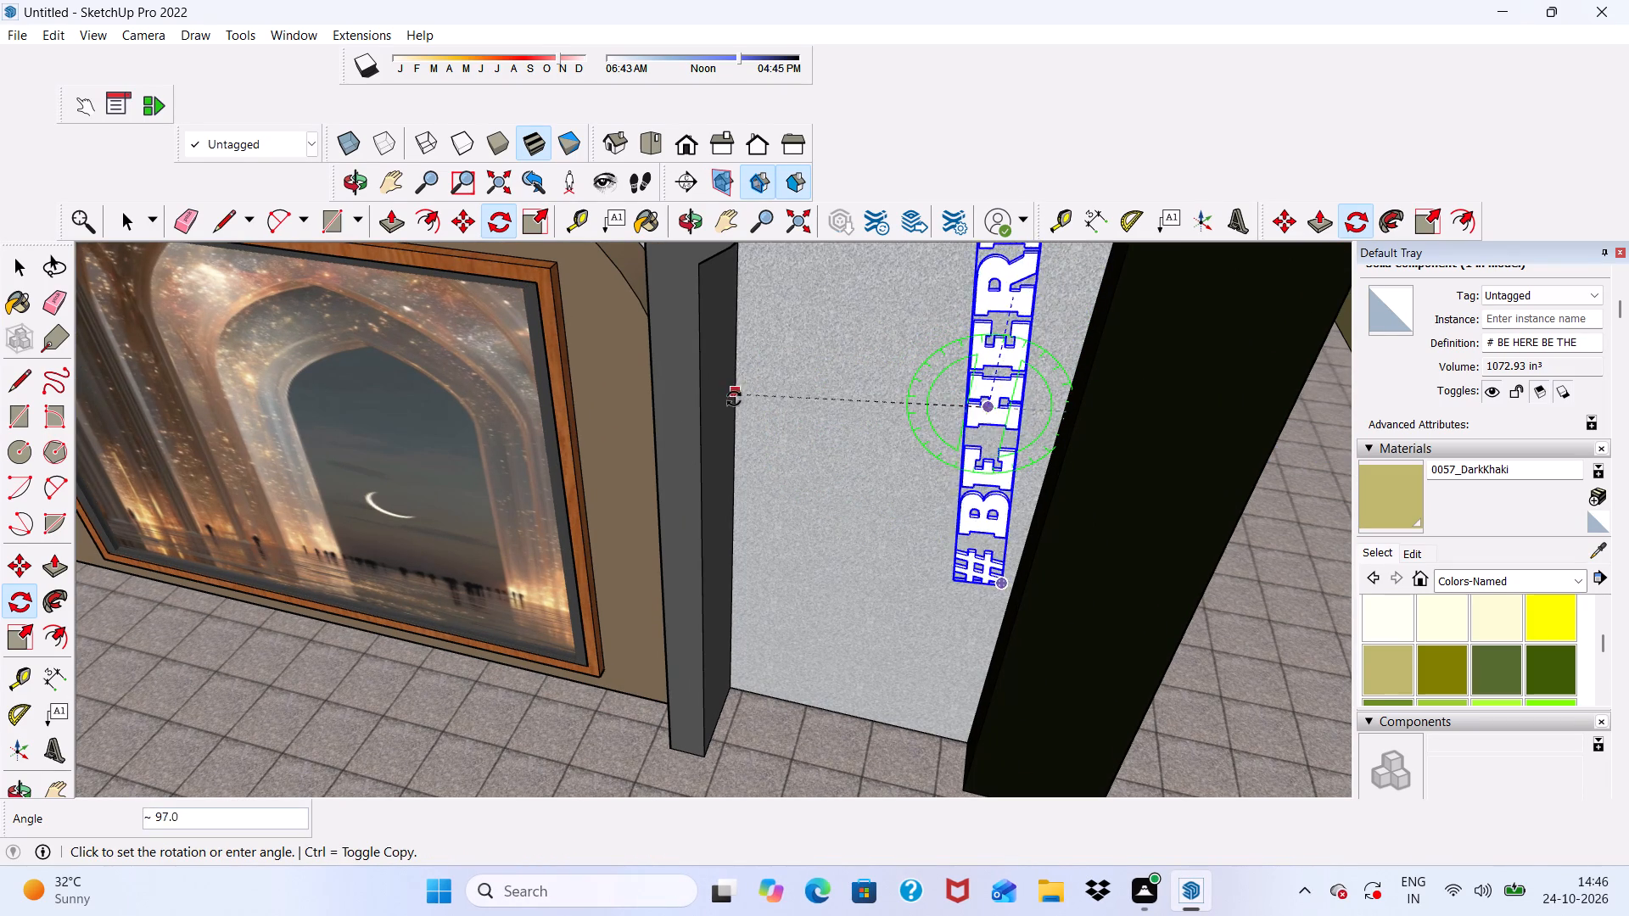
pyautogui.click(782, 374)
pyautogui.scroll(-11, 770, 394)
pyautogui.scroll(6, 846, 297)
pyautogui.scroll(-10, 851, 310)
pyautogui.scroll(3, 1182, 432)
pyautogui.press('space')
pyautogui.scroll(-1, 1306, 427)
pyautogui.scroll(6, 1307, 412)
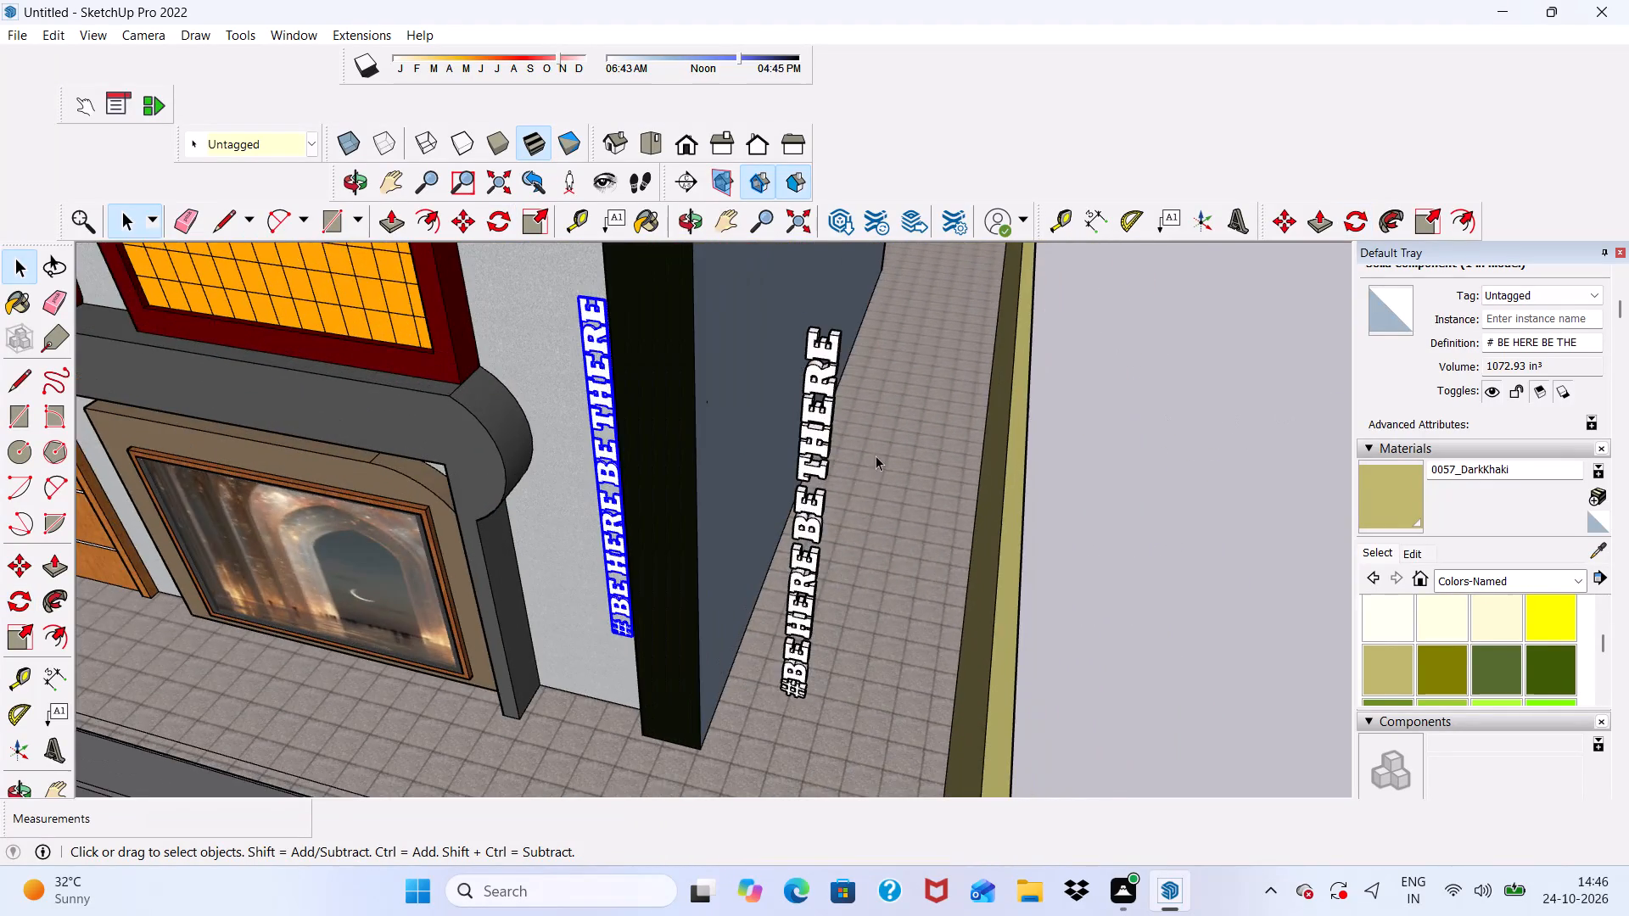
# Move the vertical text about 1' 3" along the light grey wall, away from the black column, and deselect it.
pyautogui.scroll(5, 523, 494)
pyautogui.scroll(-5, 531, 482)
pyautogui.moveTo(560, 483); pyautogui.dragTo(727, 403, button='middle')
pyautogui.scroll(4, 647, 439)
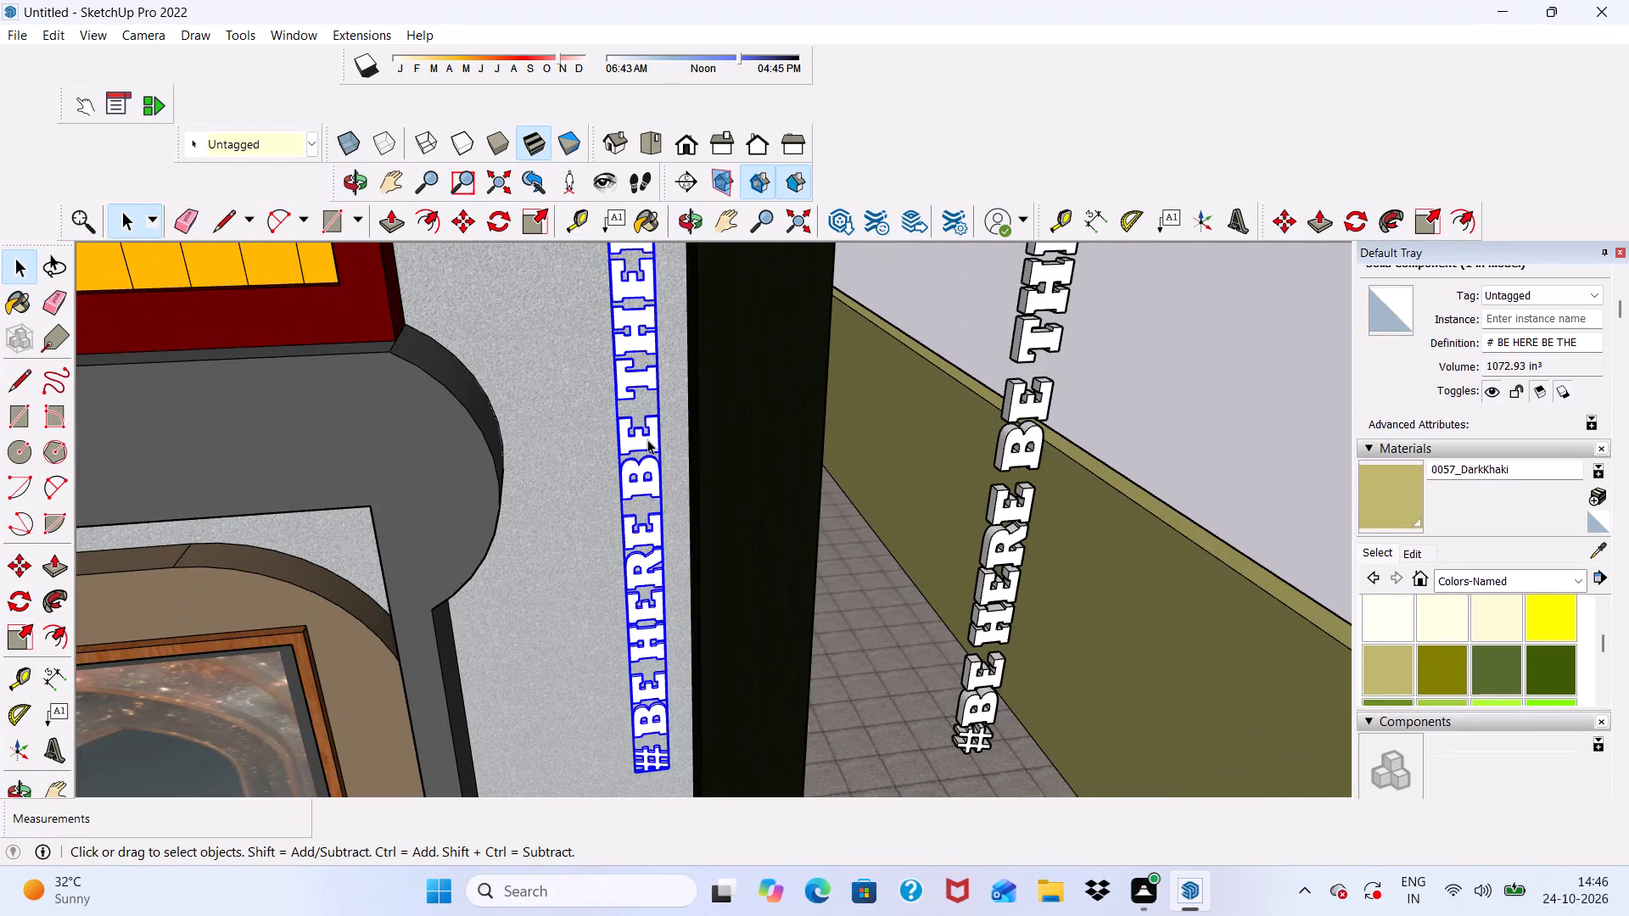
pyautogui.click(647, 439)
pyautogui.click(456, 219)
pyautogui.scroll(-4, 475, 202)
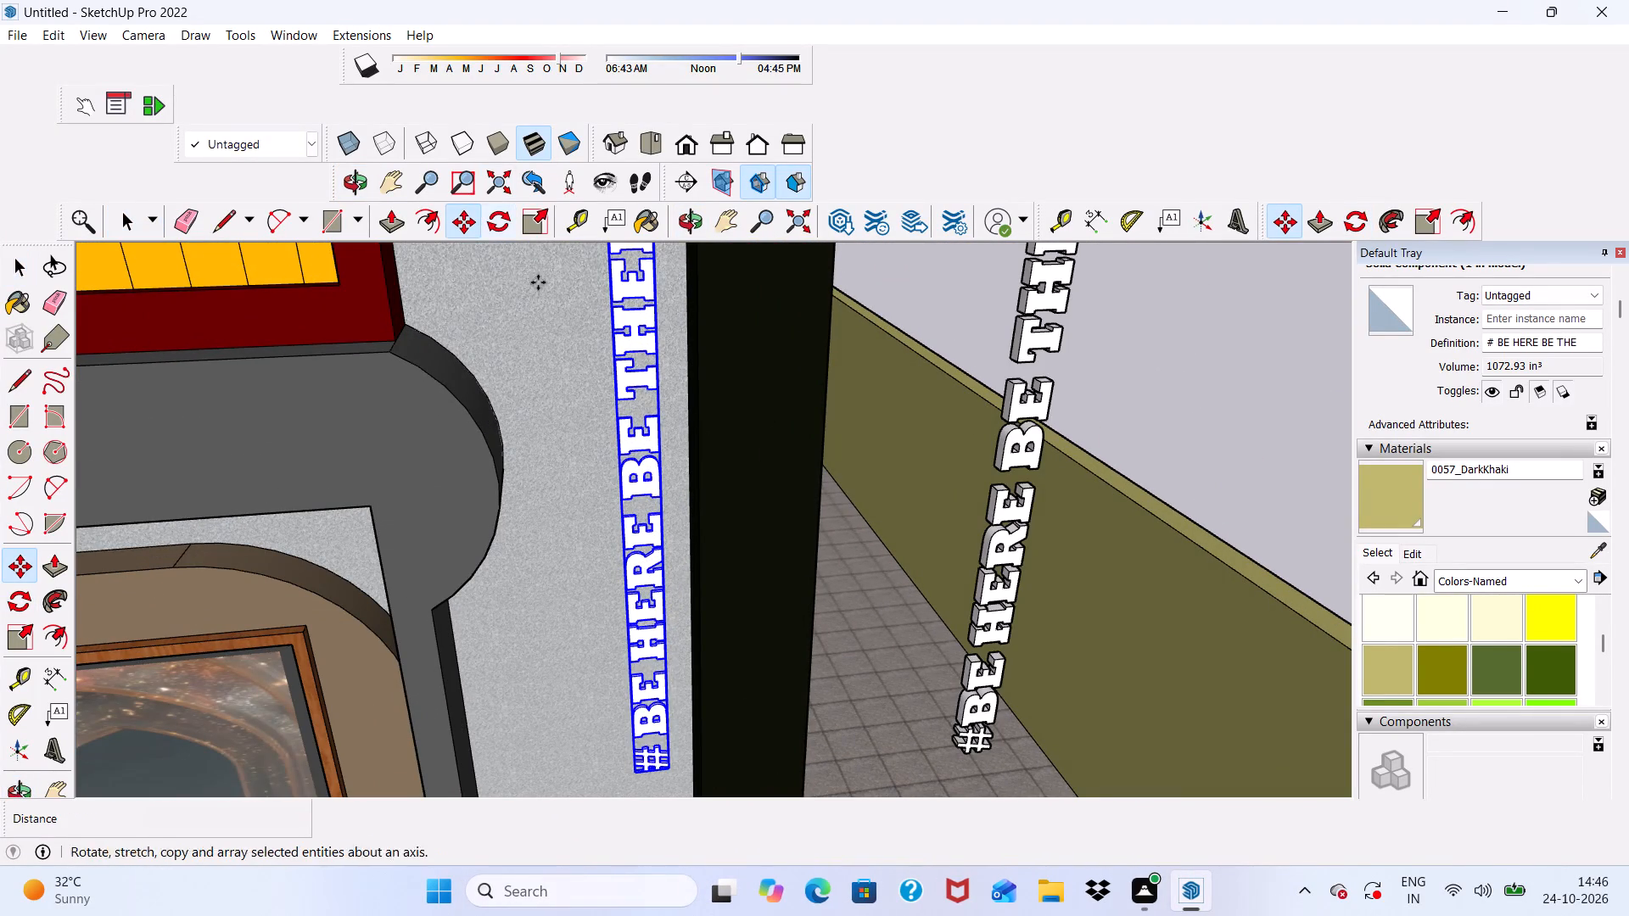
pyautogui.scroll(-2, 538, 282)
pyautogui.scroll(-9, 610, 394)
pyautogui.scroll(14, 667, 659)
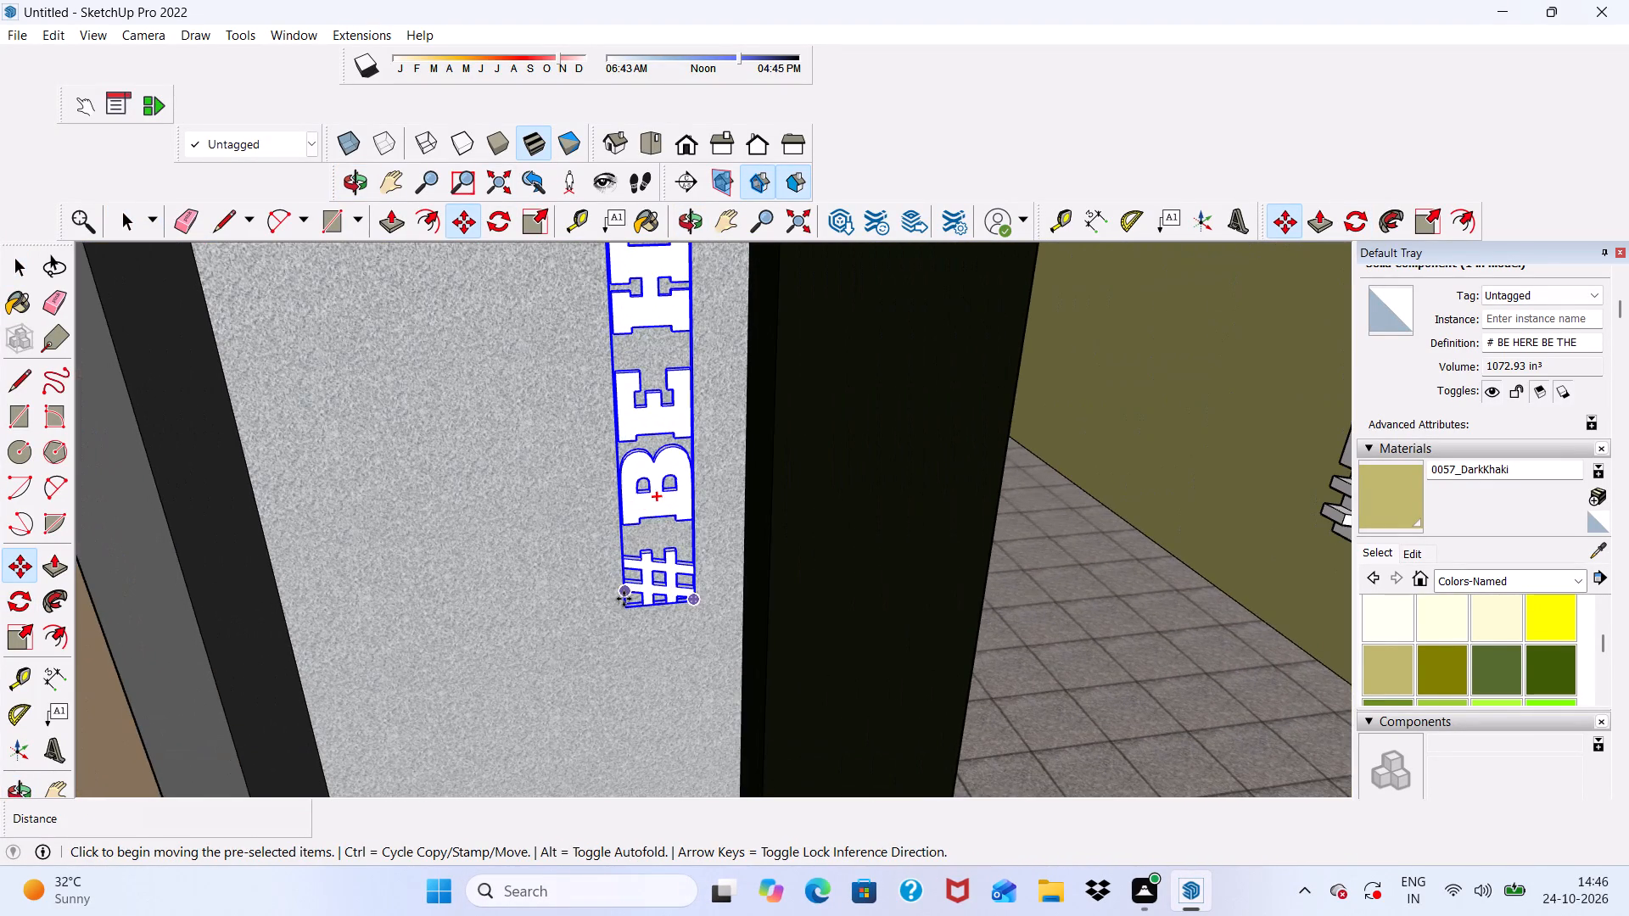
pyautogui.click(623, 608)
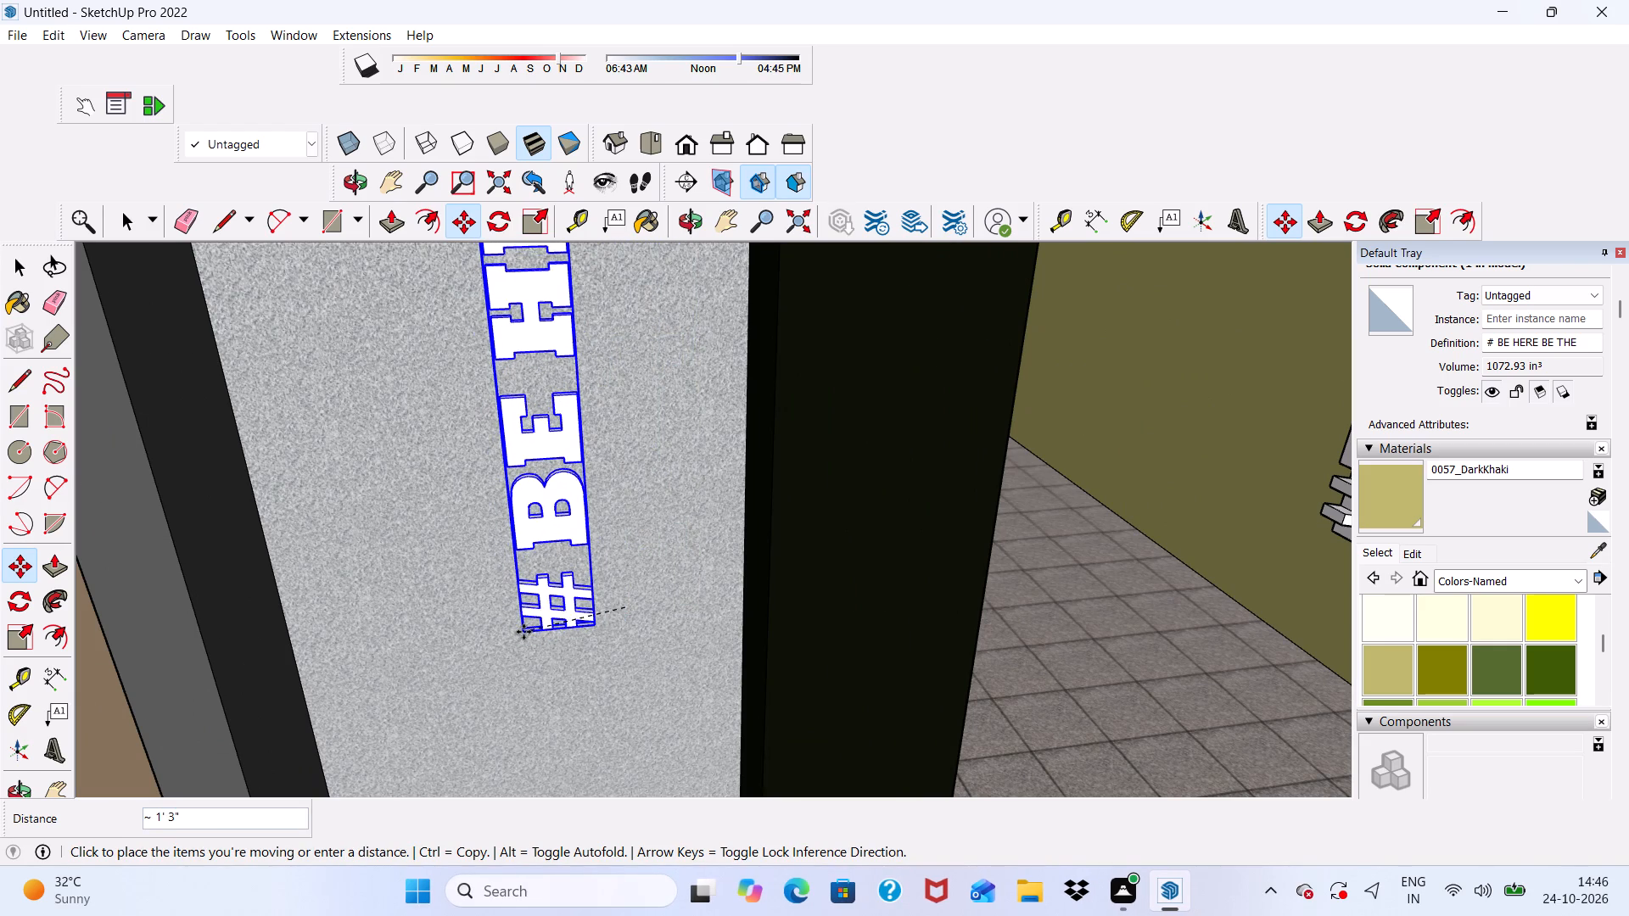
pyautogui.click(523, 632)
pyautogui.scroll(-10, 523, 632)
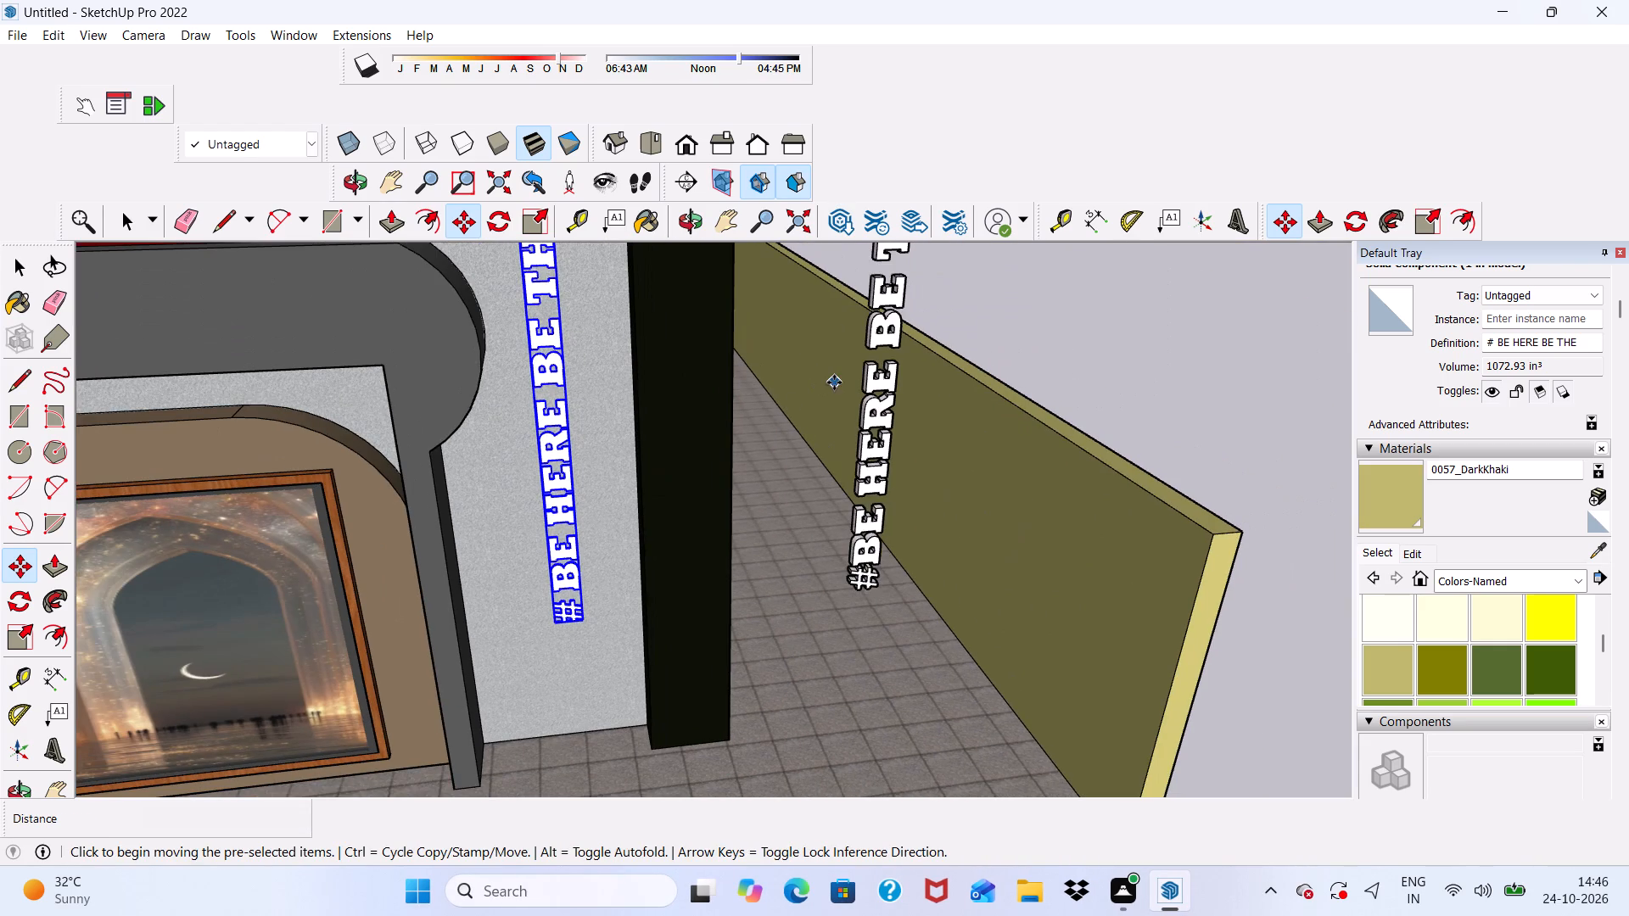
pyautogui.press('space')
pyautogui.scroll(-8, 697, 465)
pyautogui.scroll(2, 550, 511)
pyautogui.click(1041, 339)
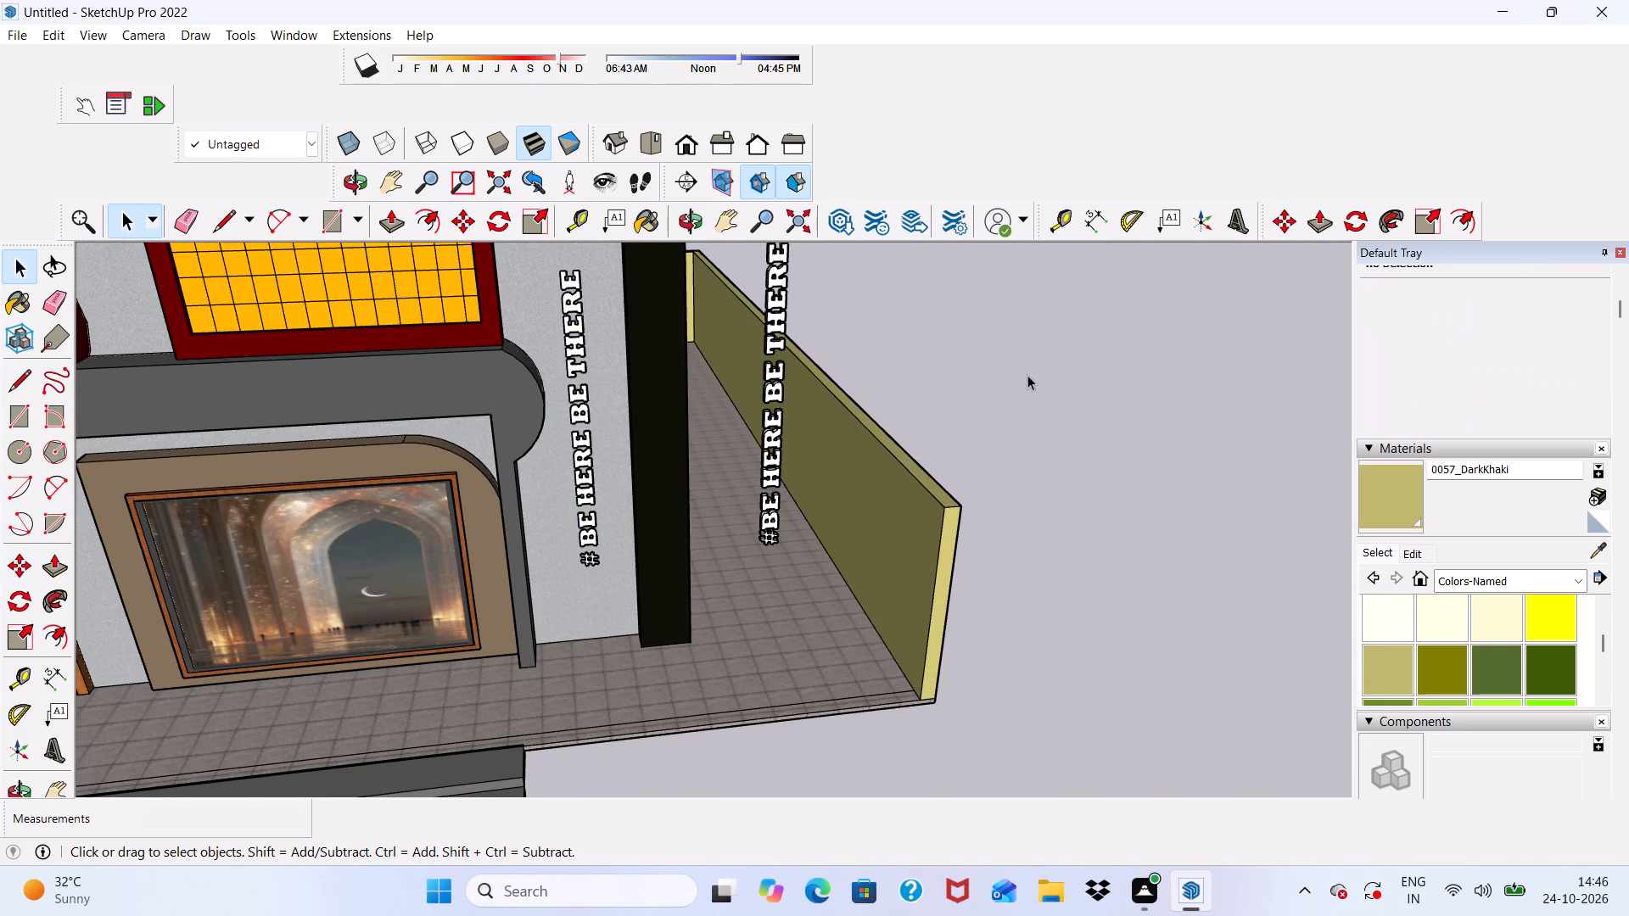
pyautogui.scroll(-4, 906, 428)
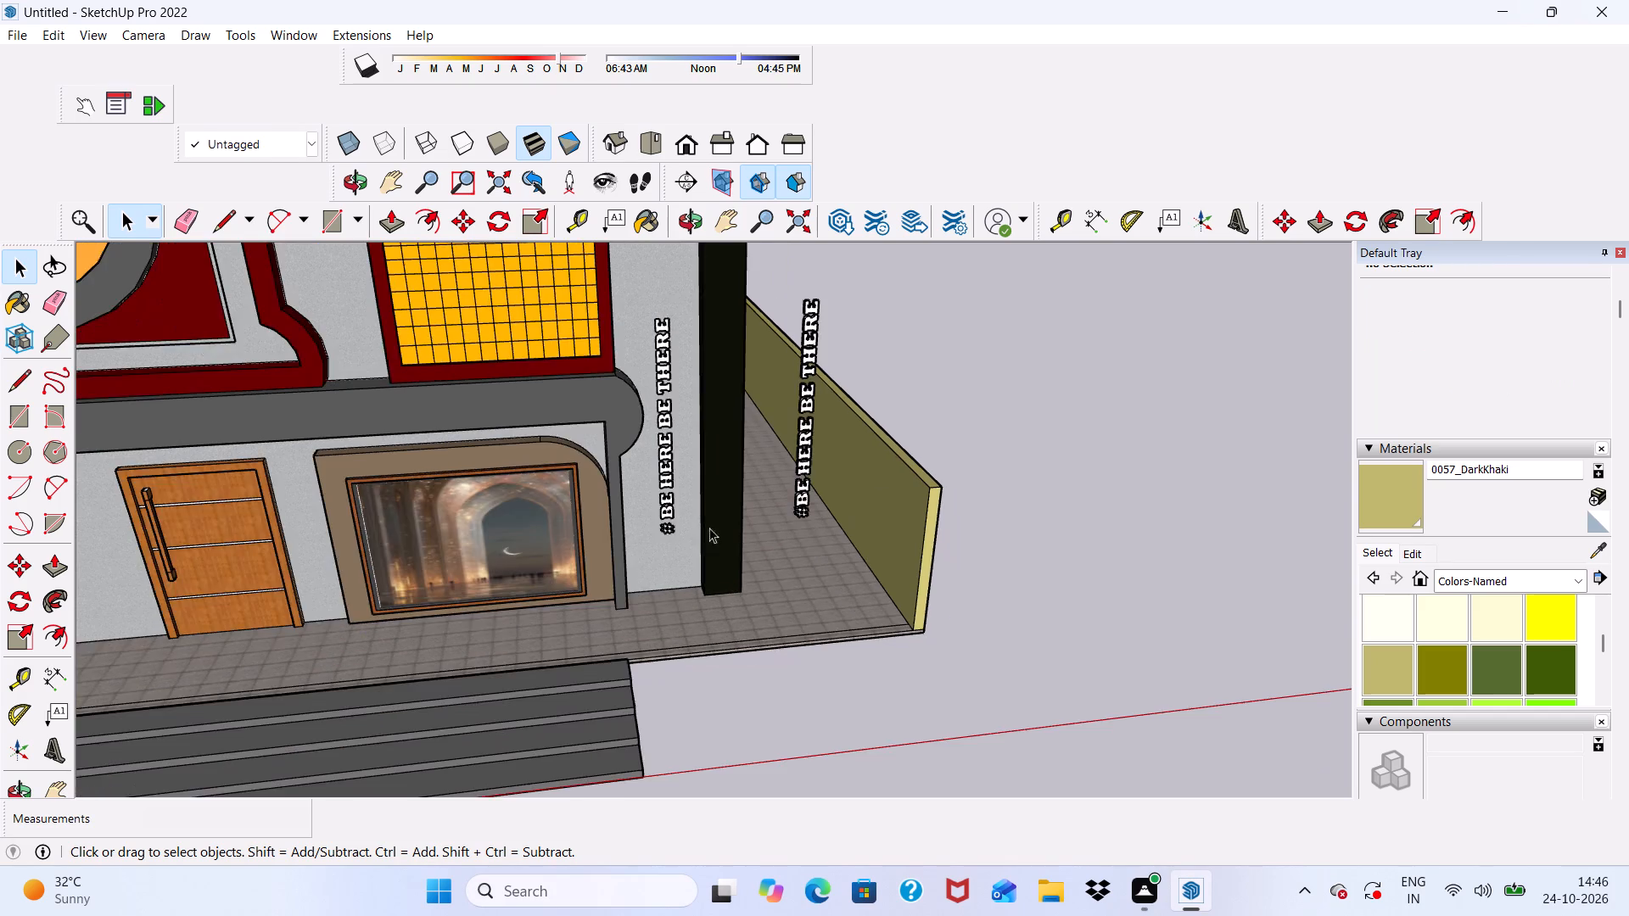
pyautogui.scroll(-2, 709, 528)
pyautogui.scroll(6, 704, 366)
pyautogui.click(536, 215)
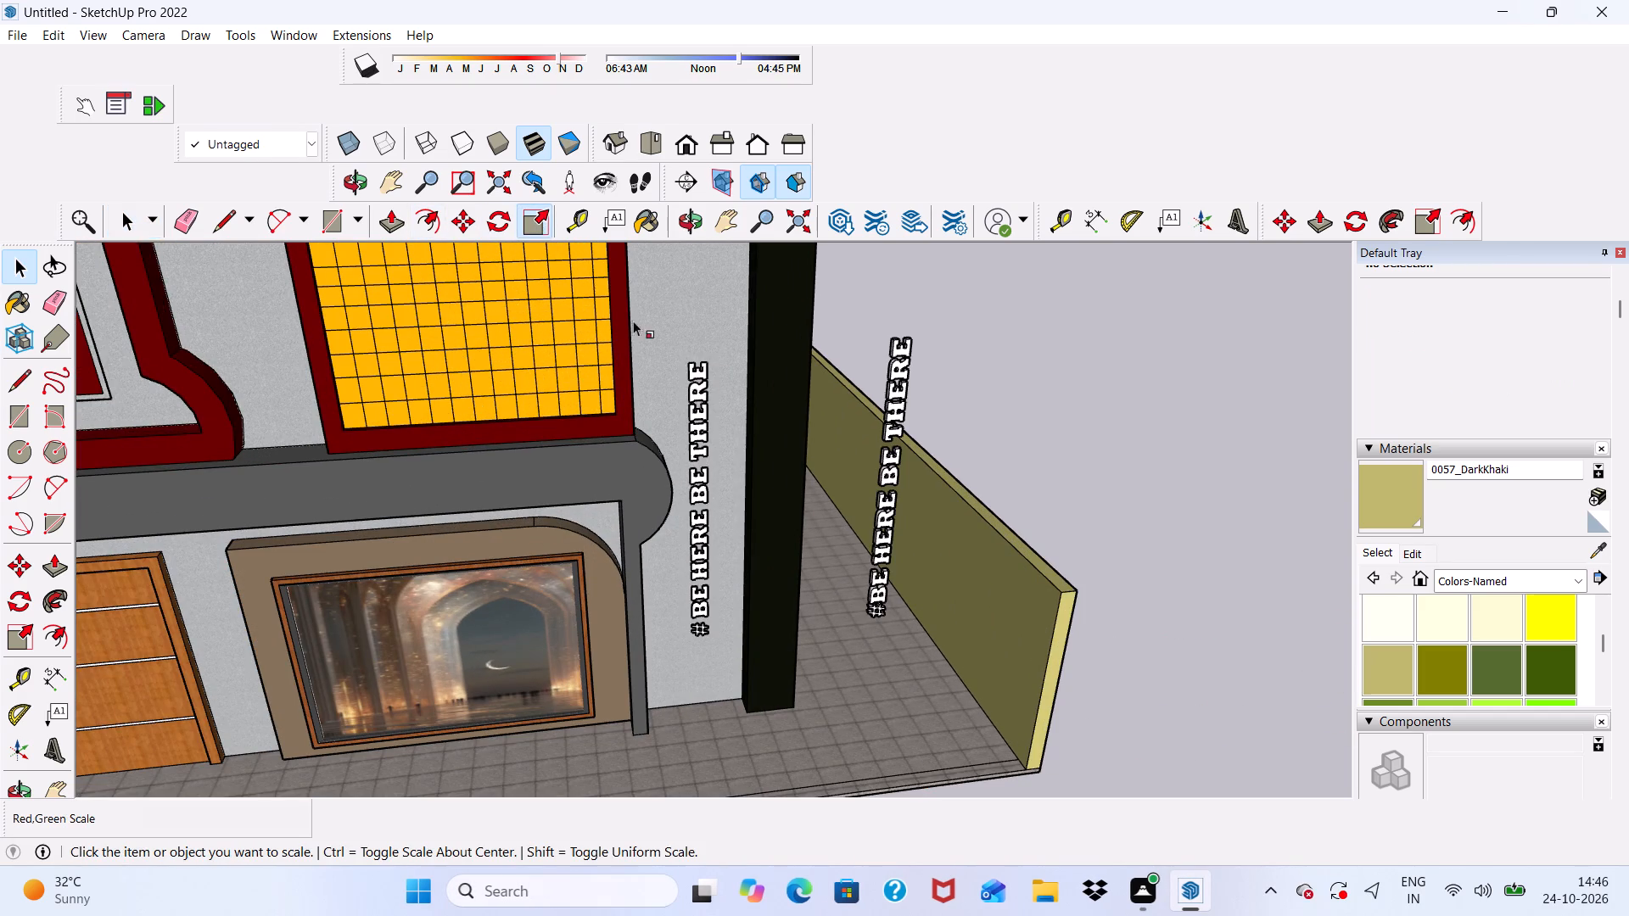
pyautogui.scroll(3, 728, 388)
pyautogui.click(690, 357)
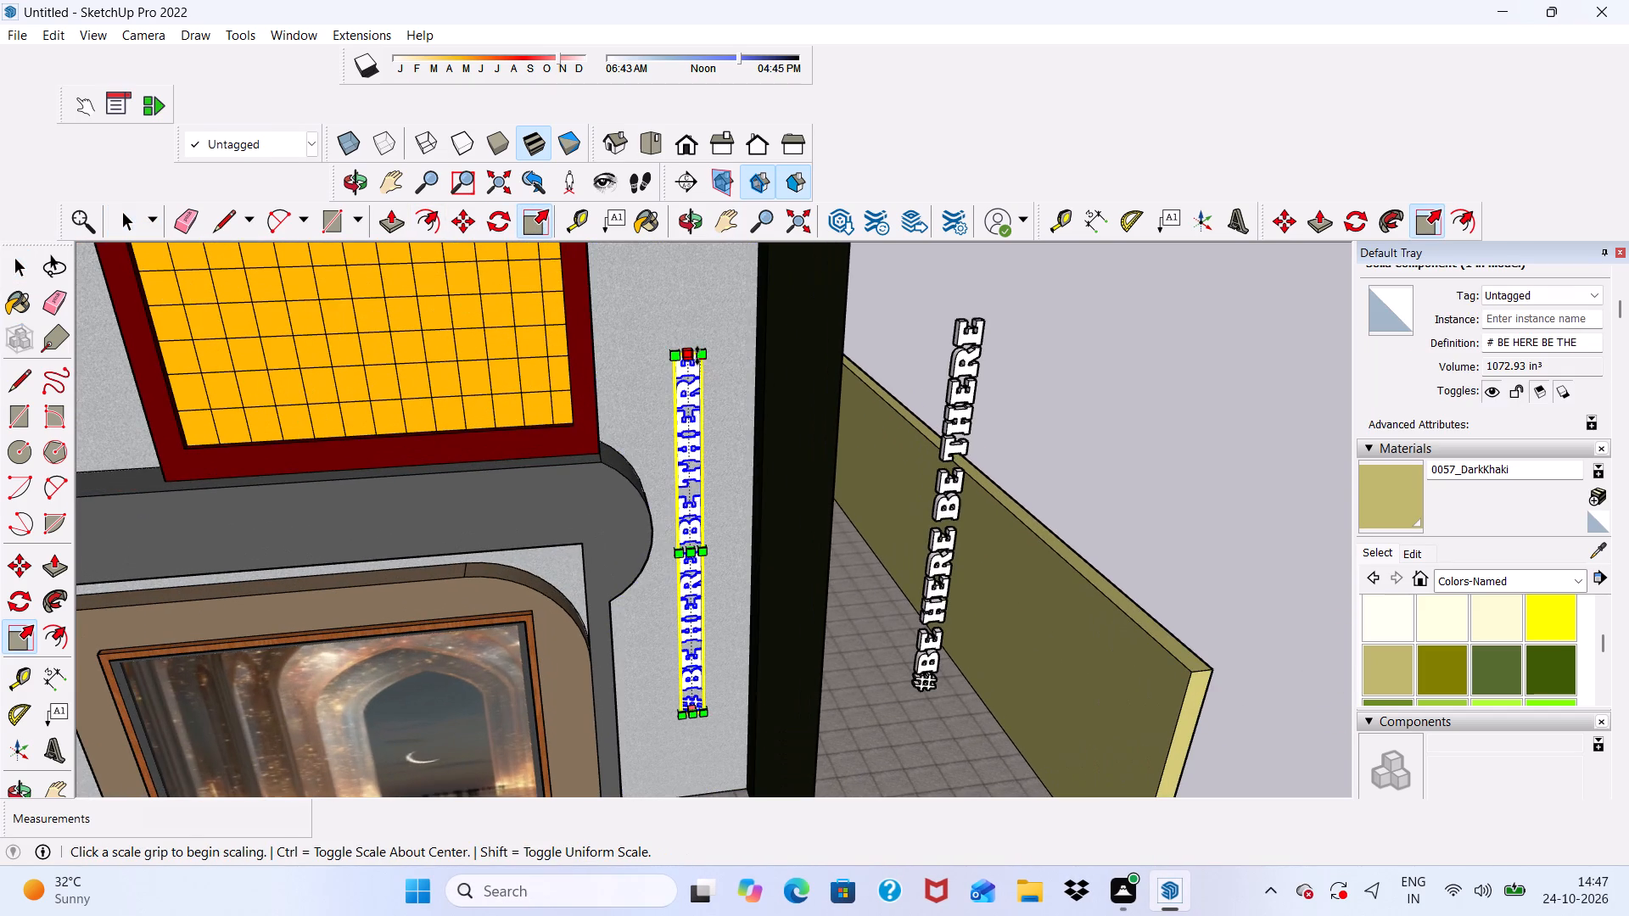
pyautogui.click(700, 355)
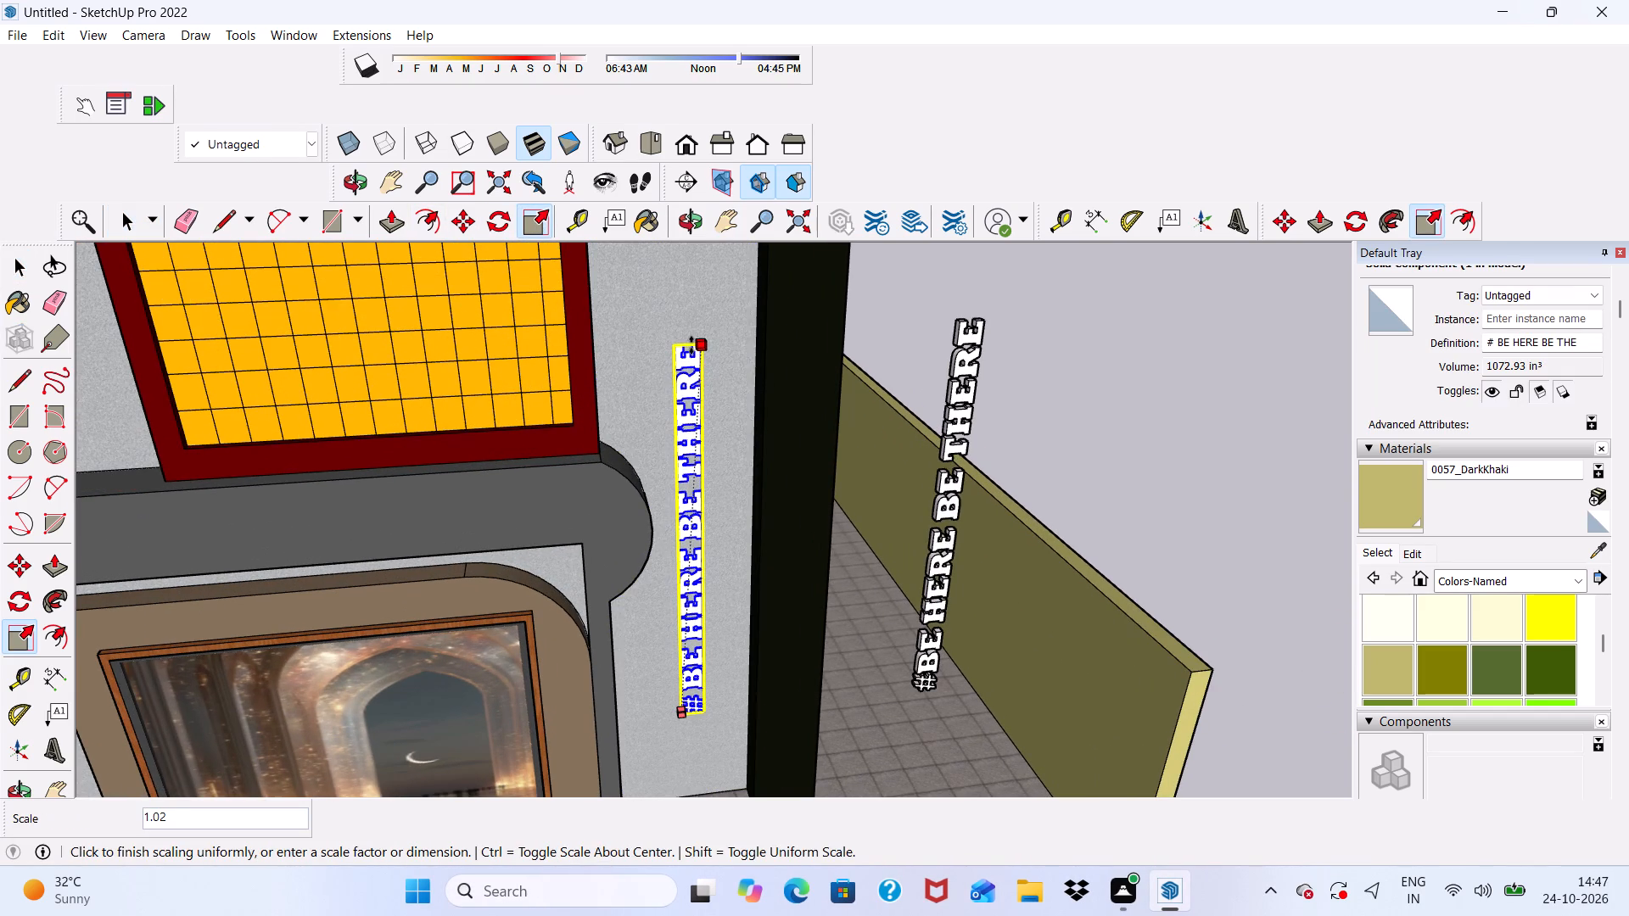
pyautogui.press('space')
# Scale the vertical wall text outward from the wall to about ten times its depth, and deselect it.
pyautogui.click(530, 222)
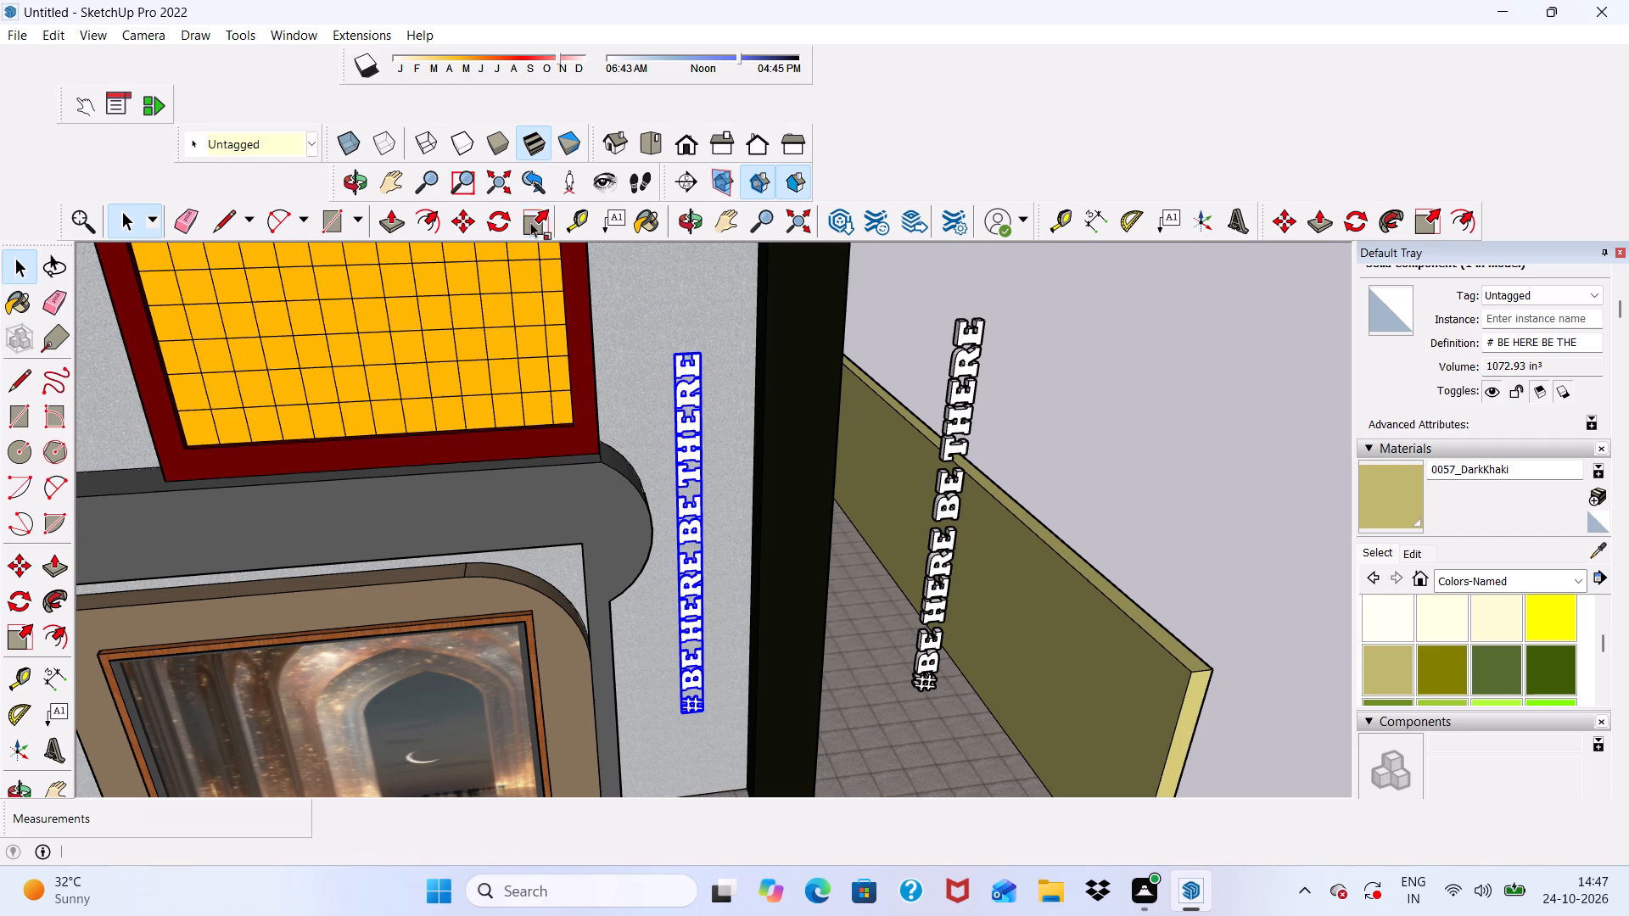
pyautogui.click(692, 552)
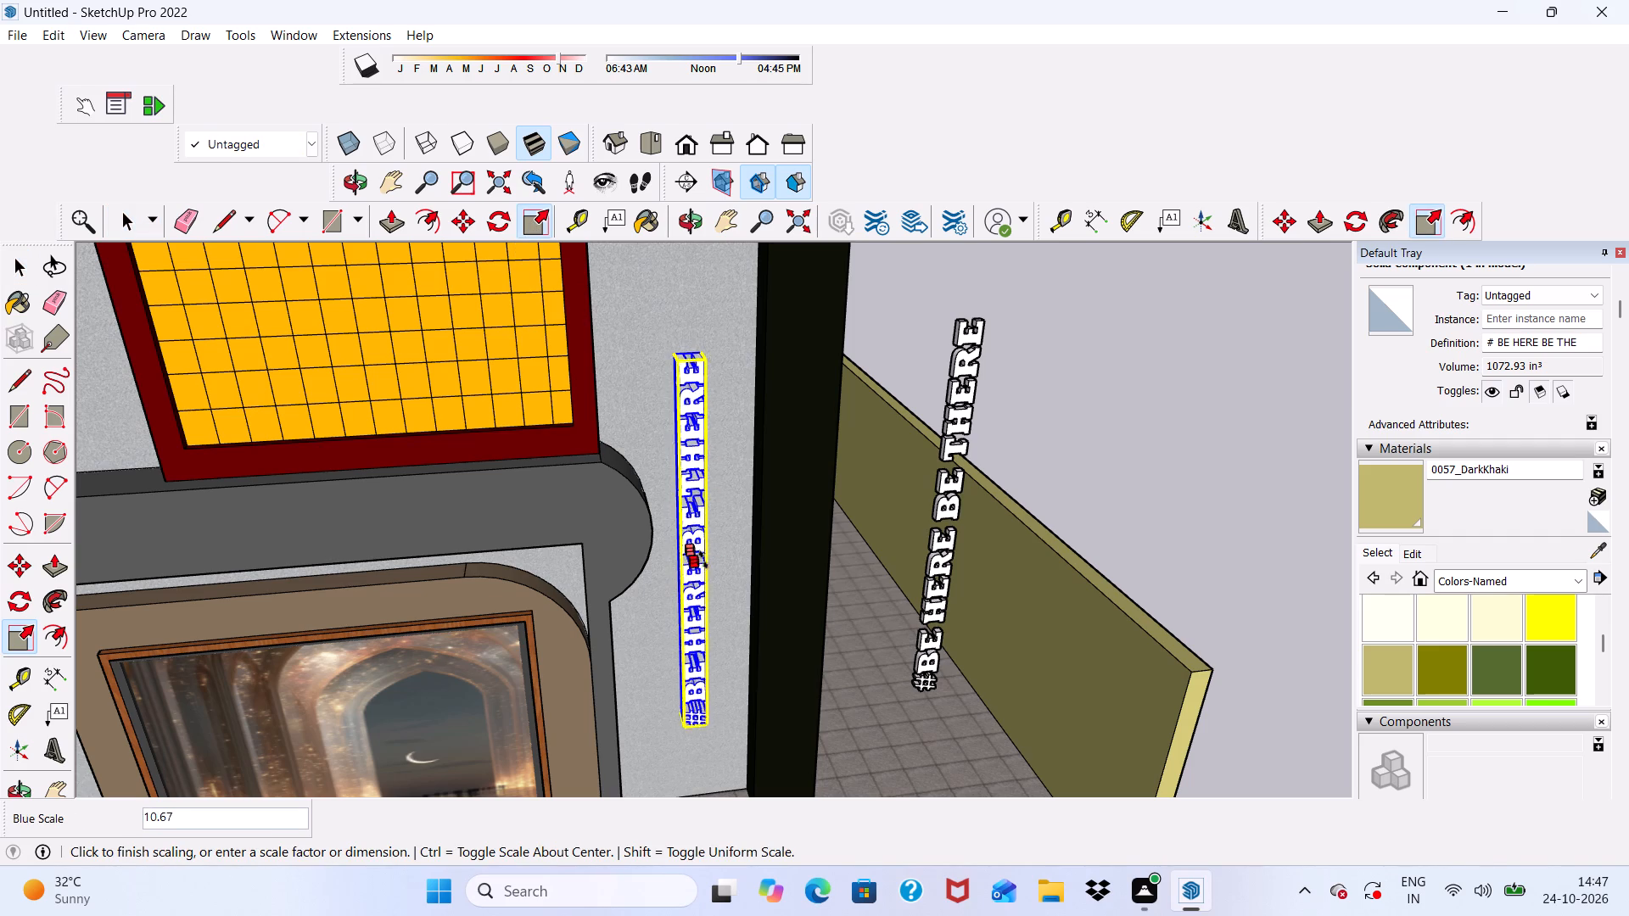
pyautogui.click(692, 561)
pyautogui.press('space')
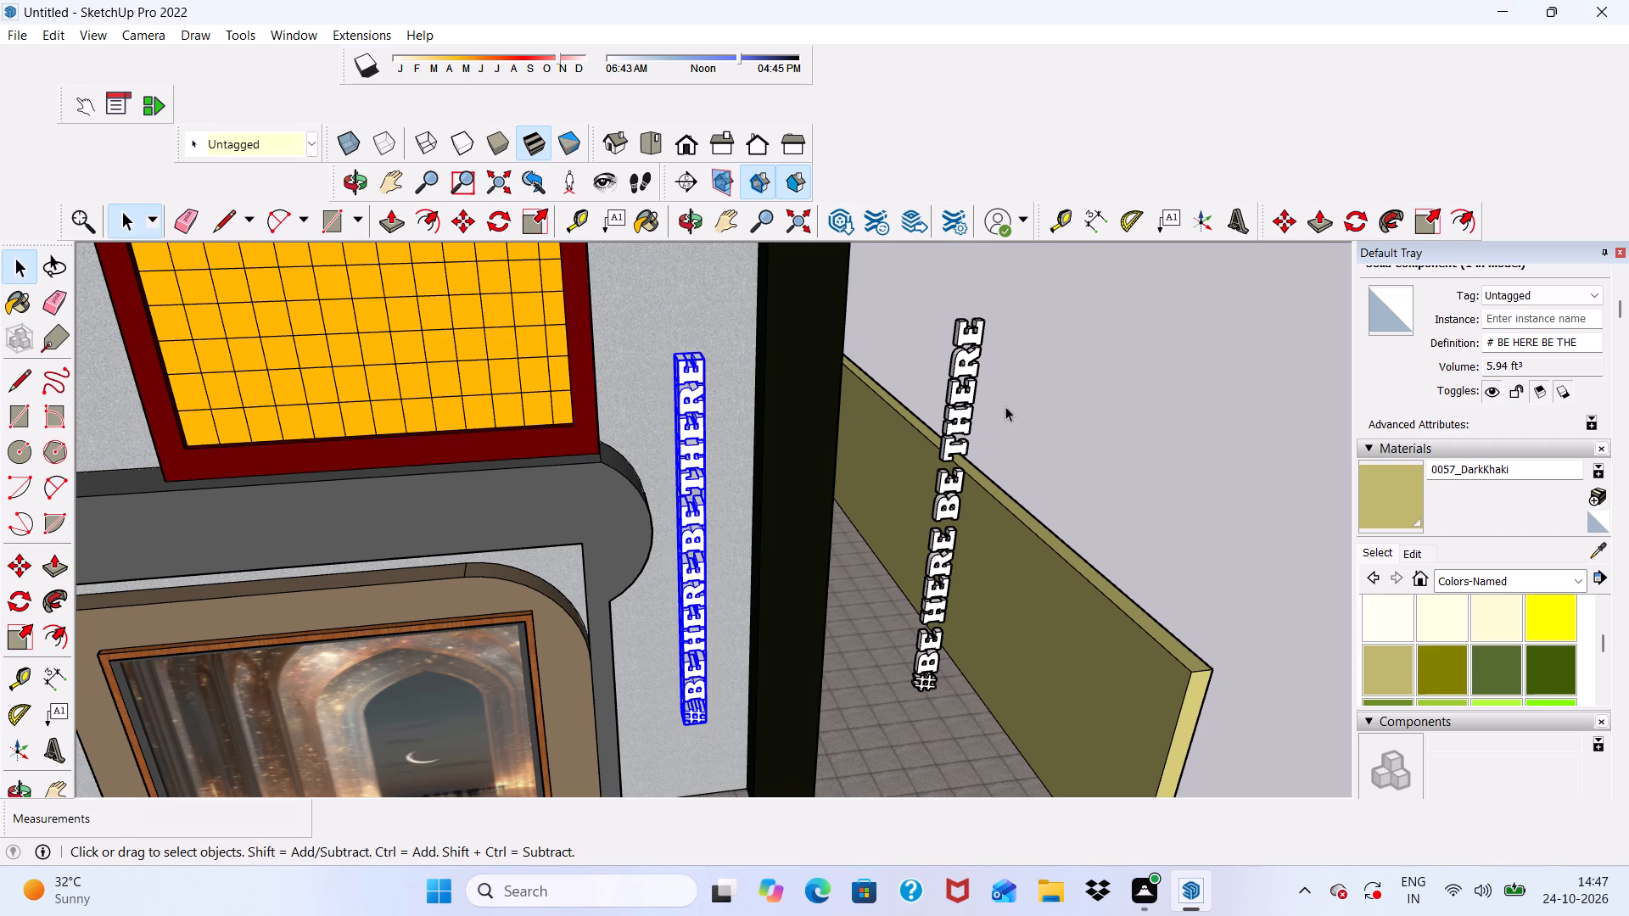
pyautogui.click(1016, 407)
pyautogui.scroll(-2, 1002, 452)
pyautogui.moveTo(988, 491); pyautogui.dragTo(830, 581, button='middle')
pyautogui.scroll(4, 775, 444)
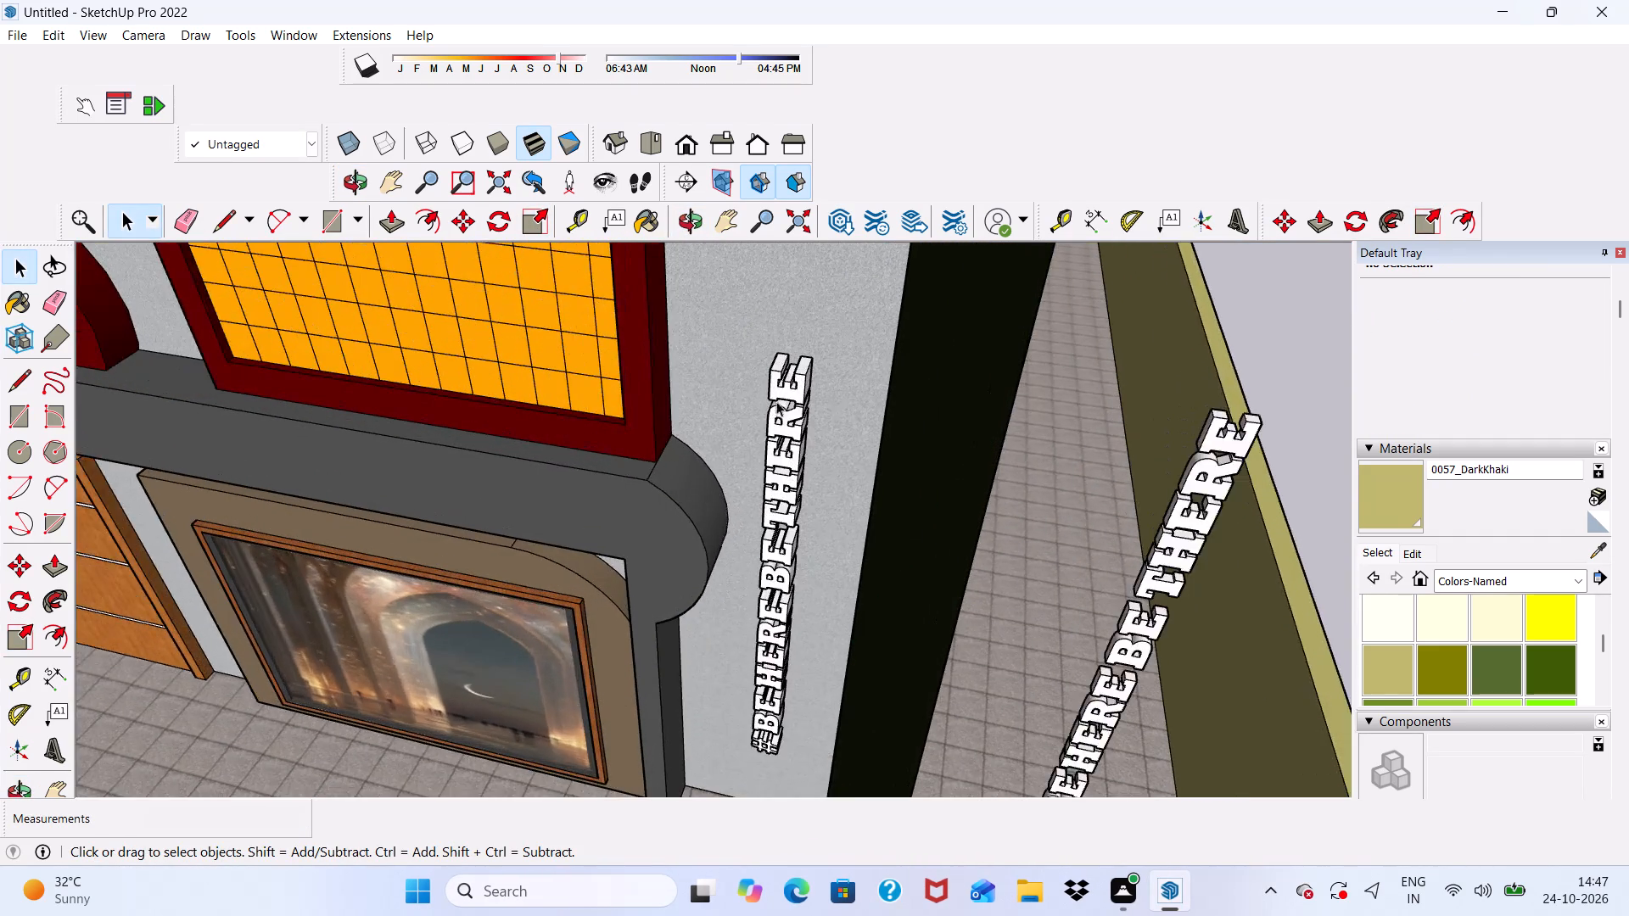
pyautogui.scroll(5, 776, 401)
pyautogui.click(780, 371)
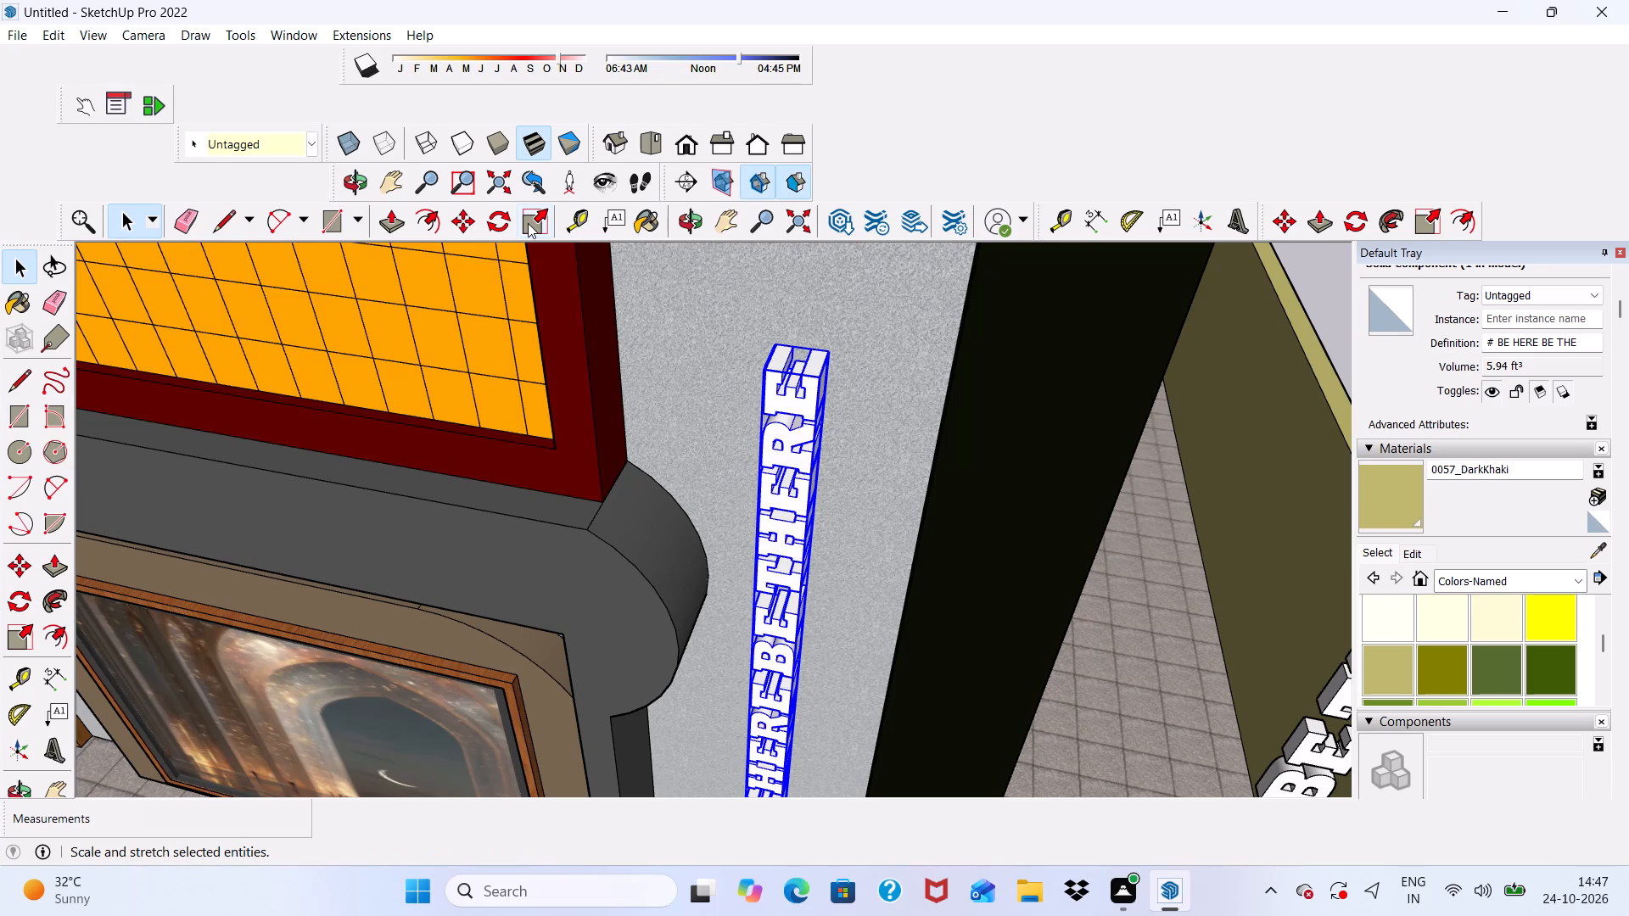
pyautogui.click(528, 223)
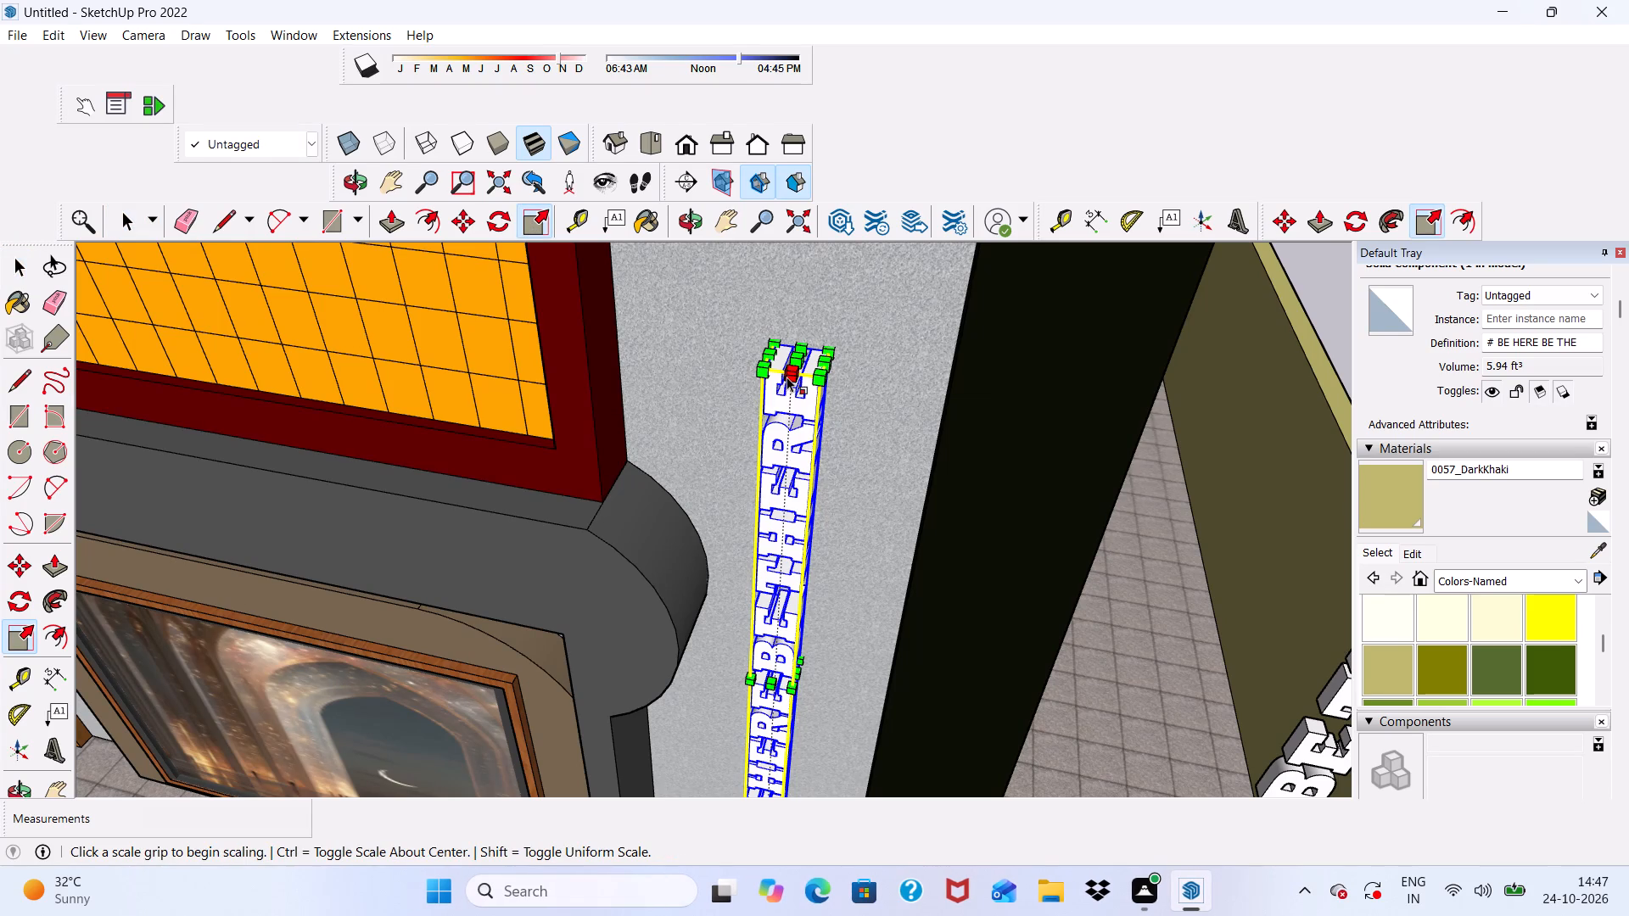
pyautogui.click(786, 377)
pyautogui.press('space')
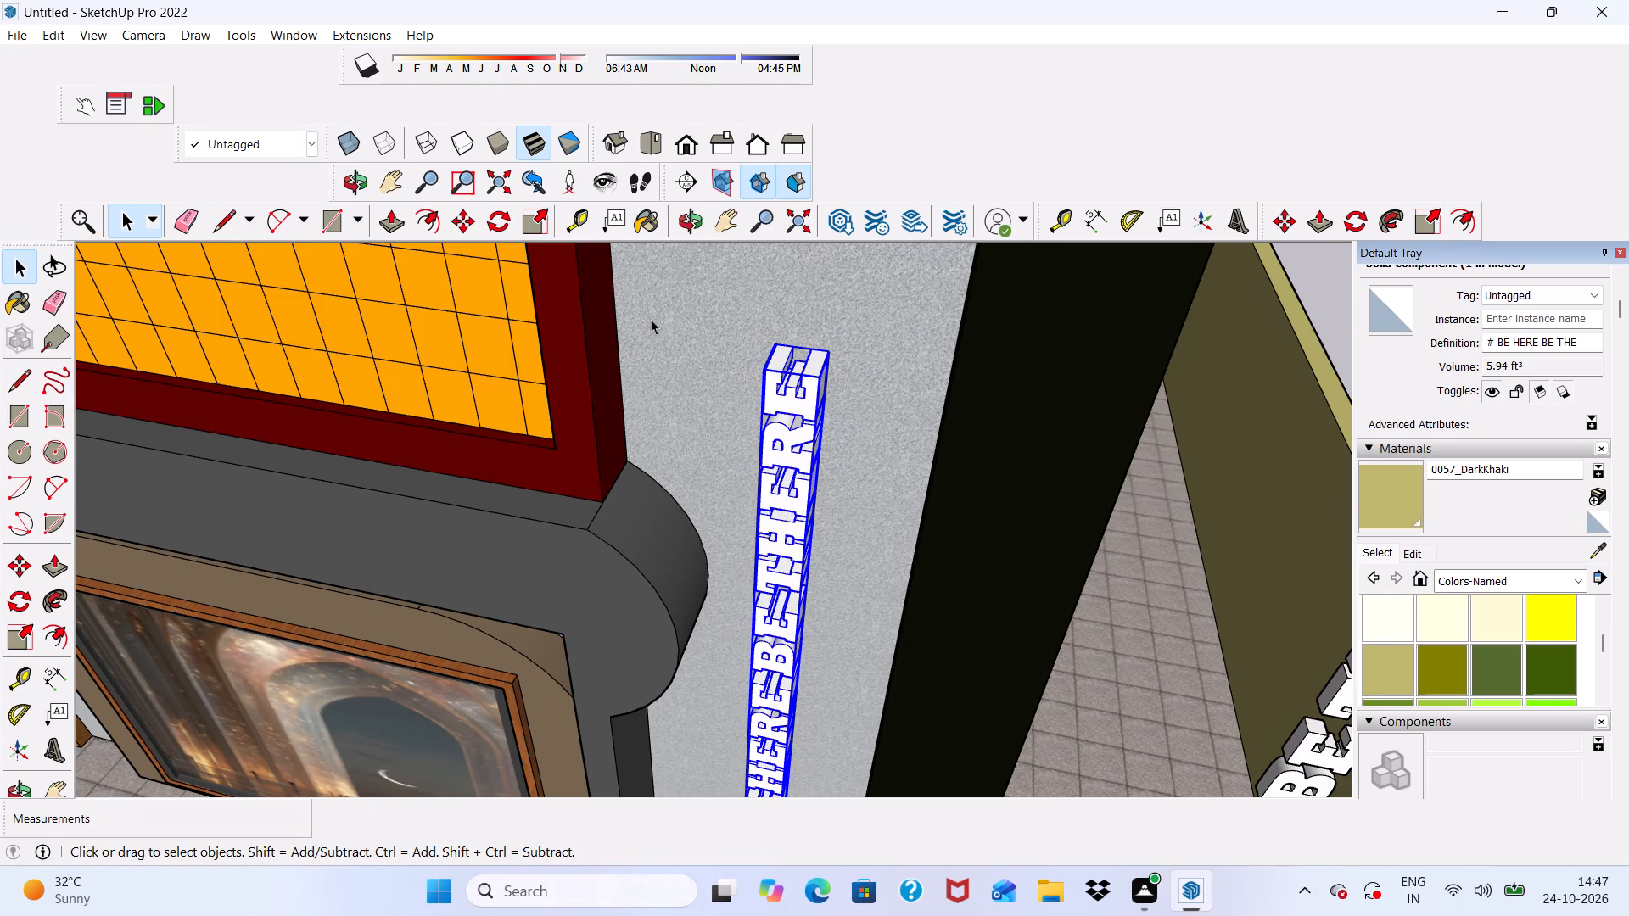
# Stretch the vertical wall text slightly longer upward from its top end.
pyautogui.click(535, 216)
pyautogui.click(802, 360)
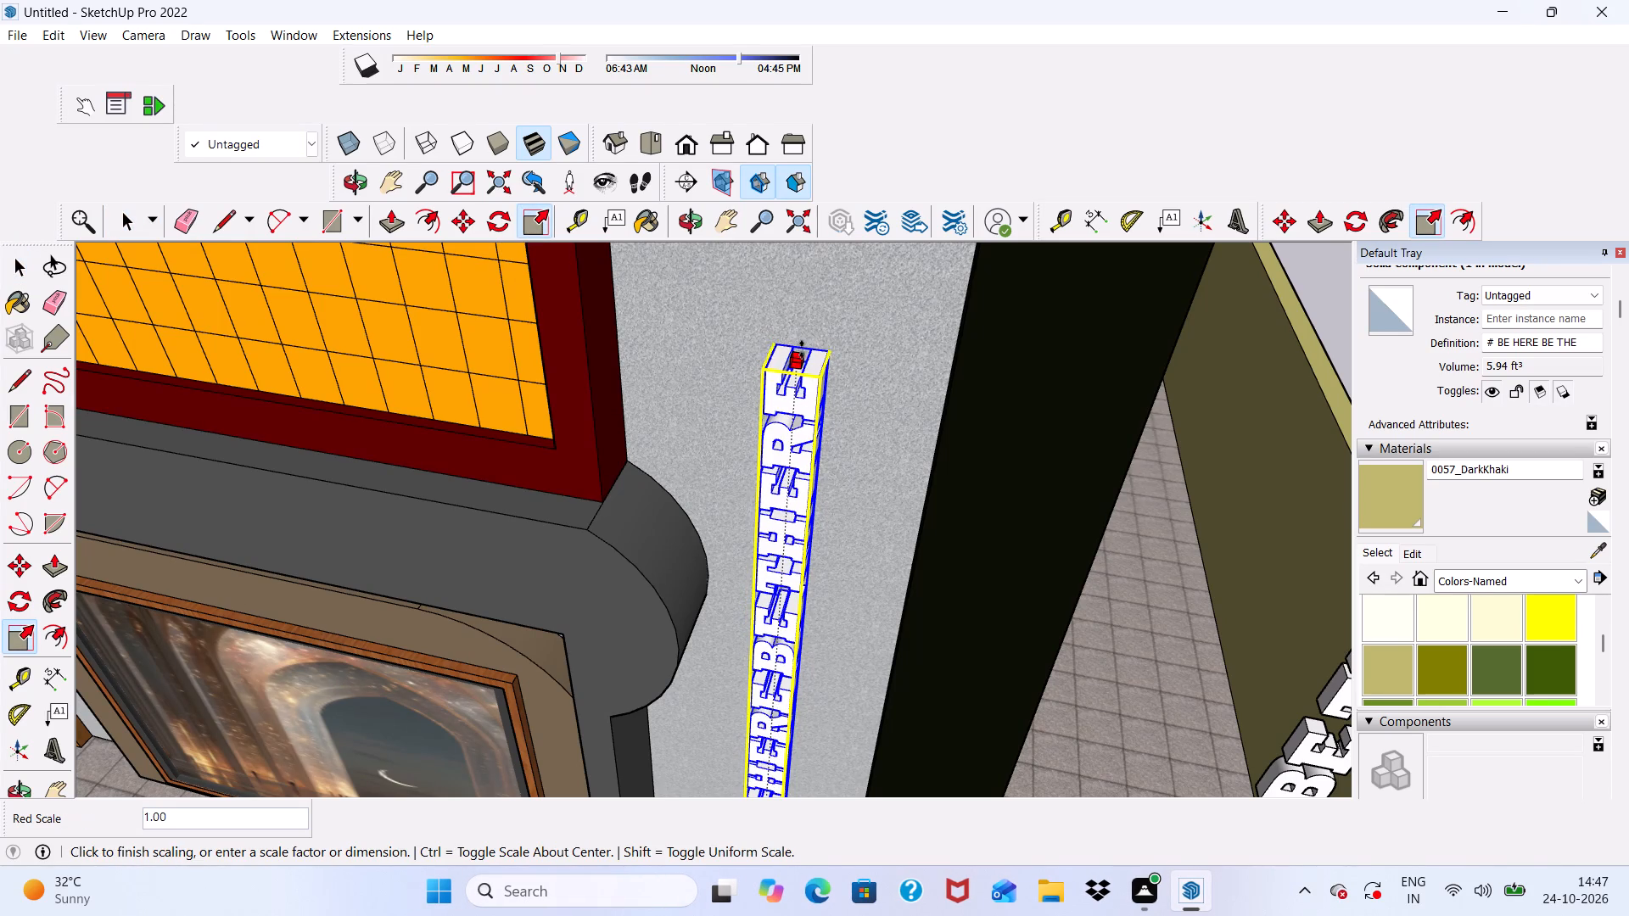
pyautogui.click(809, 262)
pyautogui.press('space')
# Examine the thickened vertical text on the light grey wall from several angles, alongside the older free-standing # BE HERE BE THERE lettering.
pyautogui.scroll(-3, 892, 377)
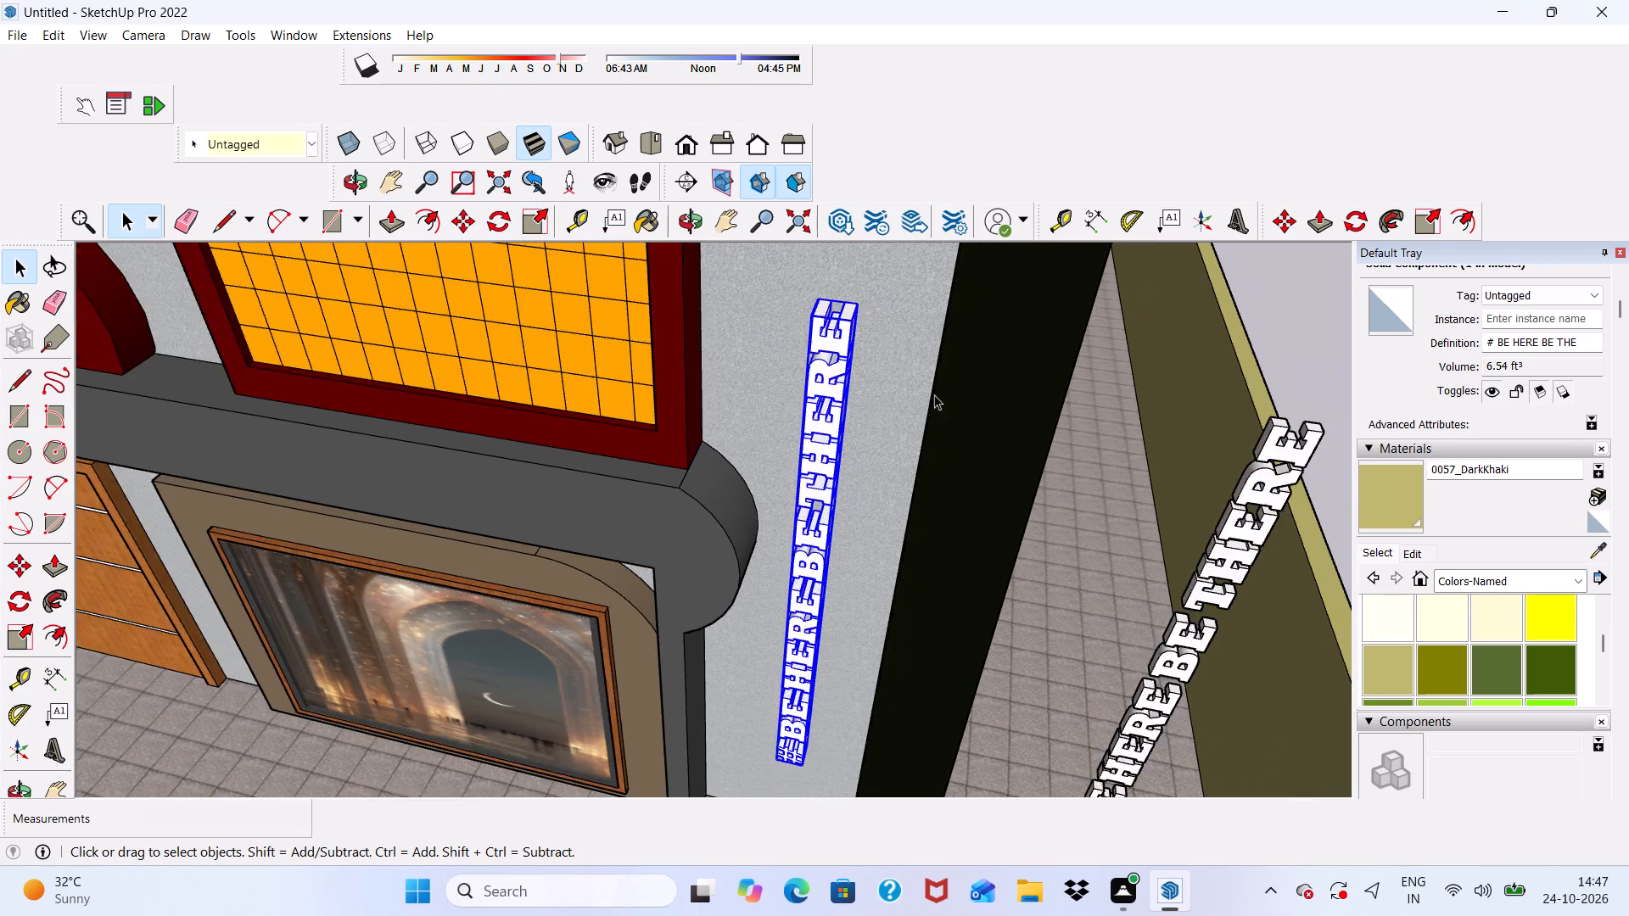
pyautogui.scroll(-5, 934, 394)
pyautogui.click(1189, 278)
pyautogui.scroll(-5, 774, 444)
pyautogui.moveTo(721, 551); pyautogui.dragTo(705, 457, button='middle')
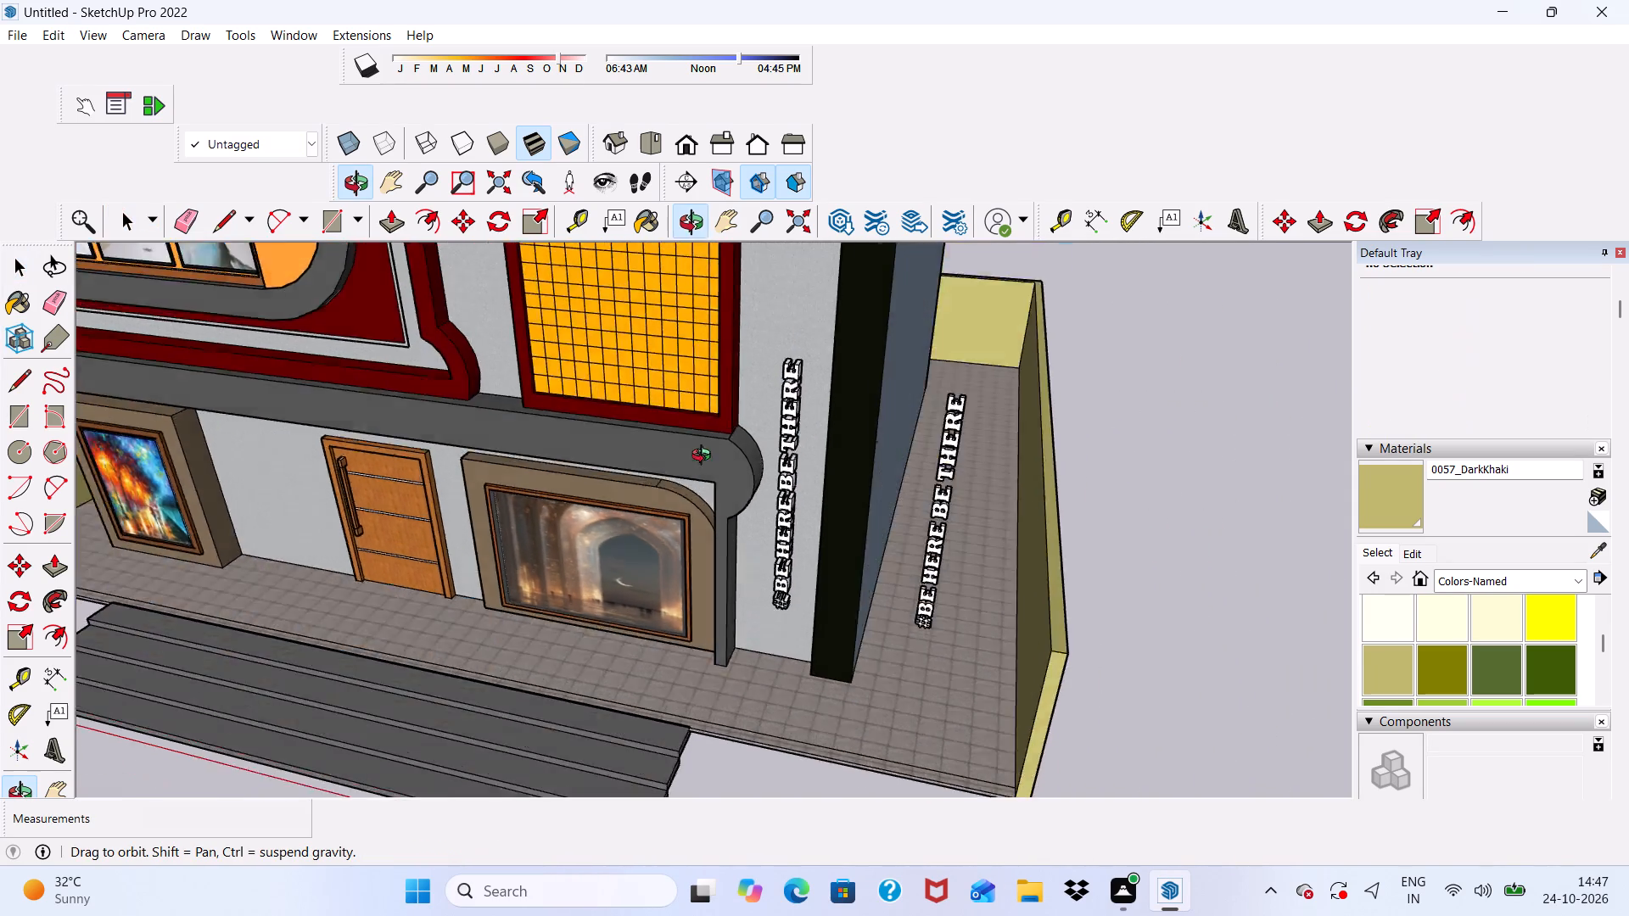
pyautogui.moveTo(705, 457); pyautogui.dragTo(845, 347, button='middle')
pyautogui.scroll(9, 875, 523)
pyautogui.scroll(-6, 633, 554)
pyautogui.moveTo(518, 689); pyautogui.dragTo(214, 768, button='middle')
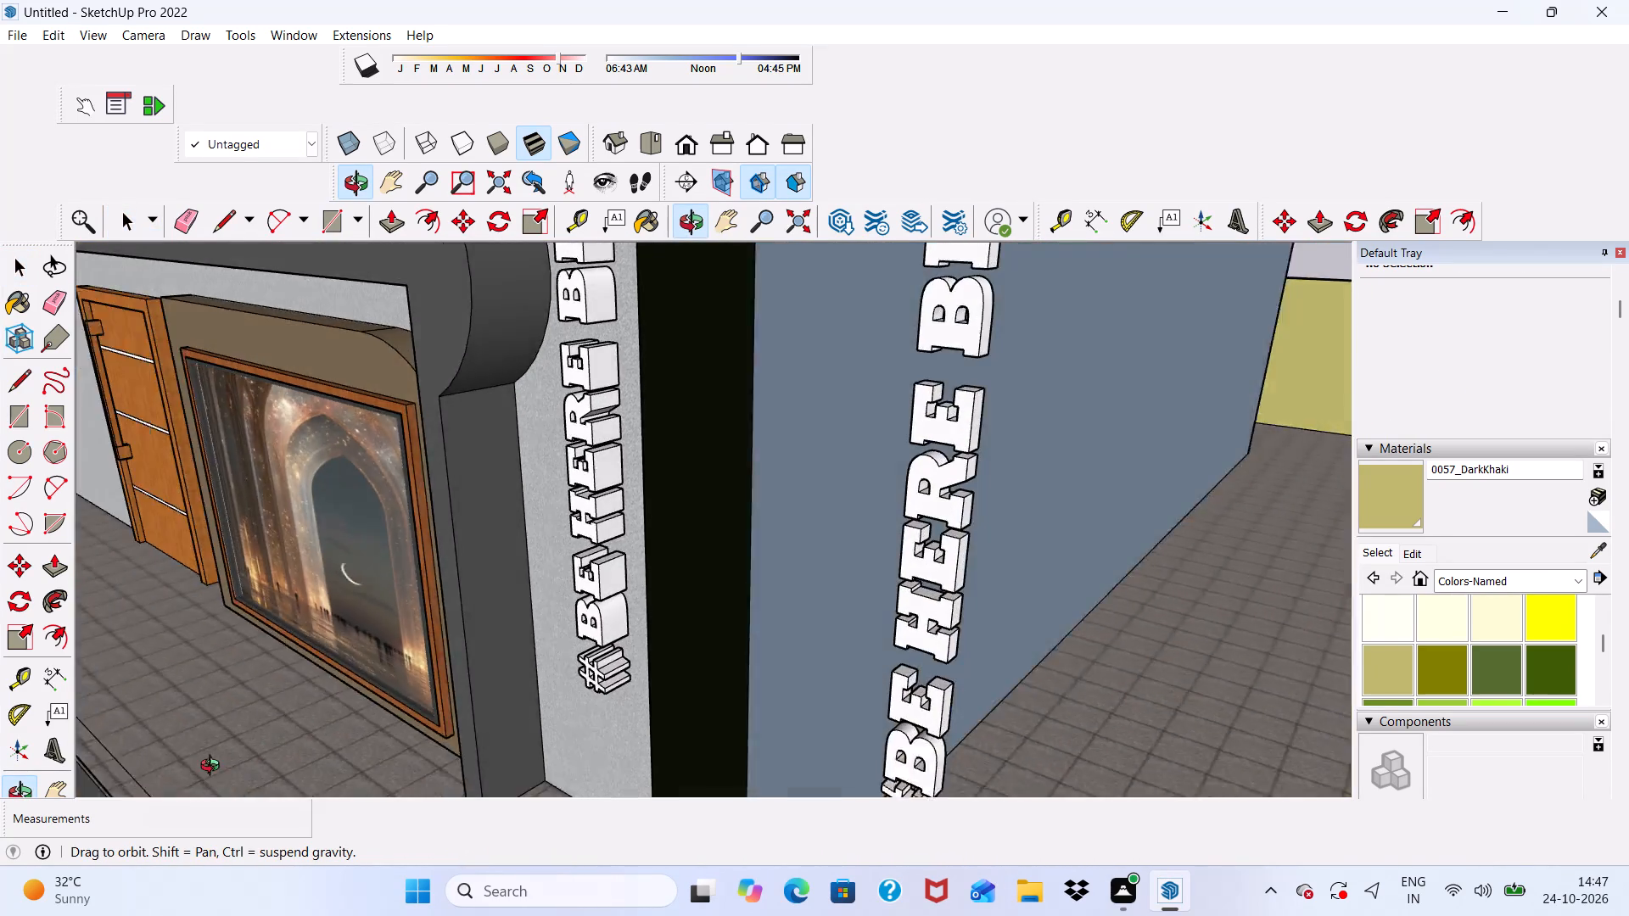
pyautogui.moveTo(214, 768); pyautogui.dragTo(313, 740, button='middle')
pyautogui.scroll(1, 372, 746)
pyautogui.scroll(-5, 377, 714)
pyautogui.scroll(1, 443, 718)
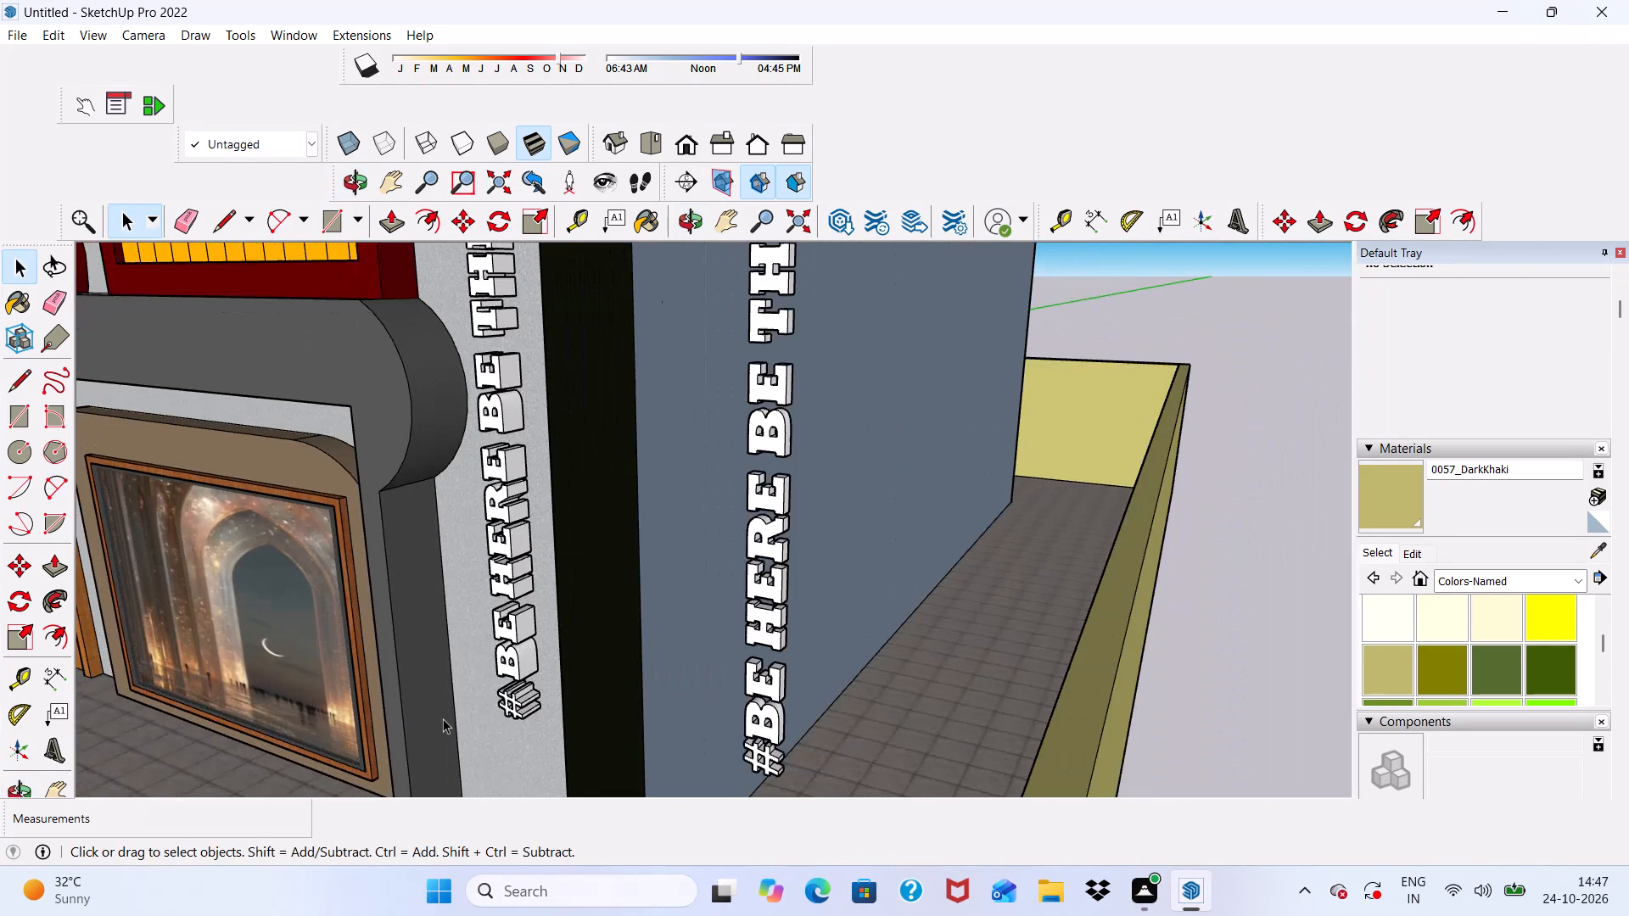
# Undo the last two scalings of the vertical text on the light grey wall.
pyautogui.hotkey('ctrl', 'z')
pyautogui.hotkey('ctrl', 'z')
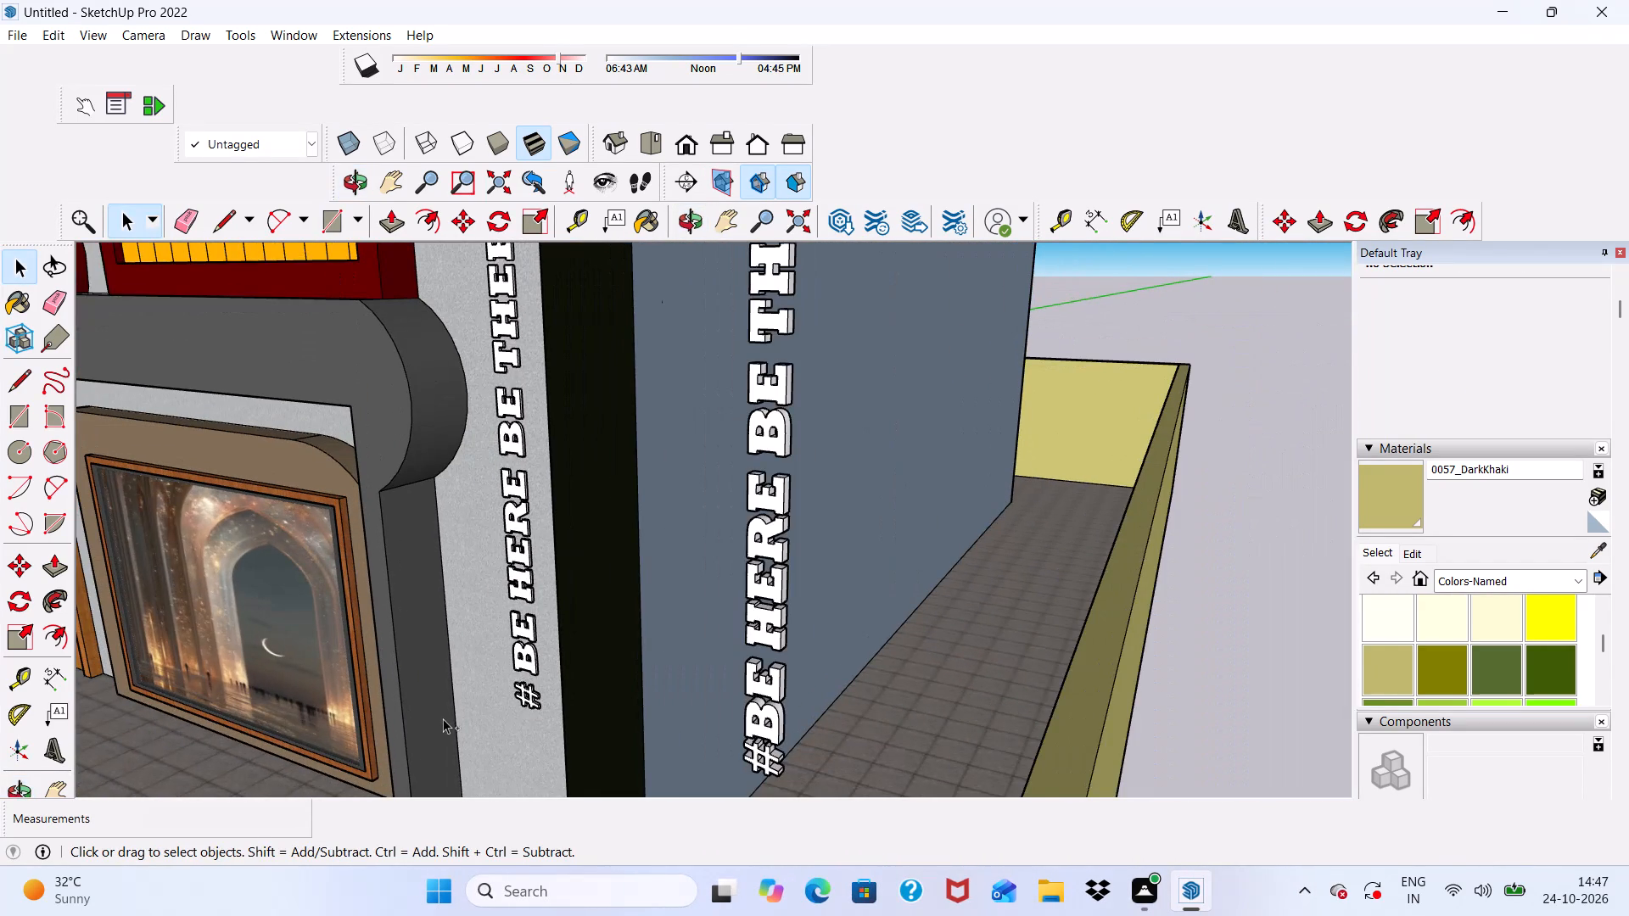
# Scale the vertical wall text from its bottom end so the letters stand out deeper from the light grey wall.
pyautogui.click(503, 524)
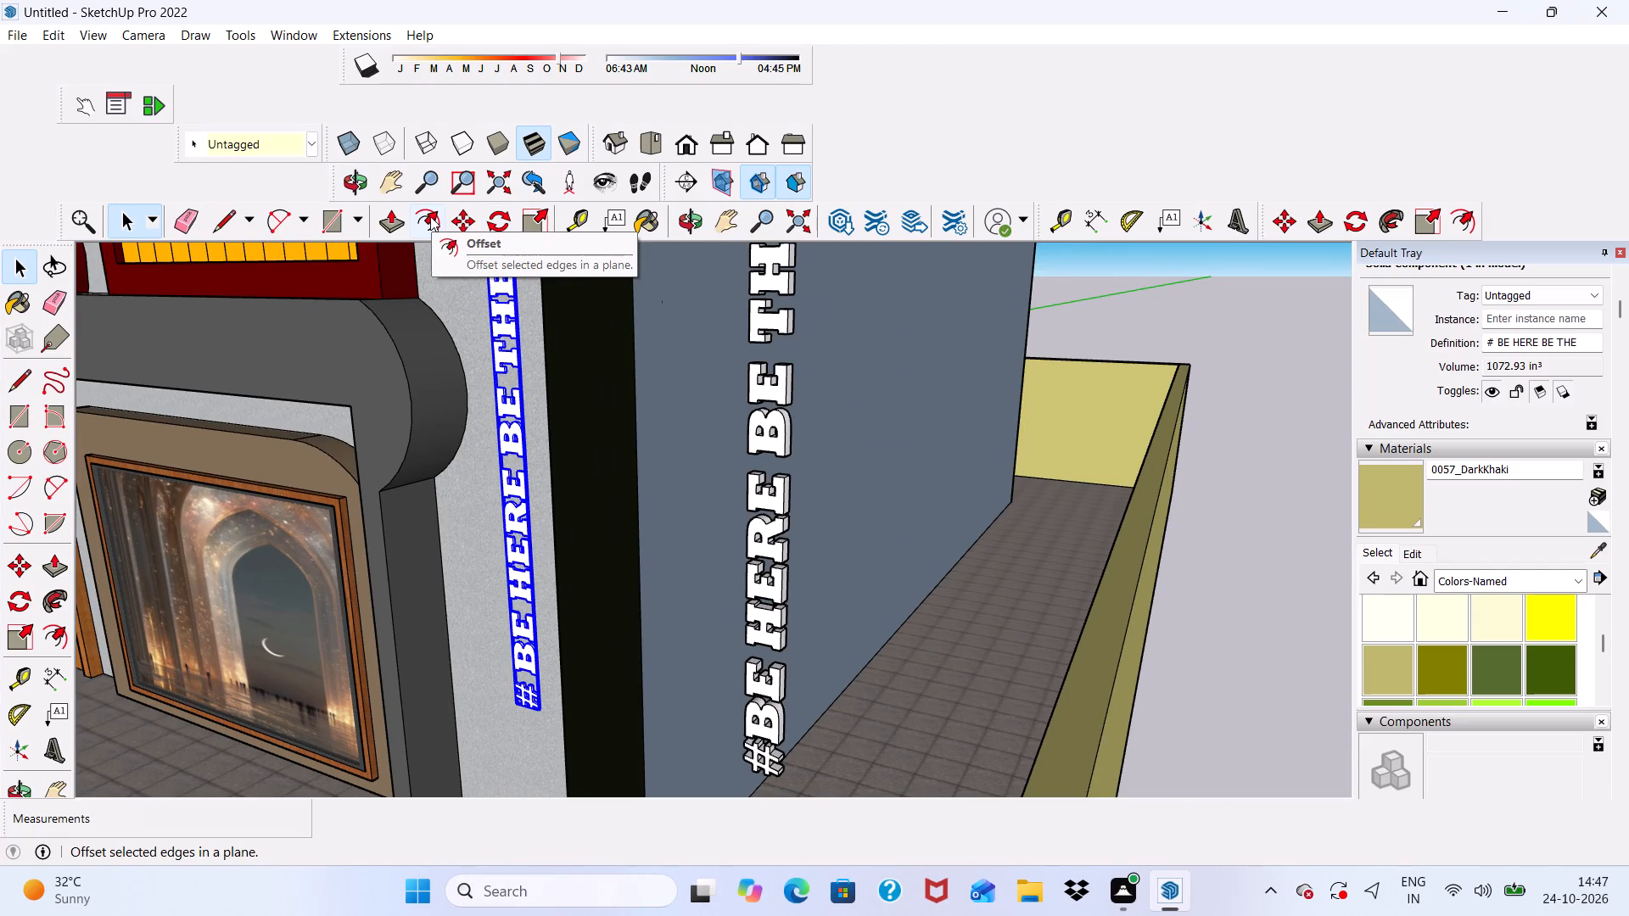
pyautogui.click(521, 218)
pyautogui.scroll(-4, 472, 539)
pyautogui.scroll(3, 492, 731)
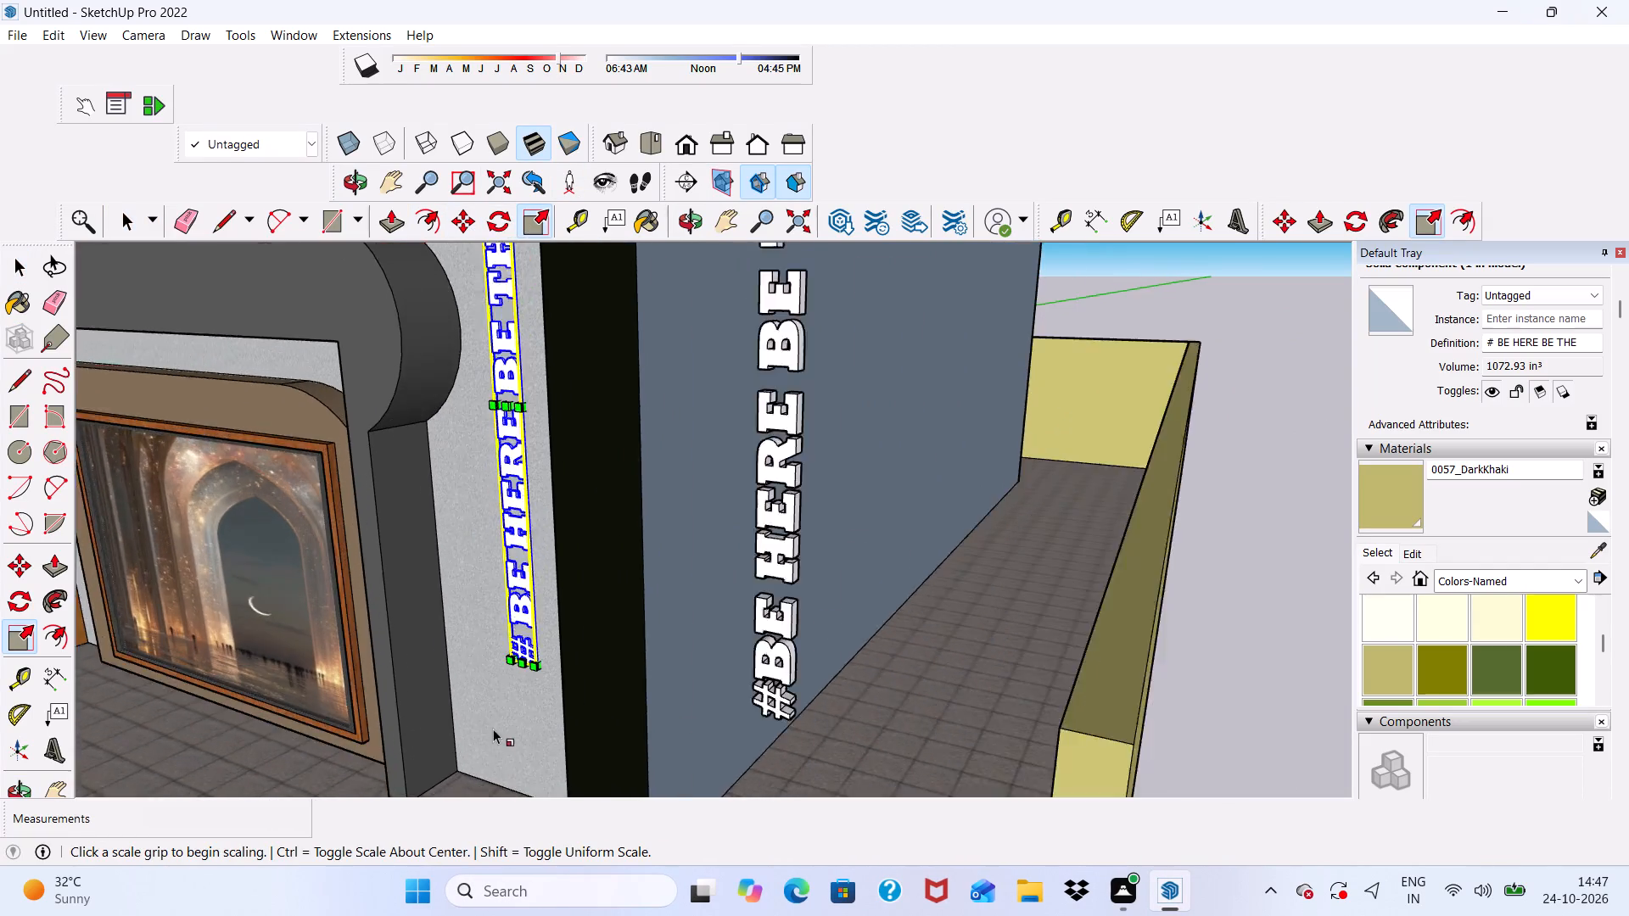
pyautogui.scroll(13, 493, 729)
pyautogui.click(585, 597)
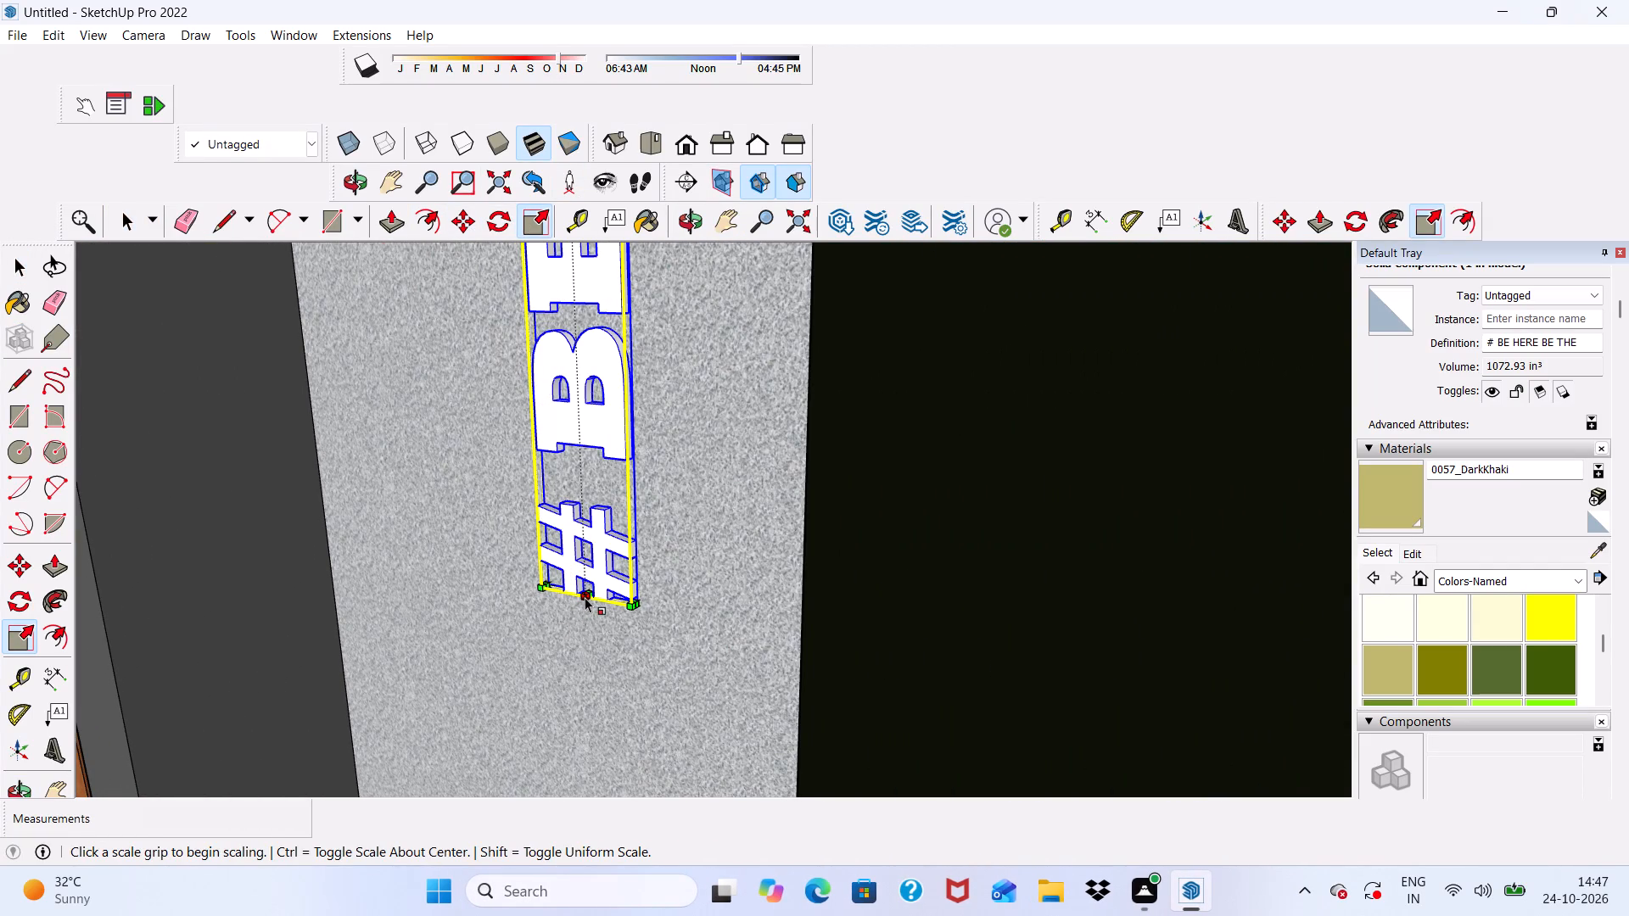
pyautogui.click(570, 596)
pyautogui.scroll(-5, 334, 629)
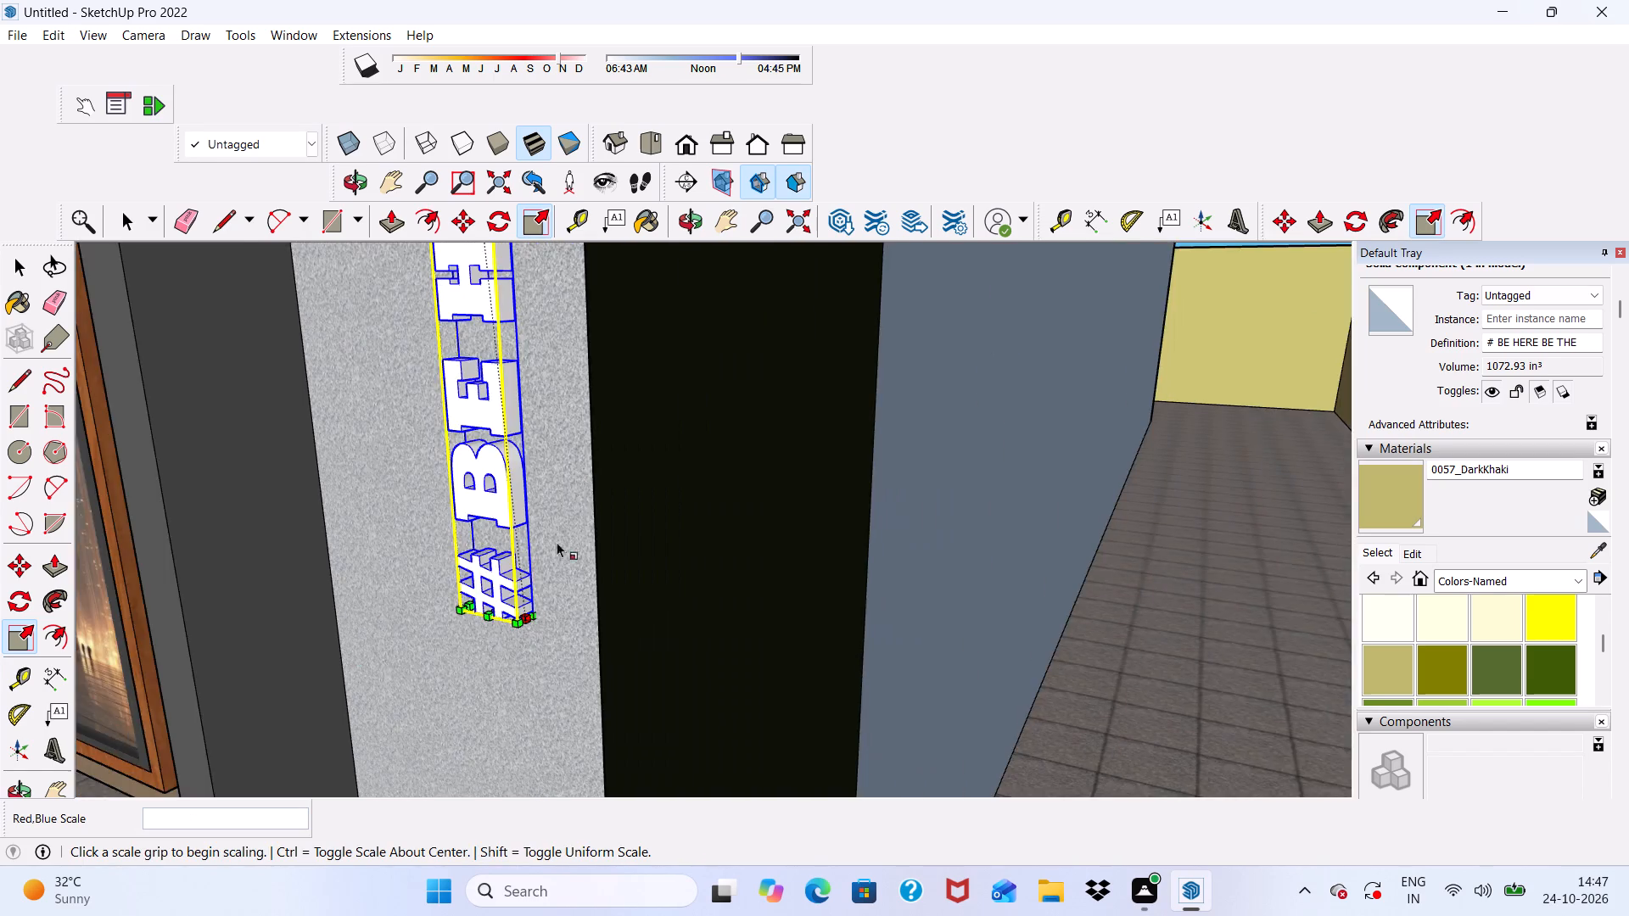
# Stretch the vertical wall text upward from its top end to about 1.14 times its length, and deselect it.
pyautogui.scroll(-3, 557, 542)
pyautogui.scroll(1, 445, 517)
pyautogui.scroll(-12, 423, 430)
pyautogui.scroll(4, 473, 404)
pyautogui.scroll(-11, 467, 394)
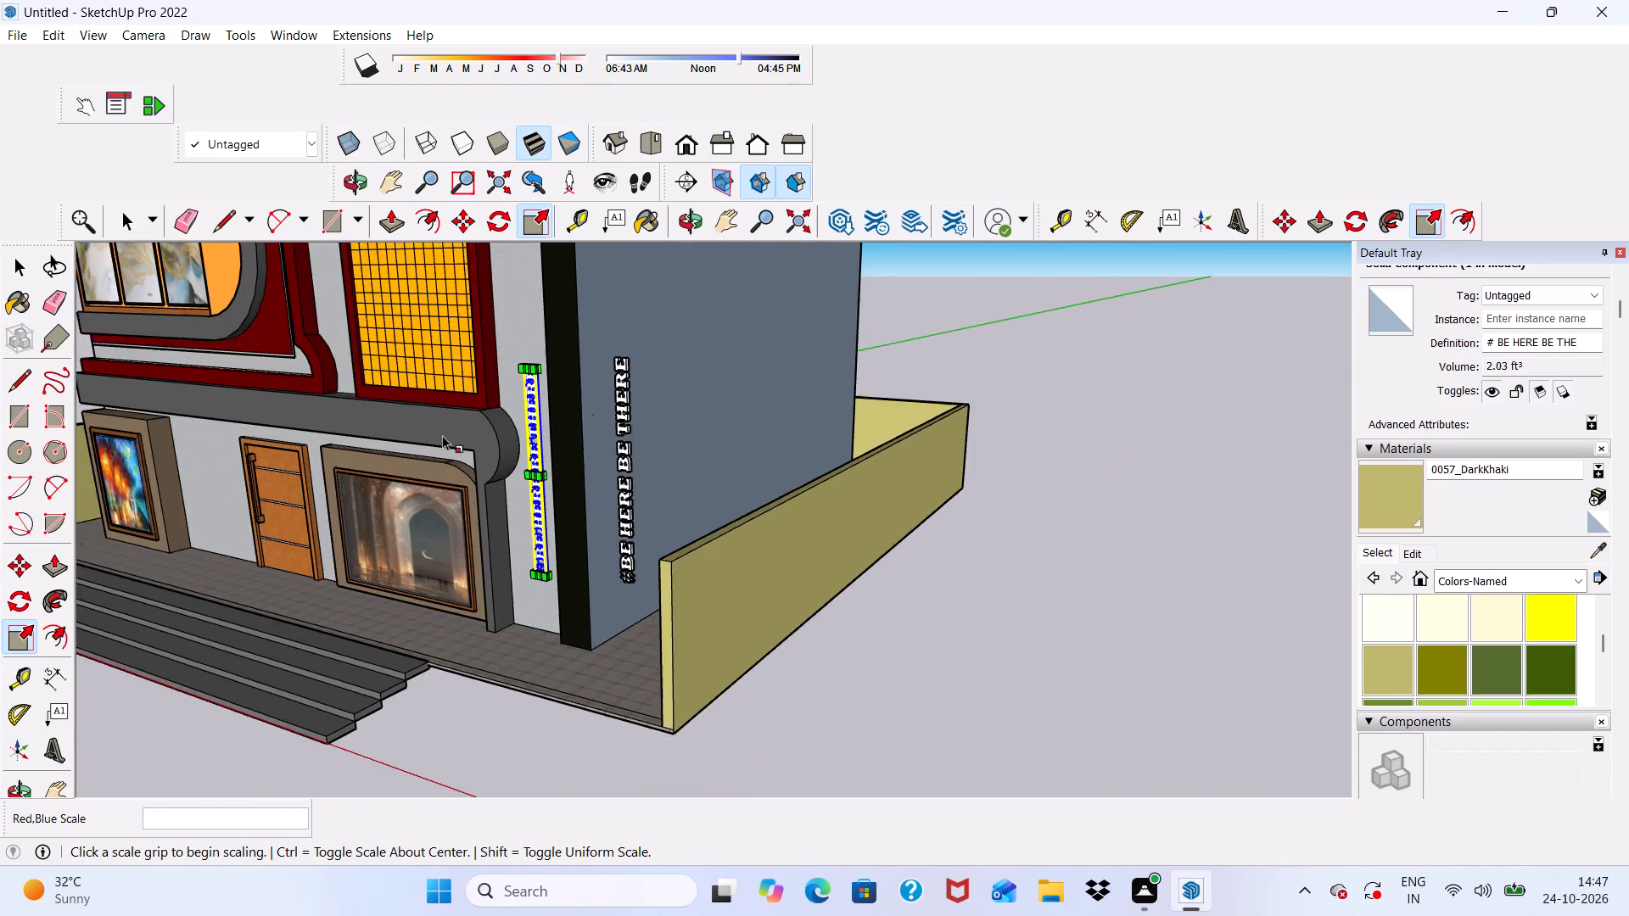
pyautogui.scroll(20, 442, 434)
pyautogui.scroll(3, 442, 434)
pyautogui.moveTo(604, 381); pyautogui.dragTo(627, 515, button='middle')
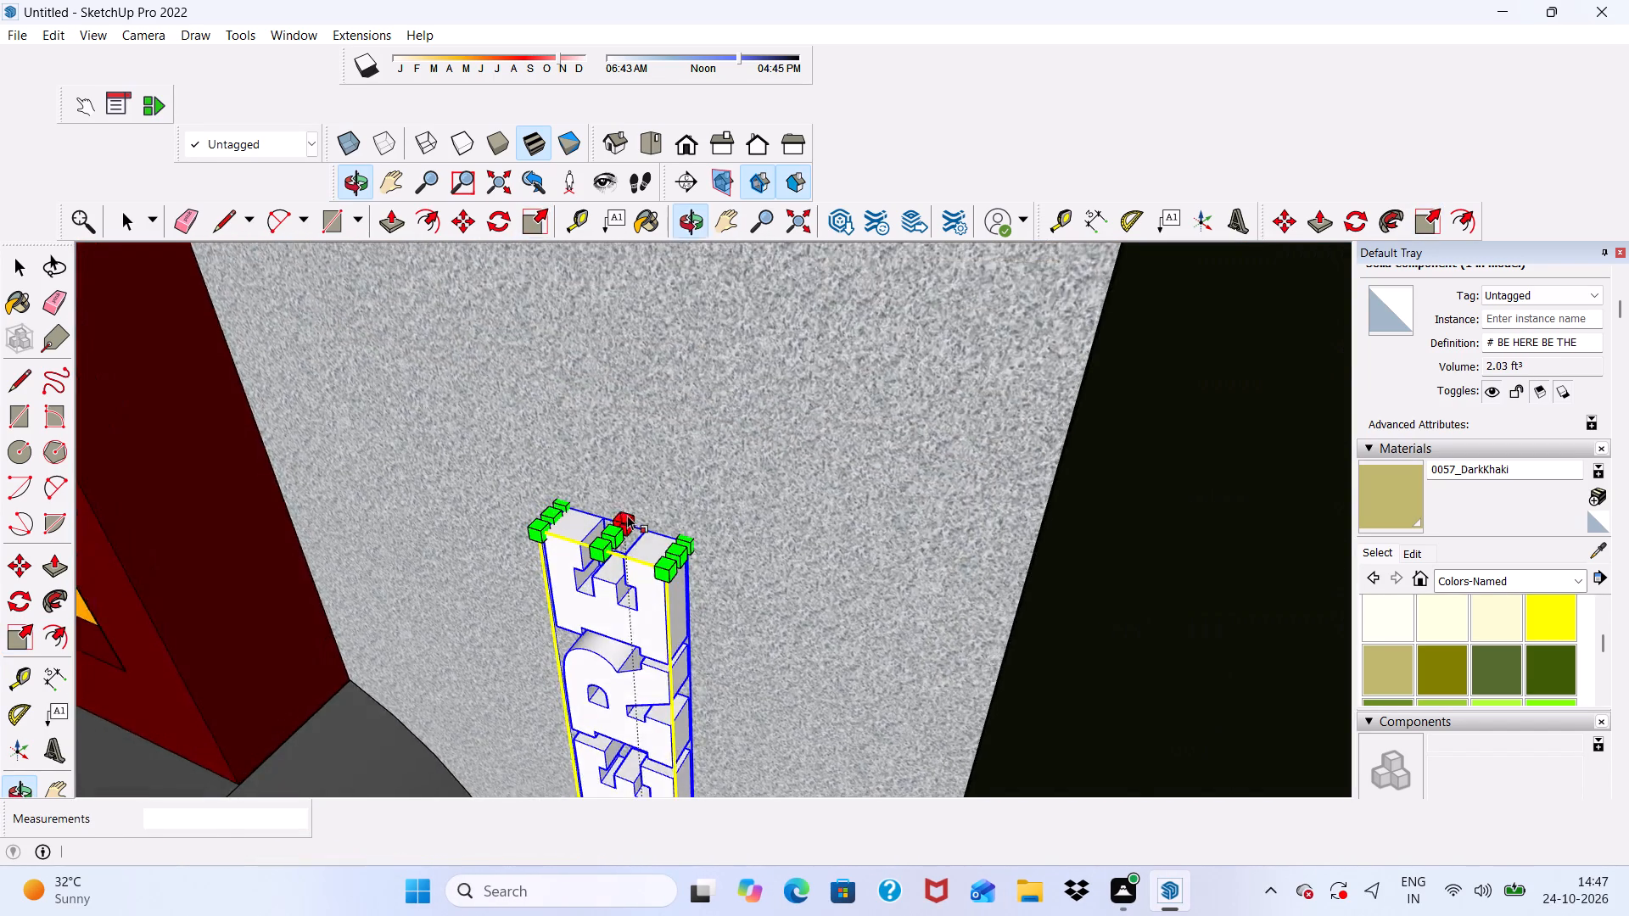
pyautogui.scroll(4, 610, 552)
pyautogui.moveTo(618, 525); pyautogui.dragTo(671, 207)
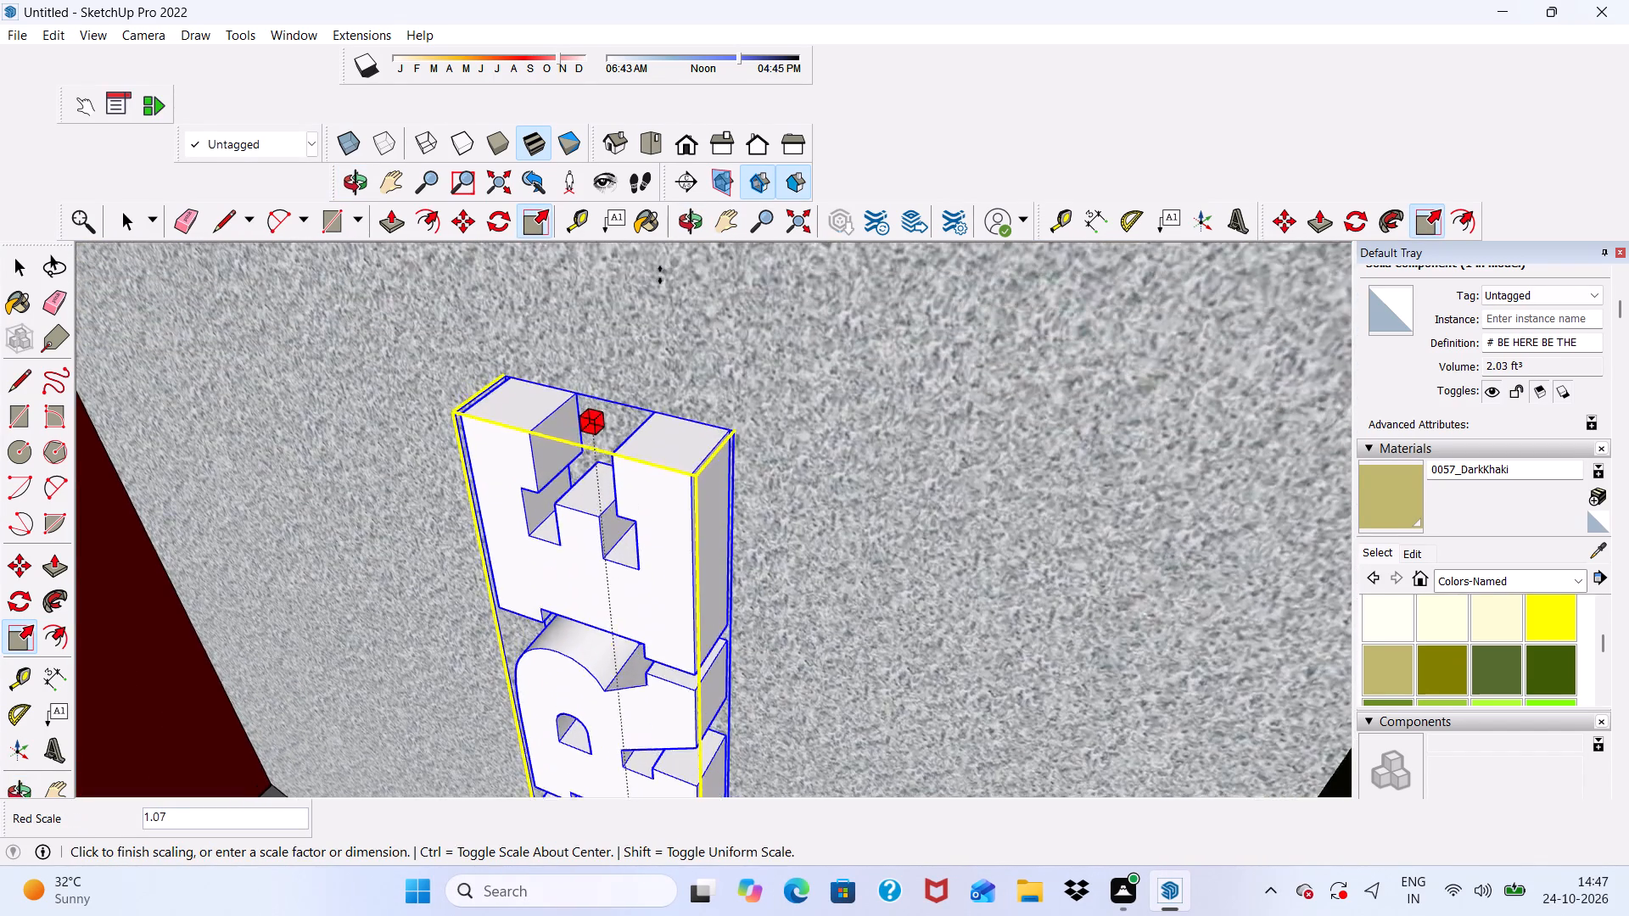
pyautogui.click(664, 313)
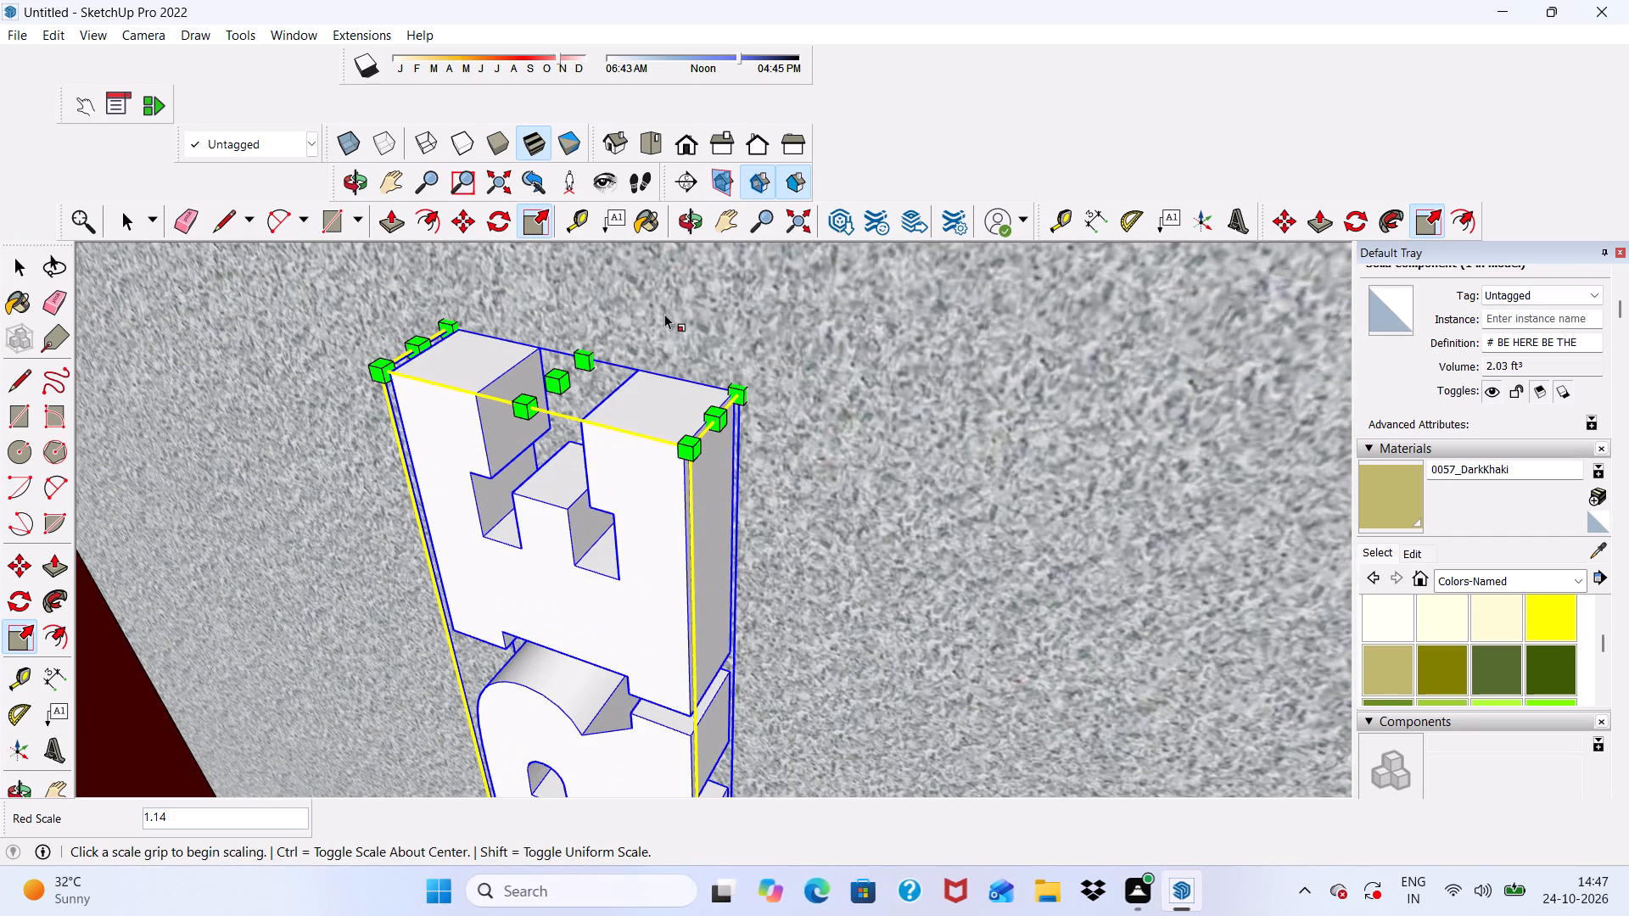
pyautogui.press('space')
pyautogui.scroll(-20, 660, 314)
pyautogui.scroll(-10, 660, 314)
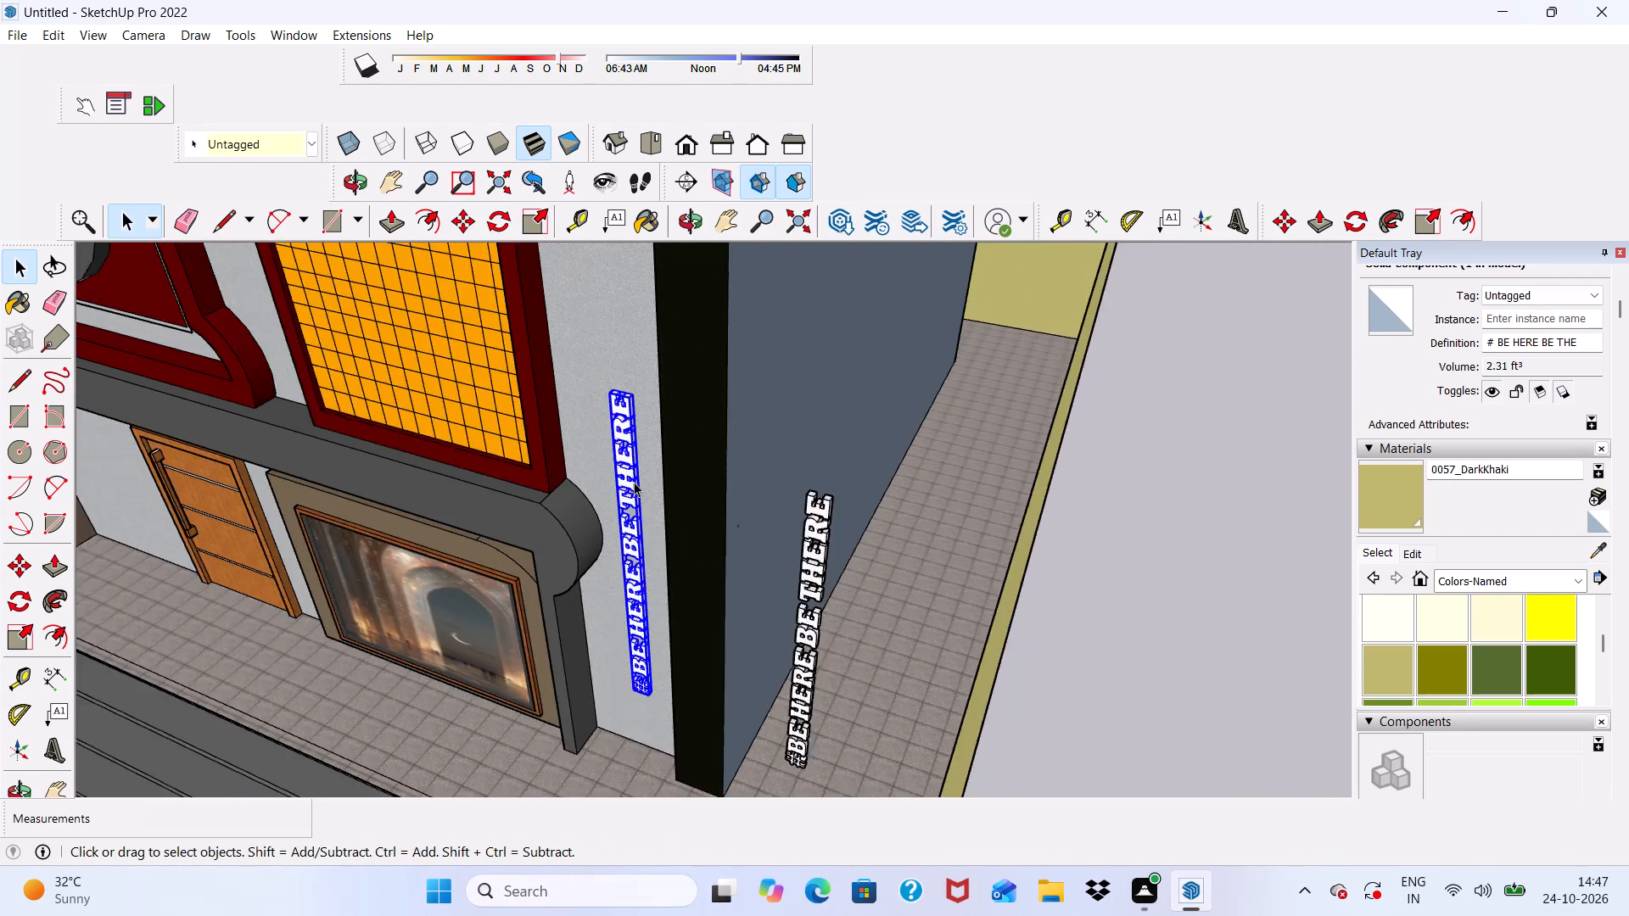
pyautogui.moveTo(635, 483); pyautogui.dragTo(704, 282, button='middle')
pyautogui.click(1098, 463)
# Delete the older free-standing #BE HERE BE THERE lettering beside the black column.
pyautogui.scroll(5, 675, 605)
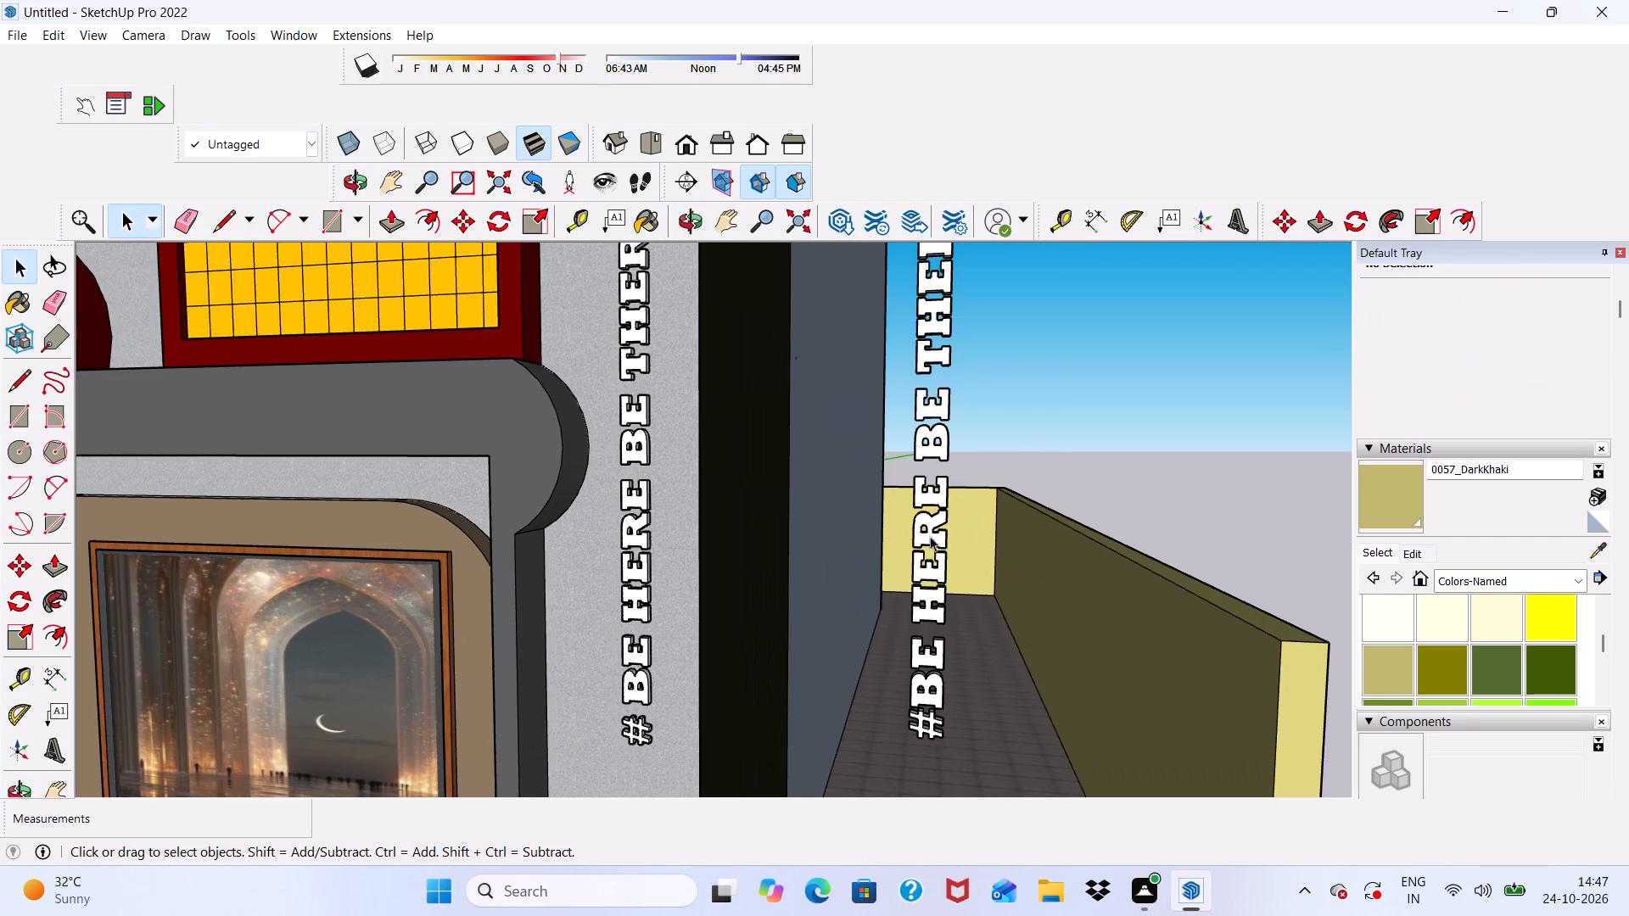
pyautogui.click(960, 551)
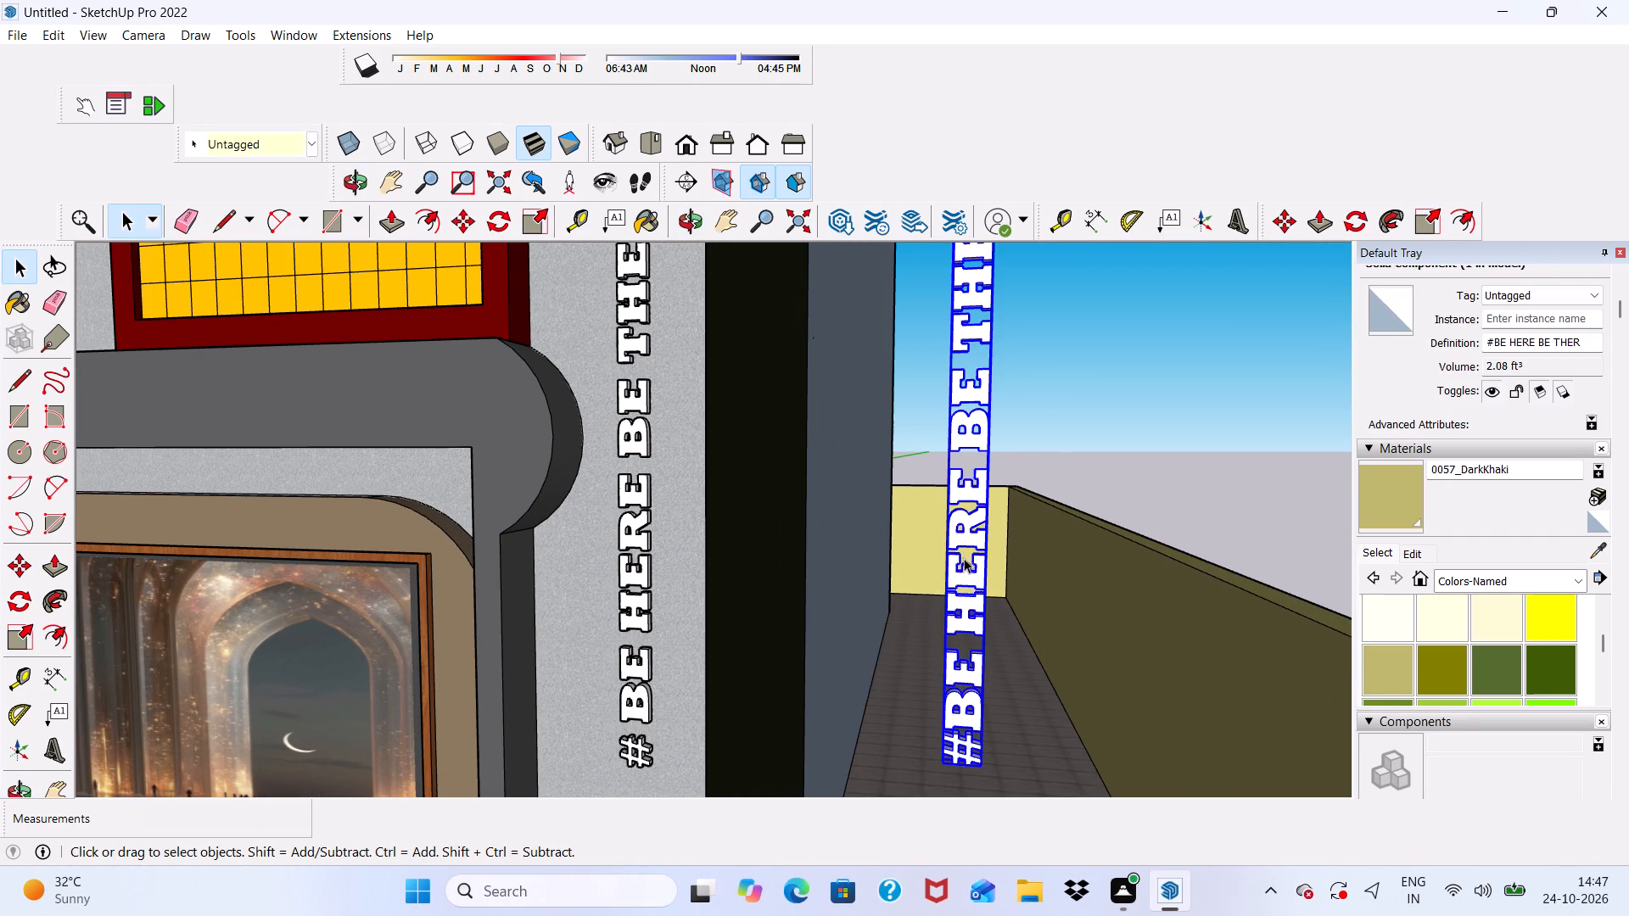
pyautogui.press('Delete')
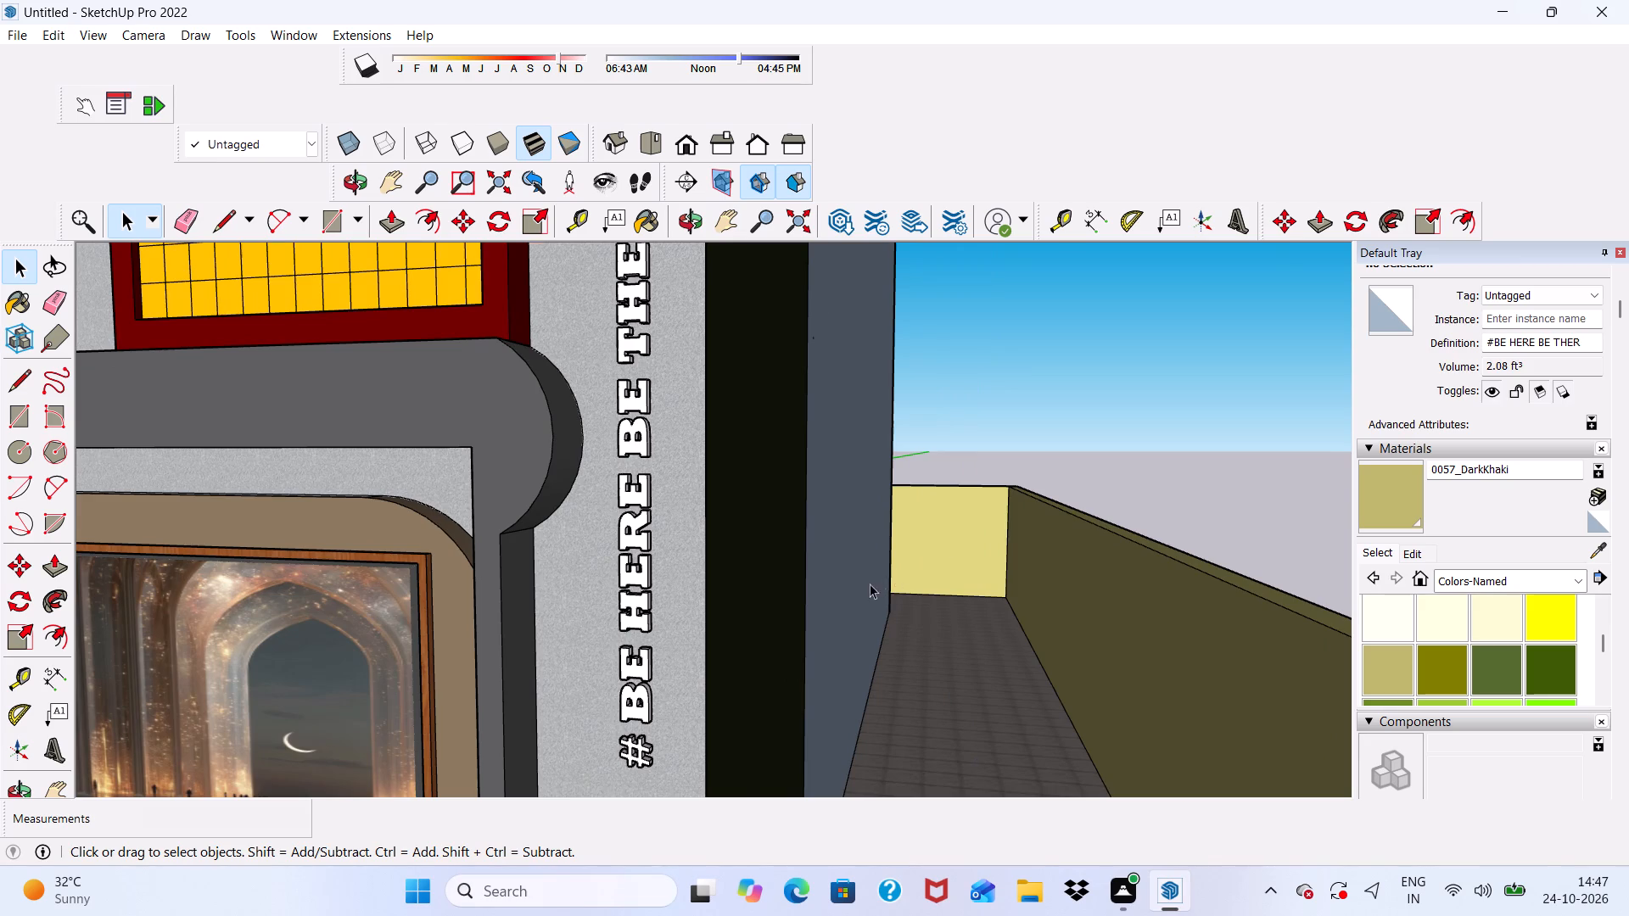
# Examine the whole front facade from several distances and angles, checking the vertical wall text against the signage, windows and entrance.
pyautogui.scroll(-15, 865, 587)
pyautogui.moveTo(620, 583); pyautogui.dragTo(818, 565, button='middle')
pyautogui.scroll(6, 818, 565)
pyautogui.scroll(-3, 798, 761)
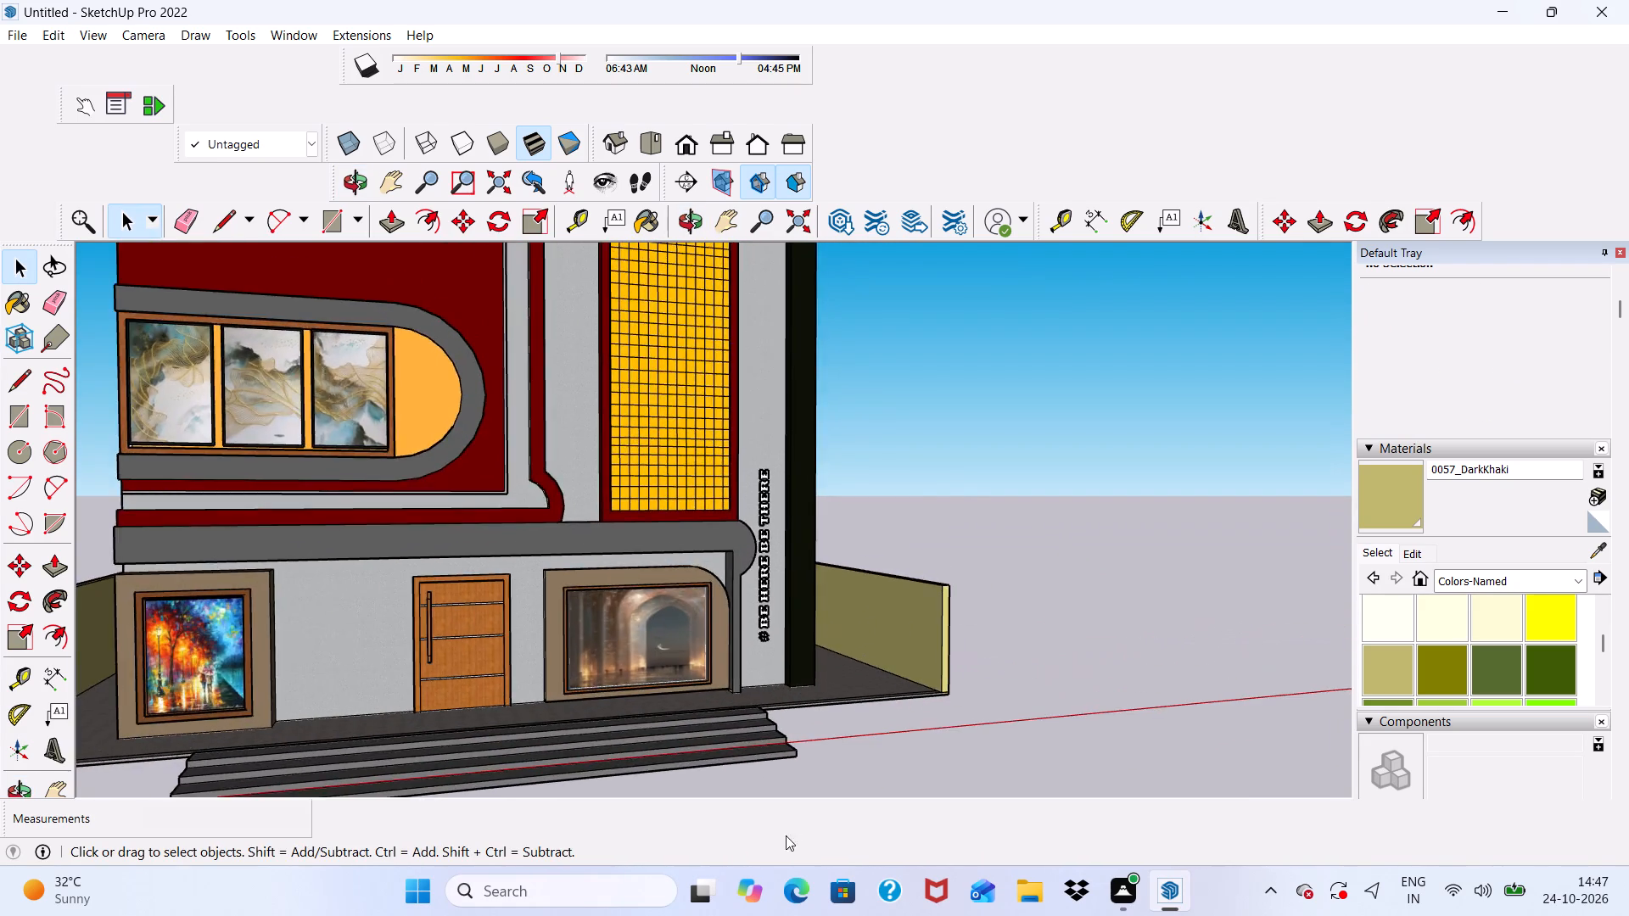
pyautogui.scroll(-4, 786, 835)
pyautogui.moveTo(669, 762); pyautogui.dragTo(490, 781, button='middle')
pyautogui.scroll(6, 445, 542)
pyautogui.scroll(-4, 485, 540)
pyautogui.scroll(1, 679, 752)
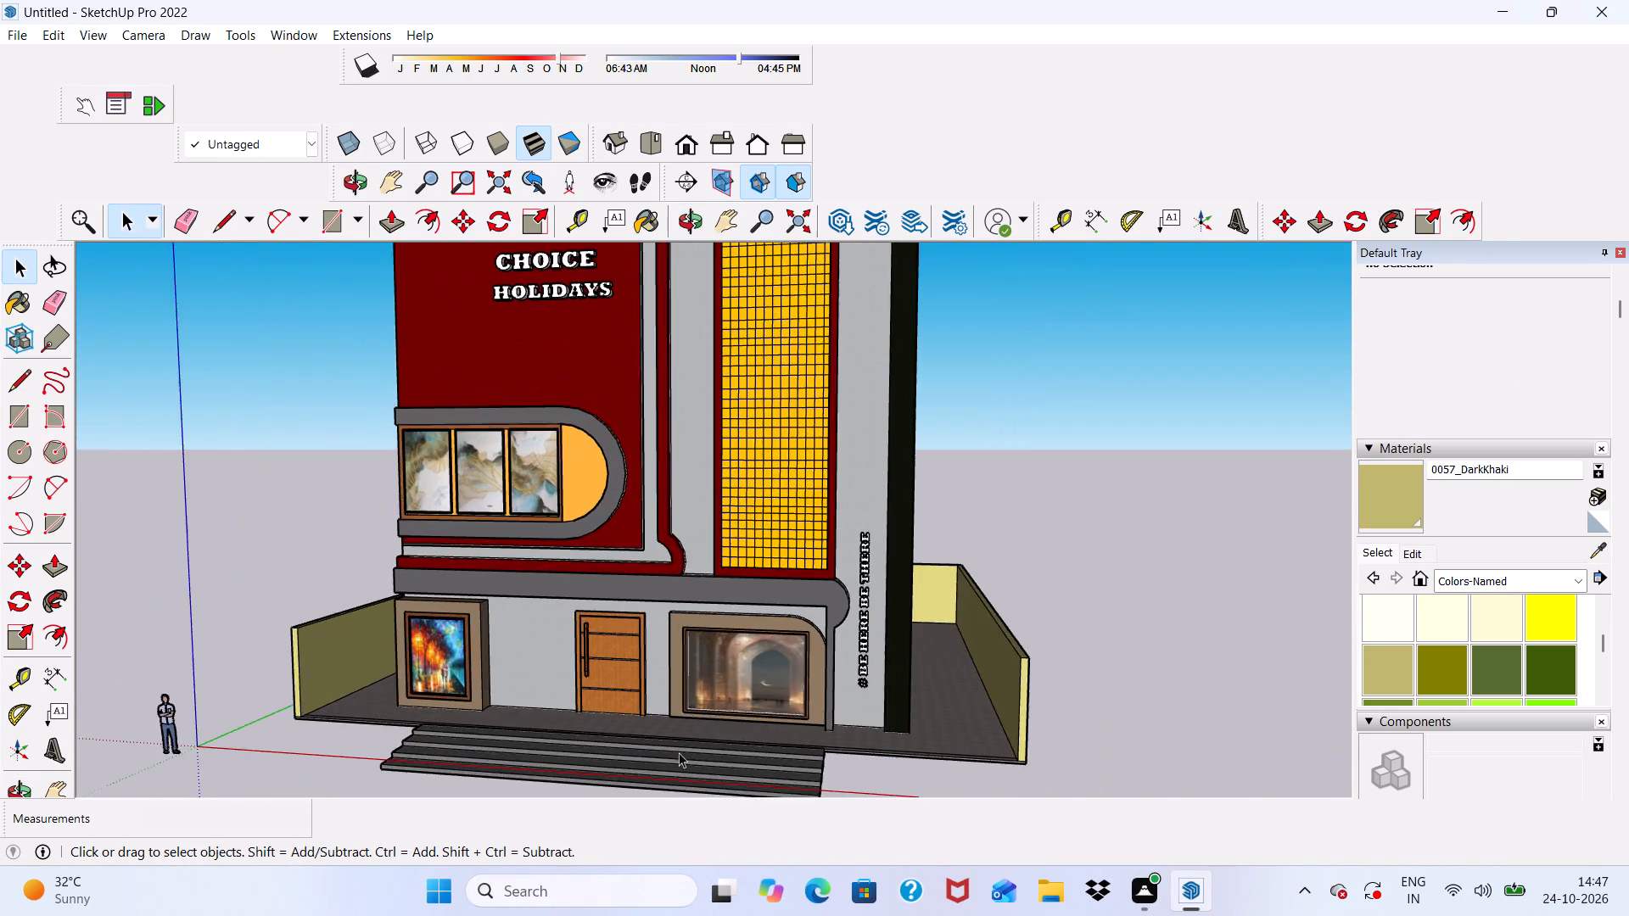
pyautogui.moveTo(679, 752); pyautogui.dragTo(726, 766, button='middle')
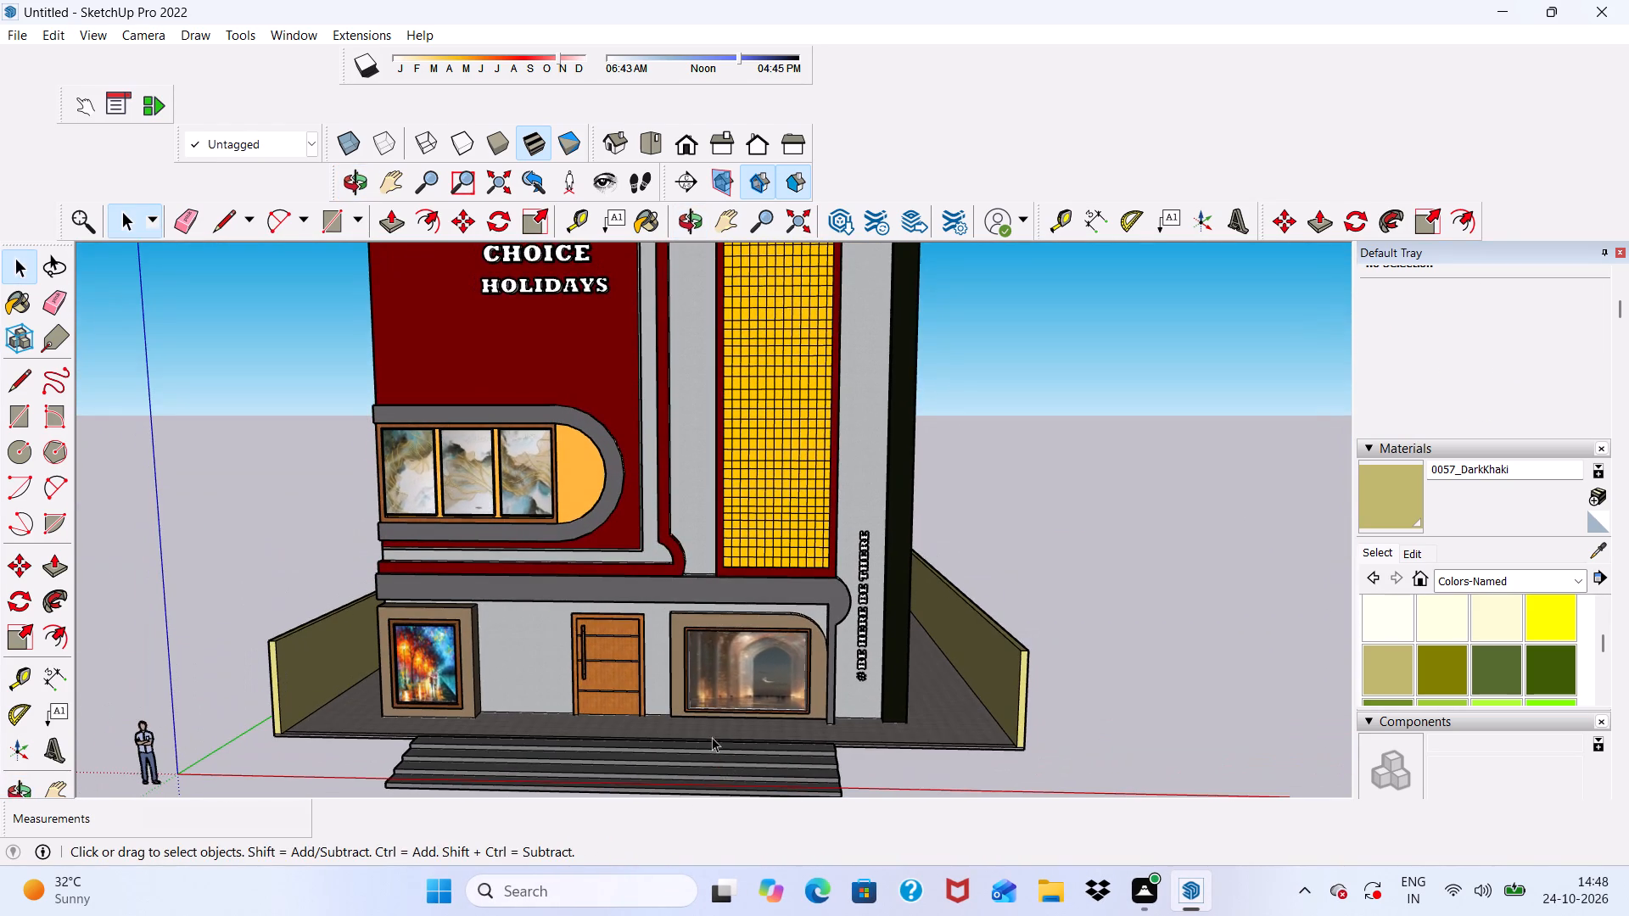
pyautogui.scroll(-3, 705, 728)
pyautogui.scroll(1, 705, 728)
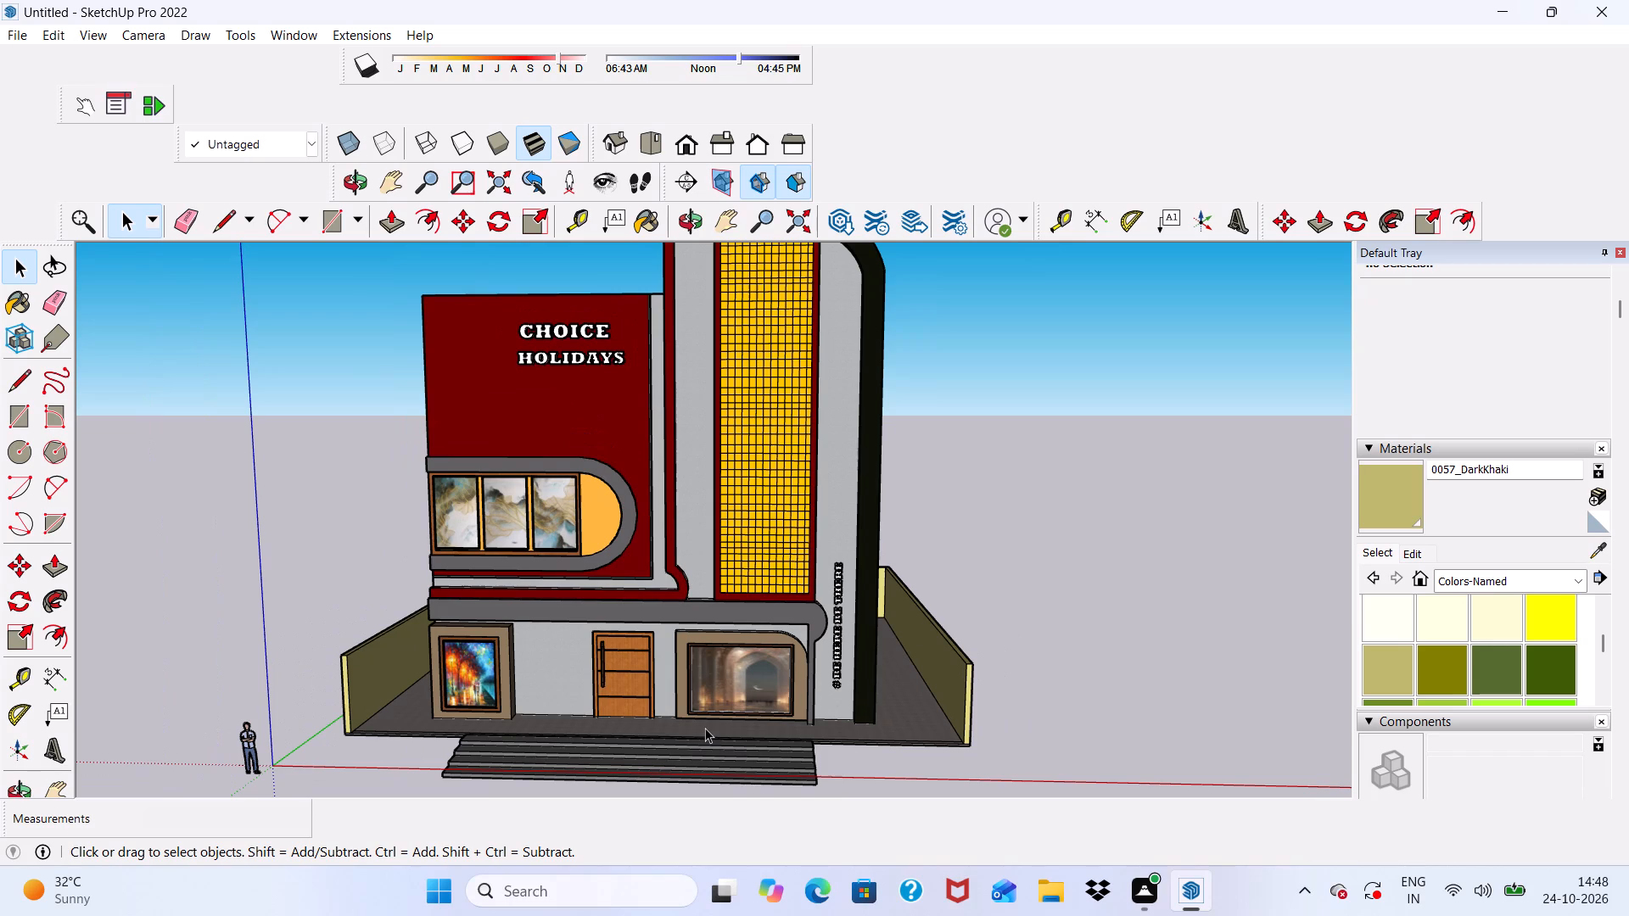
pyautogui.scroll(-9, 705, 728)
pyautogui.scroll(12, 693, 741)
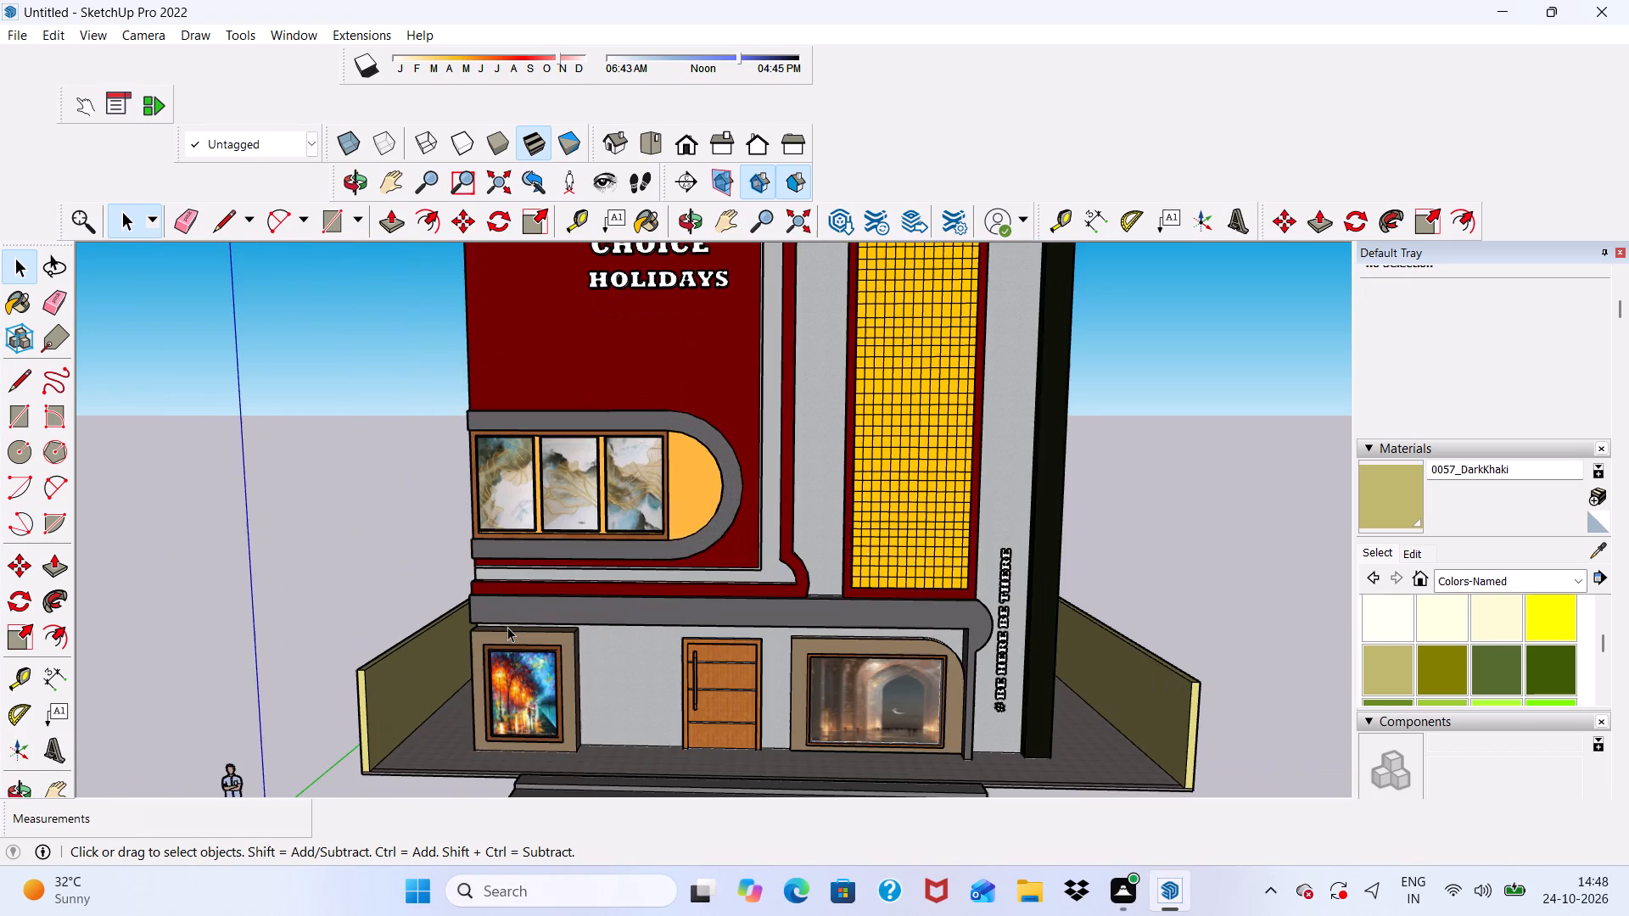
pyautogui.scroll(-1, 507, 627)
pyautogui.moveTo(507, 627); pyautogui.dragTo(509, 673, button='middle')
pyautogui.scroll(-6, 444, 586)
pyautogui.moveTo(587, 639); pyautogui.dragTo(588, 639, button='middle')
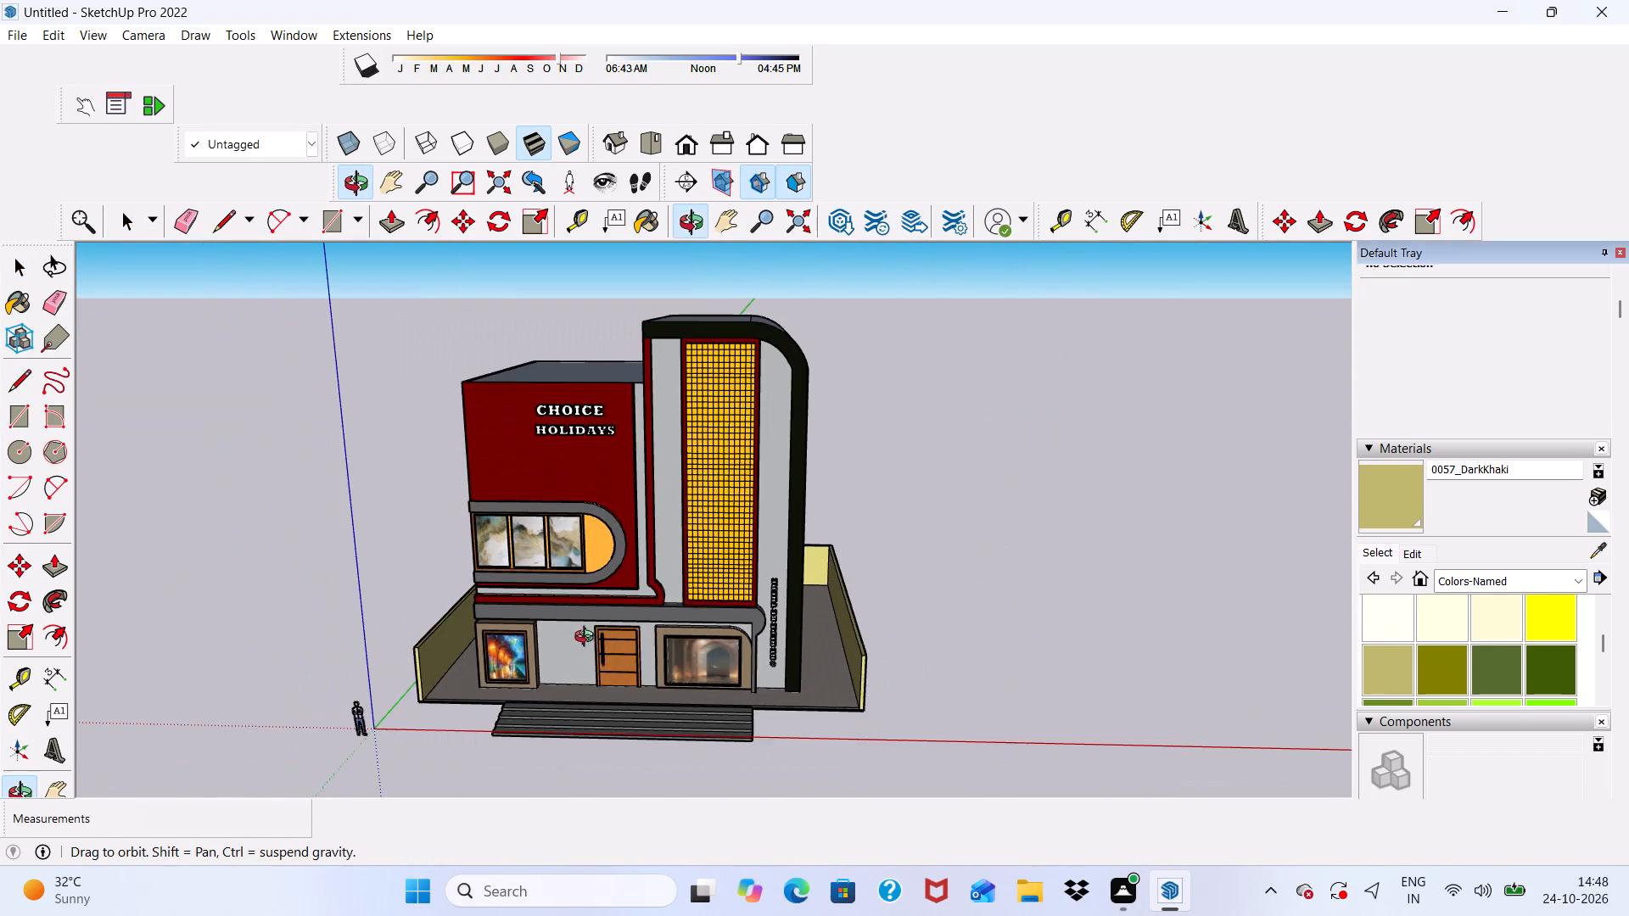
pyautogui.moveTo(588, 639); pyautogui.dragTo(624, 595, button='middle')
pyautogui.scroll(9, 593, 651)
pyautogui.scroll(-6, 587, 680)
pyautogui.moveTo(613, 723); pyautogui.dragTo(558, 700, button='middle')
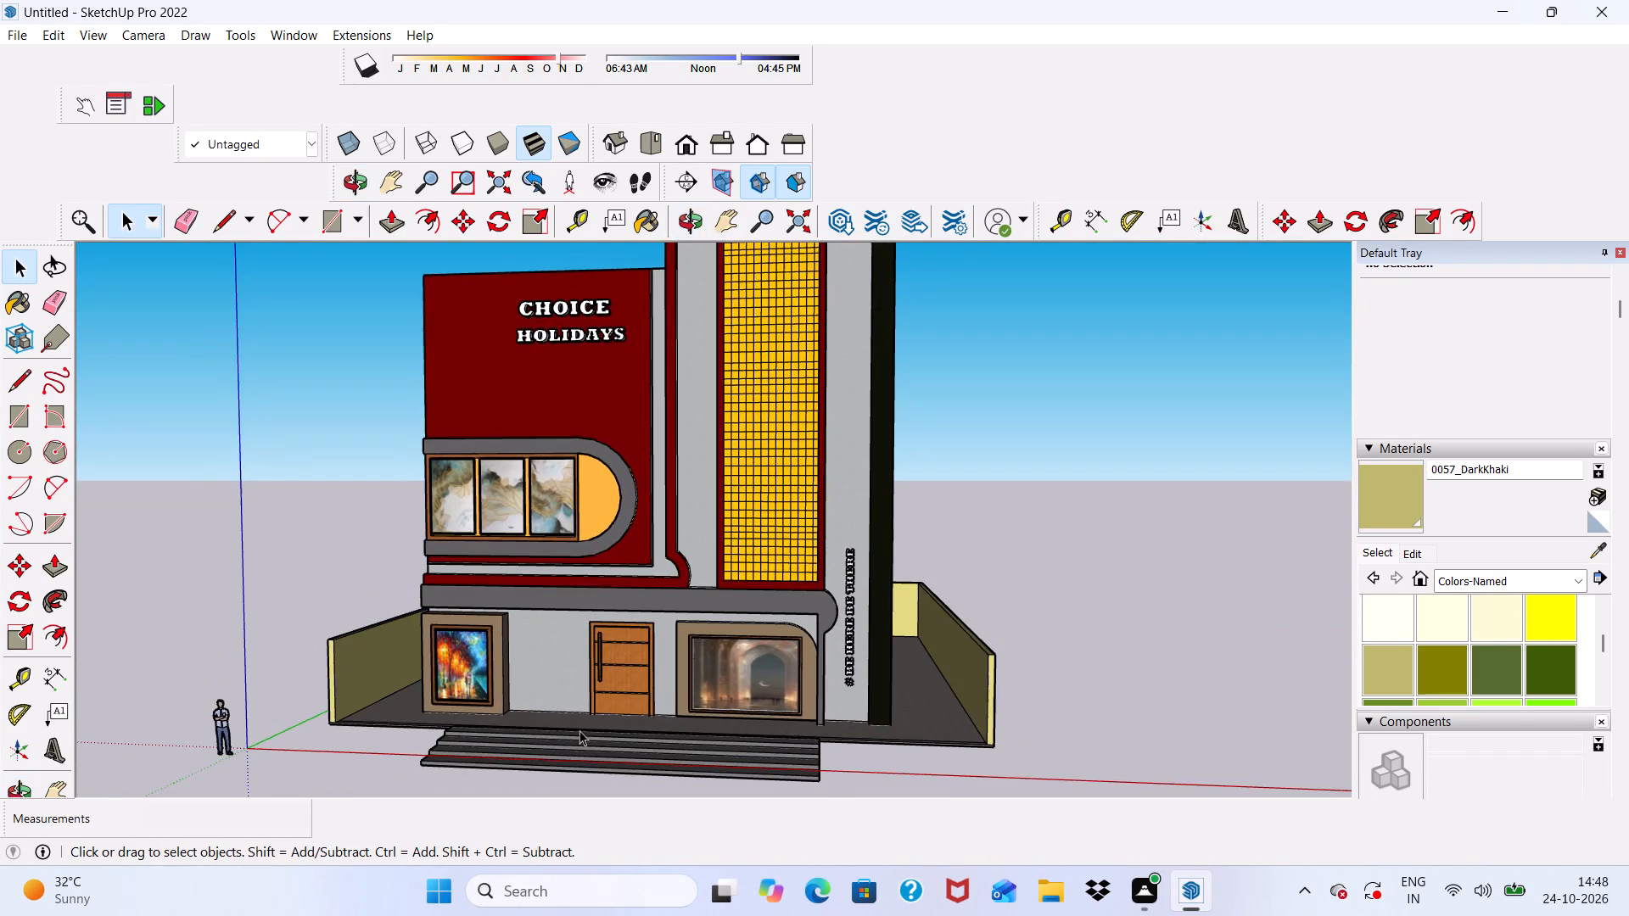
pyautogui.scroll(4, 579, 730)
pyautogui.scroll(-7, 576, 705)
pyautogui.scroll(-3, 726, 850)
pyautogui.scroll(-4, 725, 567)
pyautogui.scroll(5, 708, 668)
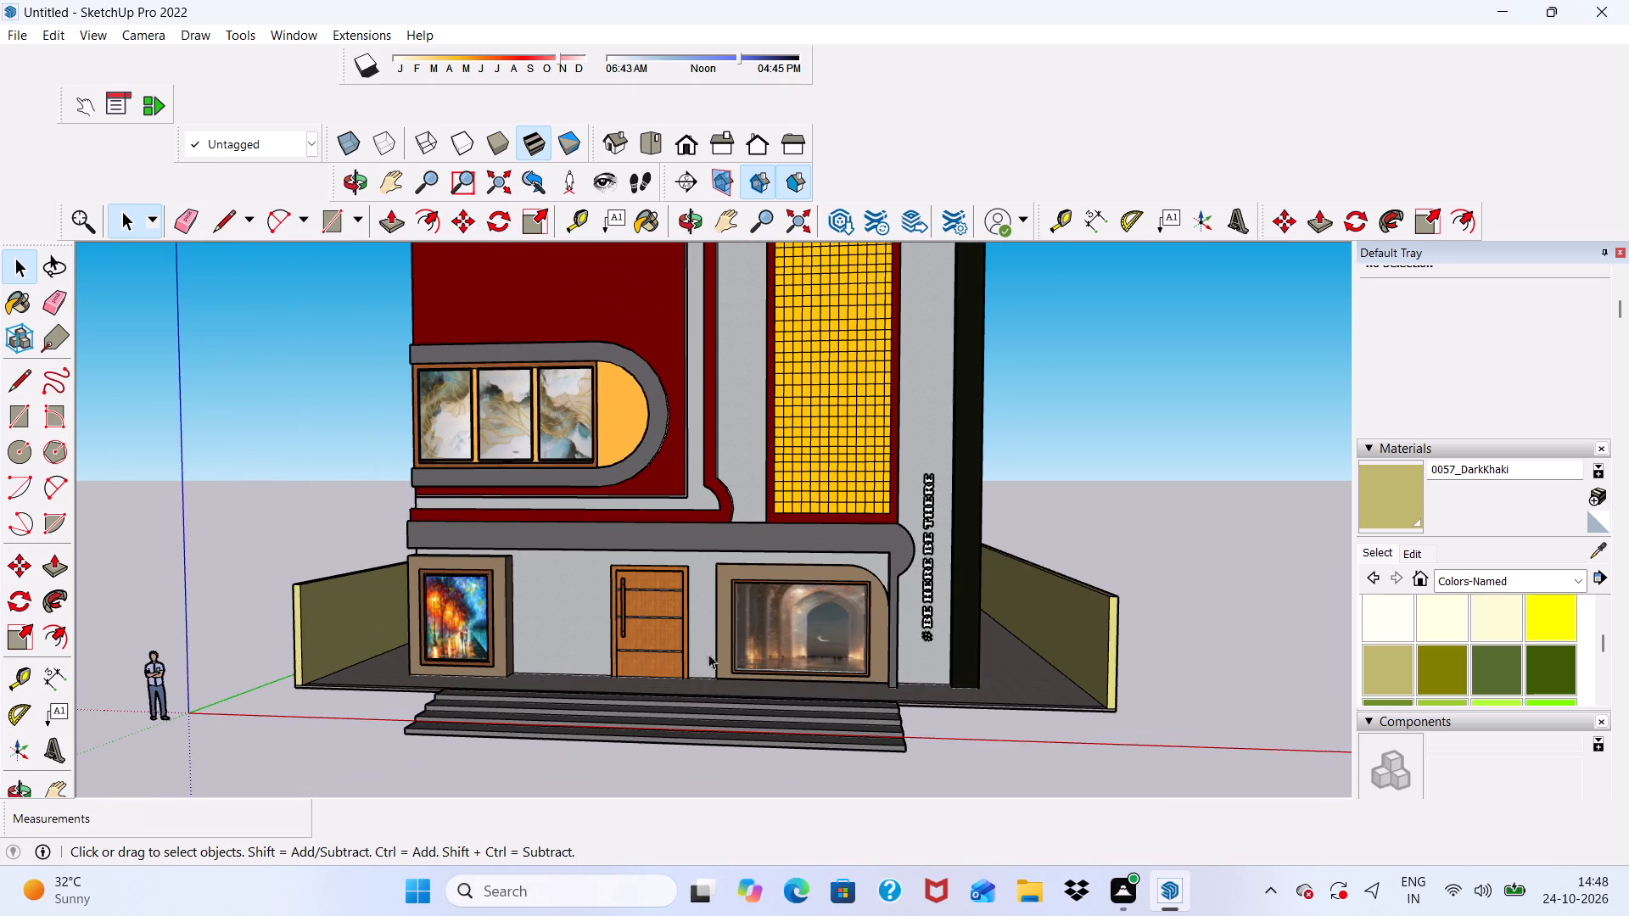
pyautogui.scroll(-3, 642, 627)
pyautogui.scroll(5, 821, 666)
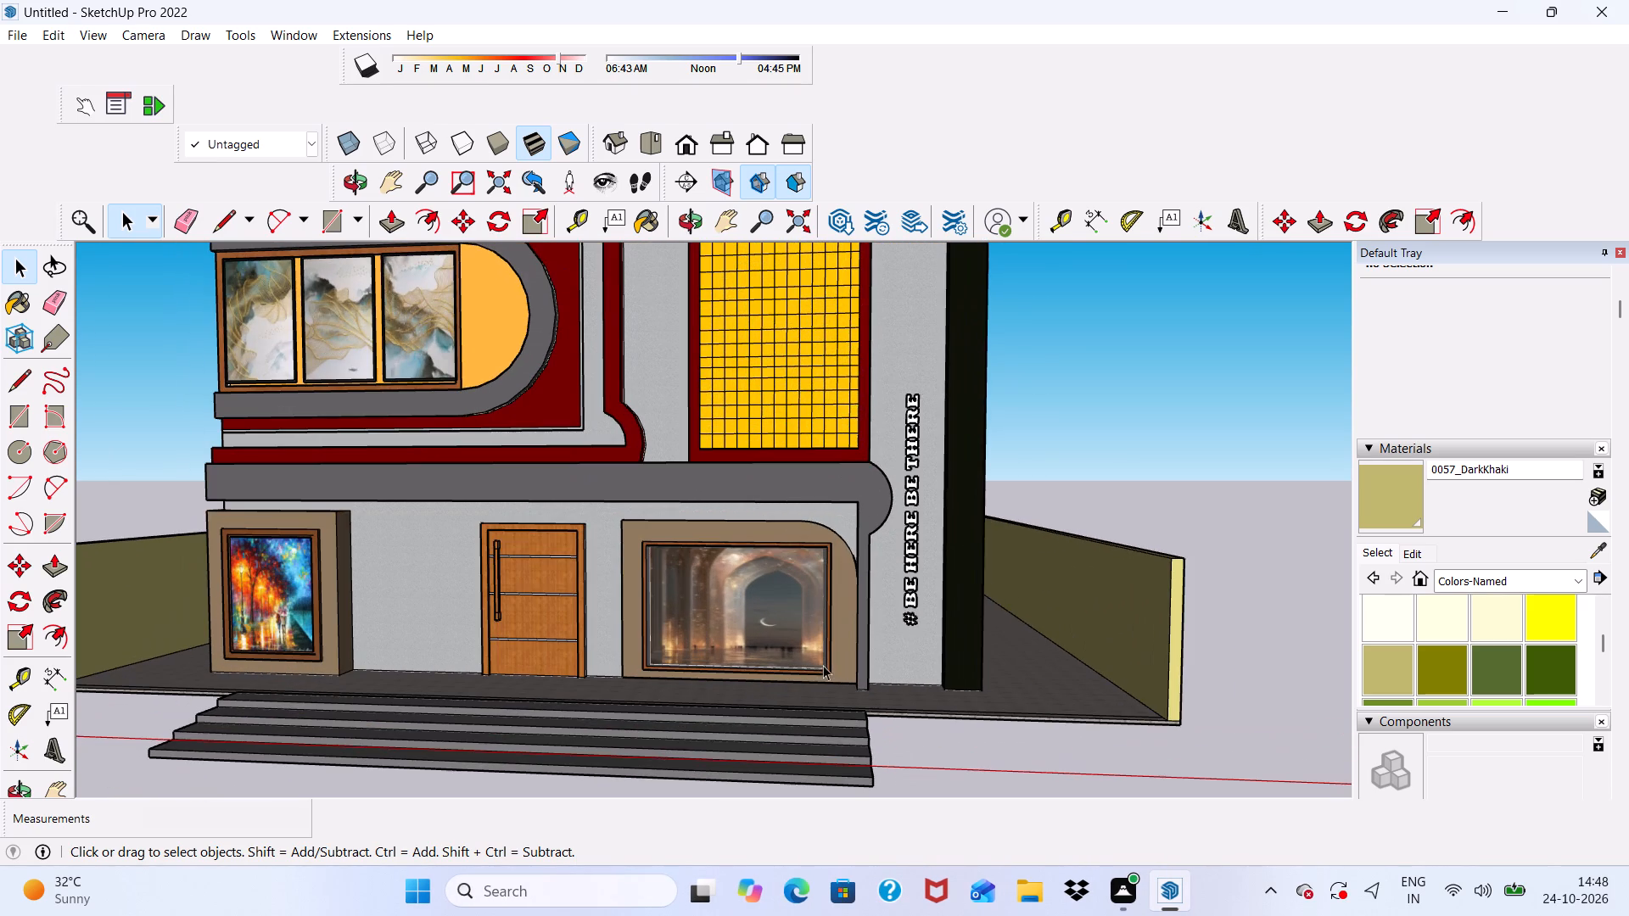
# Save the model in the Documents folder under the file name 744.
pyautogui.hotkey('ctrl', 's')
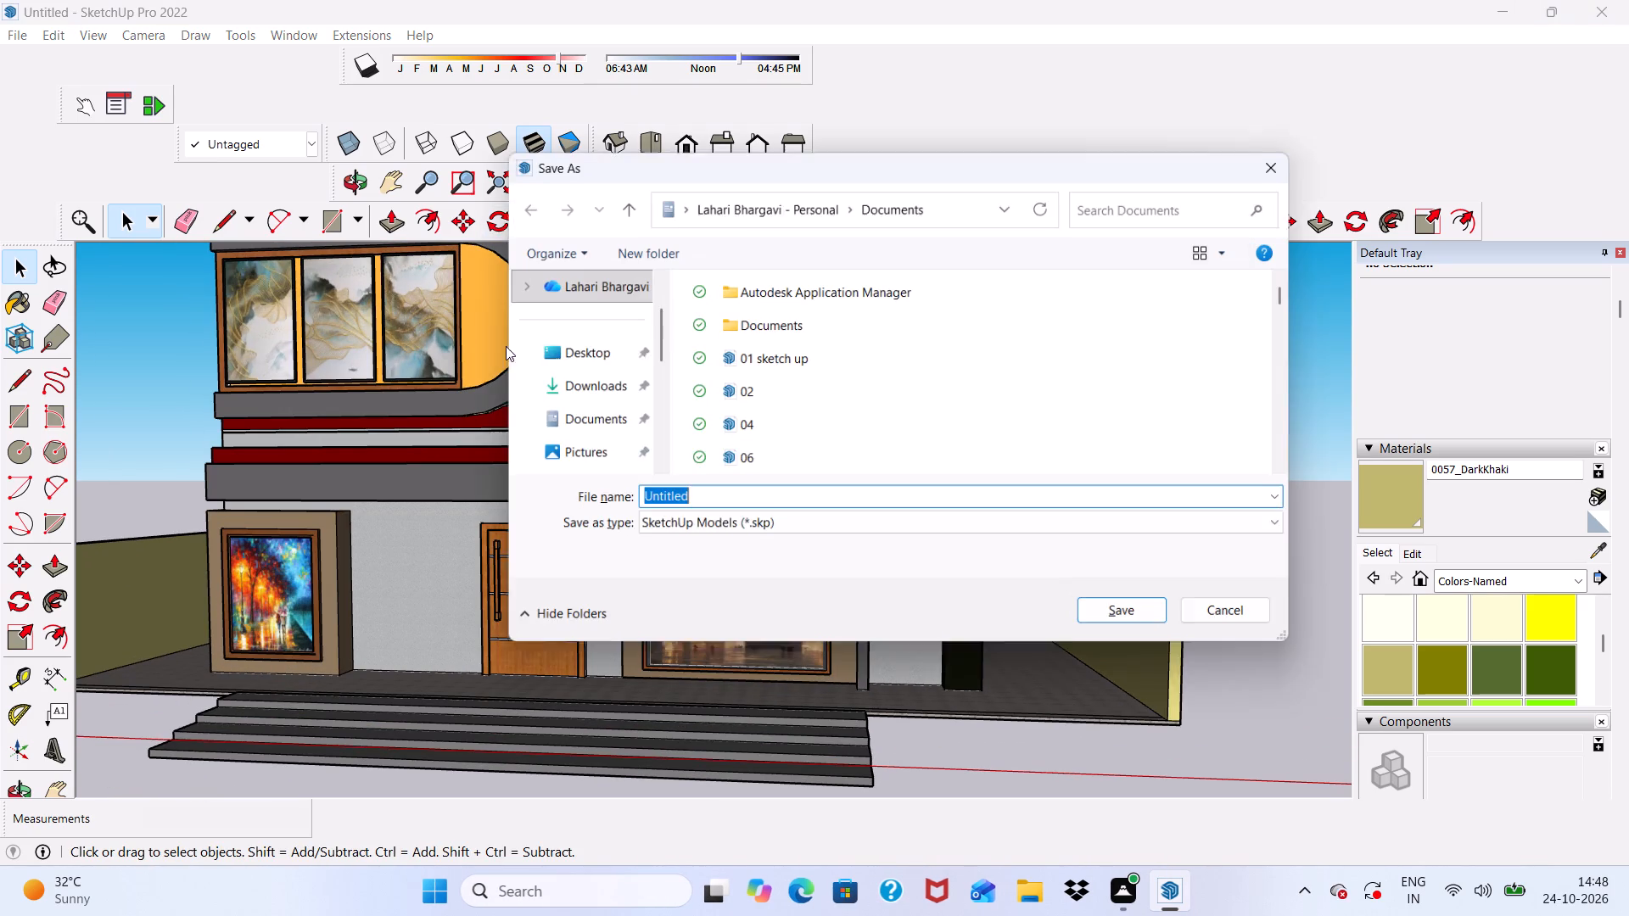
pyautogui.click(699, 502)
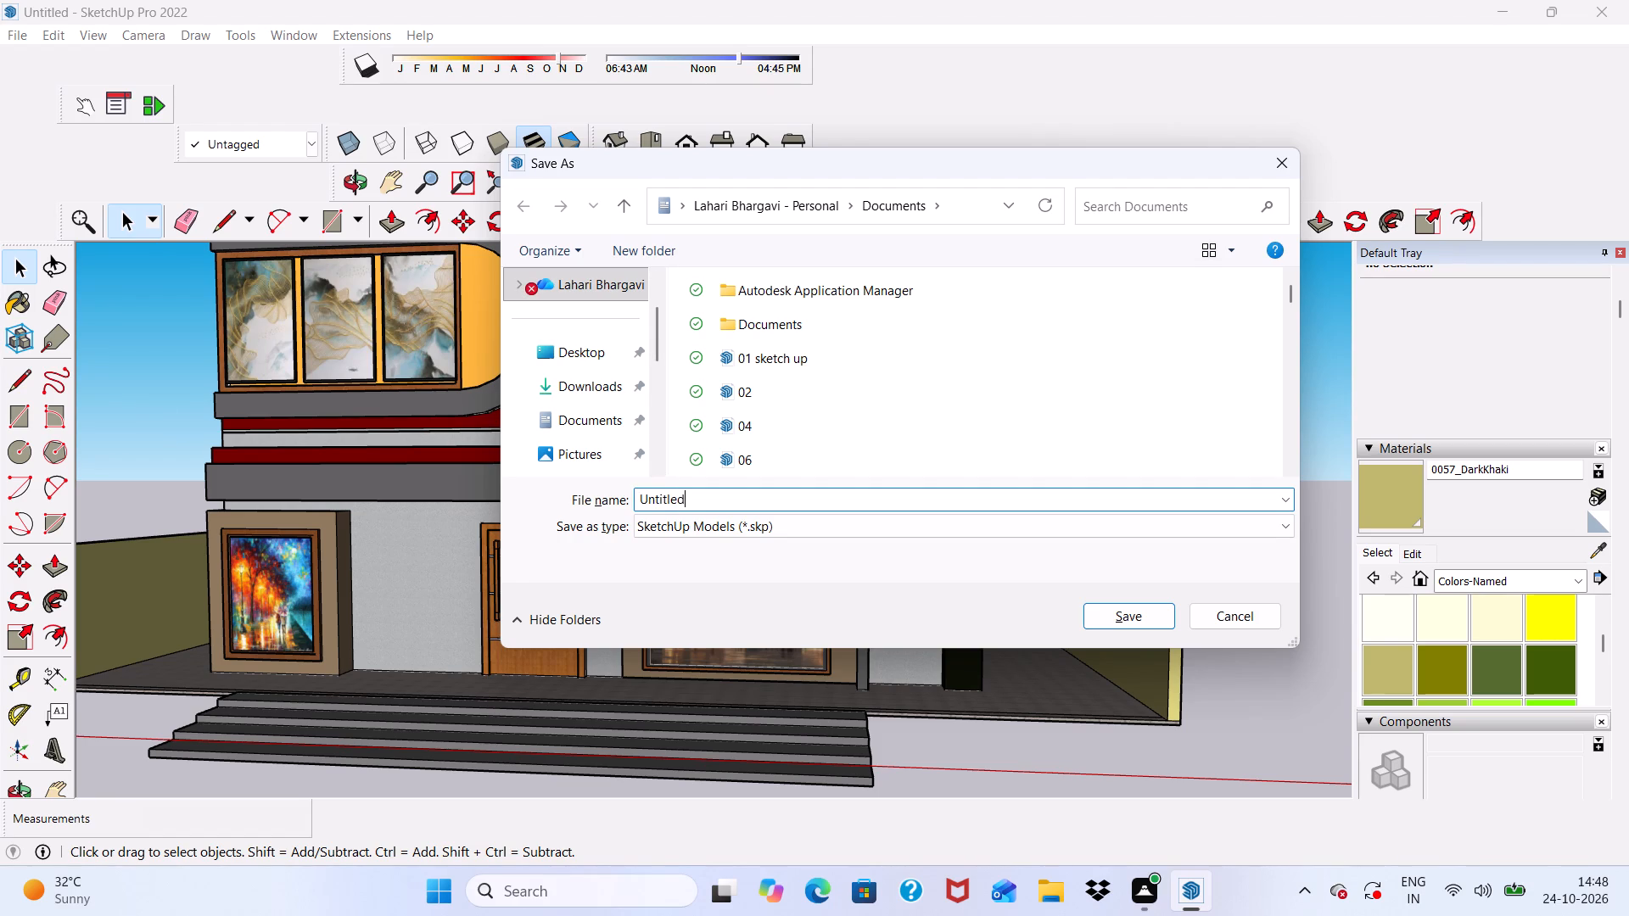
pyautogui.press('BackSpace')
pyautogui.press('BackSpace')
pyautogui.press('BackSpace')
pyautogui.press('BackSpace')
pyautogui.press('BackSpace')
pyautogui.press('BackSpace')
pyautogui.press('BackSpace')
pyautogui.press('BackSpace')
pyautogui.press('BackSpace')
pyautogui.press('BackSpace')
pyautogui.press('BackSpace')
pyautogui.press('BackSpace')
pyautogui.press('BackSpace')
pyautogui.press('BackSpace')
pyautogui.write('744')
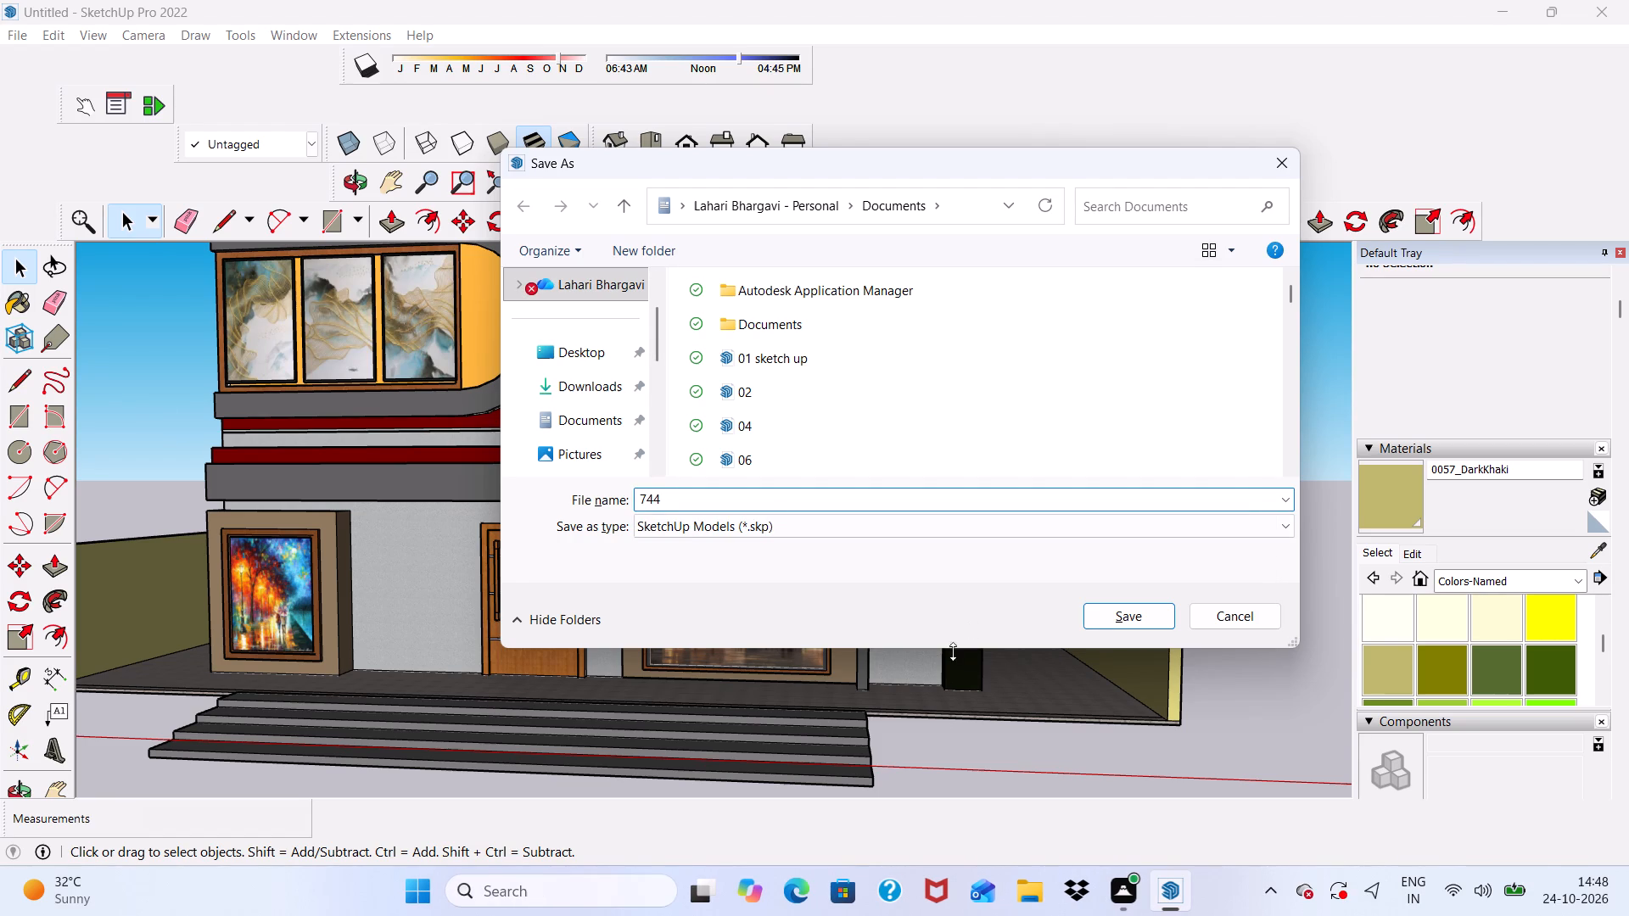
pyautogui.click(1128, 614)
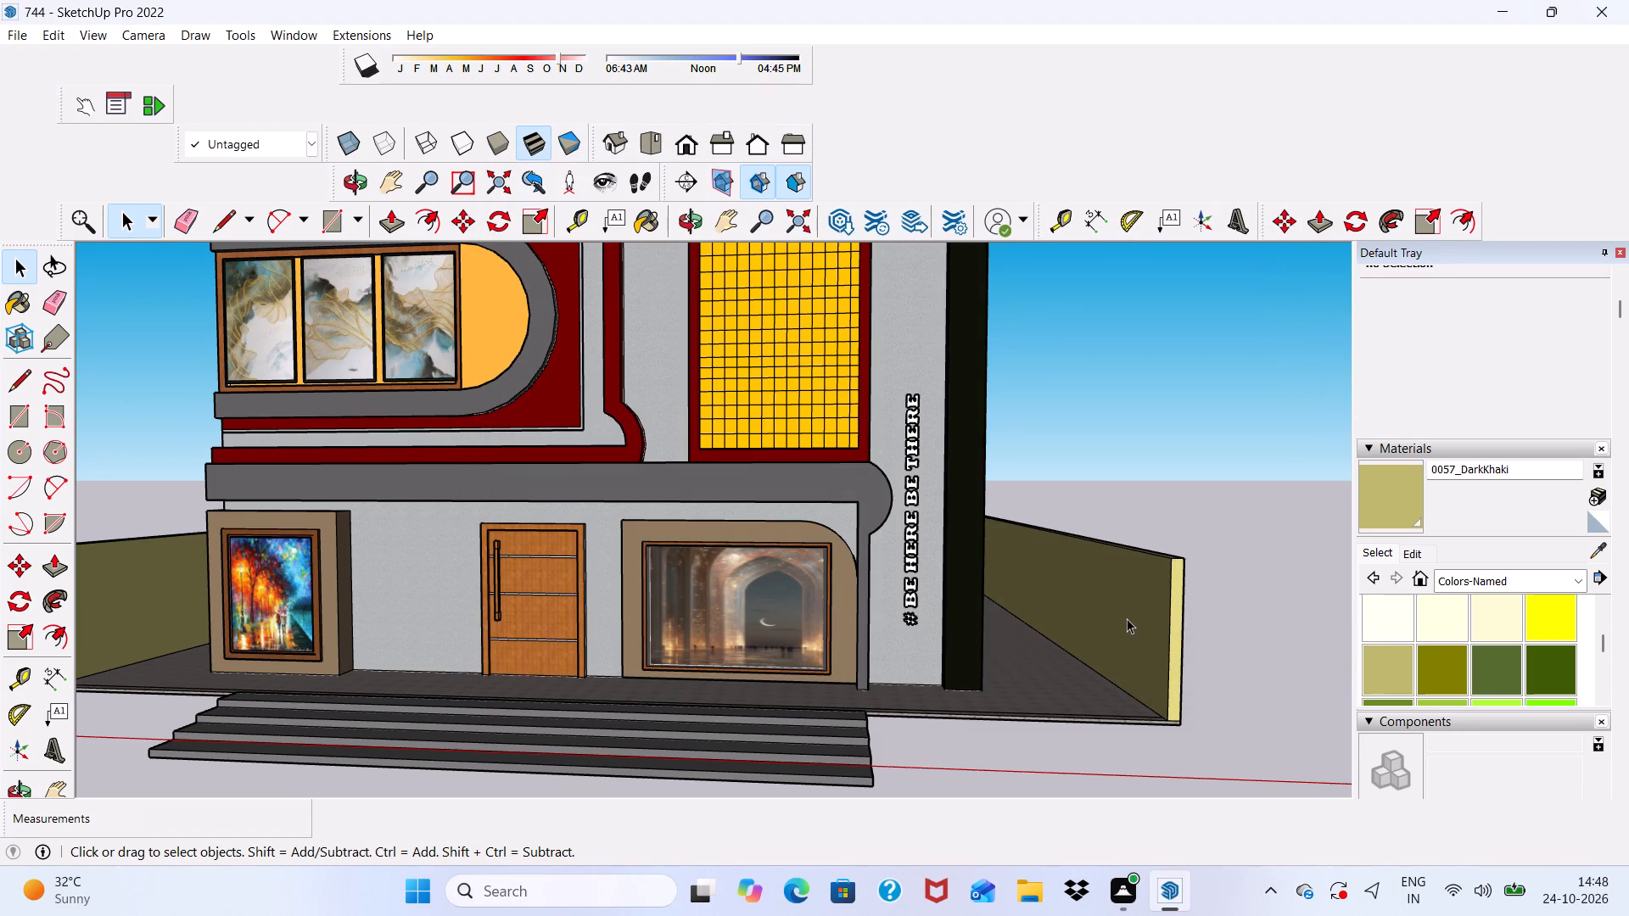
# Export the current facade view as a JPEG 2D graphic named 744PDF in the Downloads folder.
pyautogui.click(17, 28)
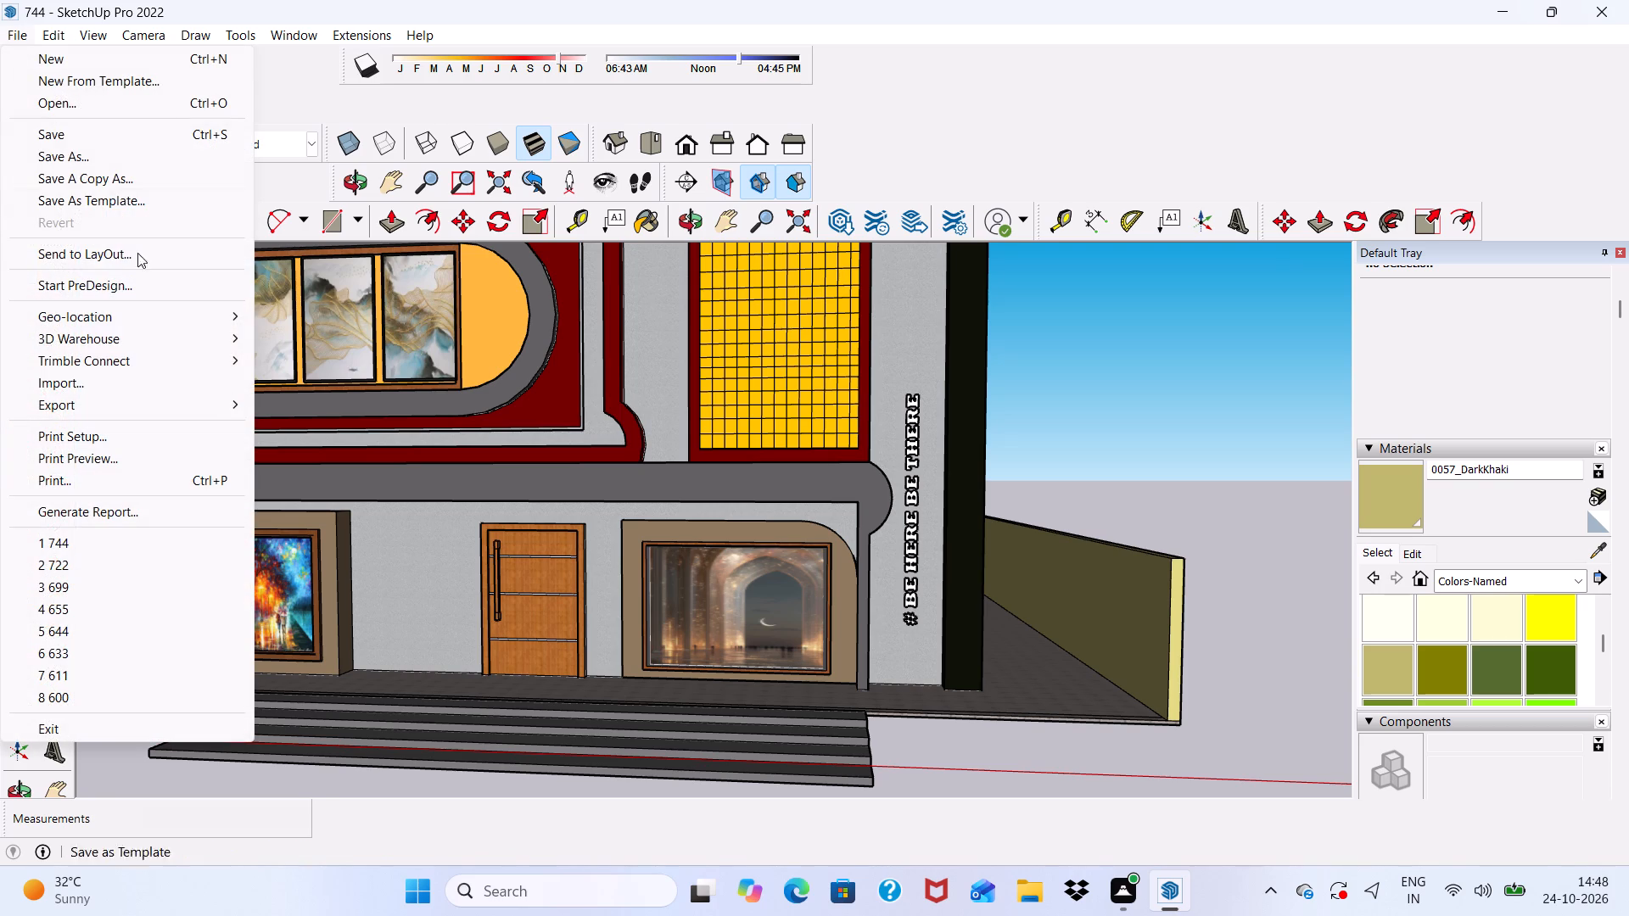
pyautogui.click(84, 411)
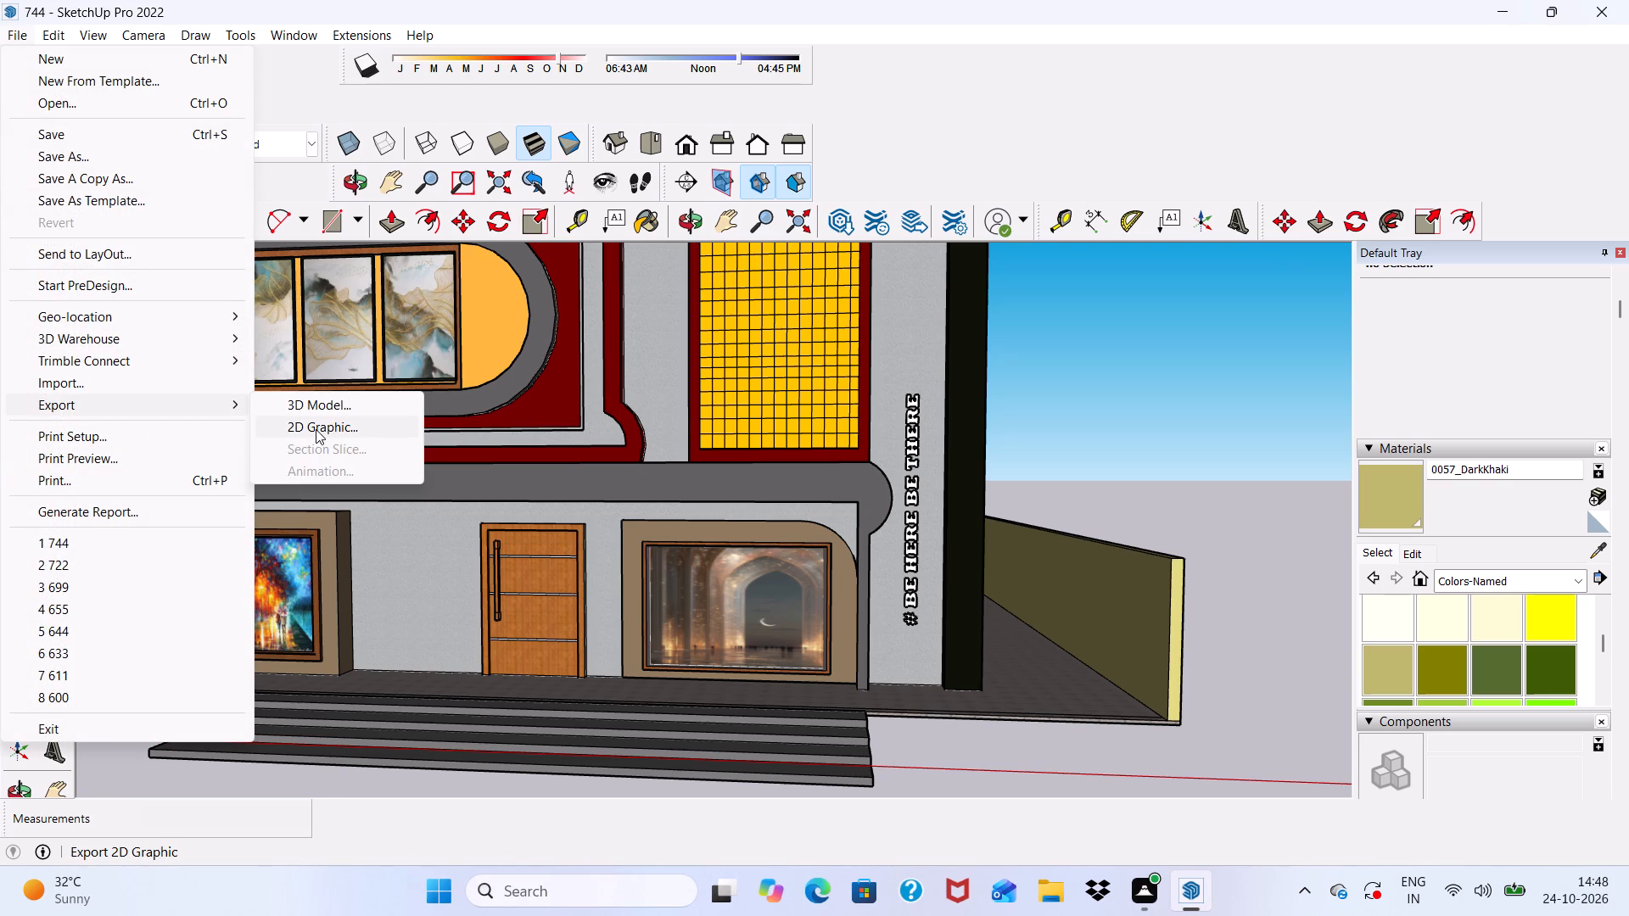
pyautogui.click(316, 428)
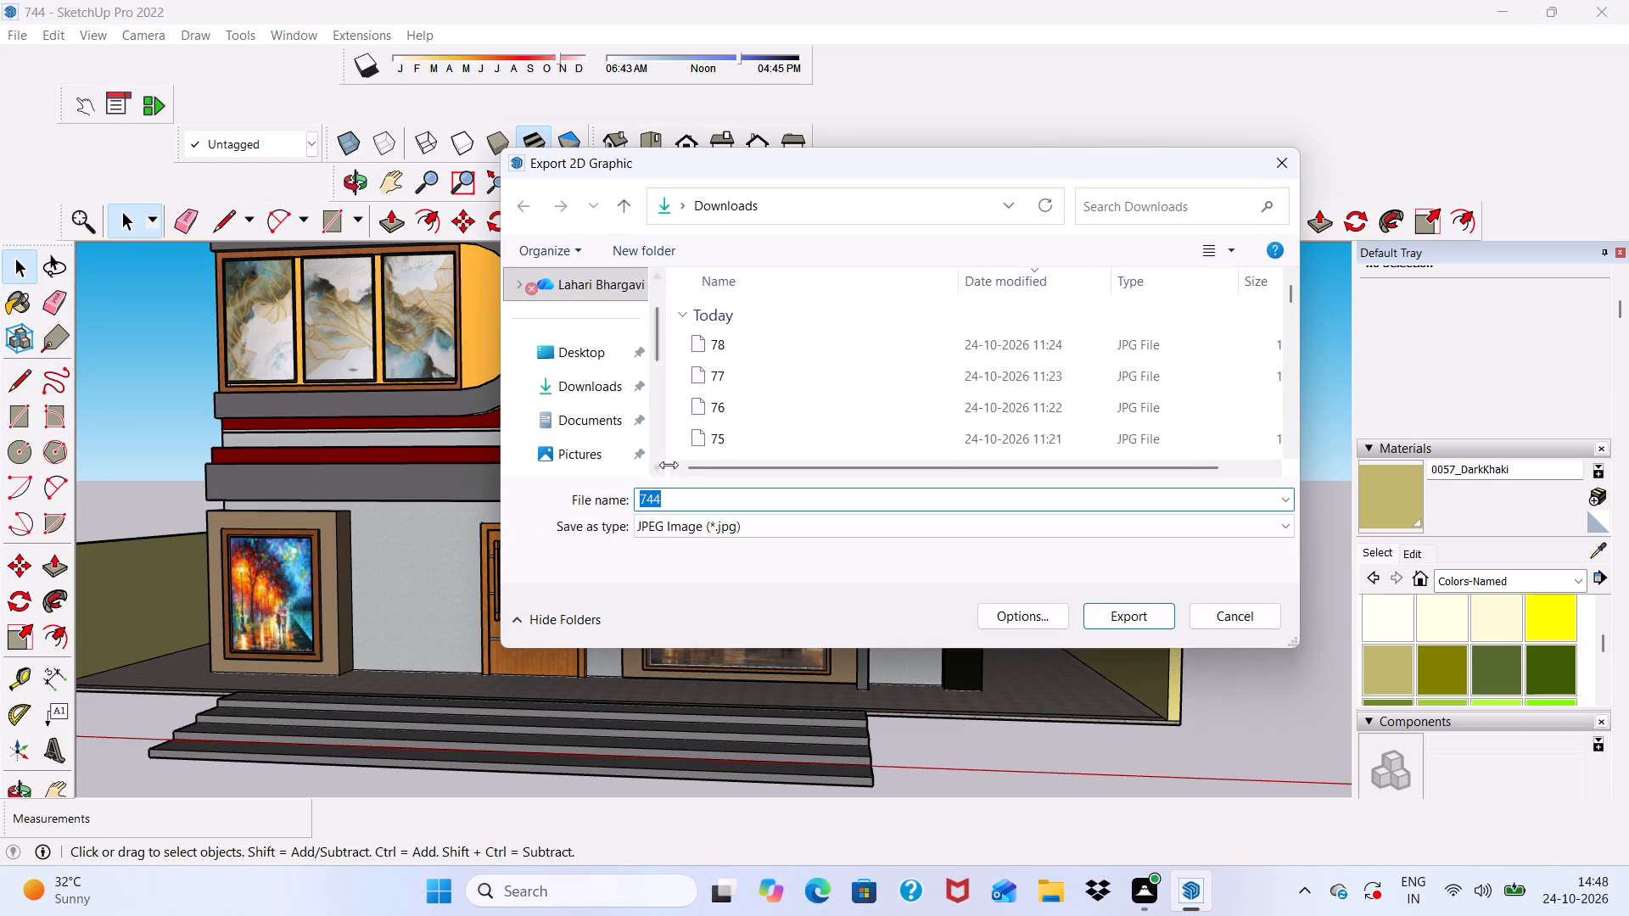
pyautogui.click(691, 494)
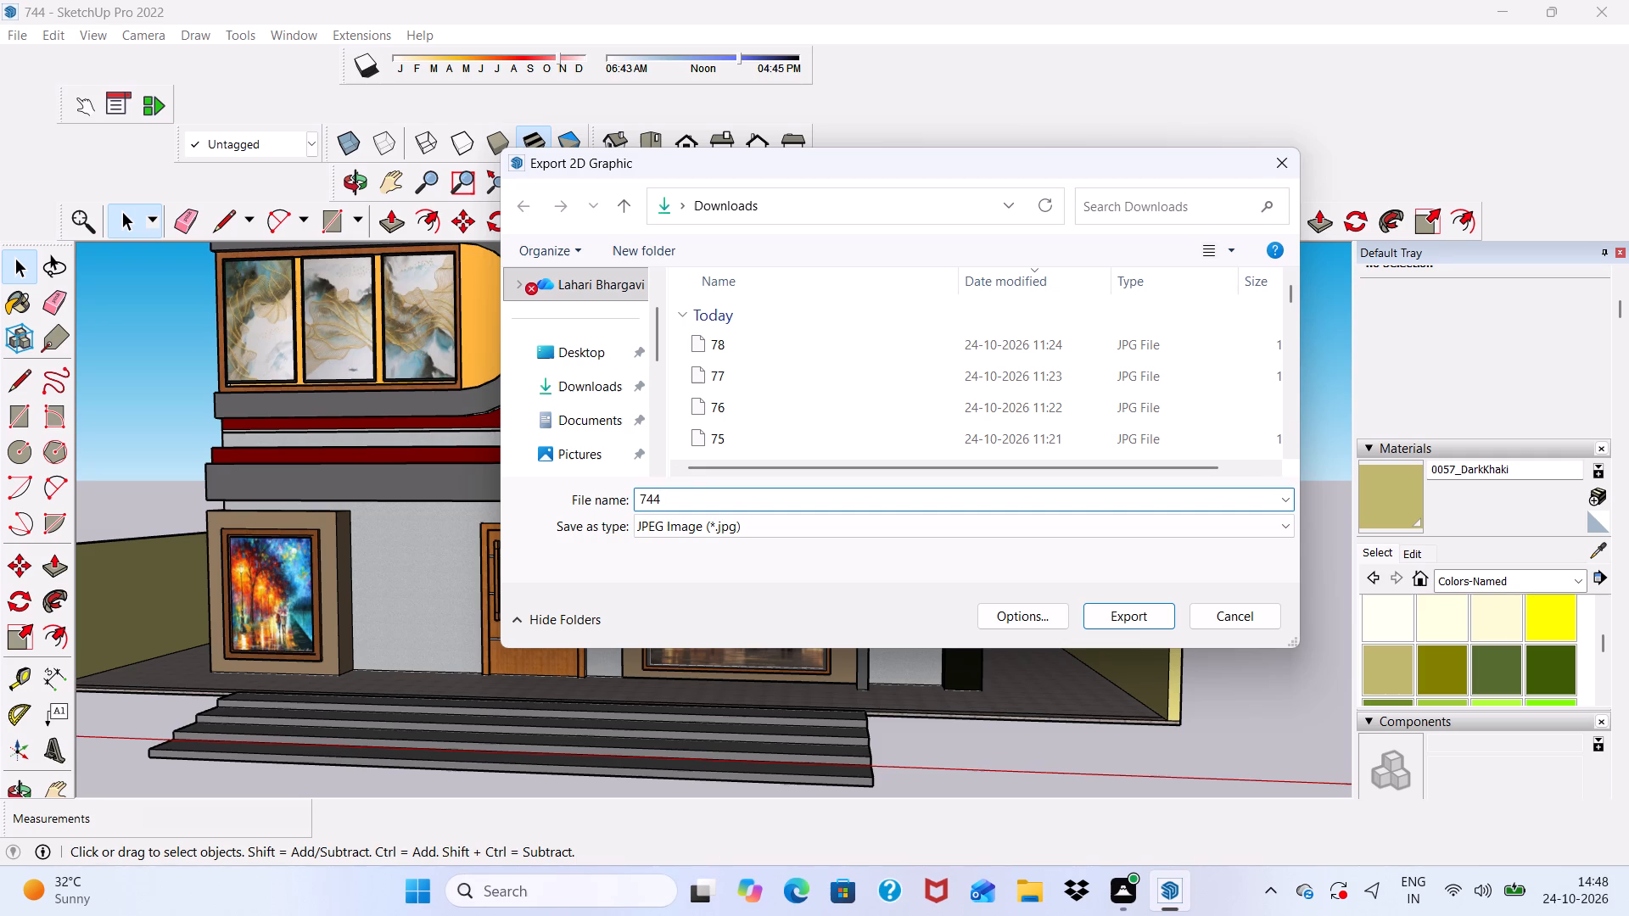
pyautogui.write('PDG')
pyautogui.press('BackSpace')
pyautogui.press('f')
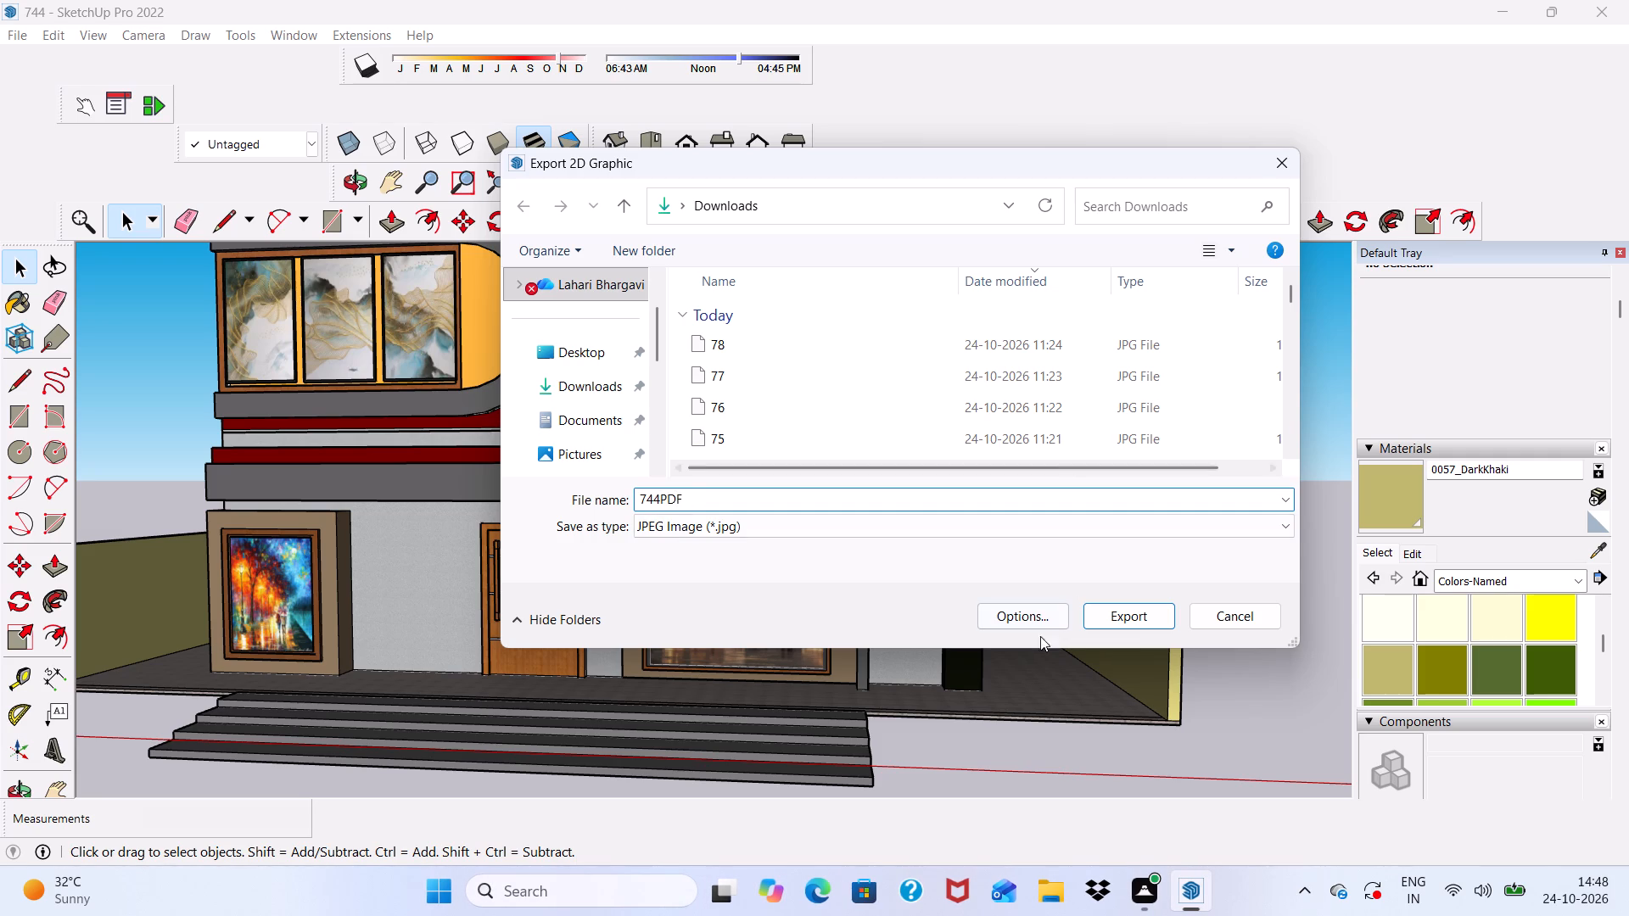
pyautogui.click(1129, 609)
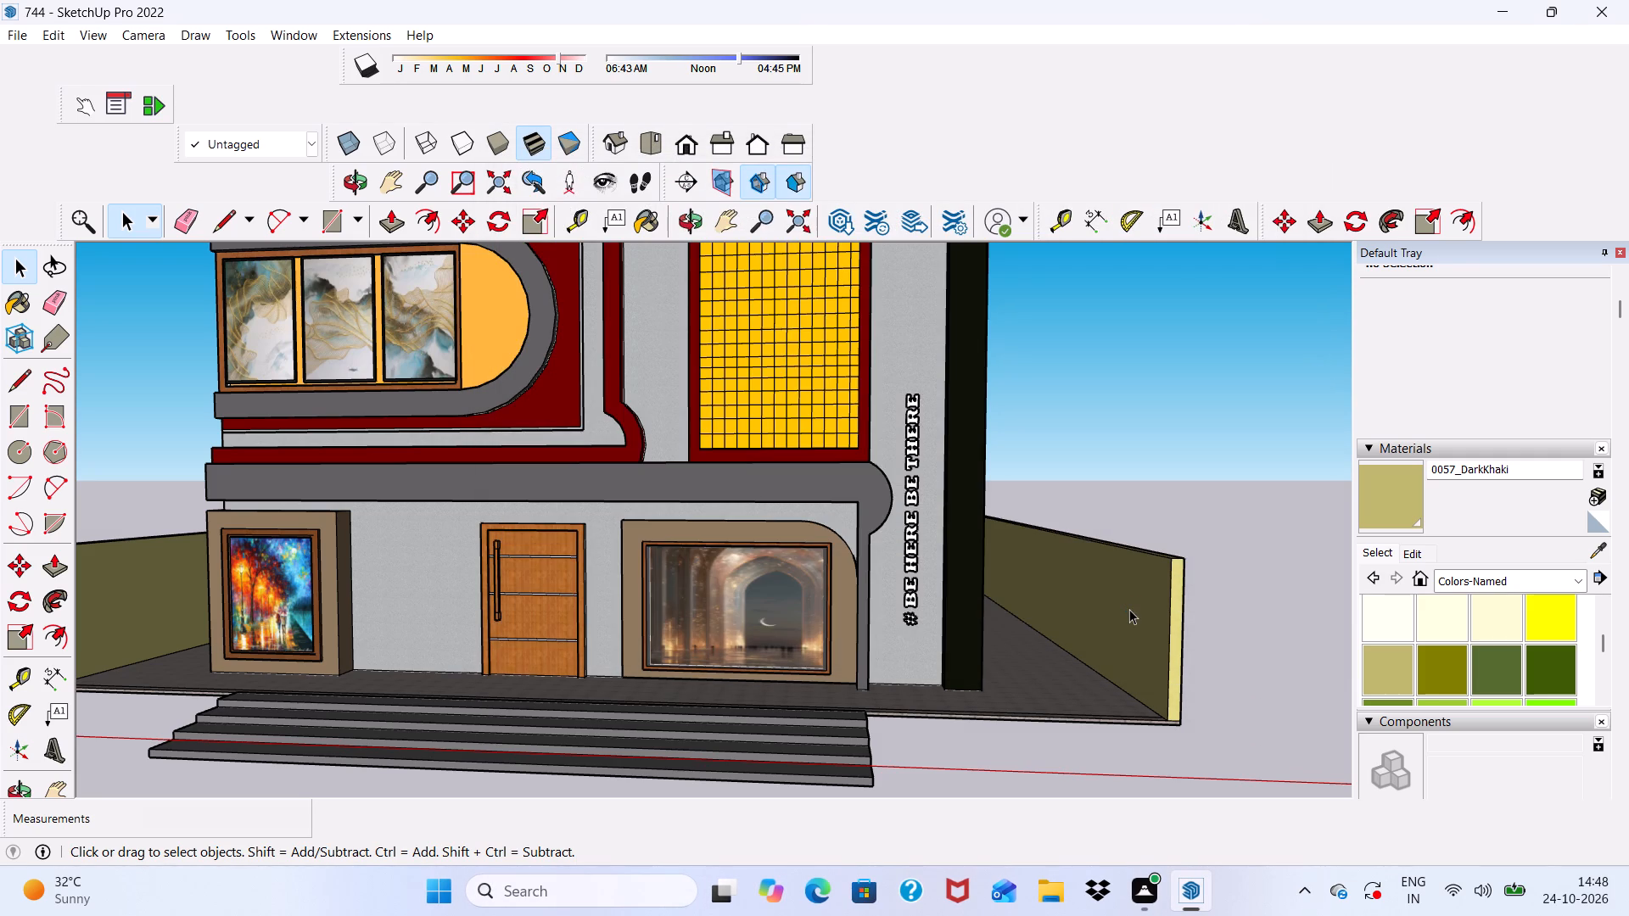